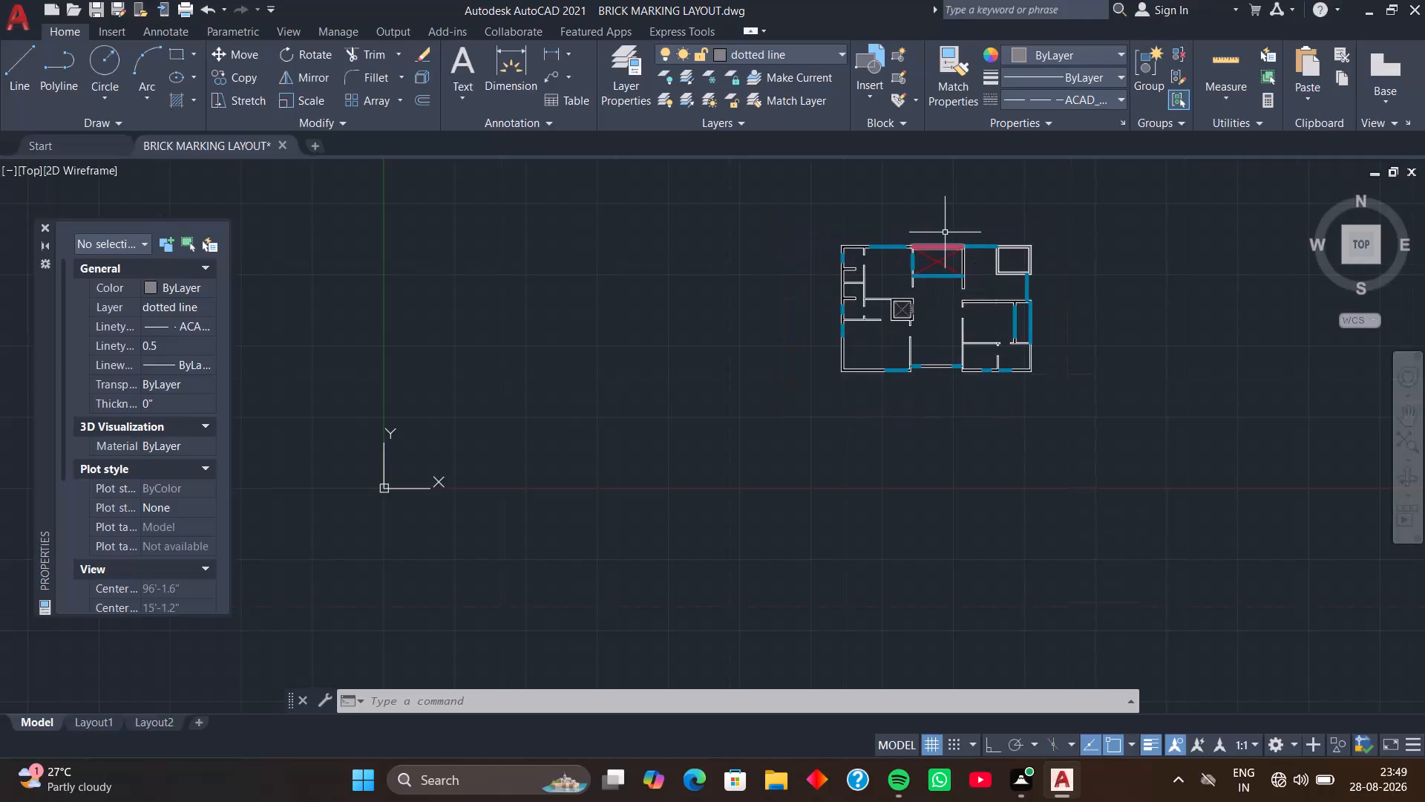
Quit the program, saving the changes to the BRICK MARKING LAYOUT.dwg drawing.
scroll(944, 234, "down", 1)
middle_click_drag(944, 232, 861, 467)
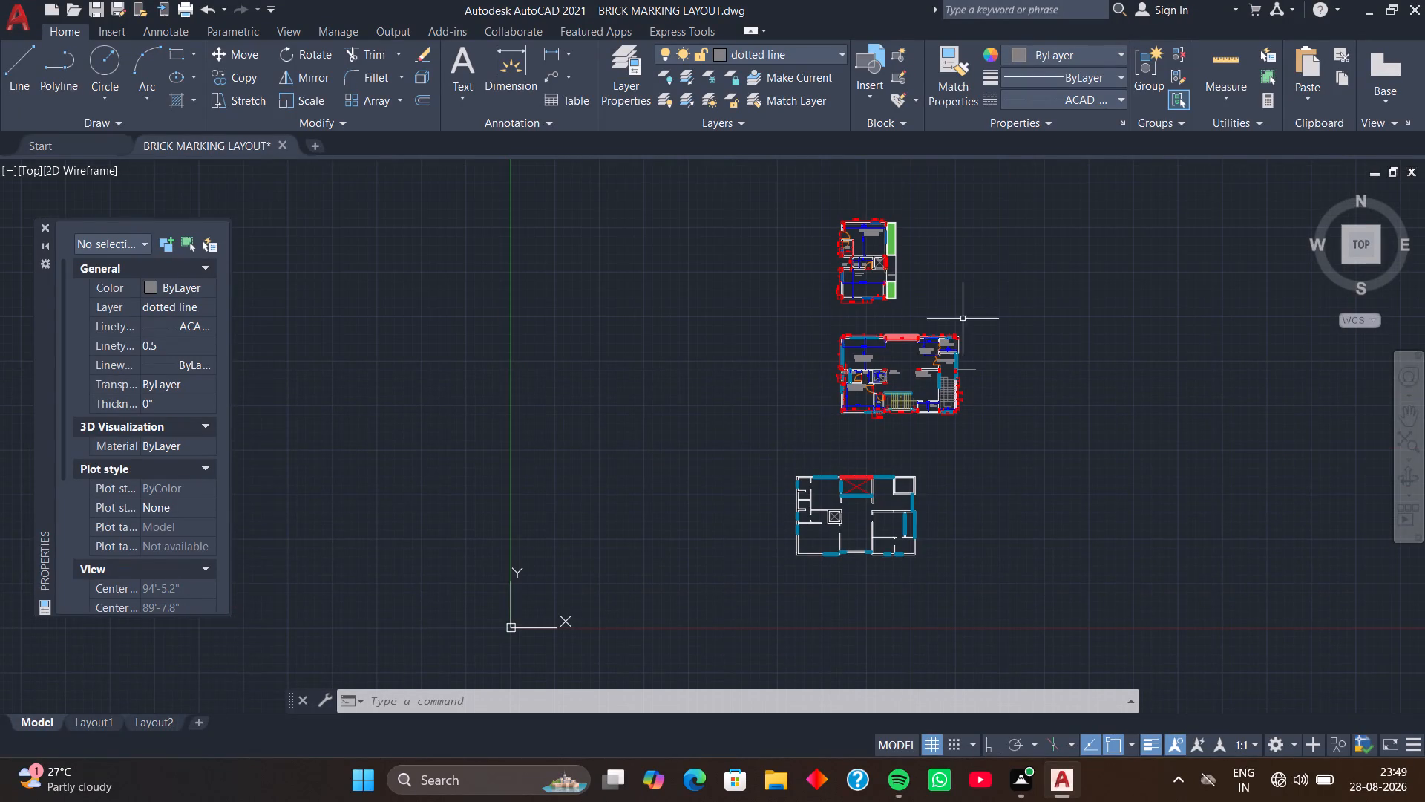
middle_click_drag(966, 300, 877, 277)
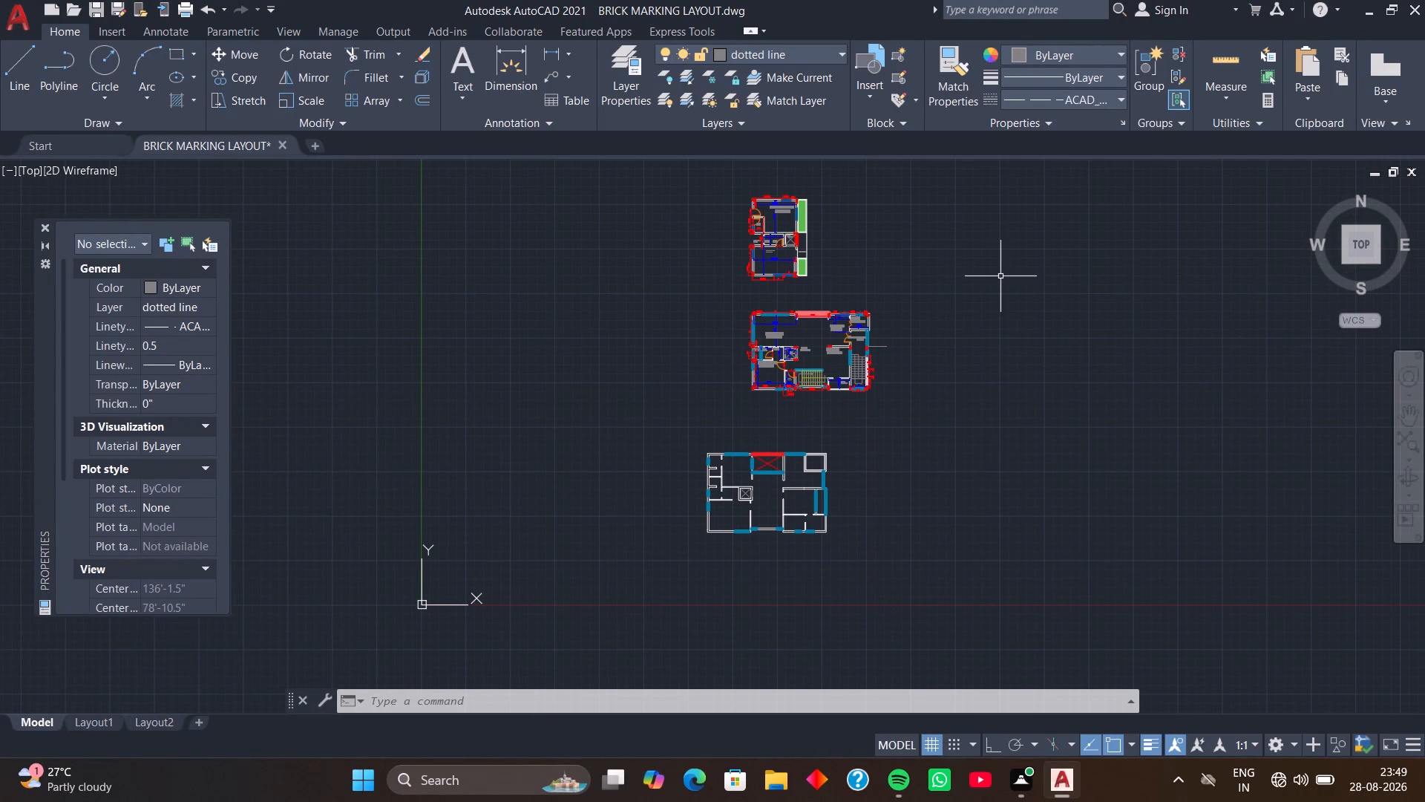
left_click(1418, 14)
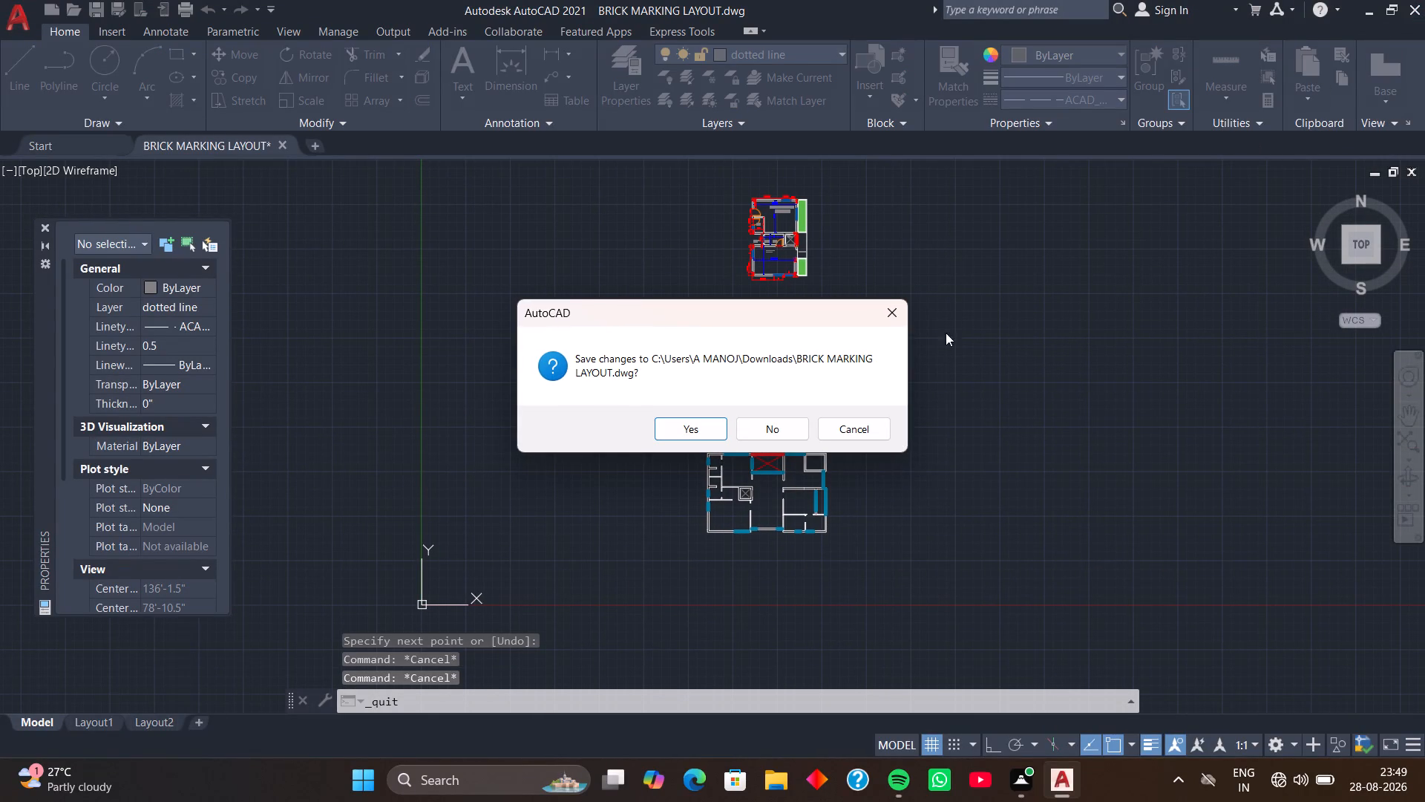
left_click(714, 431)
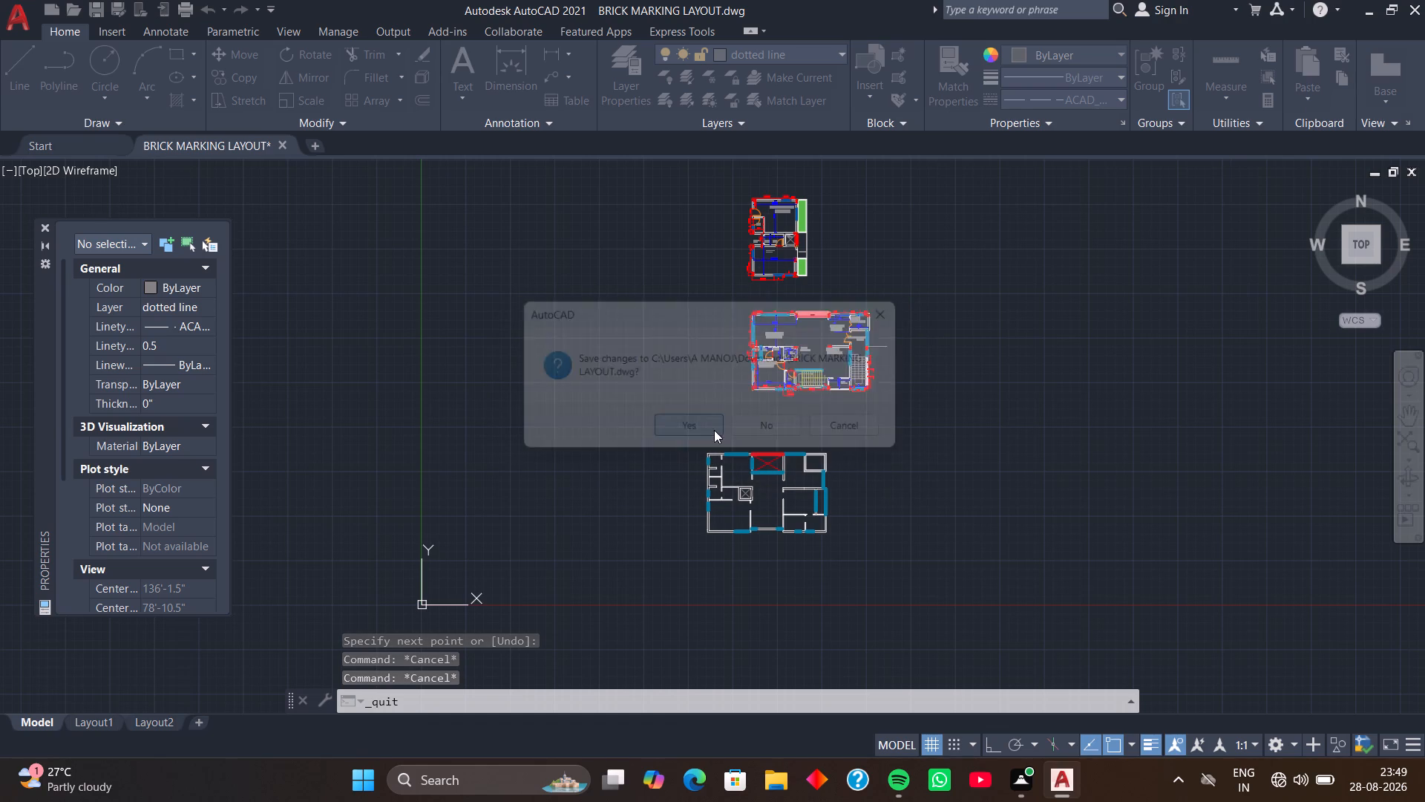
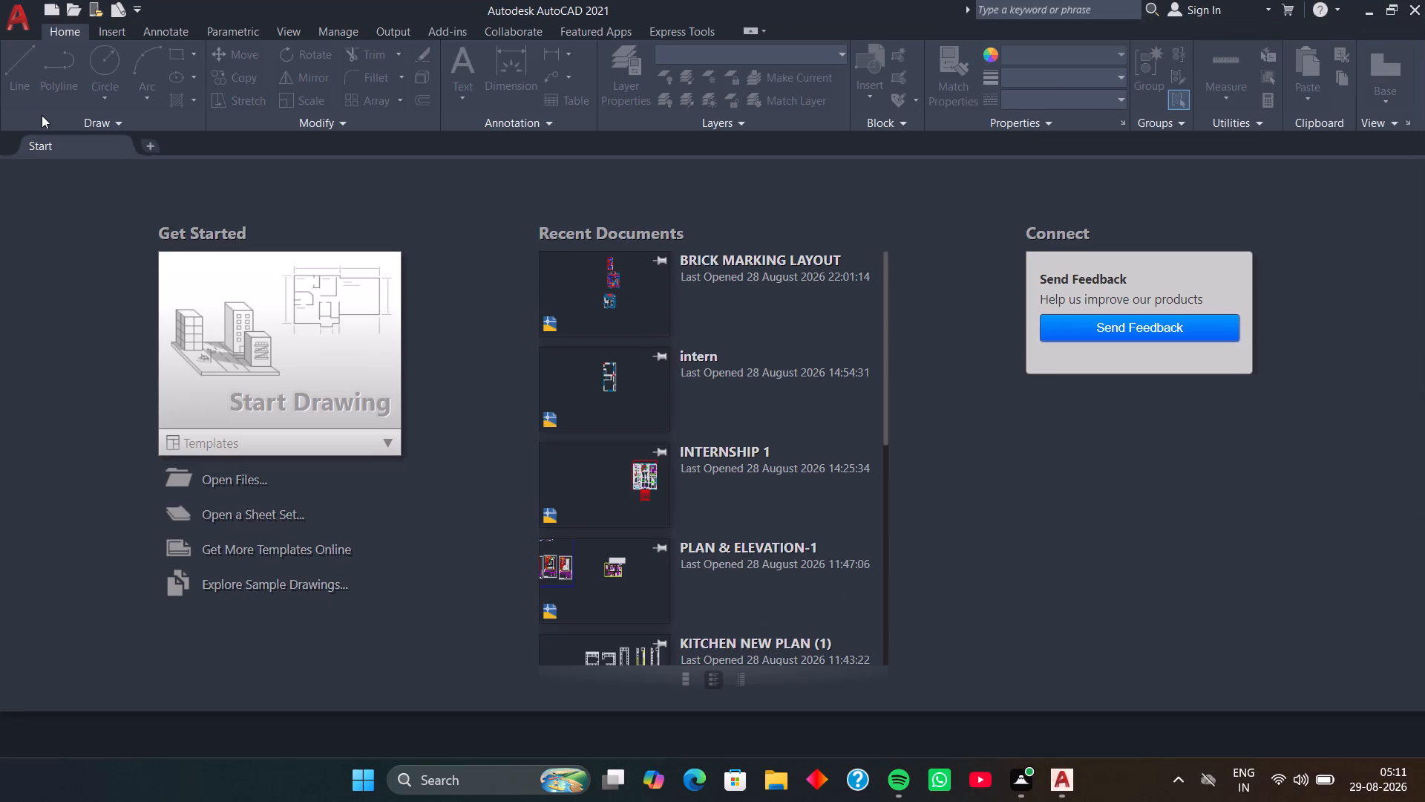
Reopen the BRICK MARKING LAYOUT drawing from the recent documents.
left_click(626, 296)
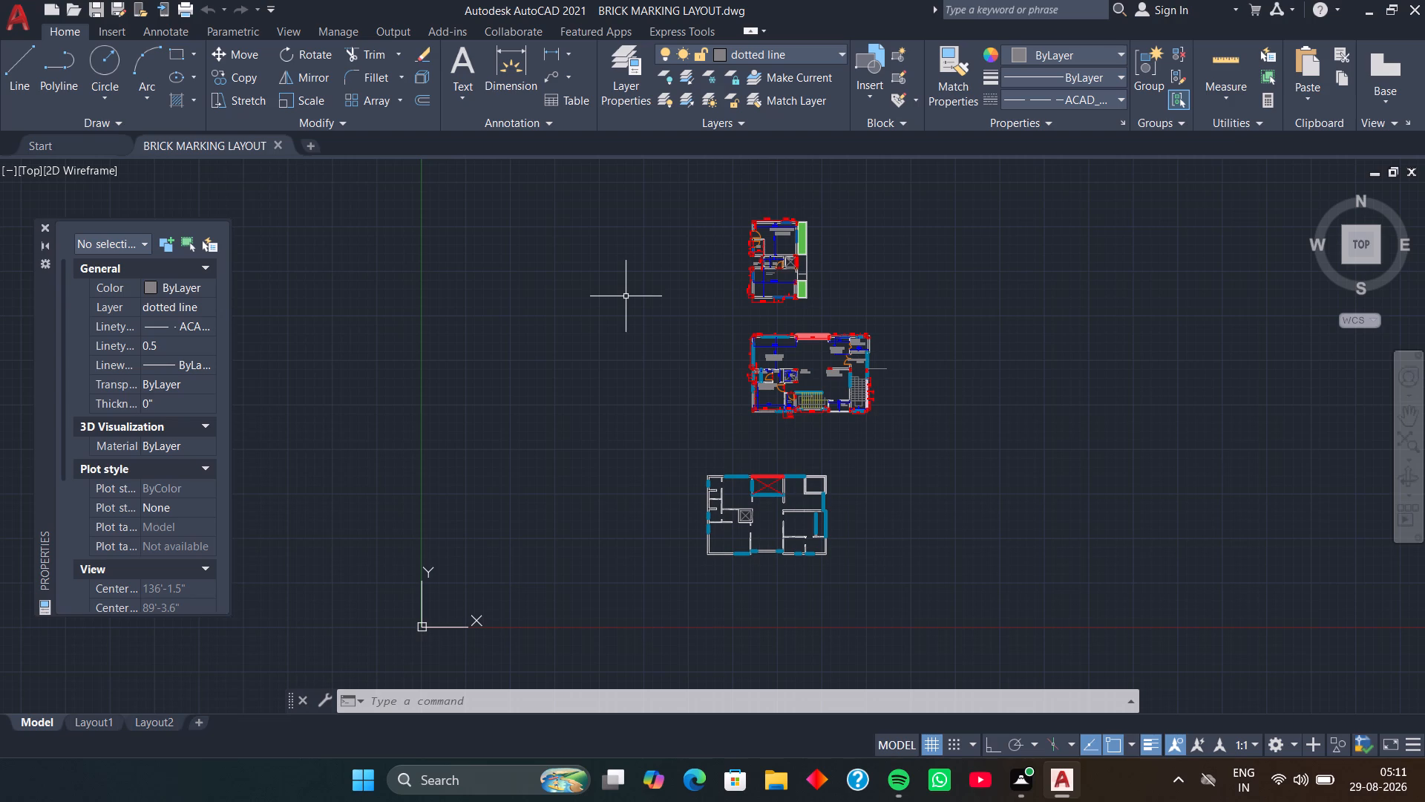
Examine the area crossed by red dashed diagonals along the upper wall of the lowest floor plan.
middle_click_drag(758, 479, 702, 448)
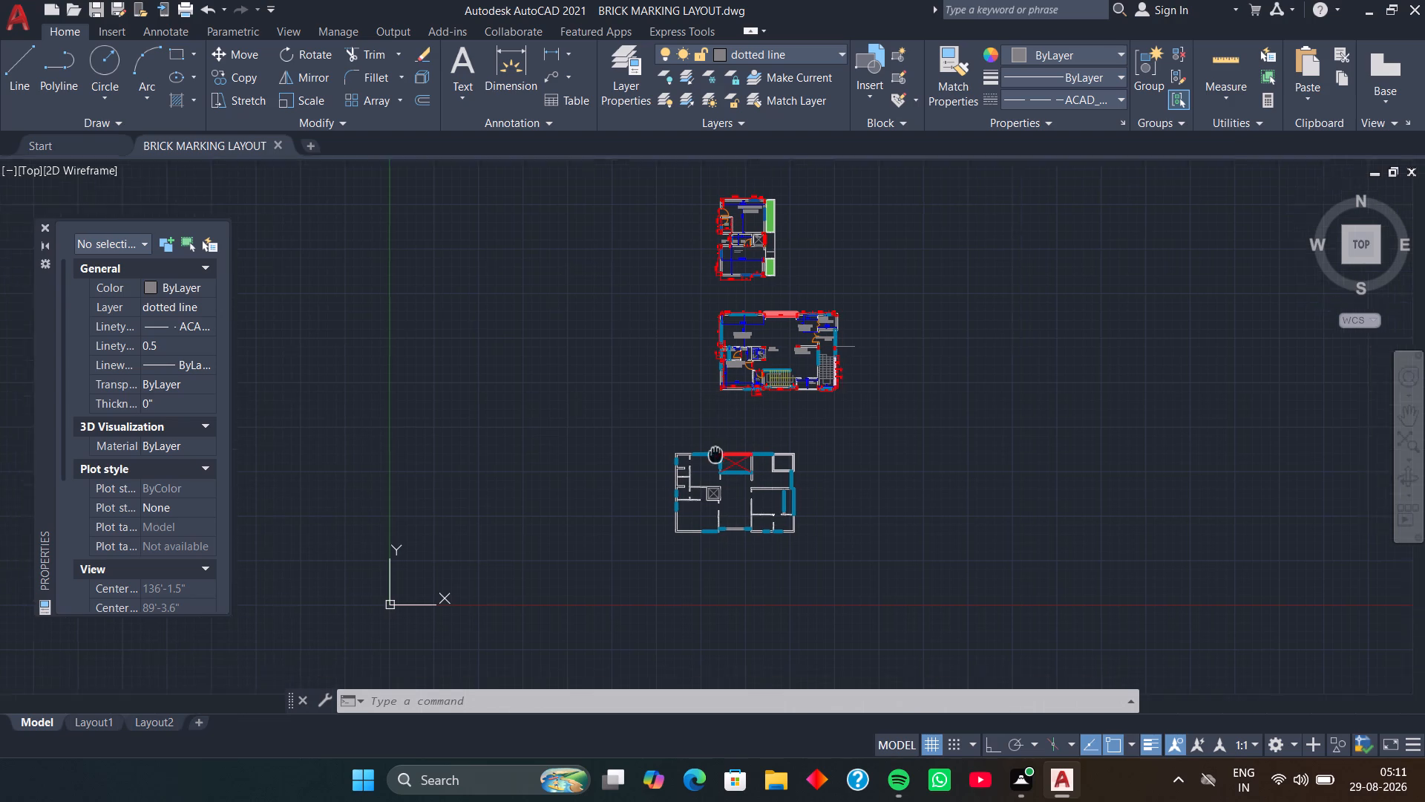
middle_click_drag(702, 448, 666, 437)
scroll(669, 446, "up", 1)
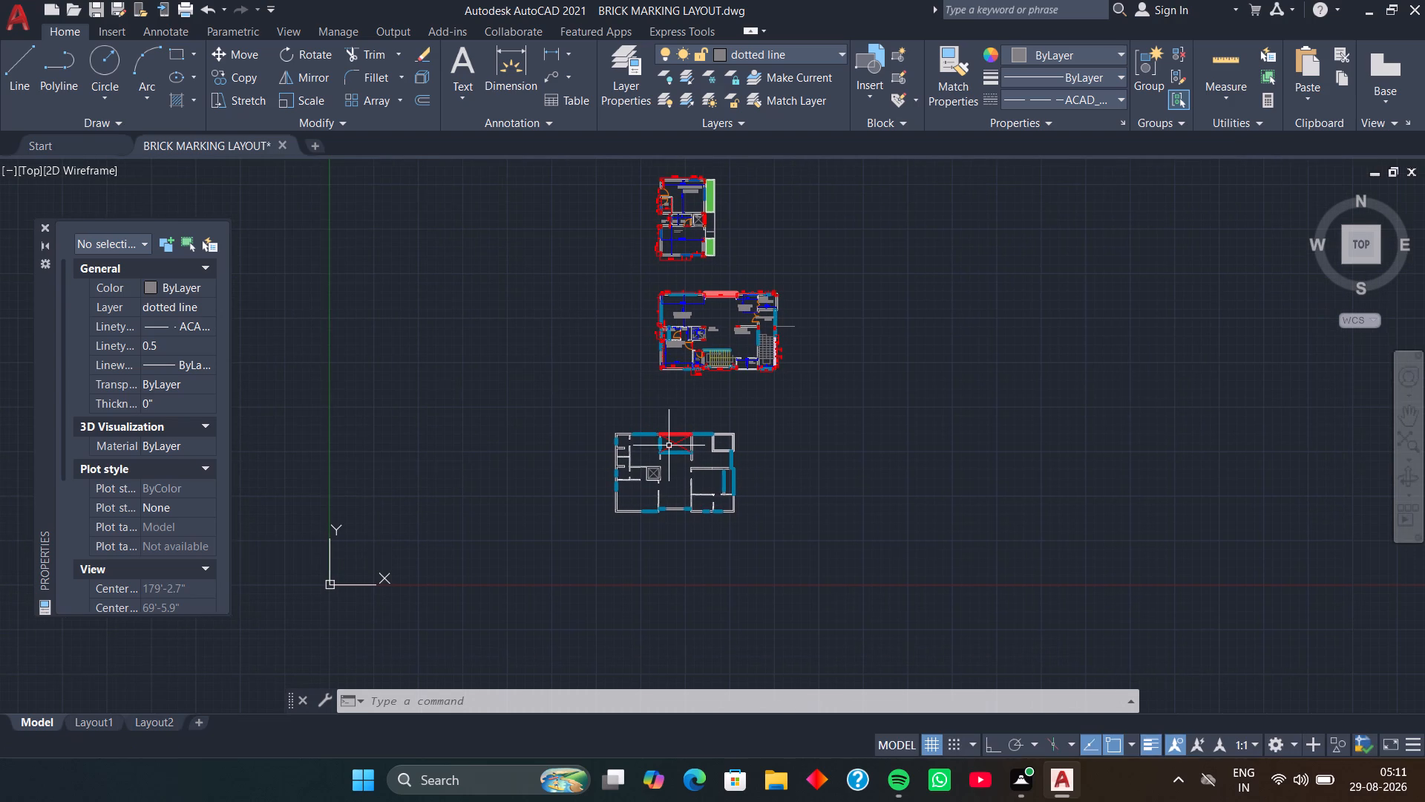
scroll(669, 446, "up", 3)
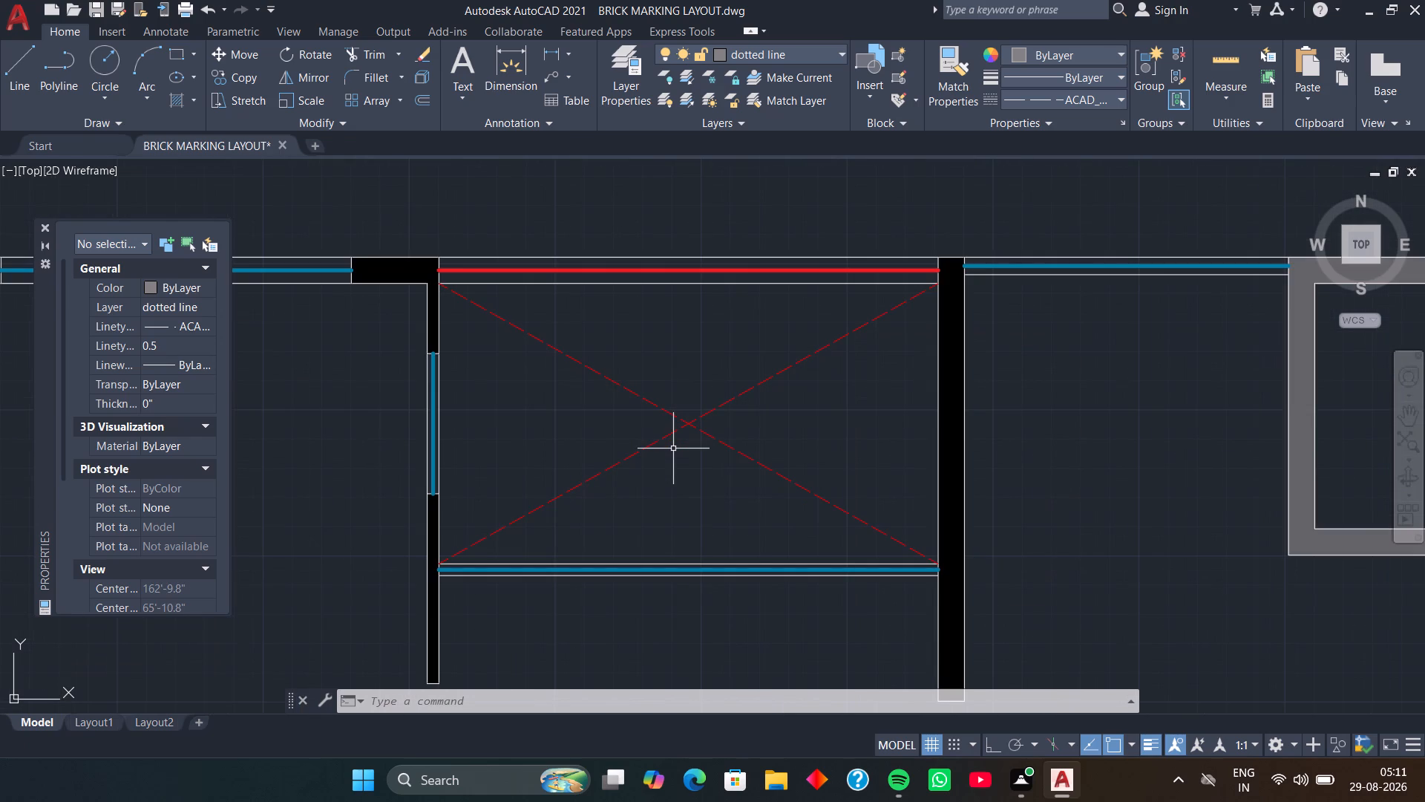
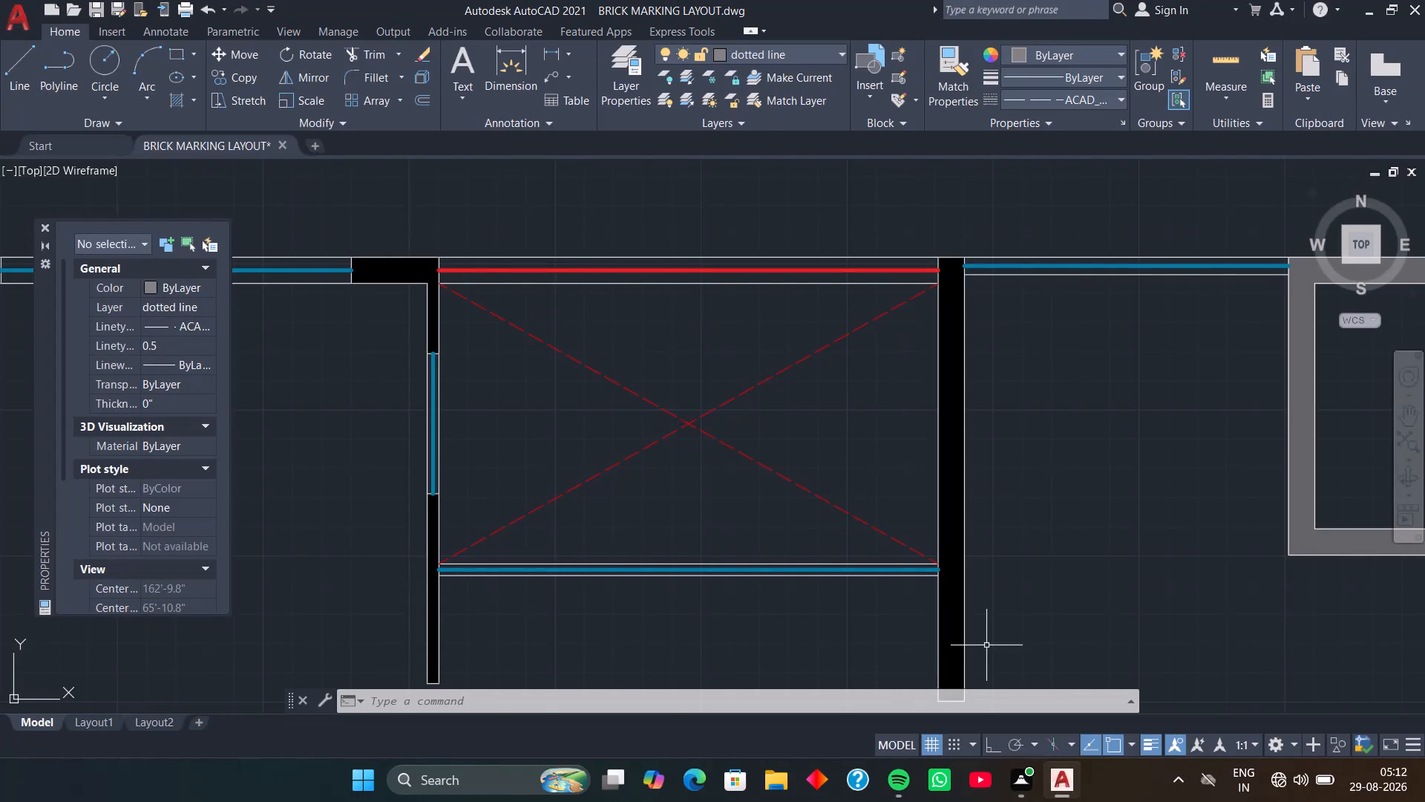
Examine the complete lowest floor plan, centred on its own beneath the dimensioned plan.
scroll(880, 639, "down", 4)
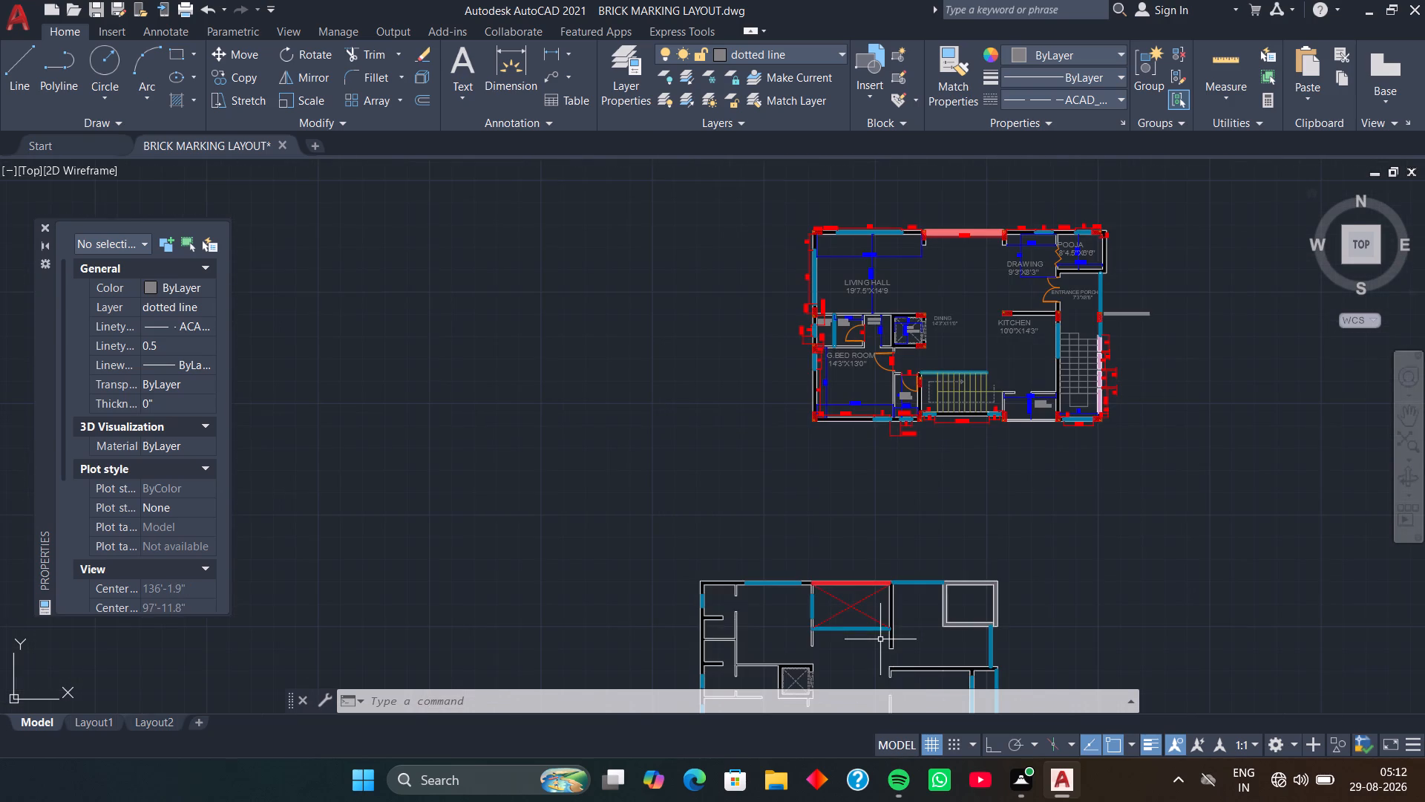
middle_click_drag(880, 639, 843, 541)
middle_click_drag(879, 619, 869, 521)
middle_click_drag(889, 630, 885, 625)
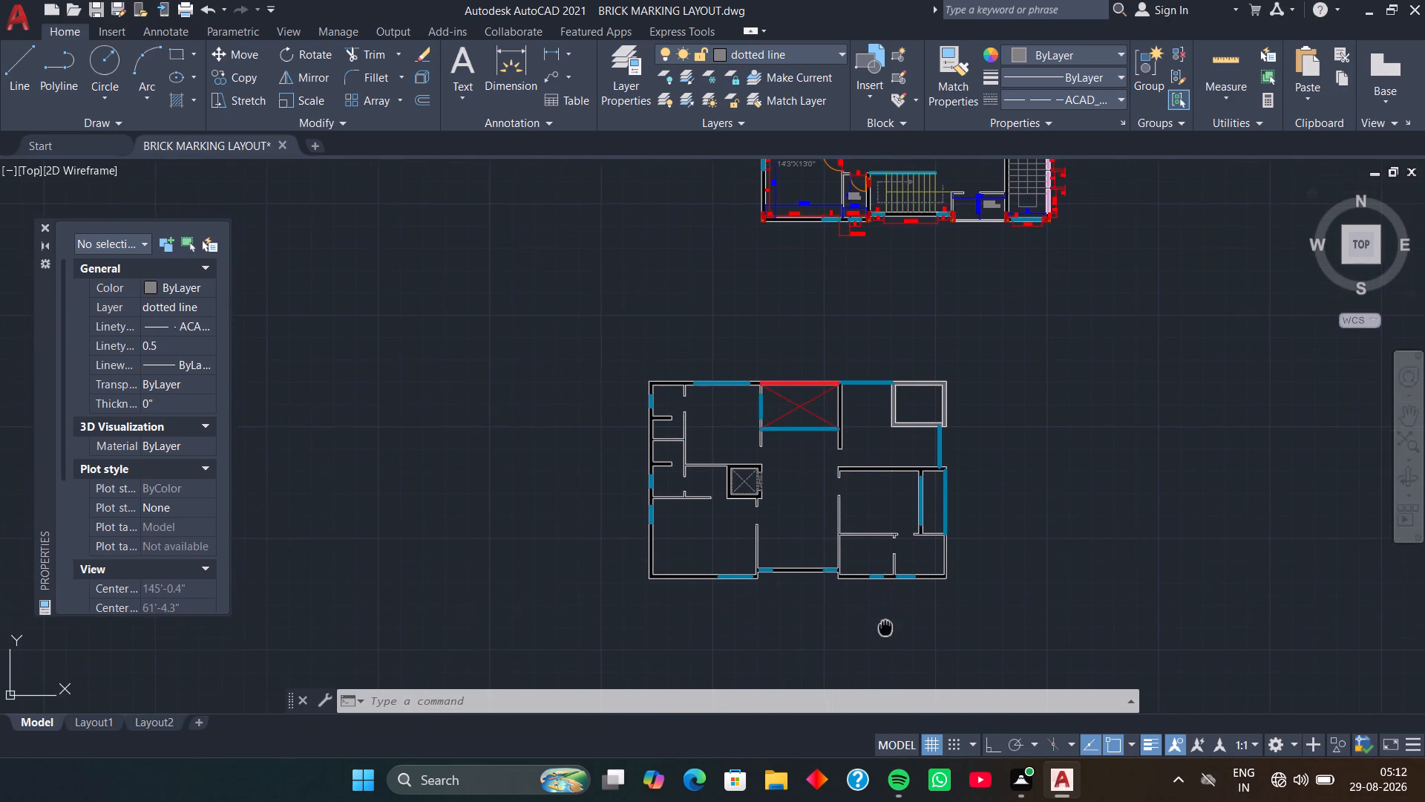
middle_click_drag(885, 625, 859, 564)
middle_click_drag(859, 564, 836, 521)
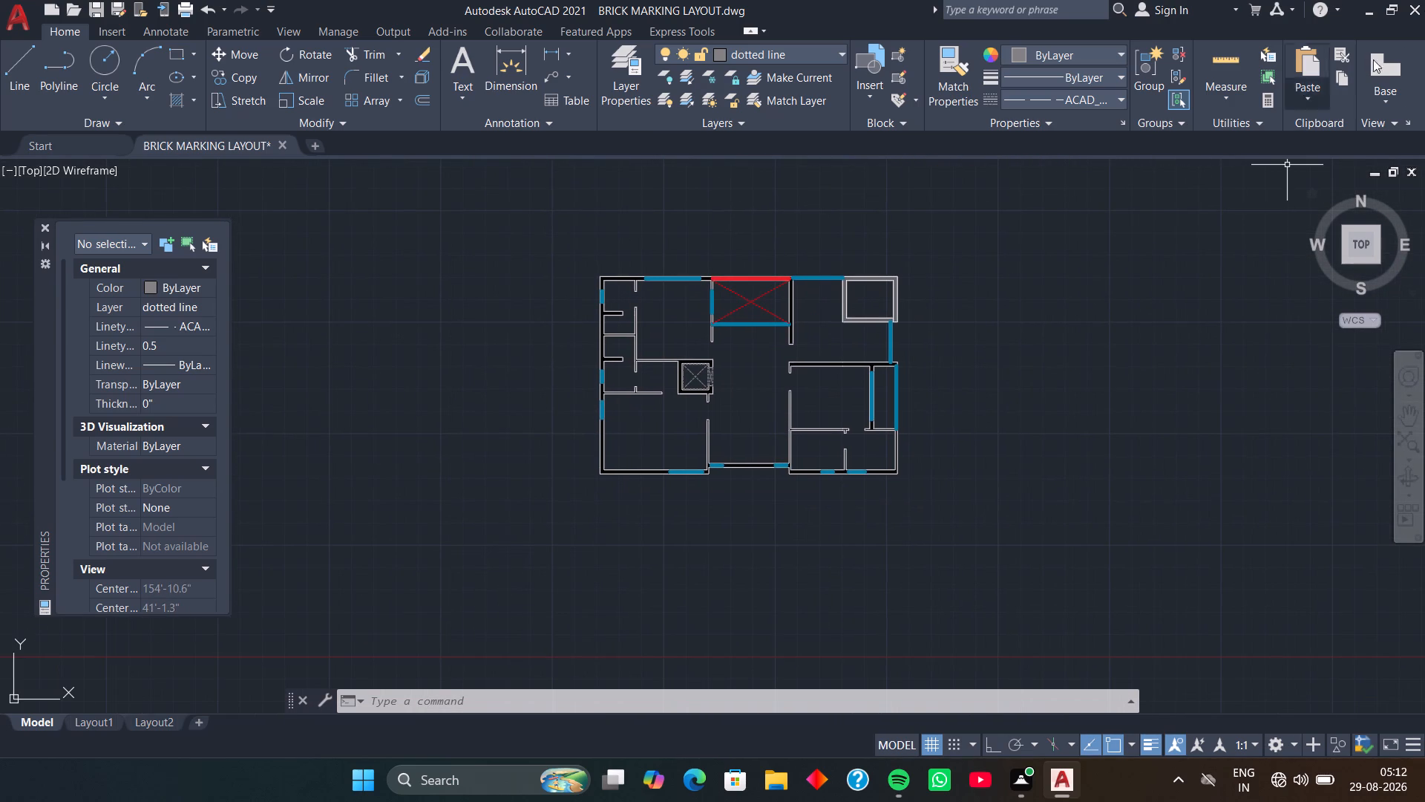
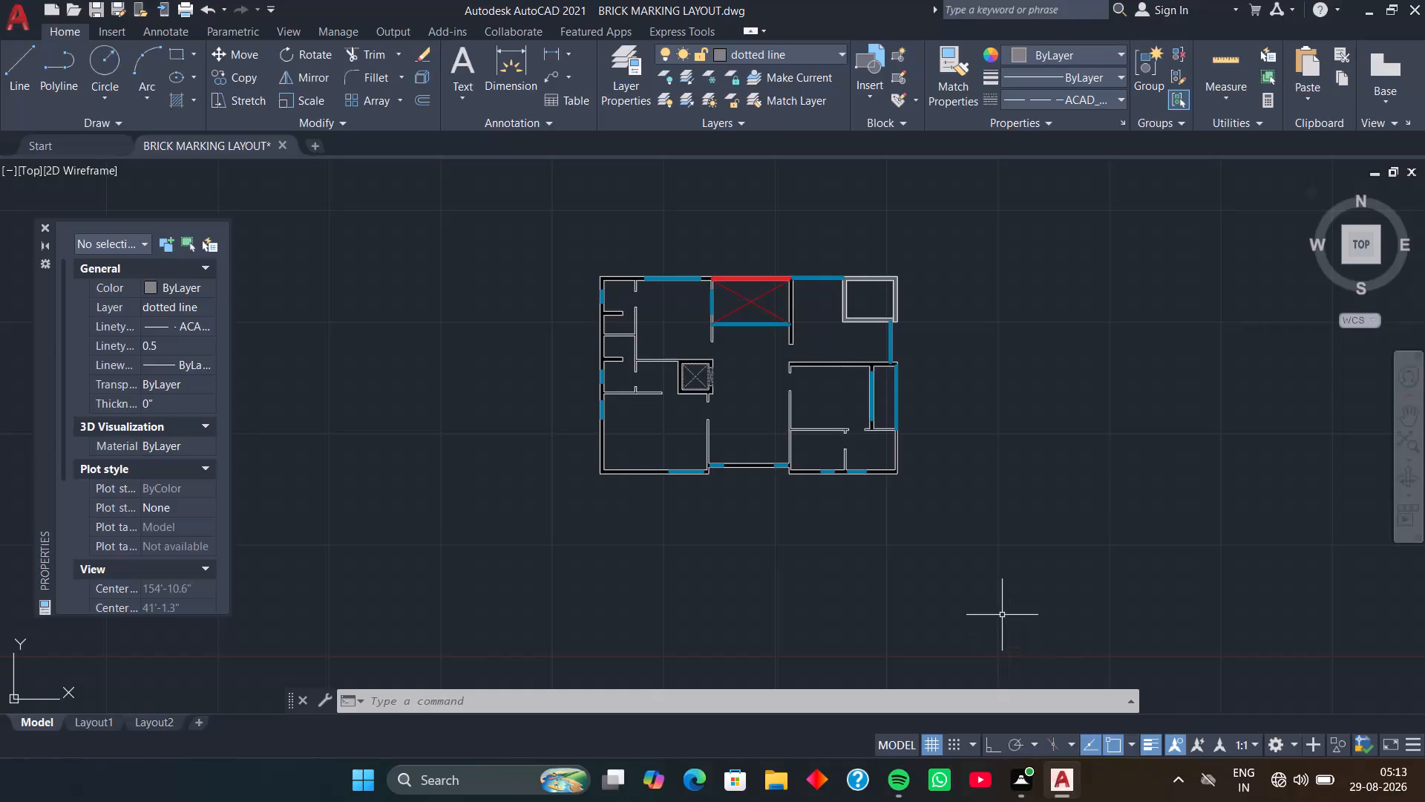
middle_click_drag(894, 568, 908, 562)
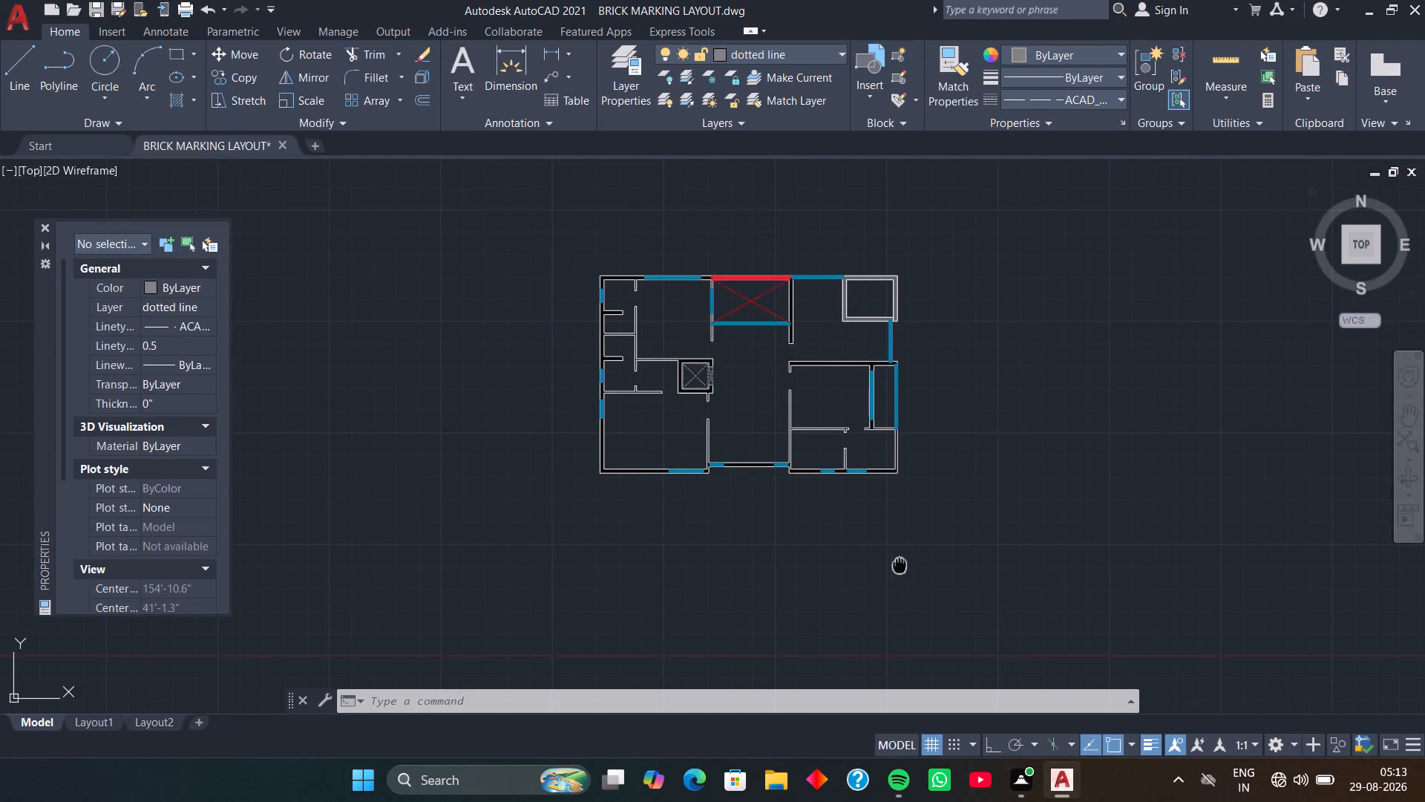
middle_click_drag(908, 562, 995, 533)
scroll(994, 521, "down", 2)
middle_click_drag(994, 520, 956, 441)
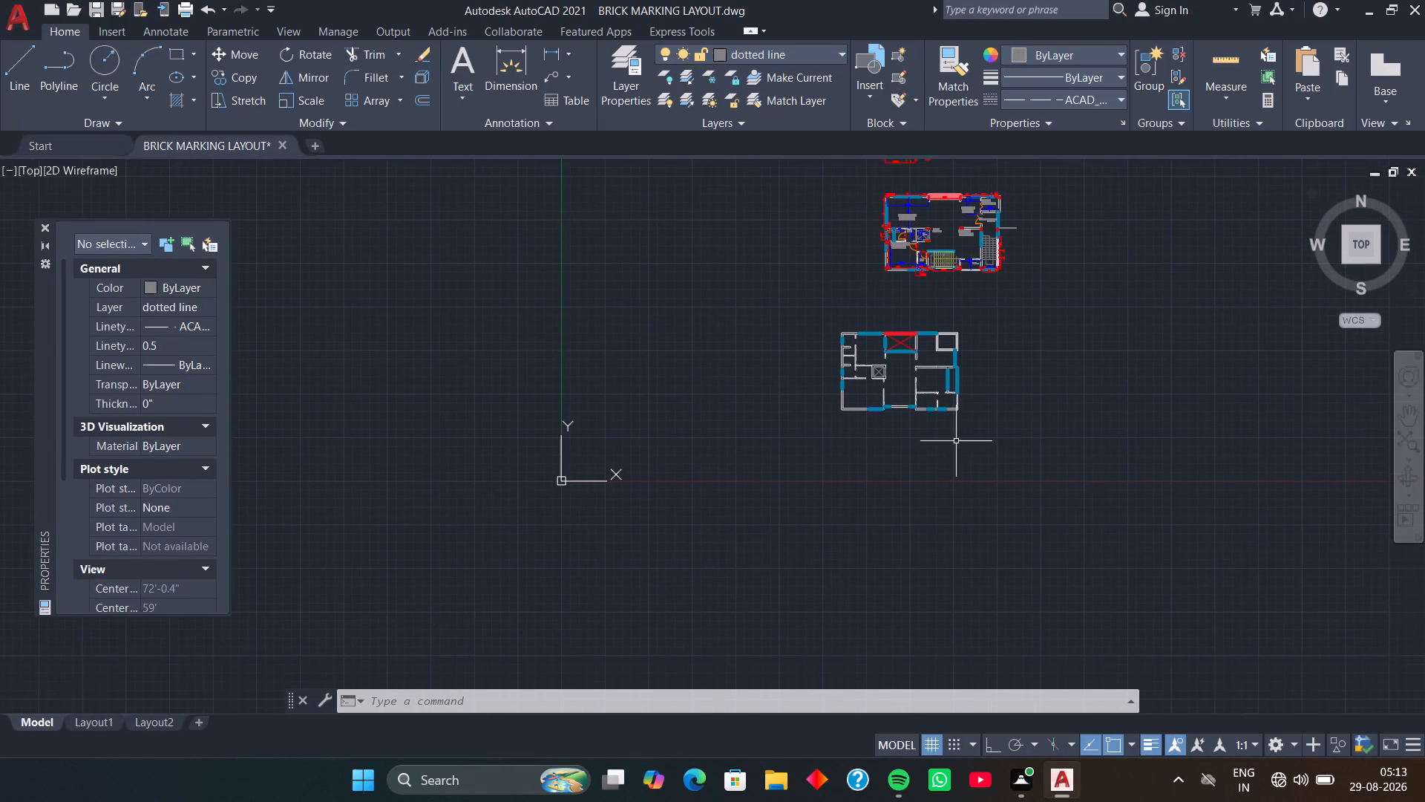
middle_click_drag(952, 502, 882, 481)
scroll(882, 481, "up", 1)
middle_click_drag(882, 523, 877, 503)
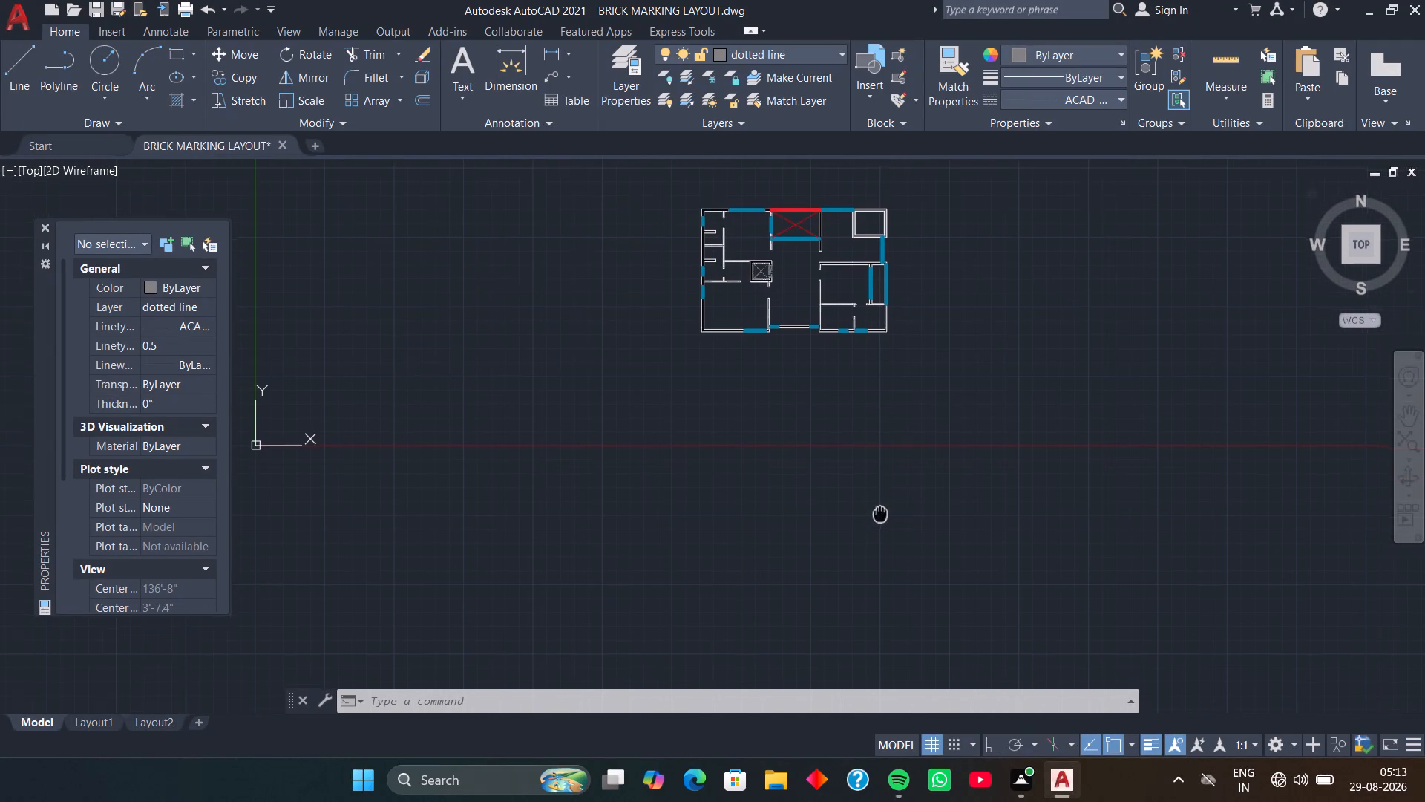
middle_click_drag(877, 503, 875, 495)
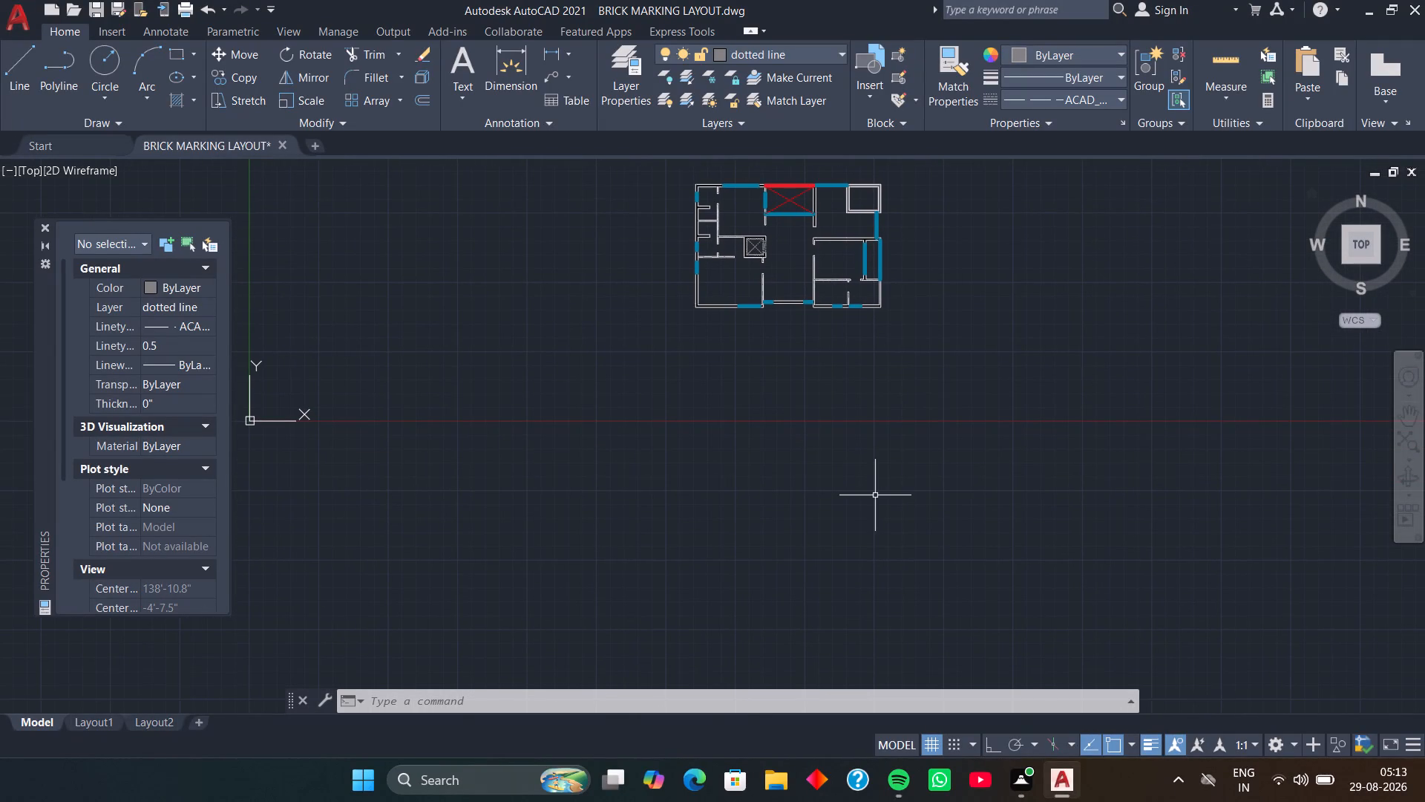
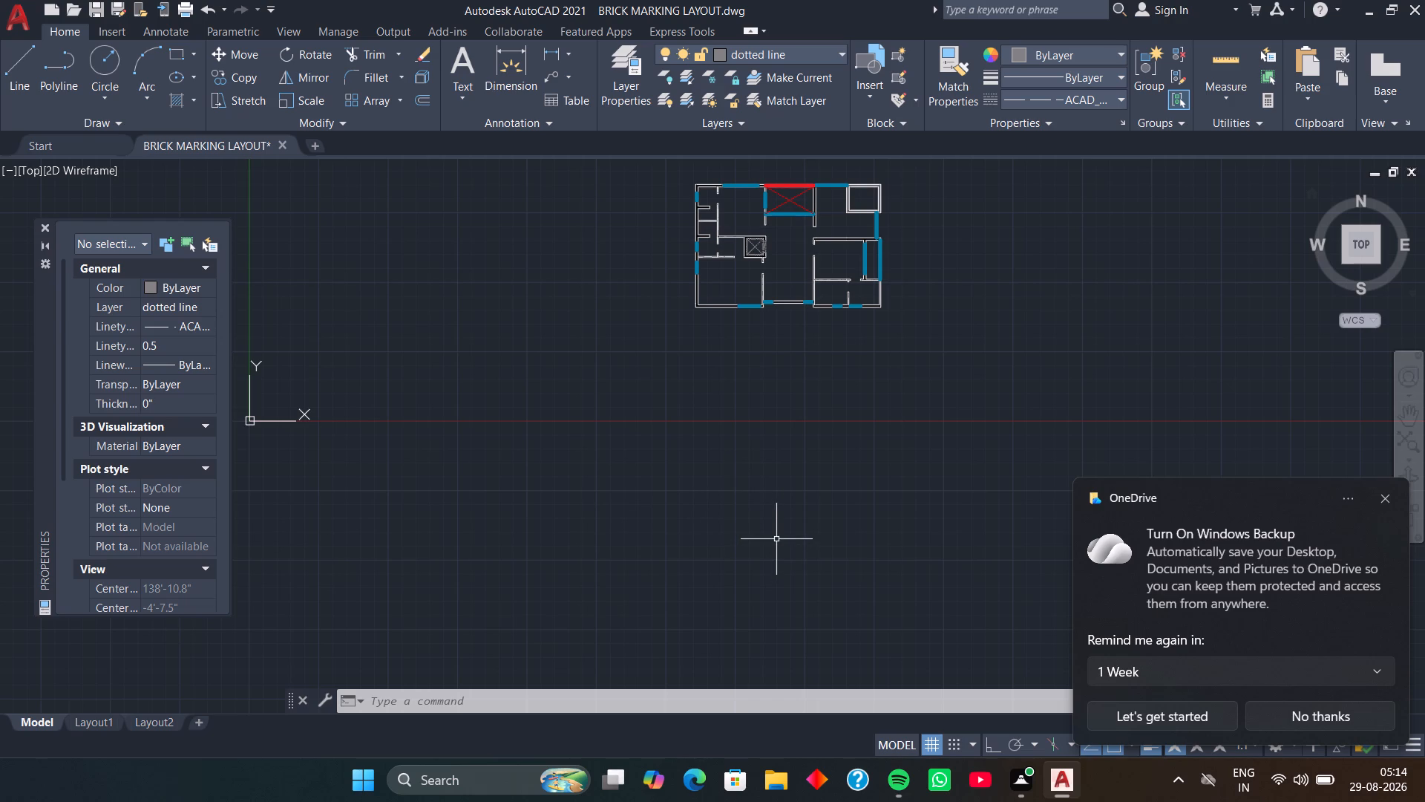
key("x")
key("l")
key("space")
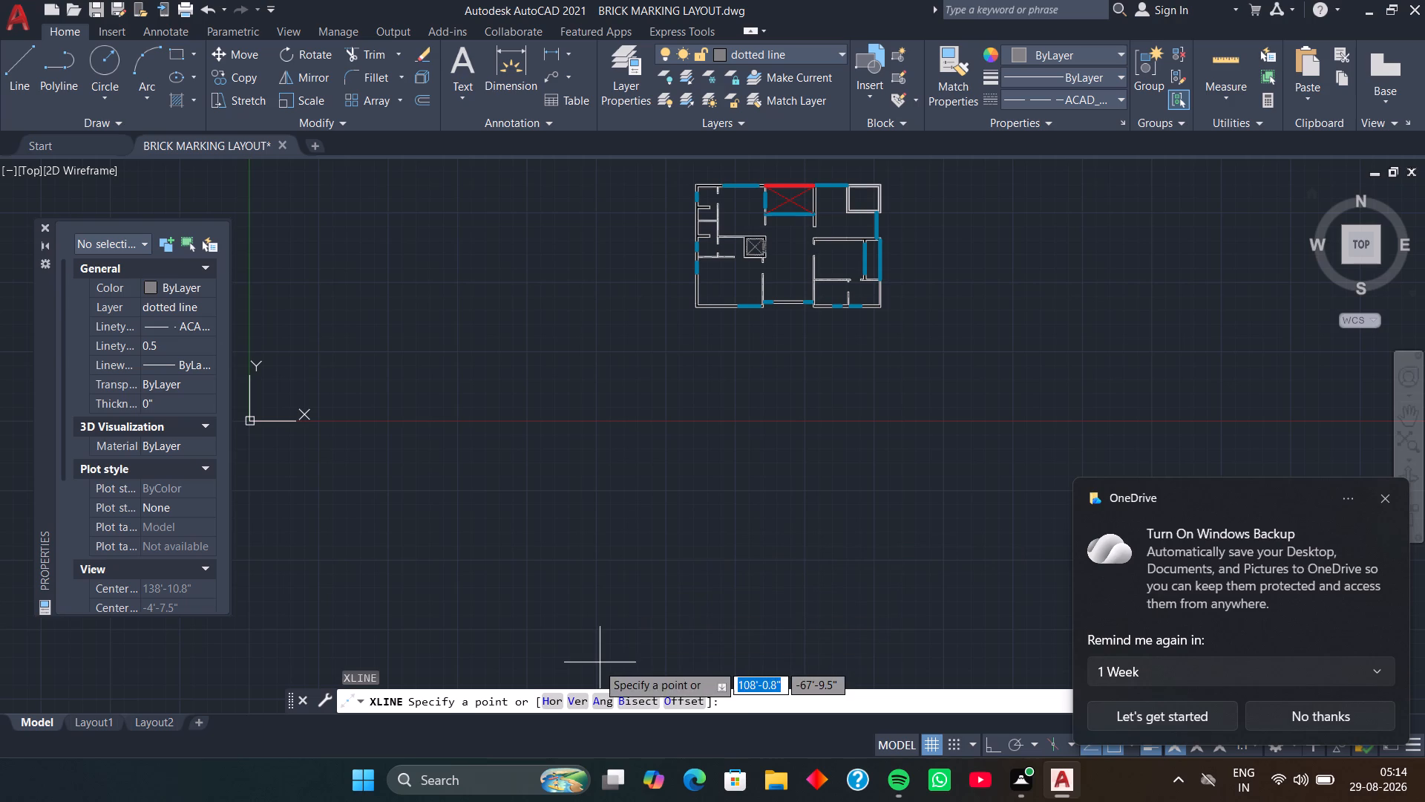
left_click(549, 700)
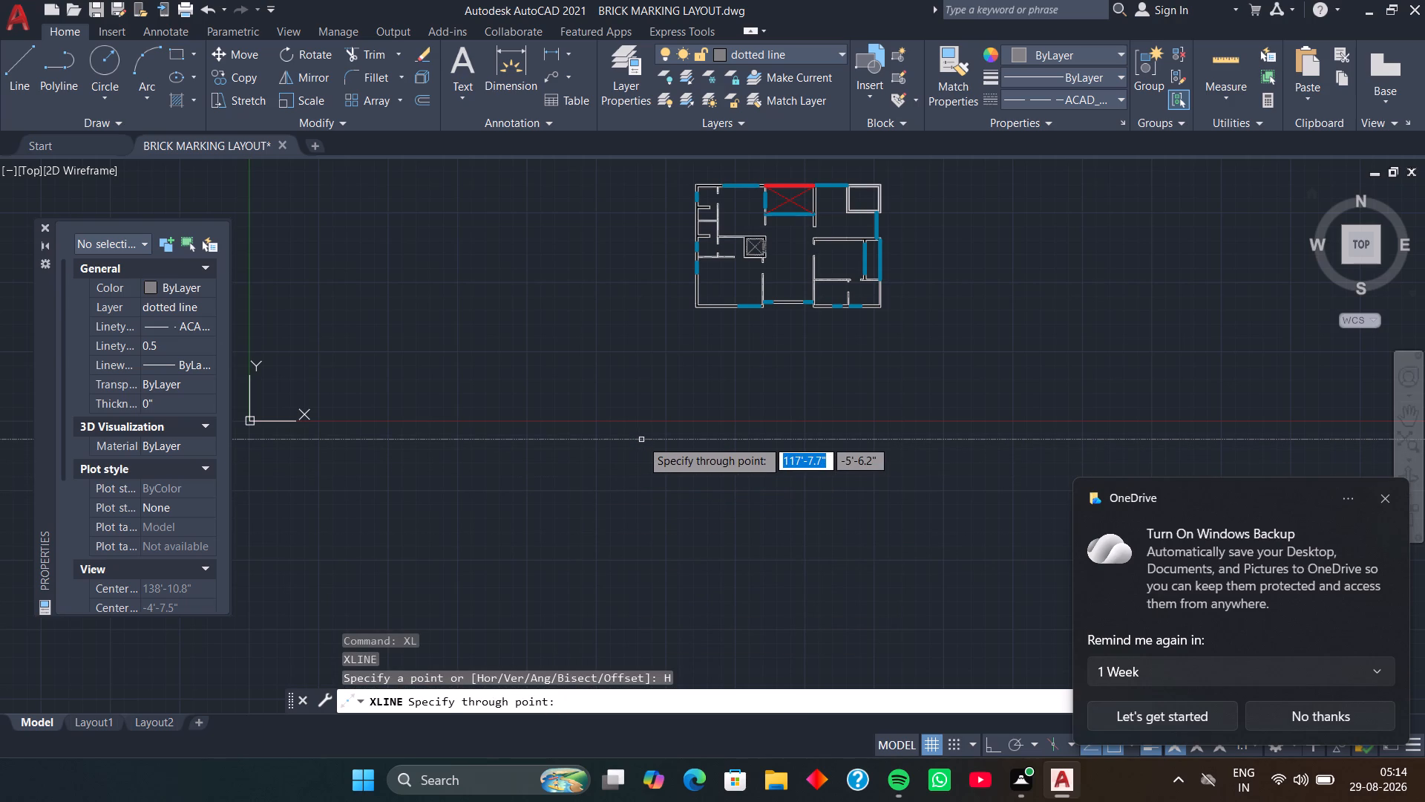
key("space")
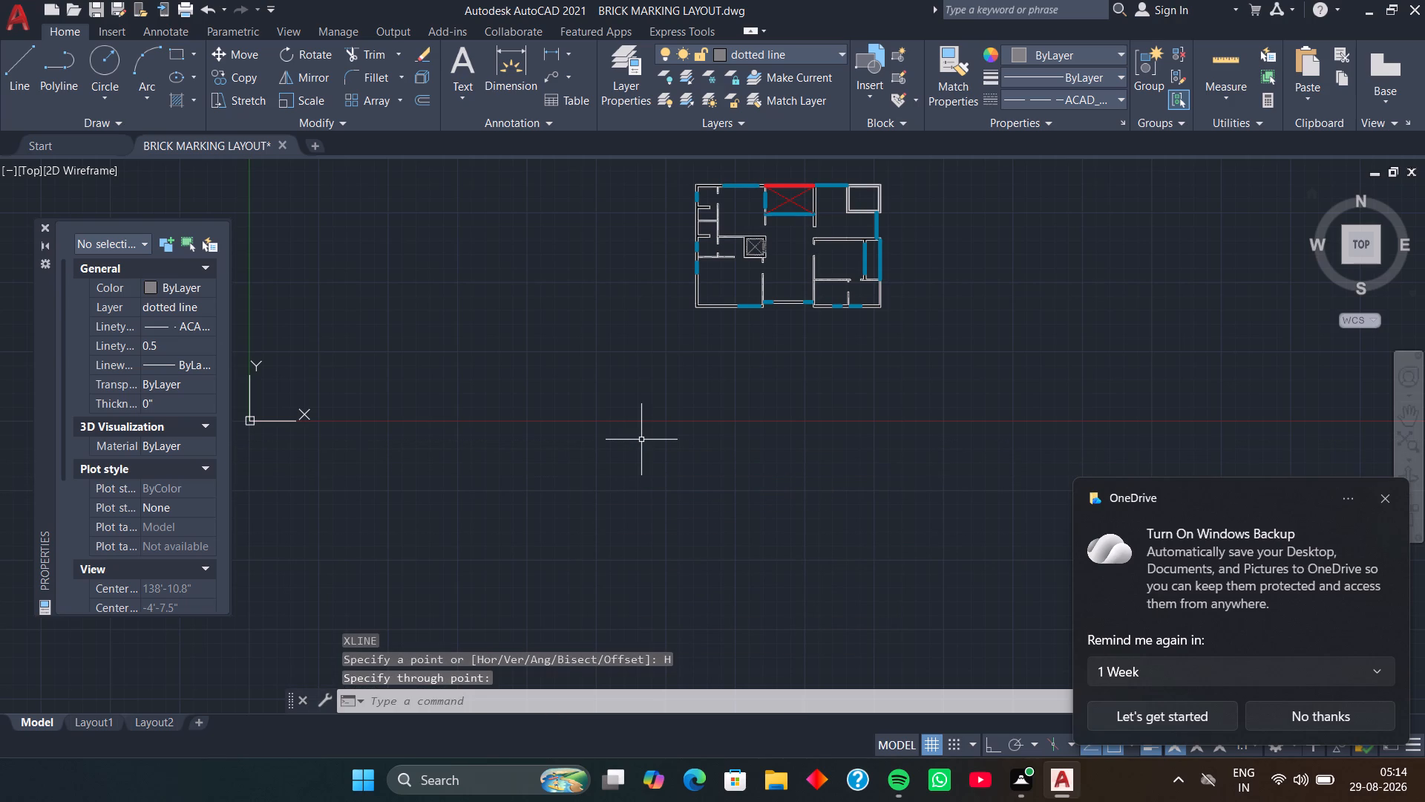
Set the current linetype to ByLayer.
left_click(1121, 96)
left_click(1111, 123)
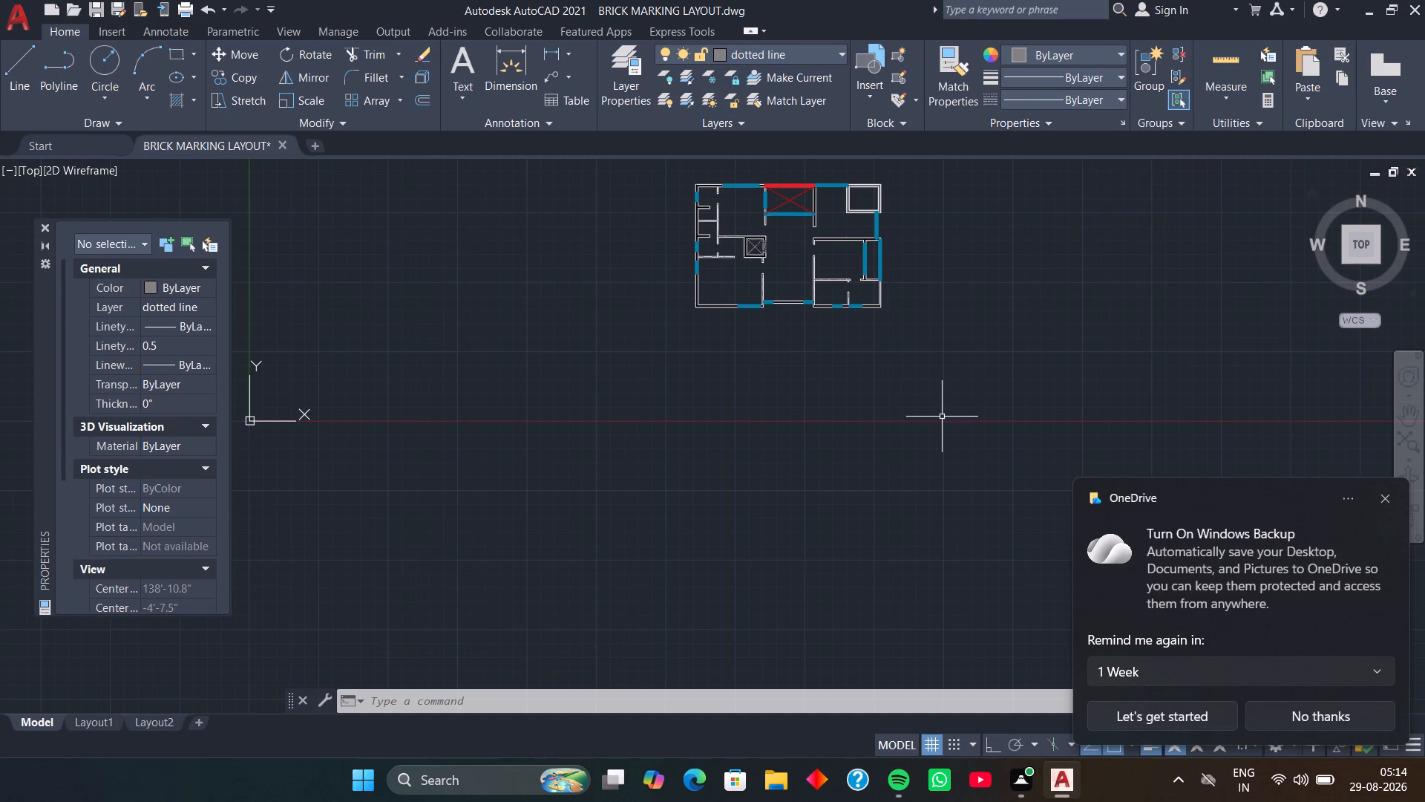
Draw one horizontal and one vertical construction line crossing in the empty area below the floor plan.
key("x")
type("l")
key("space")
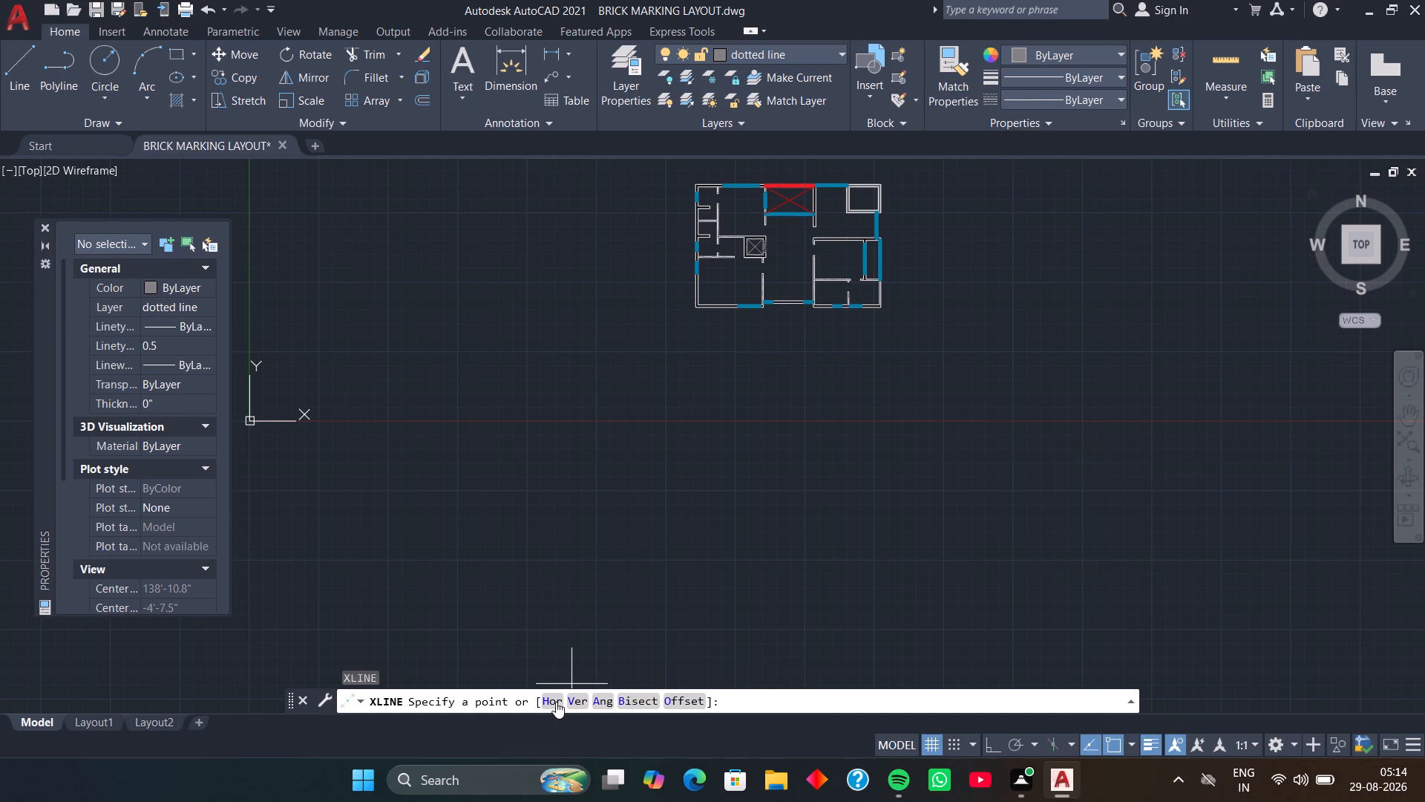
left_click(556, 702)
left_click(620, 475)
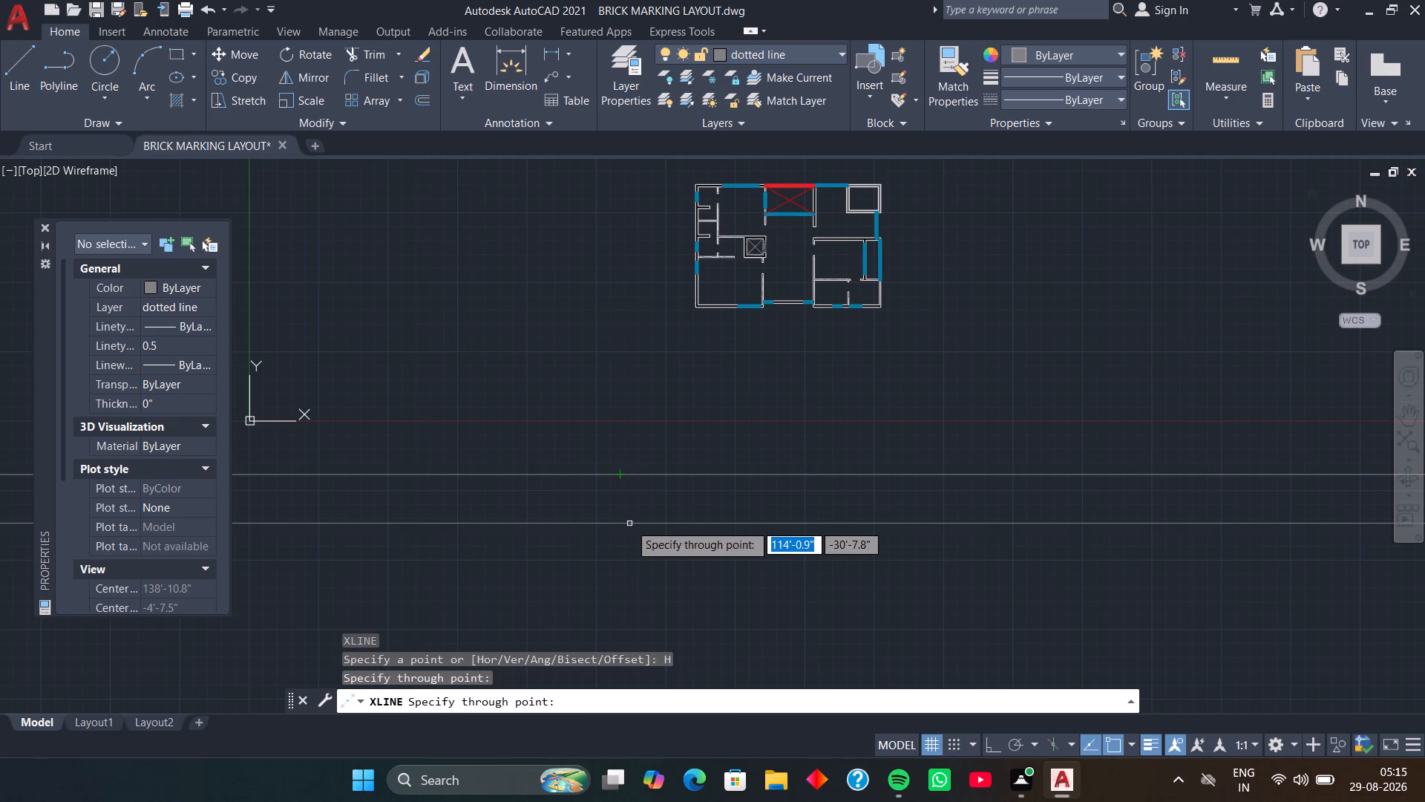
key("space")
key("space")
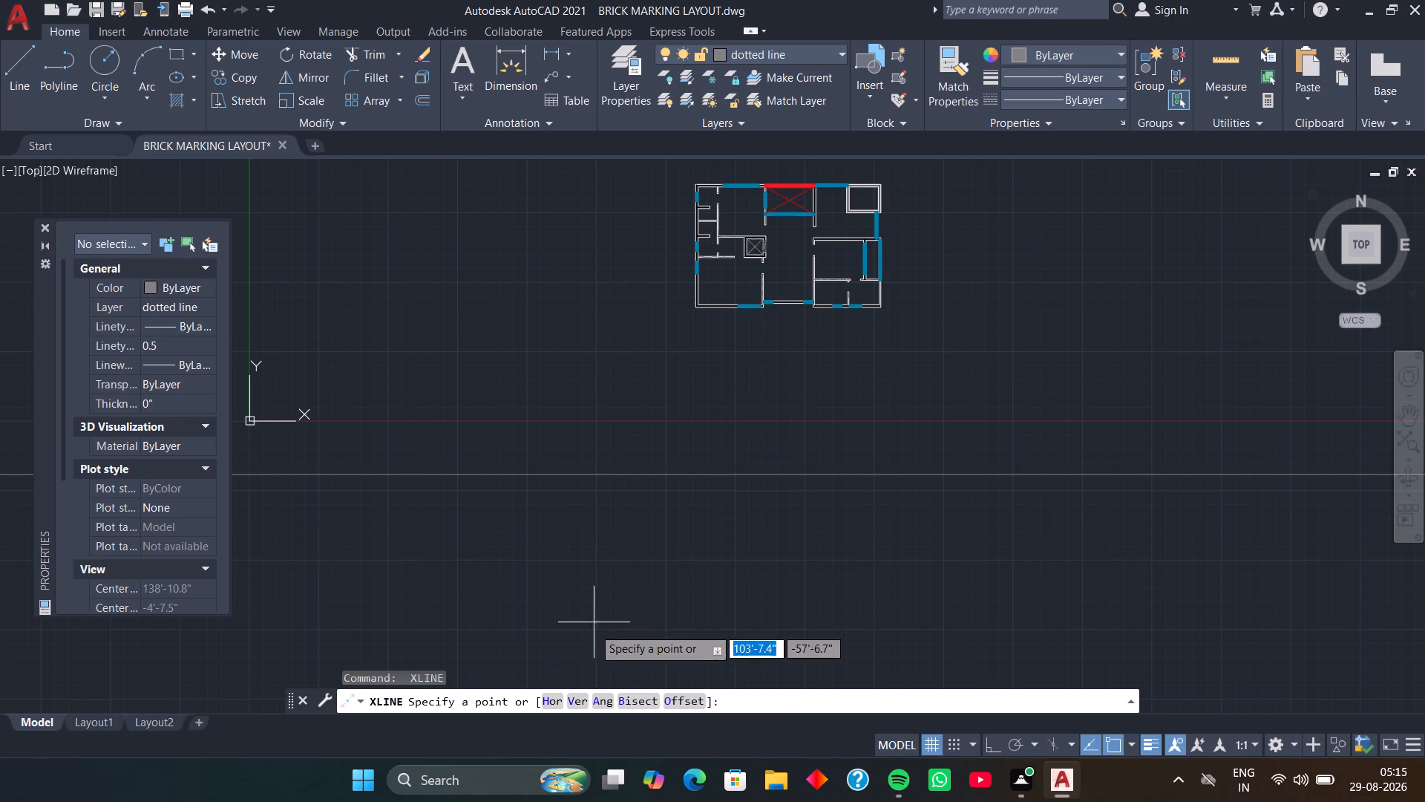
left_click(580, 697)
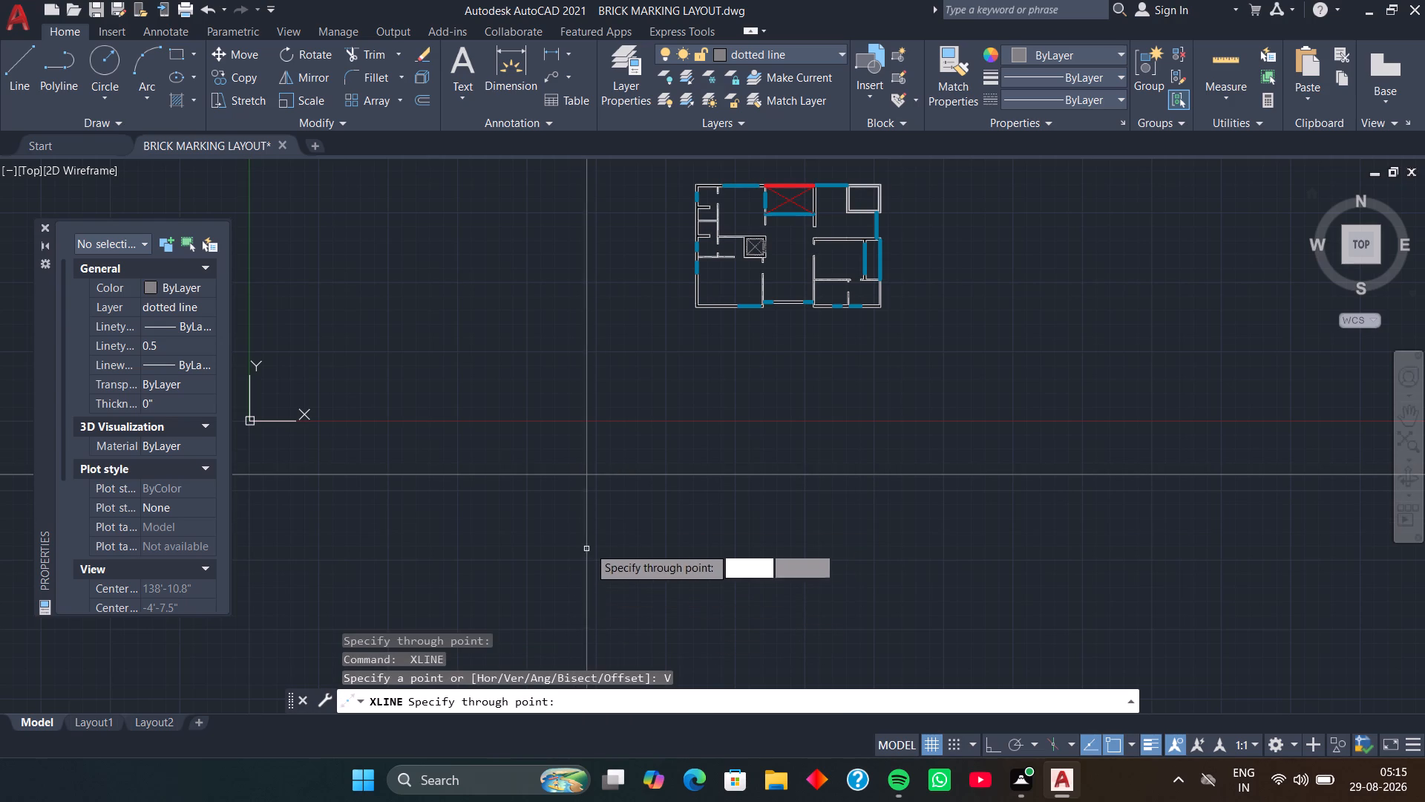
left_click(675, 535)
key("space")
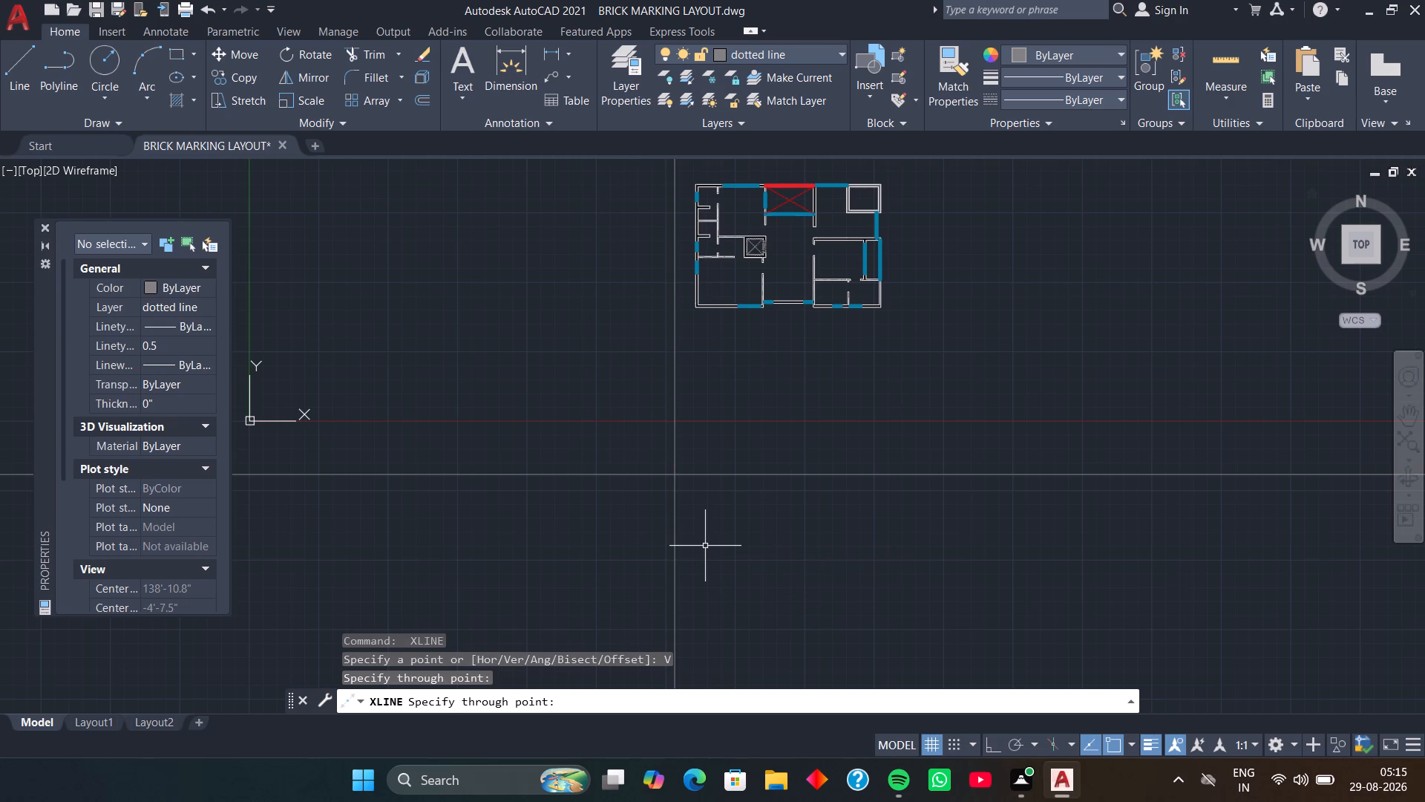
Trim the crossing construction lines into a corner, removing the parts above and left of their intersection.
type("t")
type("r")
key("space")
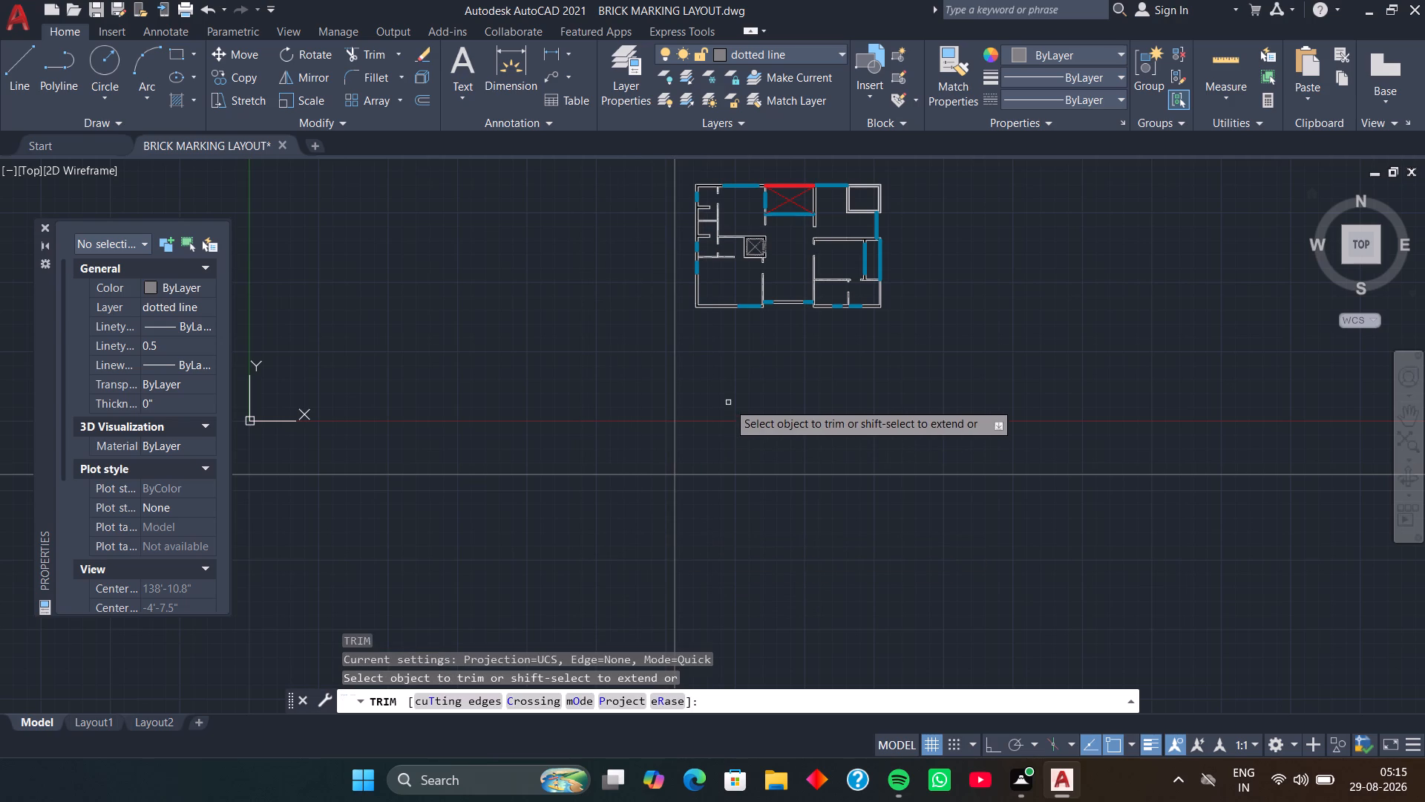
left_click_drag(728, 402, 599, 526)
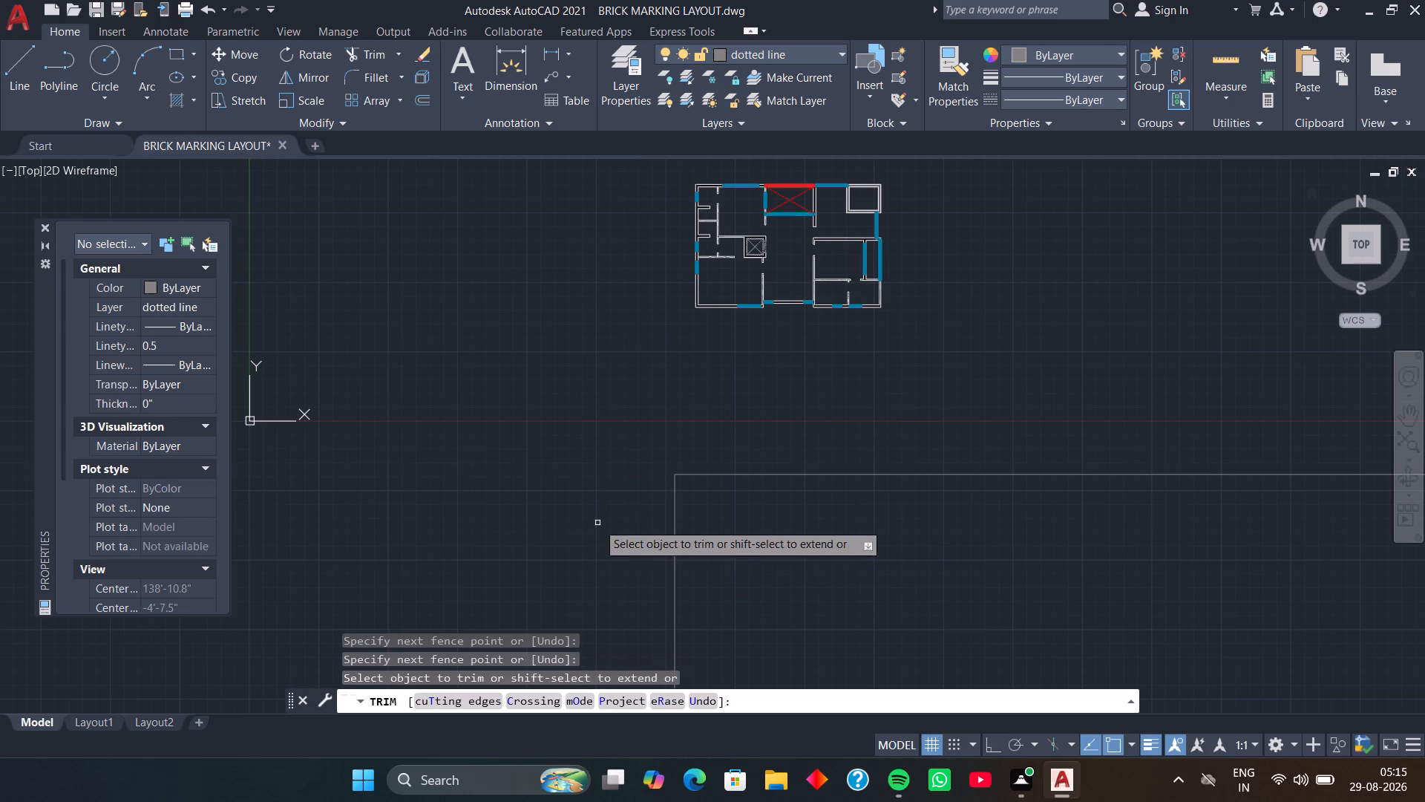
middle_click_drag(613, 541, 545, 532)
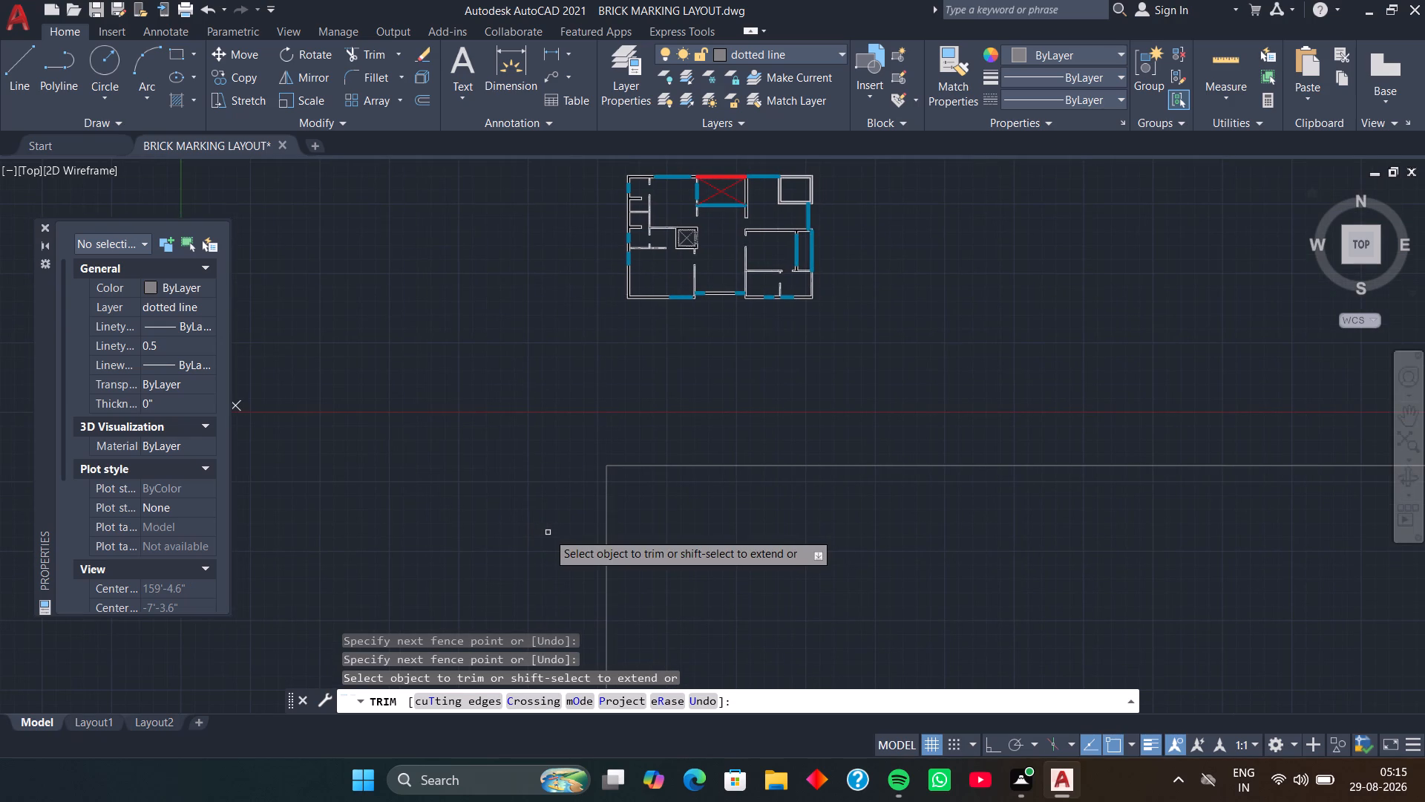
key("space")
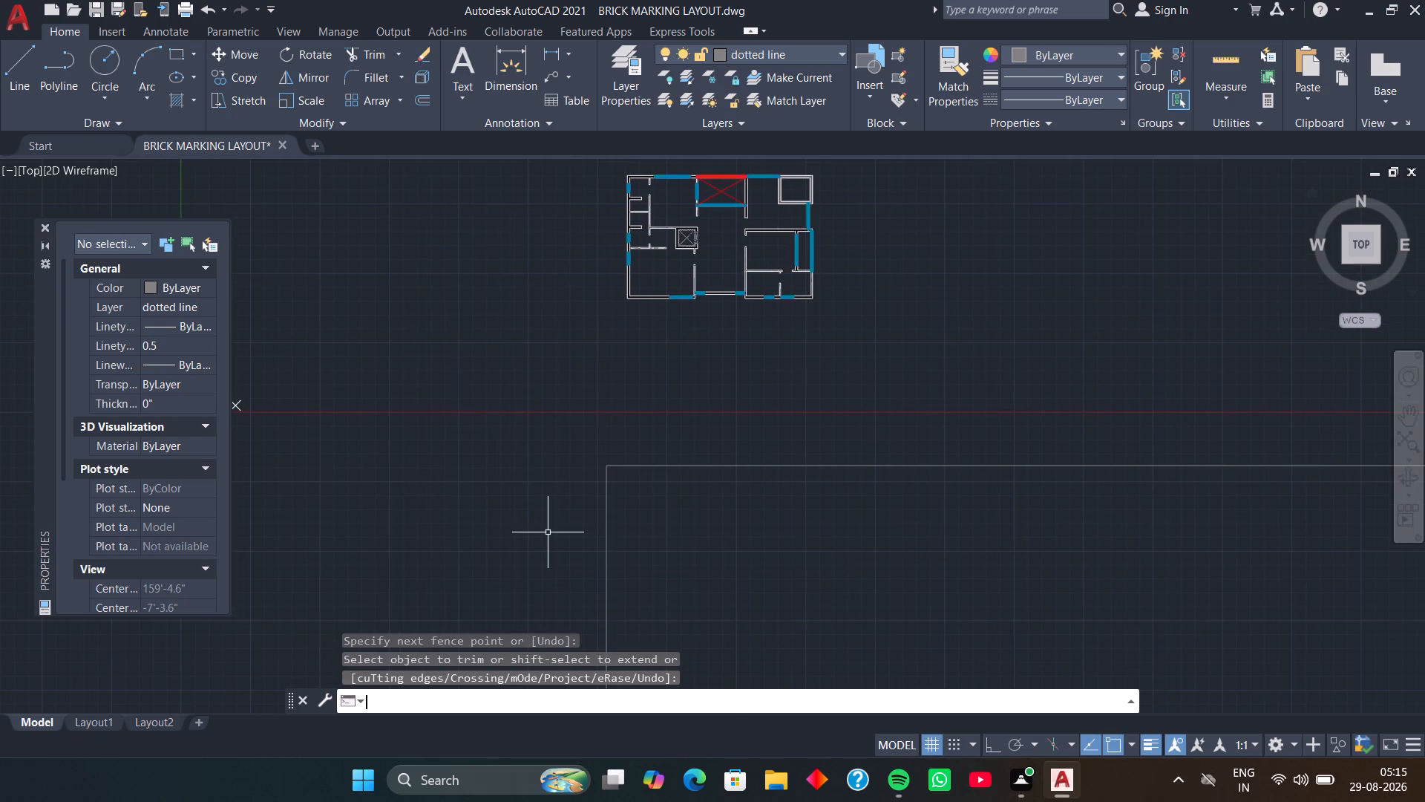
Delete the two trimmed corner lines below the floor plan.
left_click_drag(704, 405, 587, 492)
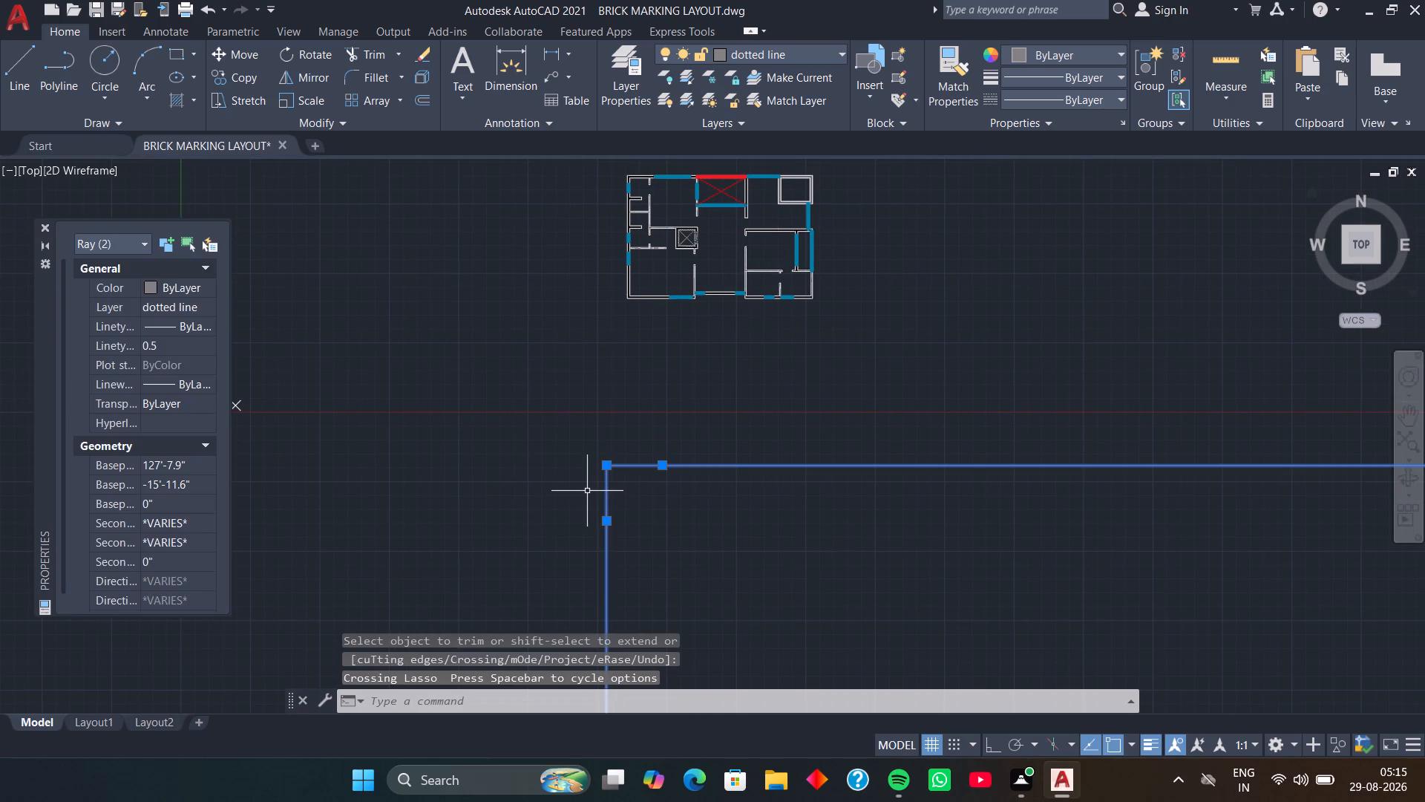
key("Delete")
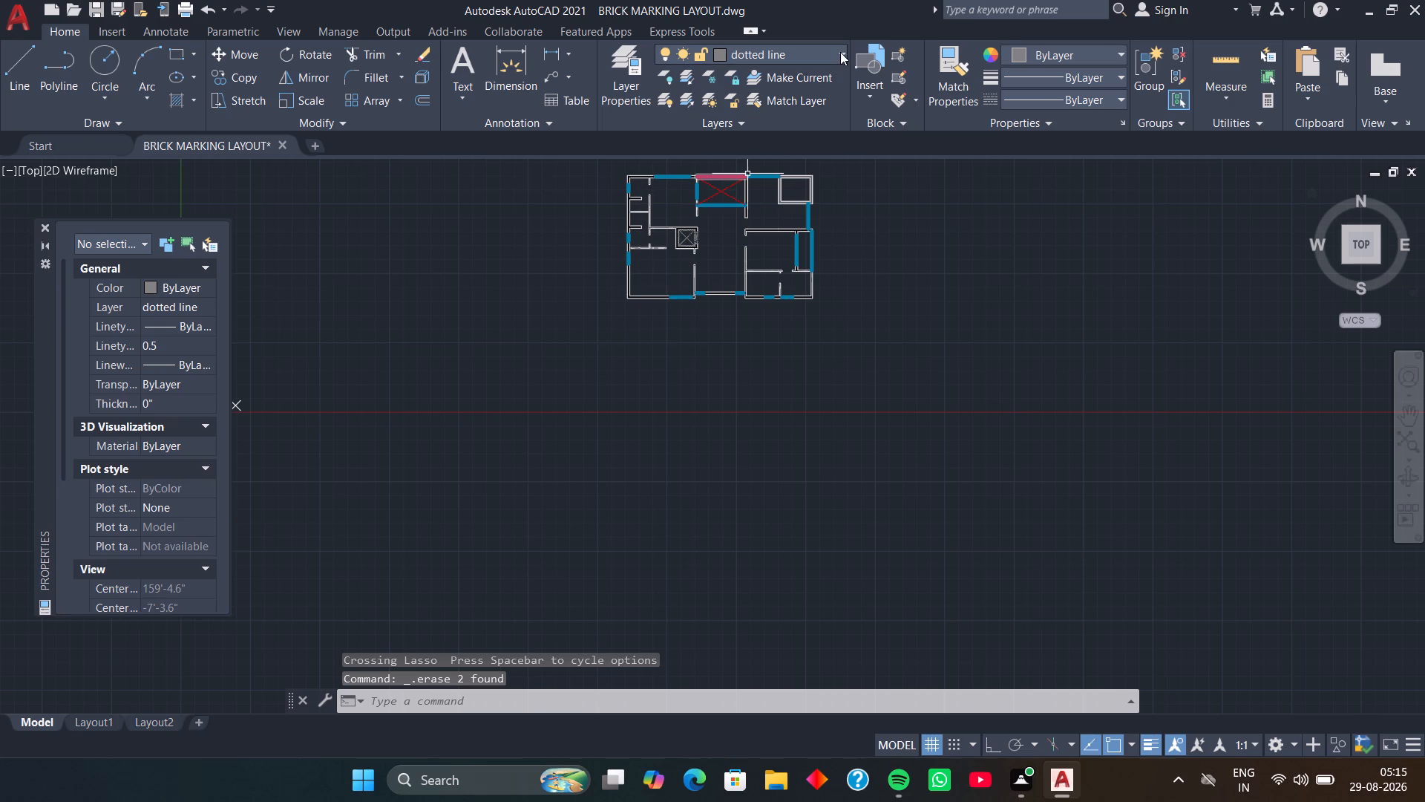
Make the wall layer current and draw a horizontal and a vertical construction line crossing below the floor plan.
left_click(840, 52)
left_click(767, 276)
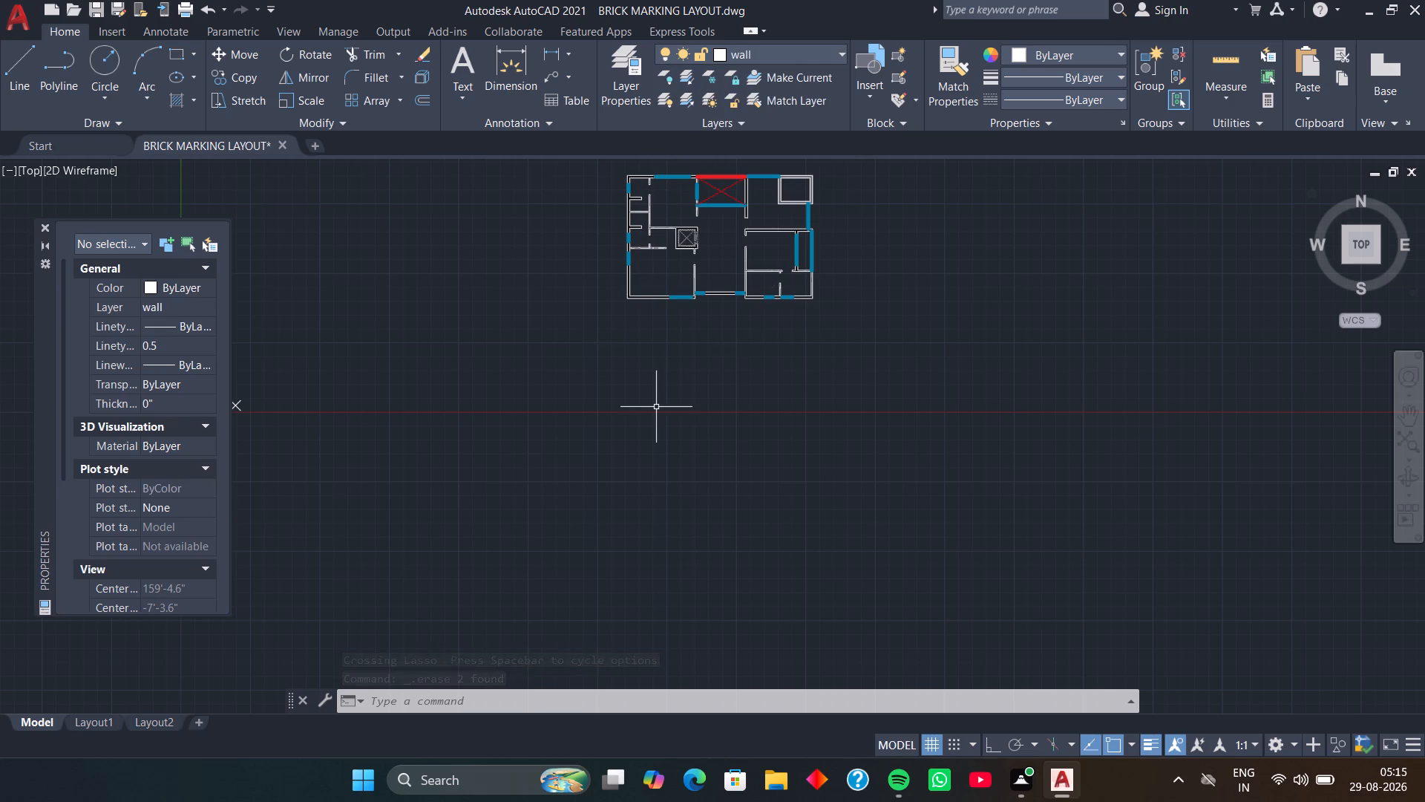
key("x")
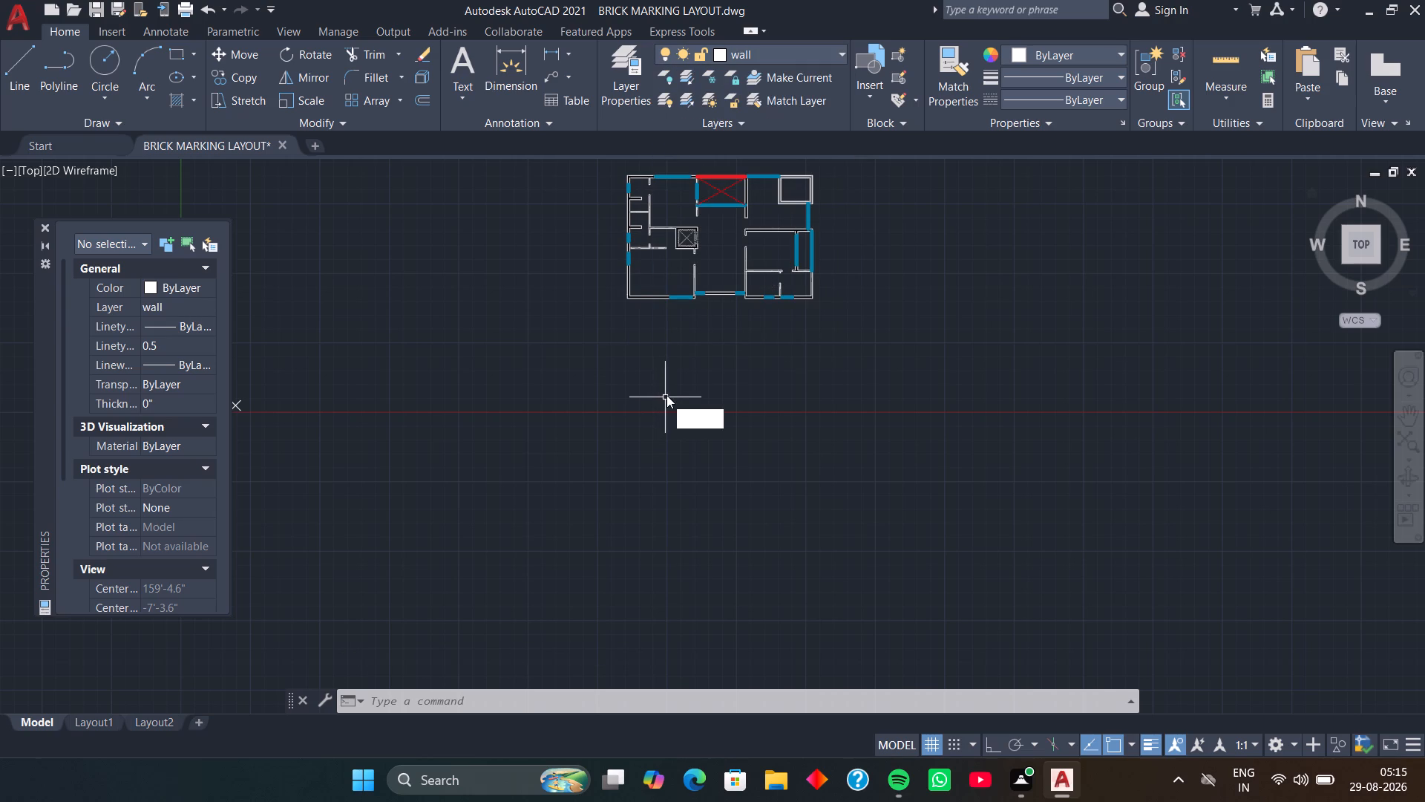
key("l")
key("space")
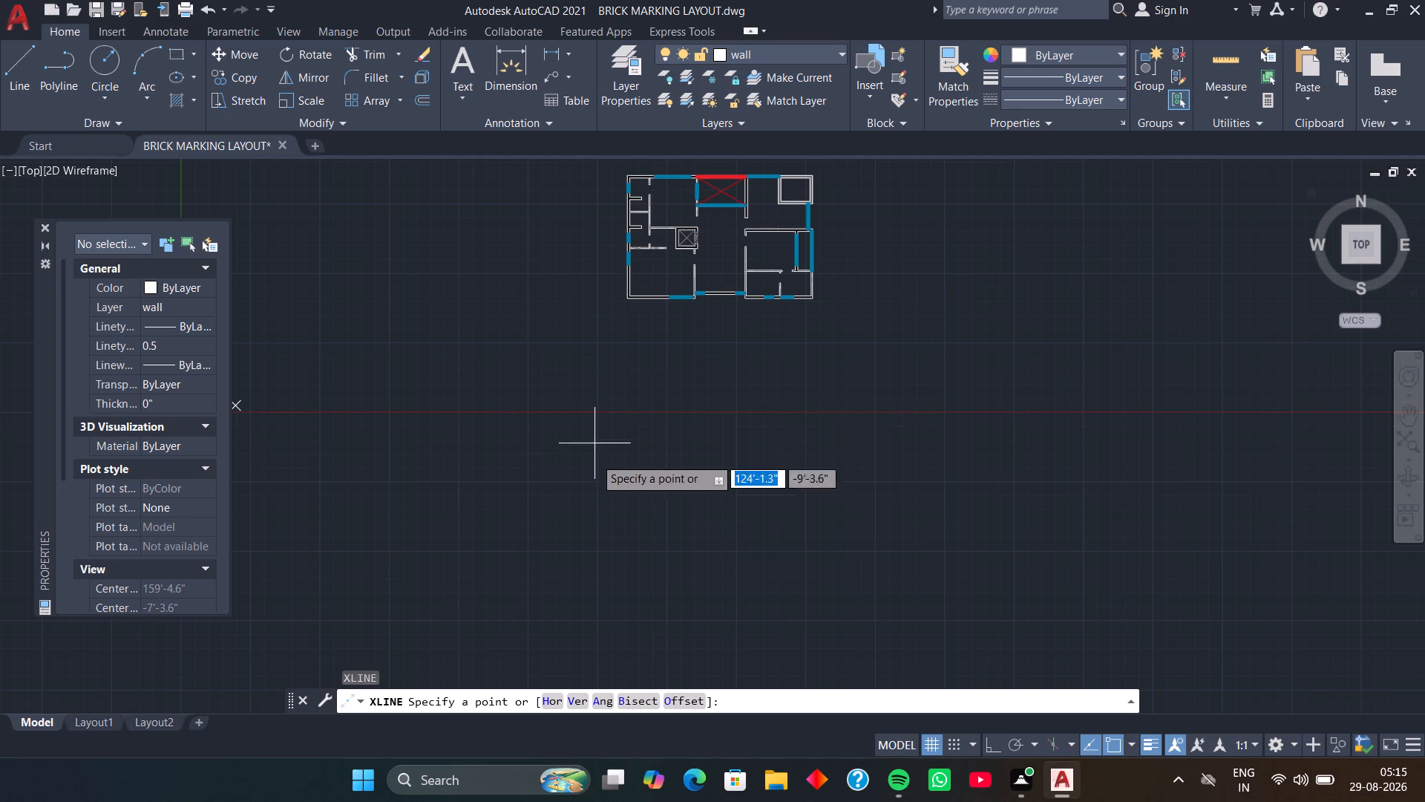
left_click(554, 704)
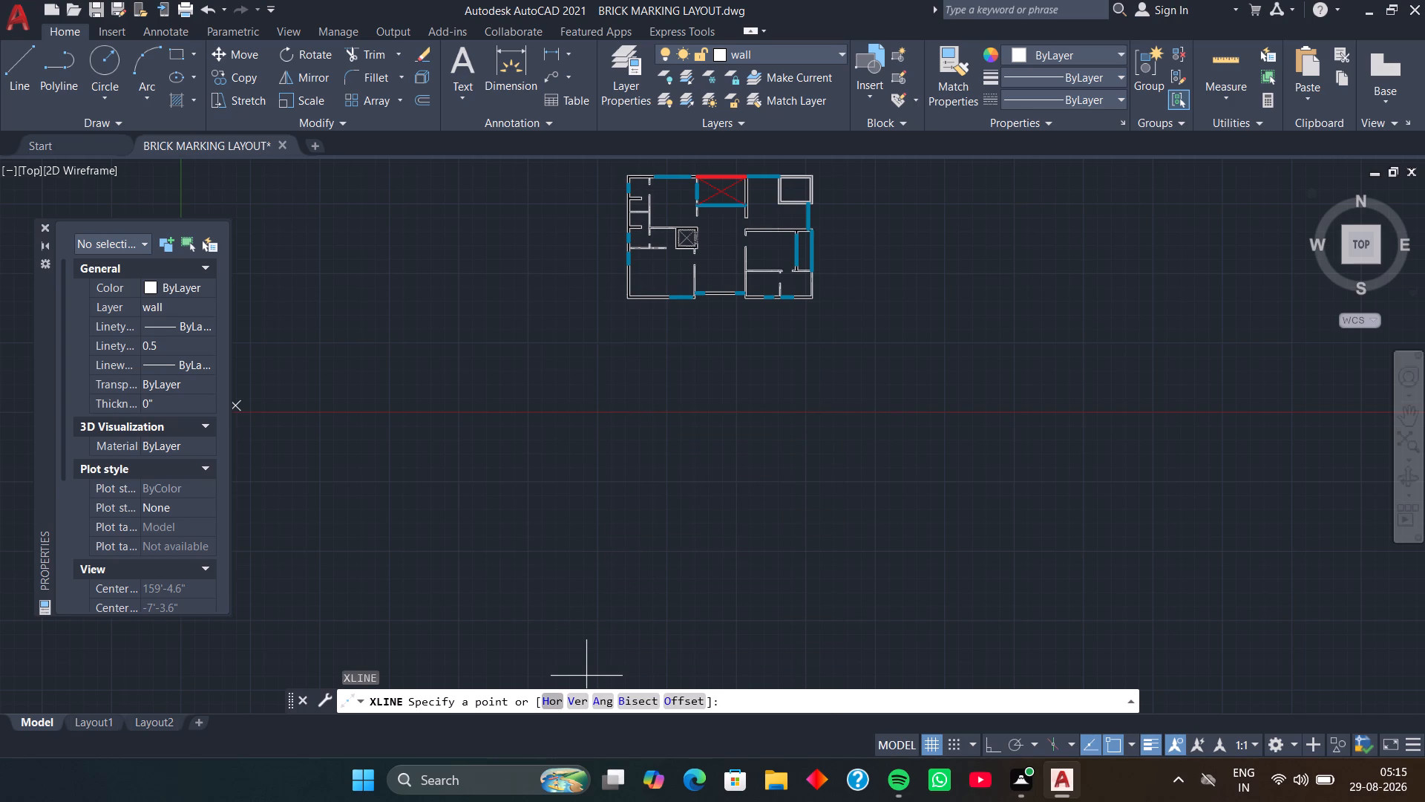
left_click(574, 452)
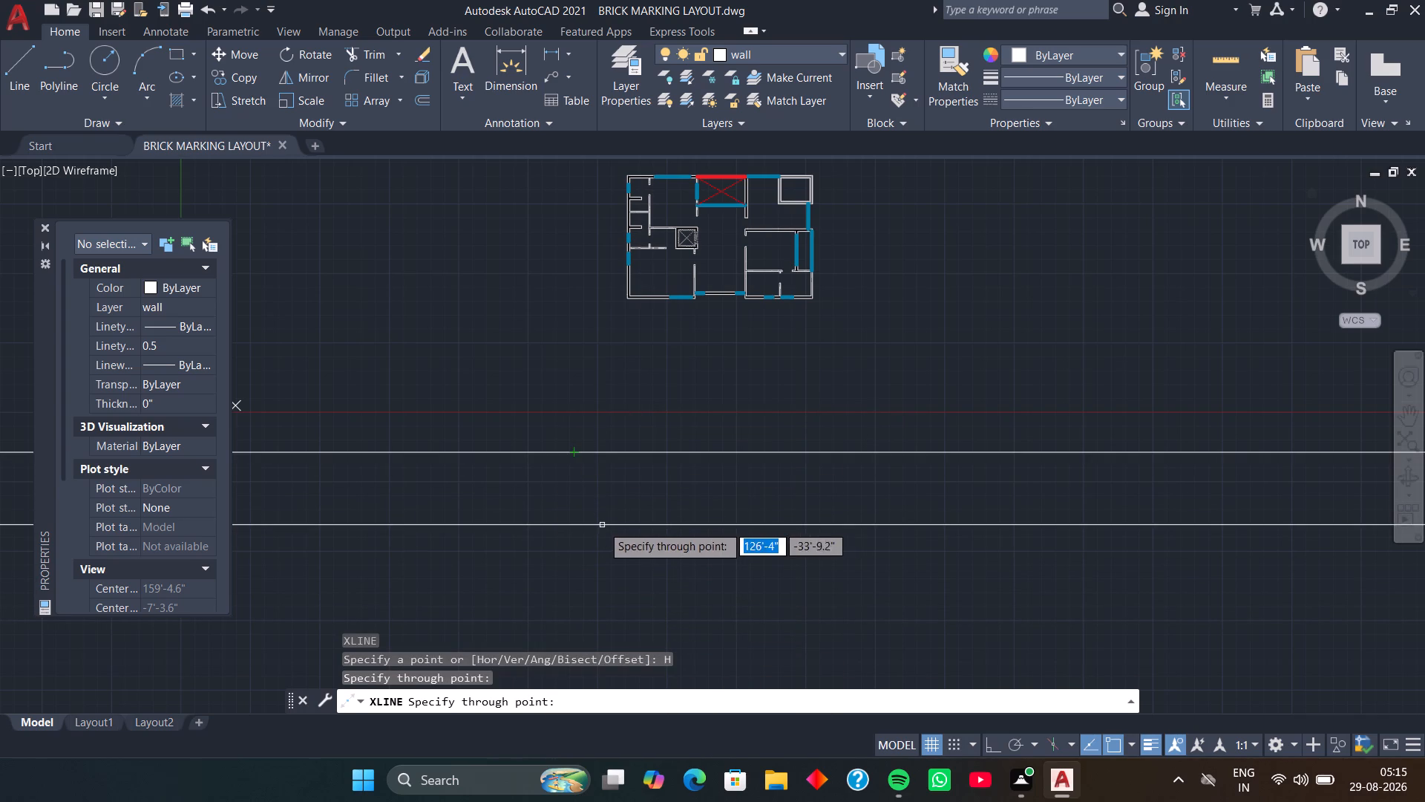
key("space")
key("space")
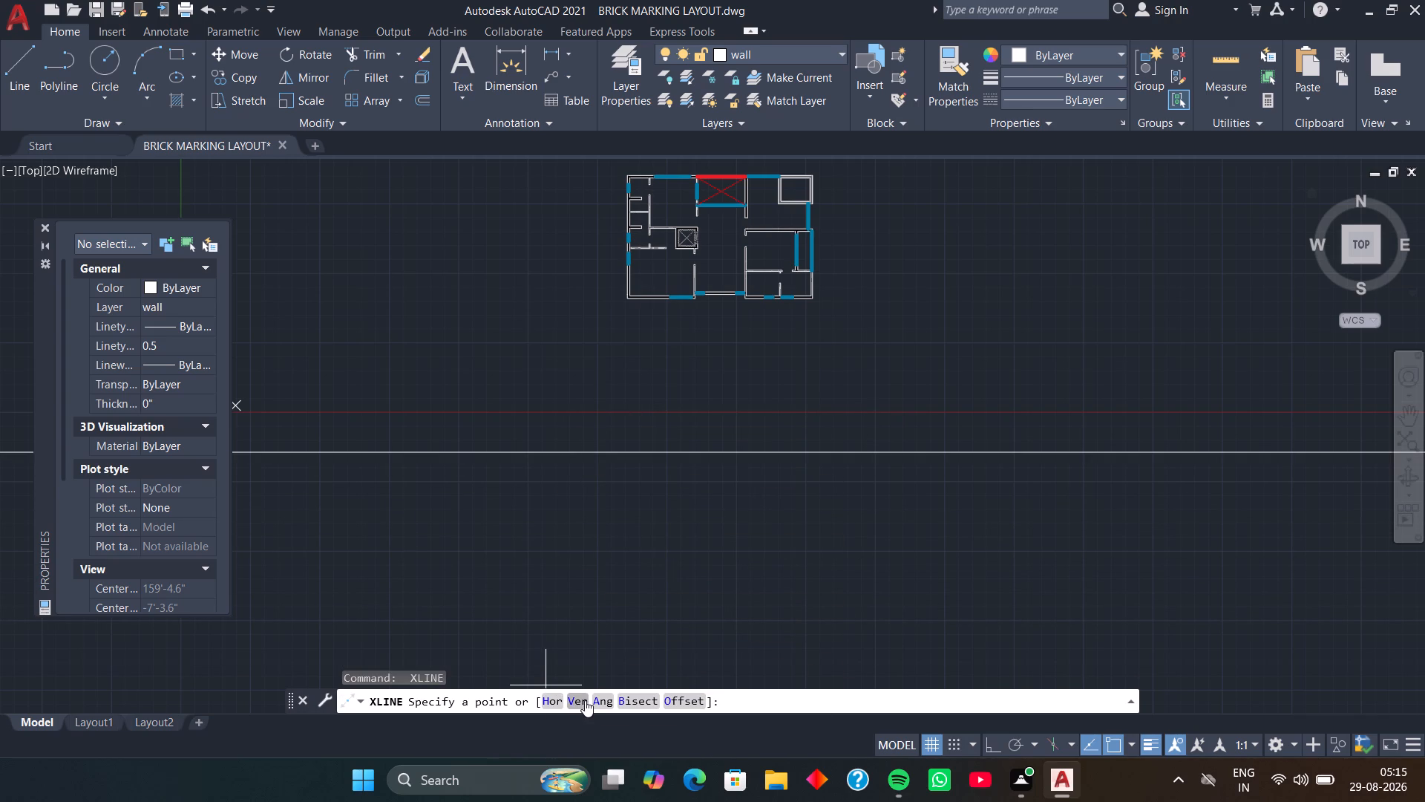
left_click(583, 700)
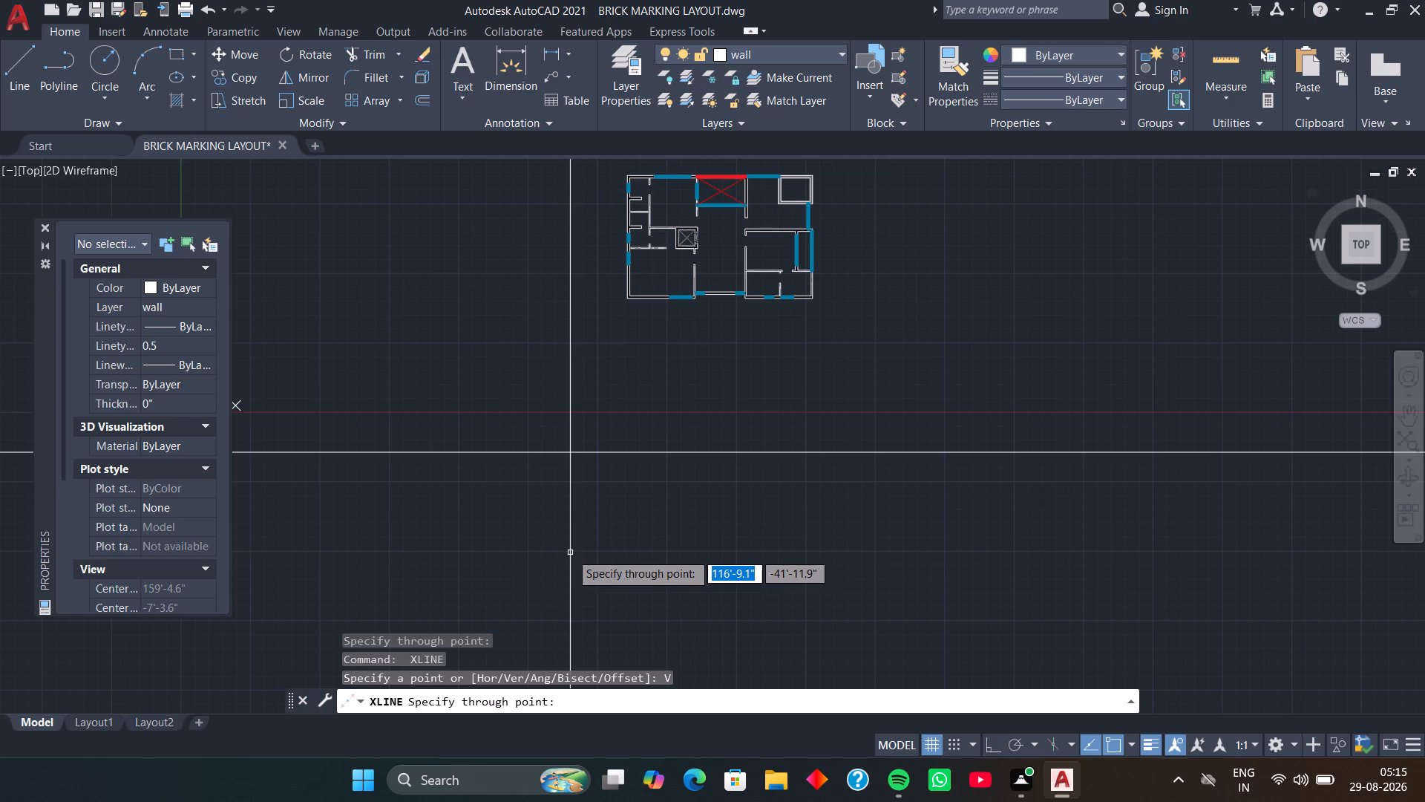
left_click(591, 552)
key("space")
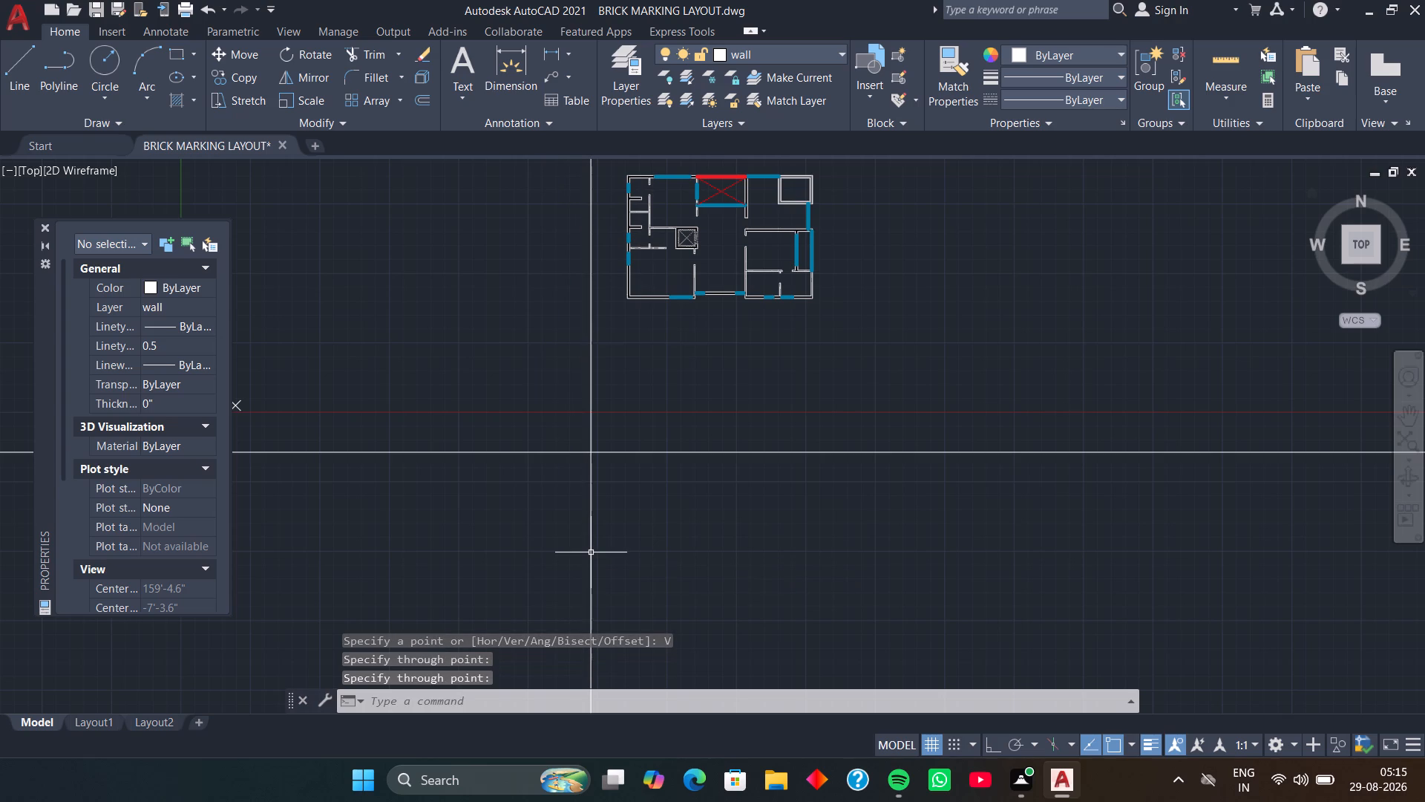
Trim the wall-layer construction lines above and left of their intersection to leave an upper-left corner.
key("t")
key("r")
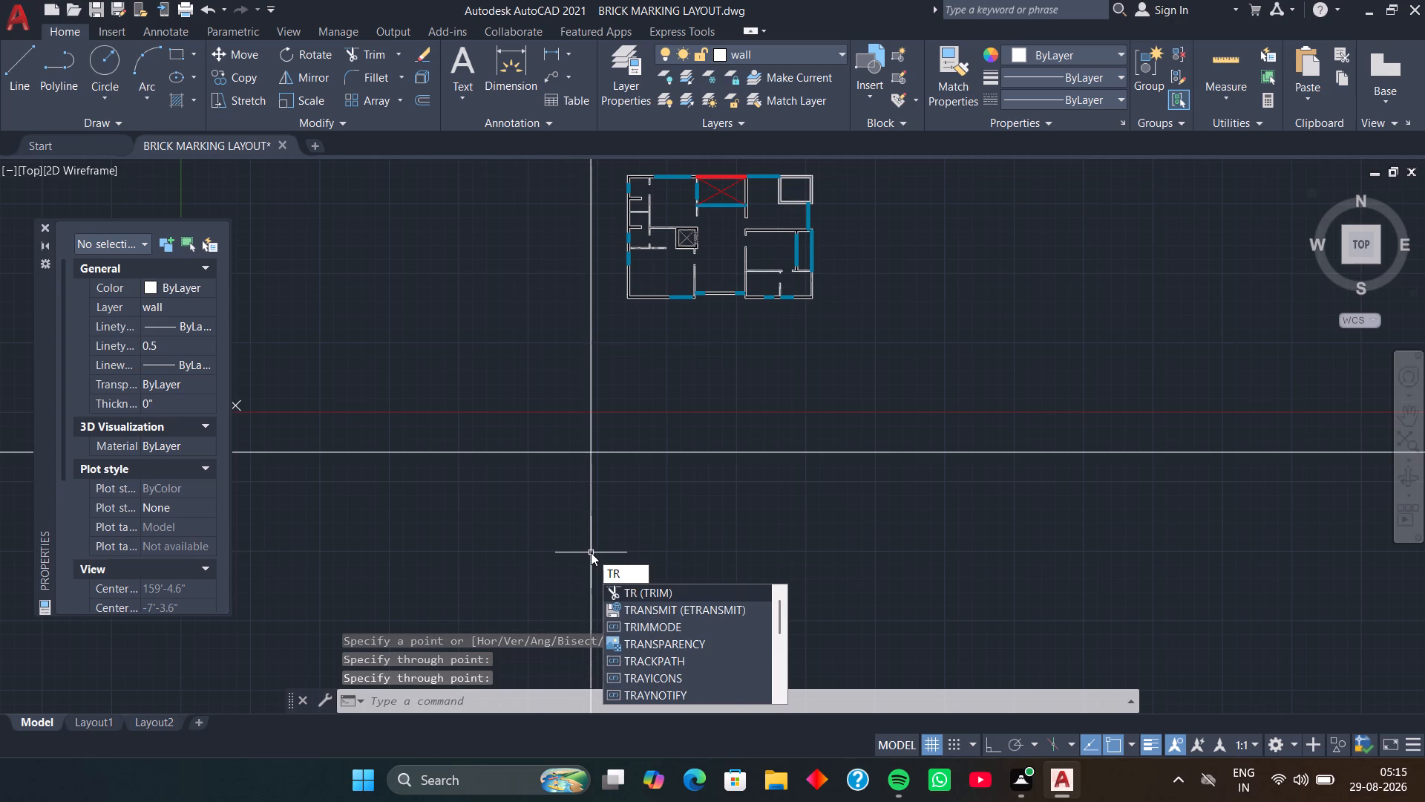
key("space")
left_click_drag(628, 394, 516, 461)
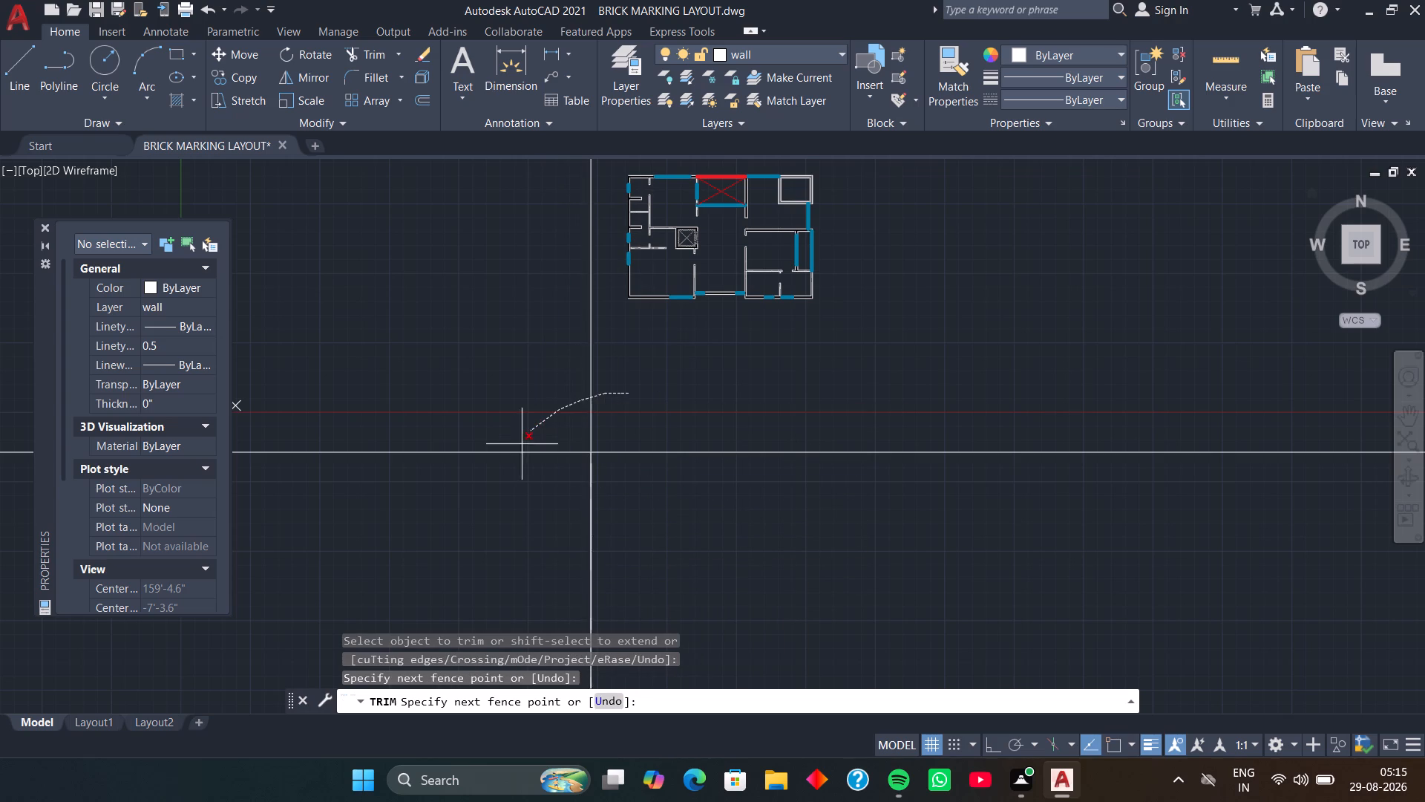
left_click_drag(516, 461, 503, 509)
key("space")
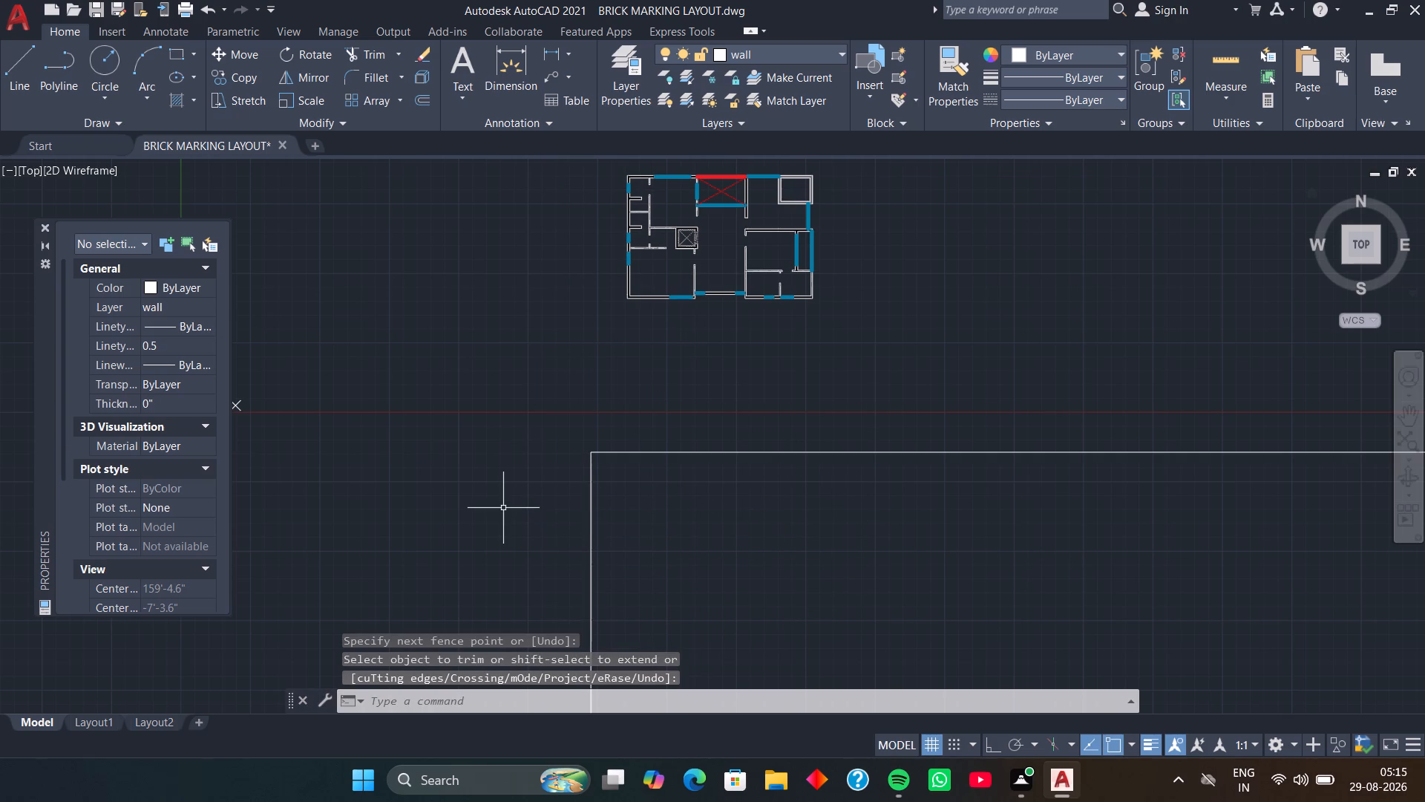
Offset the horizontal line downward and the vertical line to the right by 9" each to form the outer wall thickness.
type("o")
key("space")
key("space")
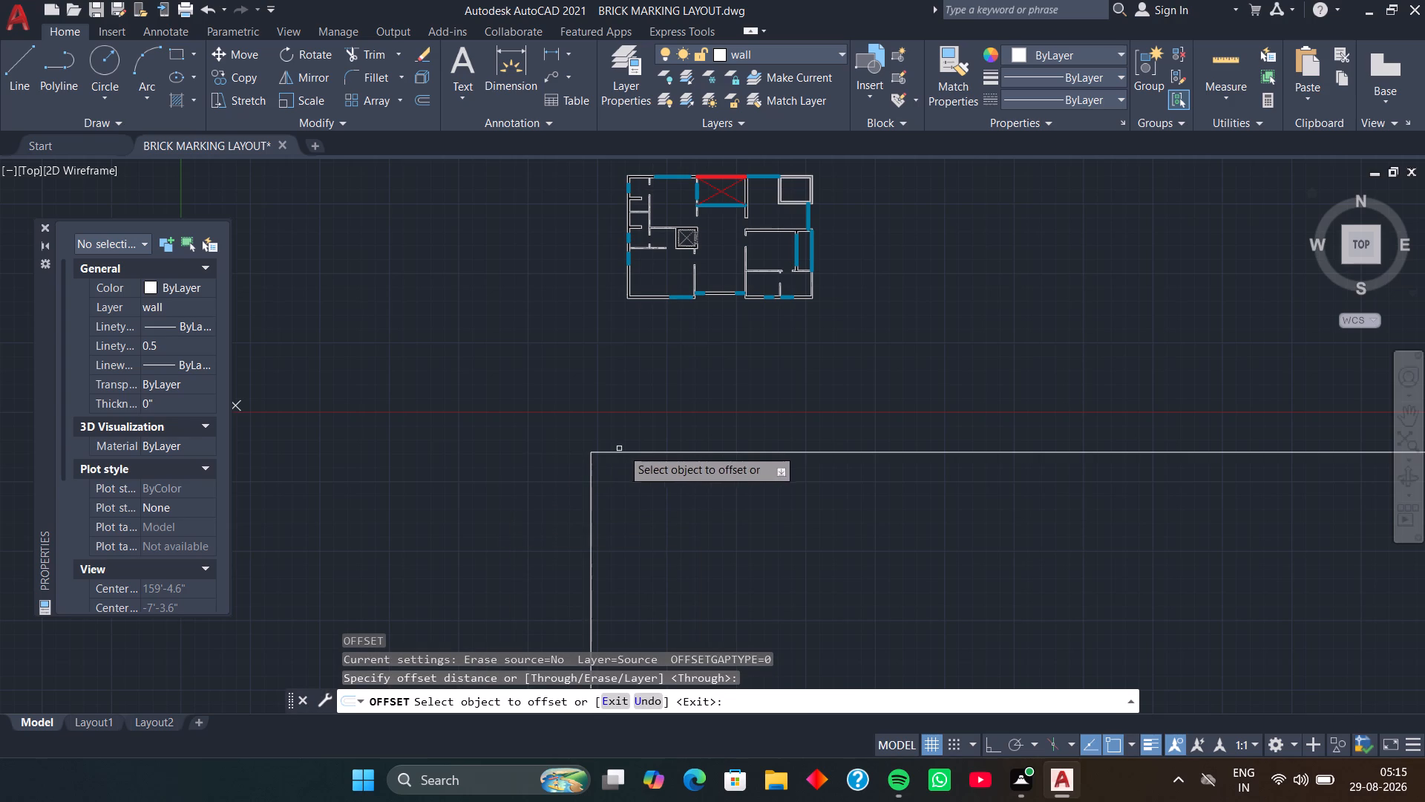
left_click(637, 453)
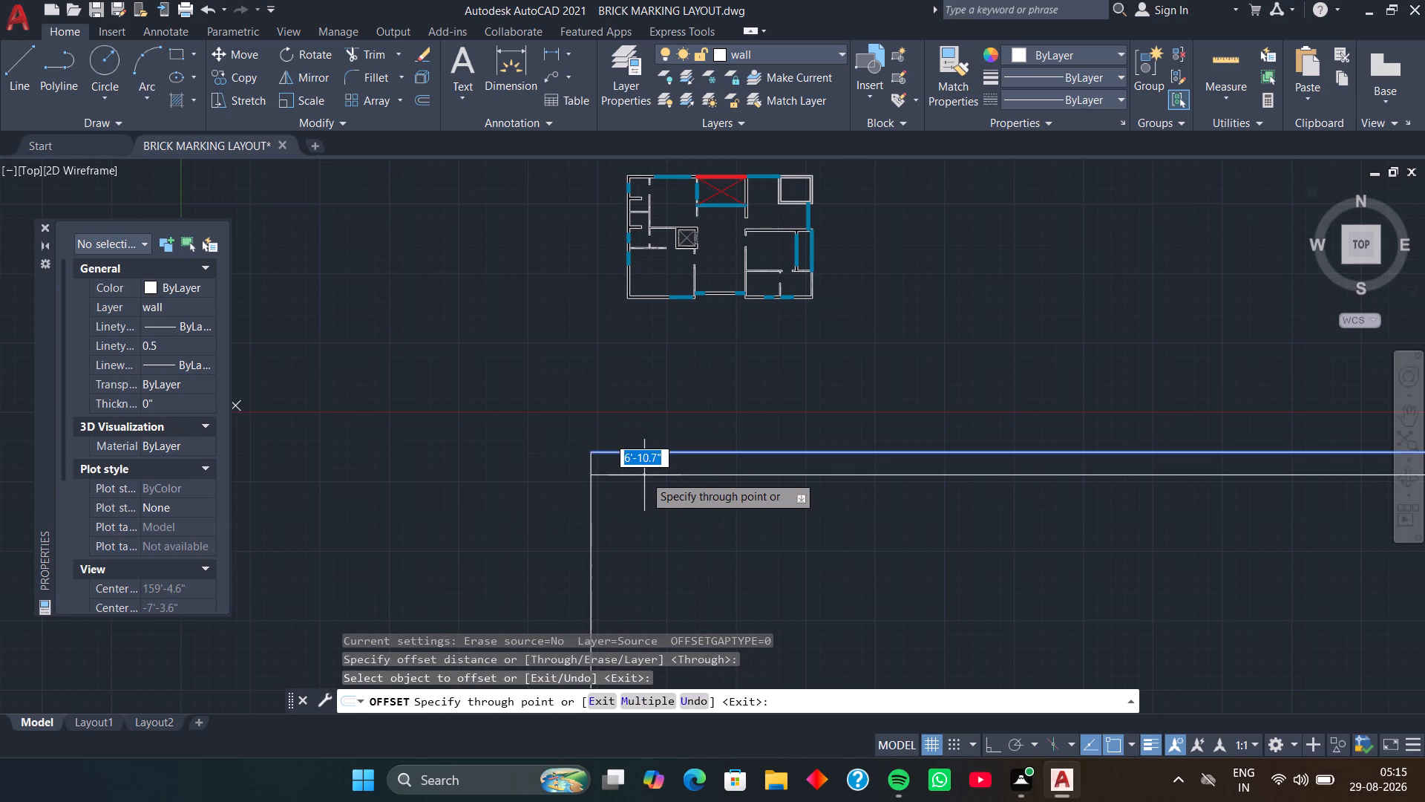
key("9")
key("Return")
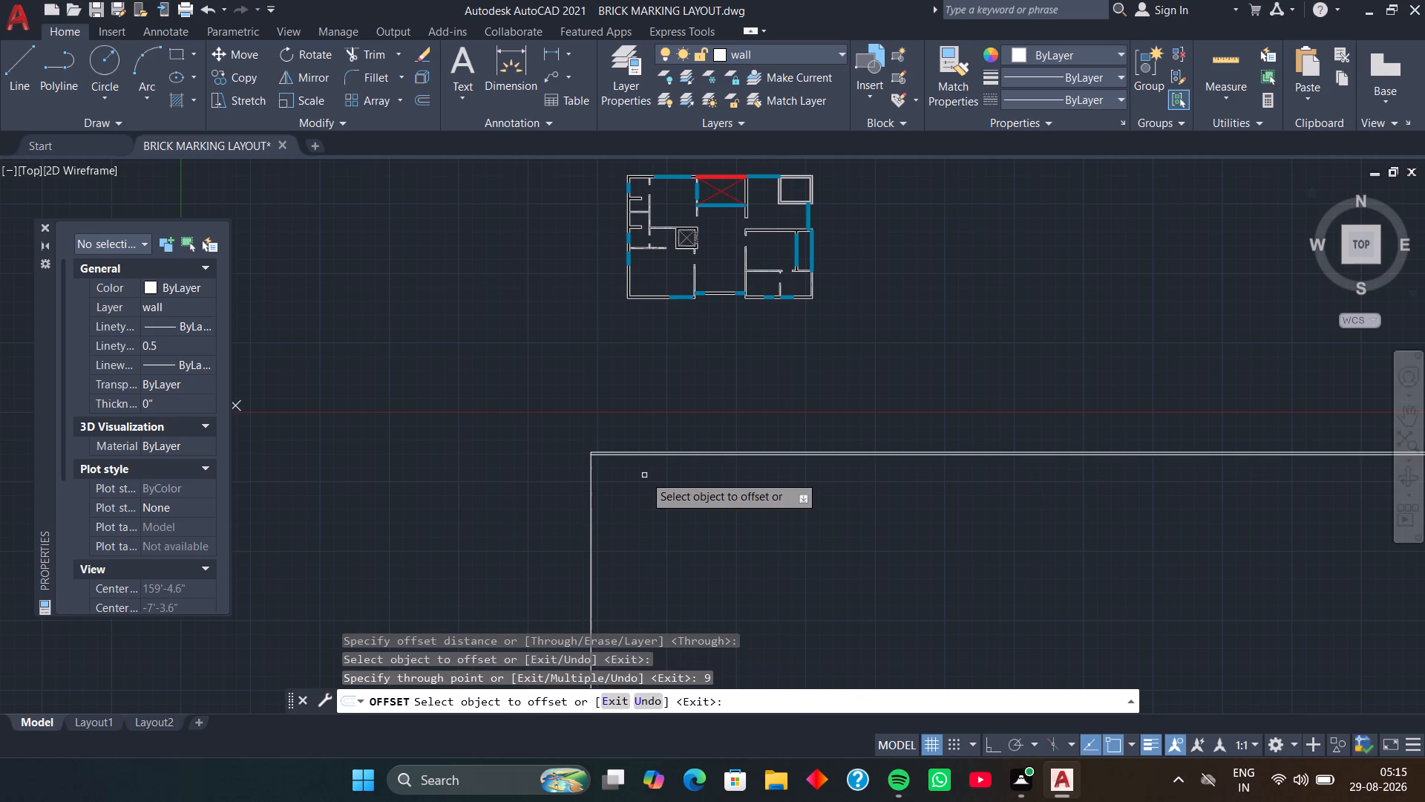
left_click(592, 505)
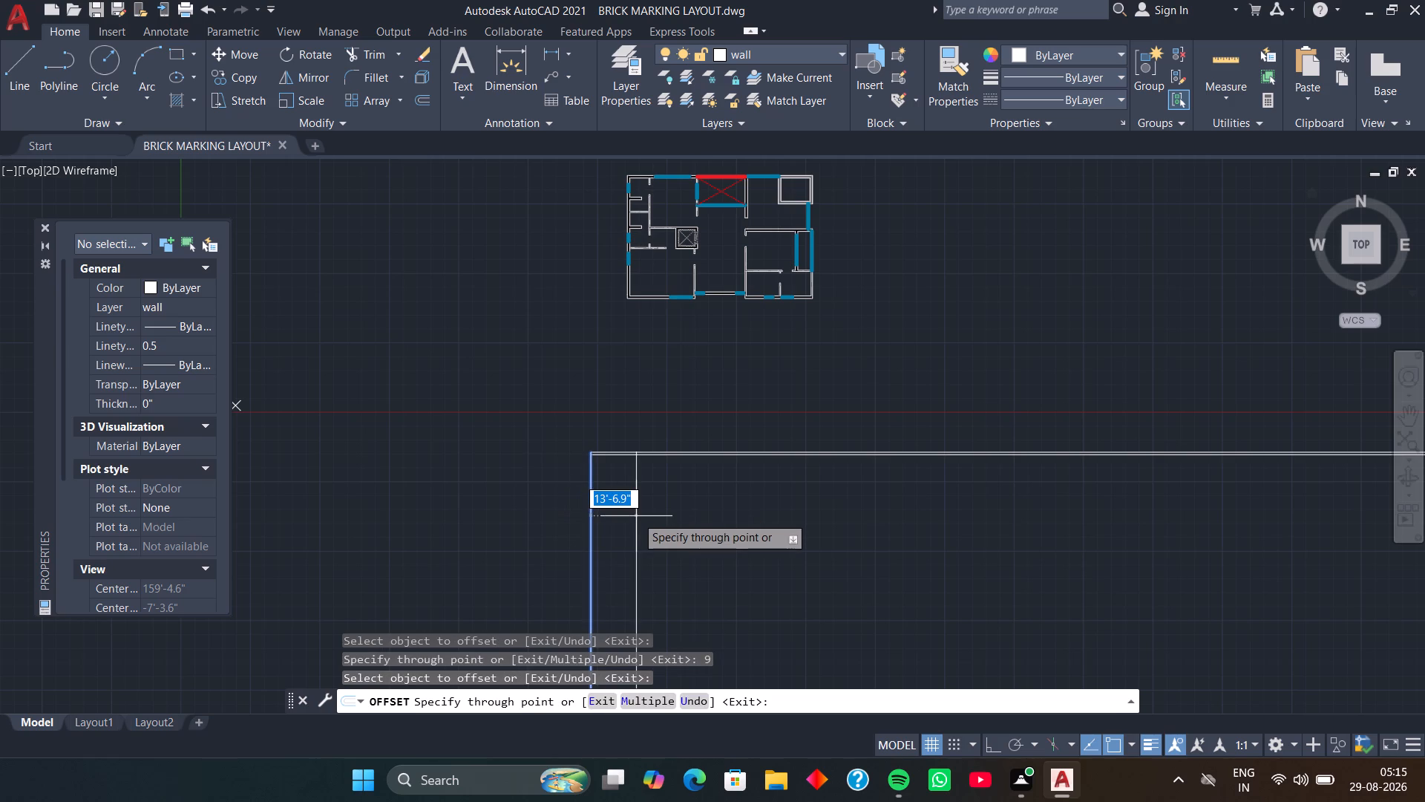
key("9")
key("Return")
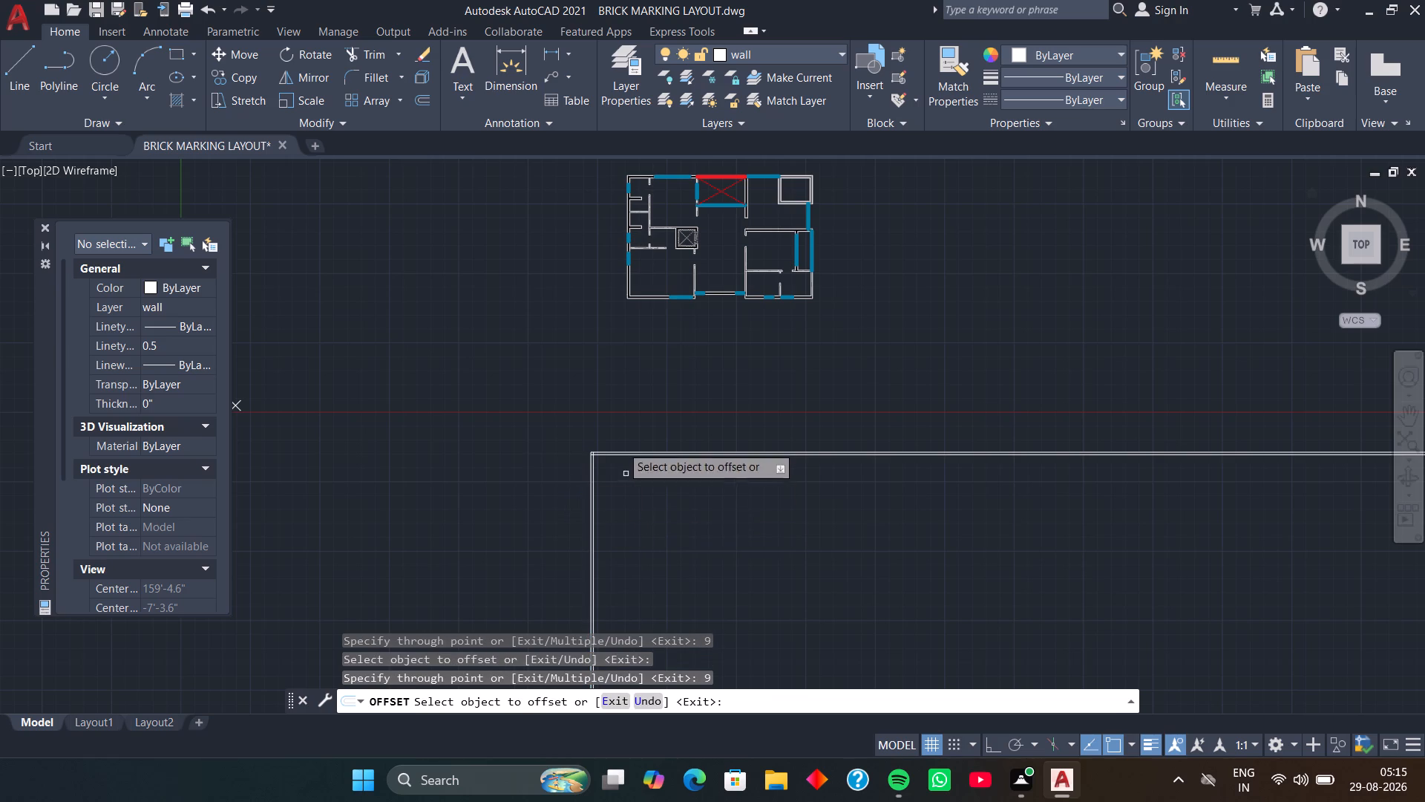
scroll(597, 454, "up", 7)
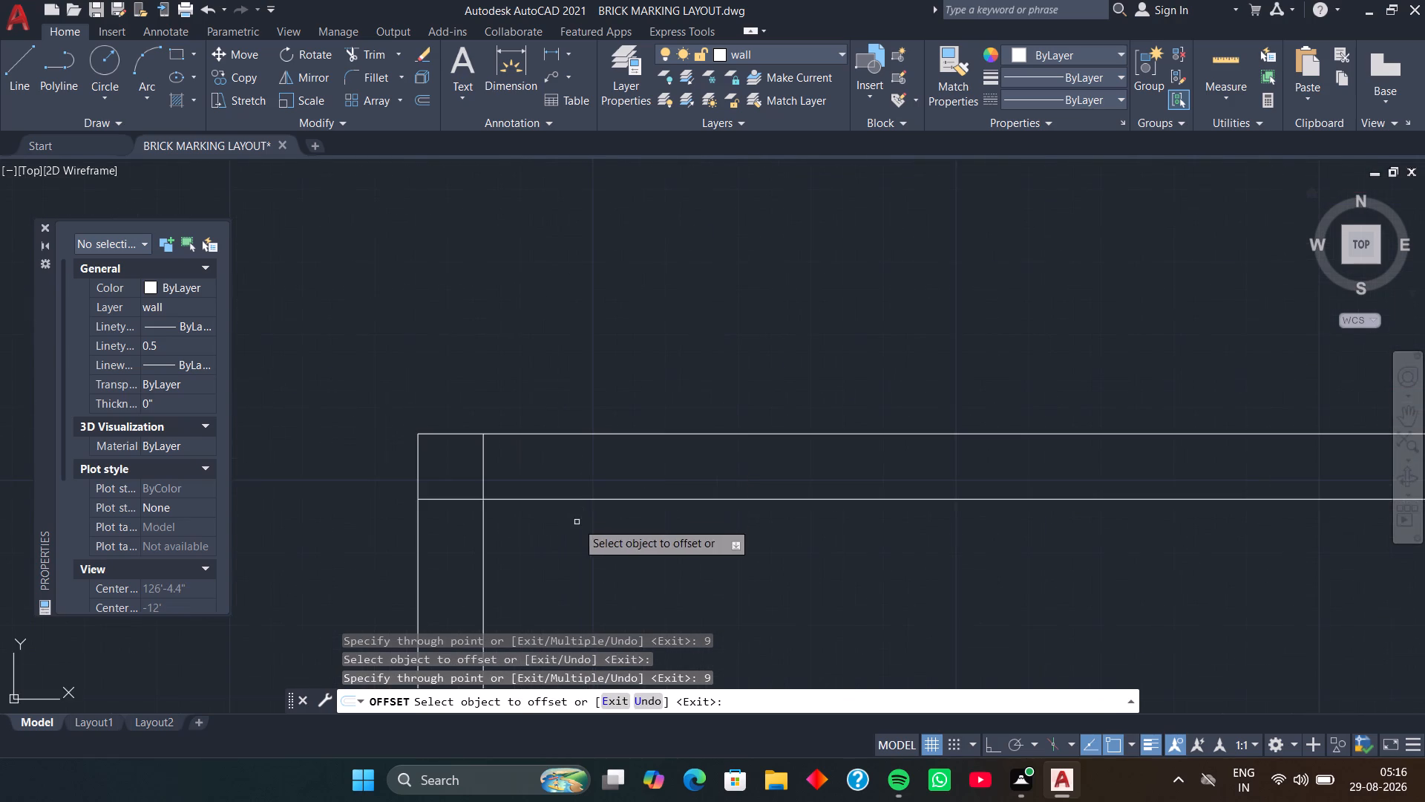
middle_click_drag(589, 524, 880, 414)
middle_click_drag(875, 451, 895, 454)
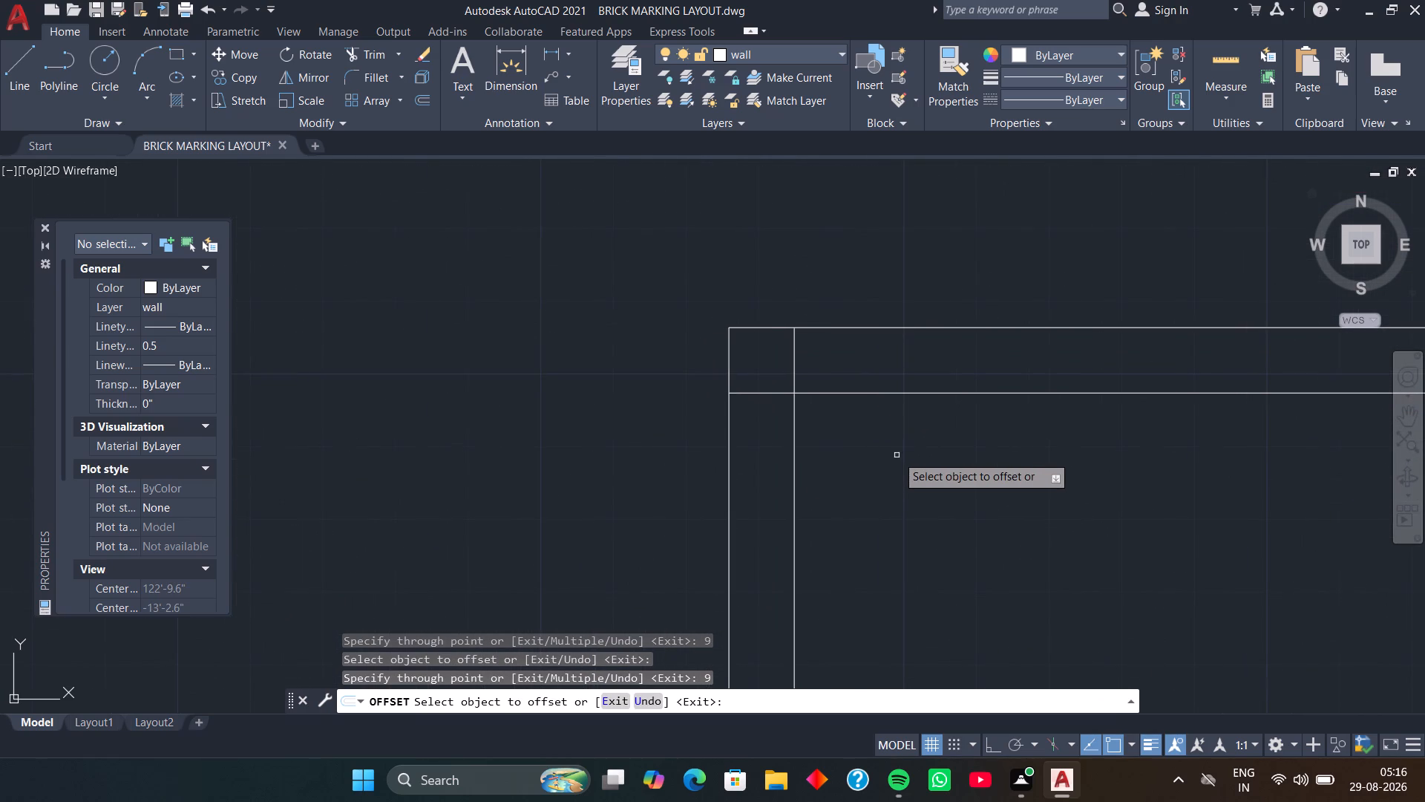
key("space")
Trim the overlapping inner line ends at the upper-left wall corner to leave a clean 9" thick corner.
key("t")
key("r")
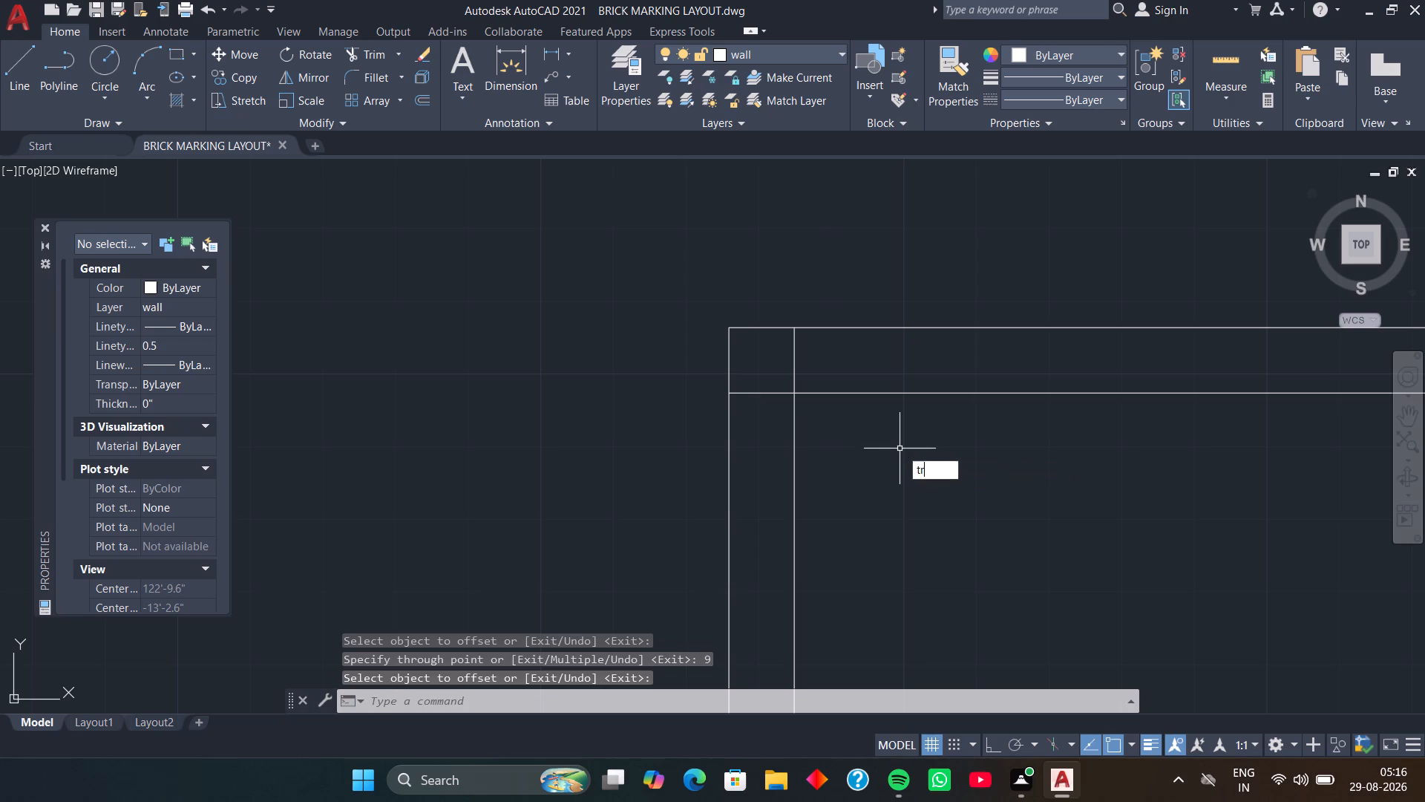
key("space")
left_click_drag(828, 353, 772, 374)
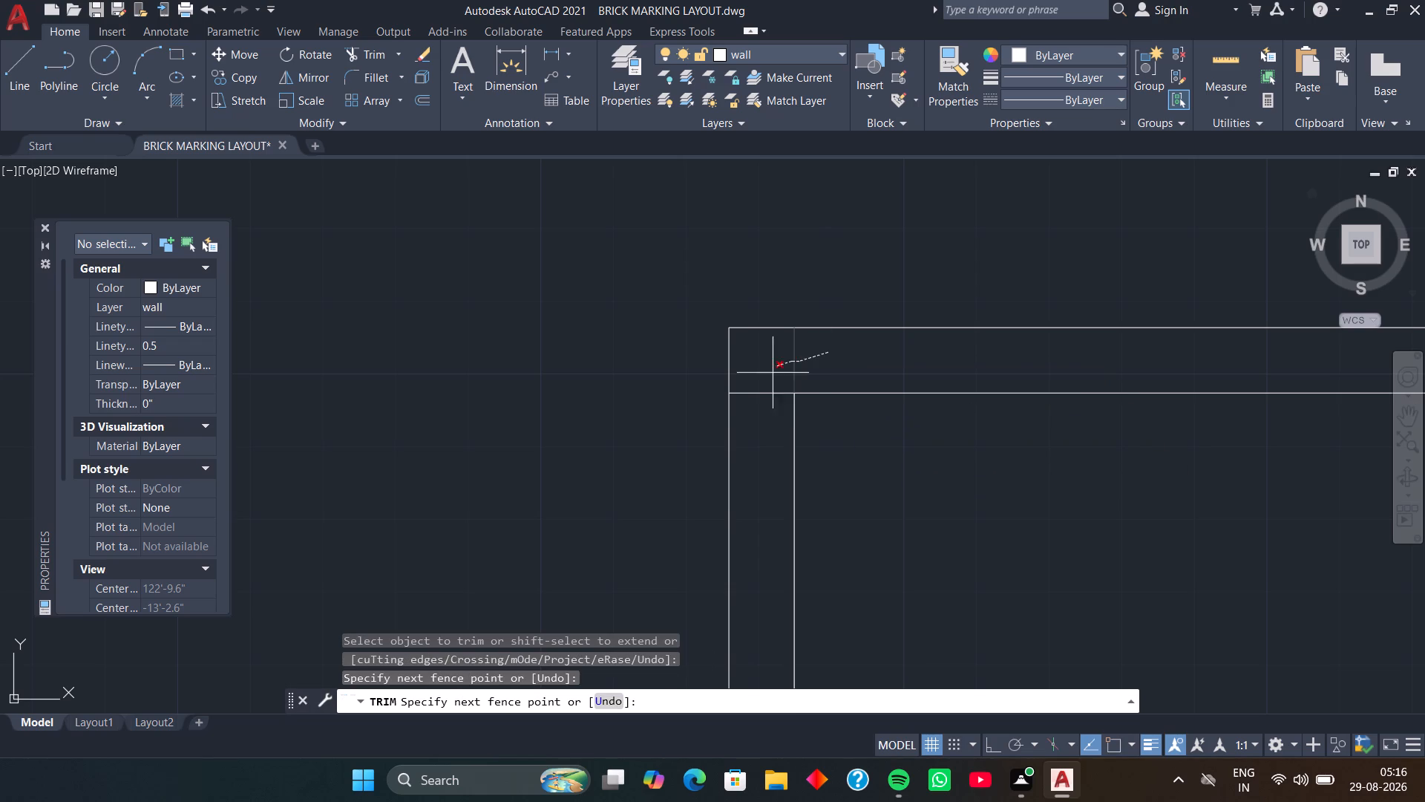
left_click_drag(772, 374, 768, 431)
key("space")
Offset the inner vertical line of the left wall 34'9" to the right.
scroll(810, 428, "down", 2)
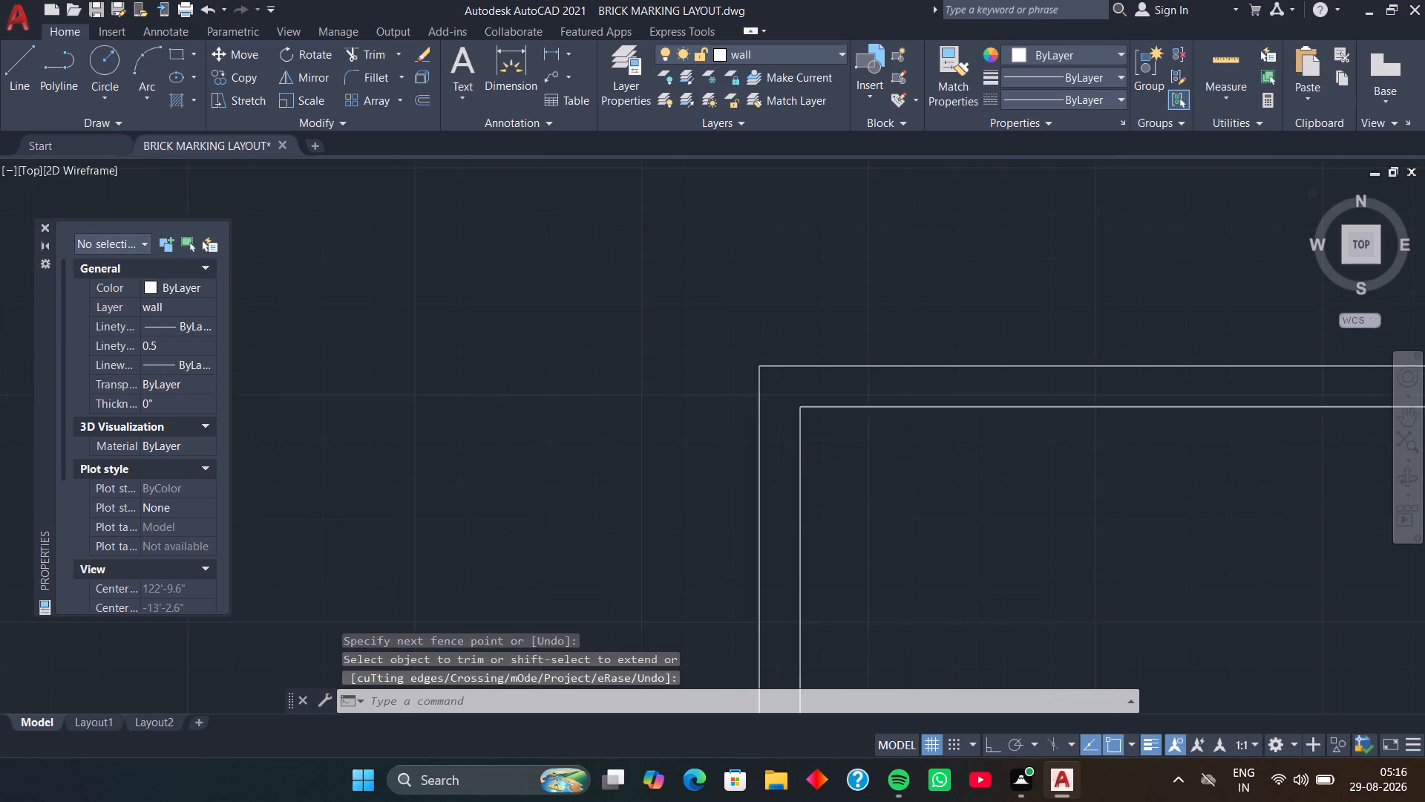
scroll(866, 501, "down", 2)
middle_click_drag(874, 512, 662, 371)
scroll(750, 457, "down", 1)
middle_click_drag(786, 480, 610, 394)
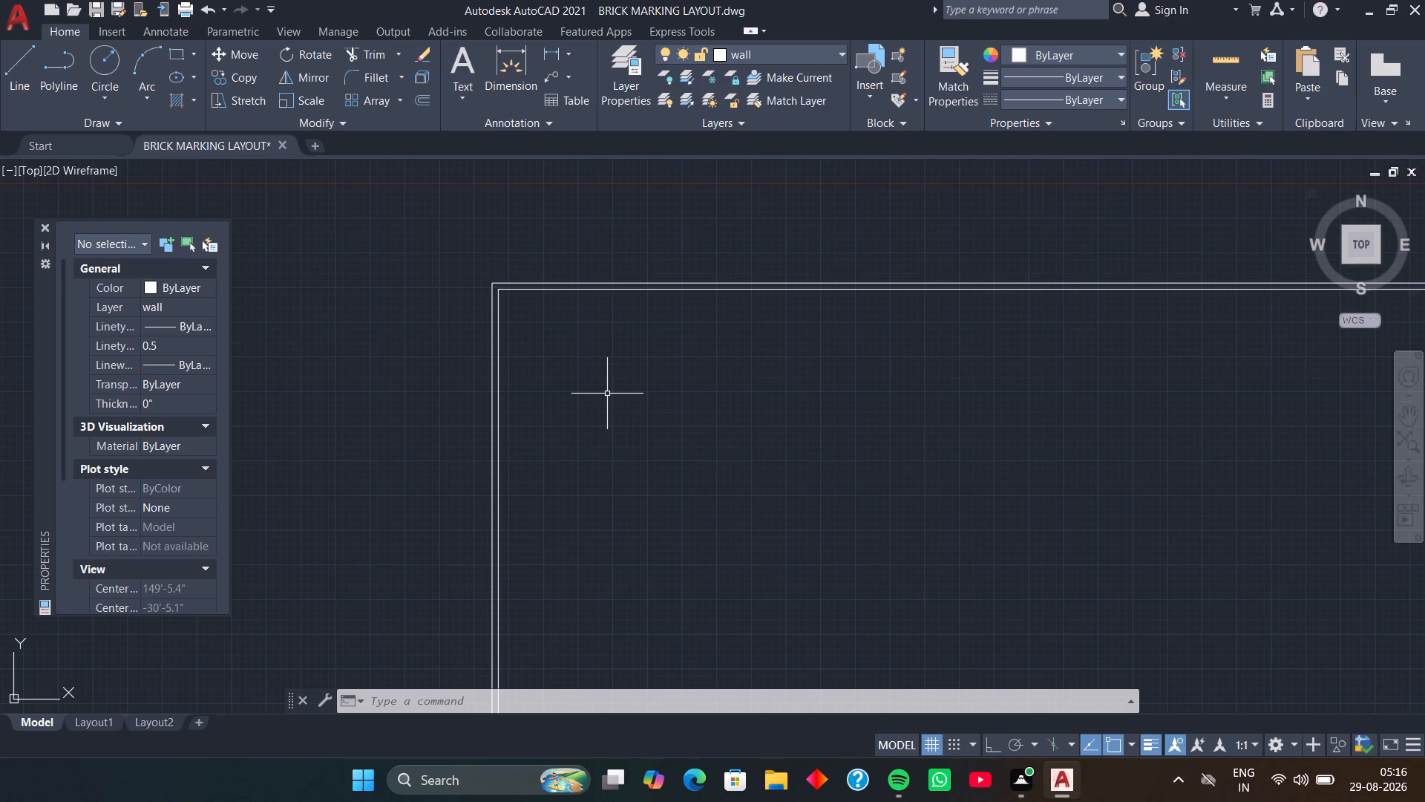
key("o")
key("space")
key("space")
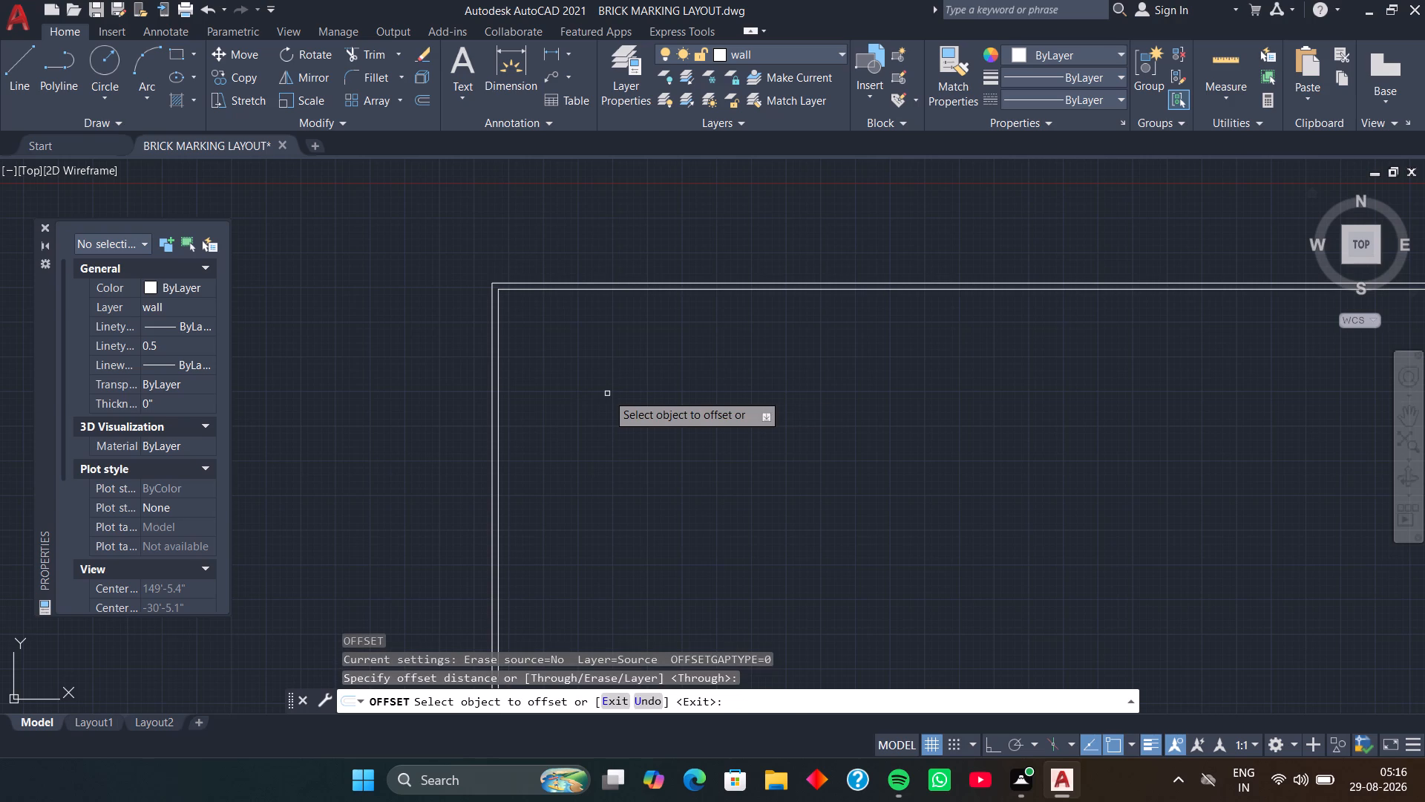
scroll(500, 379, "up", 3)
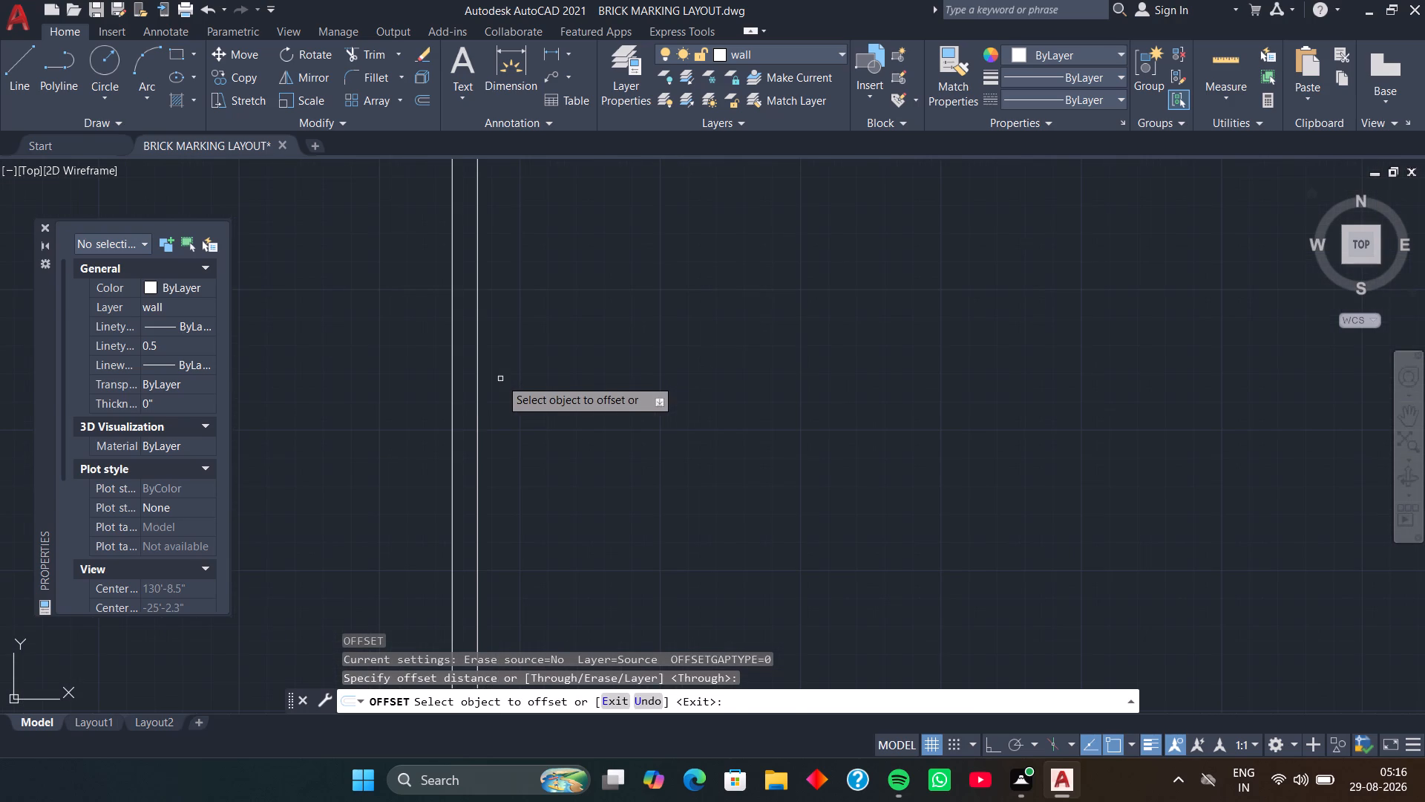
left_click(477, 385)
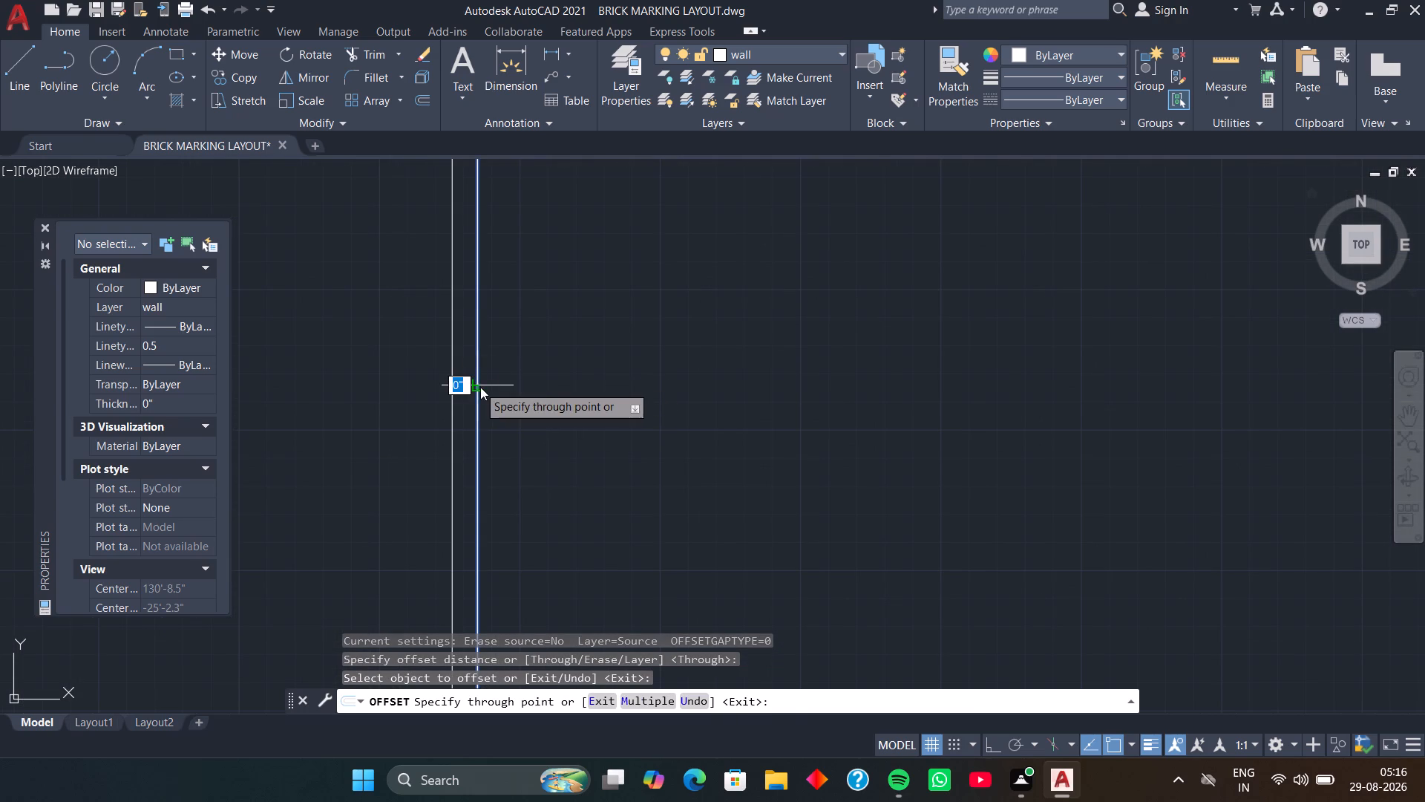
scroll(717, 417, "down", 3)
middle_click_drag(791, 437, 569, 349)
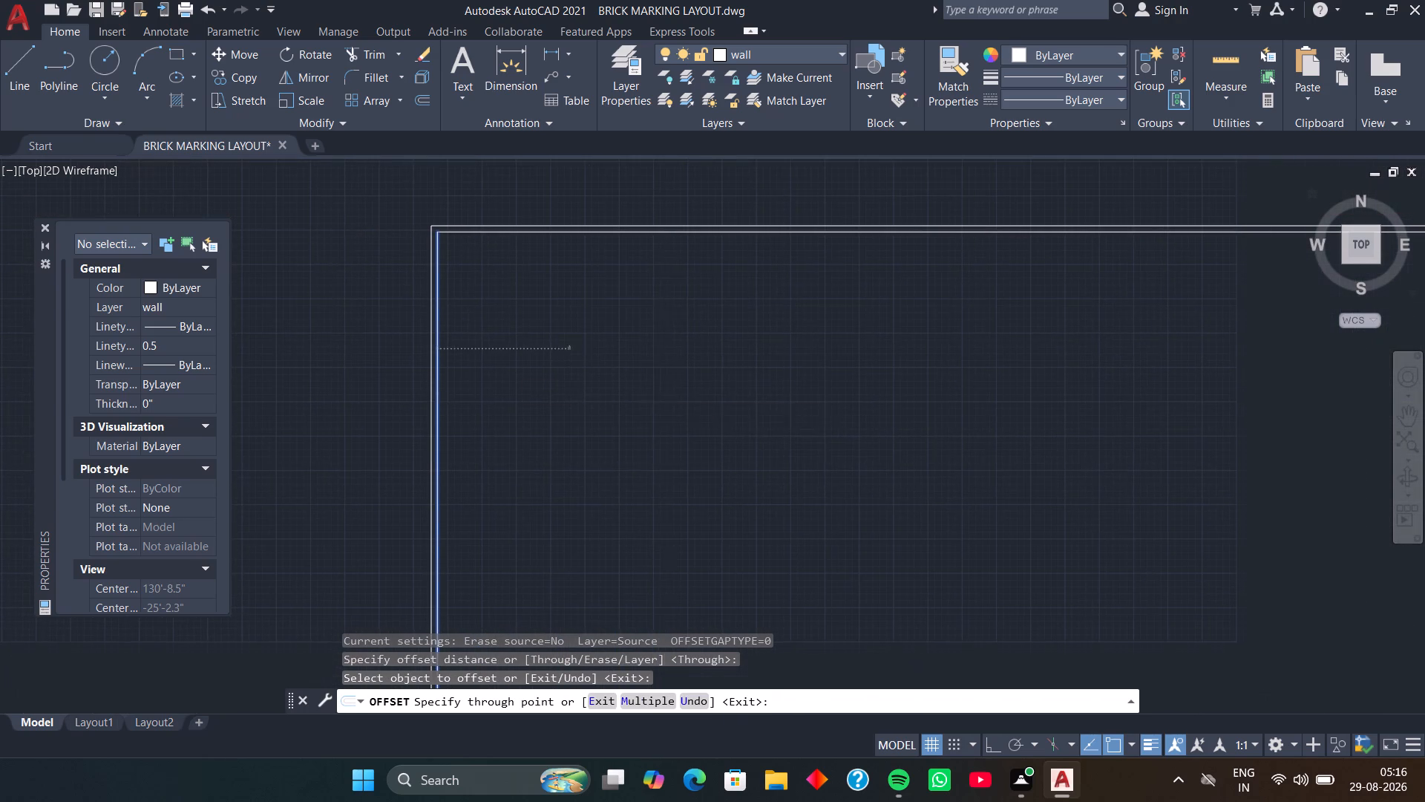
type("34'")
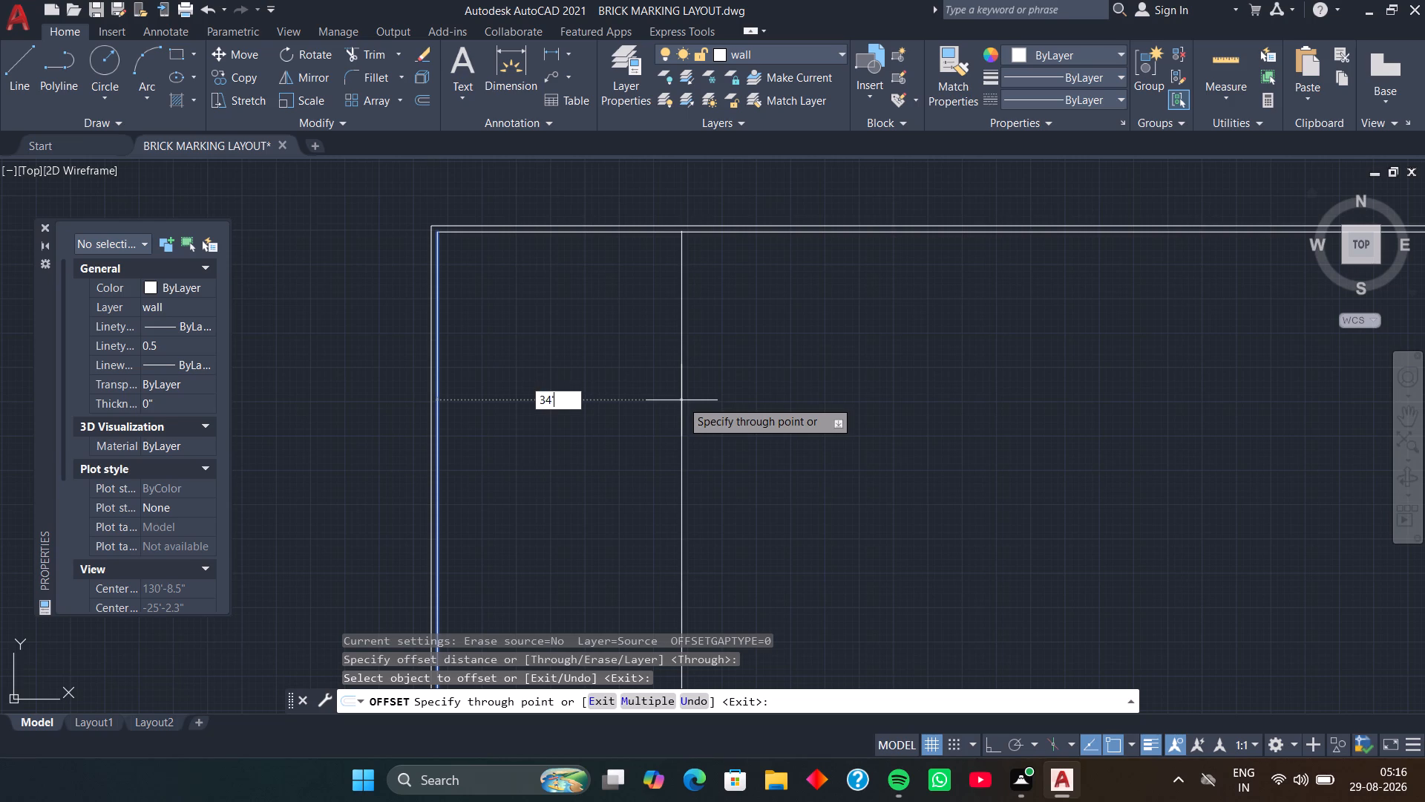
key("9")
key("Return")
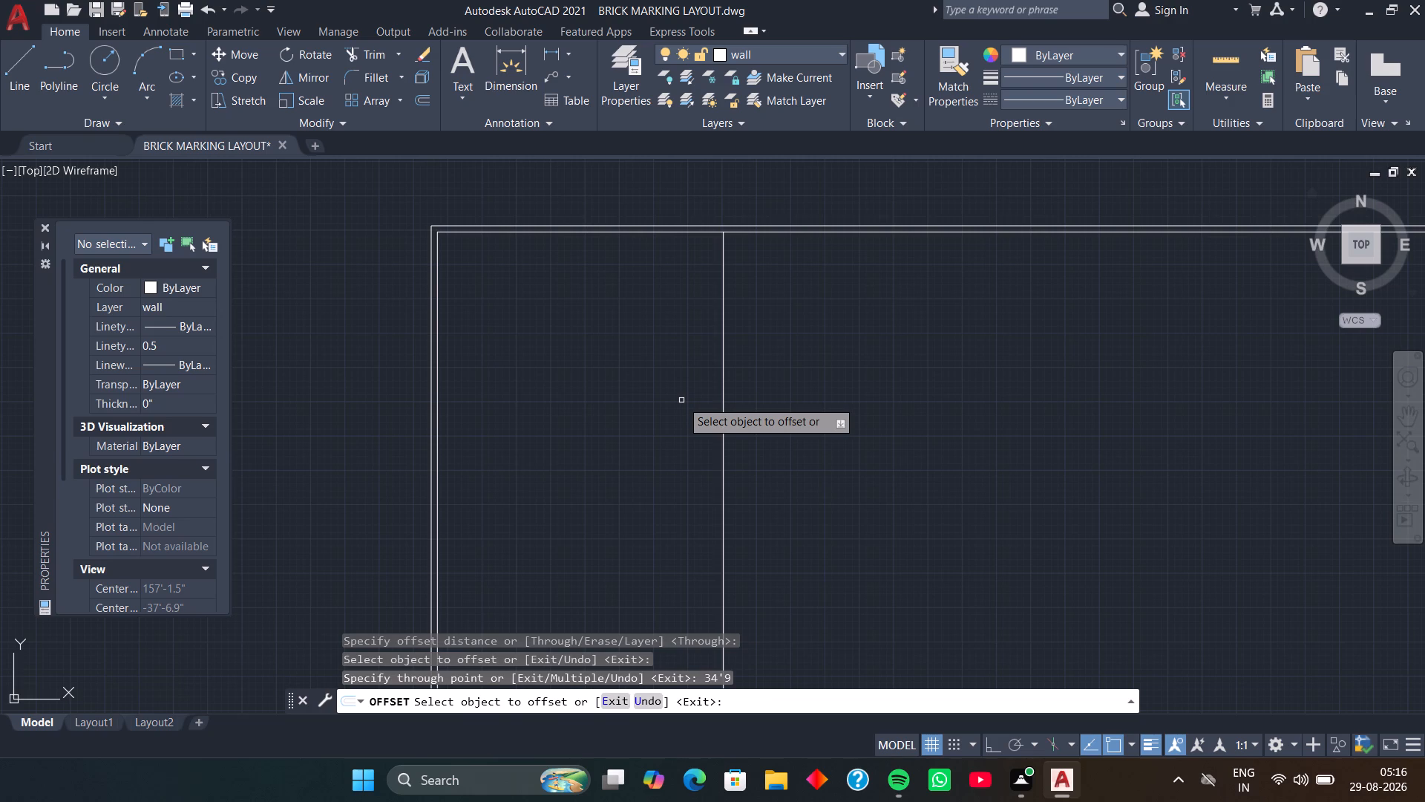
Offset the new vertical line 9" to the right to form the second vertical wall's thickness.
scroll(642, 383, "down", 4)
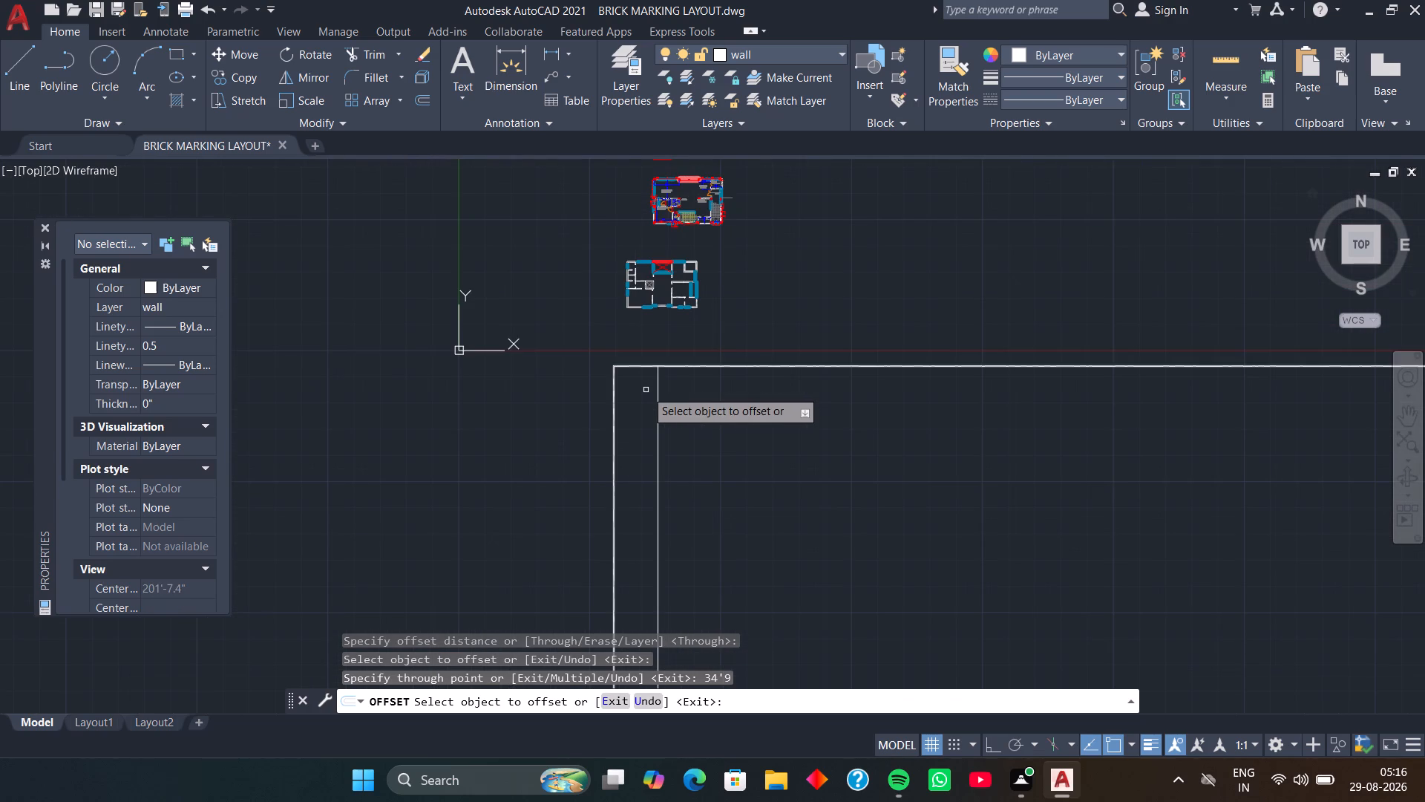
scroll(646, 390, "up", 2)
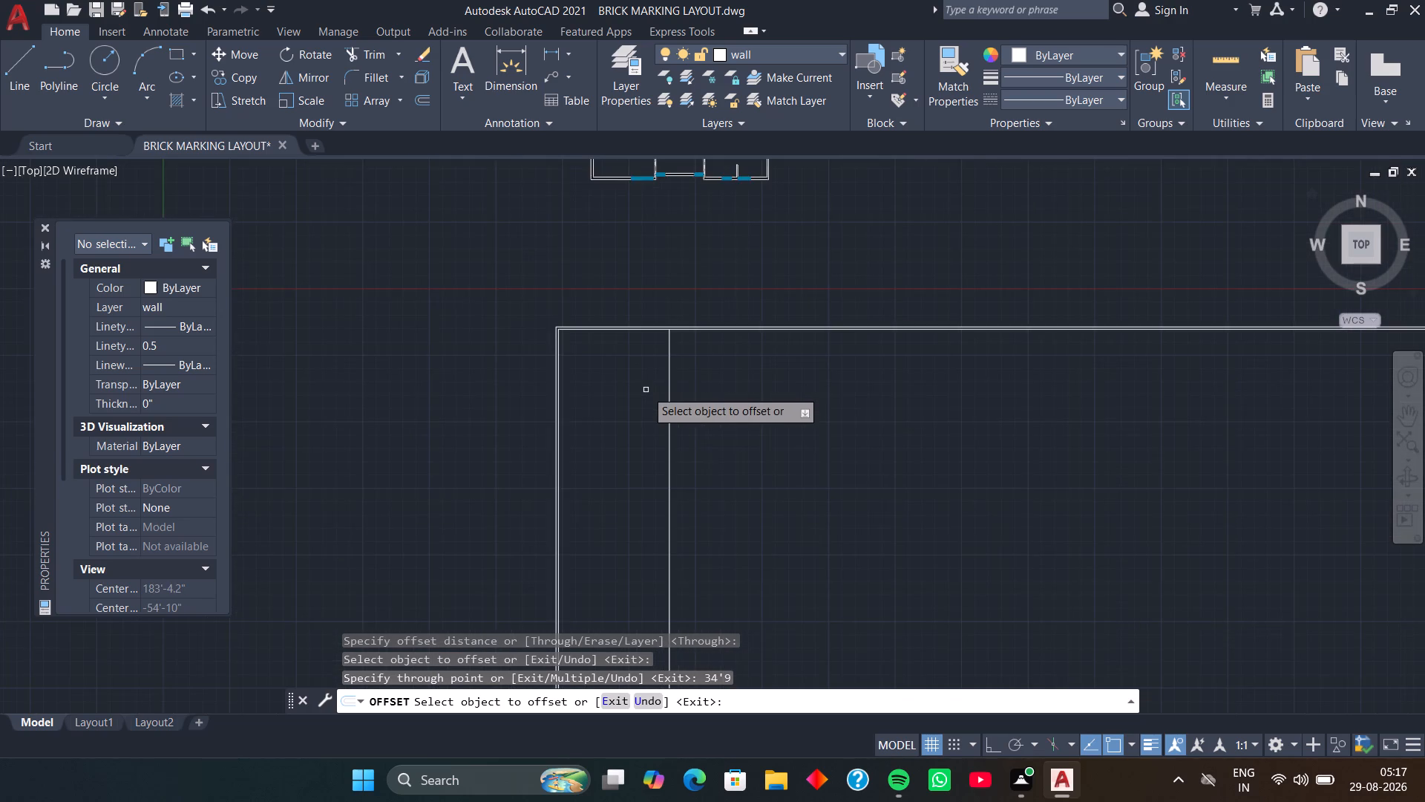
scroll(646, 390, "up", 3)
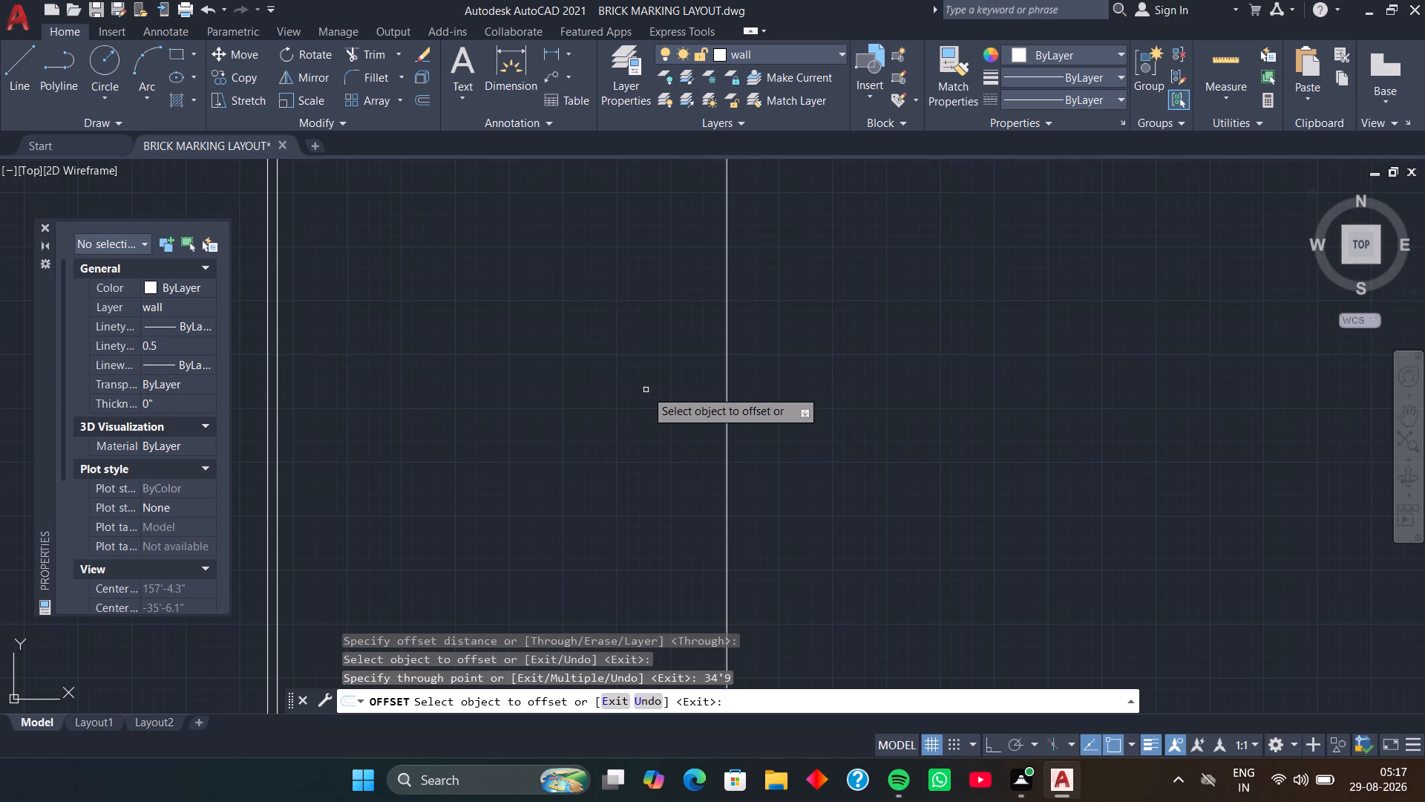
scroll(646, 390, "down", 3)
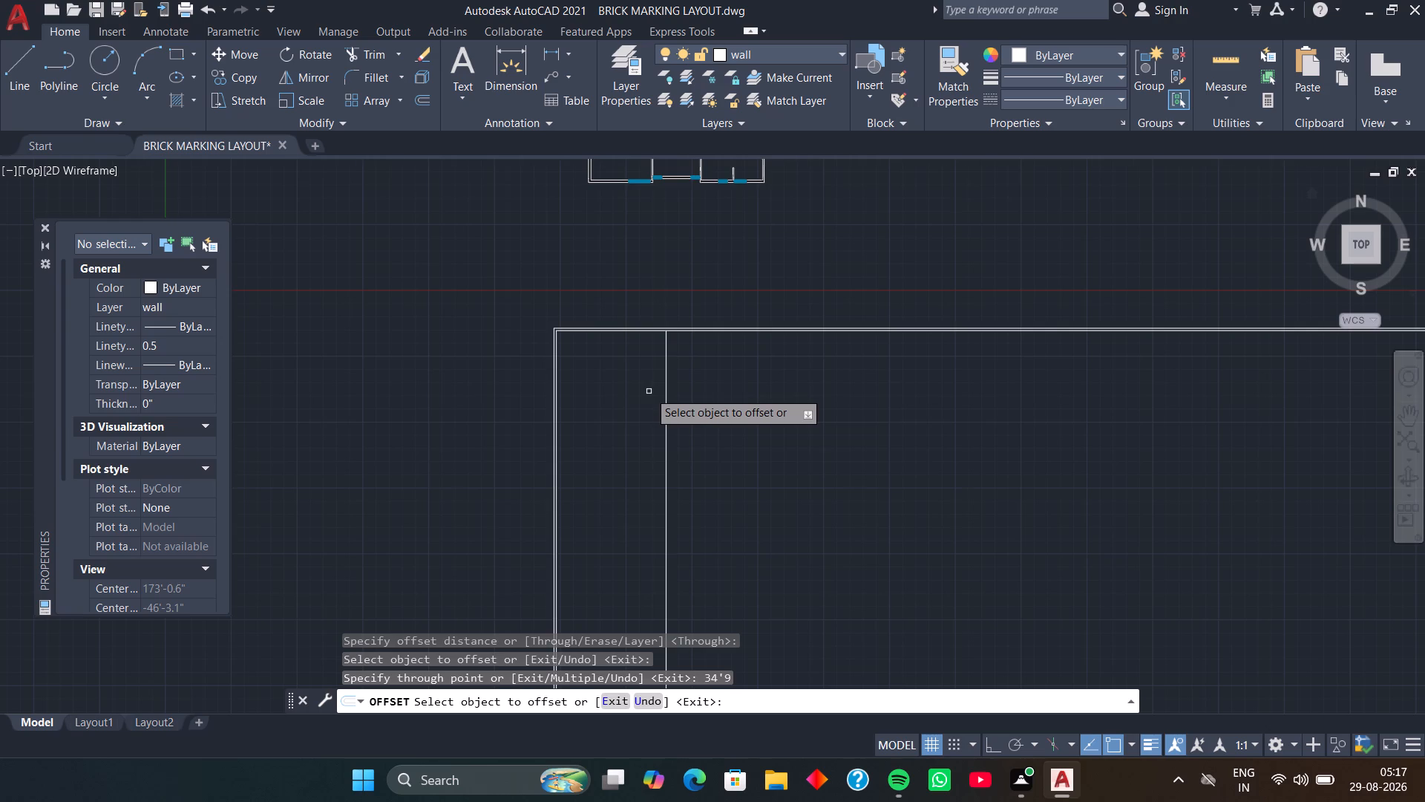
scroll(649, 391, "up", 3)
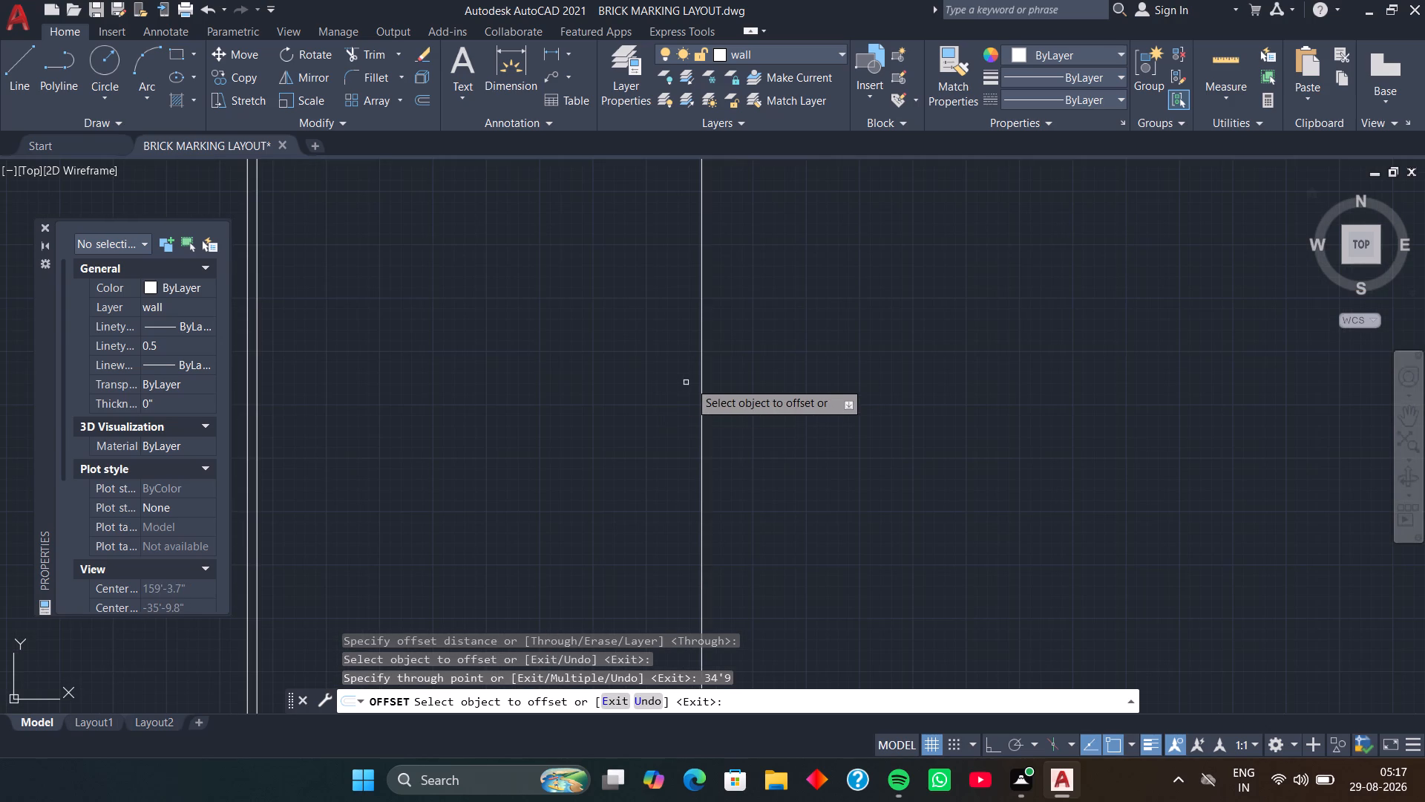
left_click(704, 380)
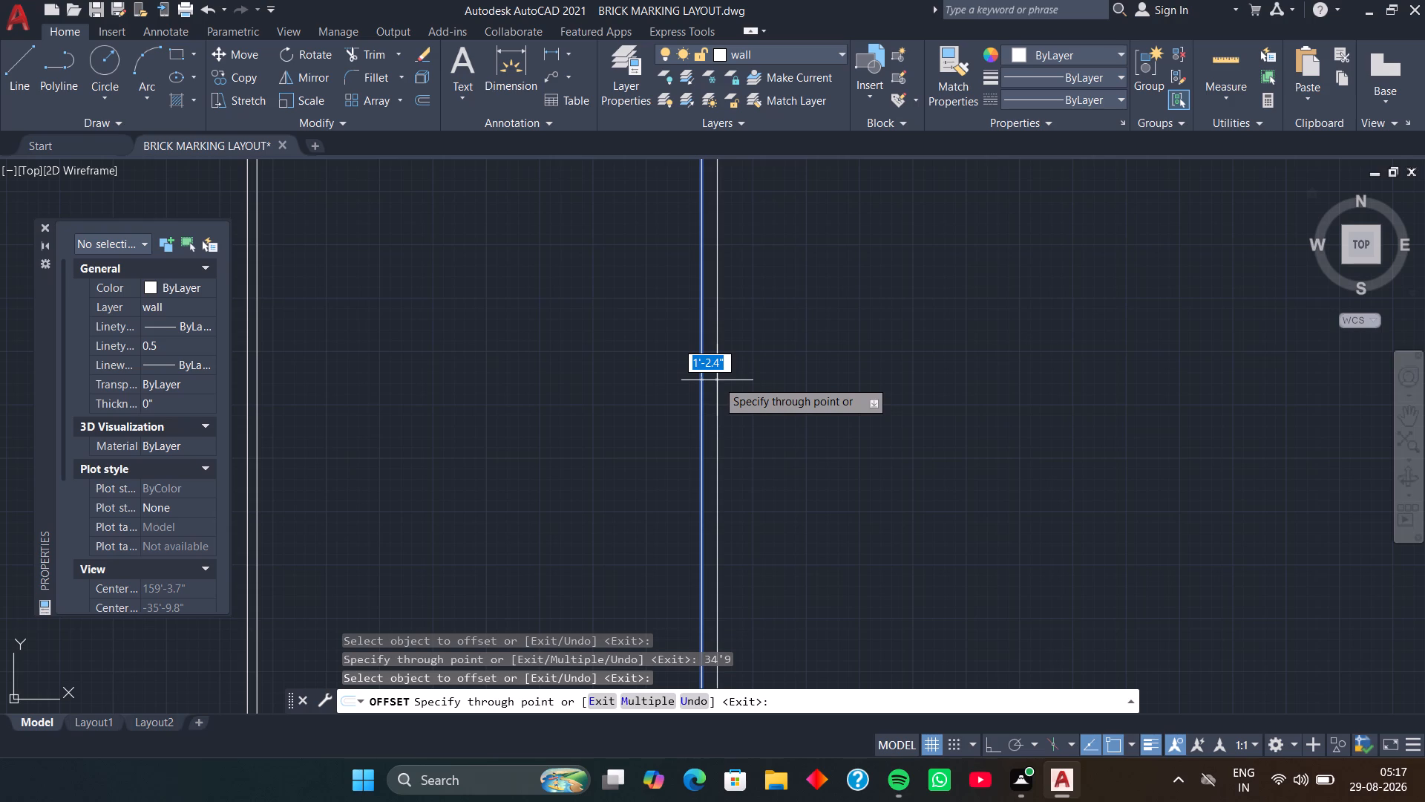
key("9")
key("Return")
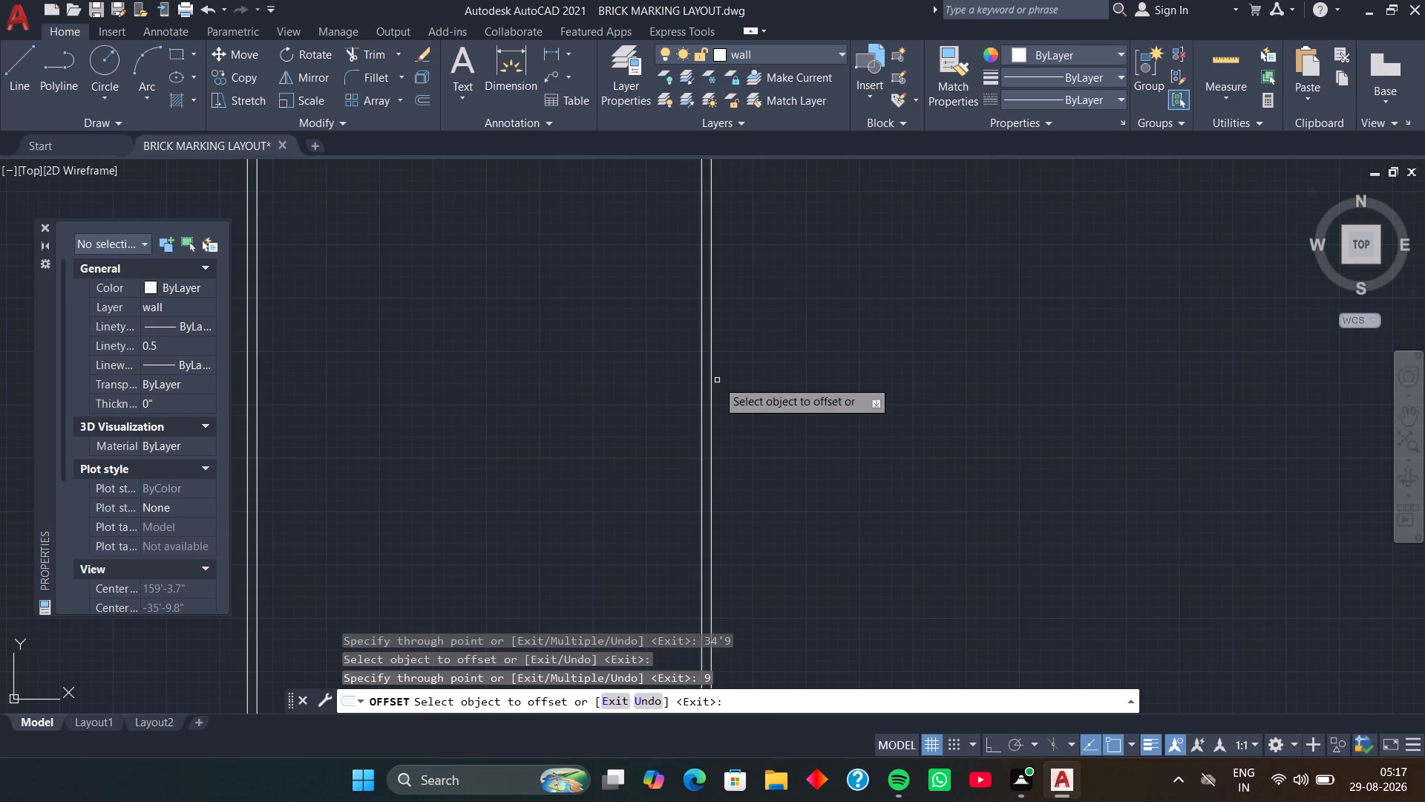
scroll(702, 330, "down", 1)
middle_click_drag(678, 267, 677, 389)
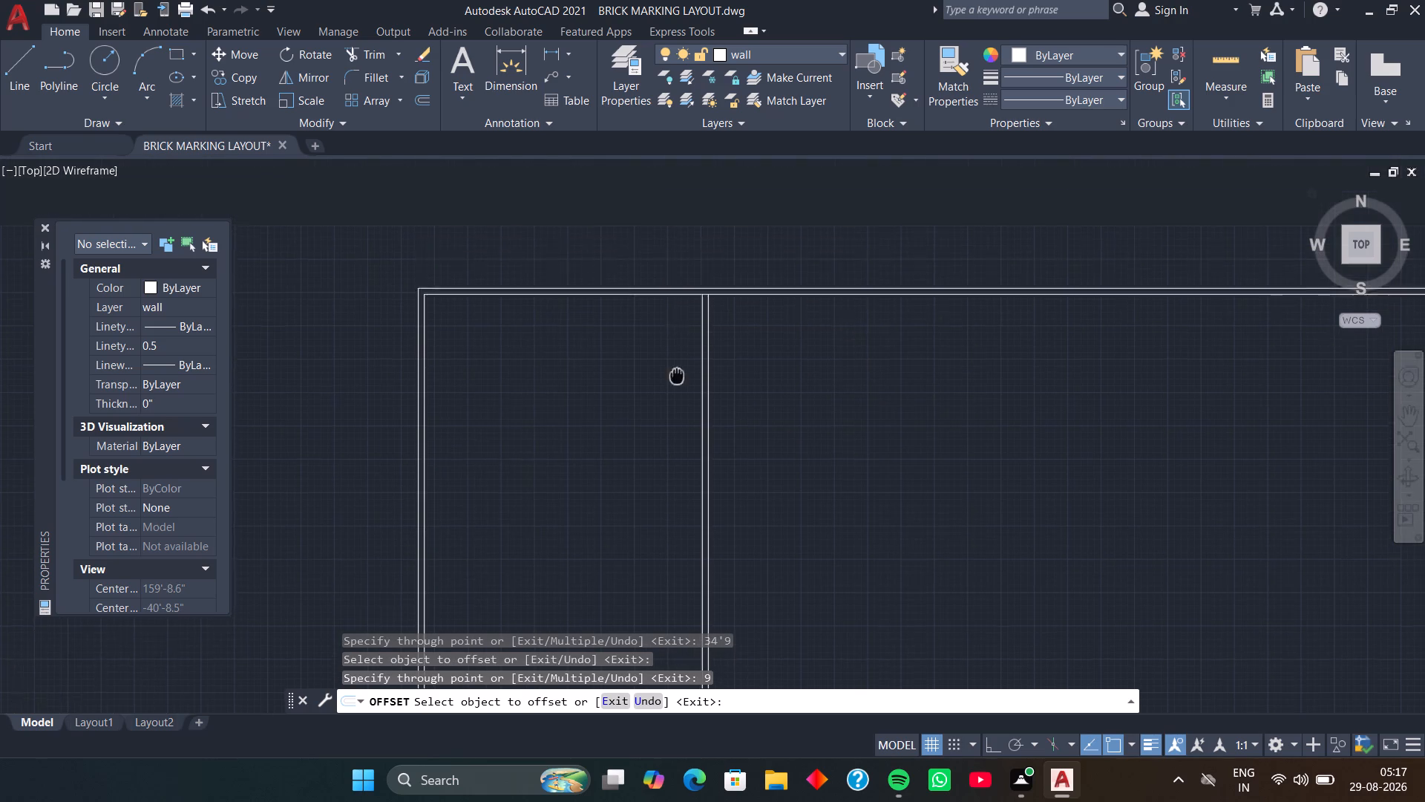
middle_click_drag(677, 389, 676, 402)
key("space")
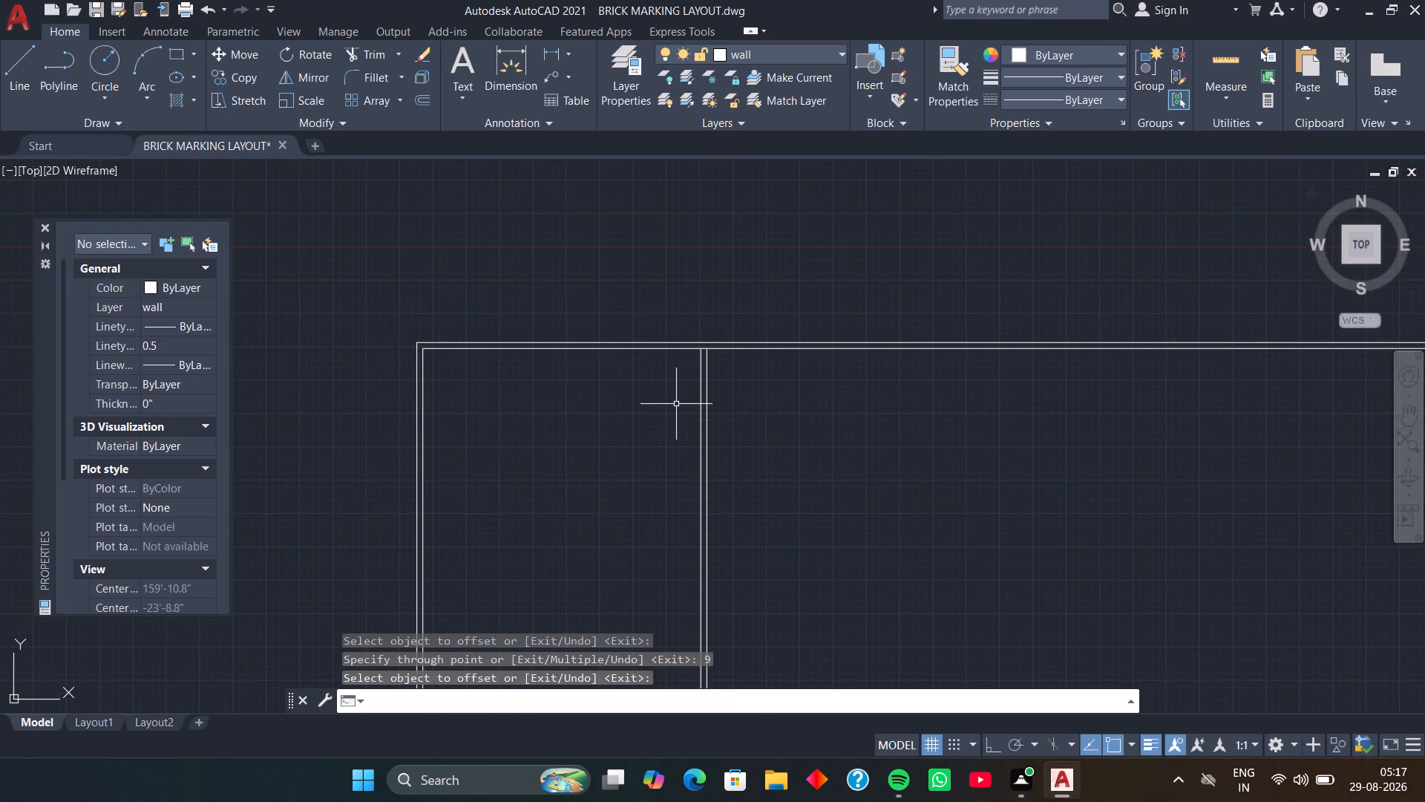
Trim the top wall's inner line between the two new vertical lines to open the T-junction.
key("t")
type("r")
key("space")
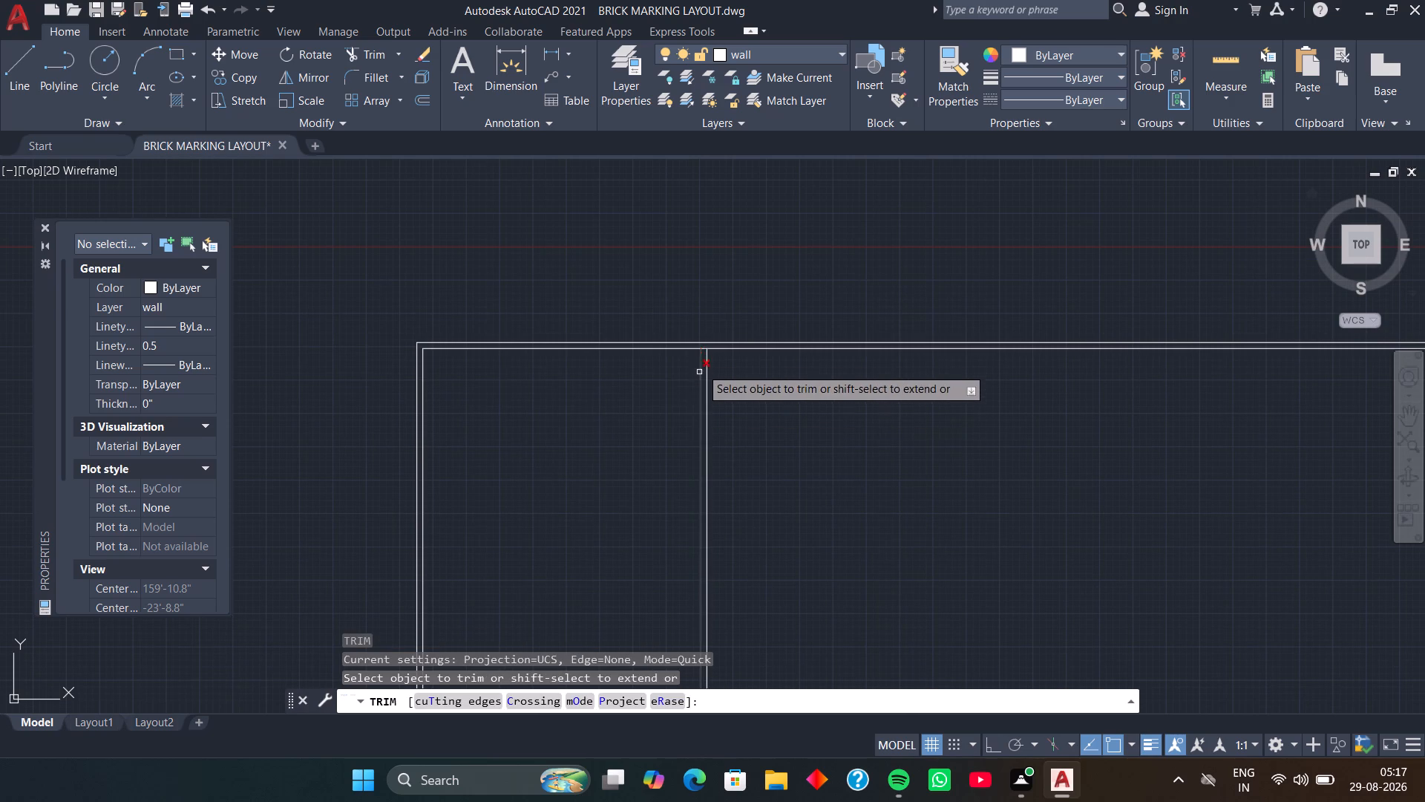
scroll(702, 354, "up", 3)
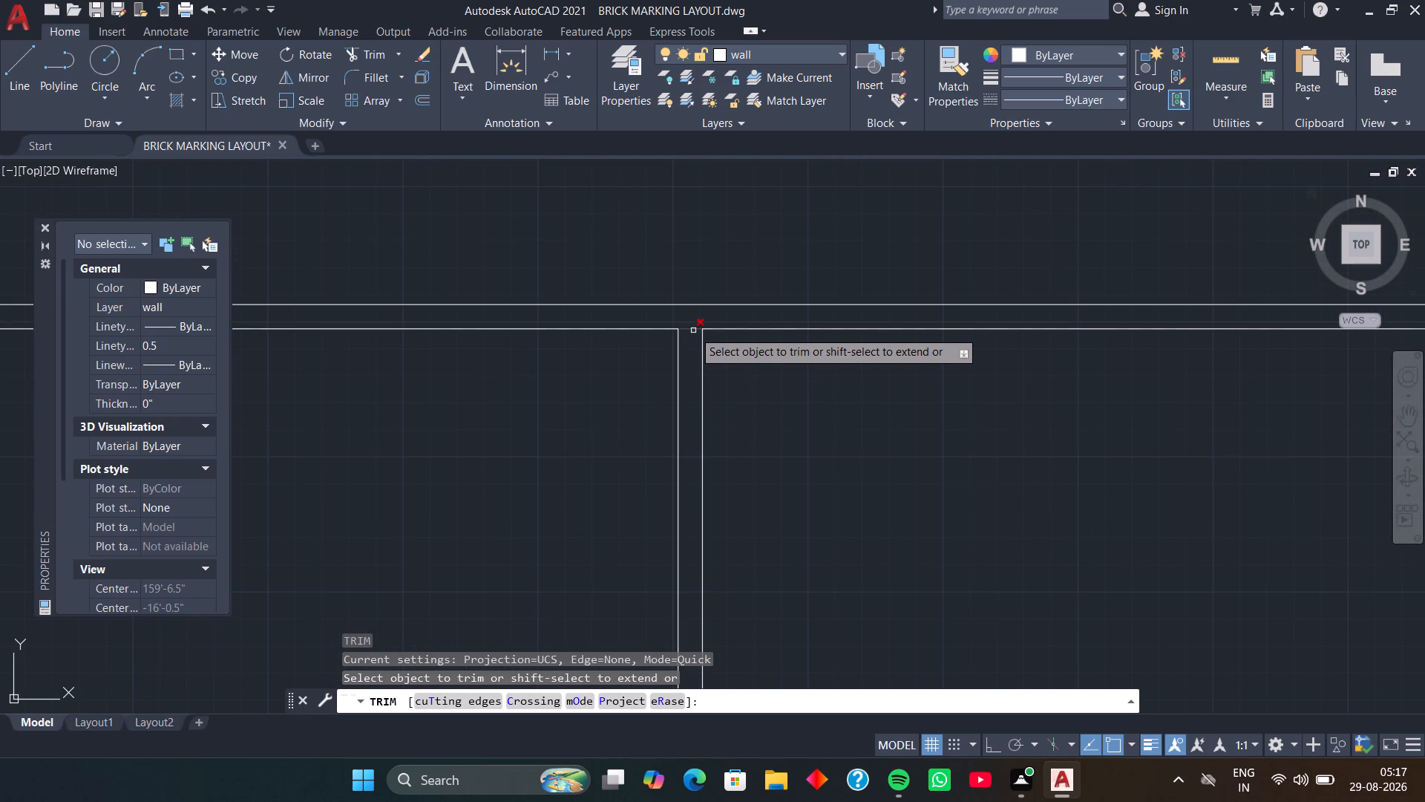
left_click(693, 330)
scroll(690, 339, "down", 4)
middle_click_drag(668, 371, 699, 355)
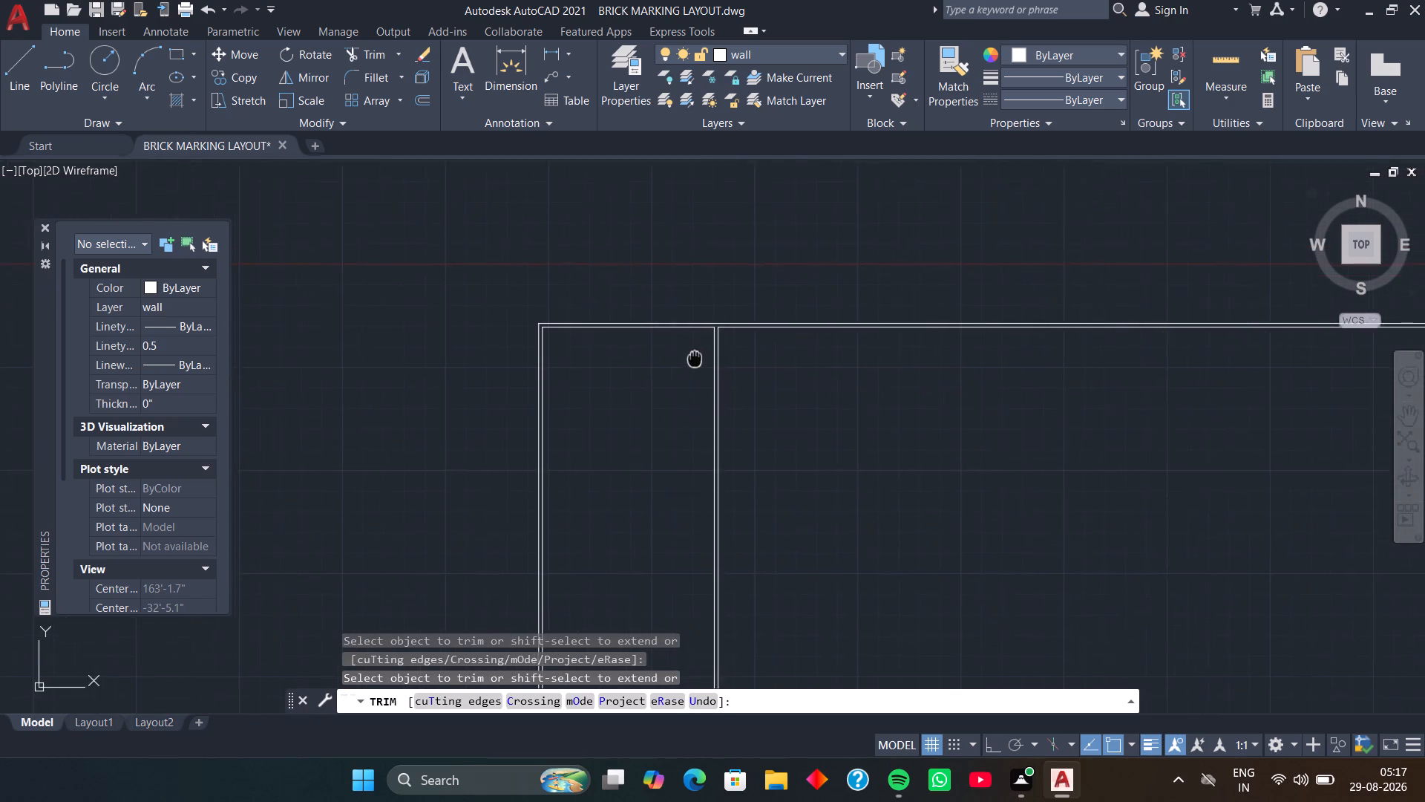
middle_click_drag(699, 355, 758, 316)
middle_click_drag(724, 384, 758, 377)
key("space")
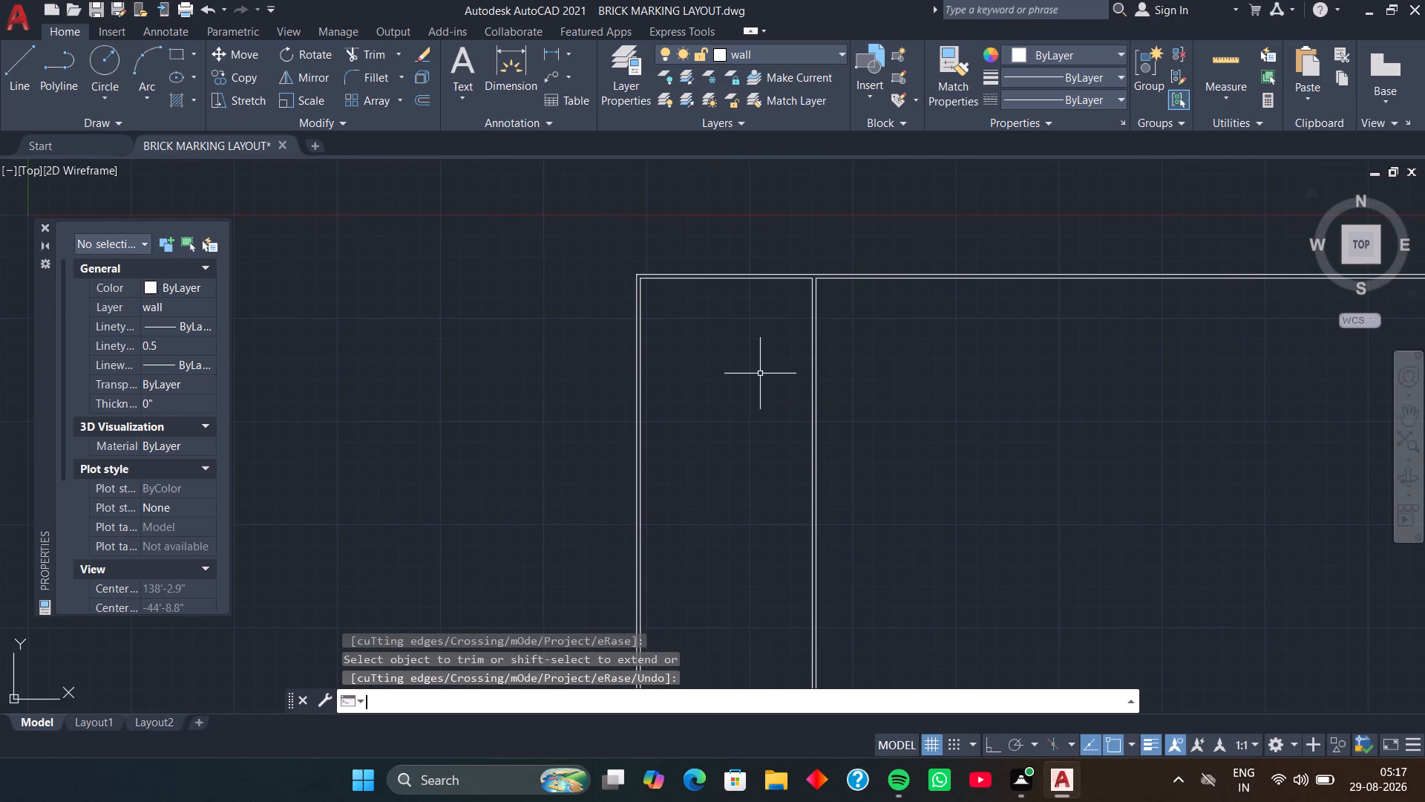
Offset the top wall's inner line between the two vertical walls 14'9" downward.
key("o")
key("space")
key("space")
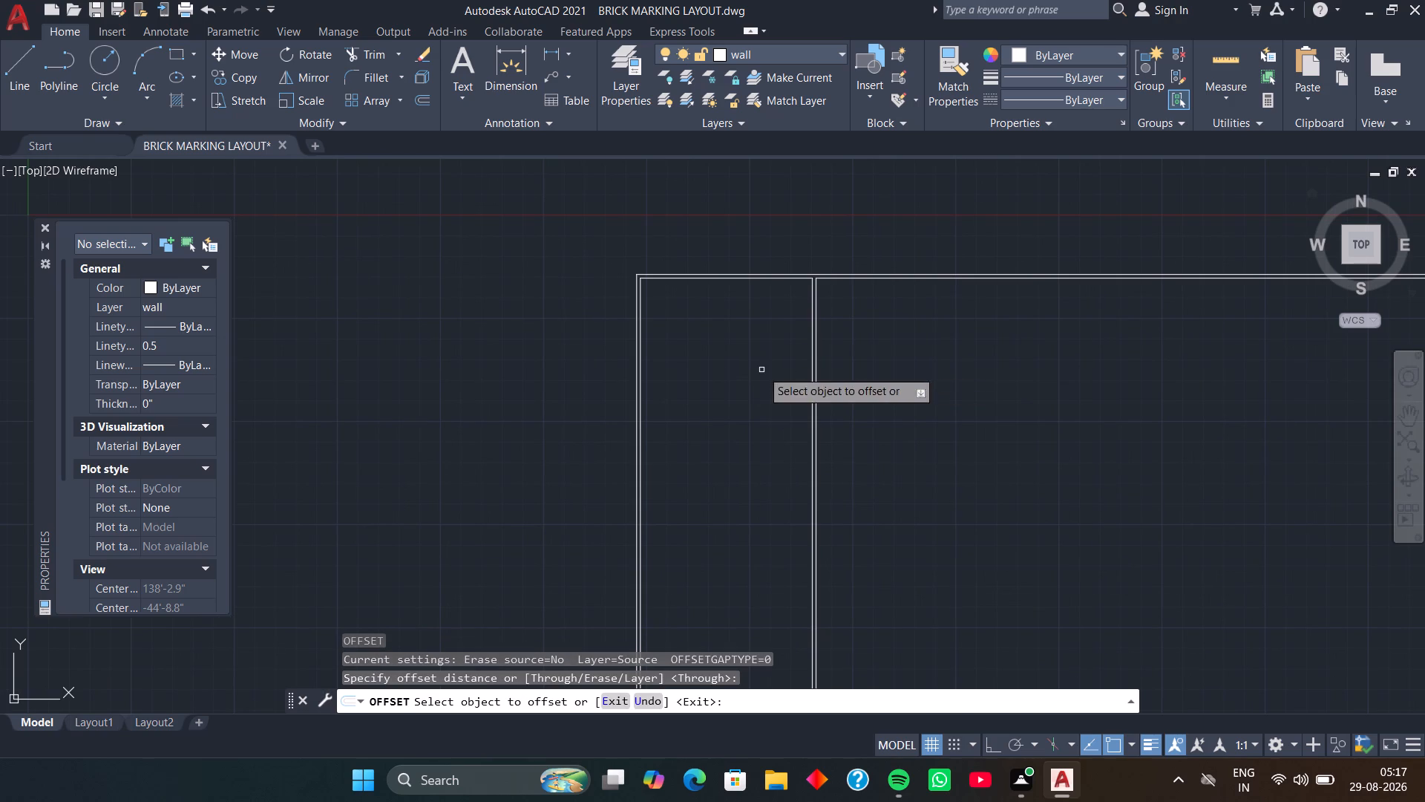
scroll(747, 289, "up", 3)
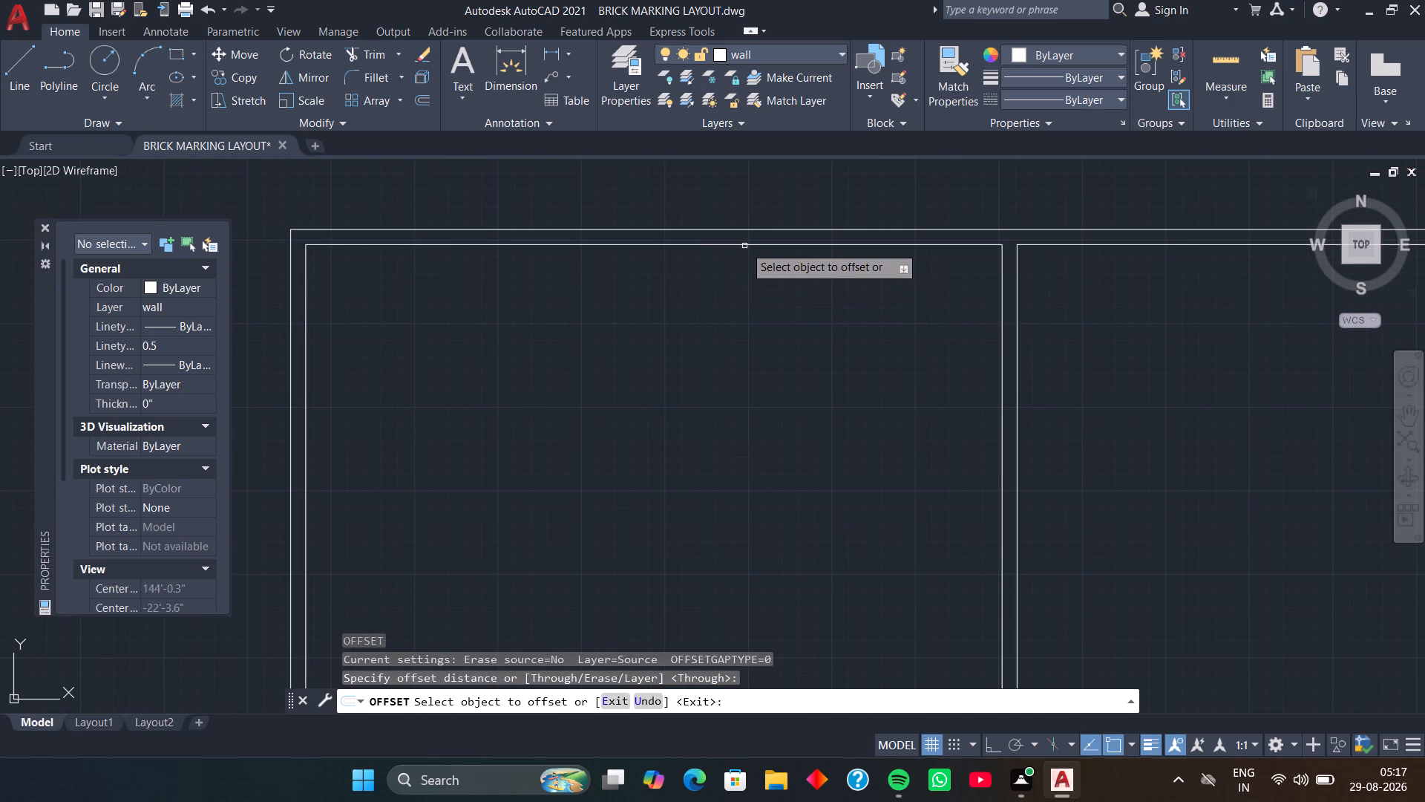
left_click(744, 245)
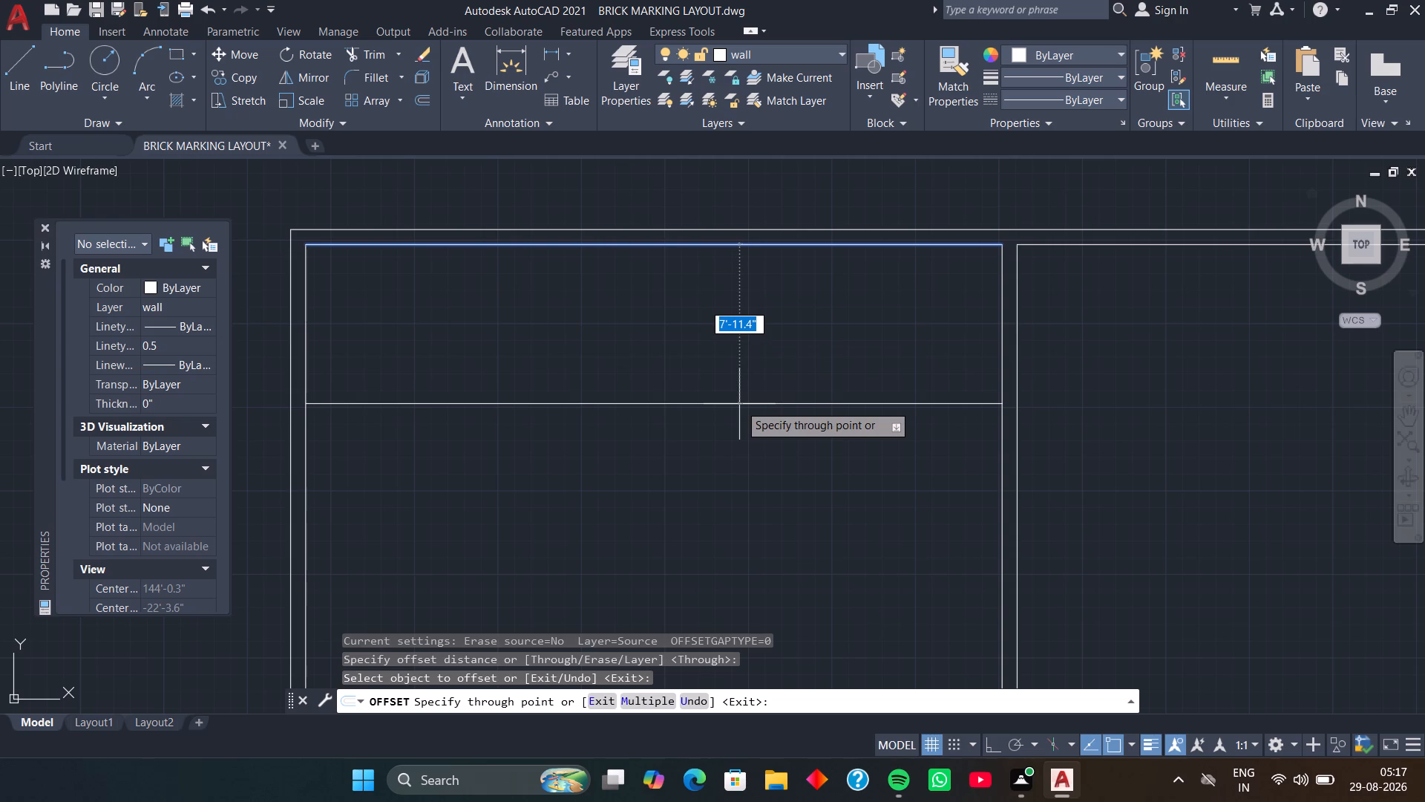
type("14")
key("apostrophe")
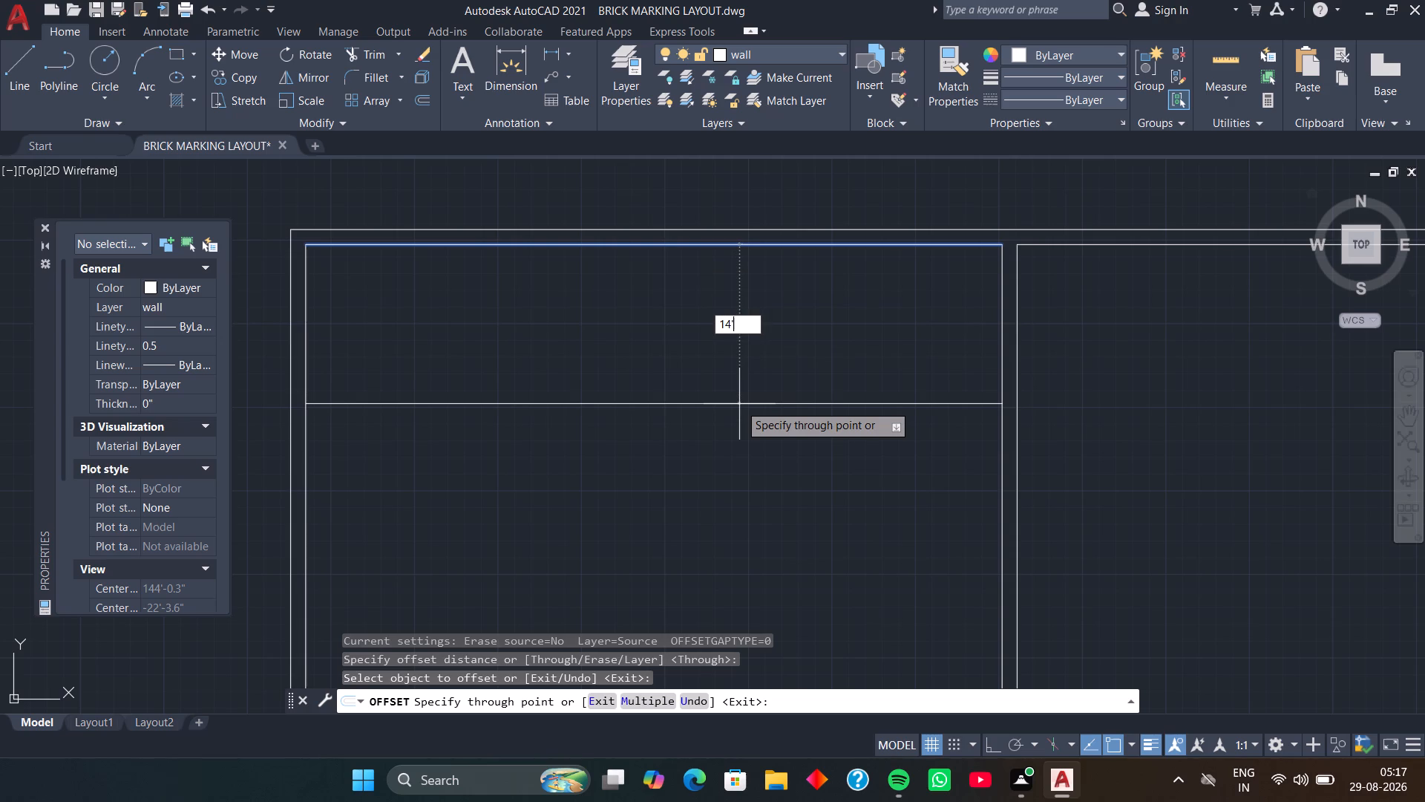
key("9")
key("Return")
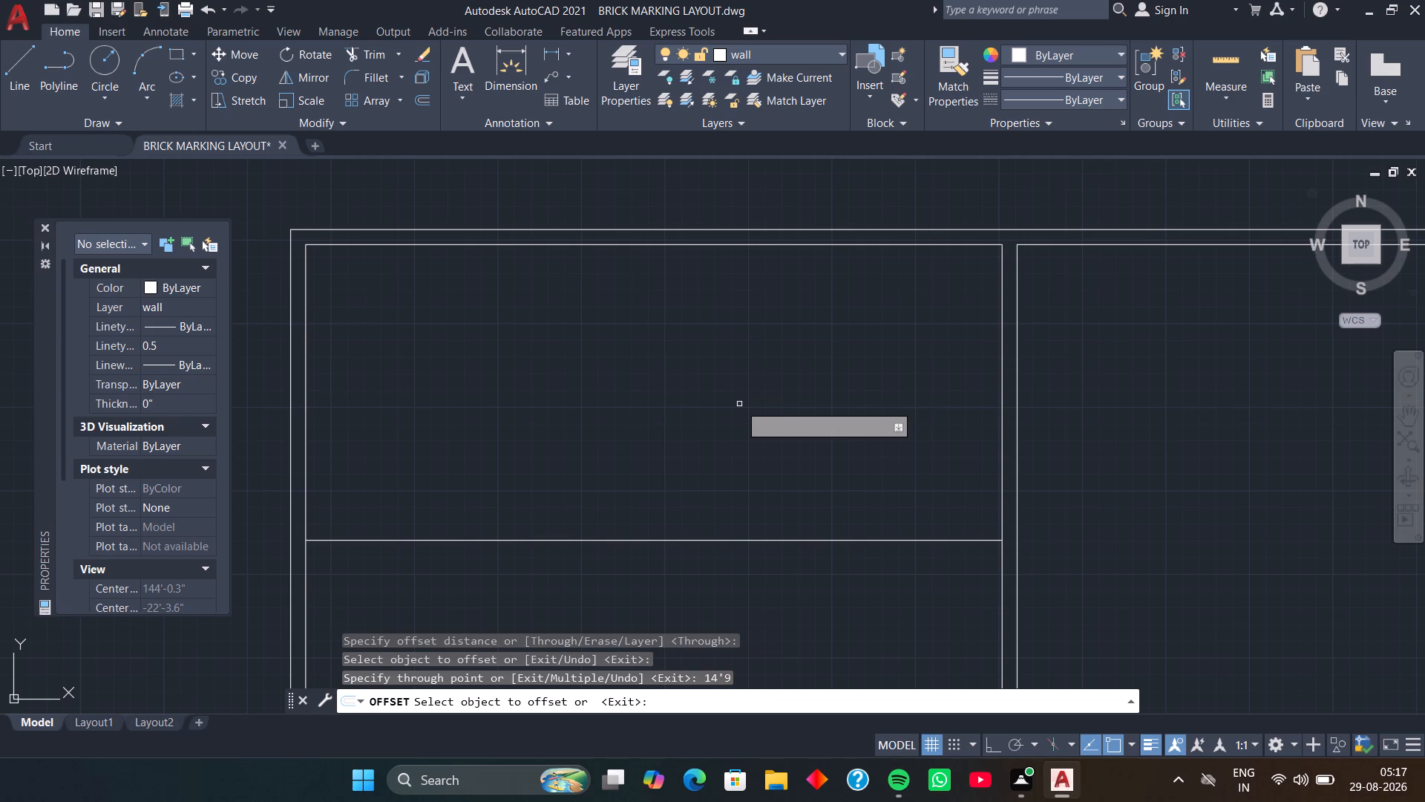
Offset the new horizontal line 9" downward to form the cross wall's thickness.
left_click(706, 540)
key("9")
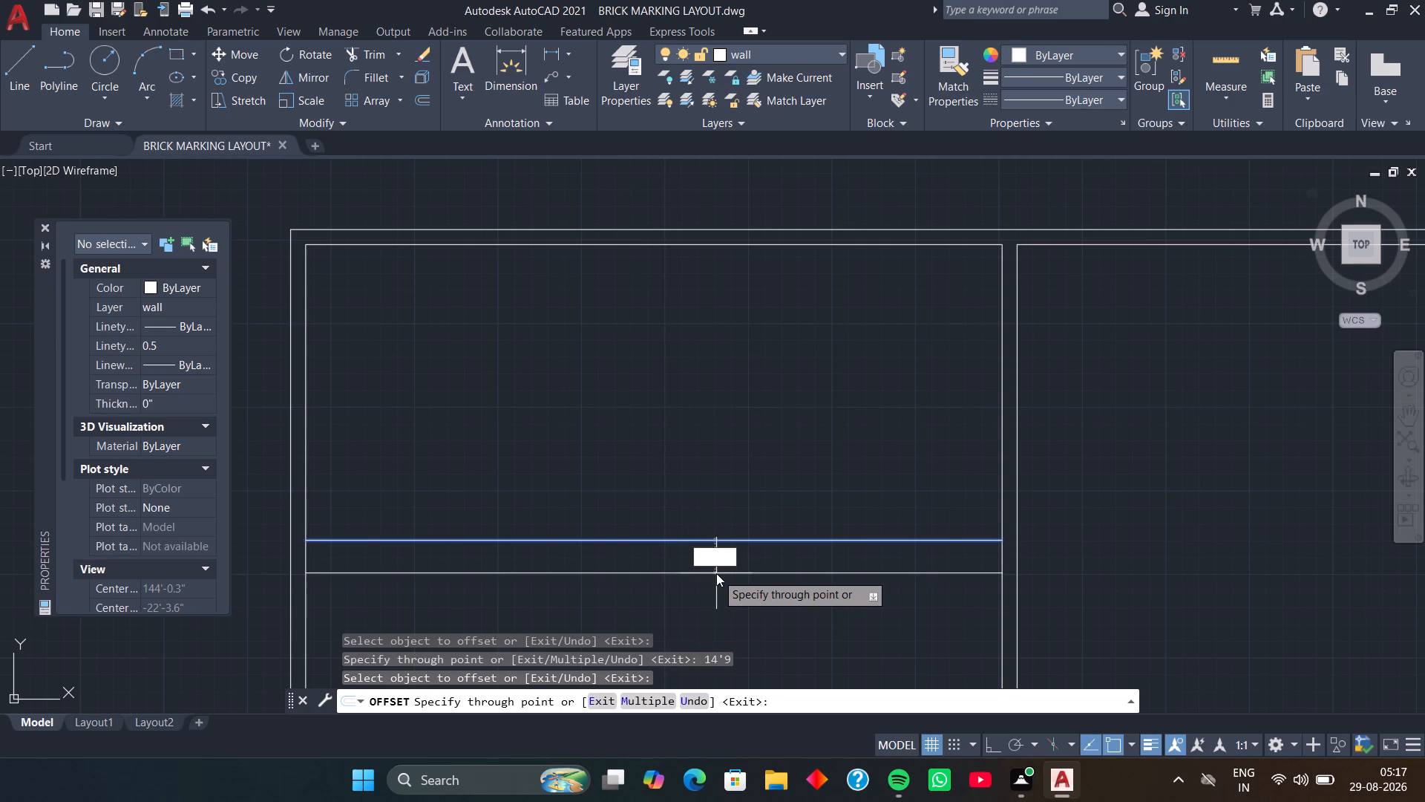
key("Return")
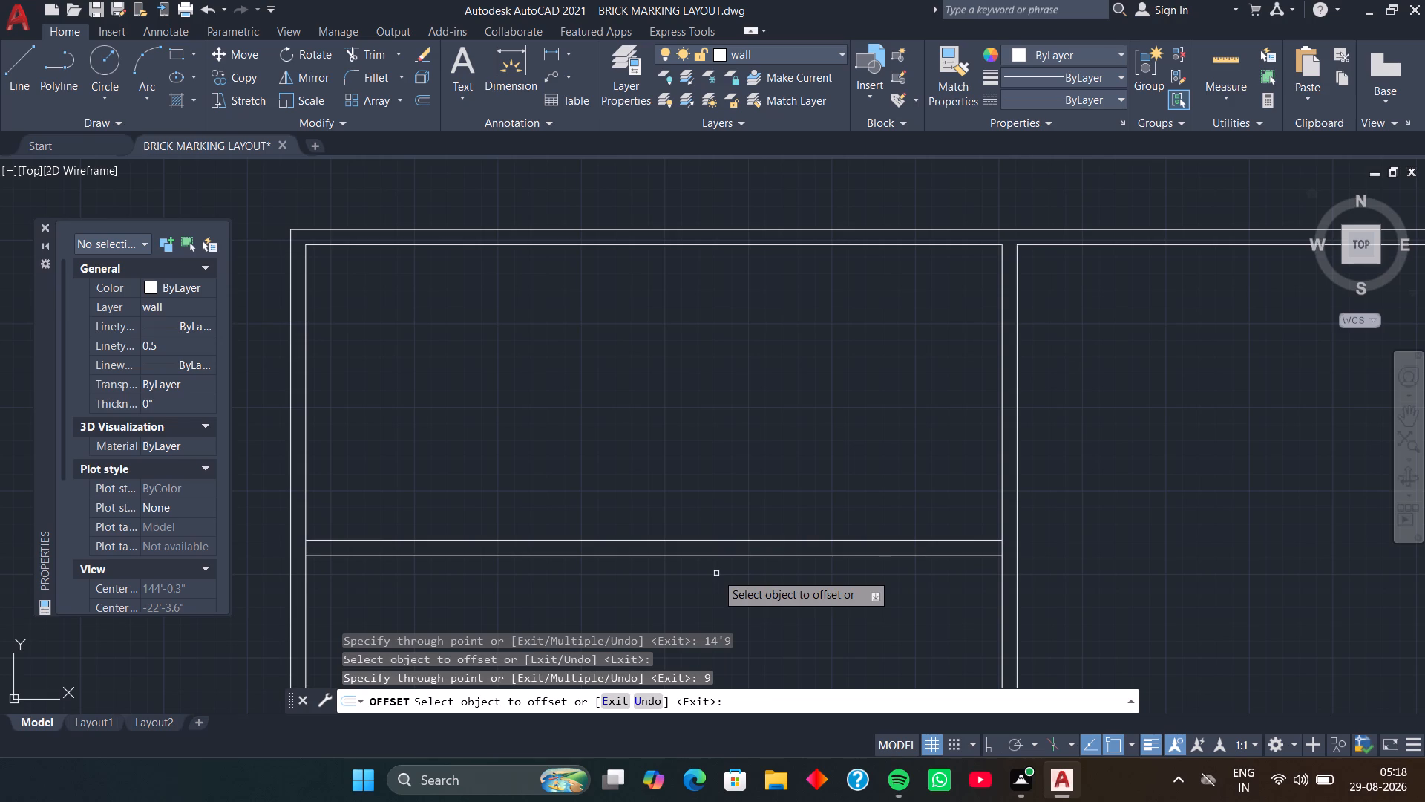
middle_click_drag(718, 576, 777, 404)
middle_click_drag(760, 454, 786, 448)
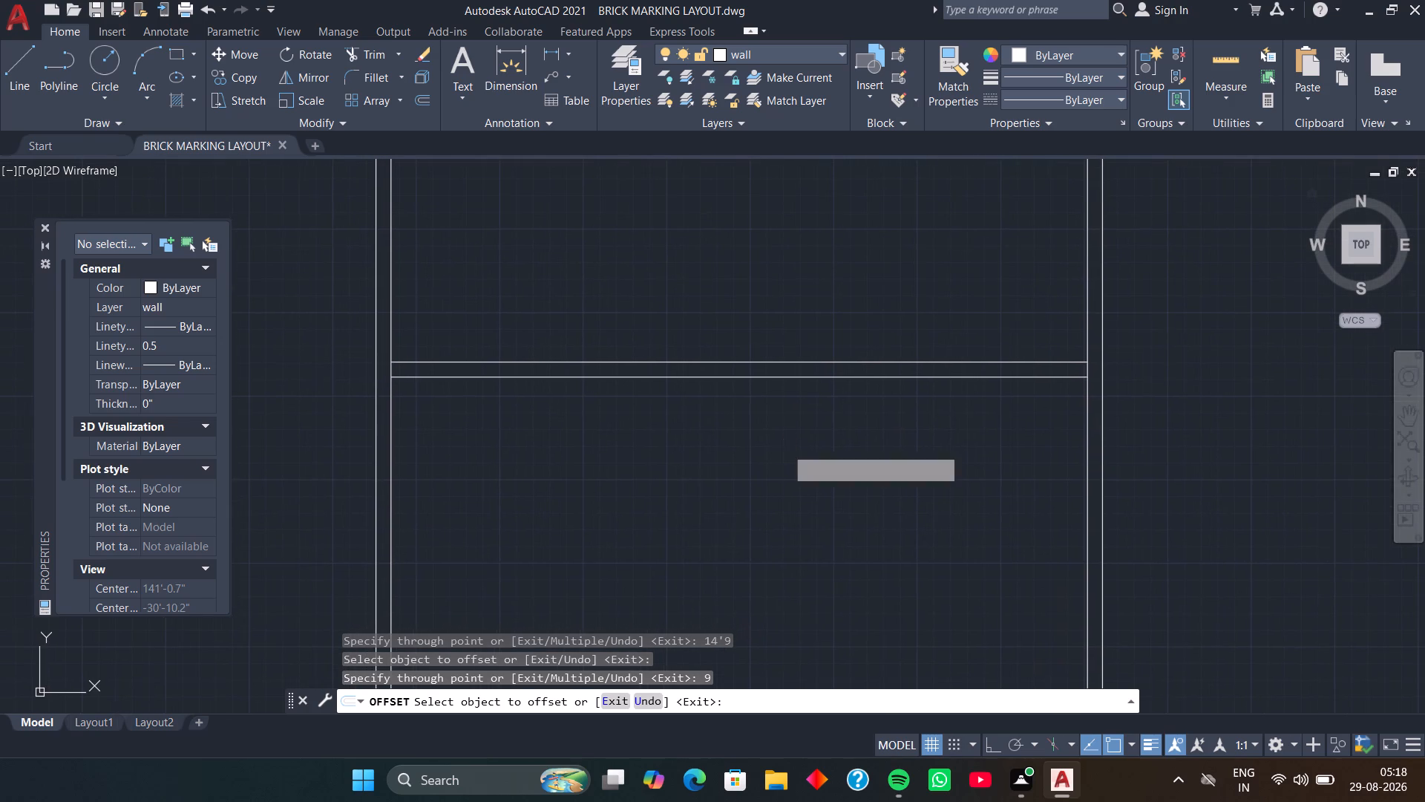
key("space")
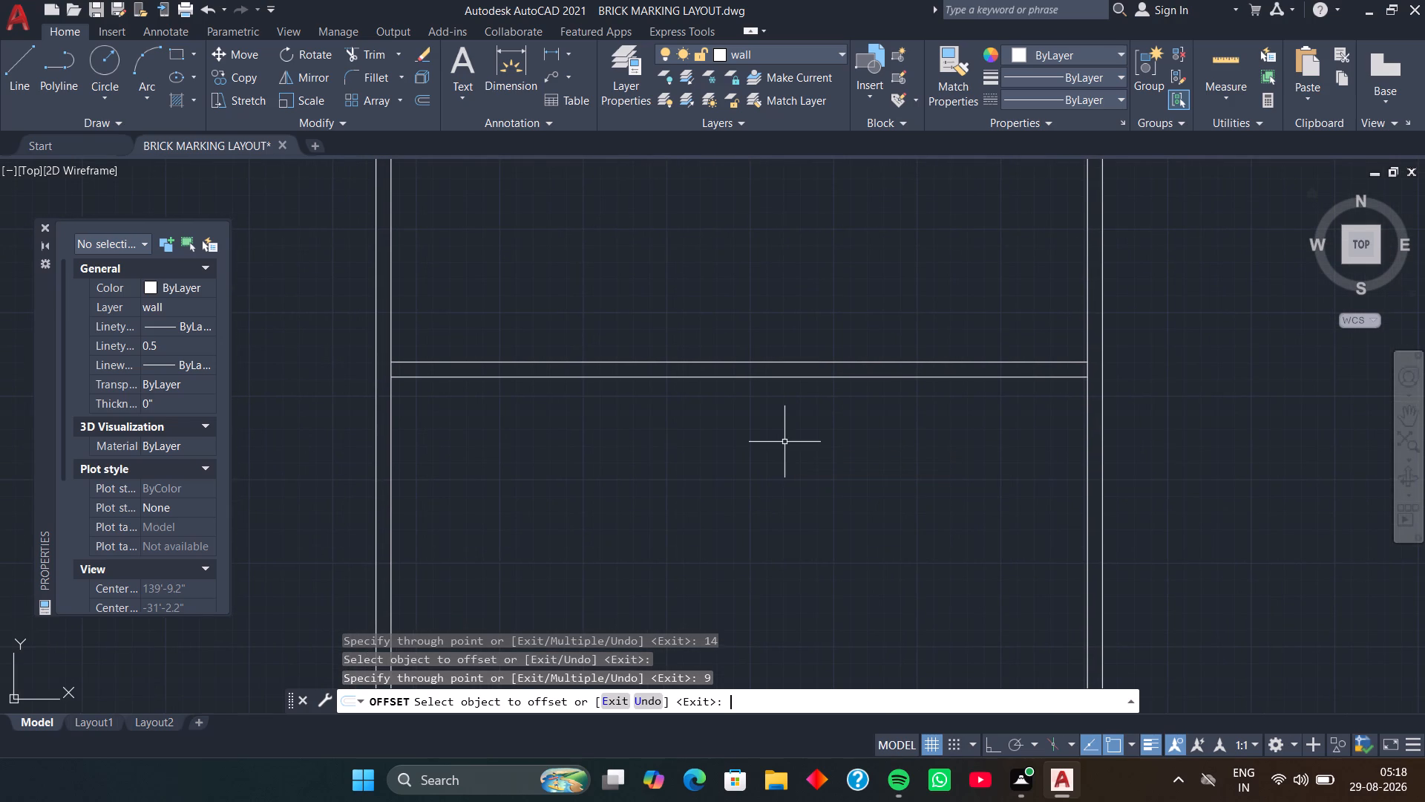
Trim the vertical walls' inner lines between the cross wall's two lines at both ends to open the T-junctions.
type("tr")
key("space")
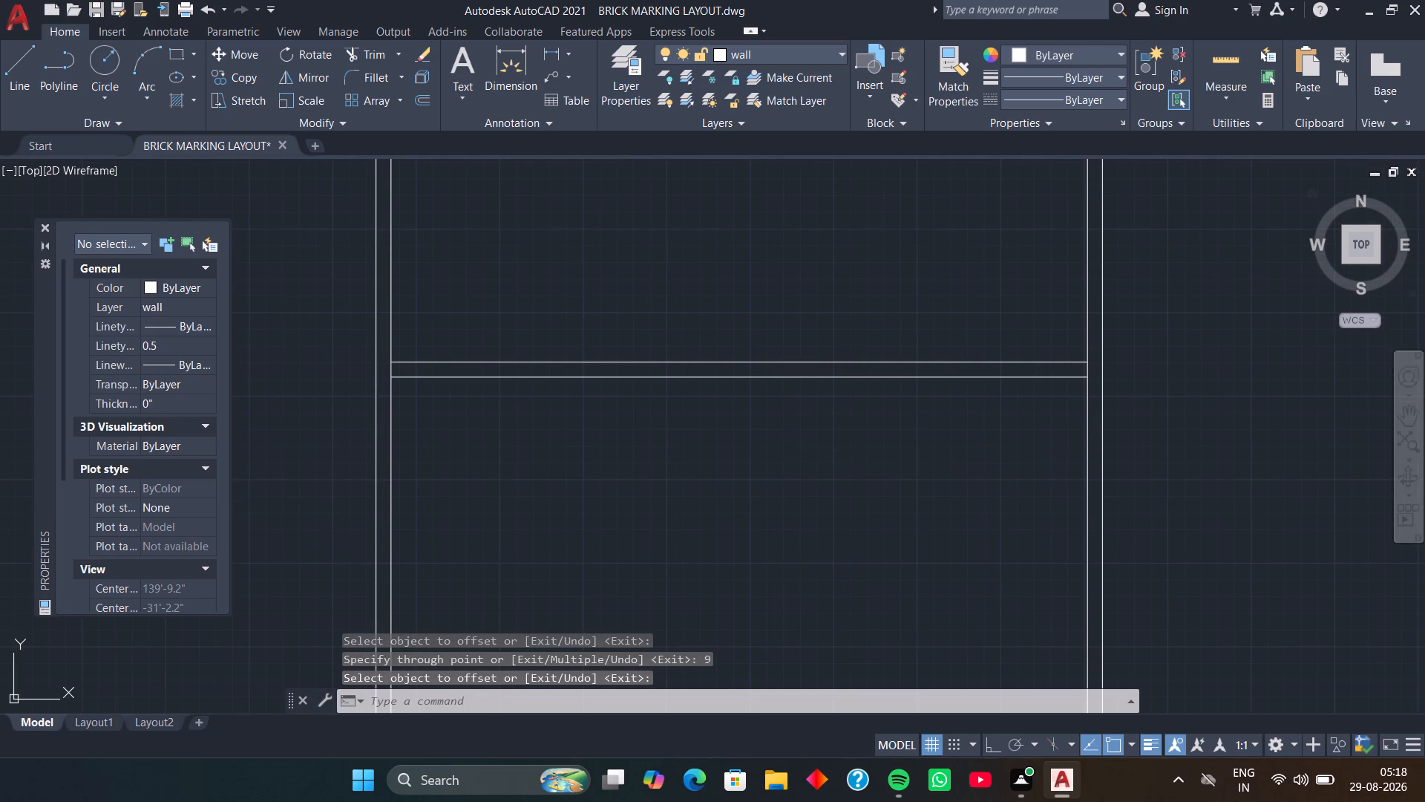
scroll(1097, 384, "up", 2)
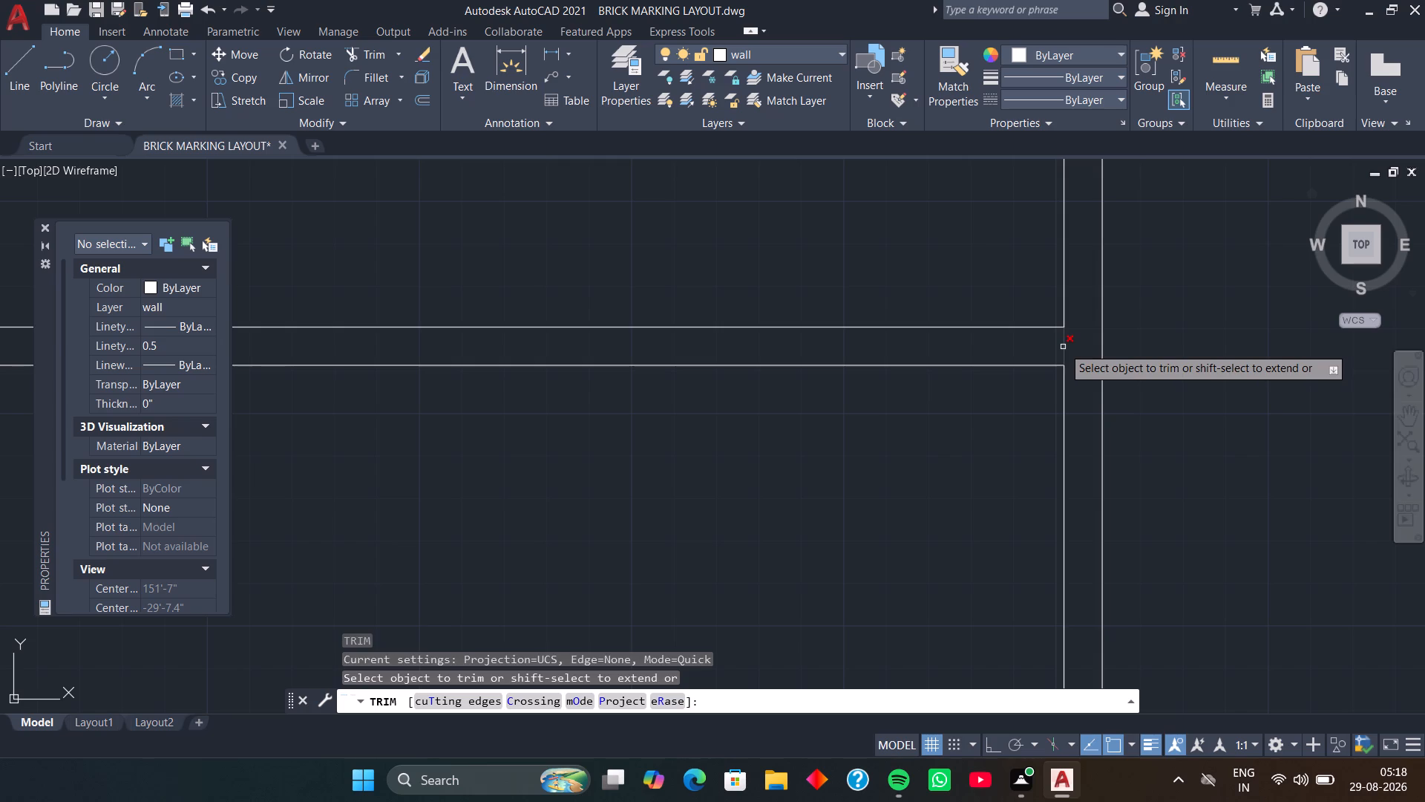
left_click(1063, 347)
scroll(837, 448, "down", 3)
middle_click_drag(752, 460, 1081, 421)
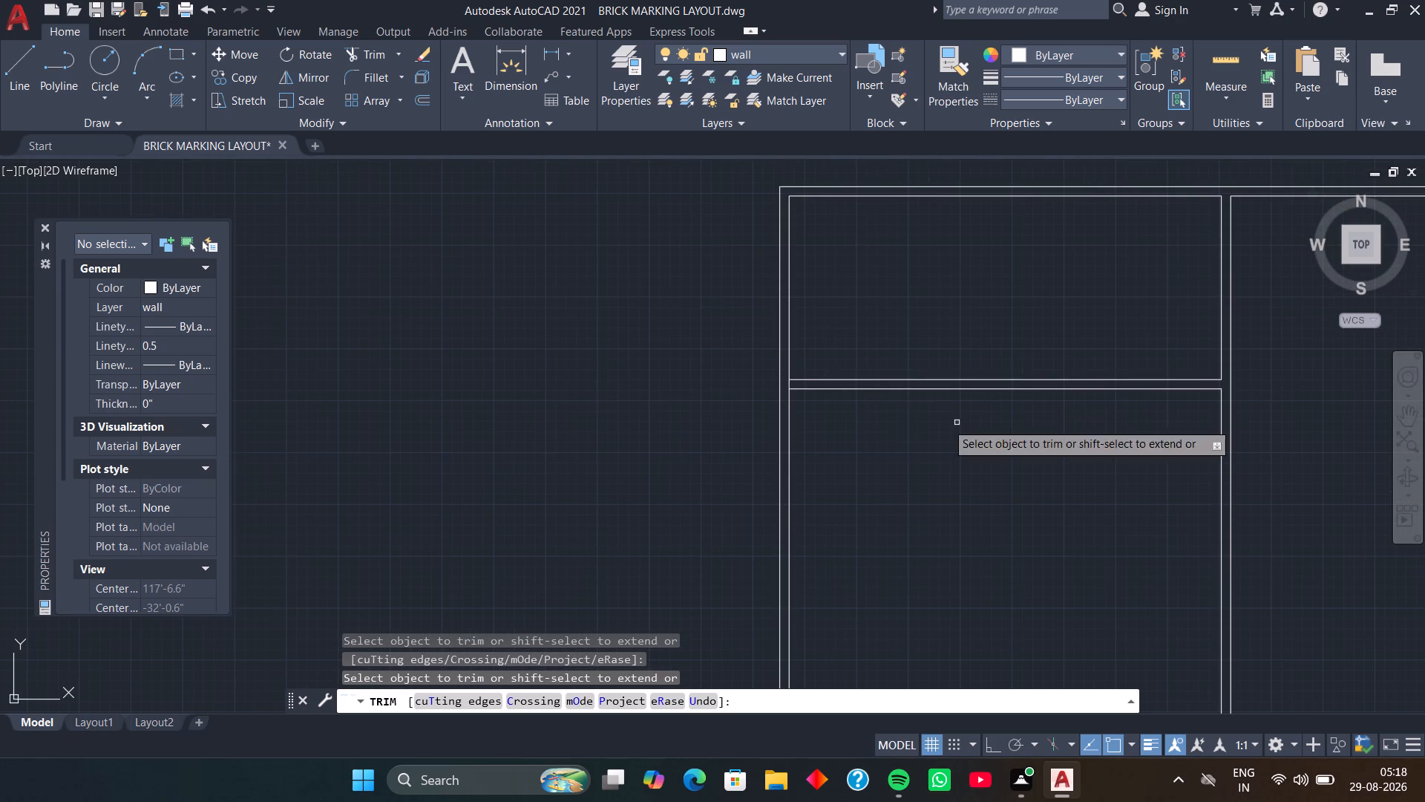
scroll(798, 387, "up", 3)
left_click(748, 378)
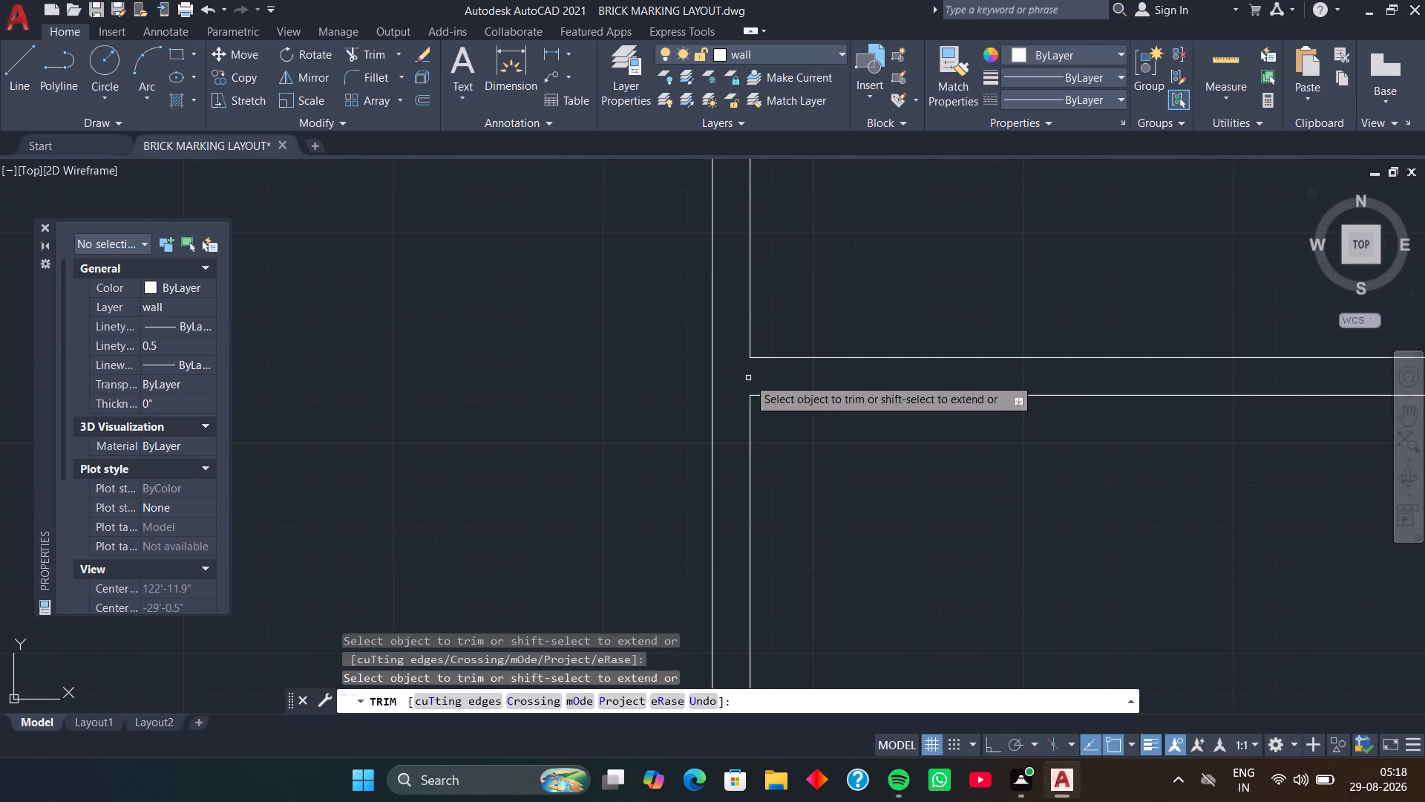
scroll(859, 463, "down", 2)
key("space")
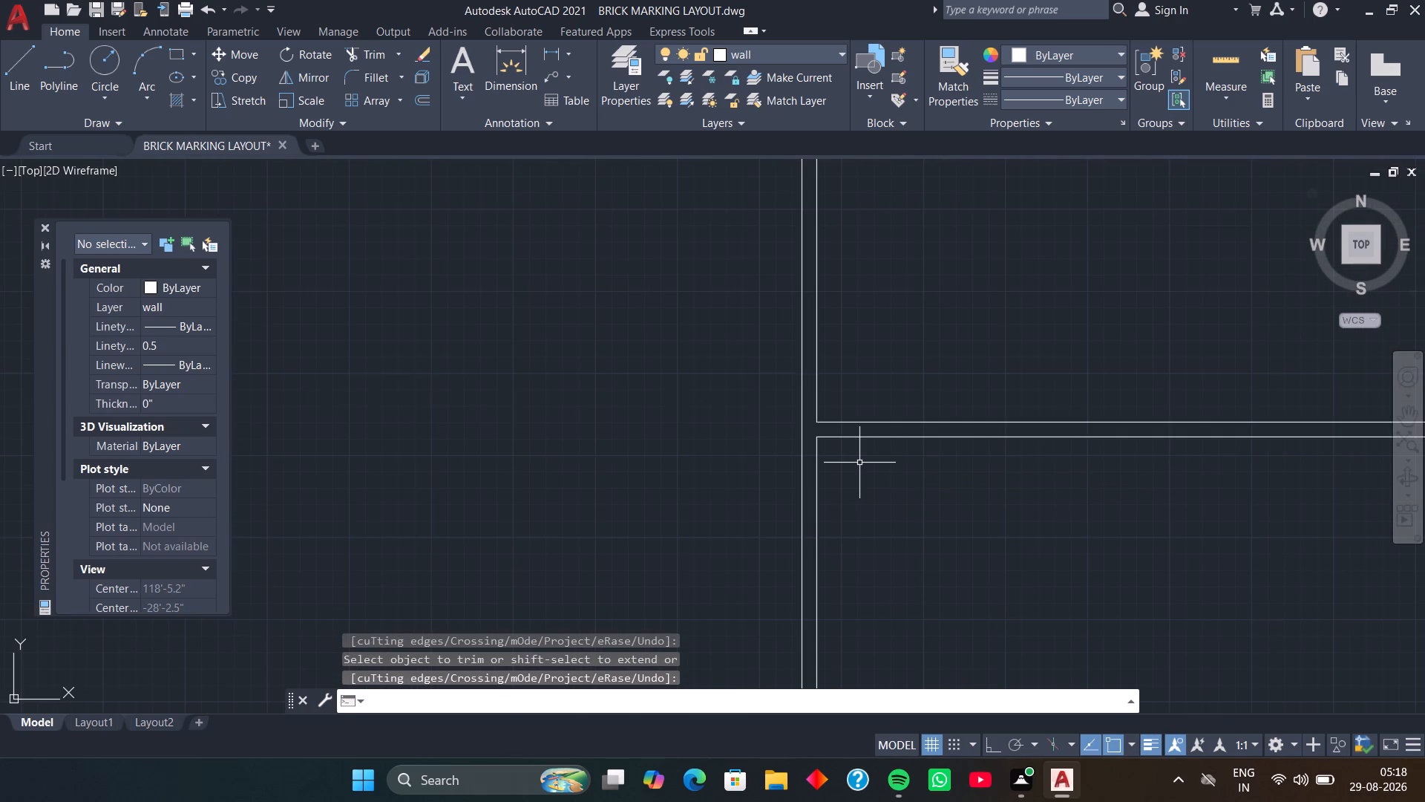
Start a through-point offset of the first vertical wall's inner line below the cross wall, towards the room's interior.
type("o")
key("space")
key("space")
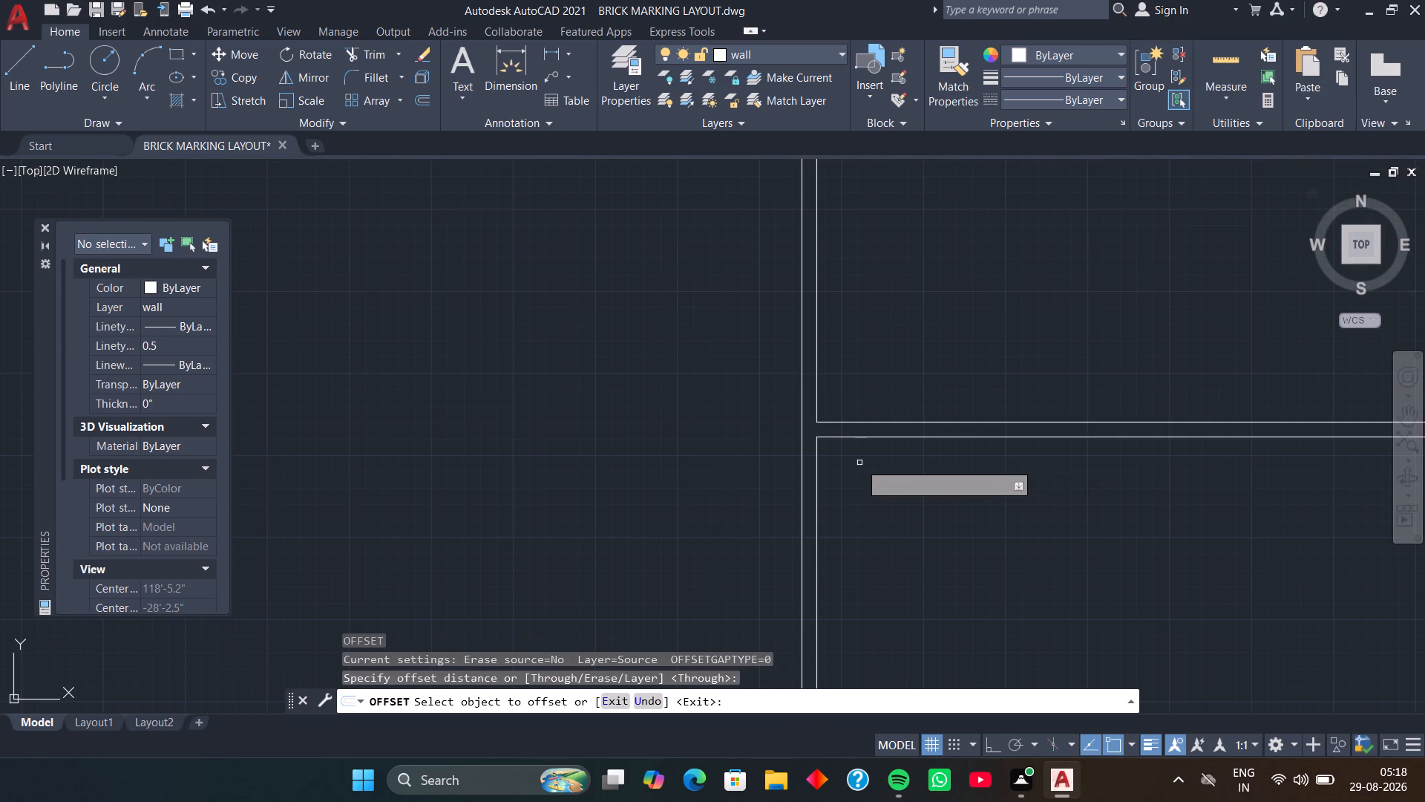
scroll(859, 463, "down", 1)
middle_click_drag(871, 485, 847, 411)
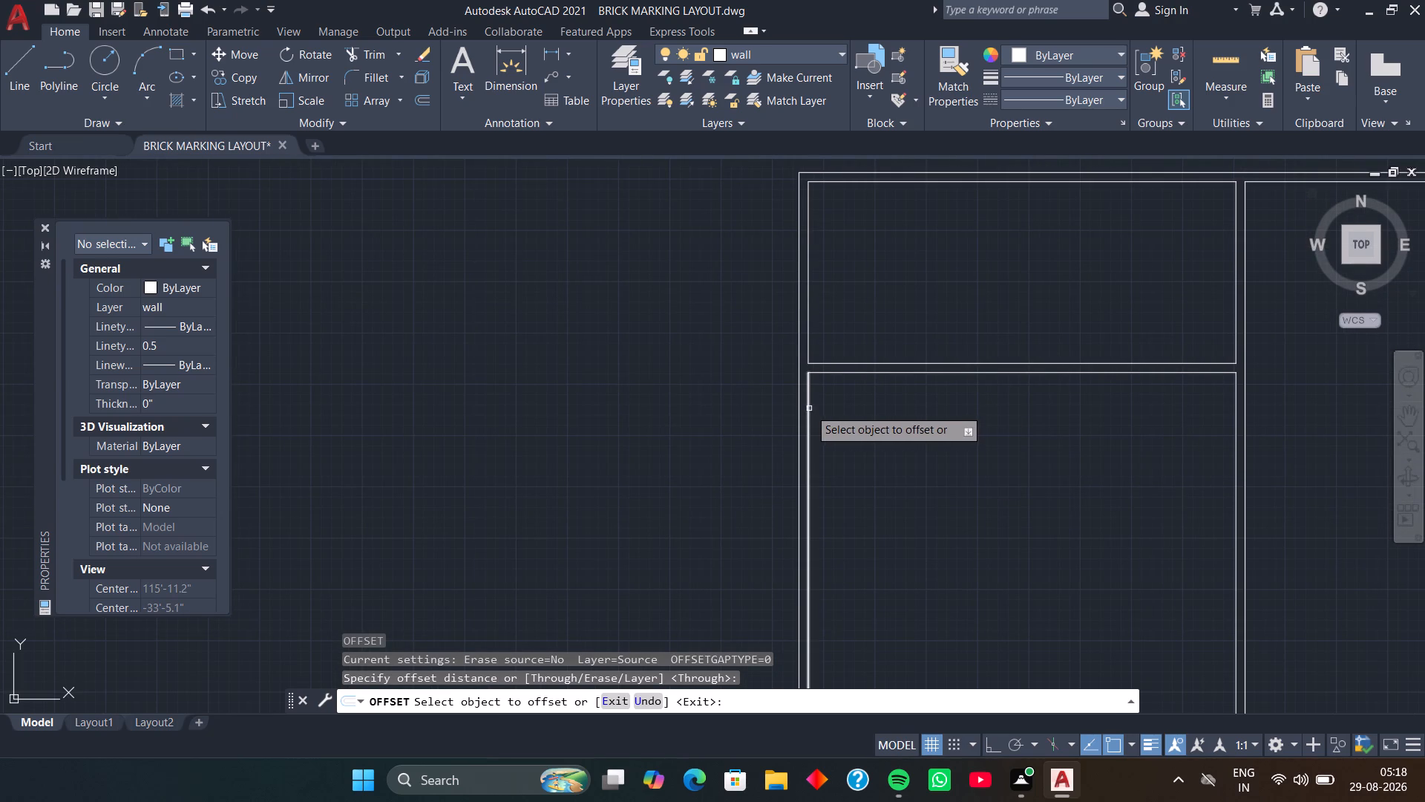
left_click(809, 408)
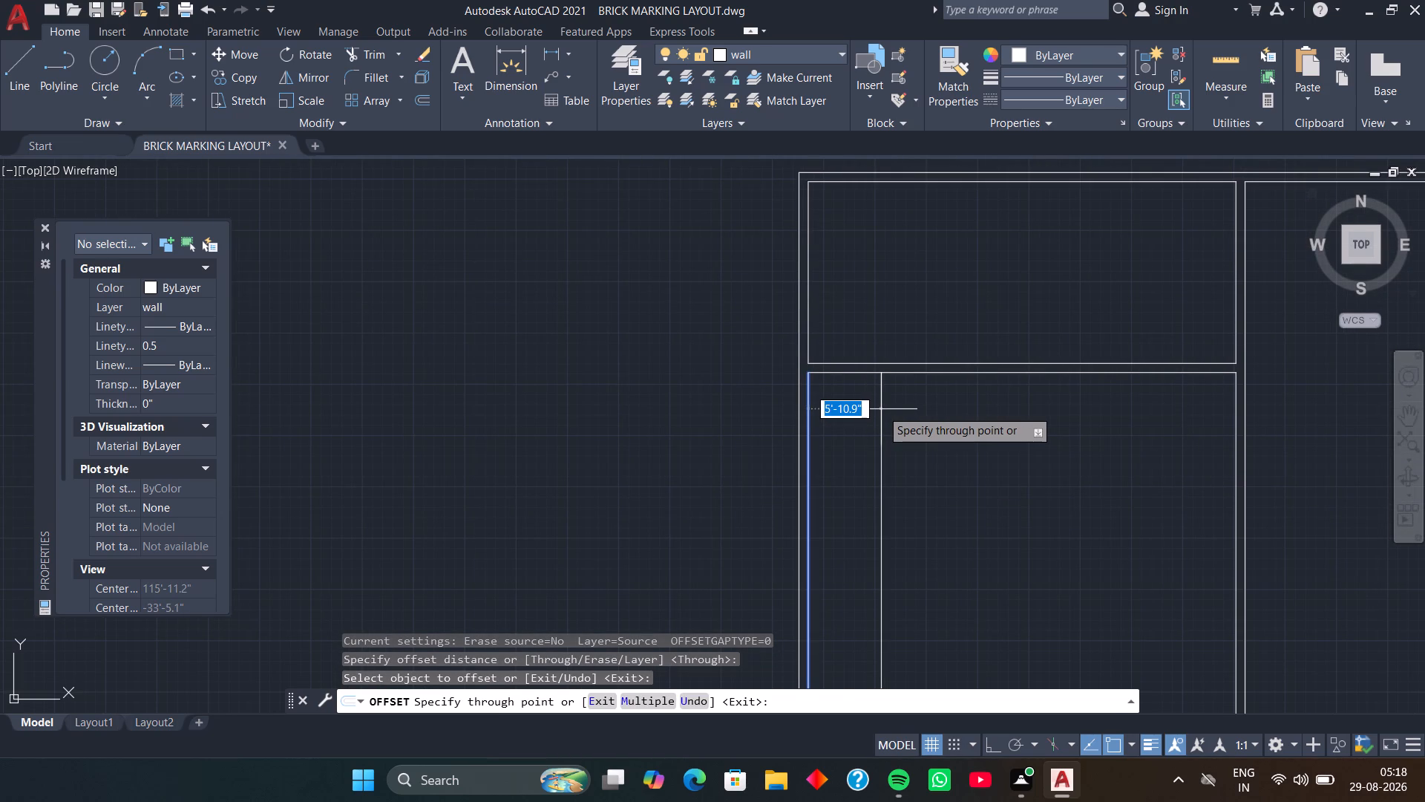
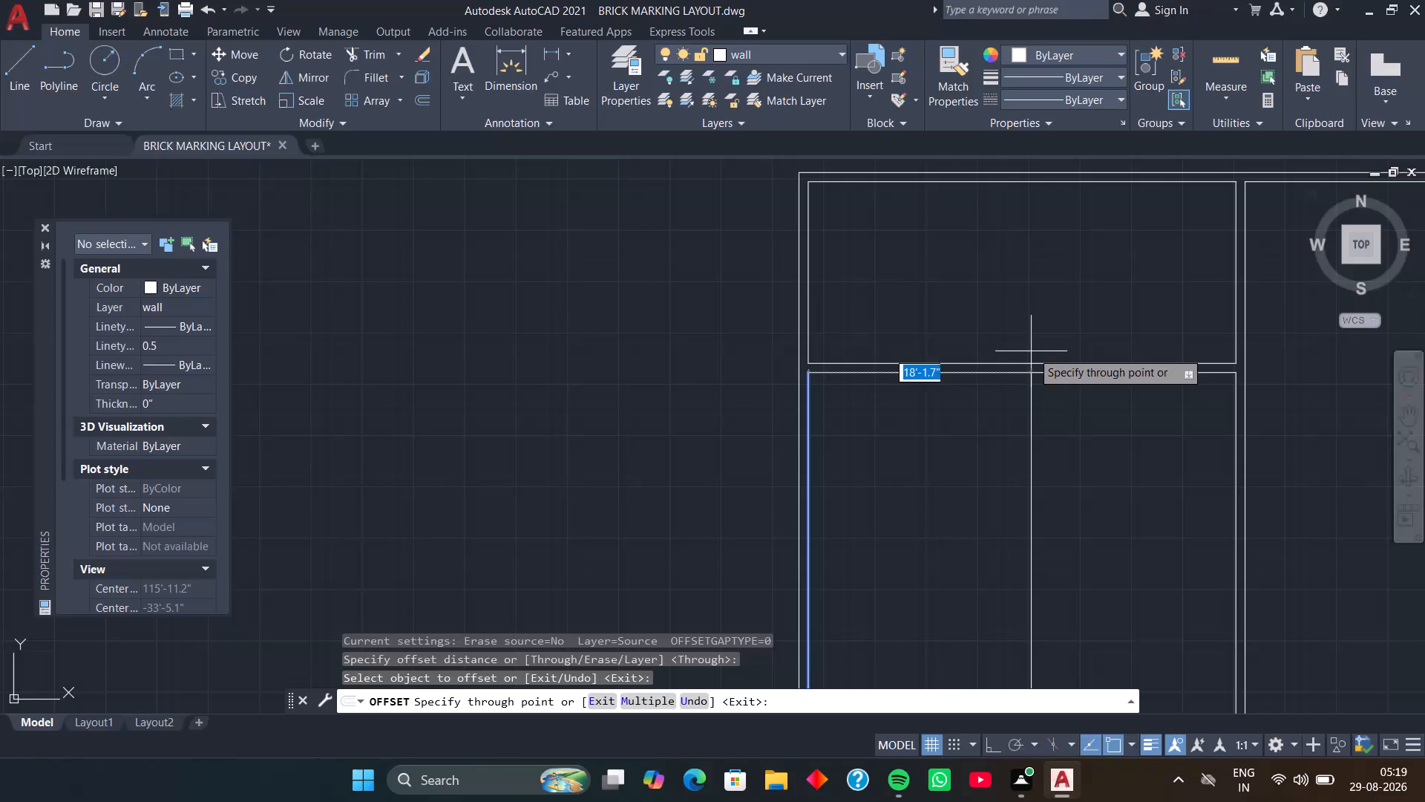
Finish offsetting the first vertical wall's inner line below the cross wall 3'3" into the room.
middle_click_drag(1041, 399, 849, 354)
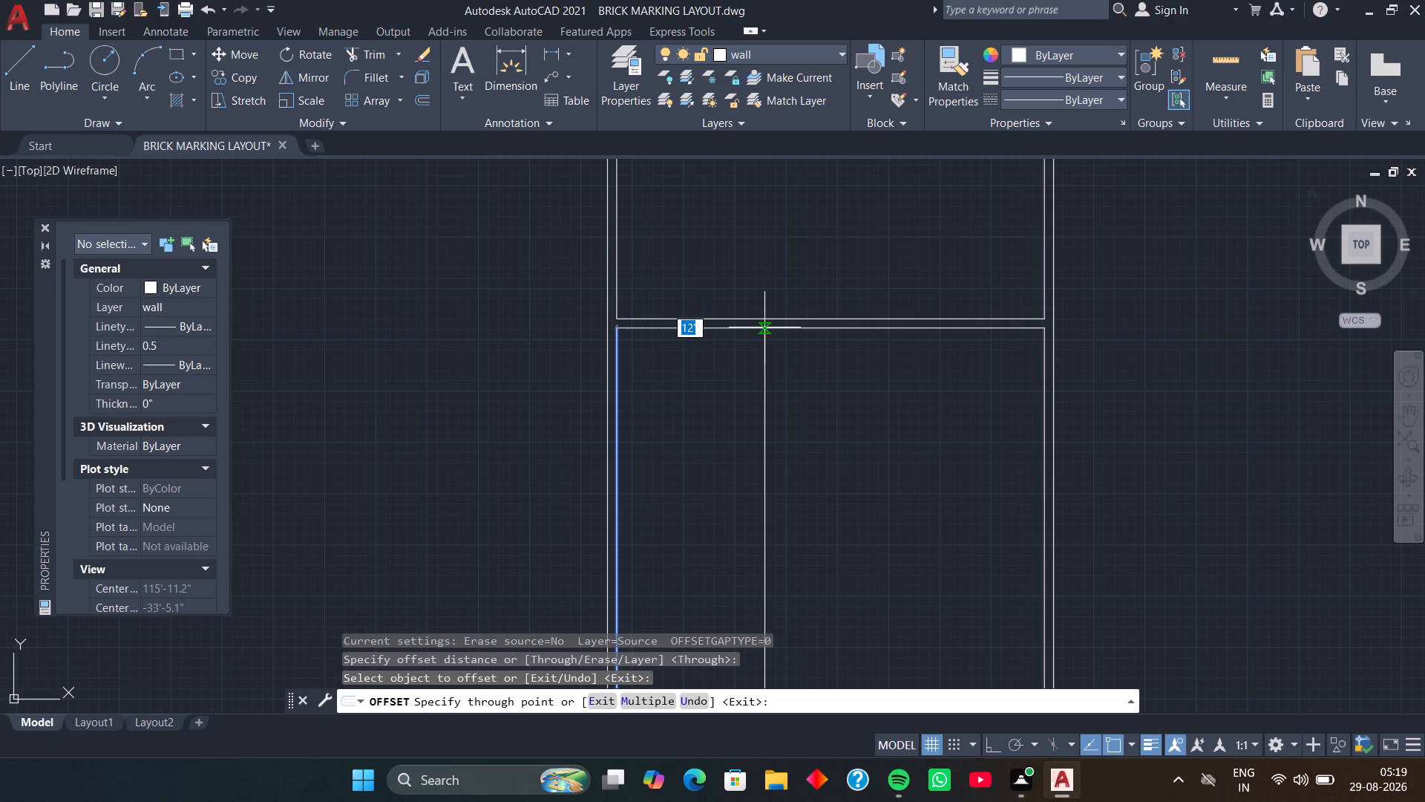
key("3")
key("apostrophe")
key("3")
key("Return")
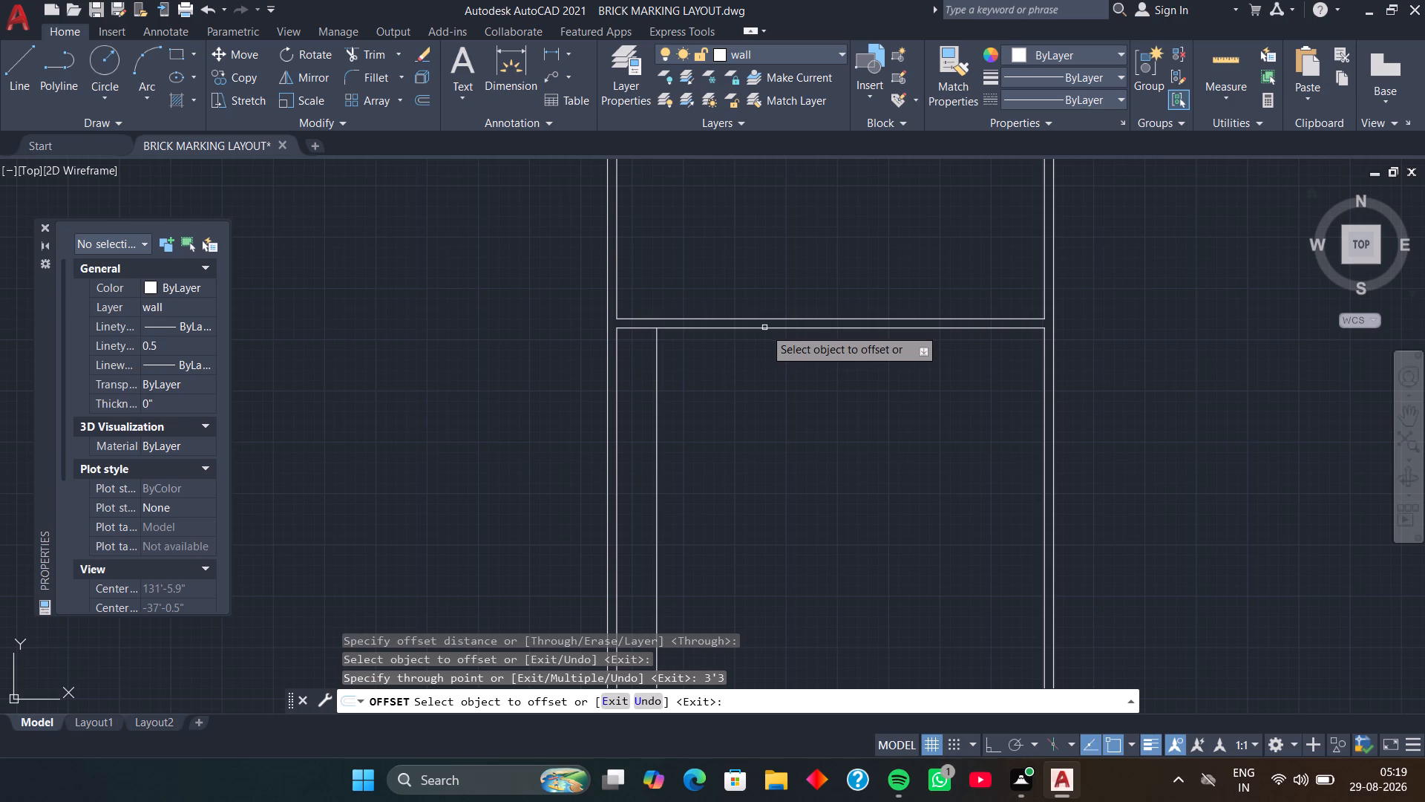
Offset the same inner line of the first vertical wall 9' into the room below the cross wall.
middle_click_drag(696, 385, 731, 344)
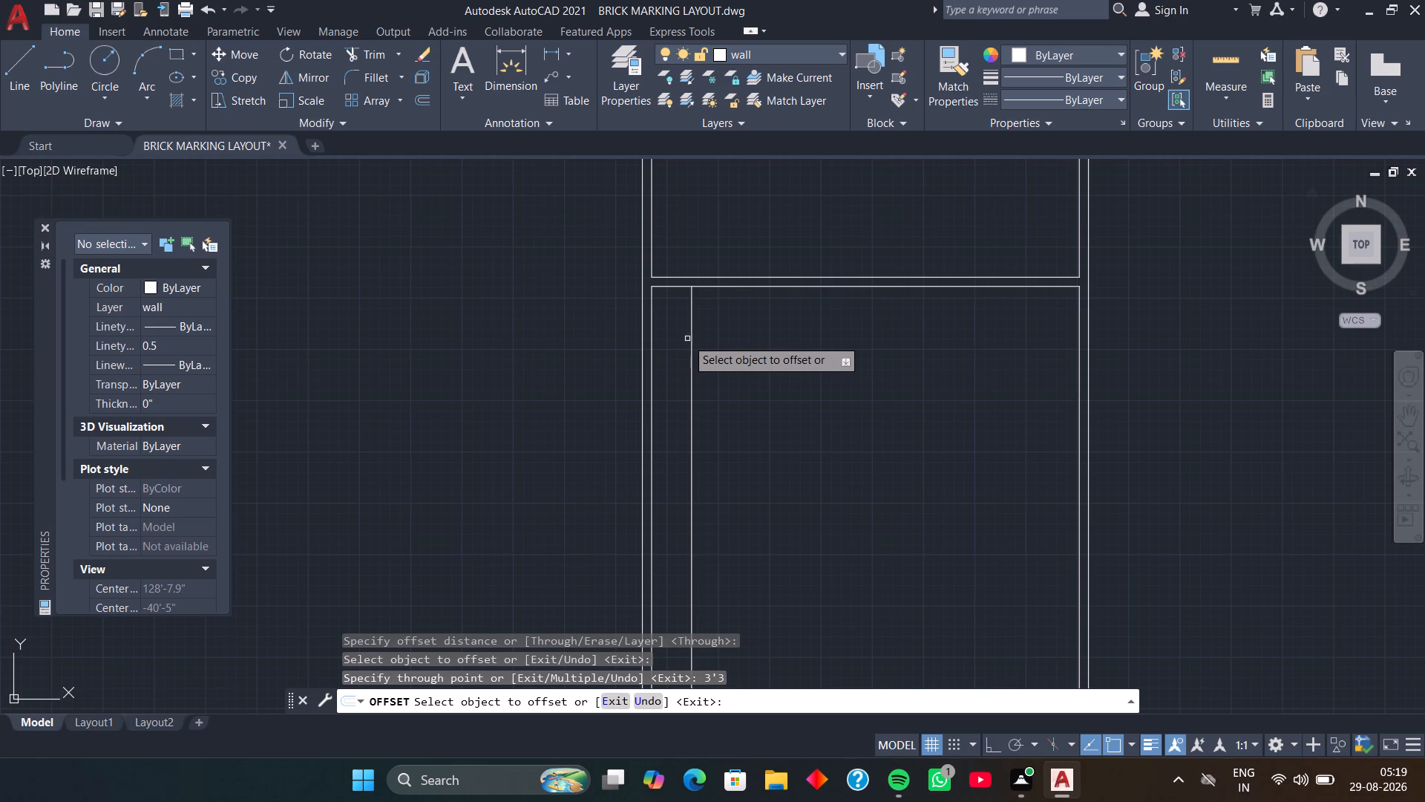
scroll(666, 326, "up", 2)
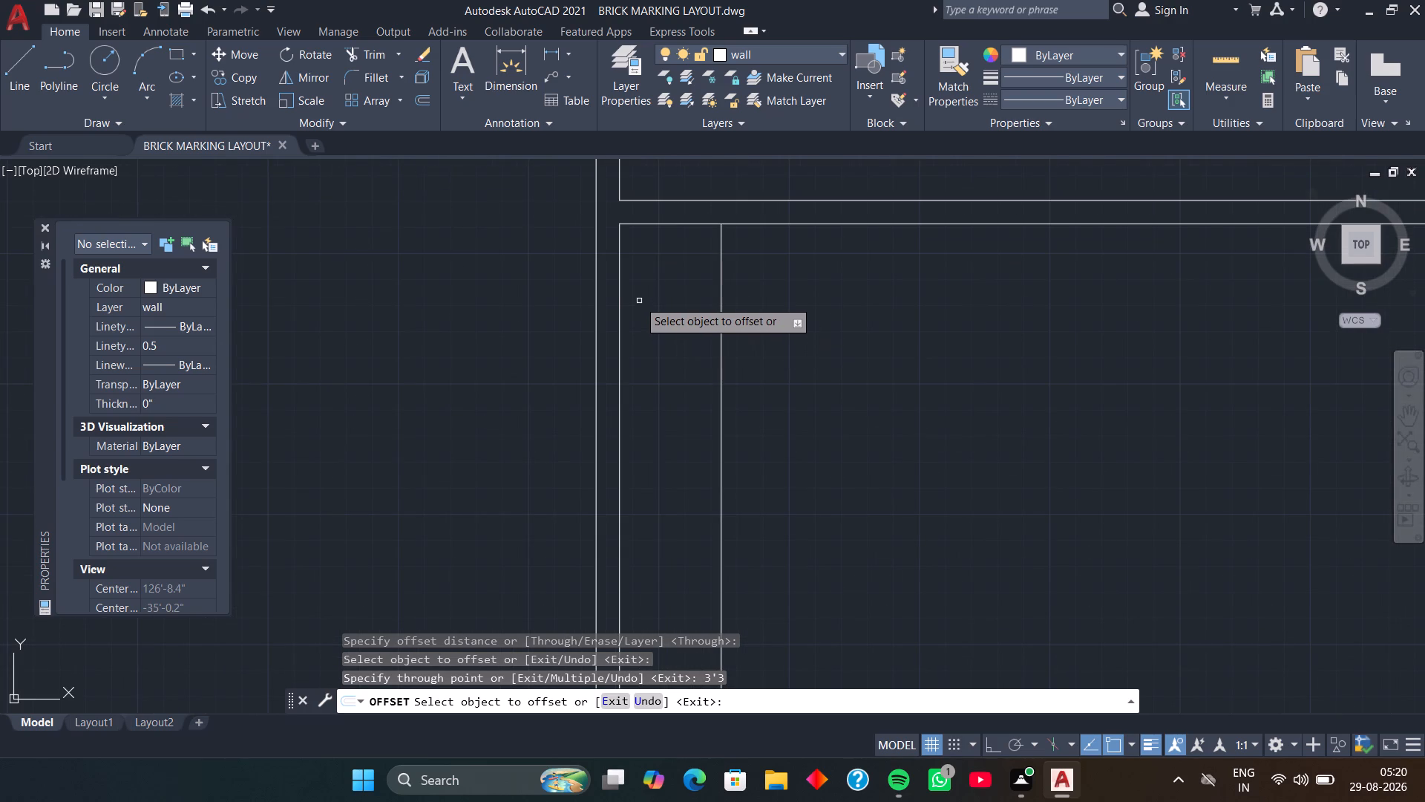
left_click(617, 294)
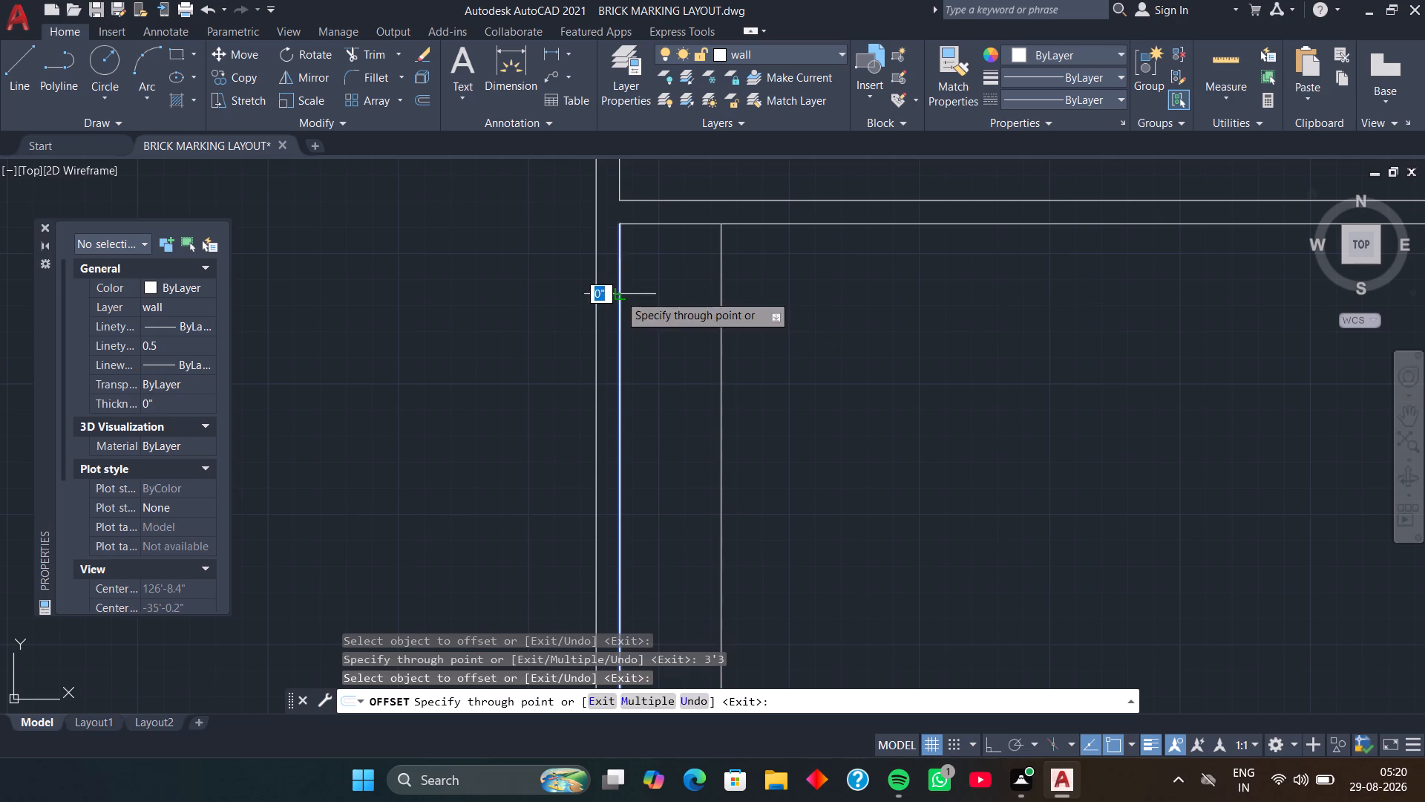
key("9")
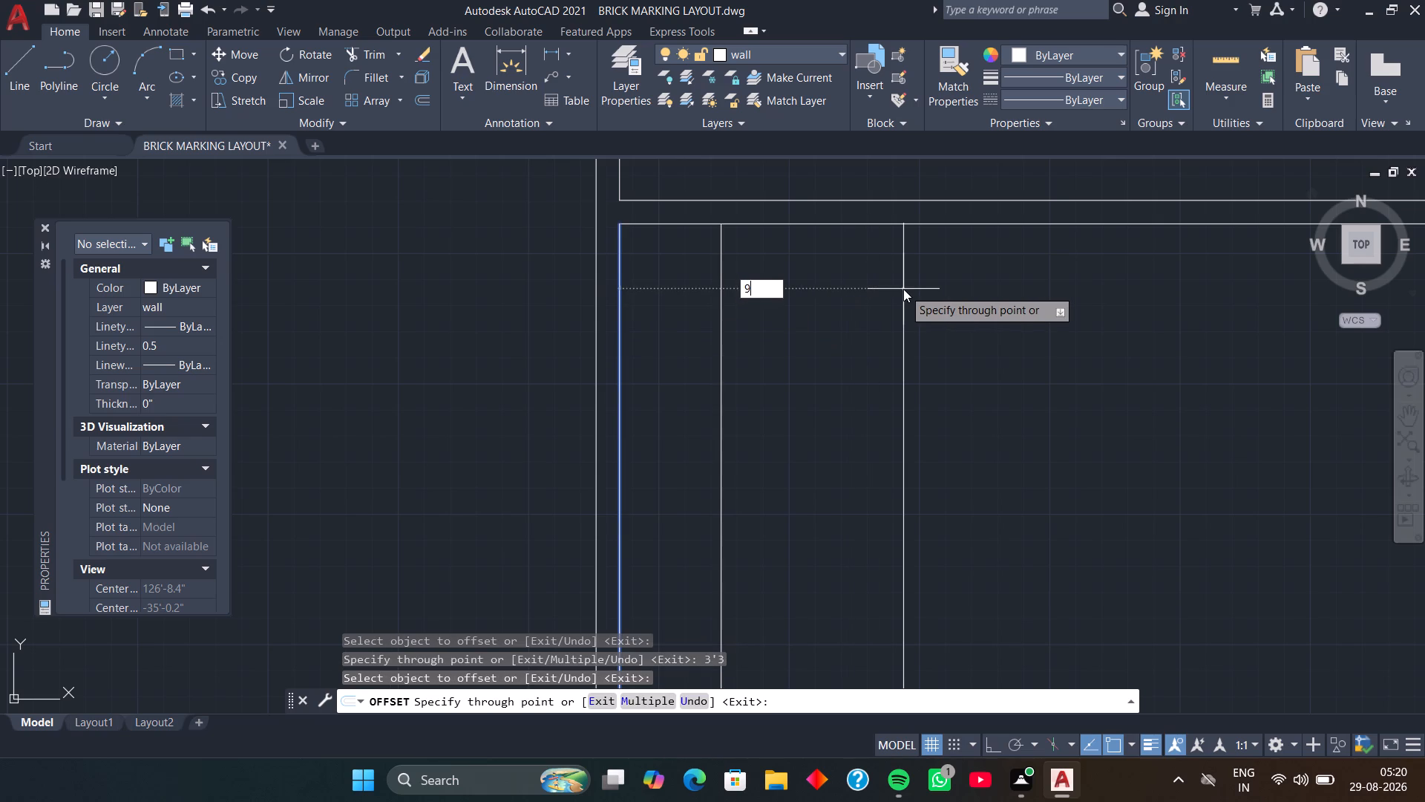
key("apostrophe")
key("Return")
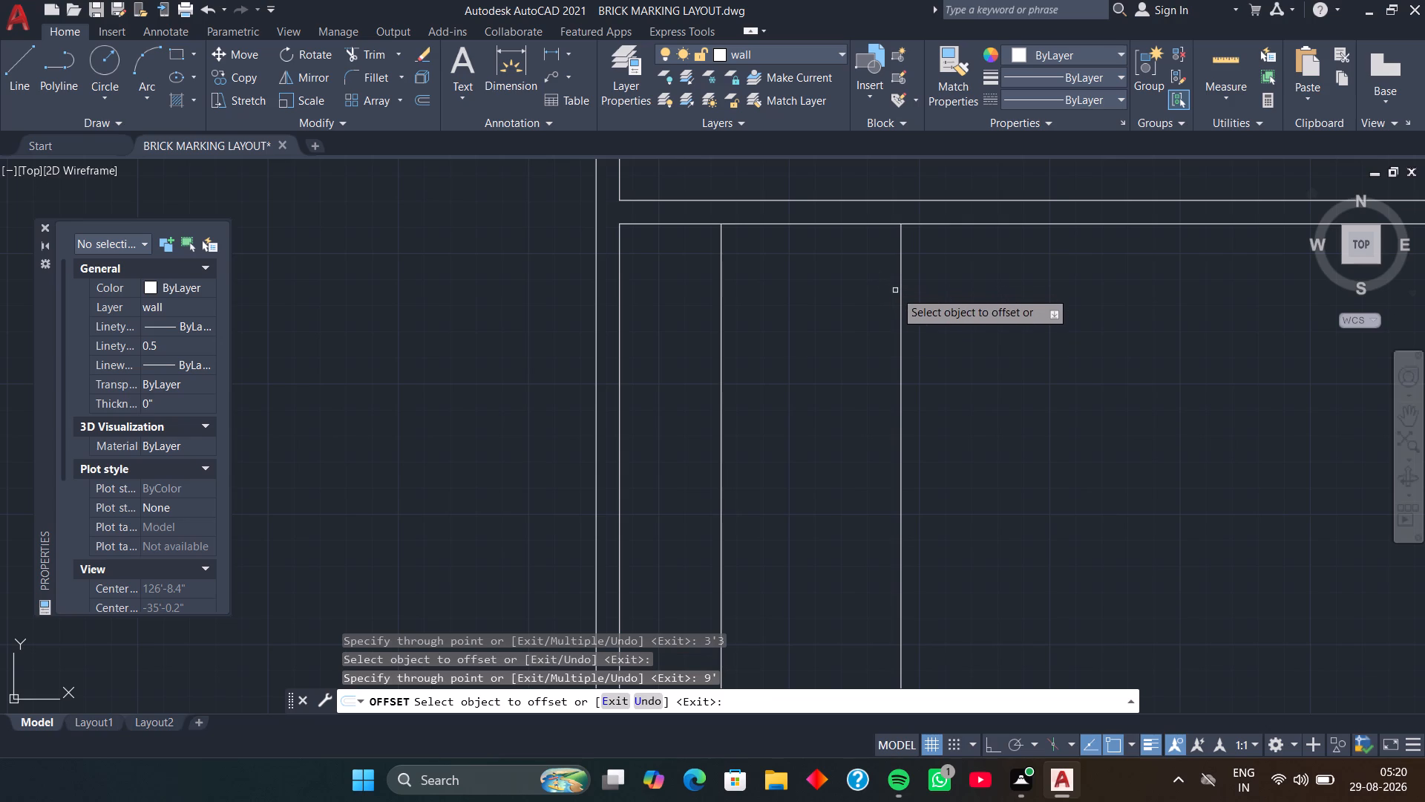
Offset the new line at 9' by 4", away from the first vertical wall, to form a thin partition.
left_click(900, 297)
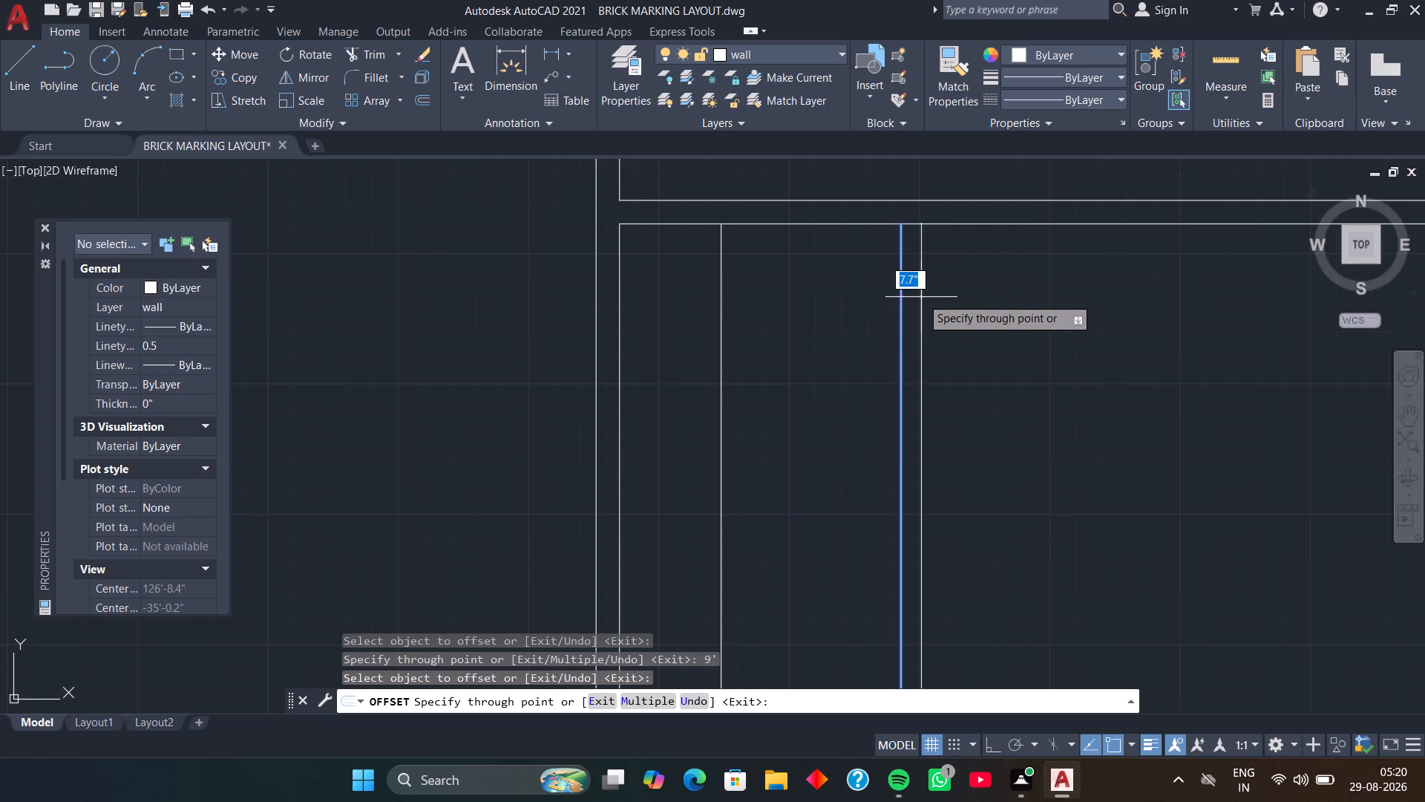
key("4")
key("Return")
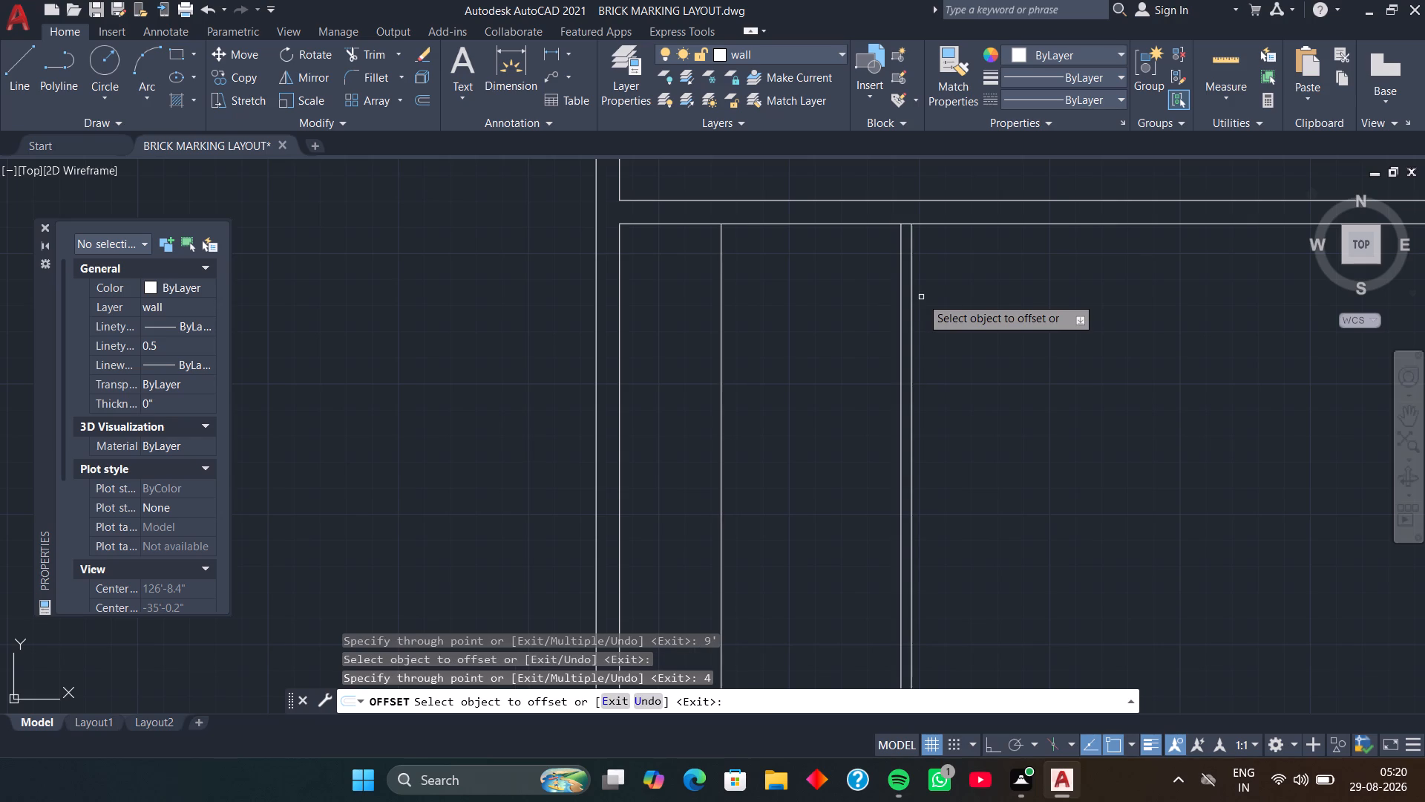
Trim the cross wall's lower line between the 4" vertical partition's two lines to open the T-junction.
key("t")
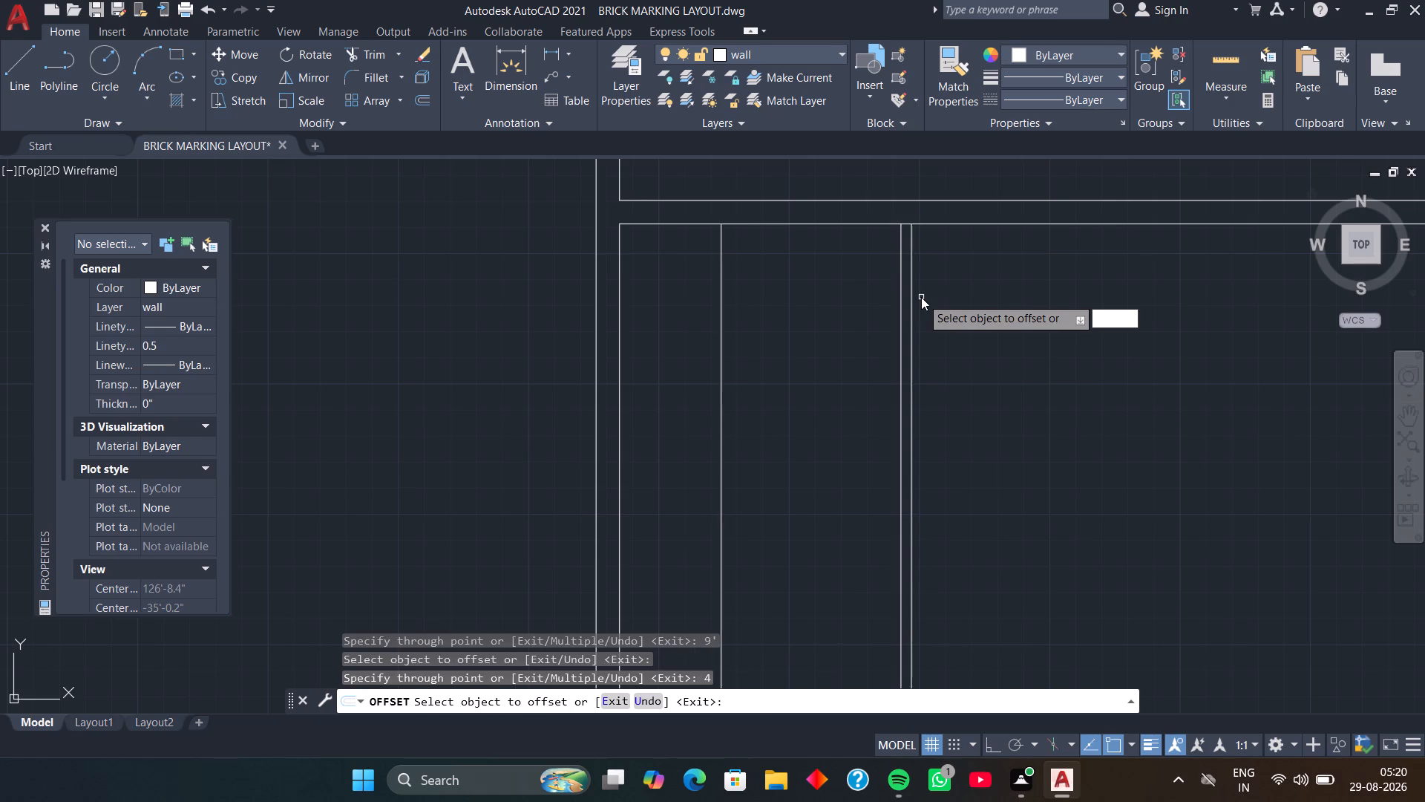
key("r")
key("space")
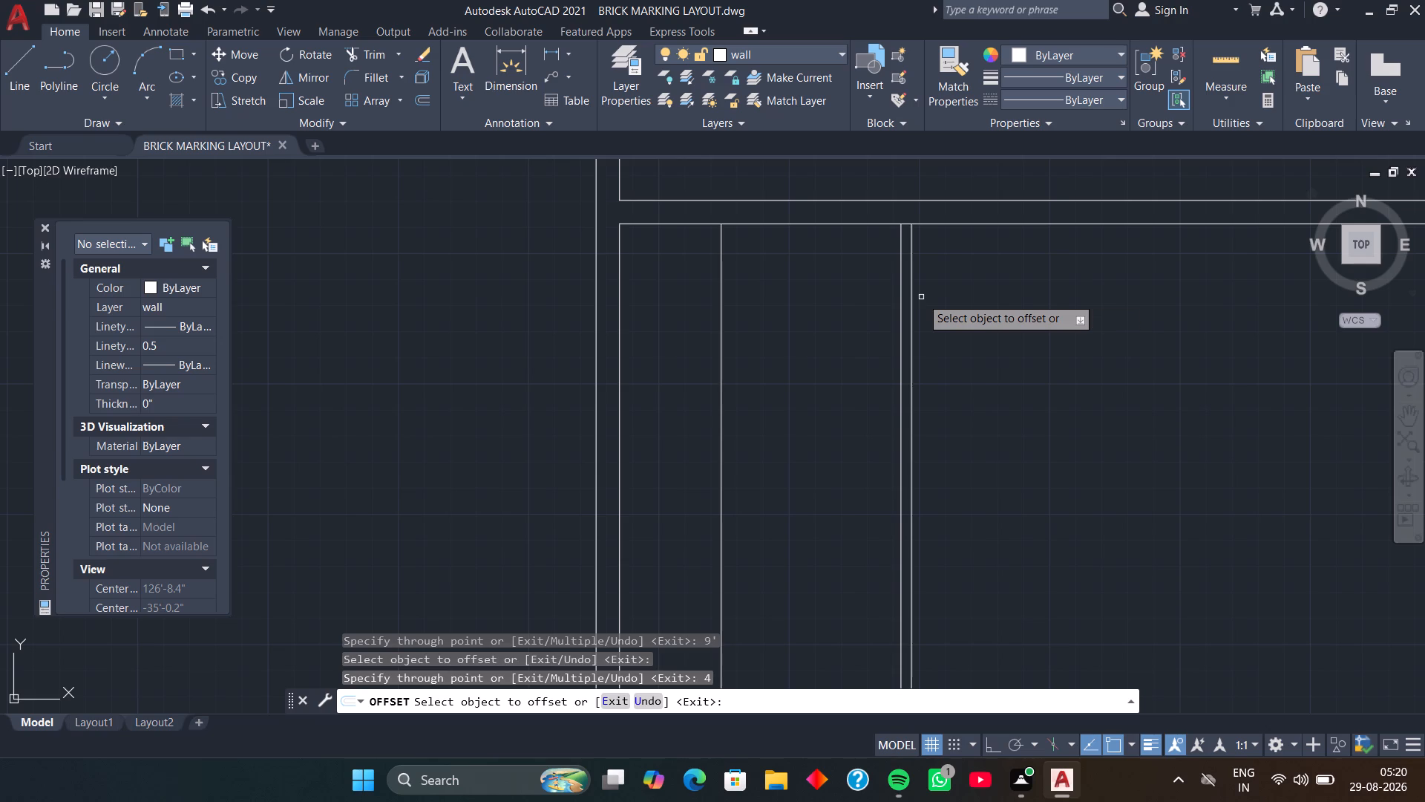
key("Escape")
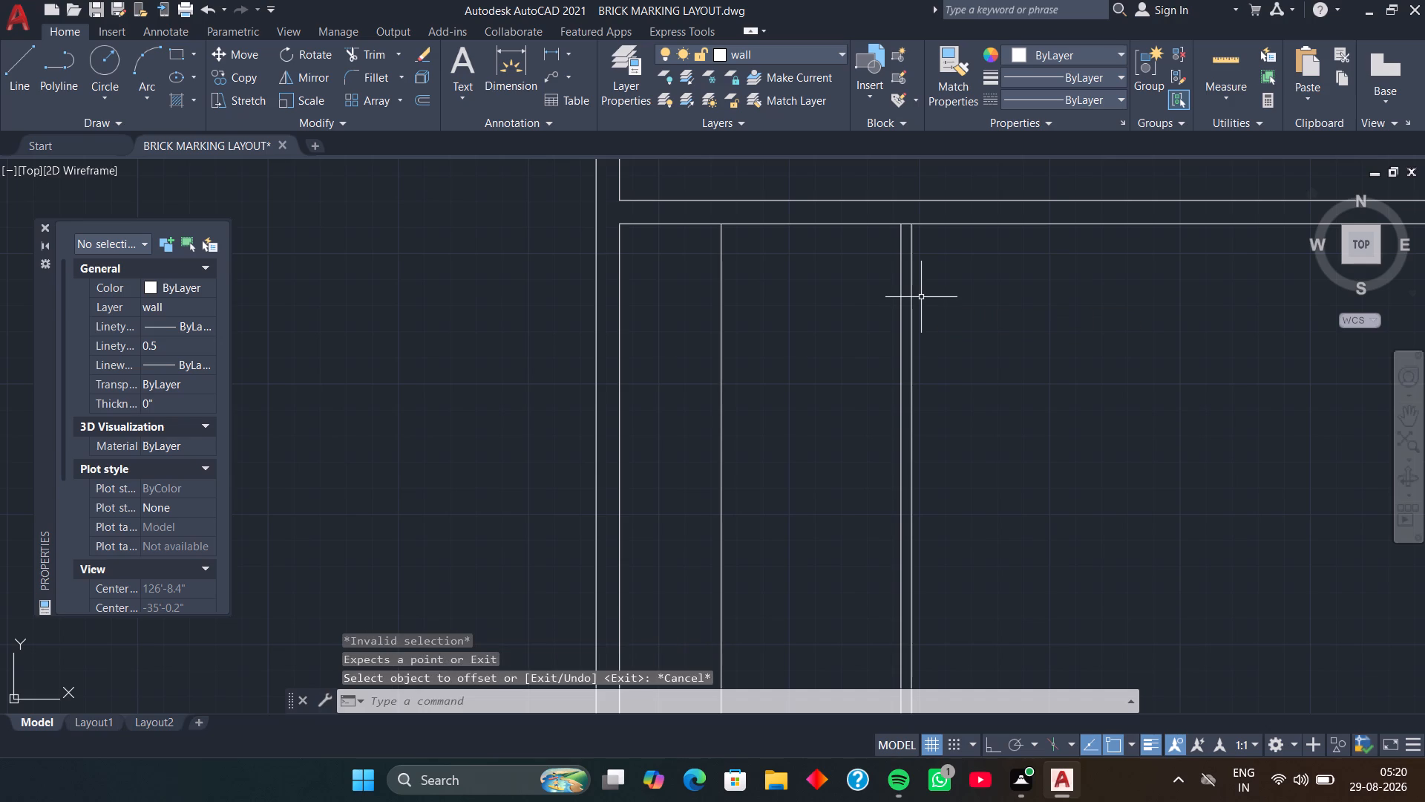
type("tr")
key("space")
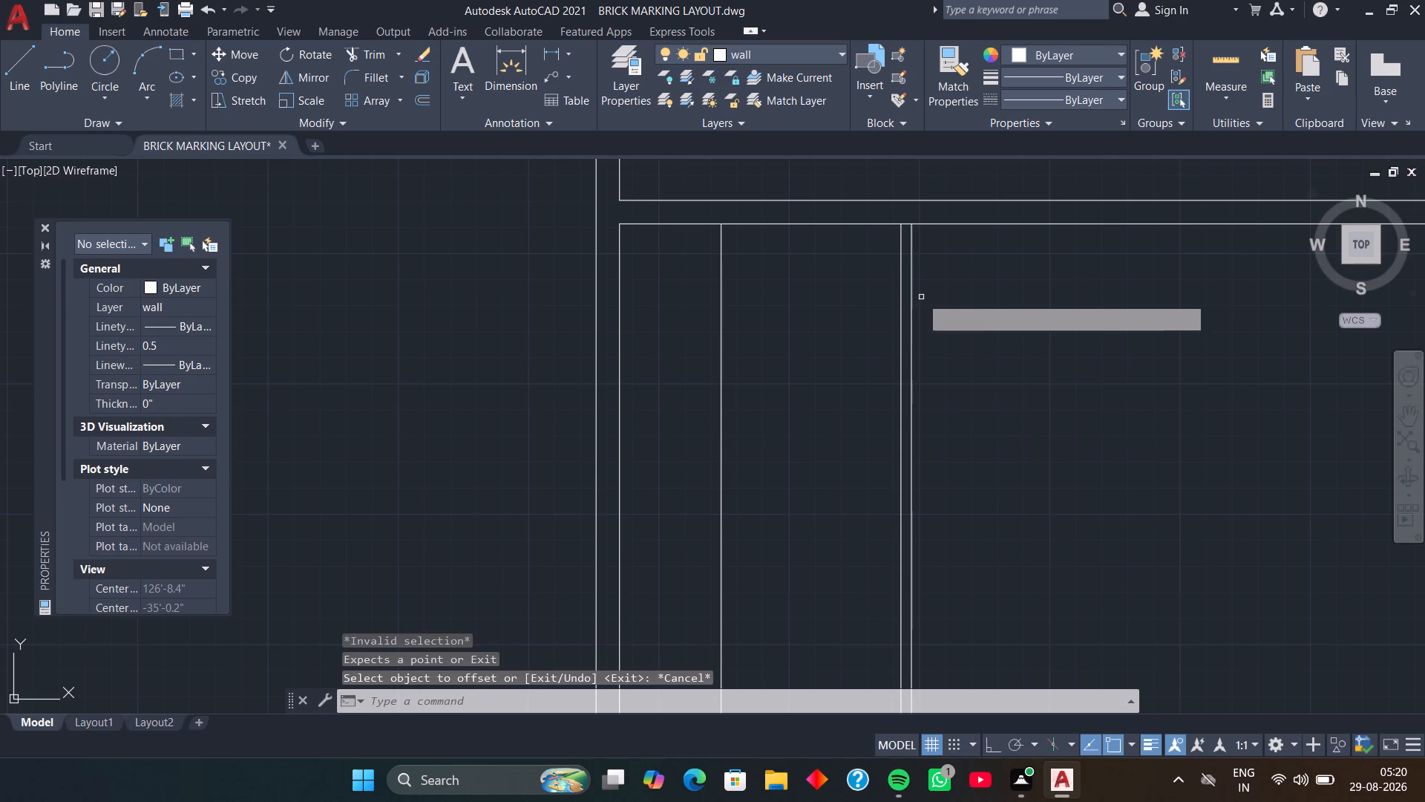
scroll(907, 228, "up", 3)
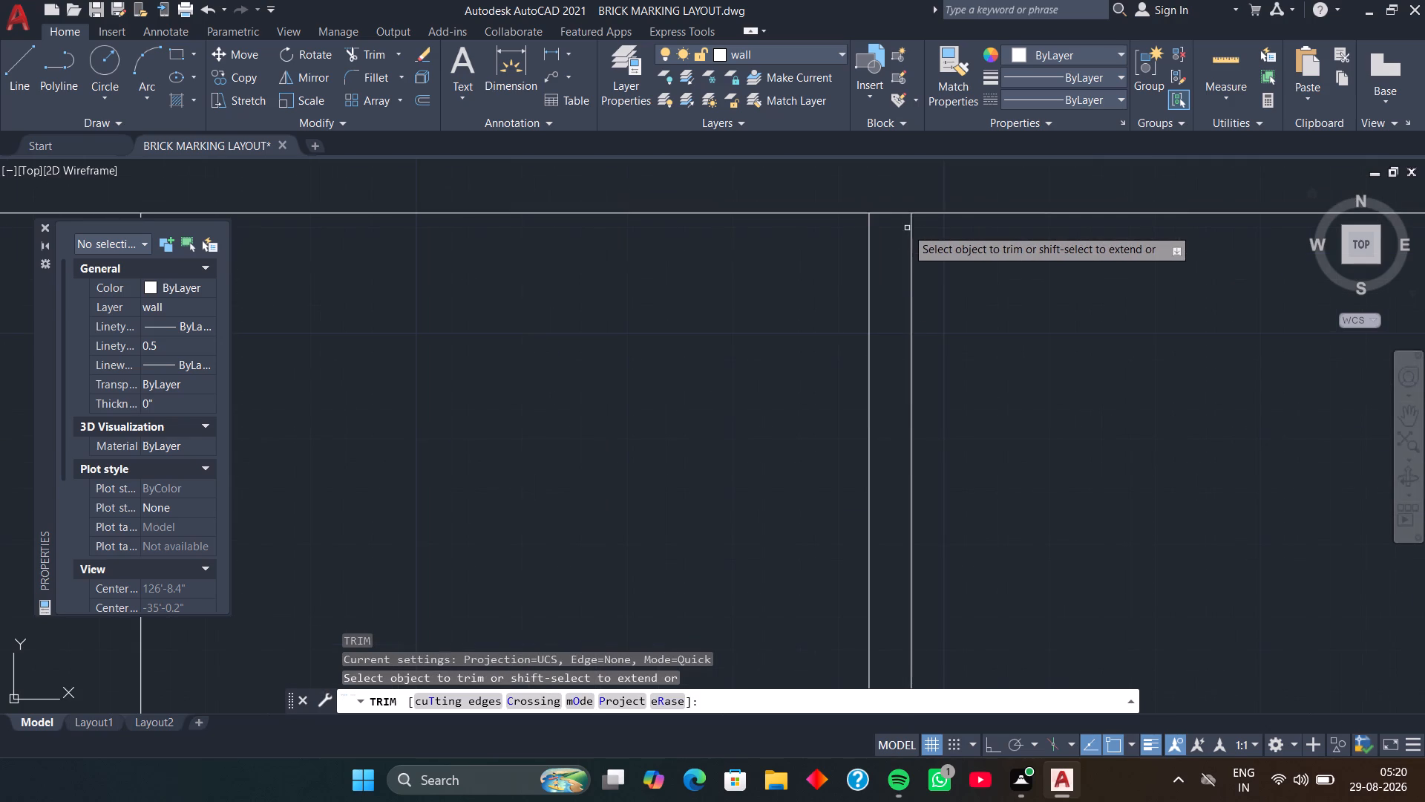
left_click(894, 213)
scroll(894, 213, "down", 3)
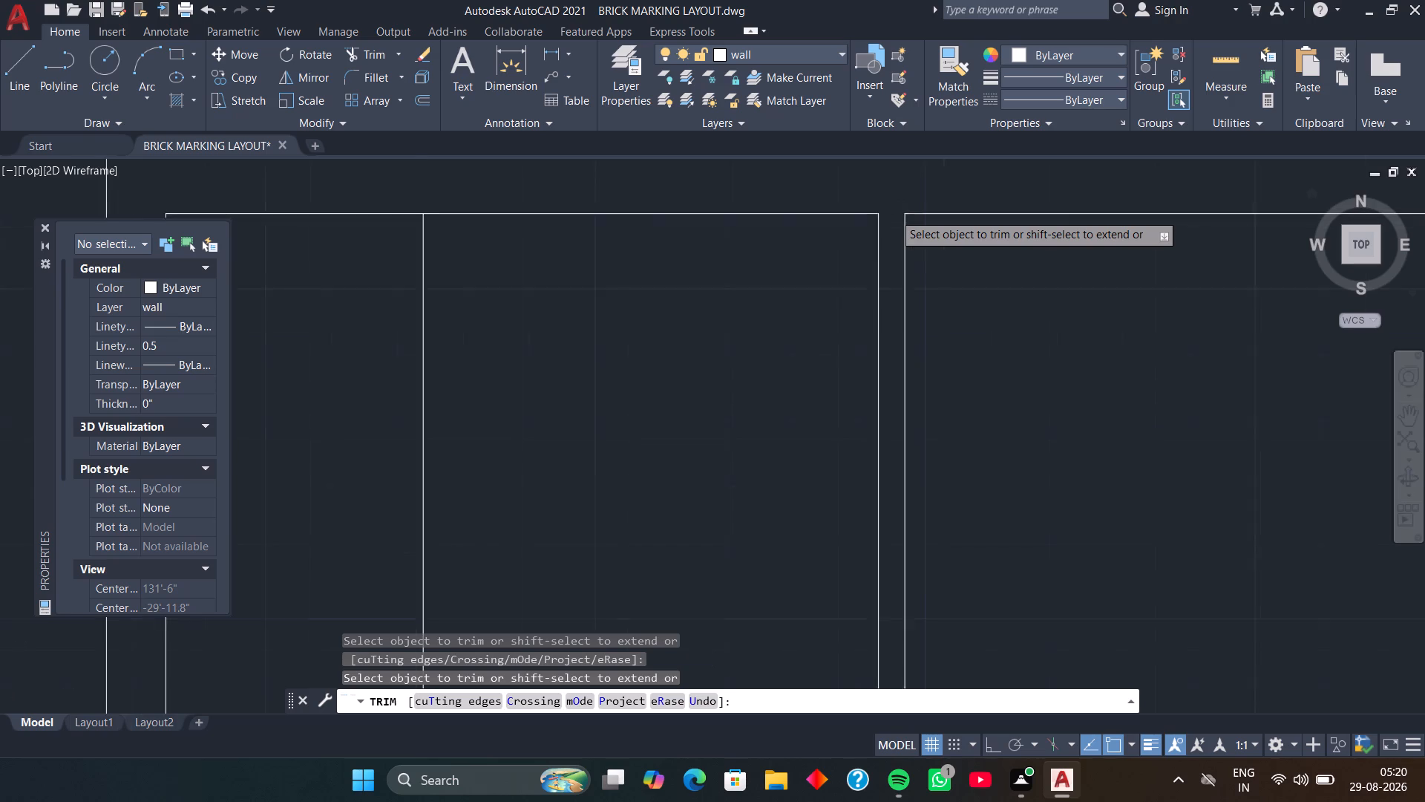
scroll(894, 213, "down", 1)
middle_click_drag(856, 319, 903, 251)
scroll(894, 279, "down", 1)
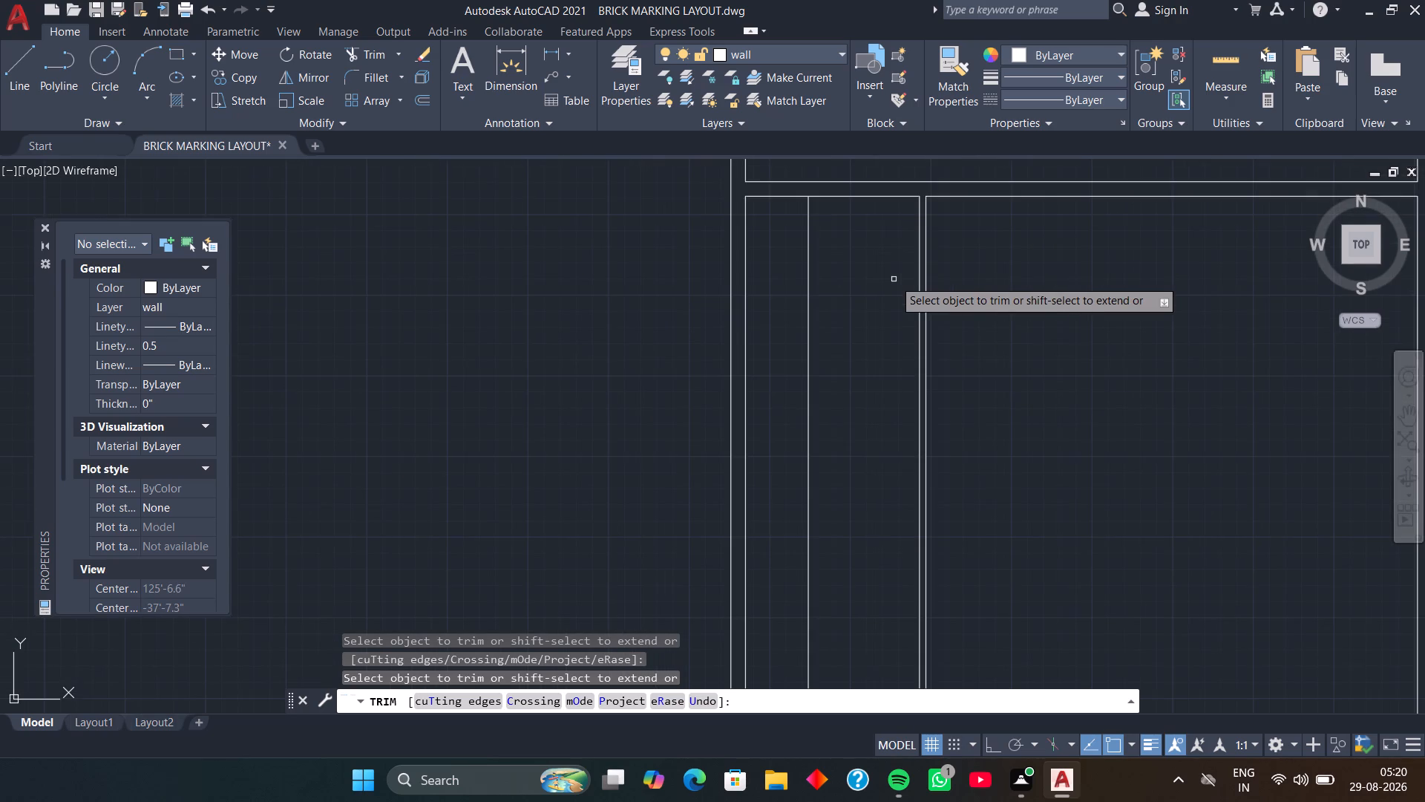
middle_click_drag(894, 269, 920, 346)
key("space")
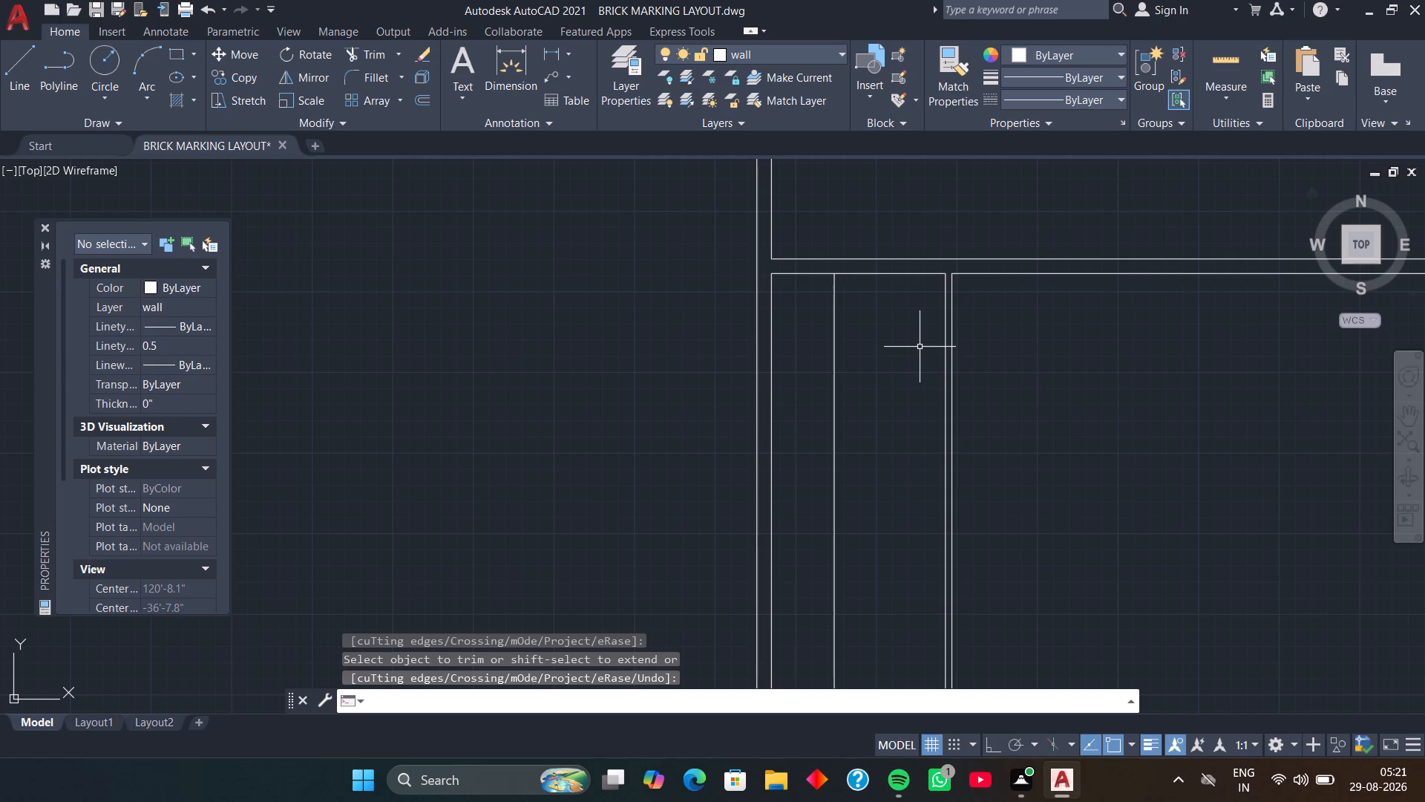
Offset the cross wall's lower line between the first vertical wall and the partition 5'4.5" downward.
key("o")
key("space")
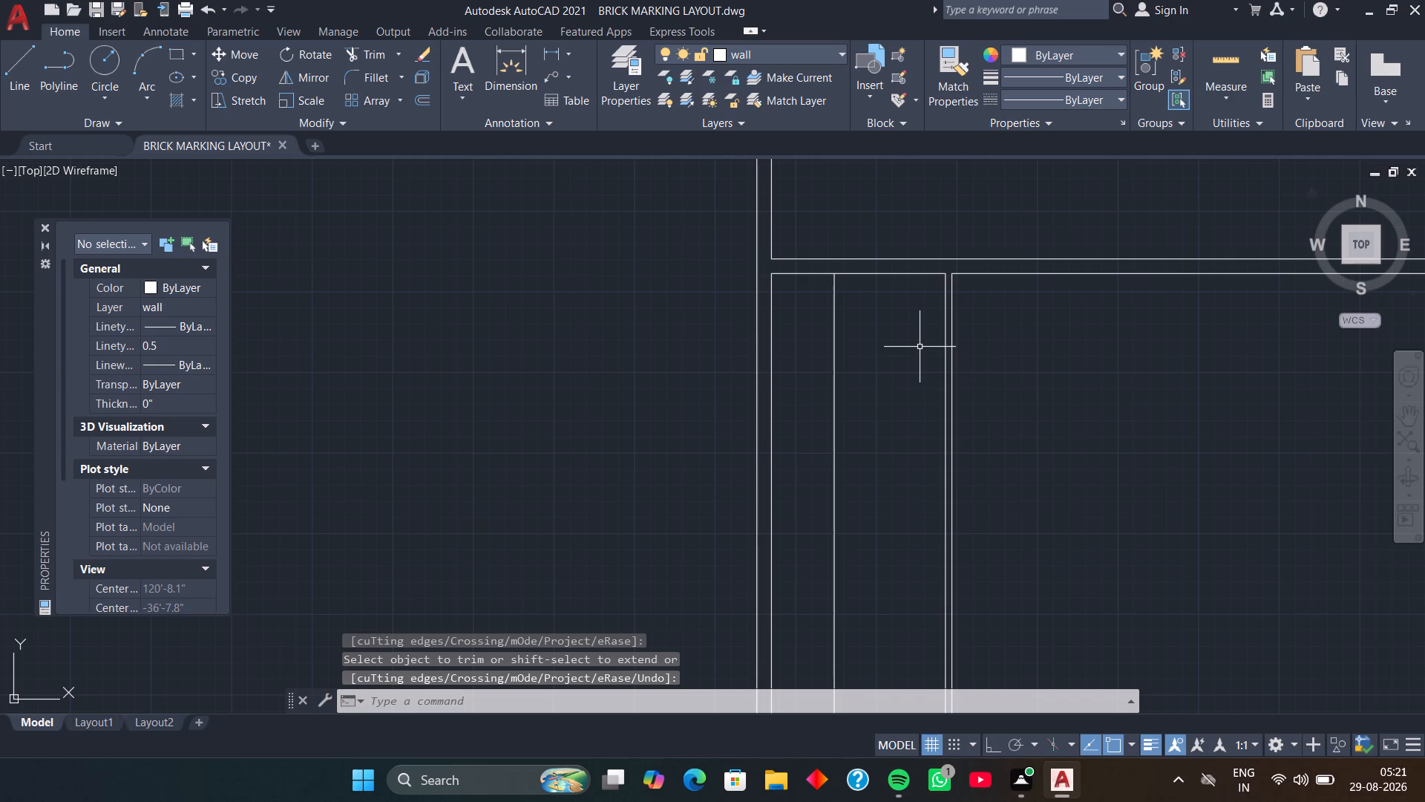
key("space")
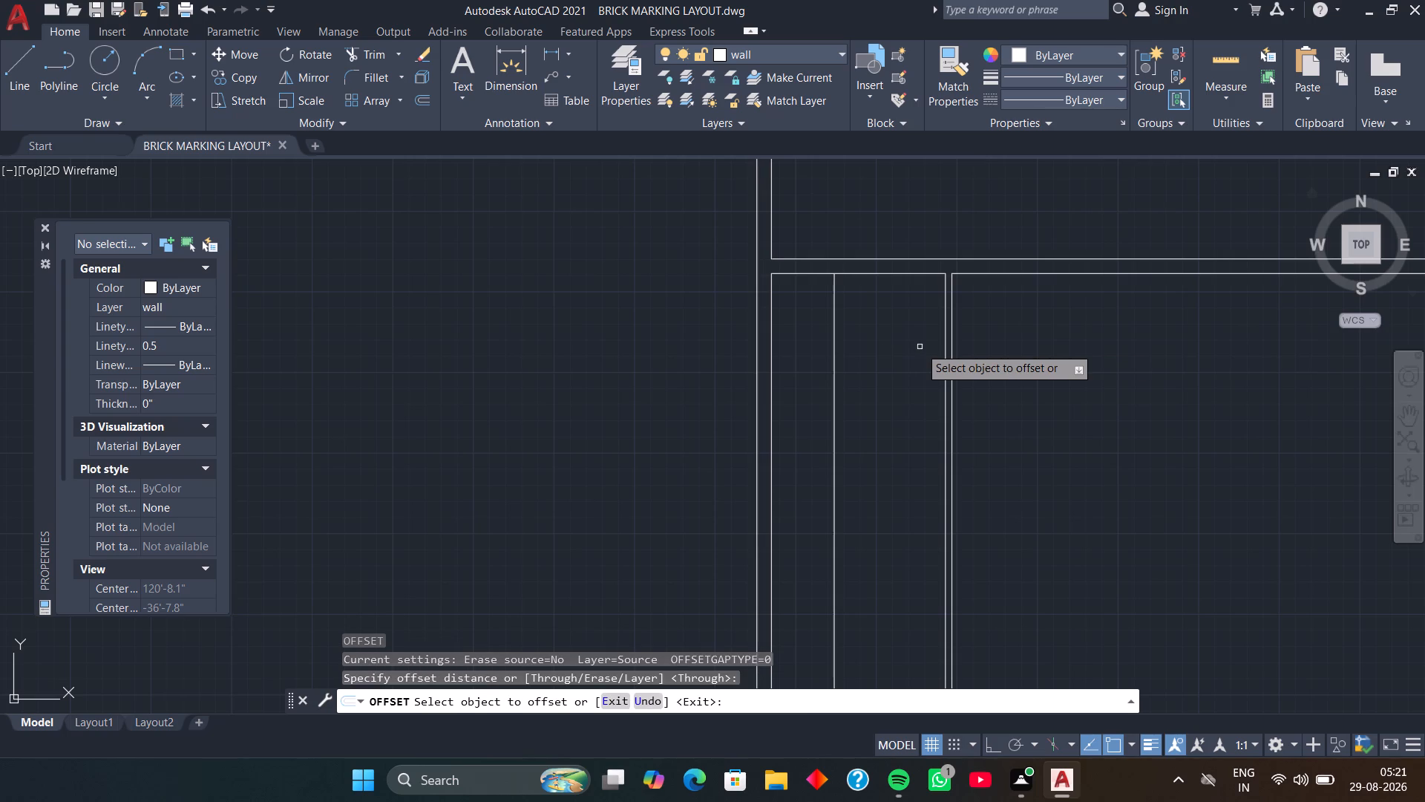
left_click(902, 275)
type("5'4.5")
key("Return")
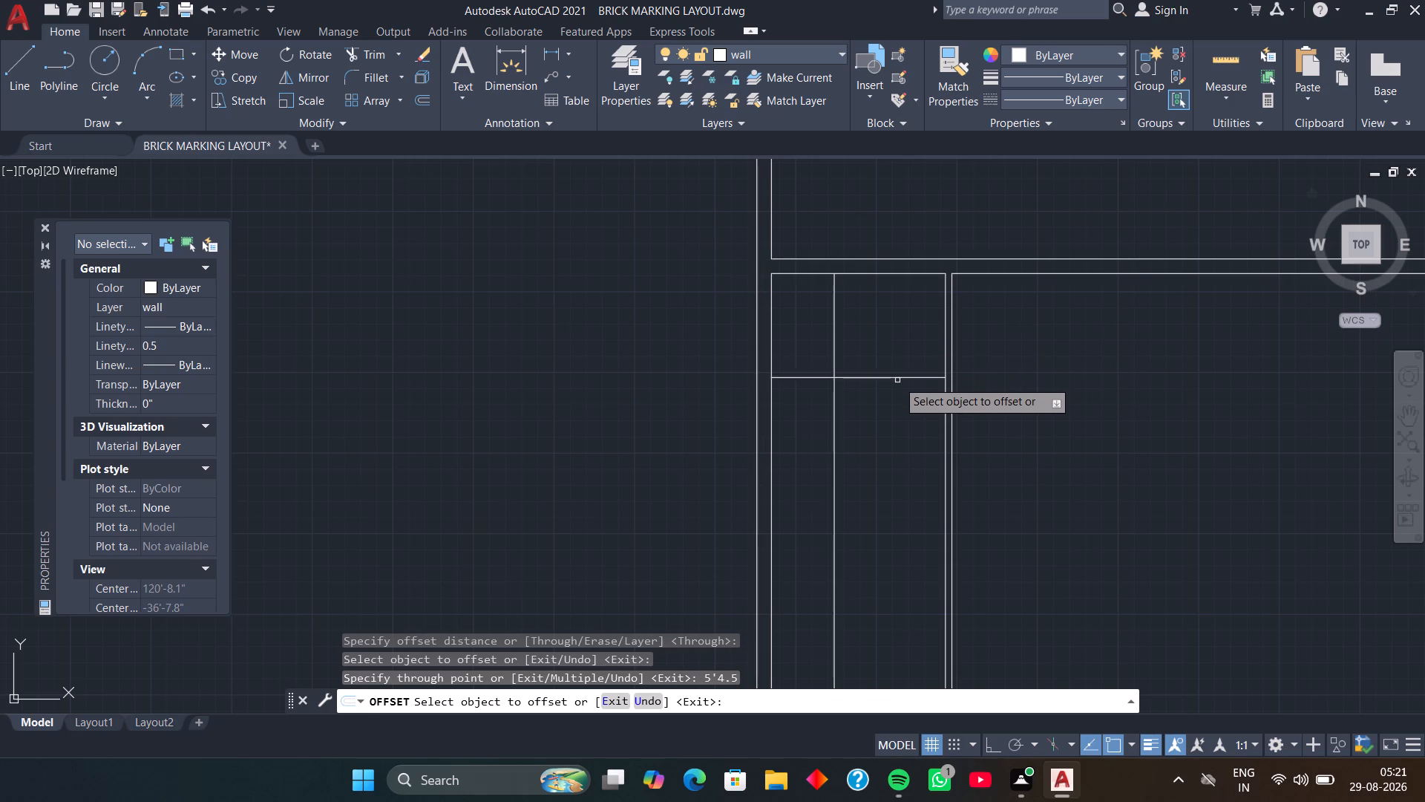
Offset the new horizontal line 4" downward to form the horizontal partition's thickness.
left_click(897, 378)
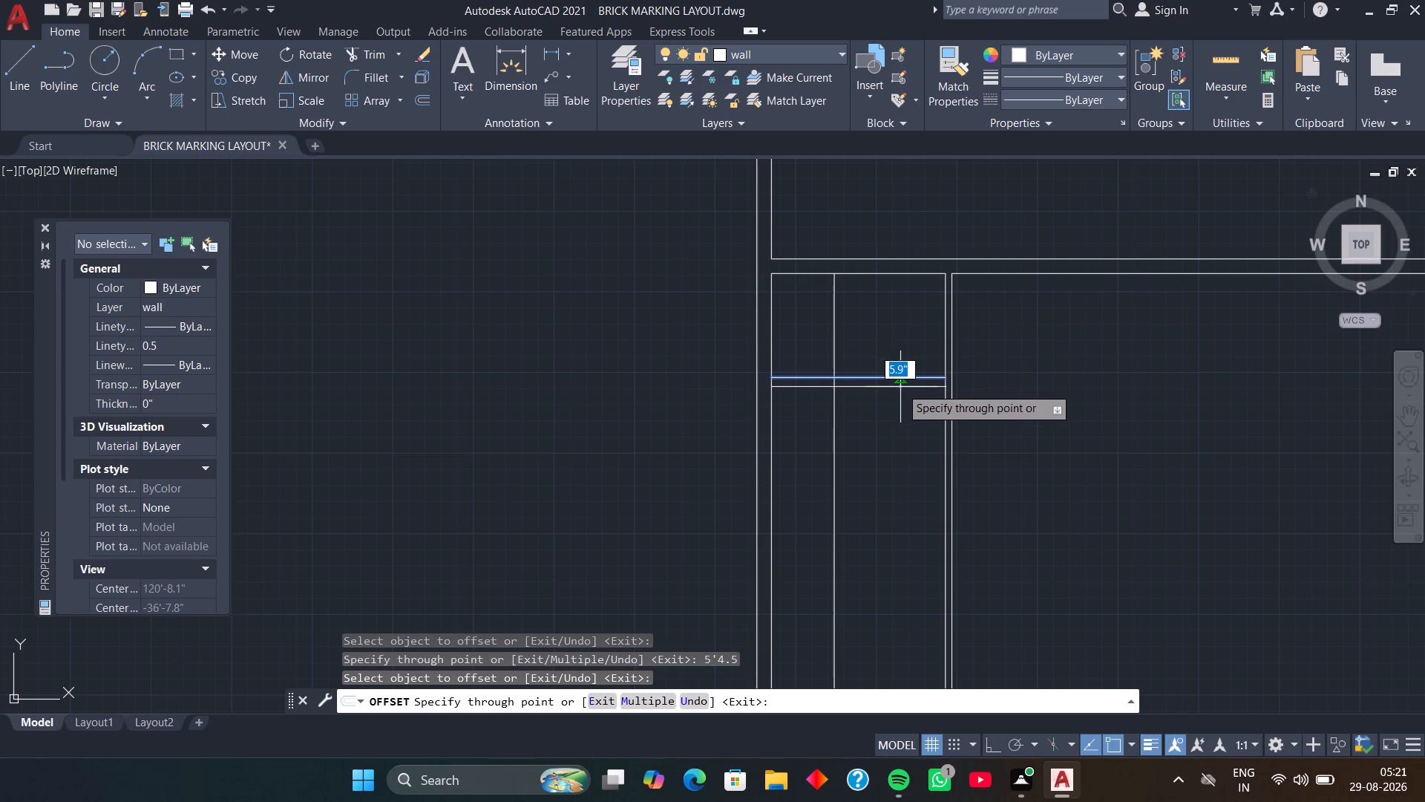
scroll(900, 387, "down", 1)
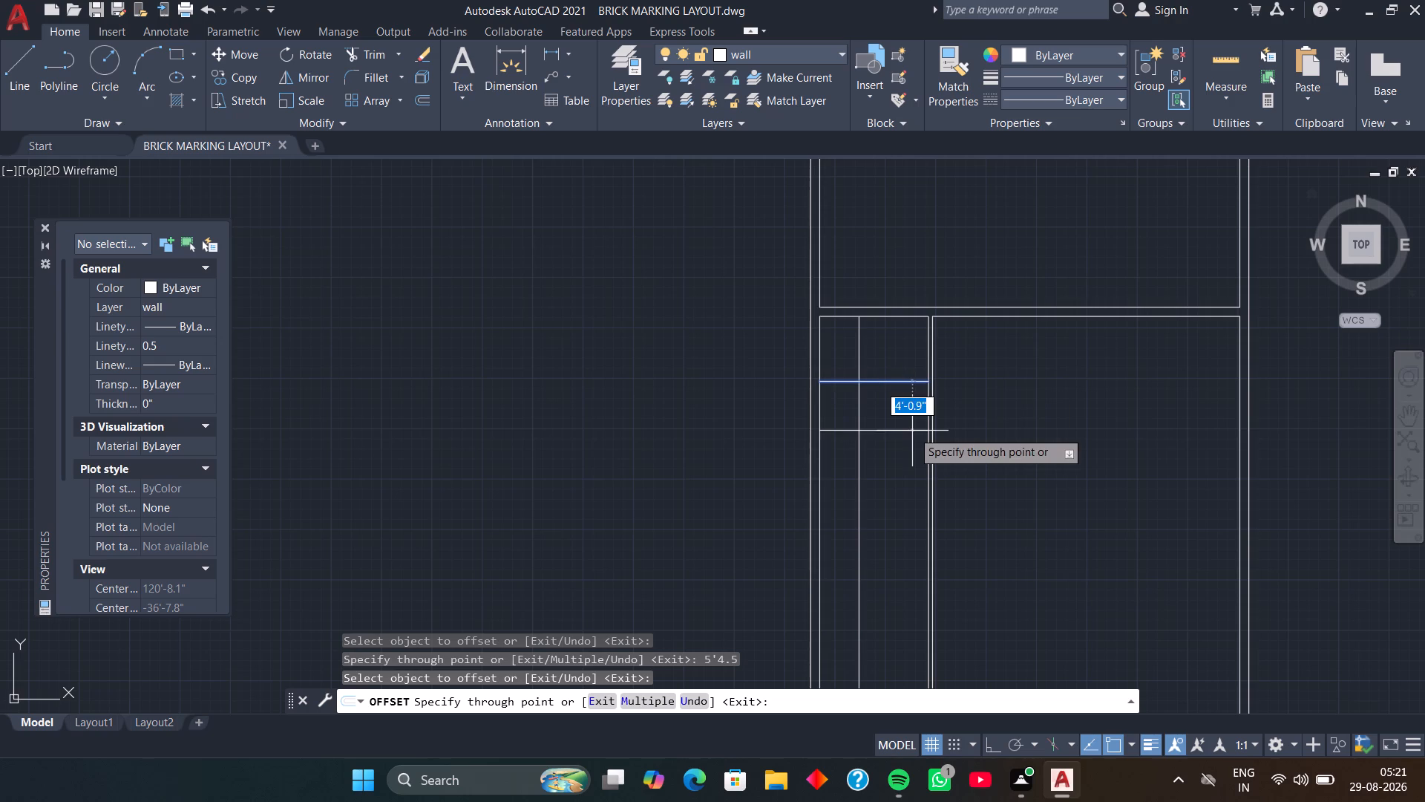
key("4")
key("Return")
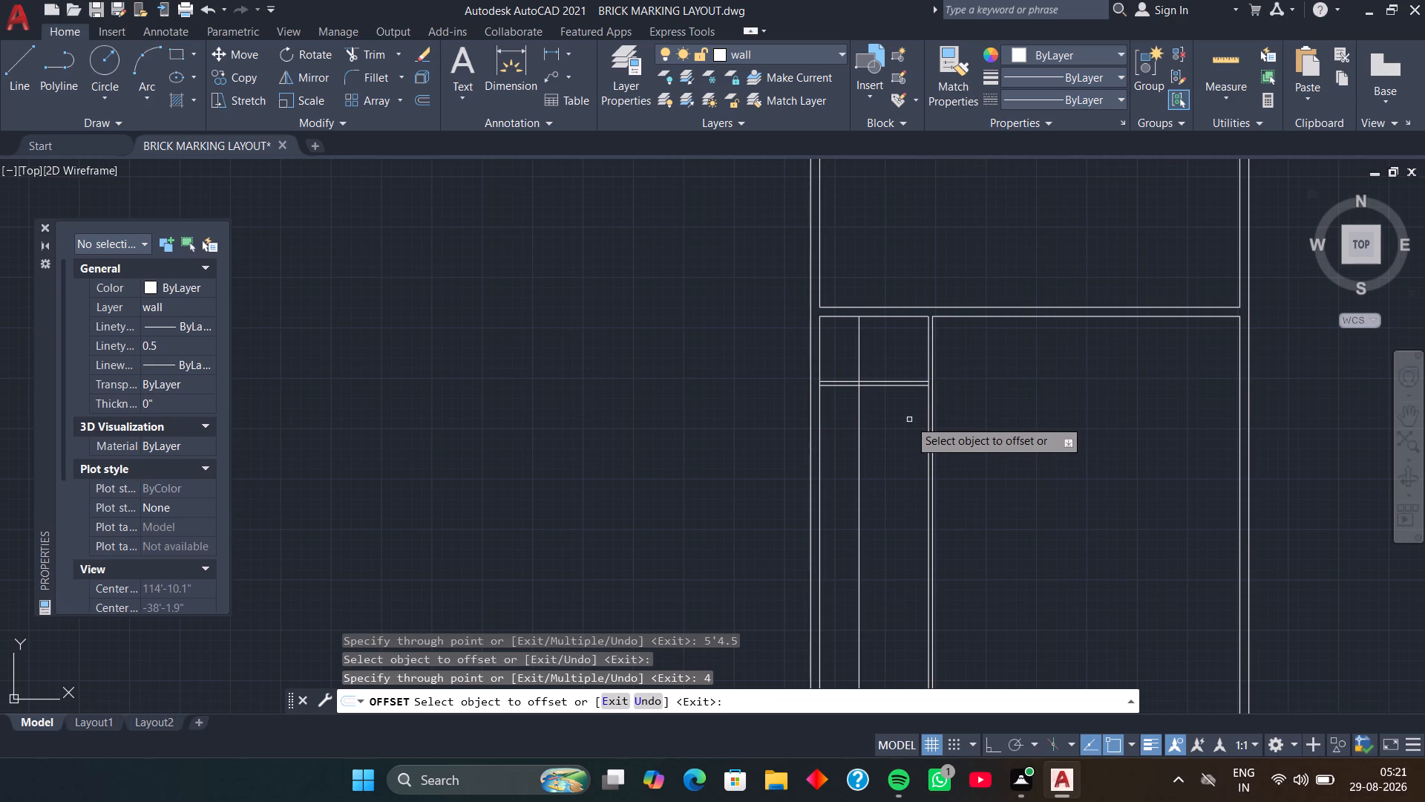
Trim the vertical partition's room-side line between the horizontal partition's two lines to open their junction.
scroll(911, 405, "up", 2)
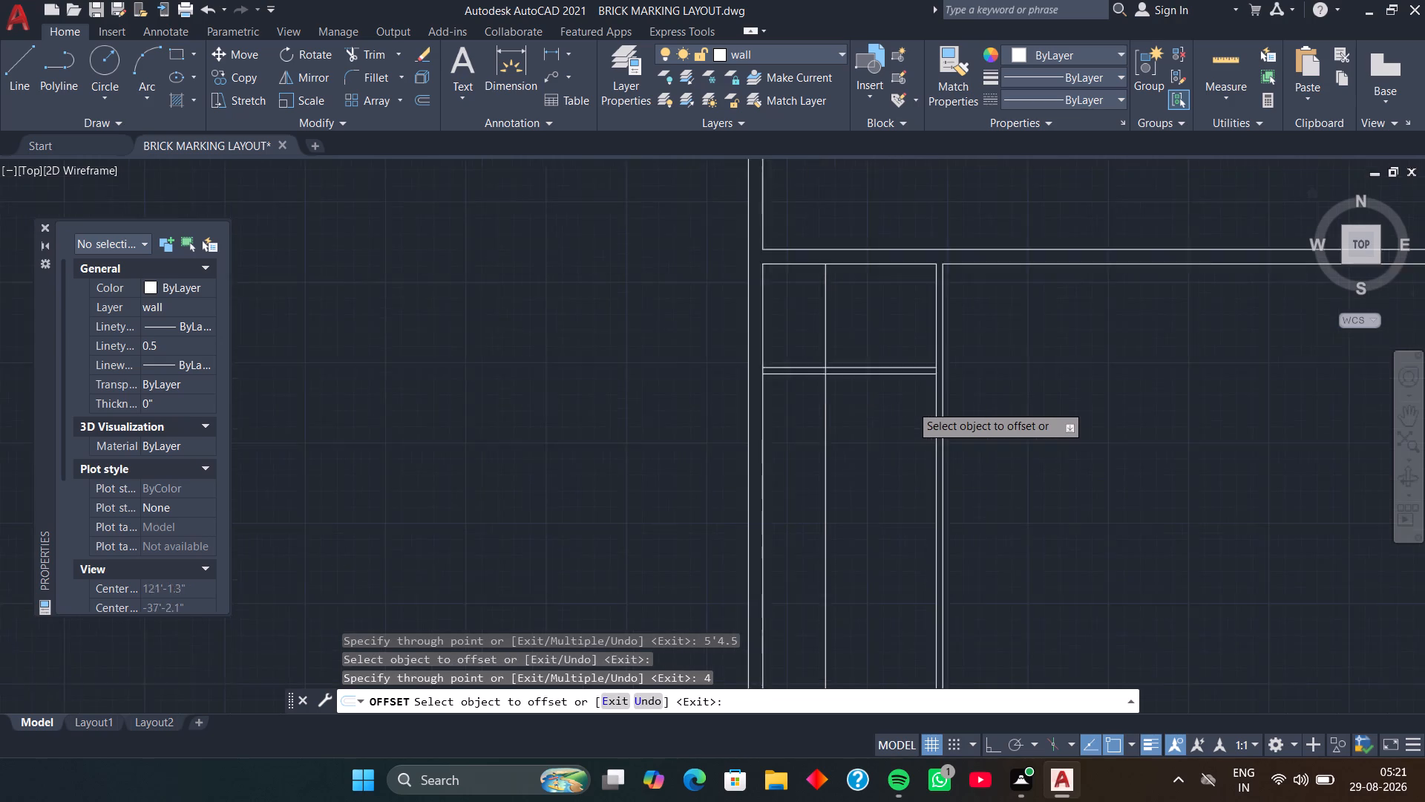
scroll(911, 405, "up", 1)
middle_click_drag(894, 385, 980, 486)
scroll(974, 514, "down", 1)
middle_click_drag(974, 513, 983, 522)
key("space")
type("tr")
key("Return")
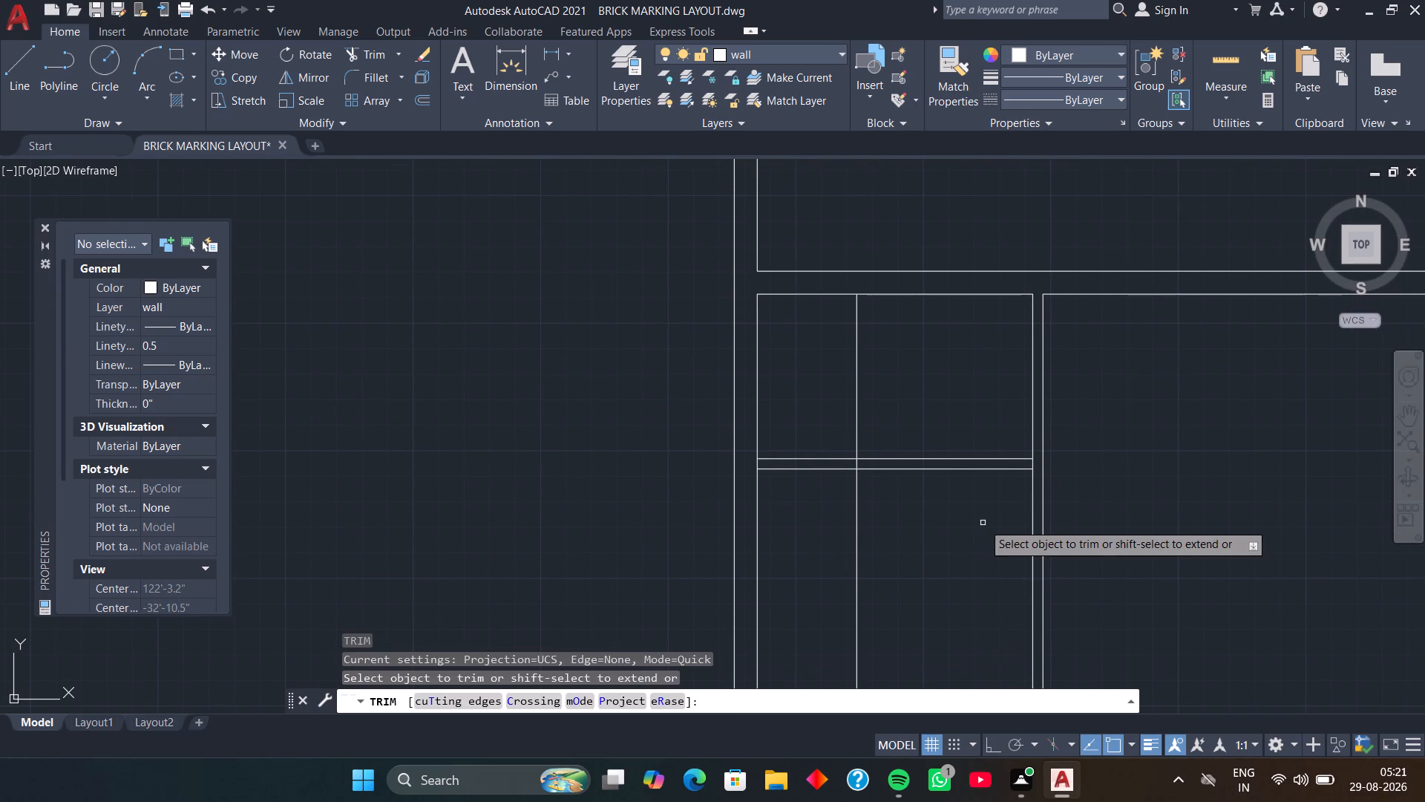
scroll(1033, 471, "up", 4)
left_click(1016, 446)
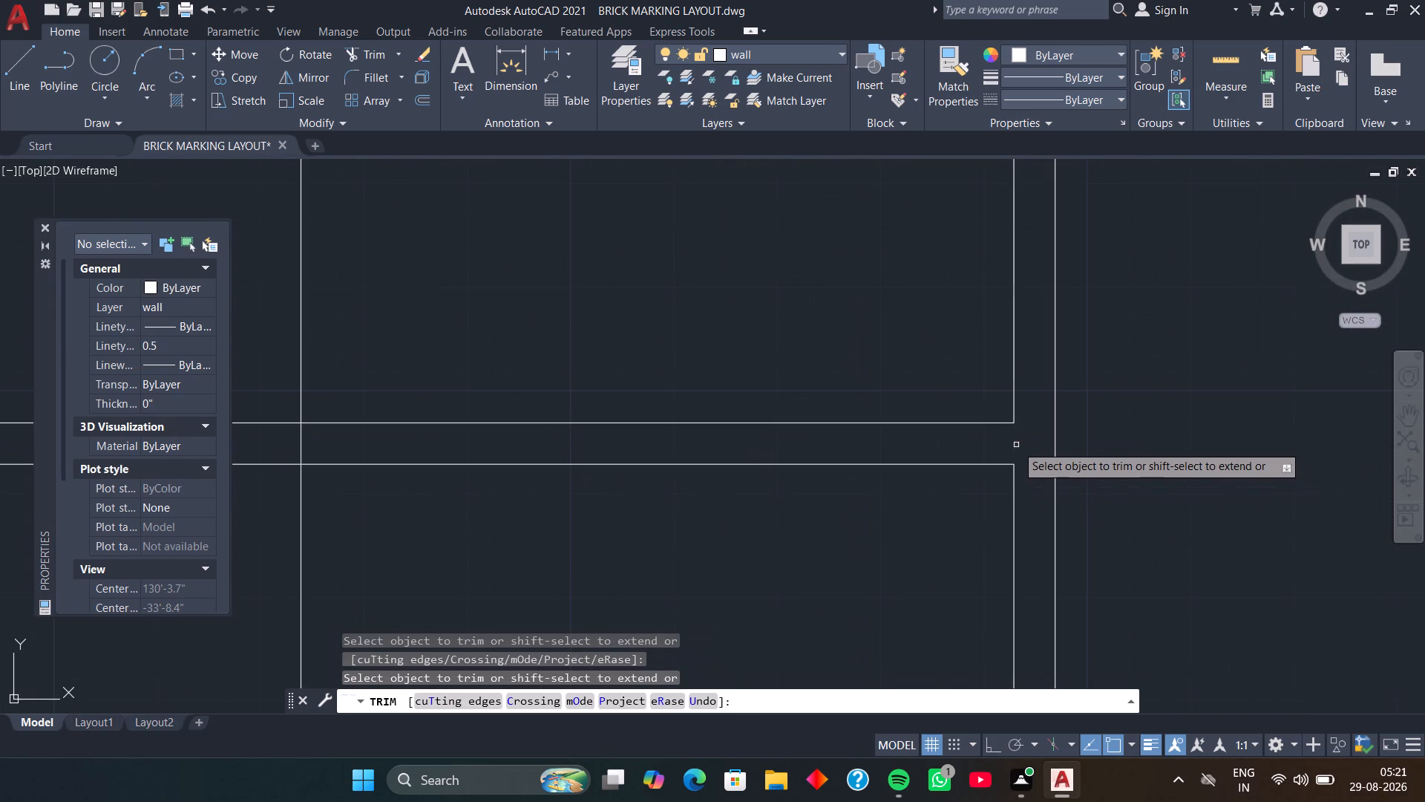
Trim away the 3'3" offset line within and below the horizontal partition, keeping only the part above it.
scroll(967, 455, "down", 4)
middle_click_drag(854, 491, 992, 472)
scroll(950, 446, "up", 4)
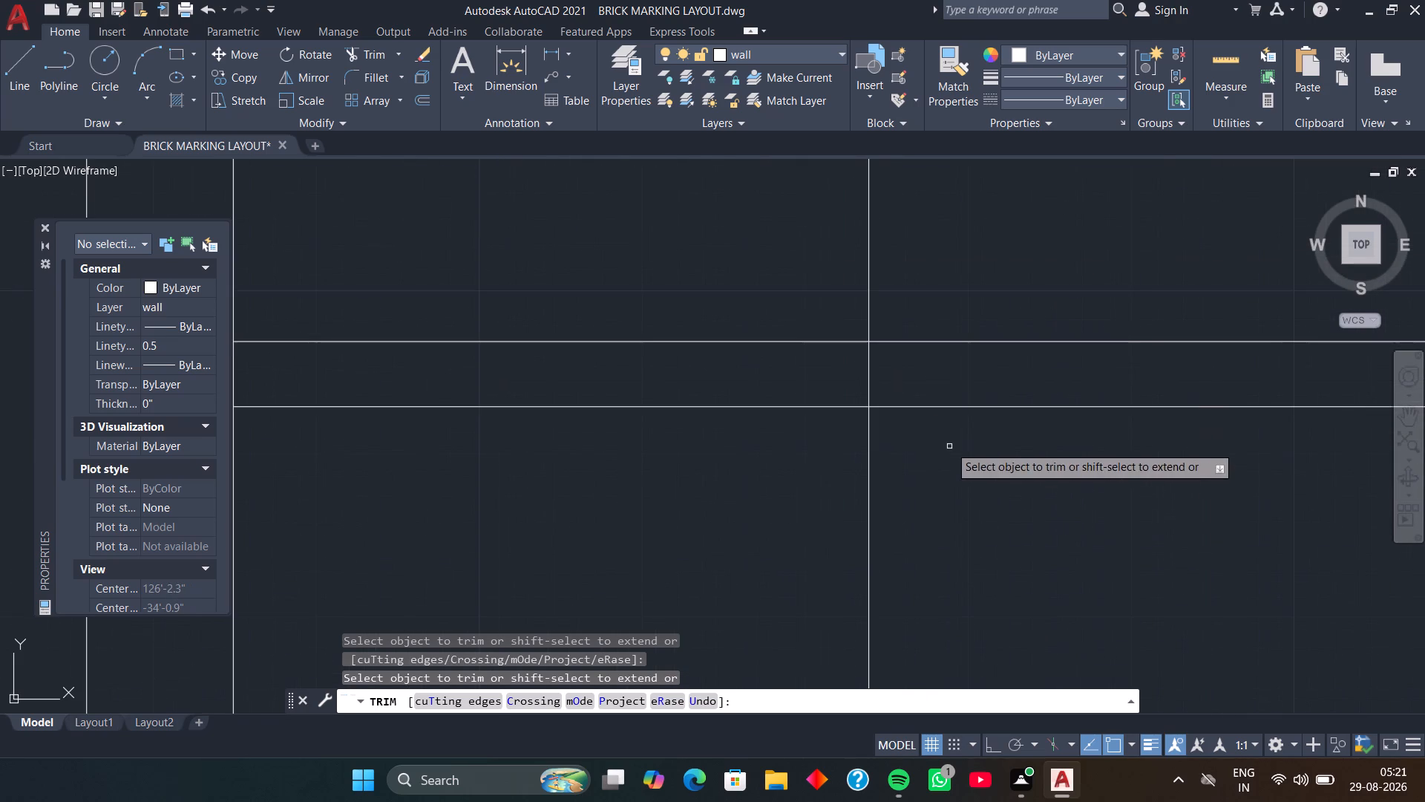
left_click(867, 380)
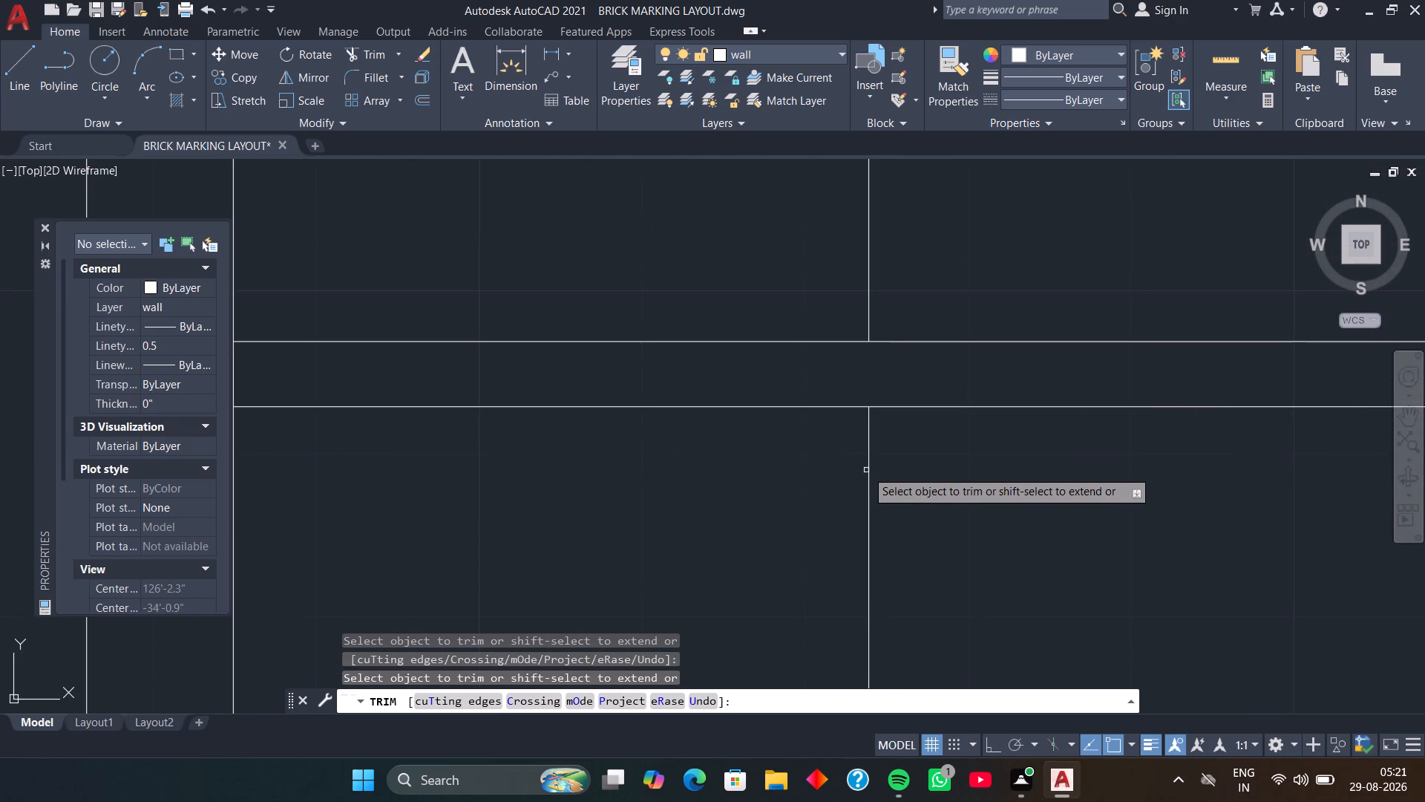
left_click(871, 472)
Trim the first vertical wall's inner line between the horizontal partition's two lines to open the junction.
scroll(833, 477, "down", 4)
middle_click_drag(846, 476, 1050, 434)
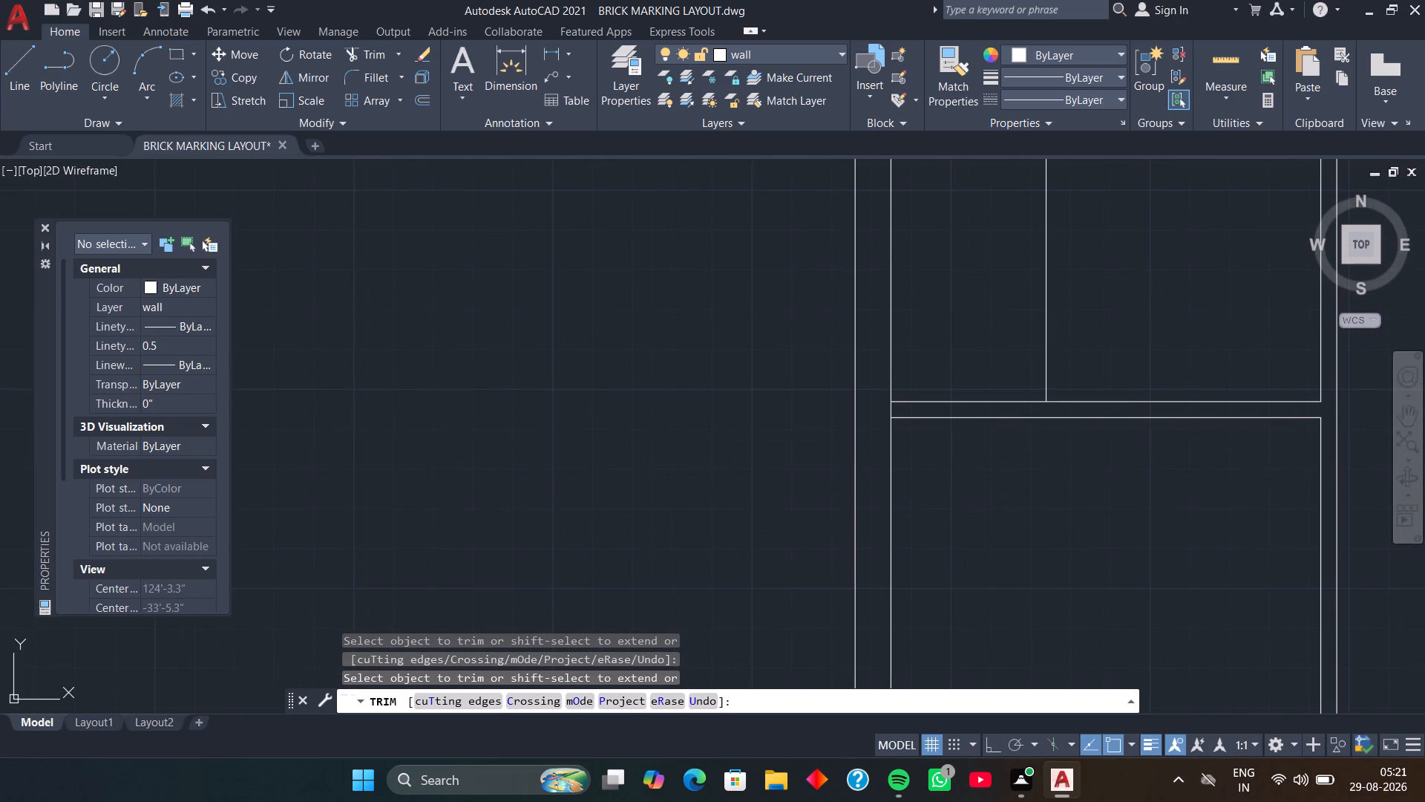
scroll(877, 412, "up", 4)
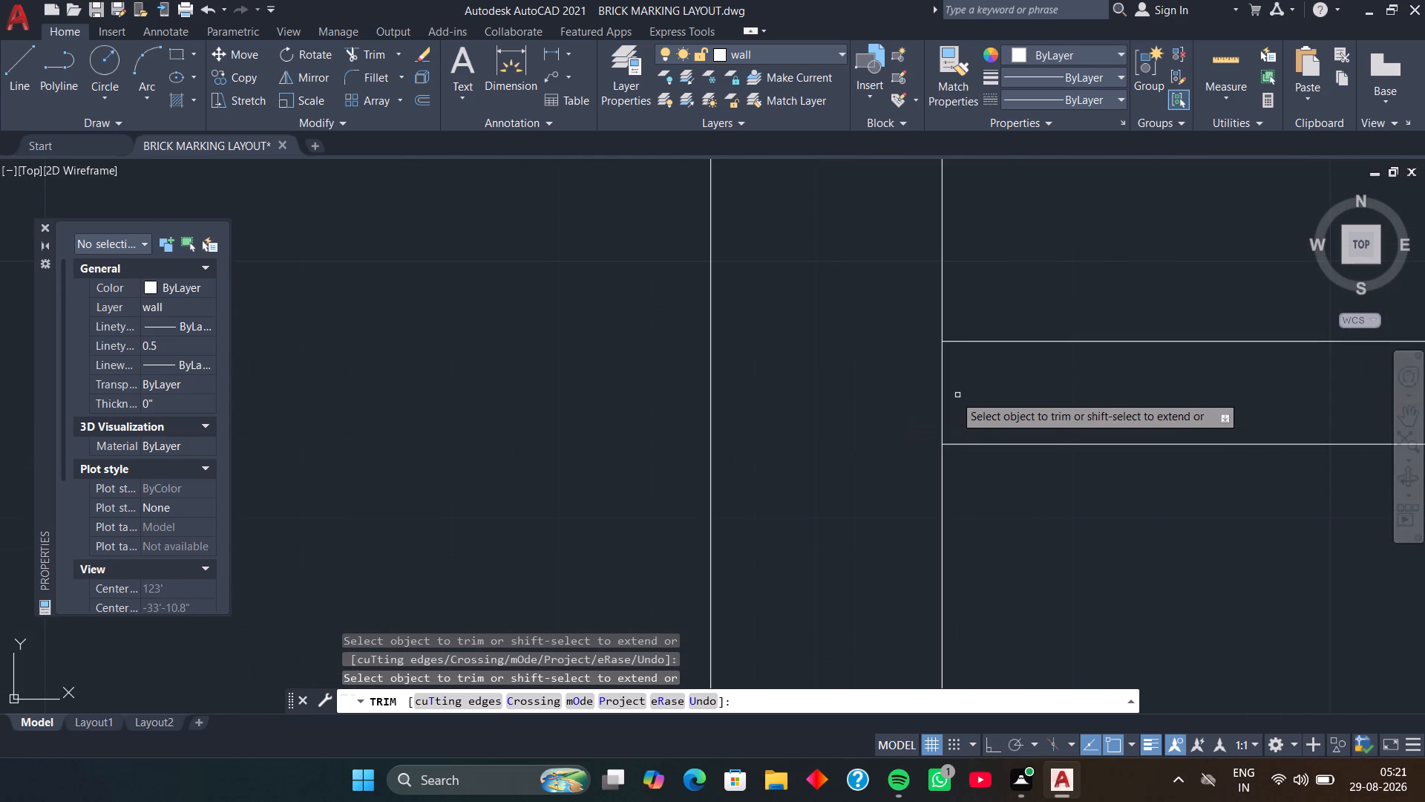
left_click(943, 395)
scroll(943, 395, "down", 4)
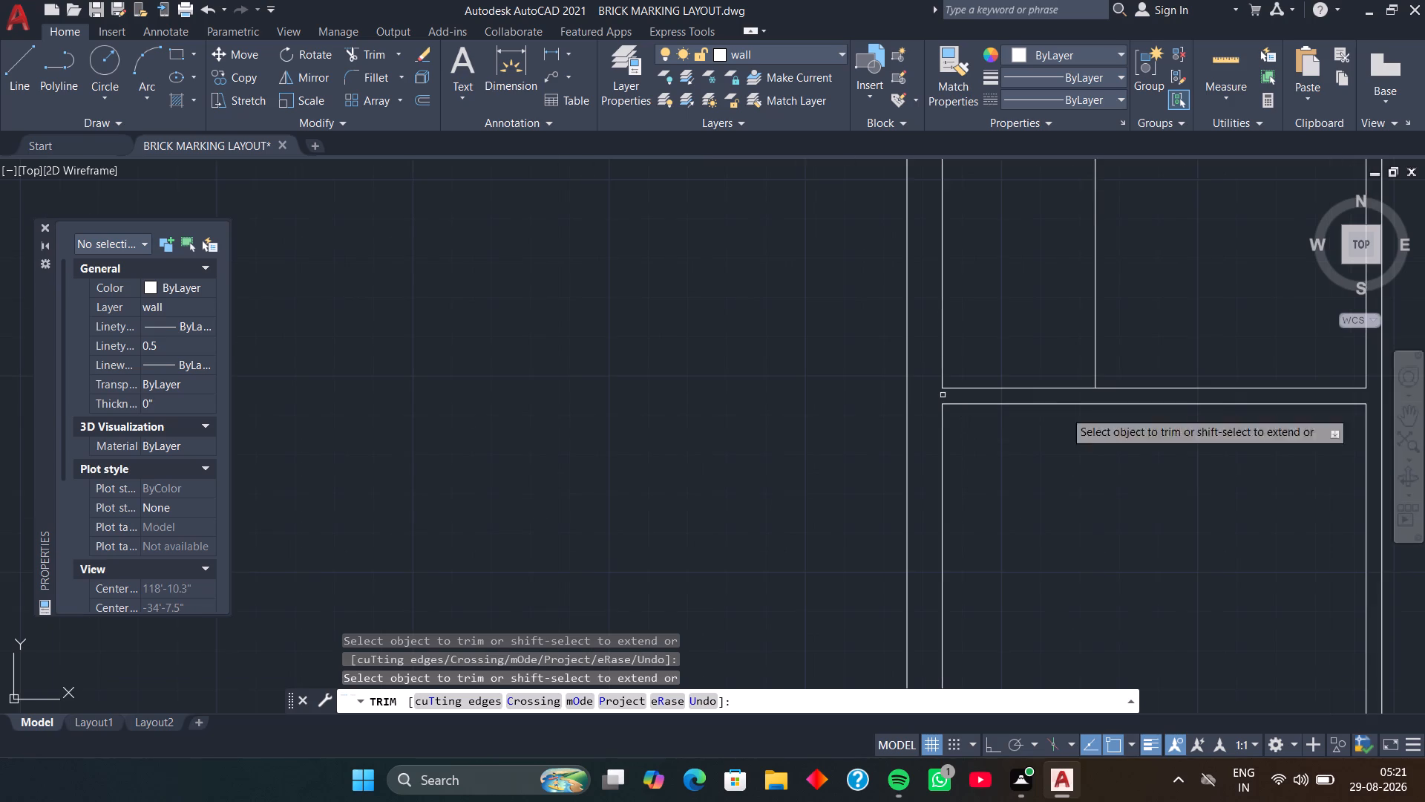
middle_click_drag(1064, 411, 718, 409)
middle_click_drag(1045, 338, 884, 426)
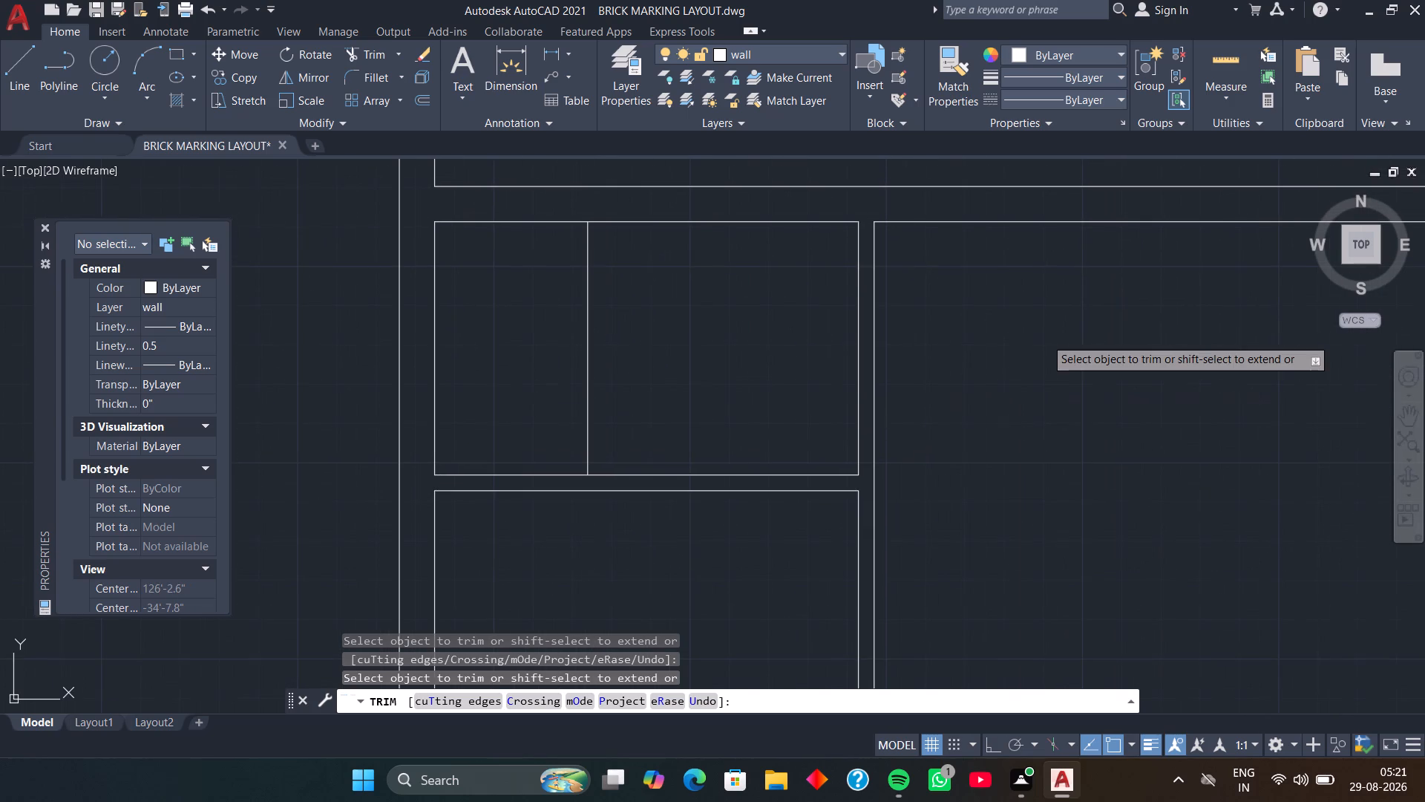
scroll(935, 419, "down", 1)
key("space")
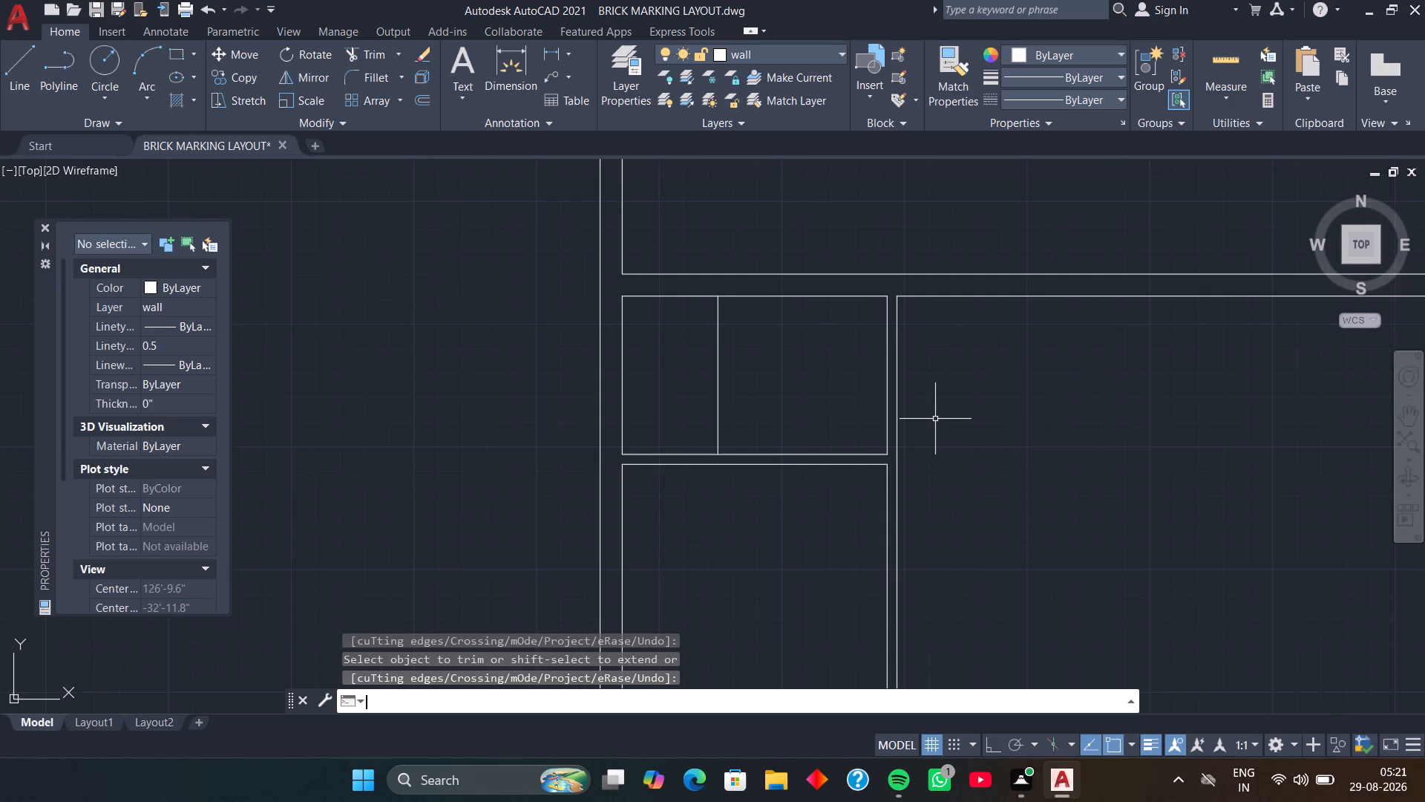
Offset the vertical partition's right-hand line 4'6" to the right, and that copy 9" further right to form a vertical wall.
type("o")
key("space")
key("space")
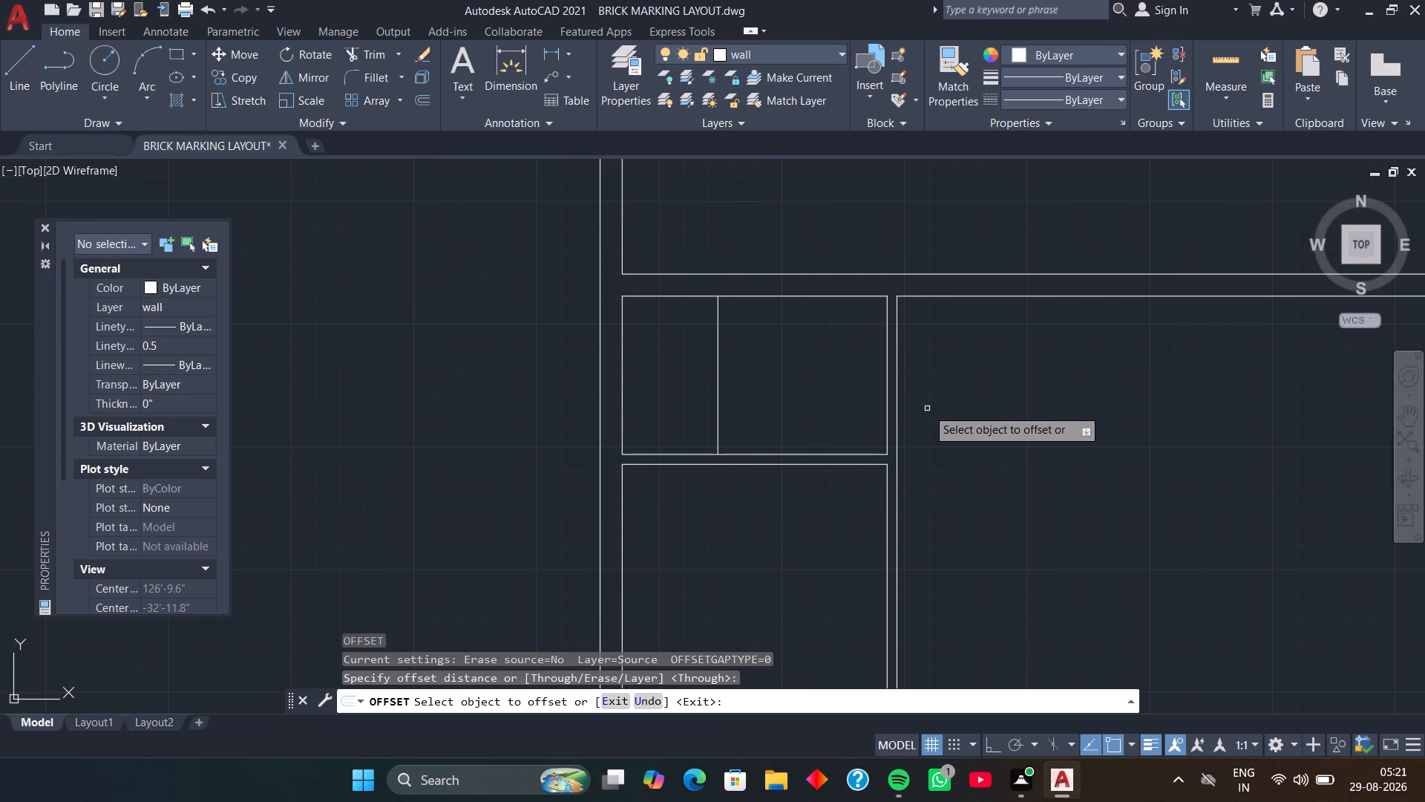
left_click(898, 372)
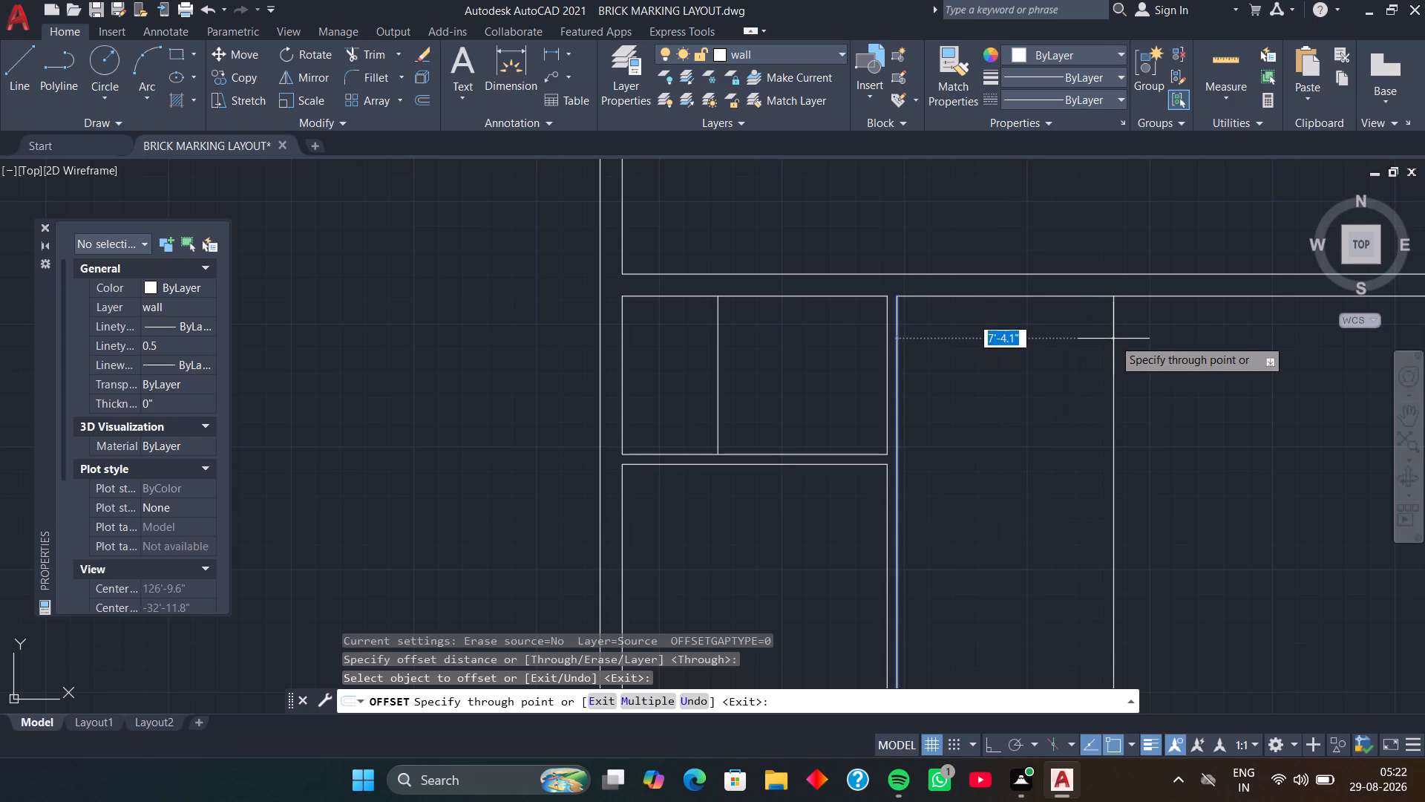
type("4'6")
key("Return")
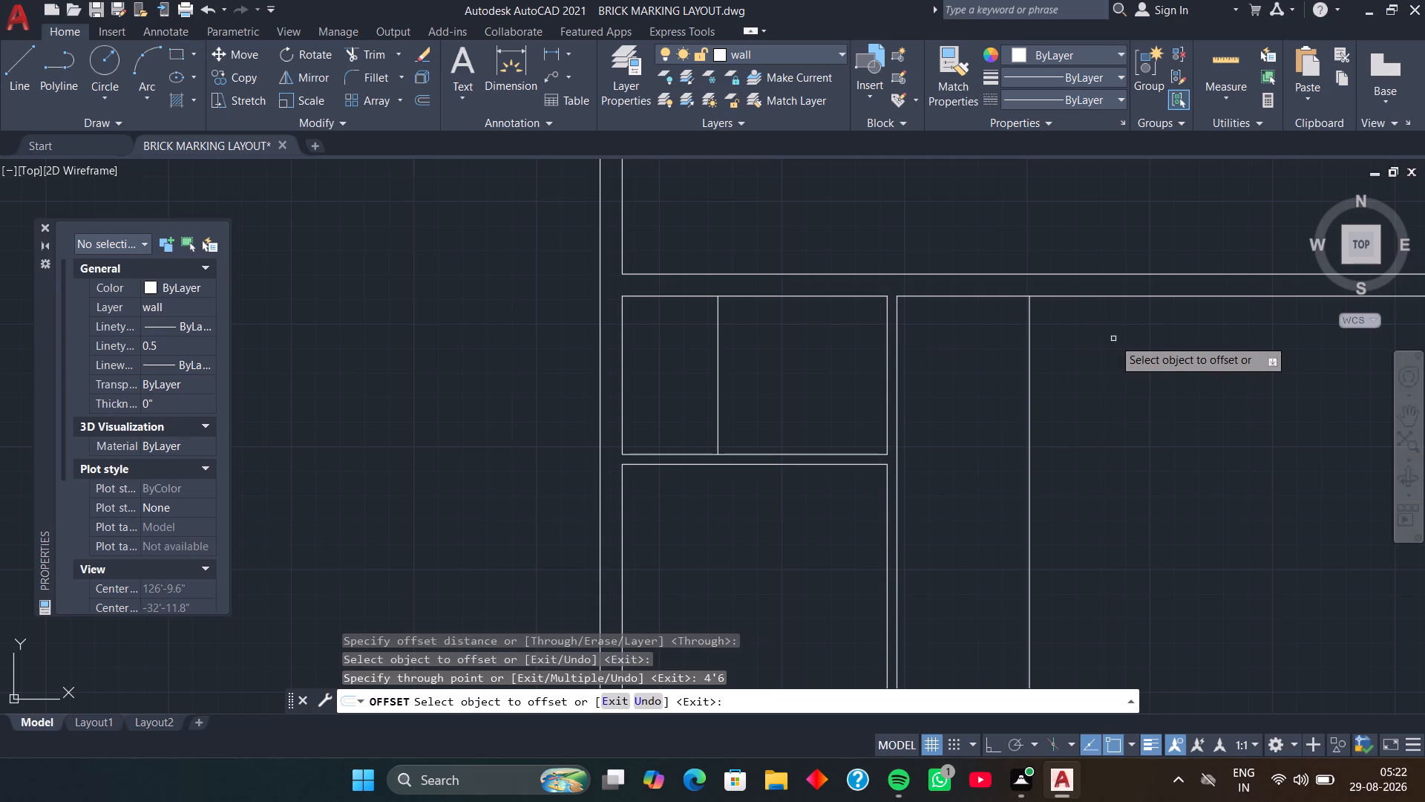
left_click(1029, 356)
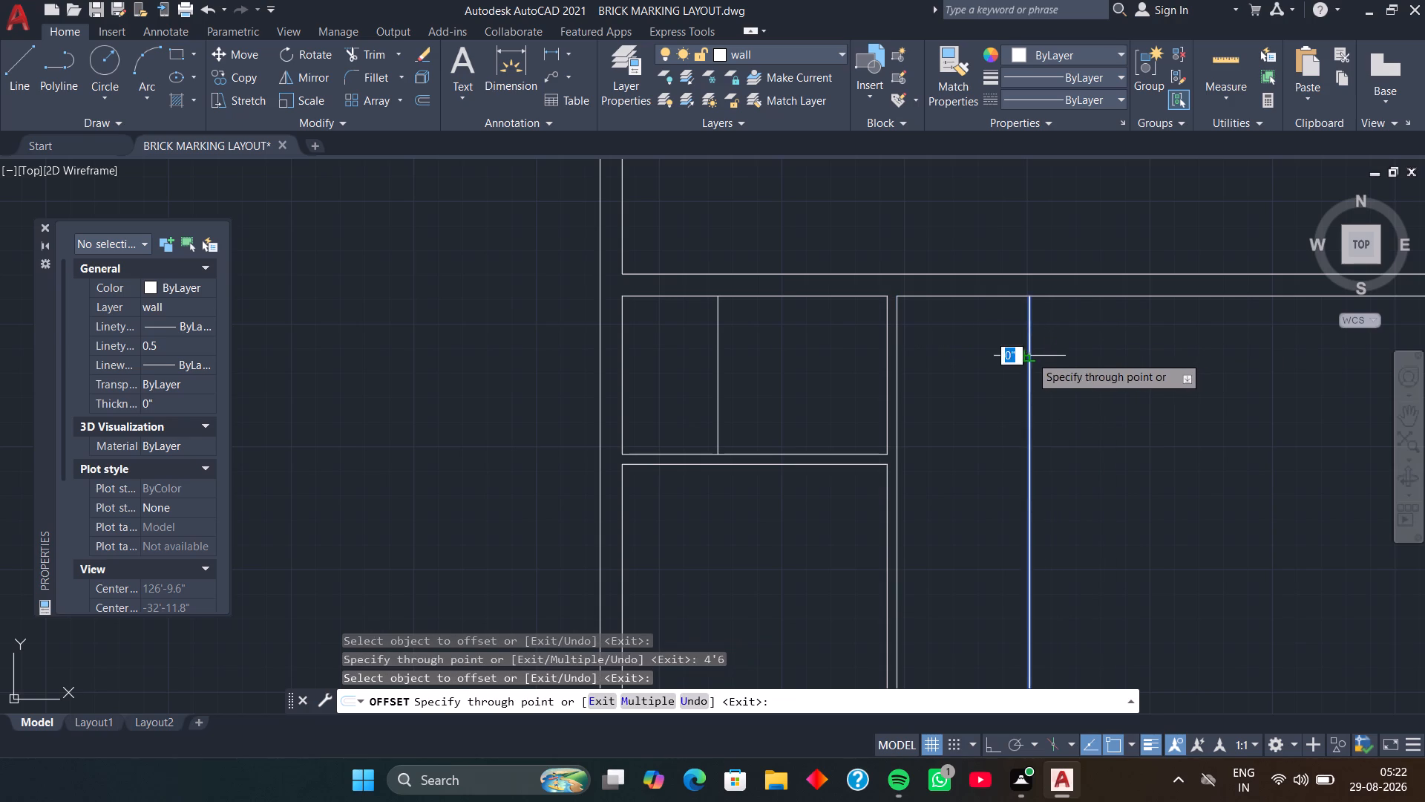
key("9")
key("Return")
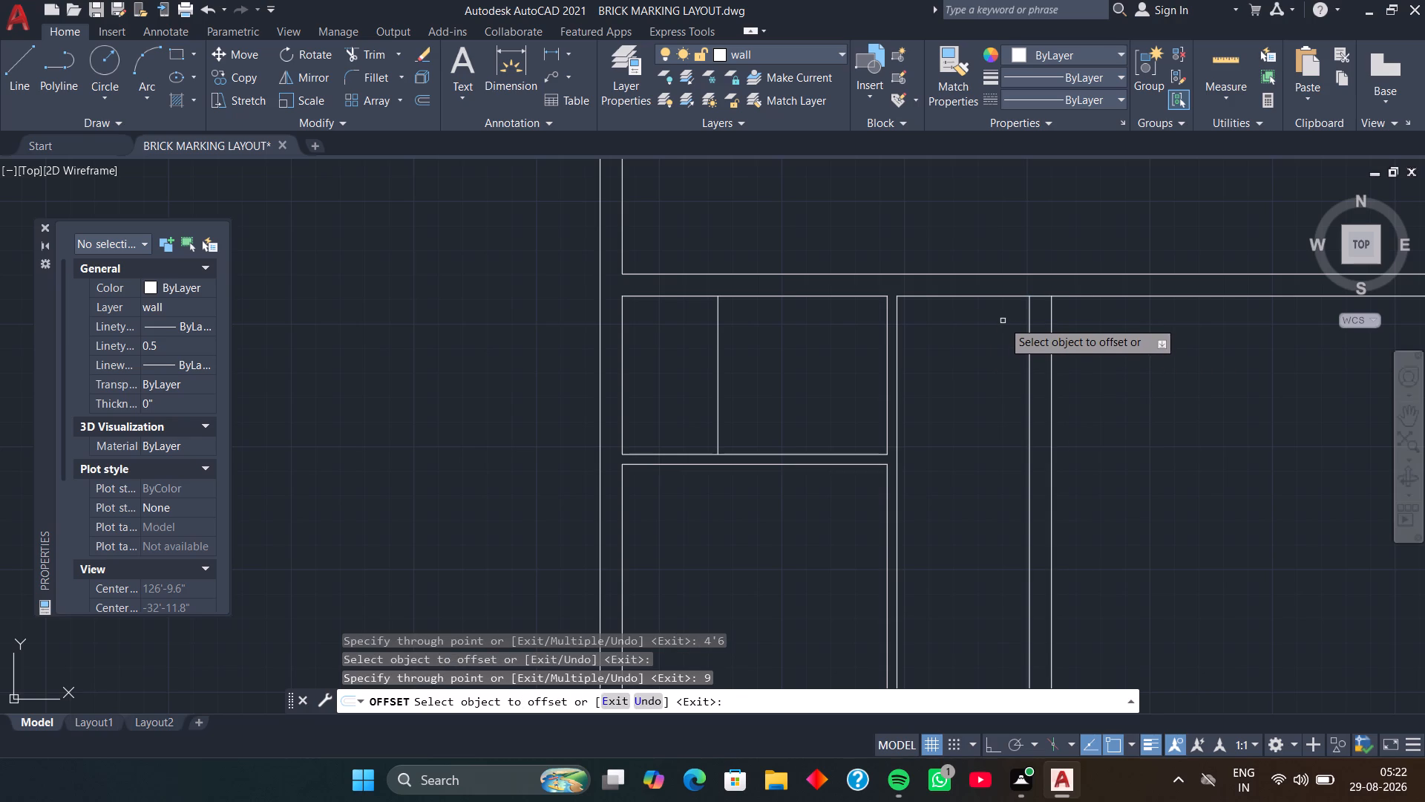
key("space")
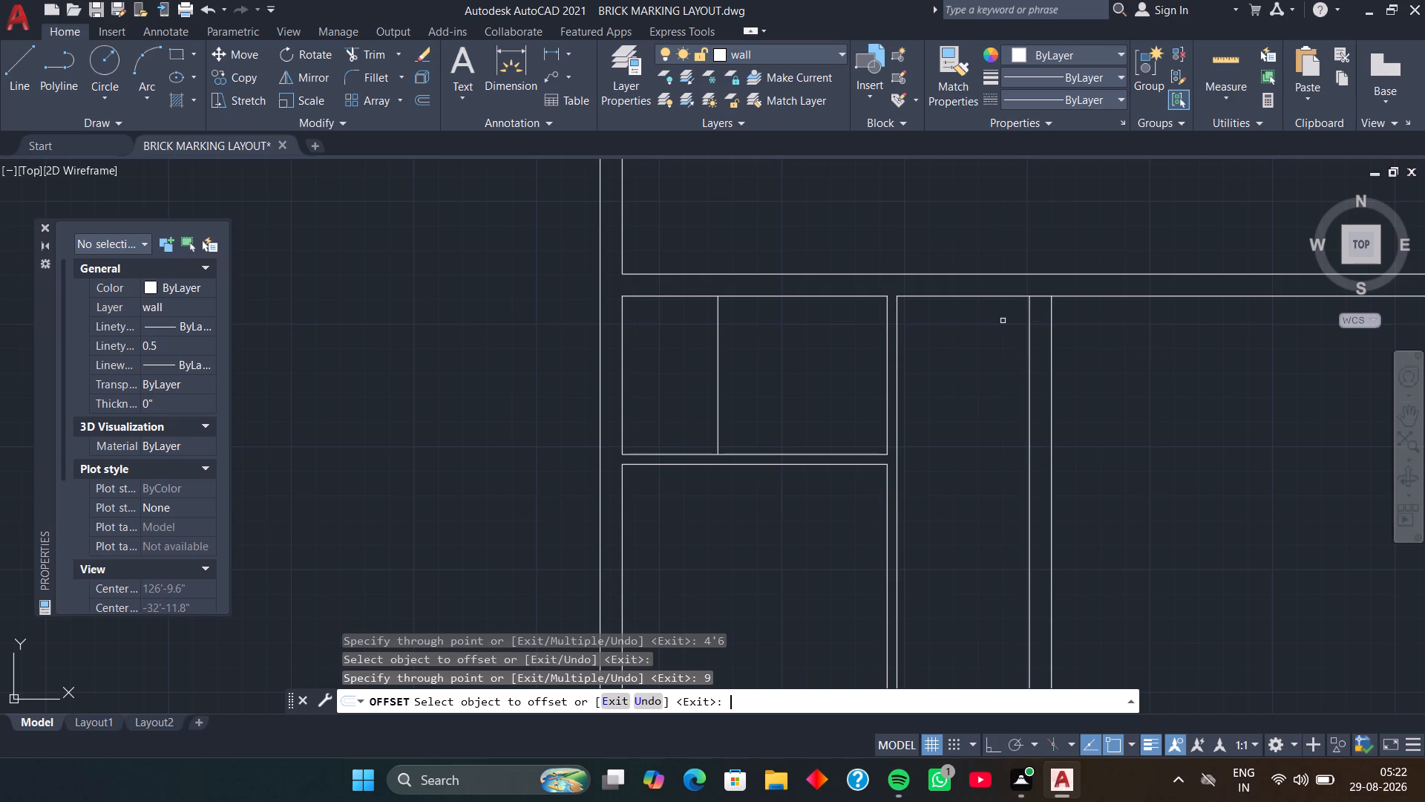
Trim the horizontal wall's lower line between the new 9" vertical wall's two lines to open the junction.
type("t")
key("r")
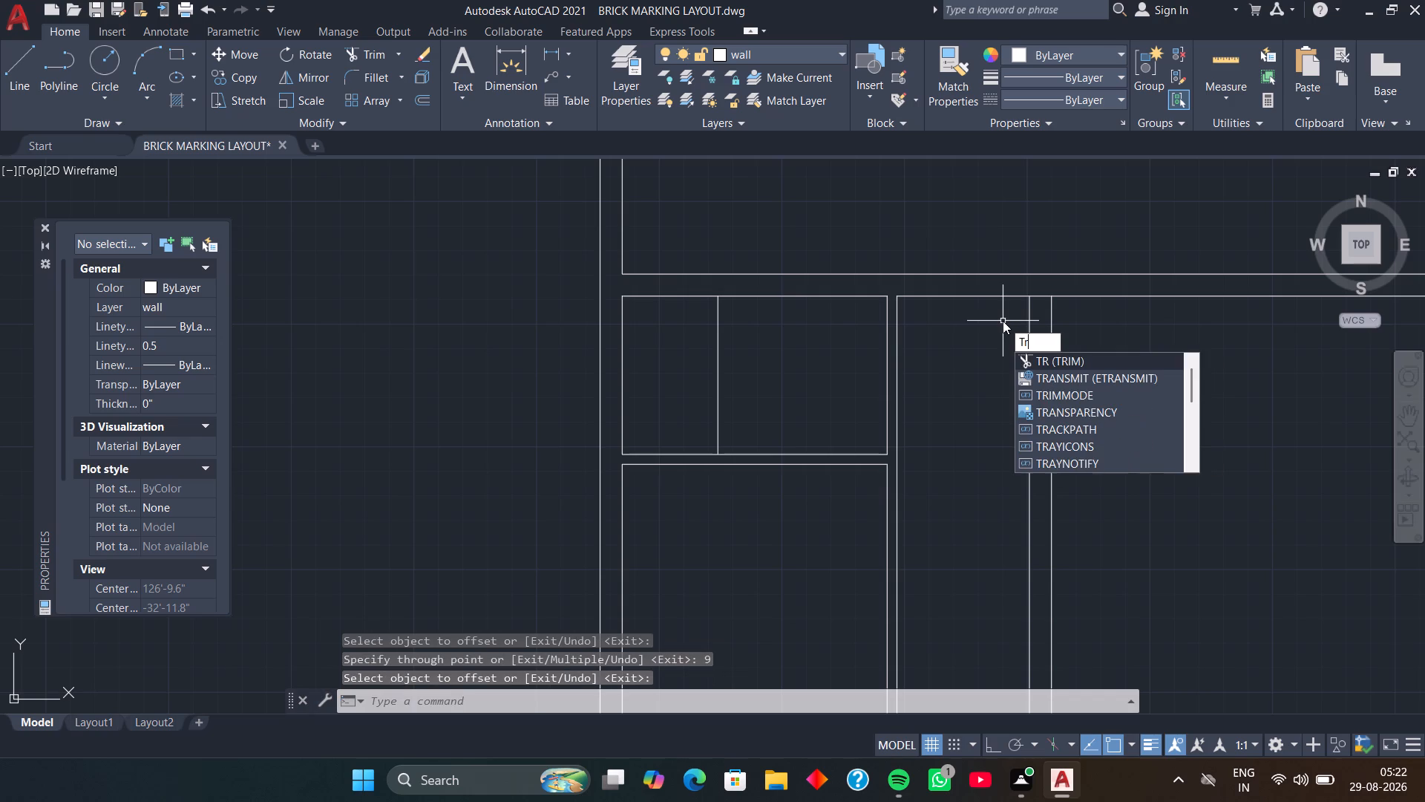
key("space")
scroll(1052, 298, "up", 2)
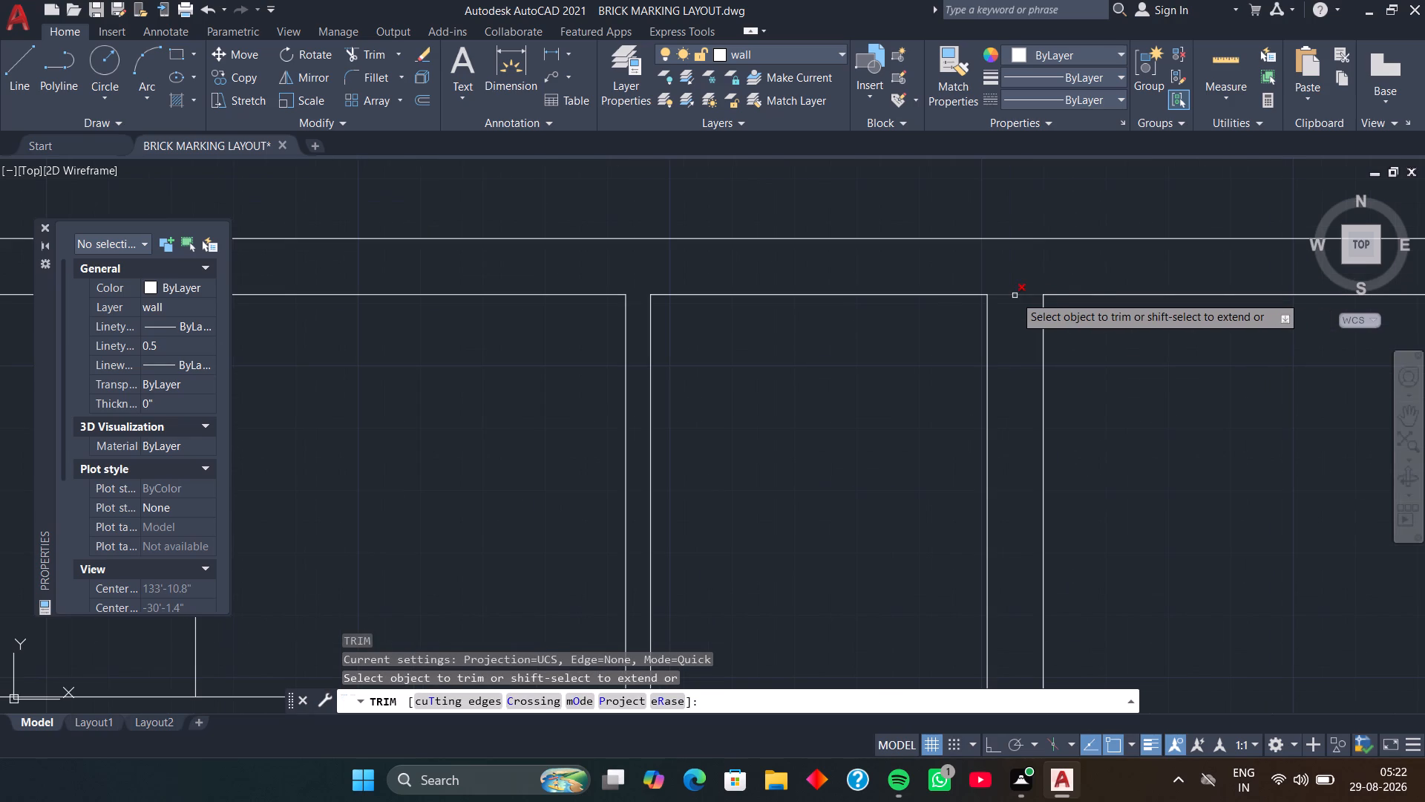
left_click(1015, 296)
key("space")
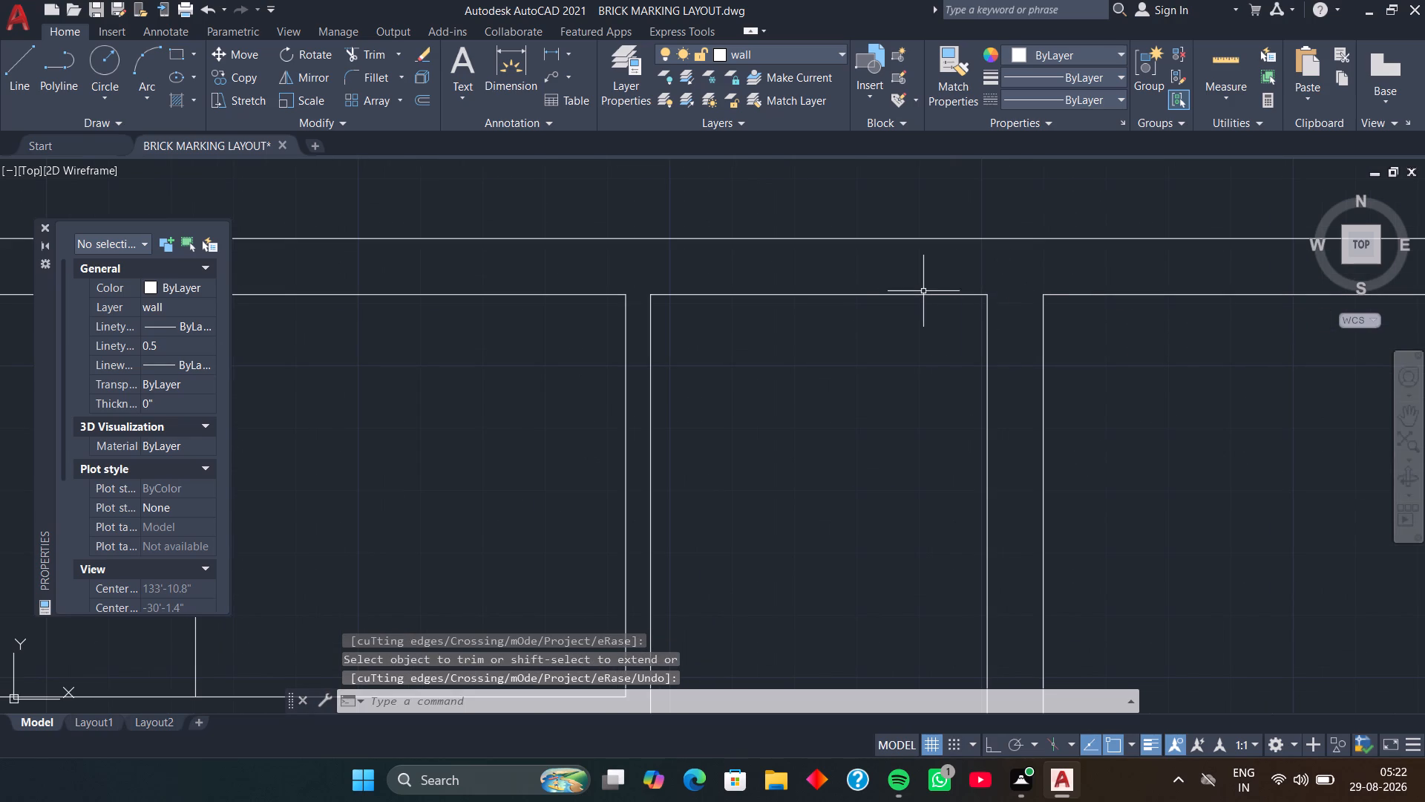
Offset the top line of the narrow 4'6" space 5" upward into the horizontal wall.
scroll(892, 291, "down", 1)
middle_click_drag(887, 325, 908, 322)
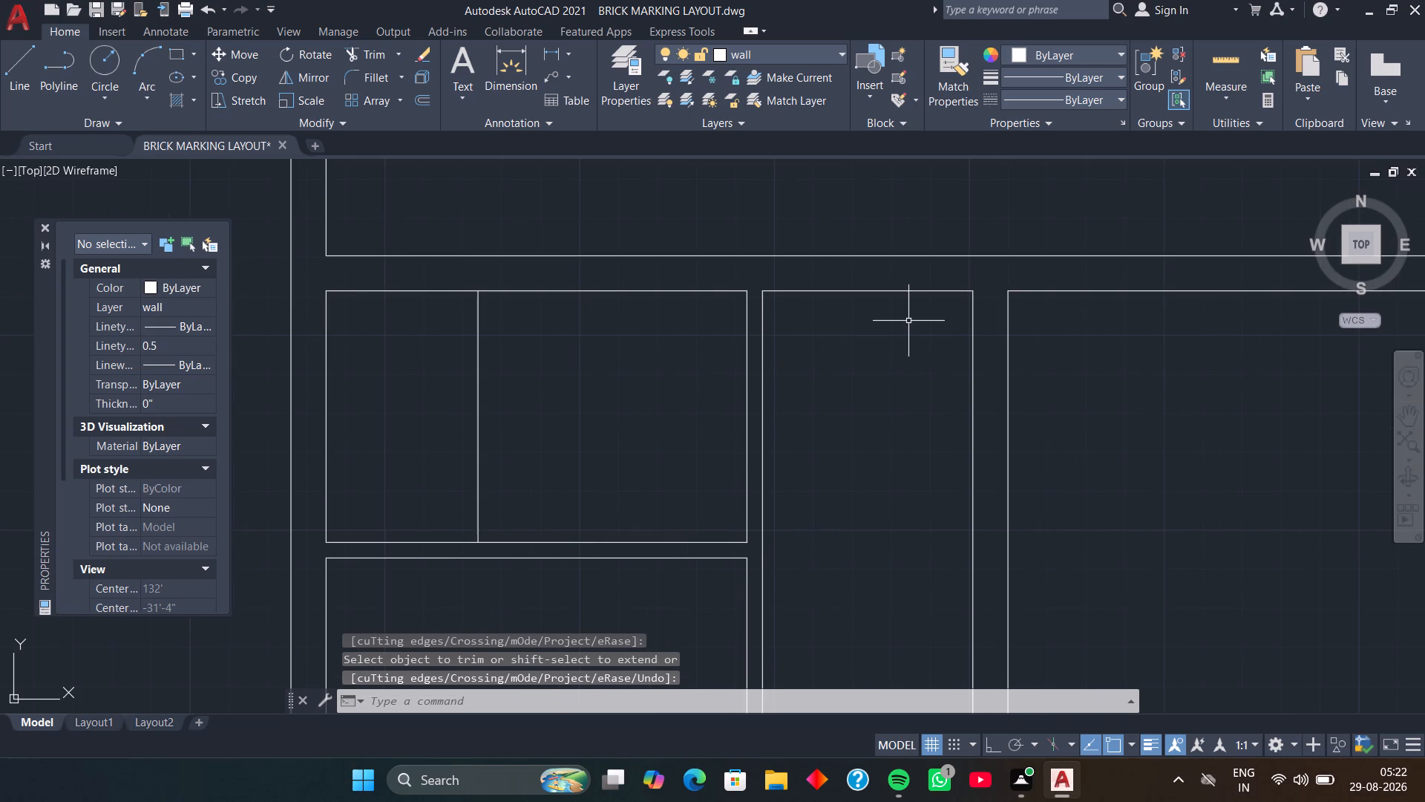
type("o")
key("space")
key("space")
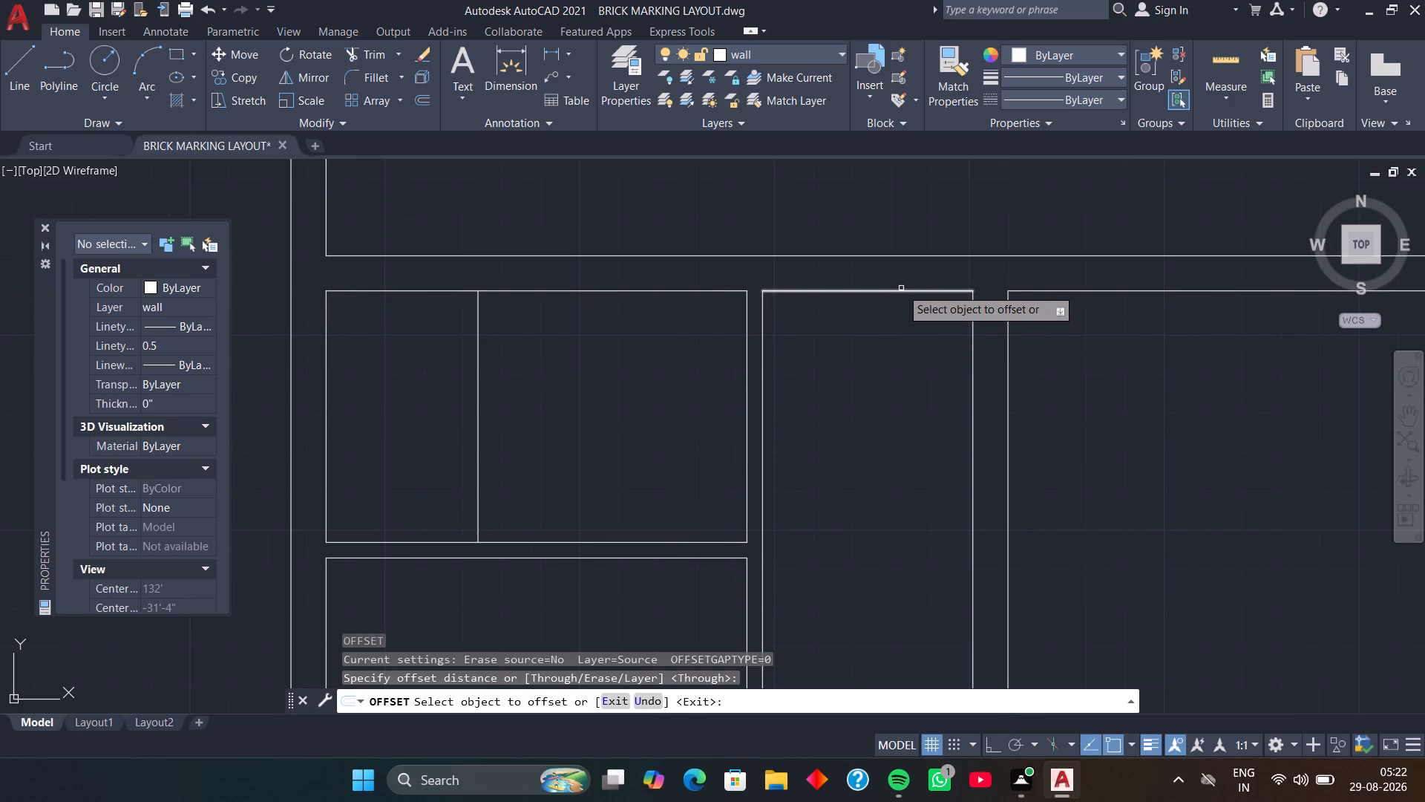
left_click(901, 288)
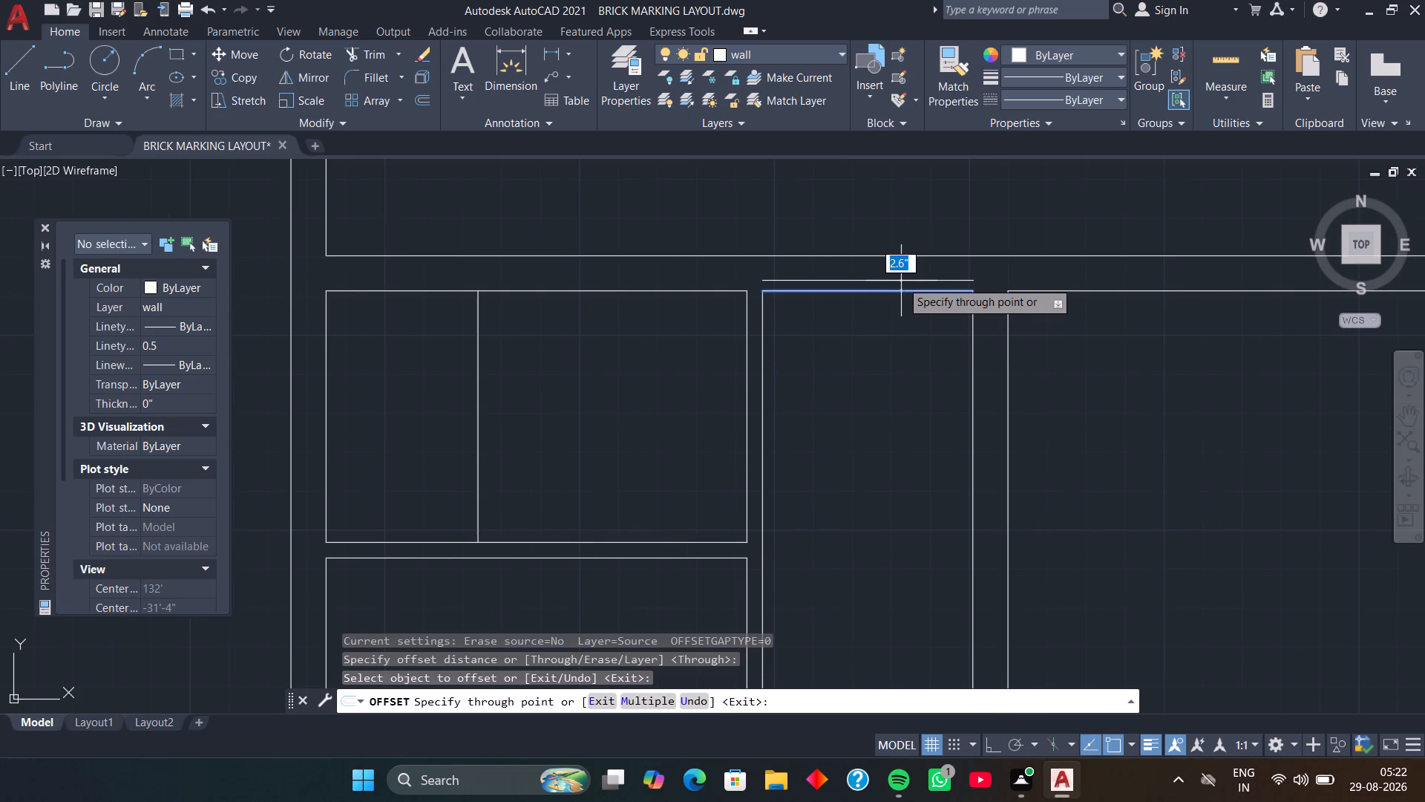
key("5")
key("Return")
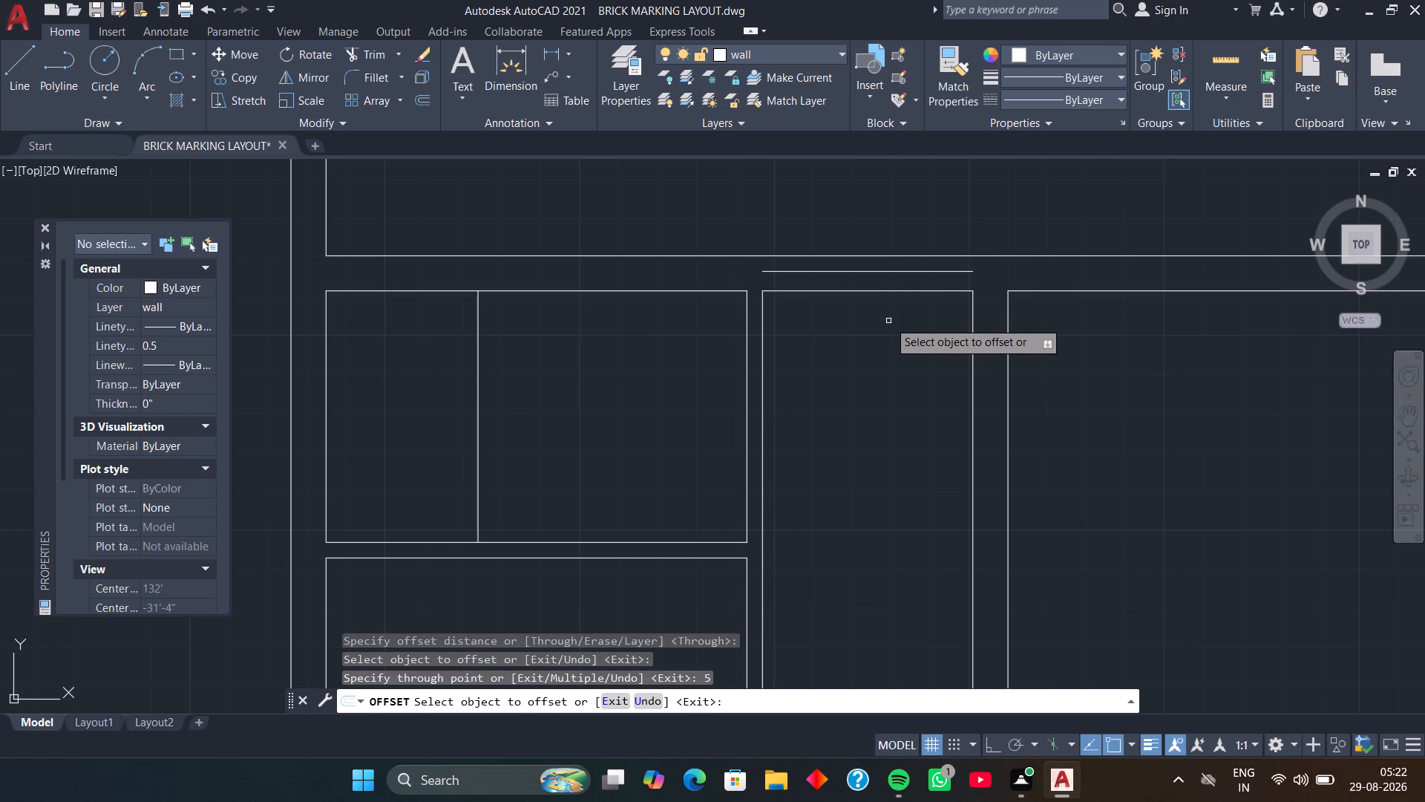
key("space")
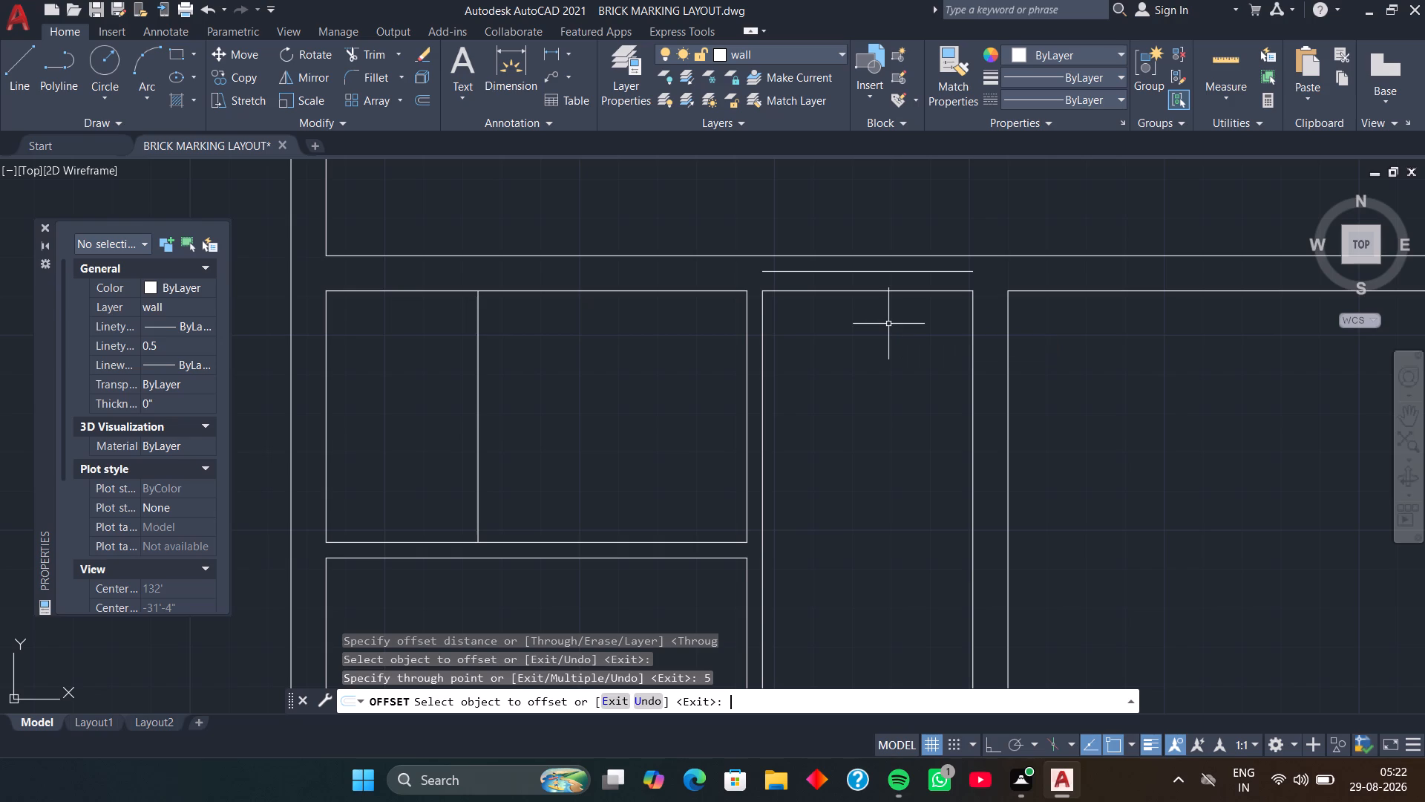
Trim away the narrow space's original top line below the 5" offset copy.
type("tr")
key("space")
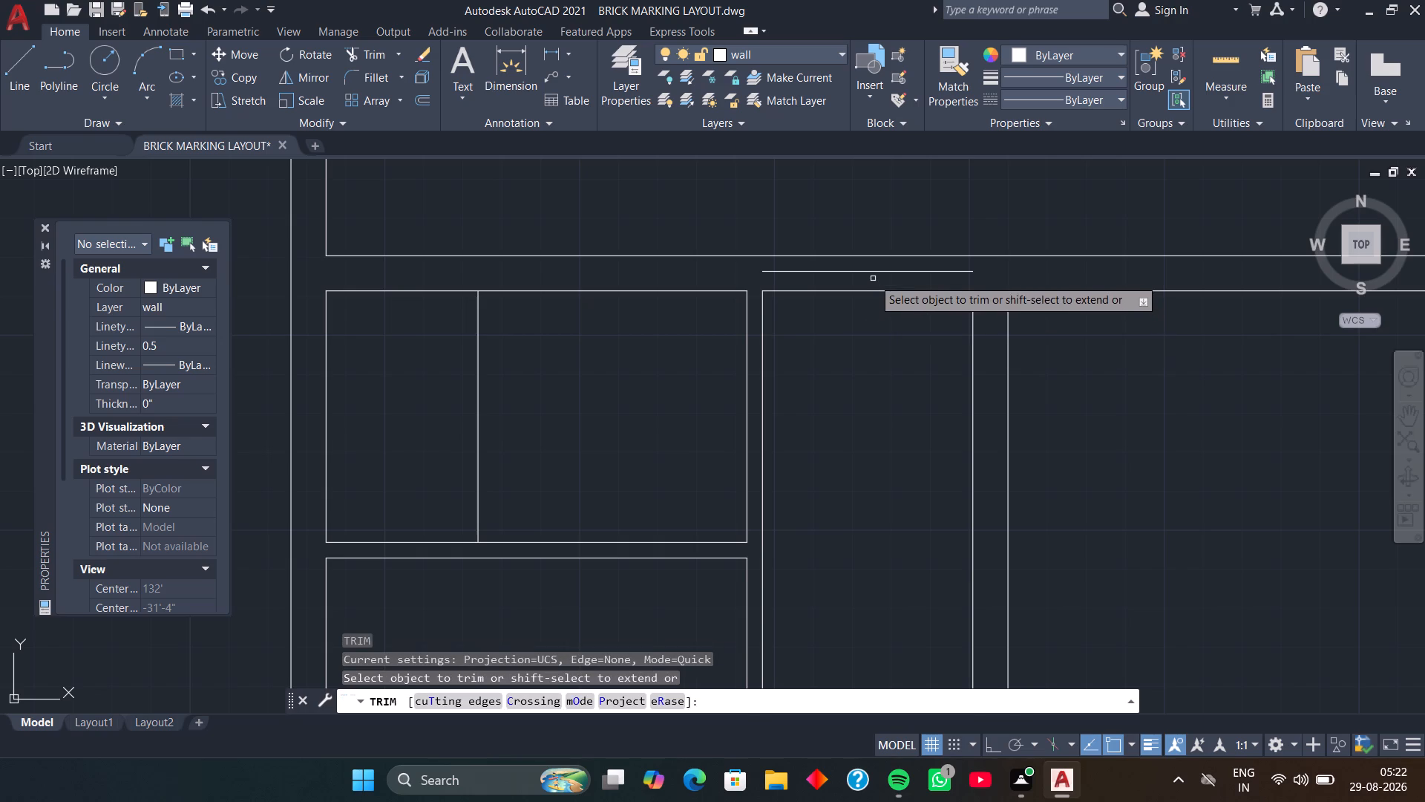
left_click(877, 291)
key("space")
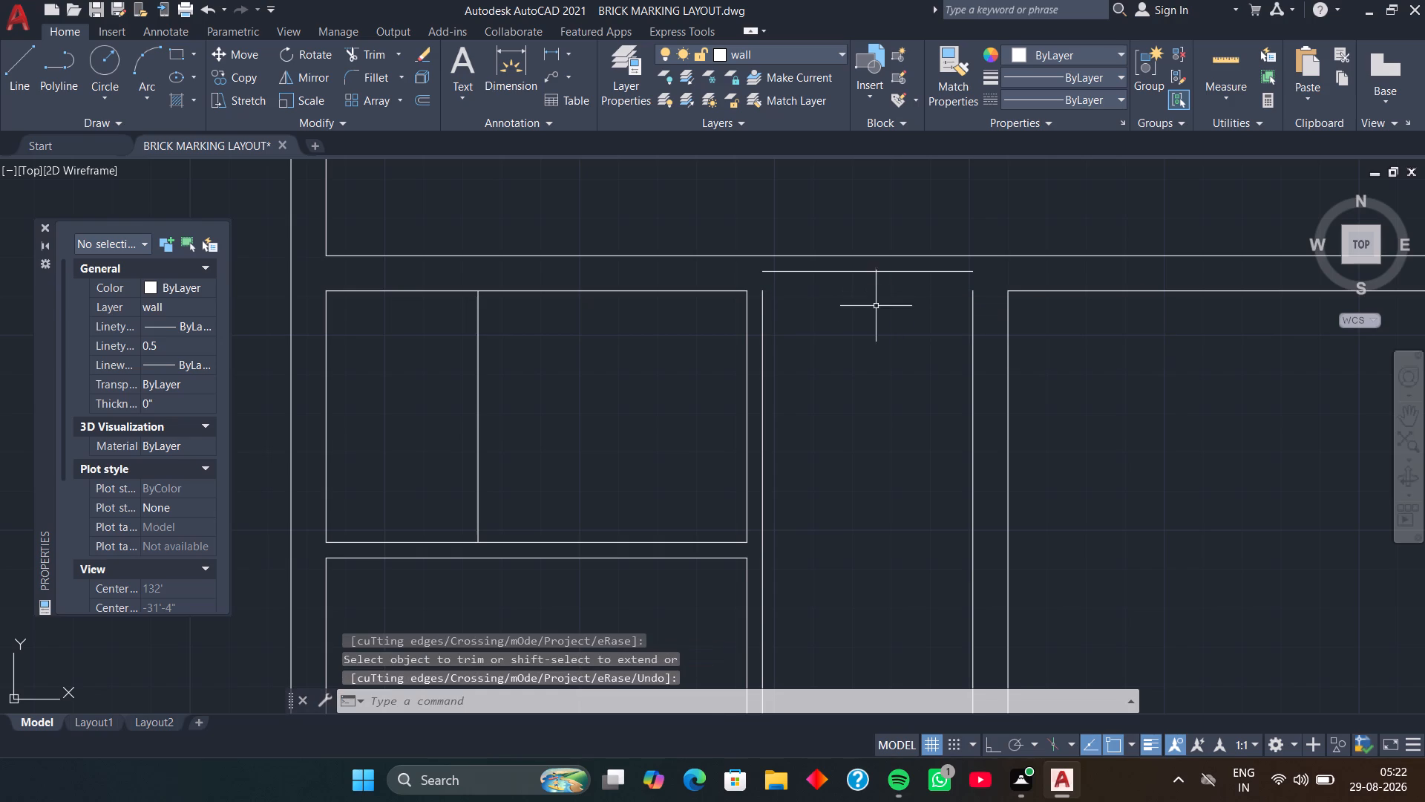
Extend both side lines of the narrow space up to the new top line to close the recess.
type("ex")
key("space")
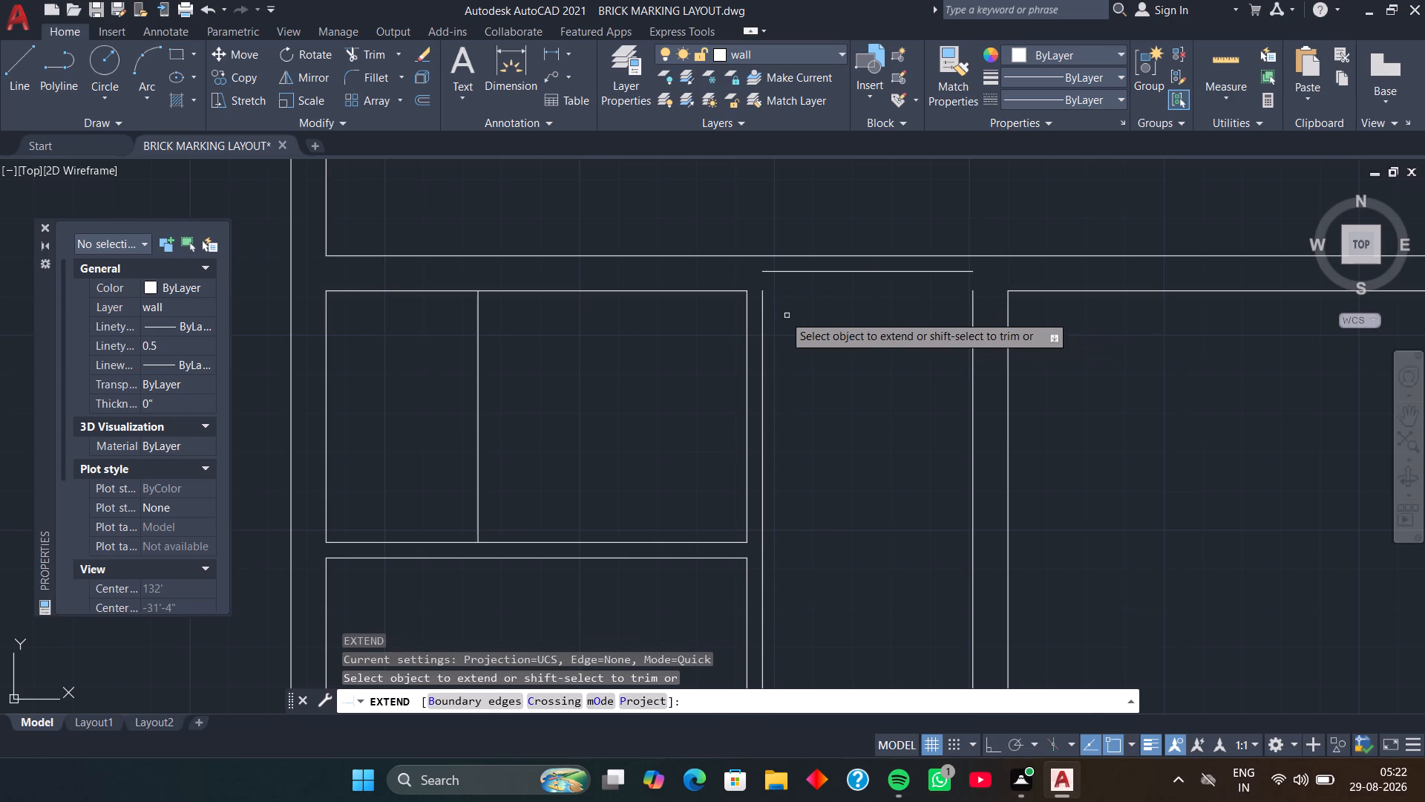
left_click(759, 310)
left_click(766, 310)
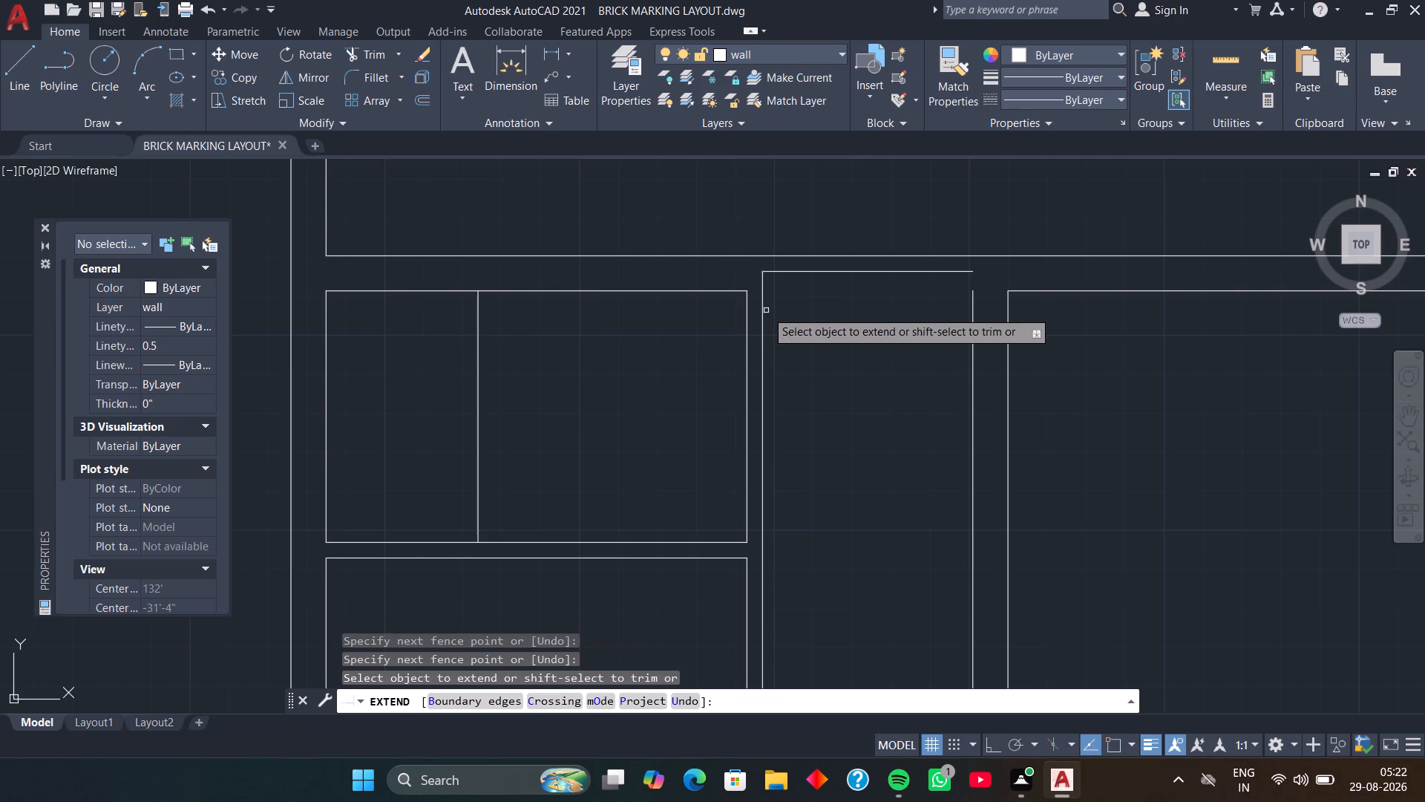
left_click(971, 296)
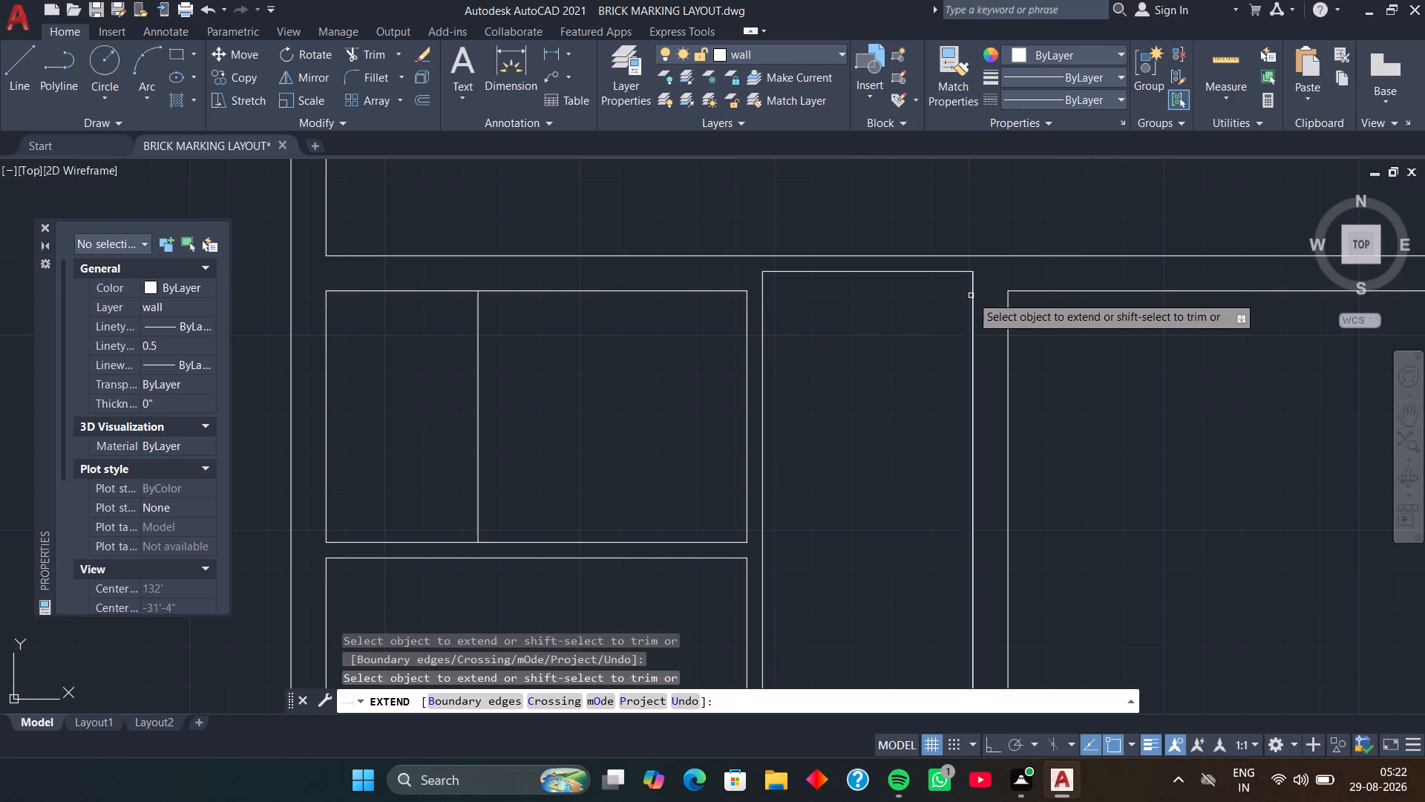
key("space")
Offset the narrow space's recessed top line 5'9" downward, and that copy 4" further down to form a horizontal partition.
scroll(945, 319, "down", 2)
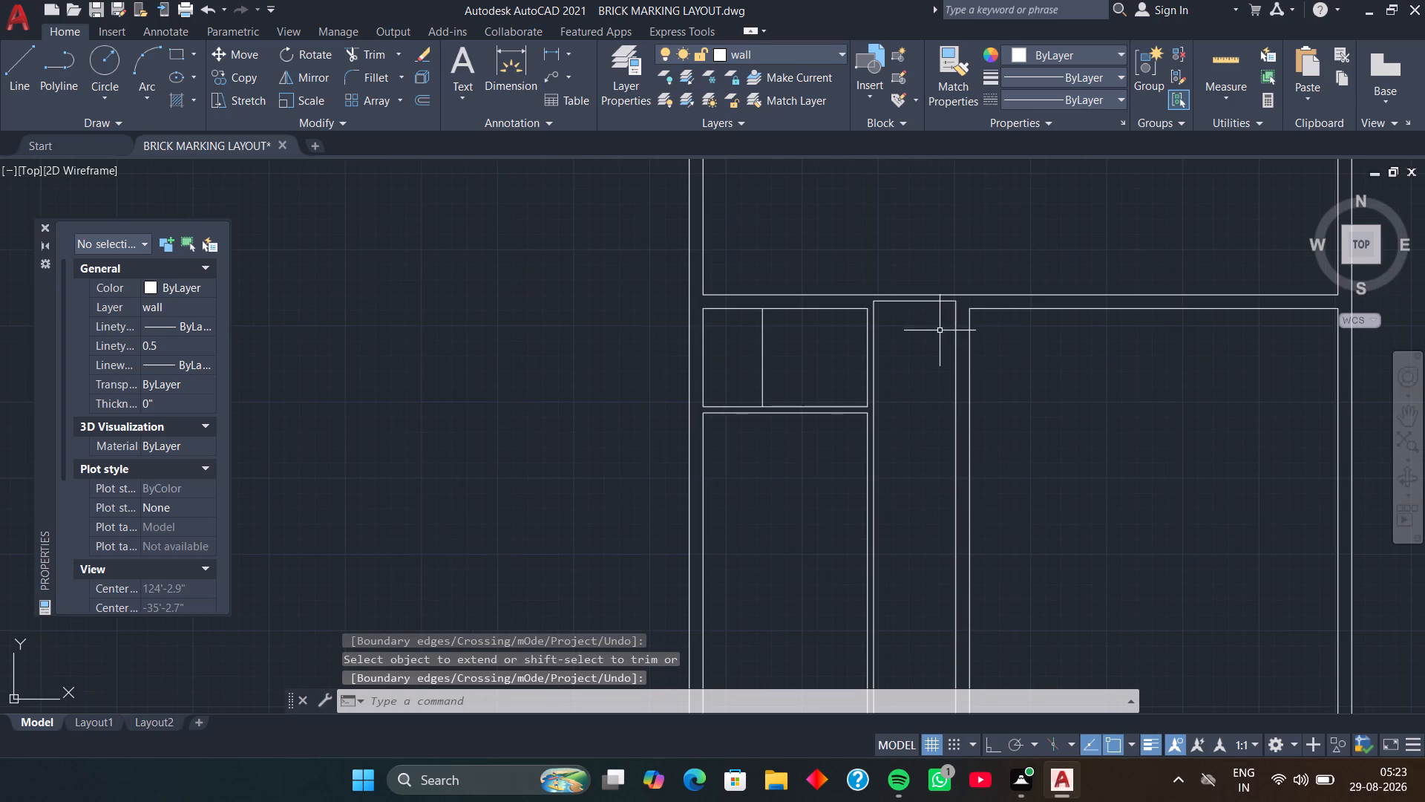
middle_click_drag(940, 330, 895, 309)
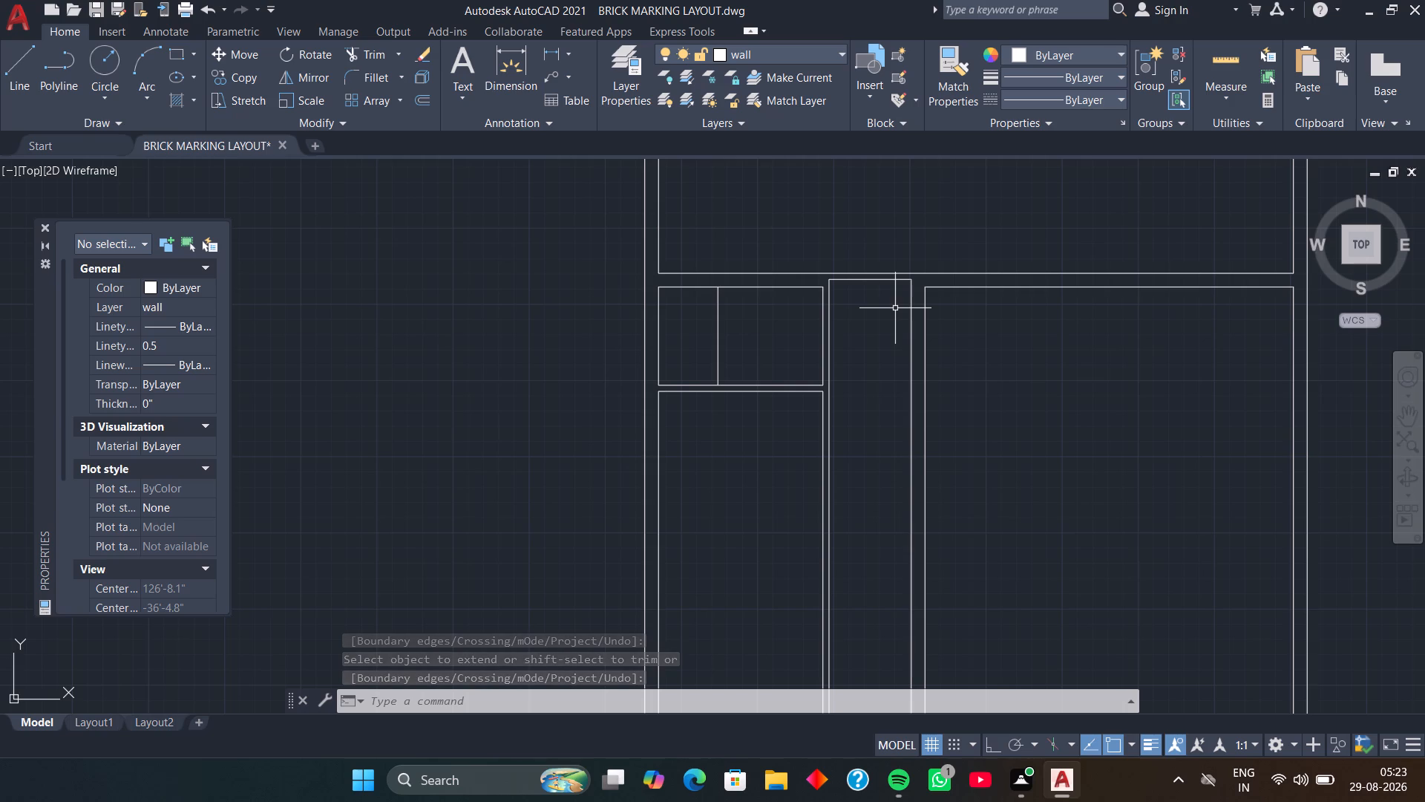
type("o")
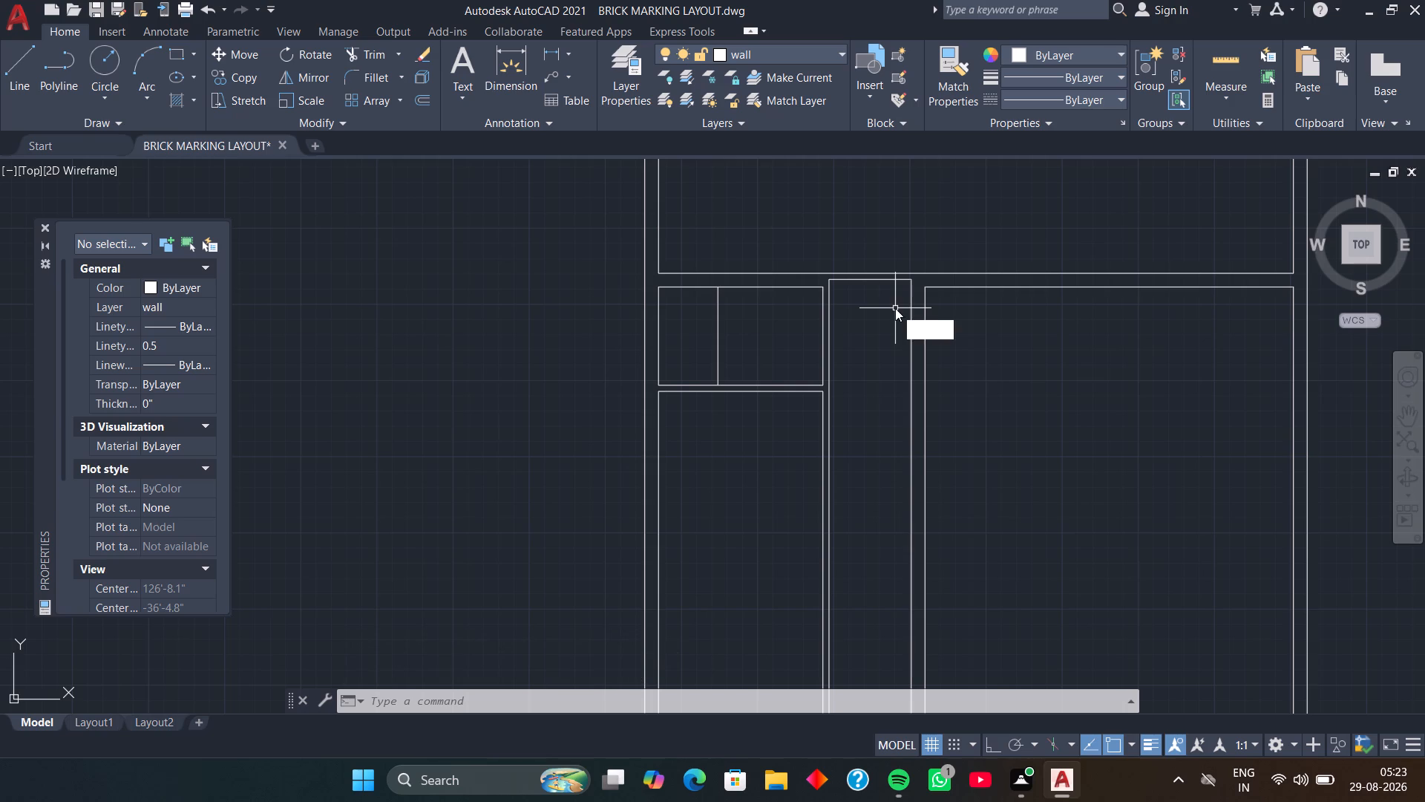
key("space")
key("space")
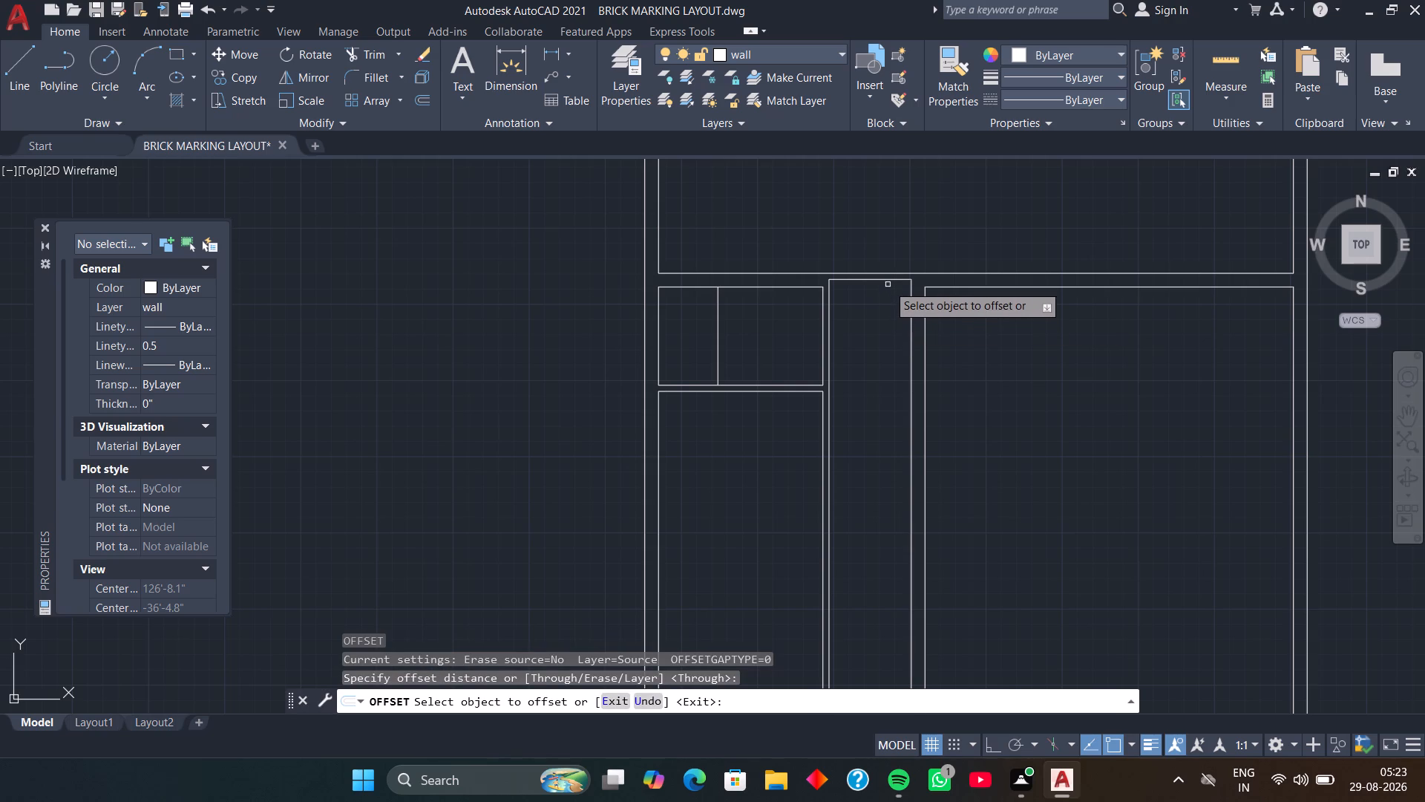
left_click(888, 278)
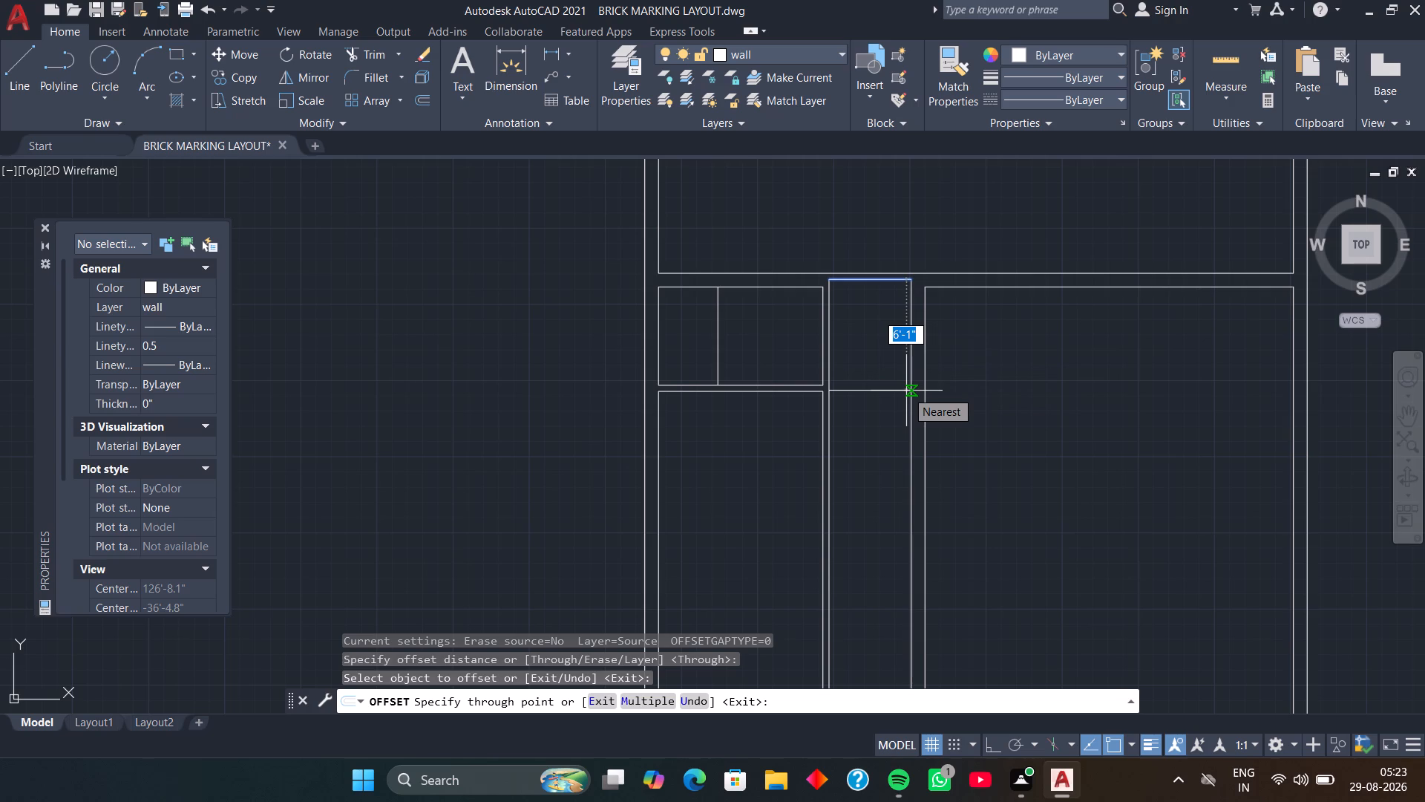
type("5'9")
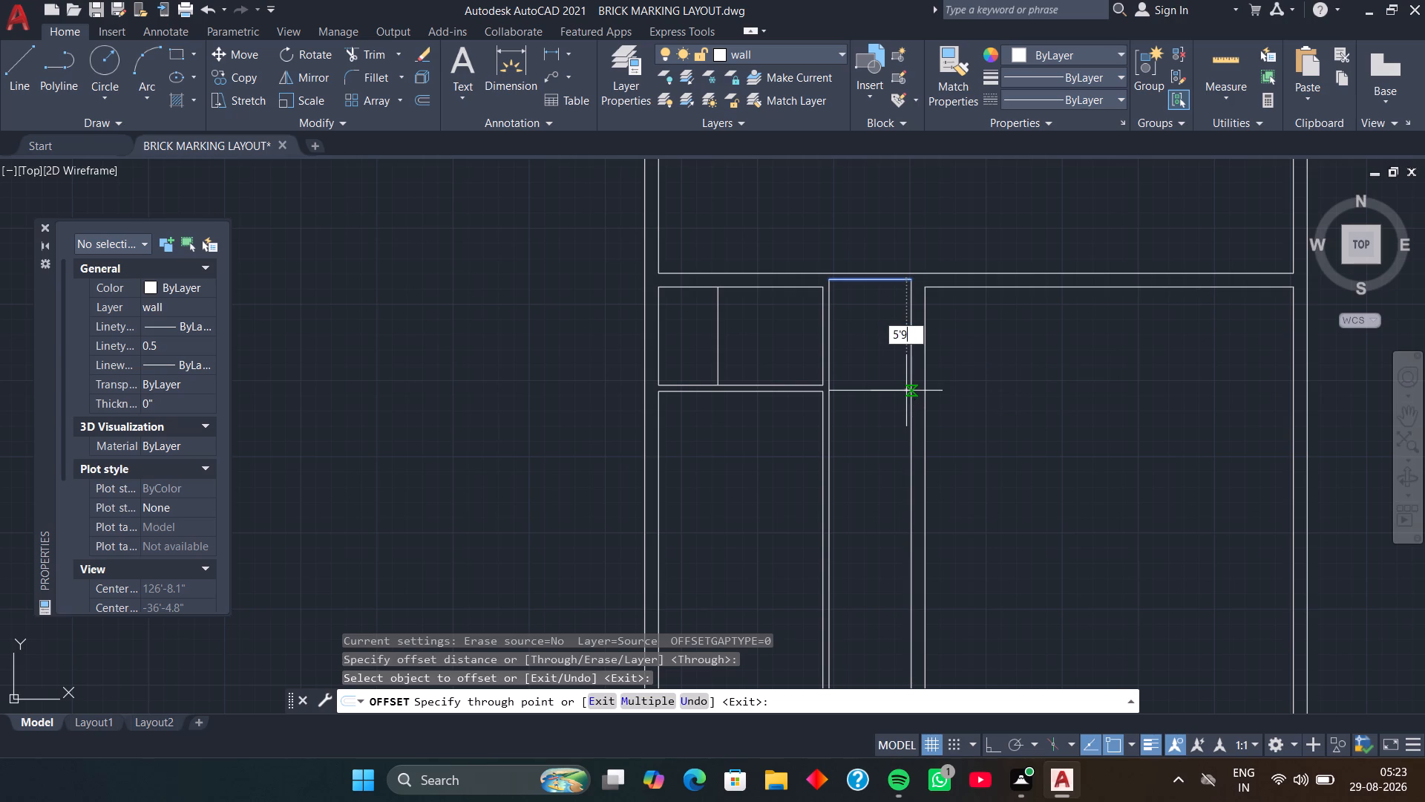
key("Return")
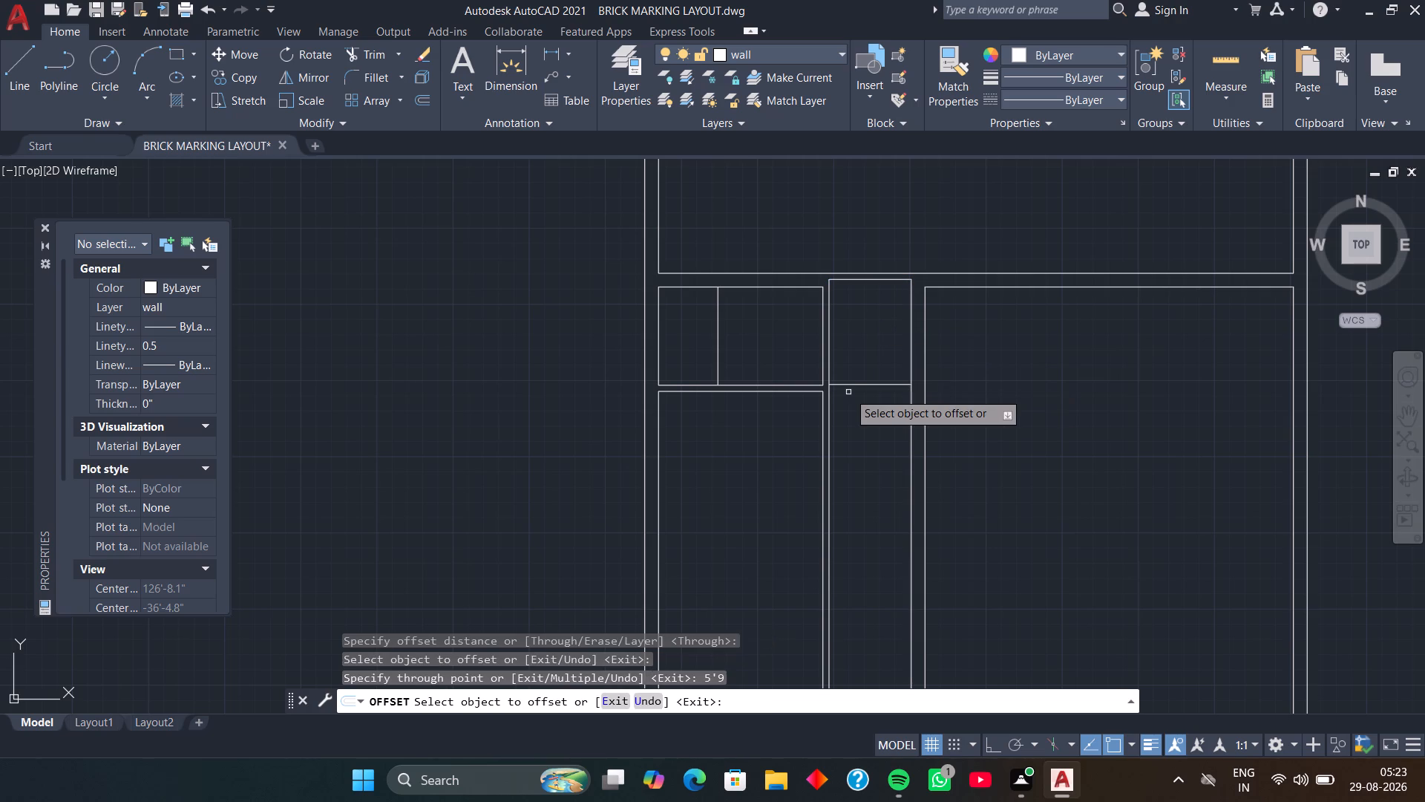
scroll(854, 392, "up", 3)
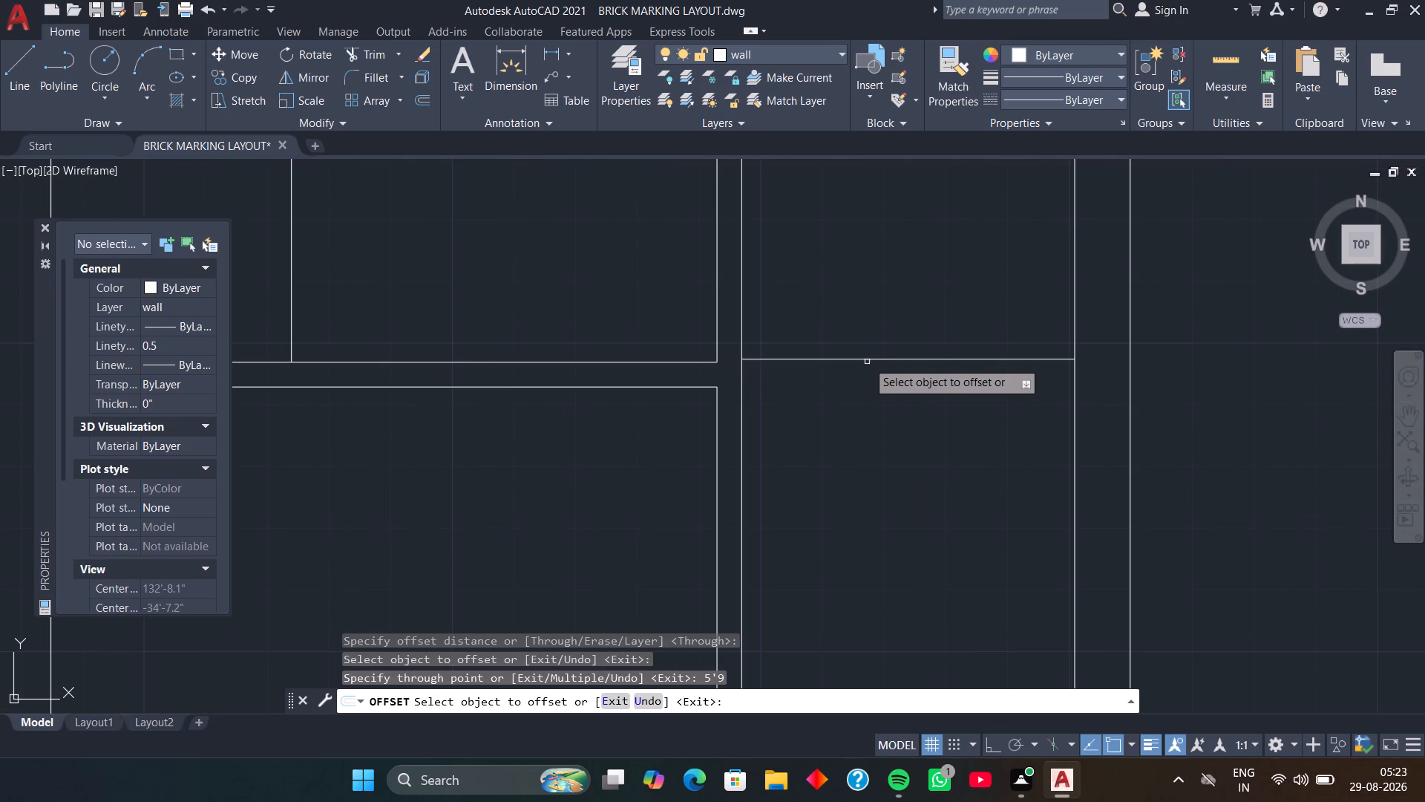
left_click(868, 358)
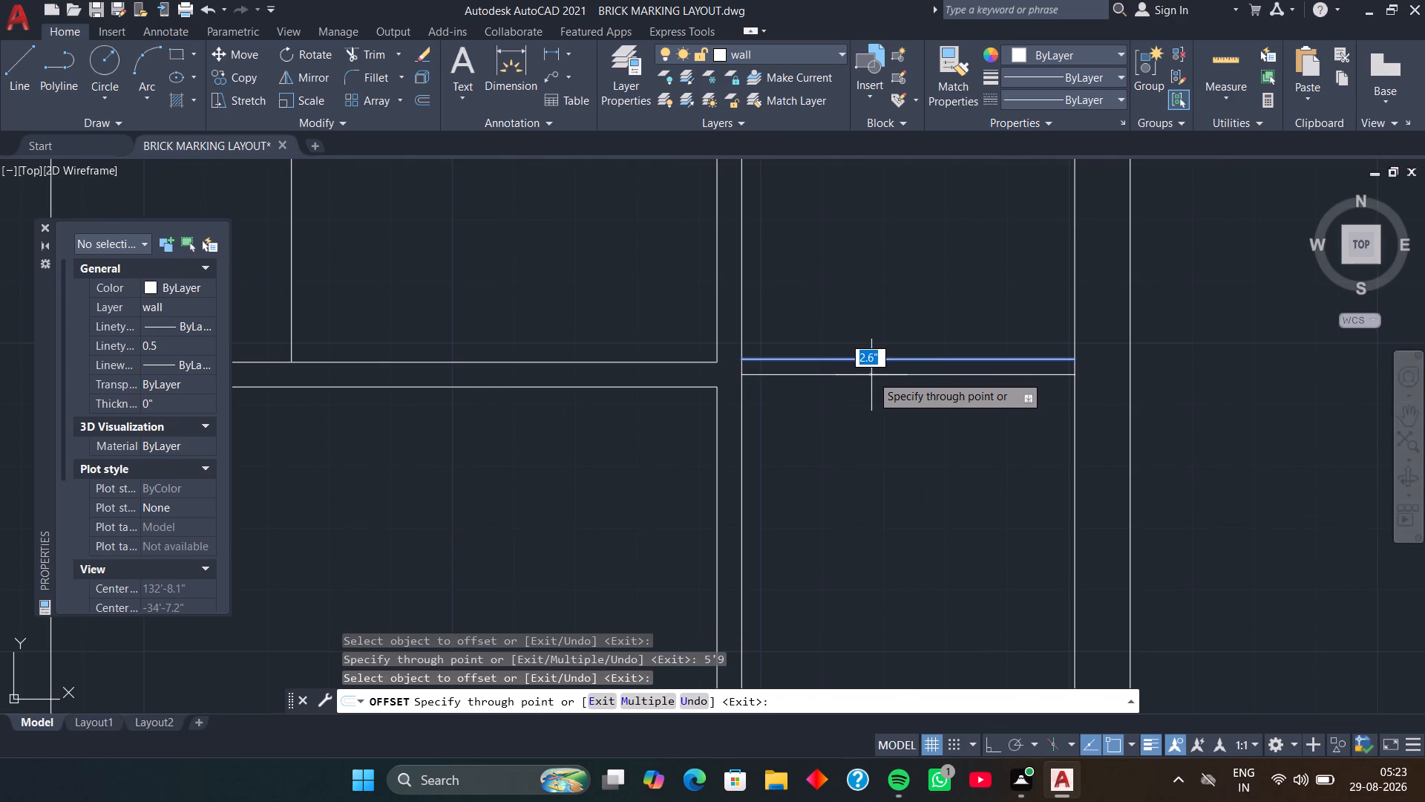
key("4")
key("Return")
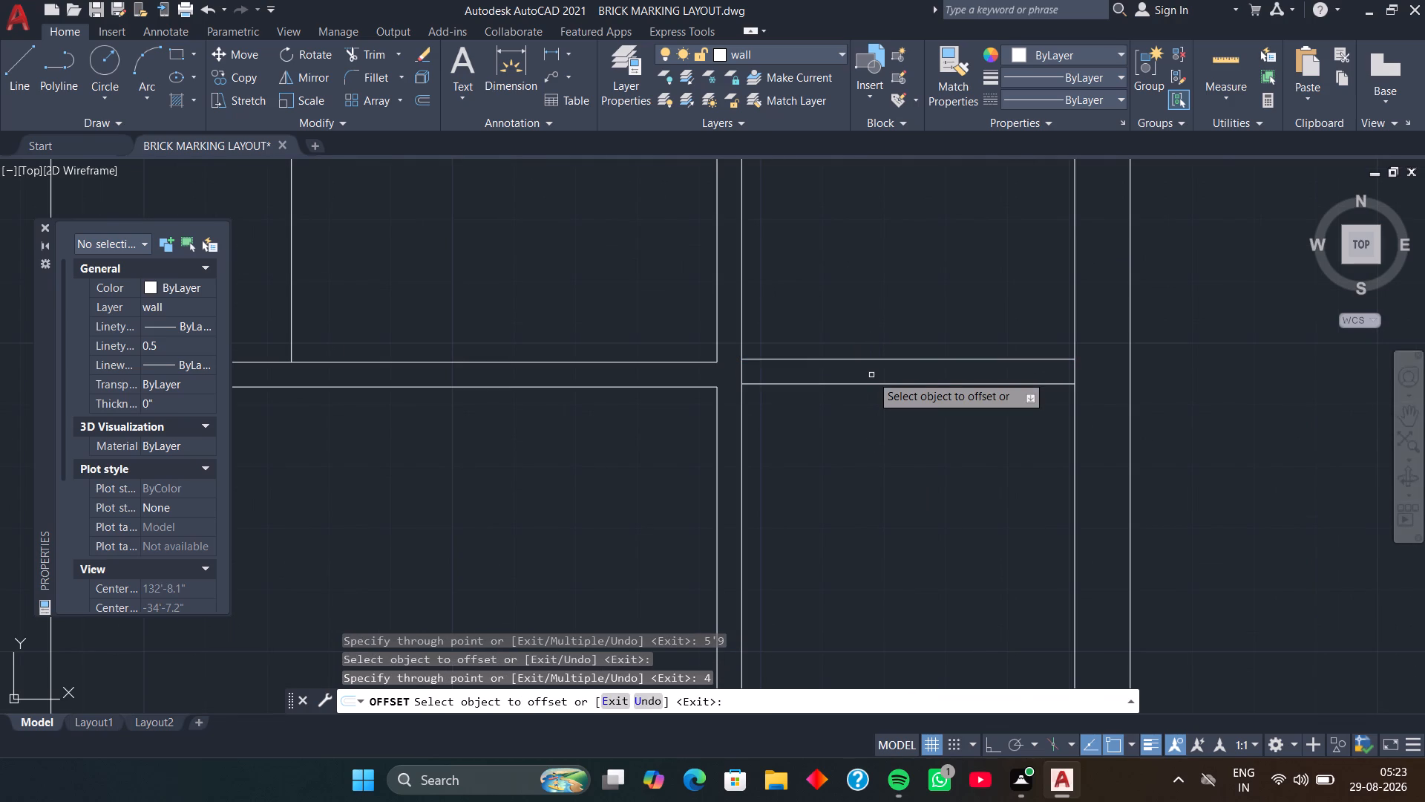
scroll(854, 445, "down", 1)
middle_click_drag(831, 430, 855, 434)
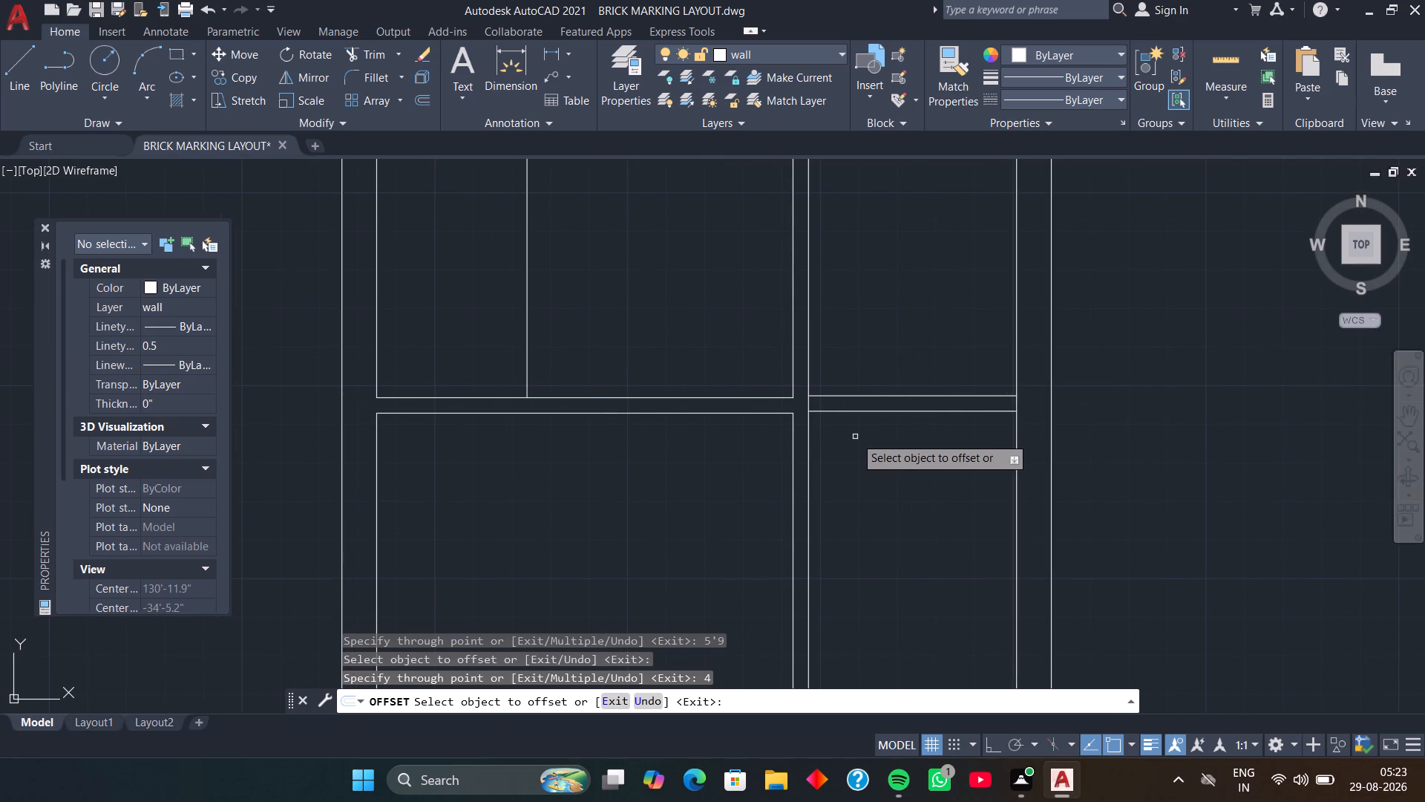
key("space")
Trim the vertical partition's right-hand line between the narrow space's new horizontal partition lines to open the junction.
type("tr")
key("space")
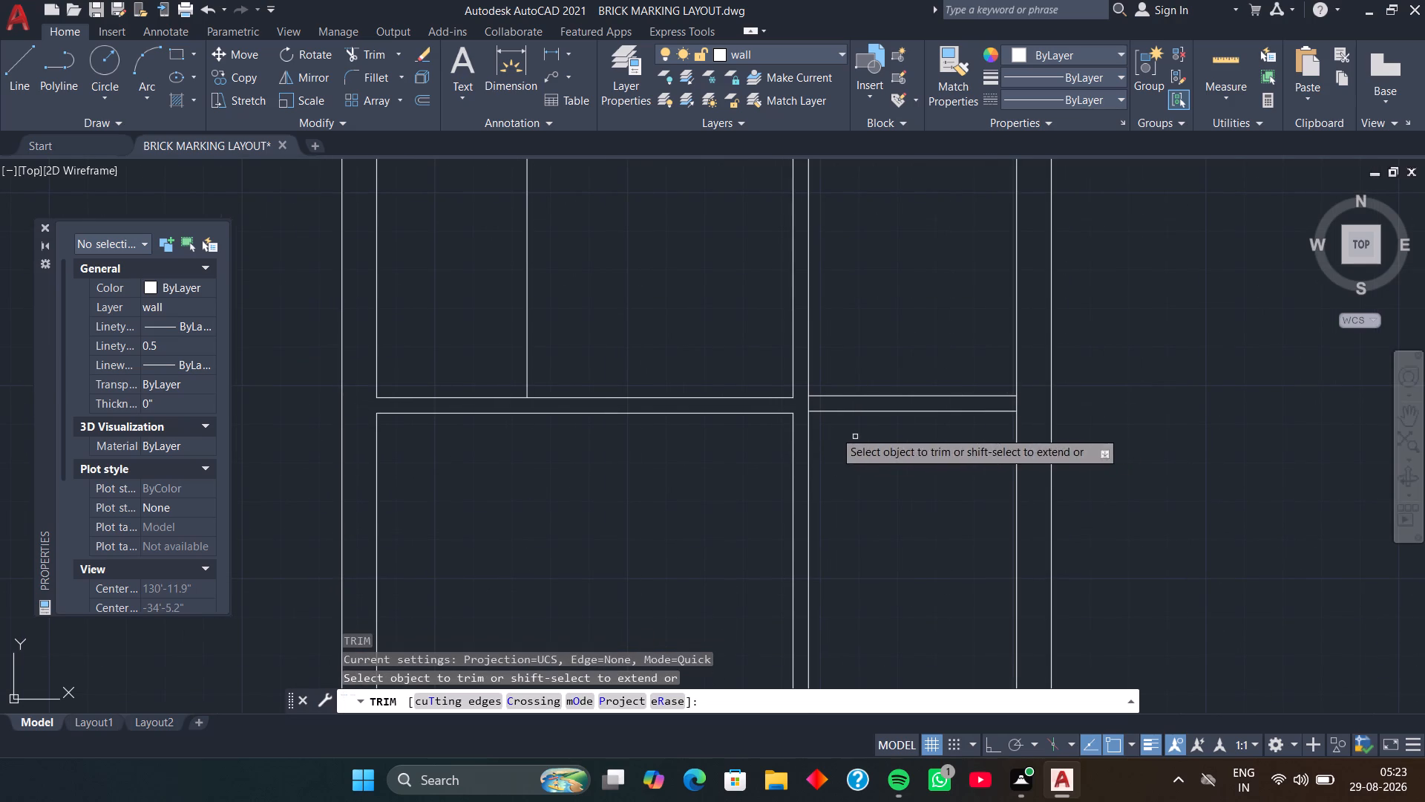
scroll(813, 414, "up", 3)
left_click(799, 390)
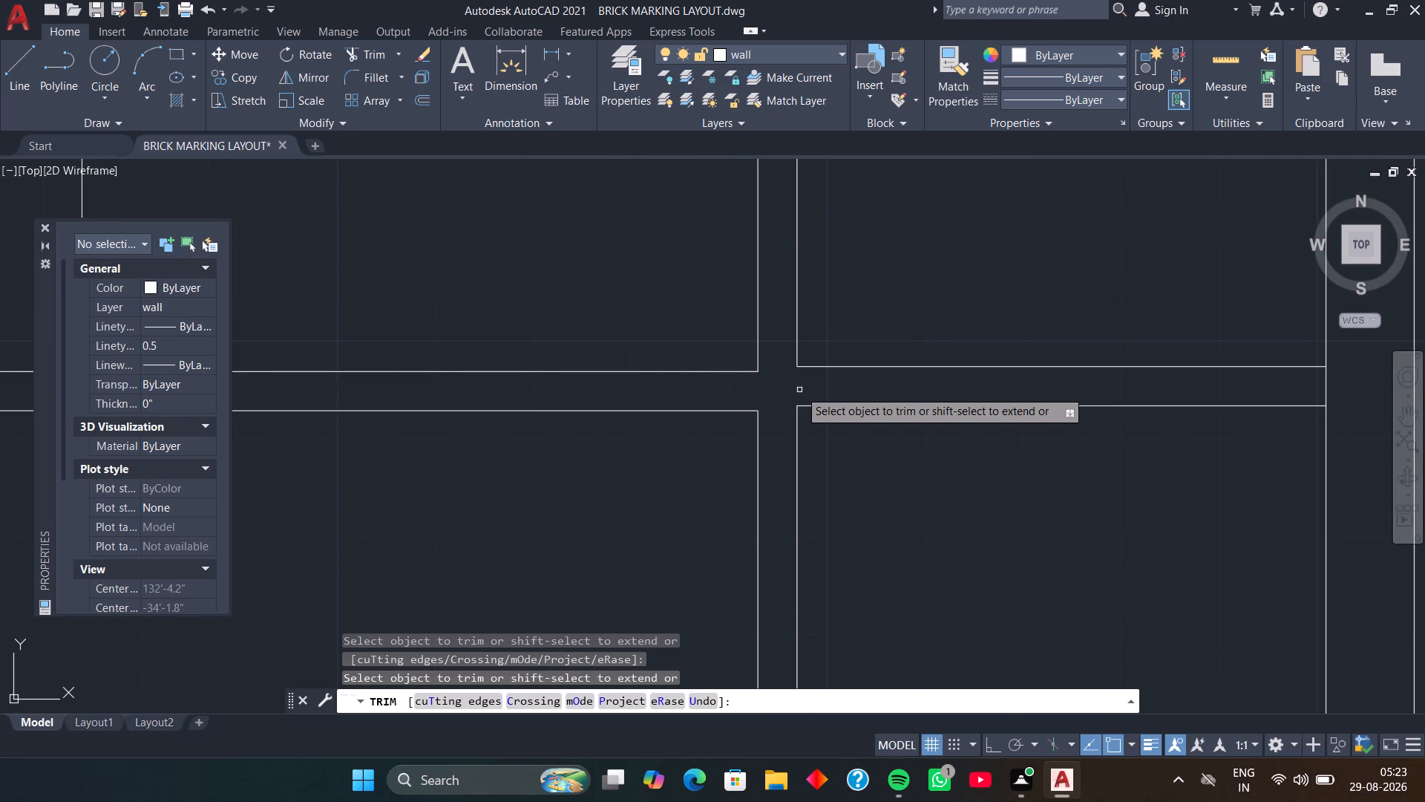
scroll(811, 428, "down", 1)
middle_click_drag(823, 447, 803, 408)
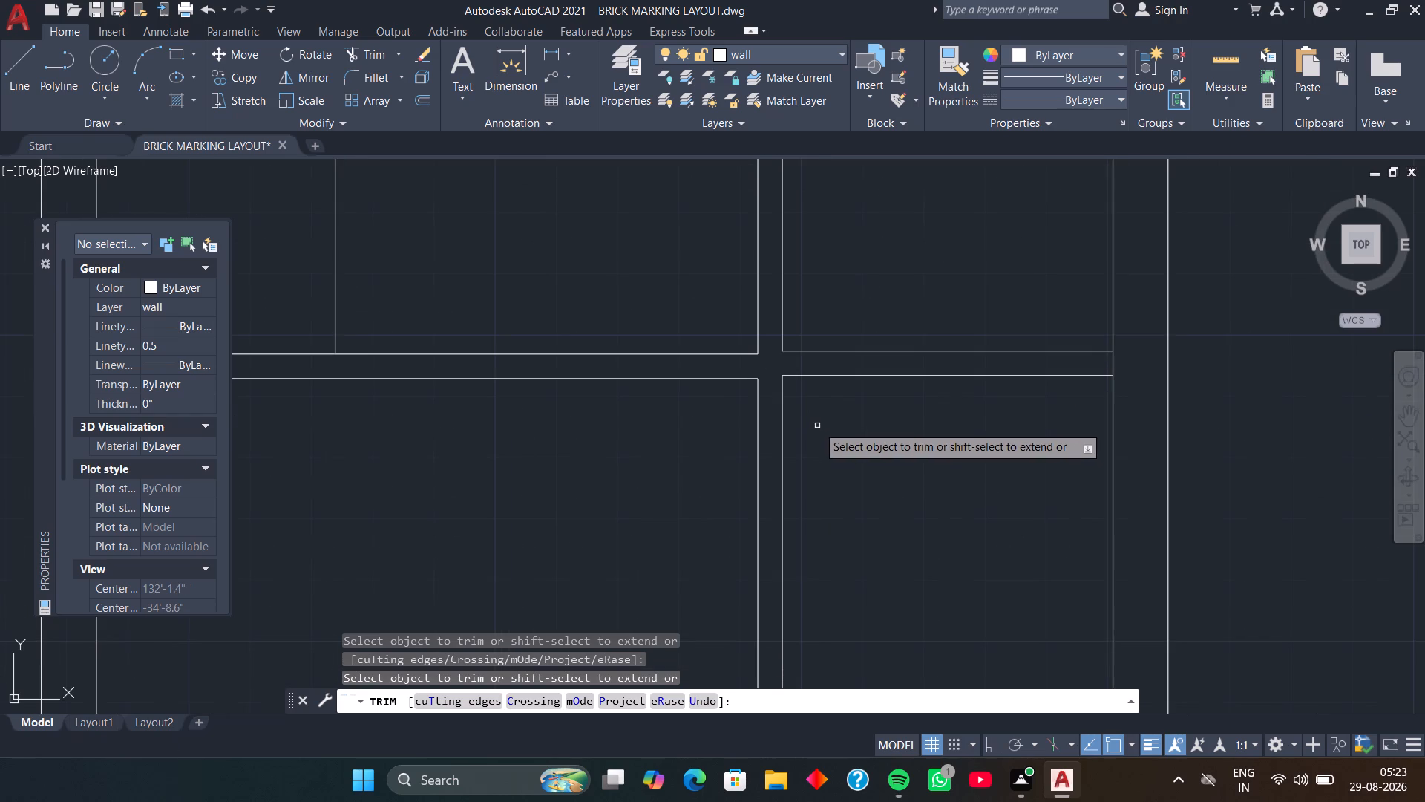
key("space")
Erase the two horizontal partition lines across the narrow space right of the vertical partition.
left_click(957, 327)
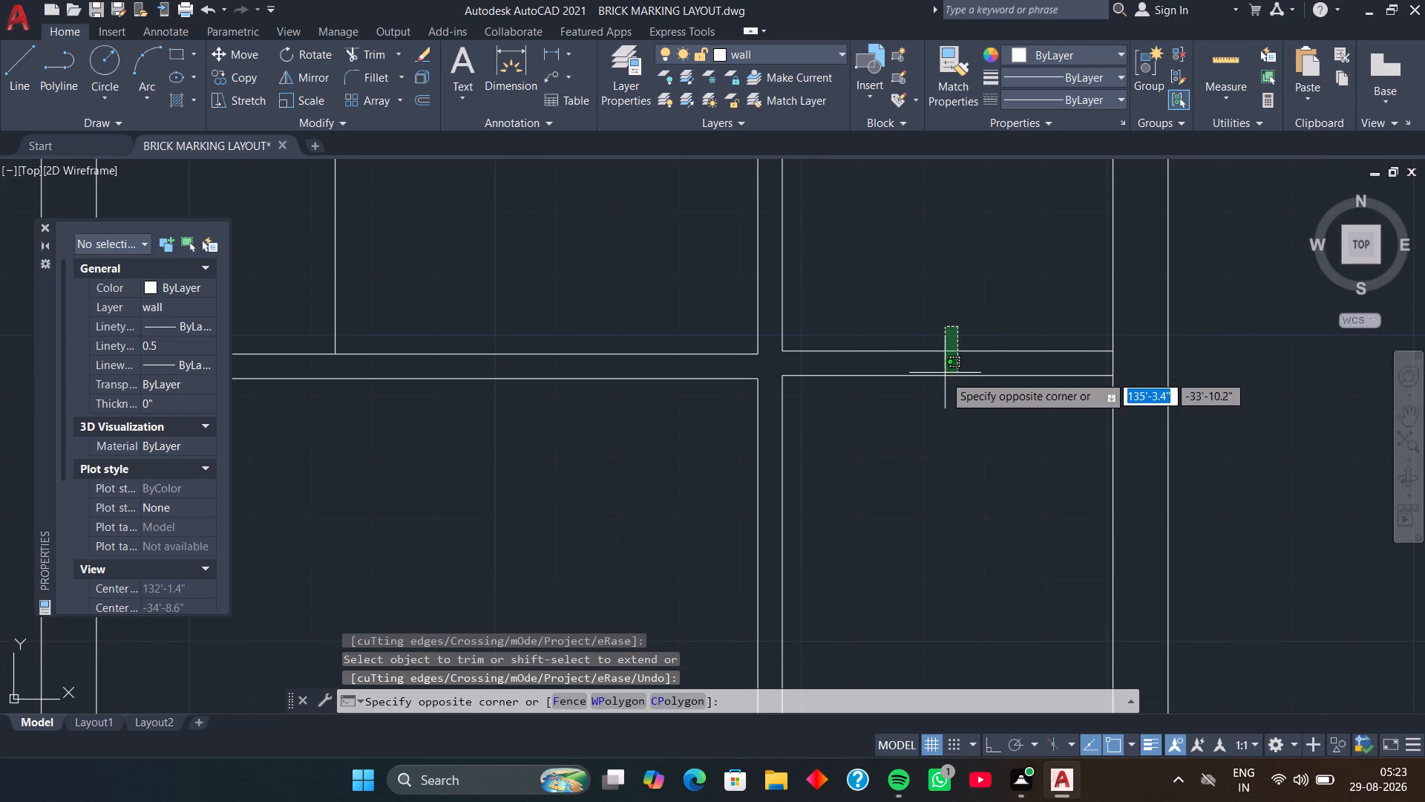
left_click(940, 398)
key("Delete")
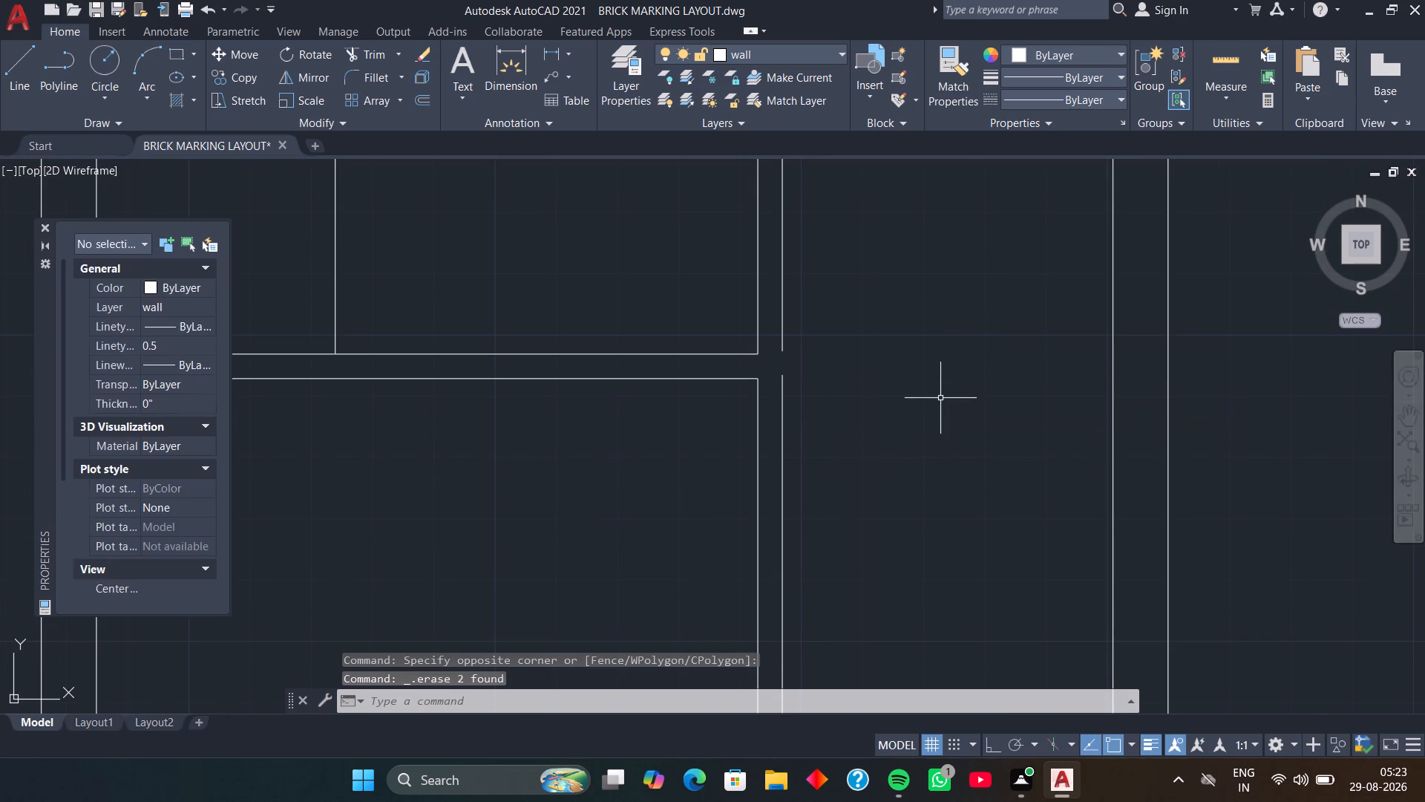
Extend the left room's two horizontal partition lines across the narrow space, and the vertical partition's upper right-hand line down to meet them.
type("ex")
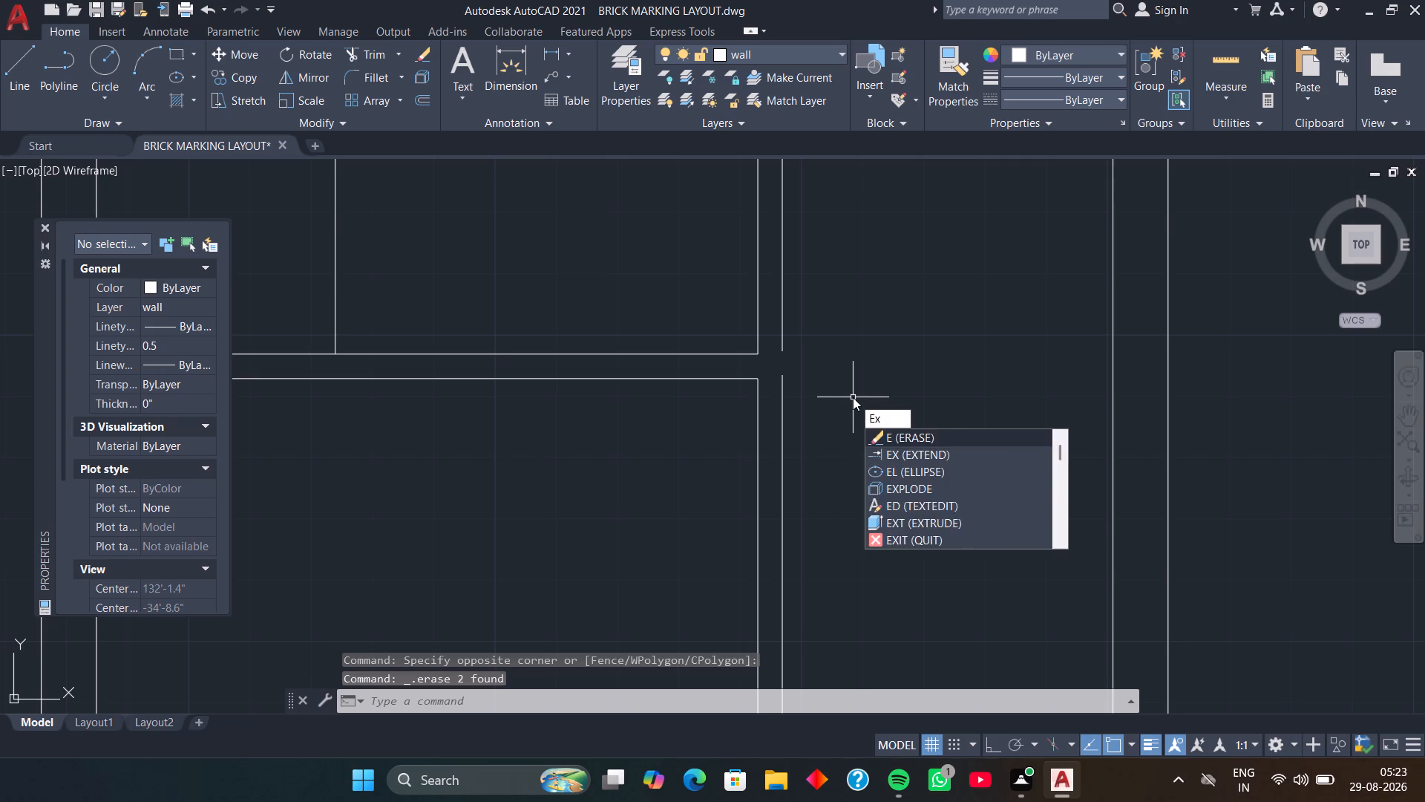
key("space")
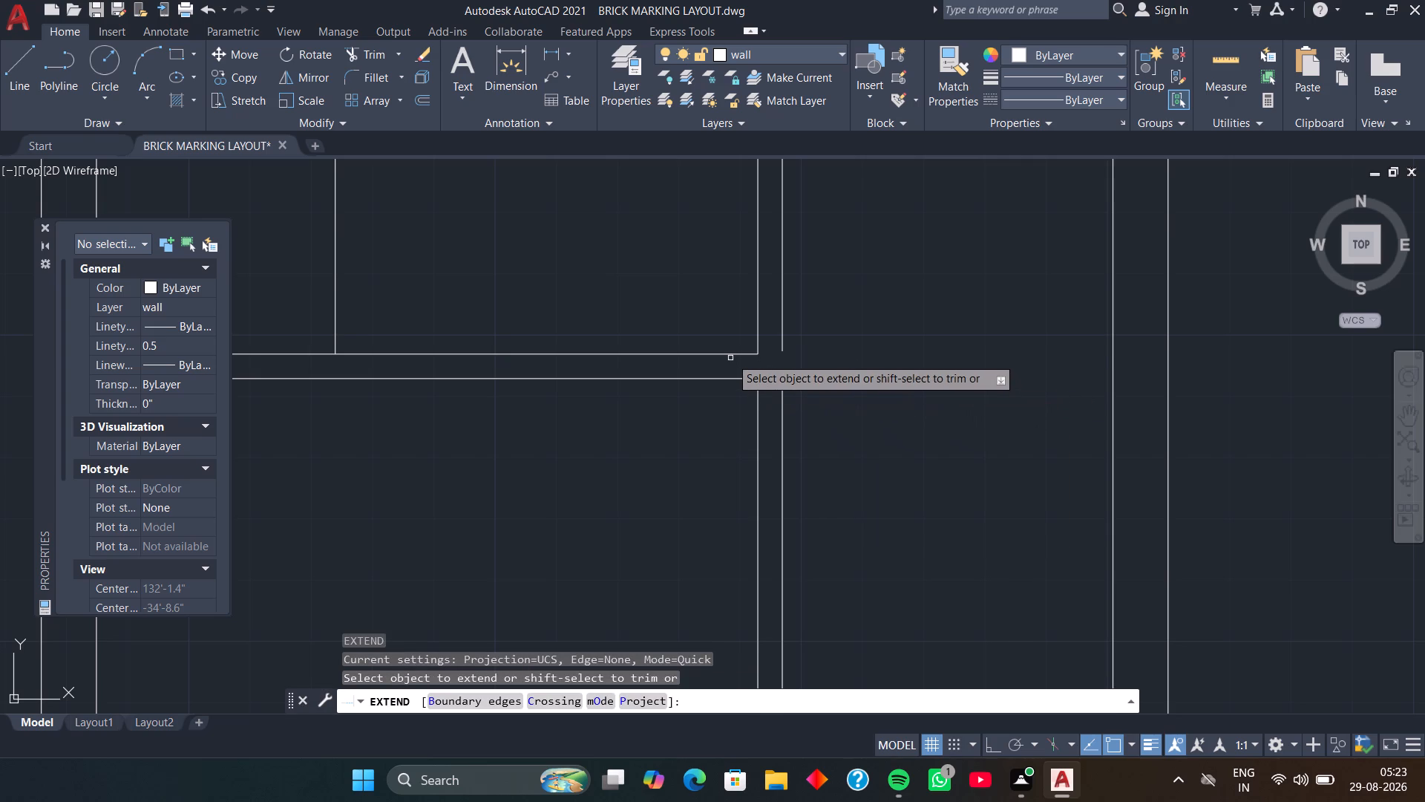
left_click(730, 355)
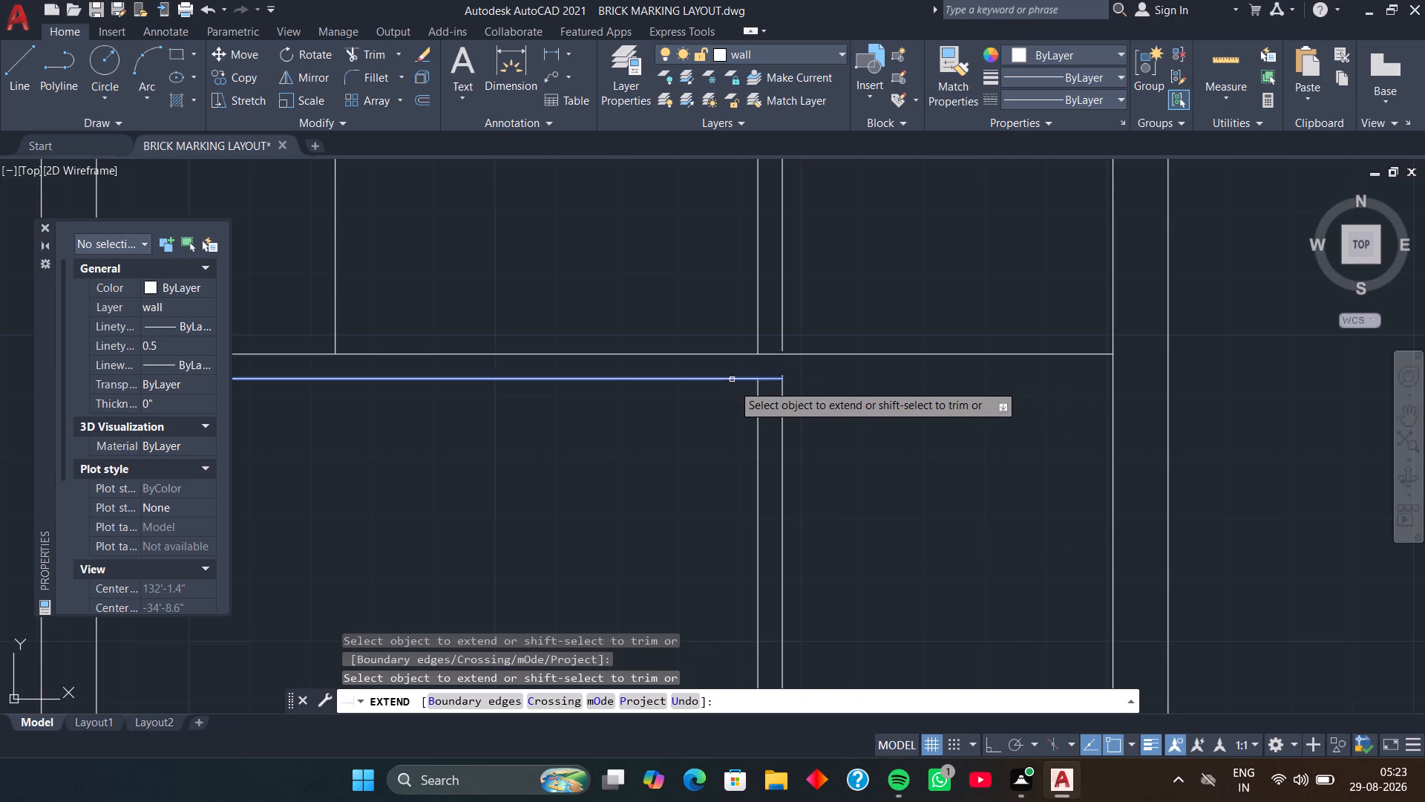
left_click(733, 380)
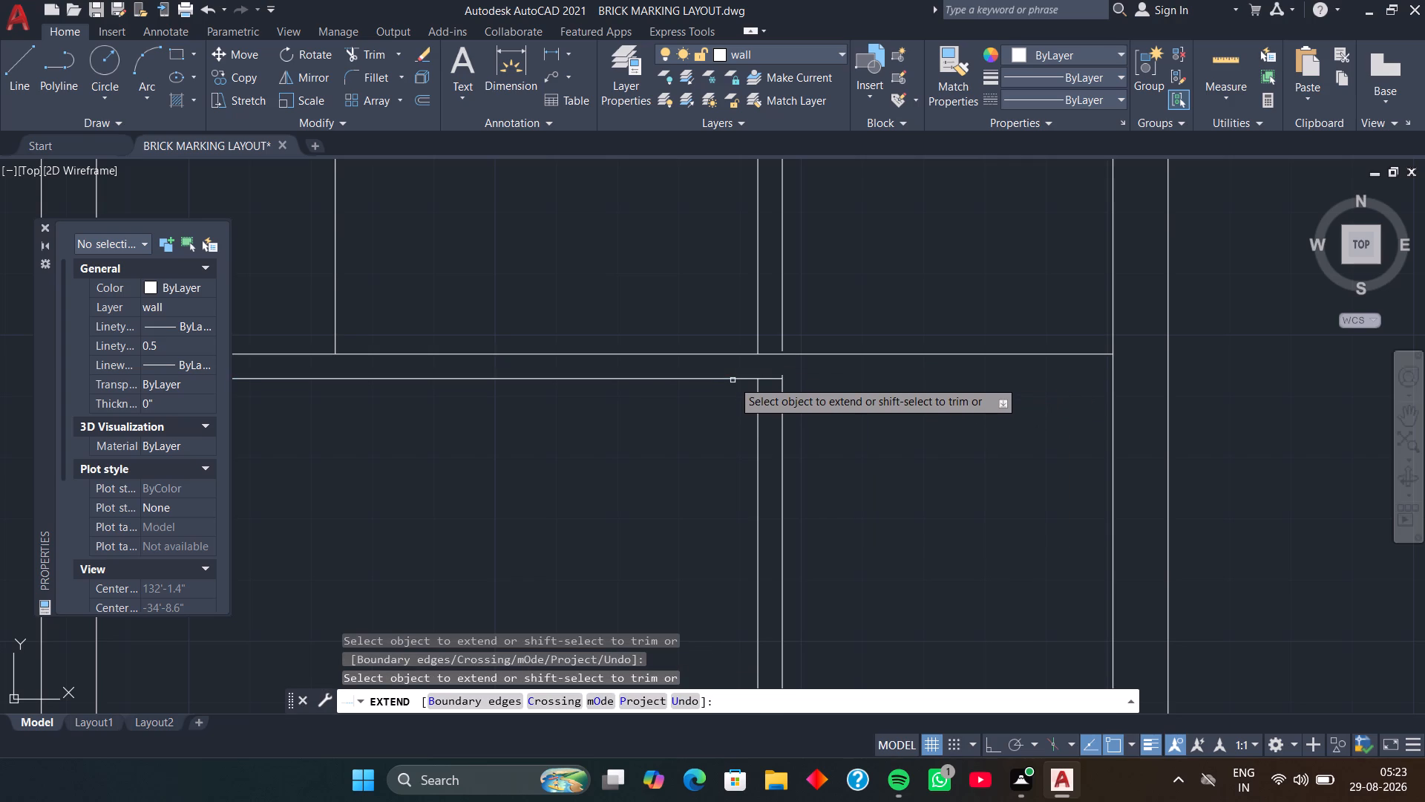
left_click(733, 379)
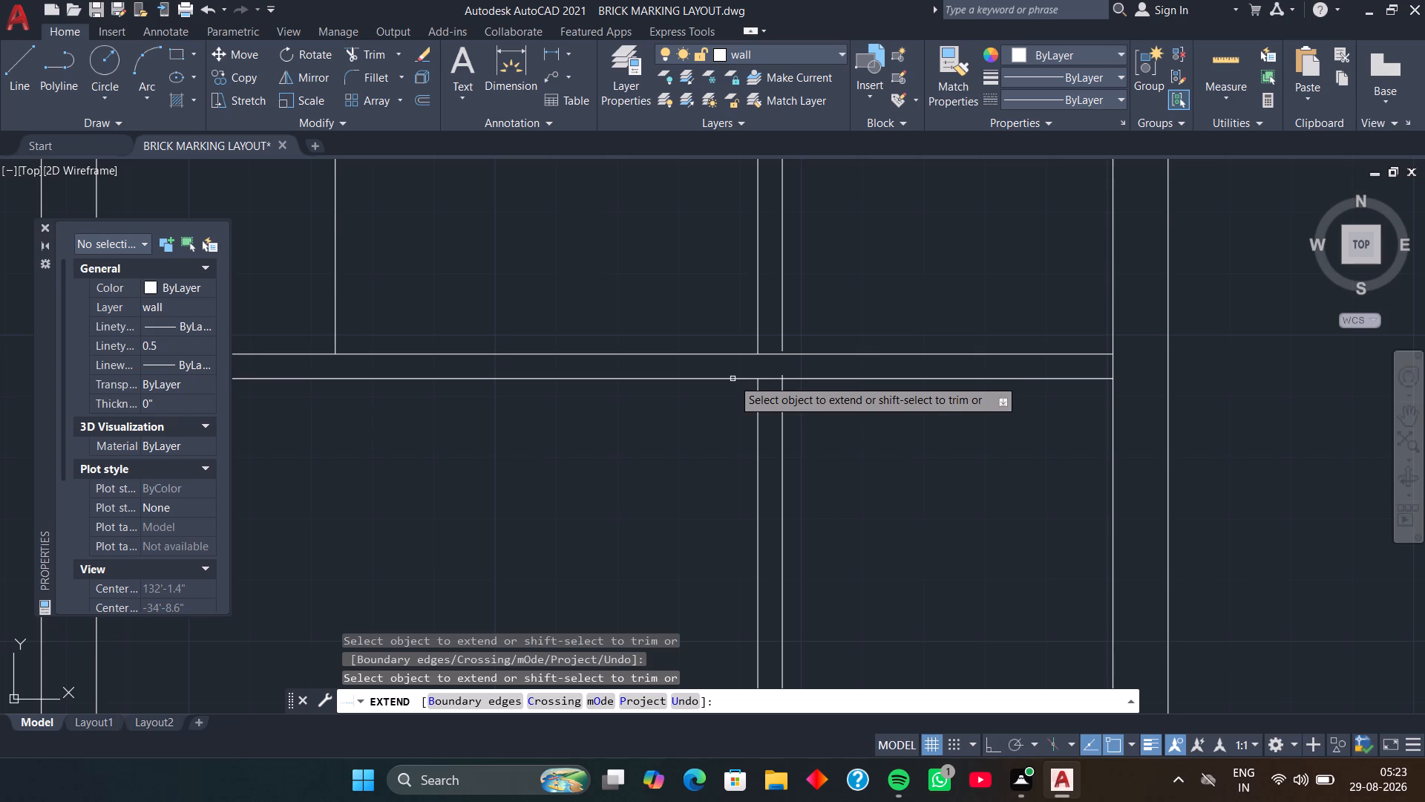
left_click(783, 332)
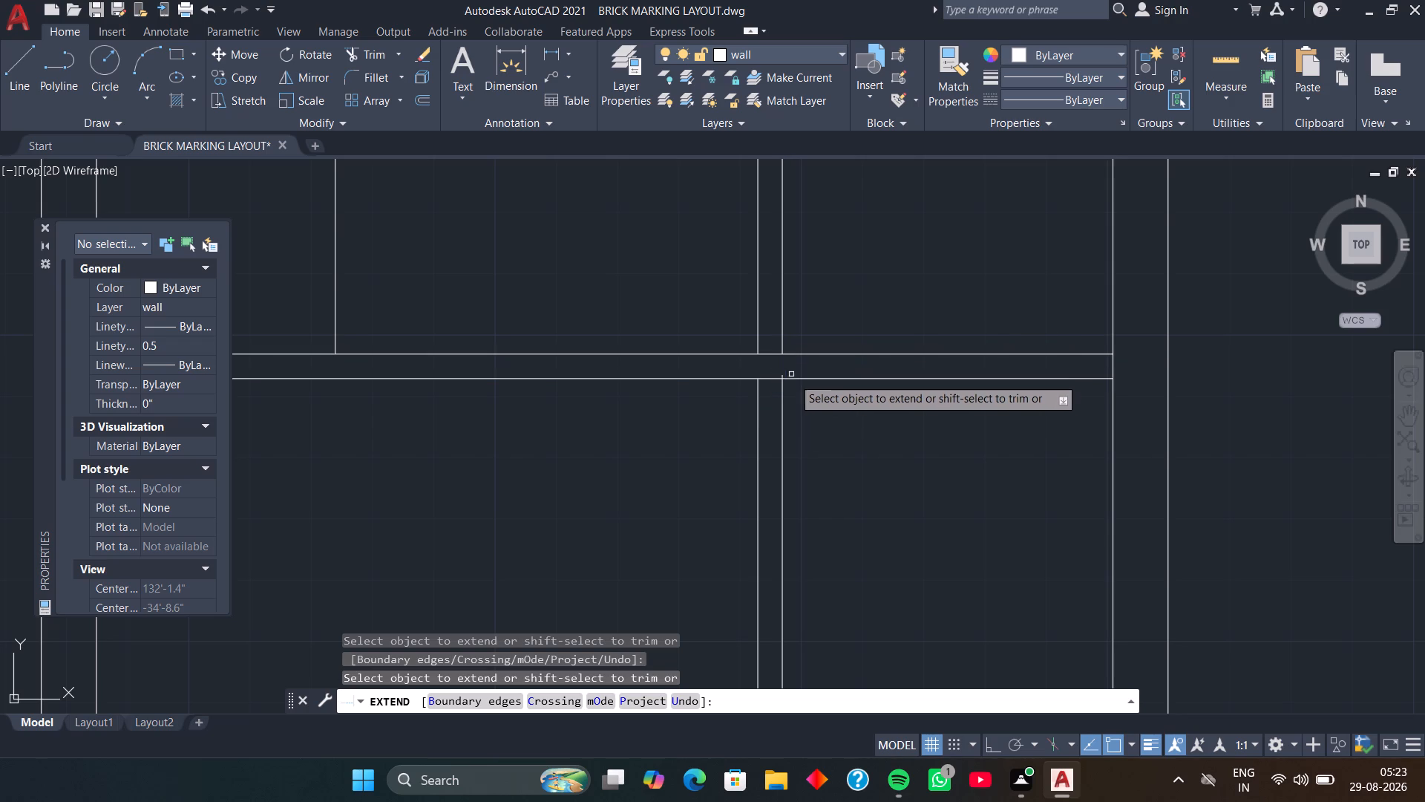
key("space")
Trim the protruding vertical stub and both horizontal line segments inside the partition crossing to open the junction.
scroll(784, 389, "up", 3)
middle_click_drag(784, 389, 807, 424)
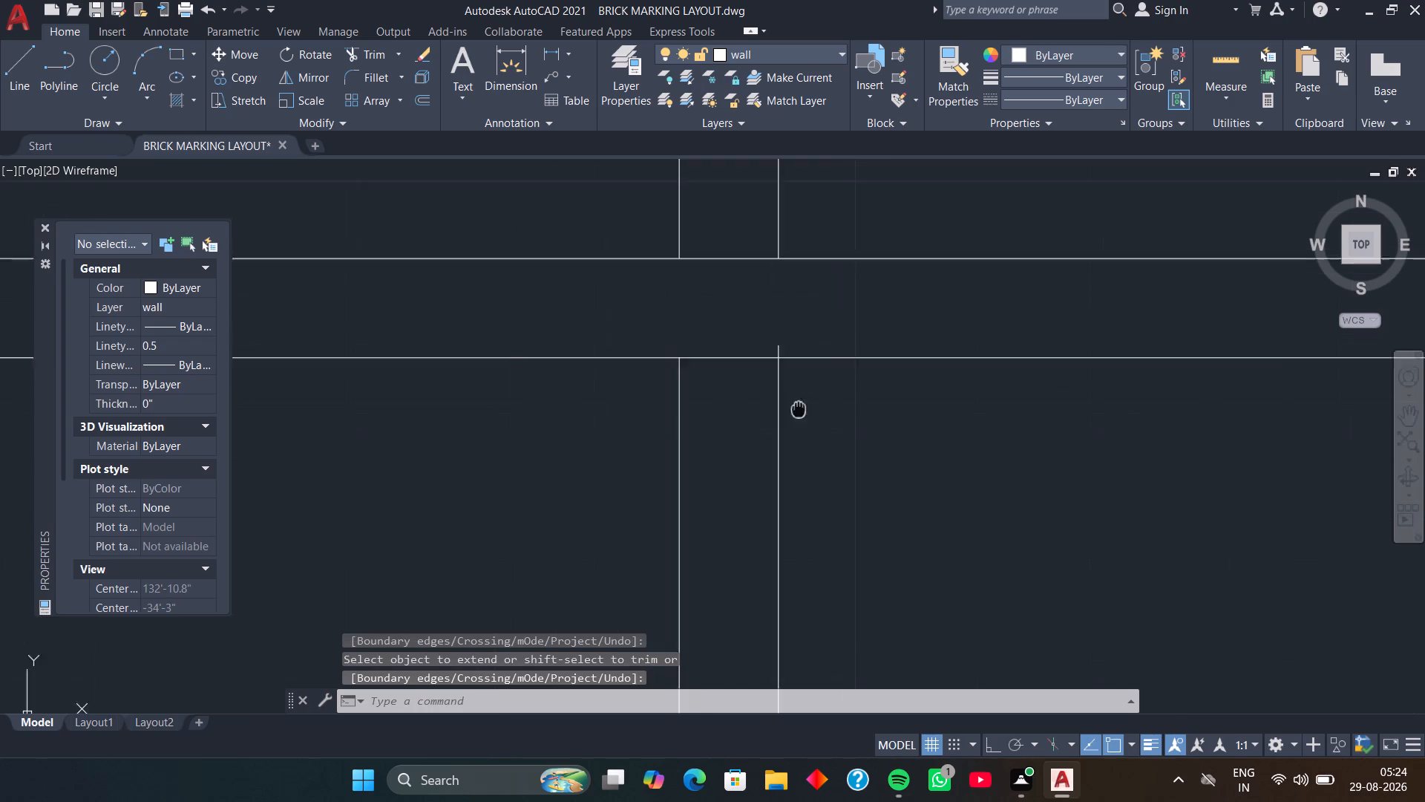
middle_click_drag(807, 424, 832, 480)
type("tr")
key("space")
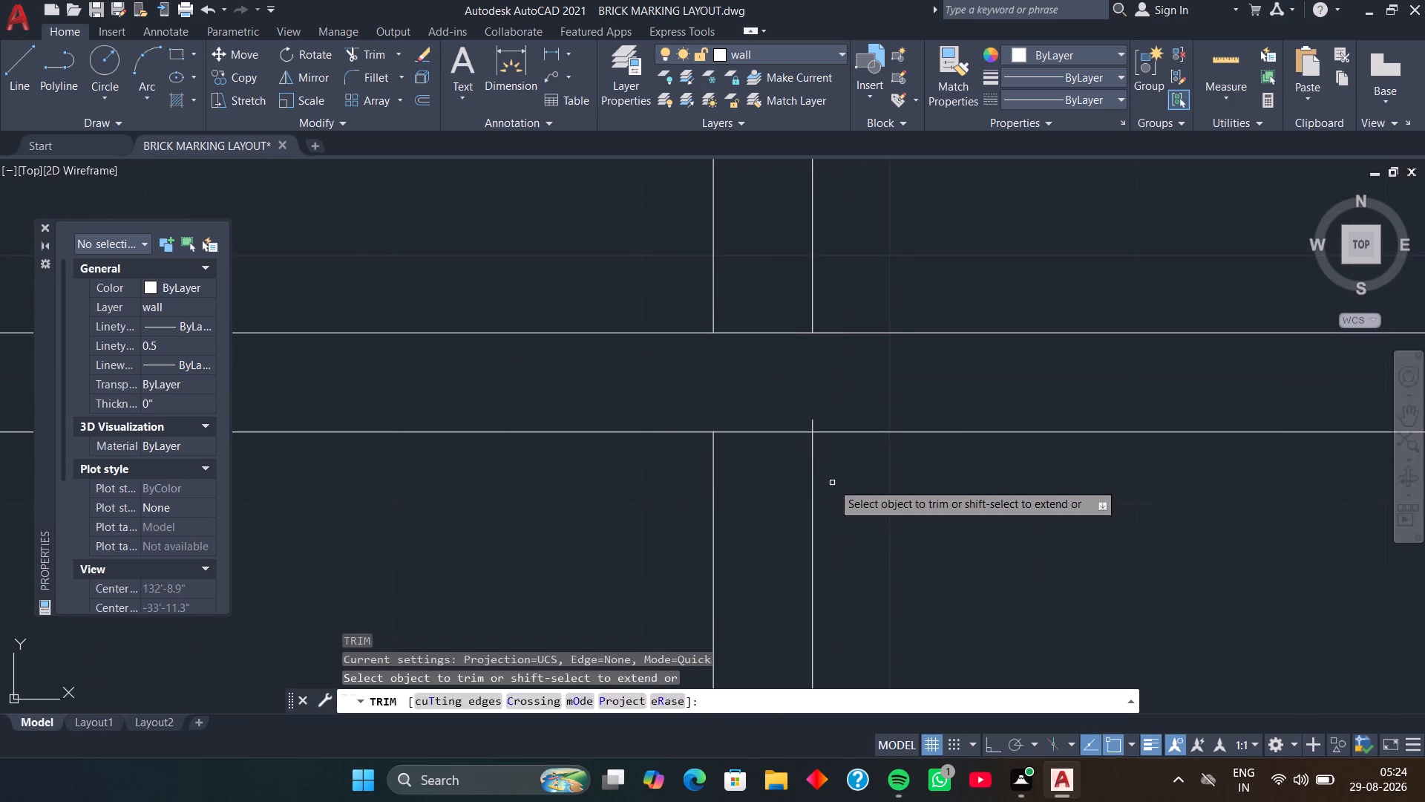
left_click(812, 422)
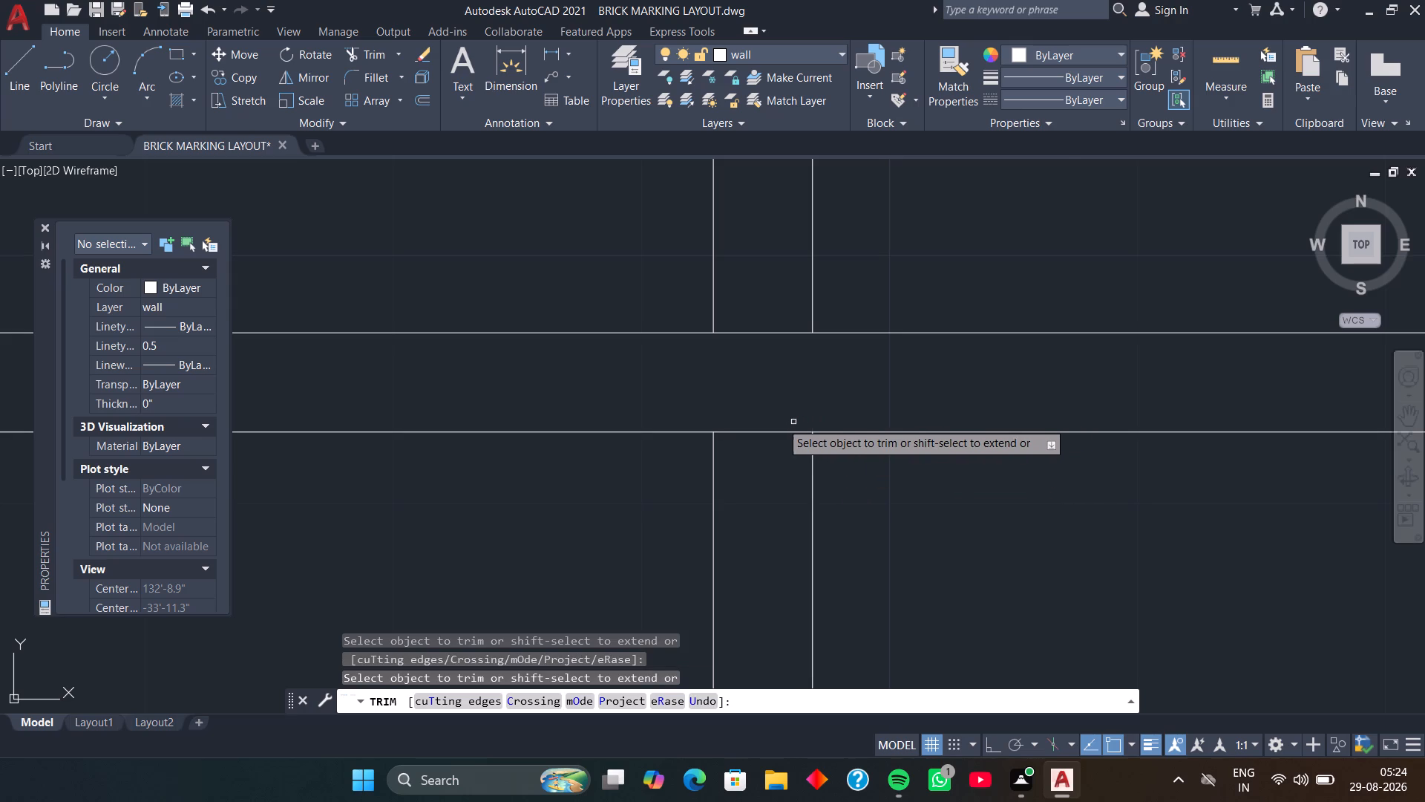
left_click(771, 431)
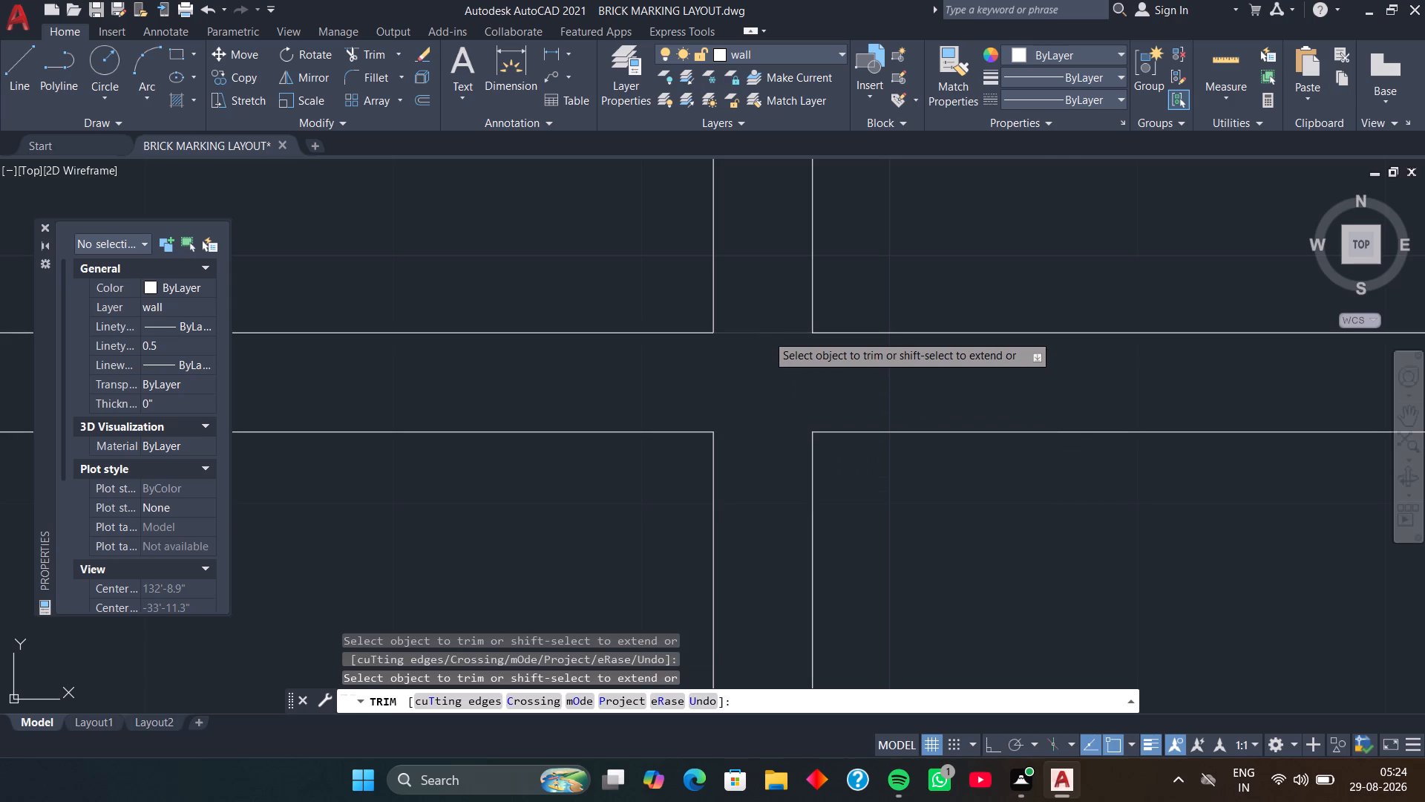
left_click(767, 334)
Trim the narrow space's right side line between the two horizontal partition lines to open the wall junction.
scroll(788, 371, "down", 5)
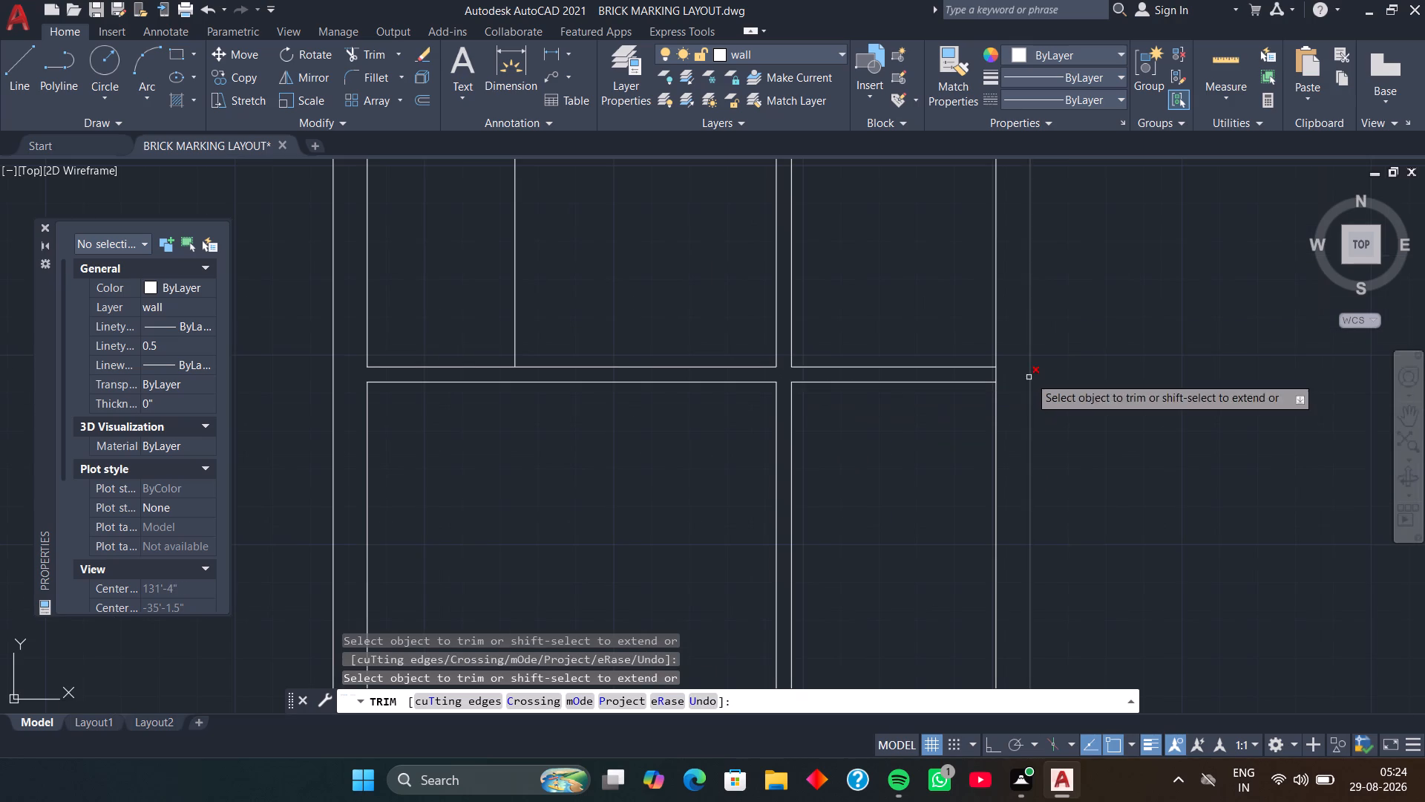
scroll(986, 374, "up", 4)
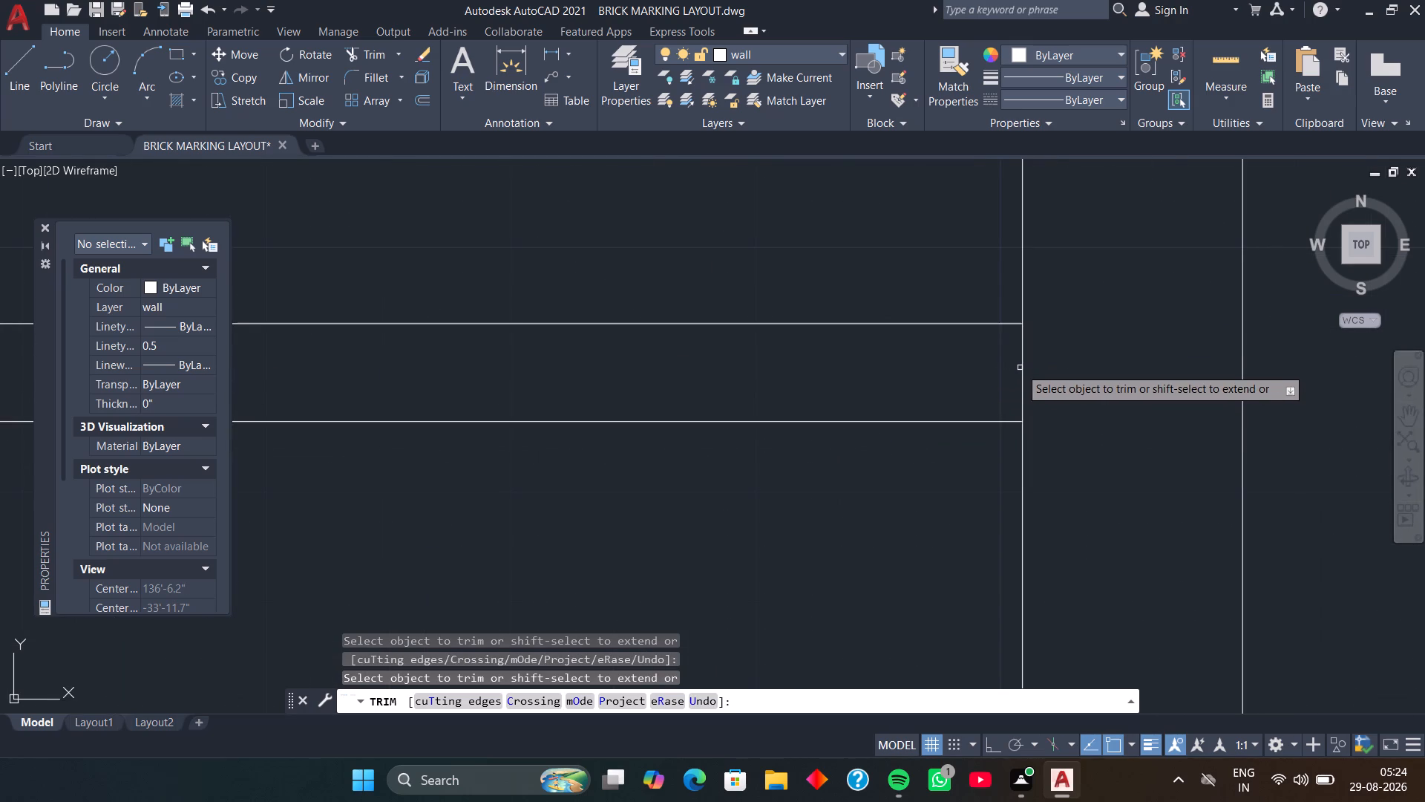
left_click(1023, 368)
scroll(966, 401, "down", 4)
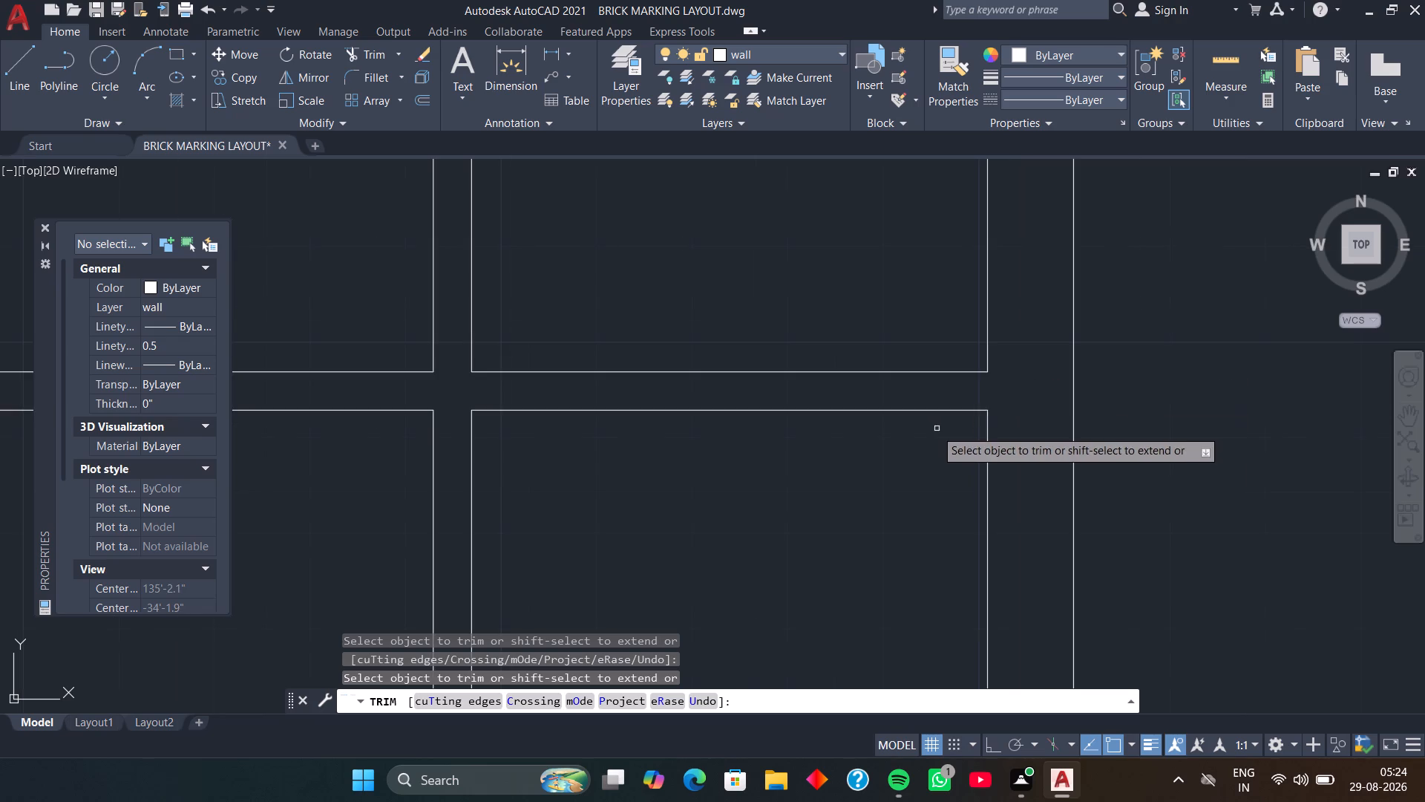
scroll(934, 429, "down", 4)
key("space")
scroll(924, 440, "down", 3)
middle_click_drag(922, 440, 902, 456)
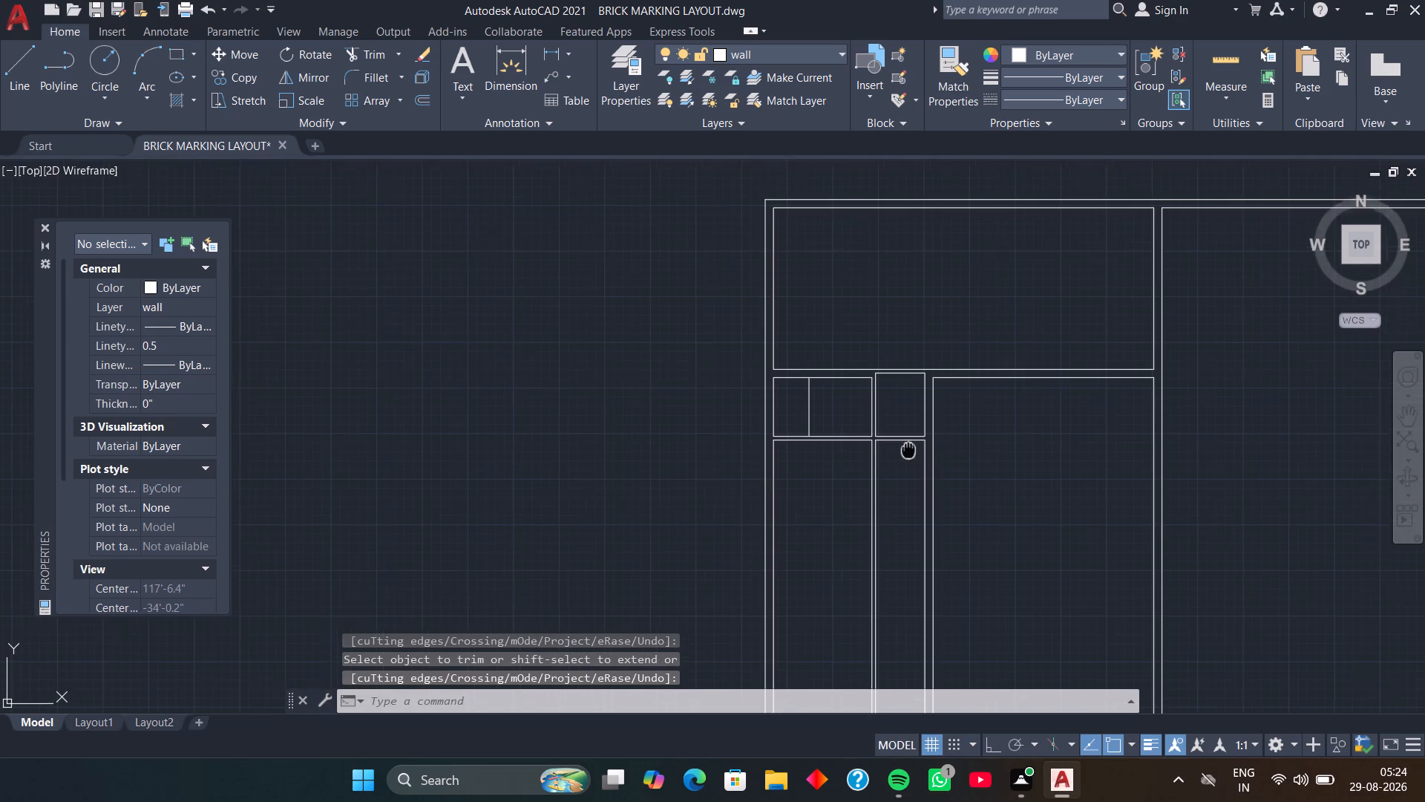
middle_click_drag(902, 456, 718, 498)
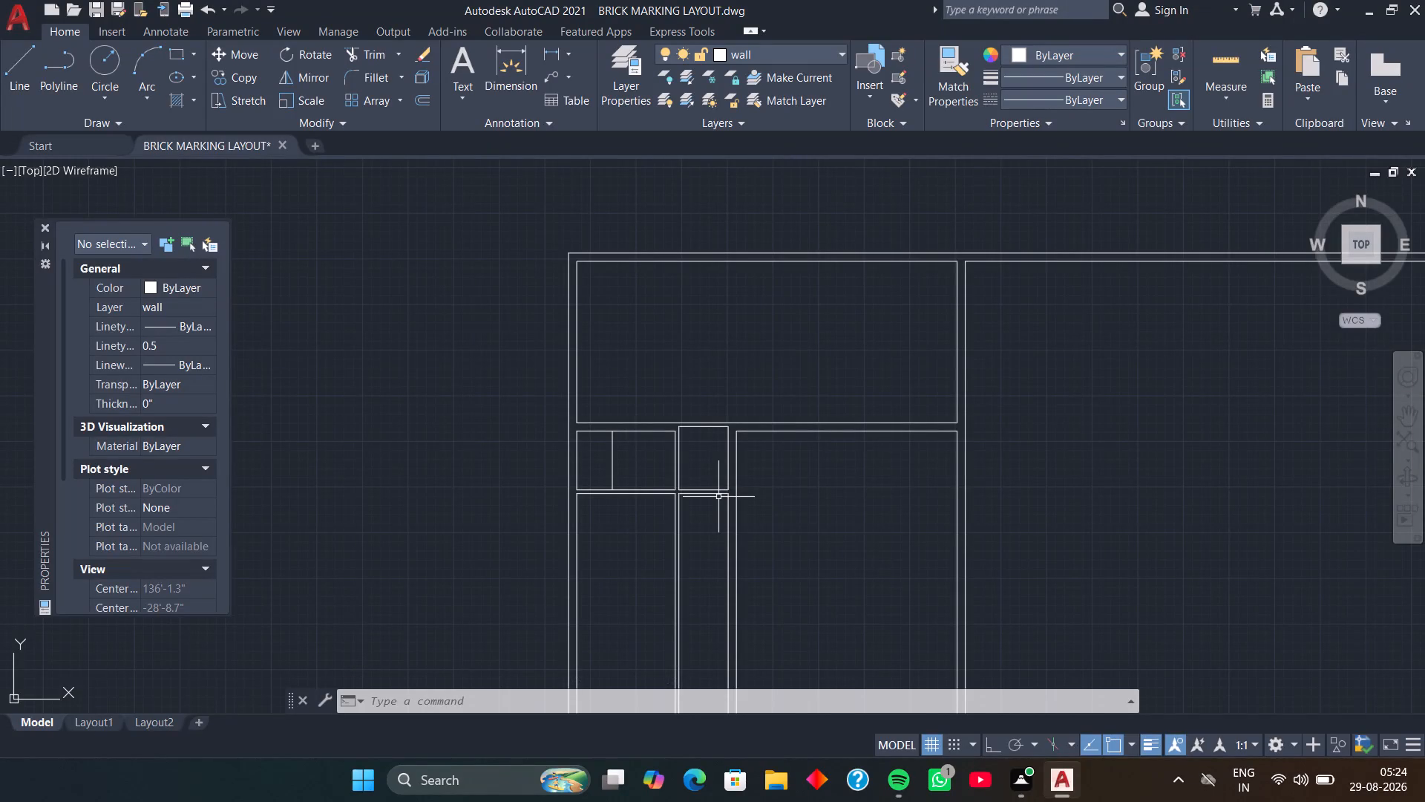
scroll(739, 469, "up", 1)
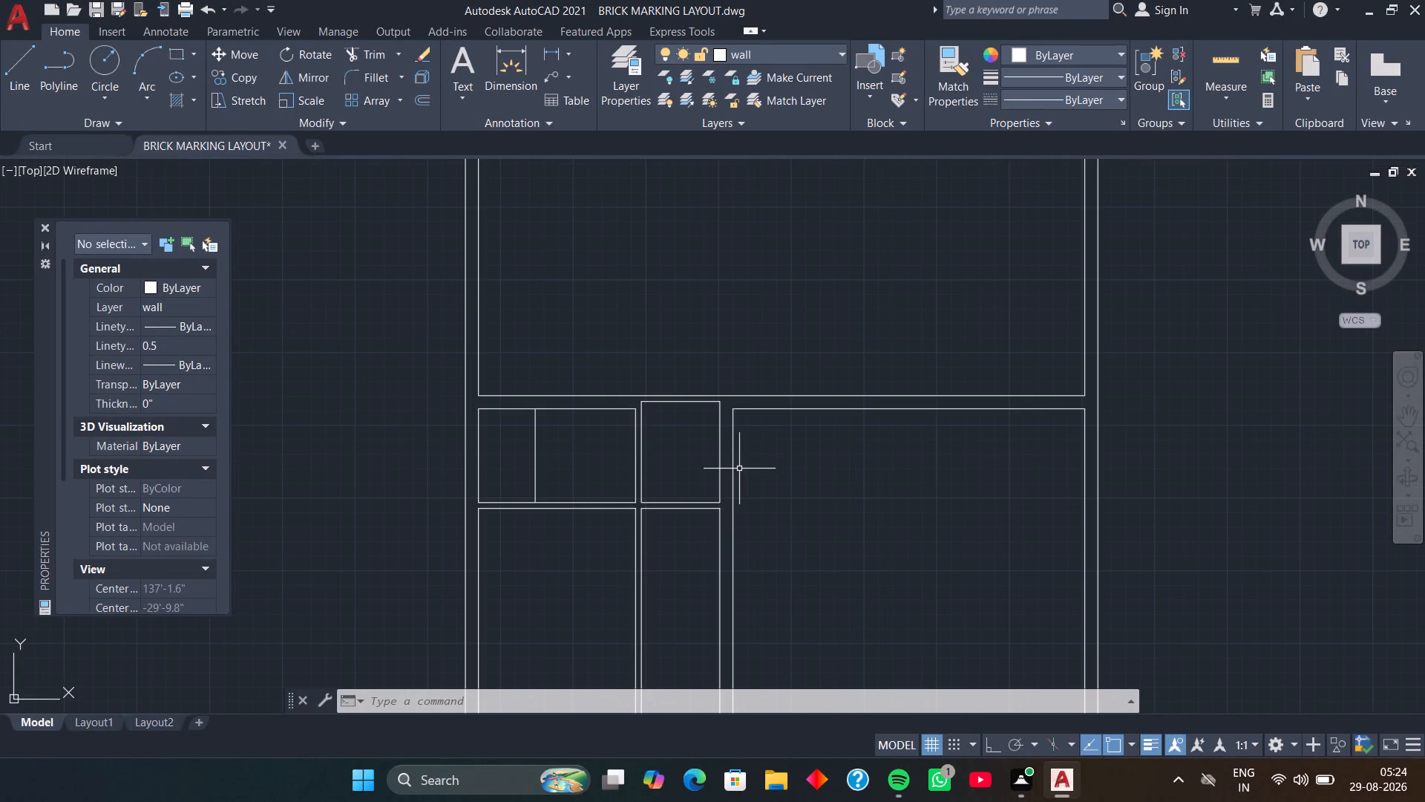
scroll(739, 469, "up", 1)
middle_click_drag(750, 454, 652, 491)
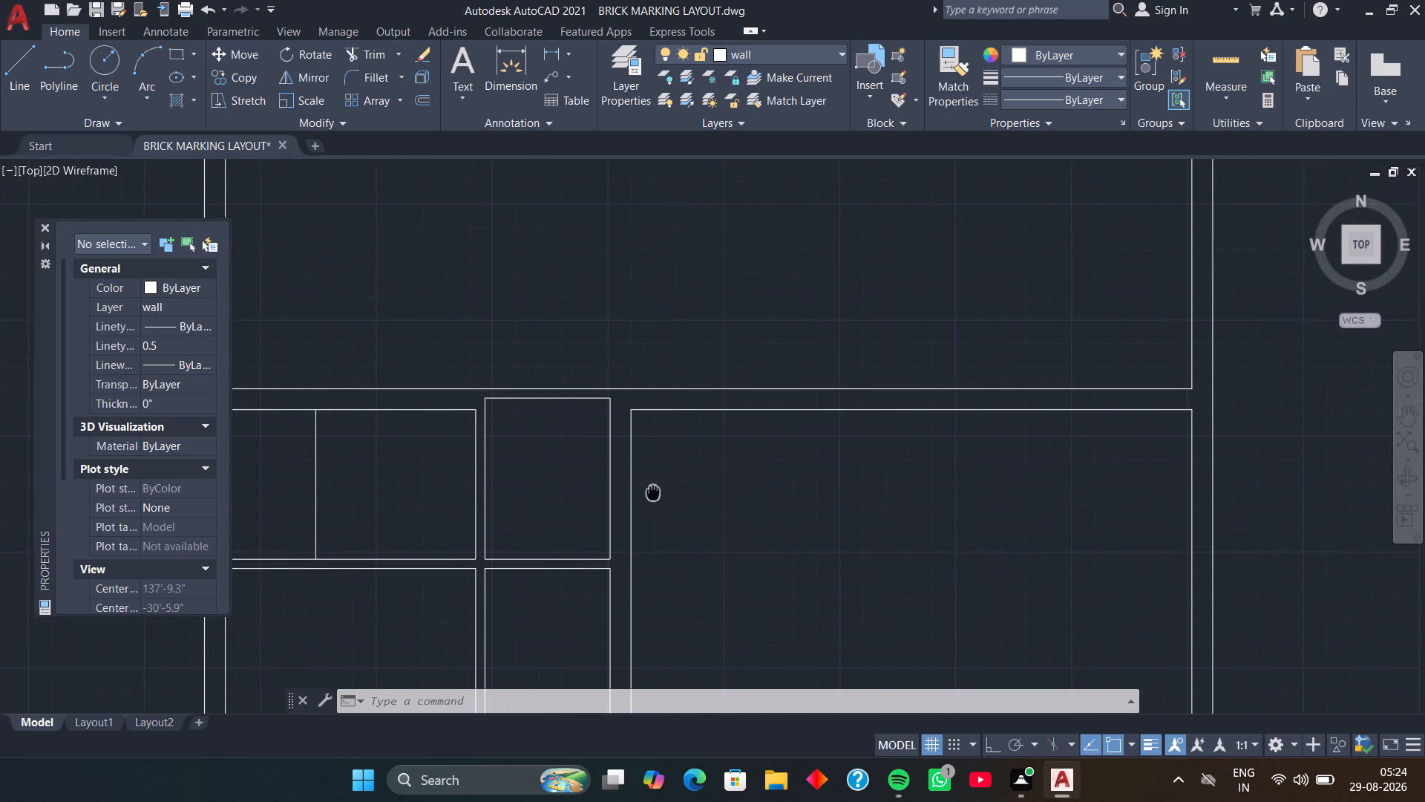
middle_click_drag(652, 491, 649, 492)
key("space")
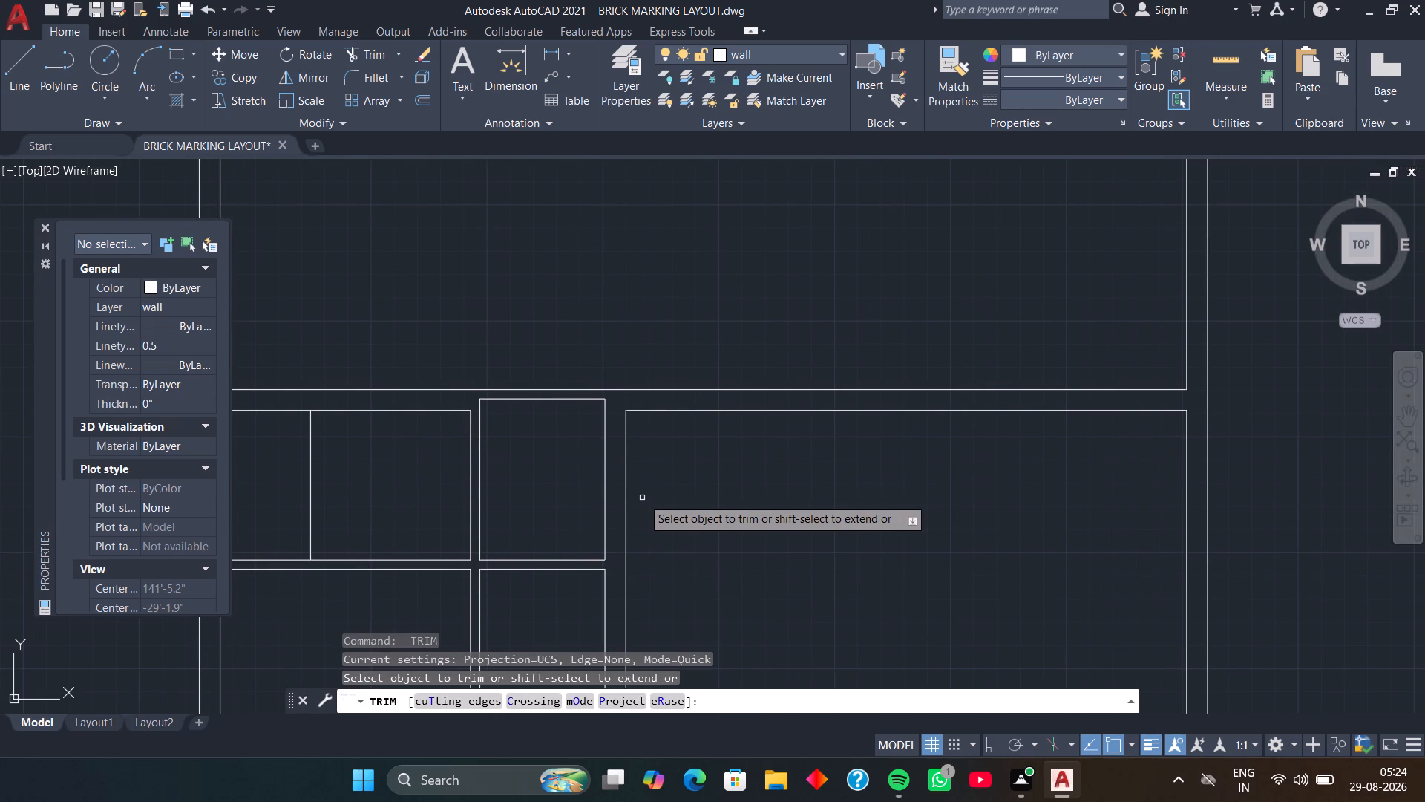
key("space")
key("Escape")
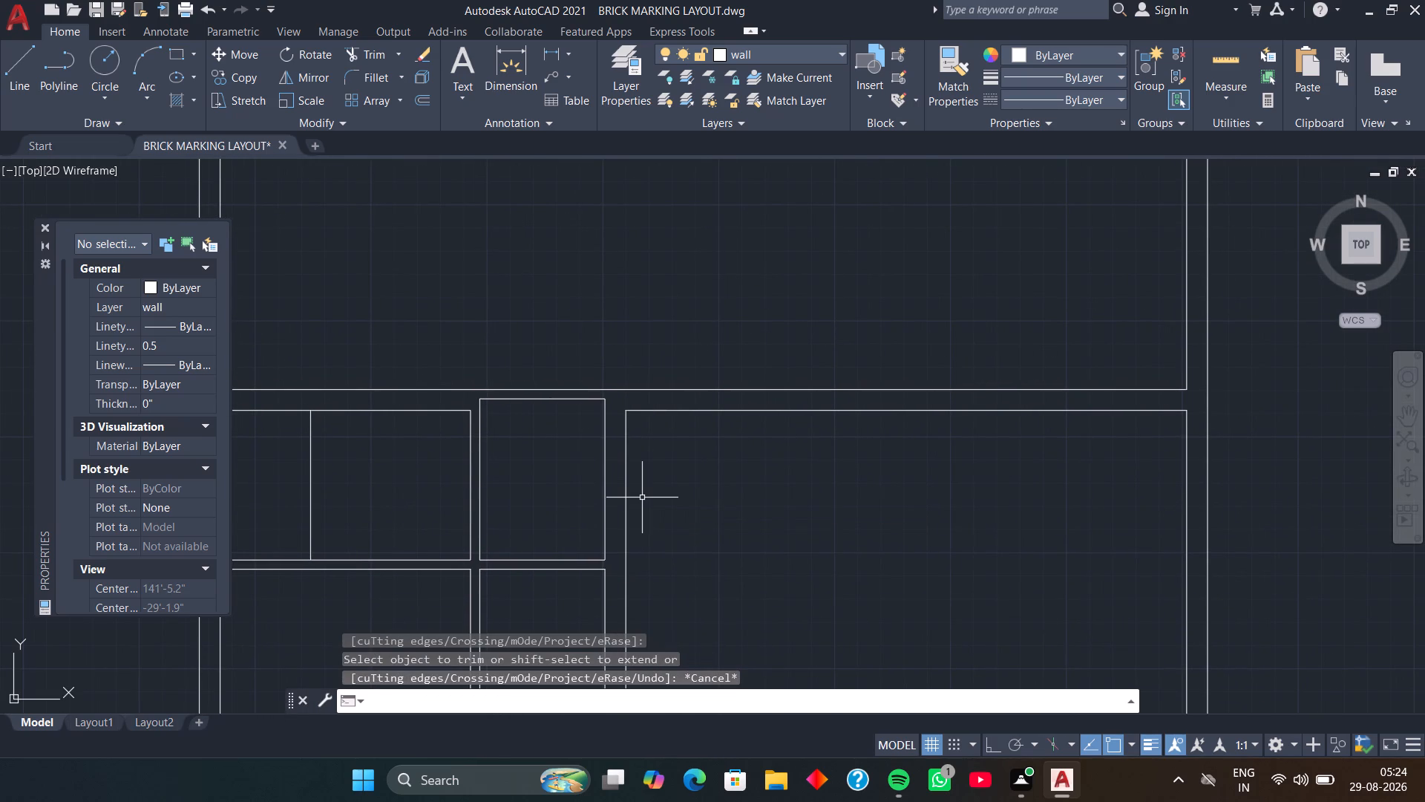
Offset the left line of the large room beside the narrow space 5' to the right, and that copy 9" further right.
key("o")
key("space")
key("space")
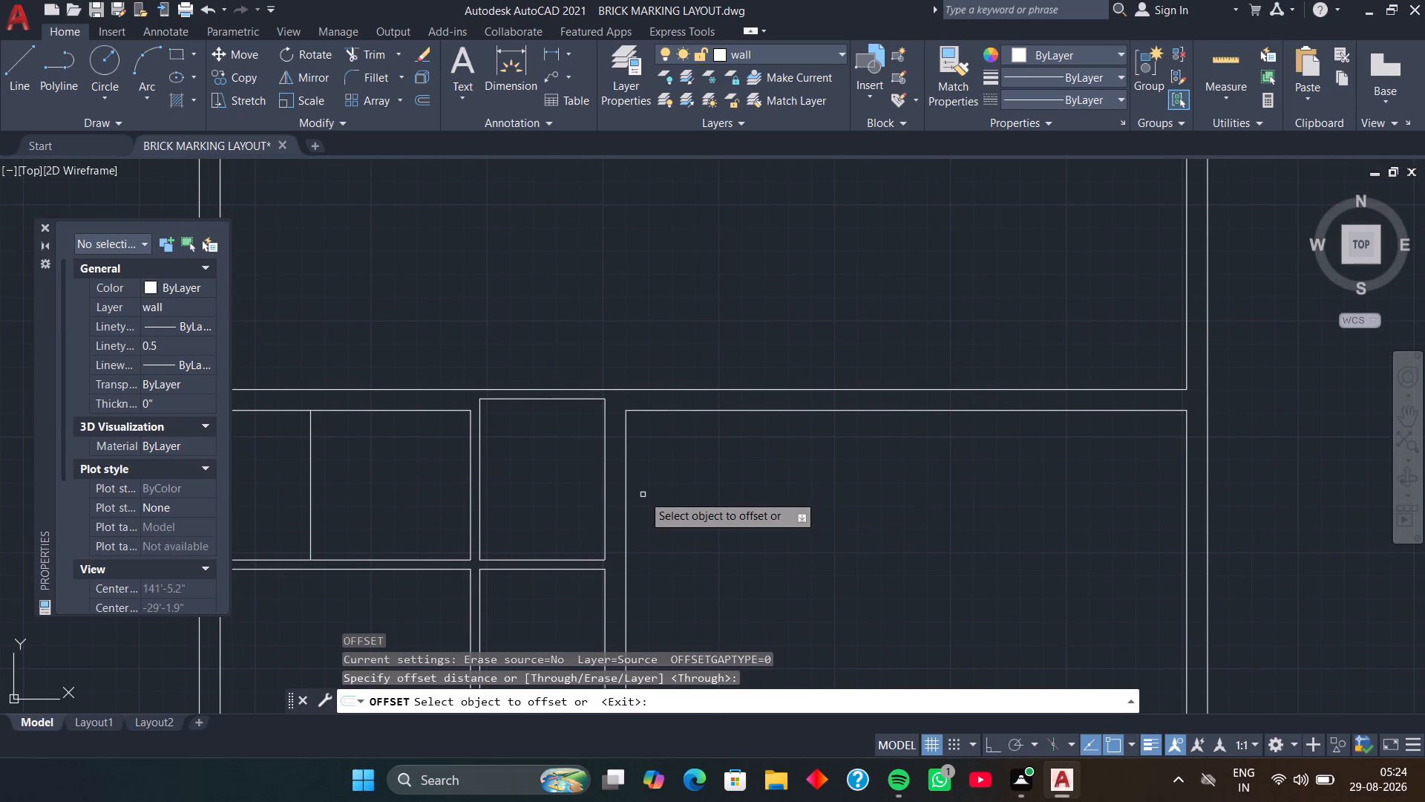
left_click(624, 492)
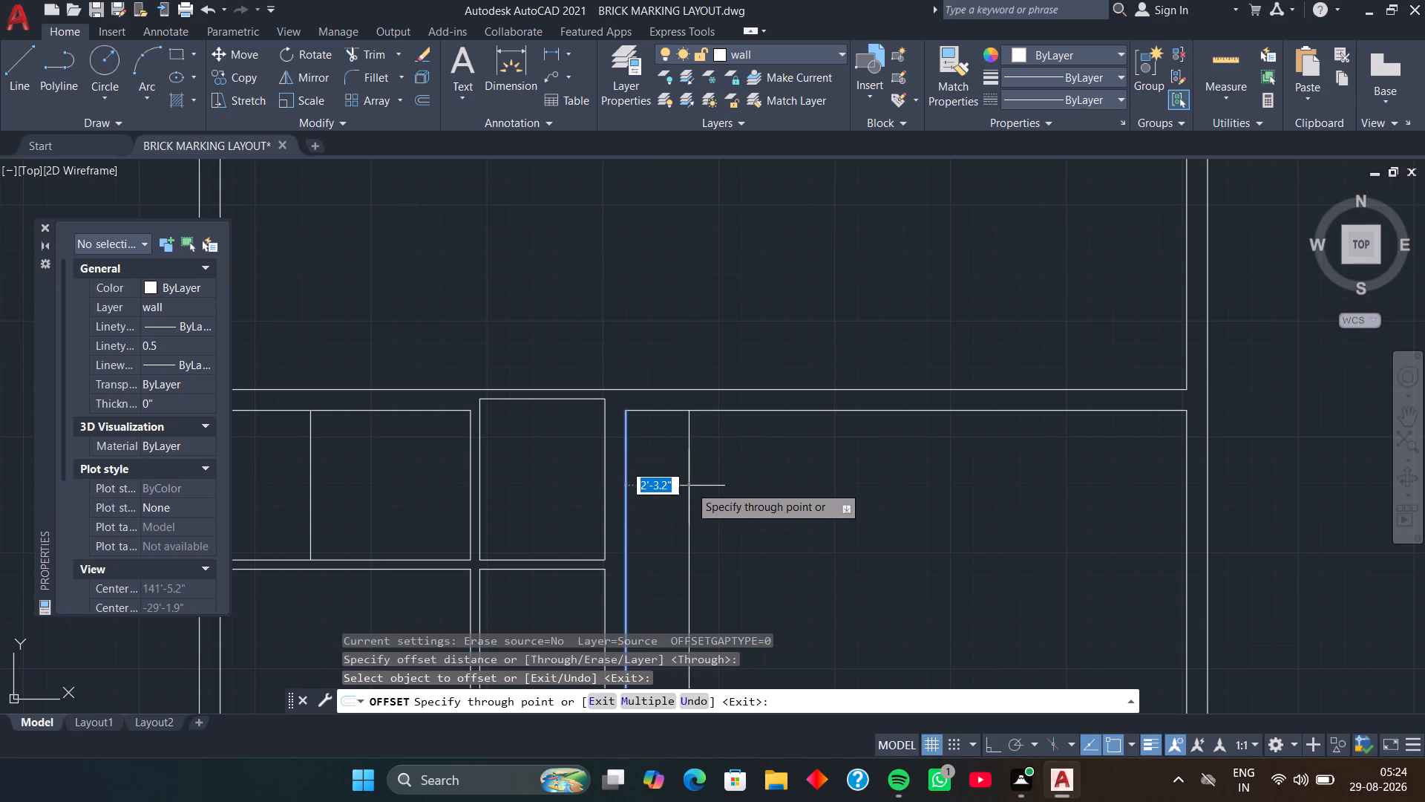
type("5'")
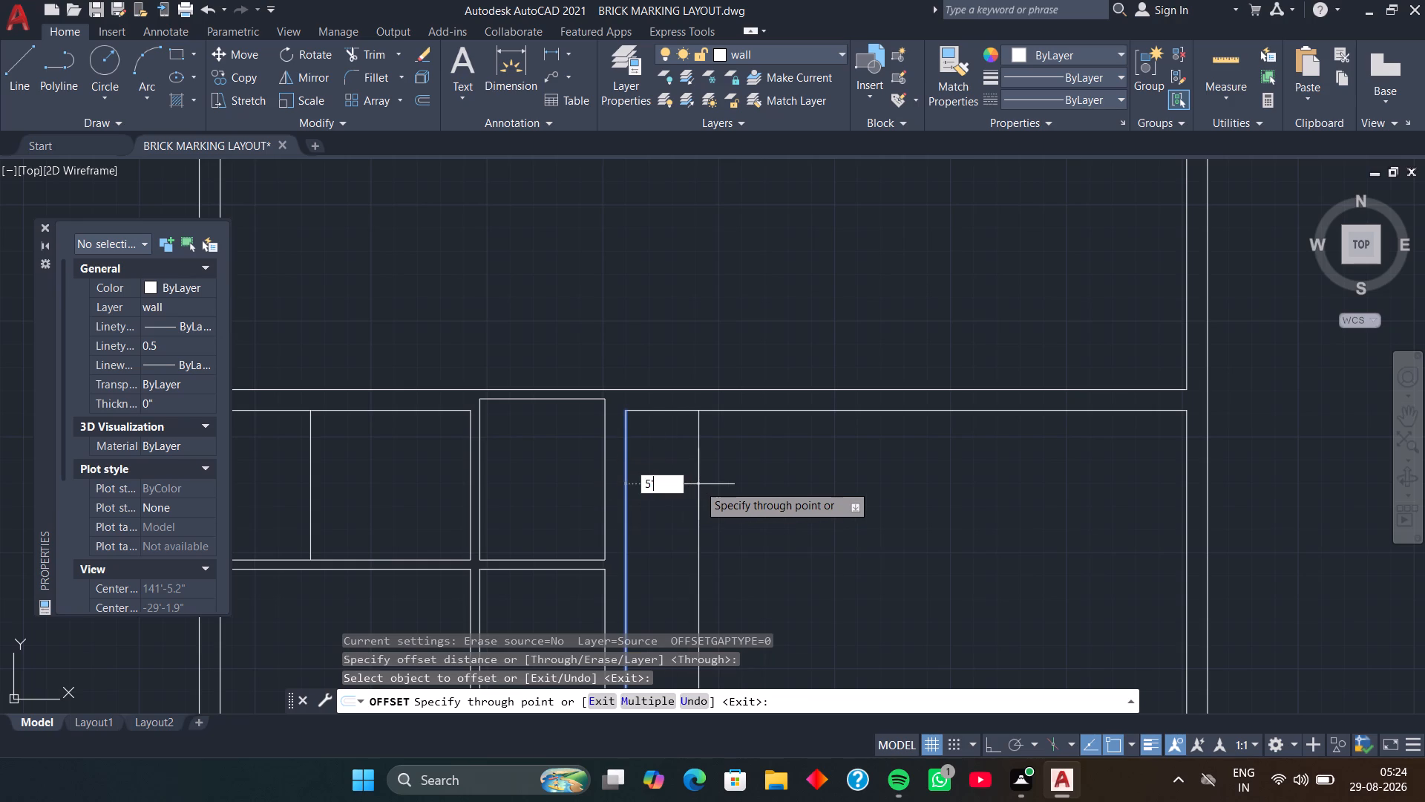
key("Return")
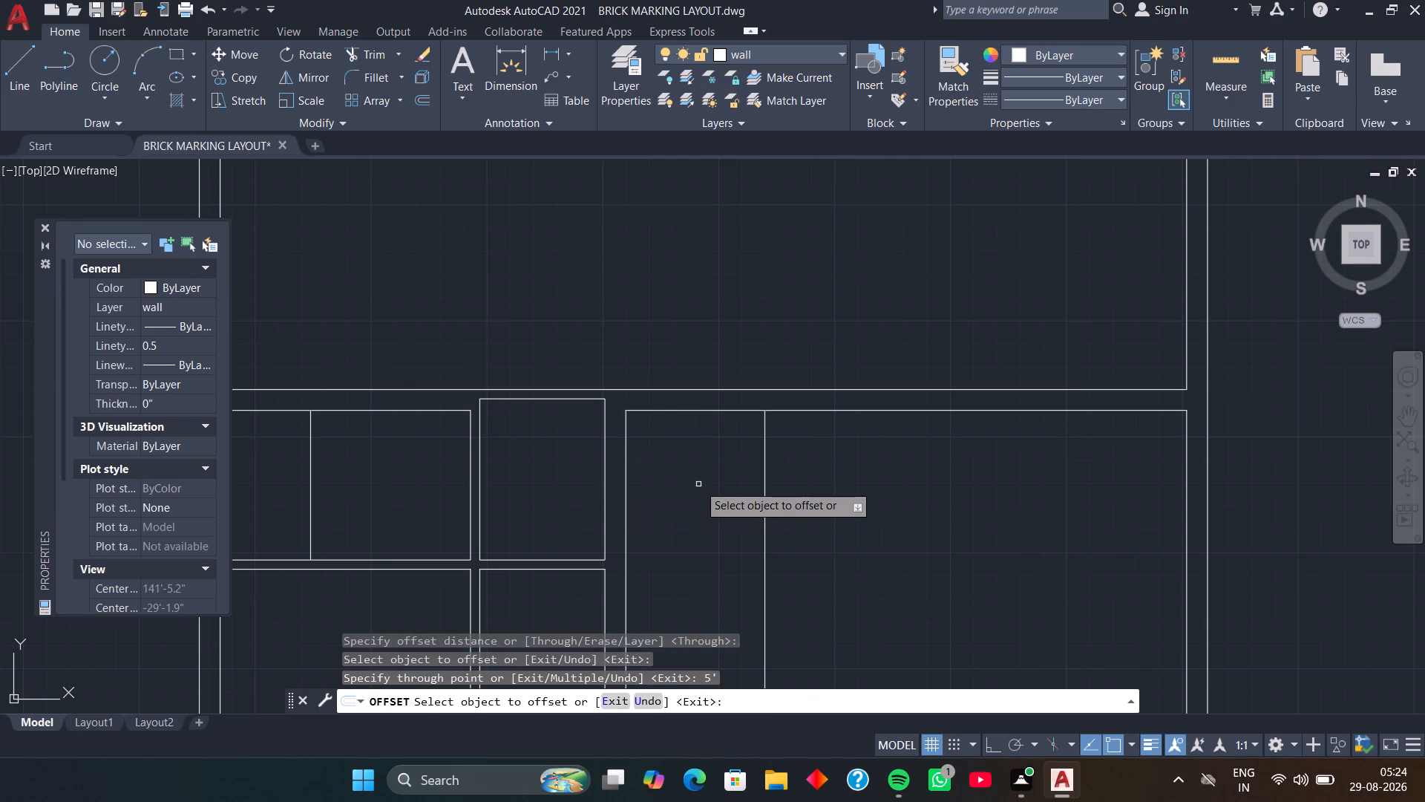
left_click(765, 469)
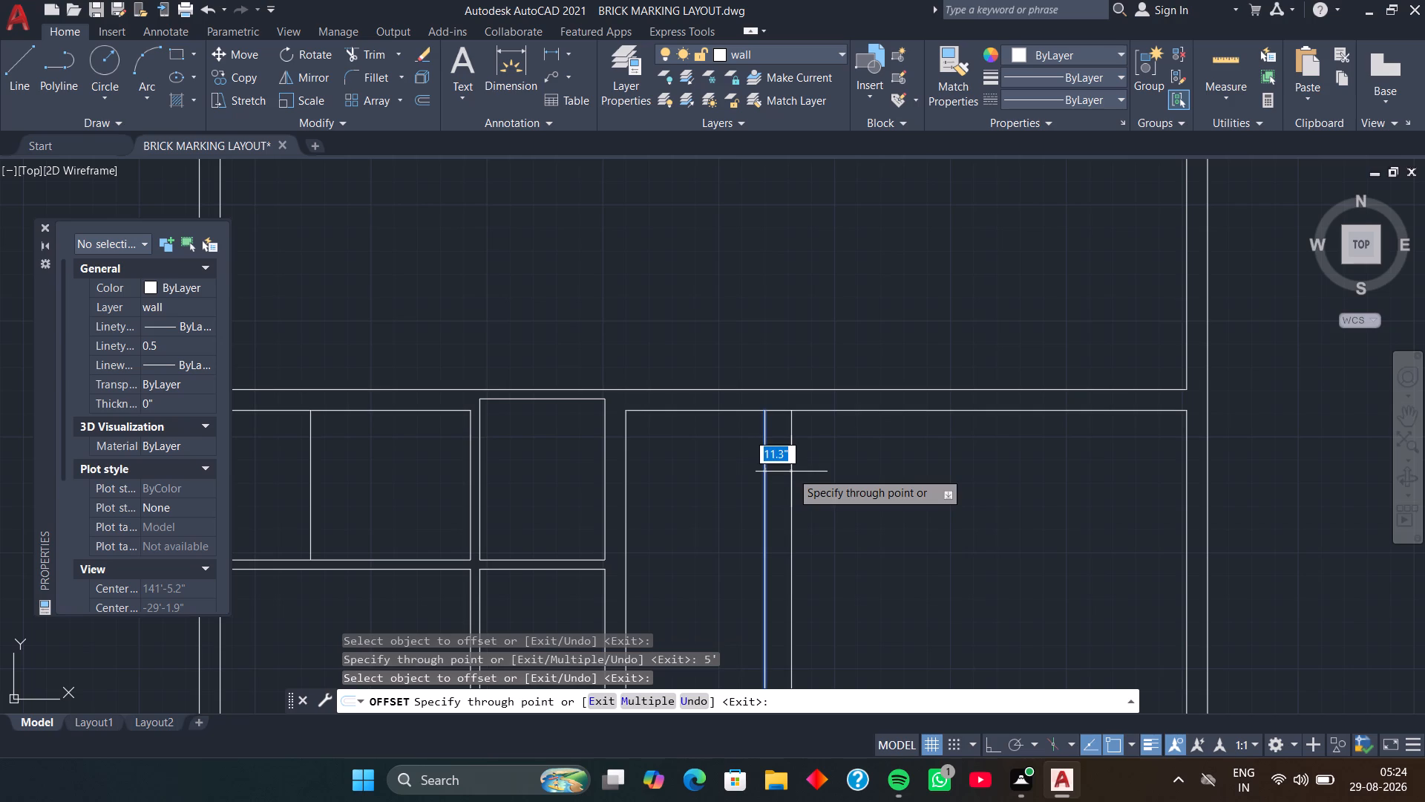
key("9")
key("Return")
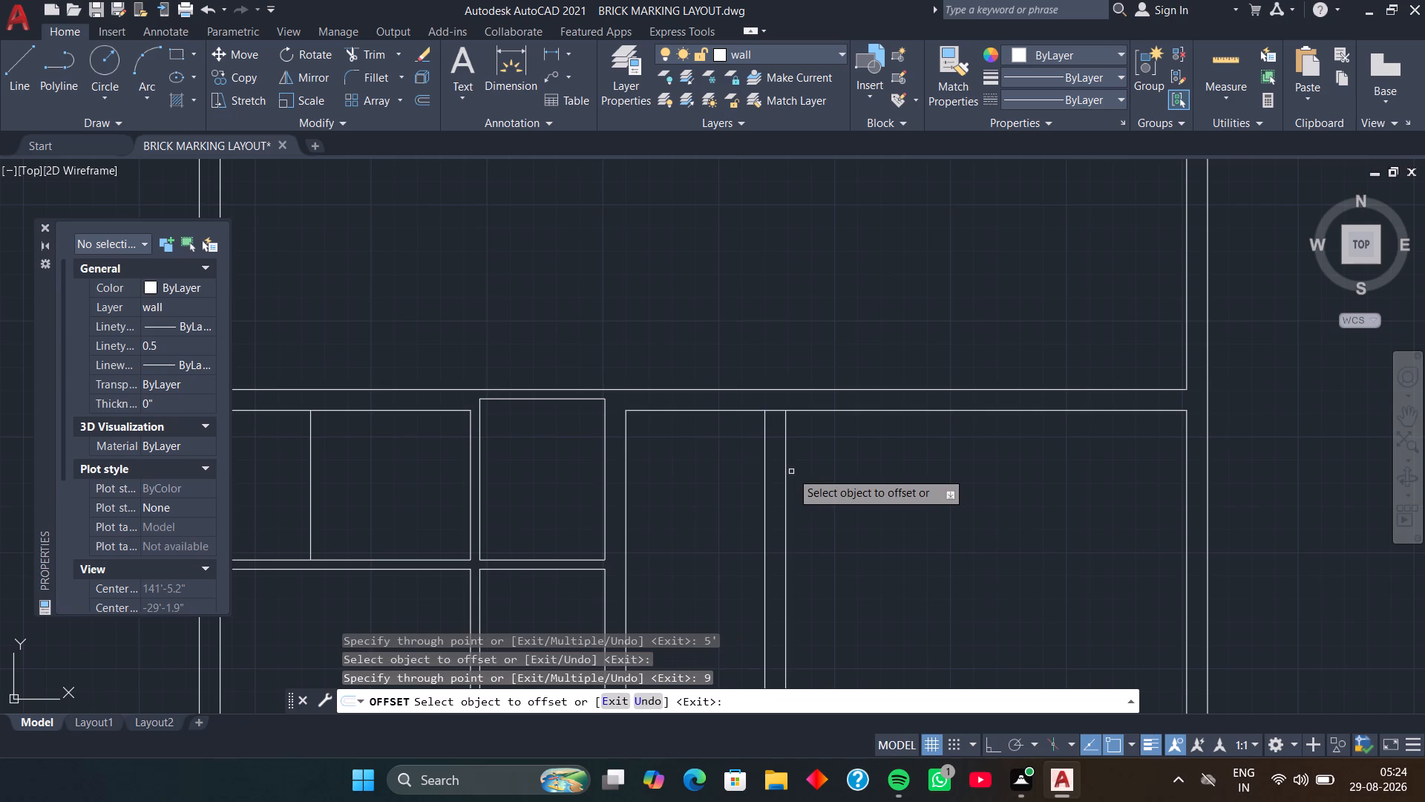
key("space")
Trim the large room's top line between the two new vertical wall lines.
type("tr")
key("space")
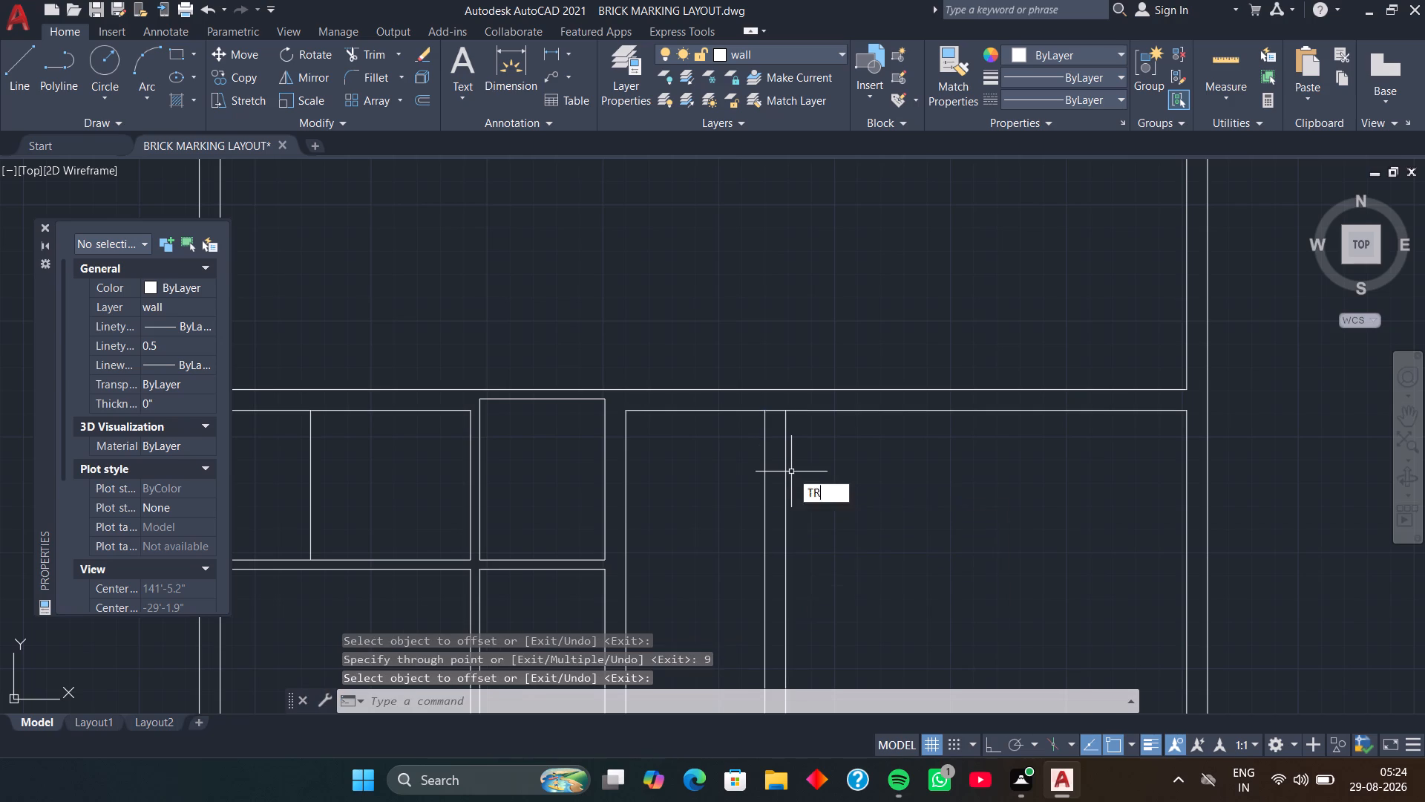
left_click(774, 409)
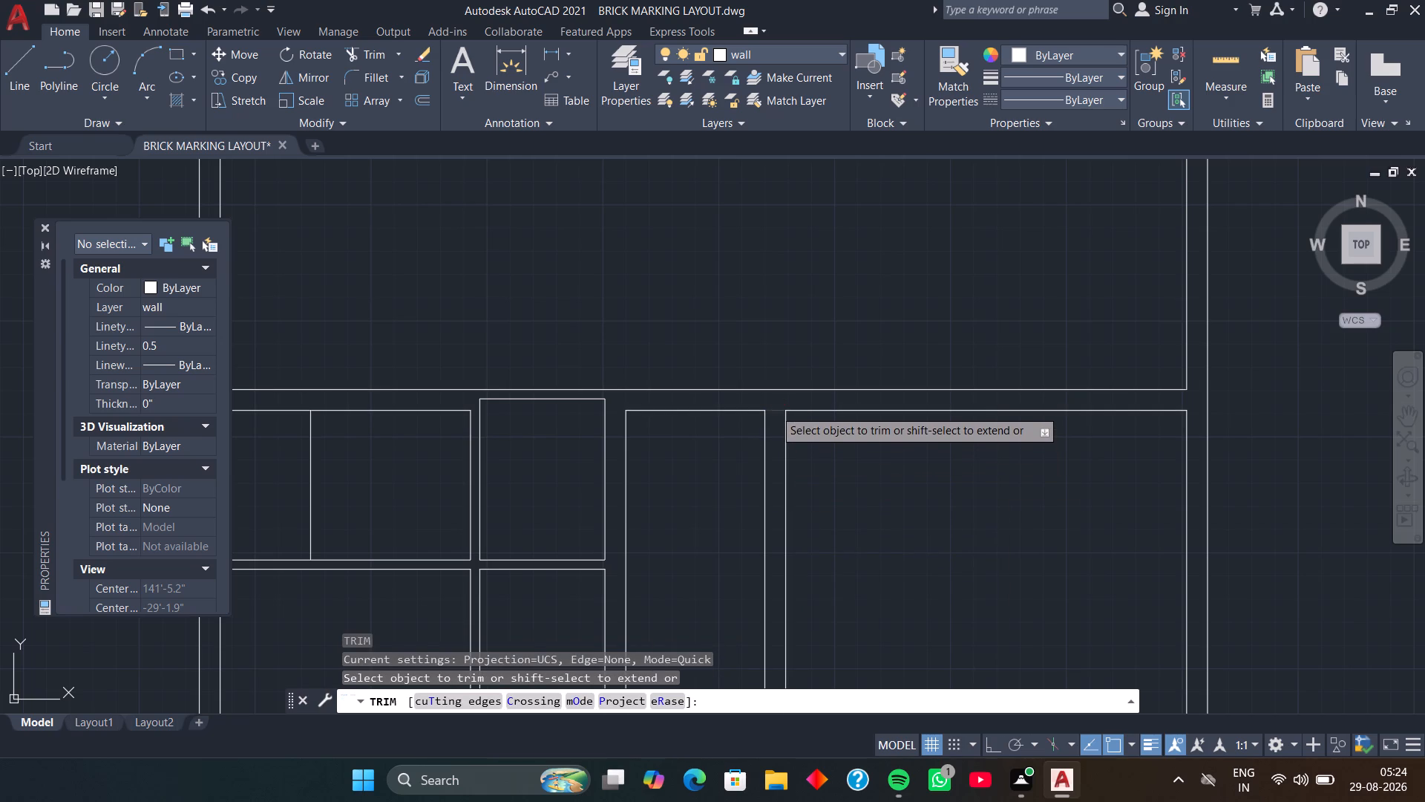
key("space")
Offset the top line of the new 5' wide space 5' downward, and that copy 9" further down to form its bottom wall.
type("o")
key("space")
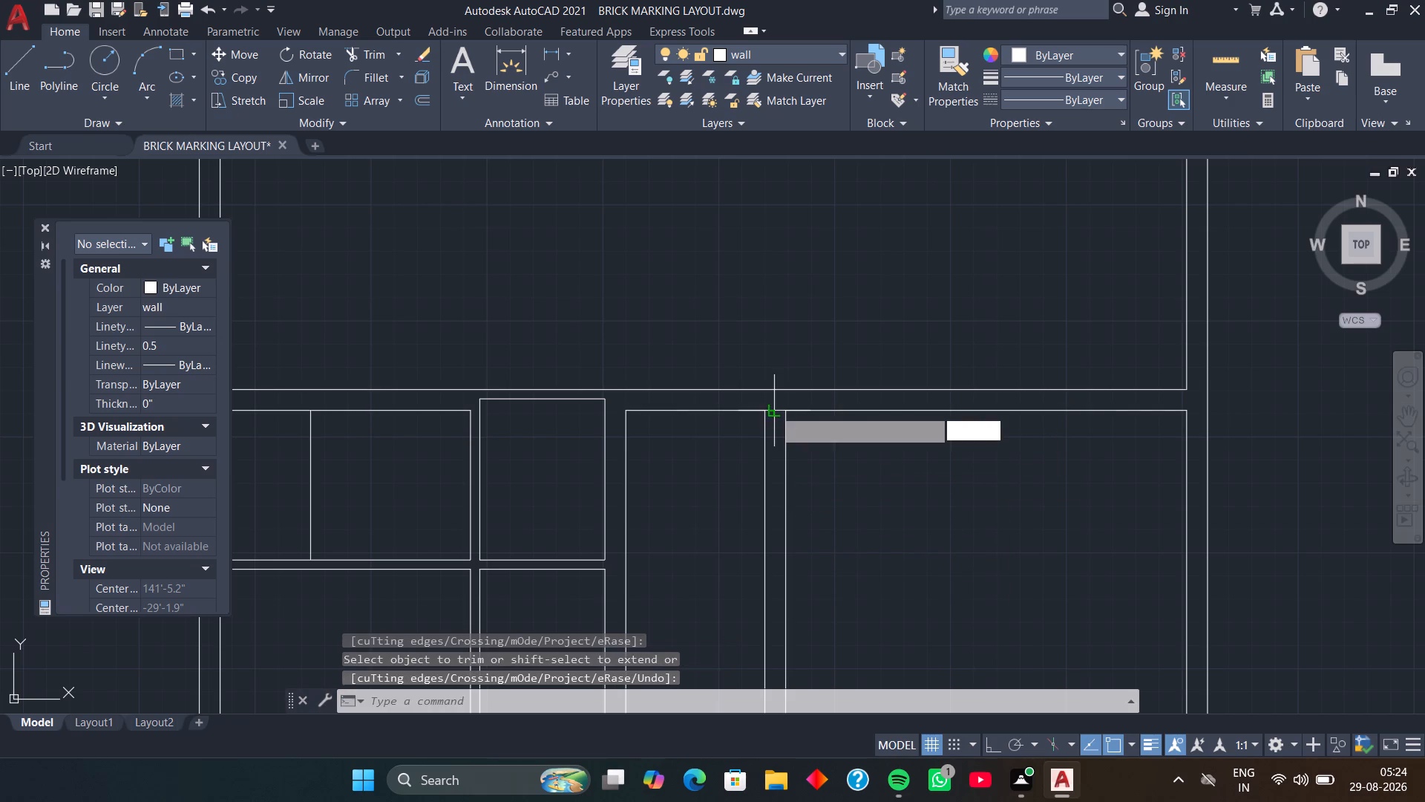
key("space")
left_click(736, 411)
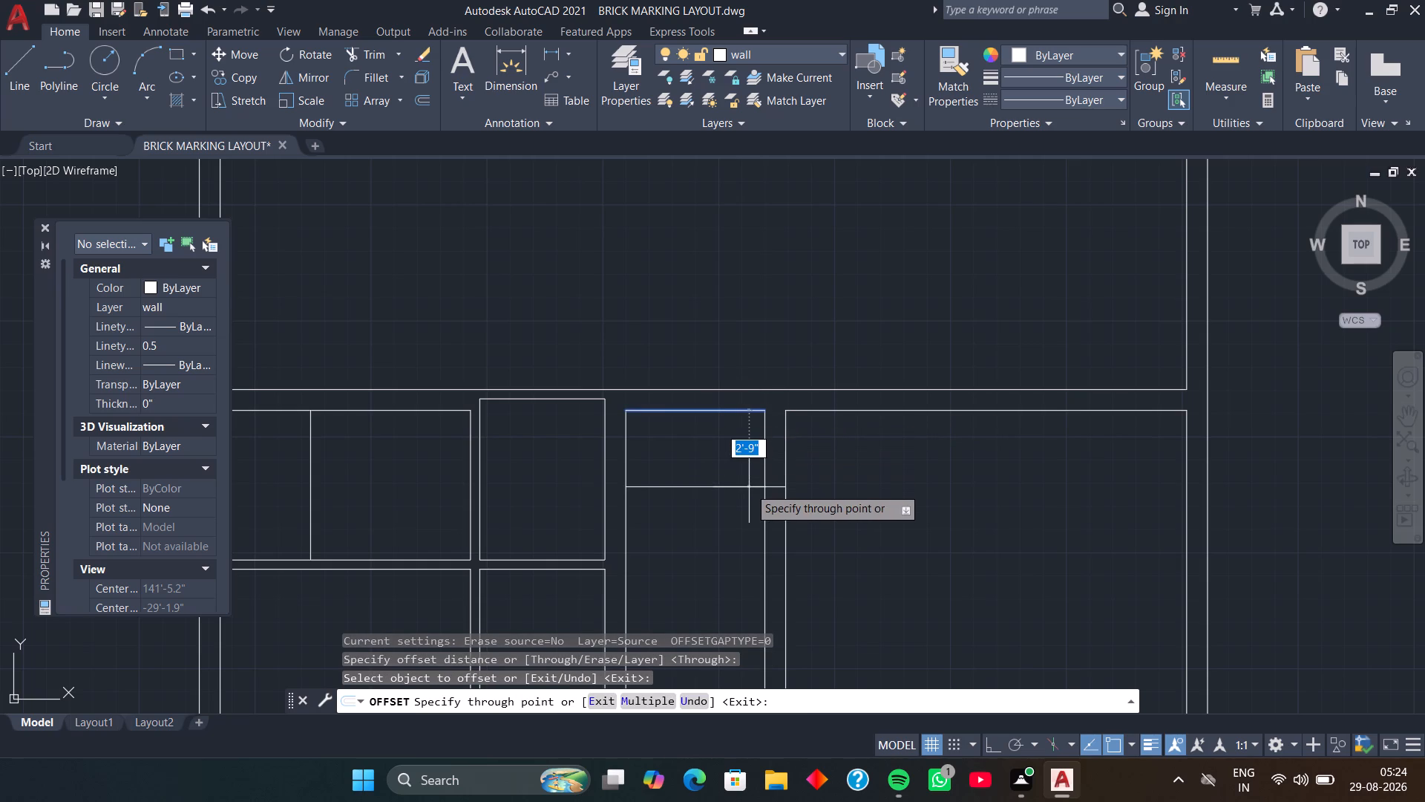
type("5'")
key("Return")
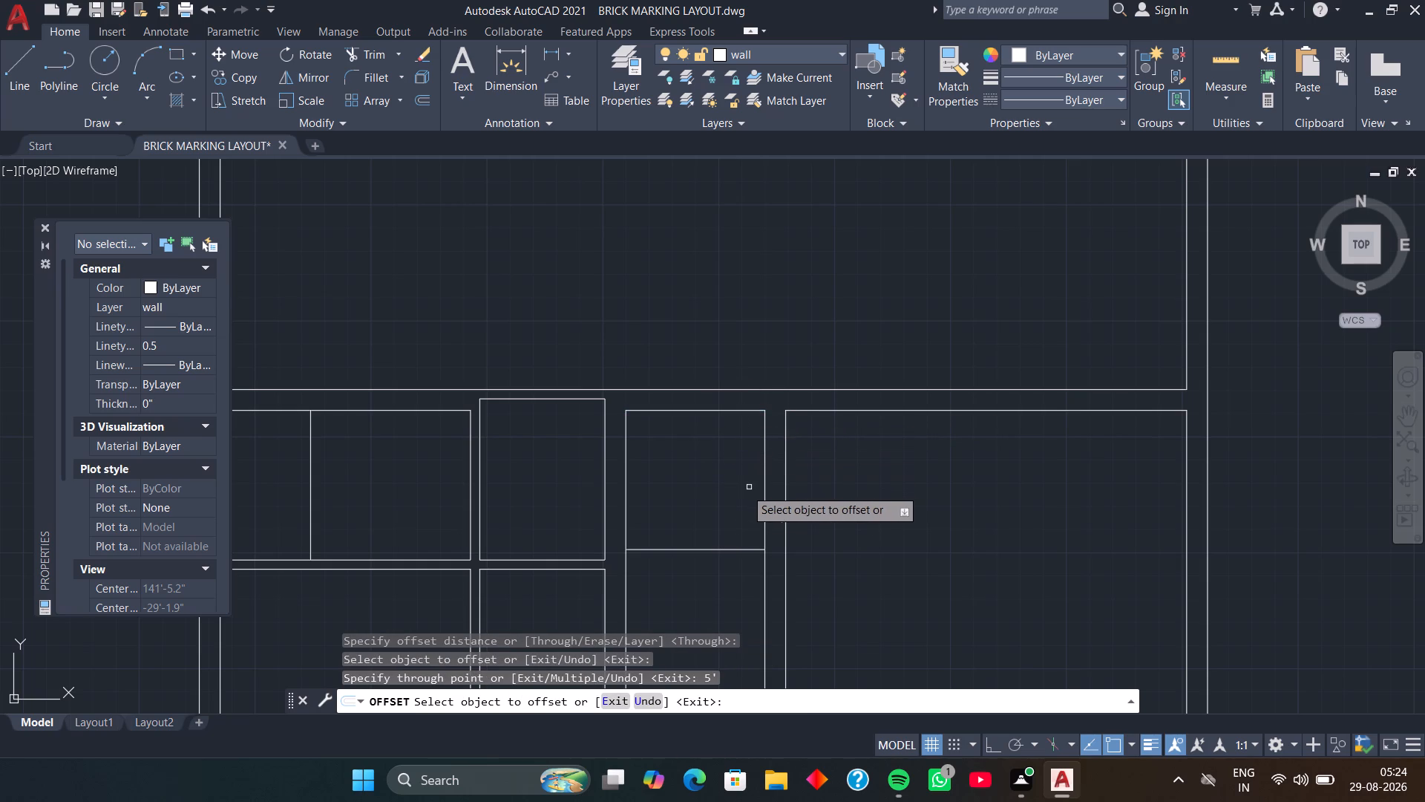
left_click(731, 548)
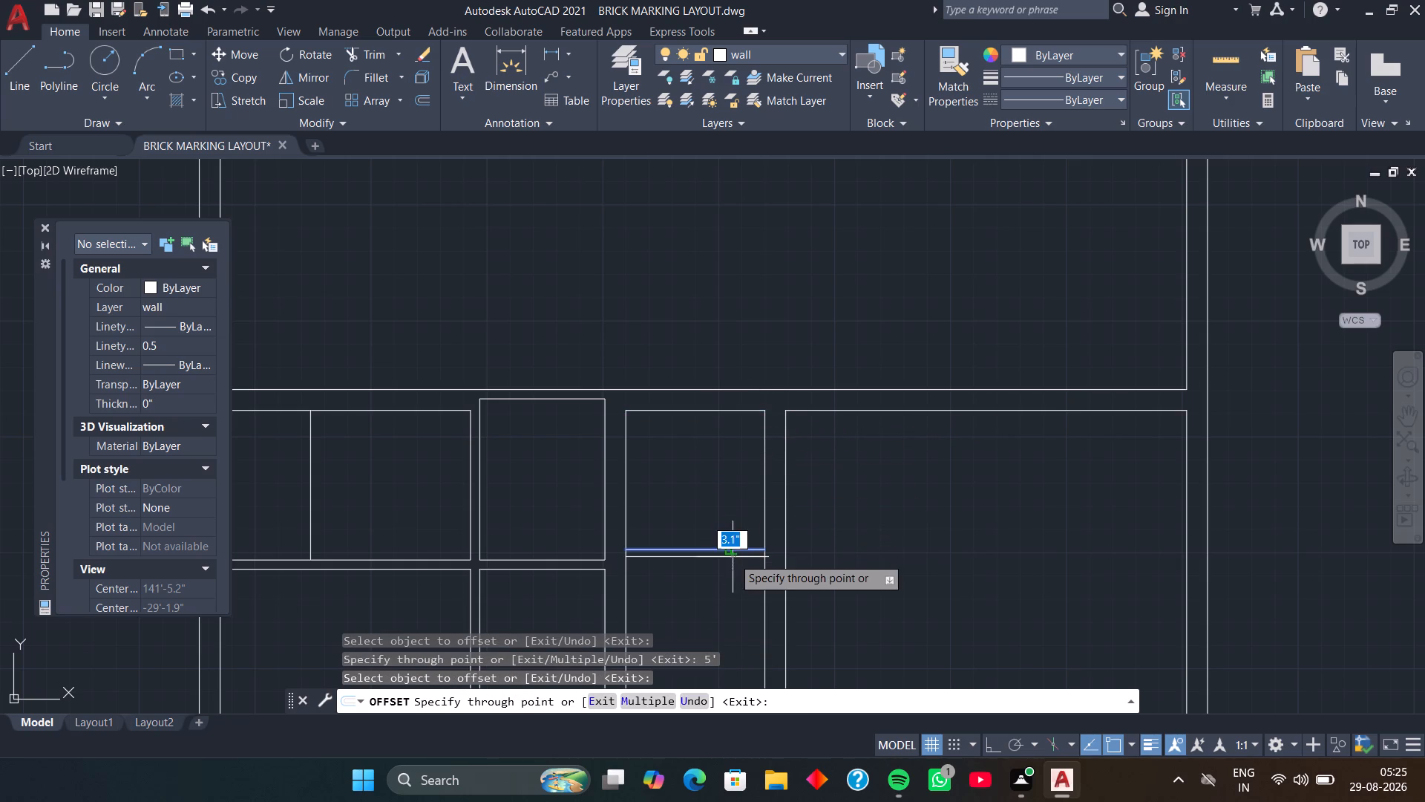
key("9")
key("Return")
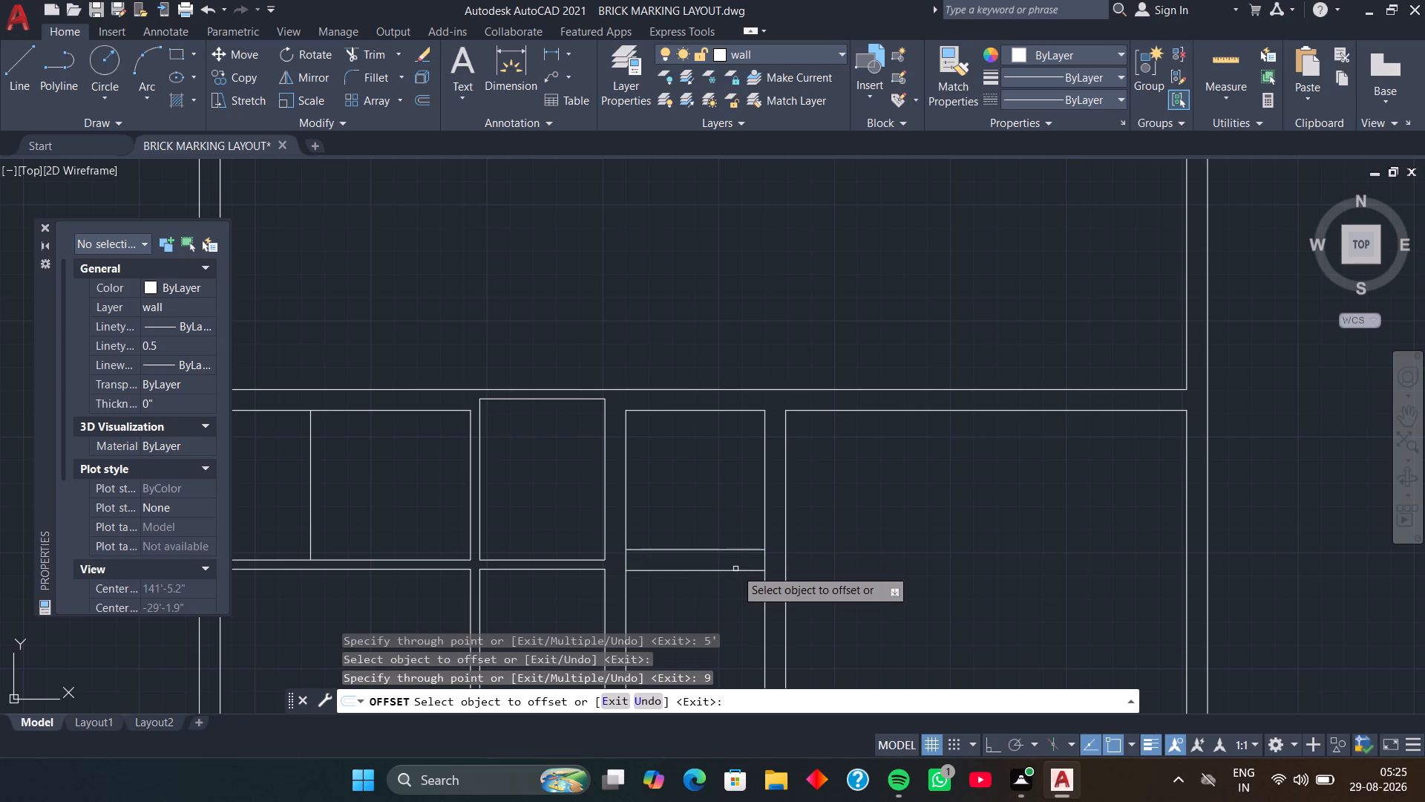
key("space")
Trim the left and right side lines of the 5' wide space between the two lines of its 9" bottom wall.
type("tr")
key("space")
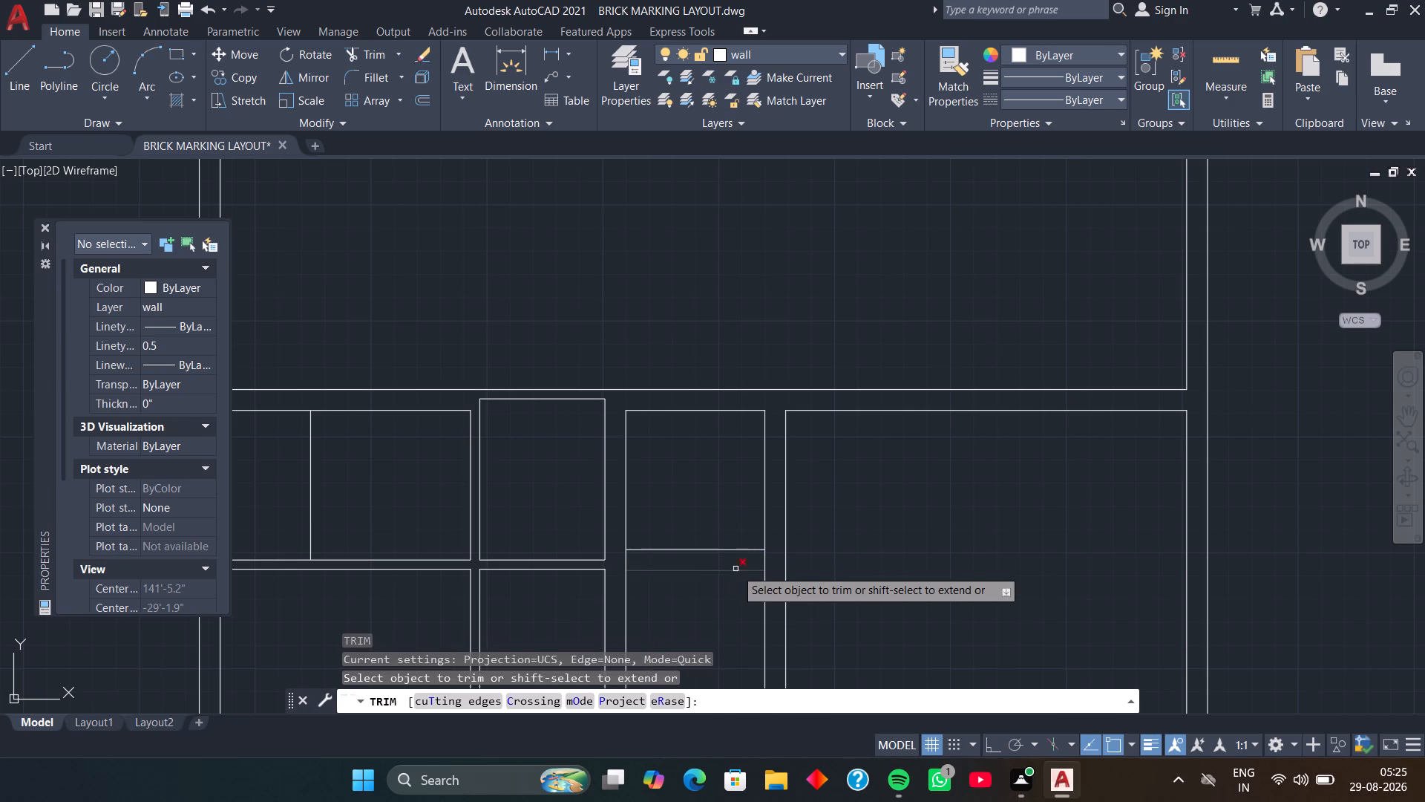
left_click(626, 563)
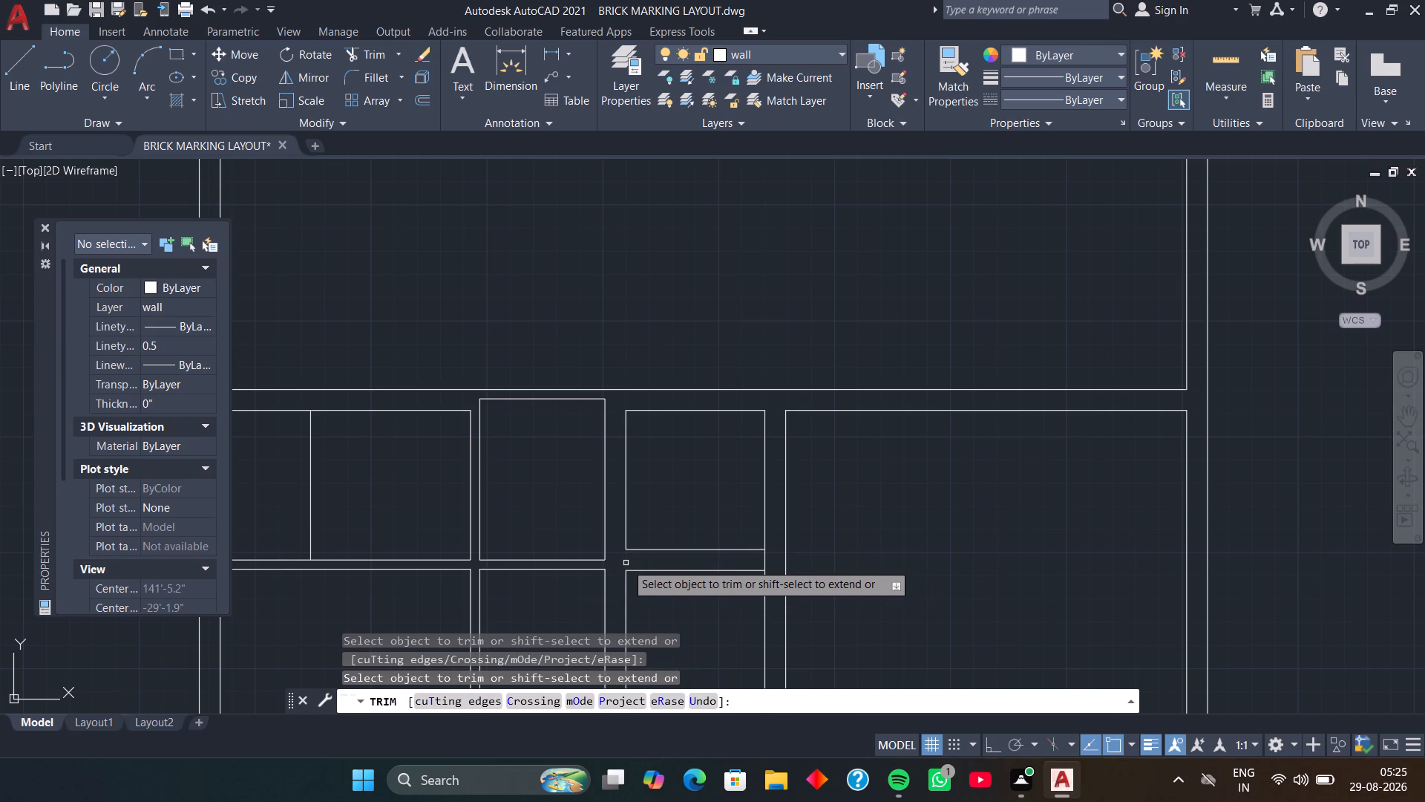
left_click(767, 561)
key("space")
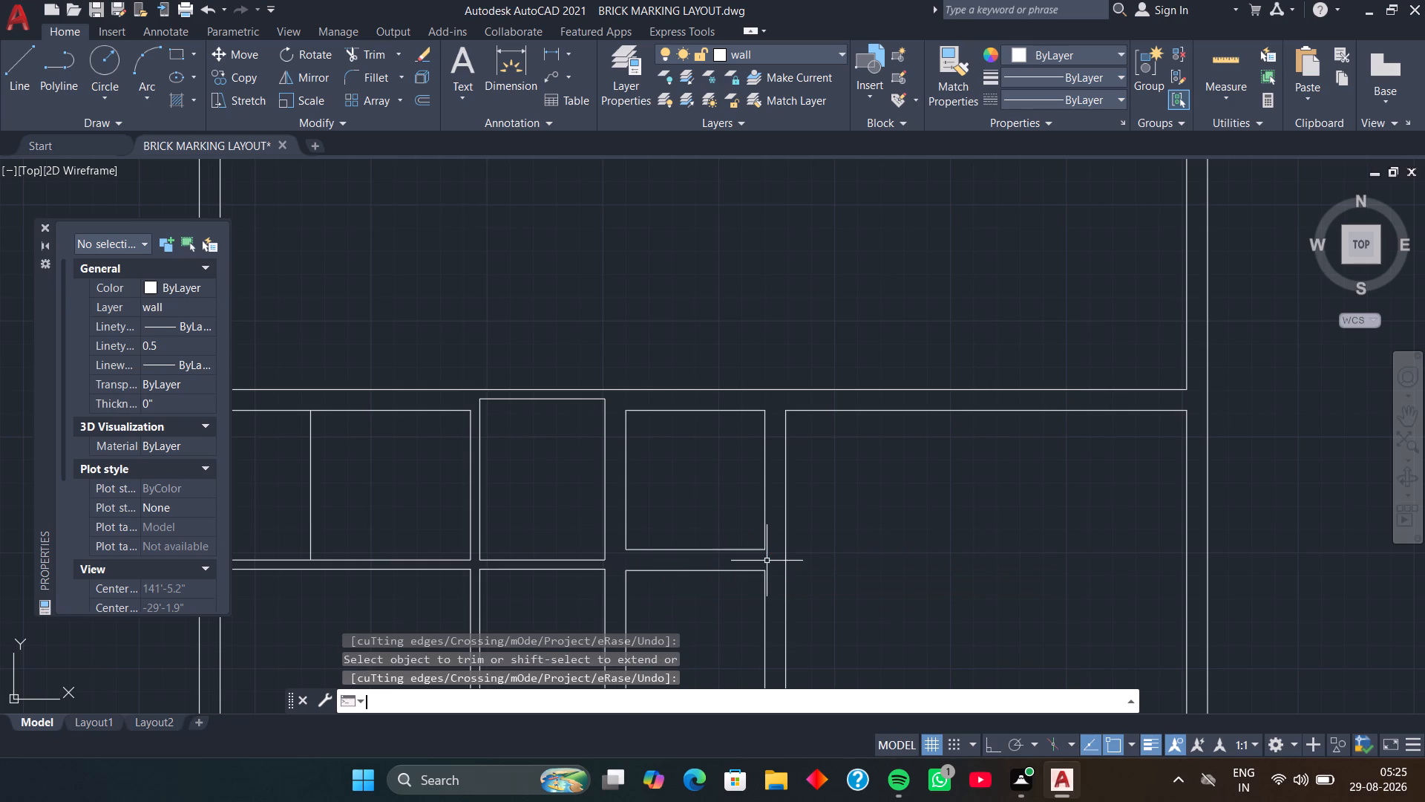
Extend the lower line of that 9" bottom wall rightward to the far line of the adjacent vertical wall.
type("ex")
key("space")
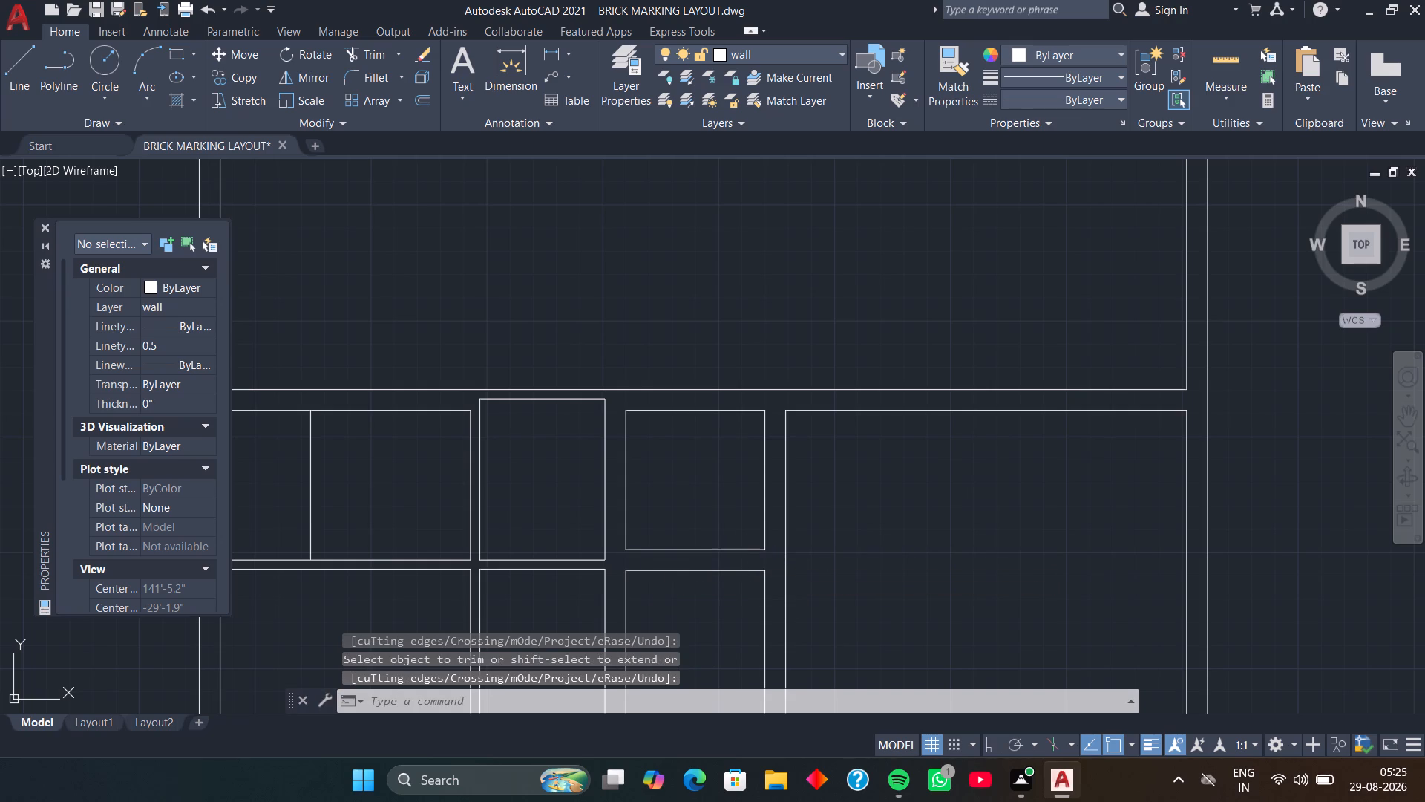
left_click(743, 572)
key("space")
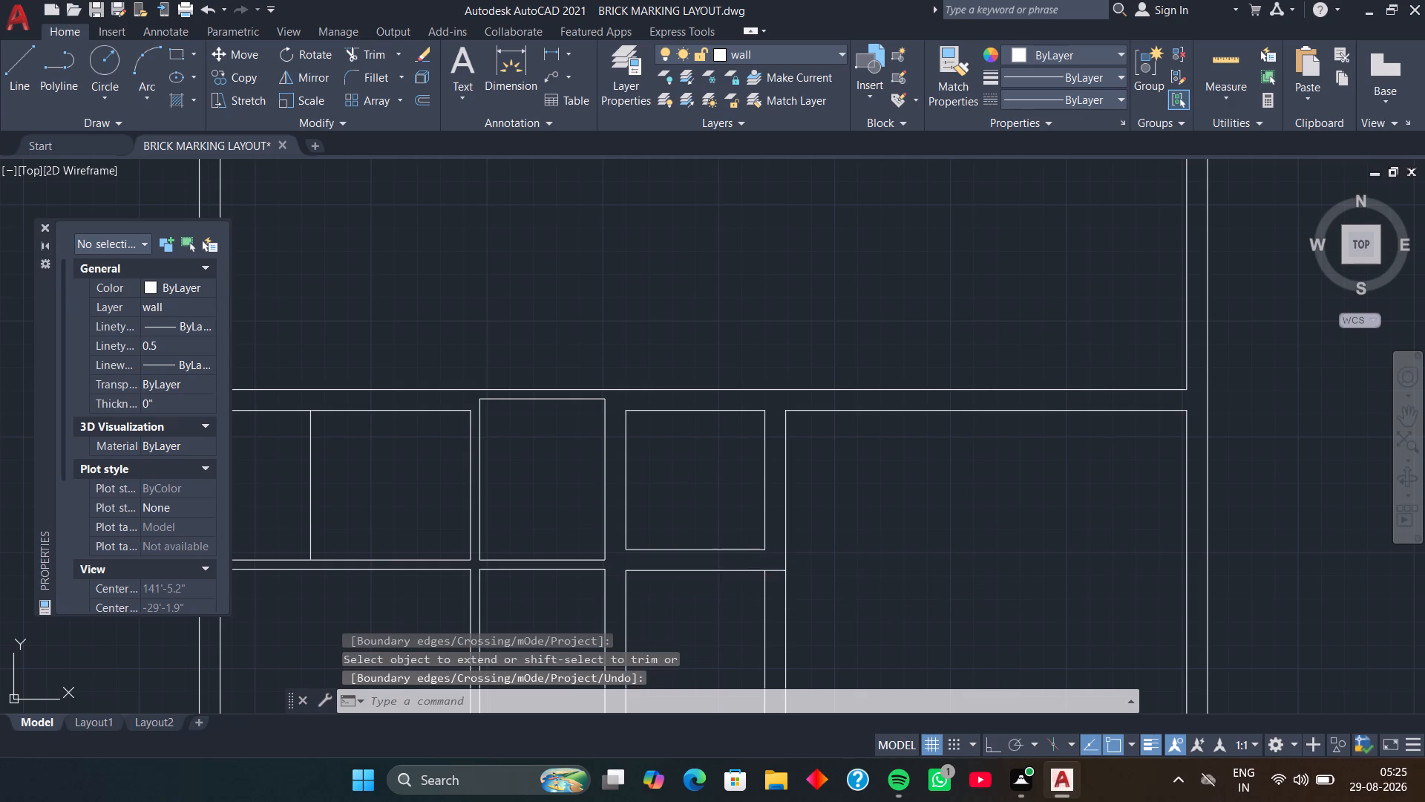
Delete the two vertical partition lines running down below the horizontal partition between the two left-hand spaces.
scroll(741, 593, "down", 2)
middle_click_drag(740, 599, 737, 451)
middle_click_drag(723, 495, 722, 464)
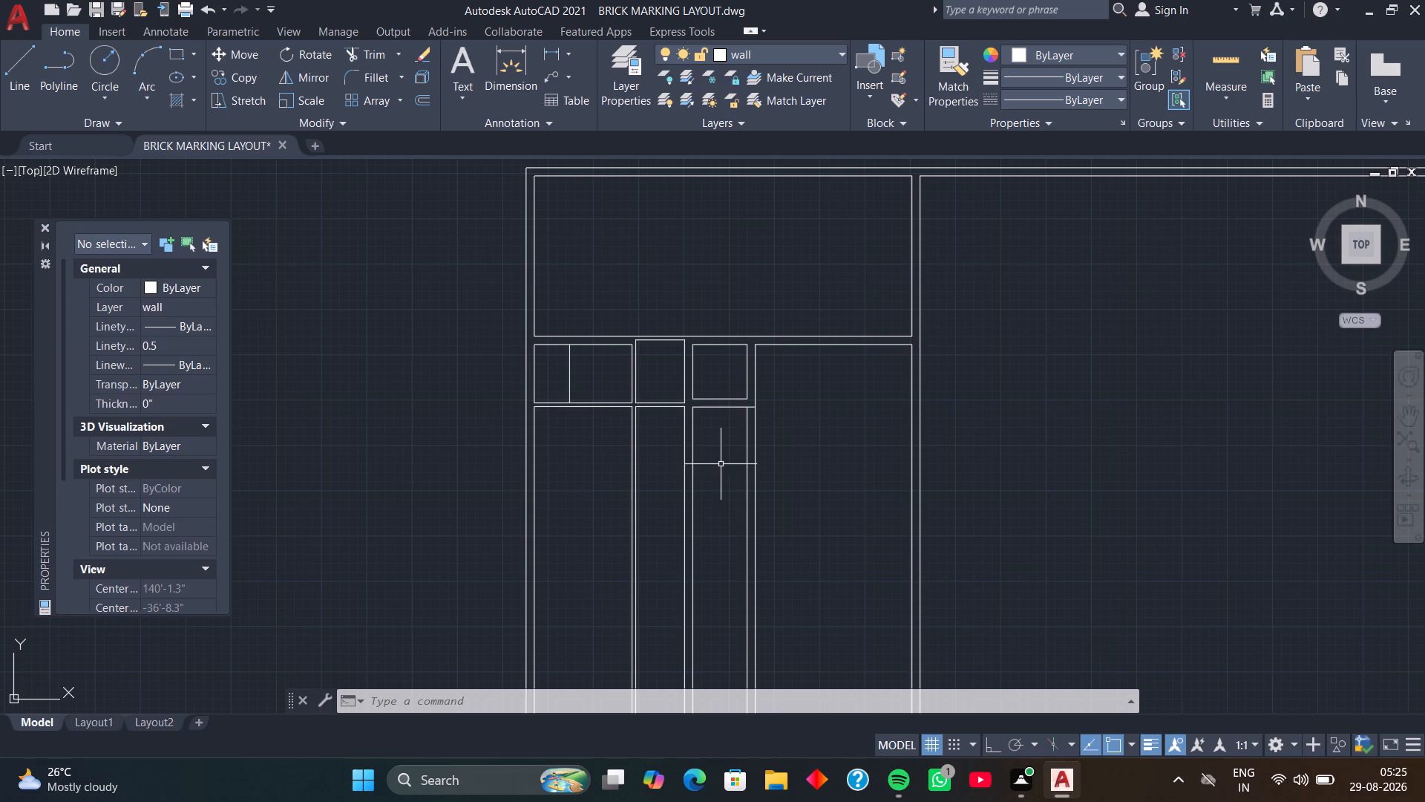
scroll(580, 483, "up", 2)
middle_click_drag(574, 422, 500, 460)
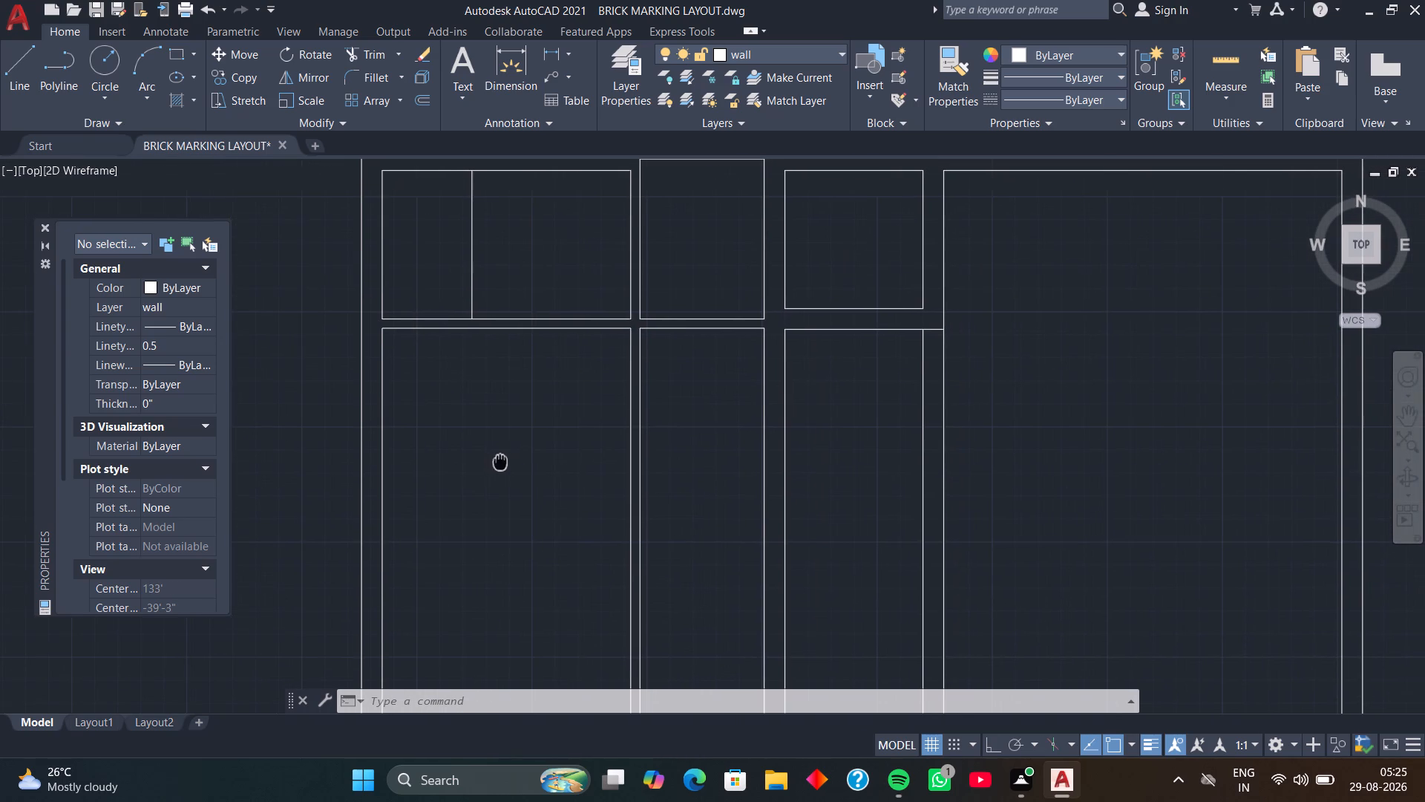
left_click(669, 425)
left_click(612, 451)
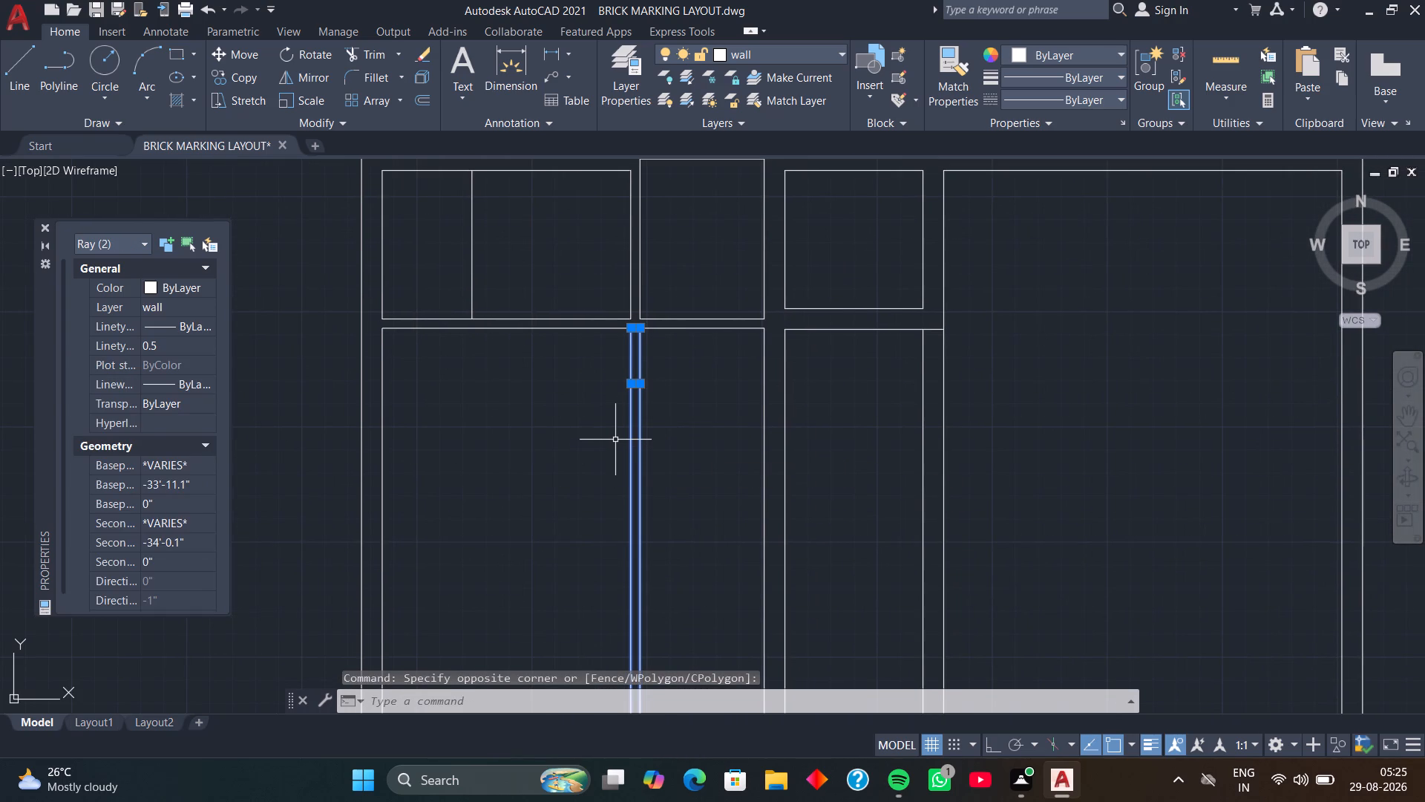
key("Delete")
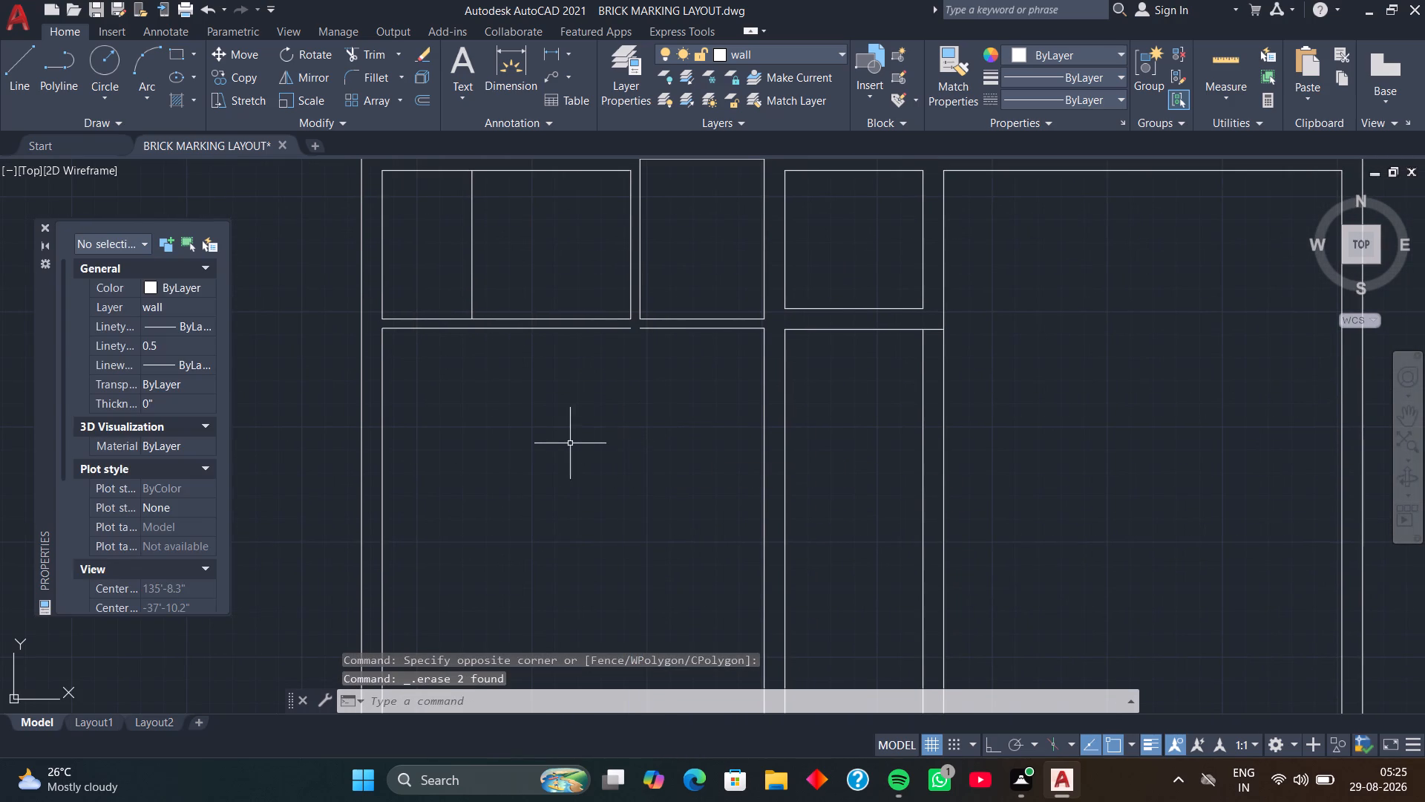
Extend the left part of the merged lower room's top line across the gap left by the removed partition.
middle_click_drag(557, 443, 574, 432)
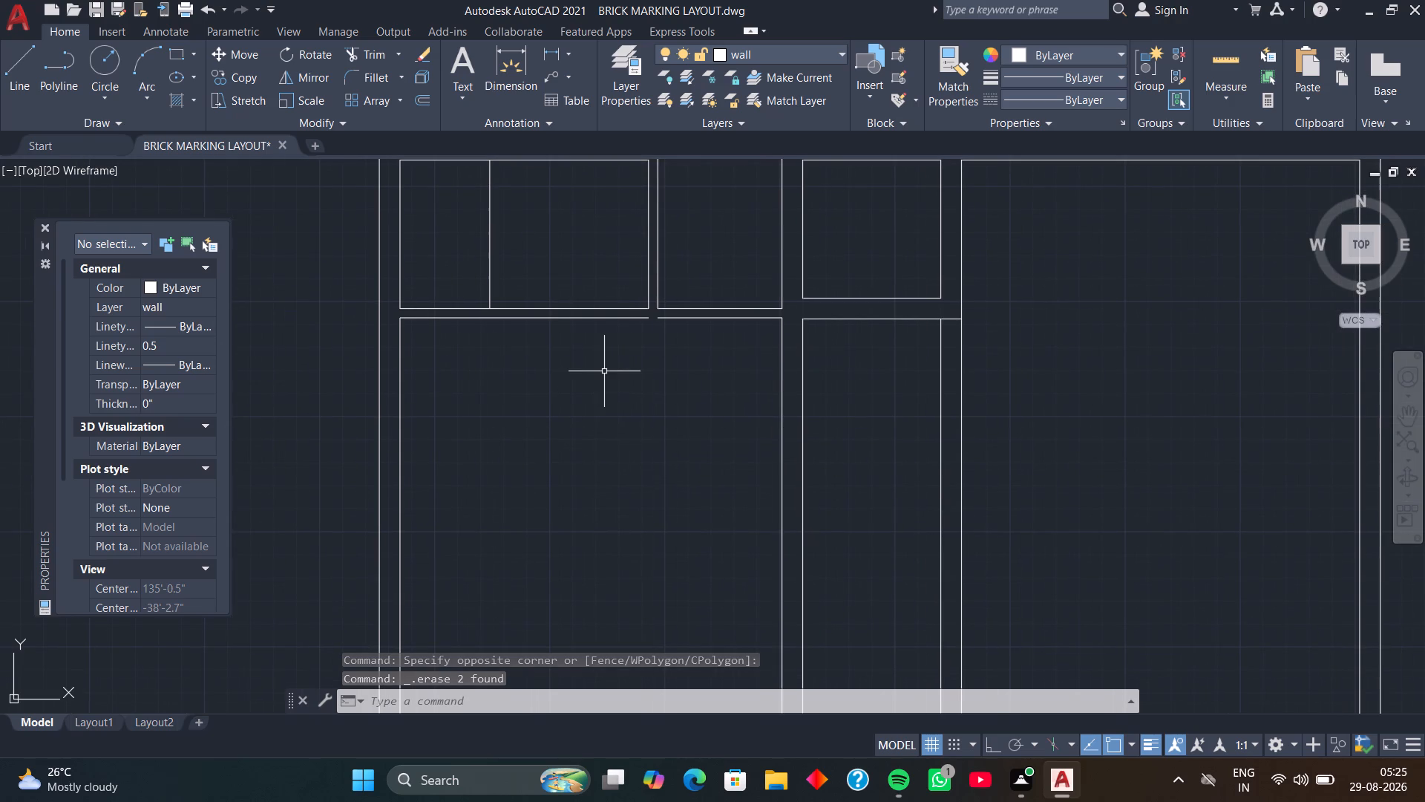
type("ex")
key("space")
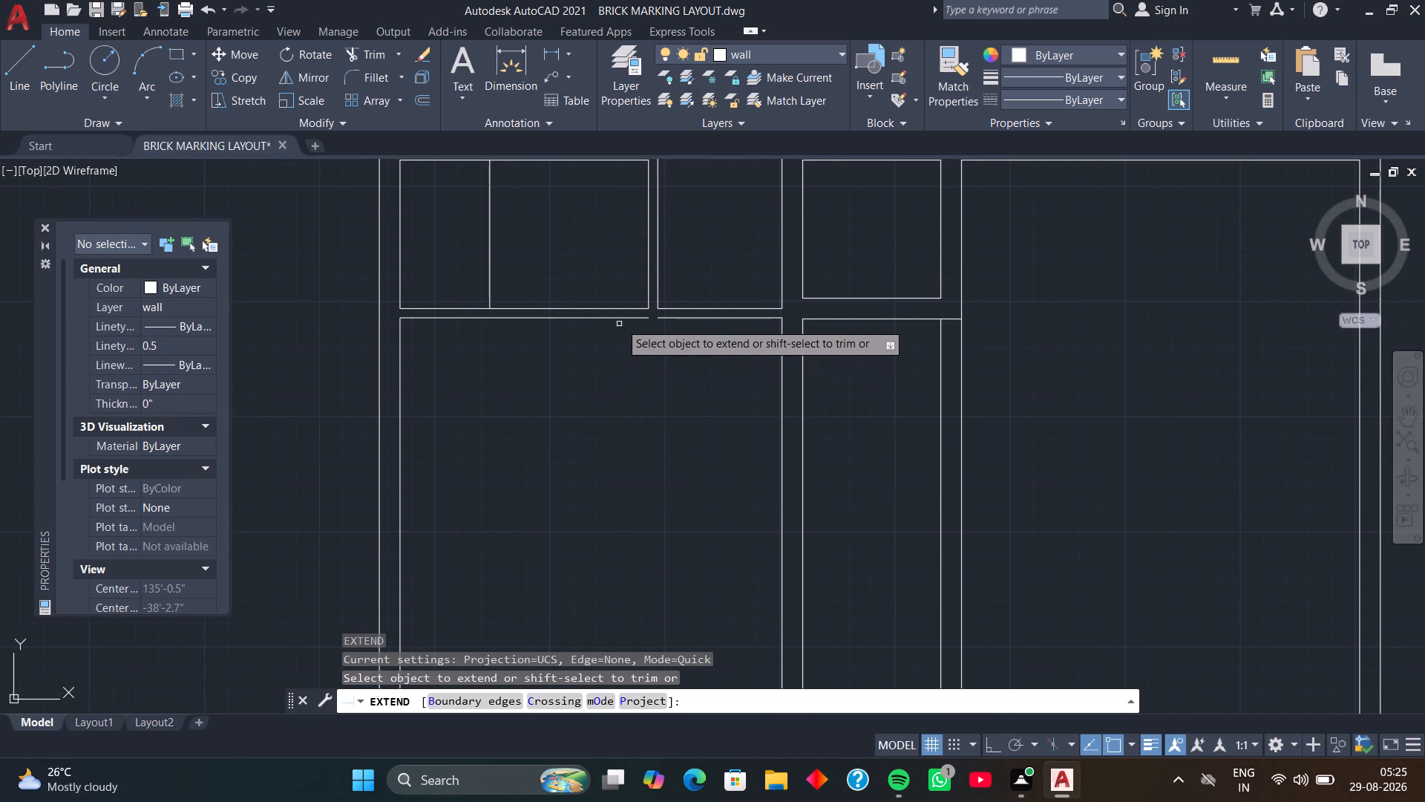
left_click(622, 317)
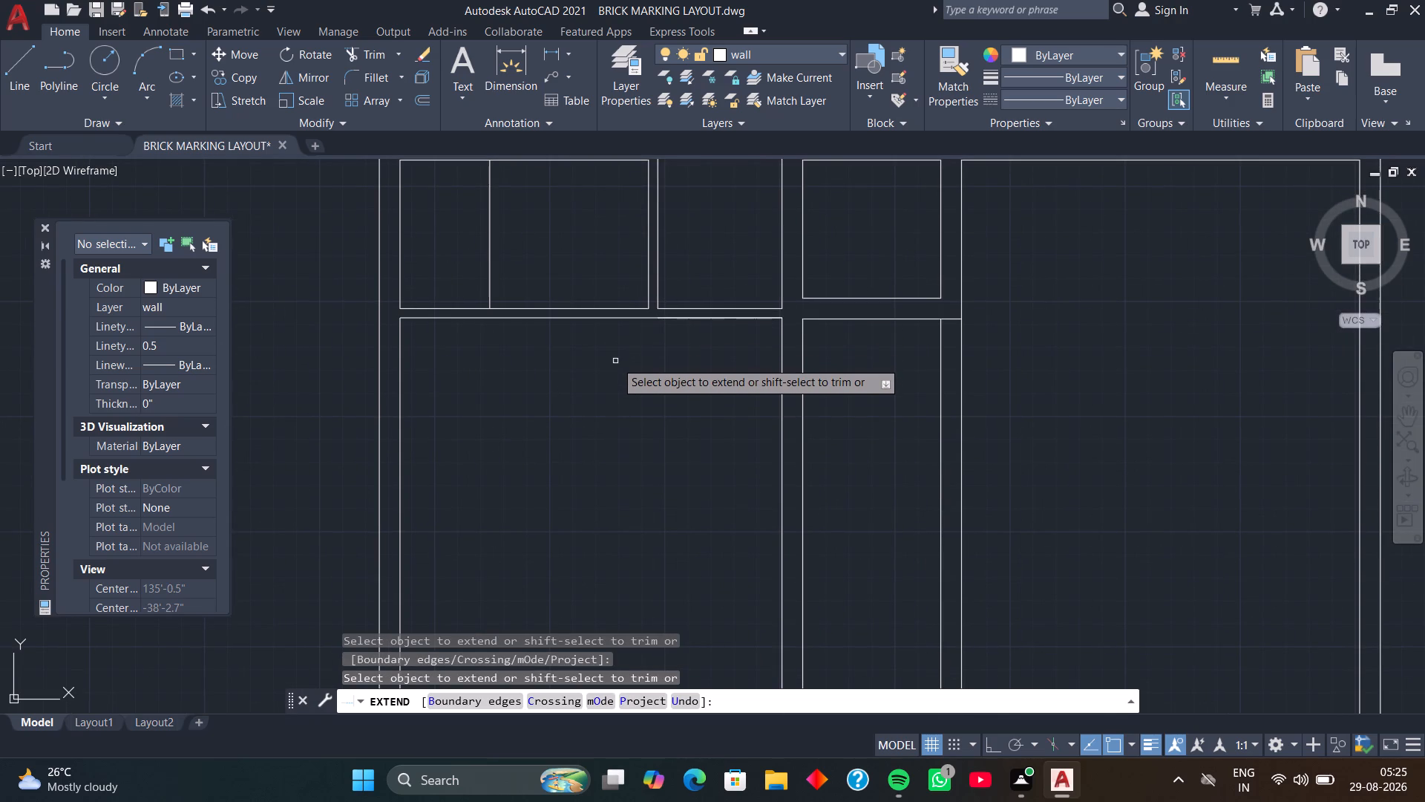
key("space")
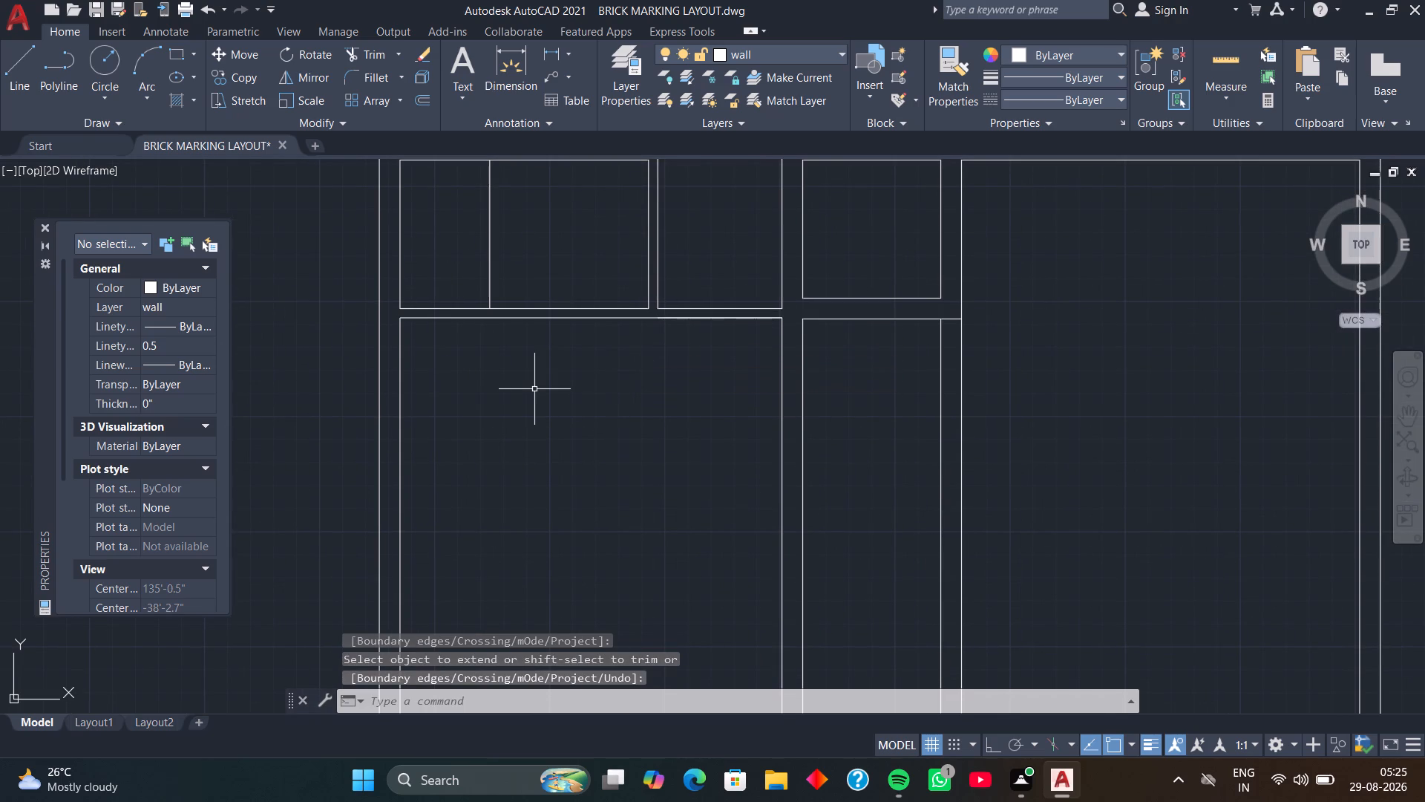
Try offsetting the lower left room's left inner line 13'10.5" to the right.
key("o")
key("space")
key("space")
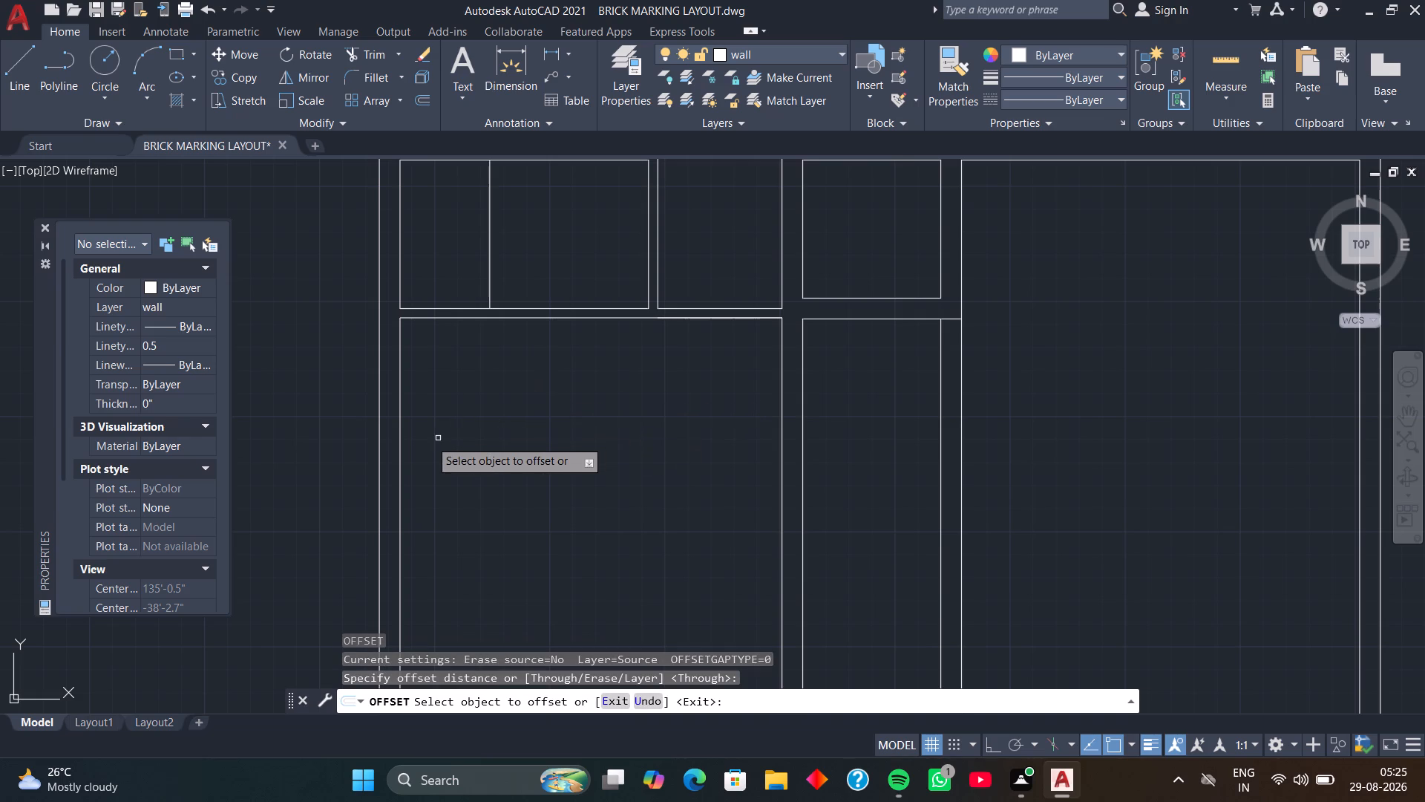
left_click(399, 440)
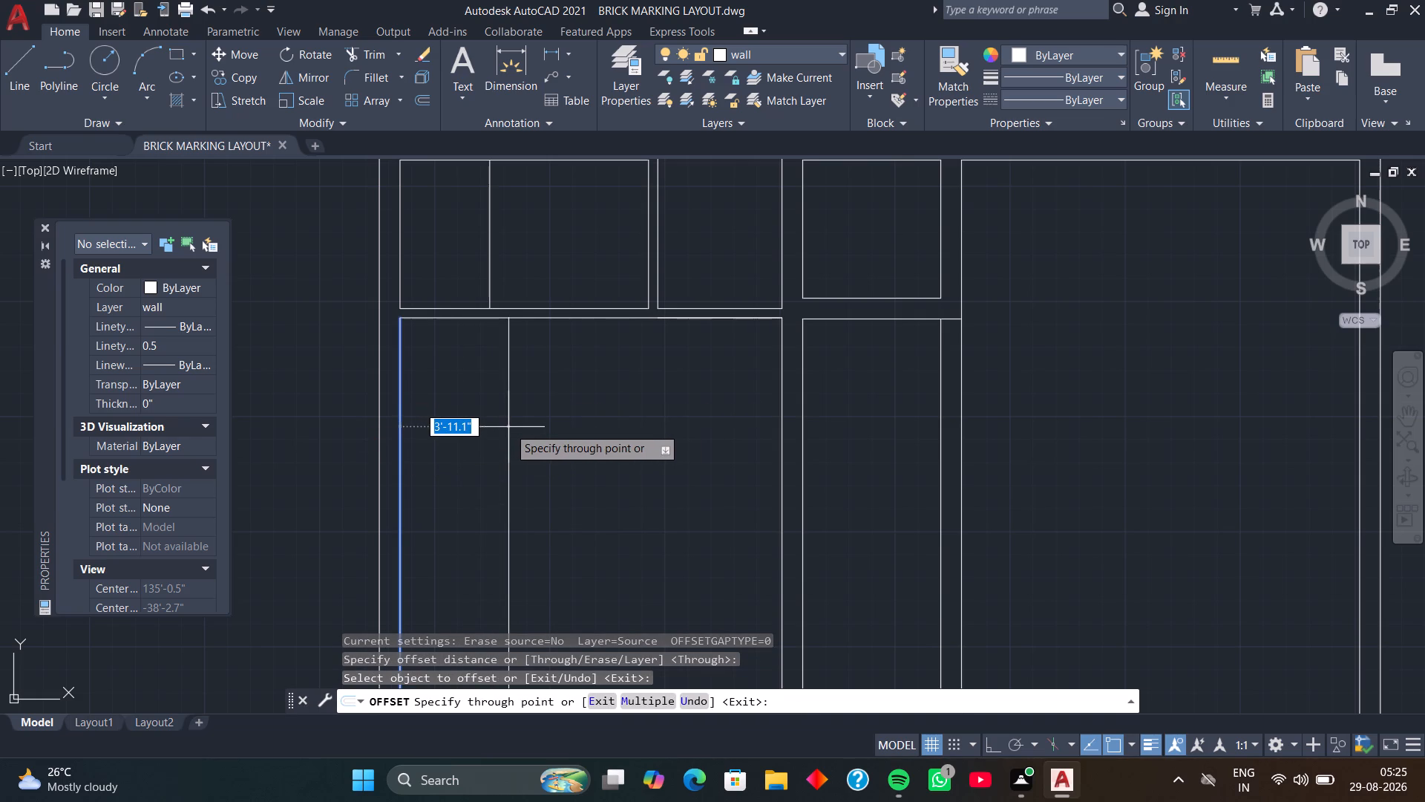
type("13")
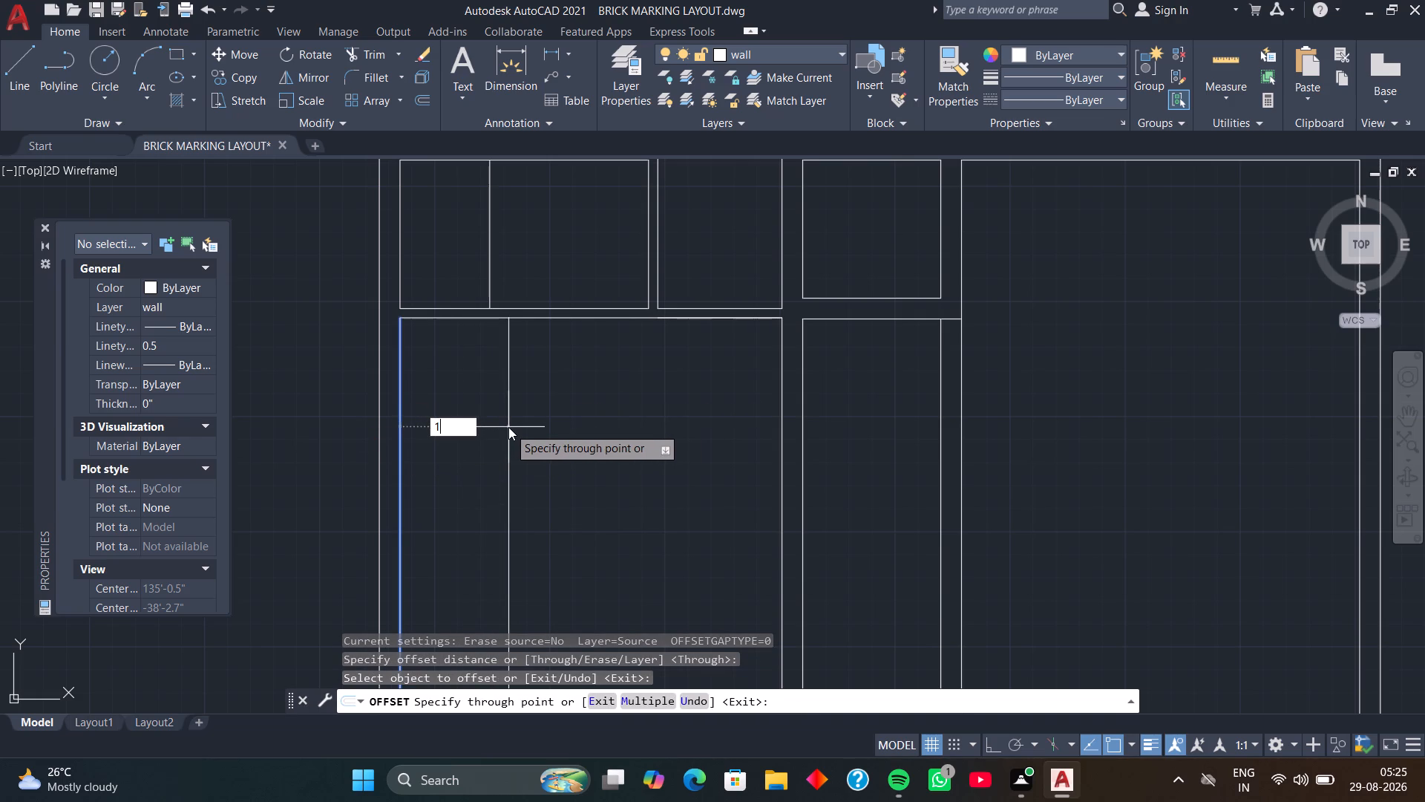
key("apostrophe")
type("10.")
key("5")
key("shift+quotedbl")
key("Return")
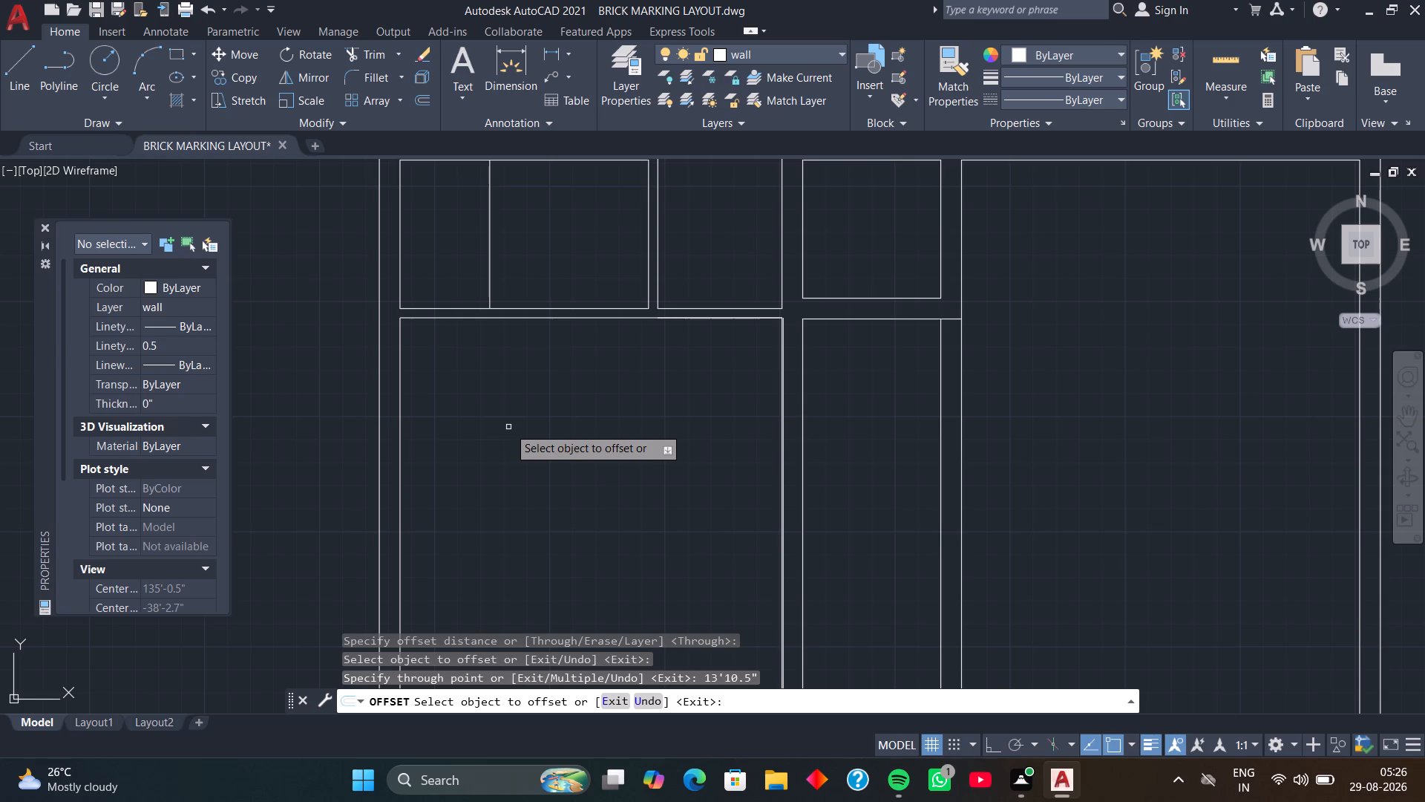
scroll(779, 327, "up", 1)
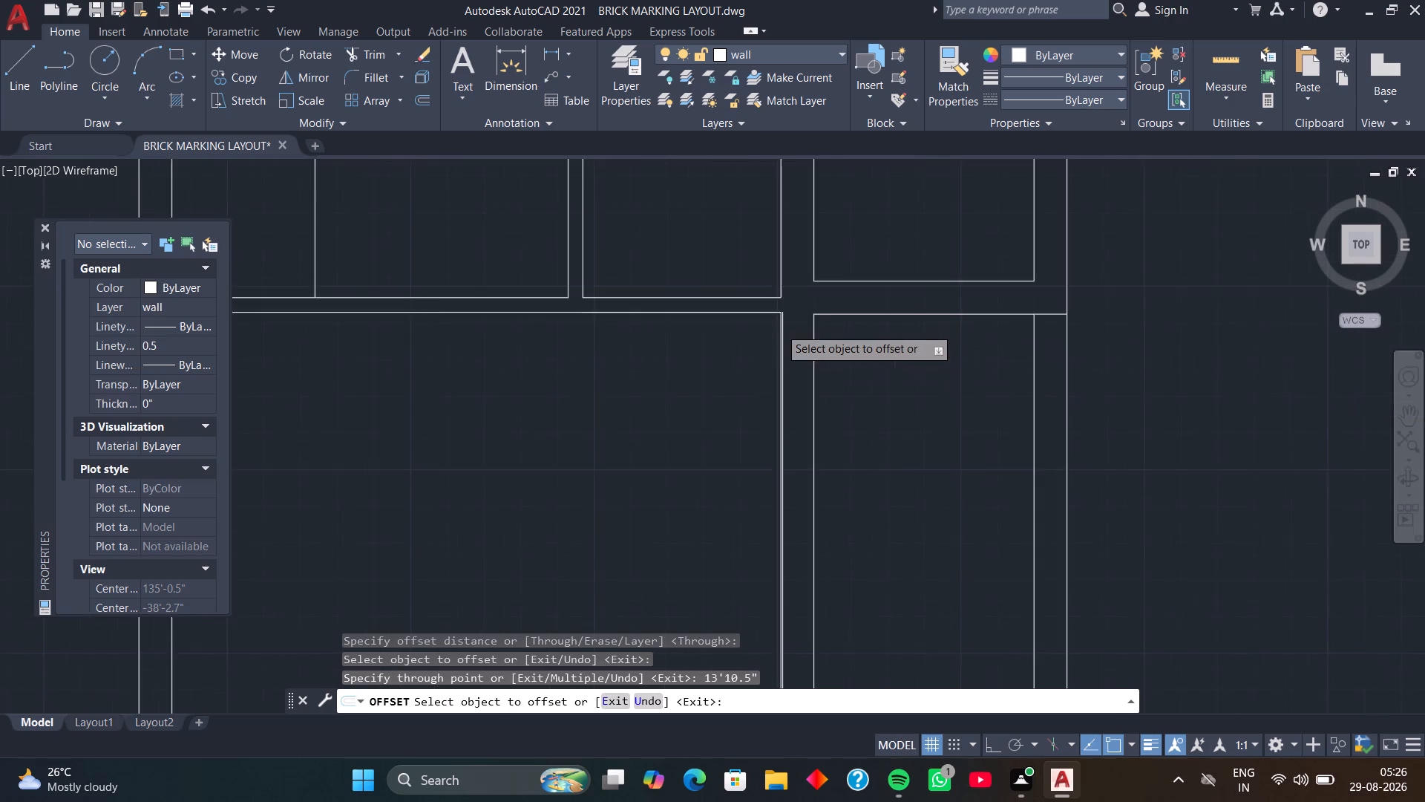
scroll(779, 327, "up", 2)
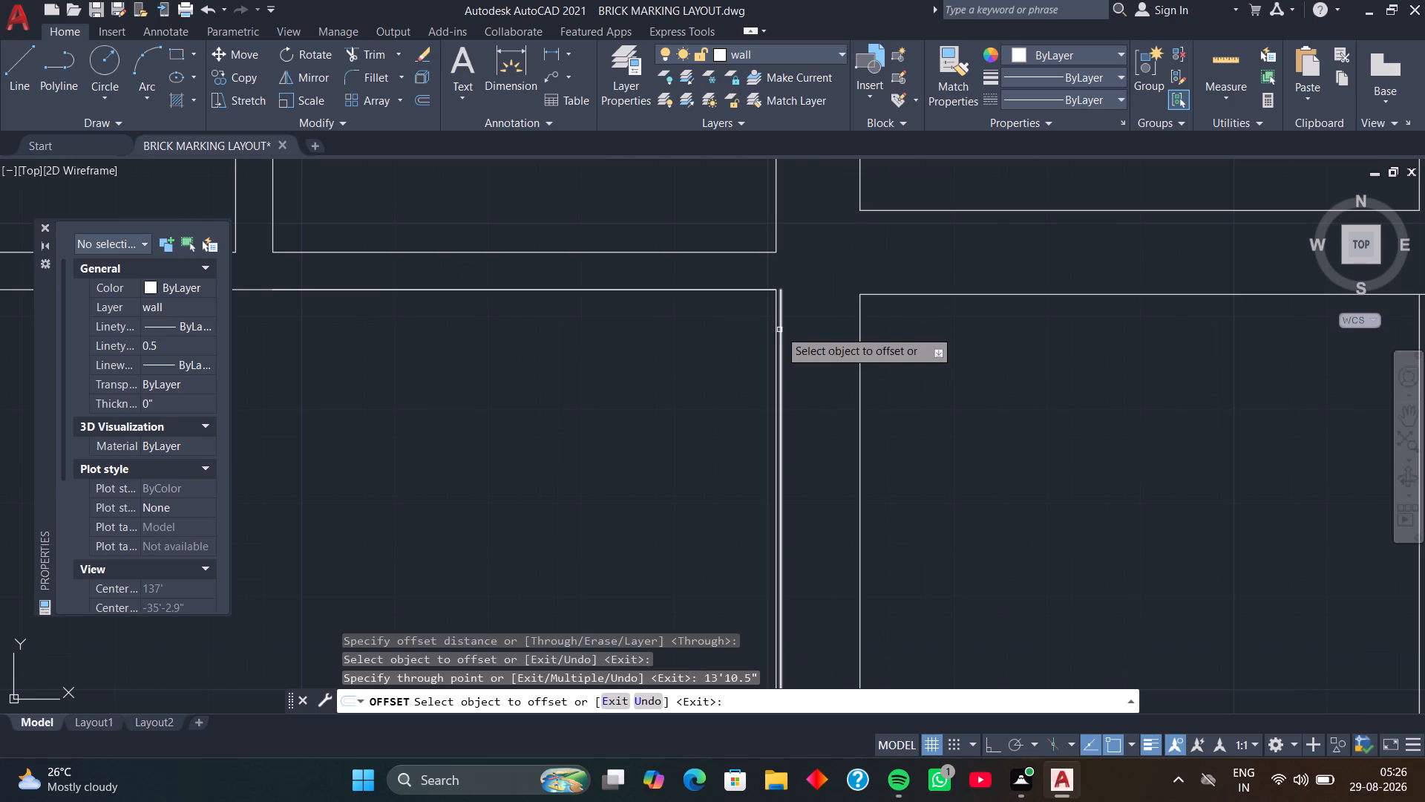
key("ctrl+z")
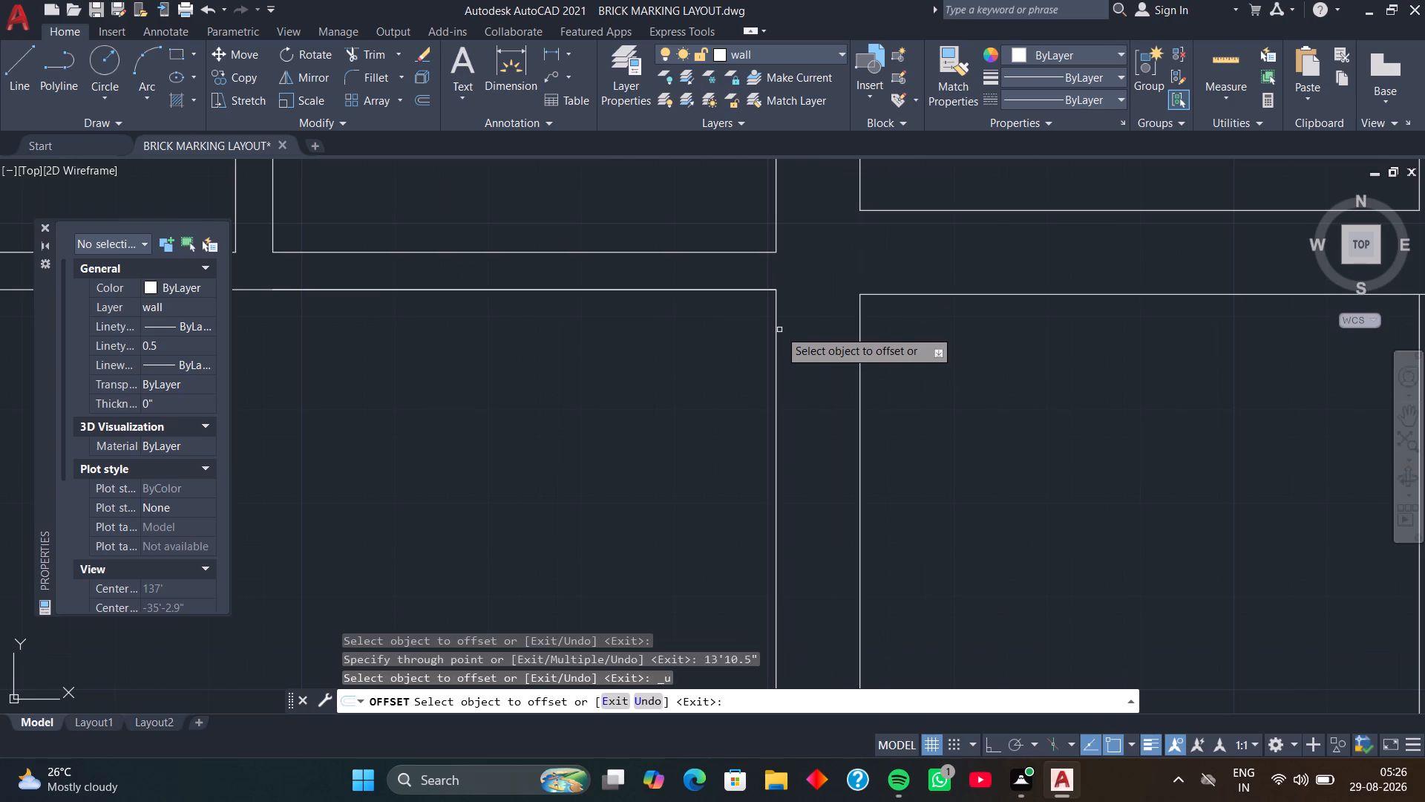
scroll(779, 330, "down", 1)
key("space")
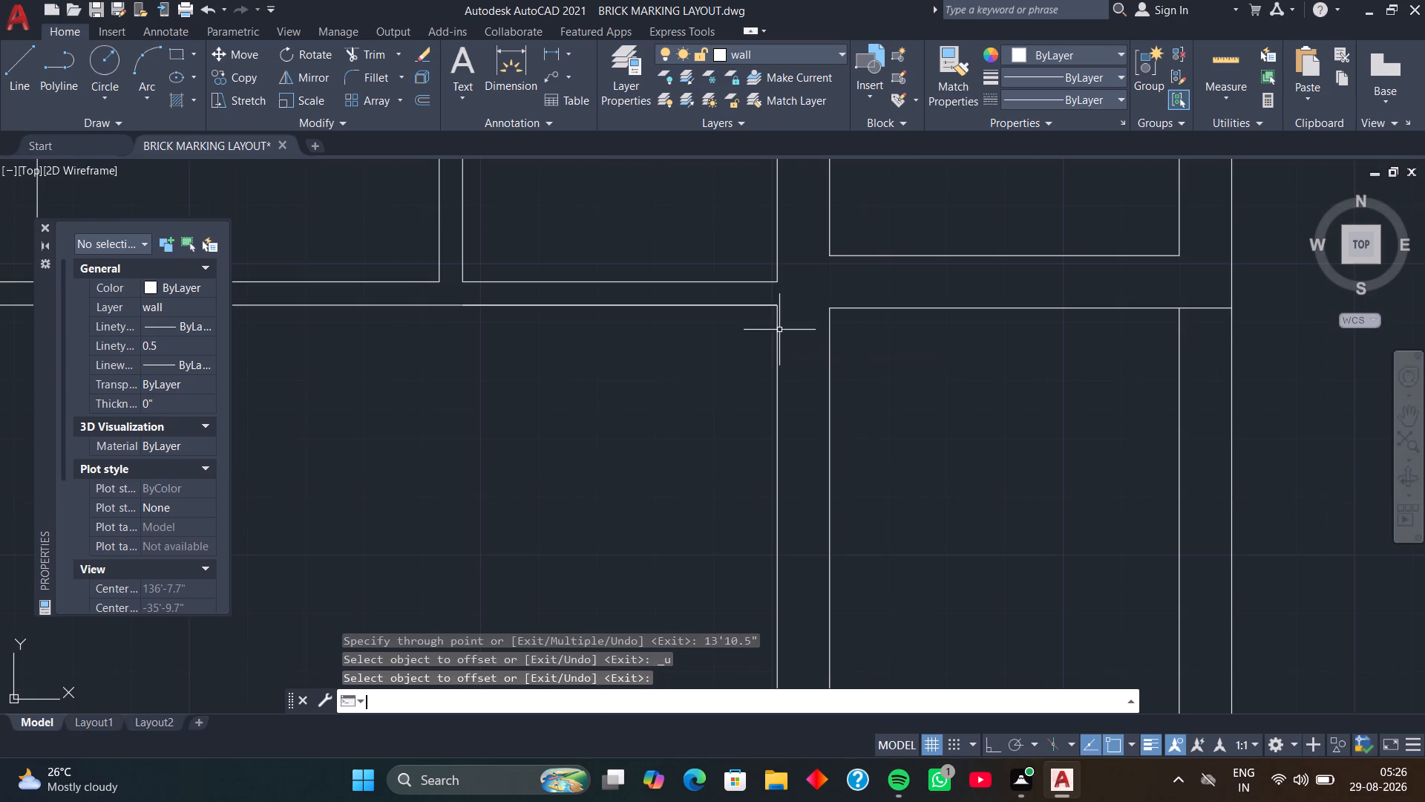
Replace the outer line of the lower left room's right wall with a copy of its inner line offset 4" to the right.
left_click(832, 375)
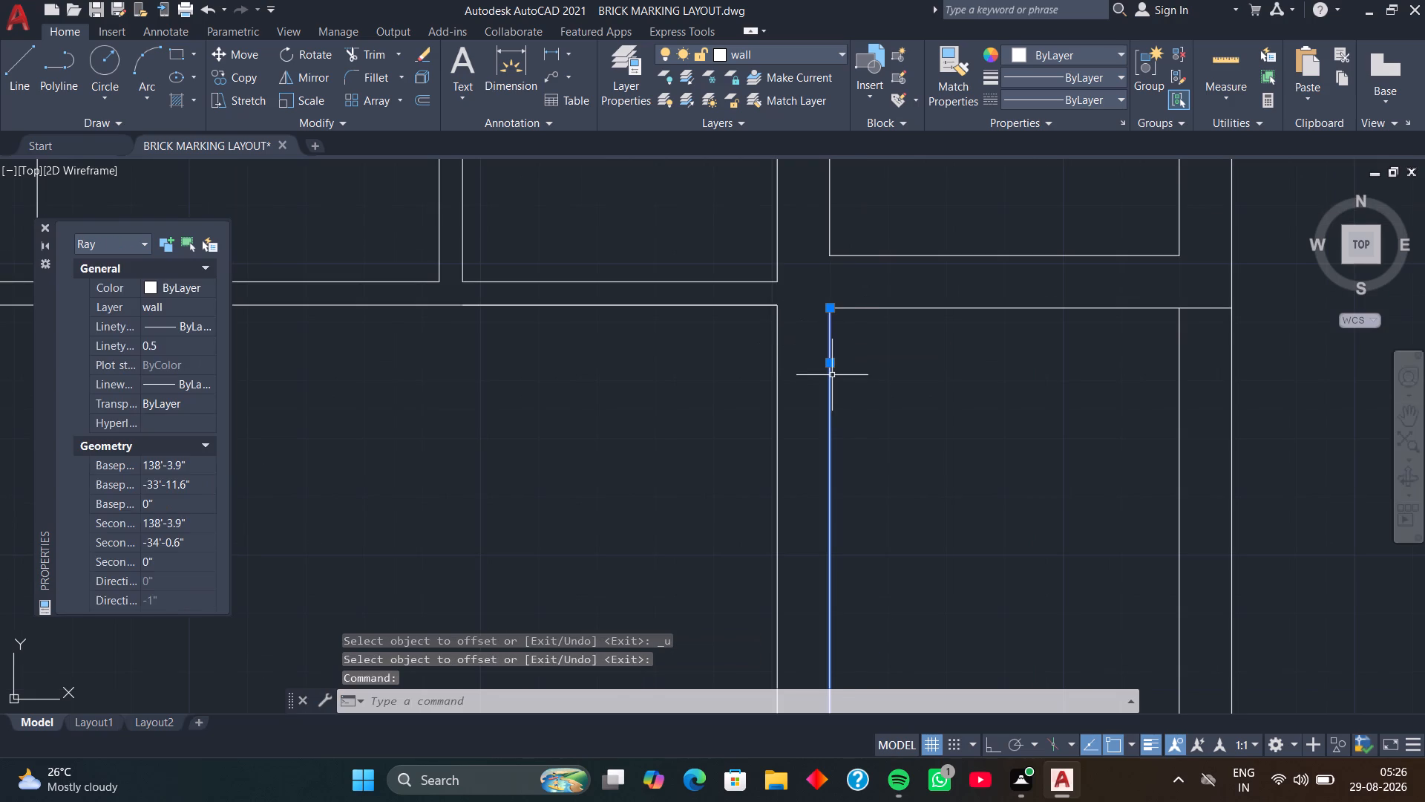
key("Delete")
type("o")
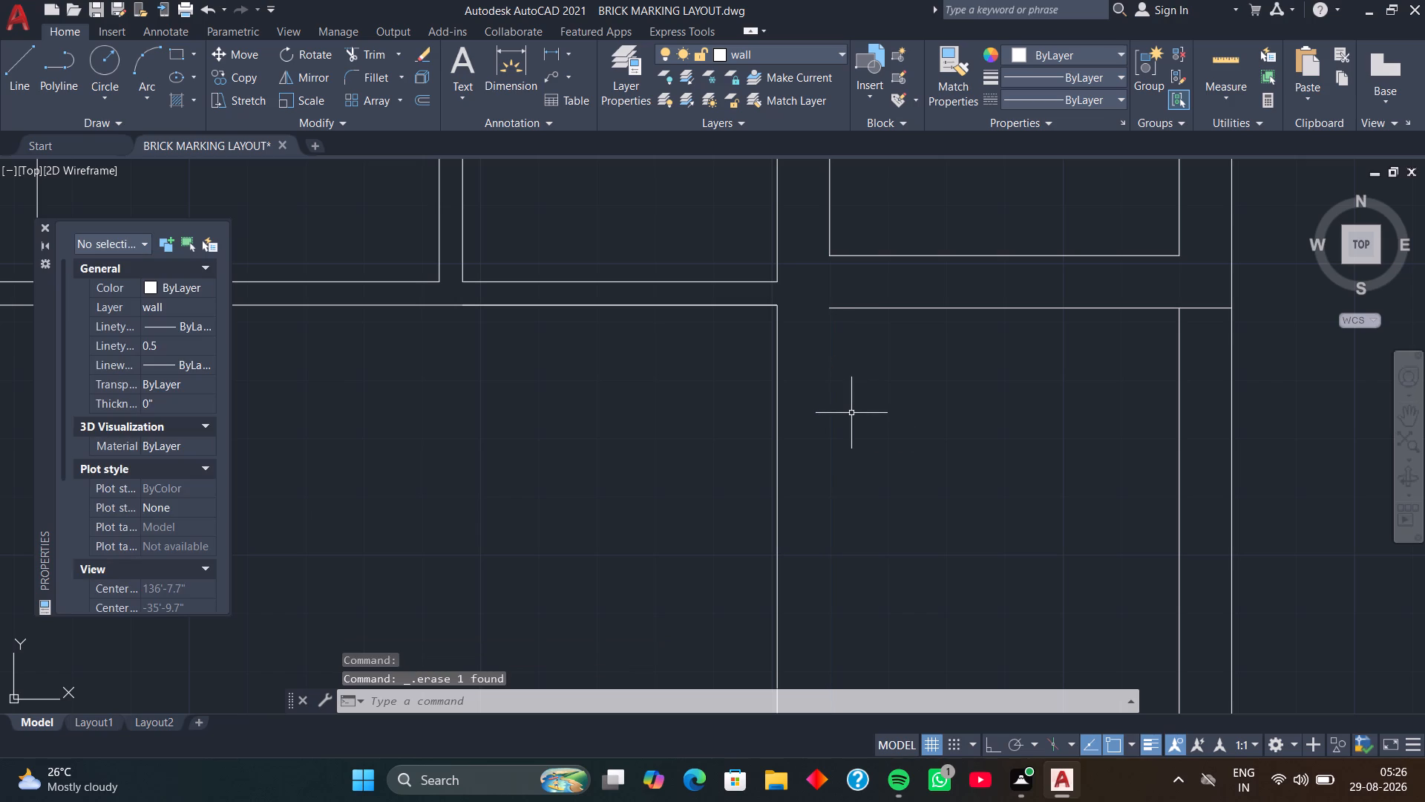
key("space")
key("space")
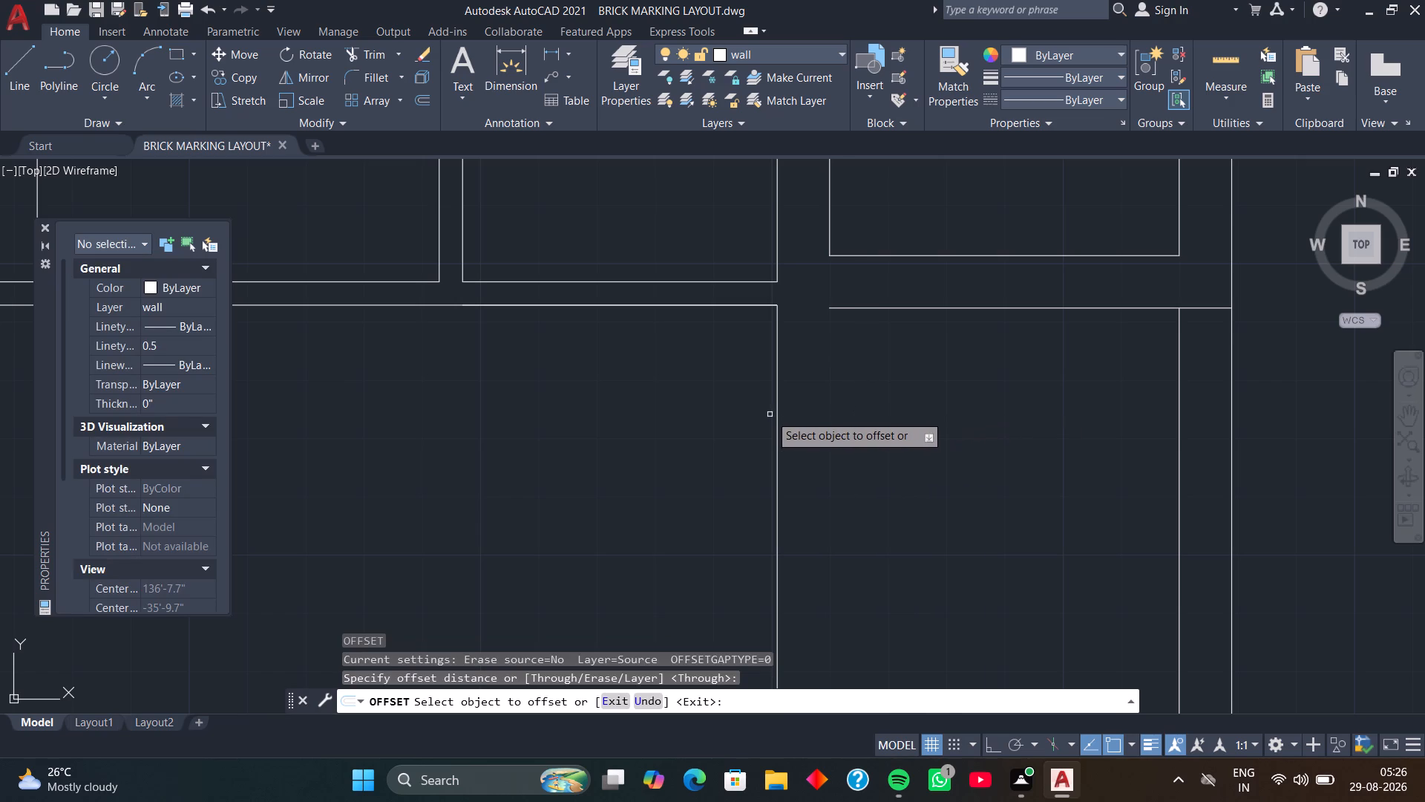
left_click(778, 416)
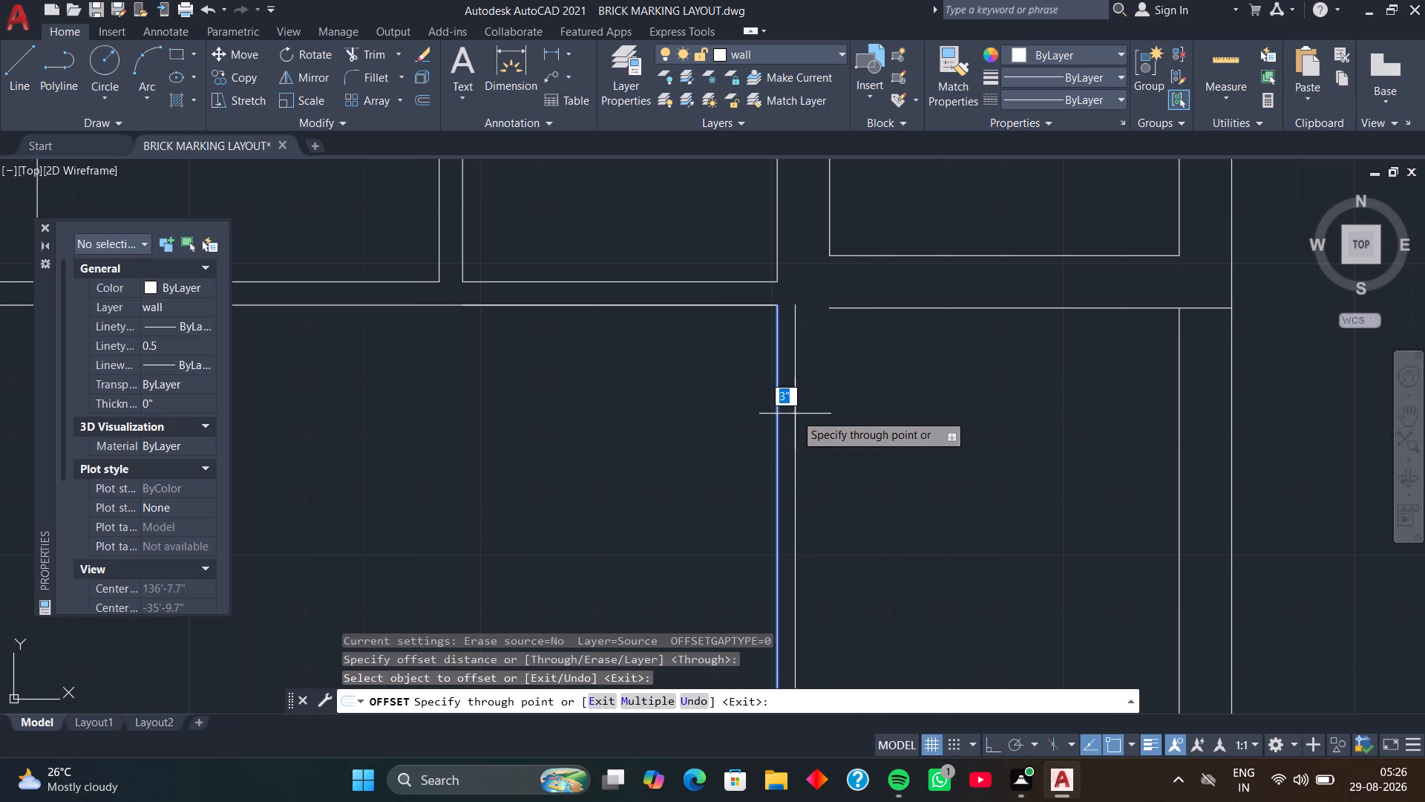
key("4")
key("Return")
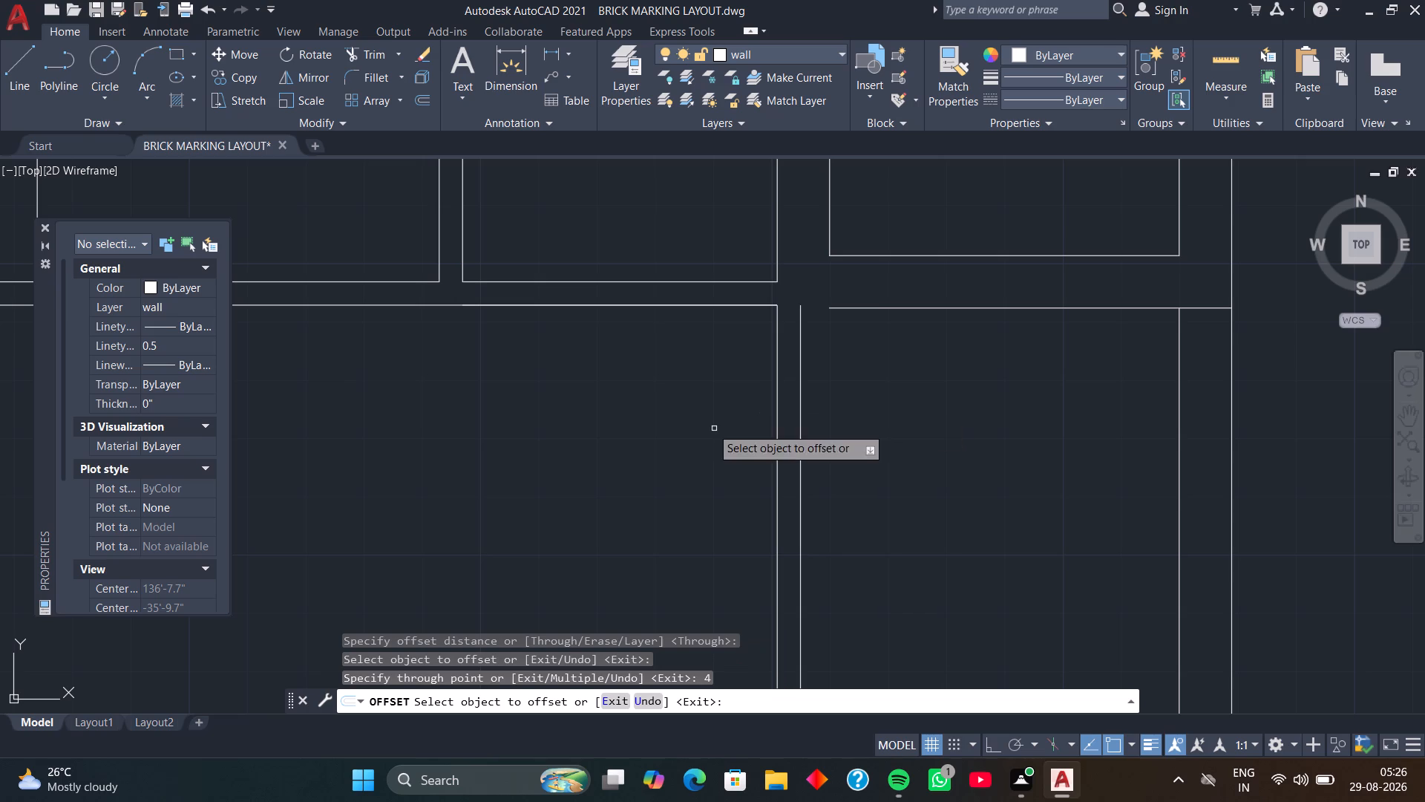
Offset both the short right segment and the full-width top line of the lower left room 13' downward.
left_click(658, 303)
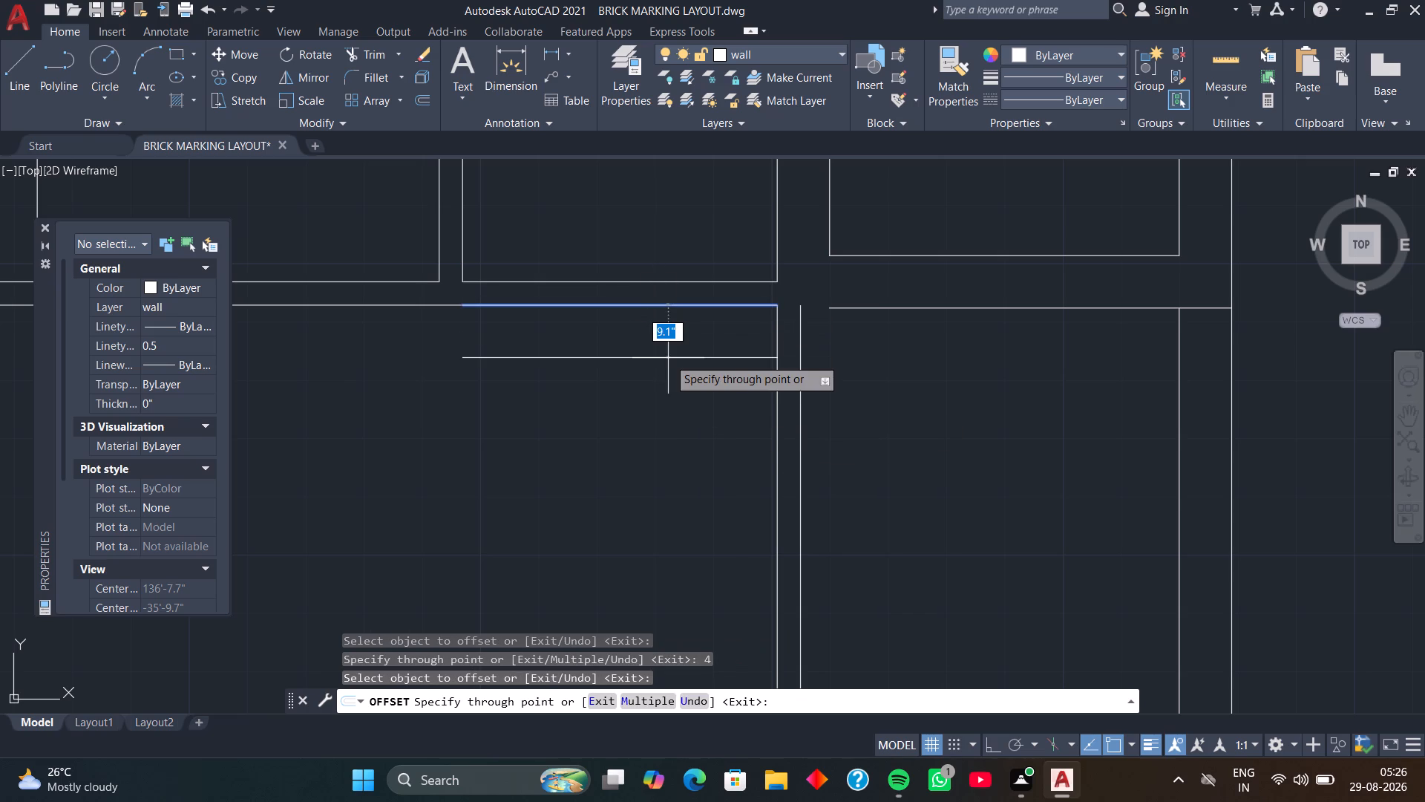
scroll(668, 358, "down", 2)
middle_click_drag(668, 358, 658, 269)
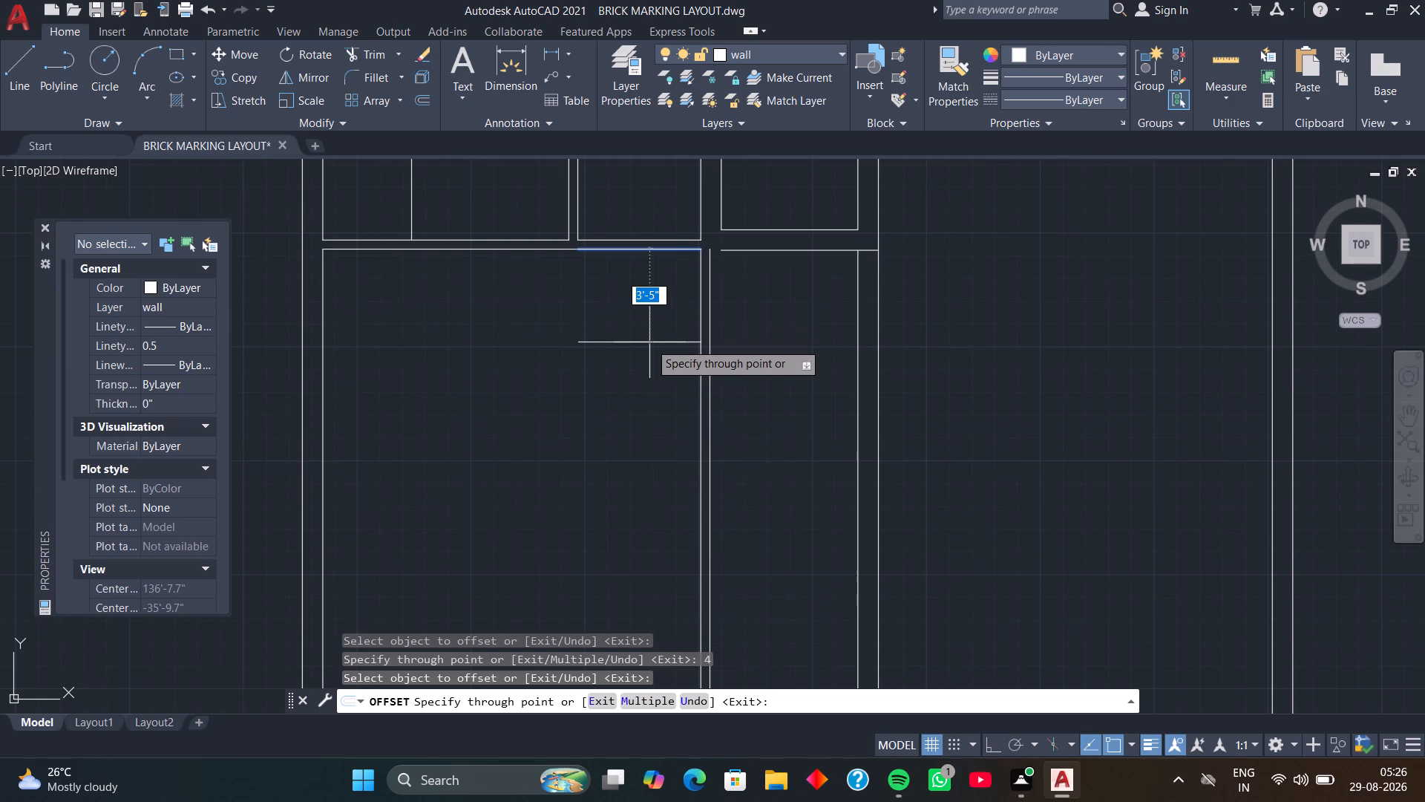
type("13'")
key("Return")
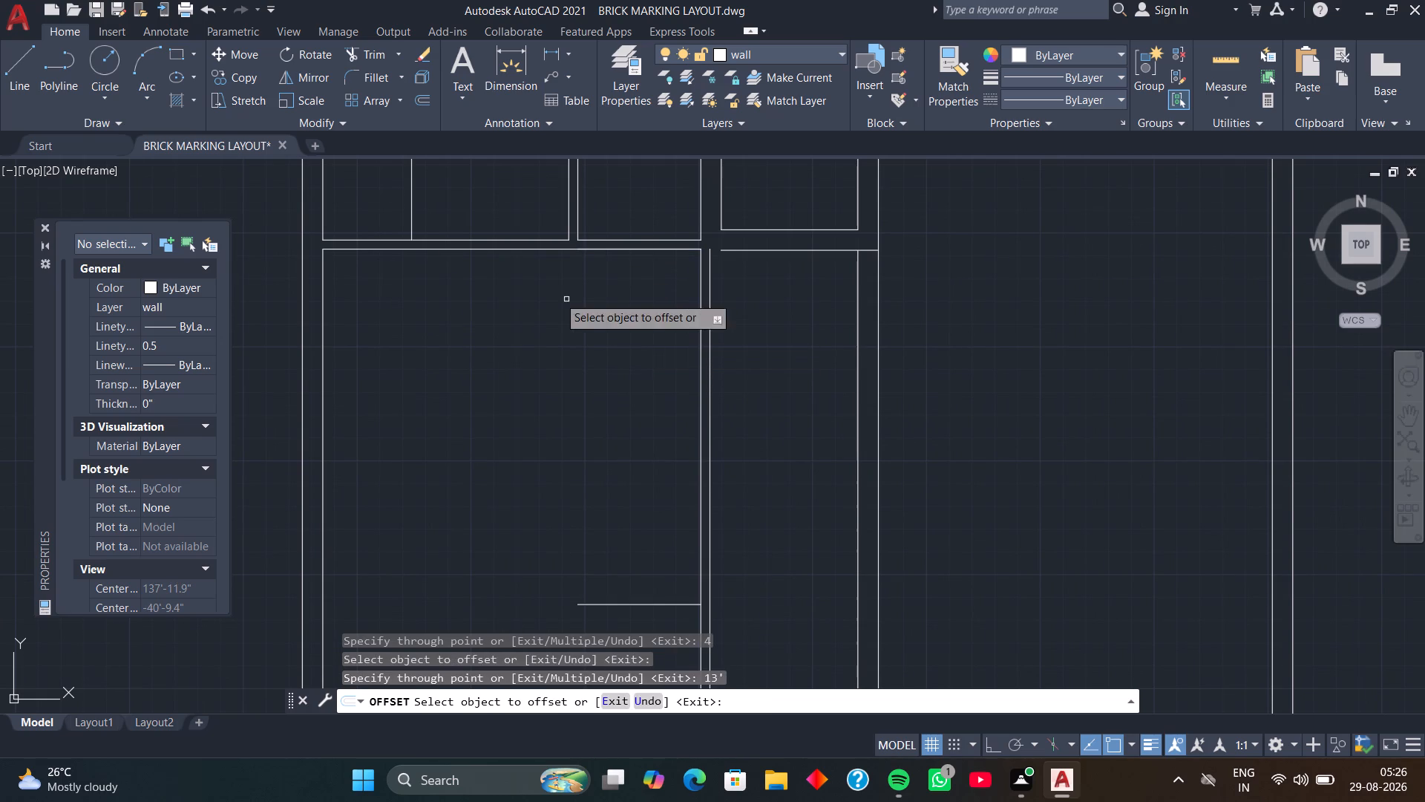
left_click(470, 250)
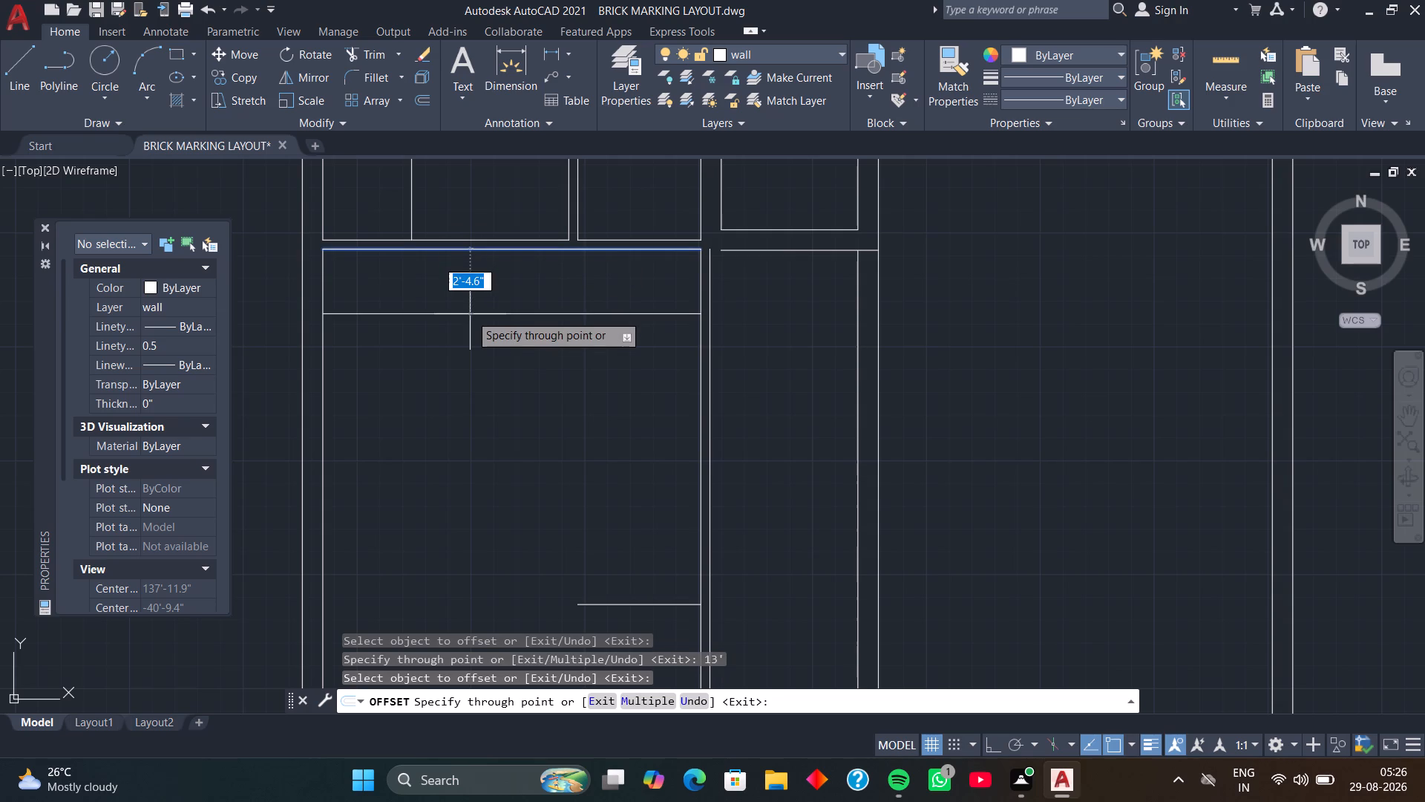
type("13'")
key("Return")
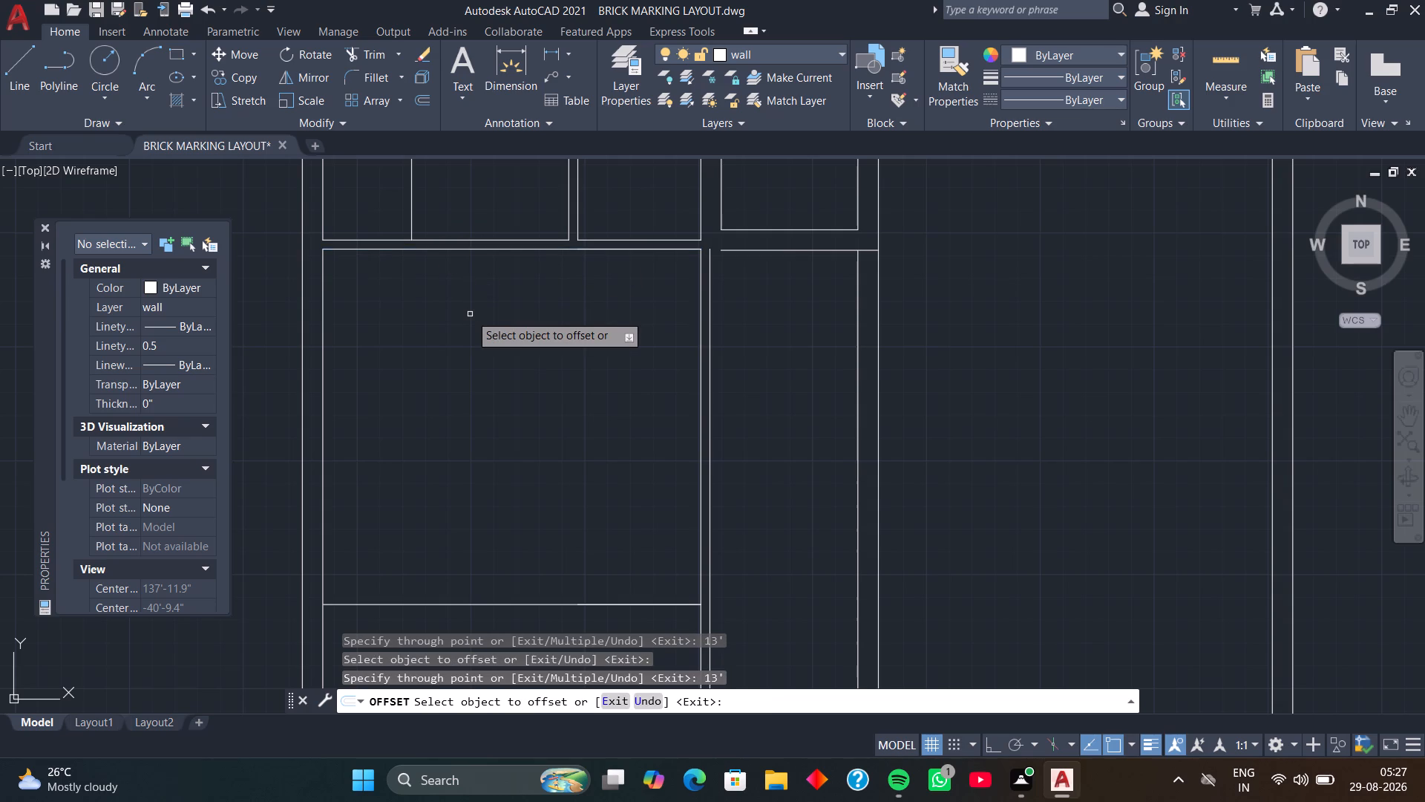
middle_click_drag(503, 441, 497, 301)
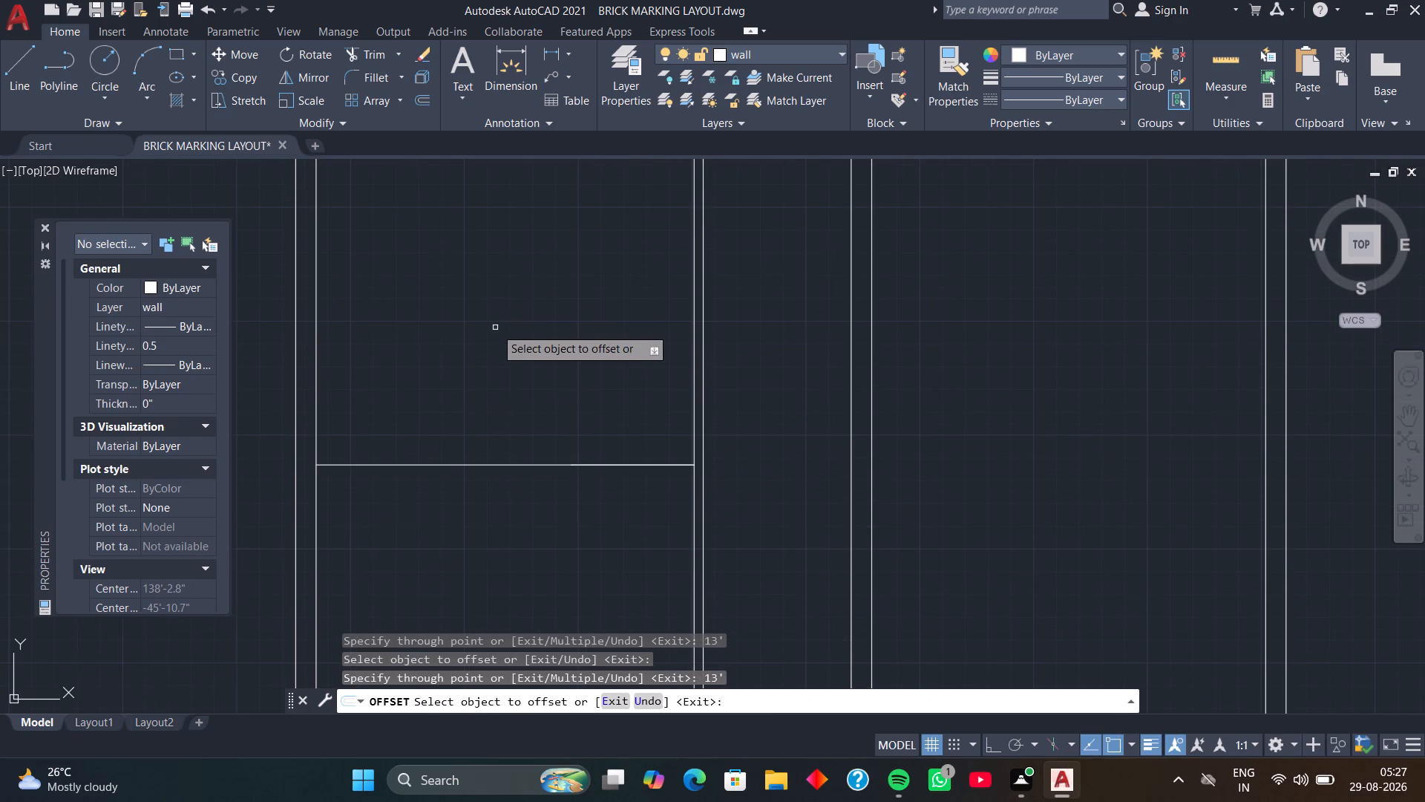
Offset the lower left room's bottom line 9" downward to form the second face of its bottom wall.
left_click(423, 466)
key("9")
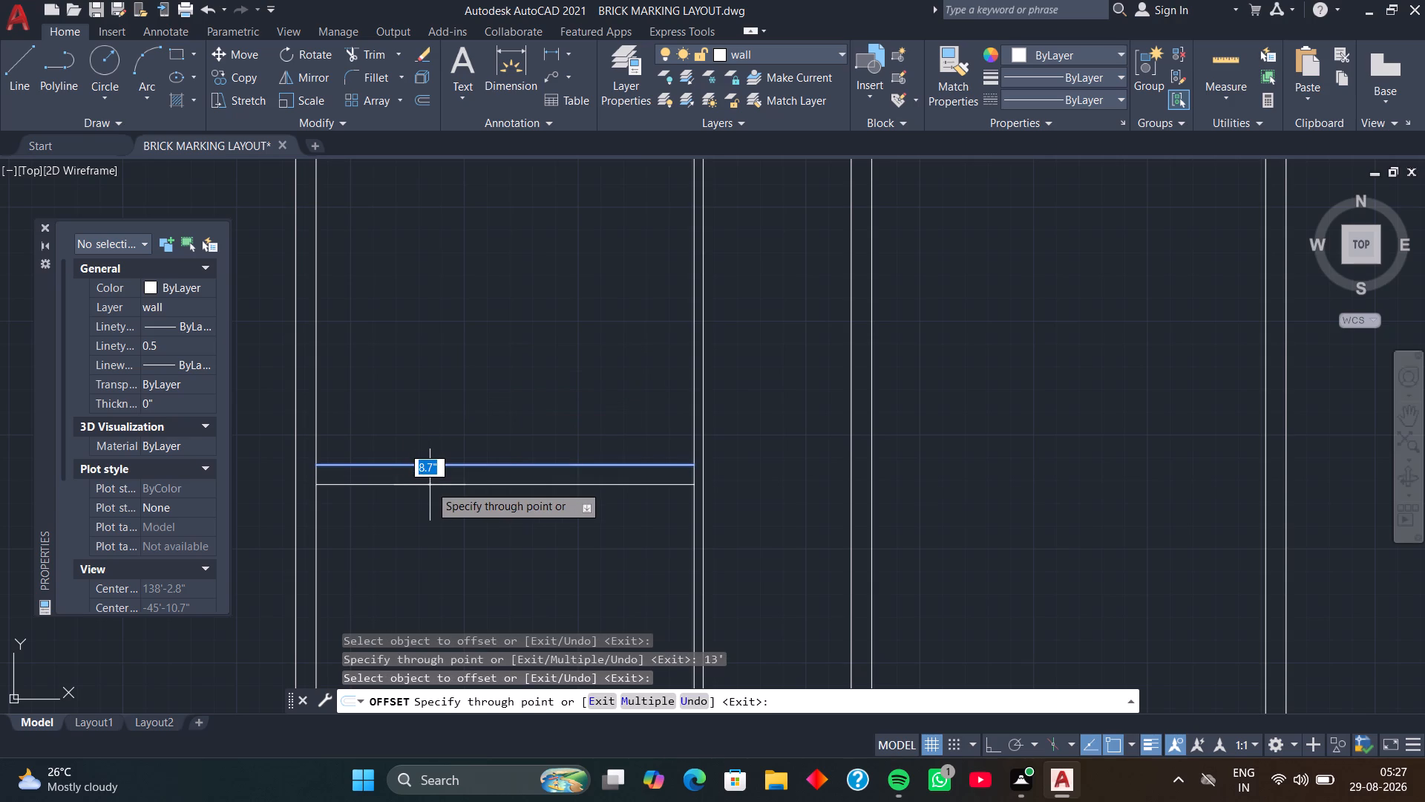
key("Return")
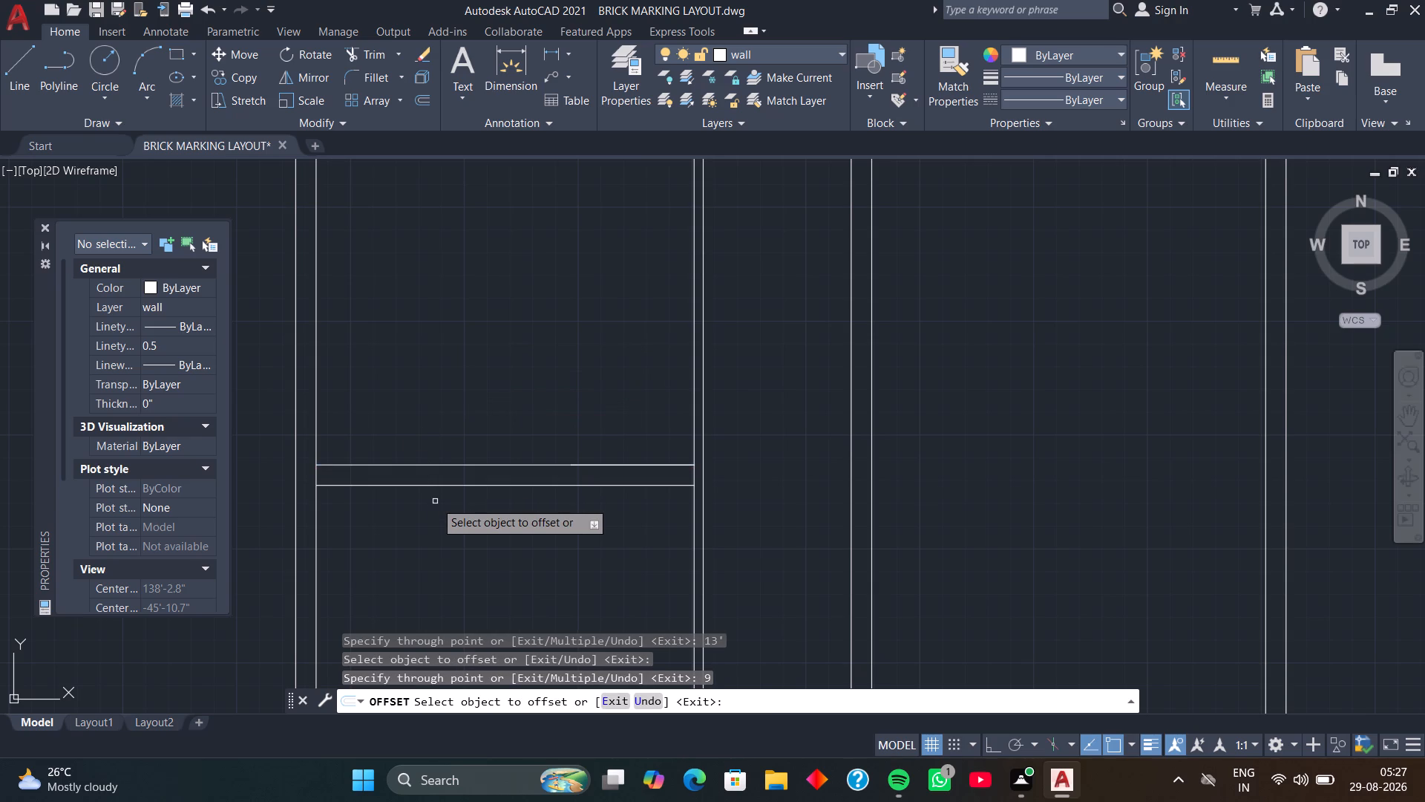
key("space")
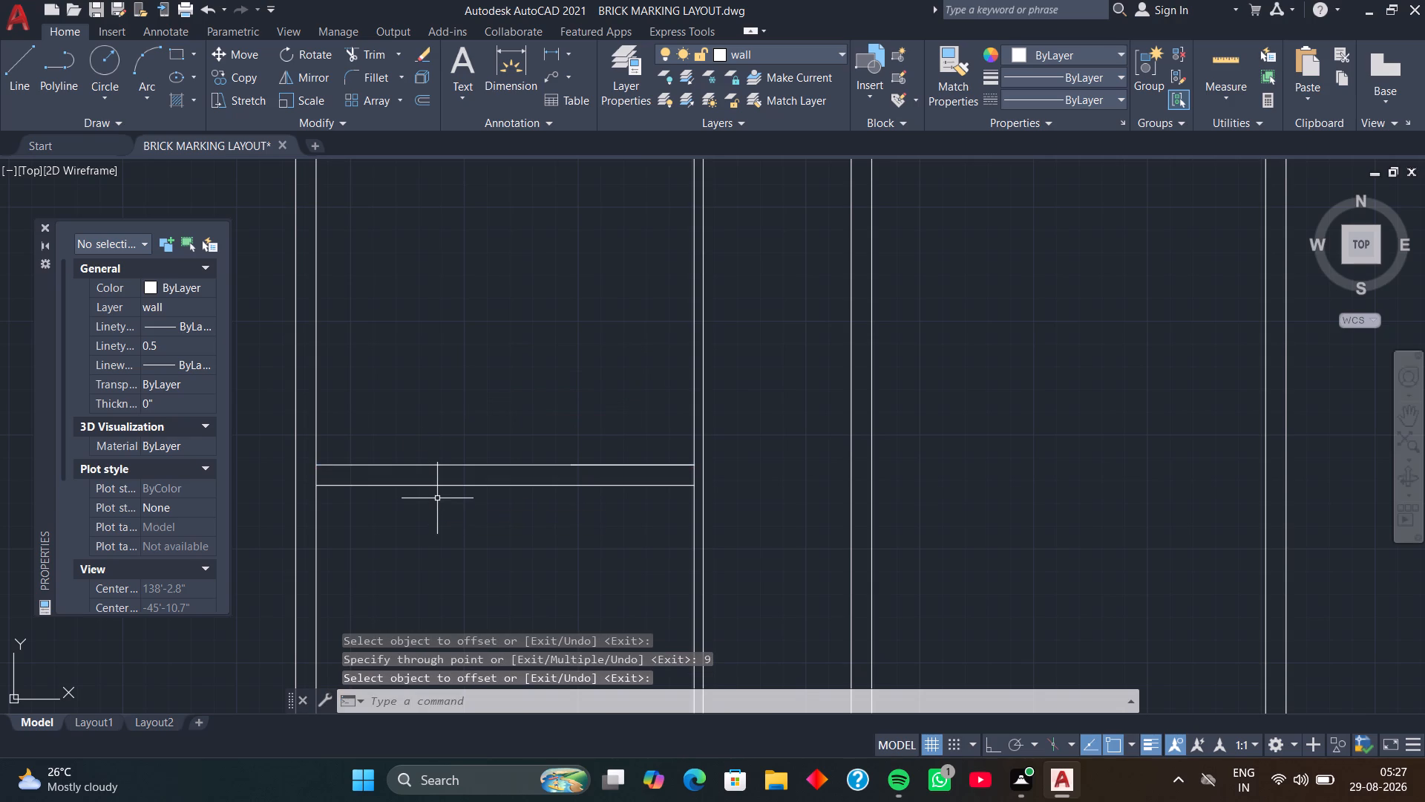
Trim the left wall's and right partition's inner lines inside the new 9" wall, and remove the short overlapping segment on its upper line.
key("t")
type("r")
key("space")
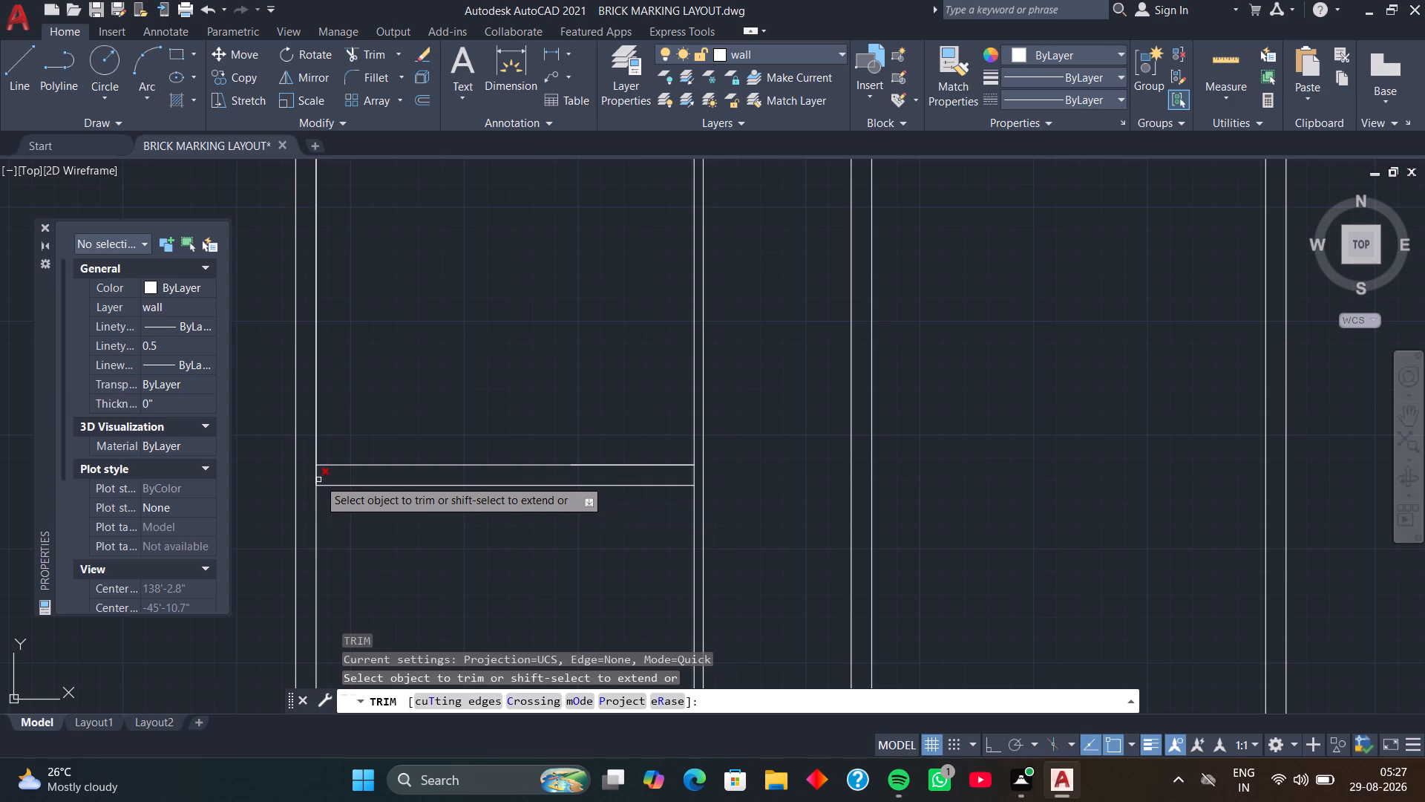
left_click(318, 479)
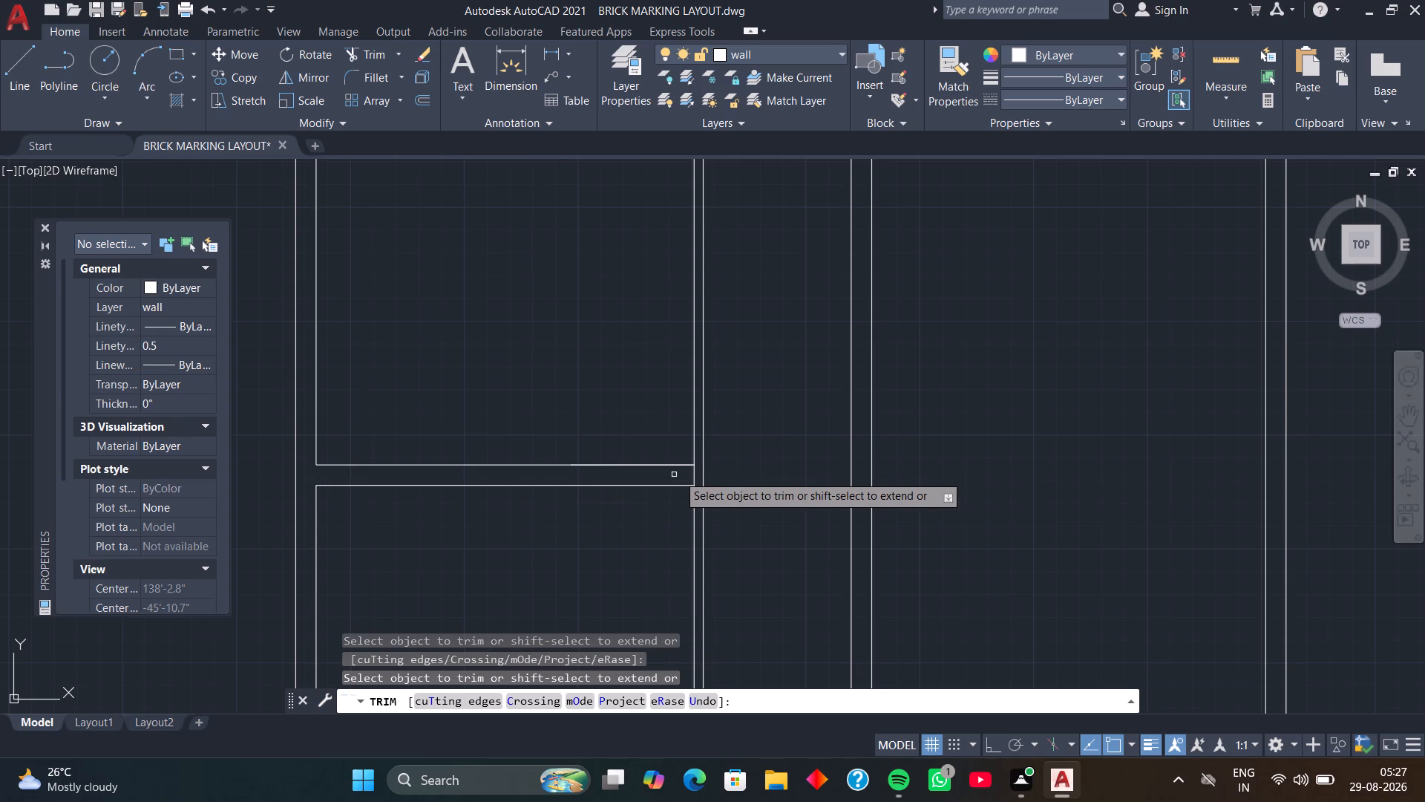
left_click(694, 476)
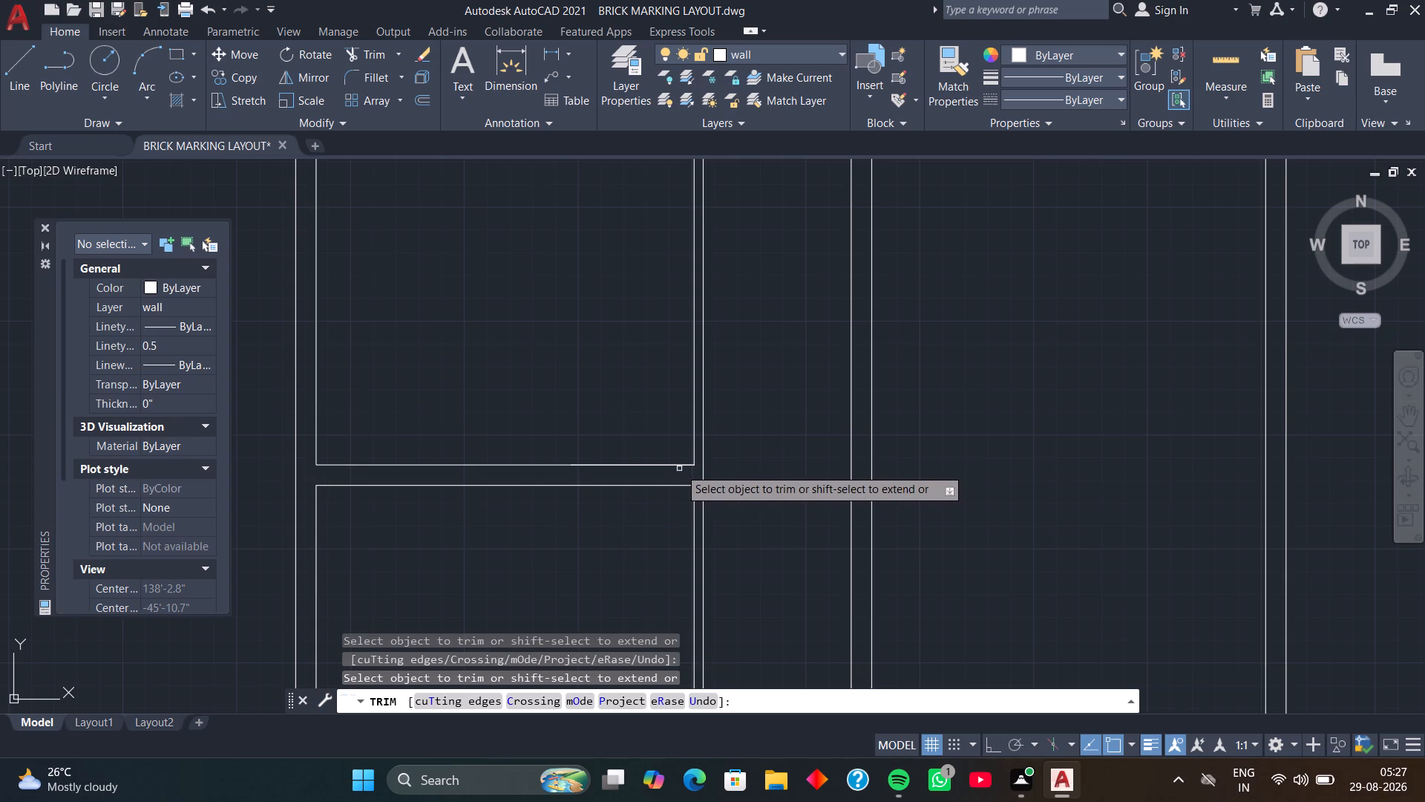
left_click(678, 467)
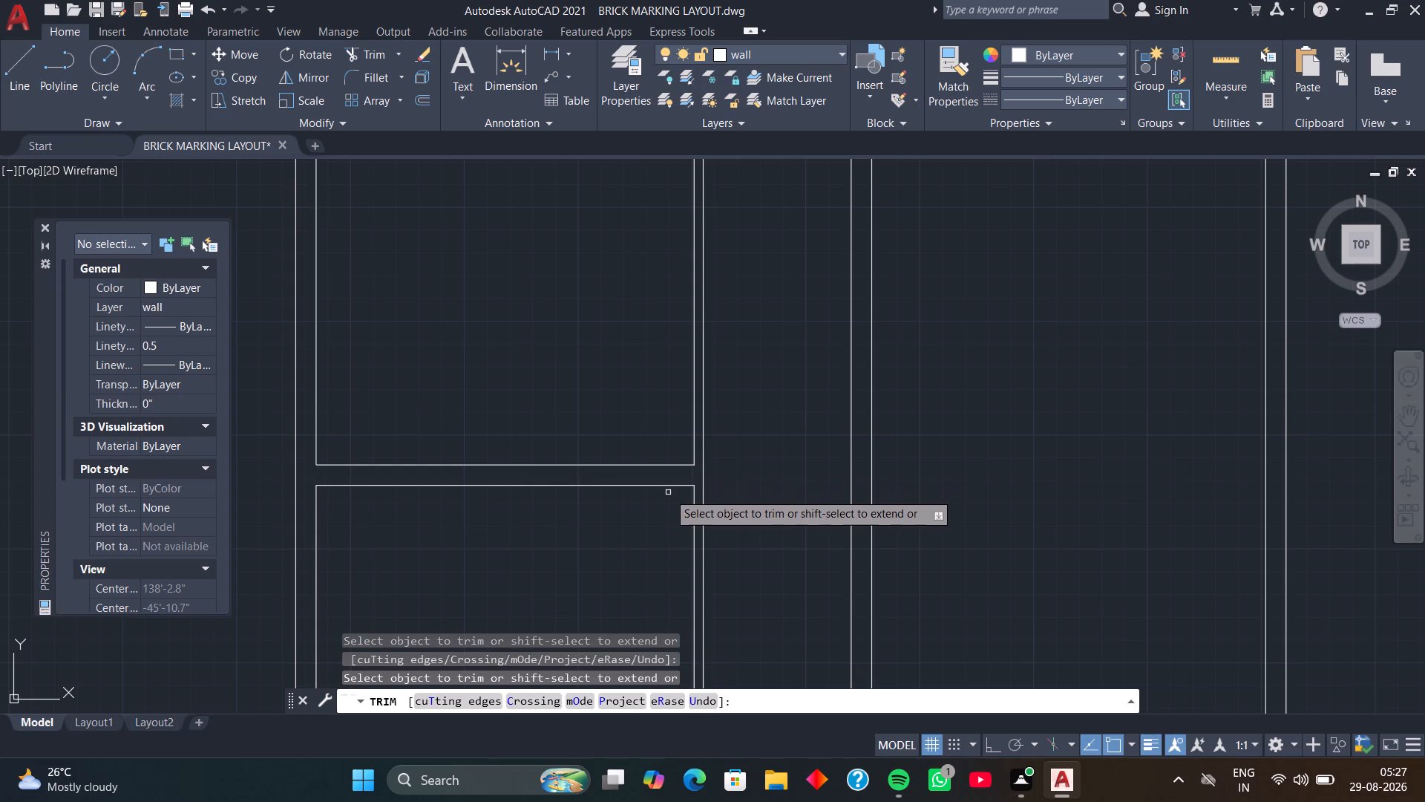
key("space")
Extend the lower line of the new 9" wall to the left wall's outer line and the right partition's outer line.
middle_click_drag(657, 536, 638, 486)
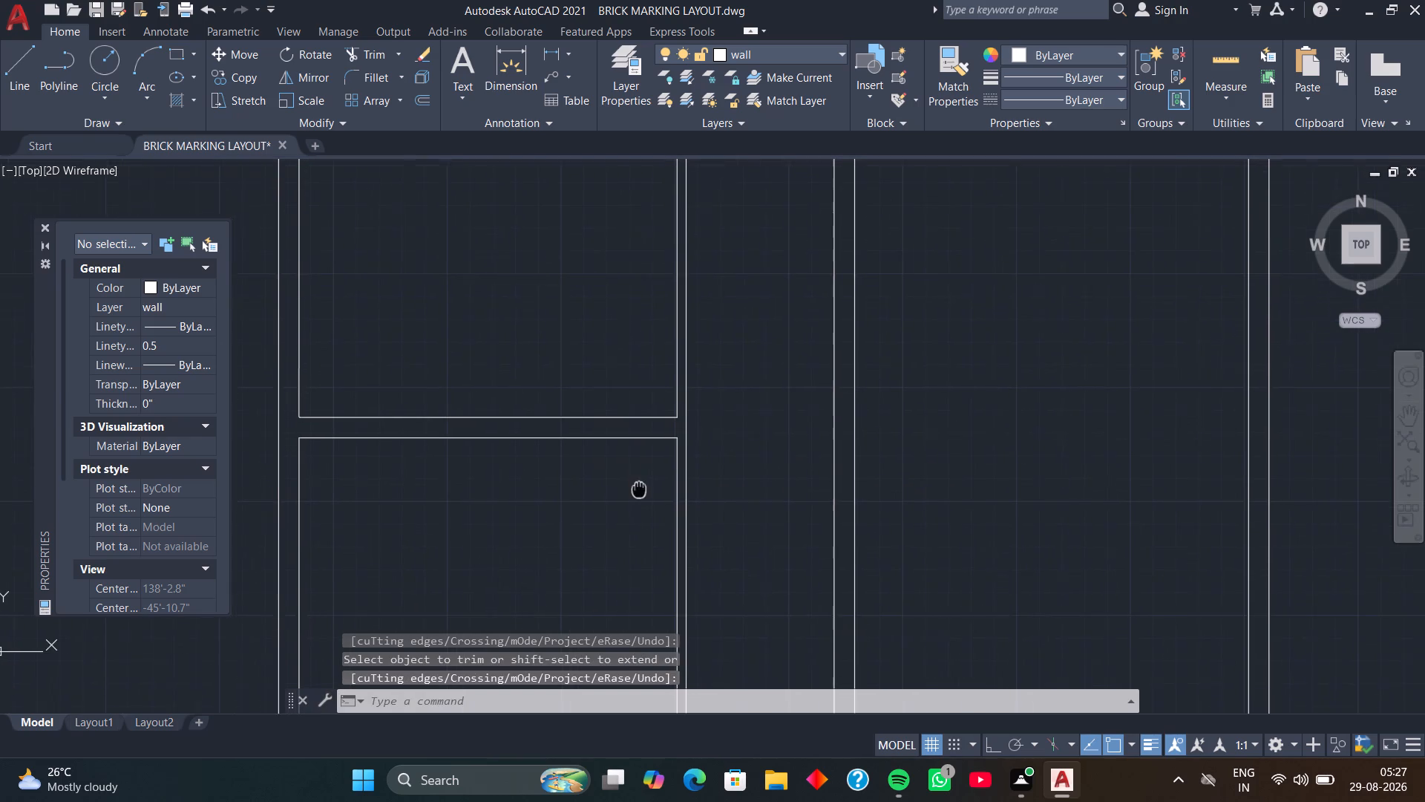
middle_click_drag(638, 486, 638, 484)
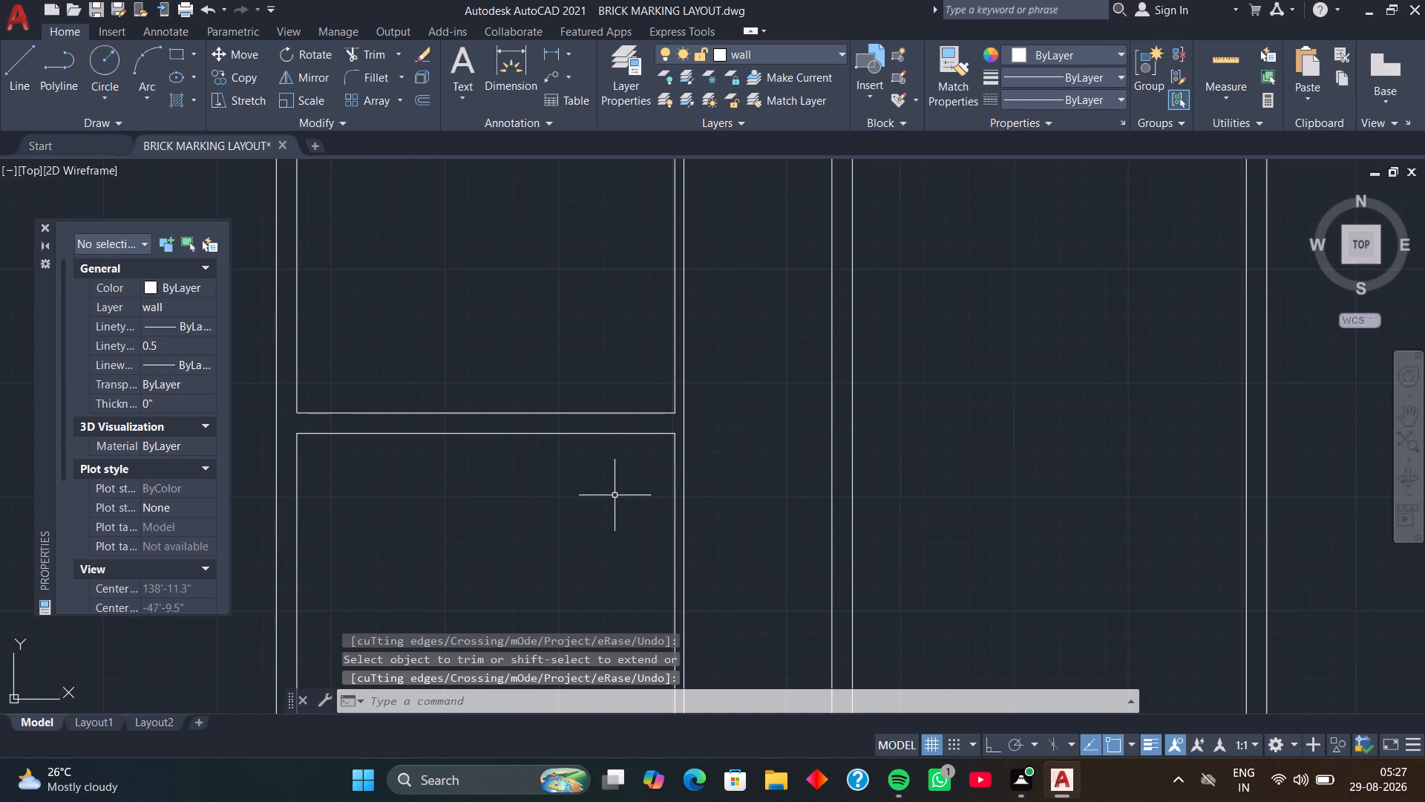
key("e")
type("x")
key("space")
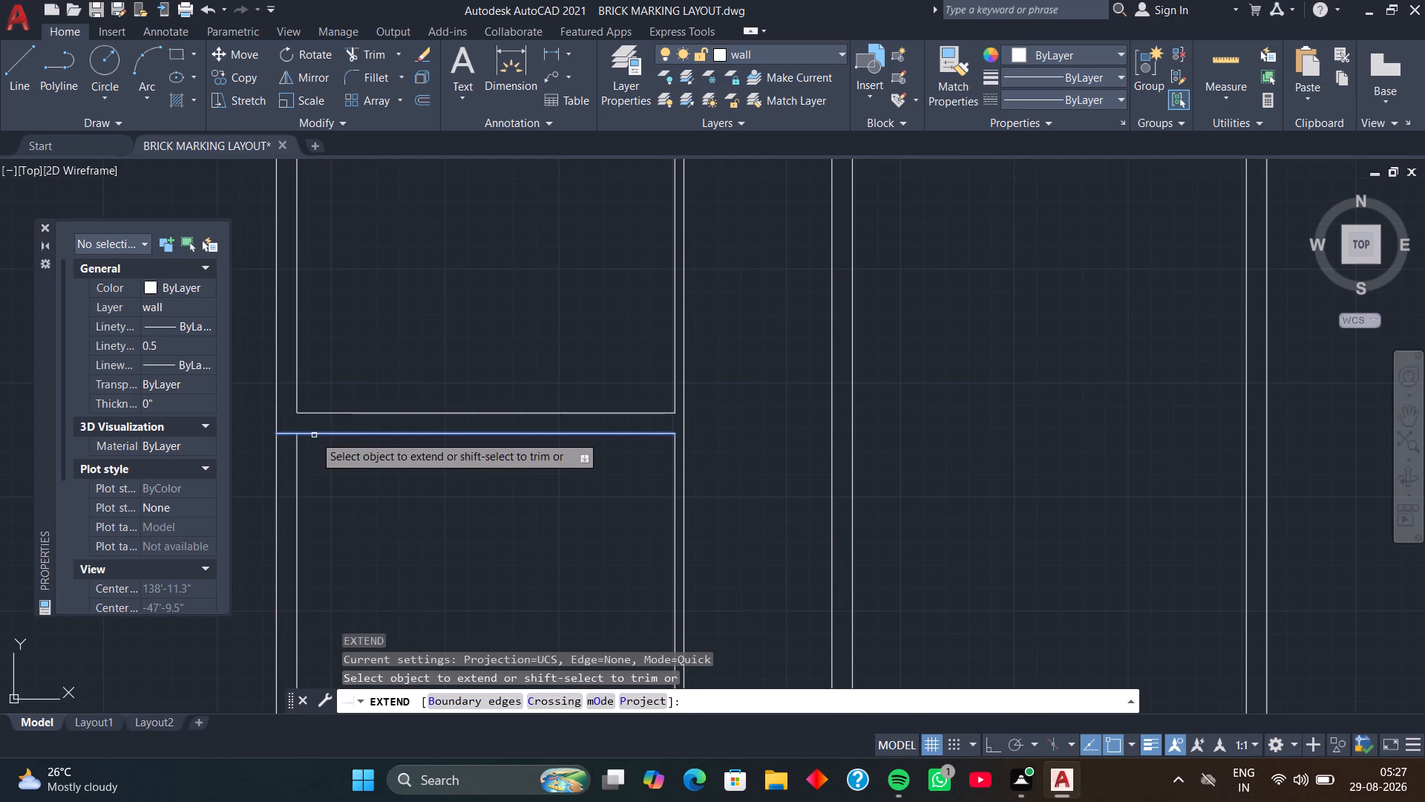
left_click(314, 435)
key("space")
scroll(508, 513, "down", 1)
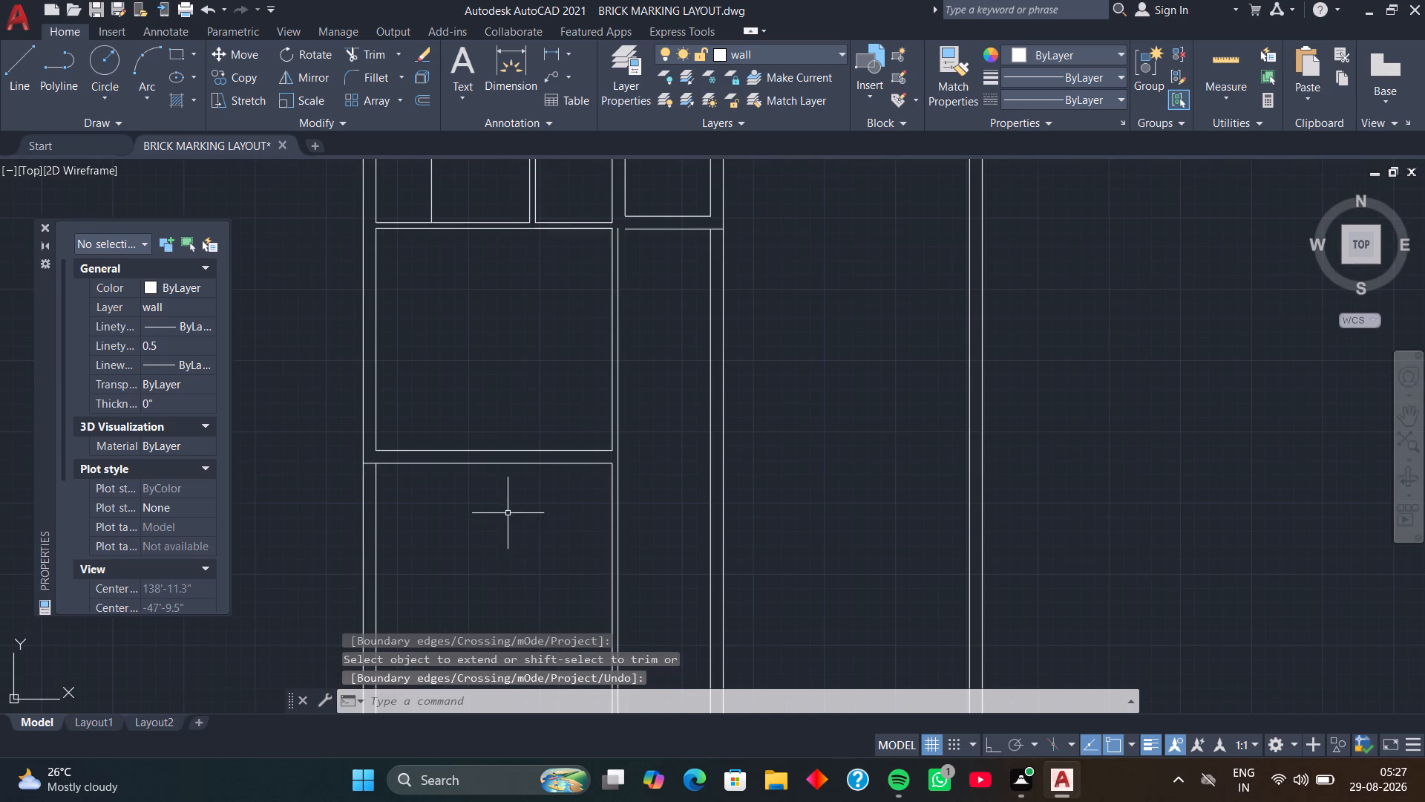
middle_click_drag(528, 533, 378, 532)
middle_click_drag(375, 535, 330, 529)
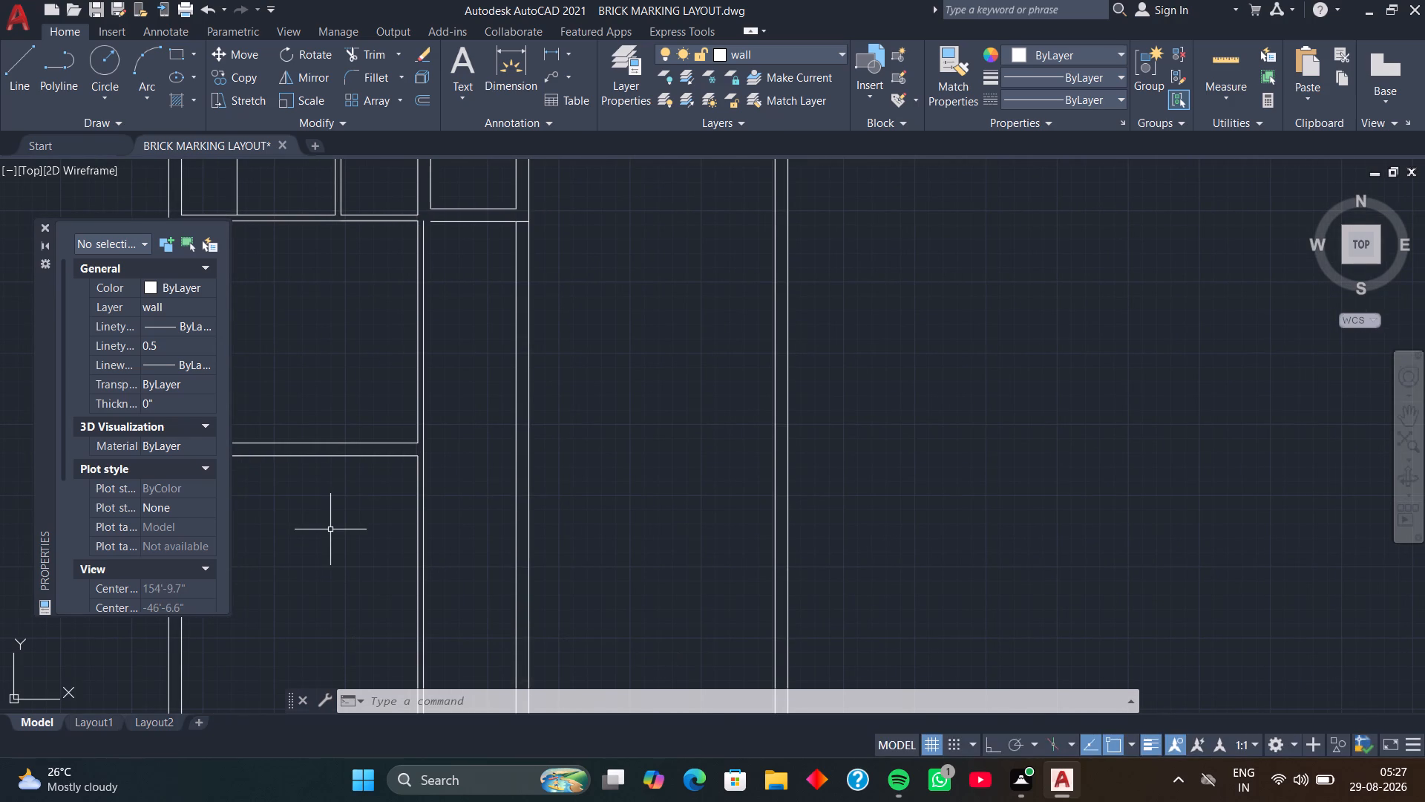
key("space")
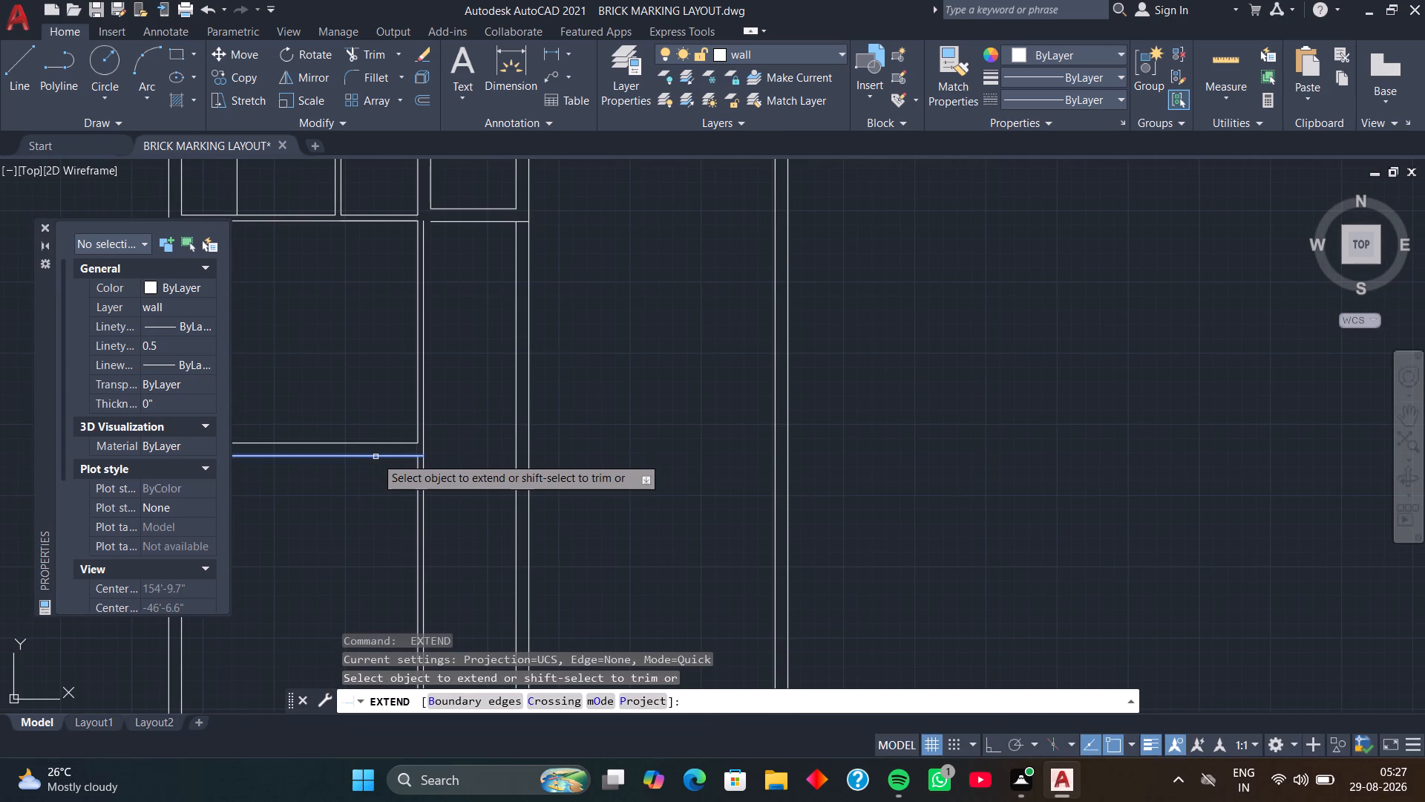
left_click(376, 457)
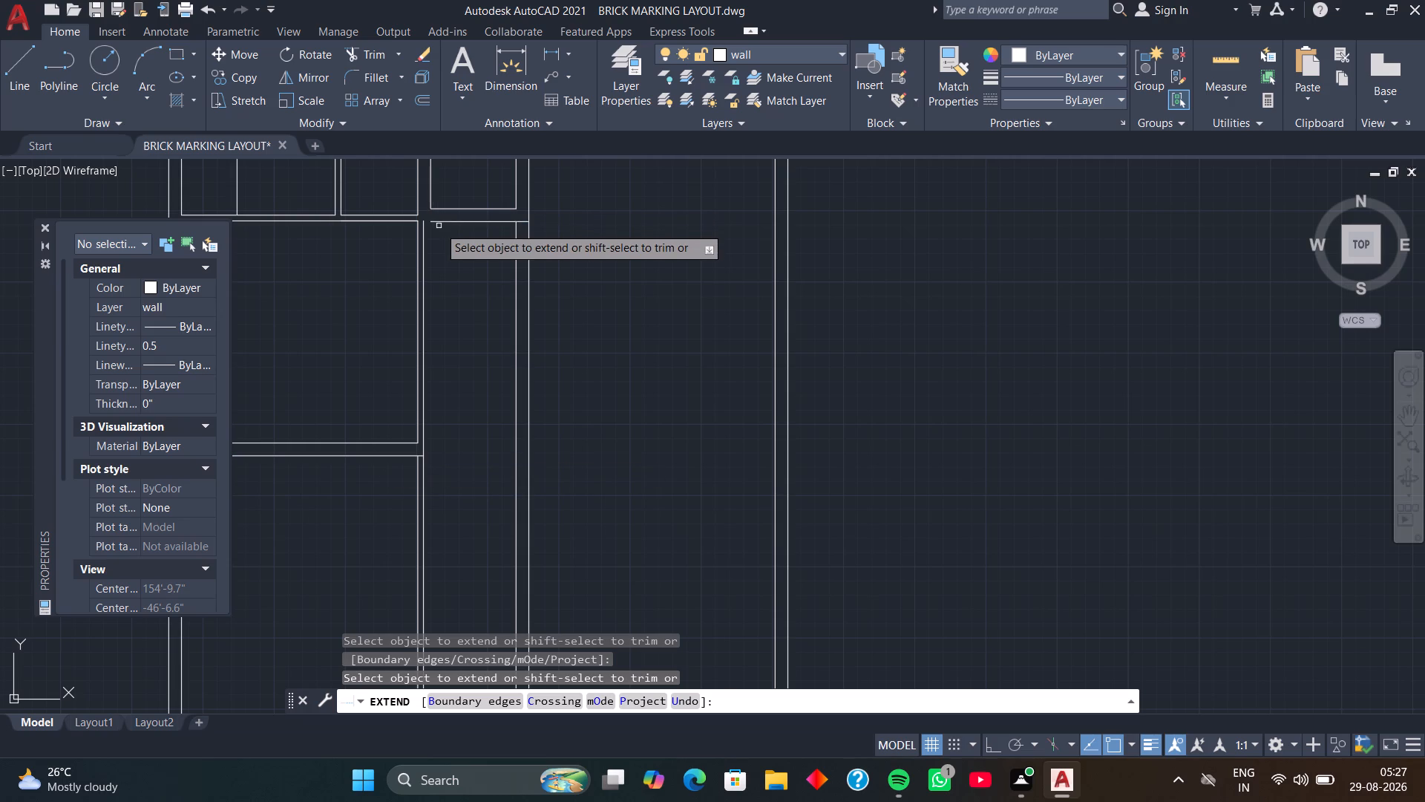
Extend the outer bottom line of the small right room leftward to the 4" partition's outer line.
left_click(437, 221)
key("space")
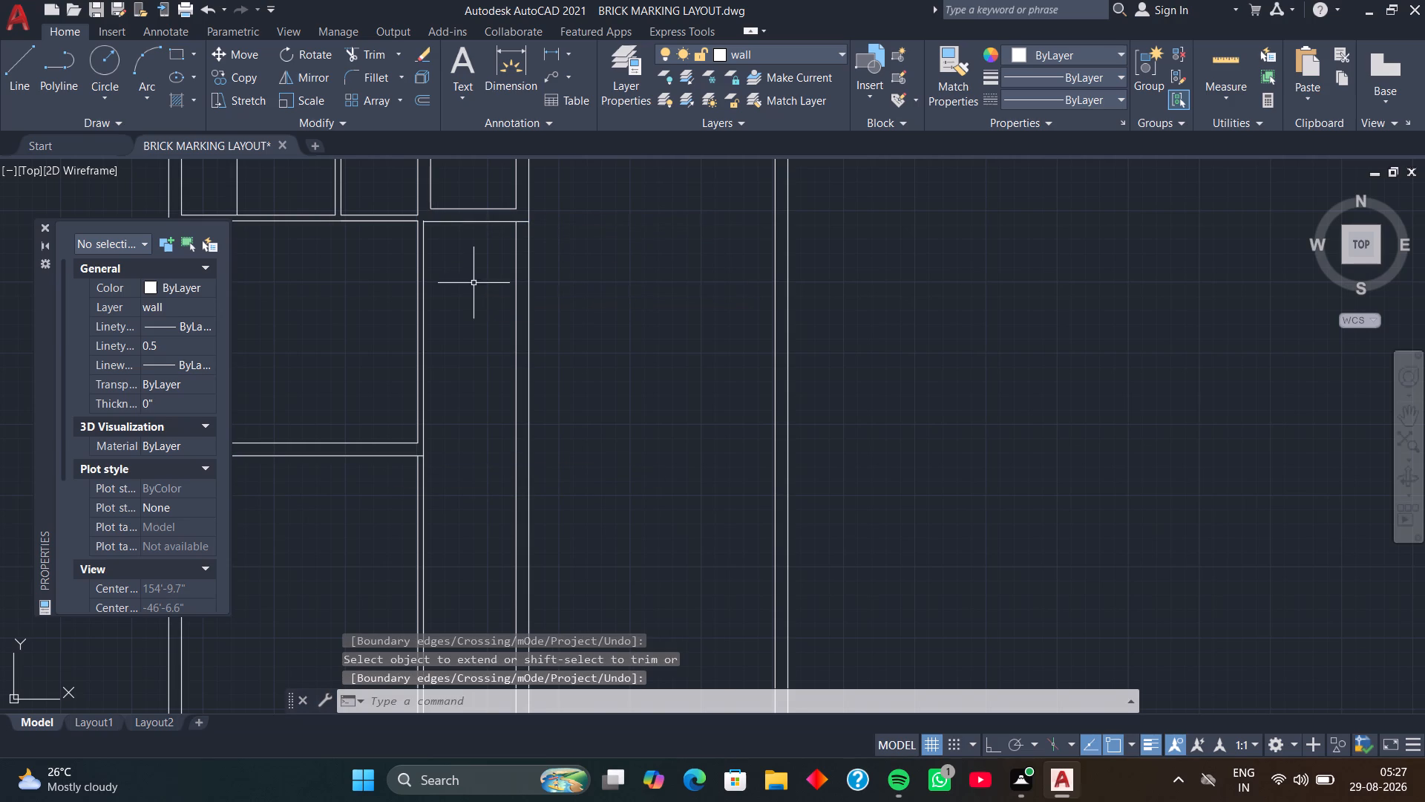
Trim away both vertical wall lines running down below the small right room.
scroll(495, 324, "down", 1)
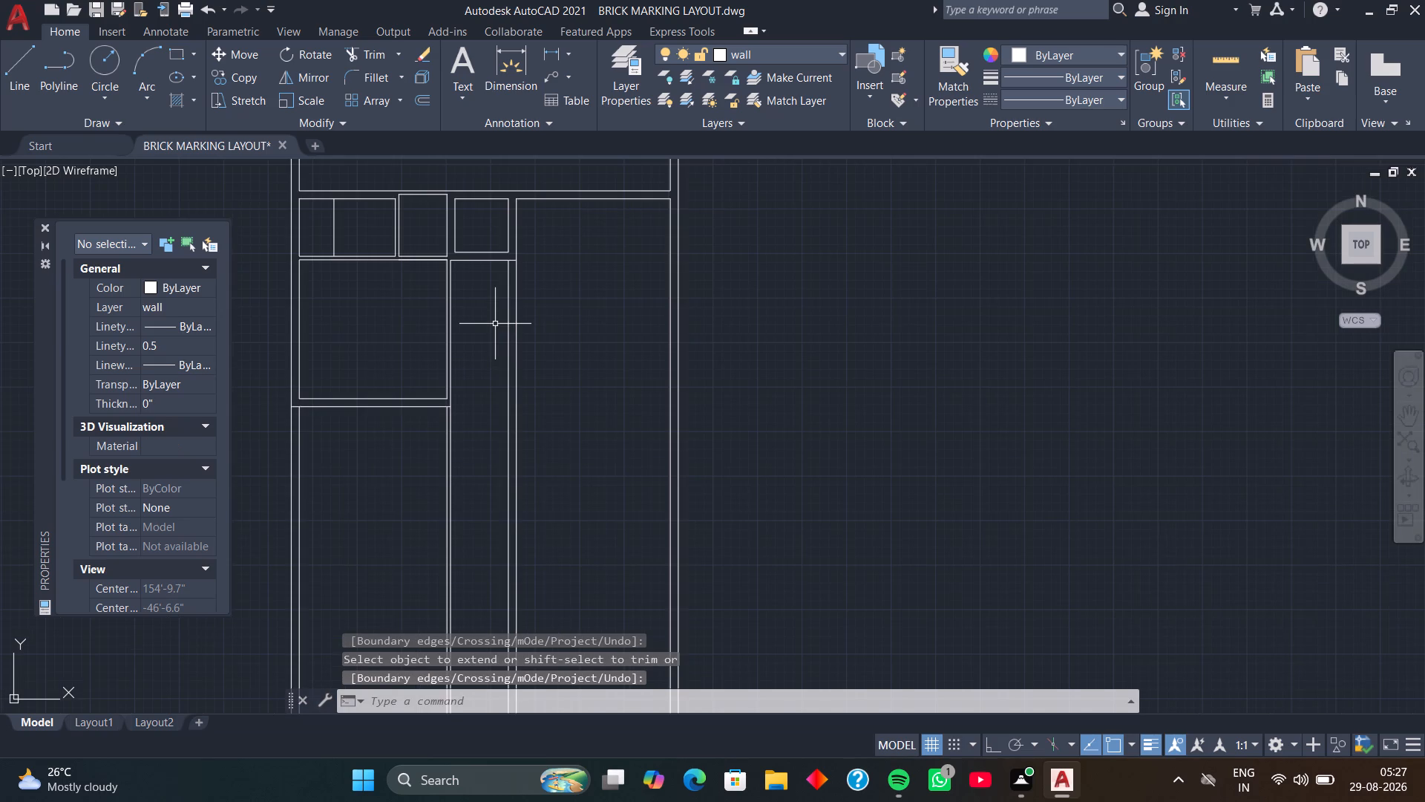
middle_click_drag(495, 324, 532, 339)
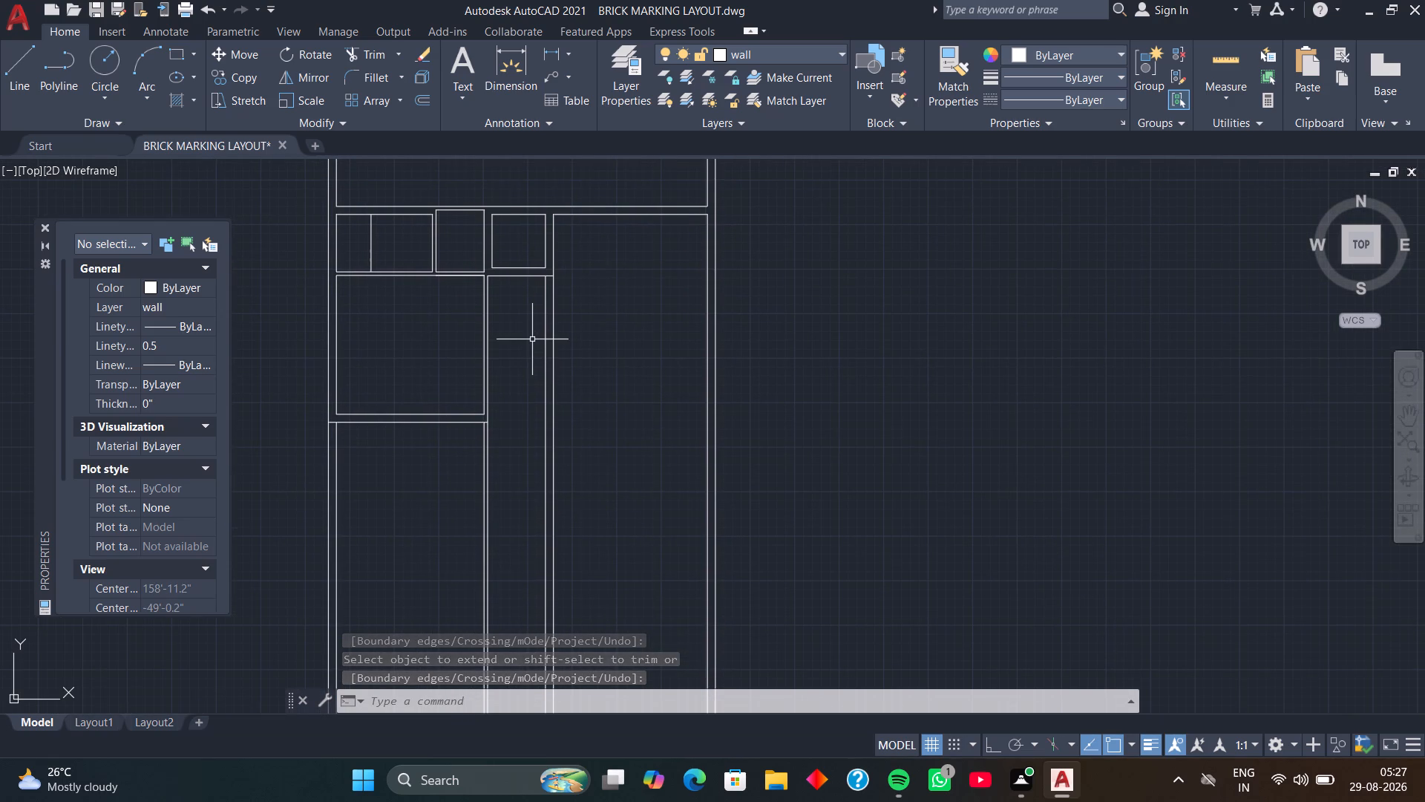
type("tr")
key("space")
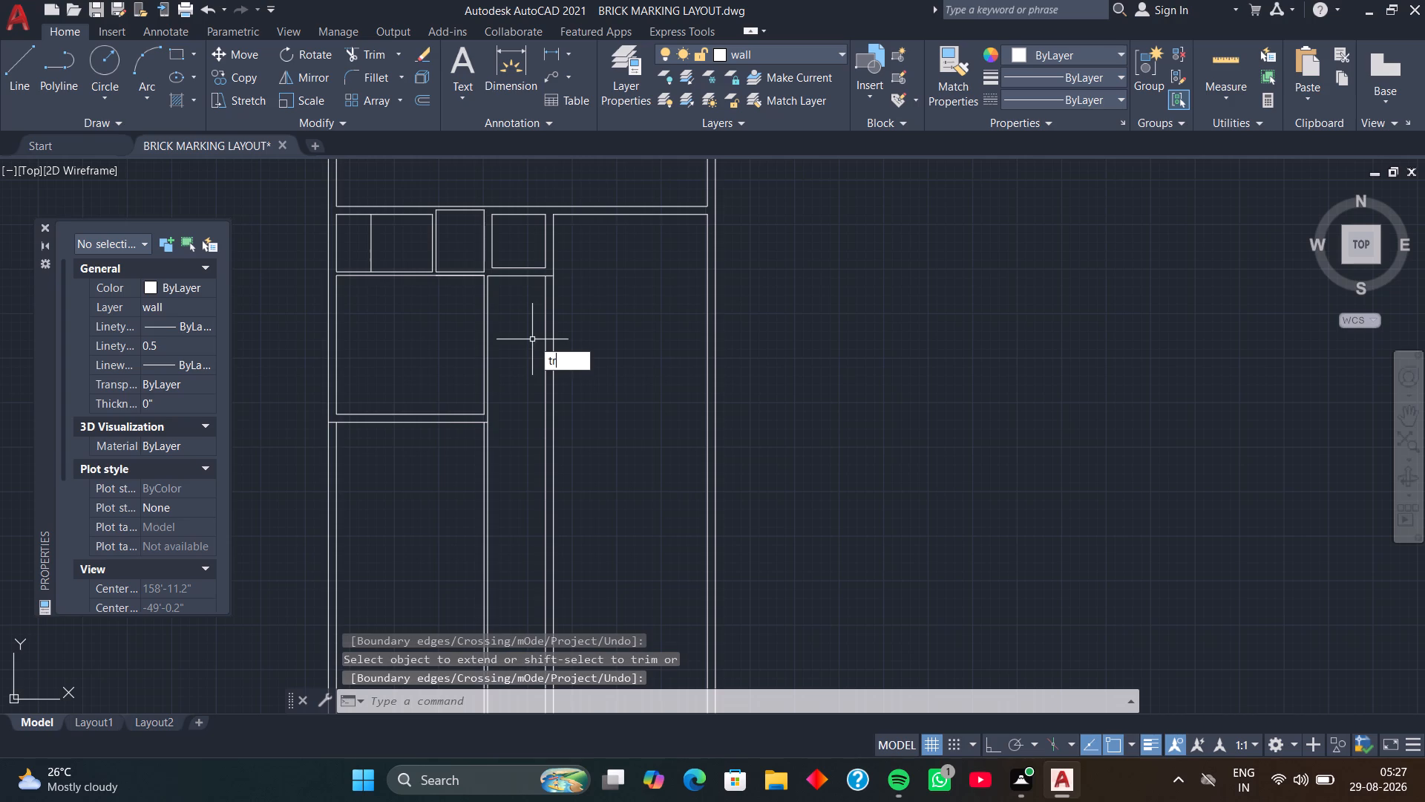
left_click_drag(532, 339, 594, 335)
key("space")
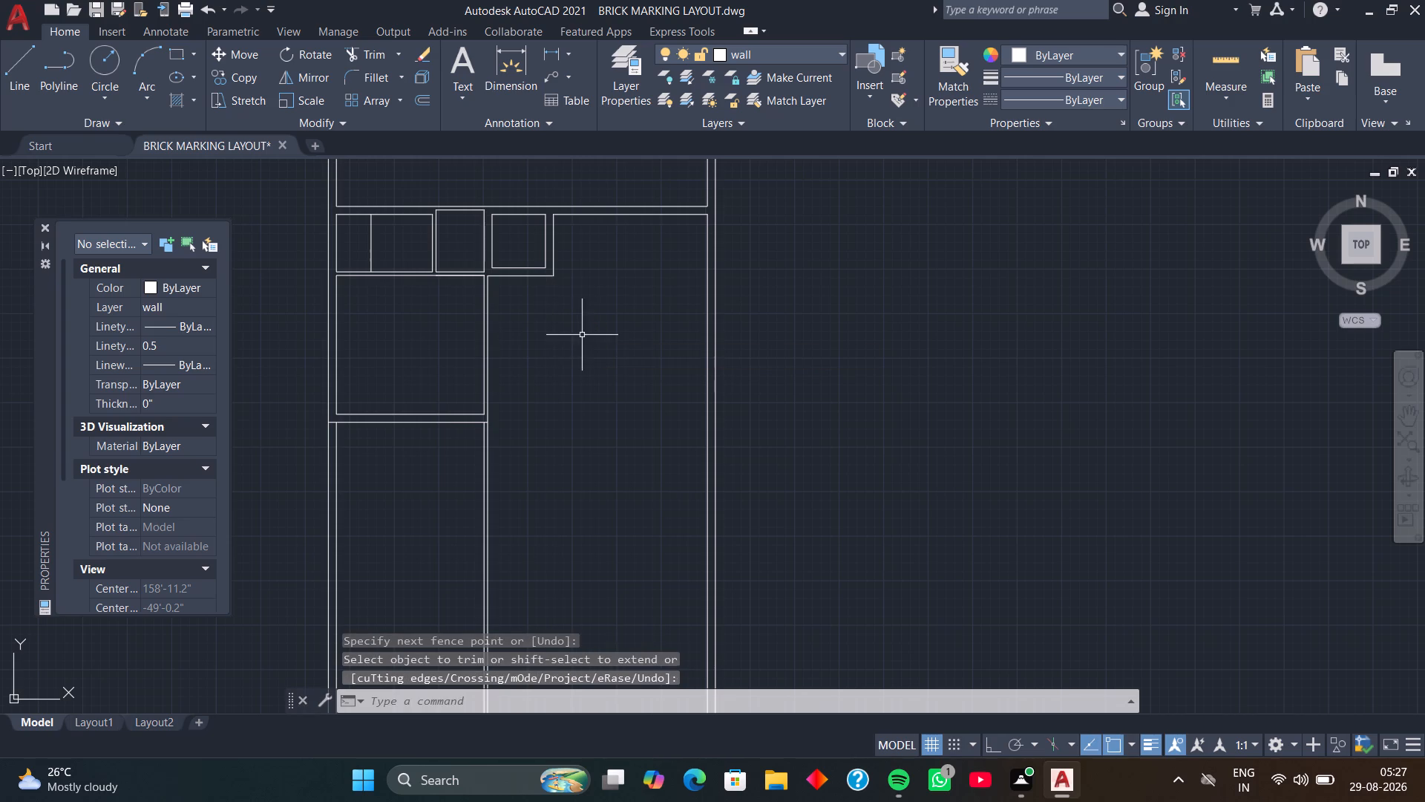
Start offsetting the outer line of the lower left room's 4" right partition.
middle_click_drag(538, 349, 604, 402)
type("o")
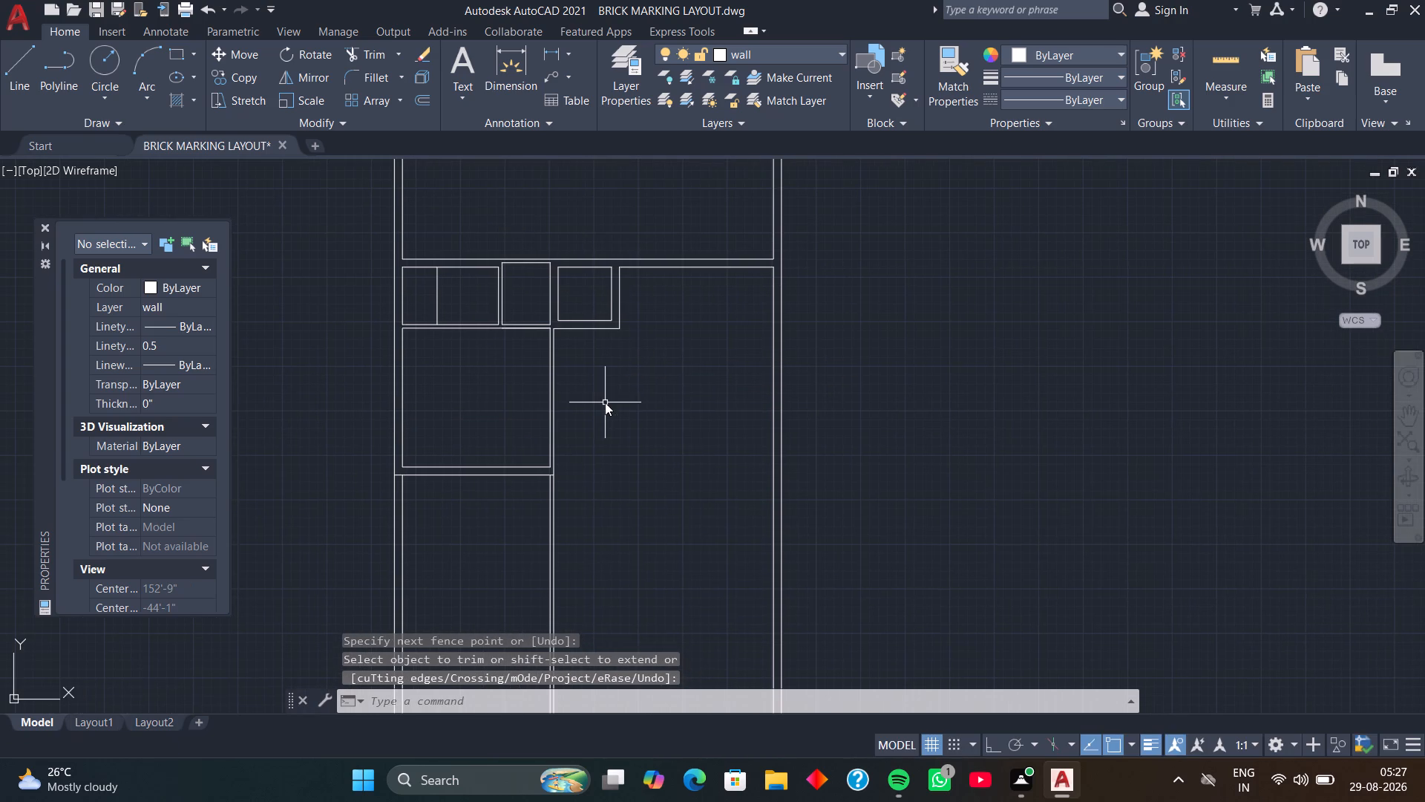
key("space")
key("space")
scroll(561, 396, "up", 3)
middle_click_drag(540, 359, 573, 448)
left_click(555, 368)
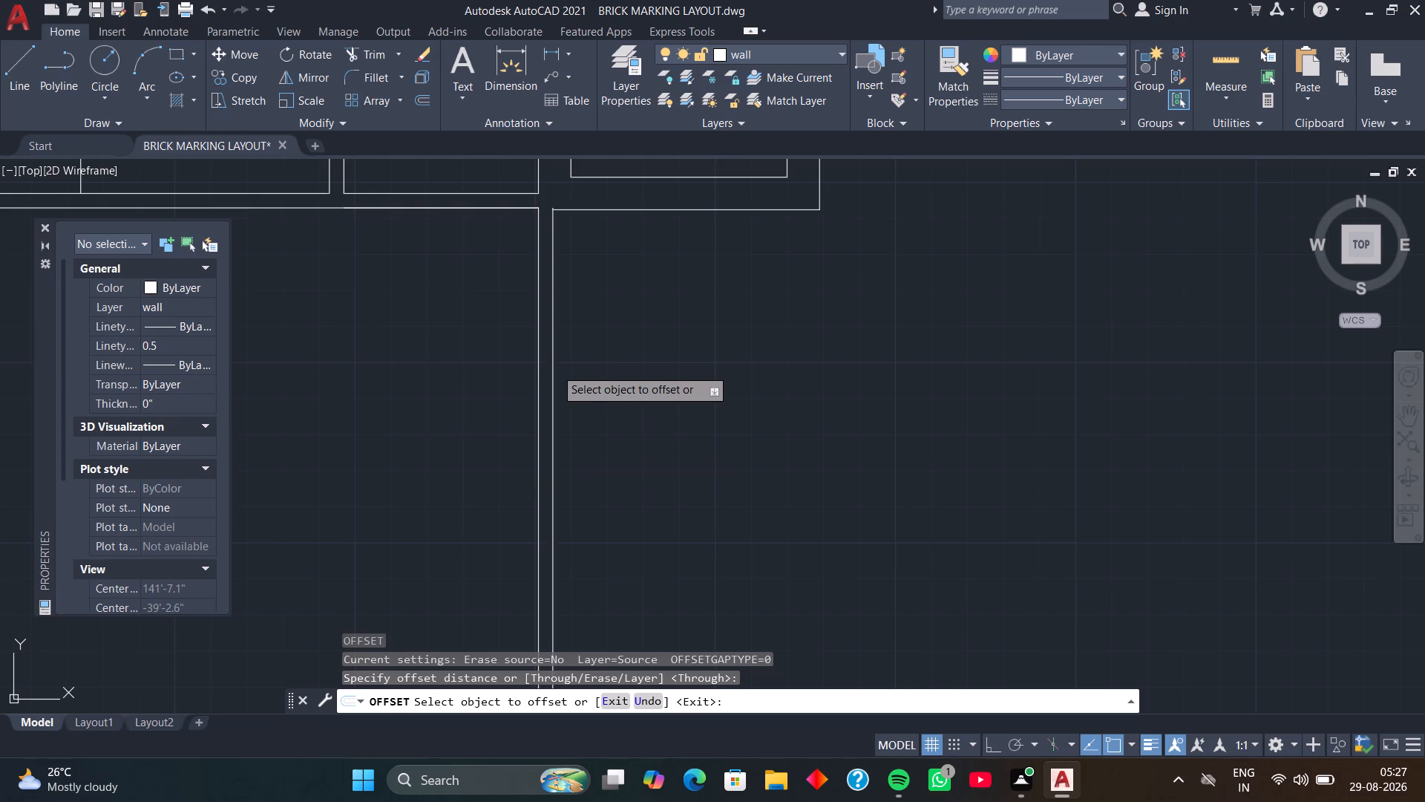
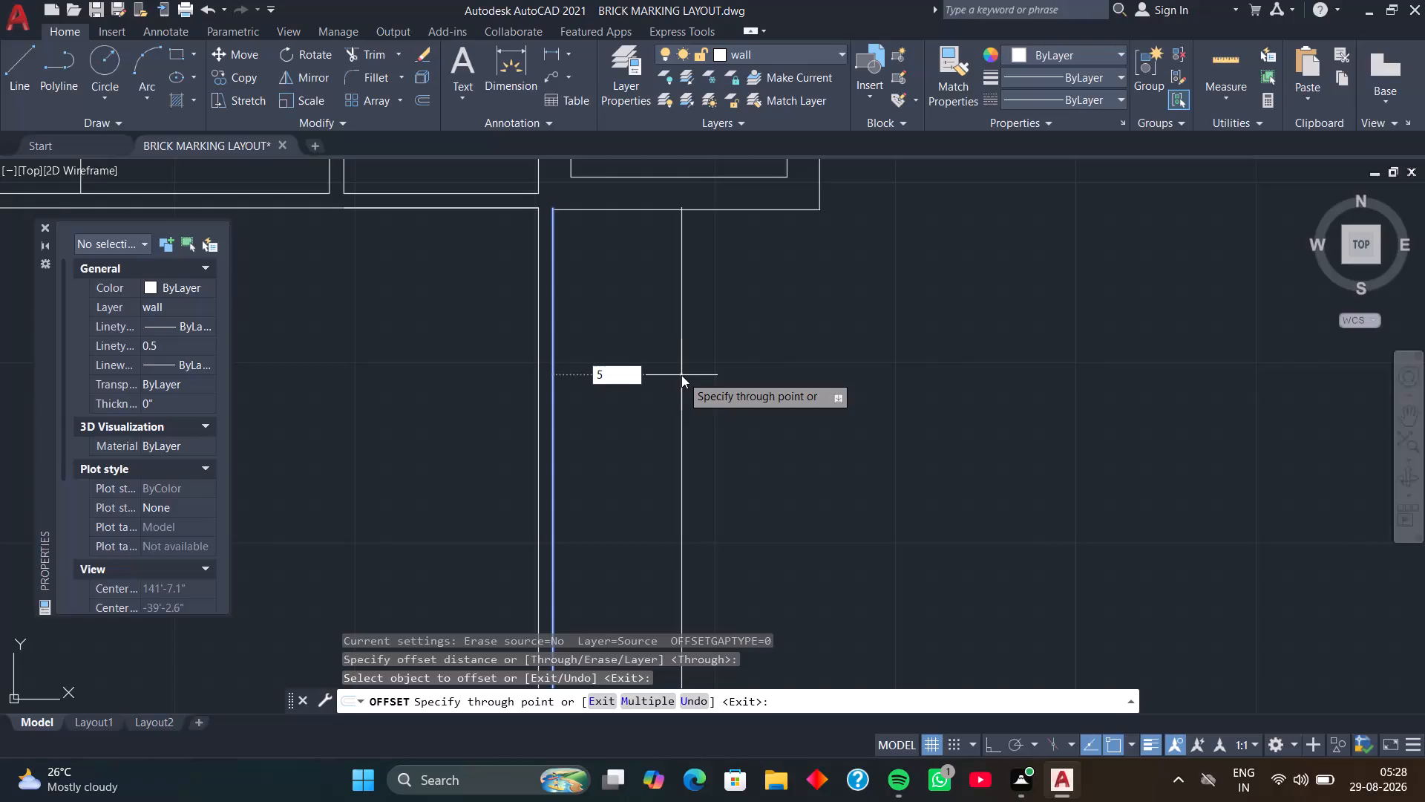
Offset the partition's outer line 5' to the right, and that new line a further 4" to form a parallel partition.
key("apostrophe")
key("Return")
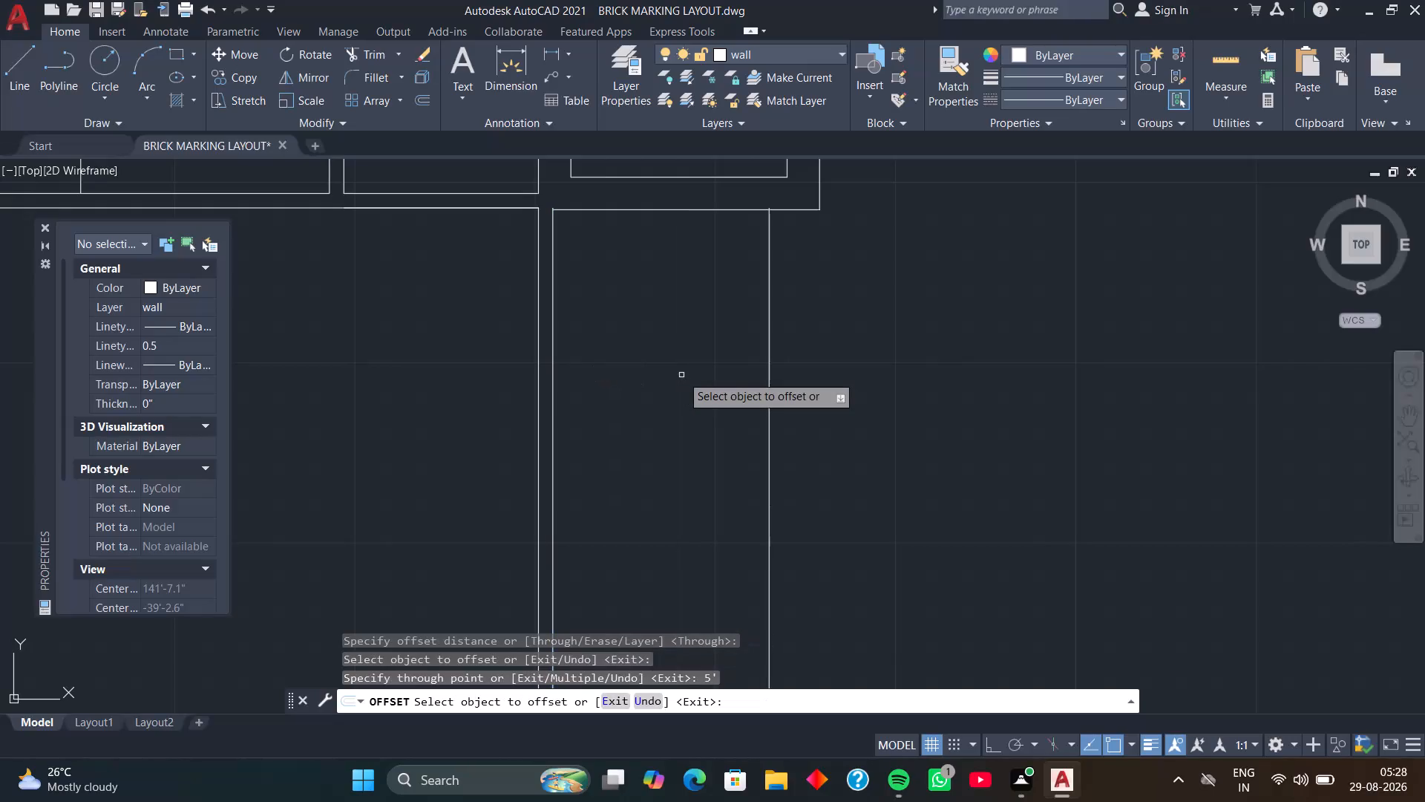
left_click(769, 368)
key("4")
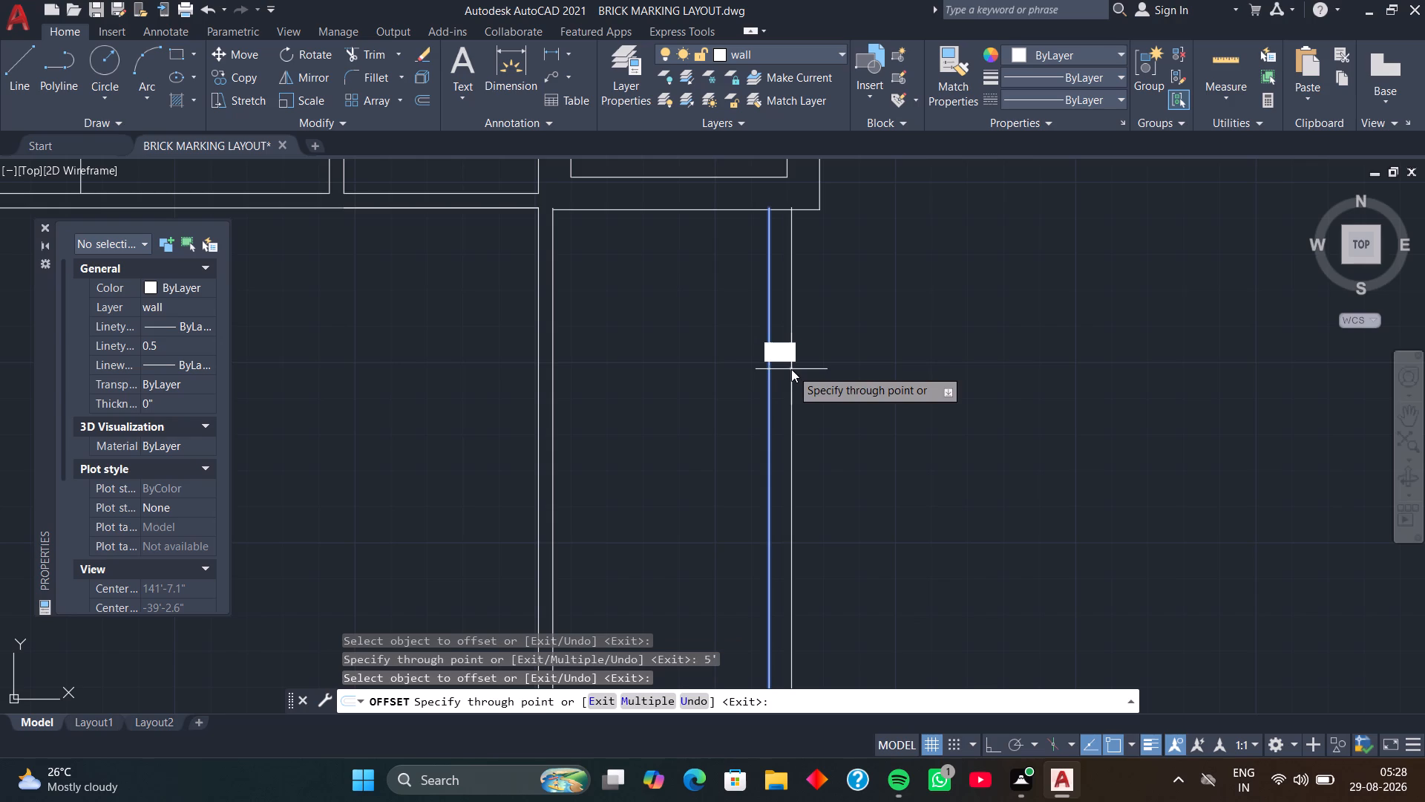
key("Return")
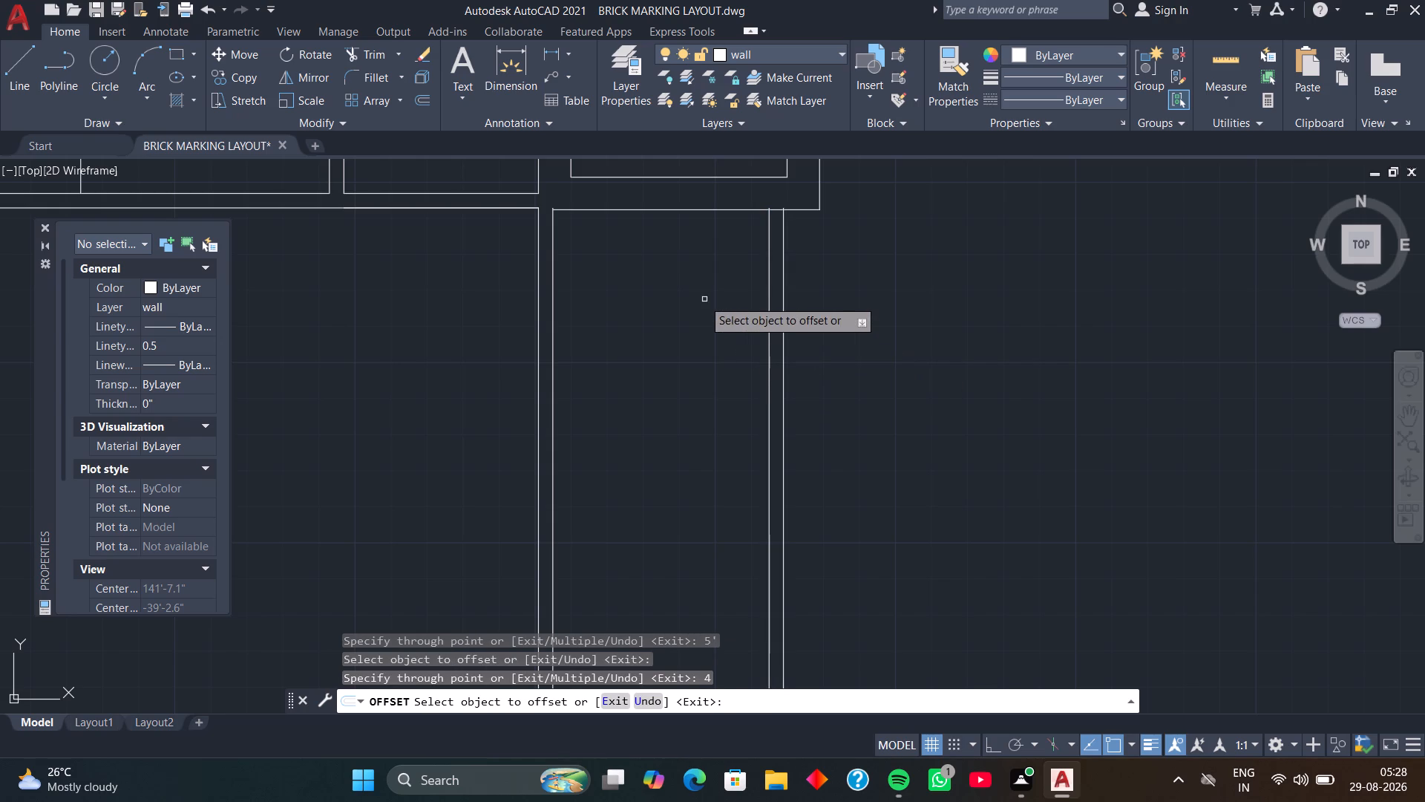
middle_click_drag(690, 268, 687, 319)
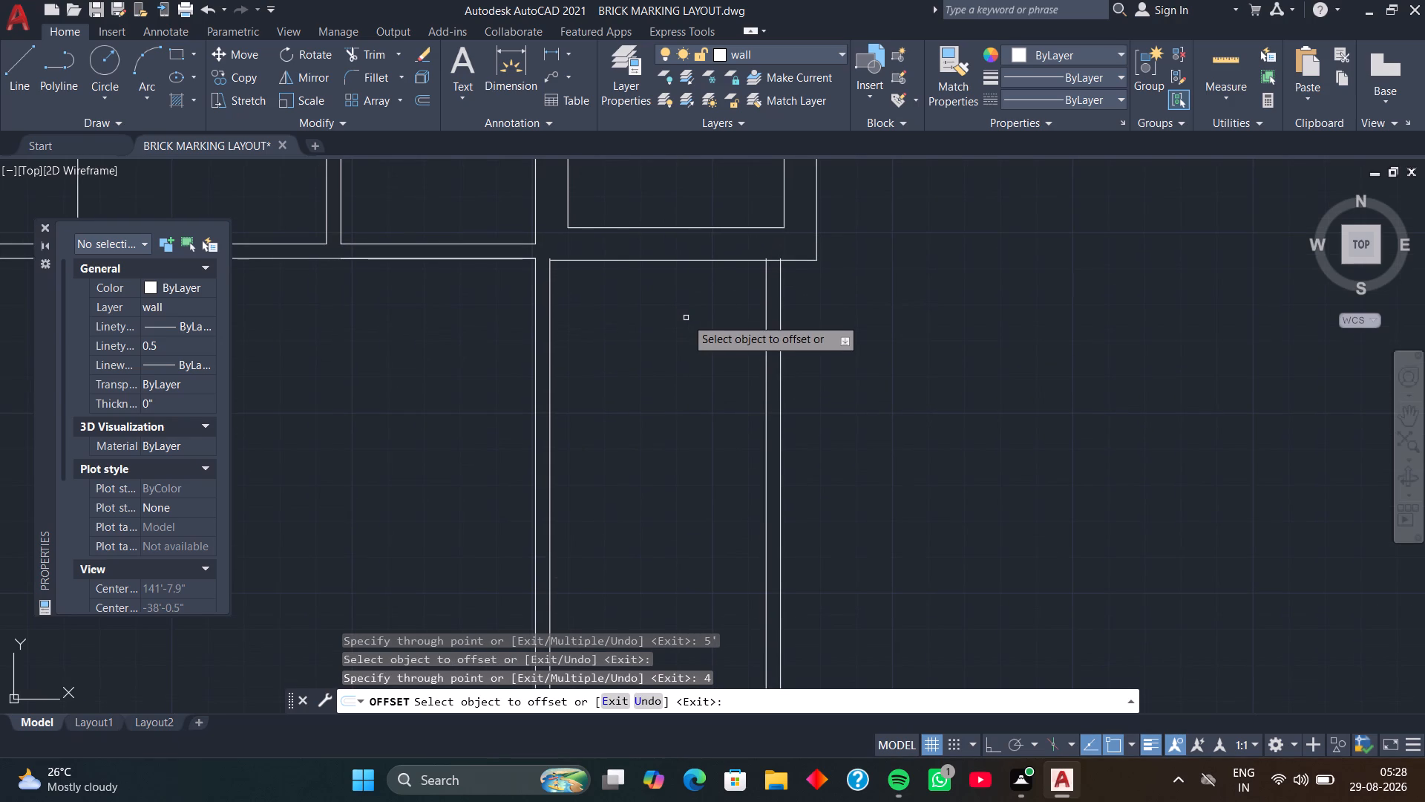
key("space")
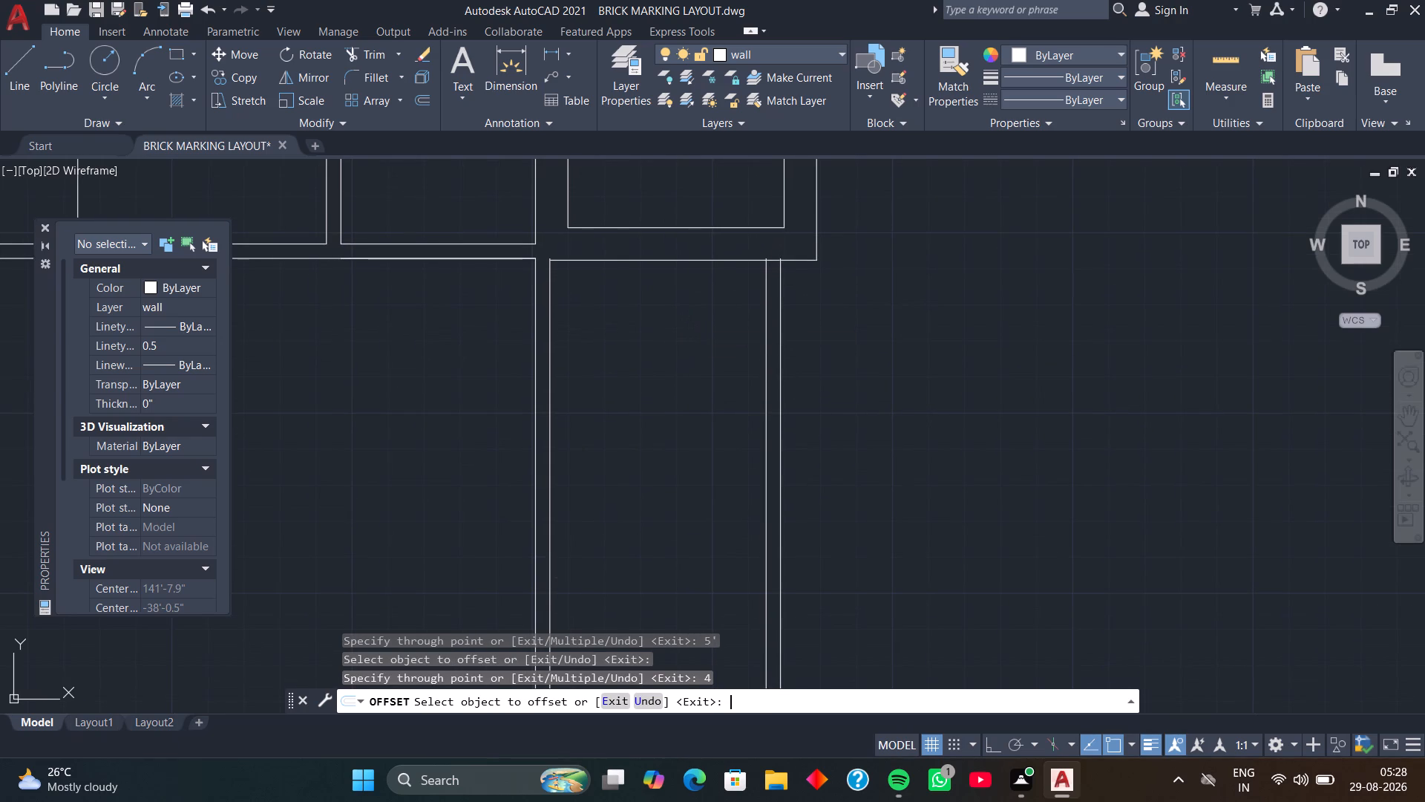
Trim the short stub of the lower left room's partition line that projects above the small right room's outer bottom line.
type("tr")
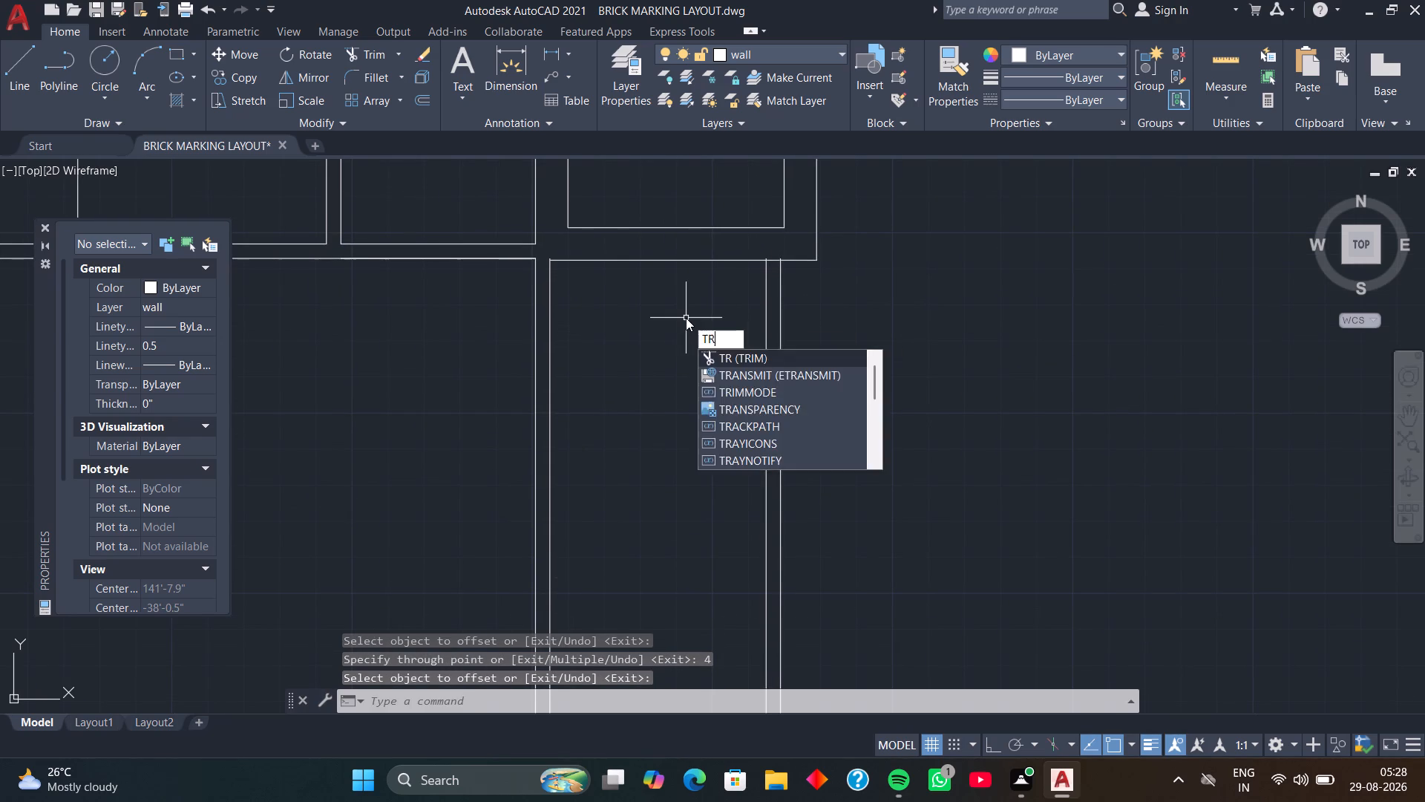
key("space")
scroll(566, 253, "up", 5)
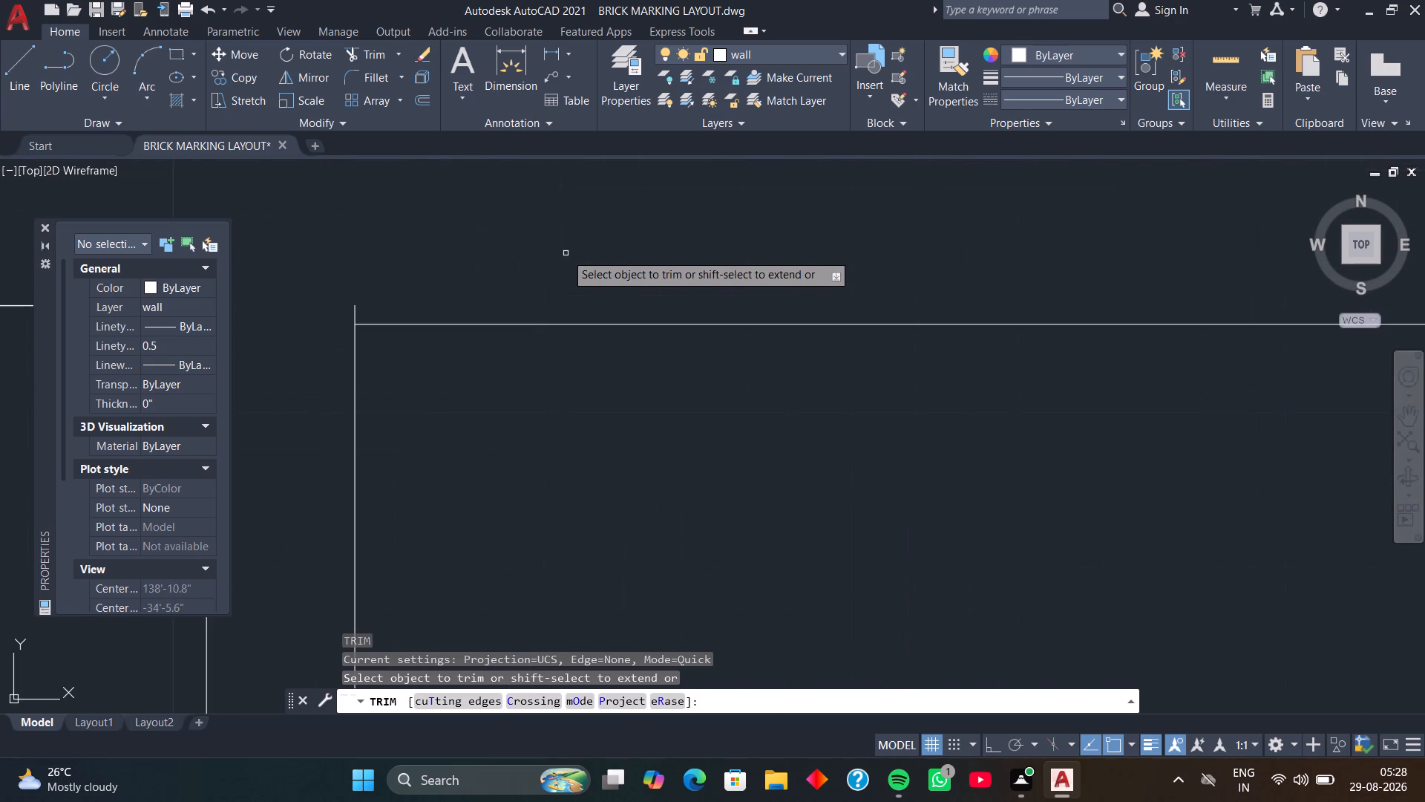
middle_click_drag(563, 253, 788, 215)
middle_click_drag(719, 229, 776, 238)
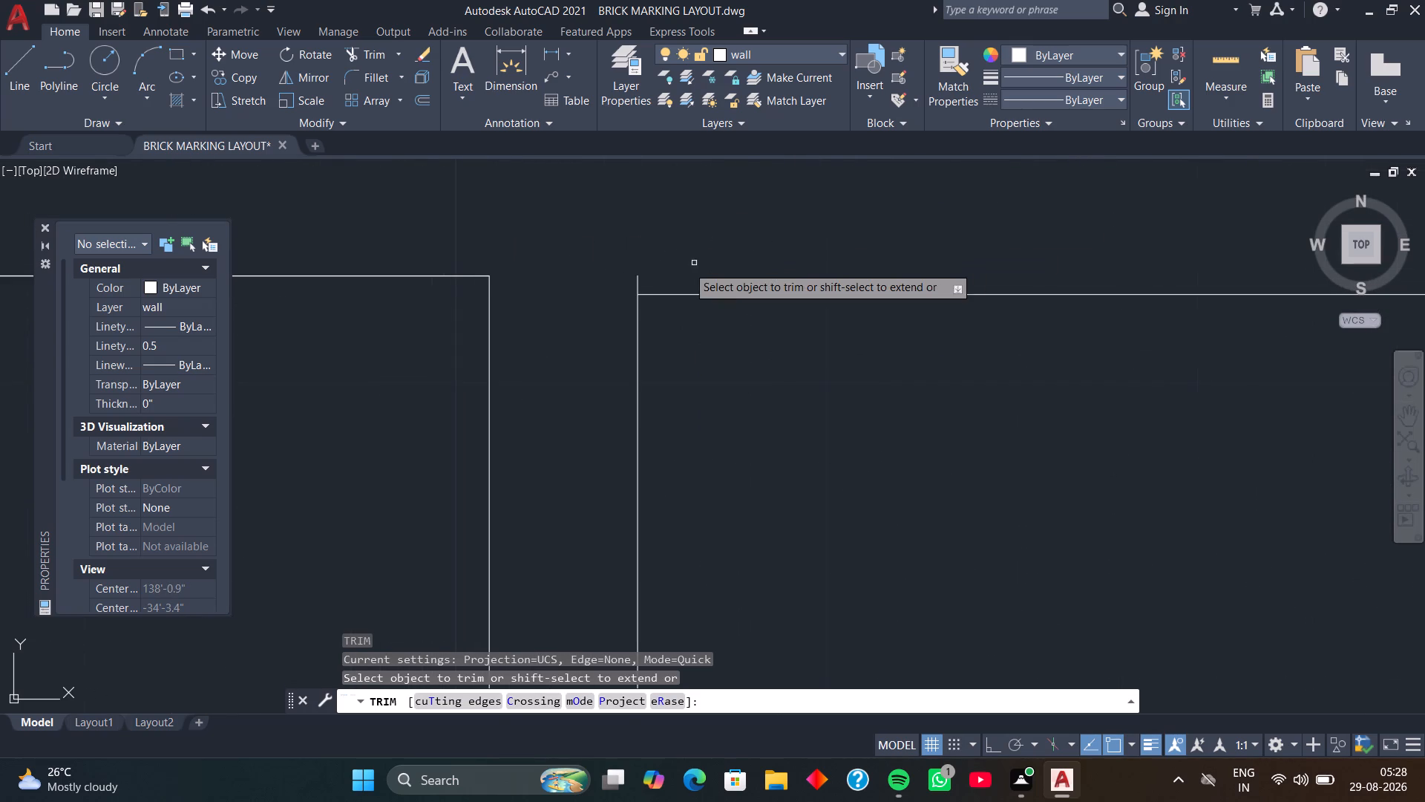
scroll(690, 259, "down", 2)
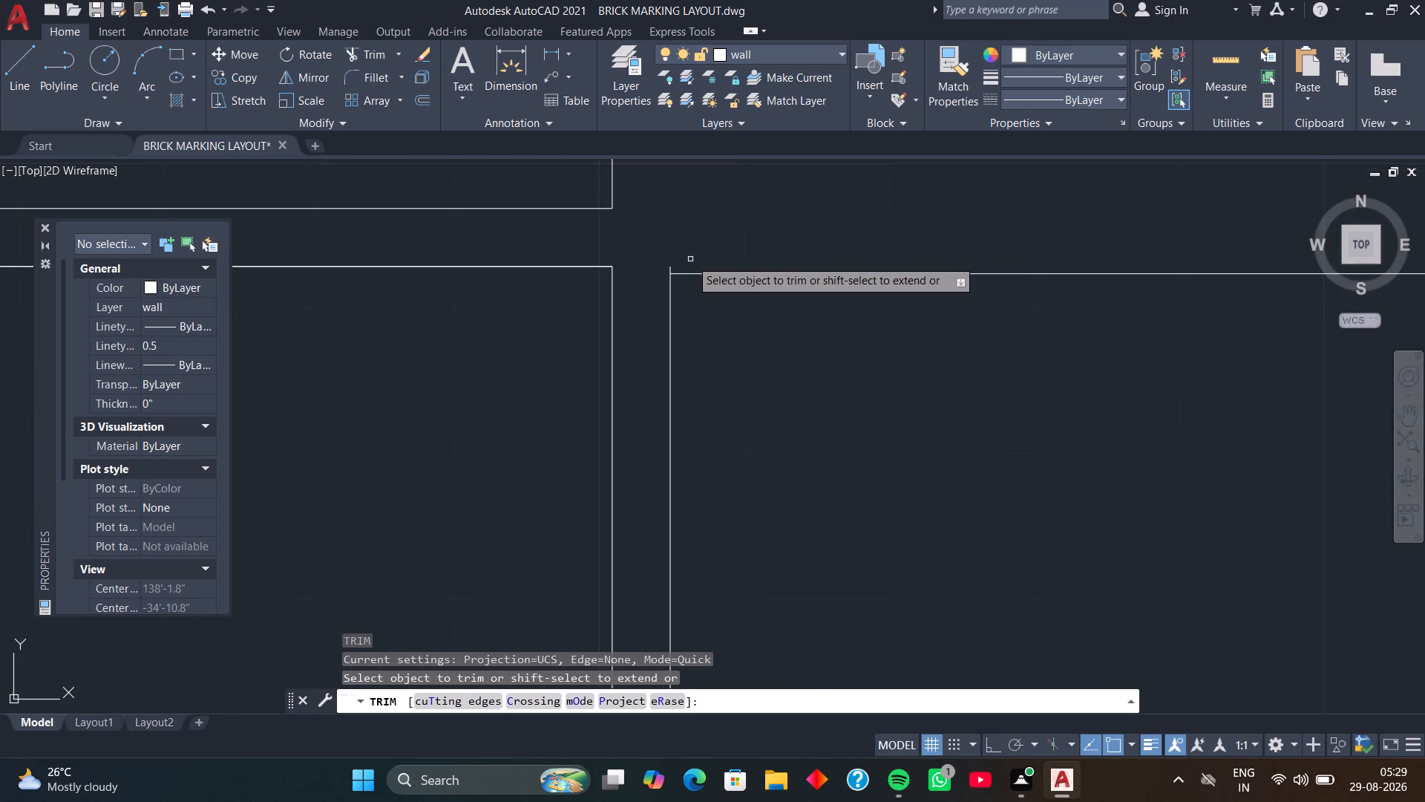
middle_click_drag(688, 247, 689, 336)
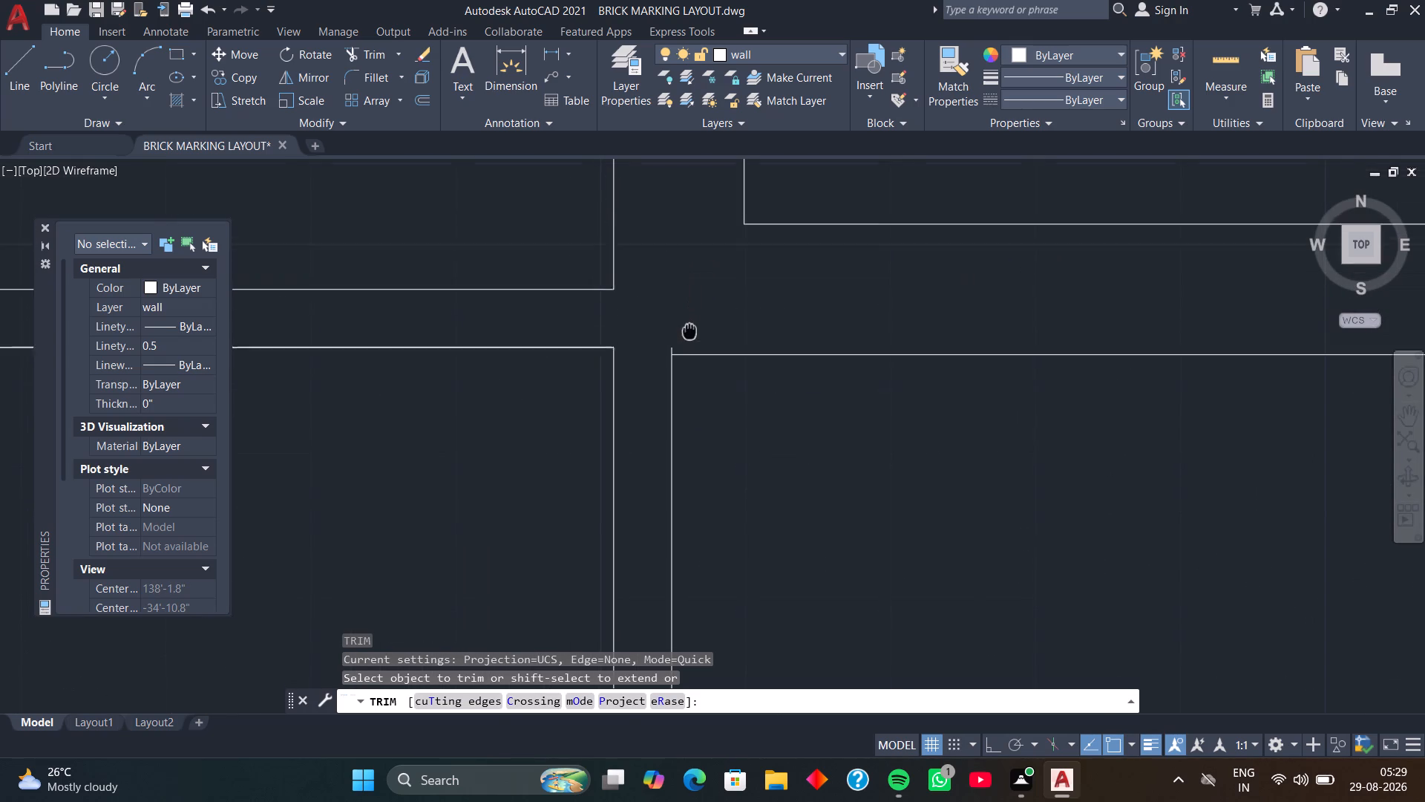
middle_click_drag(689, 336, 689, 361)
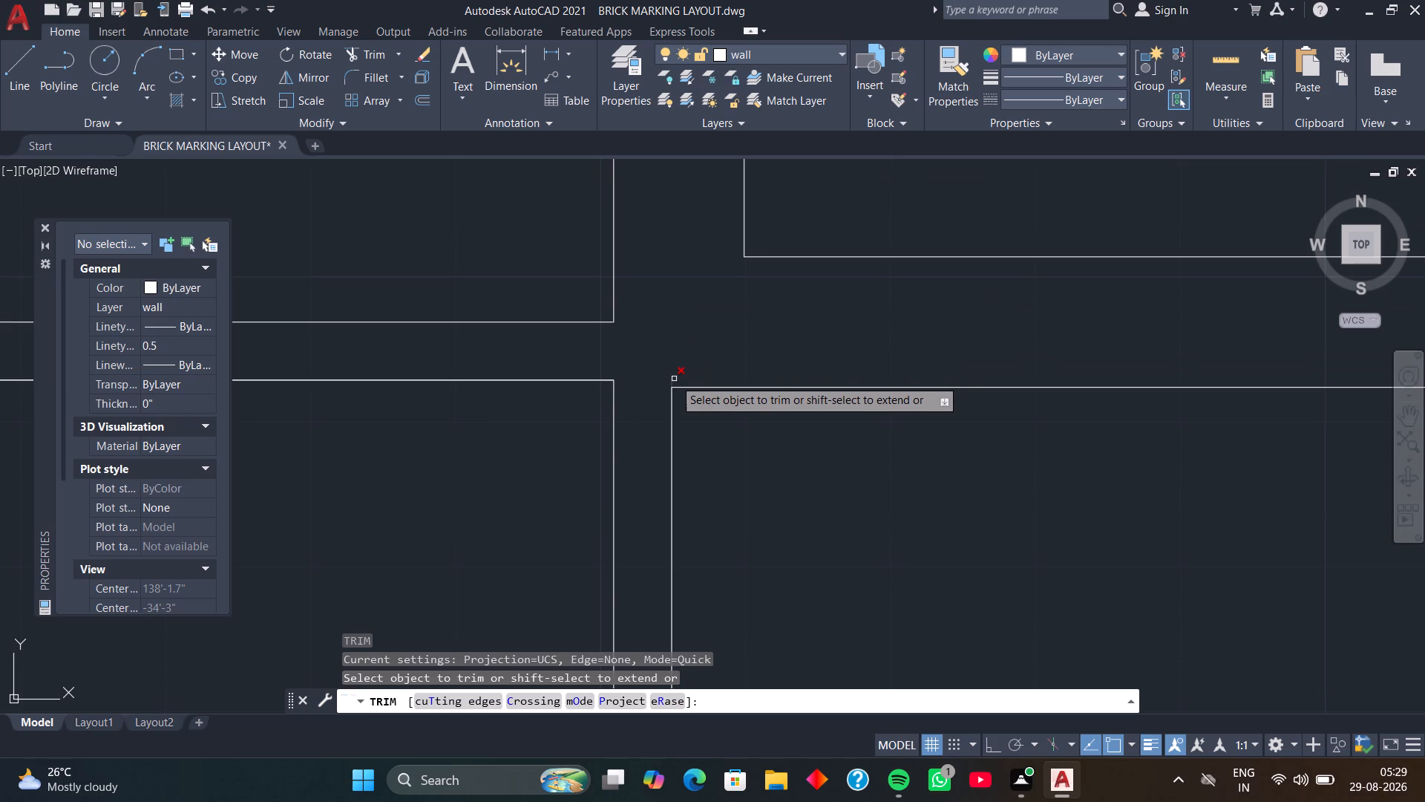
left_click(674, 379)
Trim the new 4" partition's two projecting top ends and the horizontal wall line between them to open the junction.
scroll(715, 413, "down", 2)
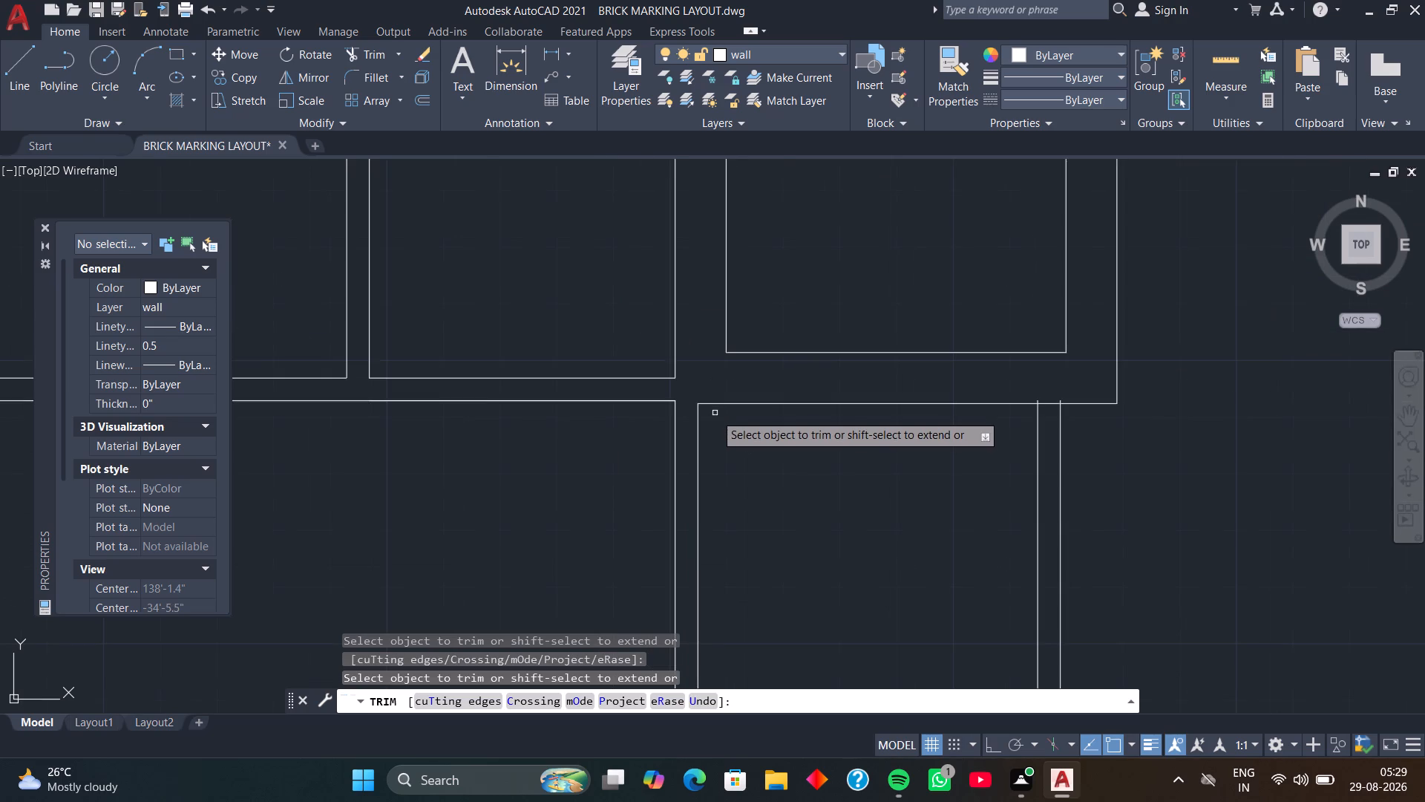
scroll(720, 420, "down", 1)
middle_click_drag(720, 420, 585, 333)
scroll(720, 319, "up", 1)
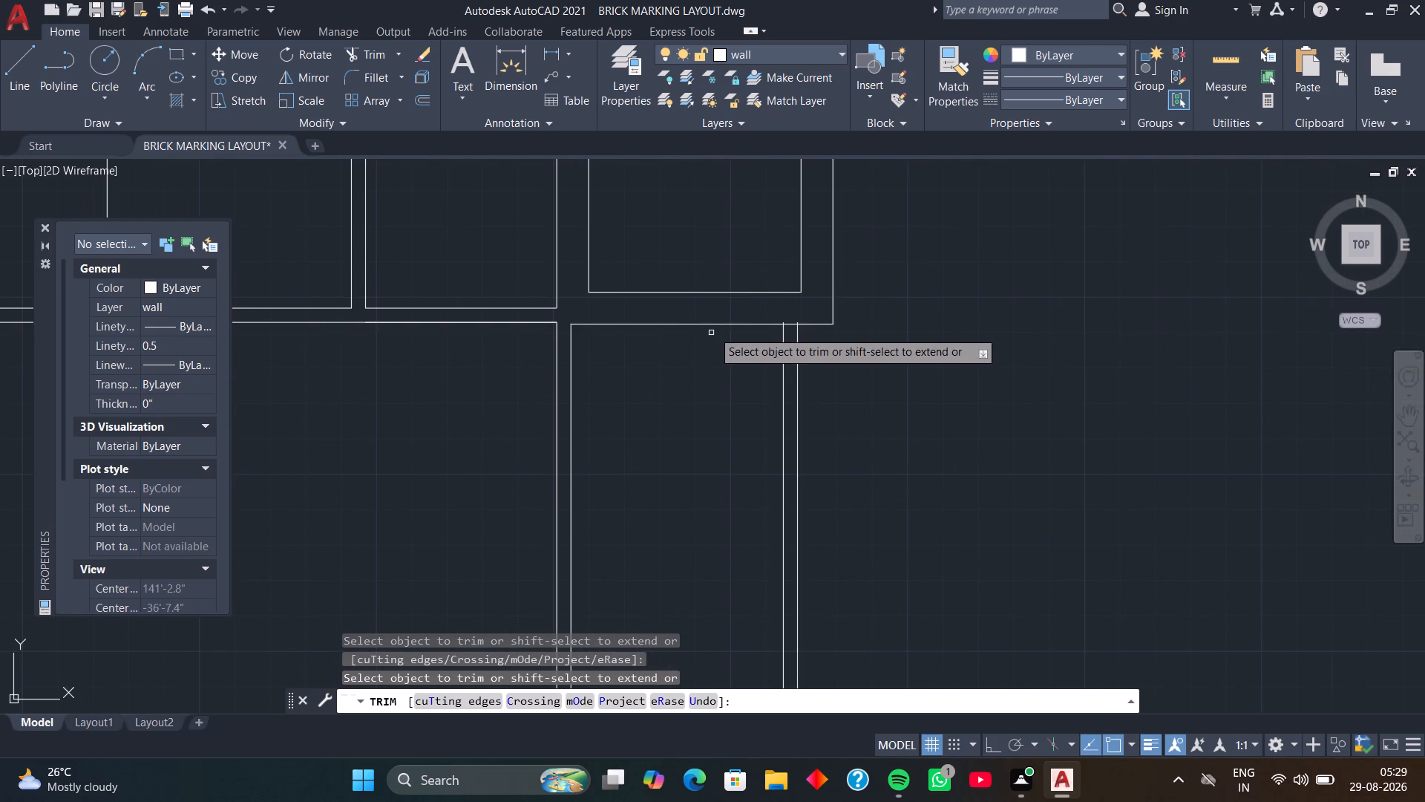
scroll(720, 319, "up", 3)
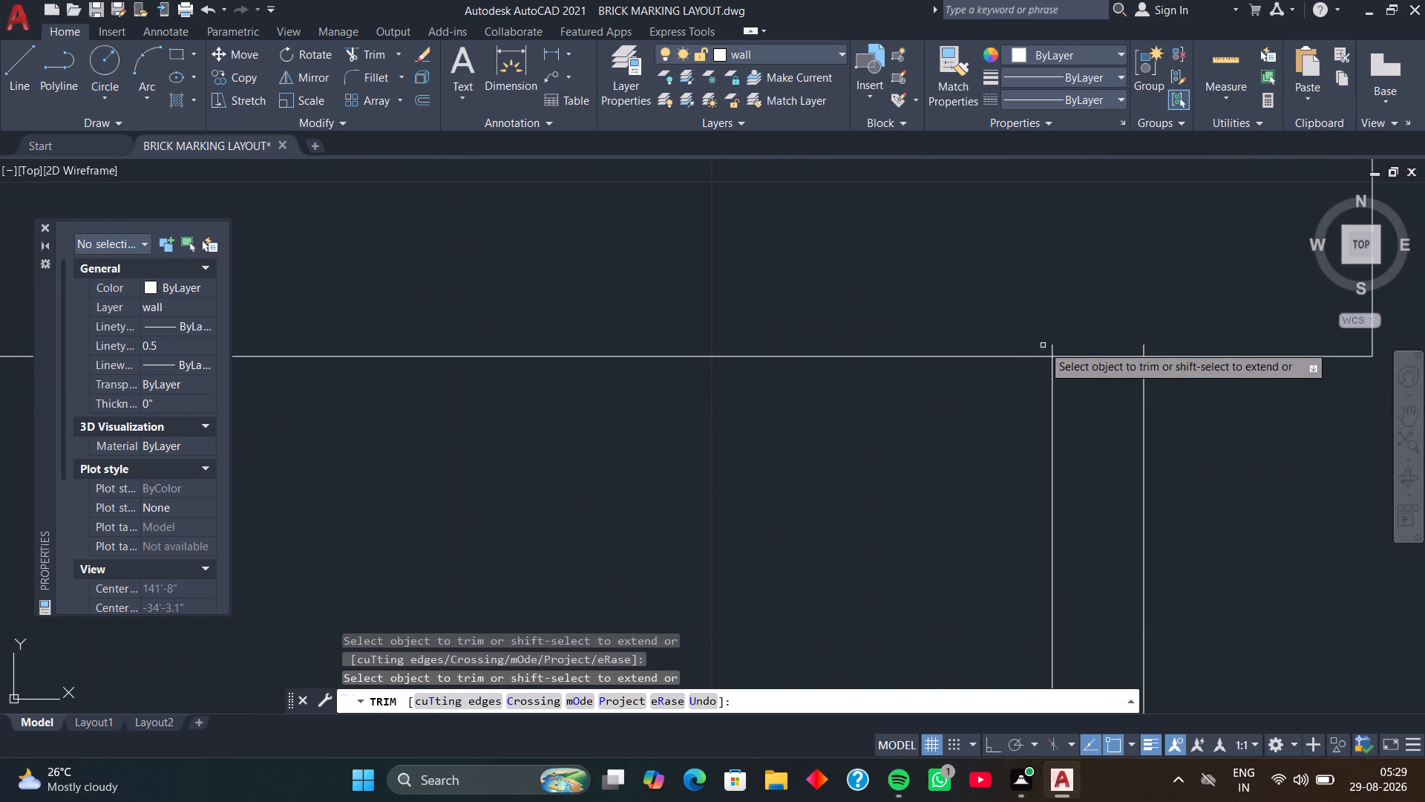
left_click(1052, 348)
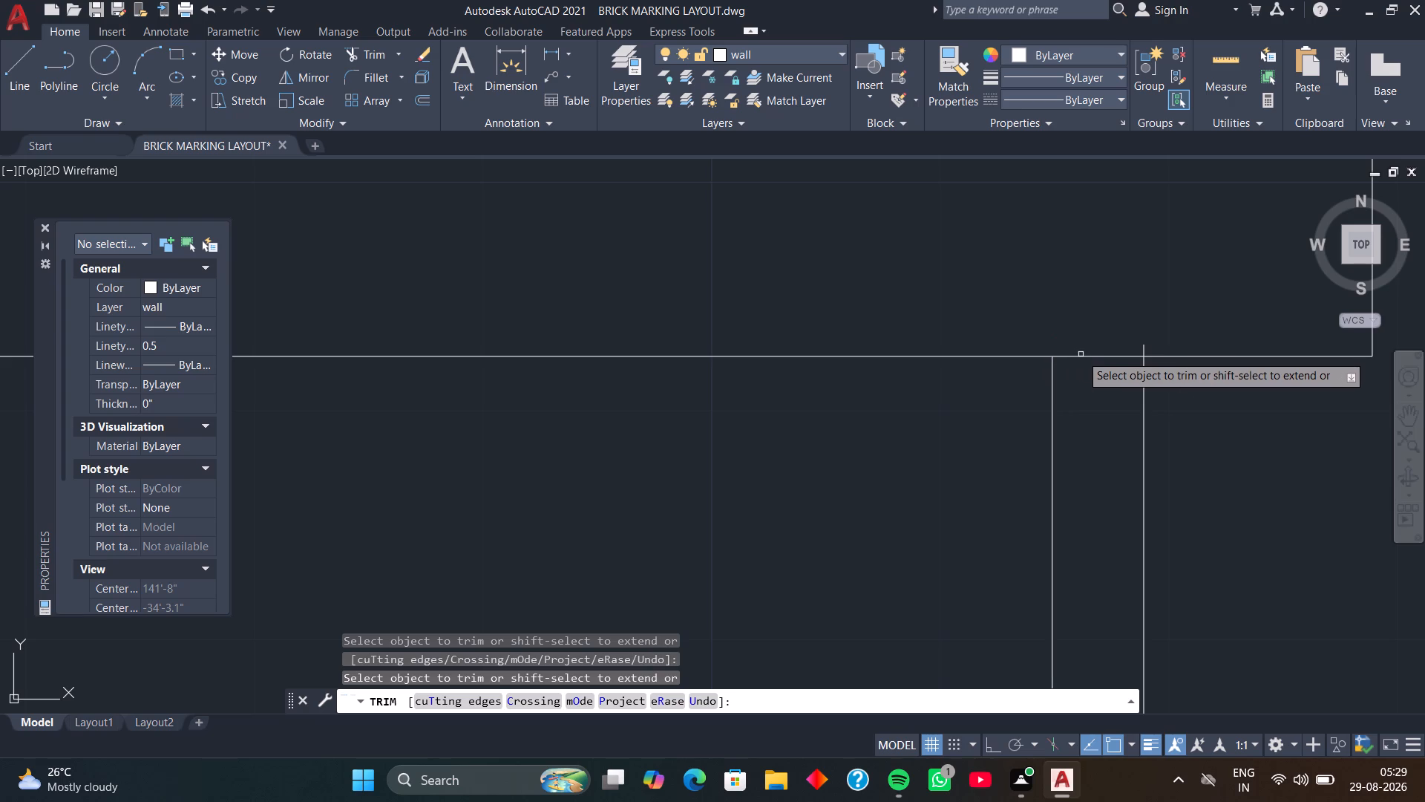
left_click(1081, 355)
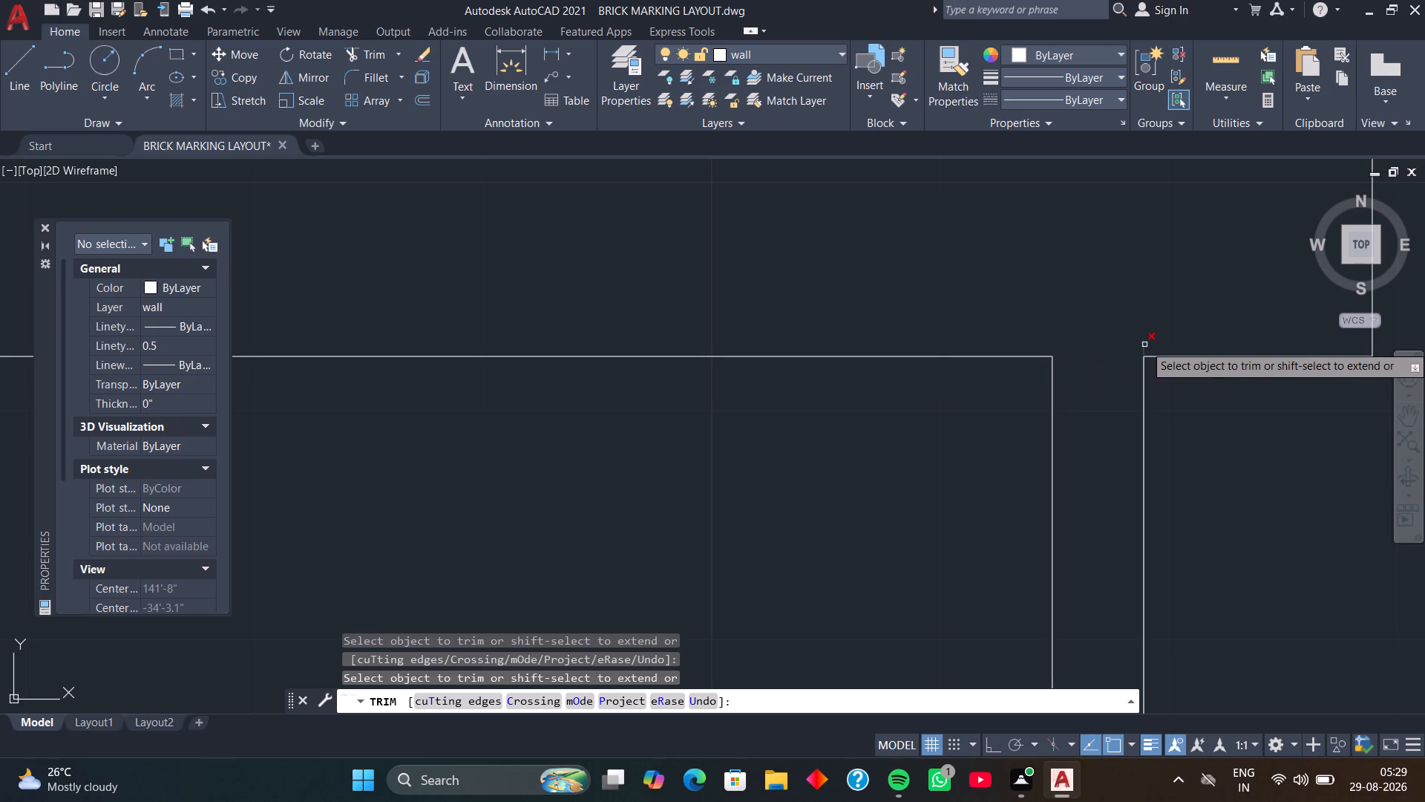
left_click(1144, 345)
scroll(957, 346, "down", 3)
middle_click_drag(972, 417, 954, 341)
key("space")
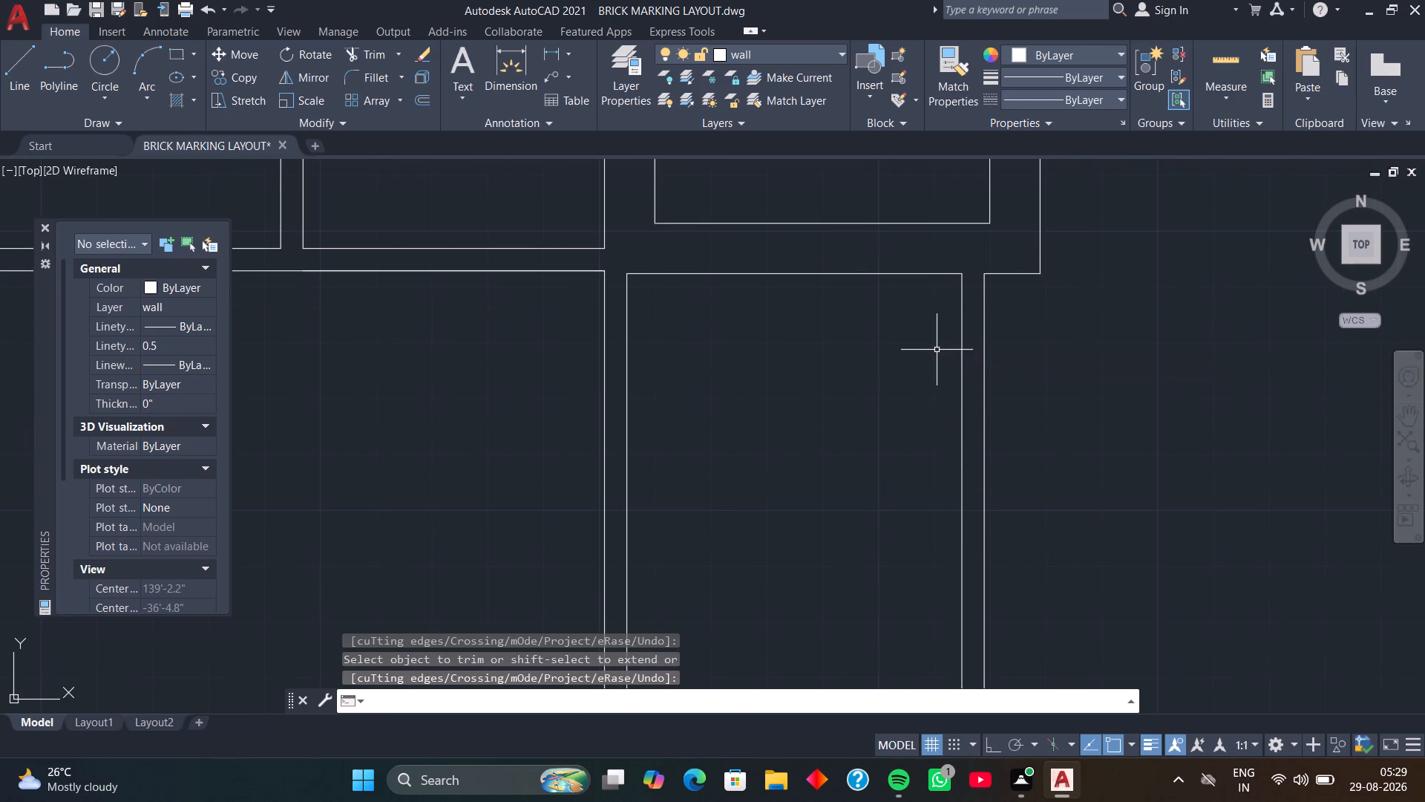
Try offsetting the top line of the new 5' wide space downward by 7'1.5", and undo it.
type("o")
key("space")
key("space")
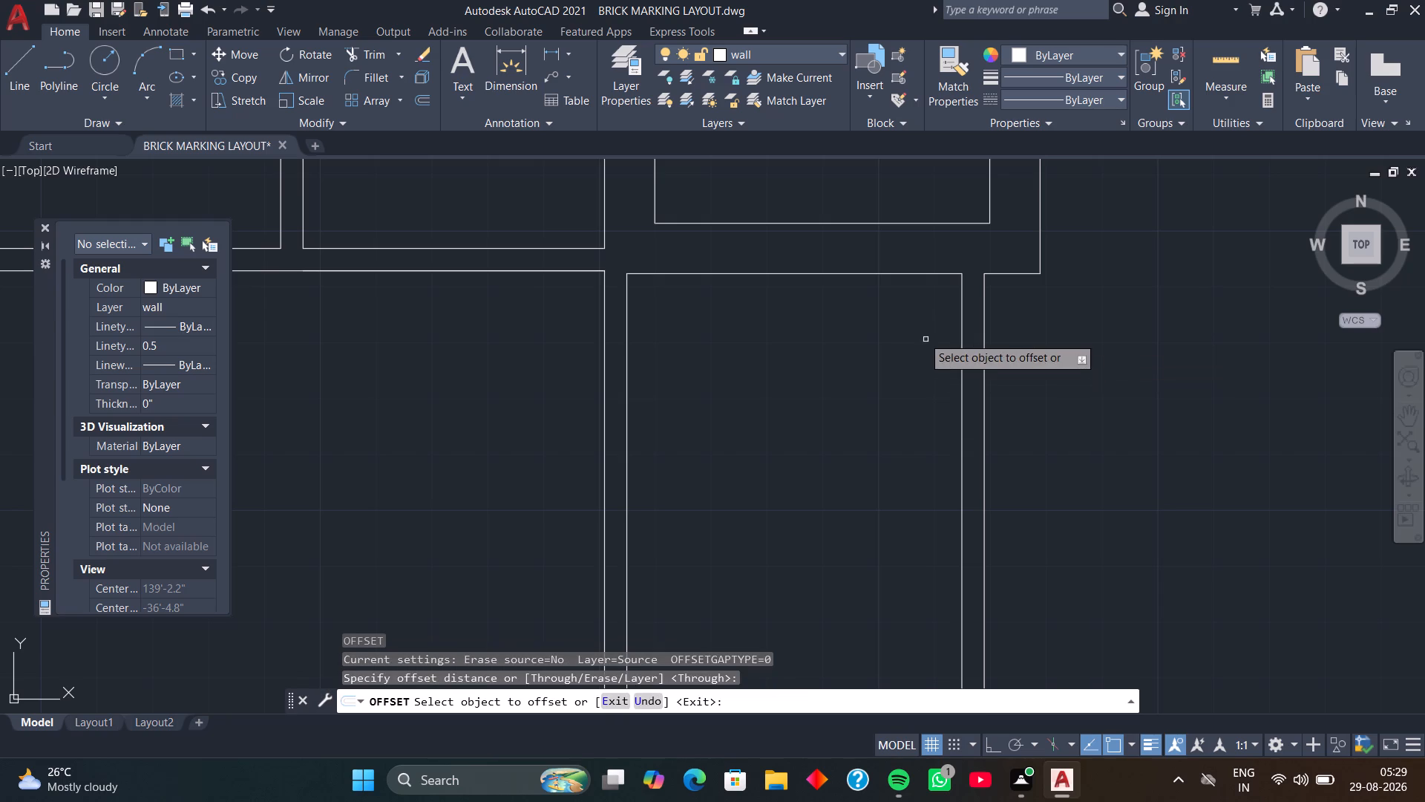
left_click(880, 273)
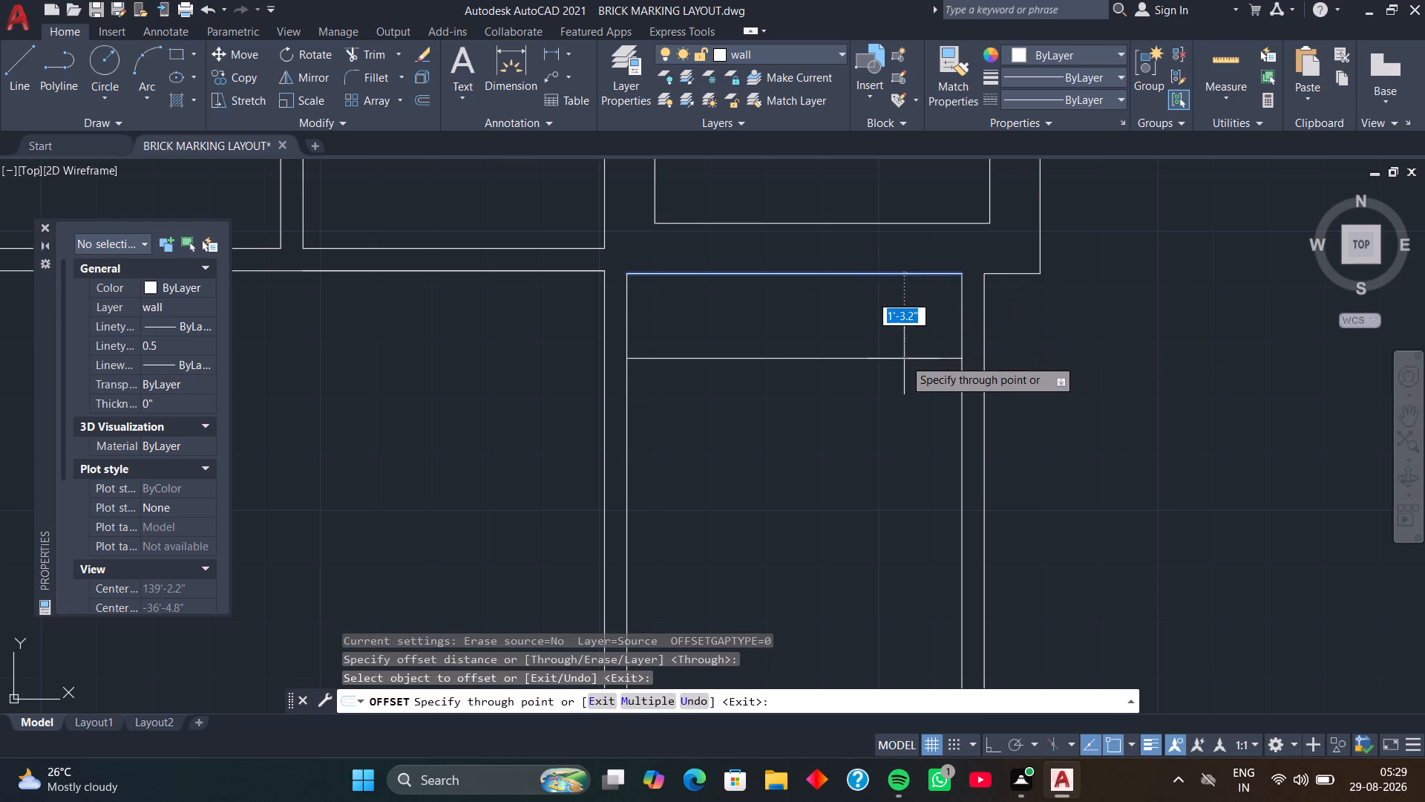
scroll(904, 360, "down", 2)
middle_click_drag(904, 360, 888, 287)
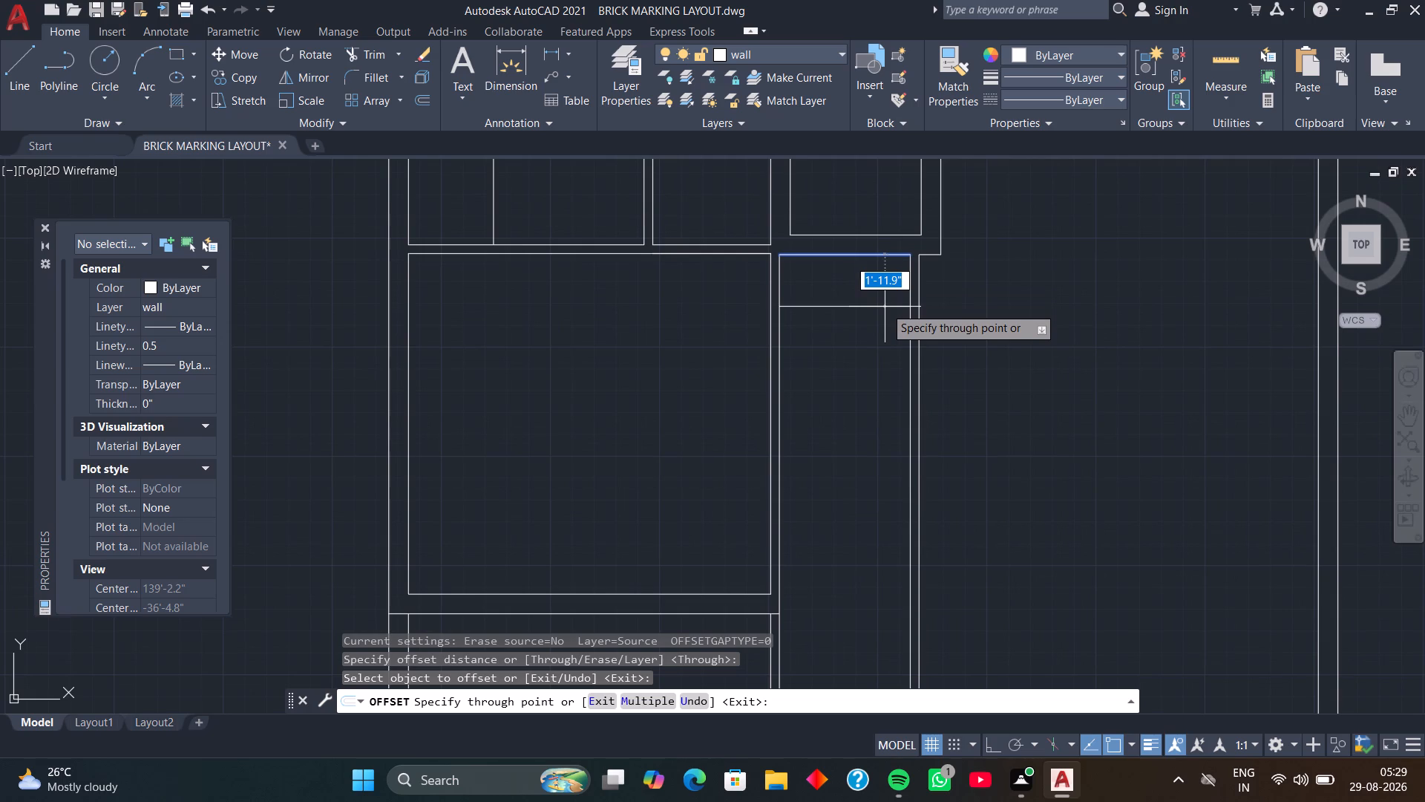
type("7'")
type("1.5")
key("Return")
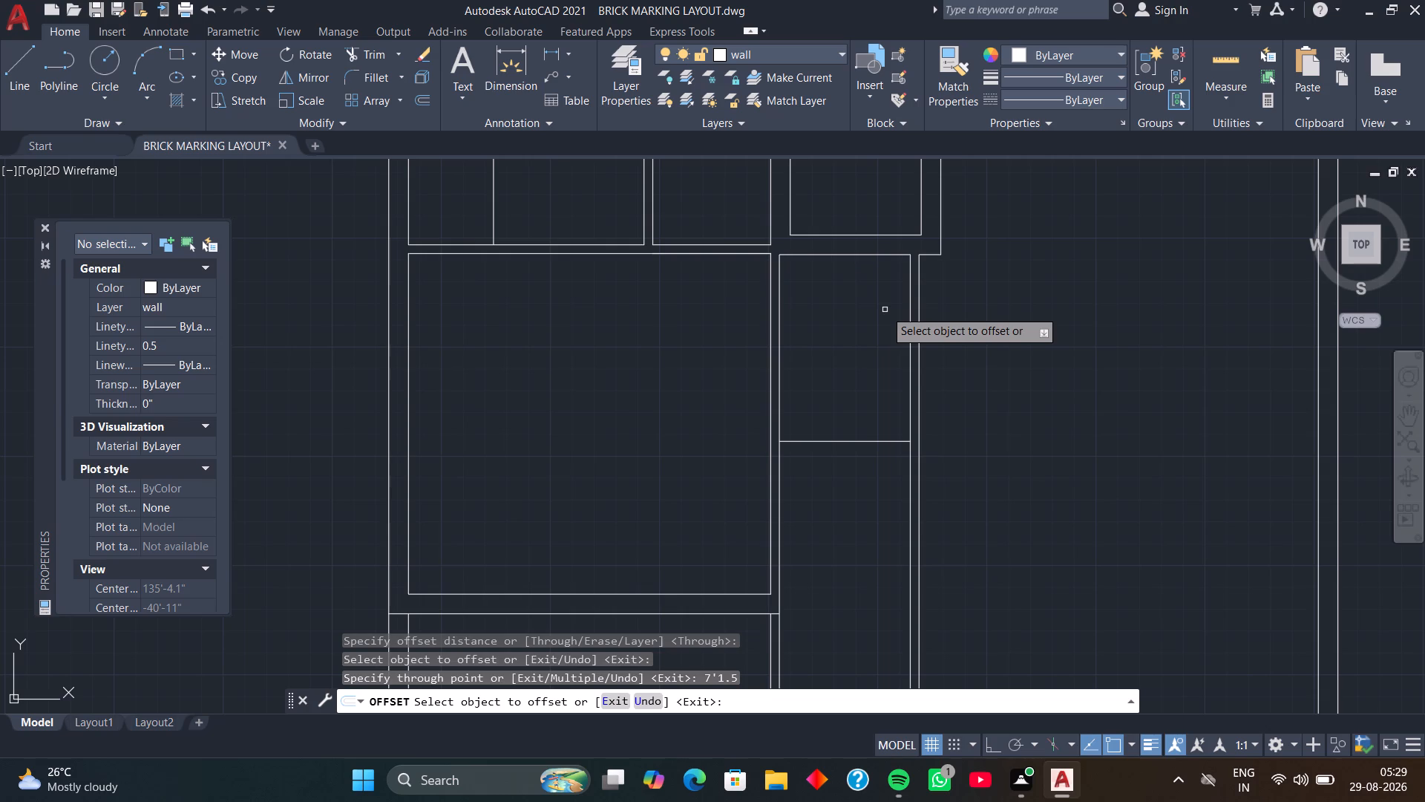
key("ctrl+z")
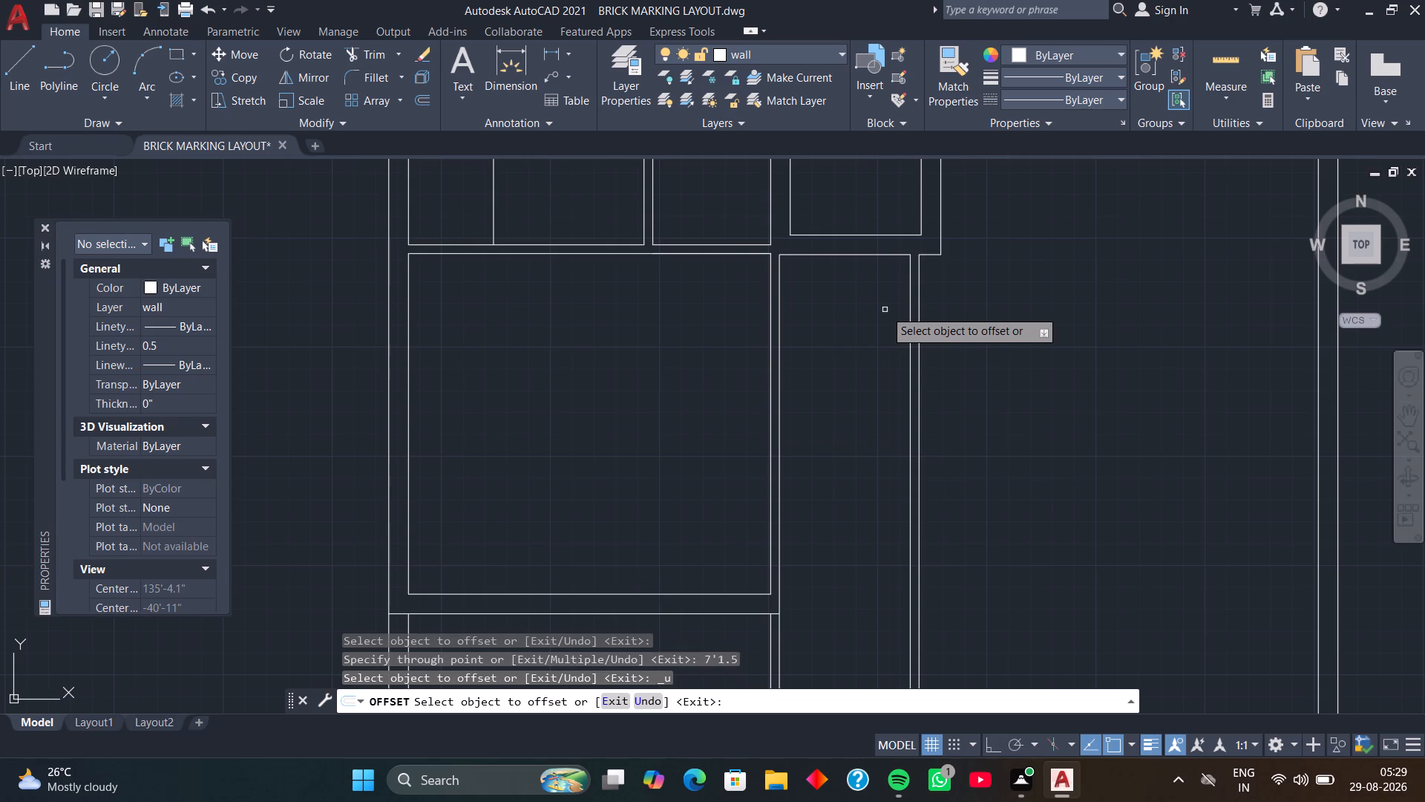
Offset the 5' wide space's top line down 5'5", and the resulting line 4" more to form a cross partition.
left_click(875, 255)
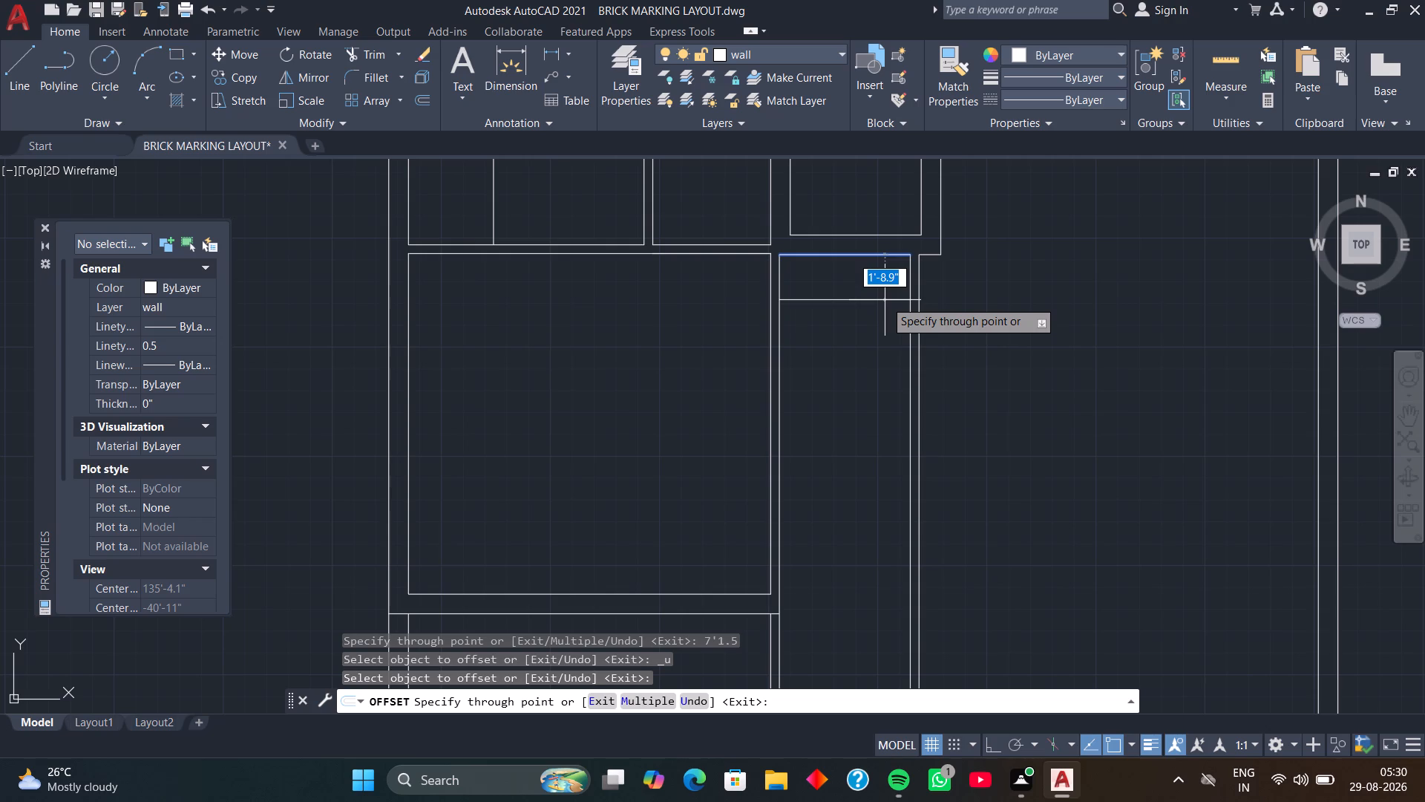
key("5")
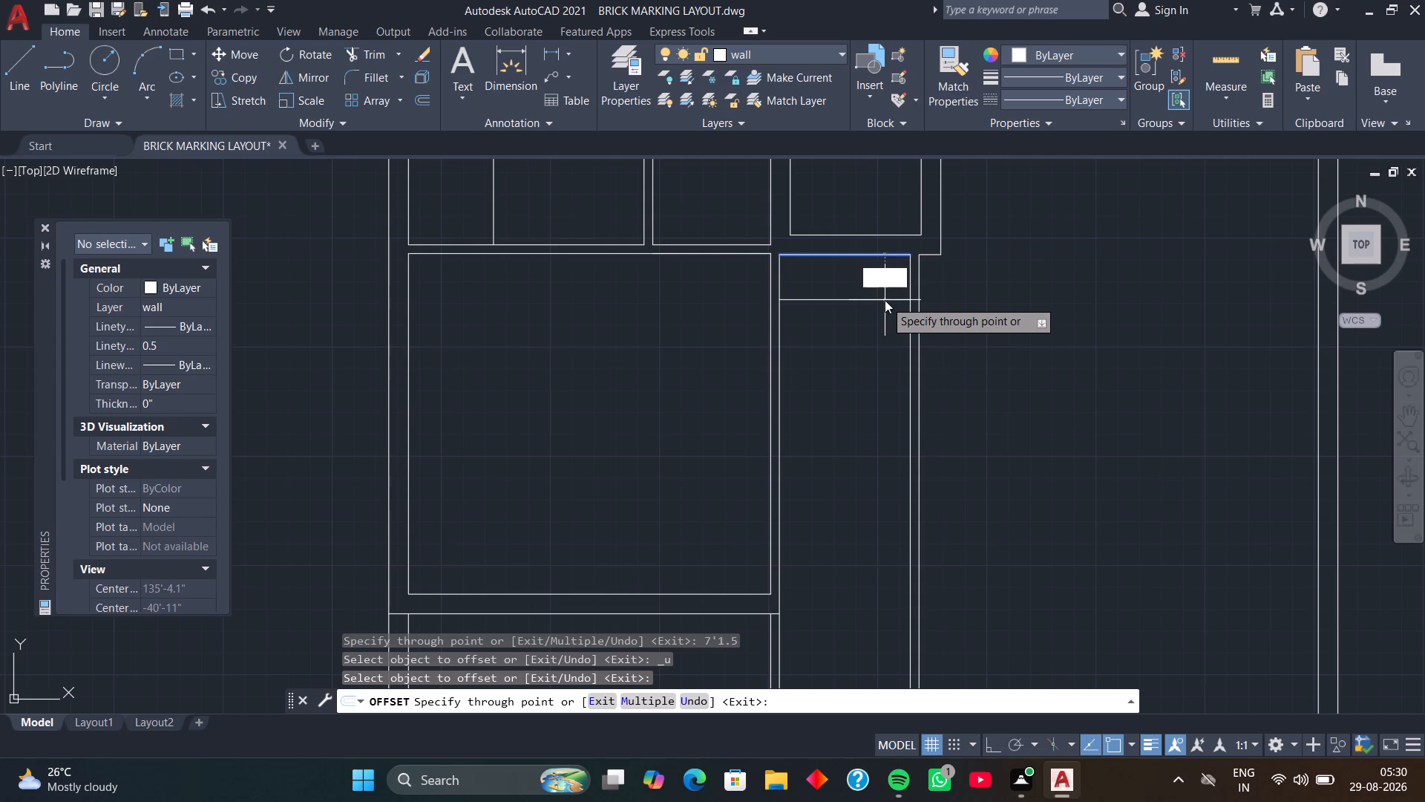
type("'5")
key("Return")
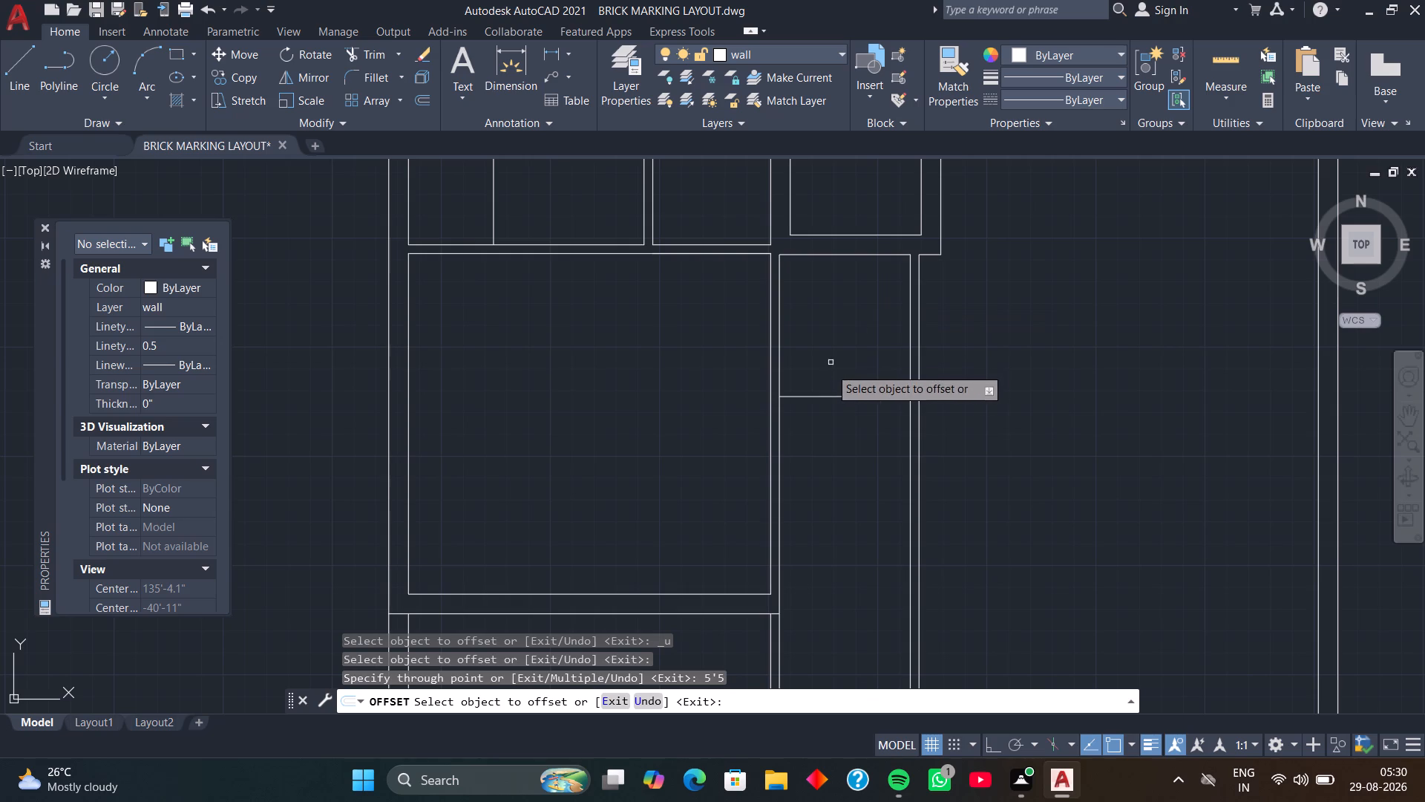
left_click(823, 395)
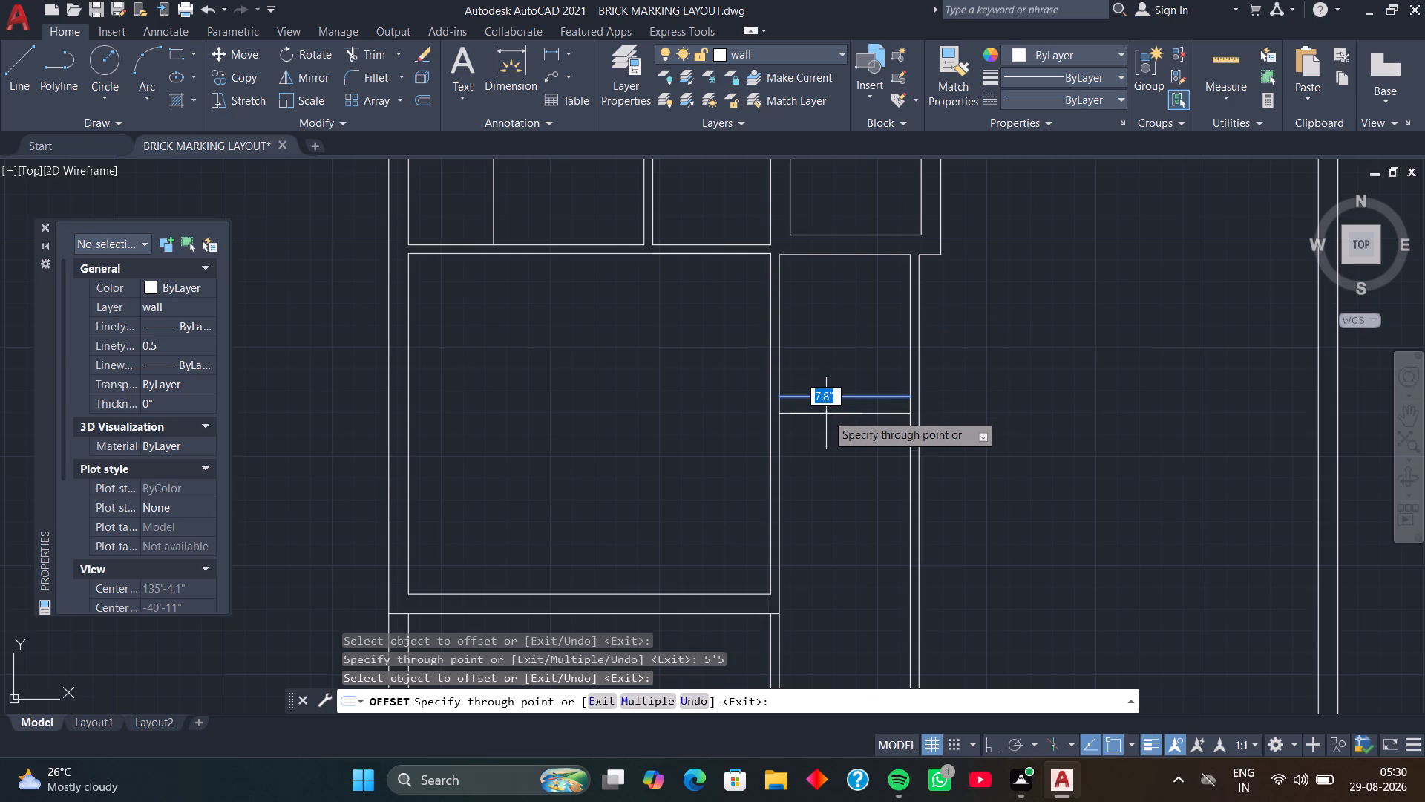
key("4")
key("Return")
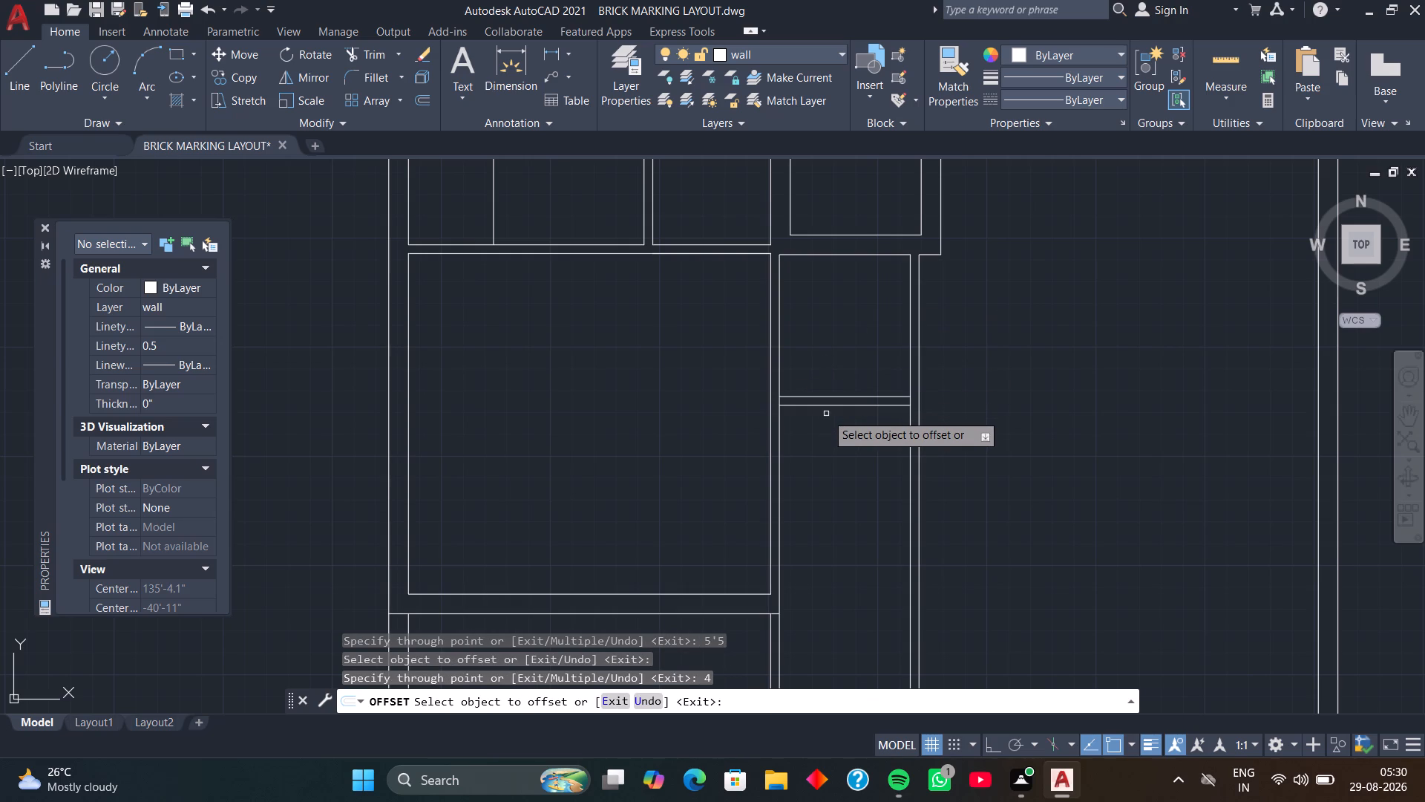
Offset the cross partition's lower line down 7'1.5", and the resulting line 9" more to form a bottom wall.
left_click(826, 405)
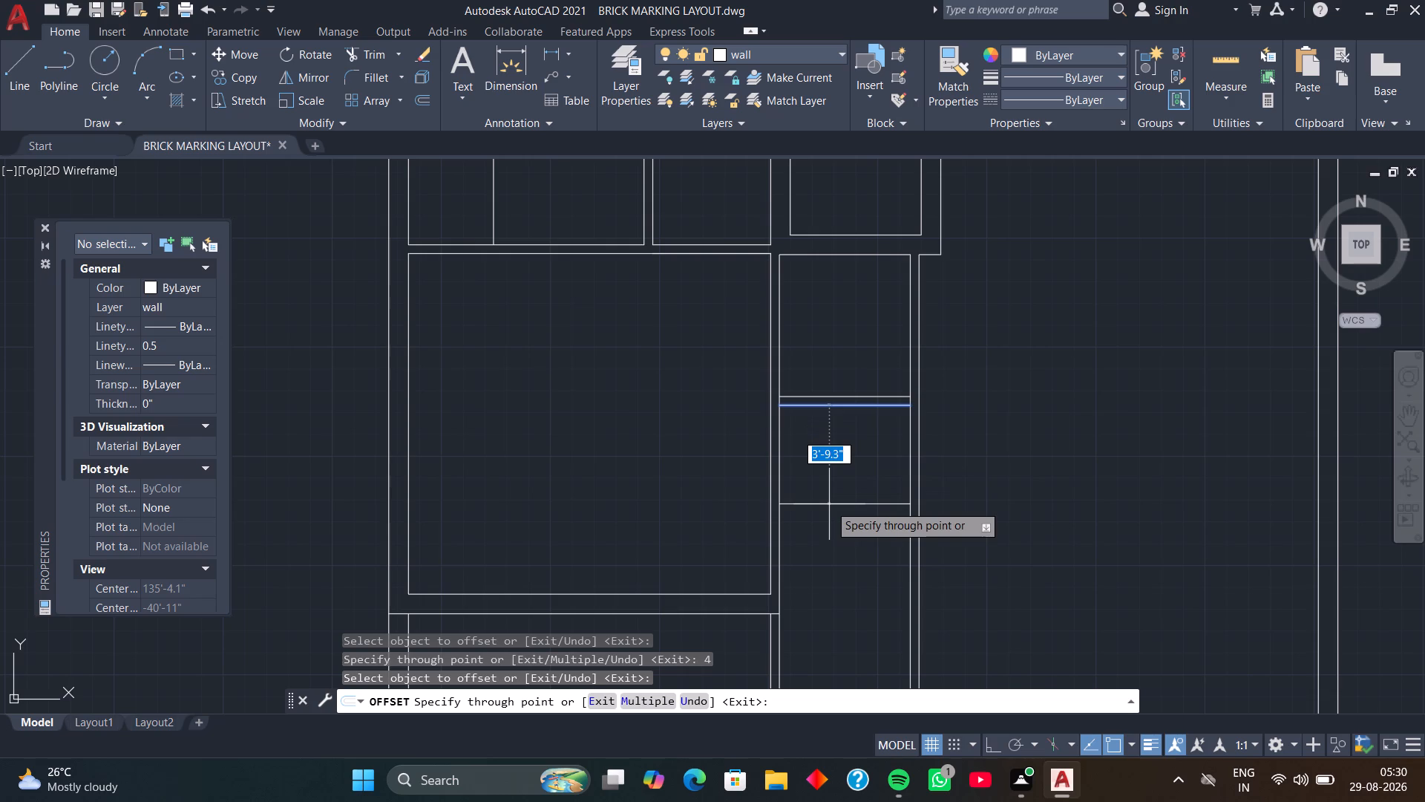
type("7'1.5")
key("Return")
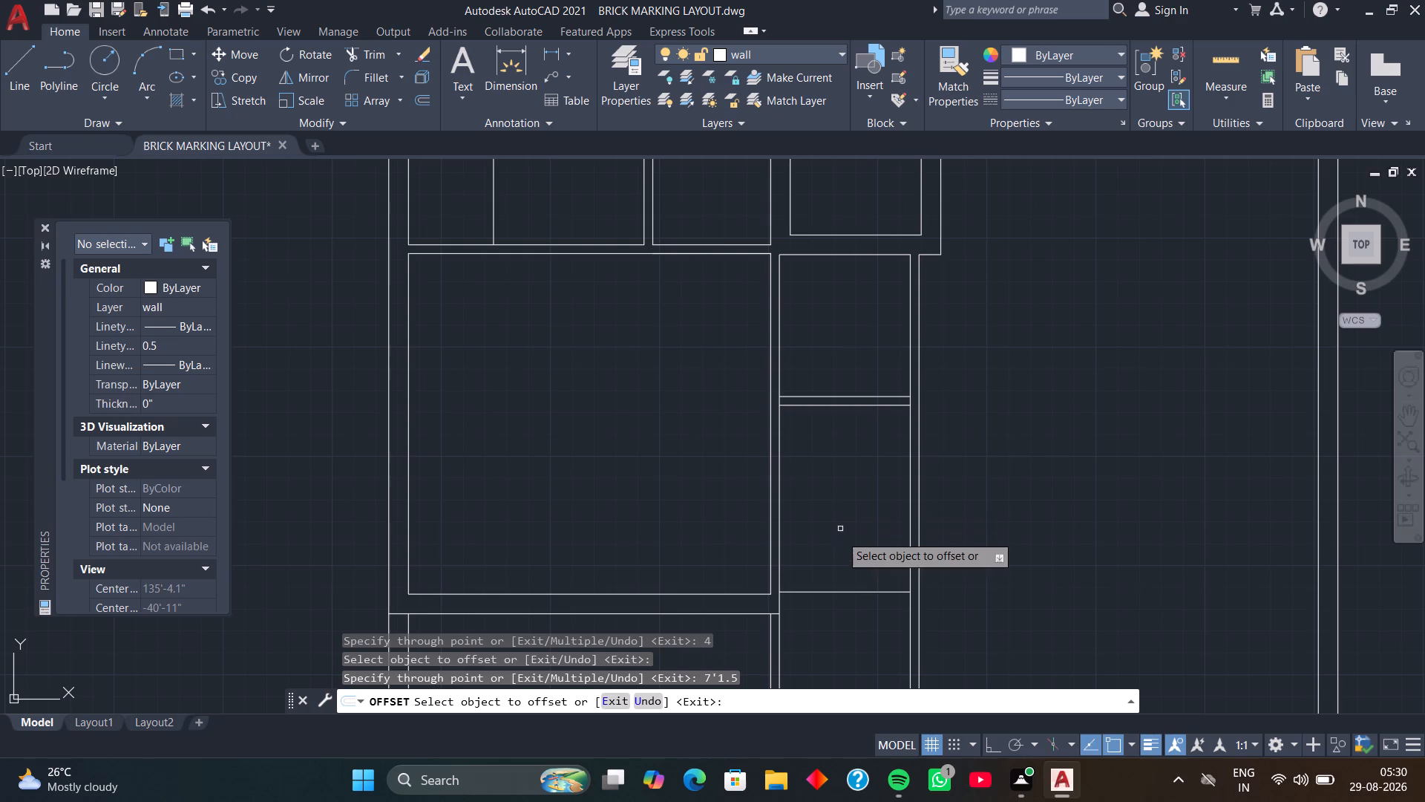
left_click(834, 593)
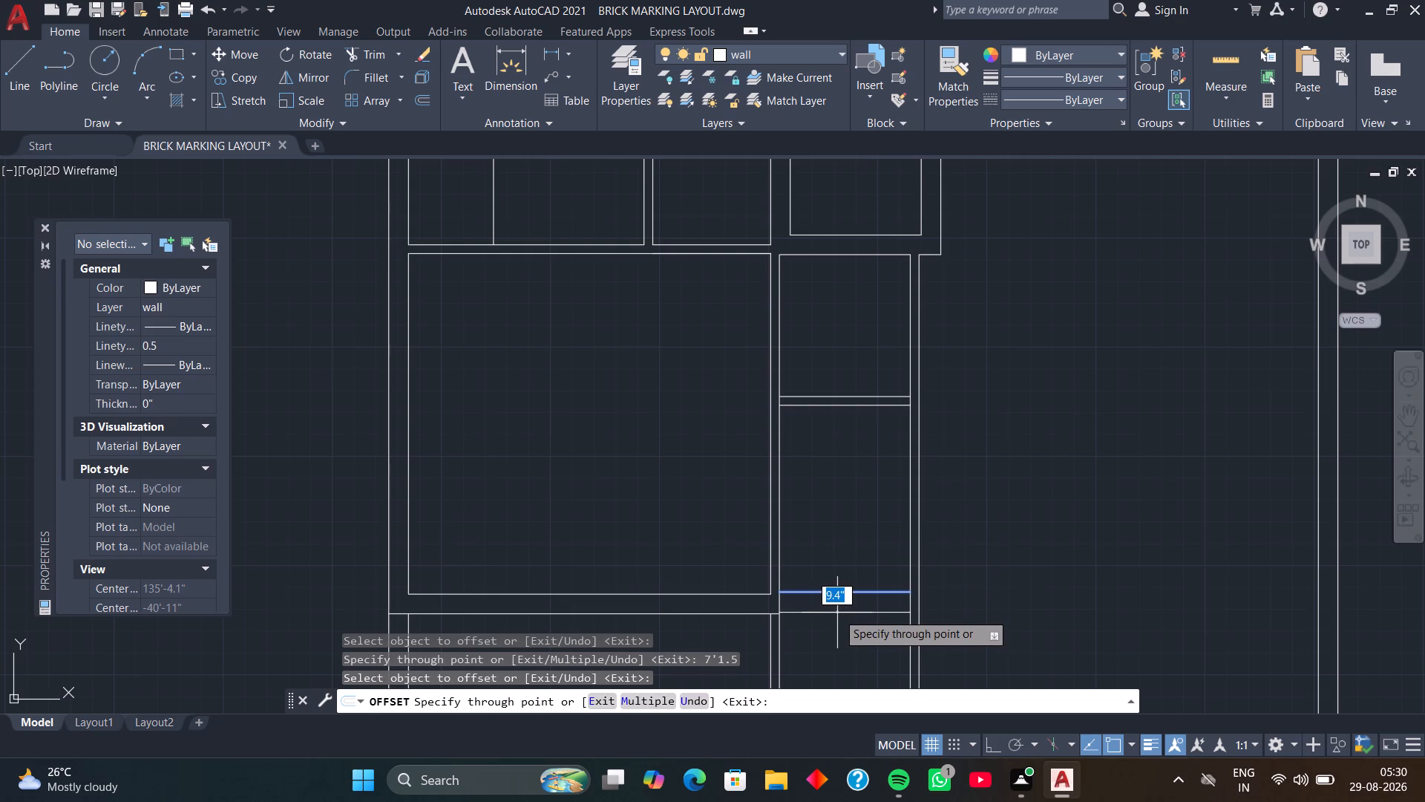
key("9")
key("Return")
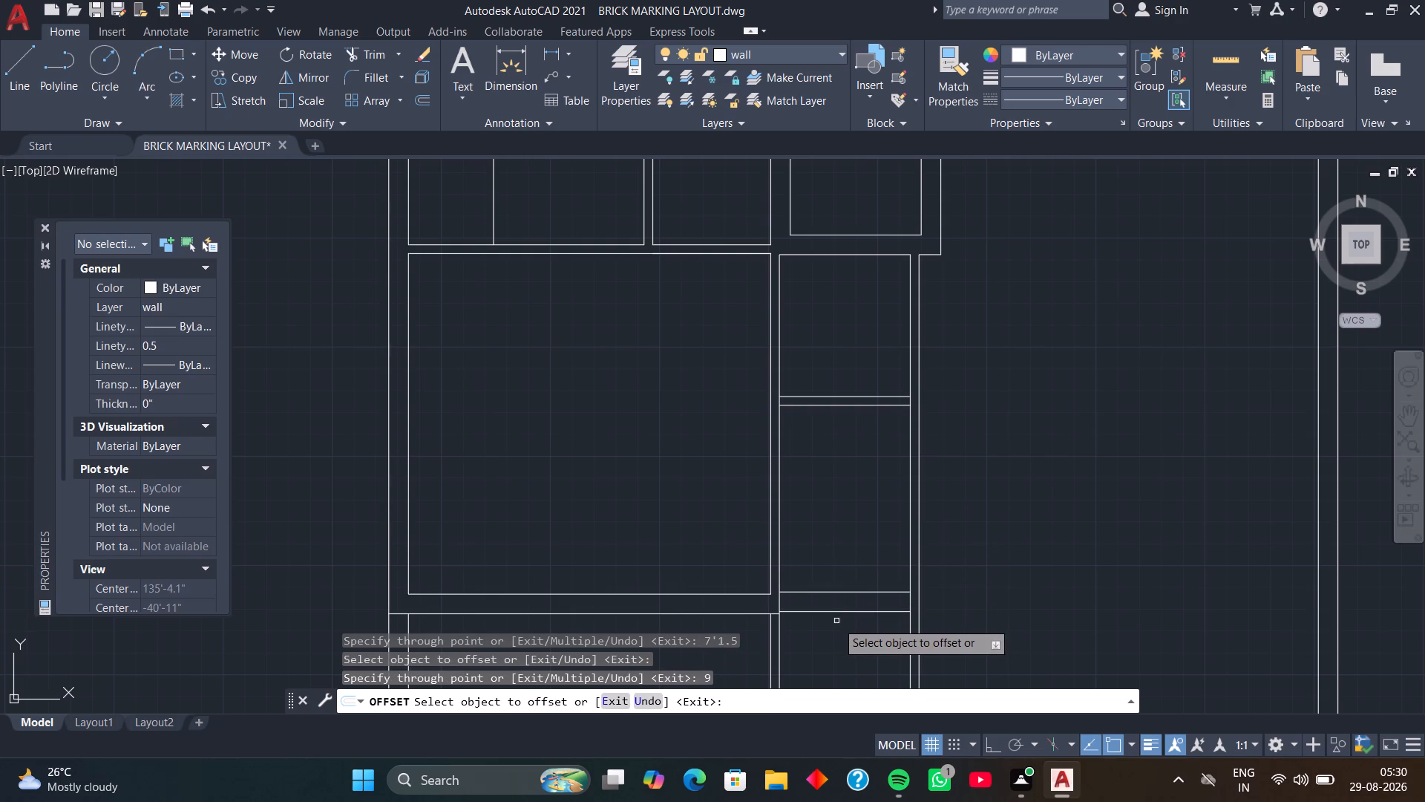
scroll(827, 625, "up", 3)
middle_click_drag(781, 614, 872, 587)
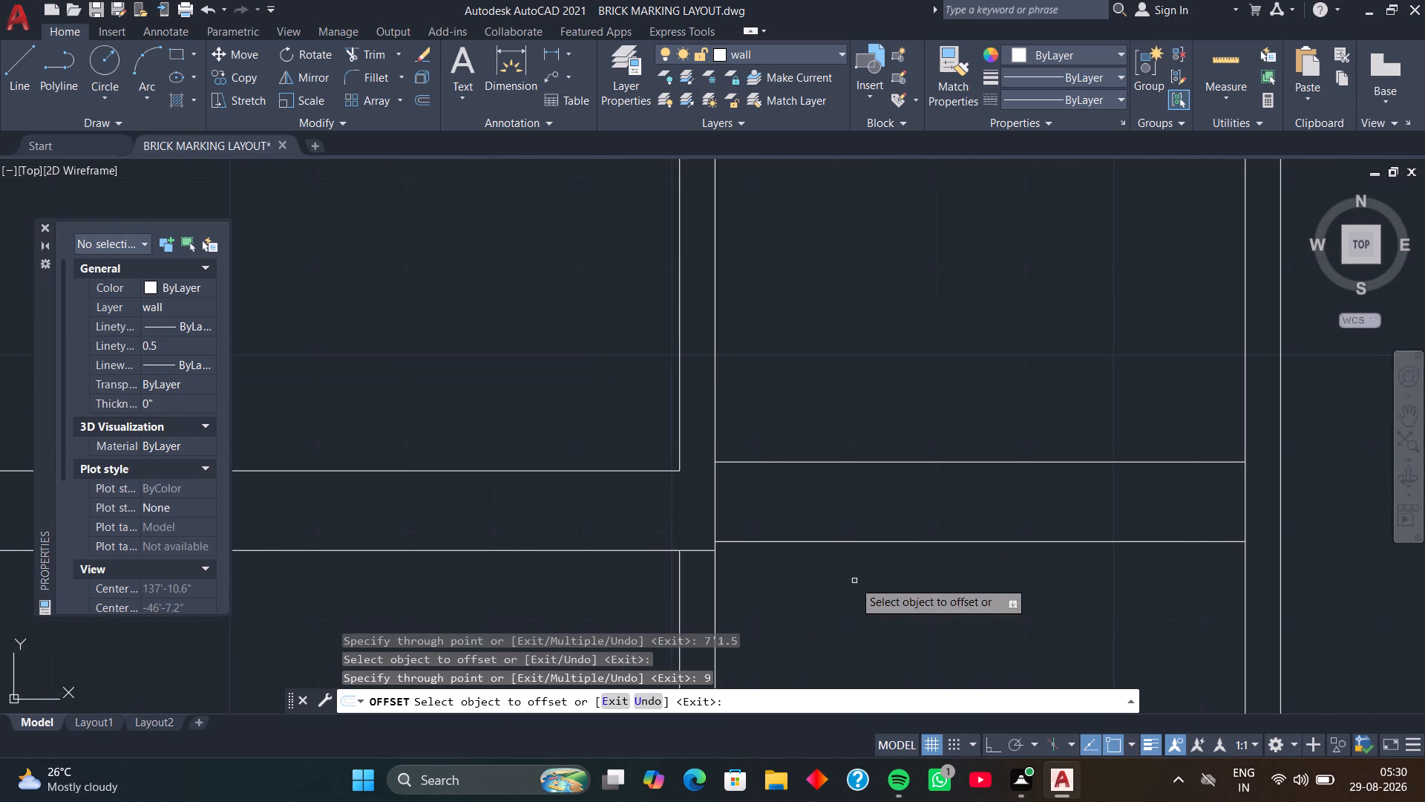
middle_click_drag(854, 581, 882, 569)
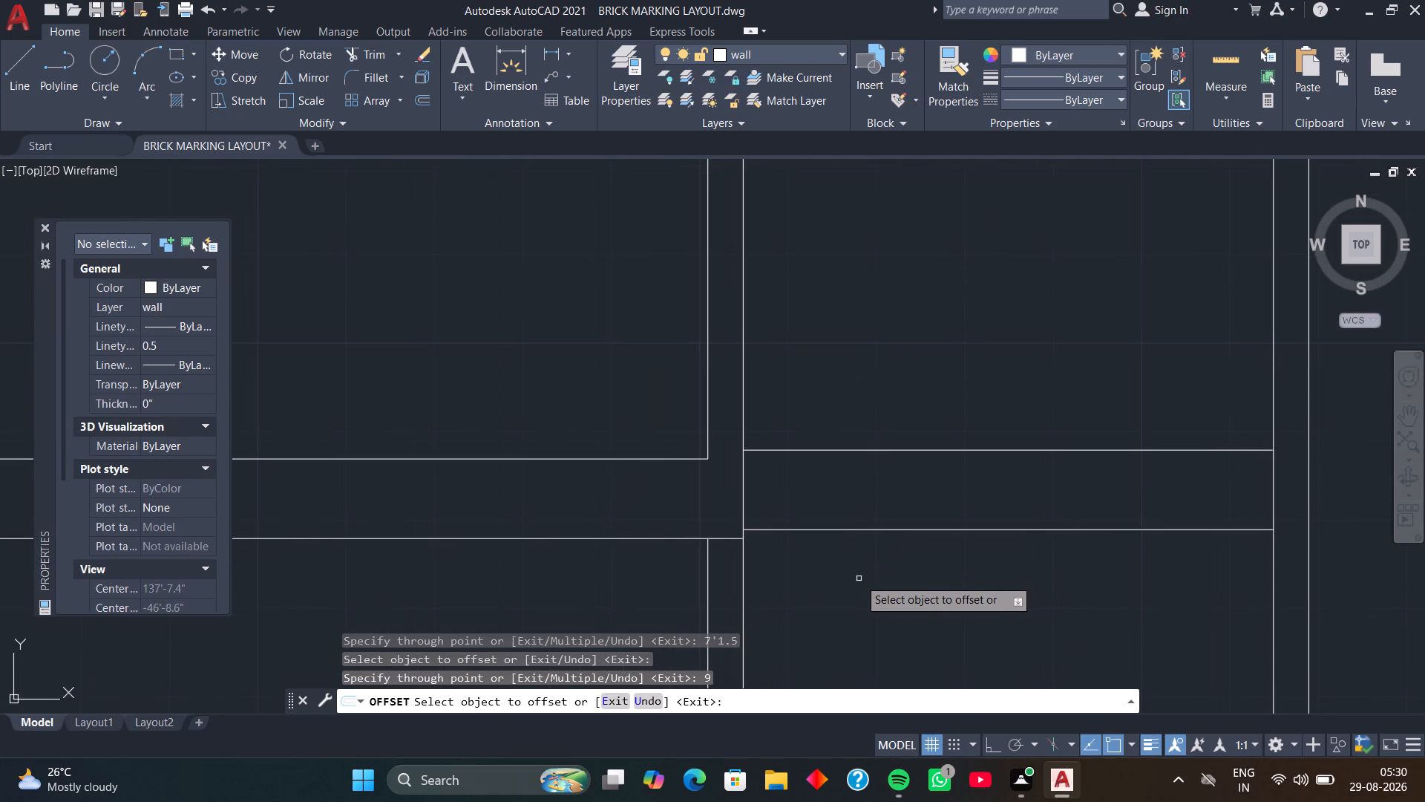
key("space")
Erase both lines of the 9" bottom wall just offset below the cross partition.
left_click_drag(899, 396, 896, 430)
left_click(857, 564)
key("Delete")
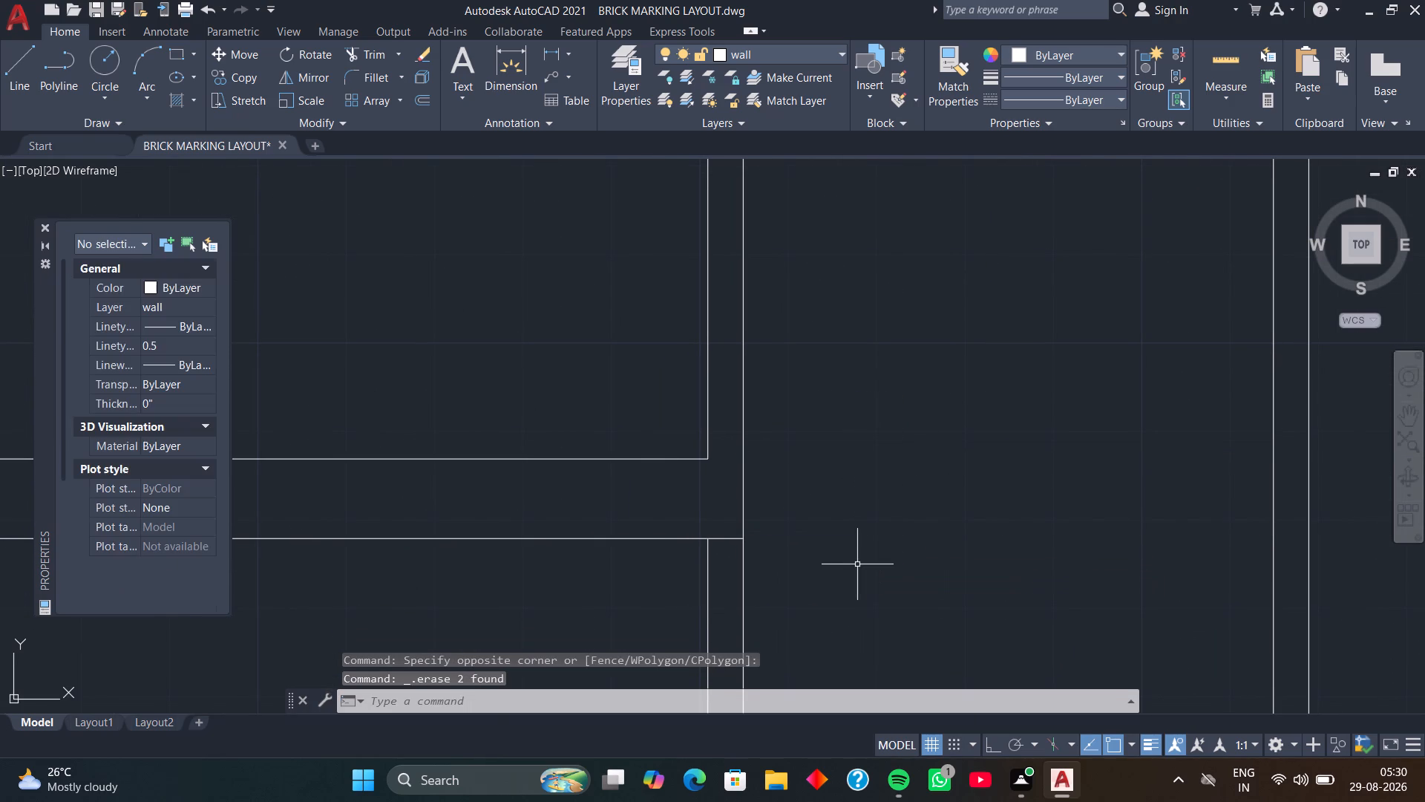
Trim off the 4" partition's two lines that run below the large room's 9" bottom wall.
type("tr")
key("space")
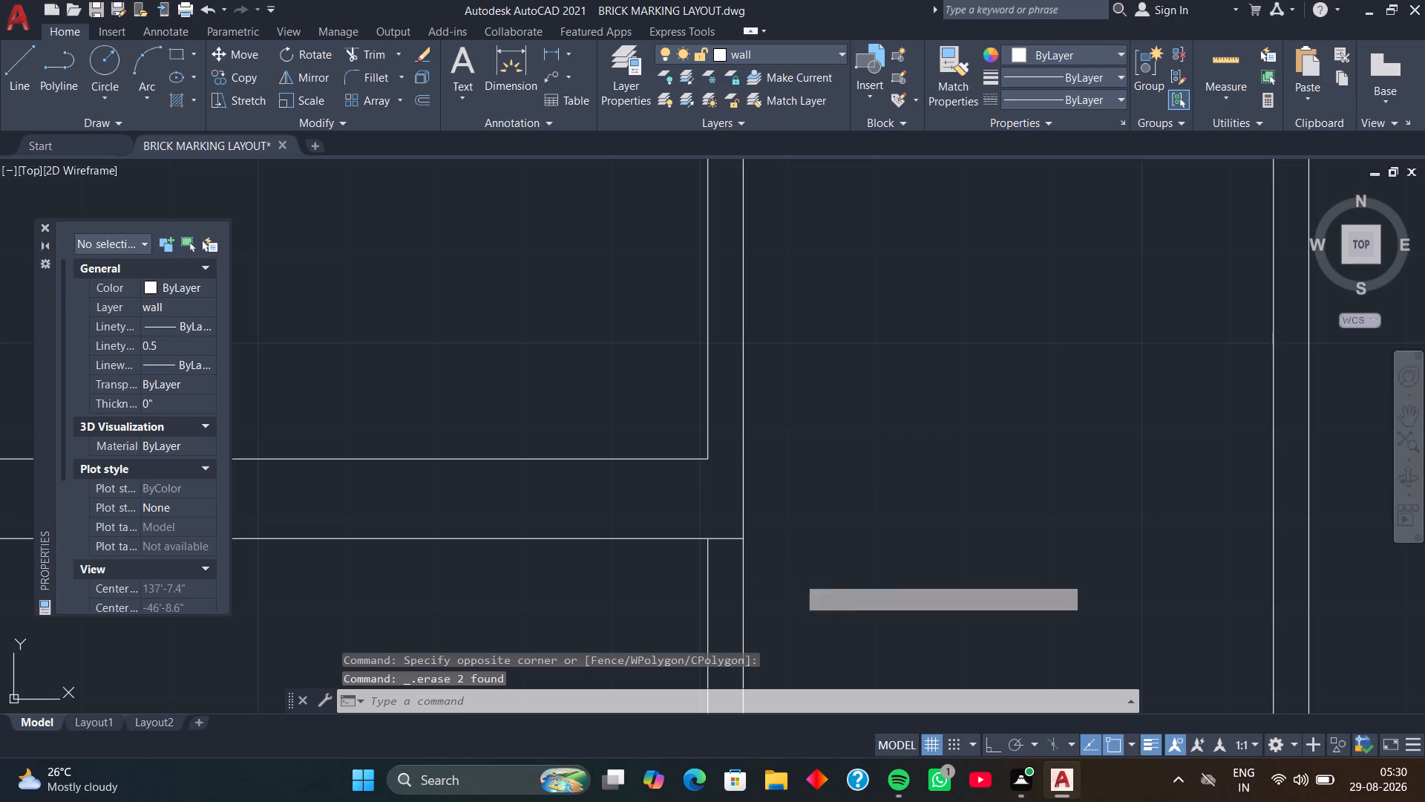
left_click_drag(693, 596, 795, 595)
key("space")
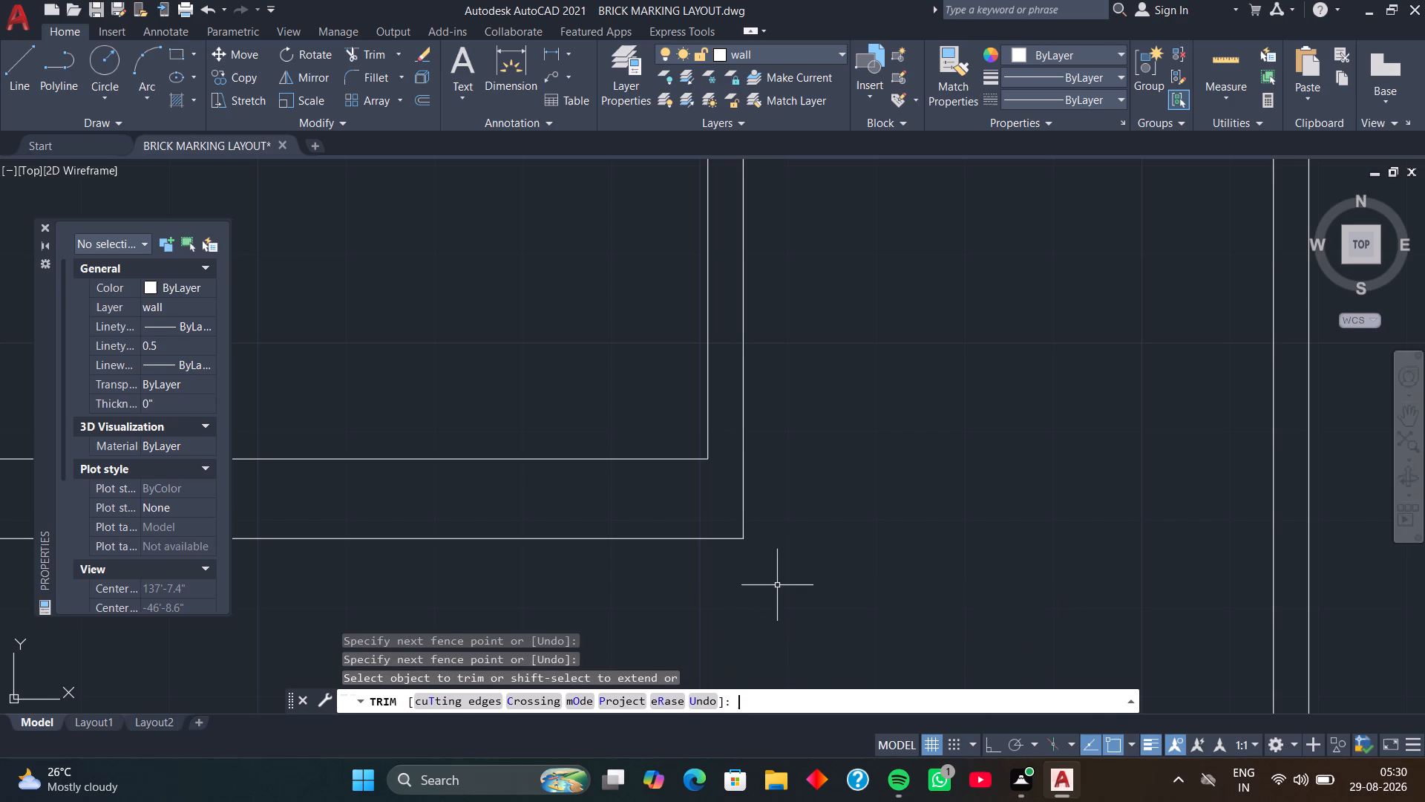
Extend both lines of the large room's 9" bottom wall across the 5' wide space to its far partition.
type("ex")
key("space")
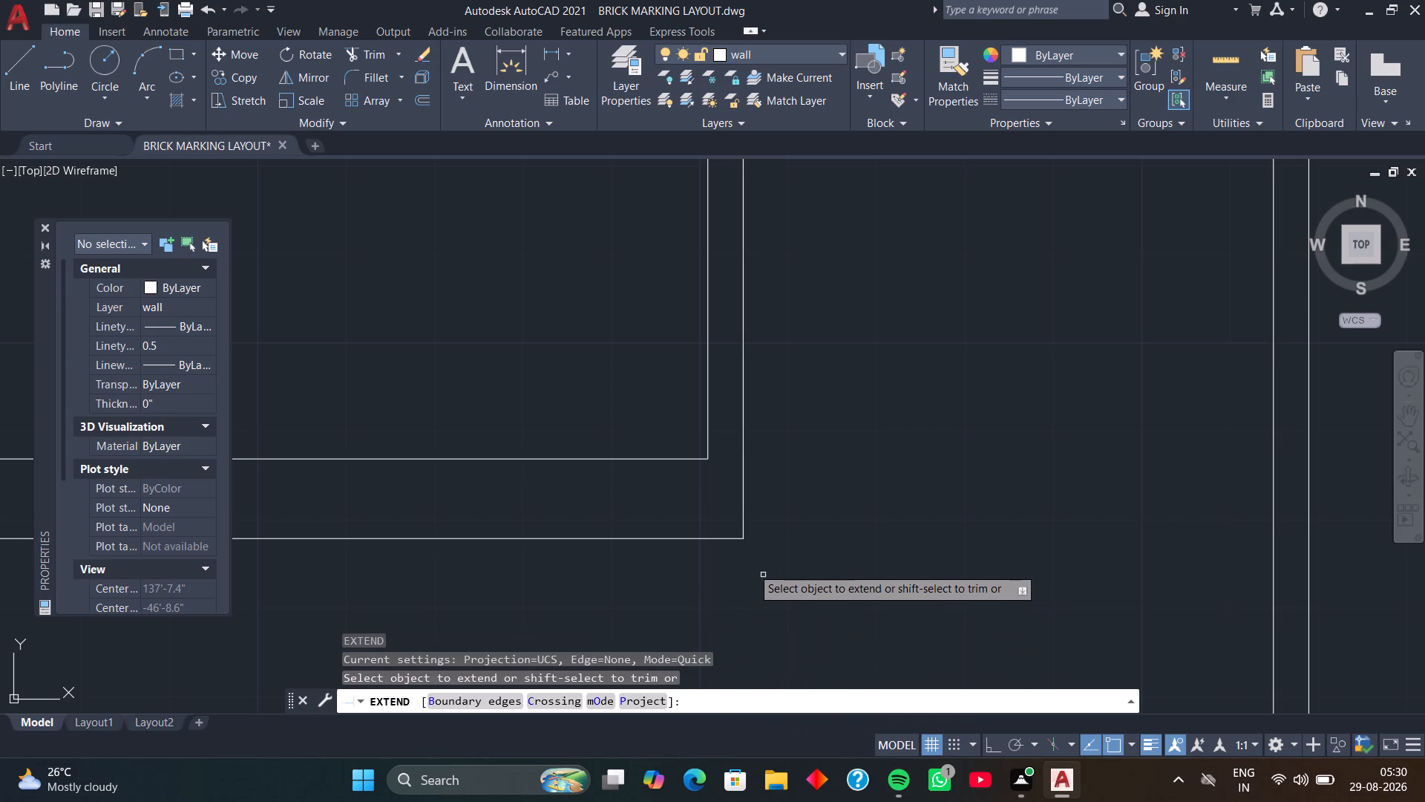
left_click(717, 539)
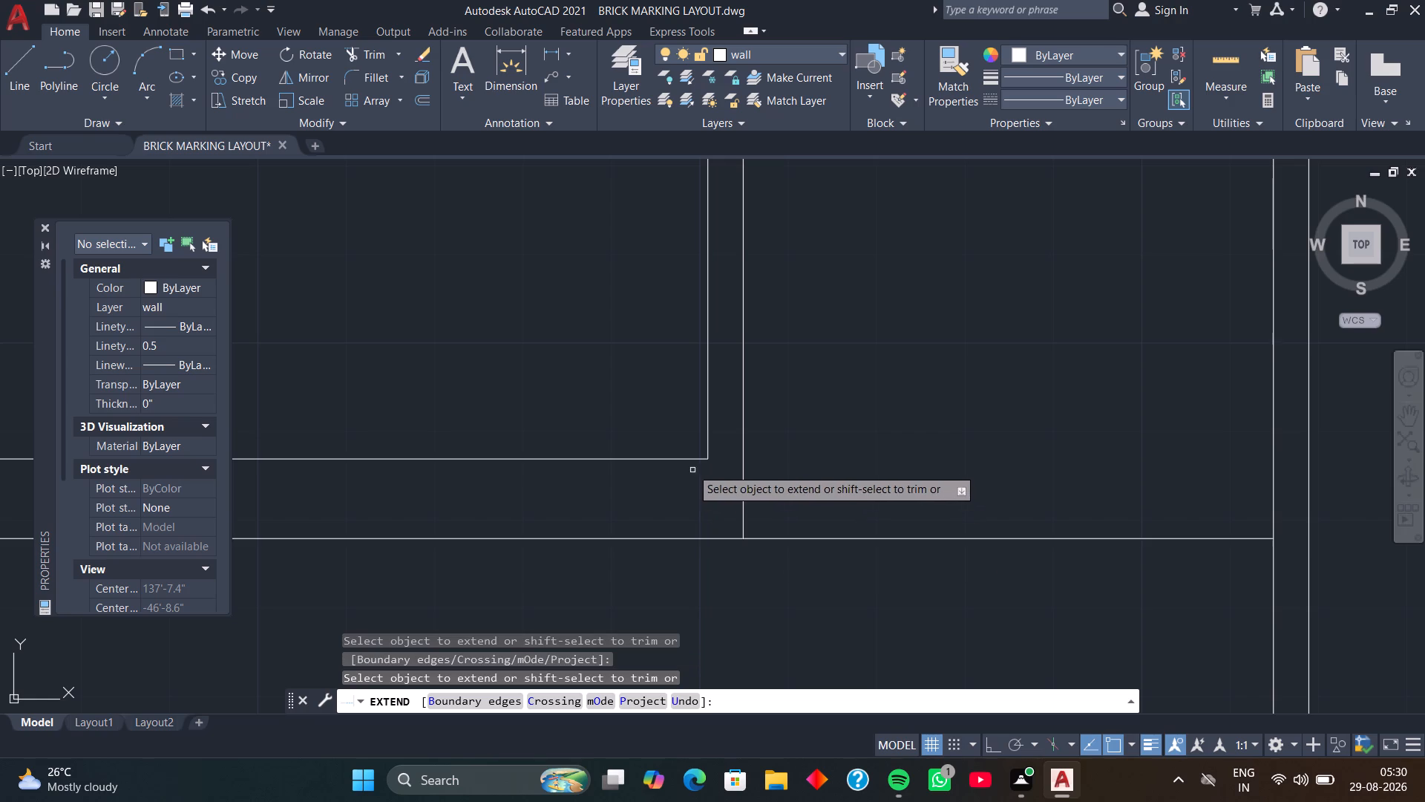
left_click(685, 460)
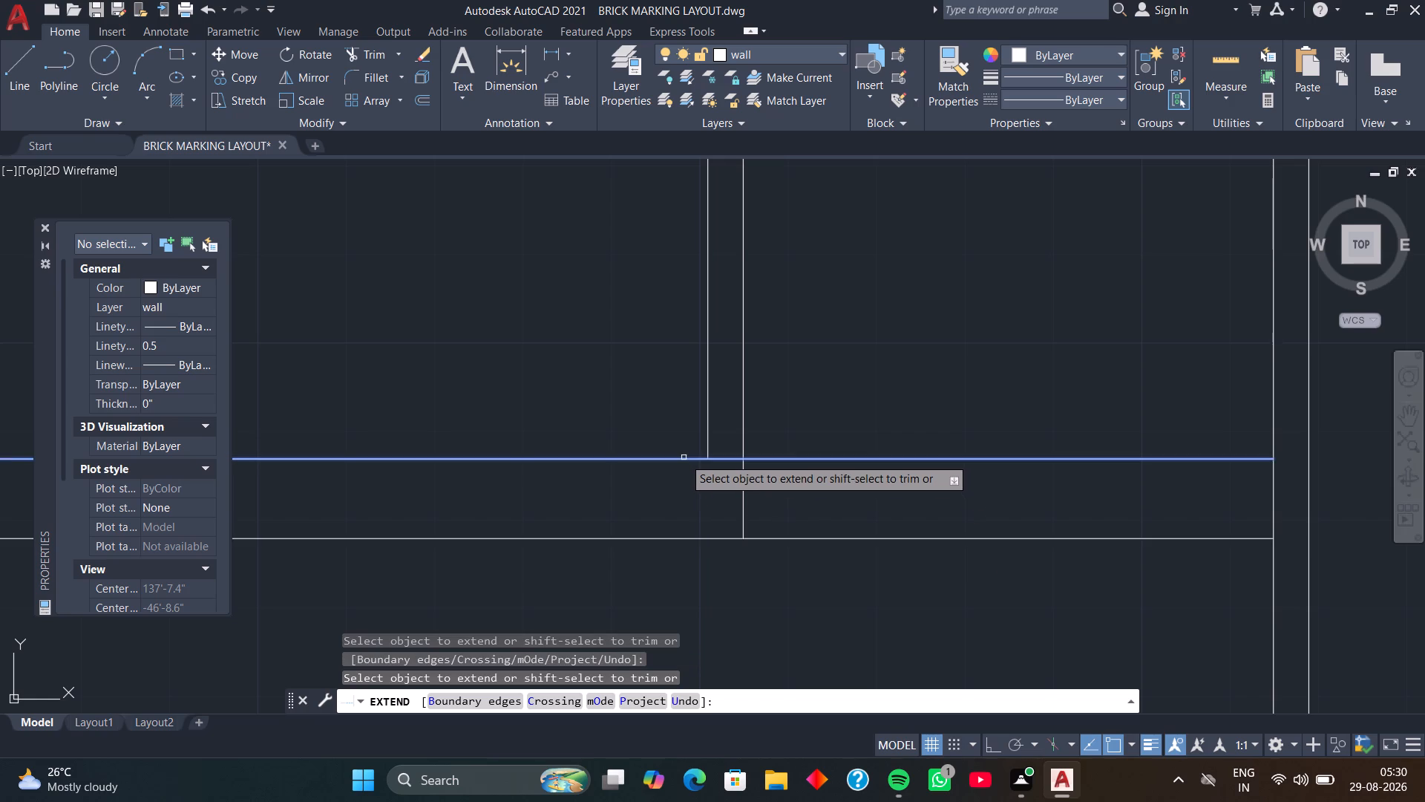
left_click(684, 457)
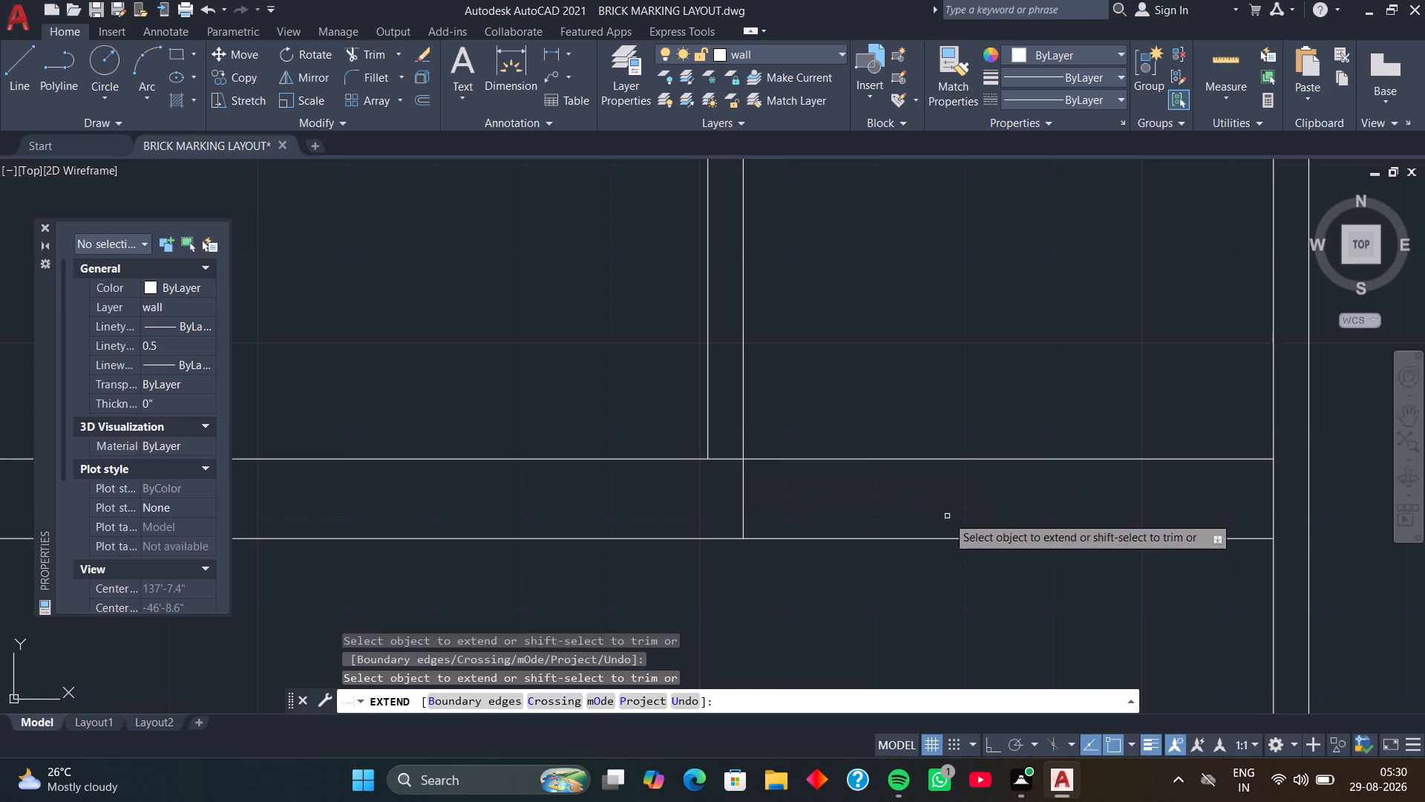
middle_click_drag(947, 516, 715, 481)
left_click(839, 504)
scroll(839, 504, "down", 1)
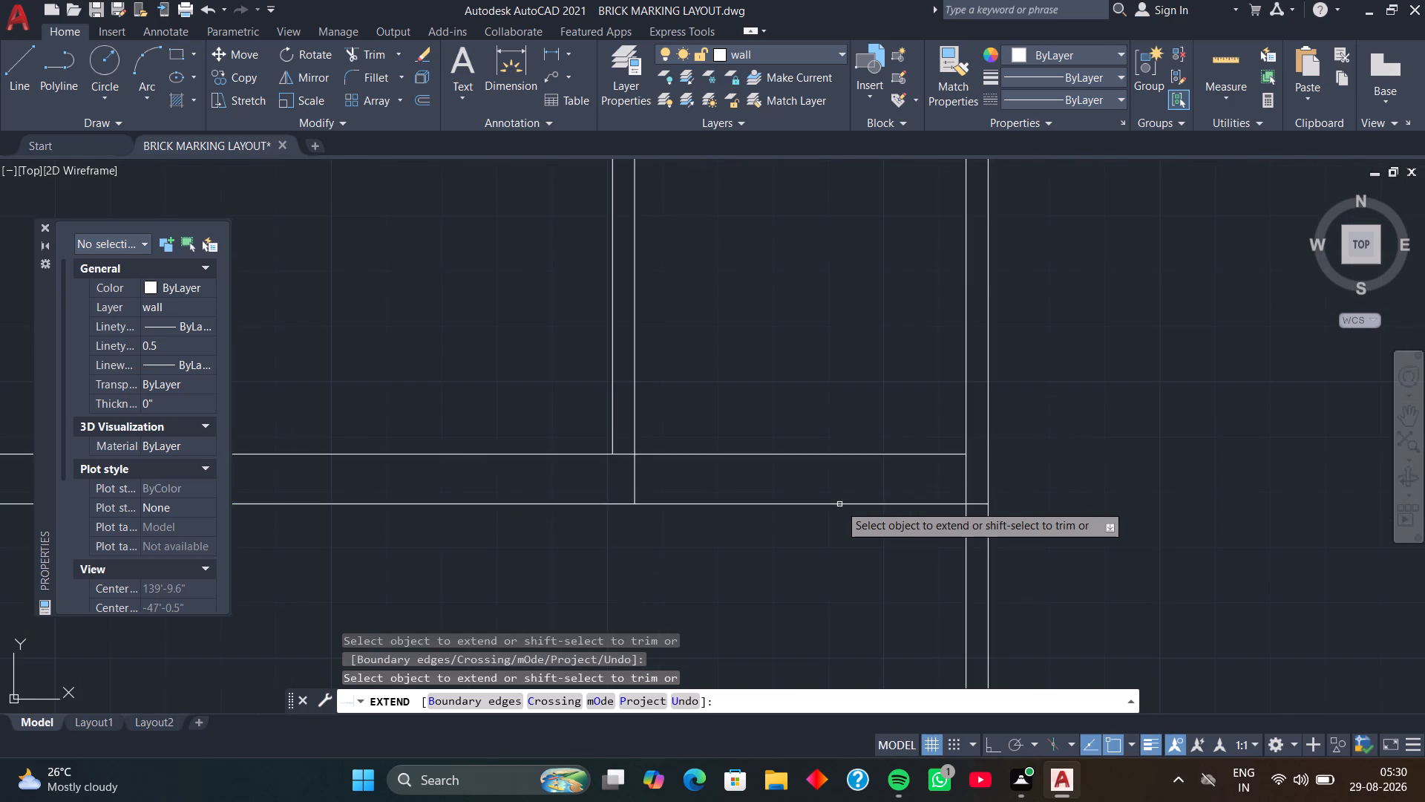
middle_click_drag(811, 490, 848, 489)
key("space")
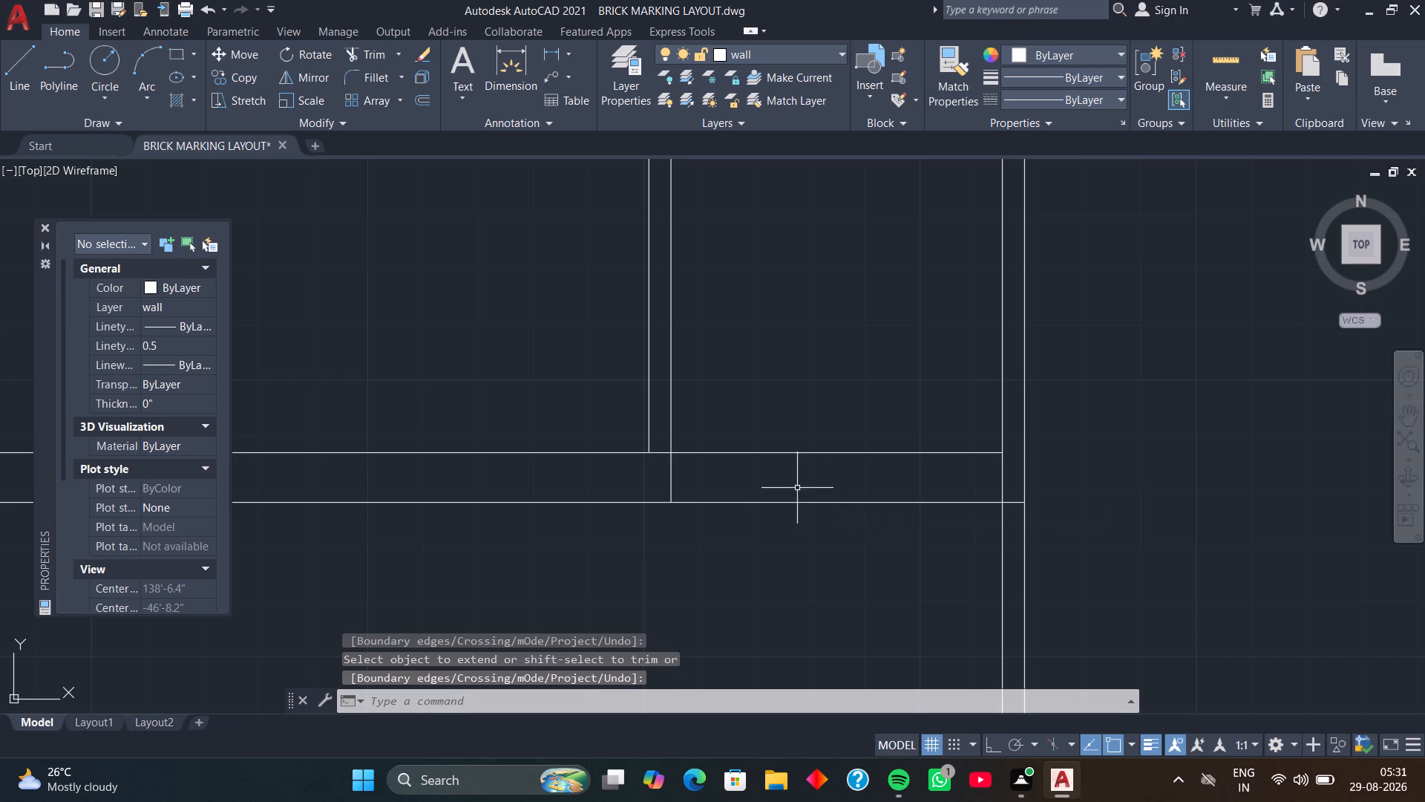
Trim the overlapping segments where the two vertical partitions meet the extended 9" bottom wall, opening both junctions.
middle_click_drag(797, 486, 829, 480)
type("tr")
key("space")
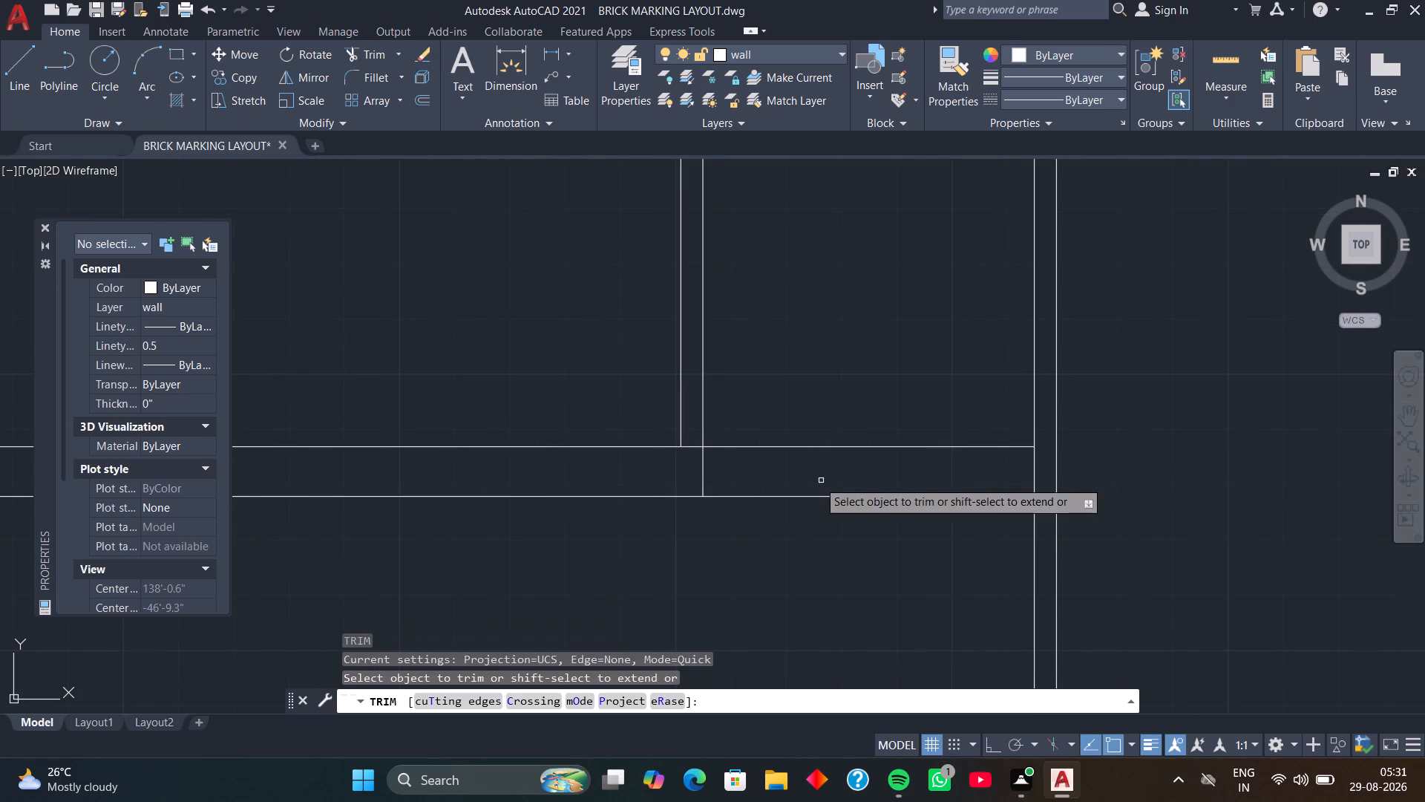
left_click(701, 468)
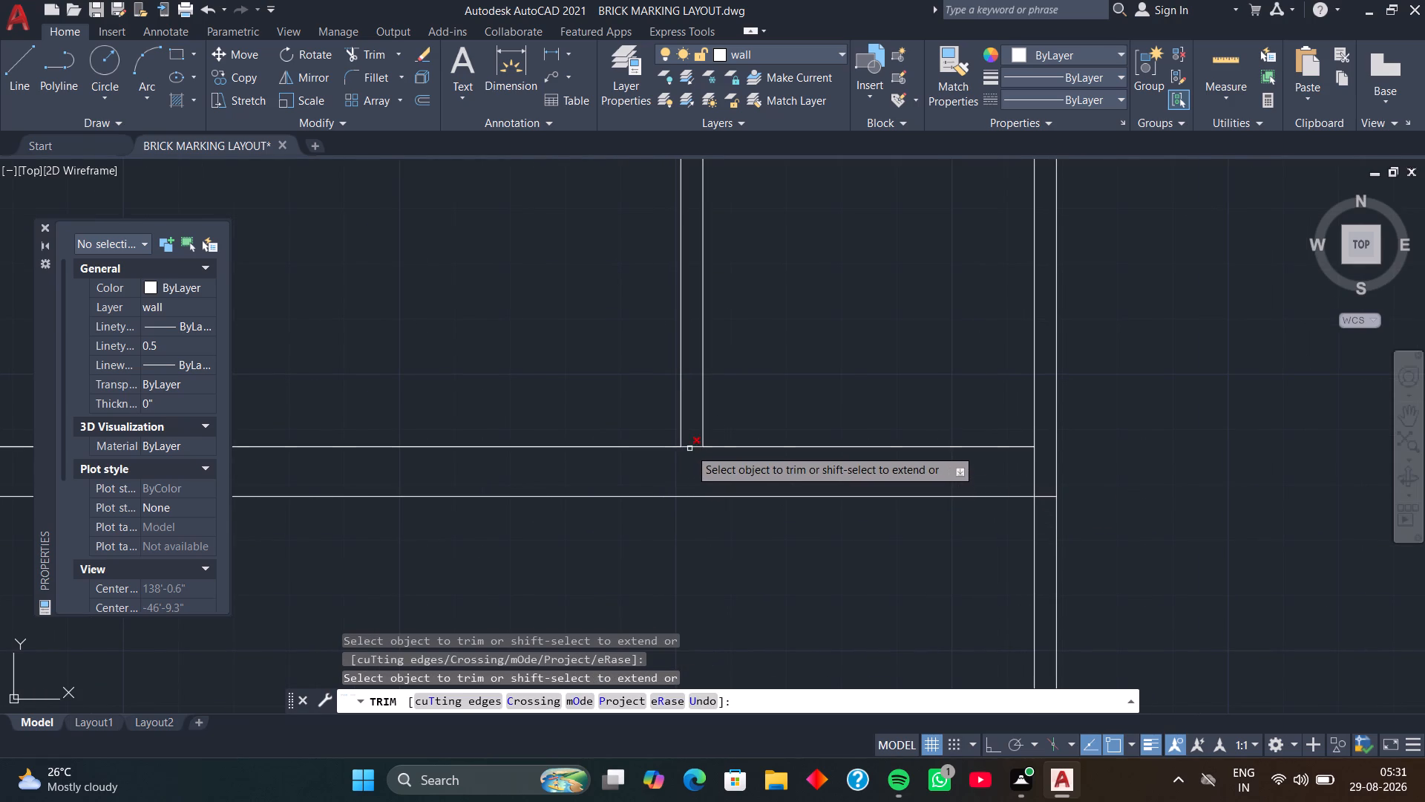
left_click(689, 449)
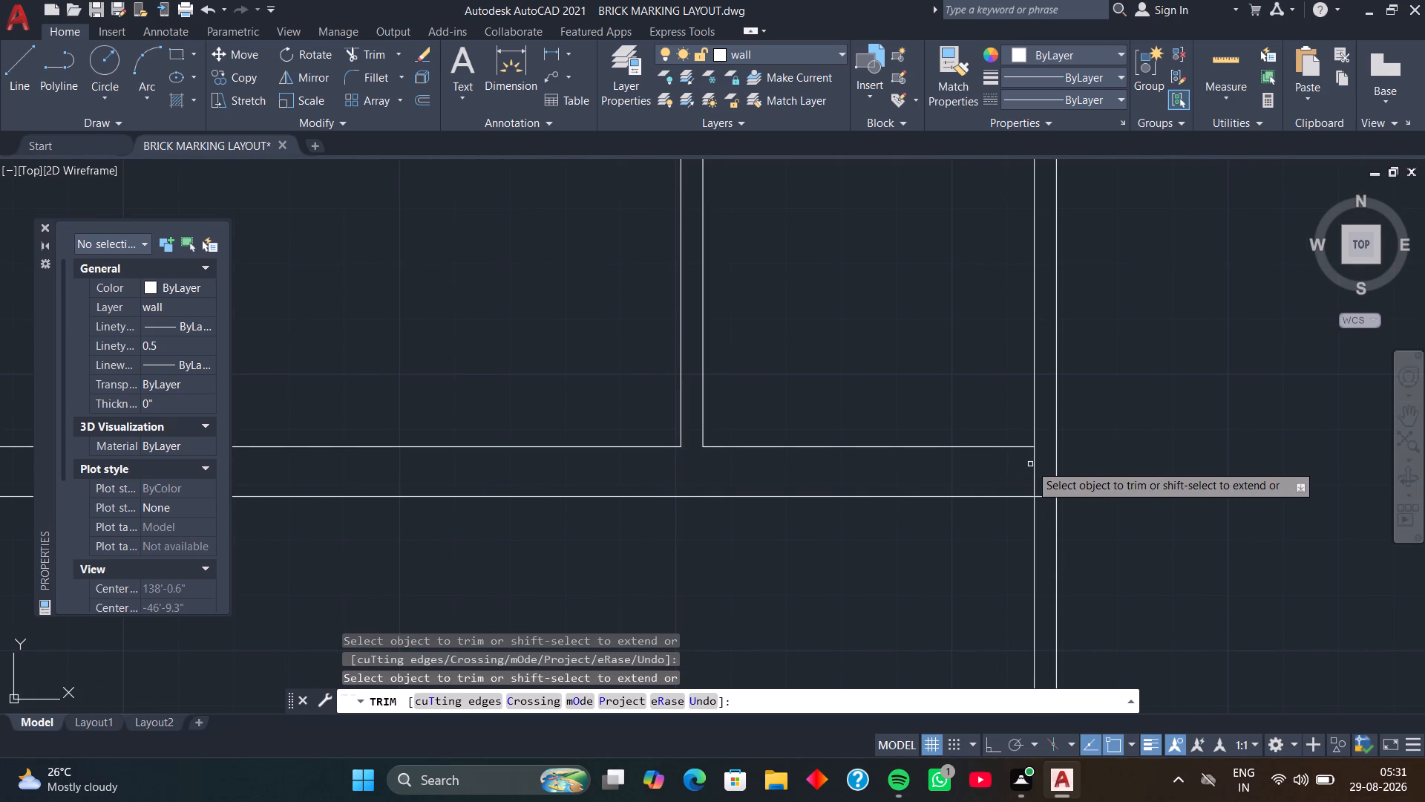
left_click(1035, 467)
scroll(969, 494, "down", 3)
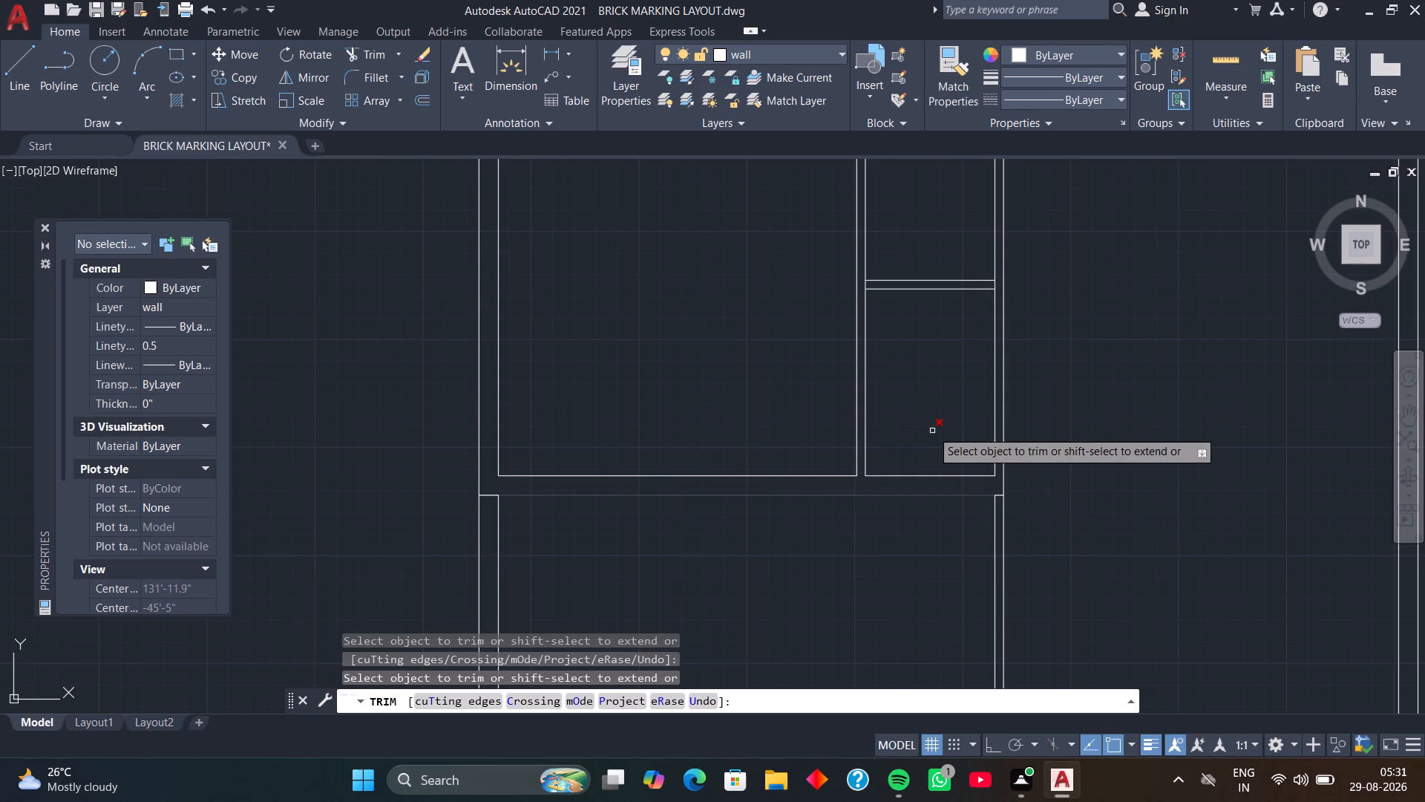
Trim the side-line segments between the cross partition's two lines at both ends, opening its junctions in the 5' wide space.
middle_click_drag(925, 415, 902, 578)
middle_click_drag(935, 492, 900, 561)
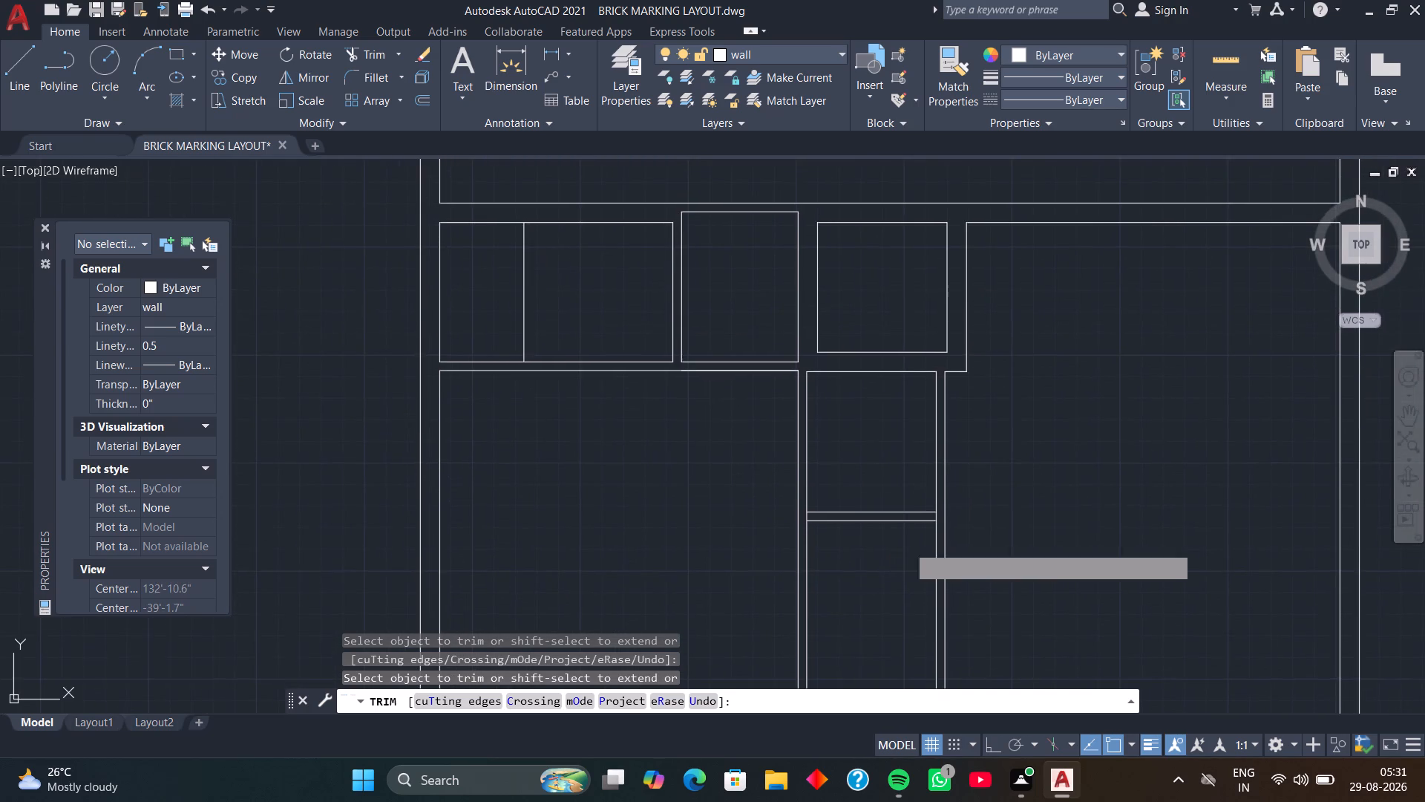
scroll(926, 521, "up", 3)
left_click(957, 501)
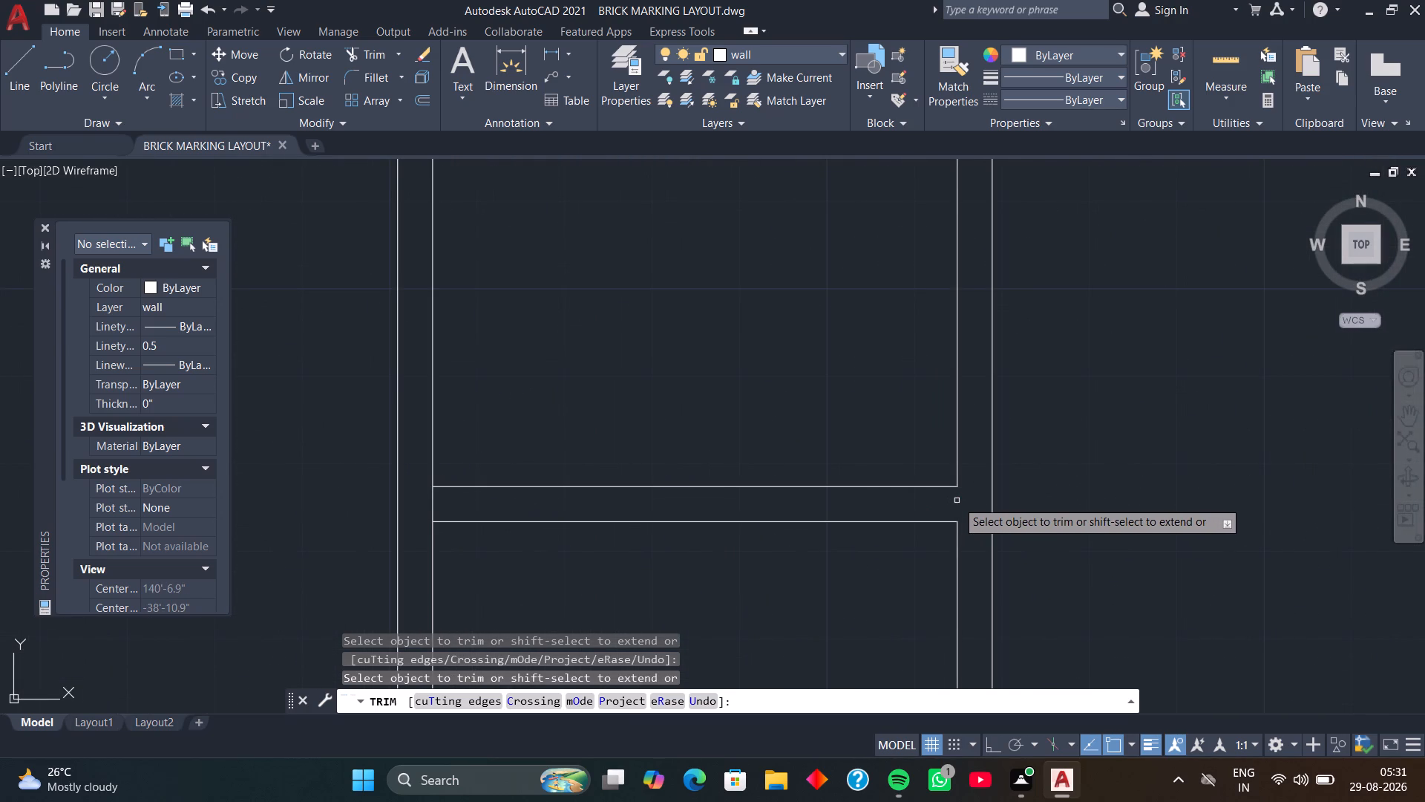
left_click(432, 505)
Examine the wall junctions between the upper small rooms and the 5' wide space for lines left to trim.
middle_click_drag(525, 417, 550, 460)
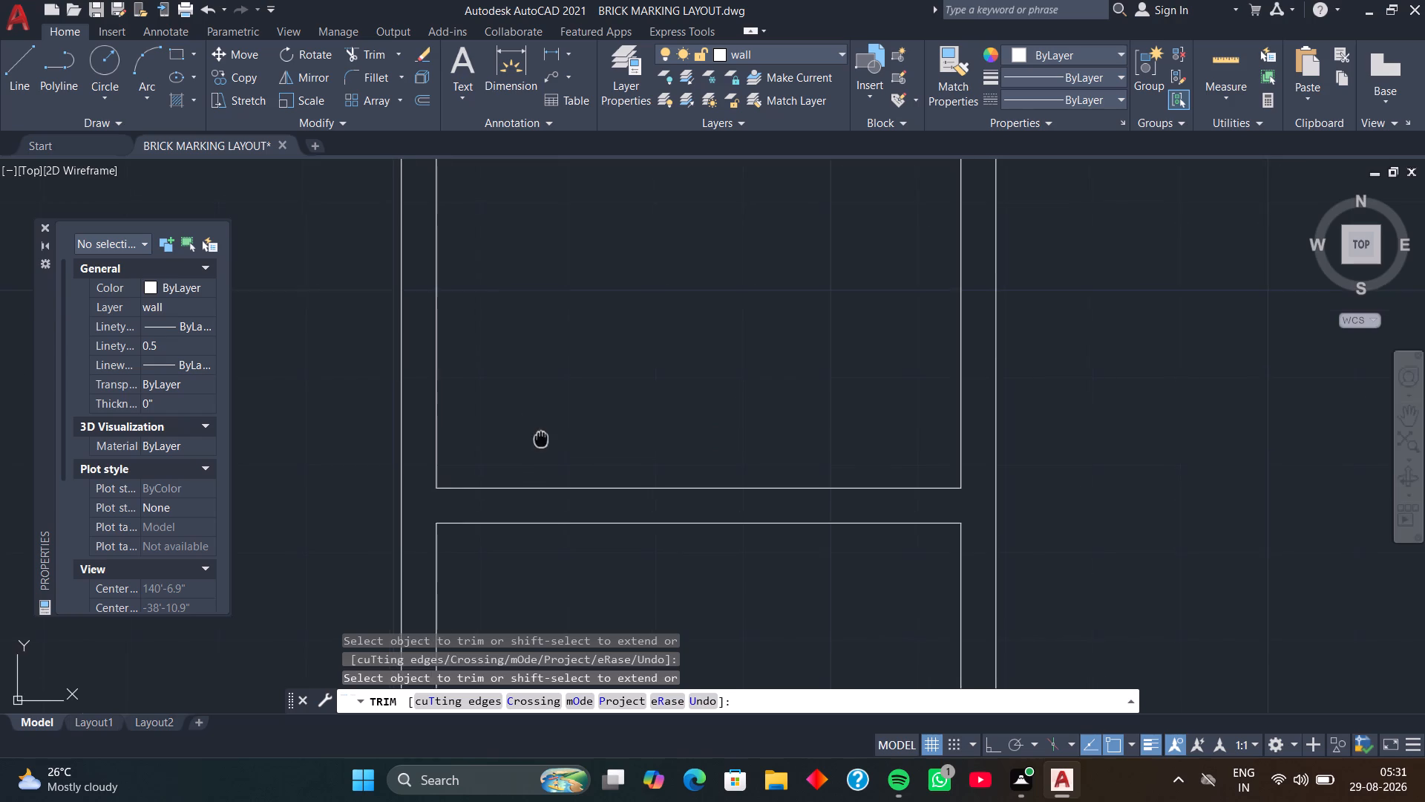
middle_click_drag(550, 460, 608, 593)
scroll(610, 596, "down", 2)
middle_click_drag(632, 471, 632, 511)
middle_click_drag(616, 485, 618, 530)
scroll(607, 501, "up", 4)
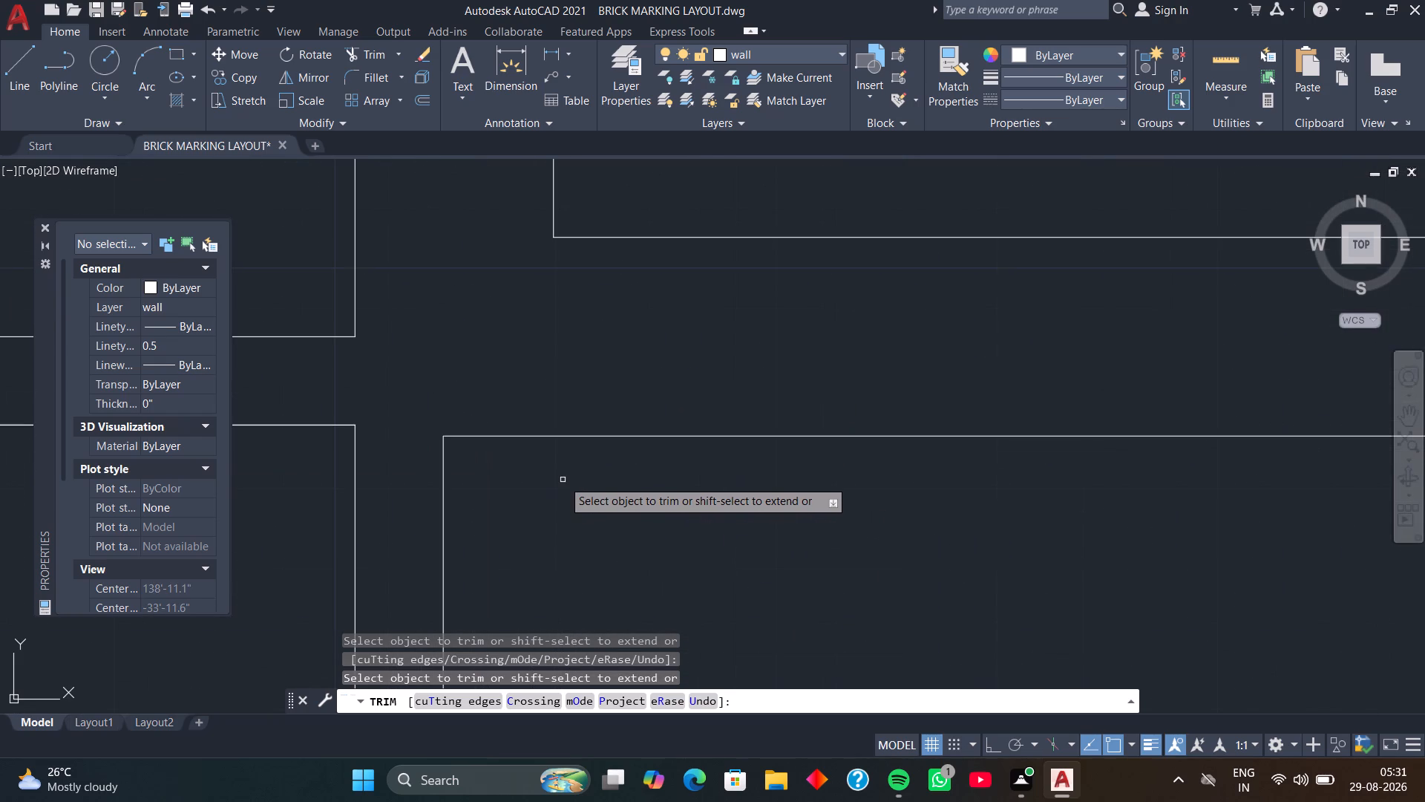
middle_click_drag(563, 480, 601, 474)
scroll(602, 474, "up", 1)
scroll(602, 474, "down", 4)
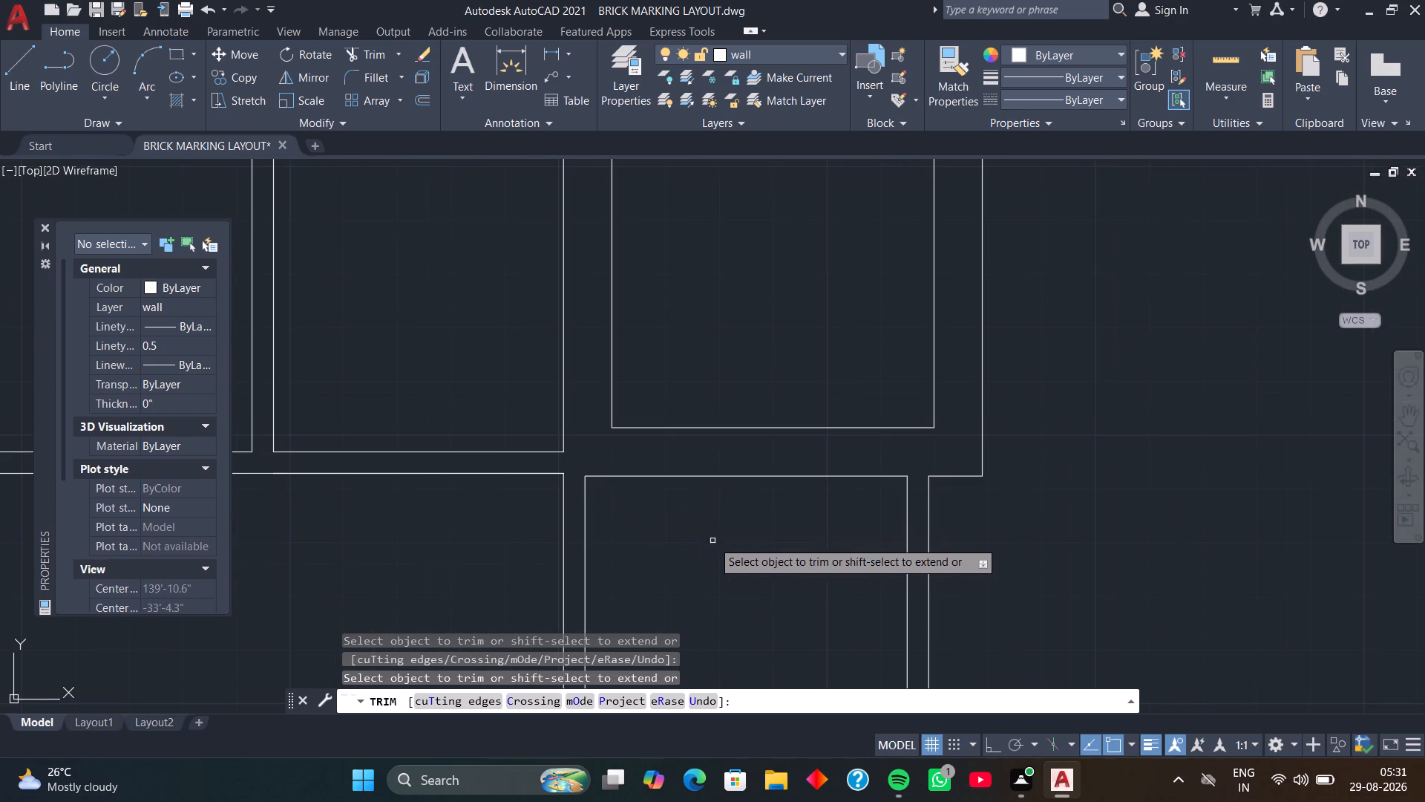
Trim the outer wall and far partition lines that run below the extended 9" bottom wall, and finish trimming.
middle_click_drag(712, 541, 582, 427)
scroll(623, 494, "down", 1)
middle_click_drag(636, 517, 623, 377)
middle_click_drag(657, 555, 617, 515)
scroll(649, 539, "down", 1)
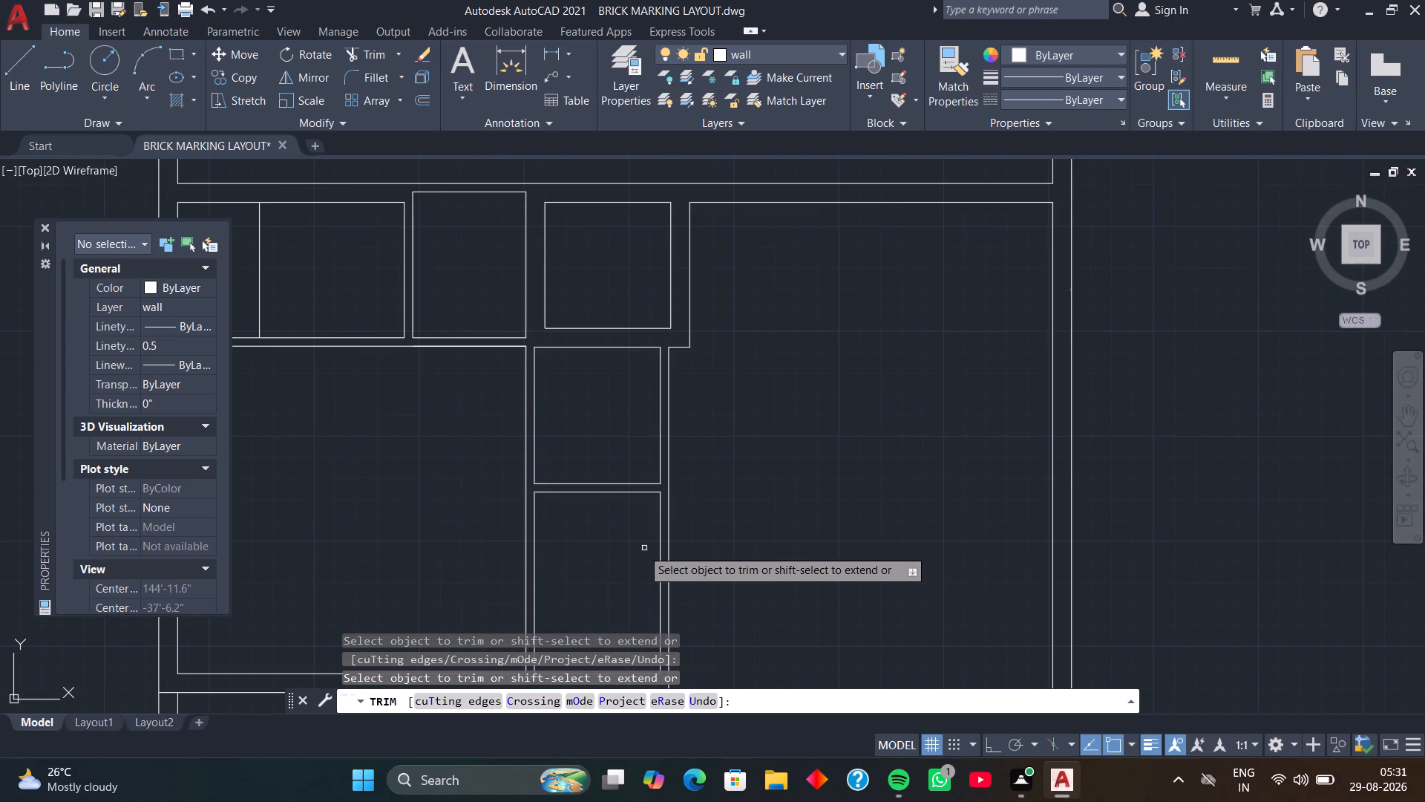
scroll(635, 548, "down", 1)
middle_click_drag(624, 547, 613, 470)
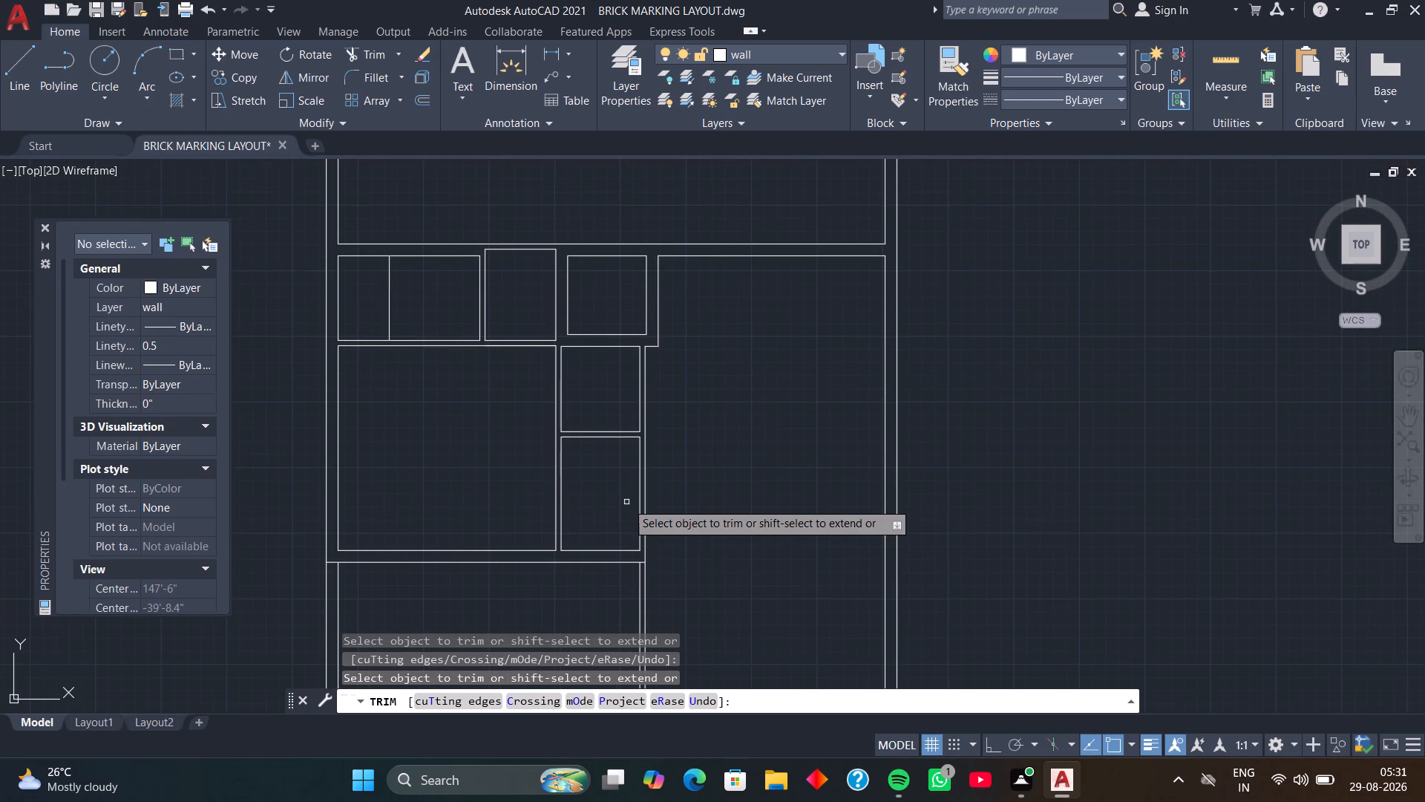
left_click_drag(623, 604, 695, 601)
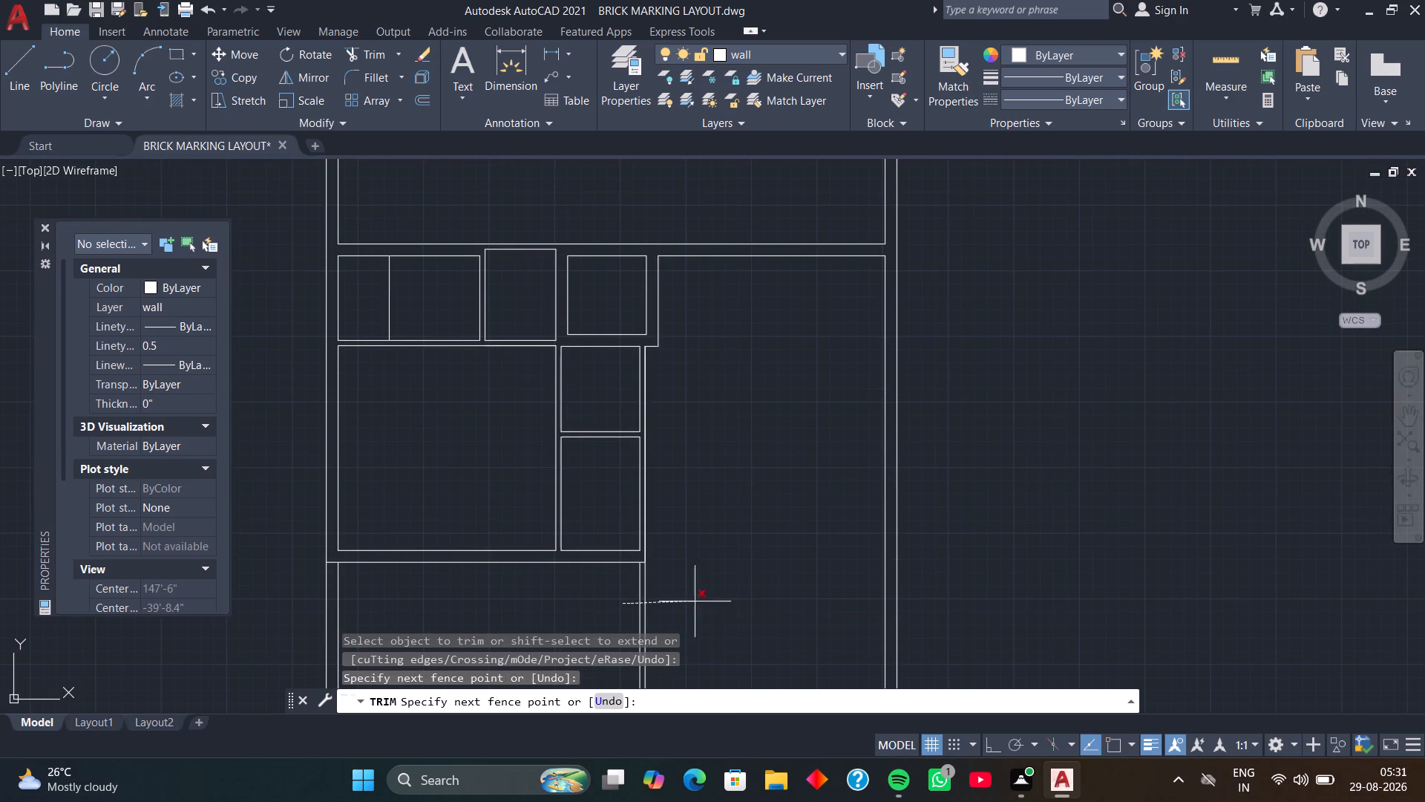
left_click_drag(286, 609, 424, 593)
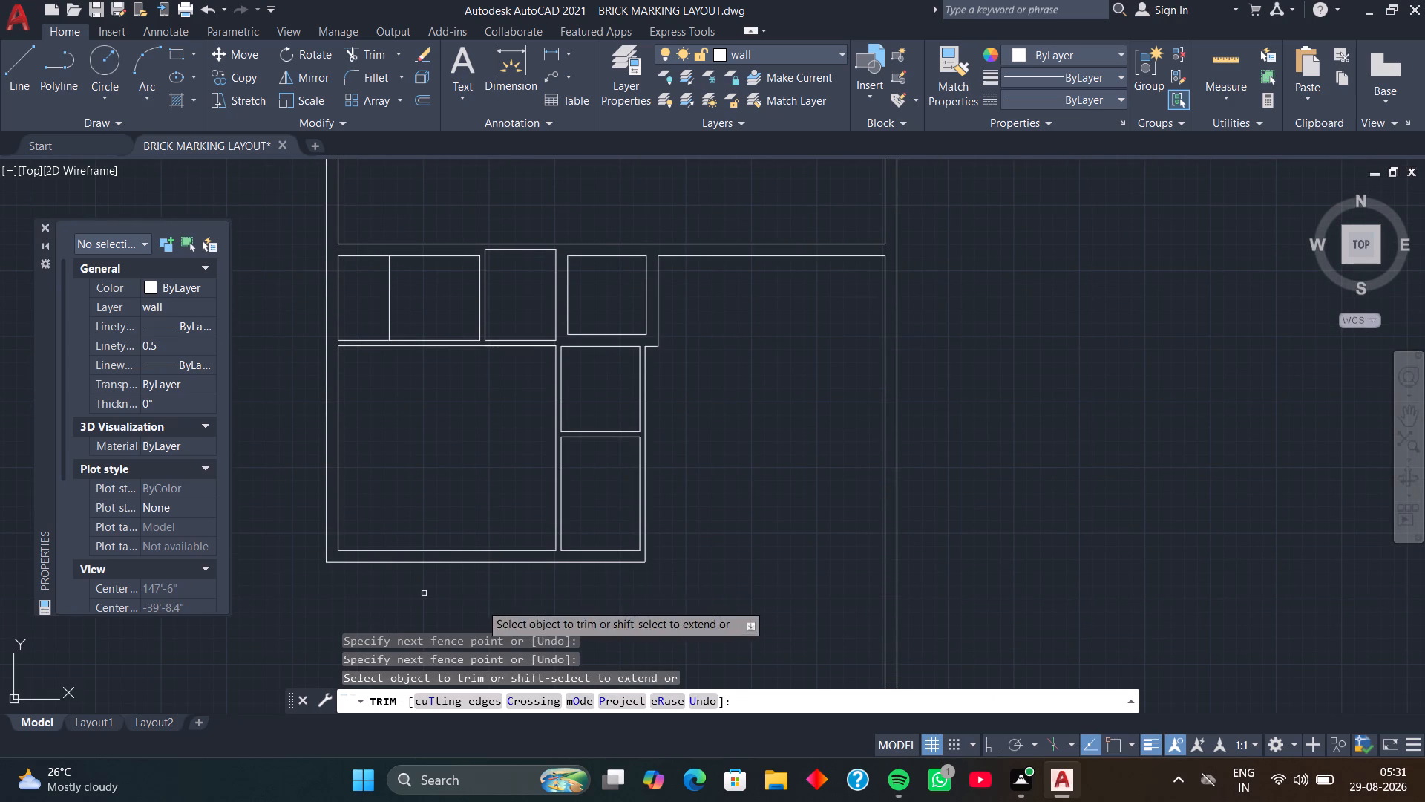
middle_click_drag(777, 492, 662, 522)
key("space")
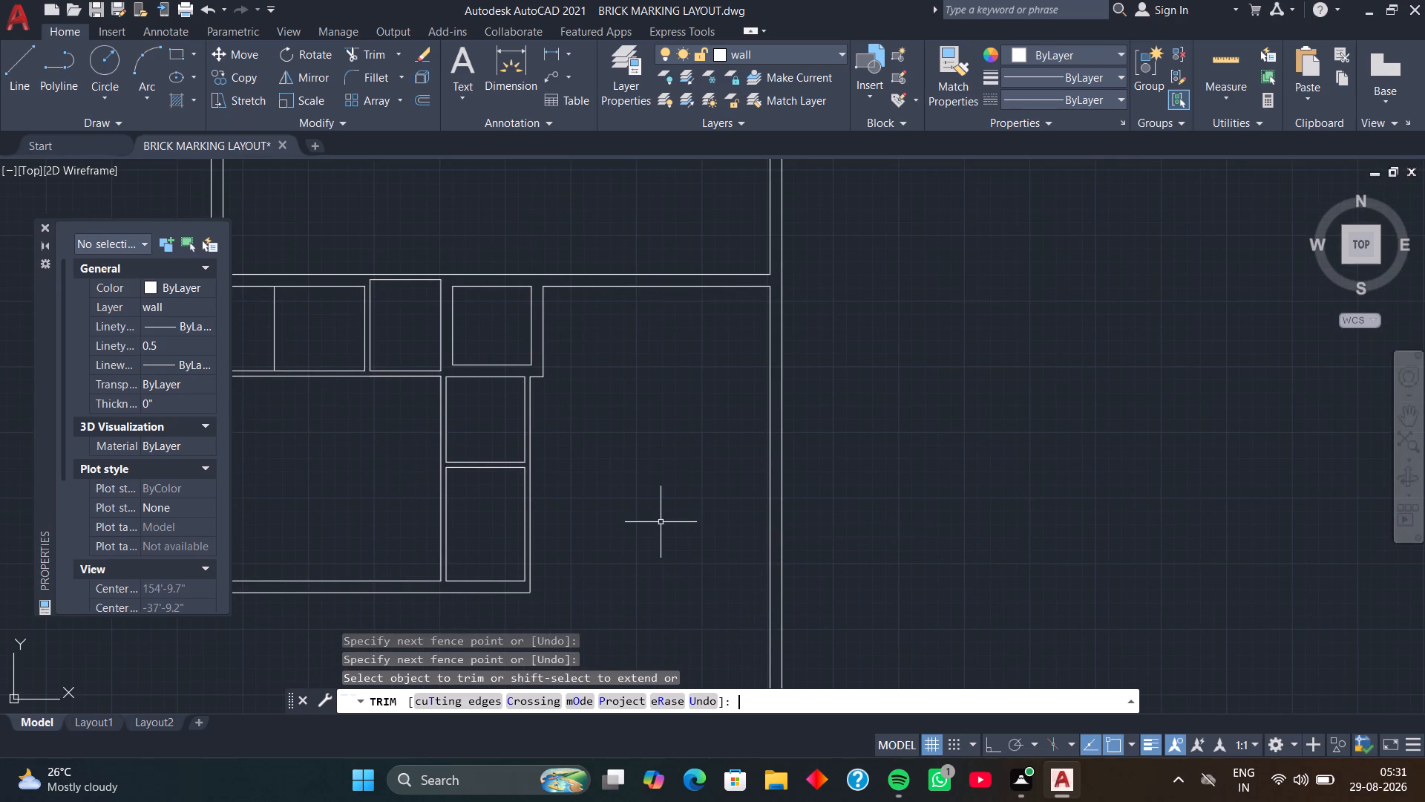
scroll(661, 522, "down", 1)
middle_click_drag(651, 526, 611, 471)
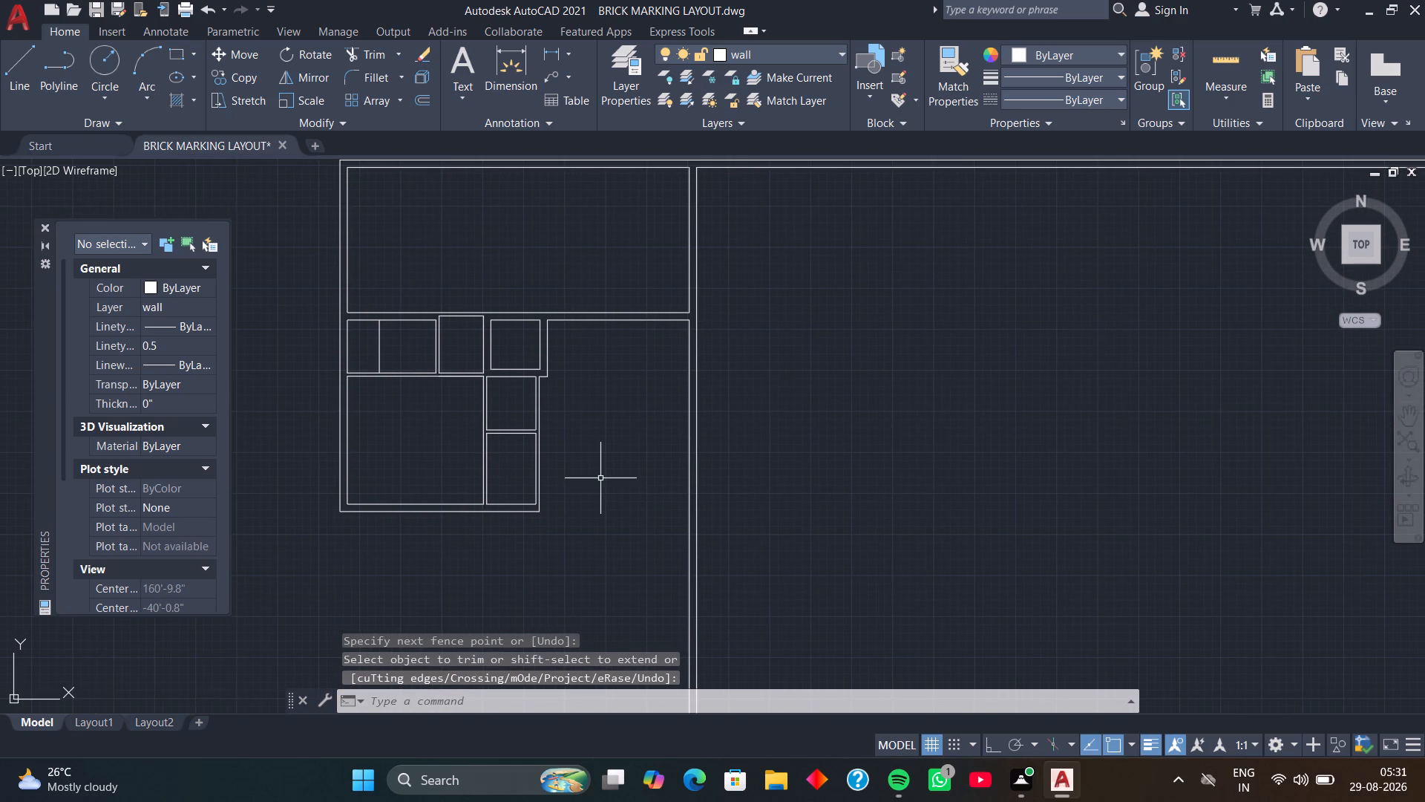
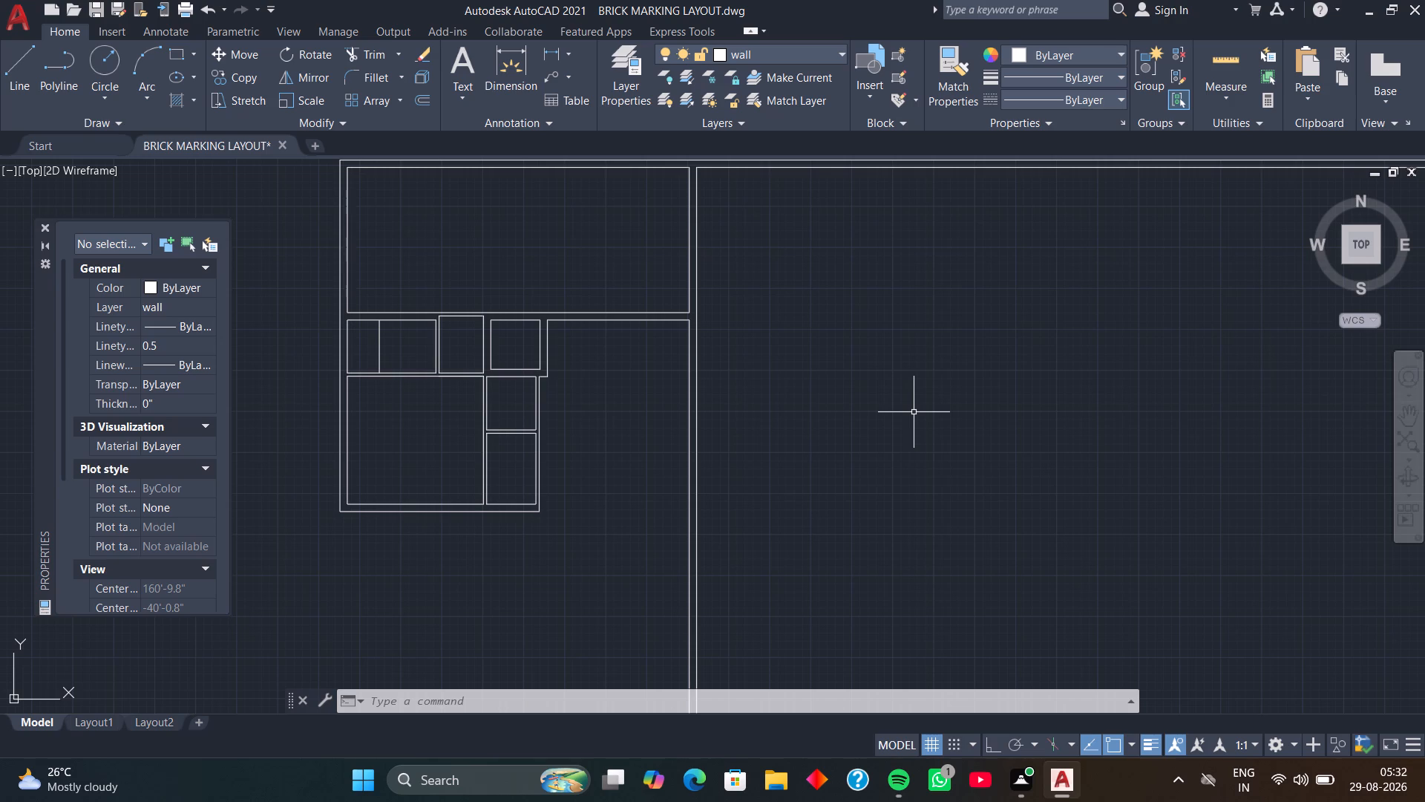
Offset the long vertical wall's outer face 18'3" towards the empty east side, and offset that new line 6" further east.
key("o")
key("space")
key("space")
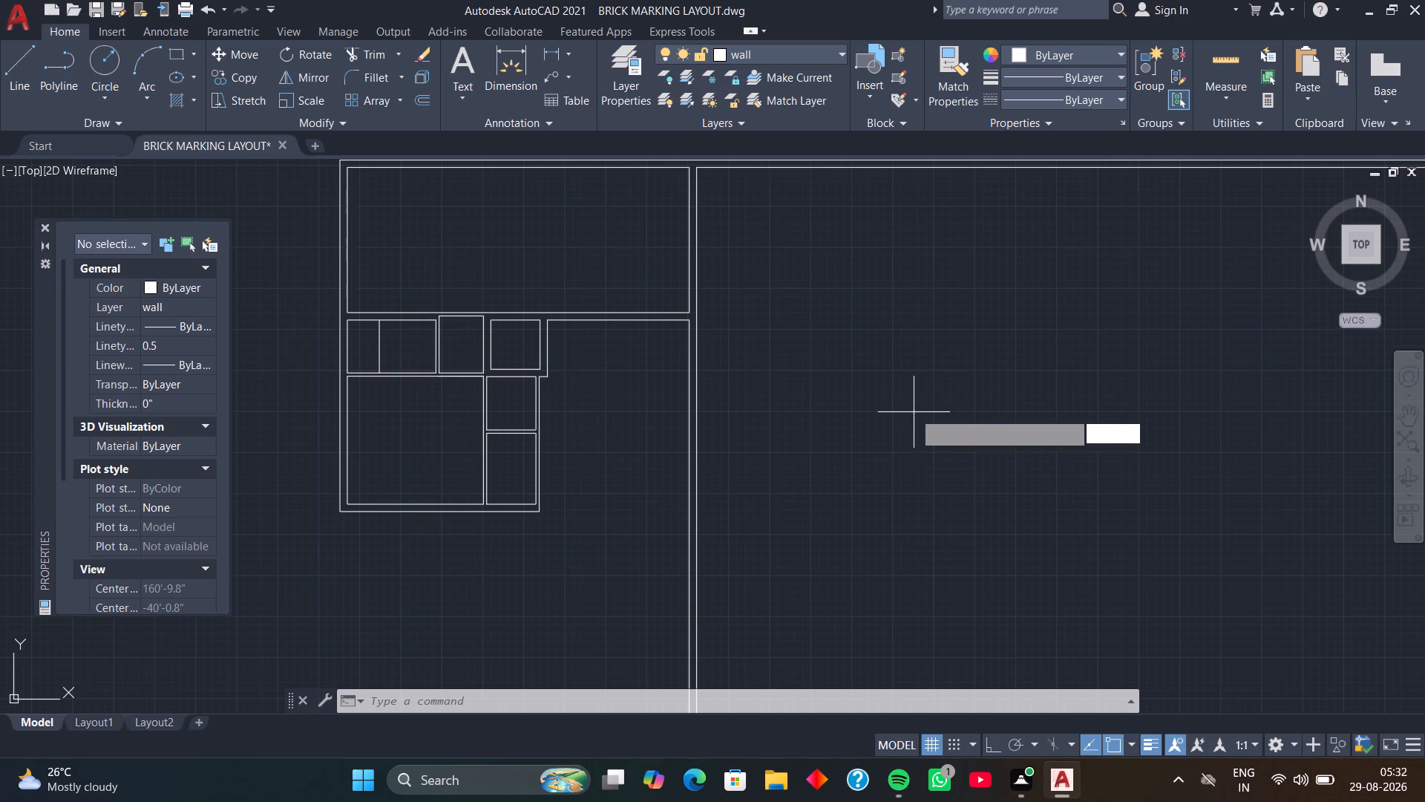
left_click(698, 252)
type("18'3")
key("Return")
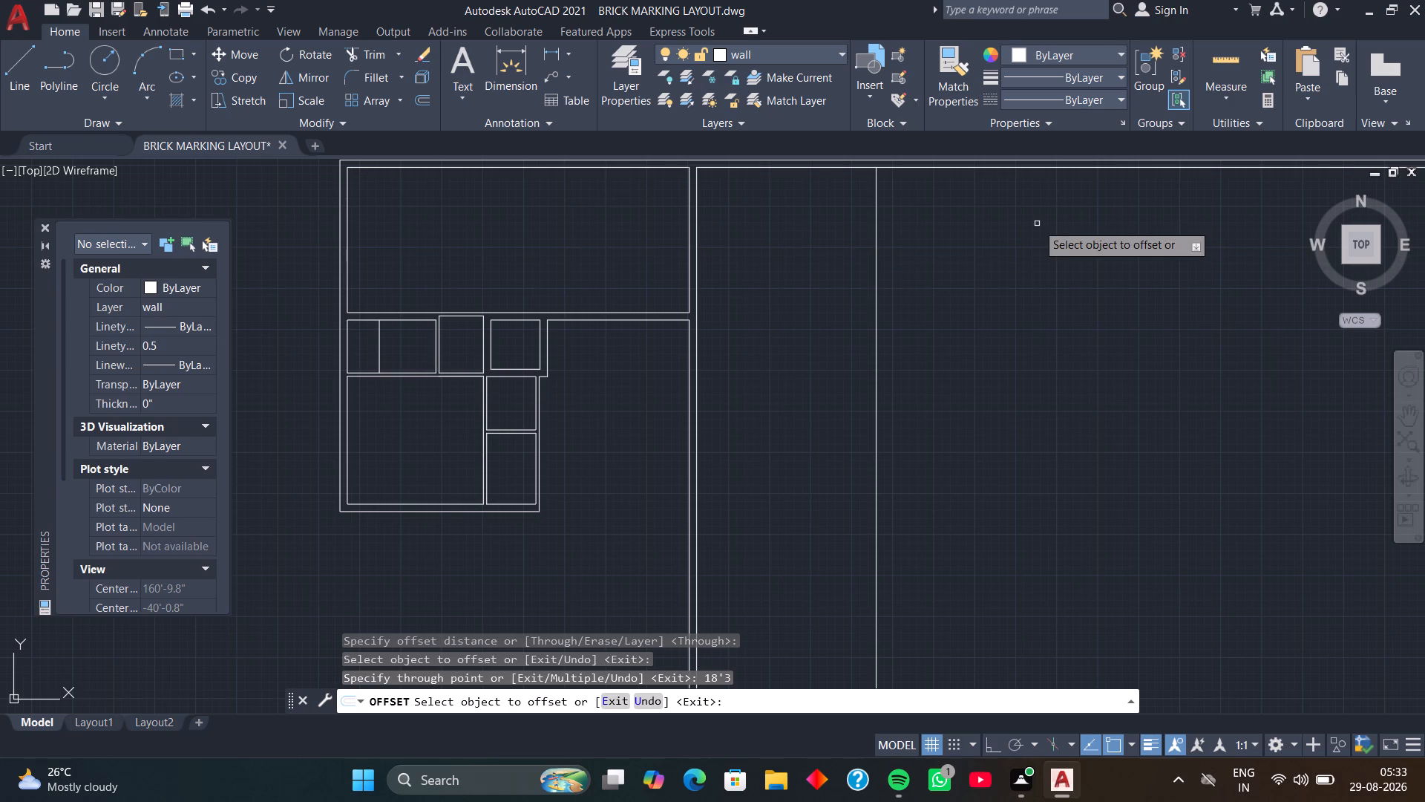
left_click(877, 270)
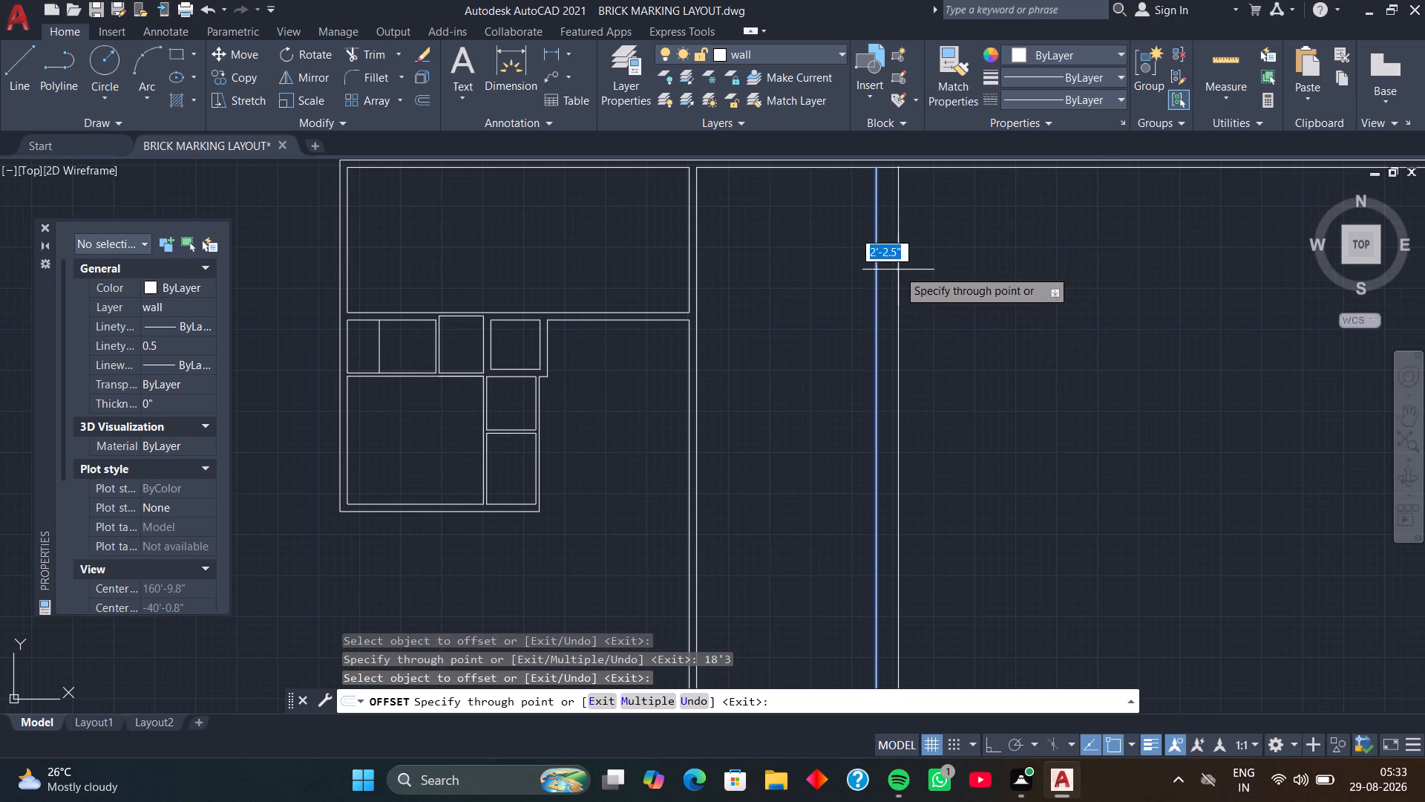
key("6")
key("Return")
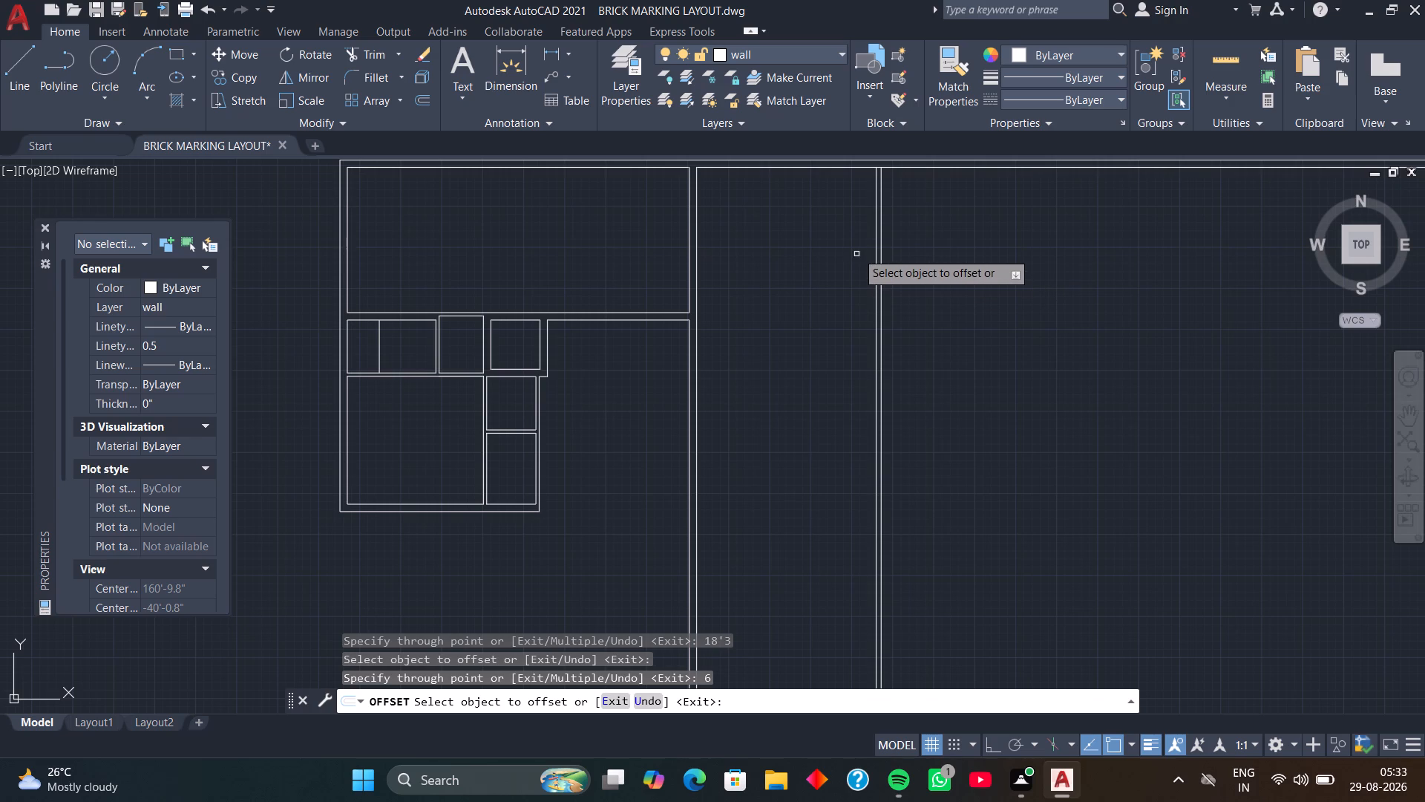
middle_click_drag(853, 217, 876, 303)
scroll(908, 251, "up", 4)
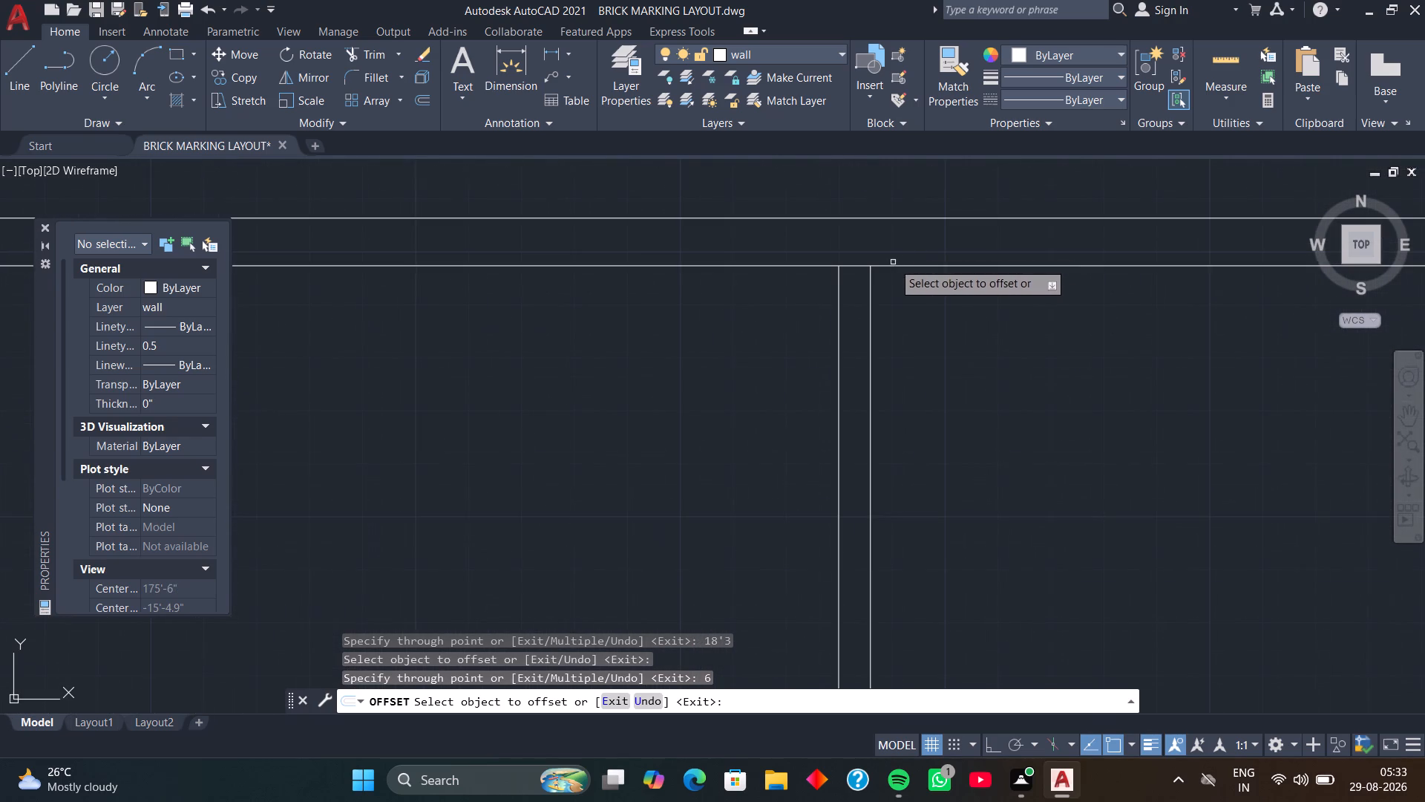
middle_click_drag(891, 256, 917, 261)
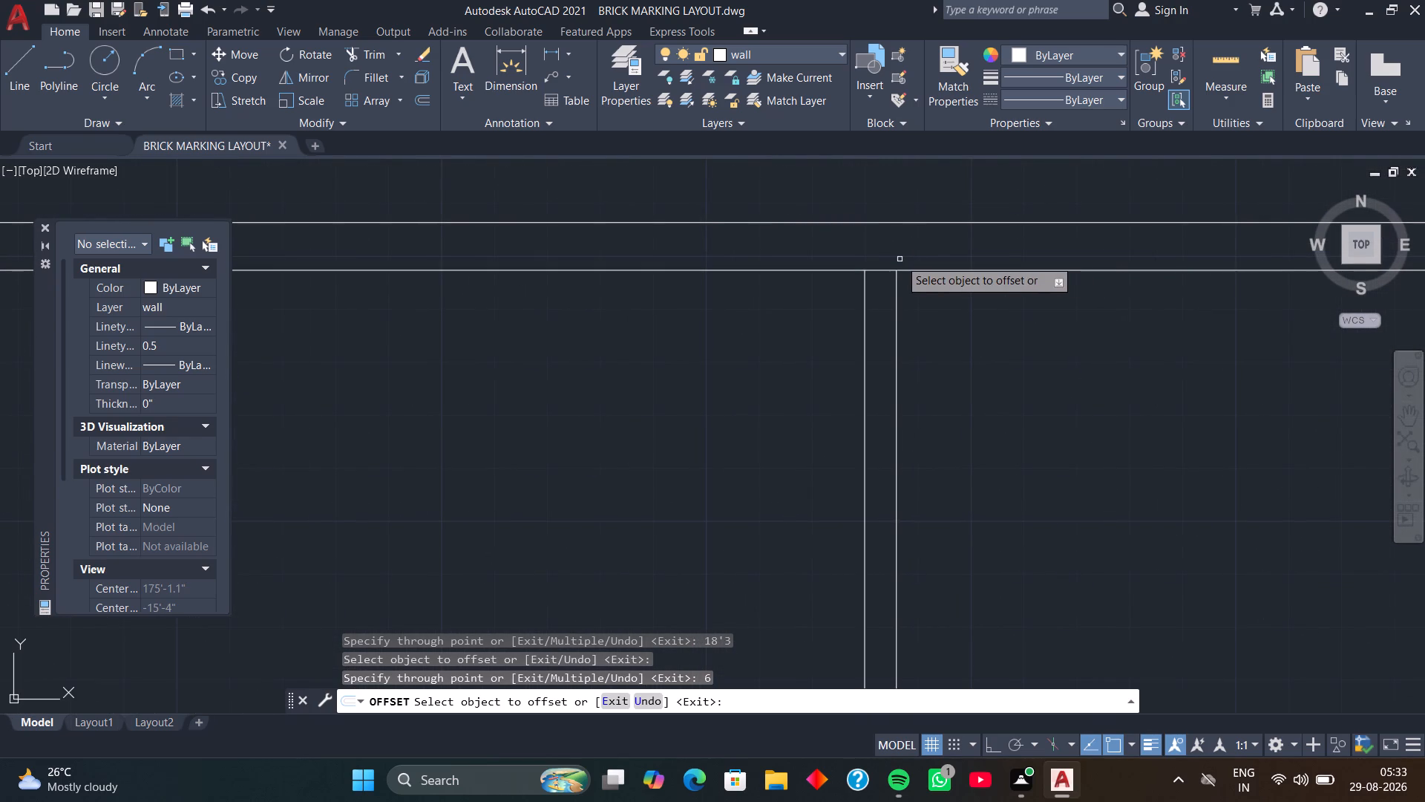
key("space")
Trim the inner top wall line between the new 6" wall's faces and extend its outer face to the outer top line.
type("t")
type("r")
key("space")
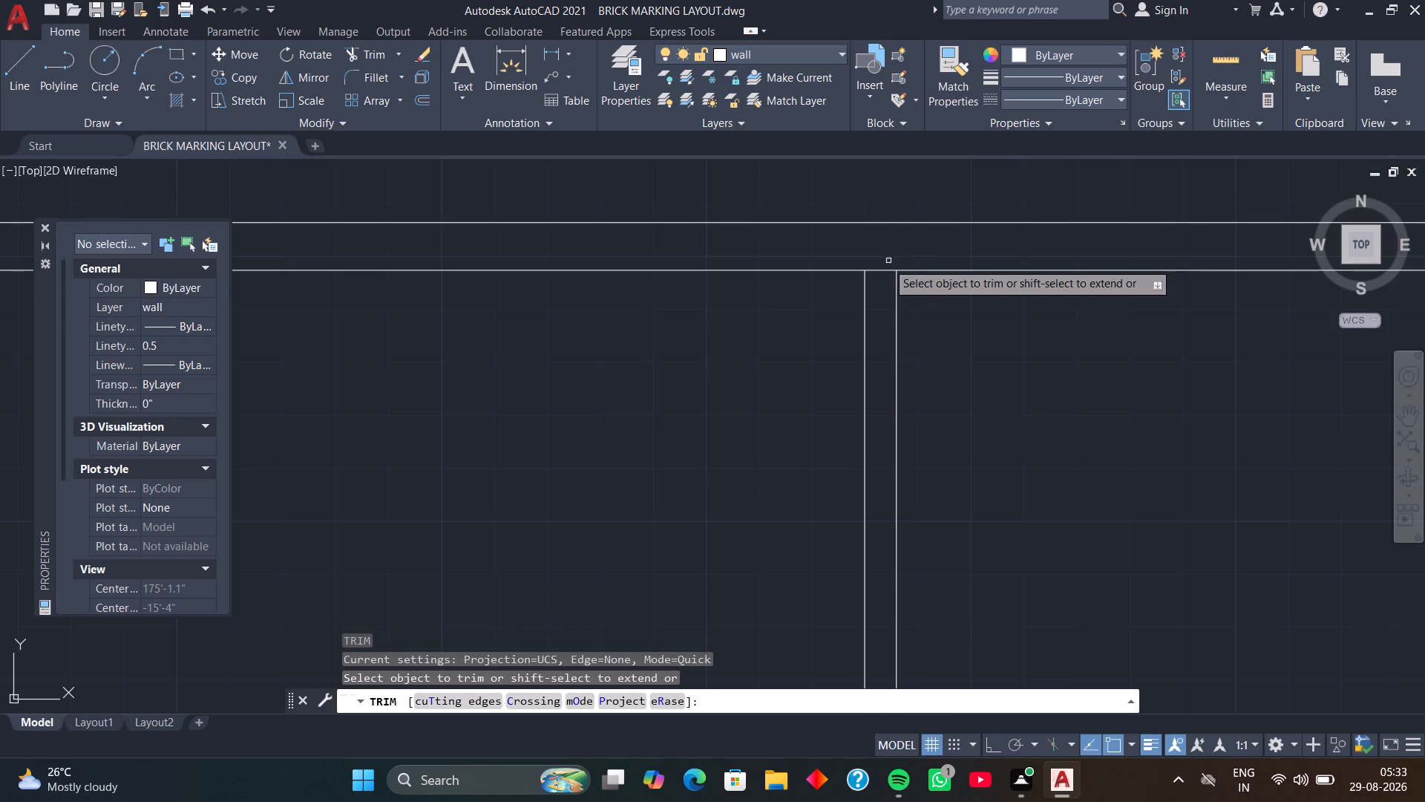
left_click(885, 270)
key("space")
type("ex")
key("space")
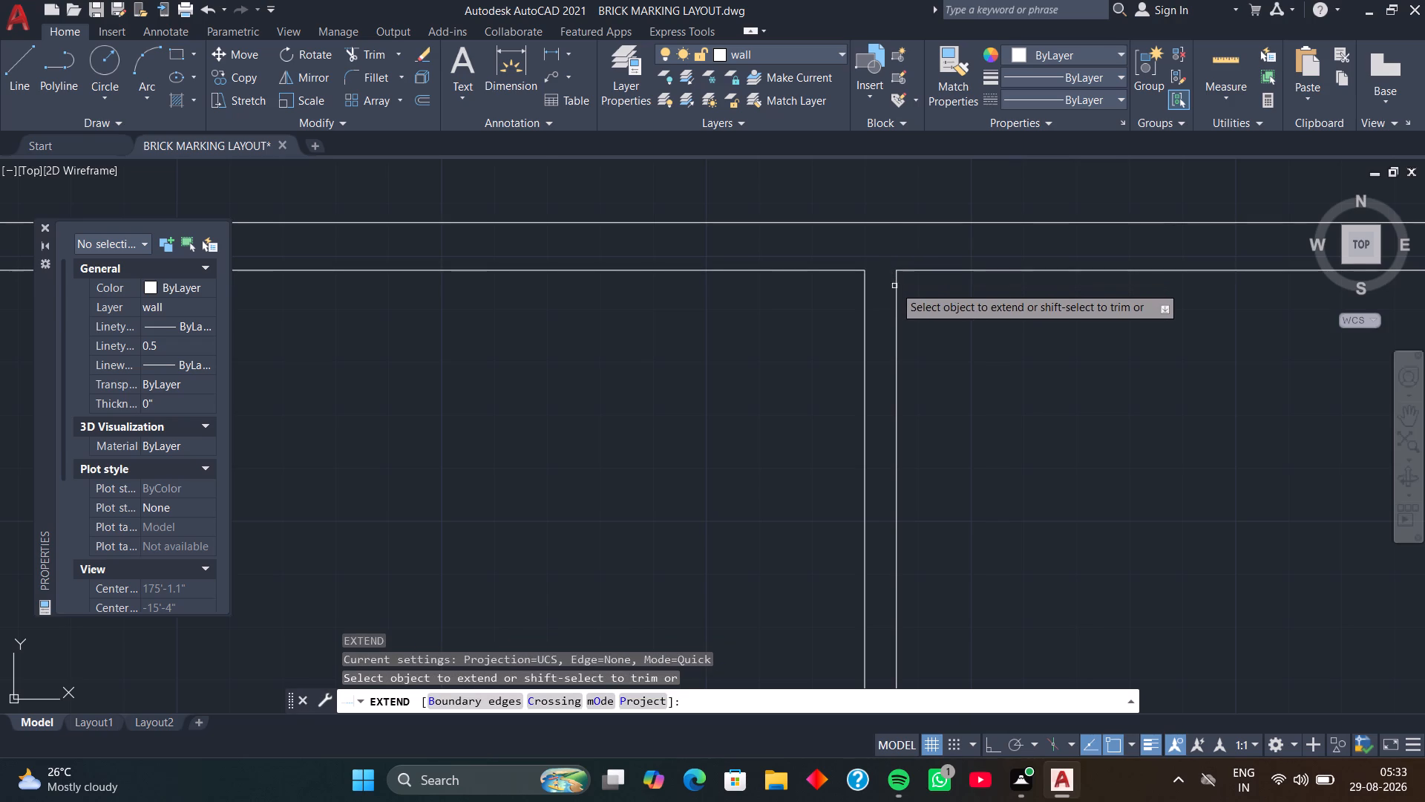
left_click(897, 287)
key("space")
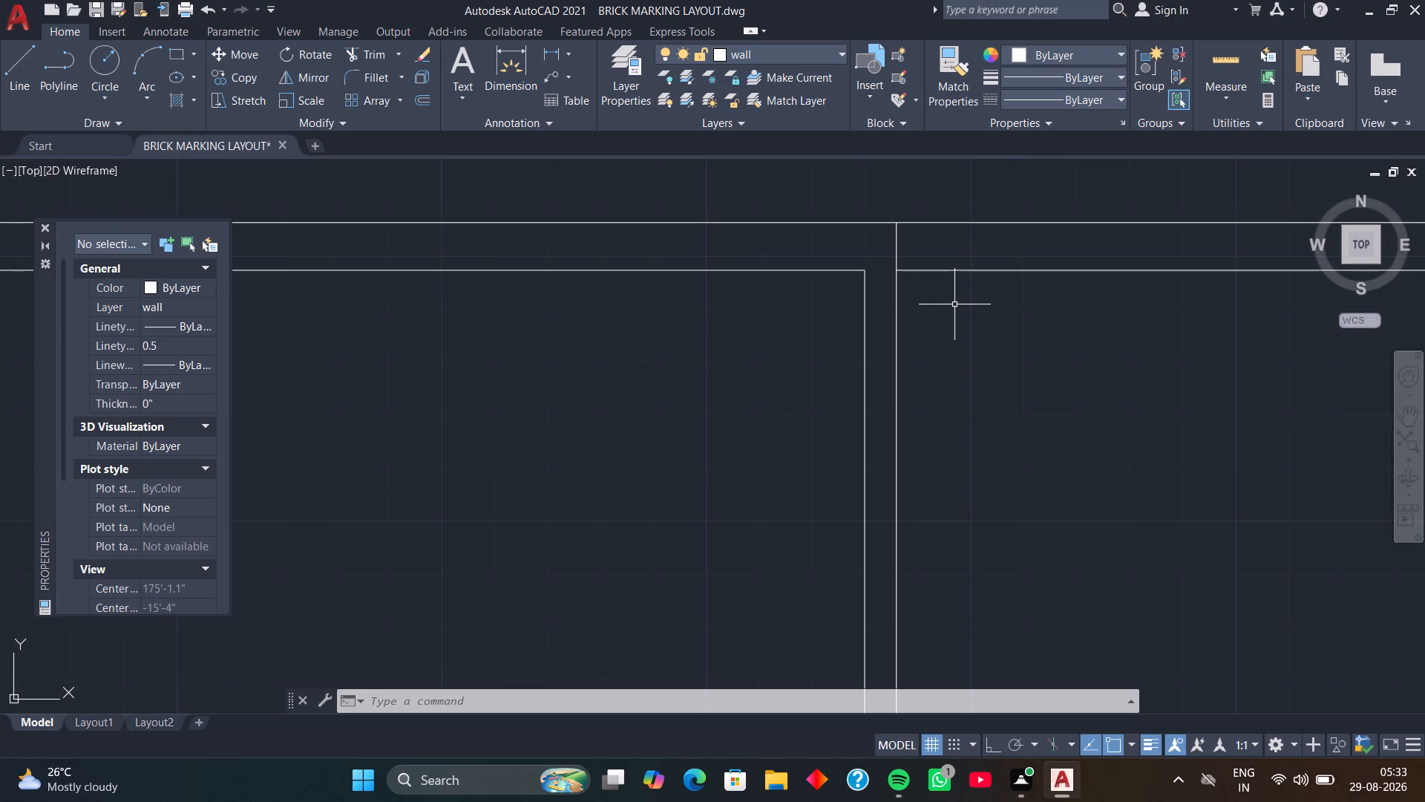
Trim both top wall lines that run east beyond the new 6" wall, closing the room's outer corner.
type("tr")
key("space")
left_click_drag(980, 203, 980, 223)
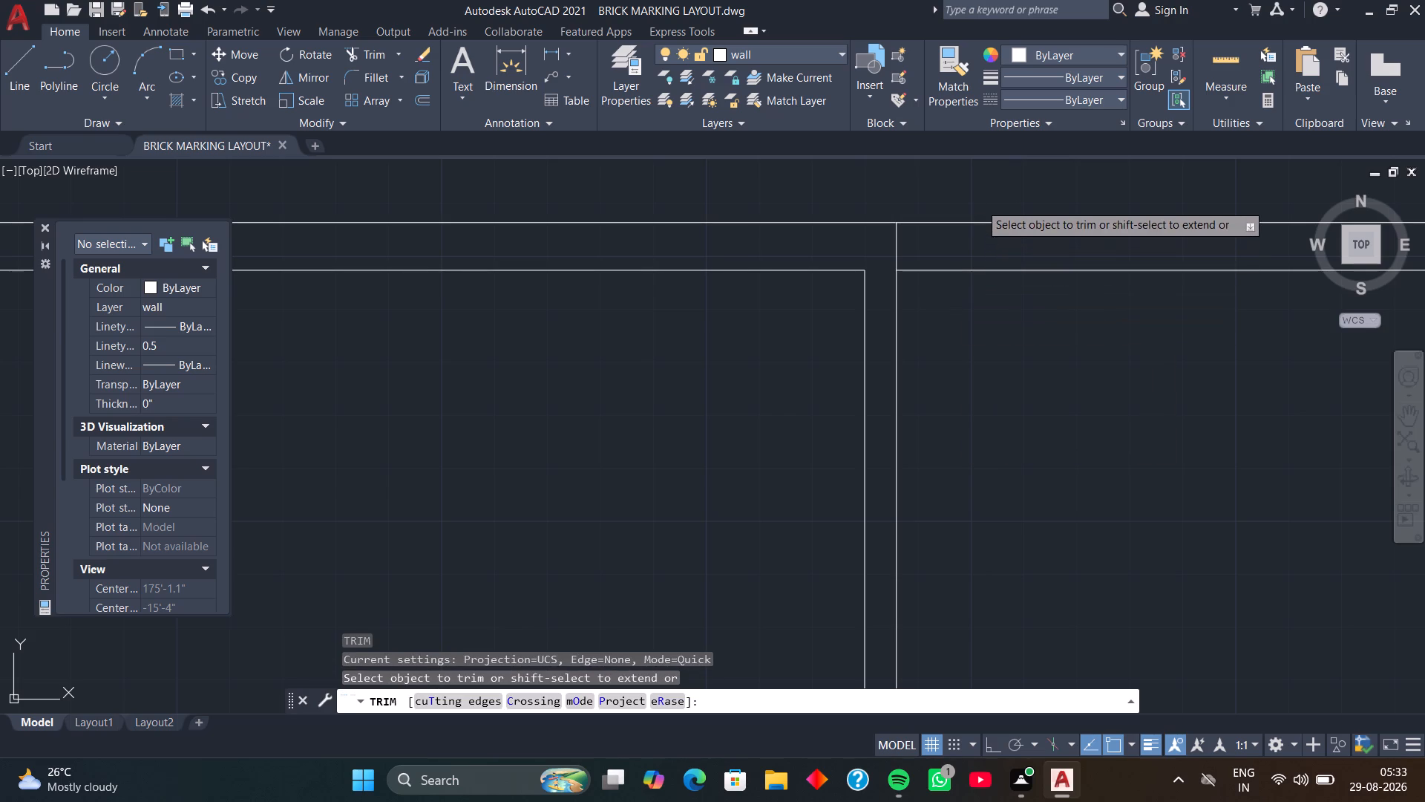
left_click_drag(980, 223, 980, 296)
scroll(980, 296, "down", 2)
middle_click_drag(980, 305, 973, 192)
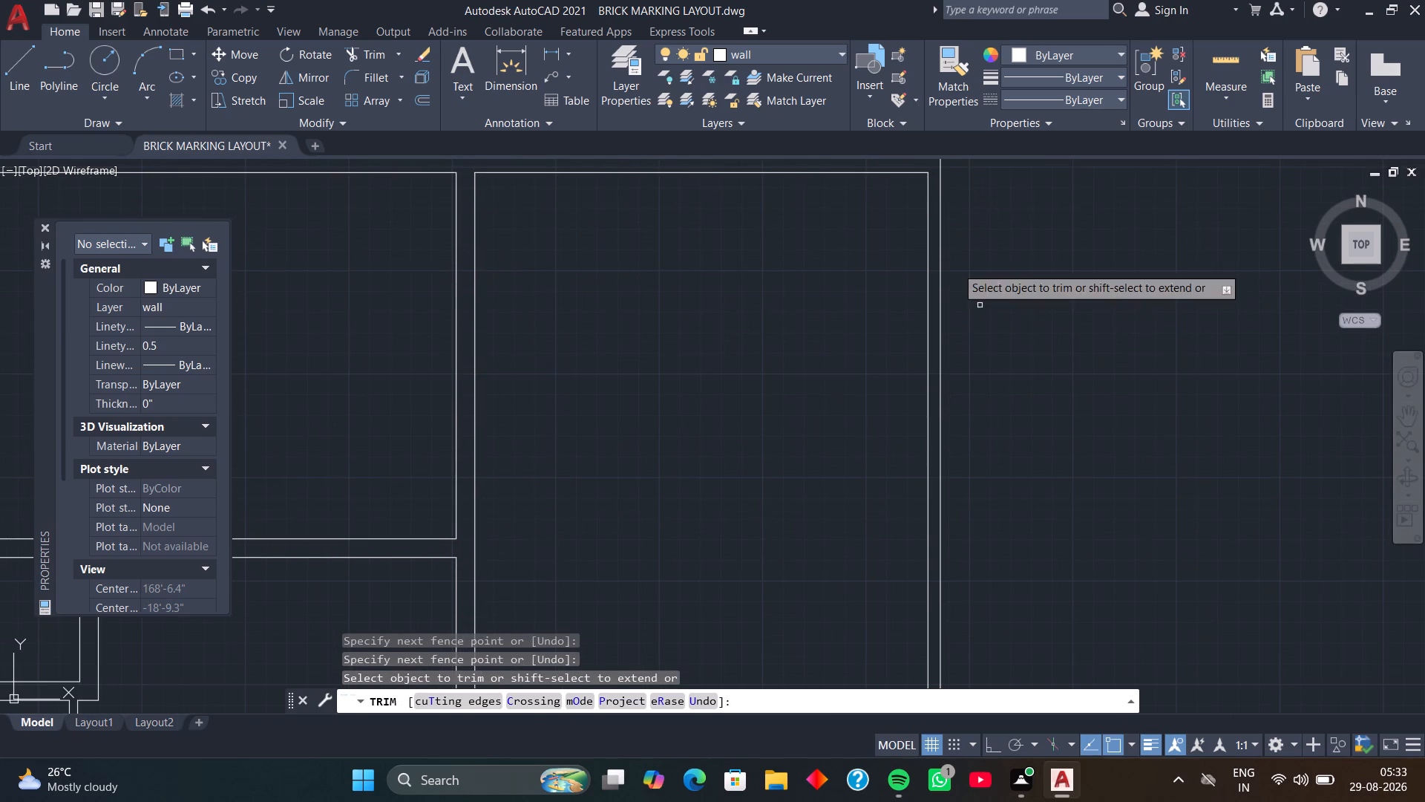
key("space")
middle_click_drag(864, 297, 896, 286)
middle_click_drag(852, 262, 876, 296)
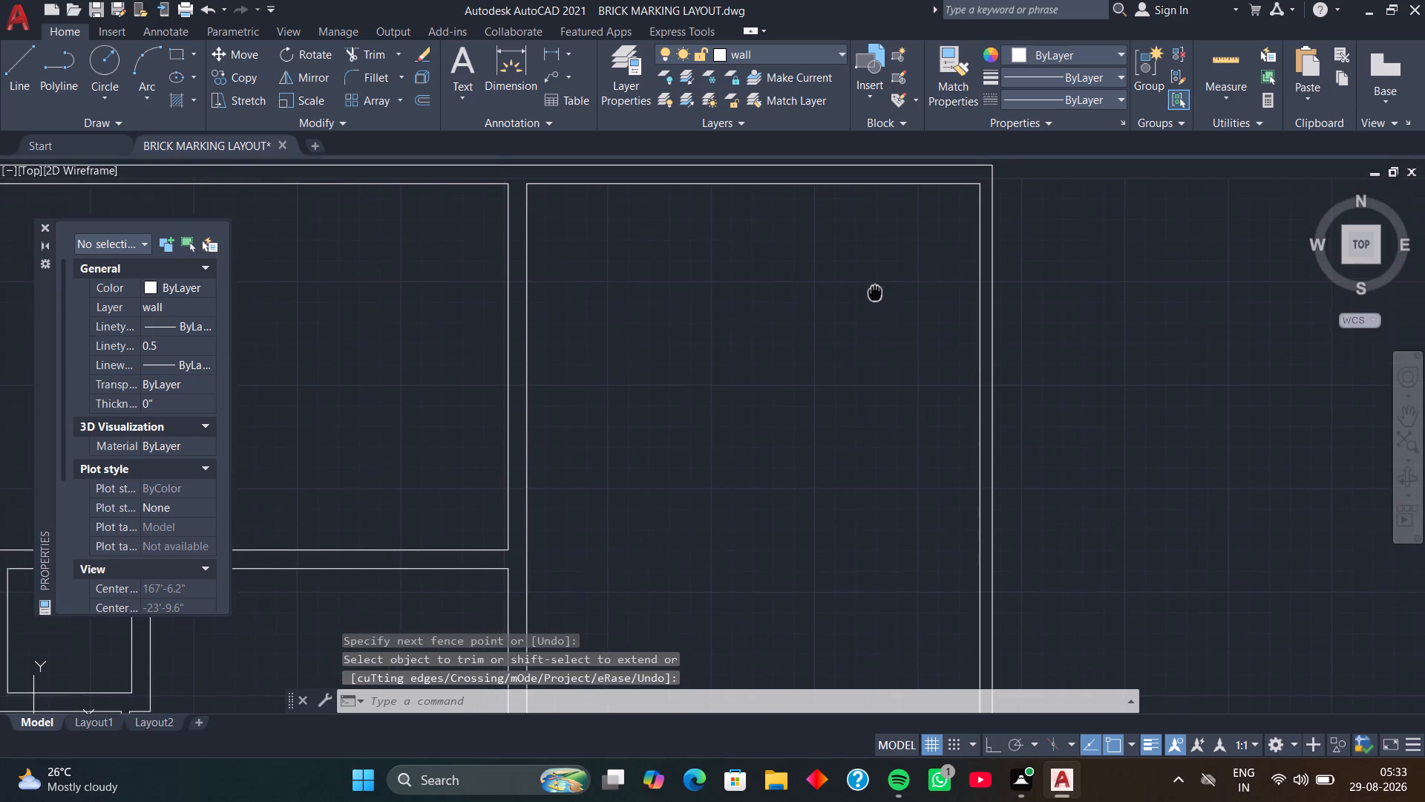
middle_click_drag(876, 296, 878, 301)
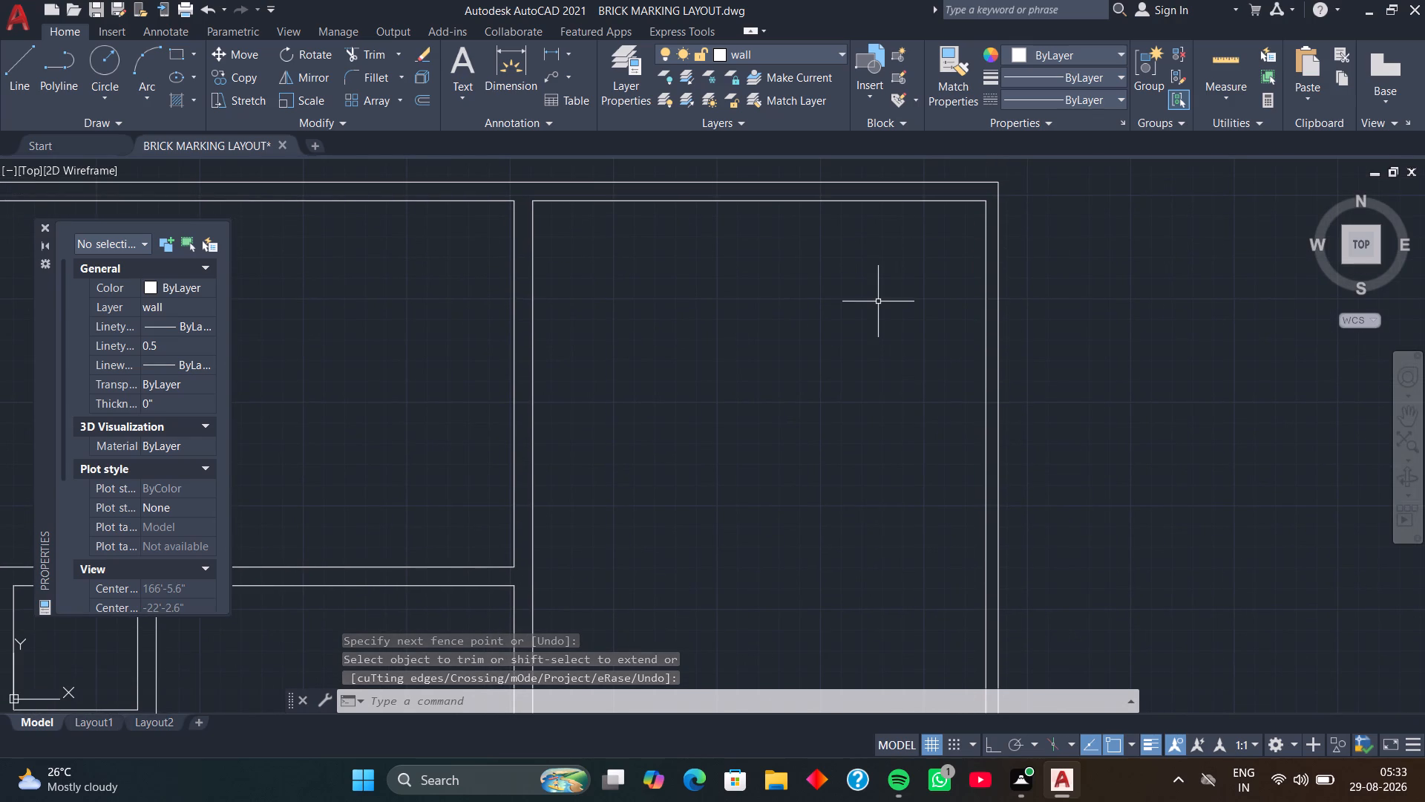
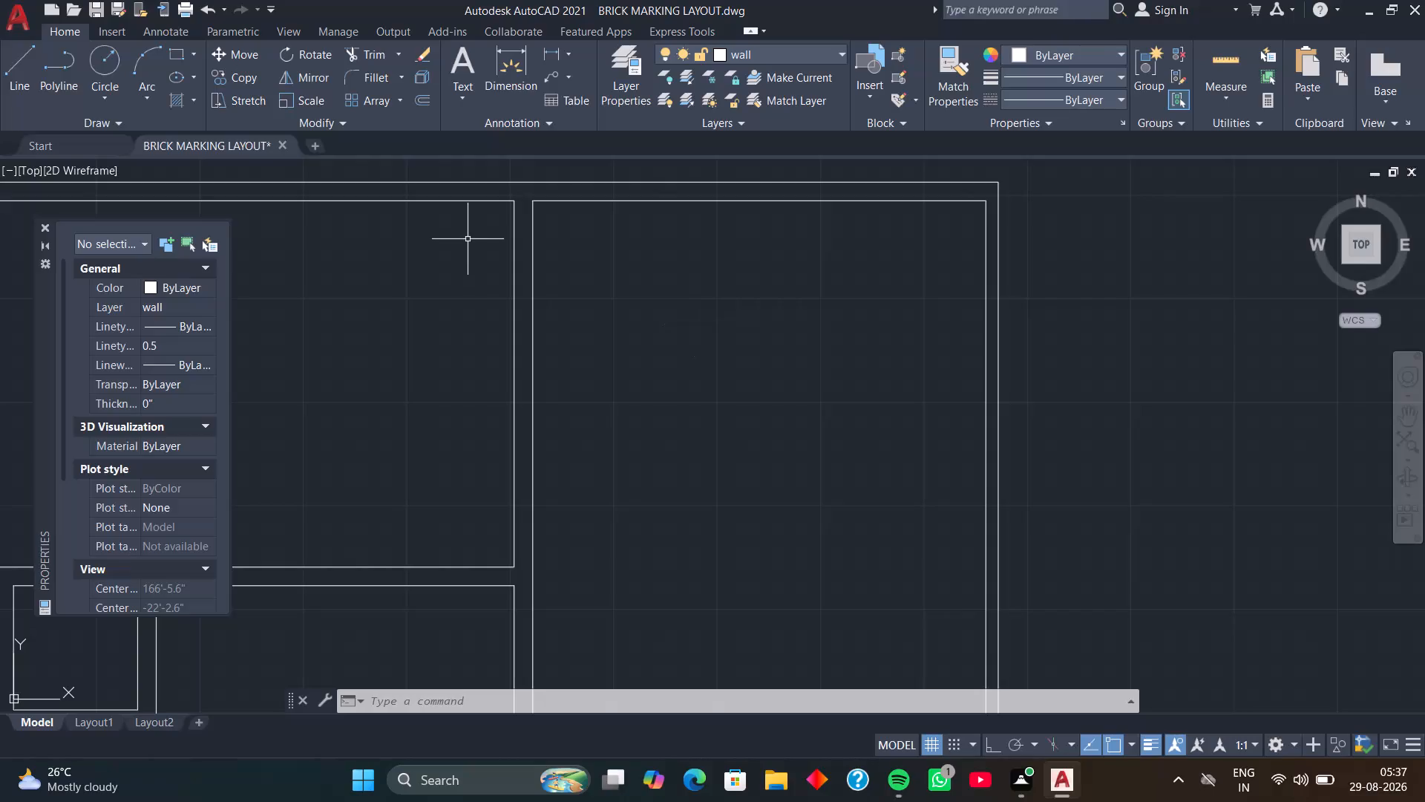
Offset the inner top wall line of the new east room 33' south into the room.
left_click(591, 292)
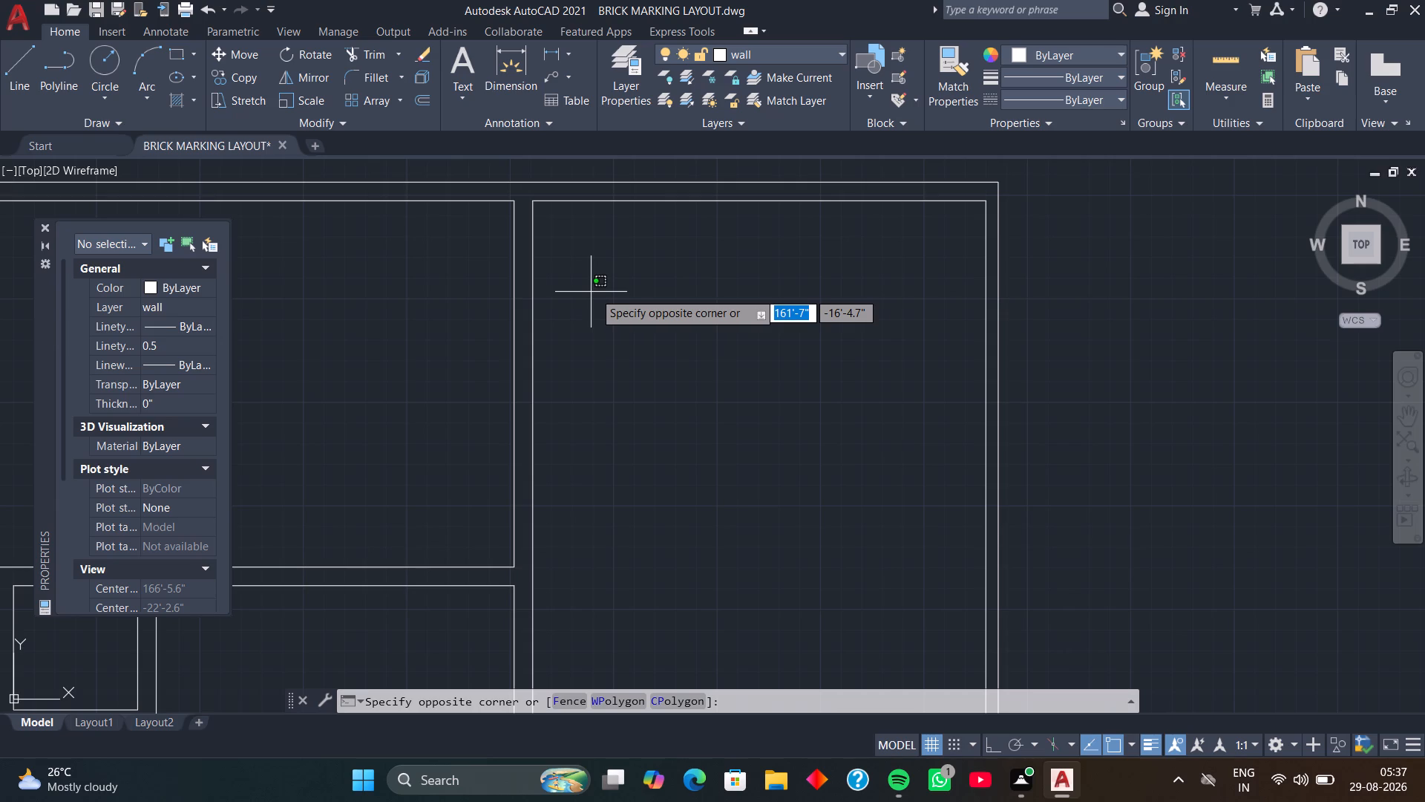
left_click(604, 318)
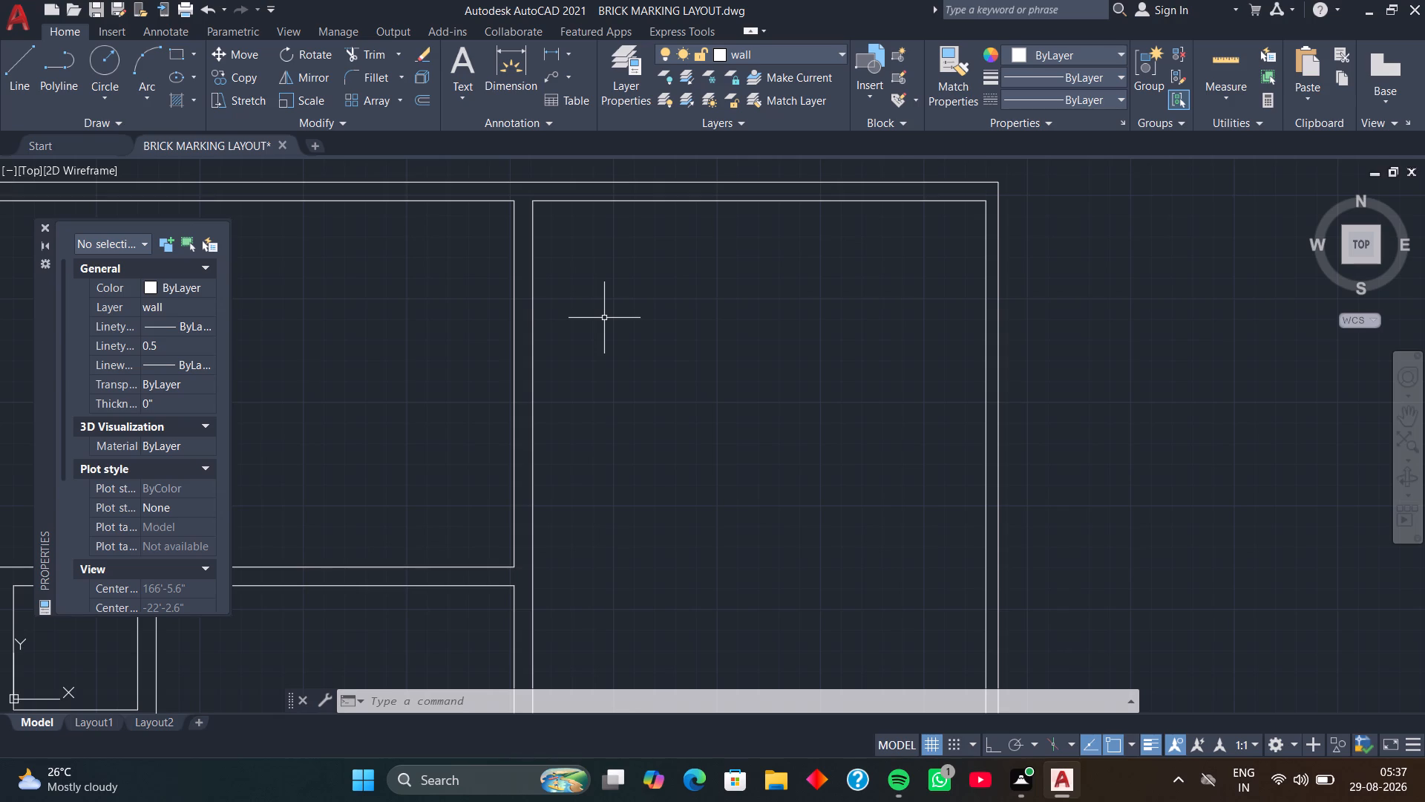
type("o")
key("space")
key("space")
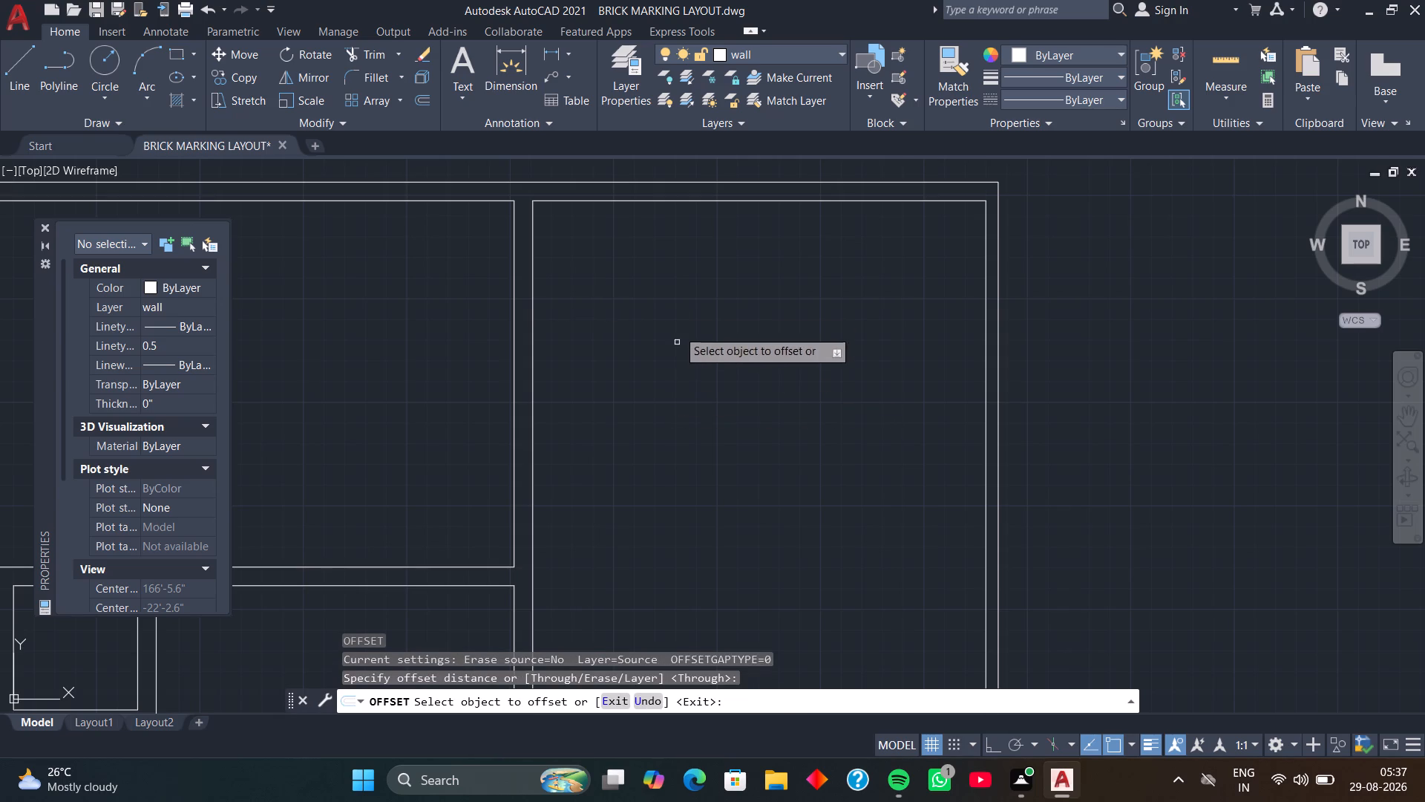
left_click(689, 198)
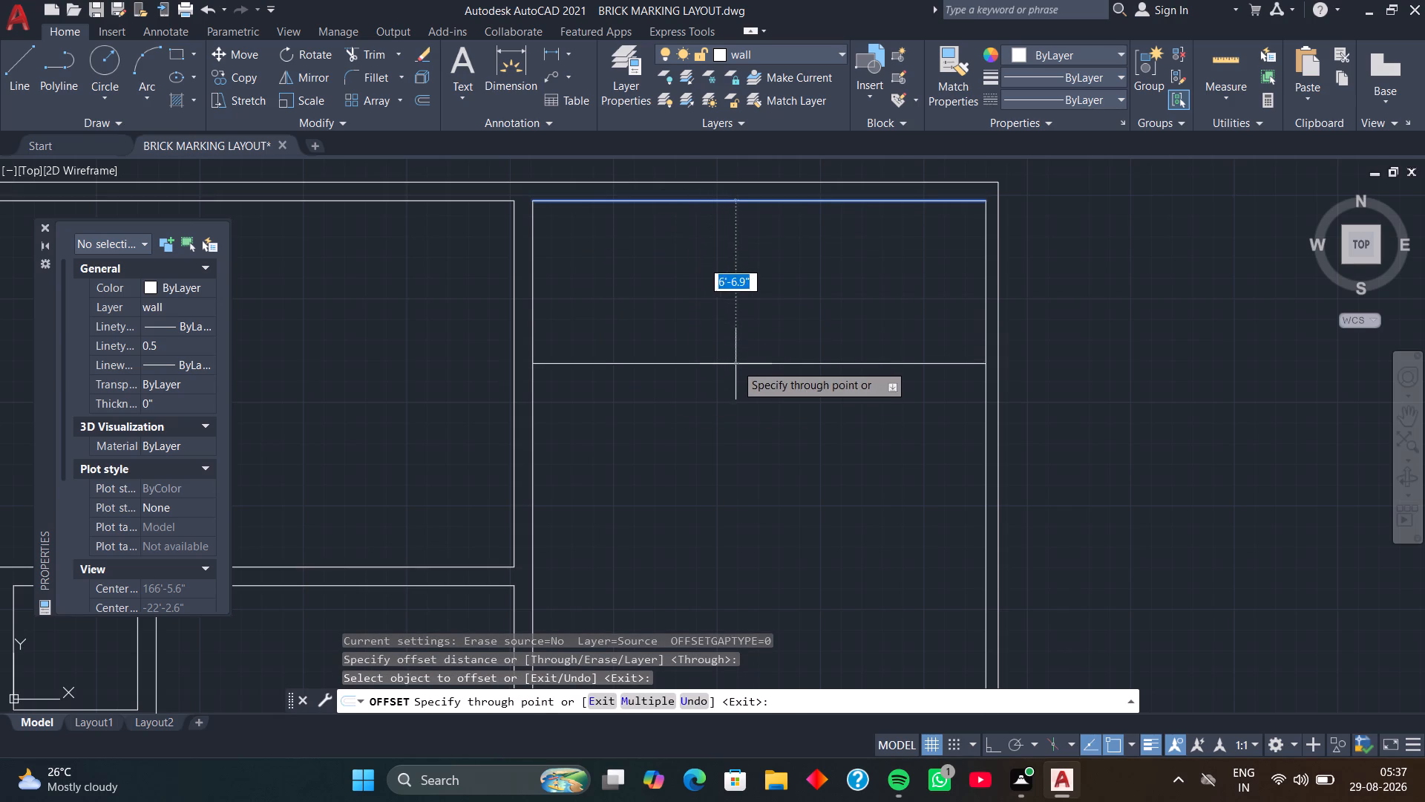
type("33'")
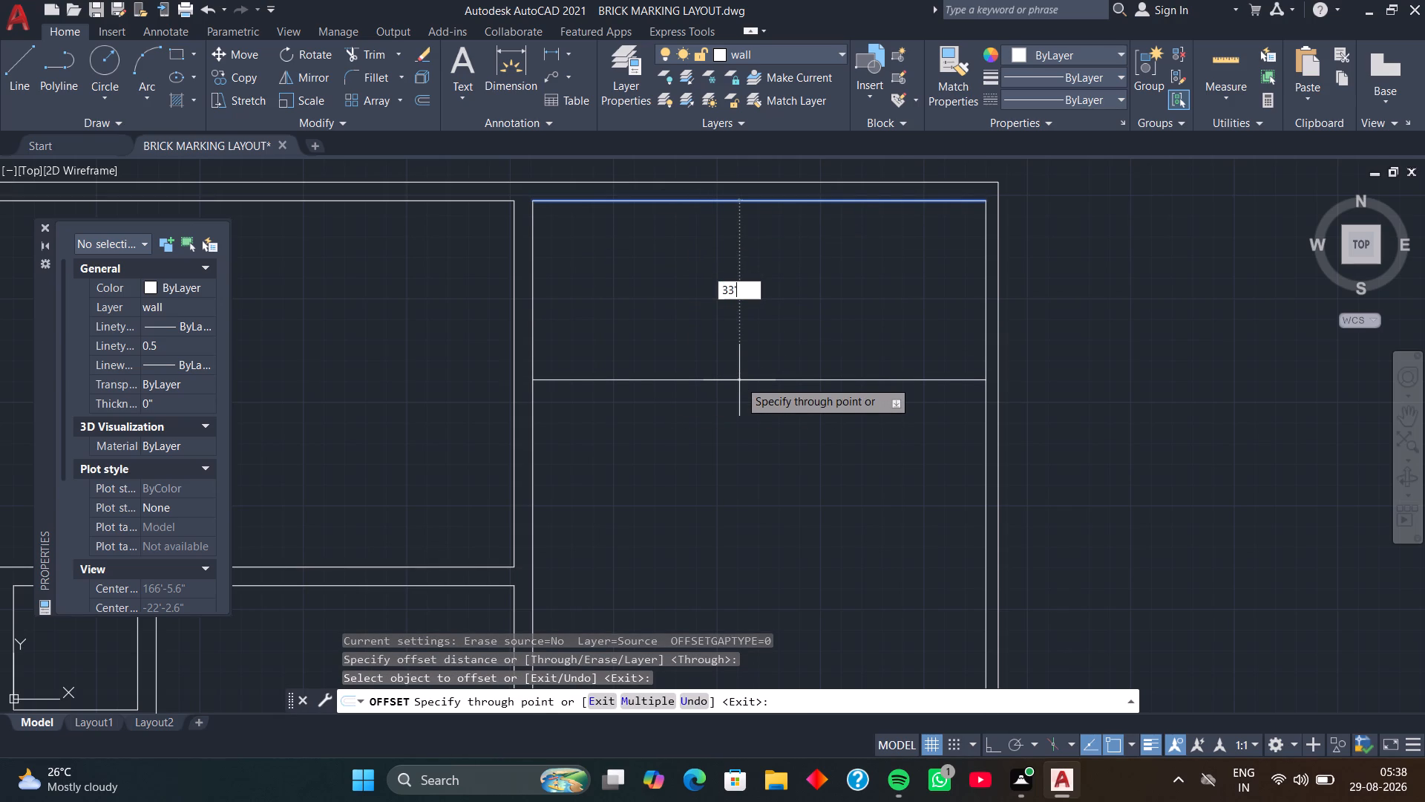
key("Return")
Offset the new horizontal line 9" further south to form the east room's cross wall.
scroll(739, 380, "down", 1)
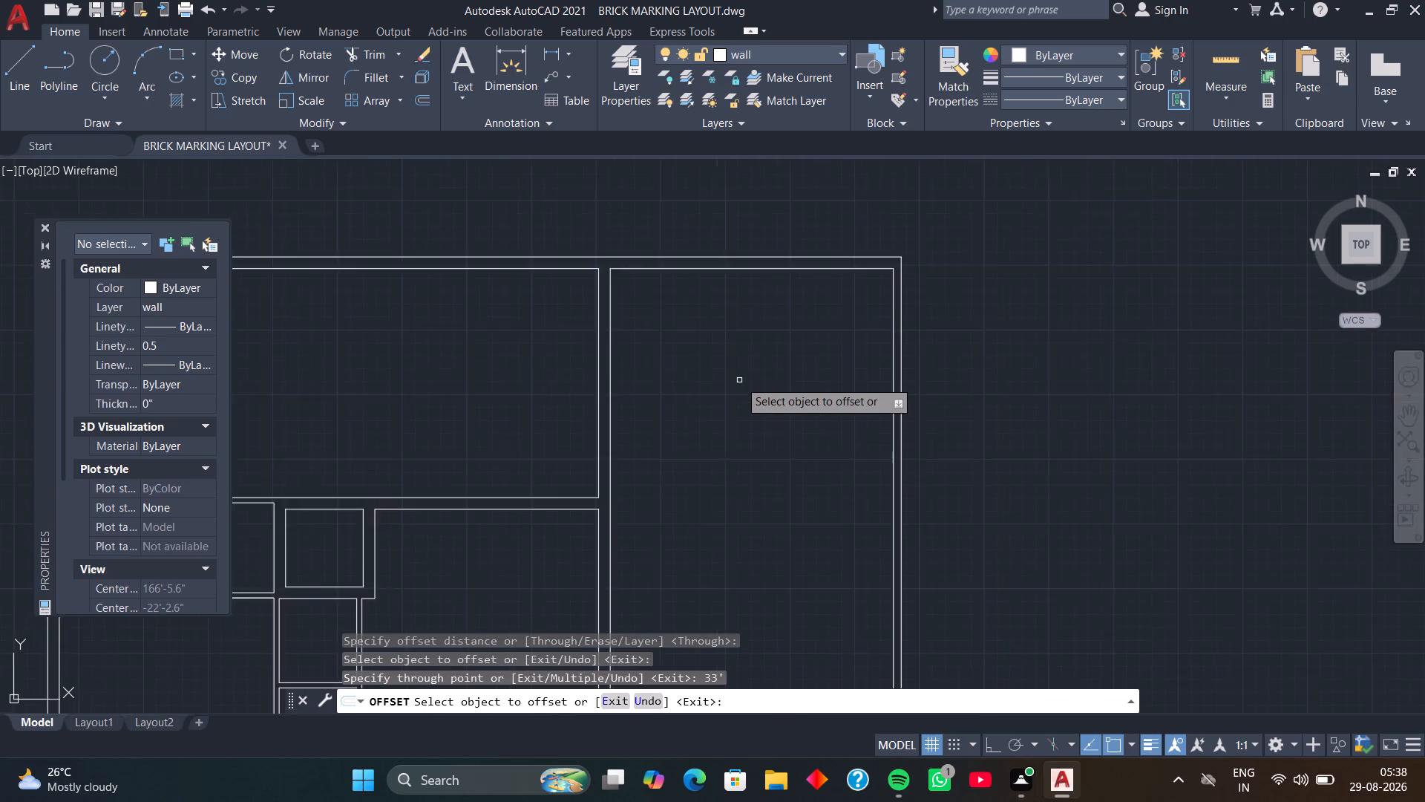
scroll(739, 380, "down", 2)
middle_click_drag(760, 471, 736, 361)
scroll(641, 452, "up", 4)
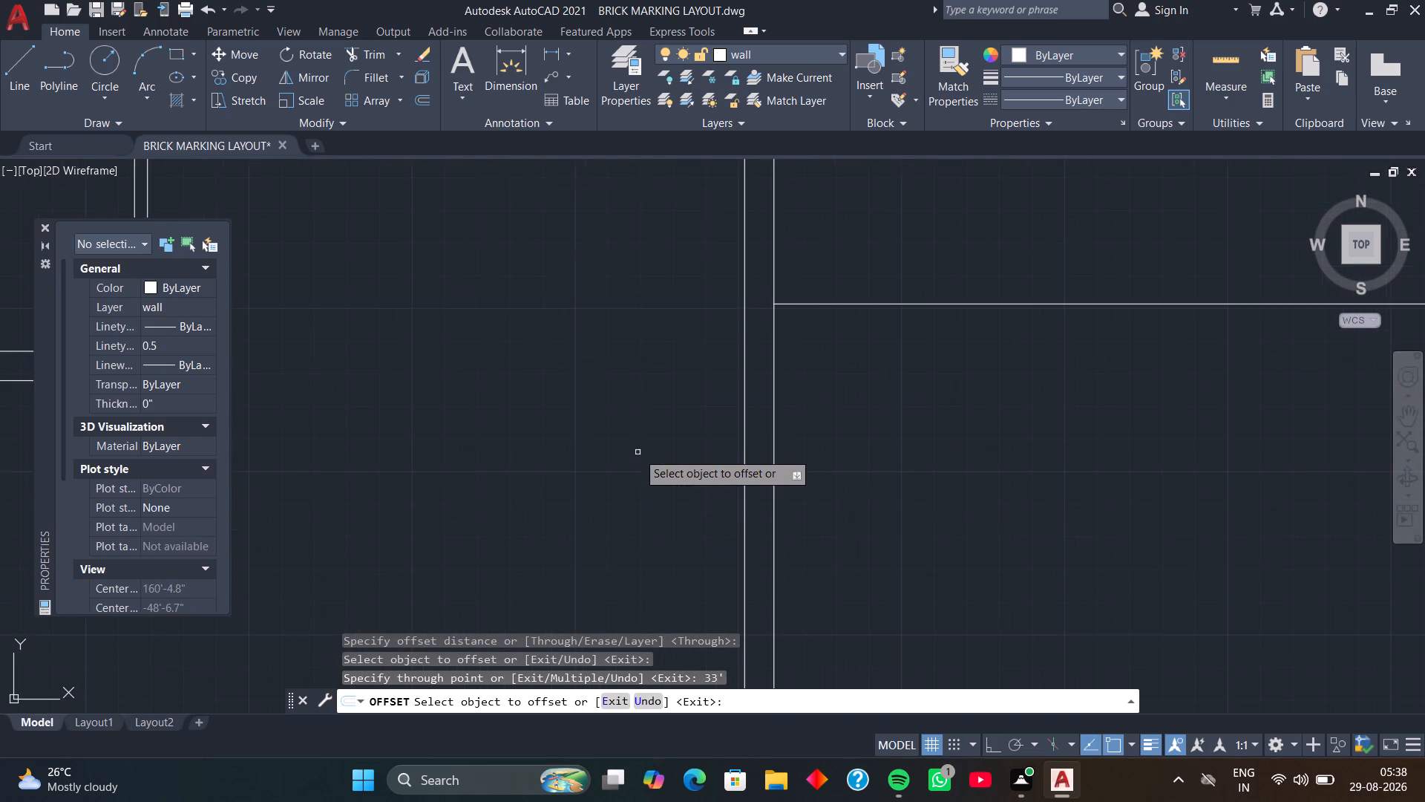
middle_click_drag(601, 399, 812, 364)
scroll(692, 348, "down", 1)
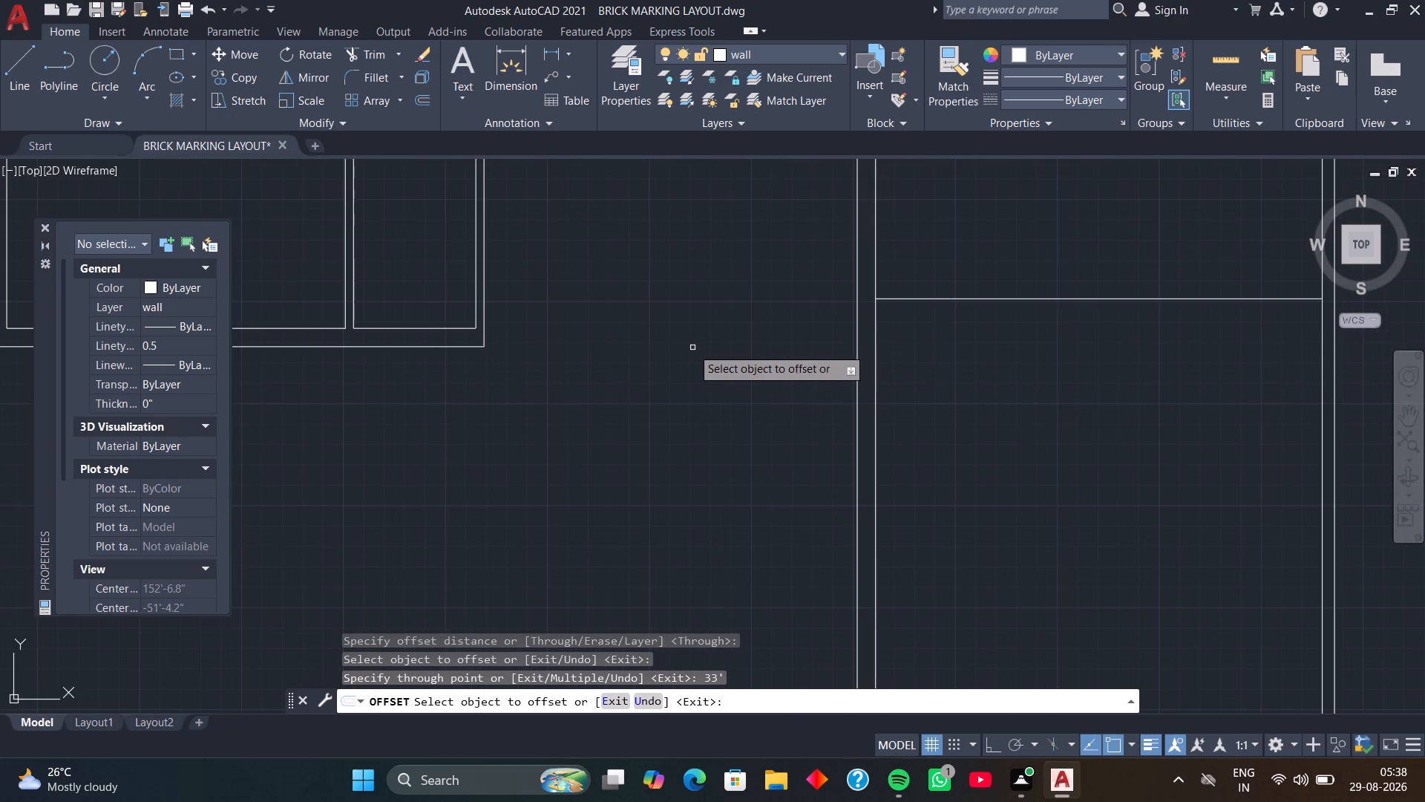
scroll(568, 392, "down", 1)
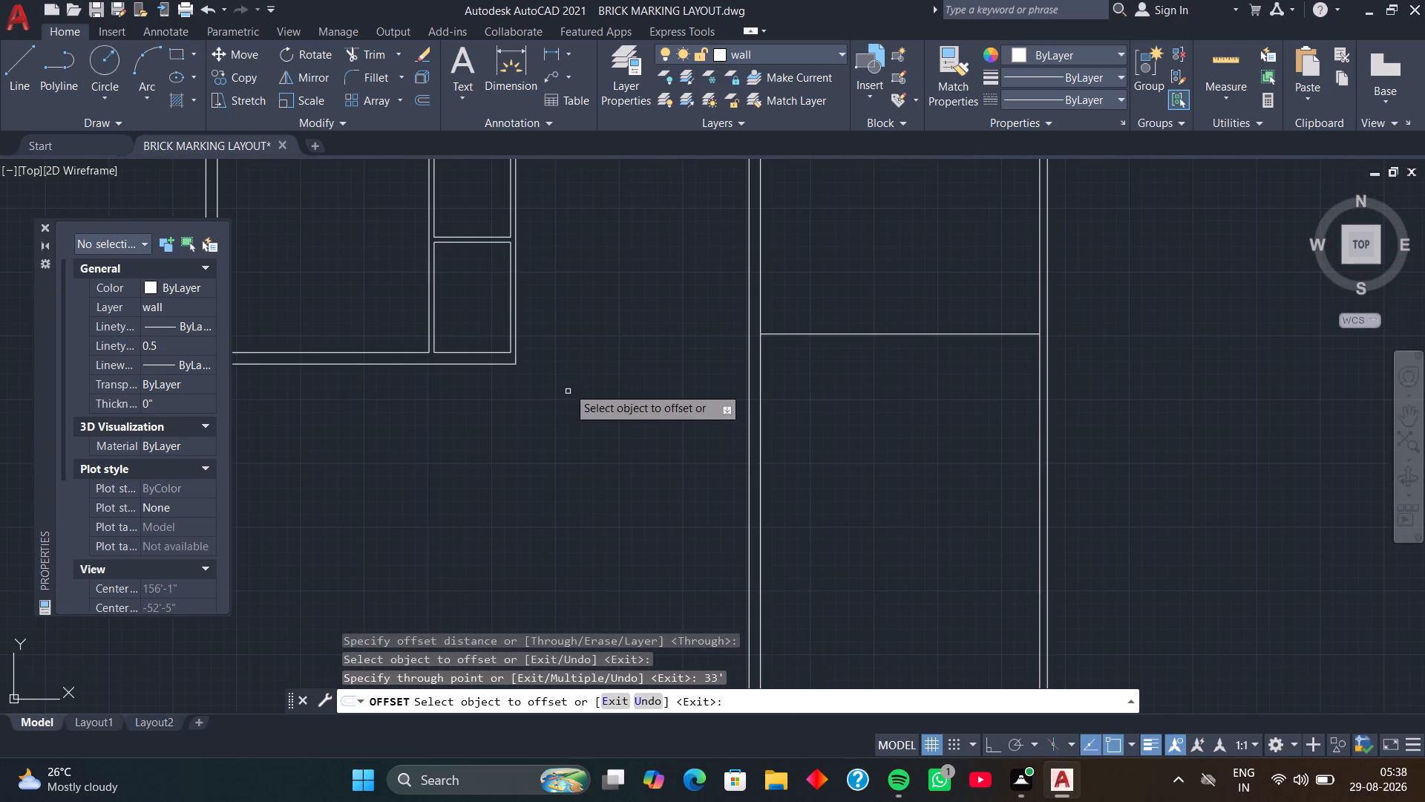
middle_click_drag(566, 372, 602, 382)
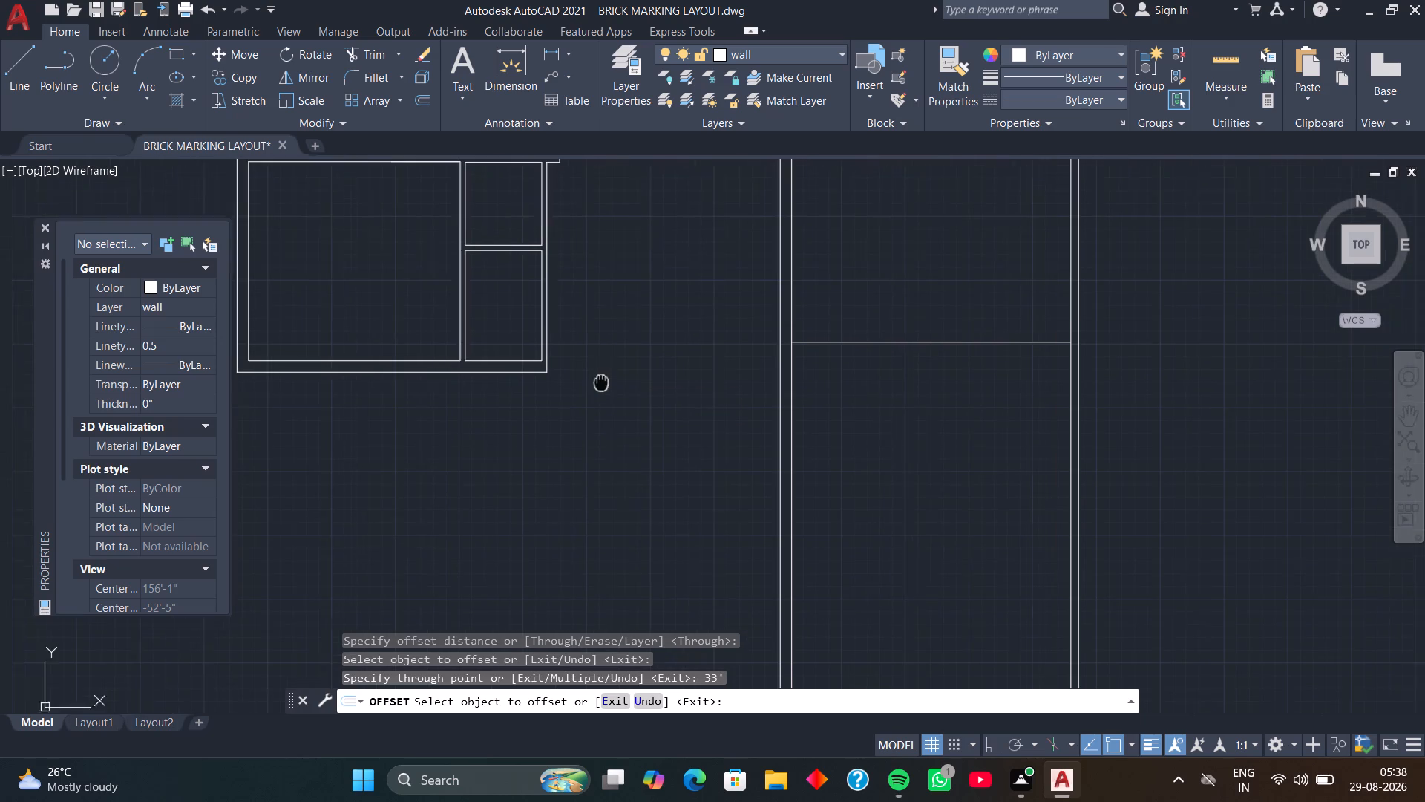
middle_click_drag(602, 382, 603, 382)
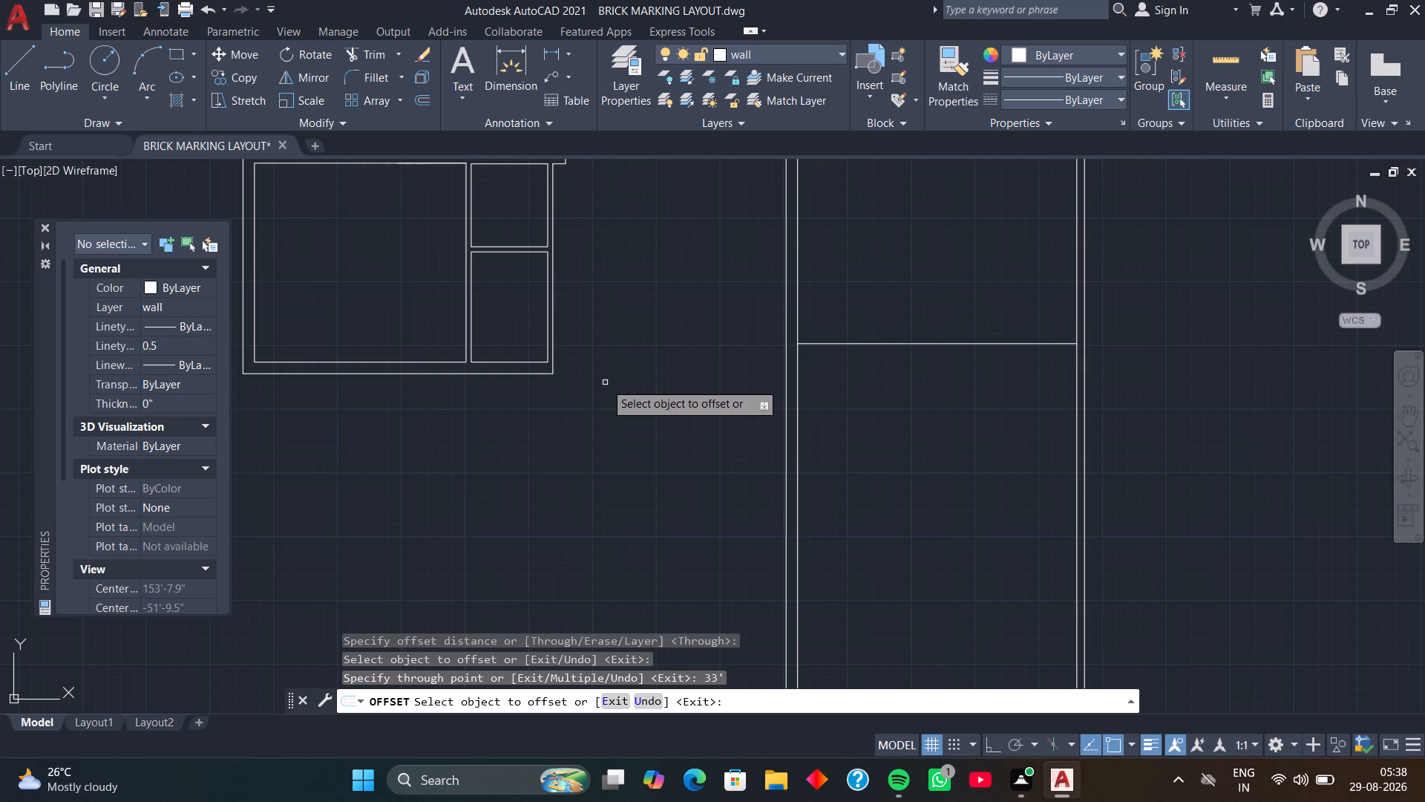
left_click(830, 345)
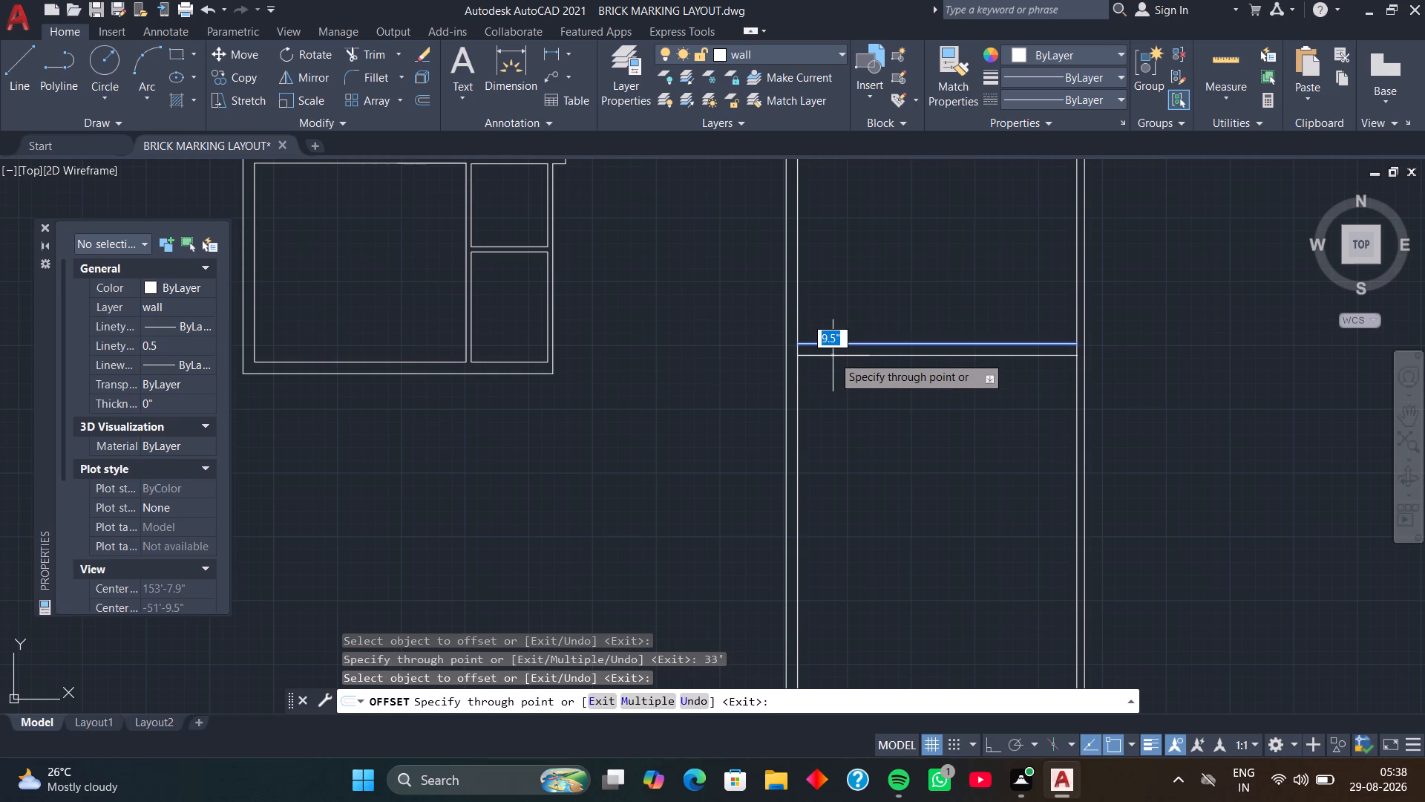
key("9")
key("Return")
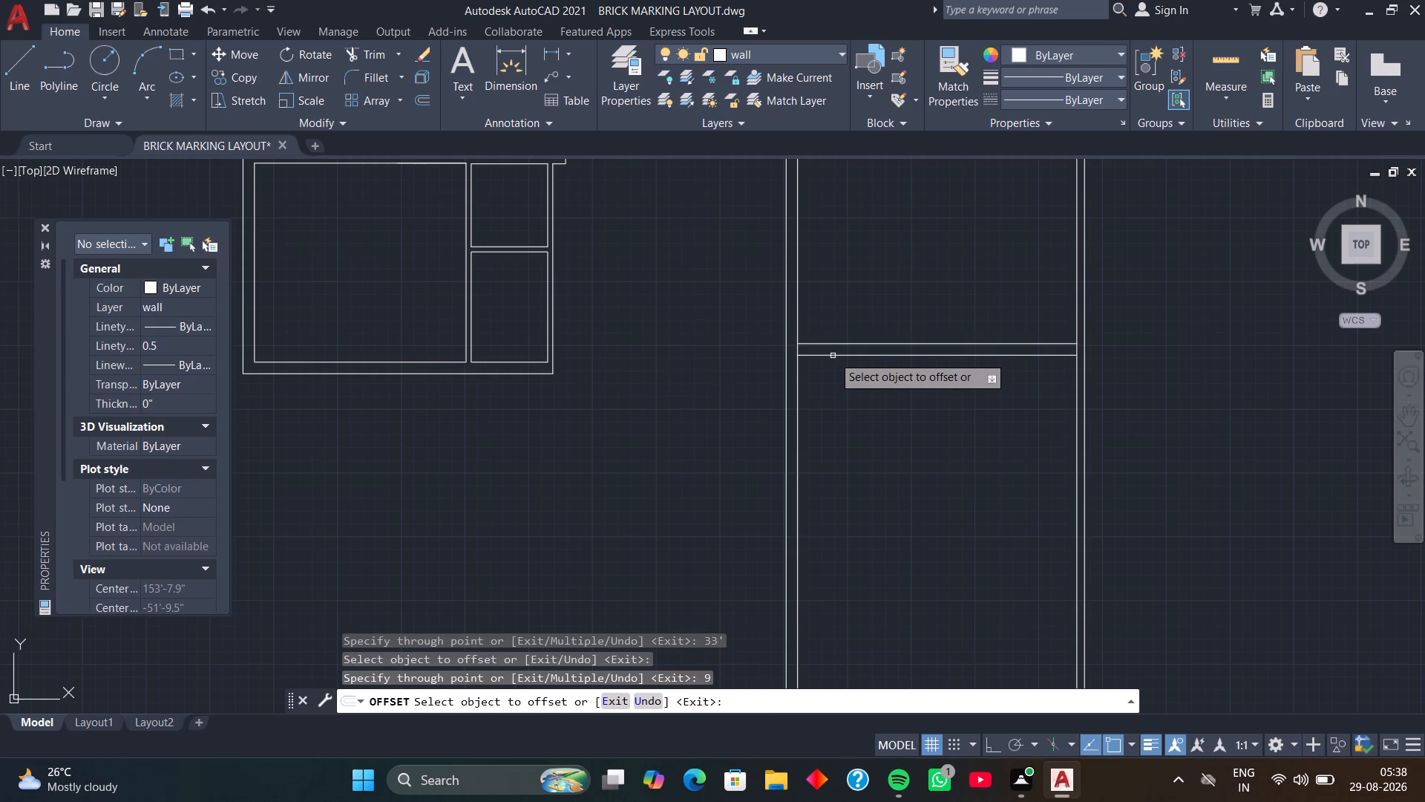
key("space")
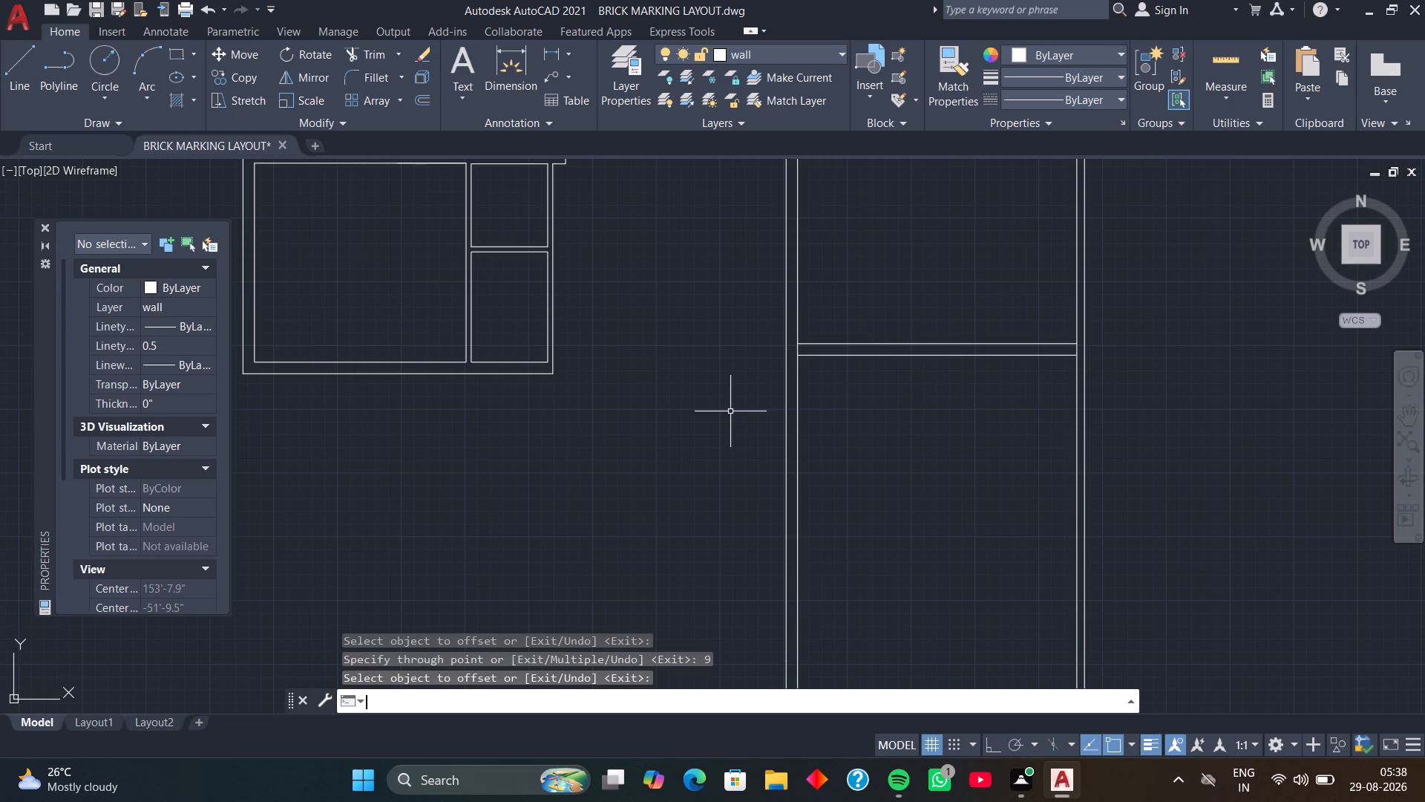
Extend the west block's outer bottom wall line east across the long vertical wall to the east wall's outer face.
key("e")
type("x")
key("space")
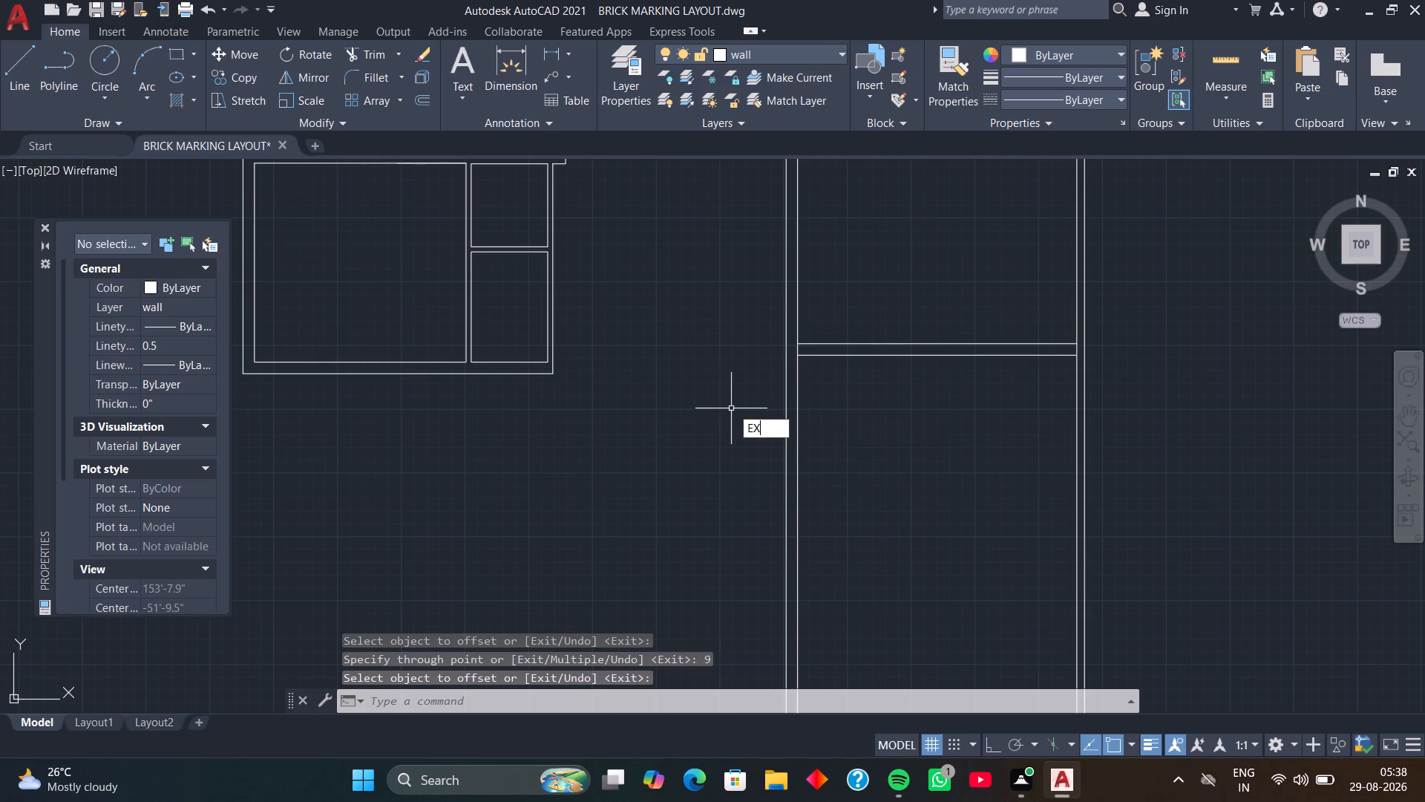
left_click(530, 367)
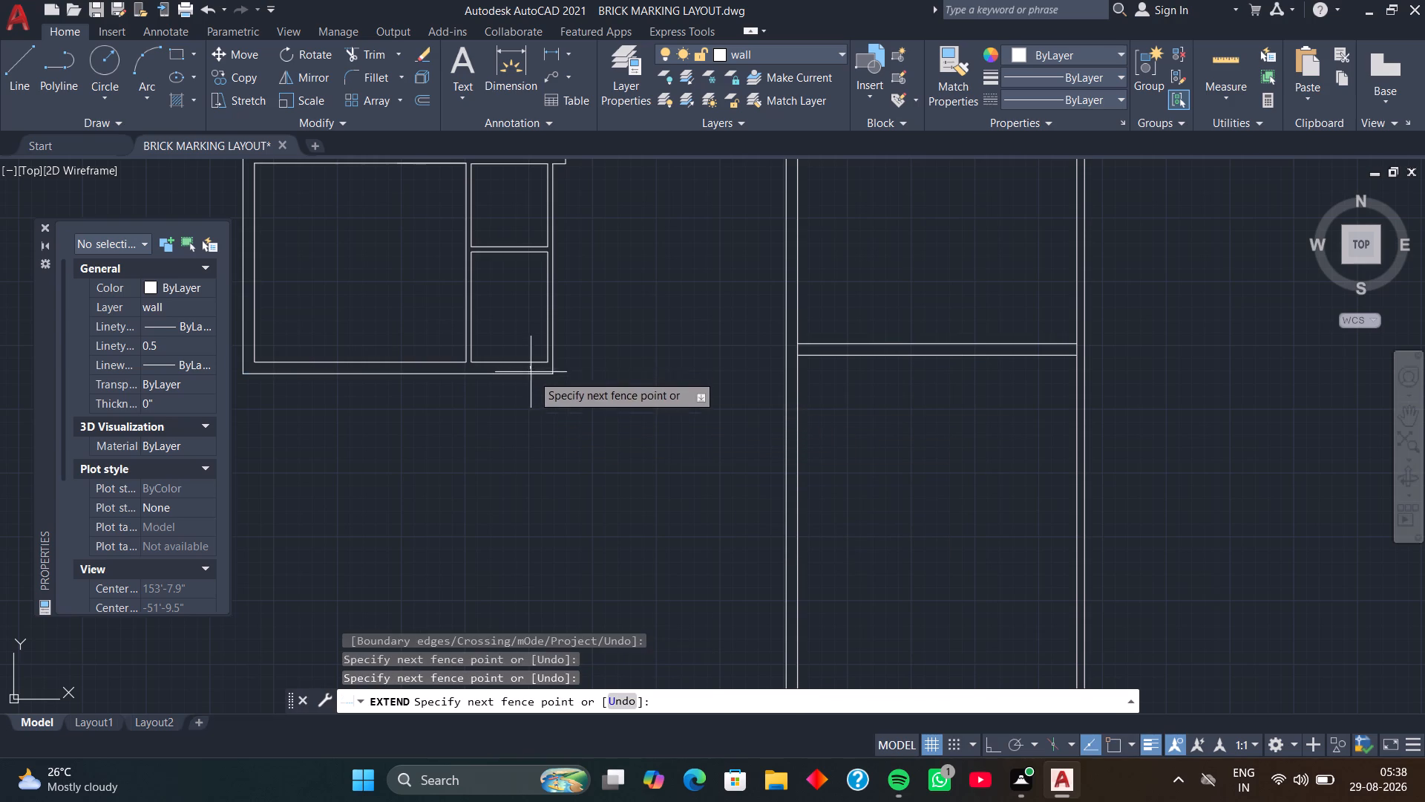
left_click(533, 379)
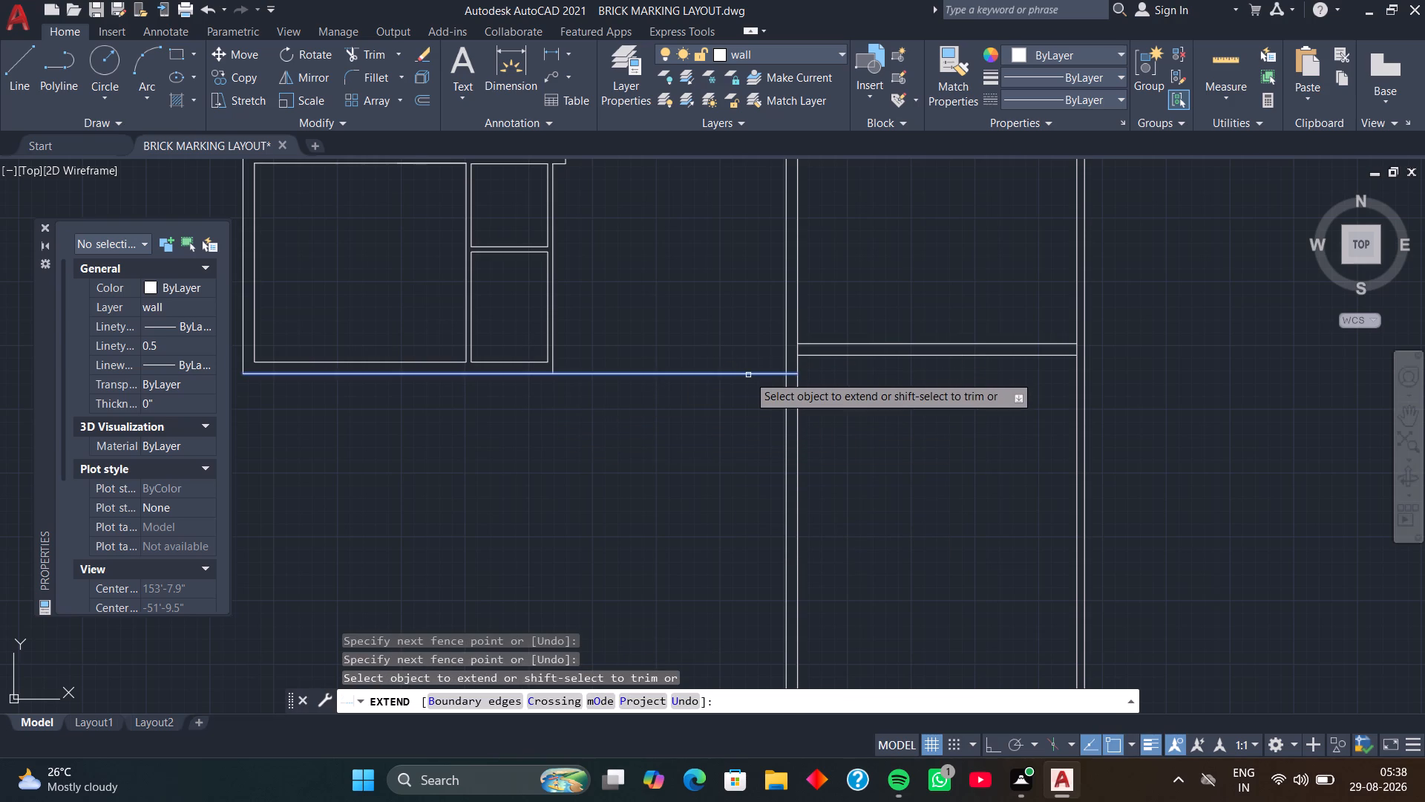
left_click(748, 375)
left_click(768, 376)
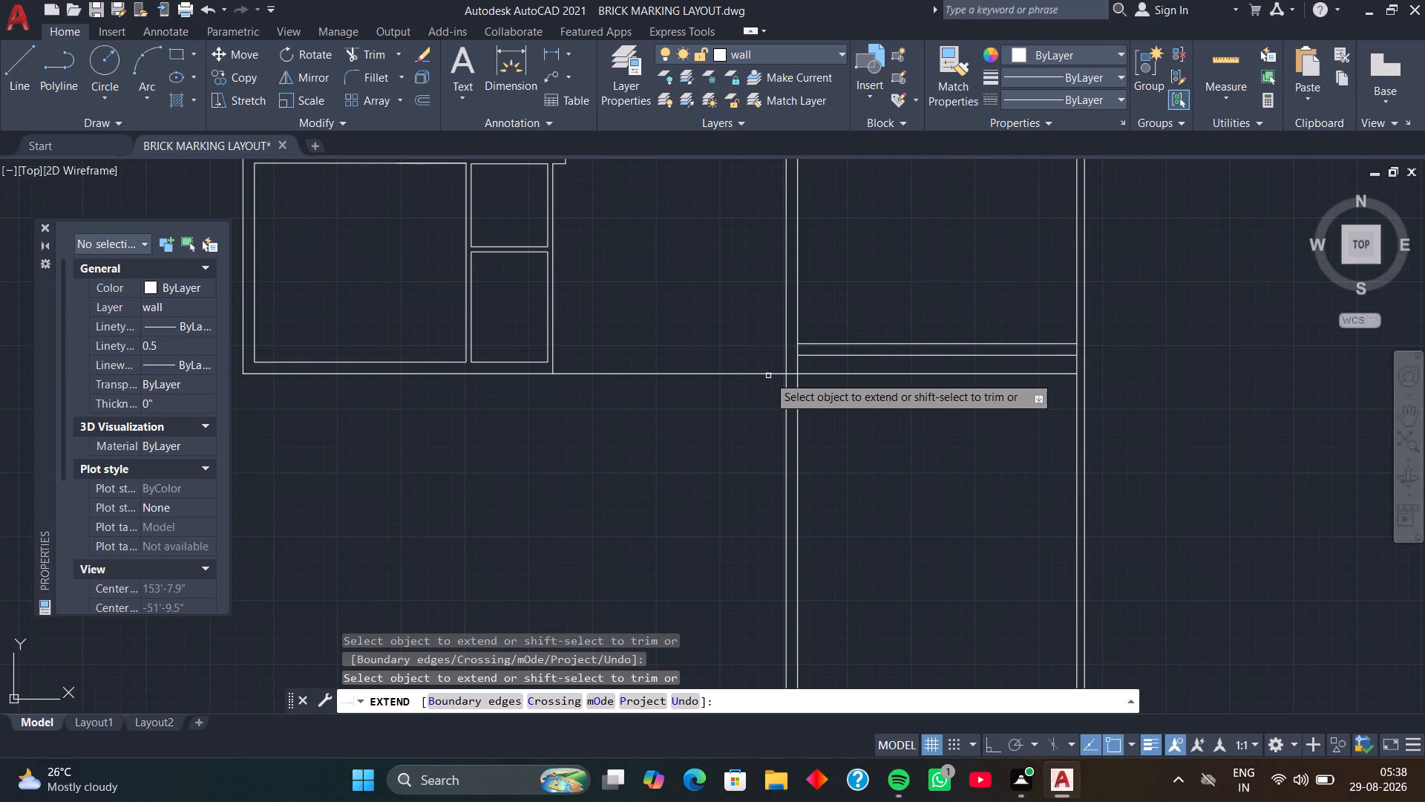
left_click(774, 373)
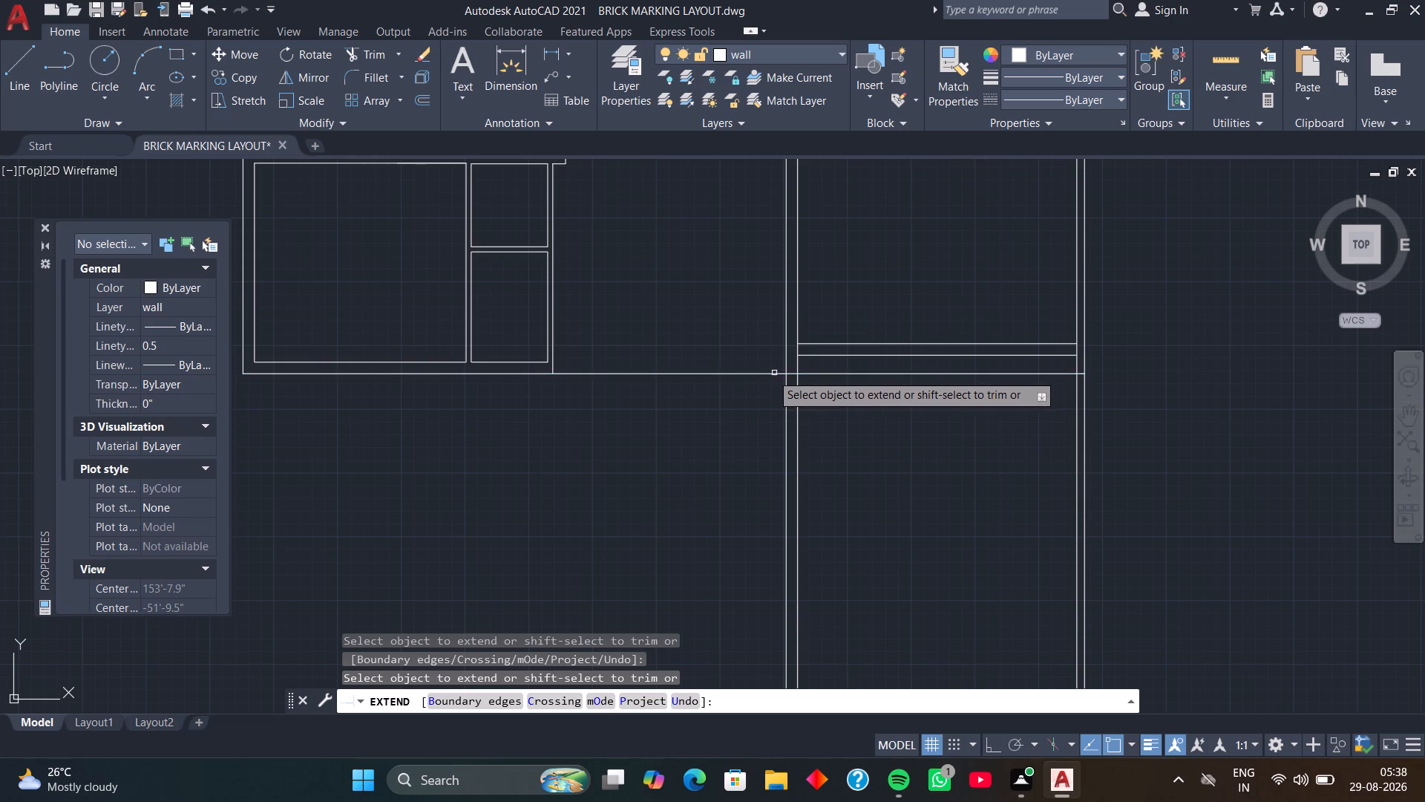
Extend the inner bottom wall line of the west block's small corner room east to the east wall's inner face.
left_click(538, 361)
left_click(545, 361)
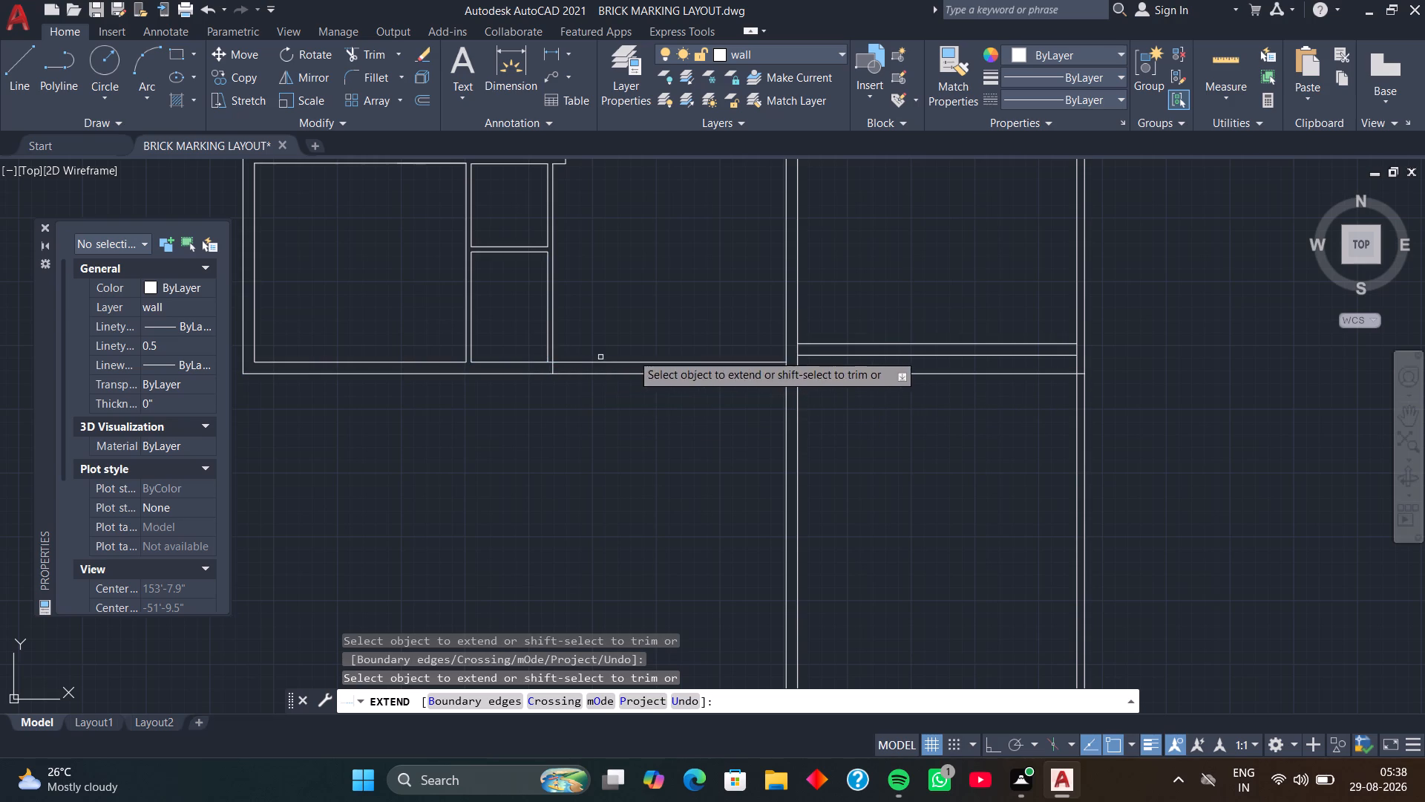
left_click(763, 362)
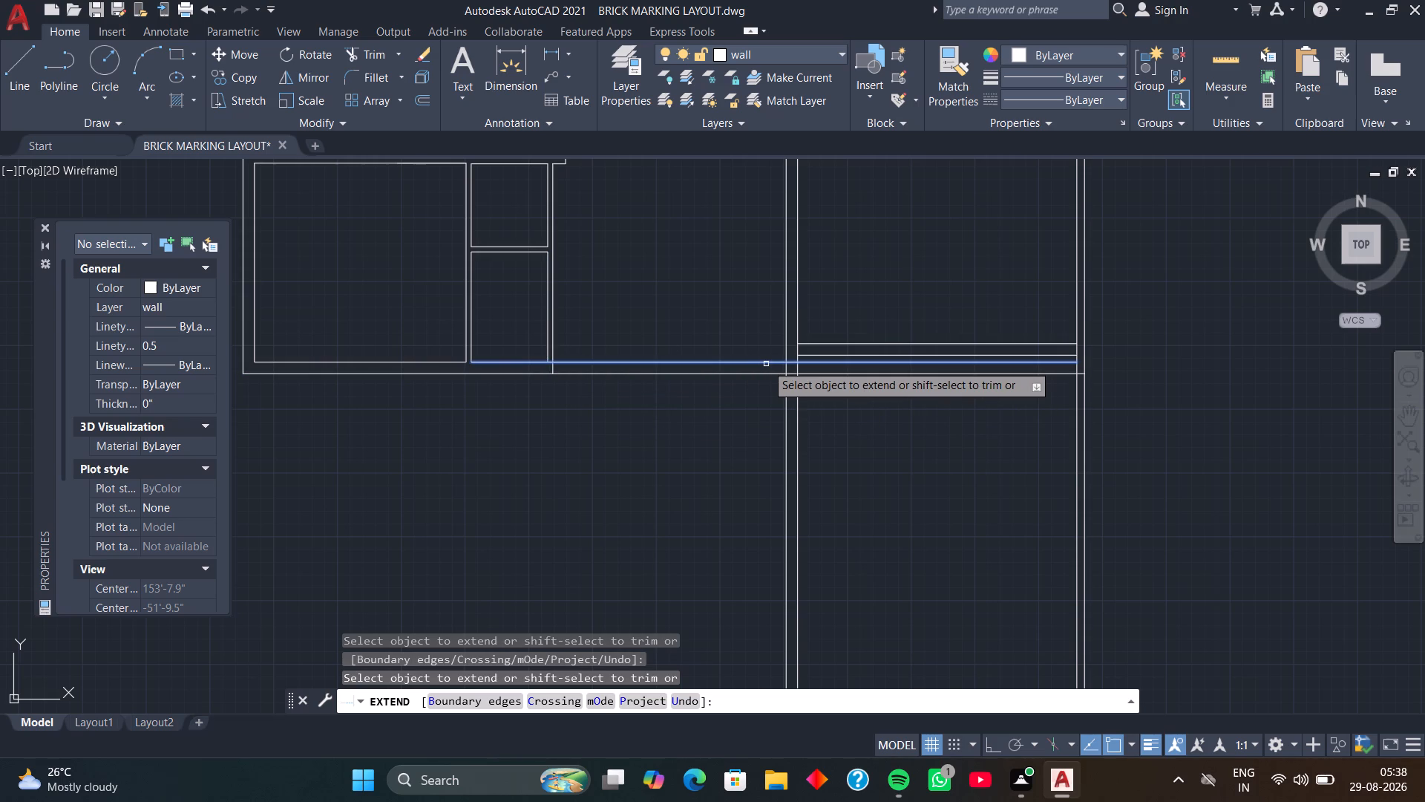
left_click(766, 364)
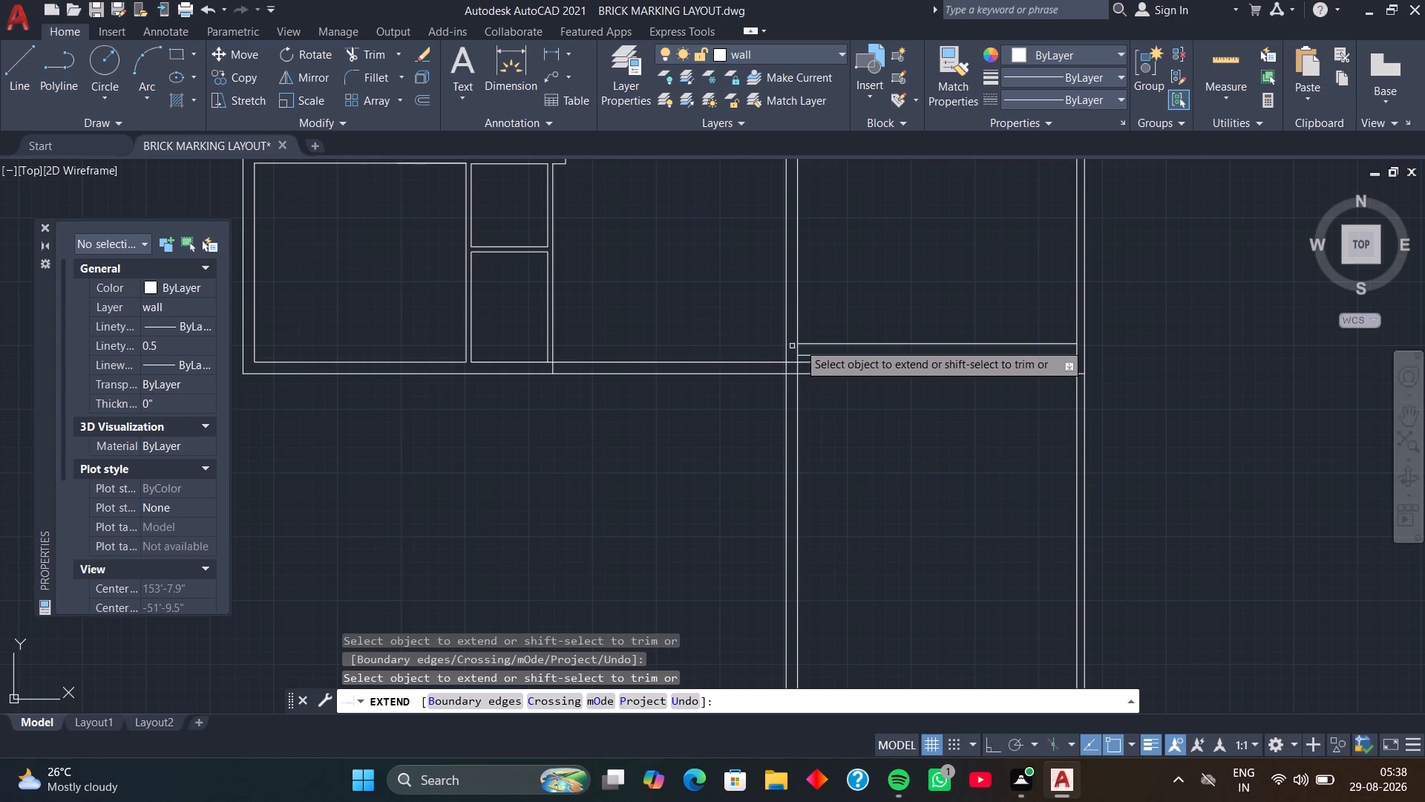
Extend both lines of the 9" cross wall west across the long vertical wall to the west block's east wall.
left_click(824, 345)
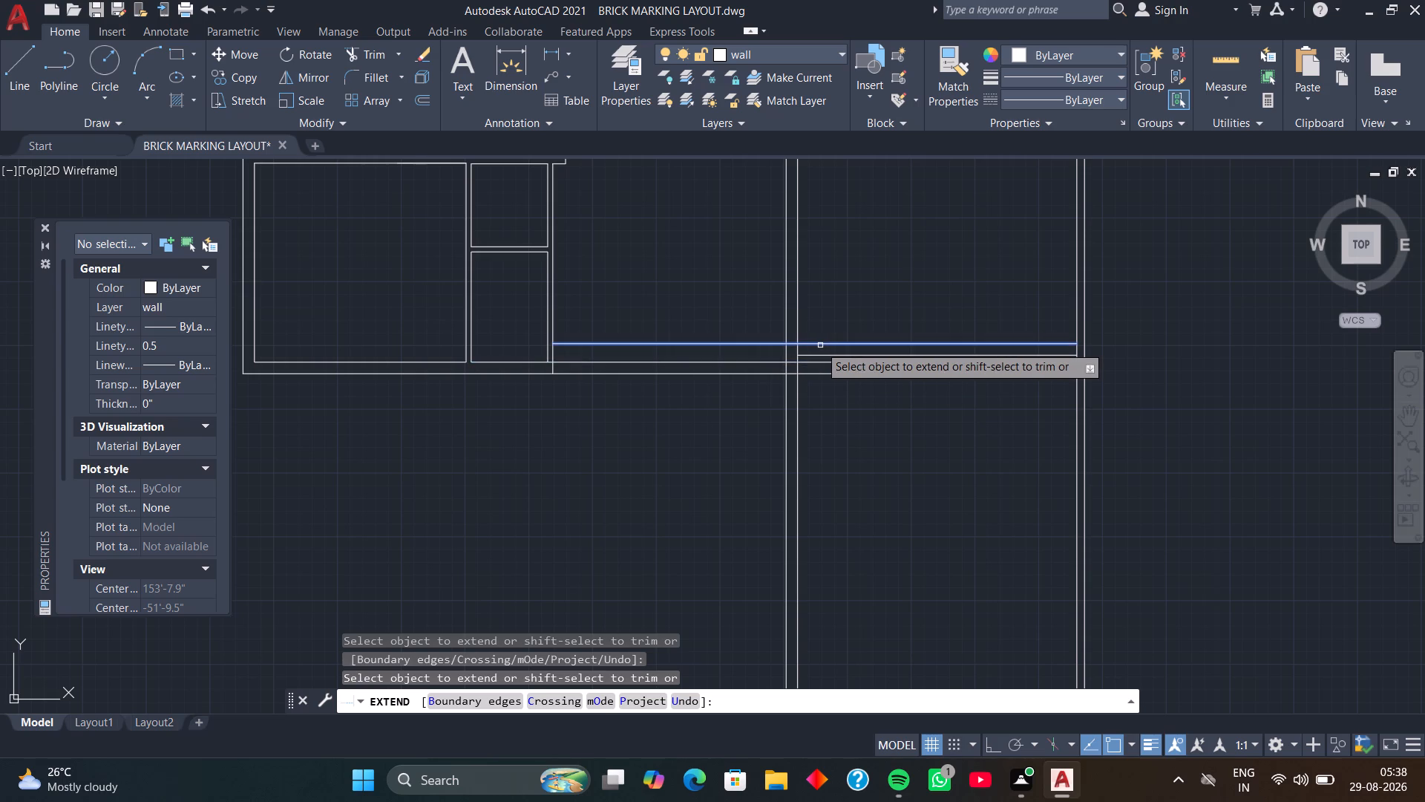
left_click(819, 345)
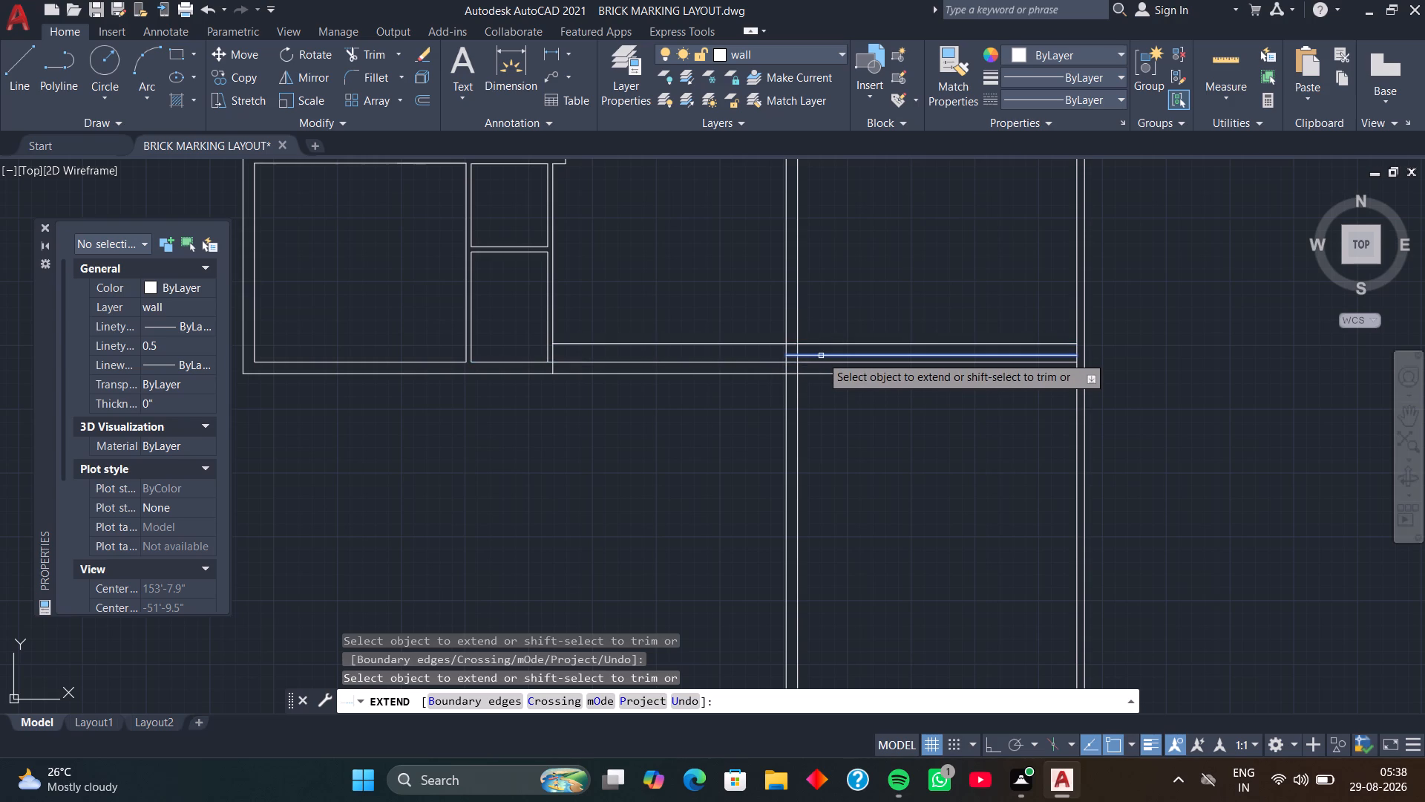
left_click(821, 356)
left_click(816, 356)
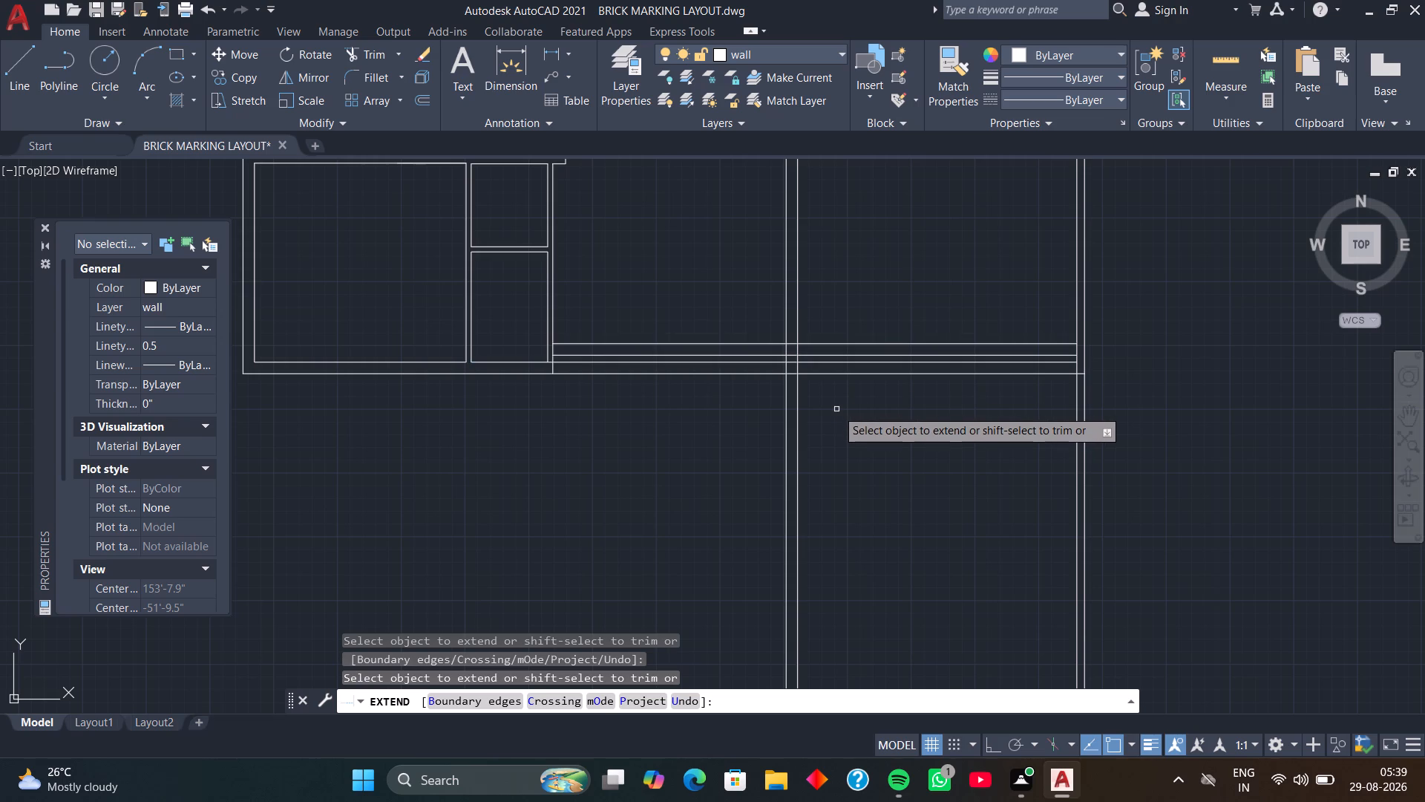
key("space")
Trim the 9" cross wall's lines east of and inside the long vertical wall, and open its west face at the junction.
key("t")
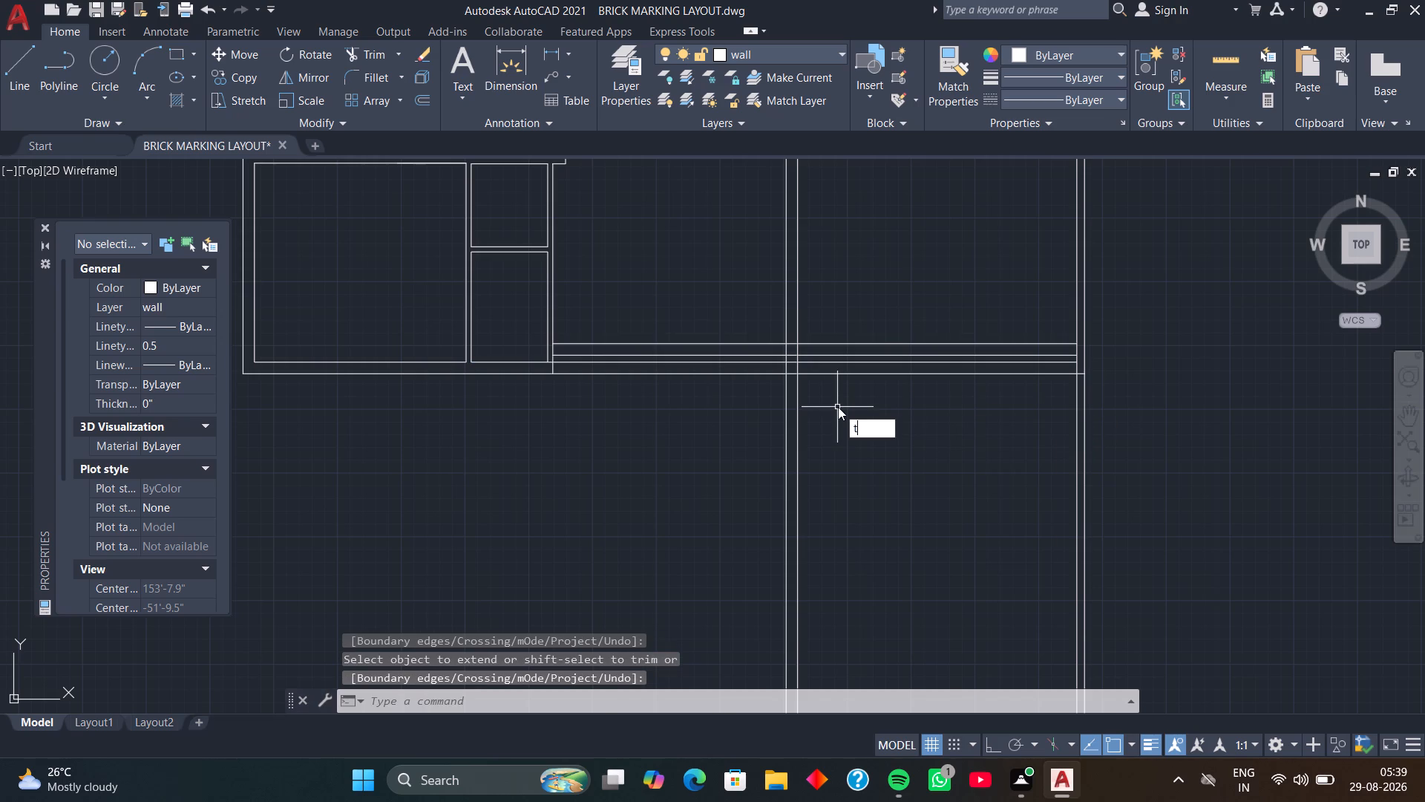
type("r")
key("space")
scroll(832, 352, "up", 2)
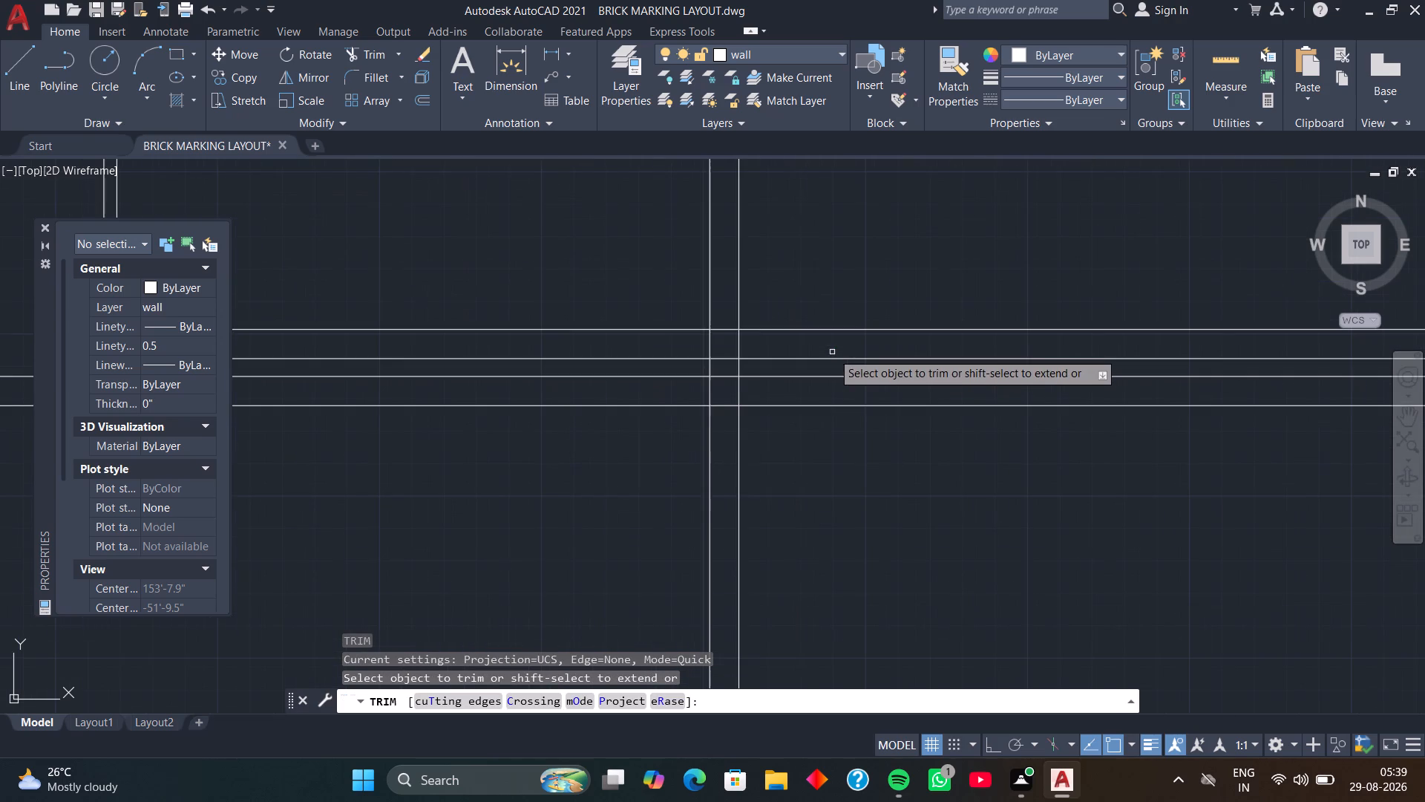
left_click(828, 356)
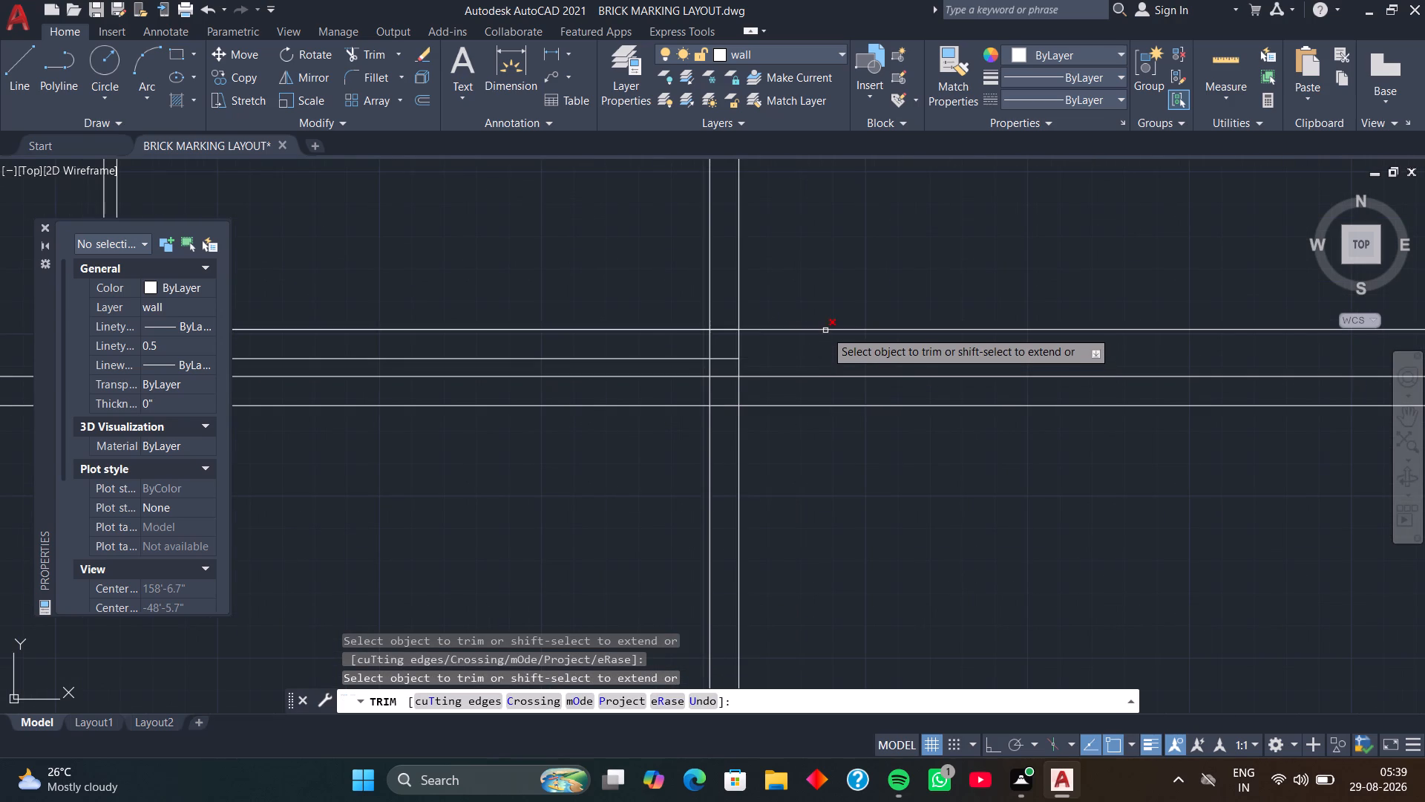
left_click(825, 330)
left_click(728, 358)
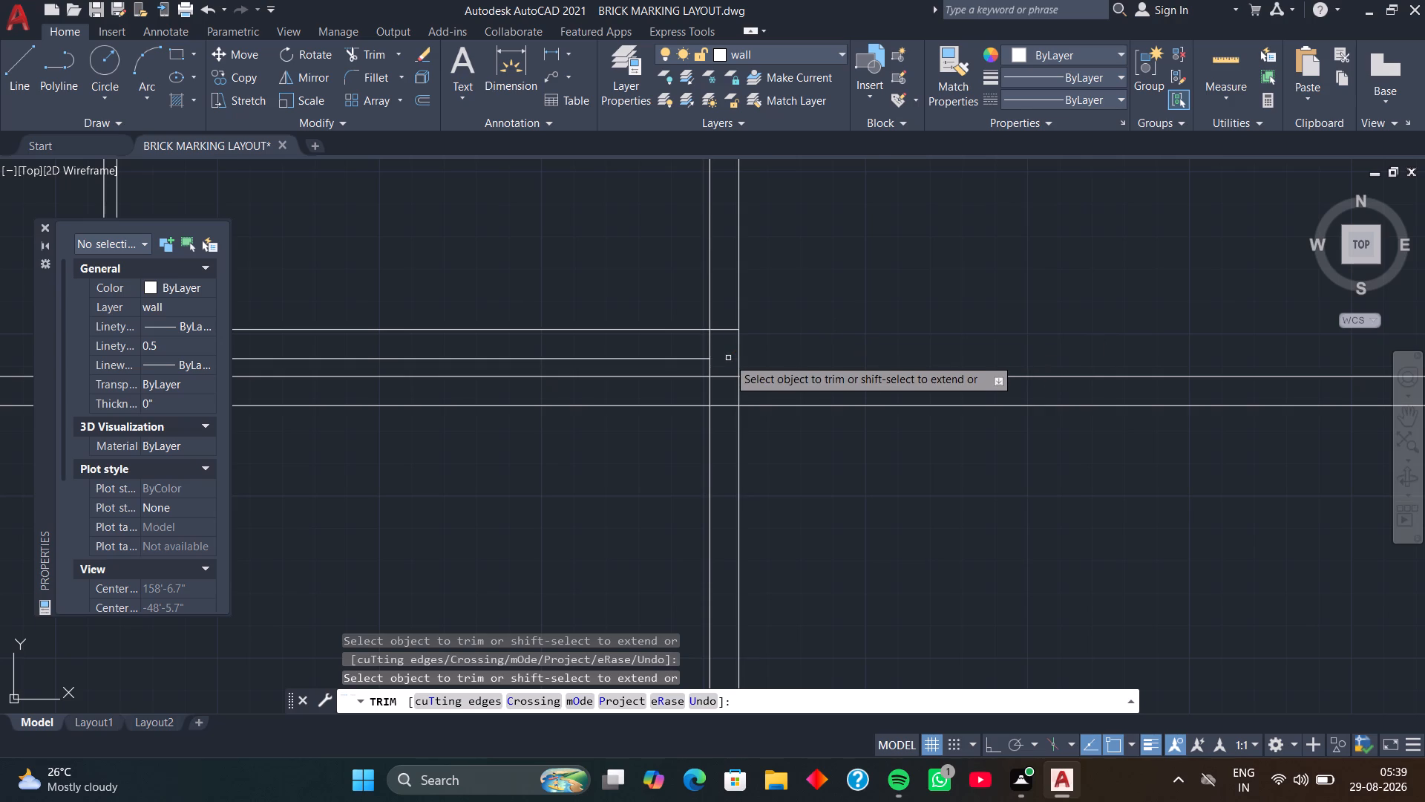
left_click(728, 327)
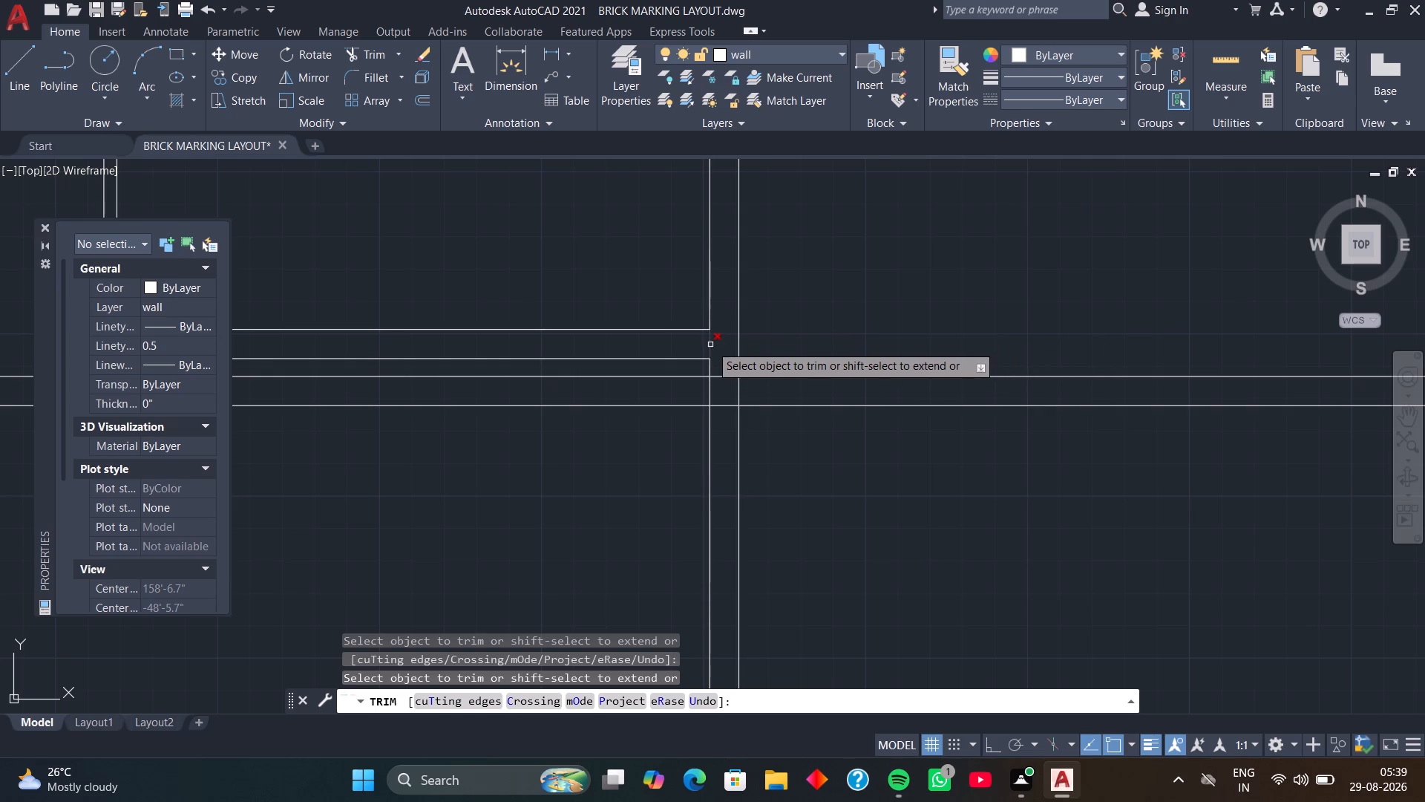
left_click(710, 345)
Trim the extended inner bottom line inside the long vertical wall and both bottom lines between that wall and the west block.
left_click(726, 378)
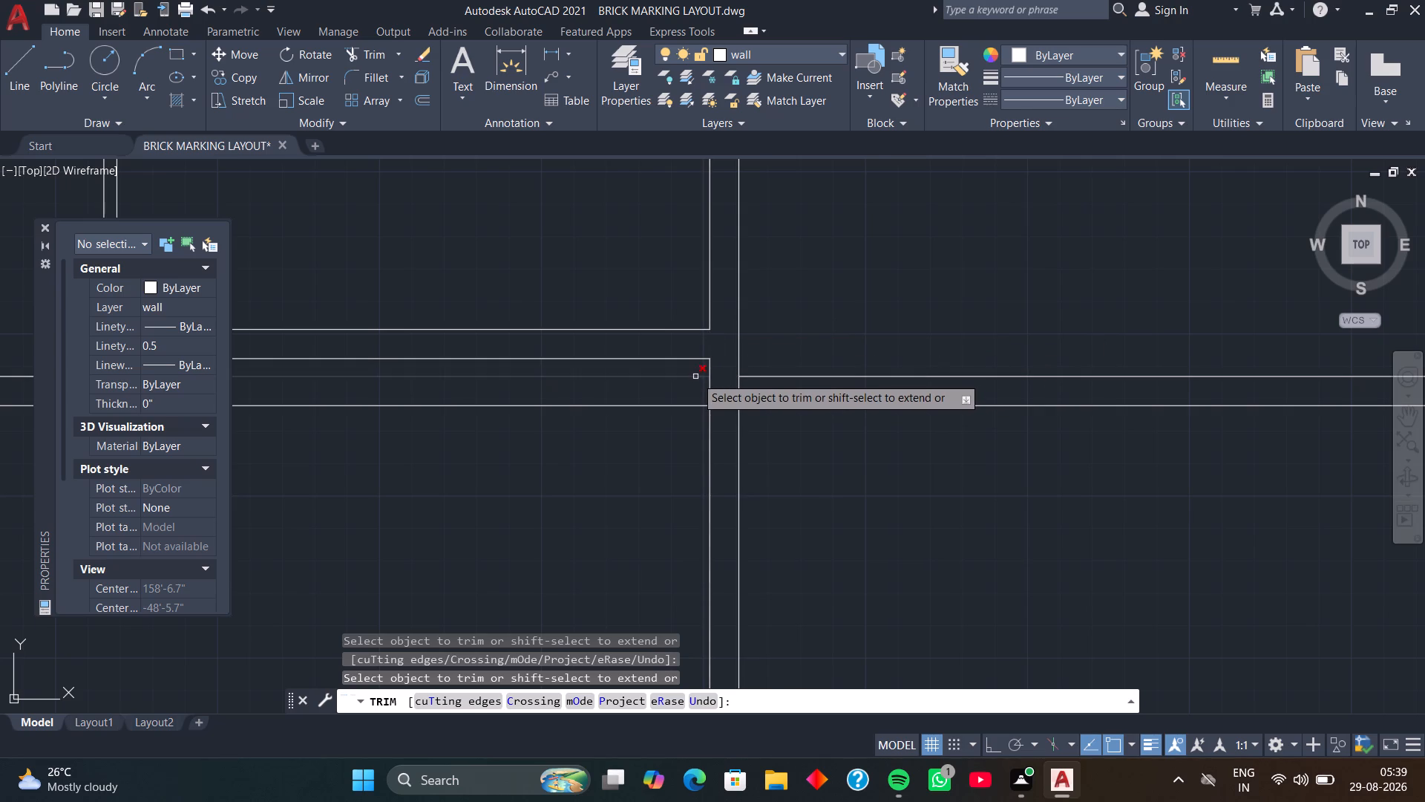
left_click(695, 376)
left_click(695, 404)
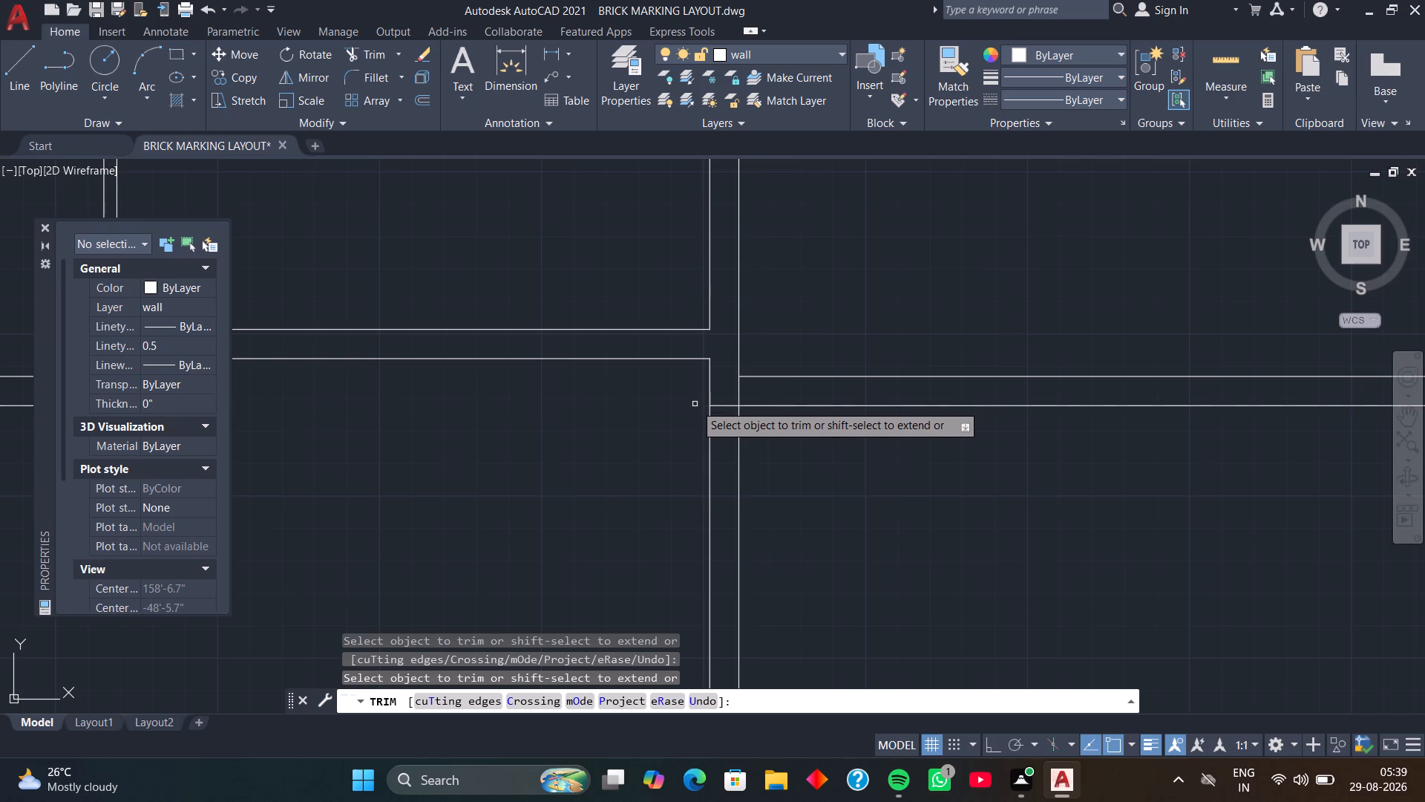
Trim the small corner room's inner bottom line inside its east wall, and open that wall's east face at the cross wall junction.
scroll(694, 403, "down", 1)
middle_click_drag(667, 431, 753, 428)
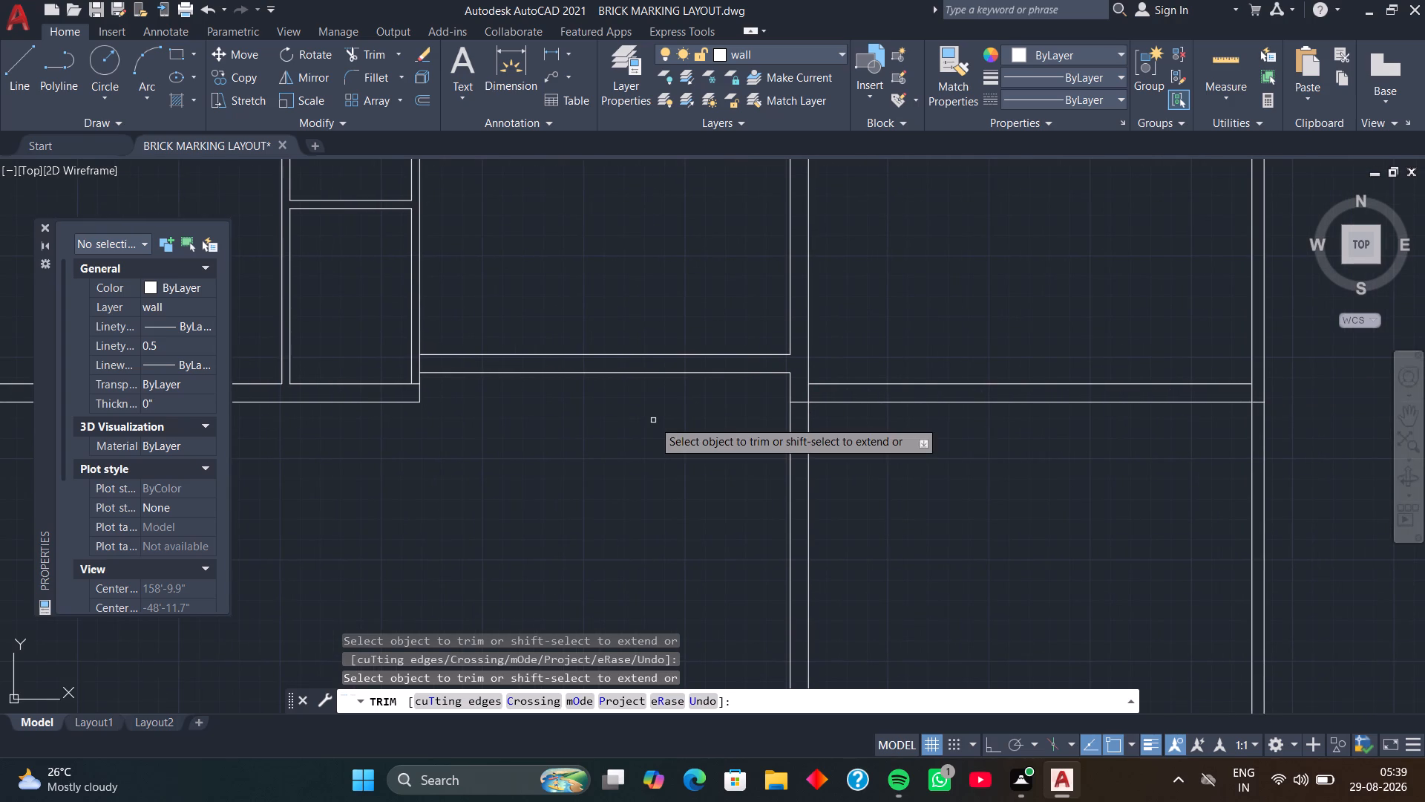
middle_click_drag(455, 414, 581, 423)
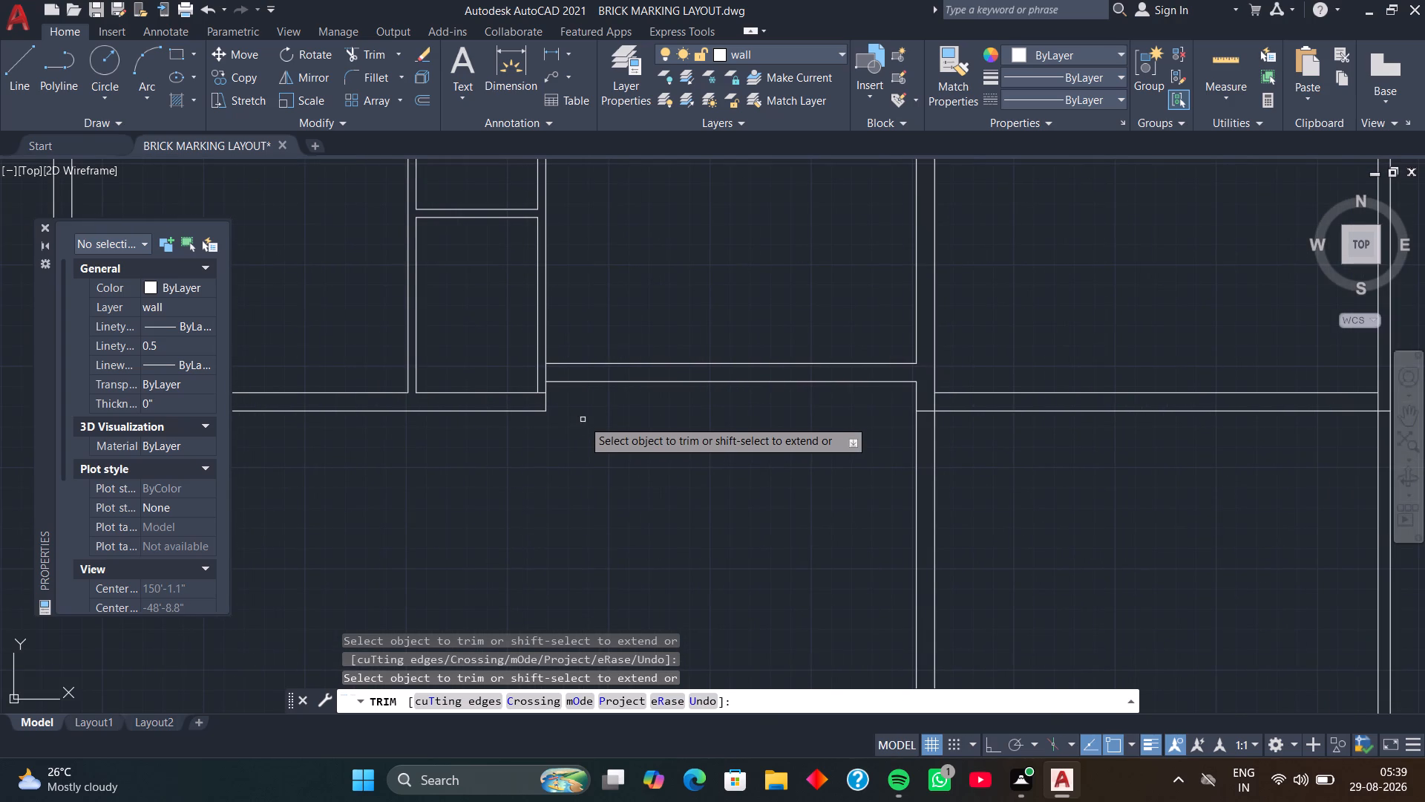
scroll(527, 383, "up", 3)
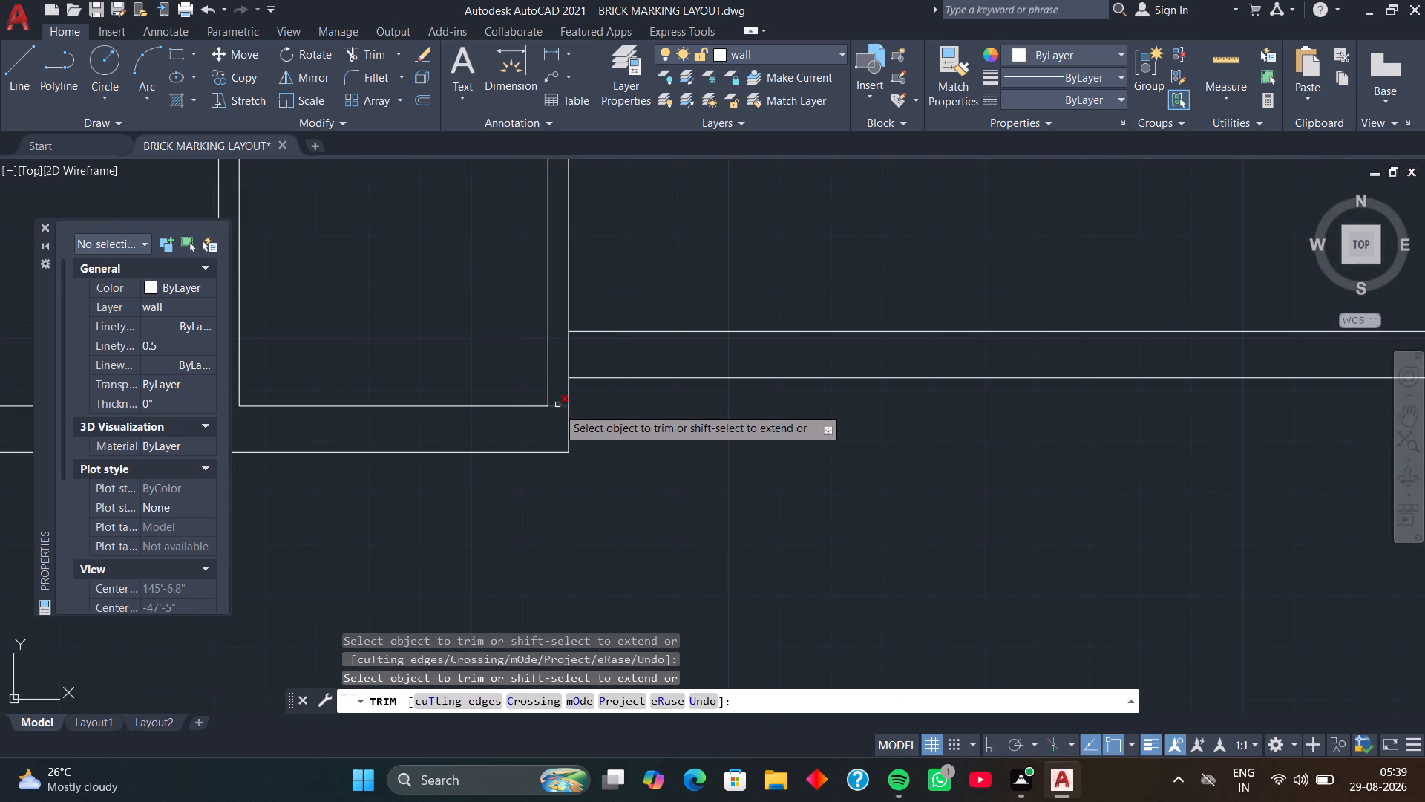
left_click(557, 407)
left_click(569, 356)
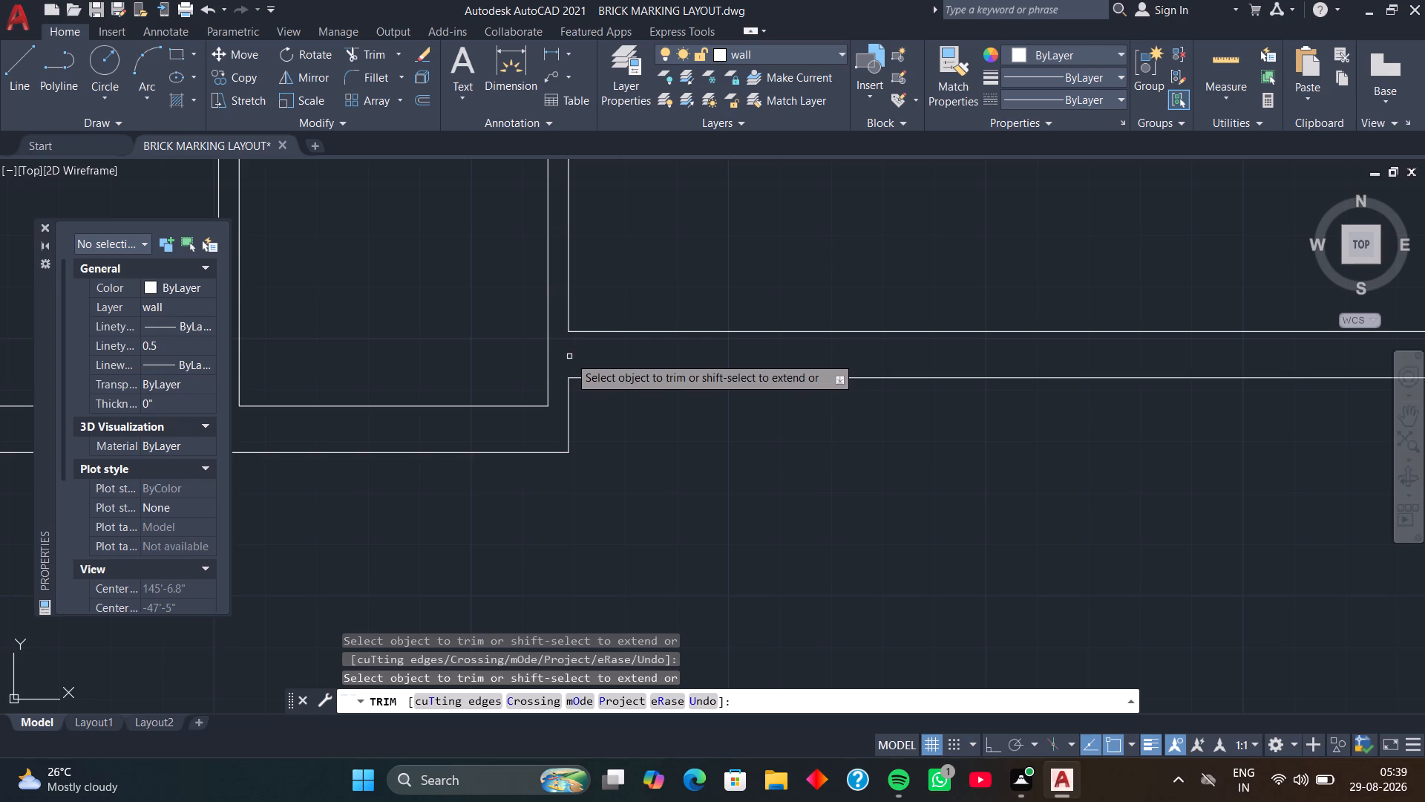
Trim the long vertical wall's east face at the bottom wall junction and both of its lines below the bottom wall.
scroll(711, 431, "down", 3)
middle_click_drag(799, 434, 549, 427)
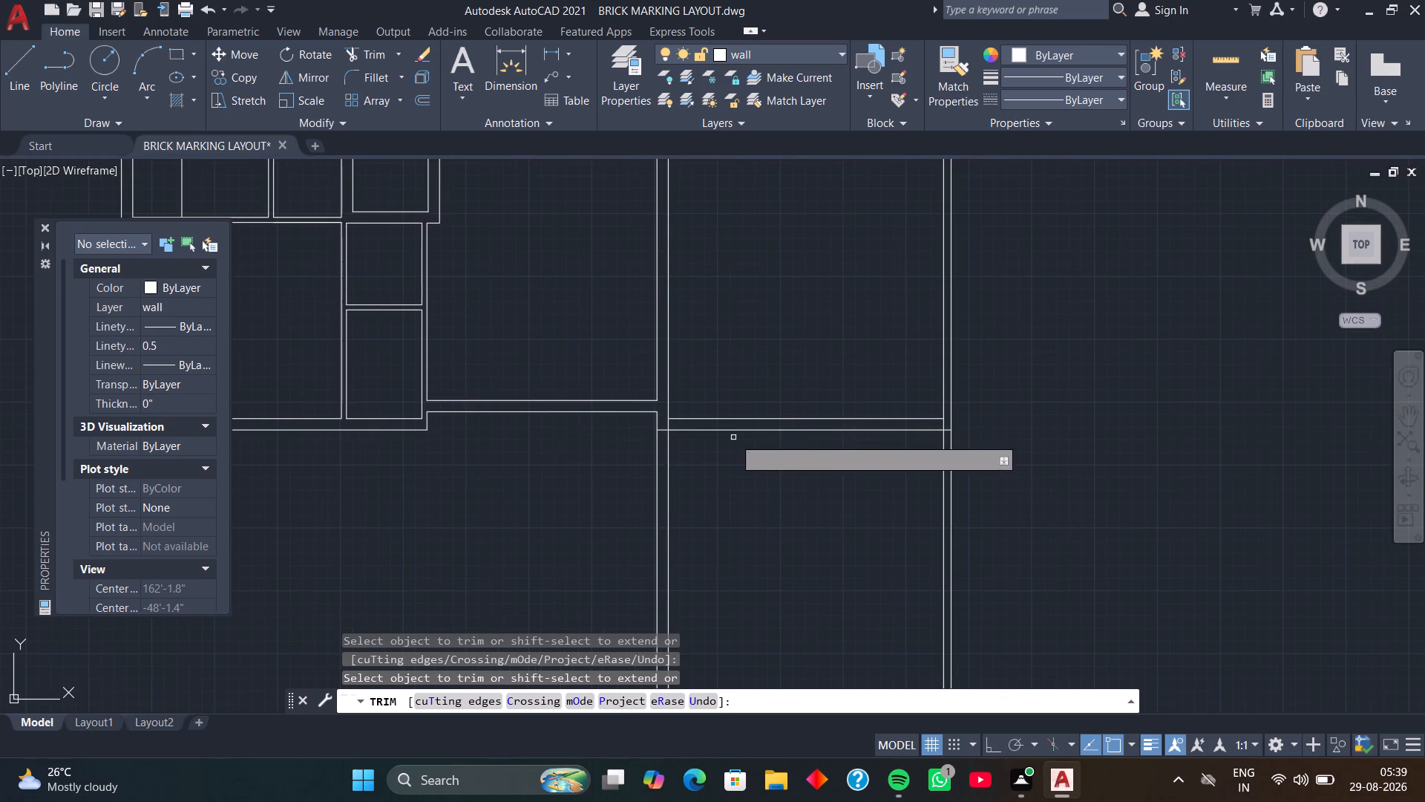
scroll(669, 429, "up", 3)
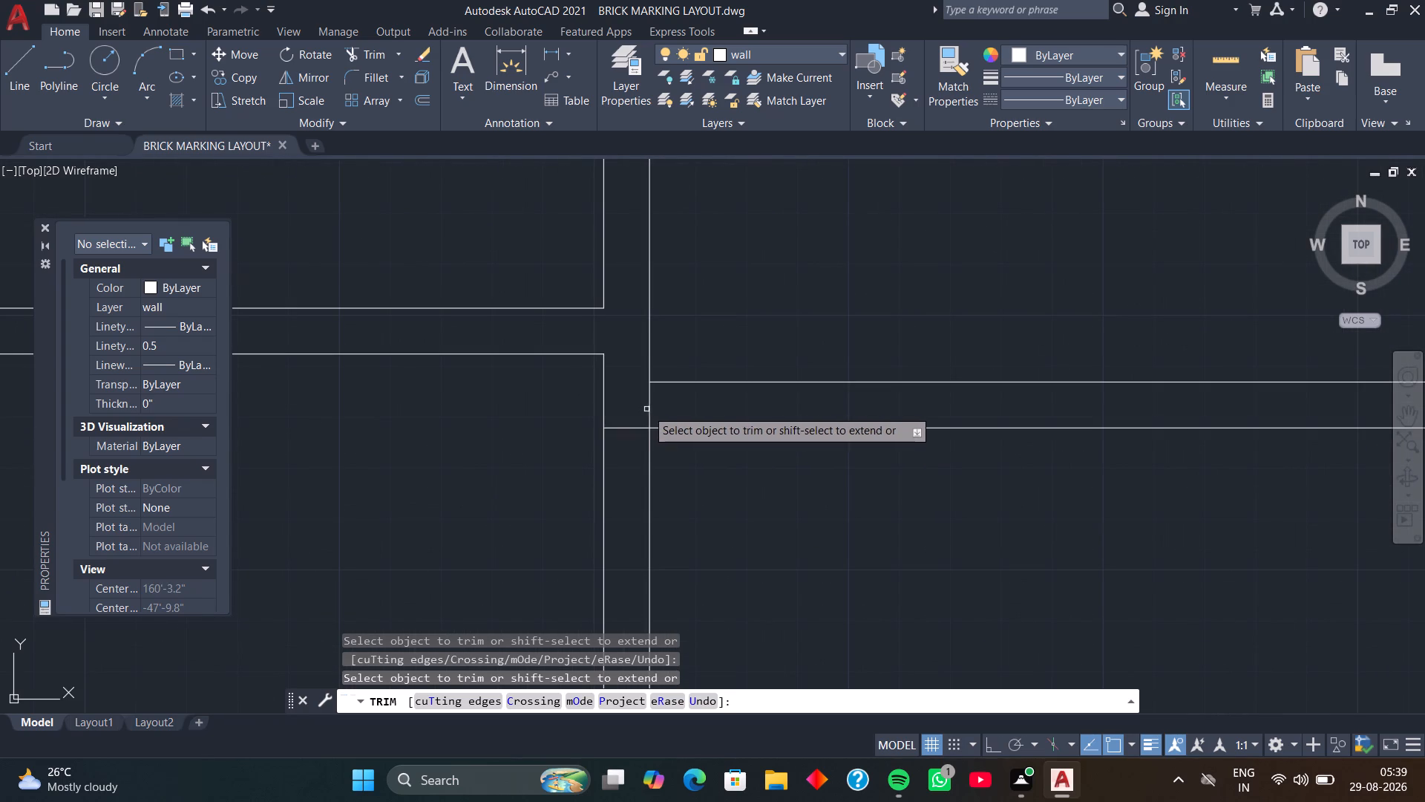
left_click(648, 410)
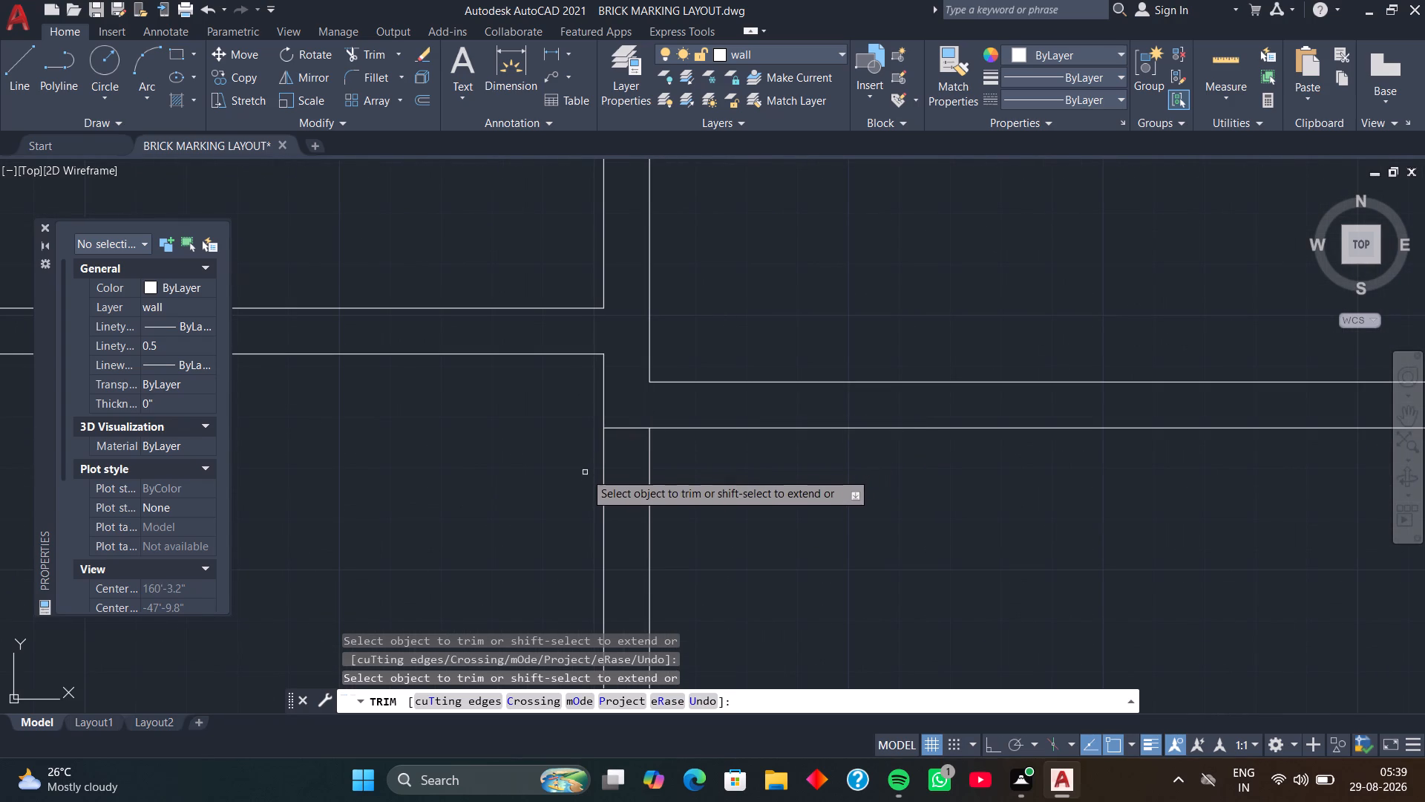
left_click_drag(585, 474, 708, 475)
scroll(704, 483, "down", 3)
middle_click_drag(669, 511, 666, 499)
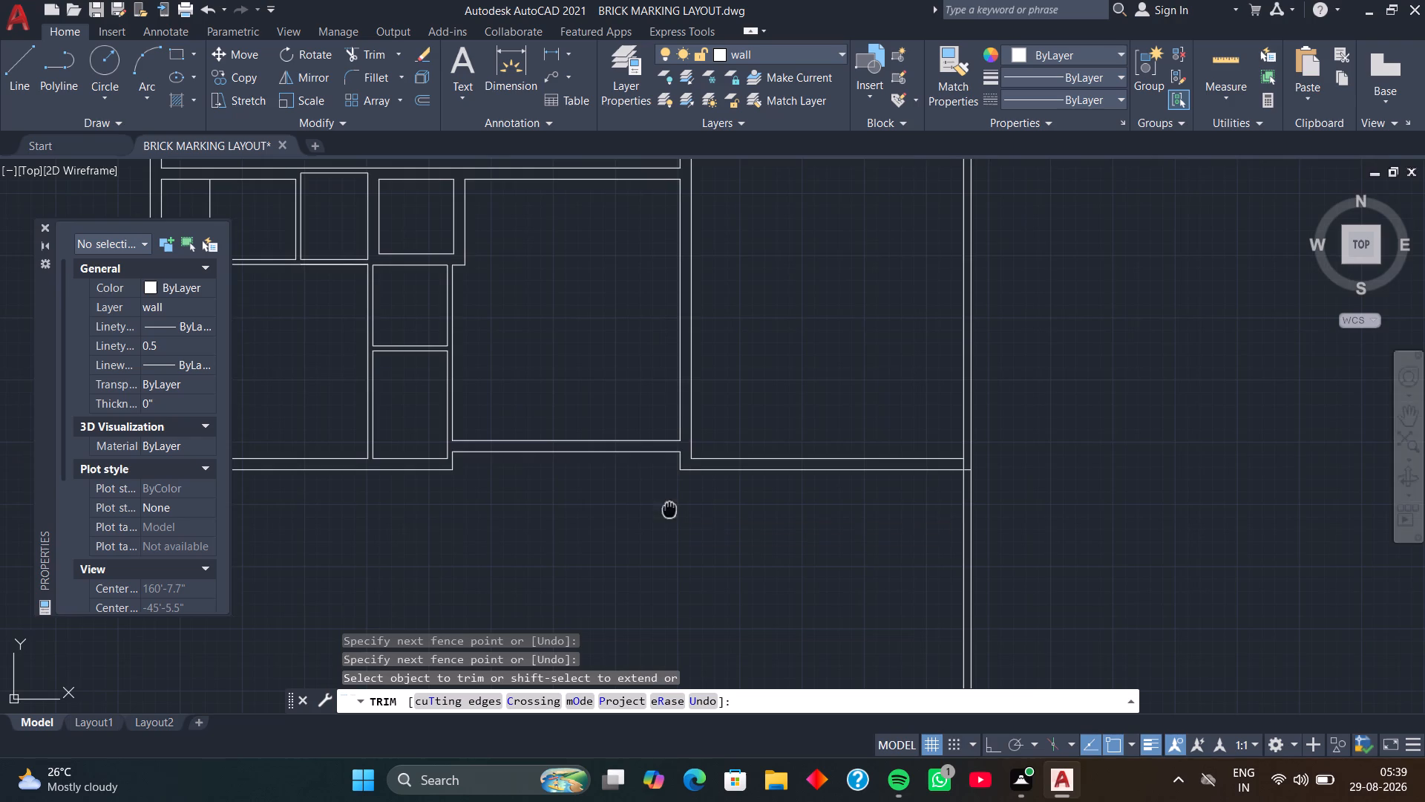
Trim both east outer wall lines below the bottom wall and the inner face stub at the southeast corner.
middle_click_drag(666, 499, 566, 395)
left_click_drag(833, 400, 892, 399)
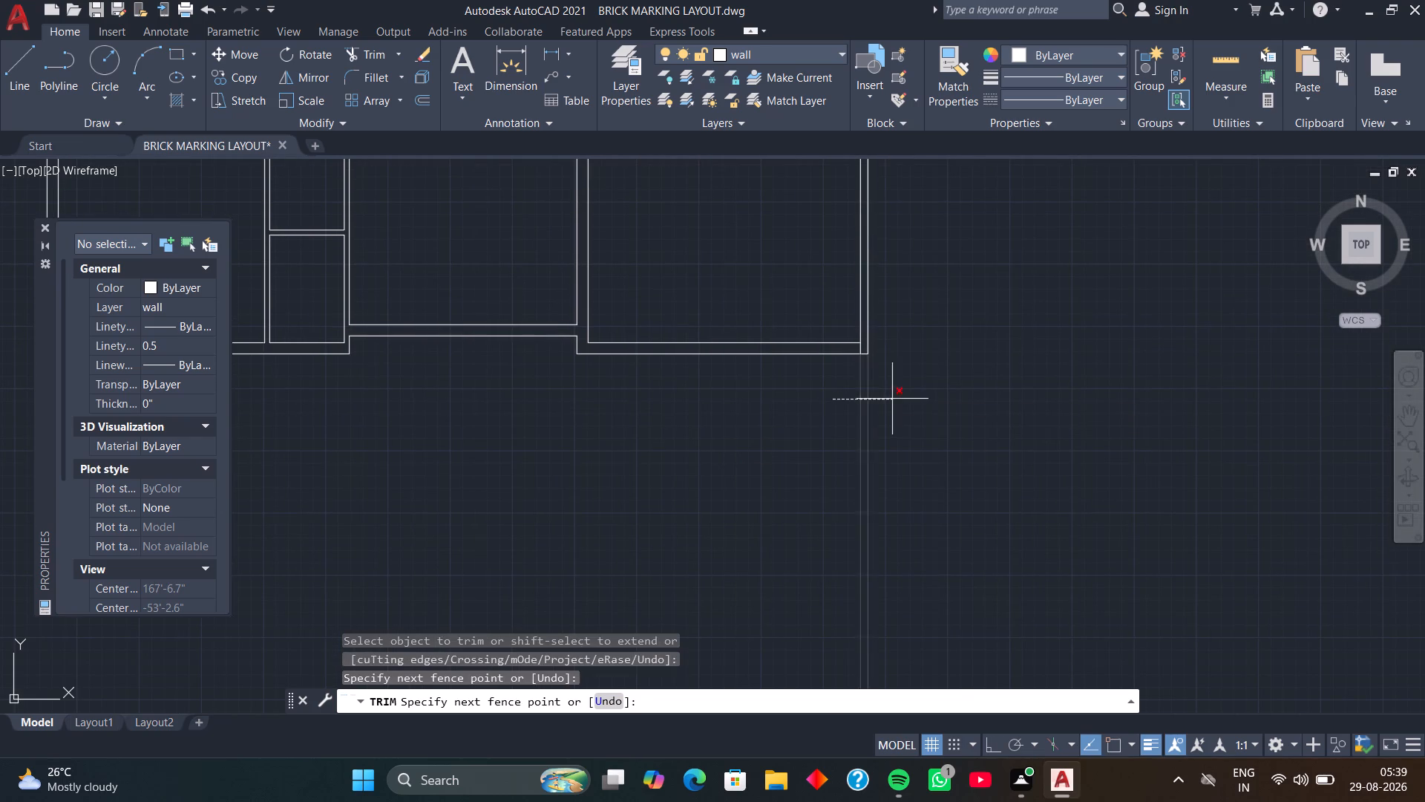
scroll(853, 391, "up", 2)
middle_click_drag(854, 348, 885, 494)
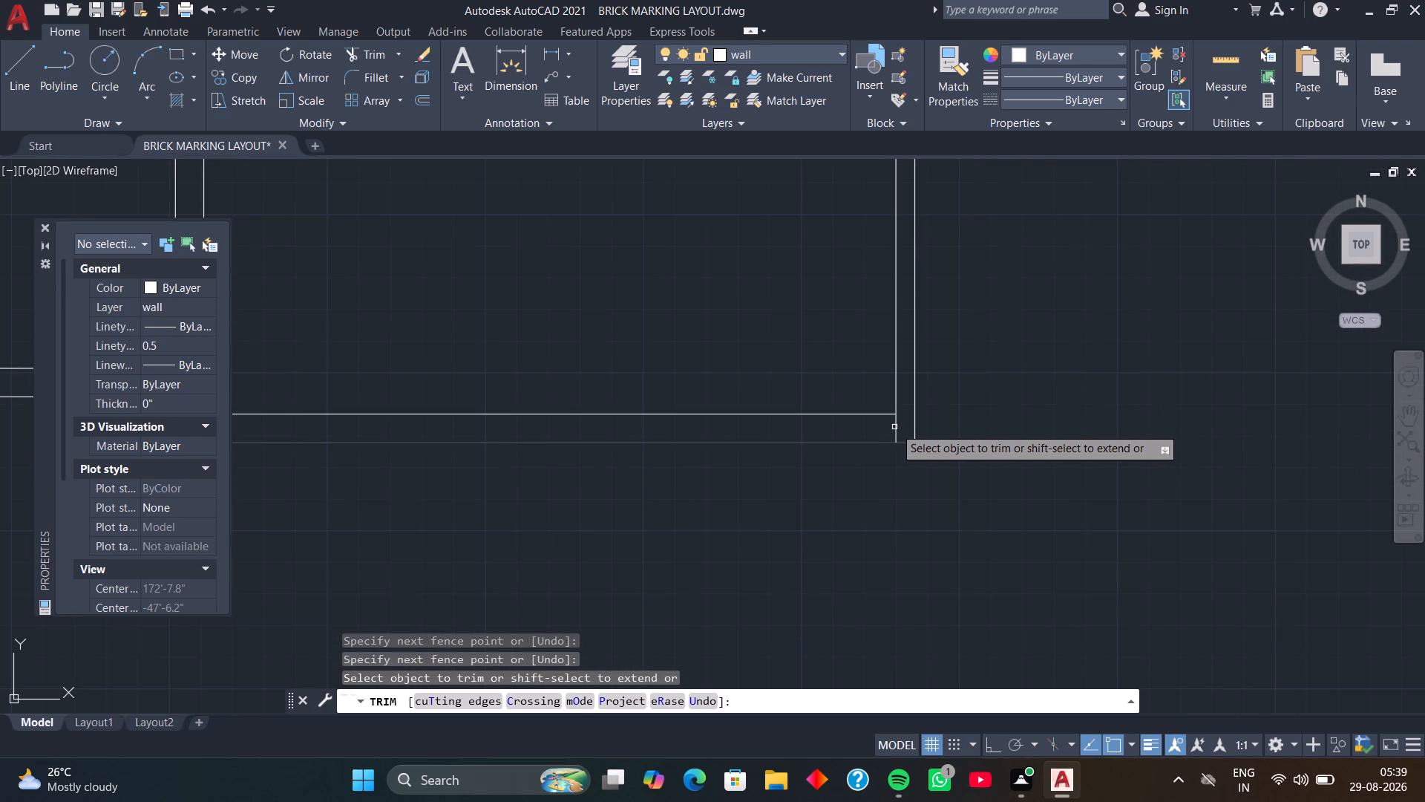
left_click(896, 428)
scroll(889, 474, "down", 2)
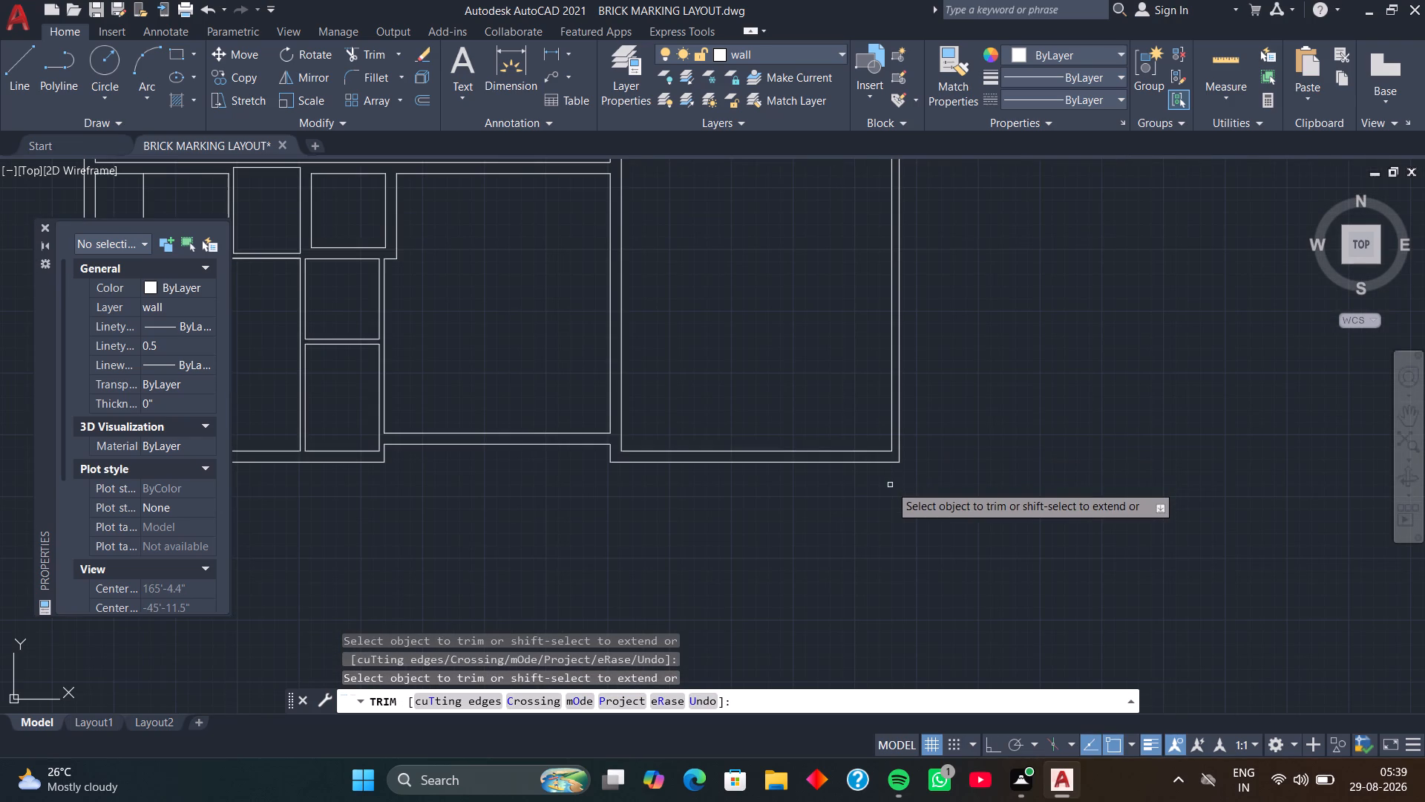
key("space")
middle_click_drag(805, 512, 809, 512)
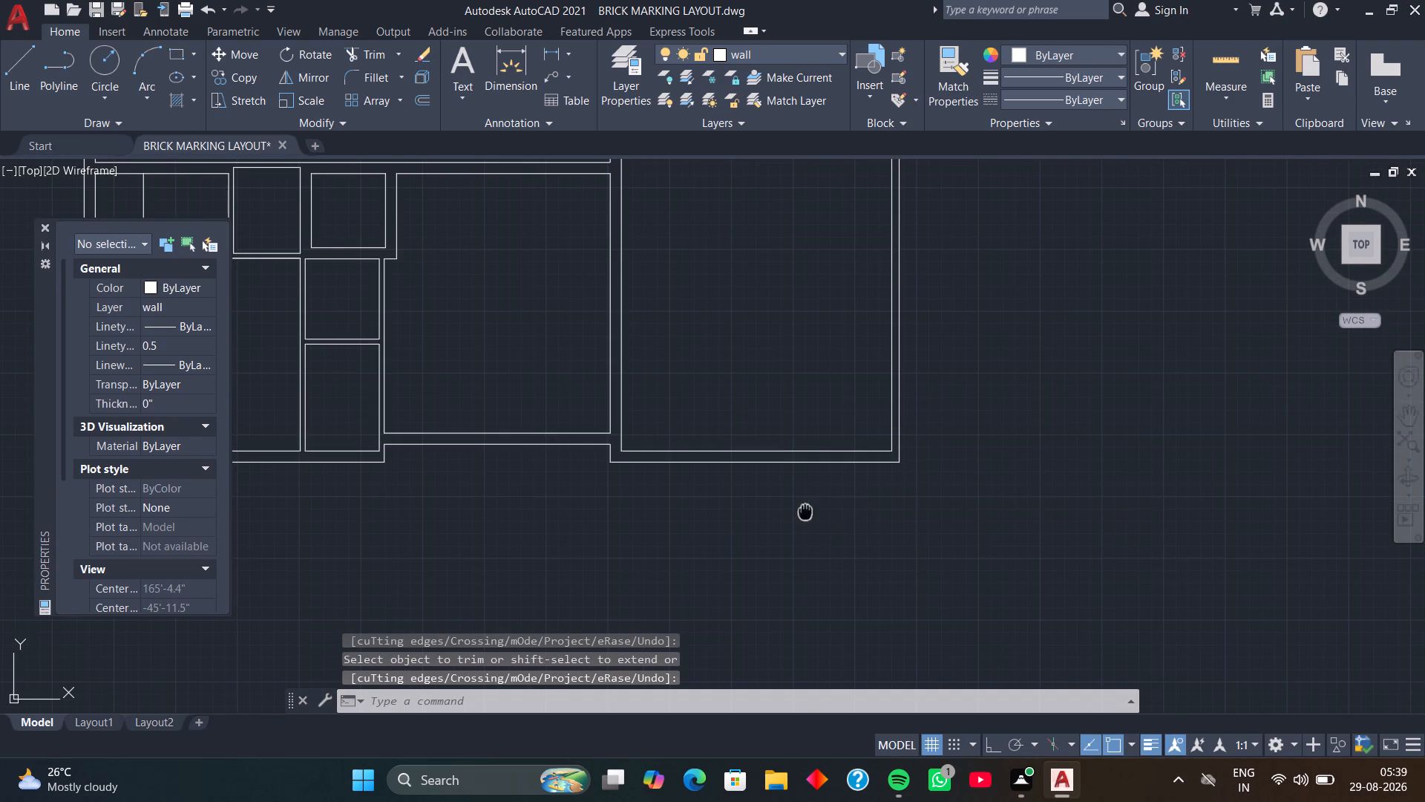
middle_click_drag(809, 512, 875, 624)
scroll(862, 536, "down", 1)
middle_click_drag(823, 469, 854, 463)
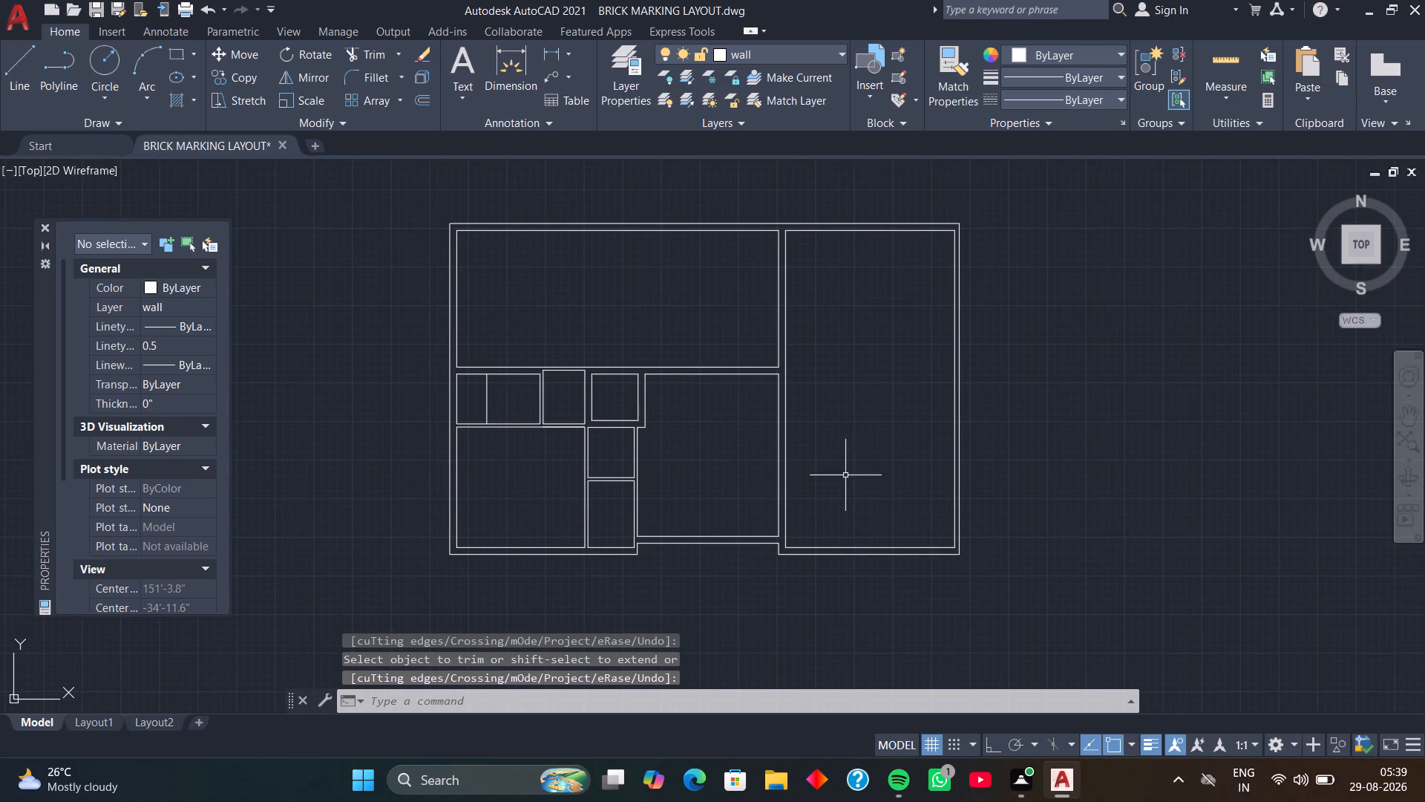
middle_click_drag(845, 475, 853, 473)
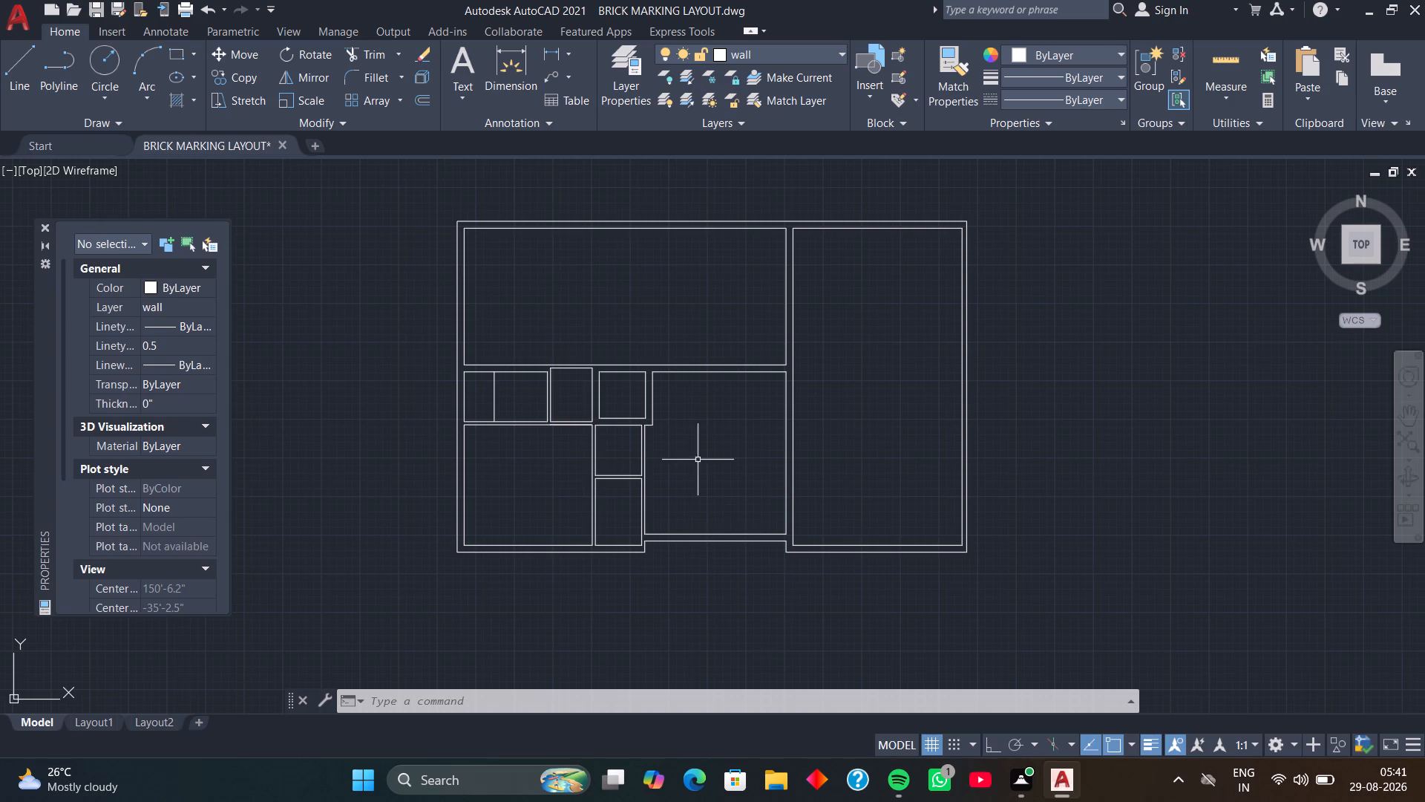
Draw a 9" line across the top wall from the inner northwest corner up to the outer face.
type("l")
key("space")
scroll(454, 273, "up", 2)
middle_click_drag(454, 269, 504, 535)
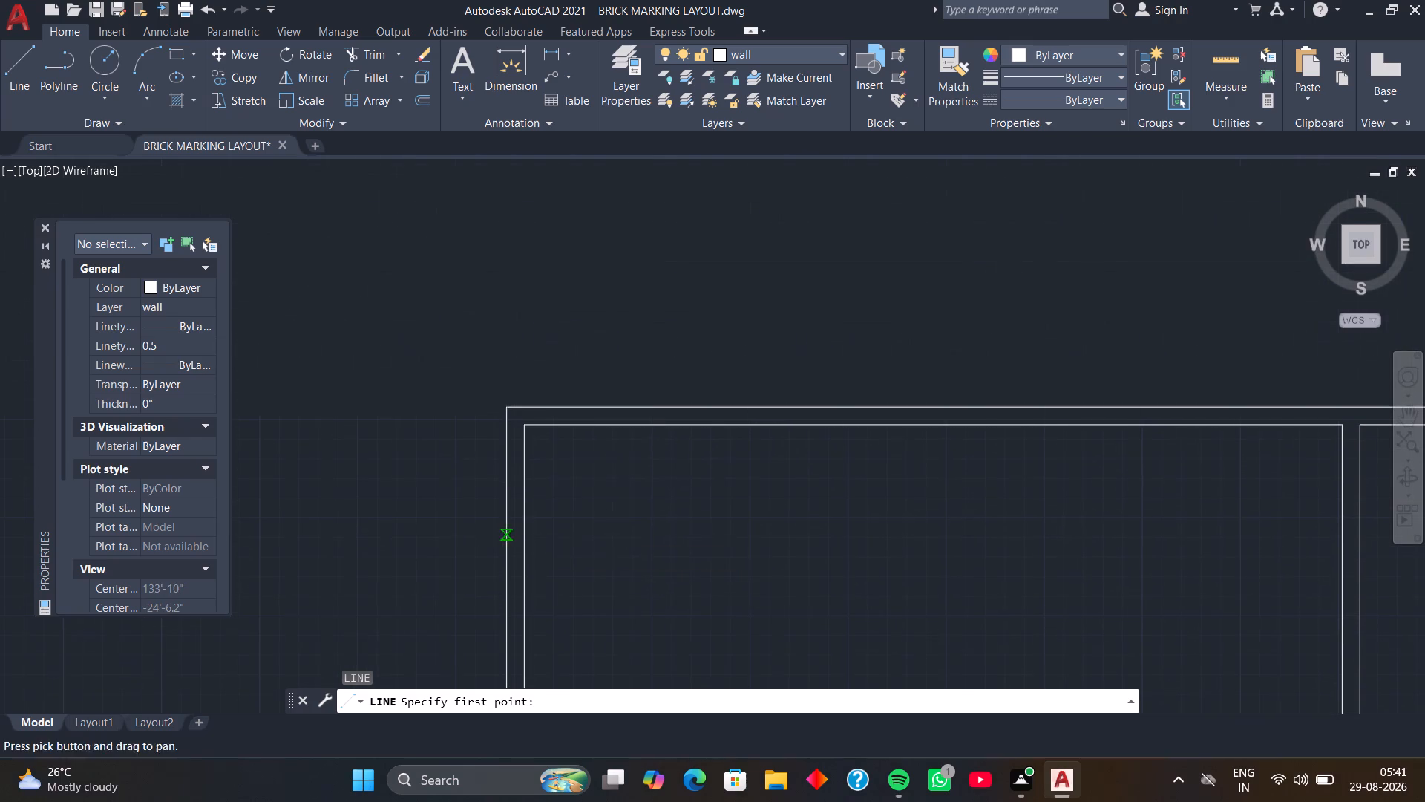
scroll(528, 426, "up", 3)
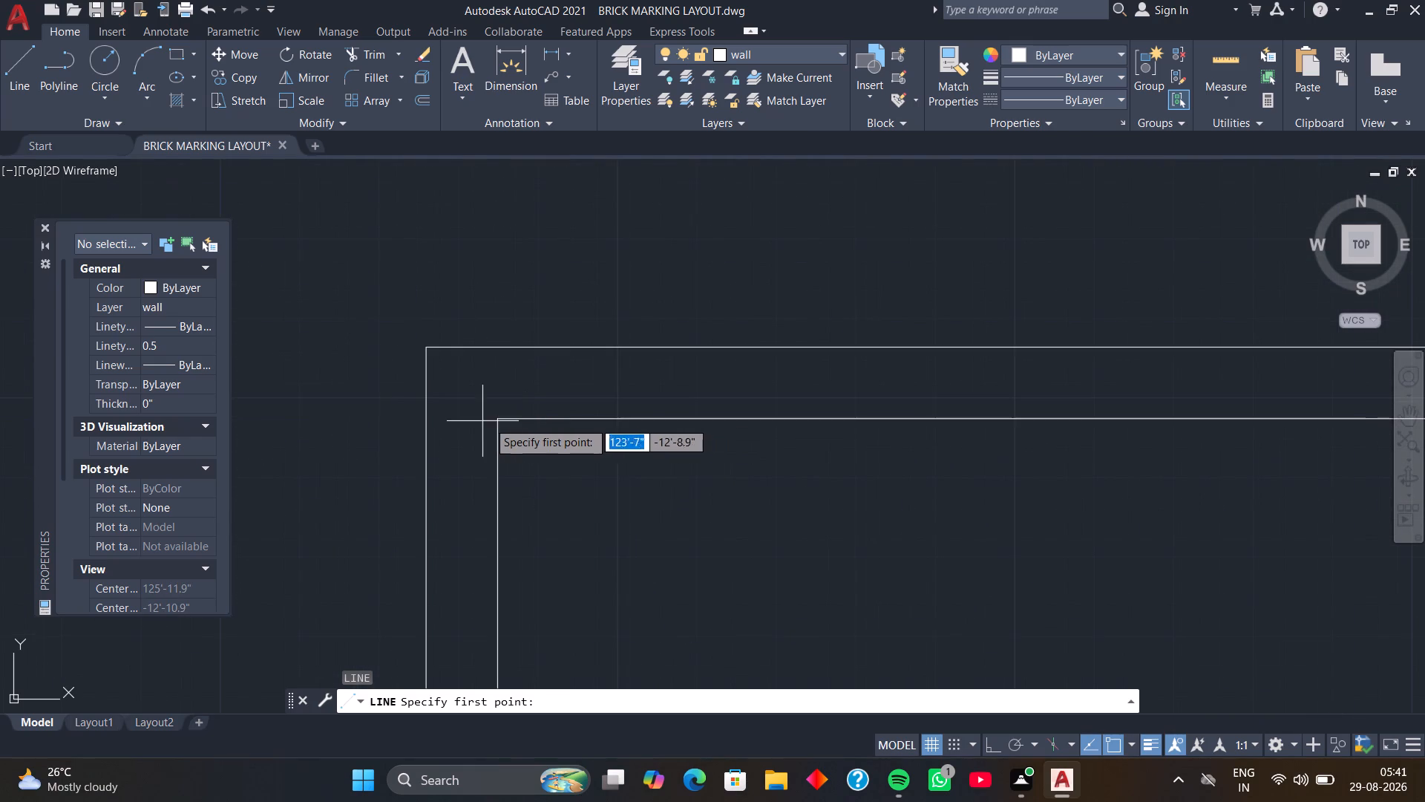
left_click(502, 421)
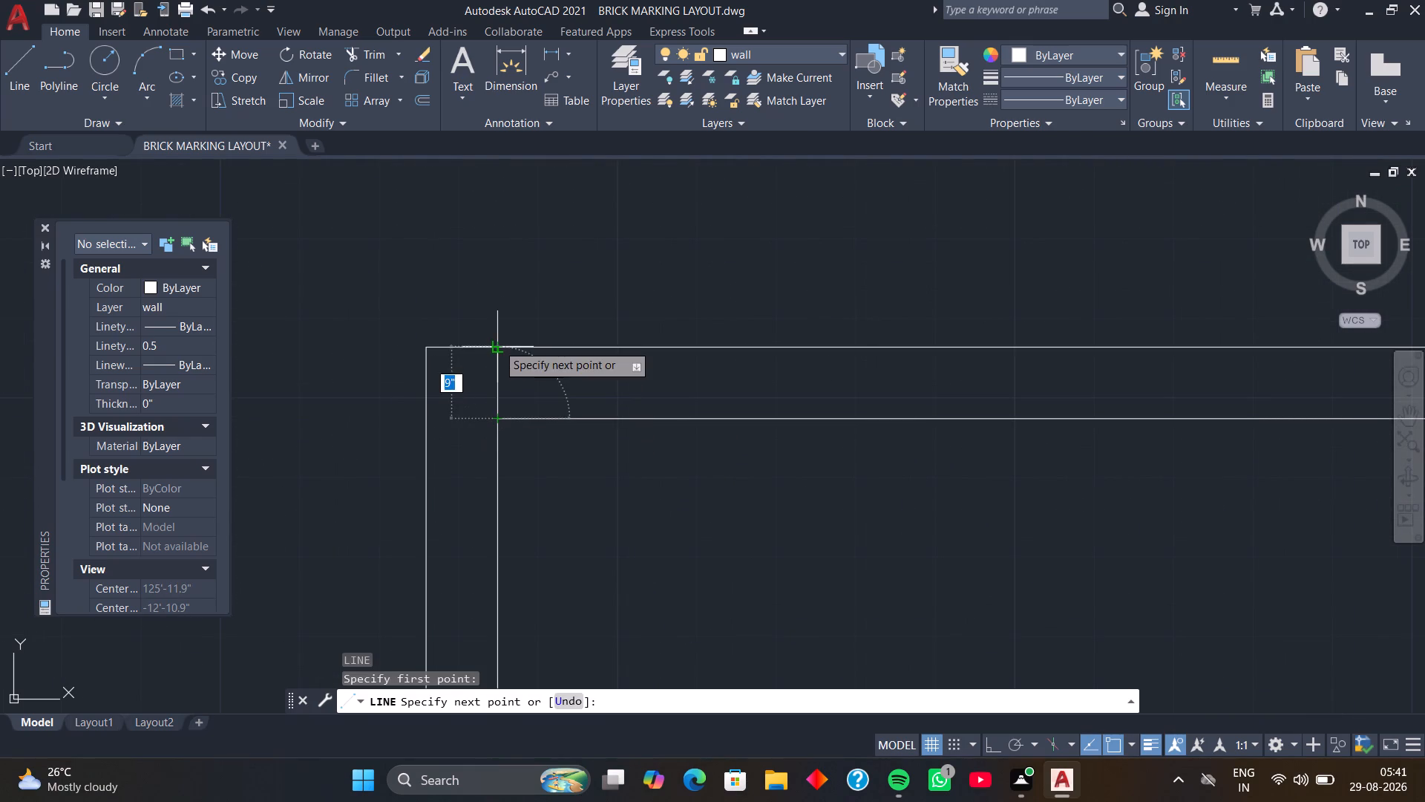
left_click(497, 344)
key("space")
Move the 9" line 4'10.5" east along the top wall with Ortho on.
left_click(497, 368)
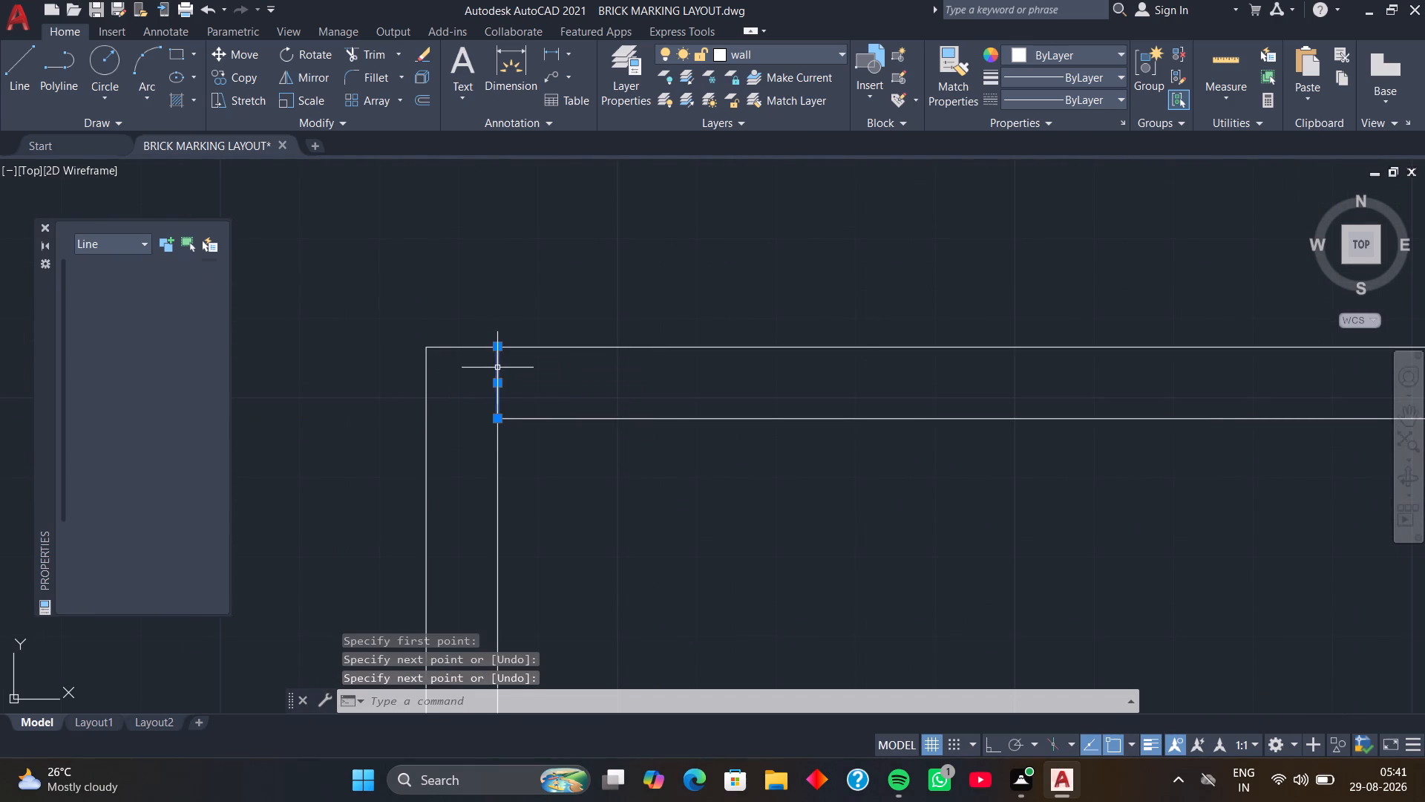
type("m")
key("space")
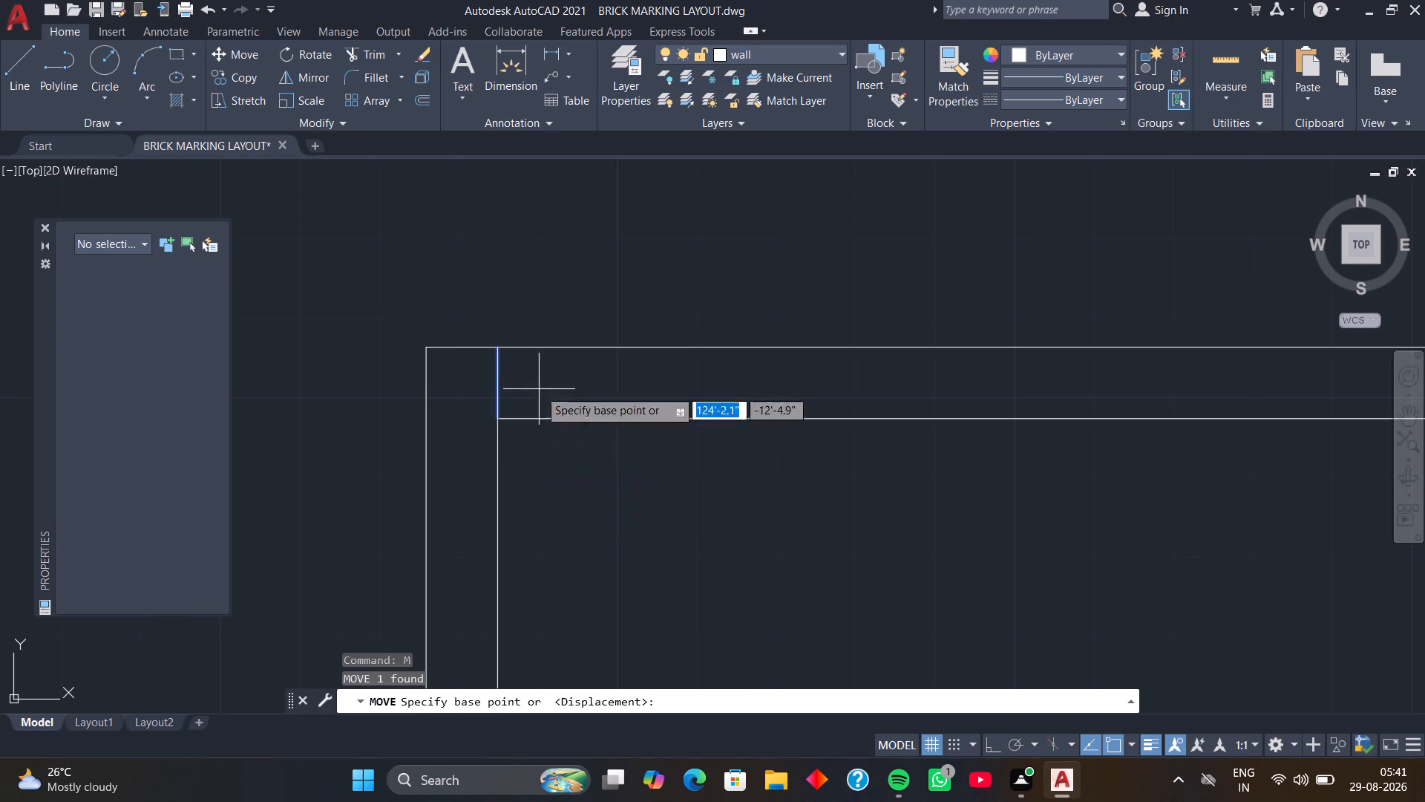
left_click(499, 422)
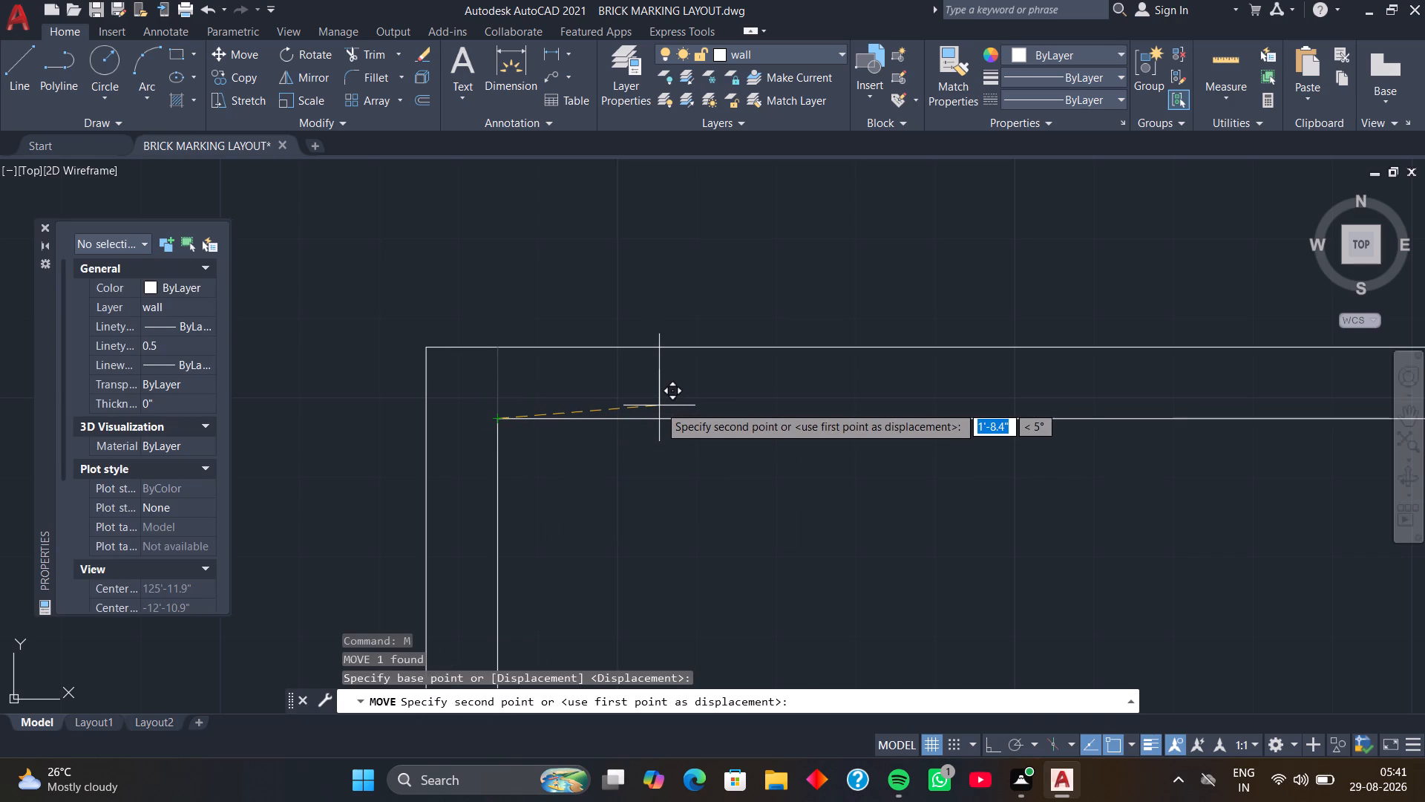
key("F8")
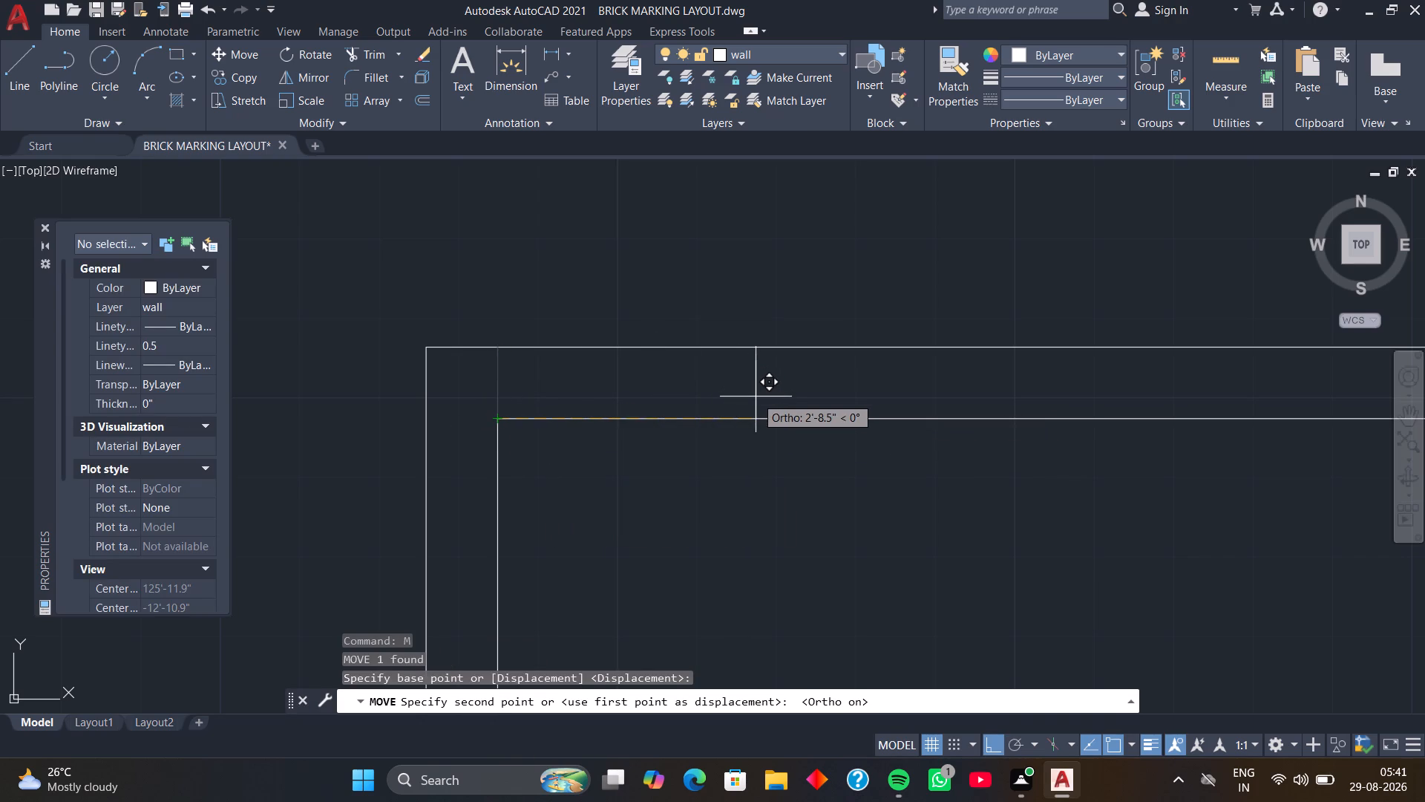
type("4'")
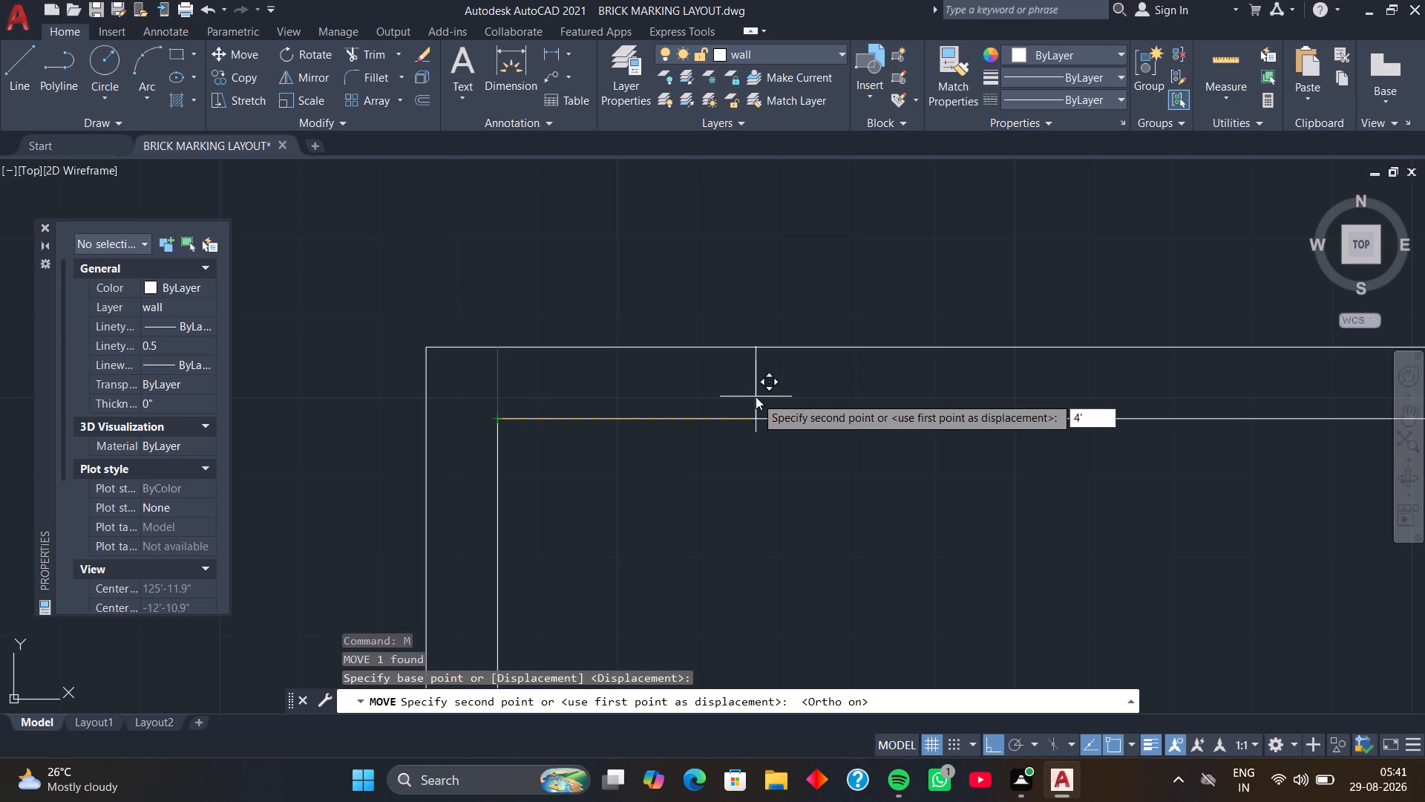
type("10.5")
key("Return")
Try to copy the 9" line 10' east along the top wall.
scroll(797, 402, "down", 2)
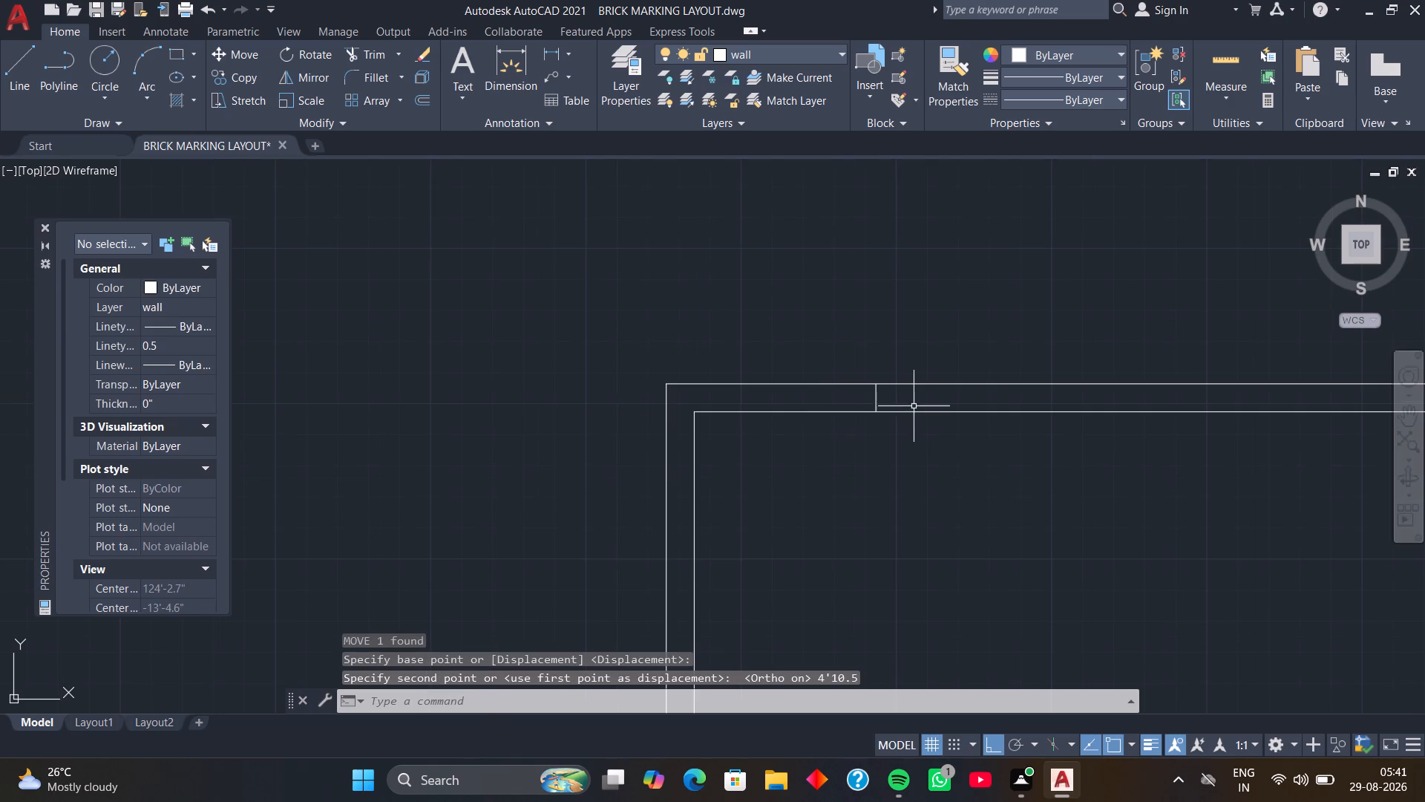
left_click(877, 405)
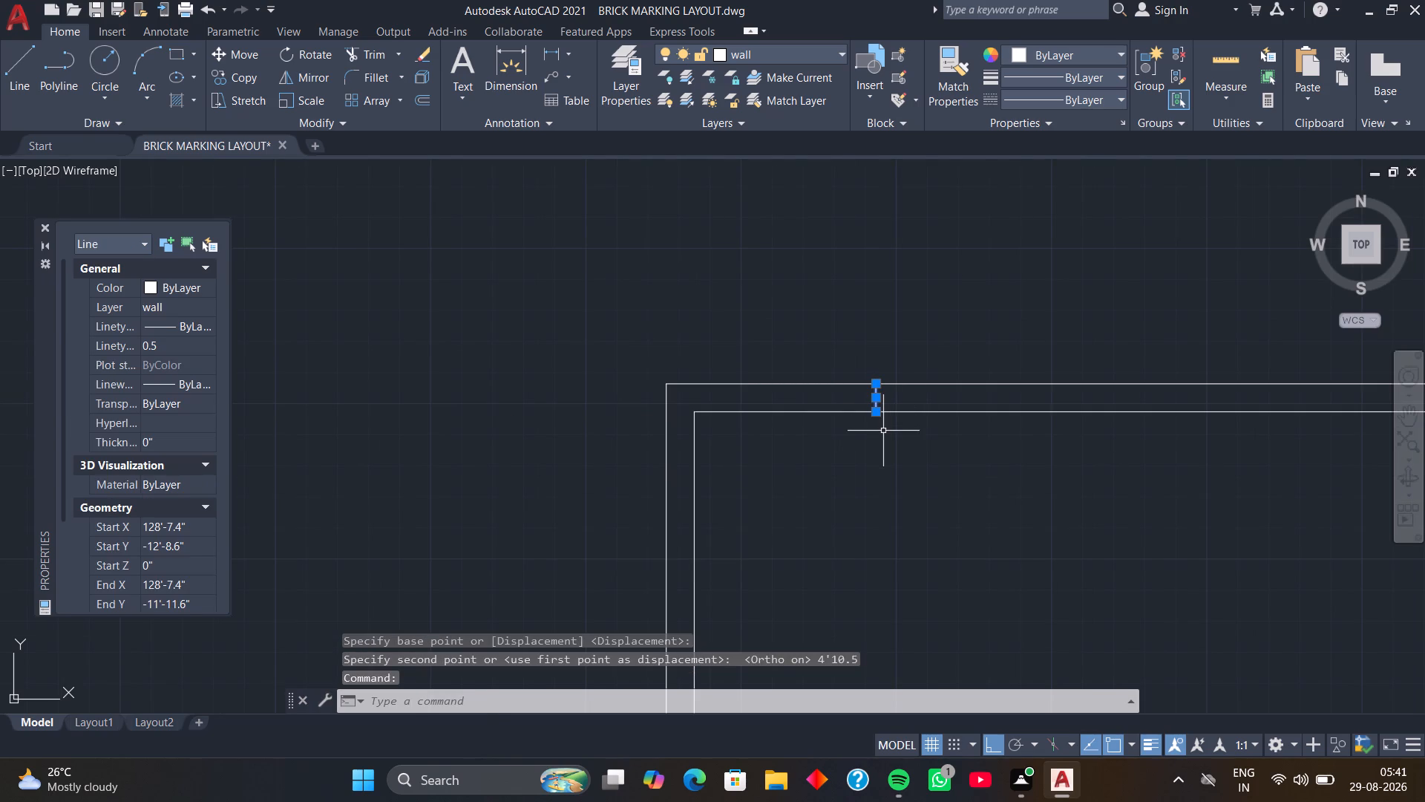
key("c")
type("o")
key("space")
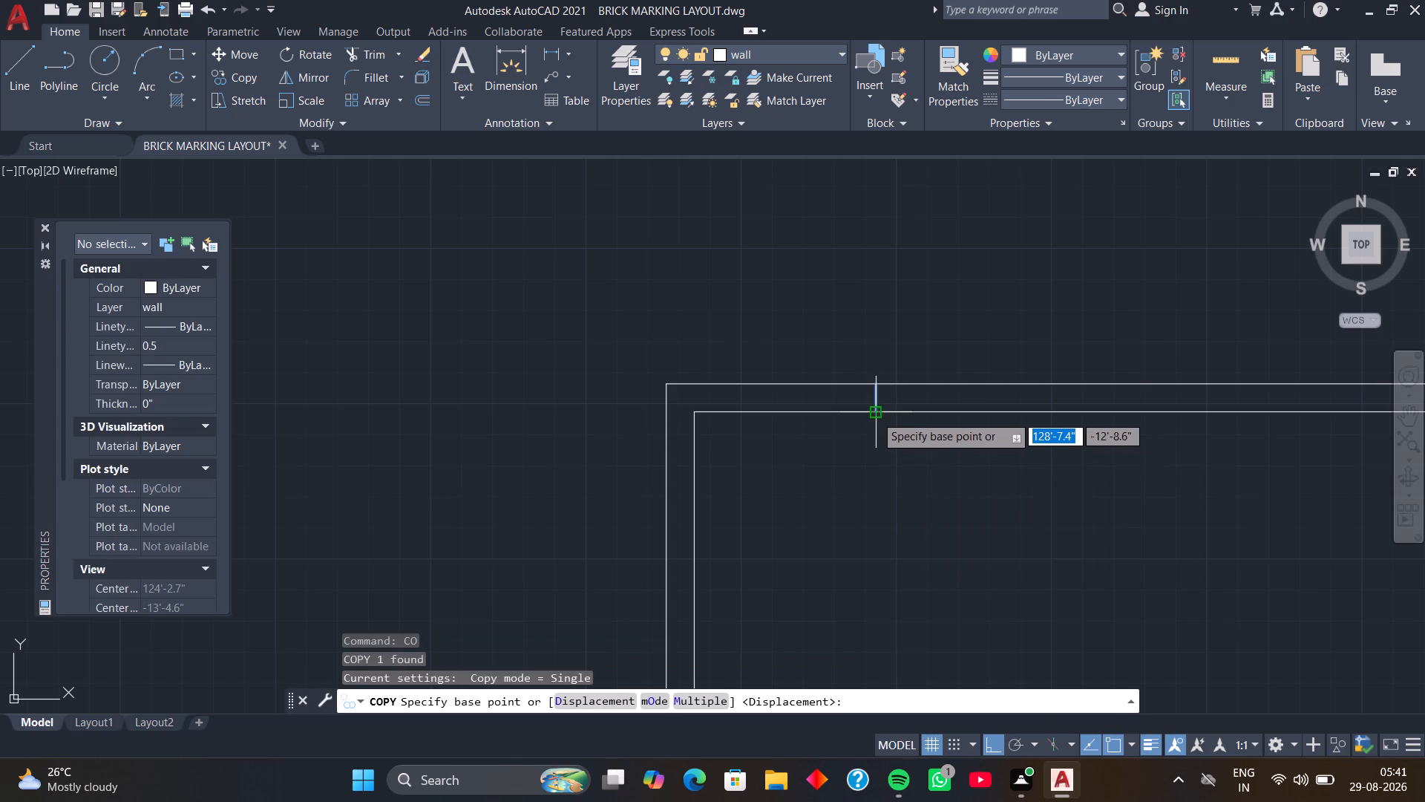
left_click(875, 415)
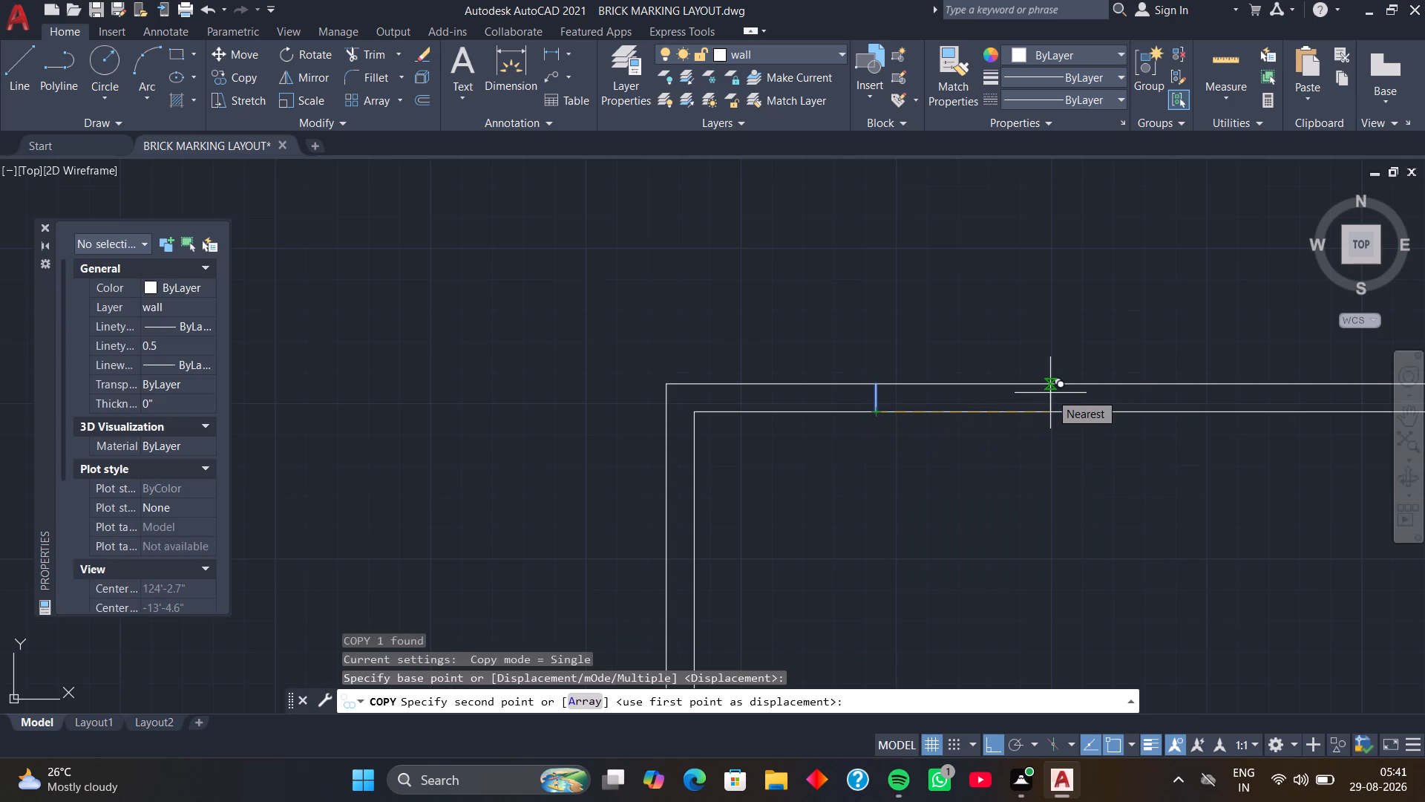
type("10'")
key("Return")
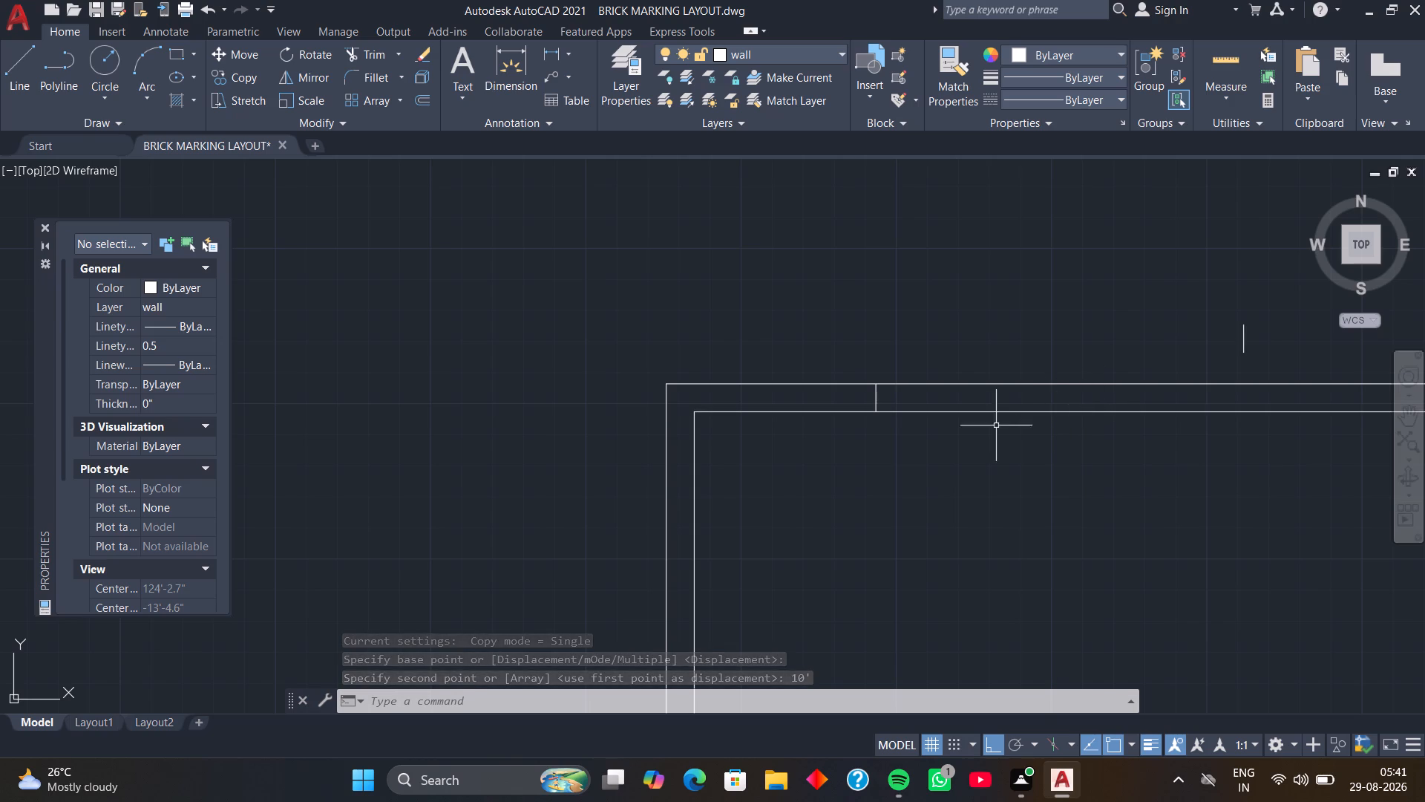
Copy the 9" line in the top wall 10' east along the wall with Ortho on.
left_click(877, 400)
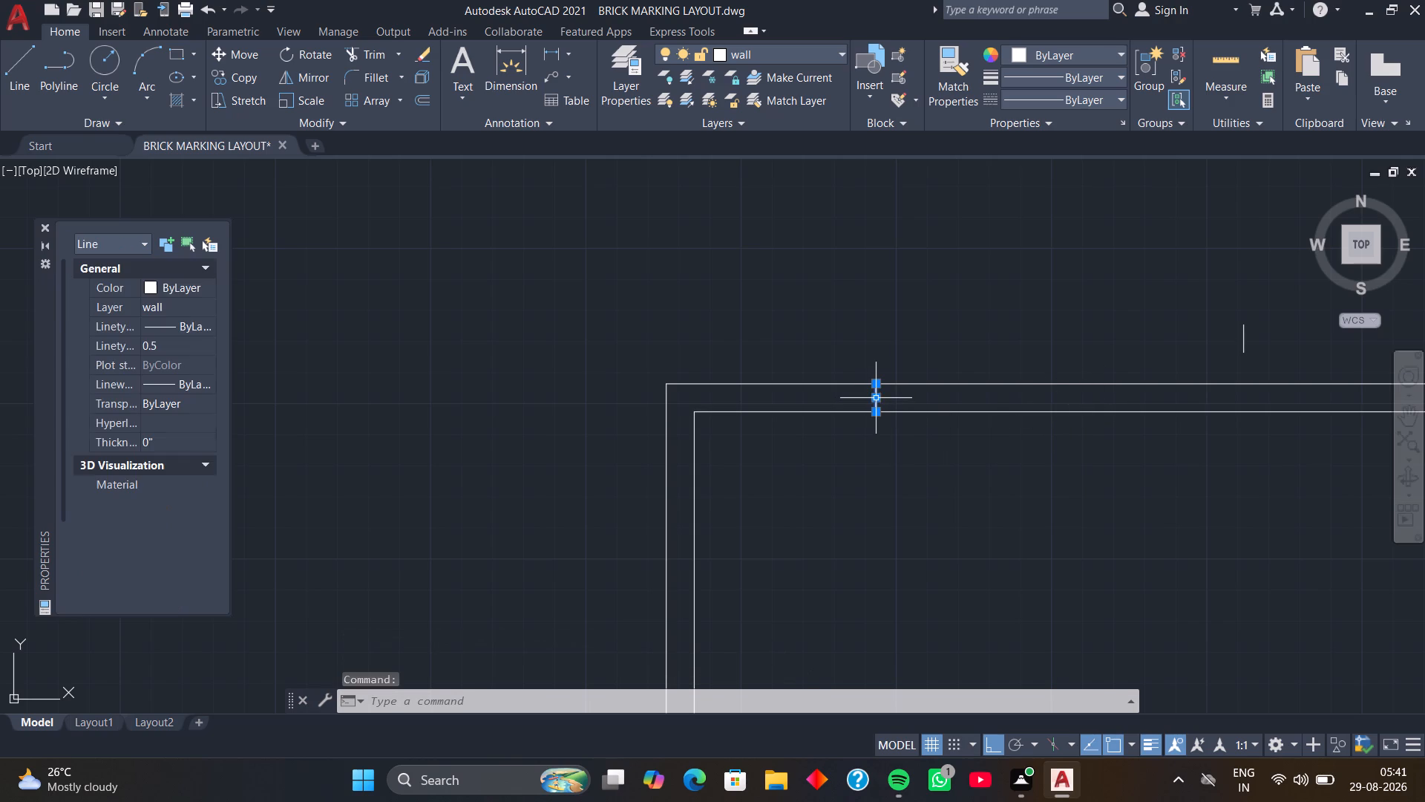
key("c")
type("o")
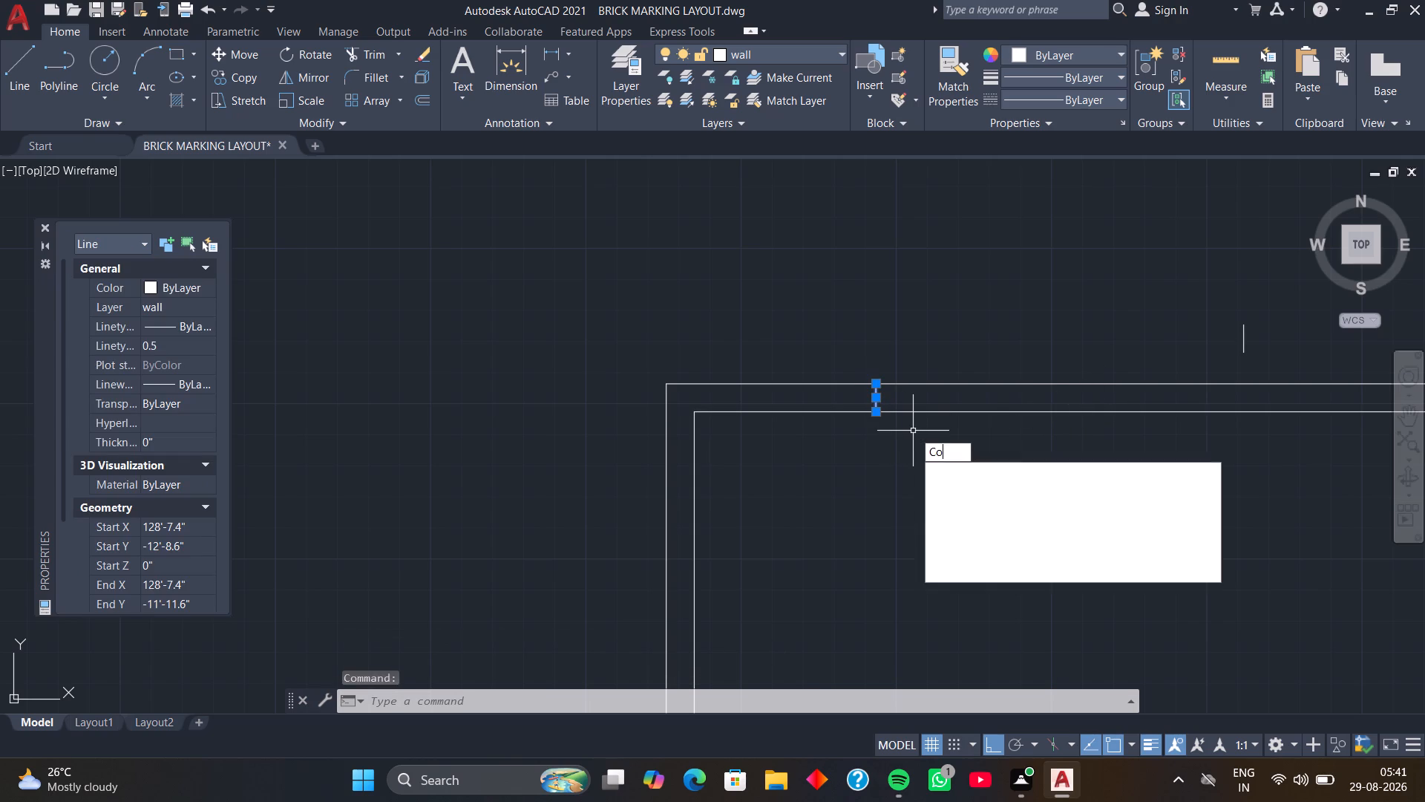
key("space")
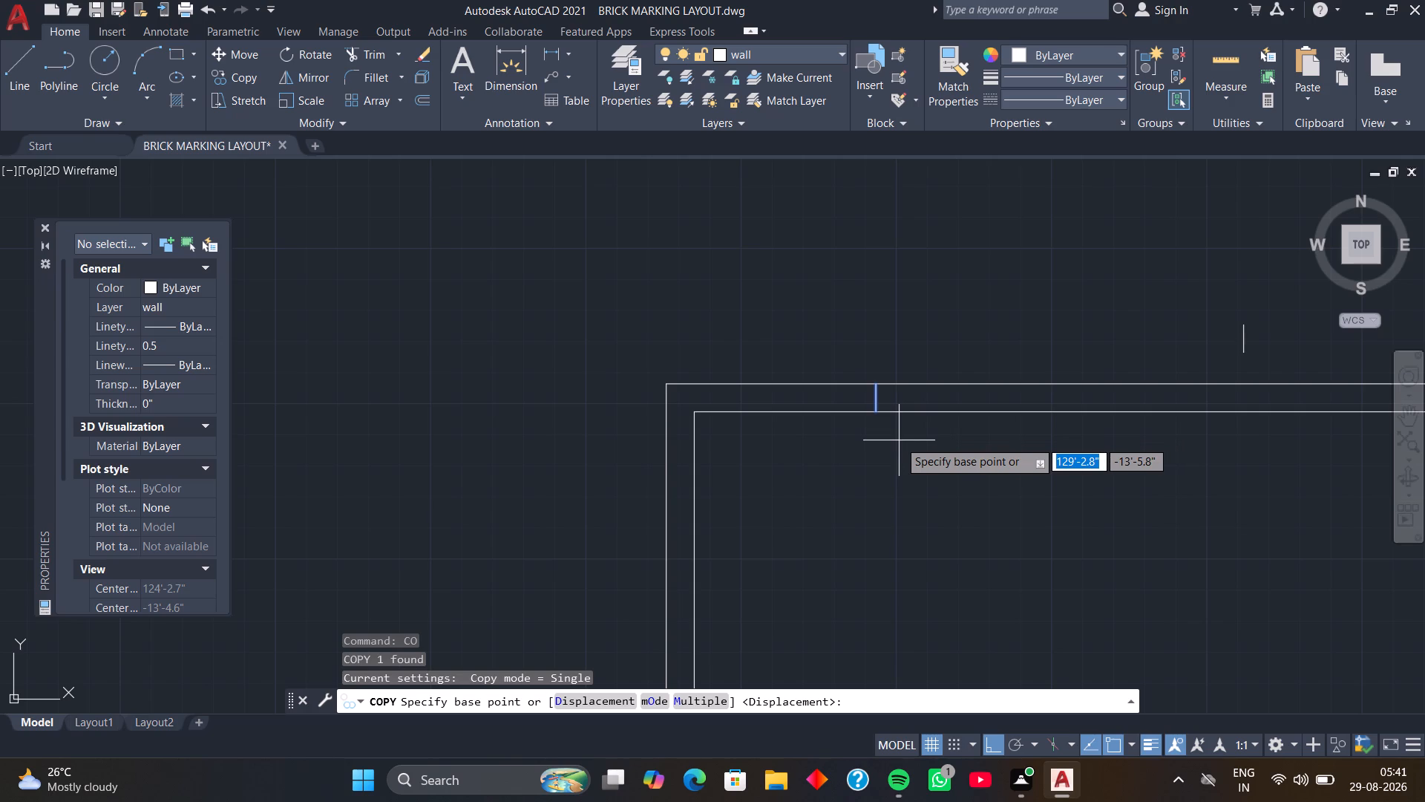
key("F8")
key("F8")
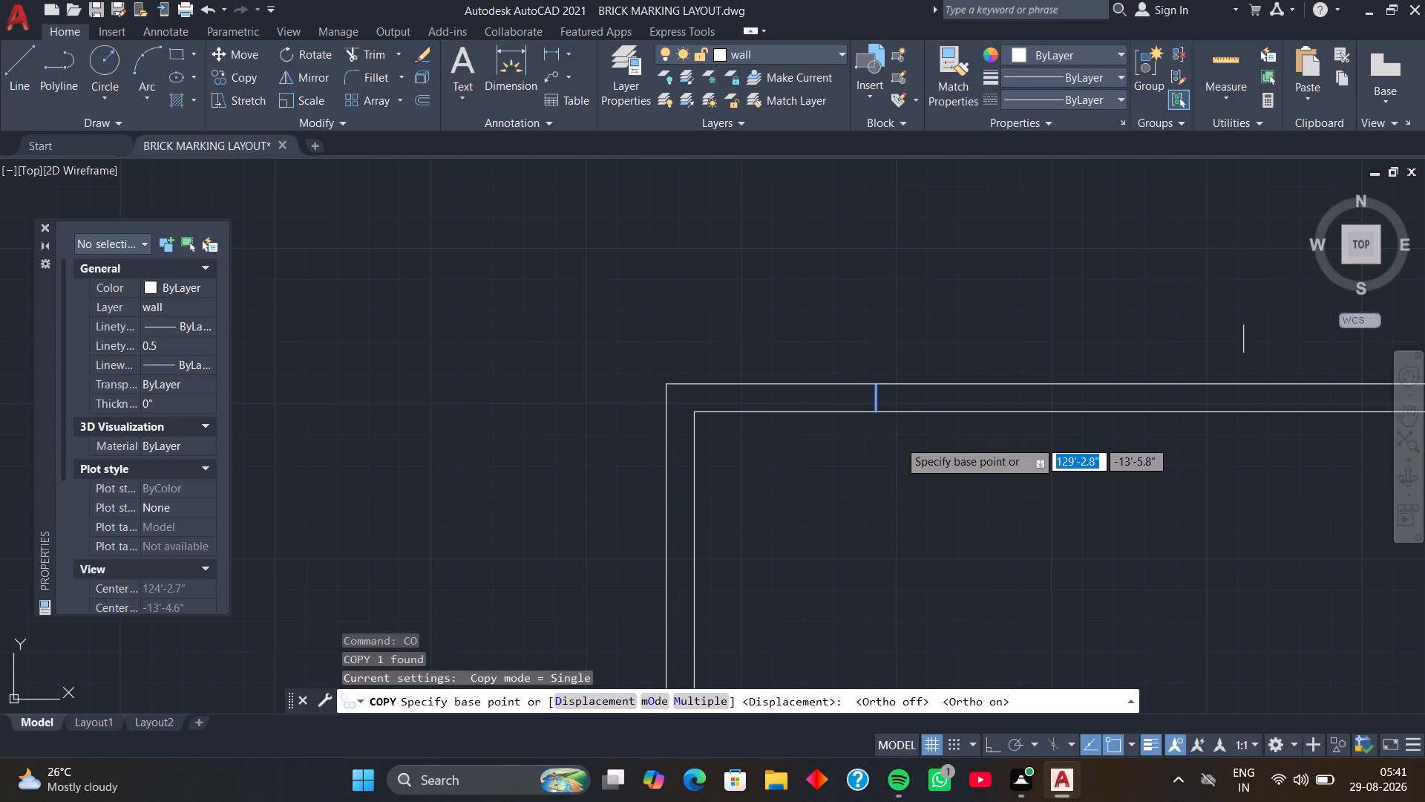
left_click(874, 411)
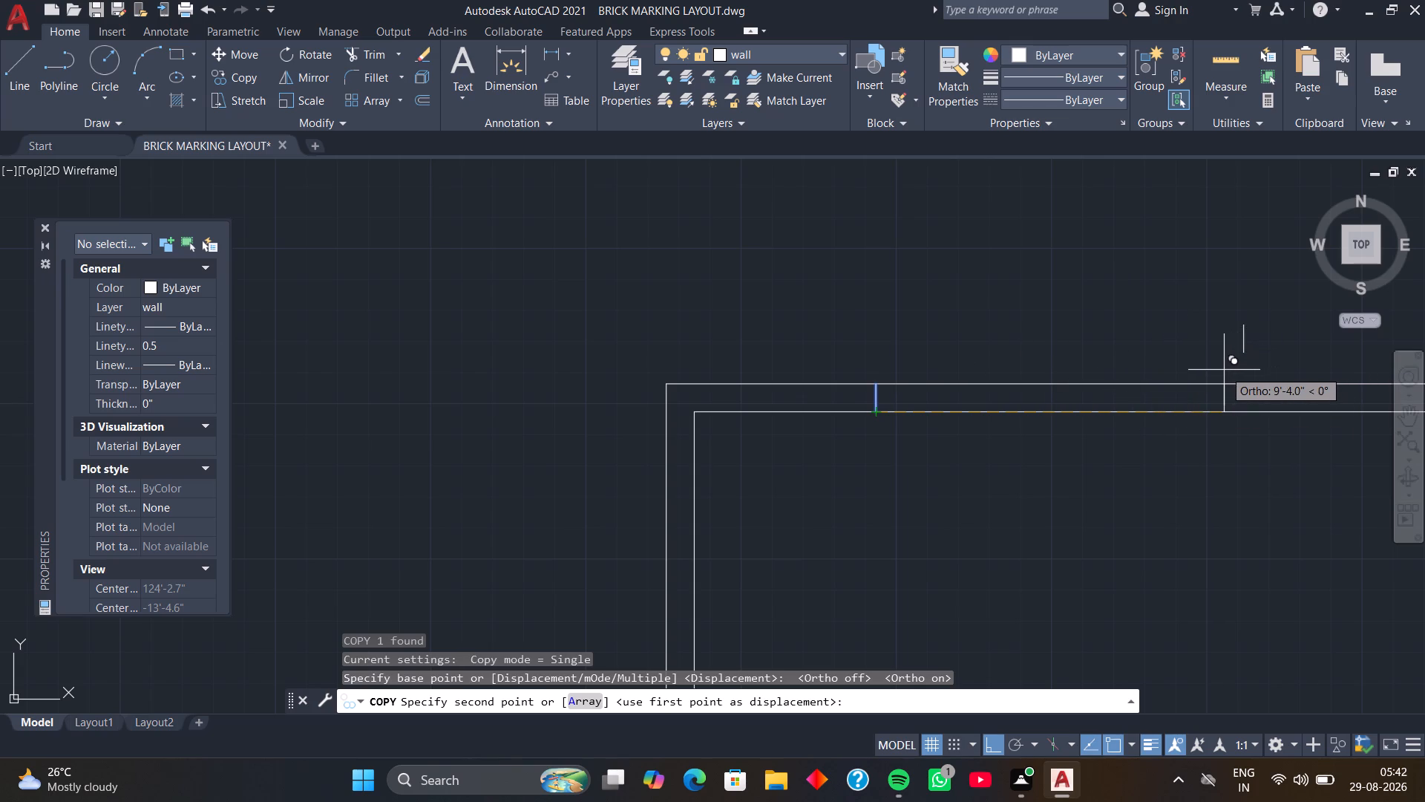
type("10'")
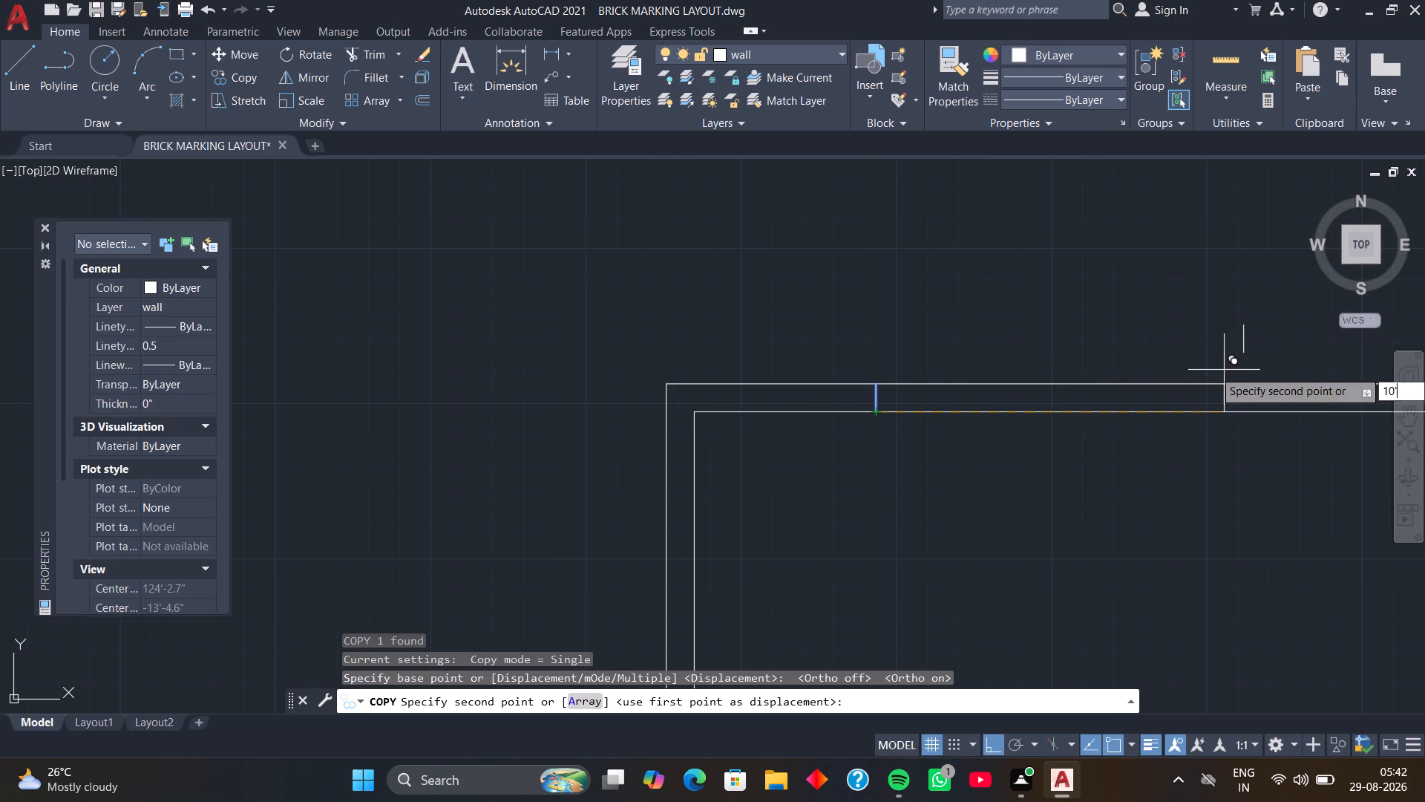
key("Return")
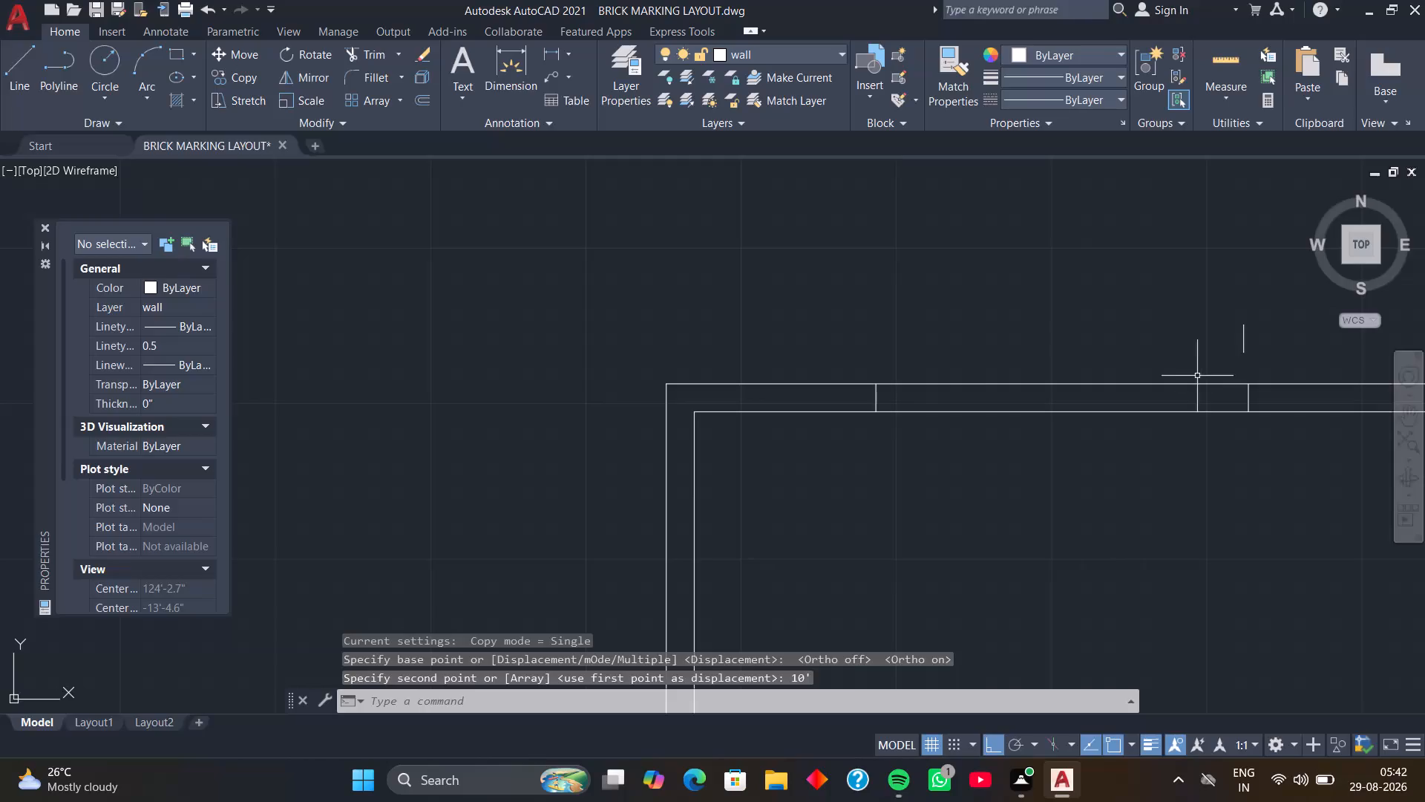
Delete the stray short line floating above the top wall.
scroll(1169, 343, "down", 1)
middle_click_drag(1169, 343, 1015, 360)
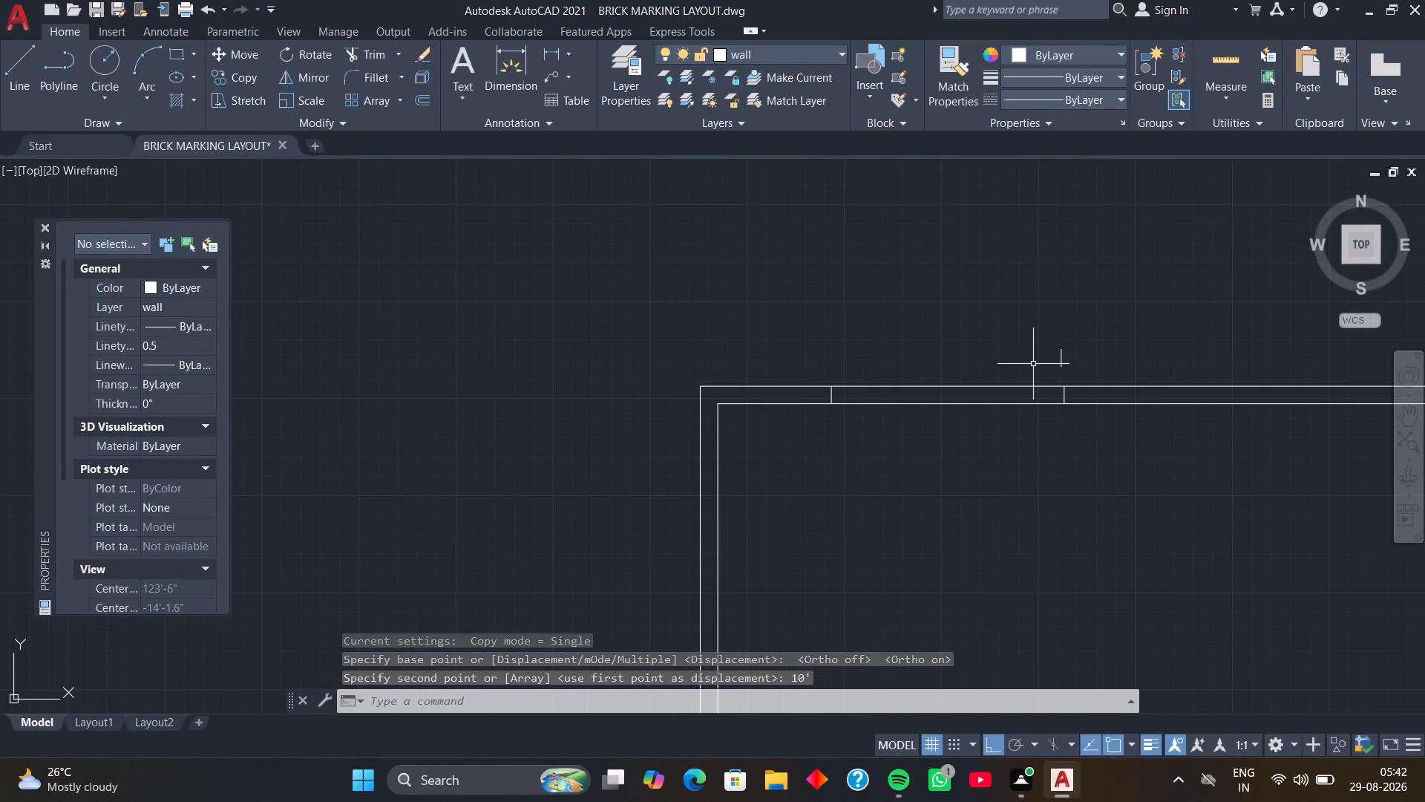
left_click(1064, 356)
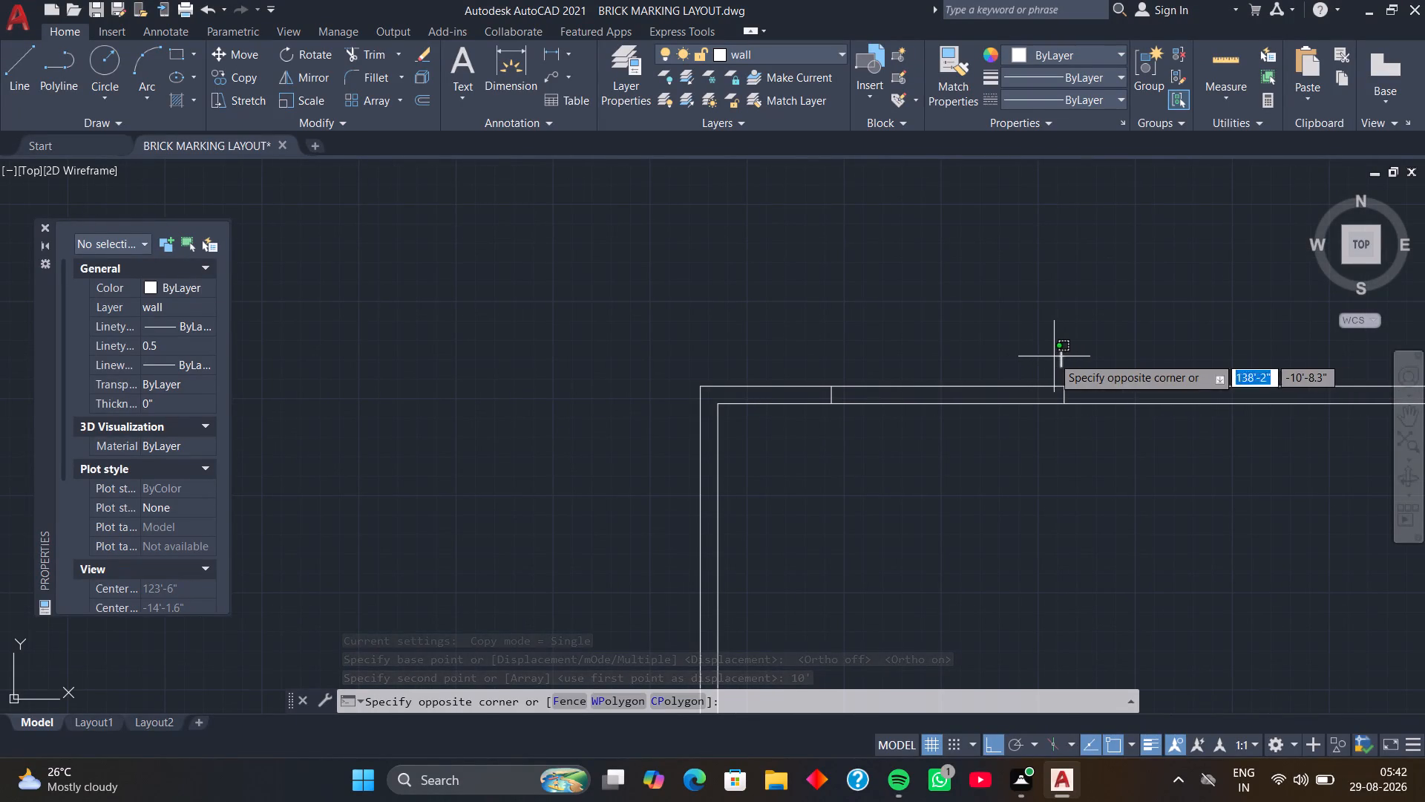
left_click(1049, 356)
key("Delete")
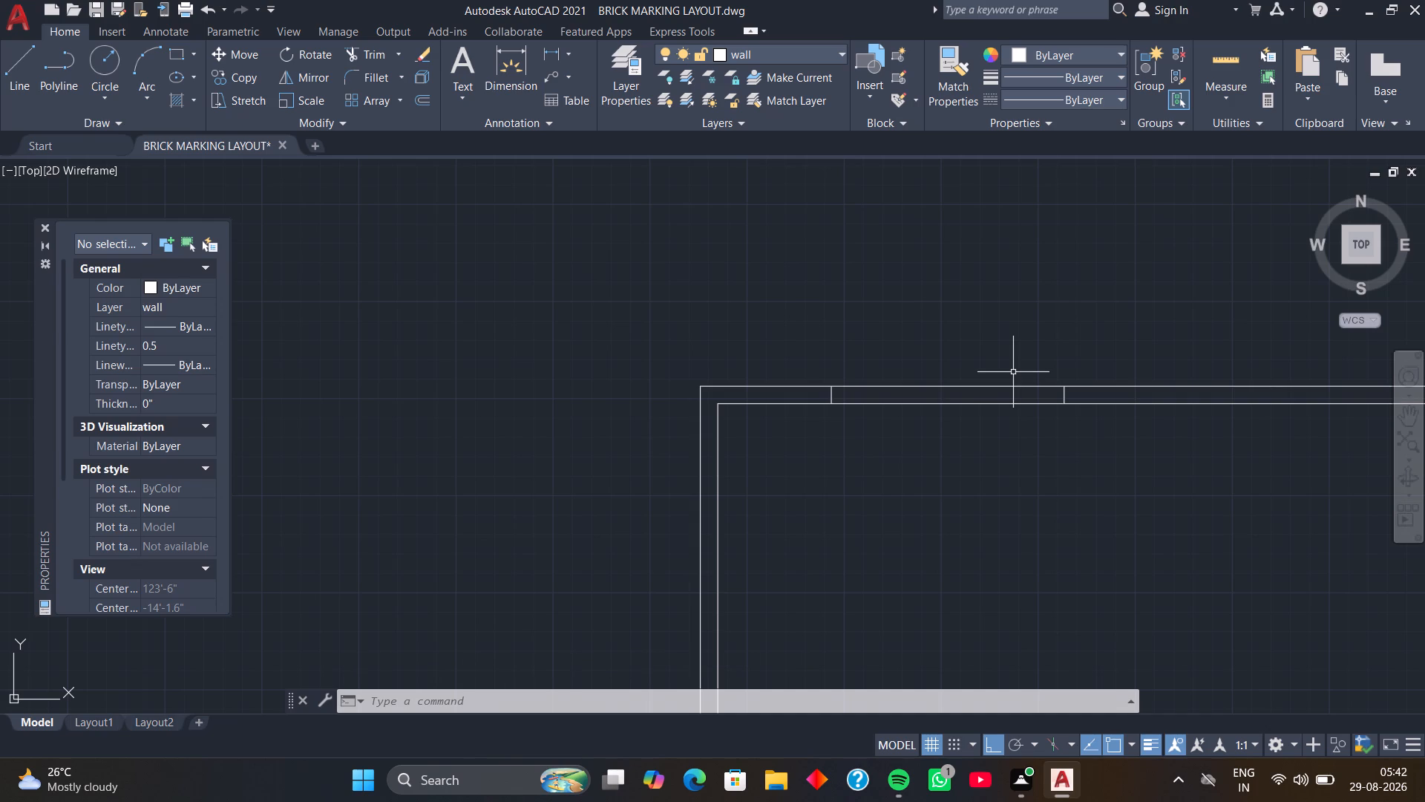
Copy the second 9" line 7' east along the top wall.
scroll(1064, 437, "down", 1)
middle_click_drag(1064, 437, 952, 433)
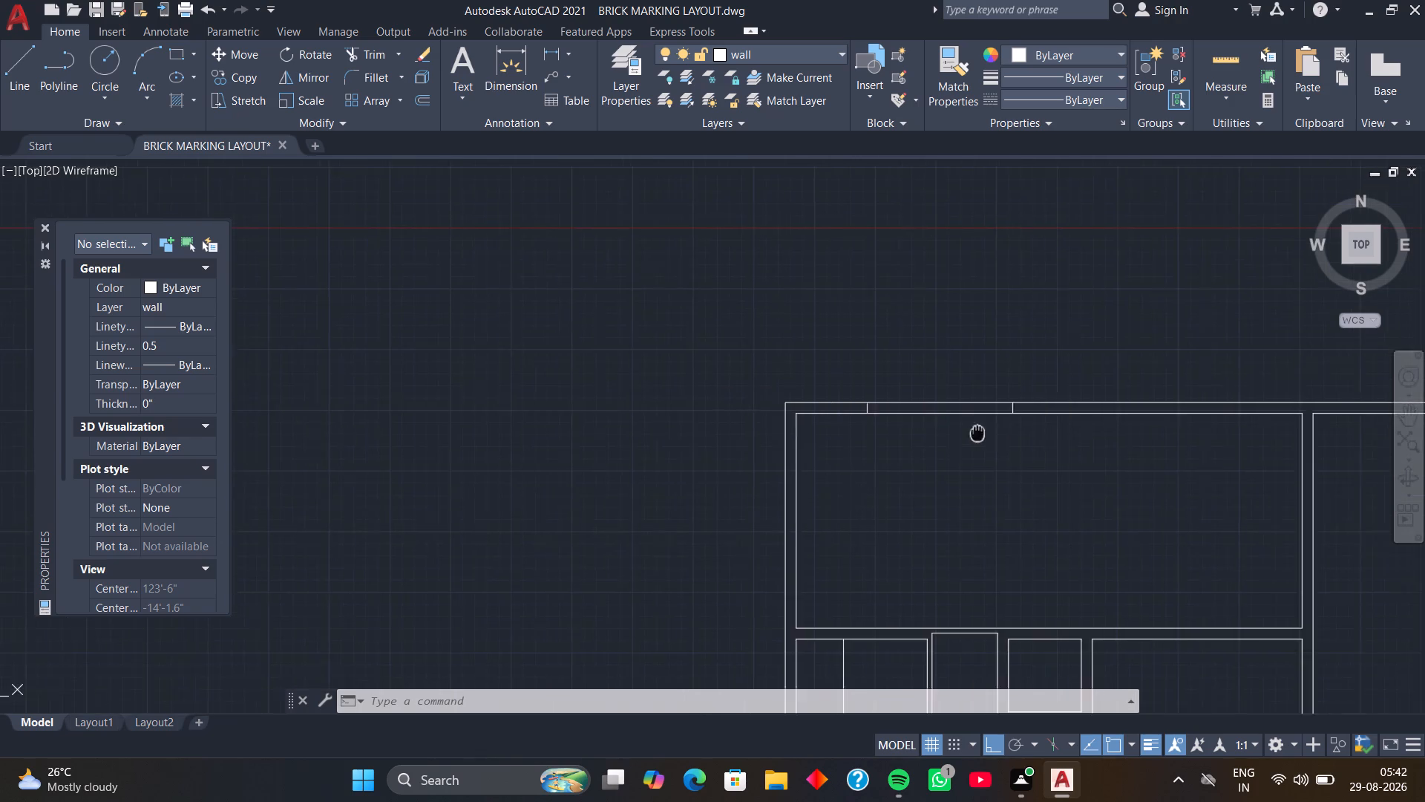
middle_click_drag(952, 433, 819, 433)
middle_click_drag(741, 429, 636, 431)
scroll(656, 425, "up", 2)
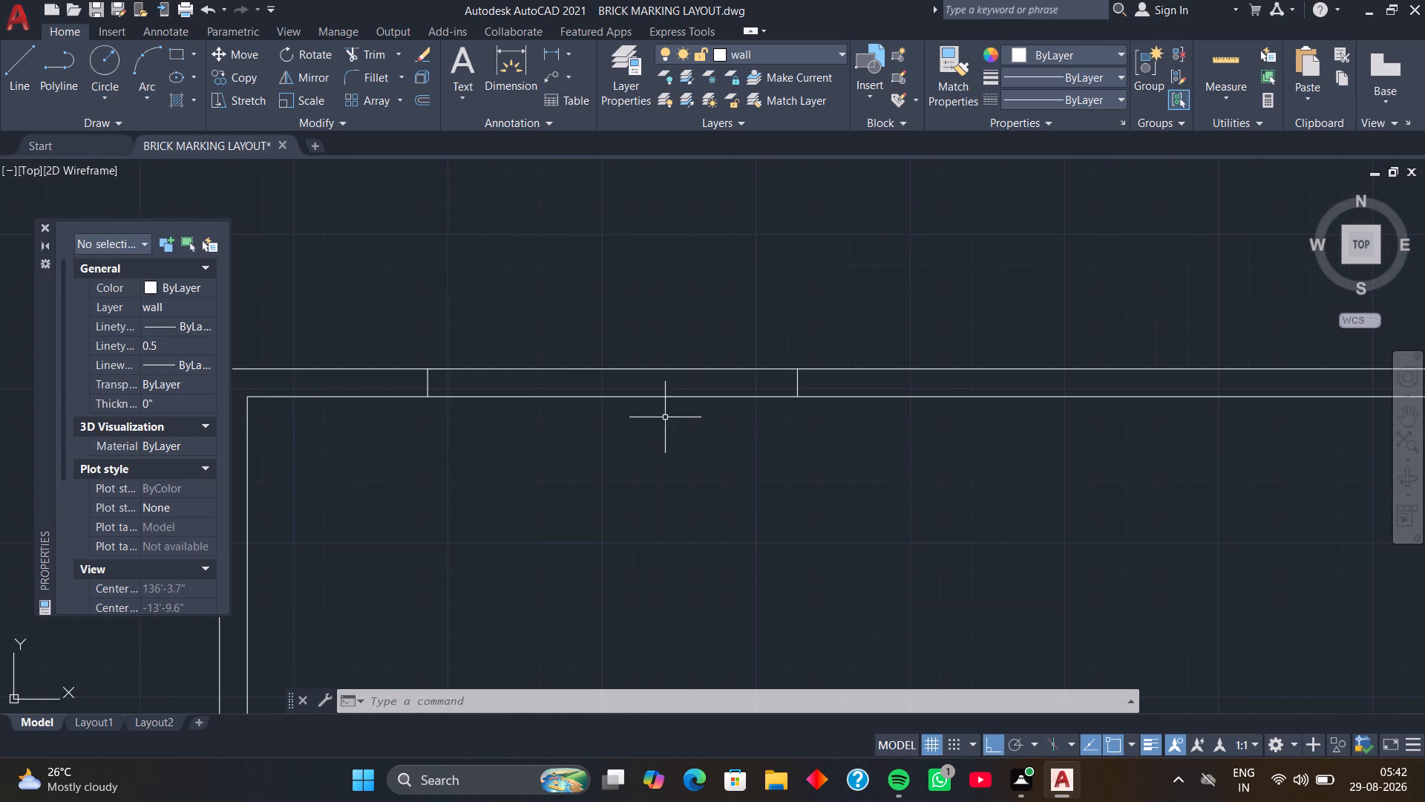
middle_click_drag(703, 416, 644, 409)
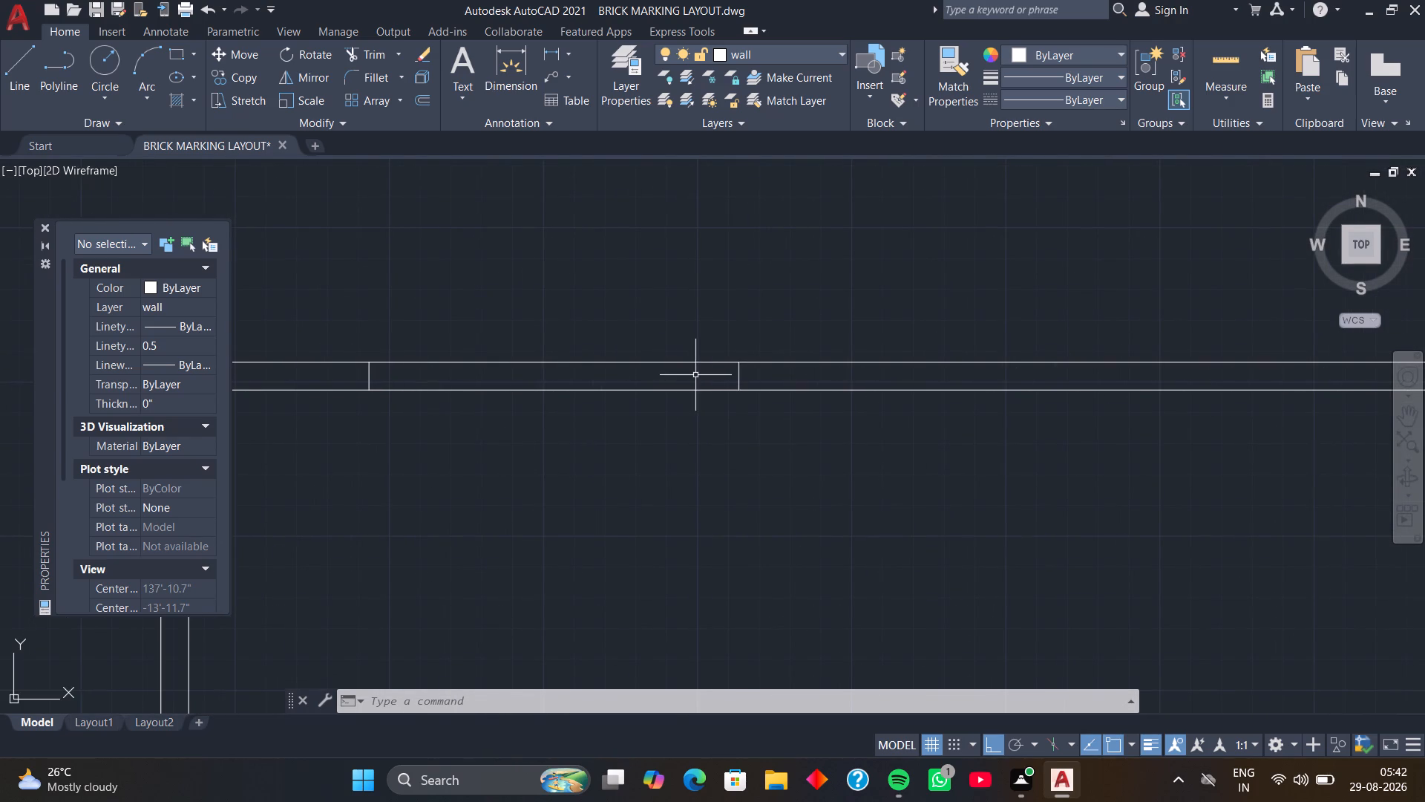
left_click(736, 374)
key("c")
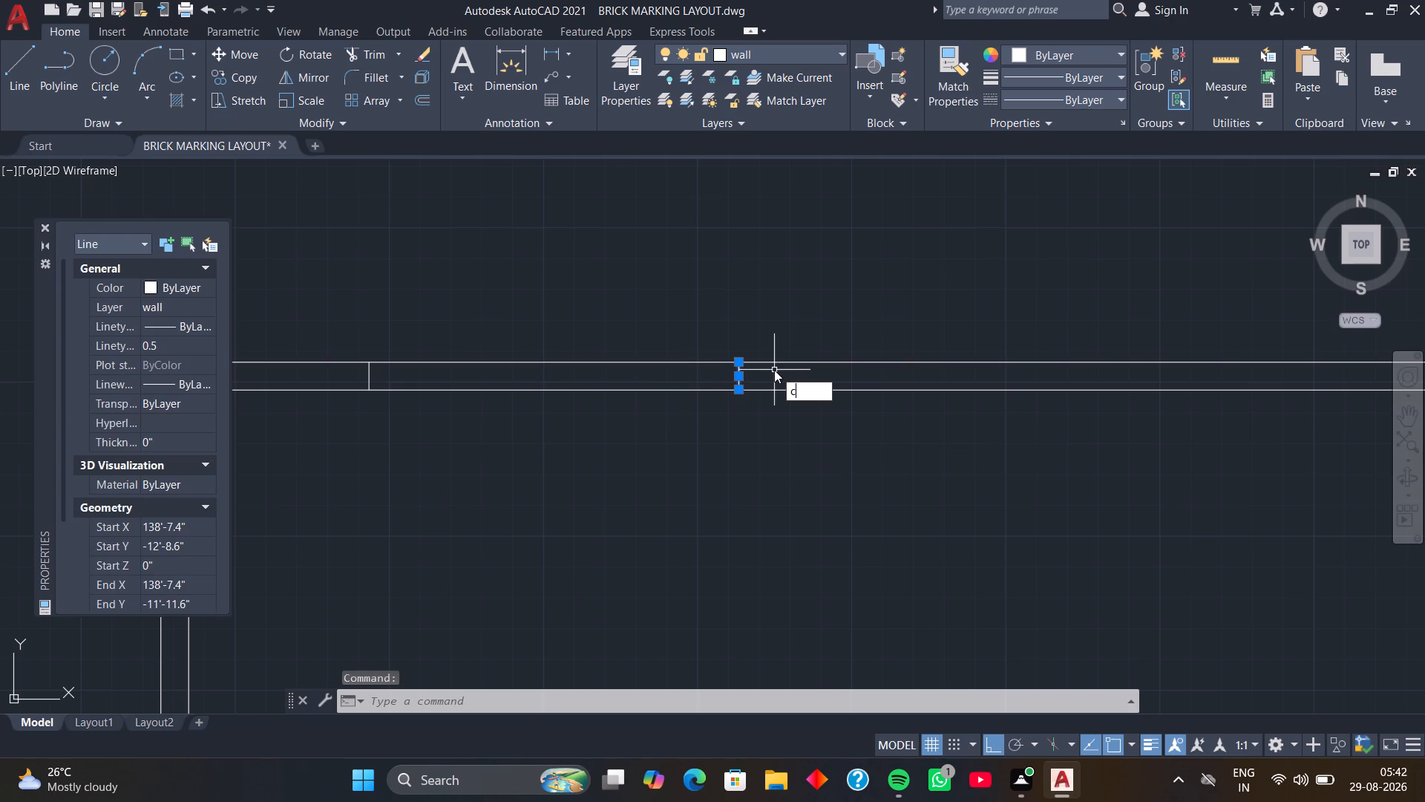
type("o")
key("space")
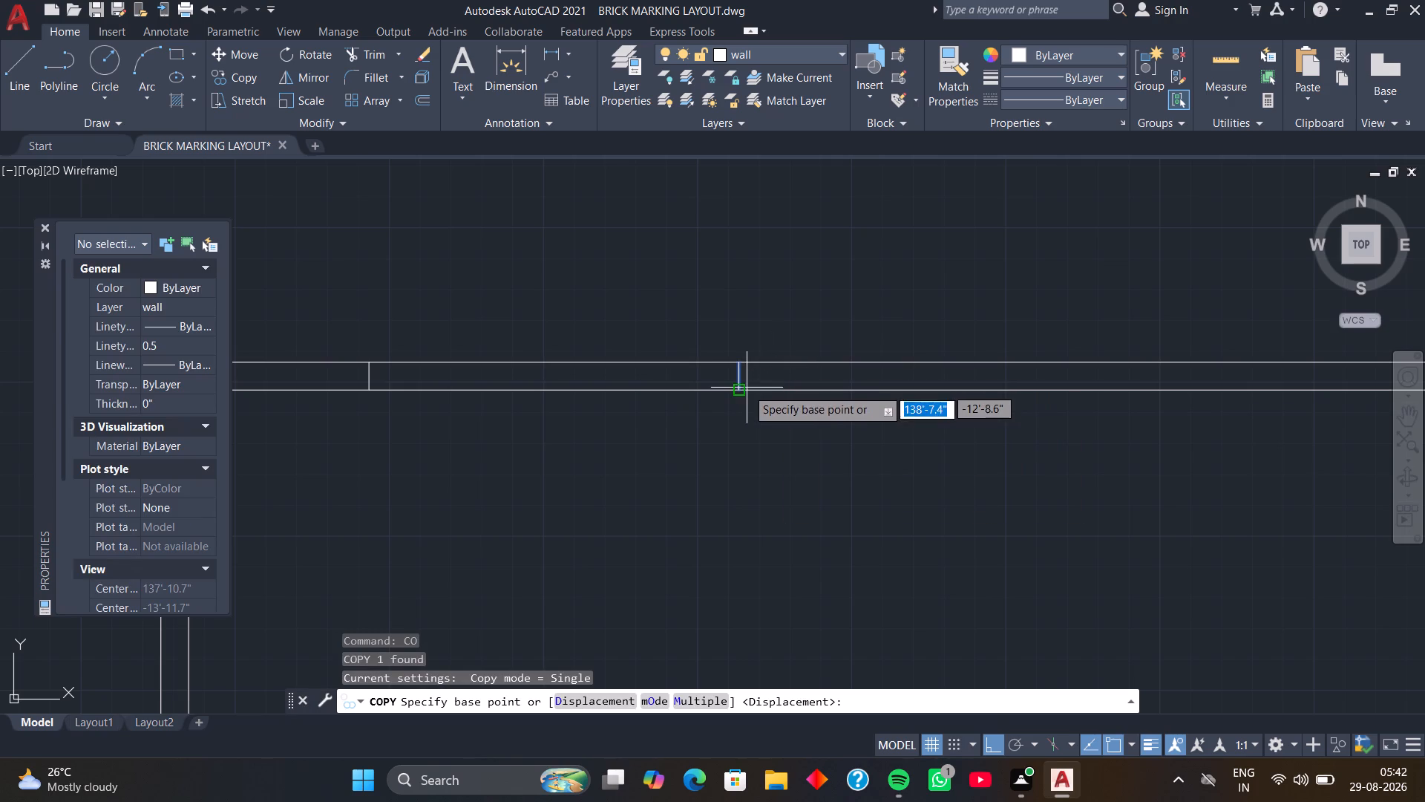
left_click(738, 388)
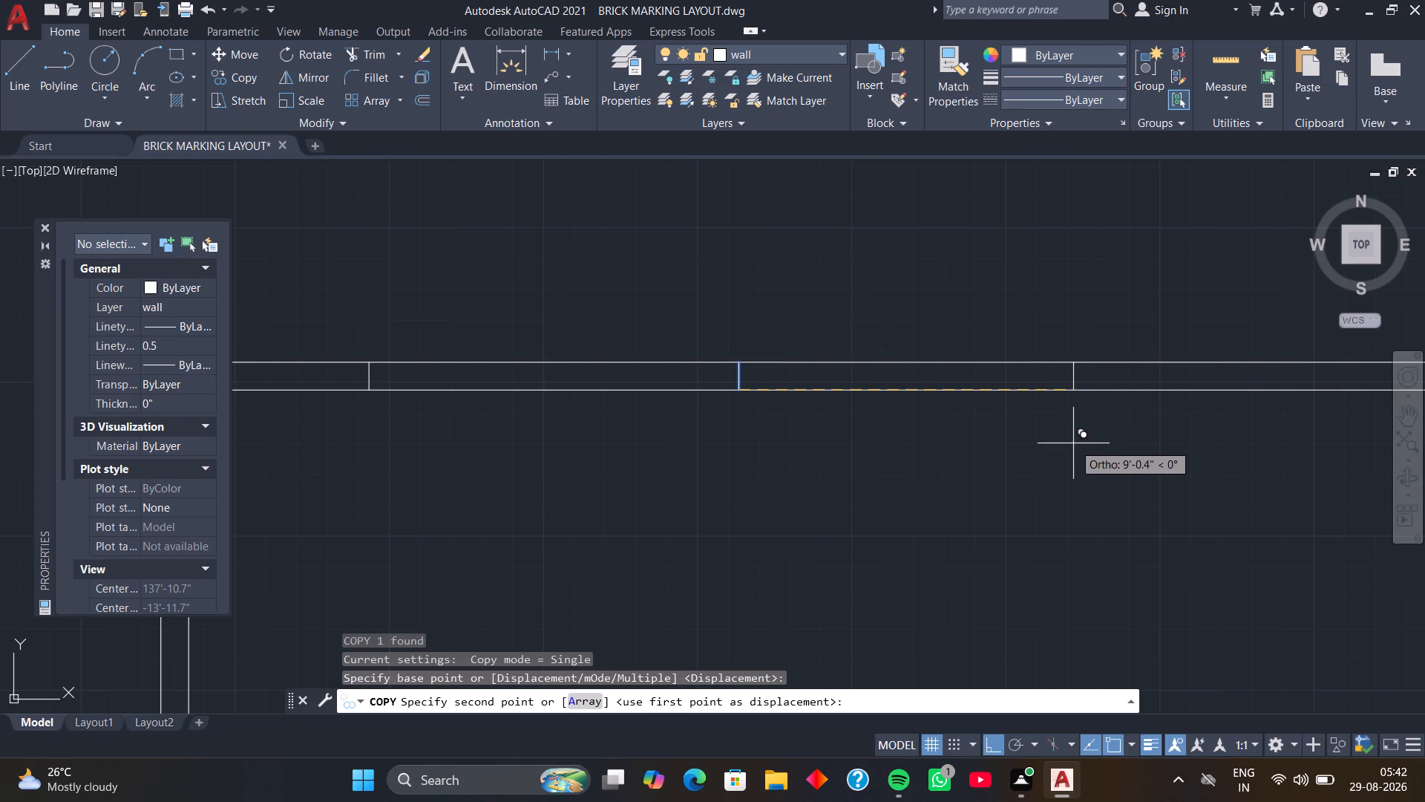
scroll(1073, 443, "down", 1)
middle_click_drag(1073, 443, 805, 466)
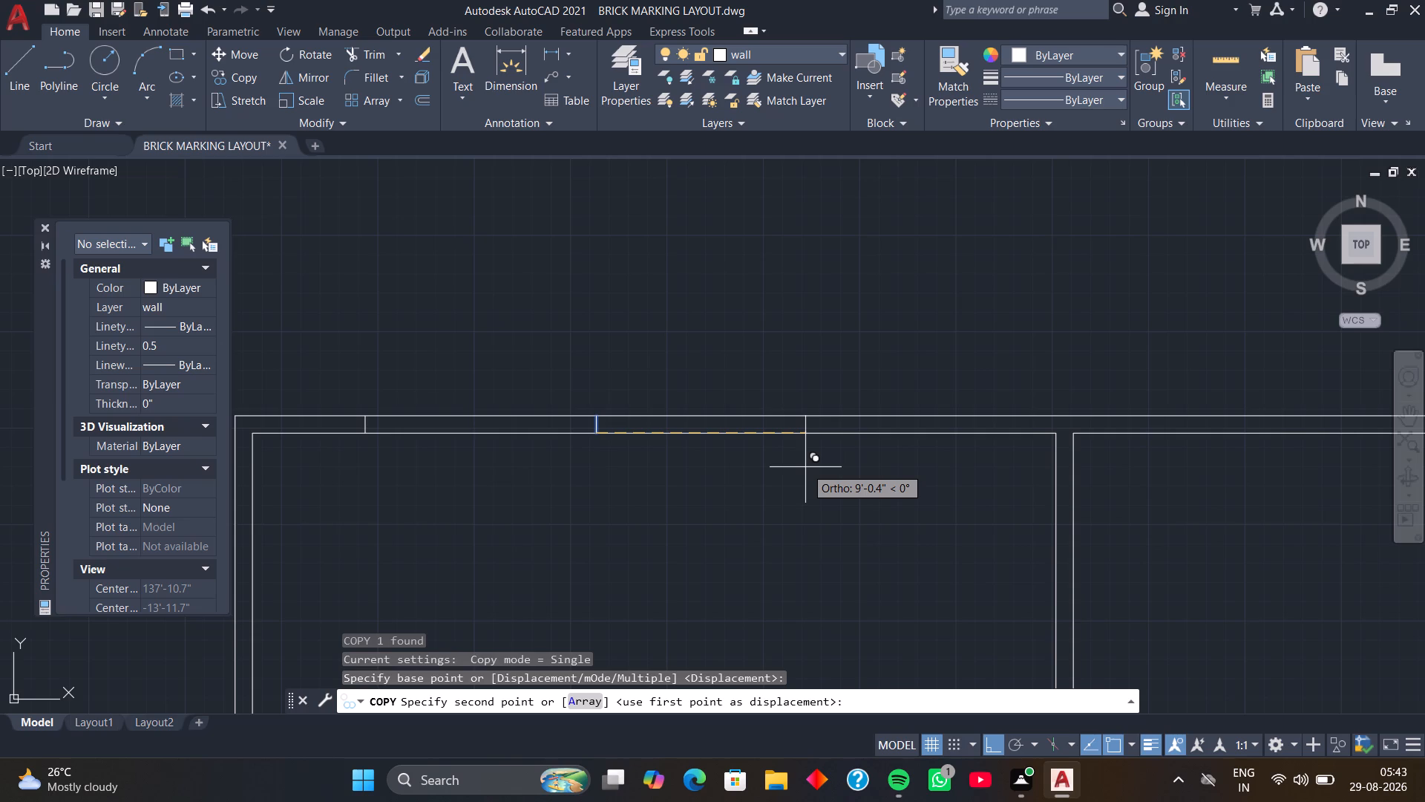
key("7")
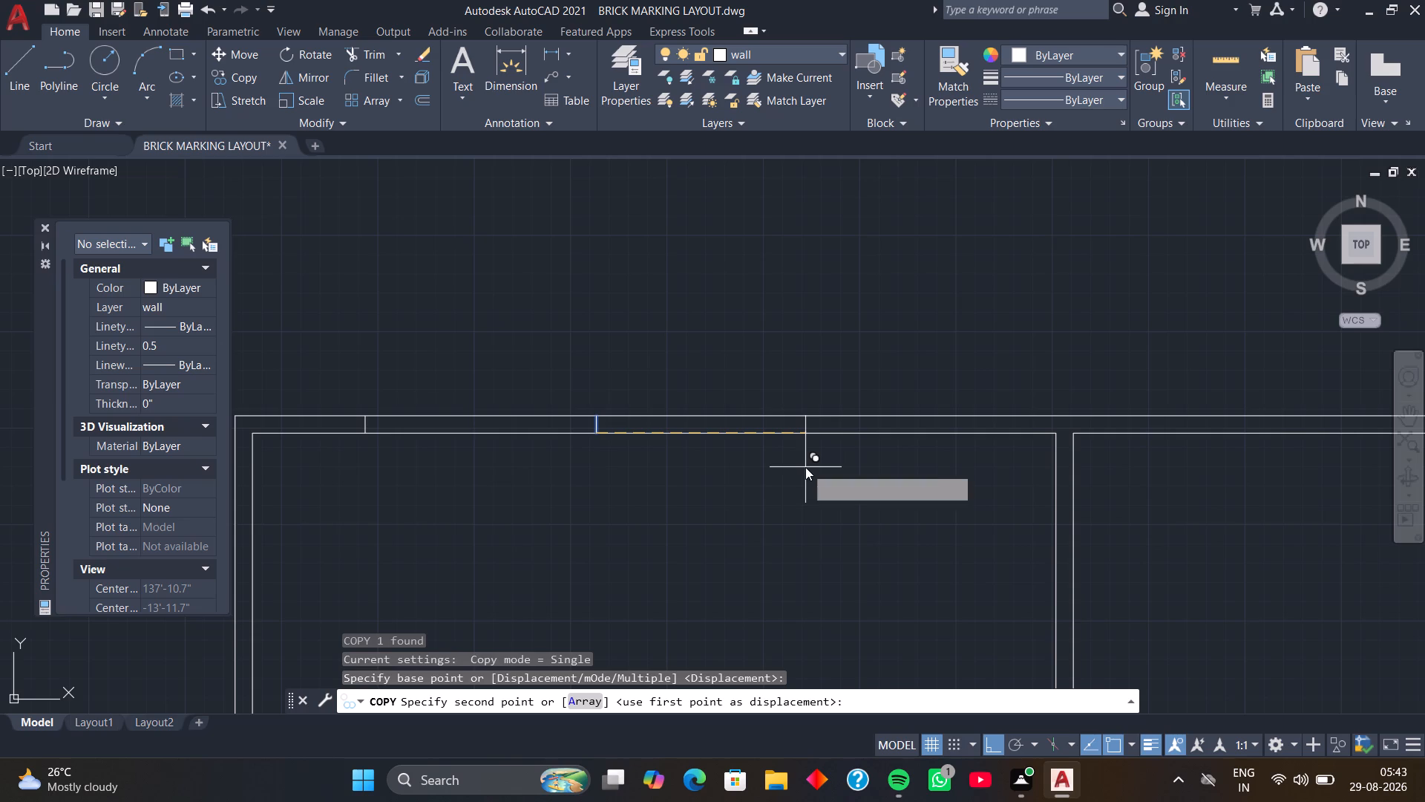
key("apostrophe")
key("Return")
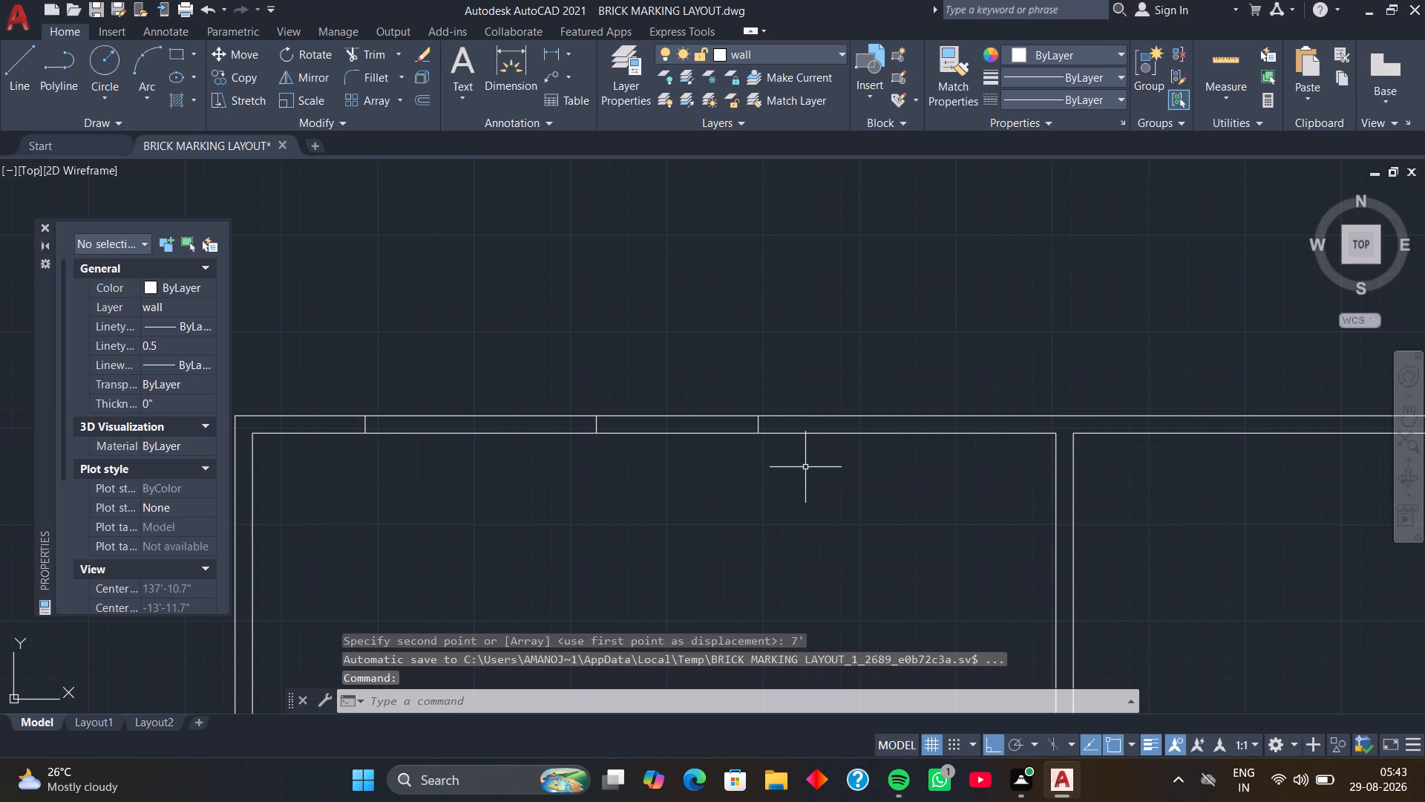
Copy the third 9" line 10' east along the top wall to mark the second opening's east jamb.
scroll(759, 445, "up", 1)
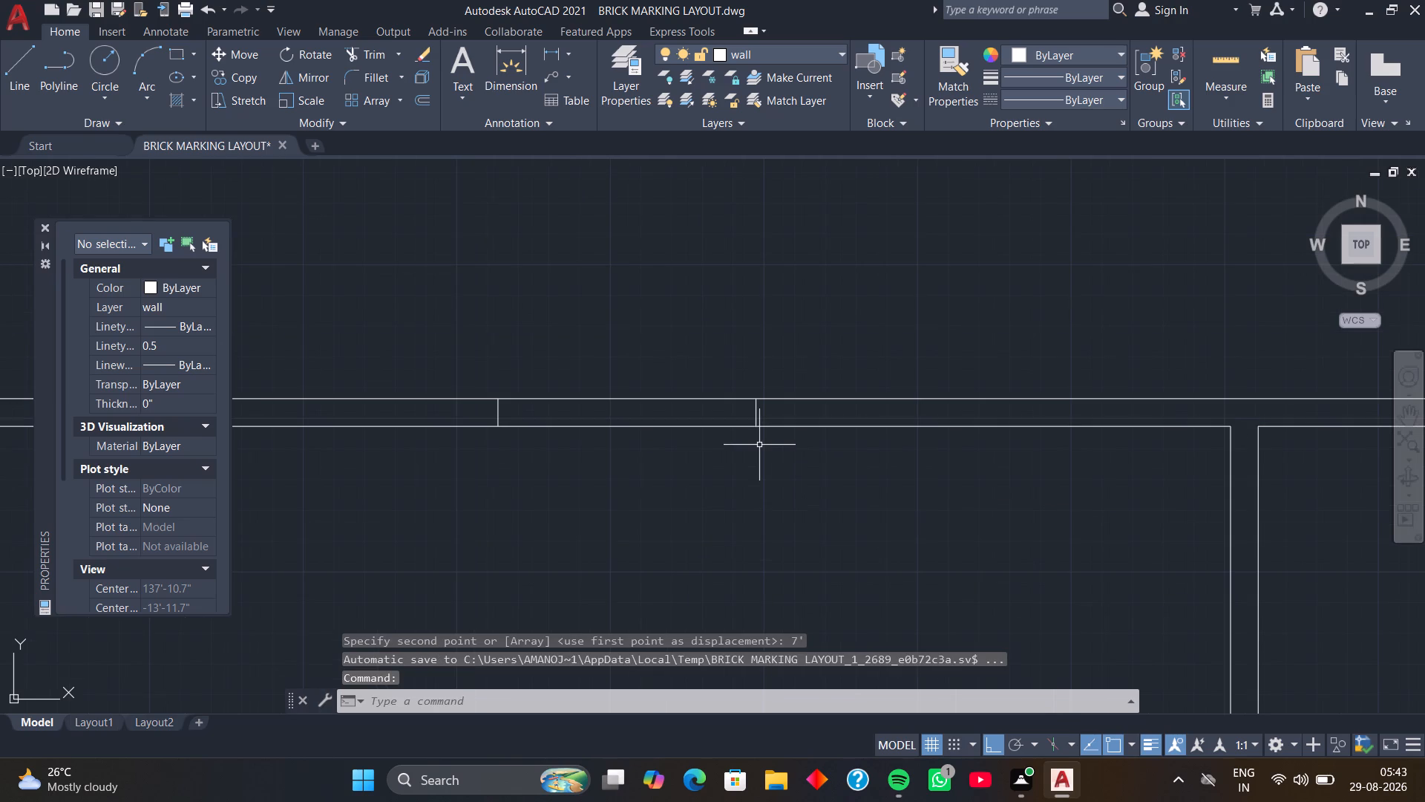
left_click(756, 413)
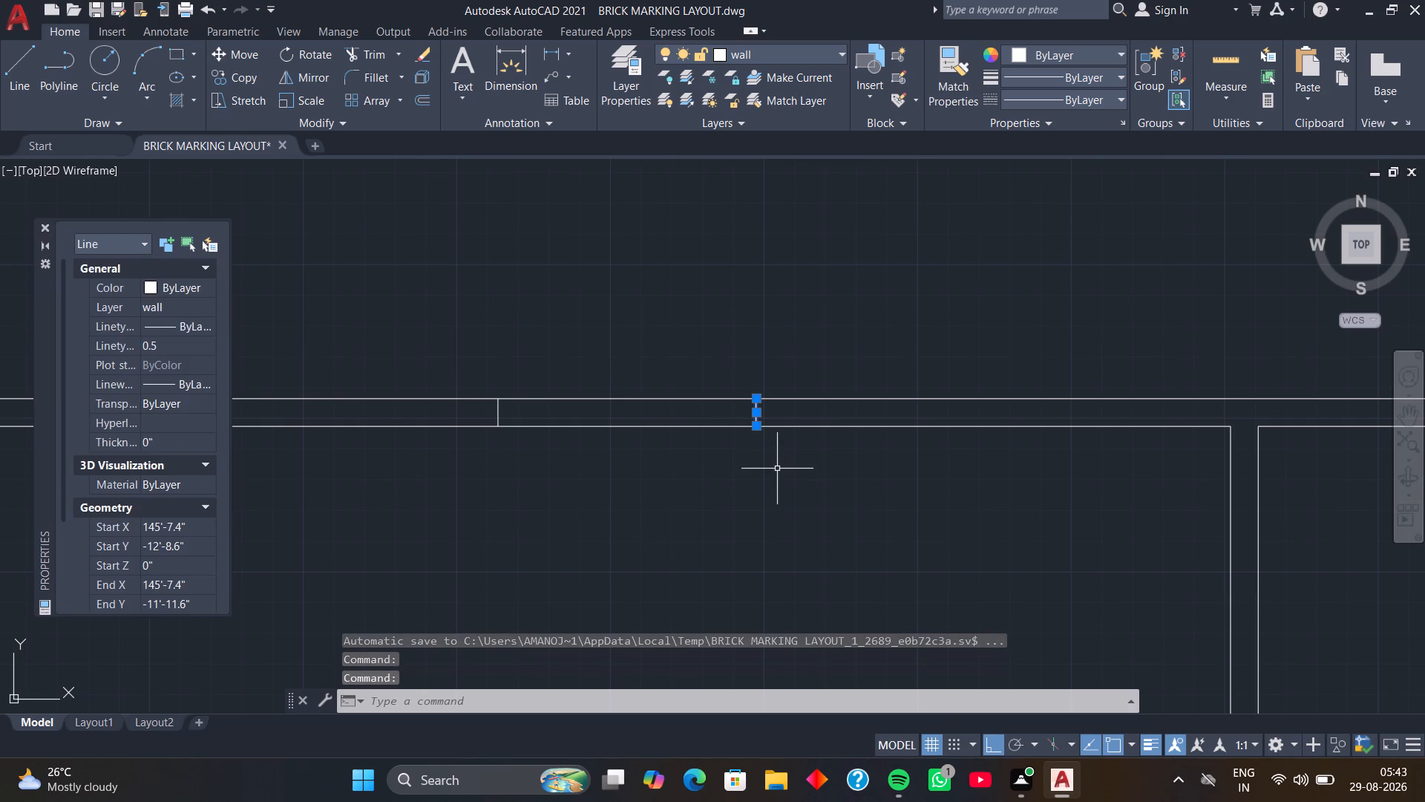
type("co")
key("space")
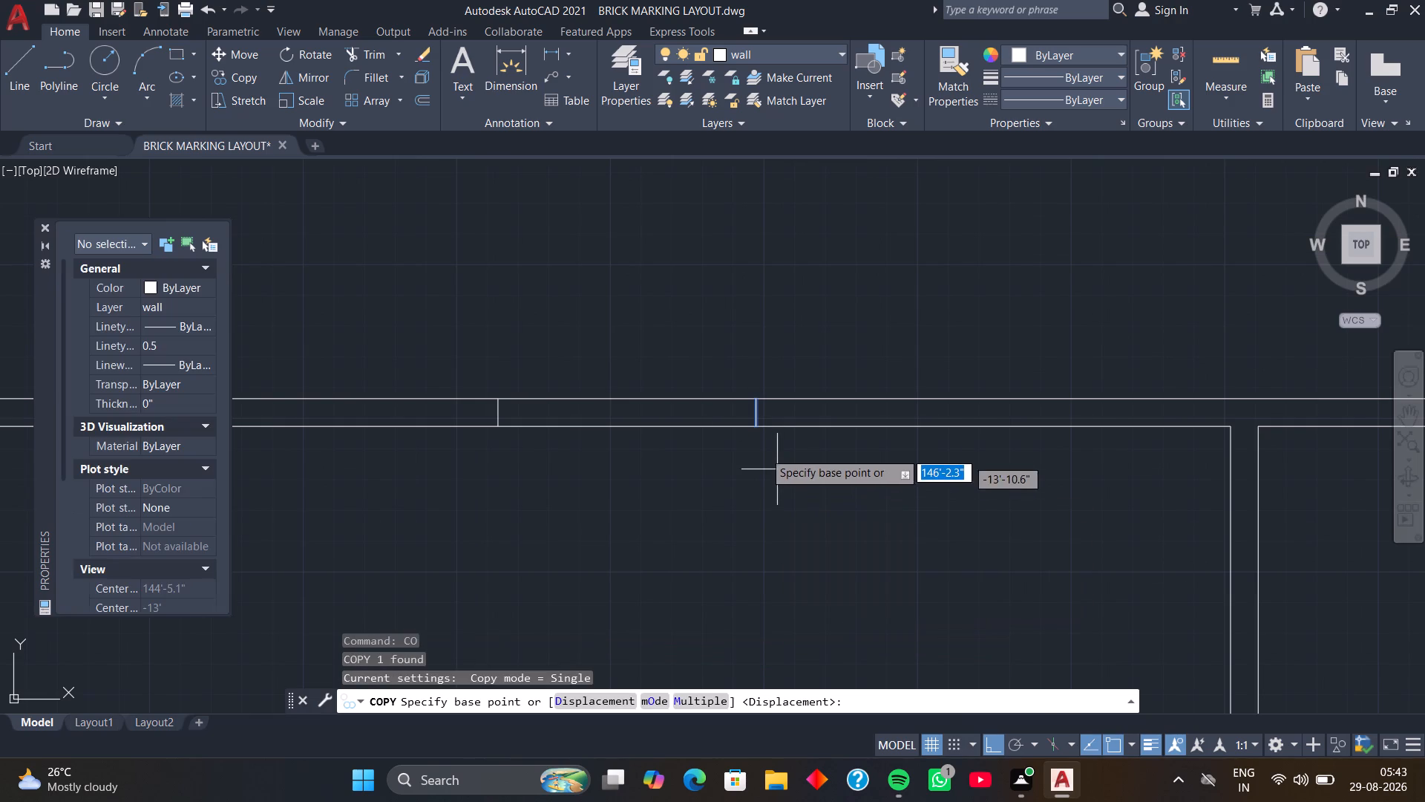
left_click(757, 431)
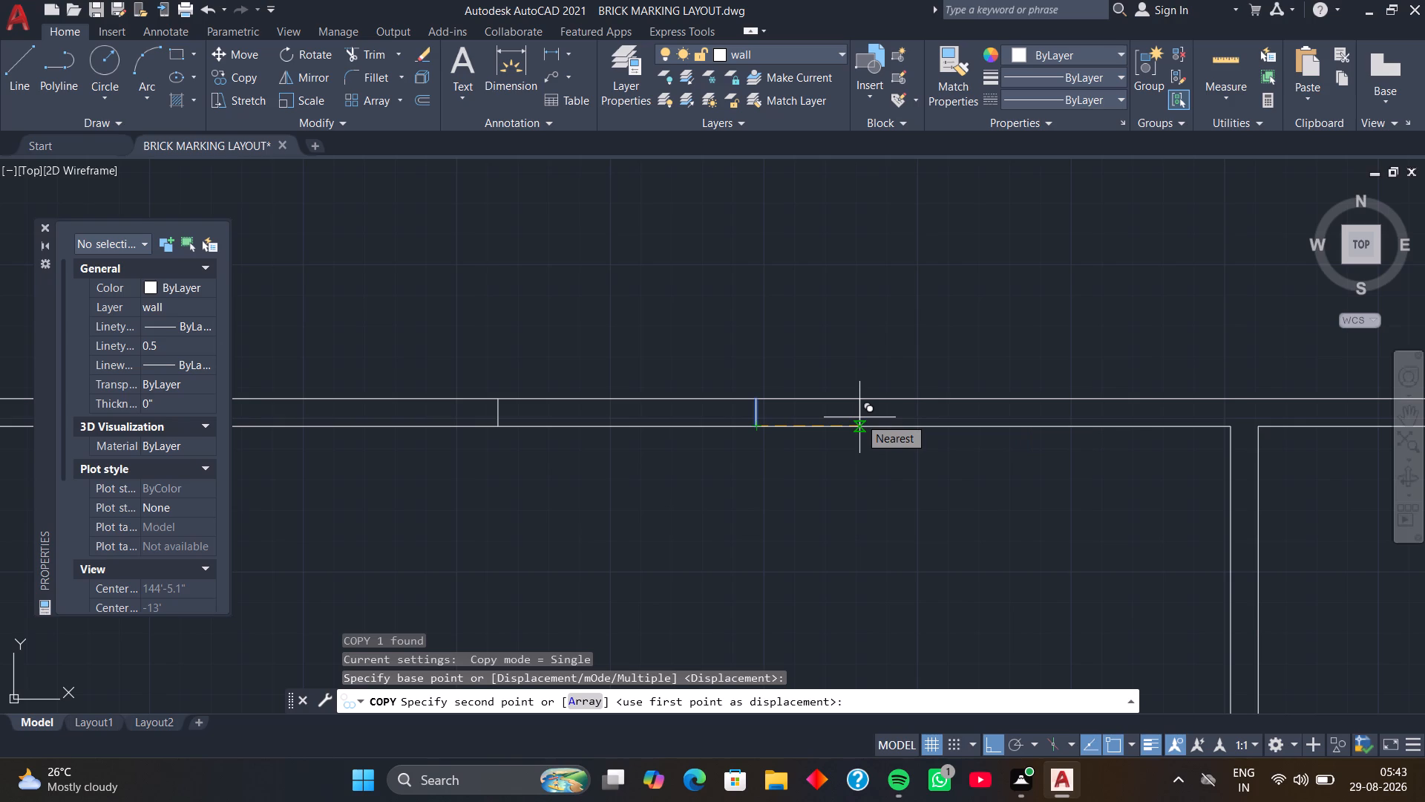
type("10")
key("apostrophe")
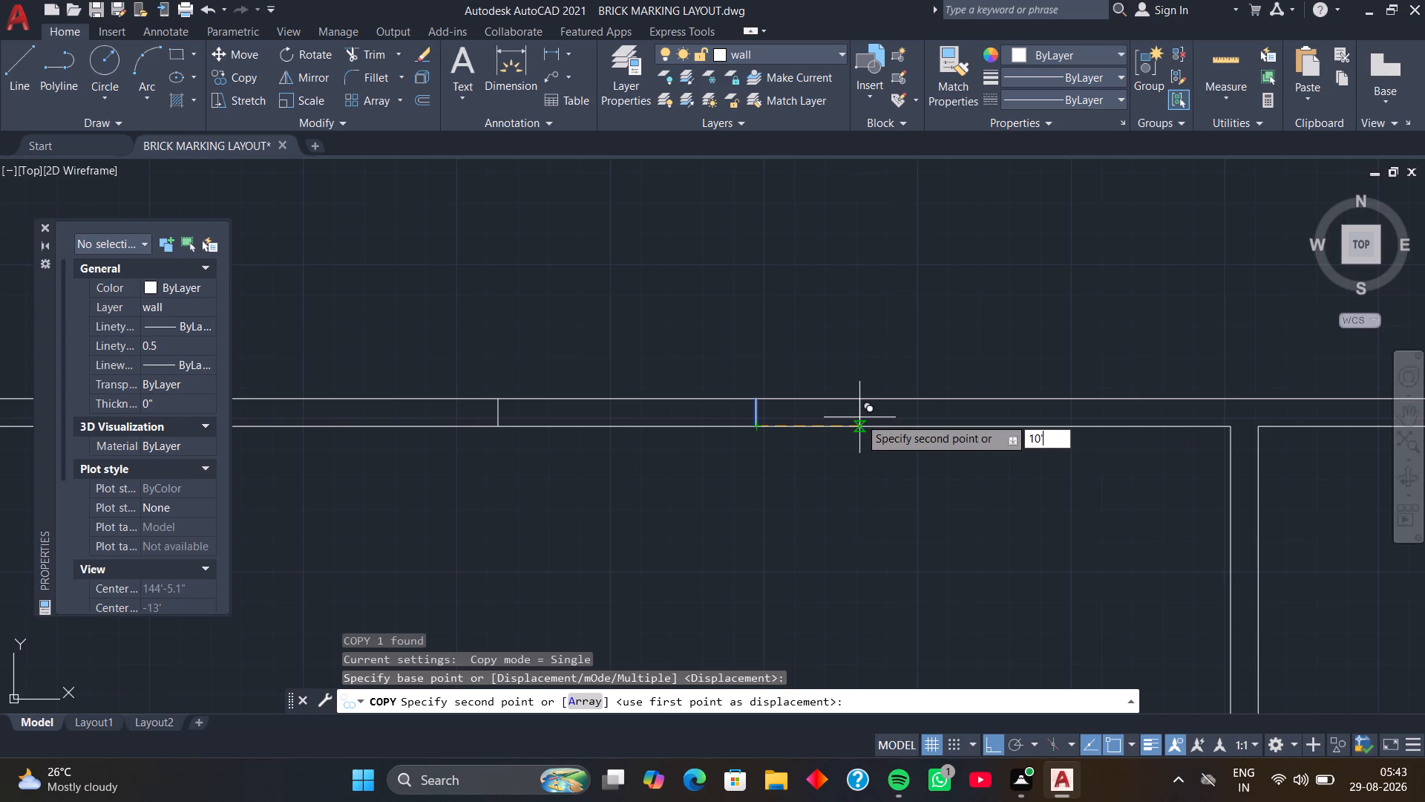
key("Return")
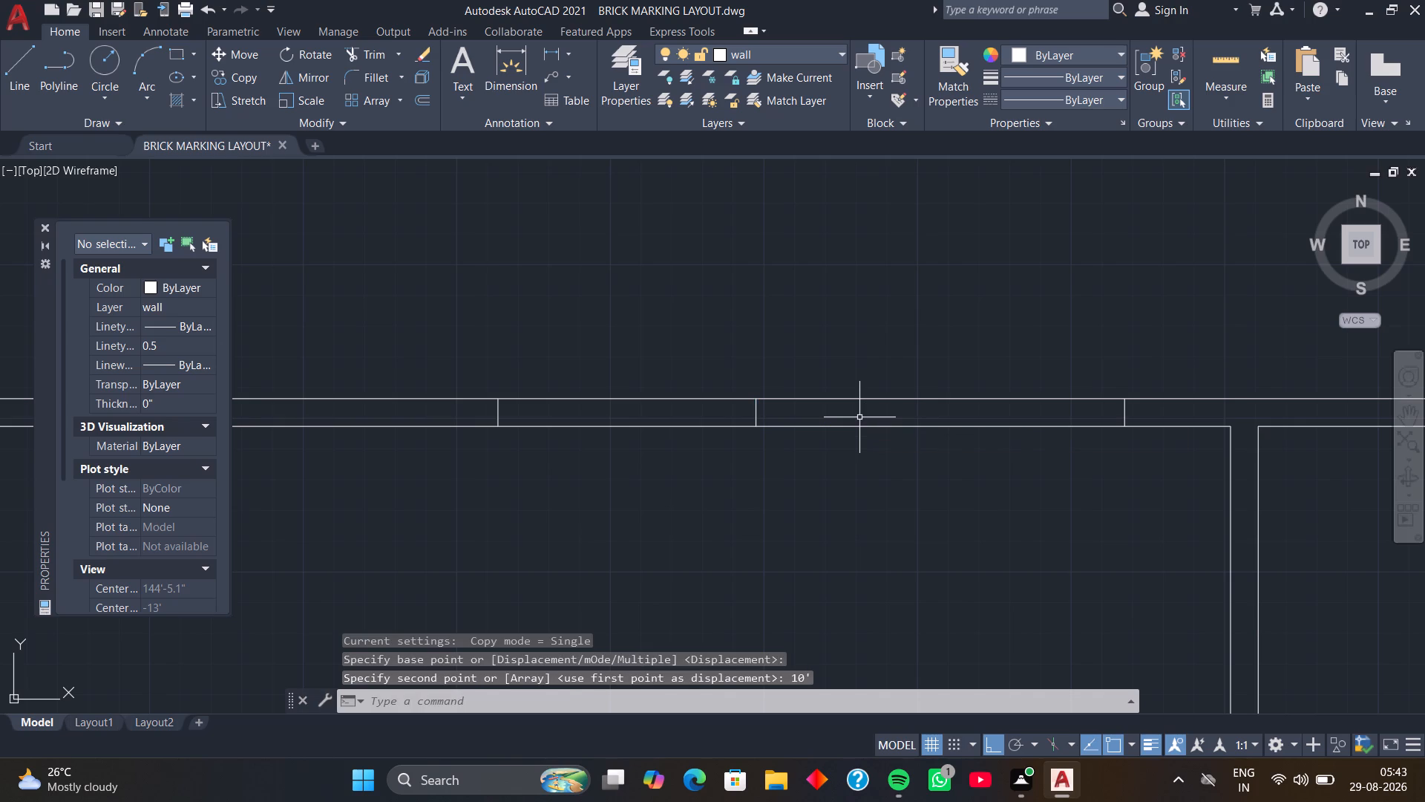
Draw a line across the top wall from the partition's east face corner up to the outer face.
scroll(891, 461, "down", 2)
middle_click_drag(891, 461, 866, 389)
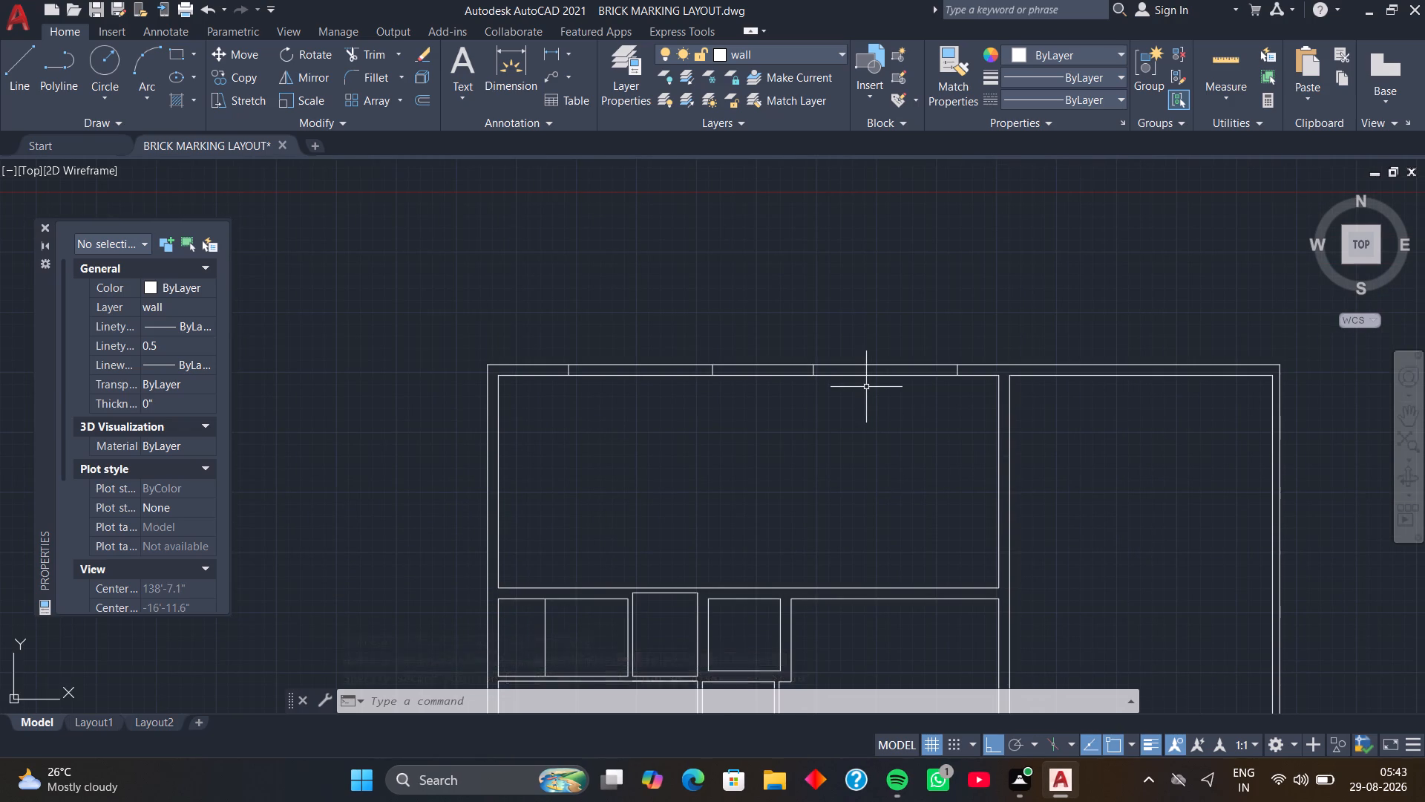
middle_click_drag(952, 385, 790, 408)
middle_click_drag(782, 423, 736, 431)
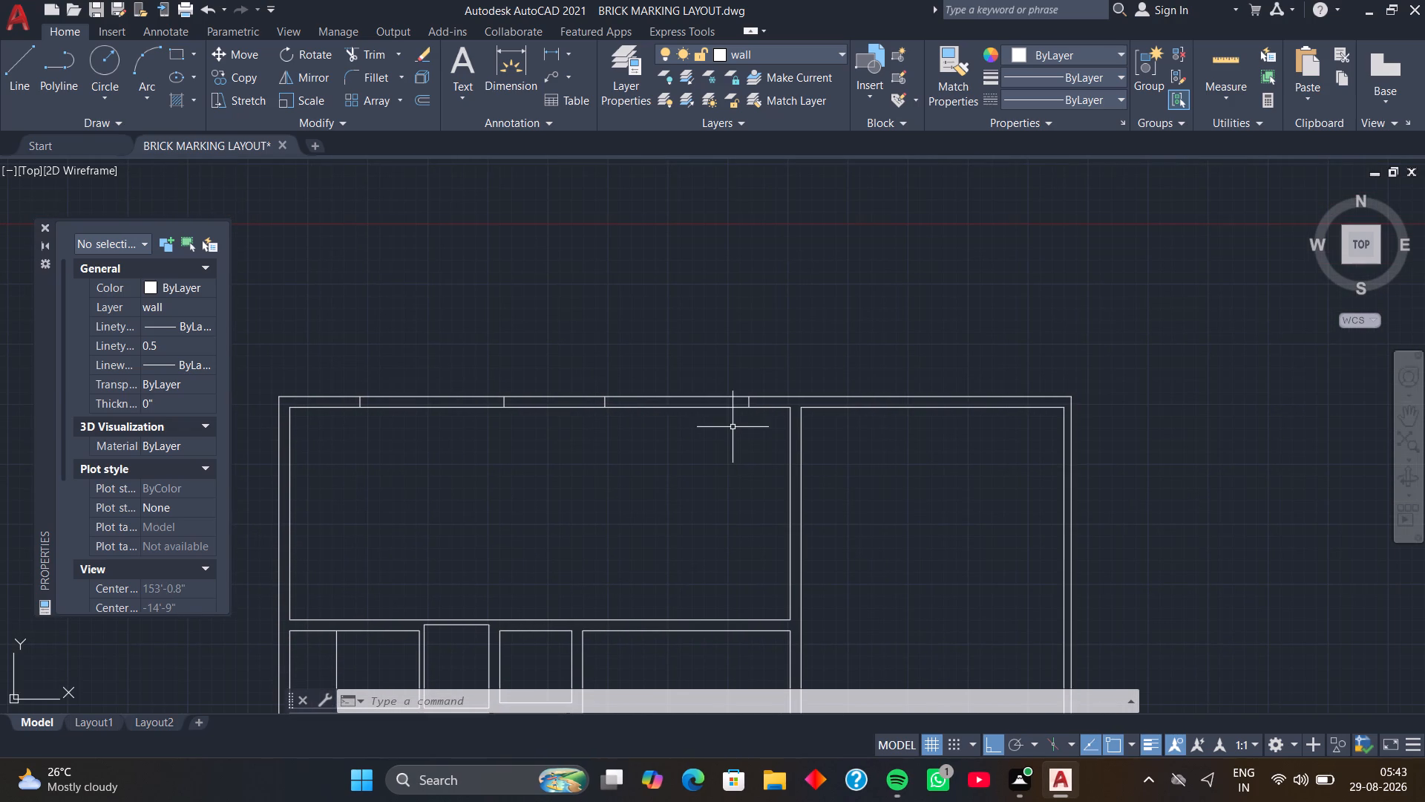
type("l")
key("space")
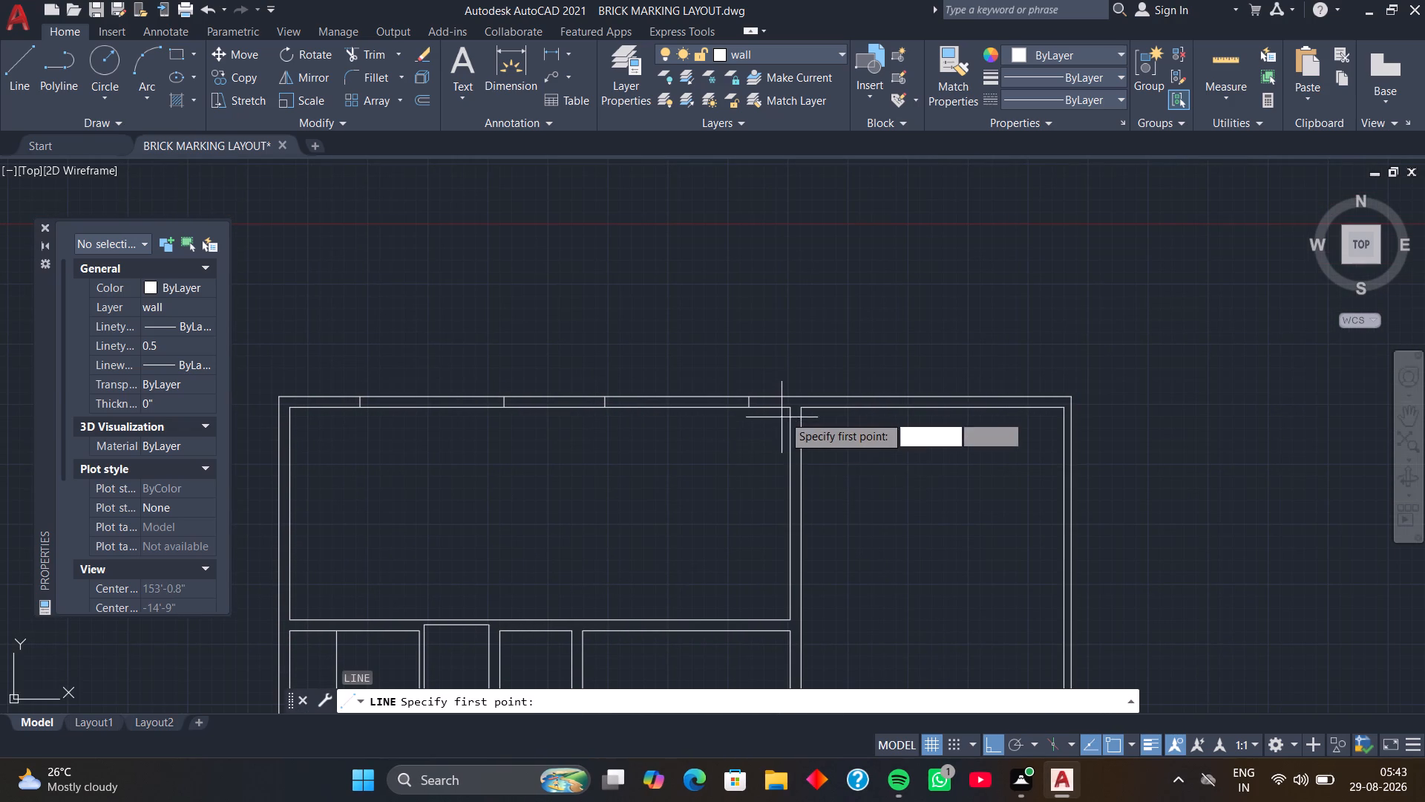
scroll(787, 408, "up", 3)
left_click(815, 406)
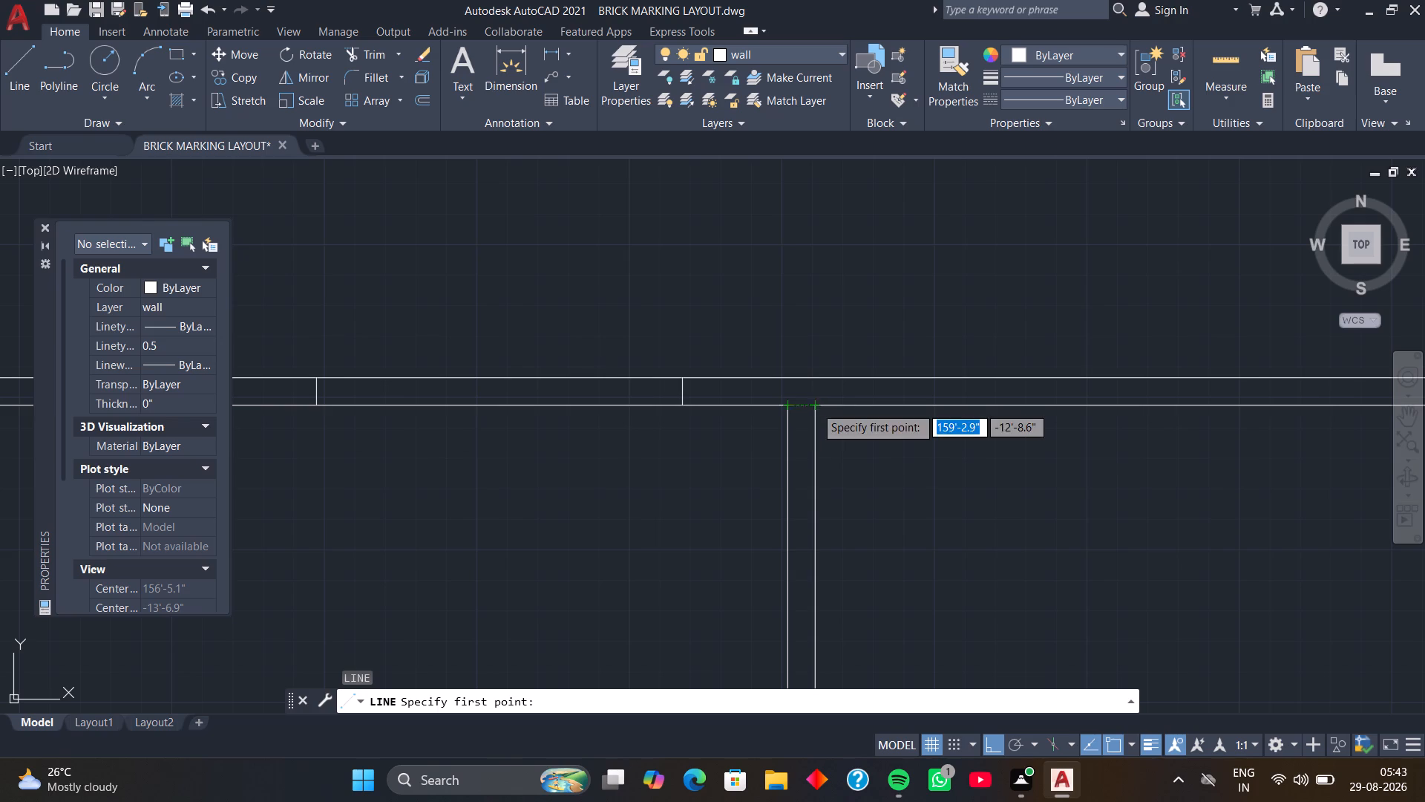
left_click(808, 375)
key("space")
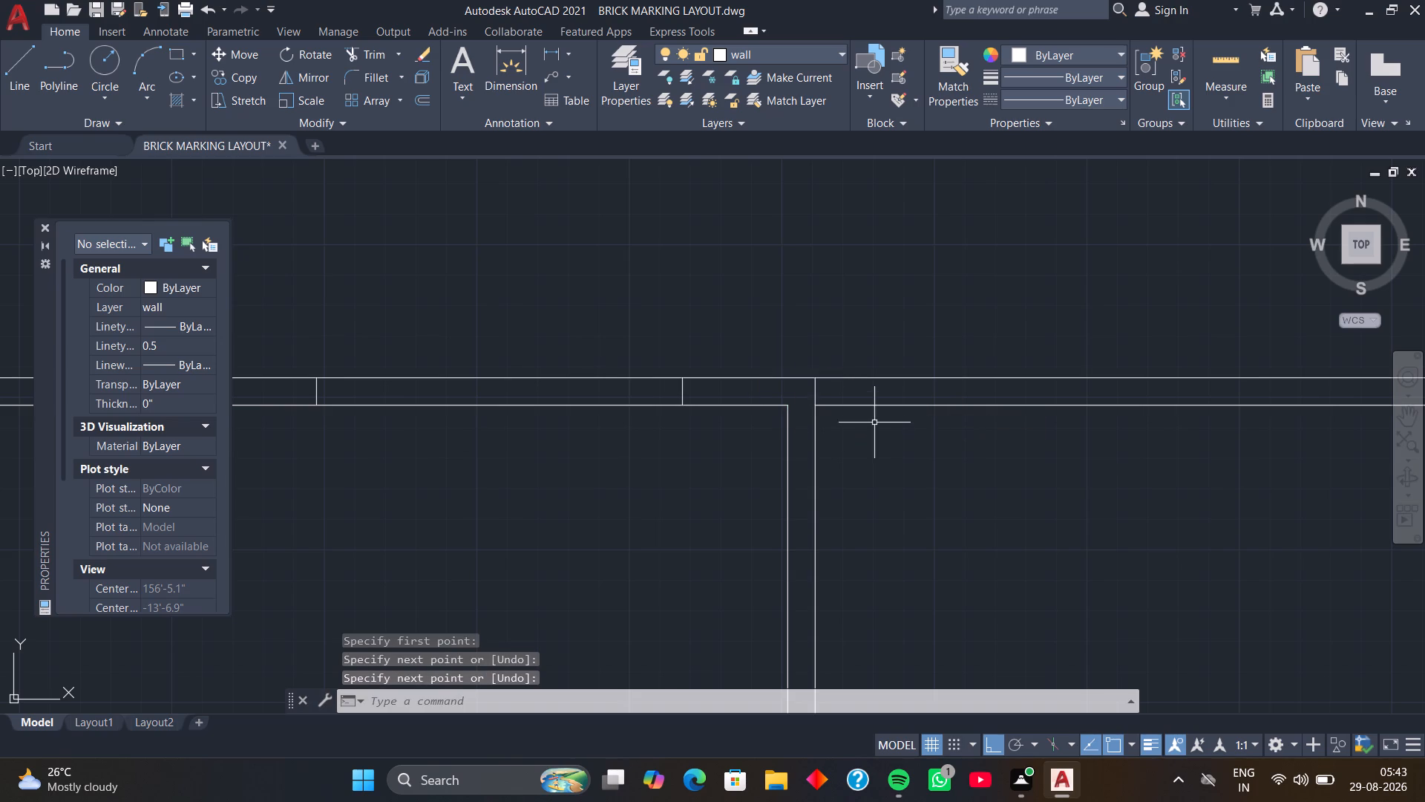
Draw a 9" line across the top of the vertical partition, between its two face corners at the top wall's inner face.
scroll(875, 428, "down", 1)
middle_click_drag(874, 452, 869, 319)
scroll(869, 333, "down", 1)
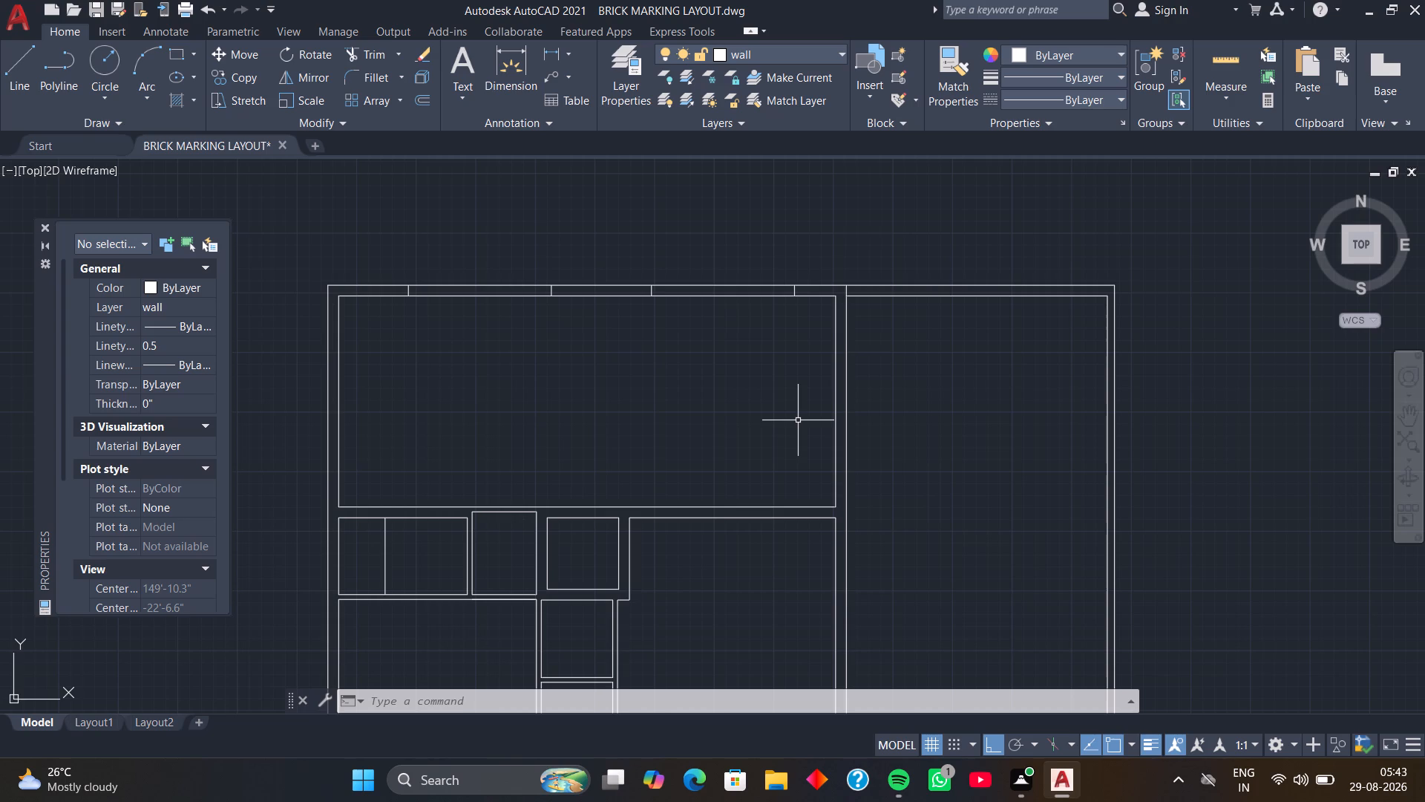
middle_click_drag(820, 365, 779, 490)
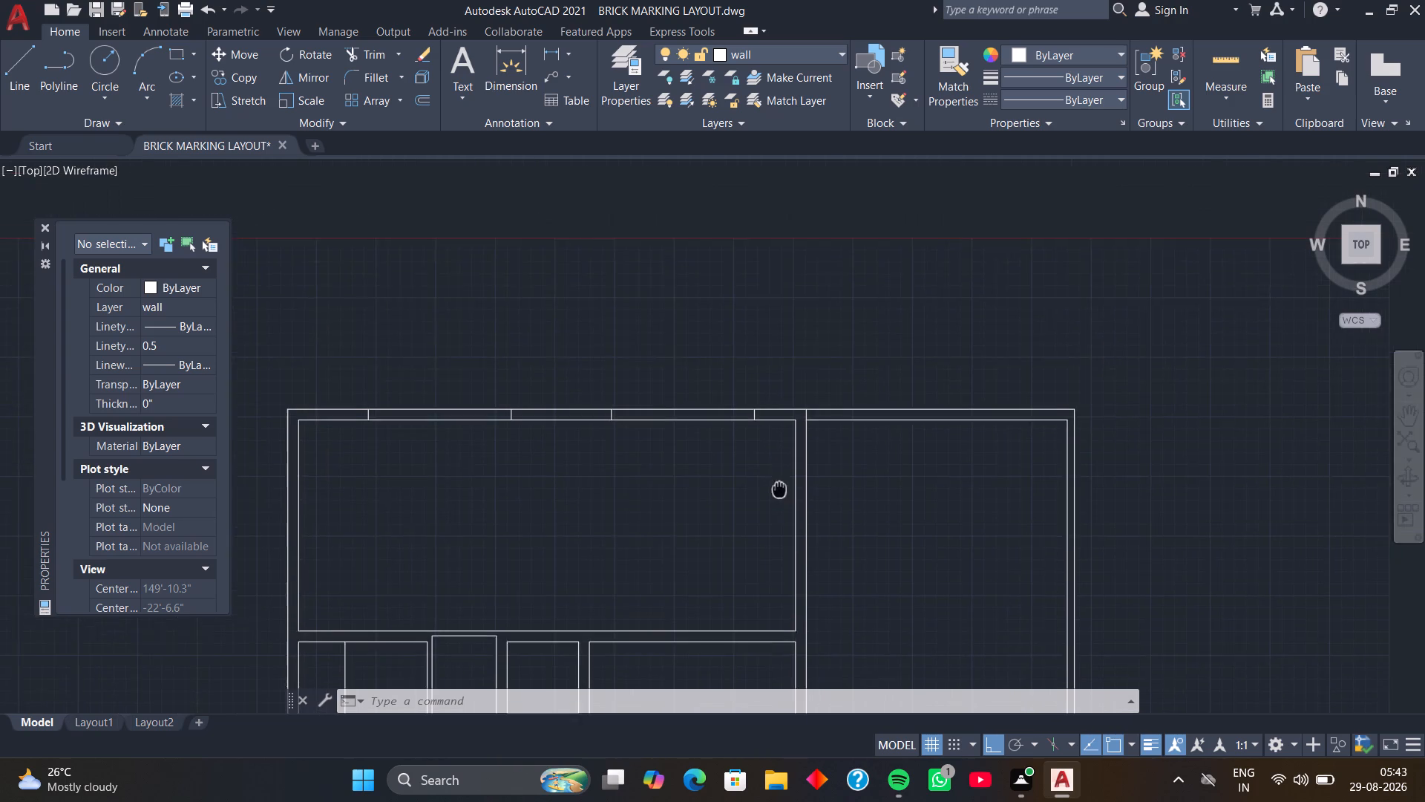
scroll(779, 437, "up", 4)
middle_click_drag(775, 420, 701, 483)
type("l")
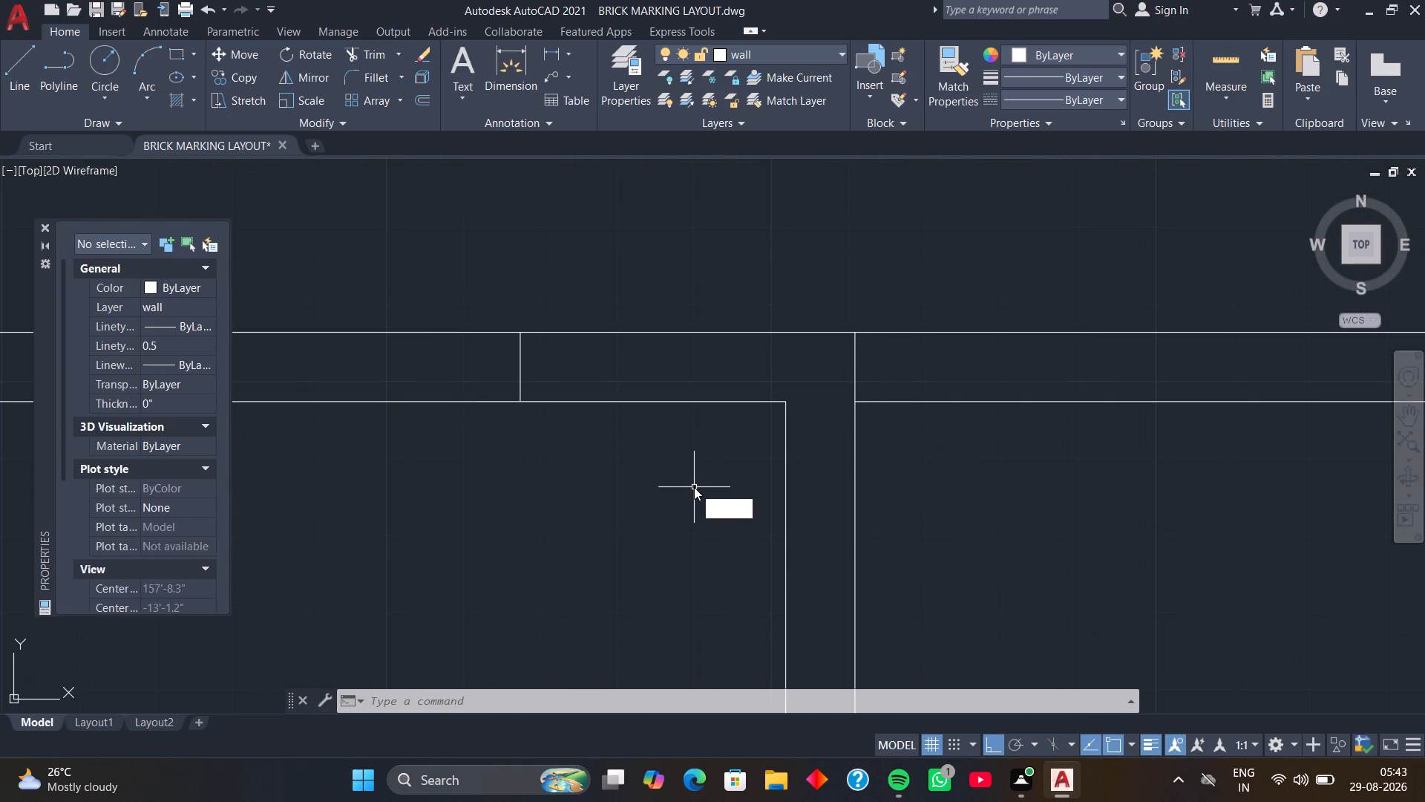
key("space")
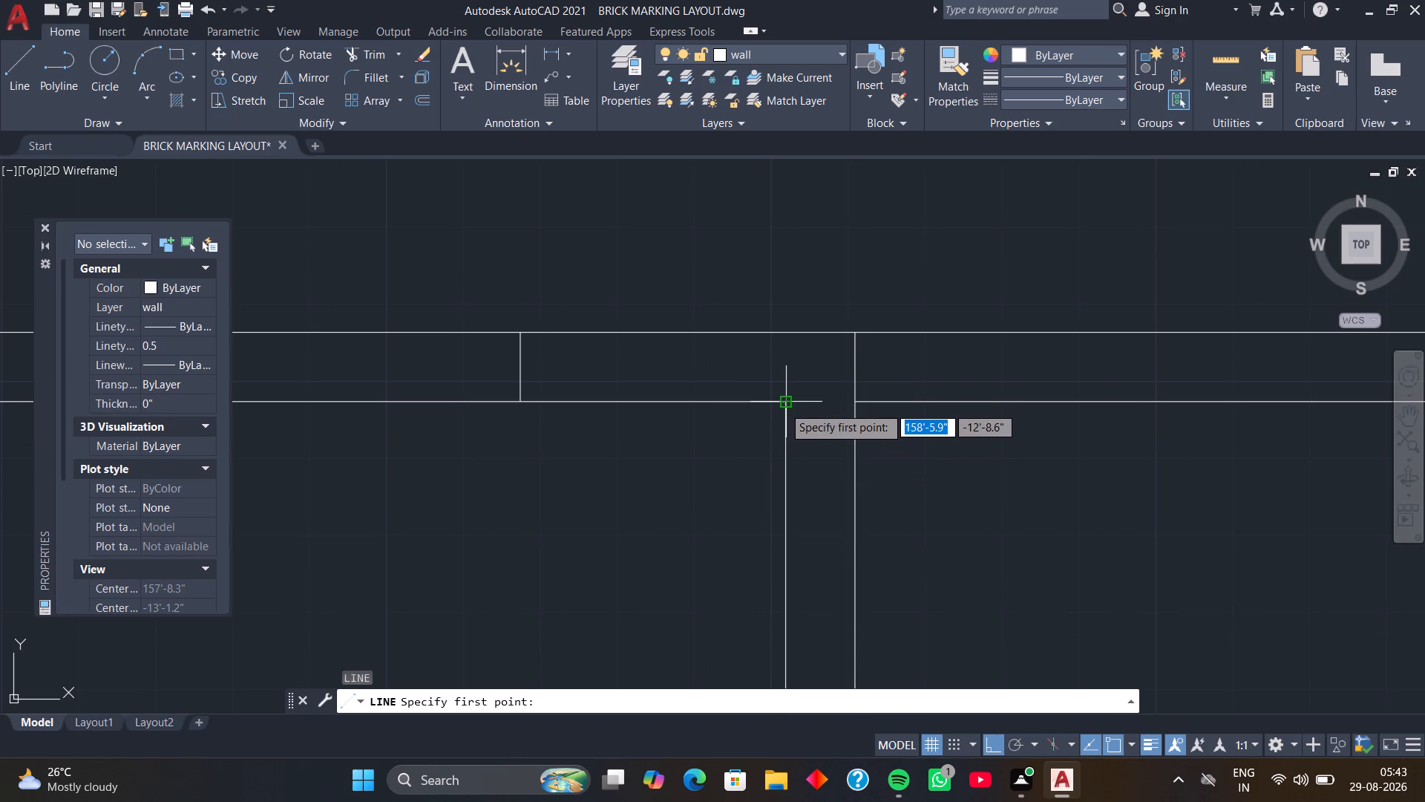
left_click(783, 406)
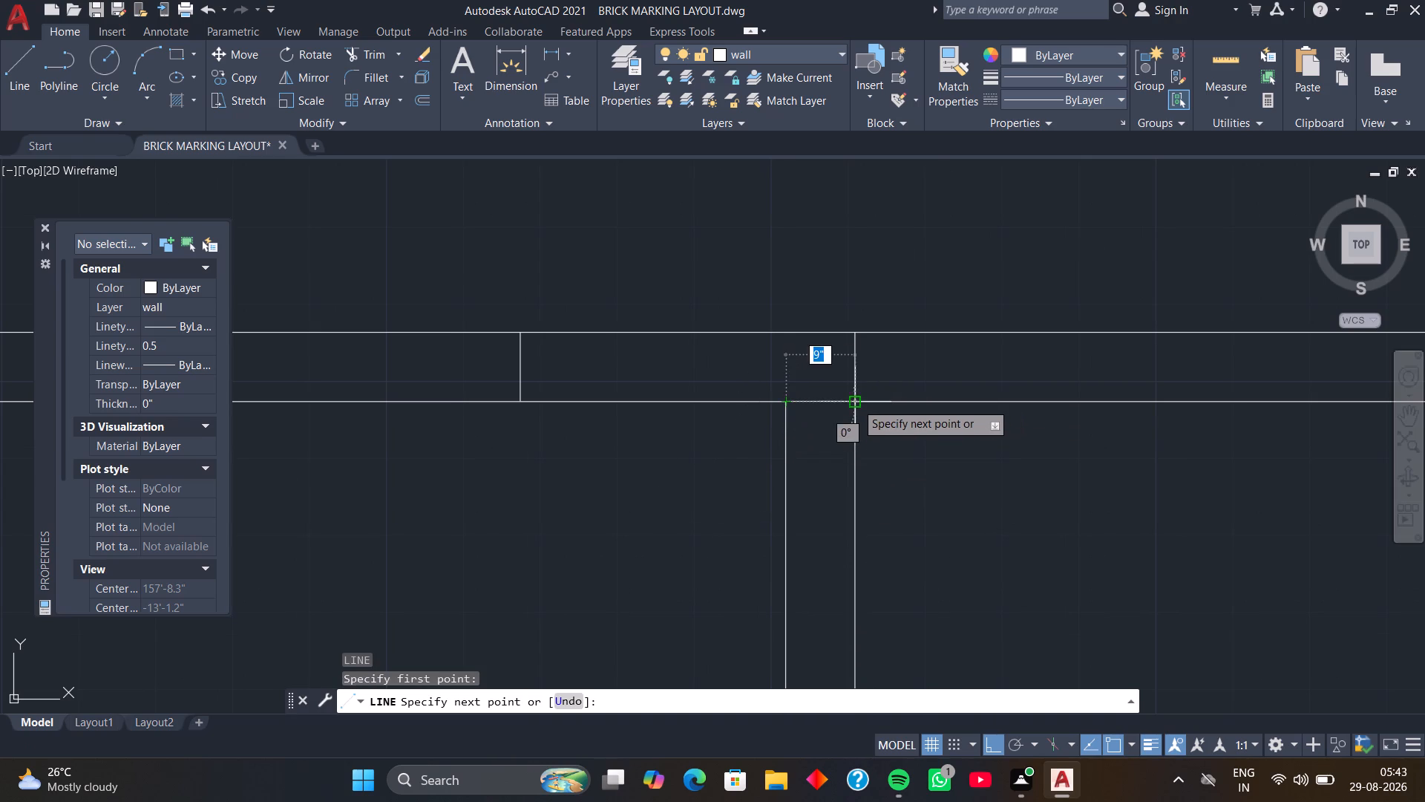
left_click(856, 402)
key("space")
Move the new 9" line 2' south down the partition to mark an opening's north jamb.
left_click(842, 402)
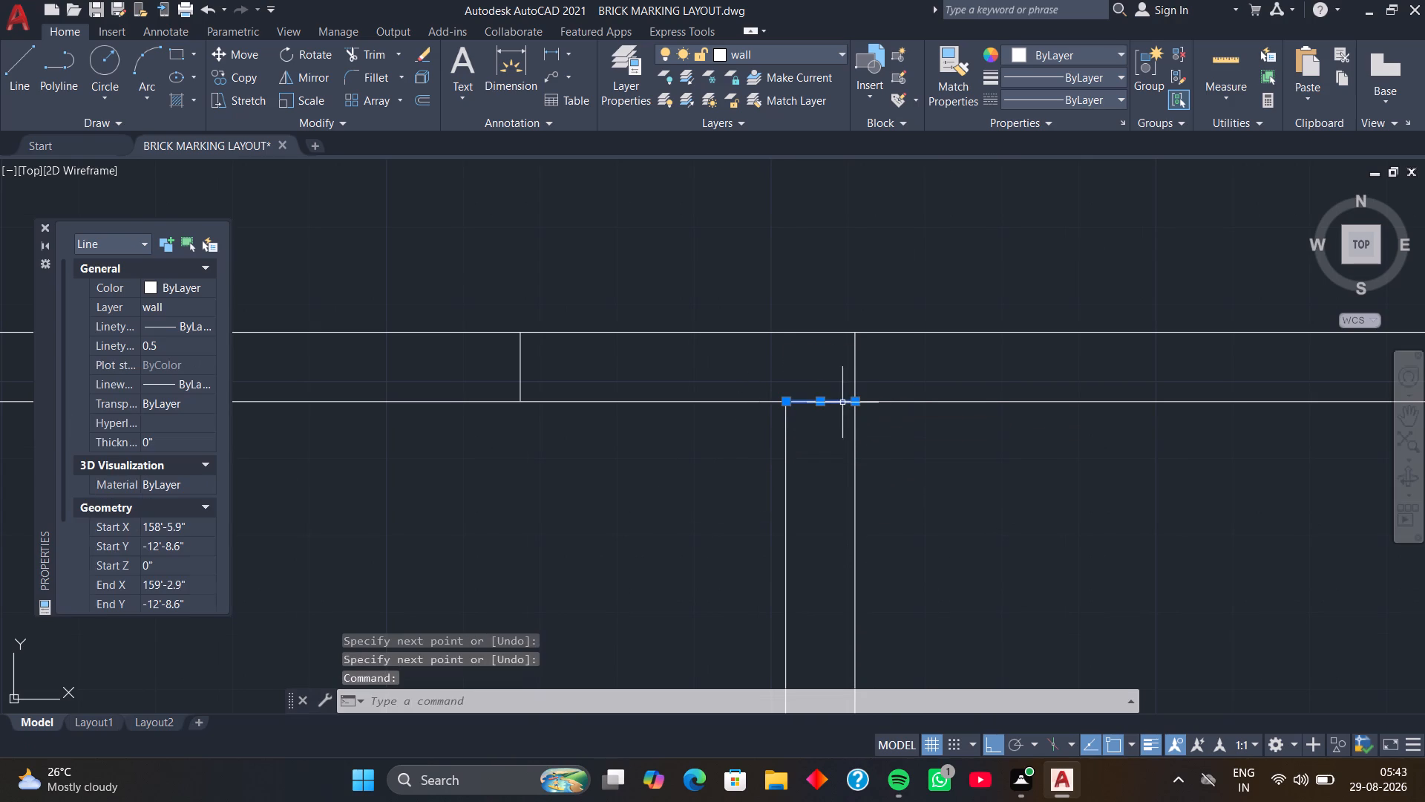
type("m")
key("space")
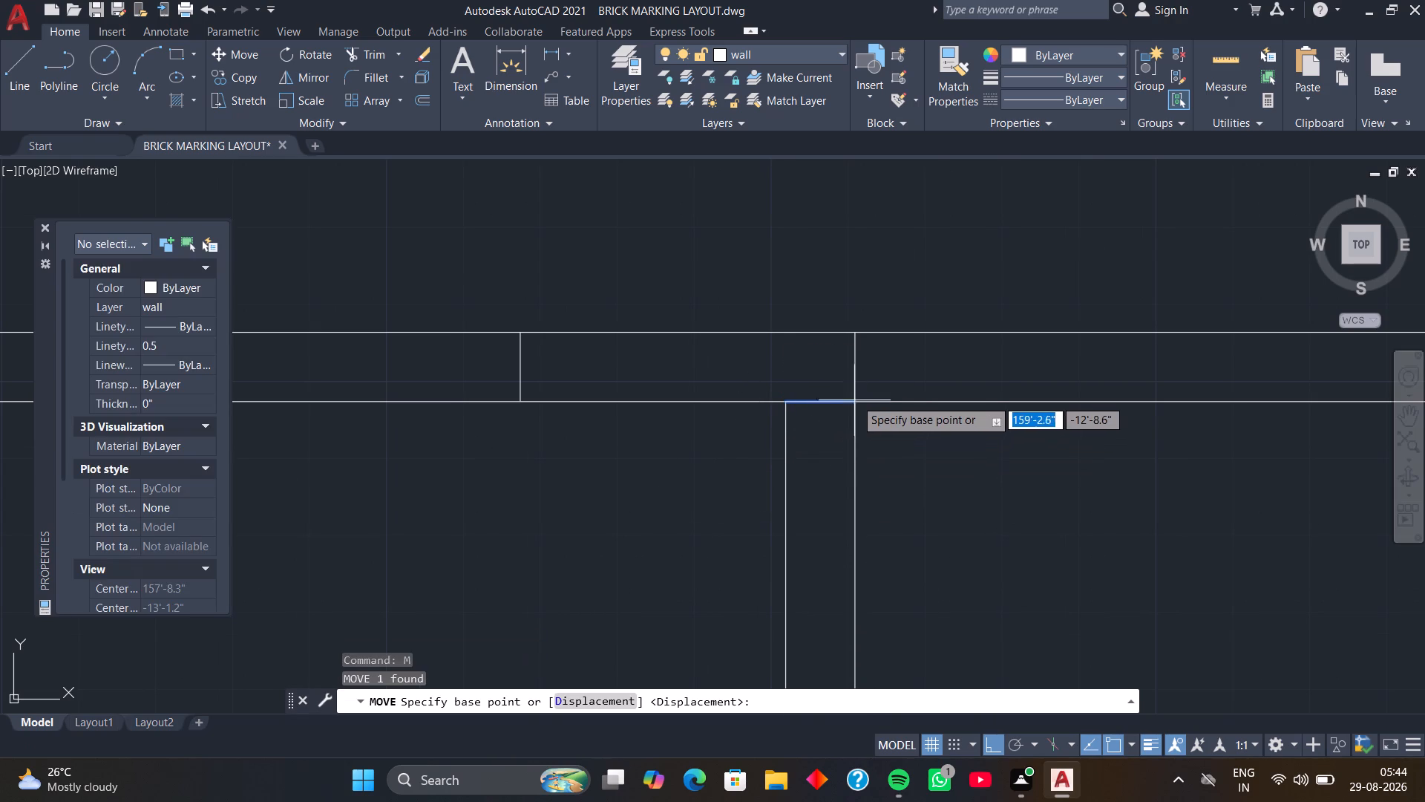
left_click(856, 398)
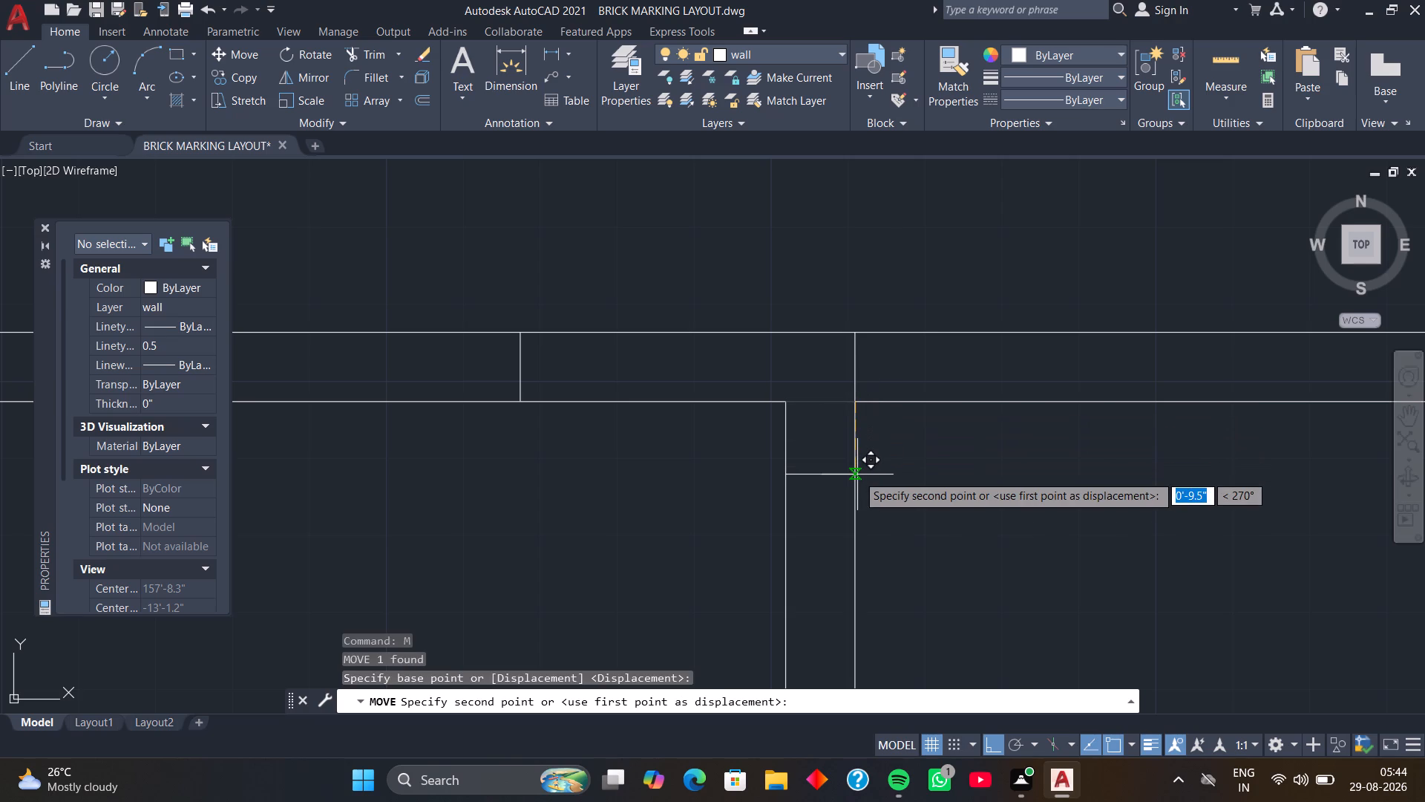
type("2'")
key("Return")
Copy the partition's jamb line 12' south to mark the opening's south jamb.
scroll(857, 475, "down", 2)
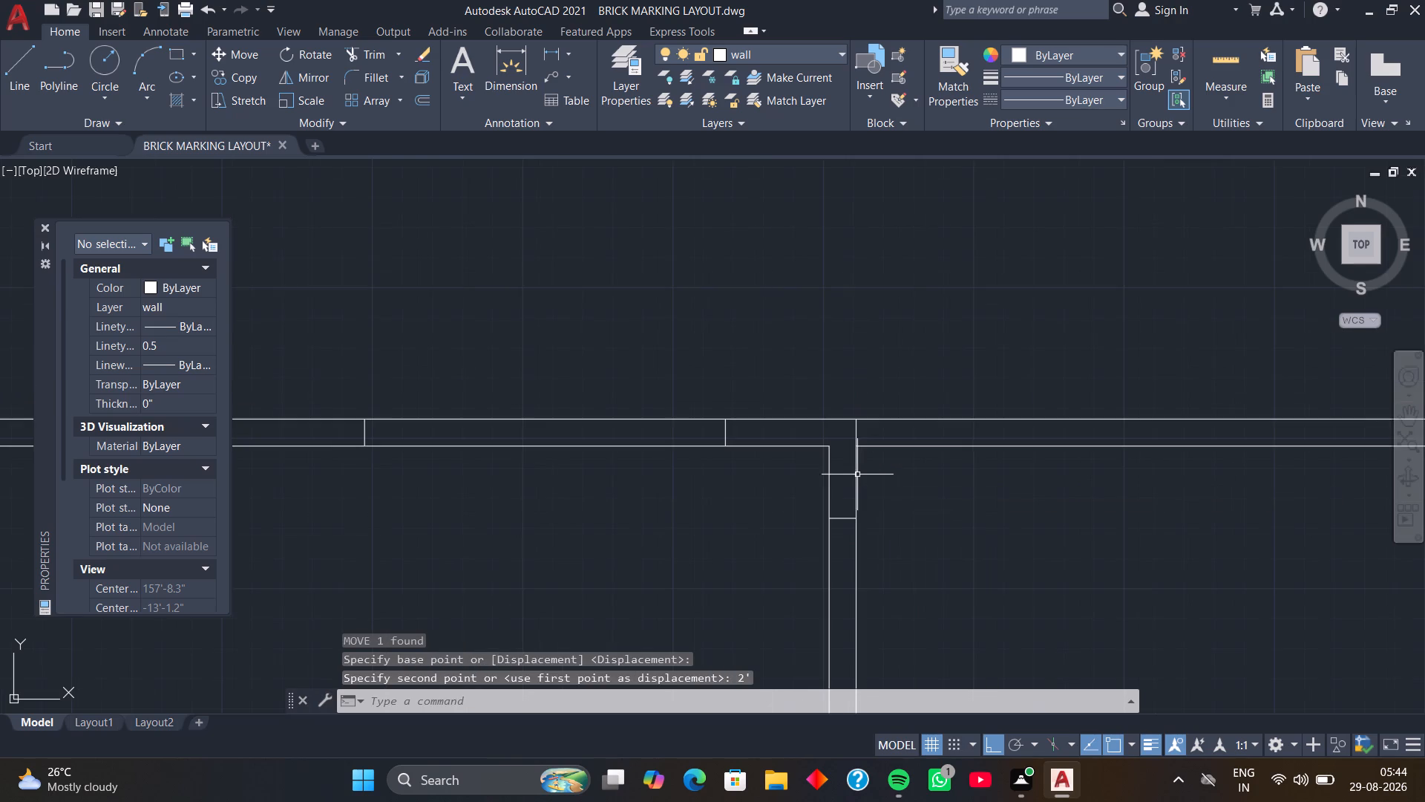
middle_click_drag(894, 522, 842, 397)
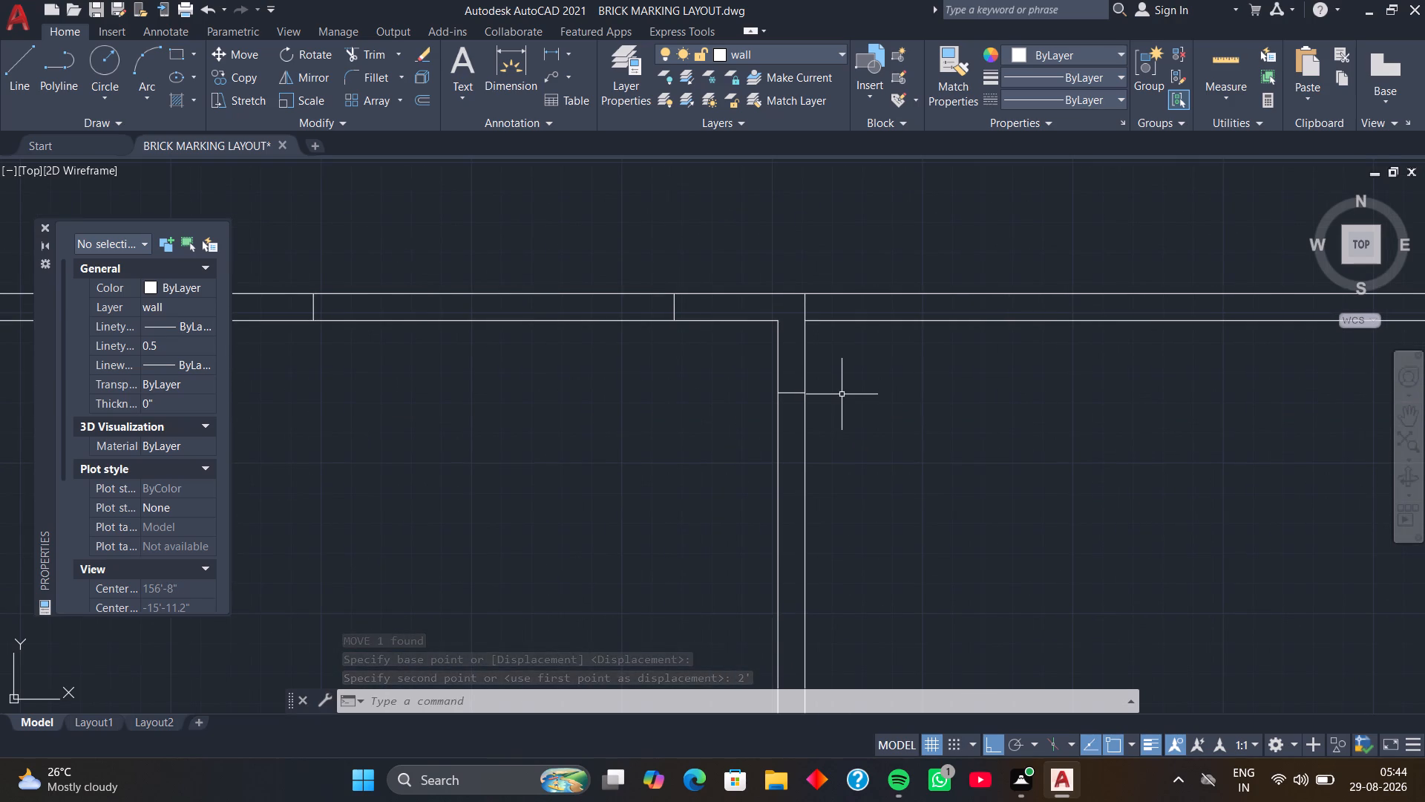
middle_click_drag(859, 424, 861, 341)
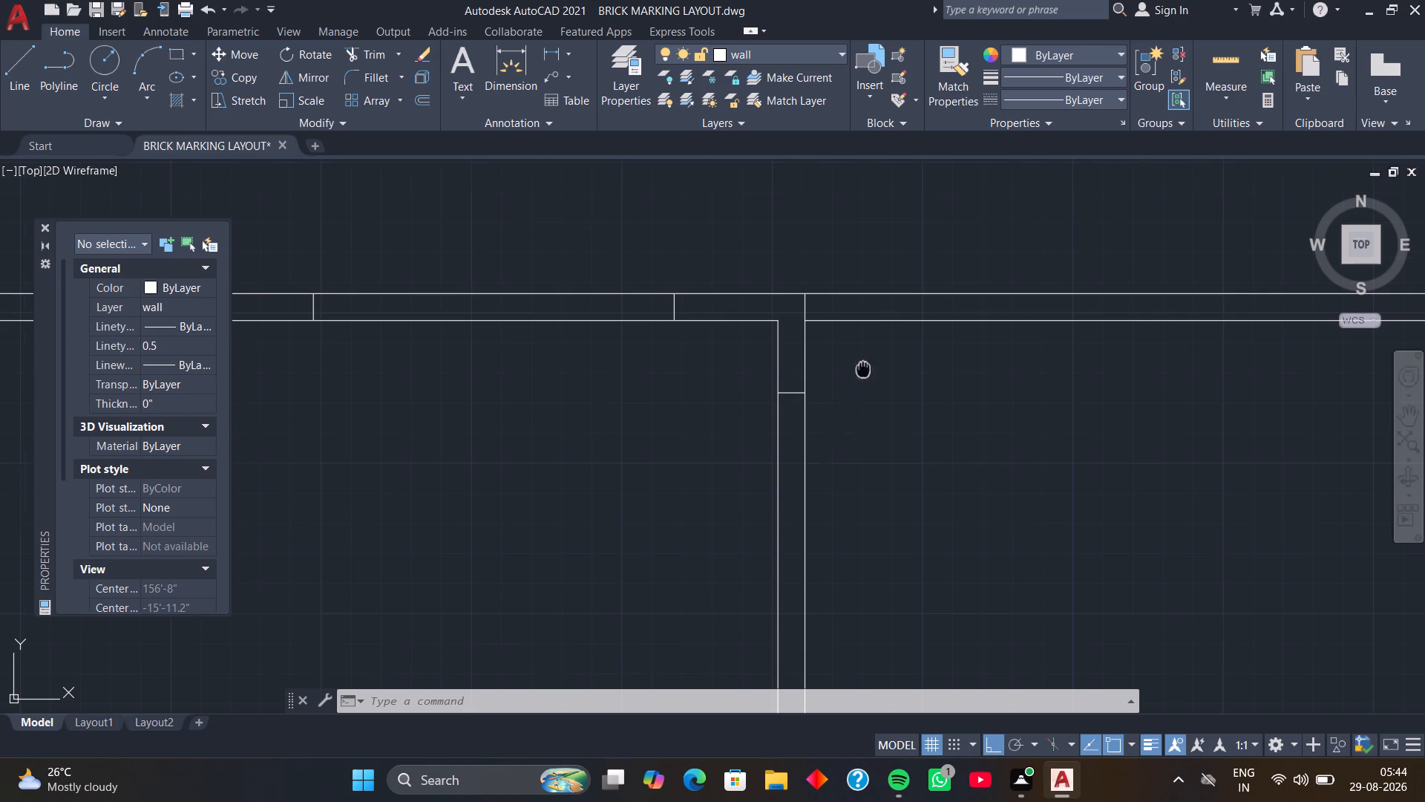
middle_click_drag(861, 341, 846, 261)
scroll(876, 337, "down", 1)
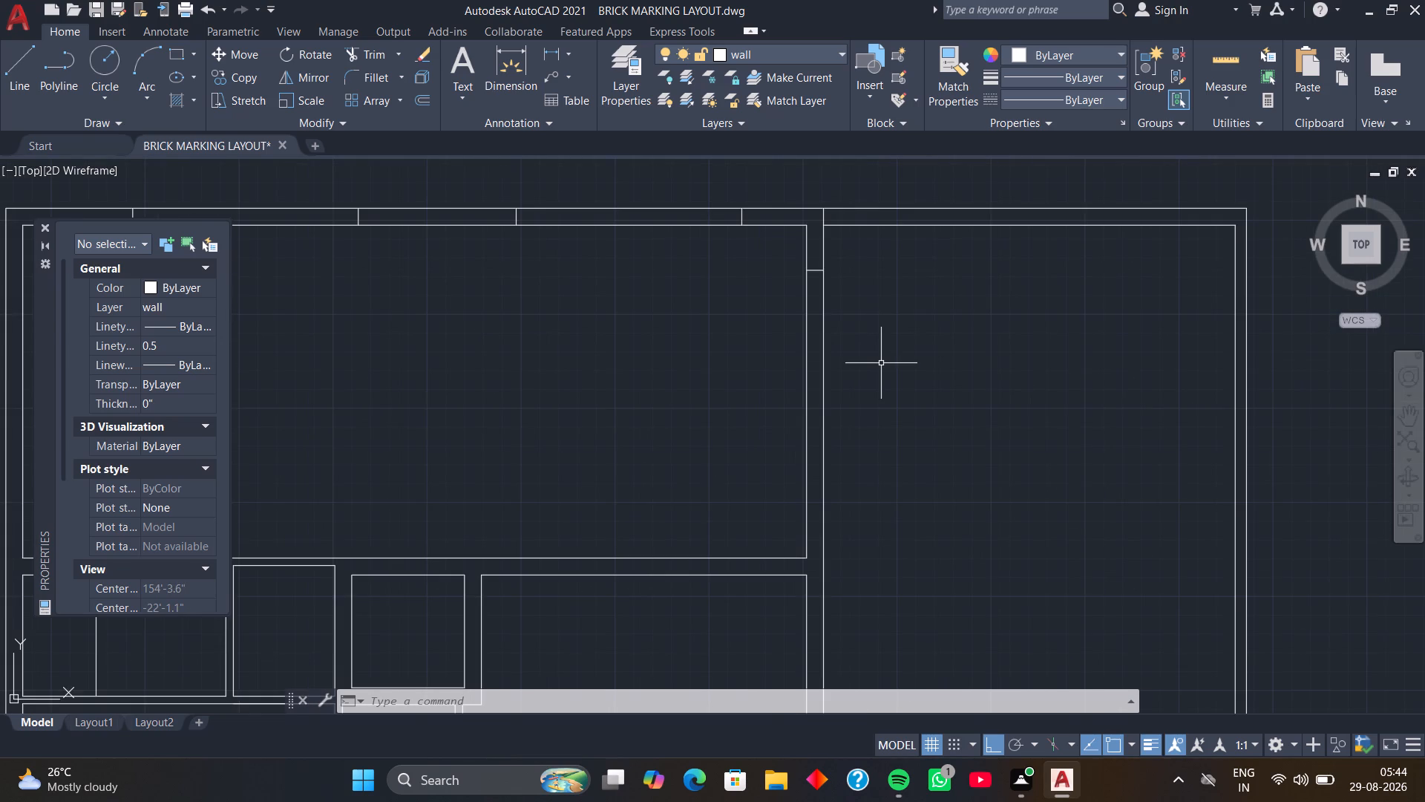
middle_click_drag(881, 363, 844, 357)
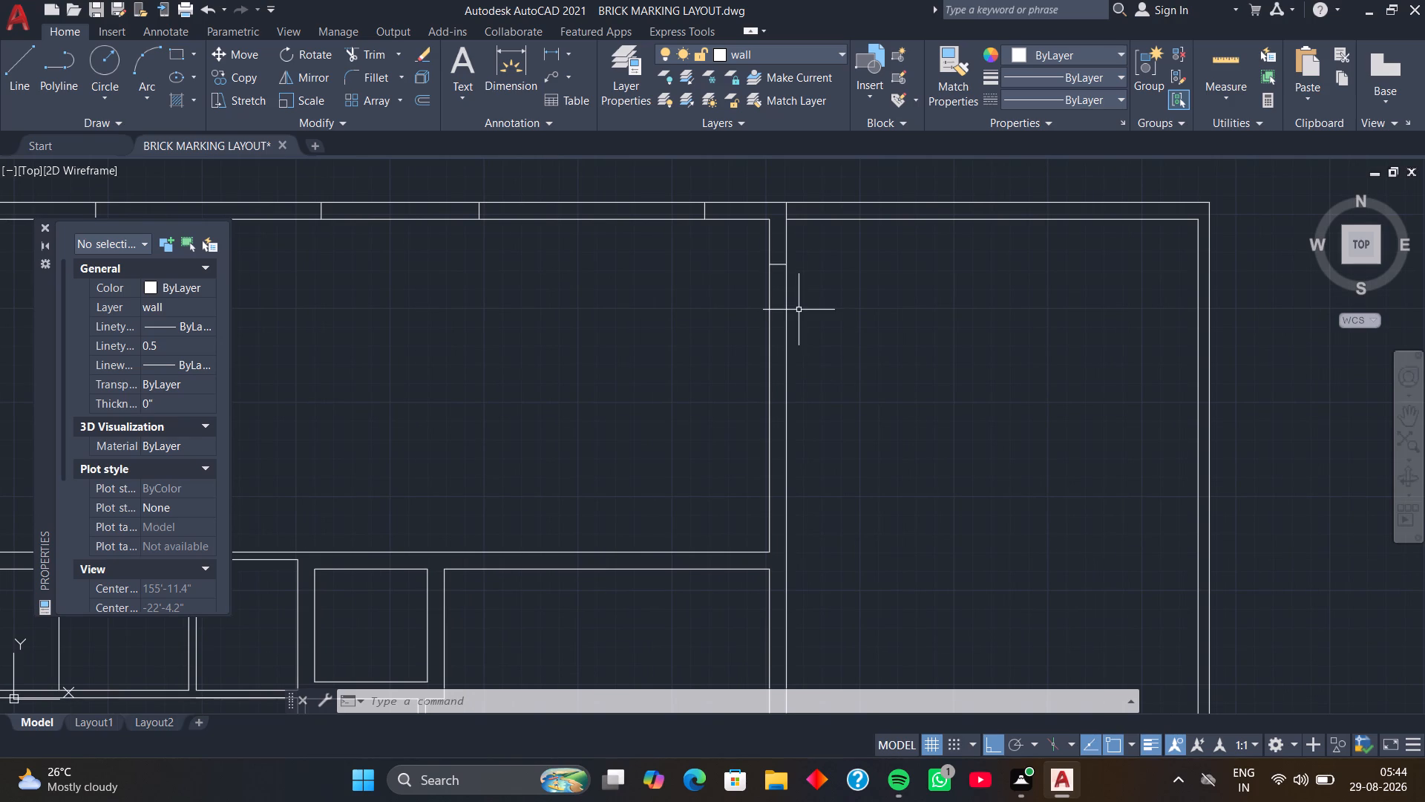
scroll(793, 301, "up", 2)
left_click(753, 206)
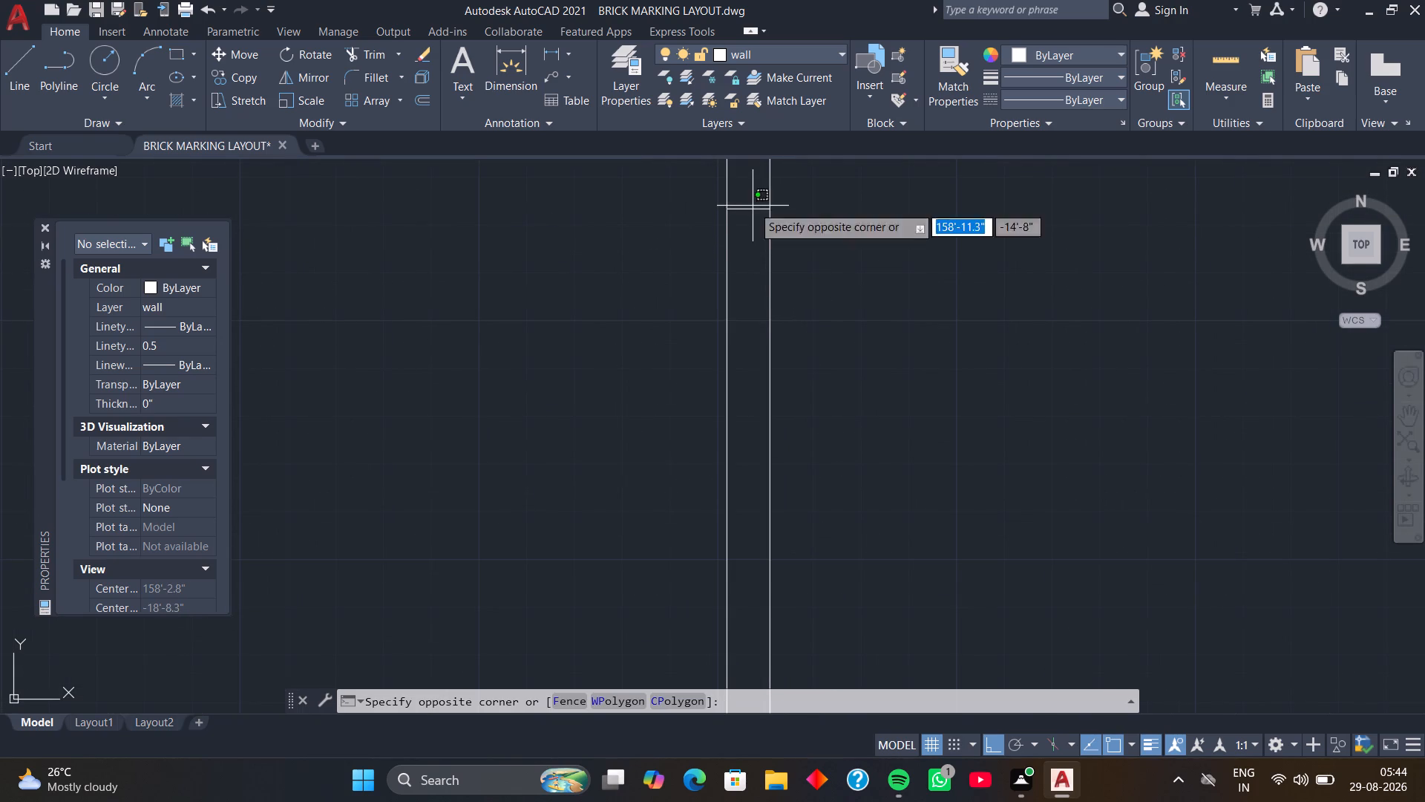
left_click(744, 247)
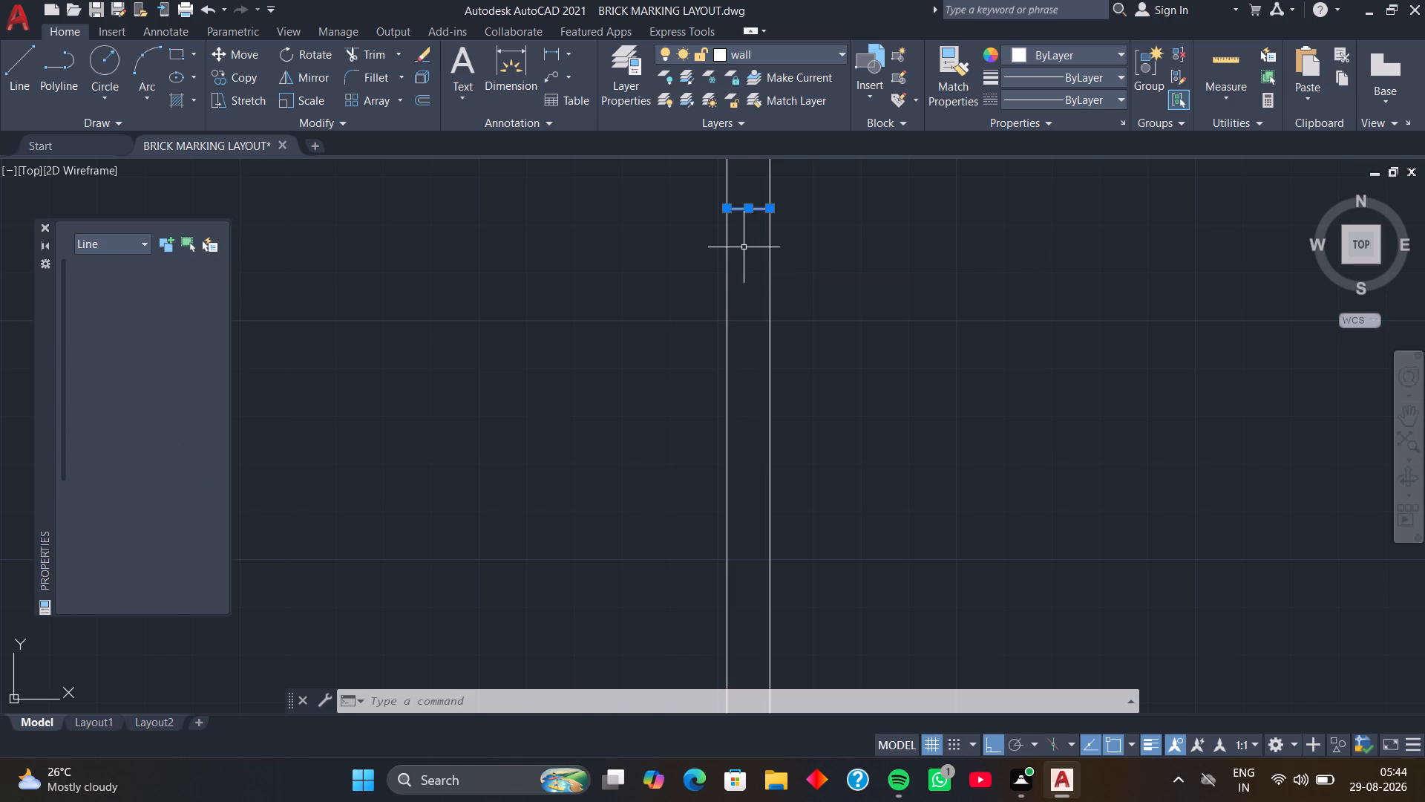
type("co")
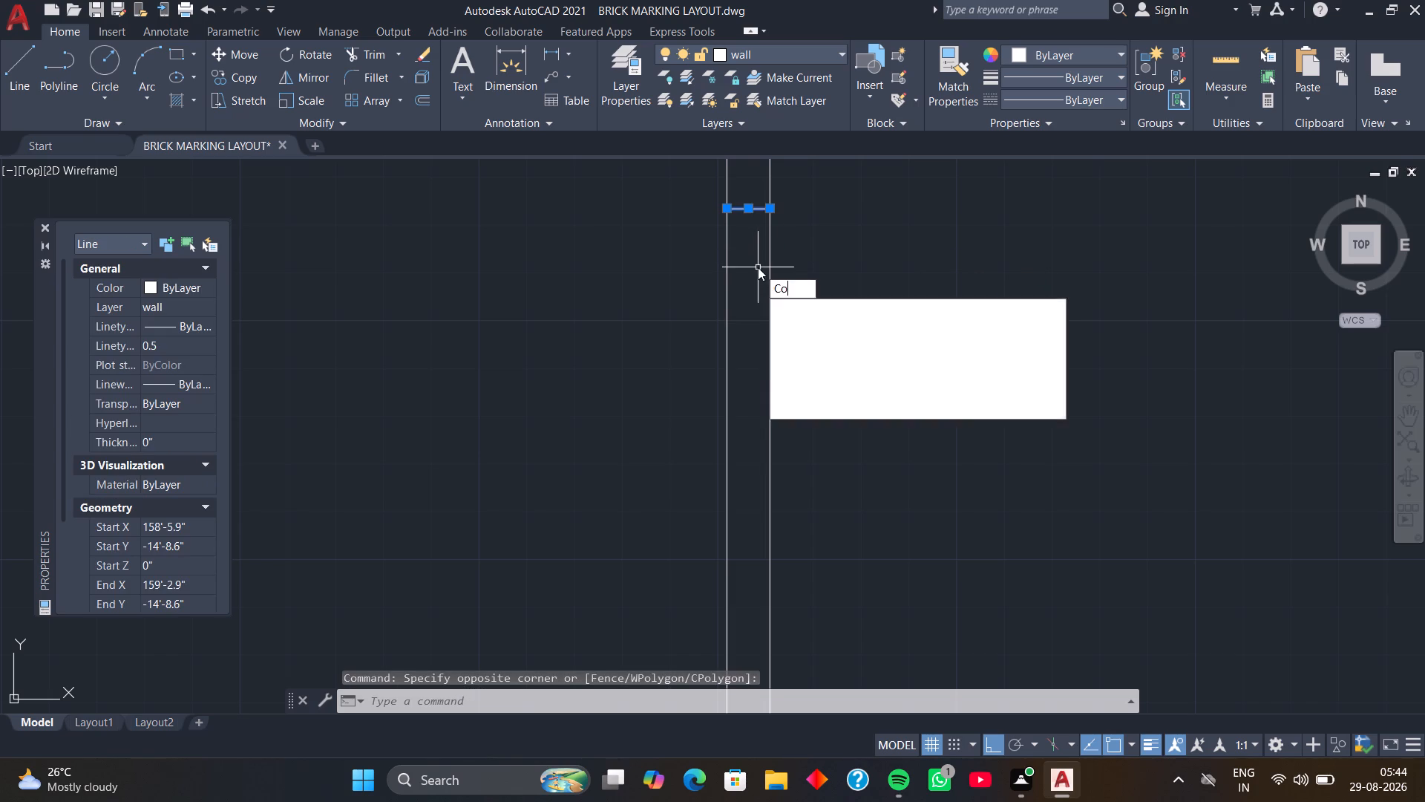
key("space")
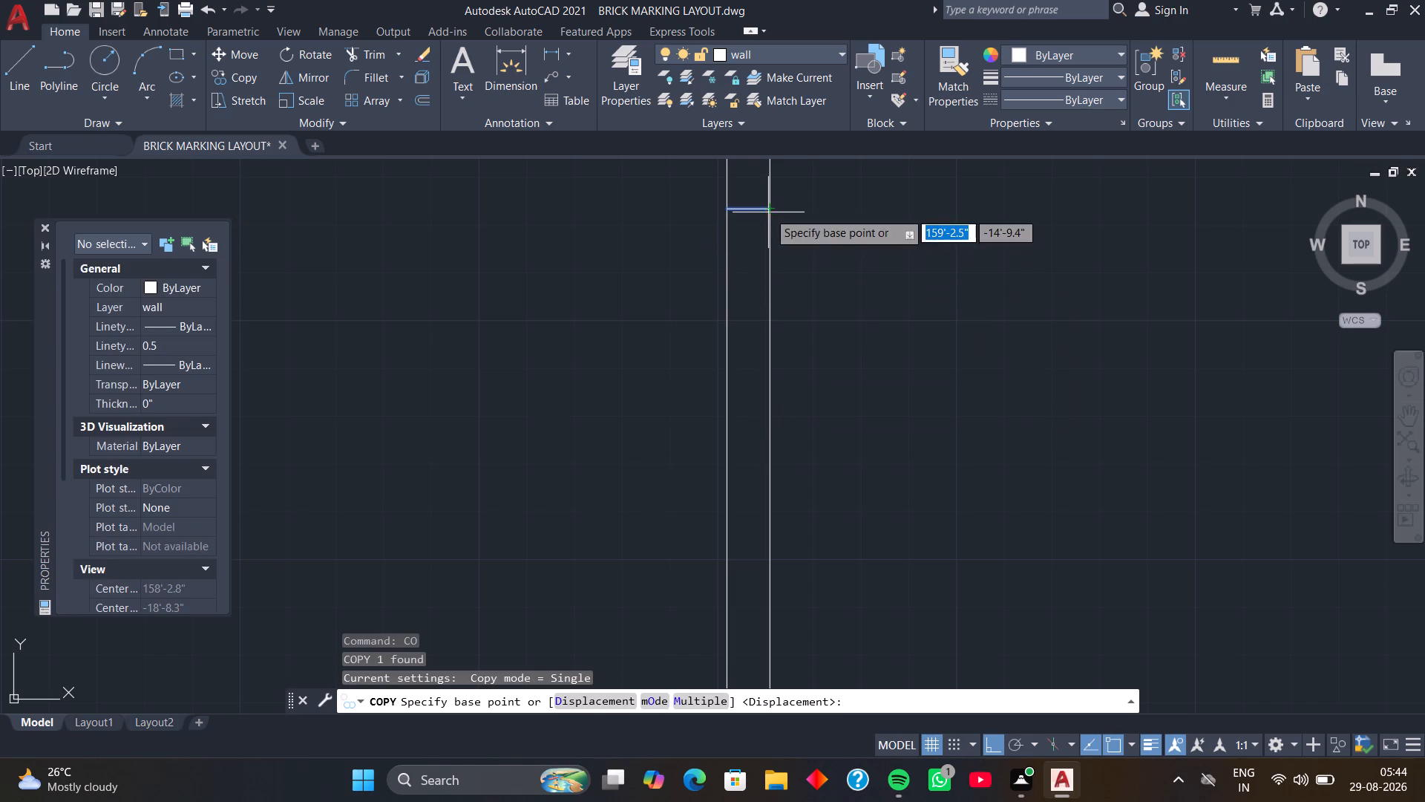
left_click(768, 210)
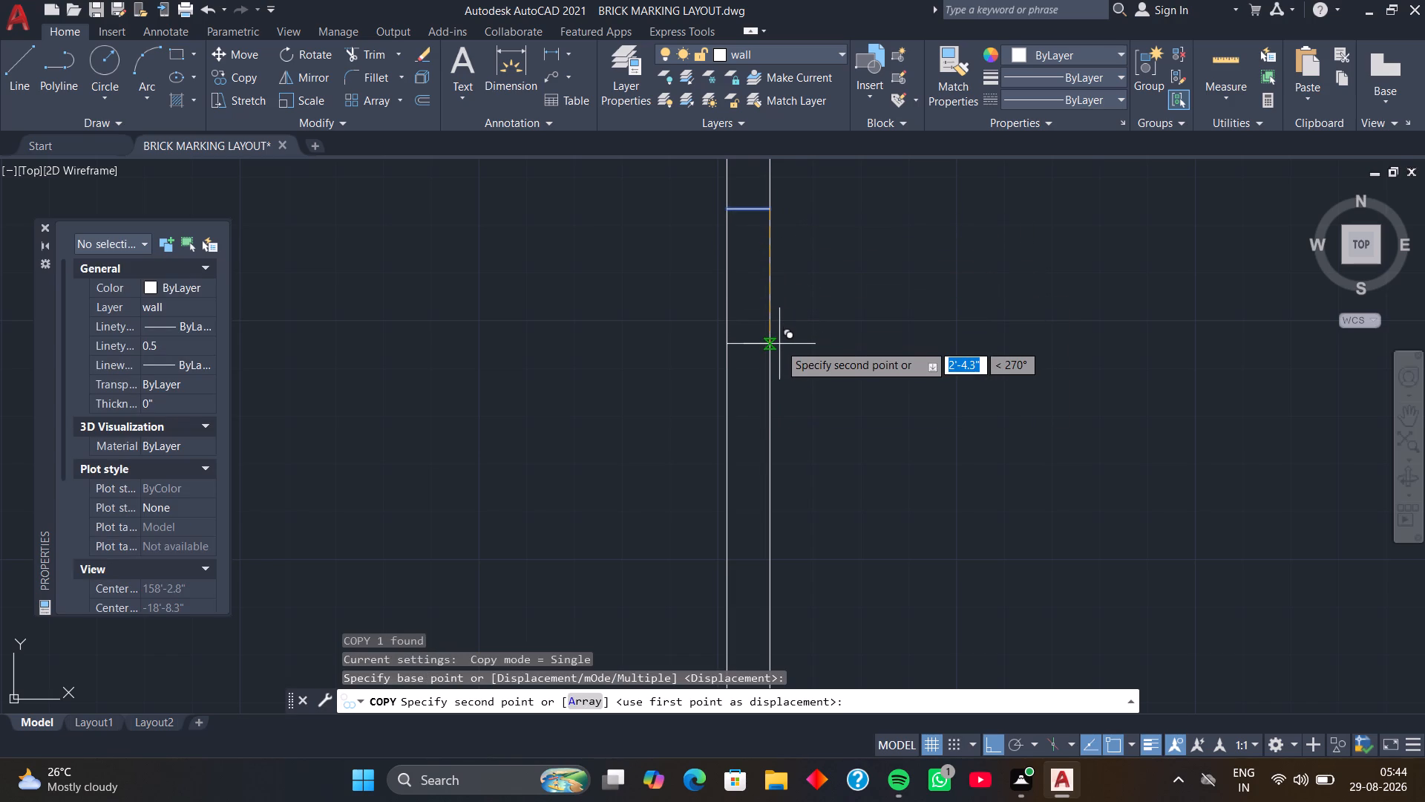
type("12'")
key("Return")
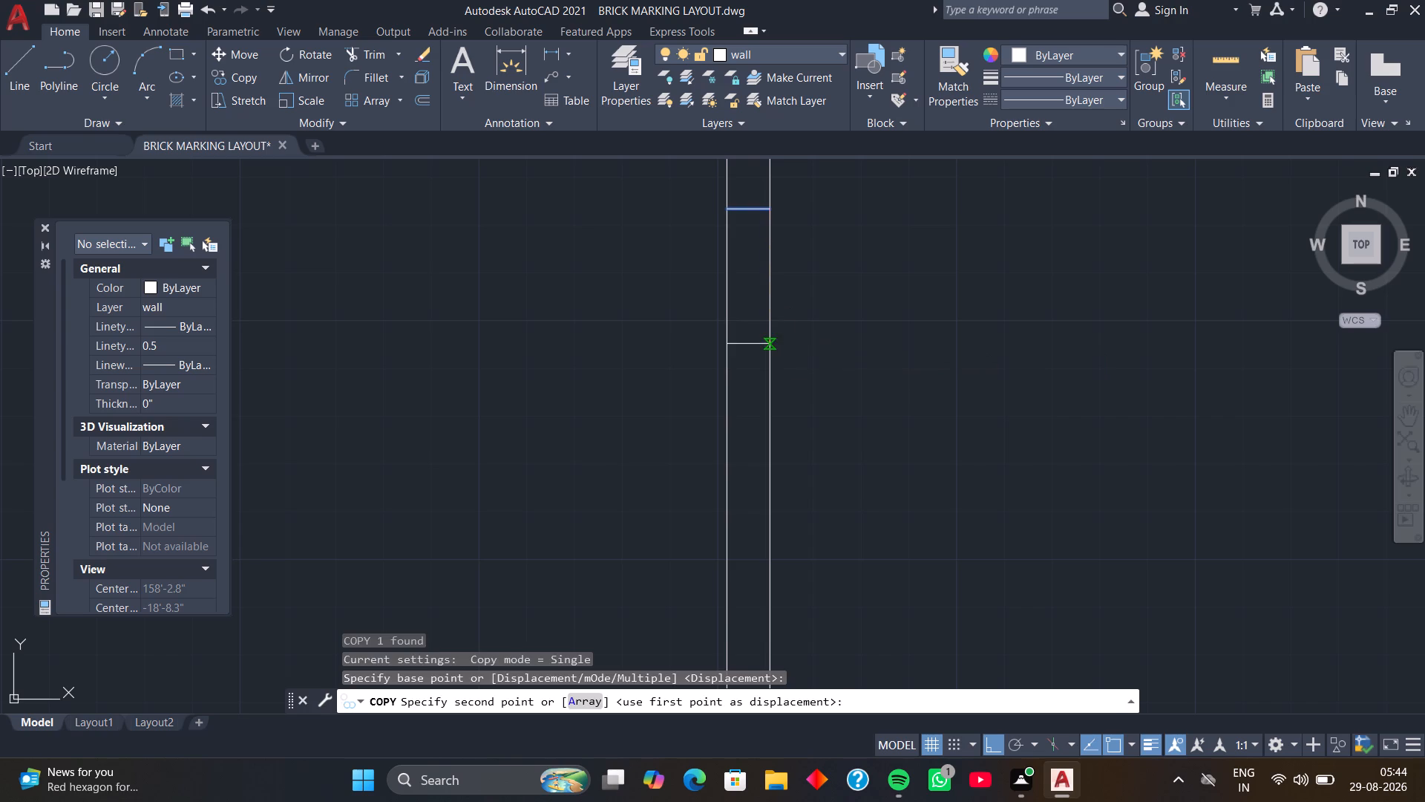
Draw a 9" line along the partition's west face, closing the end of the middle horizontal wall.
scroll(779, 344, "down", 3)
middle_click_drag(792, 384, 771, 344)
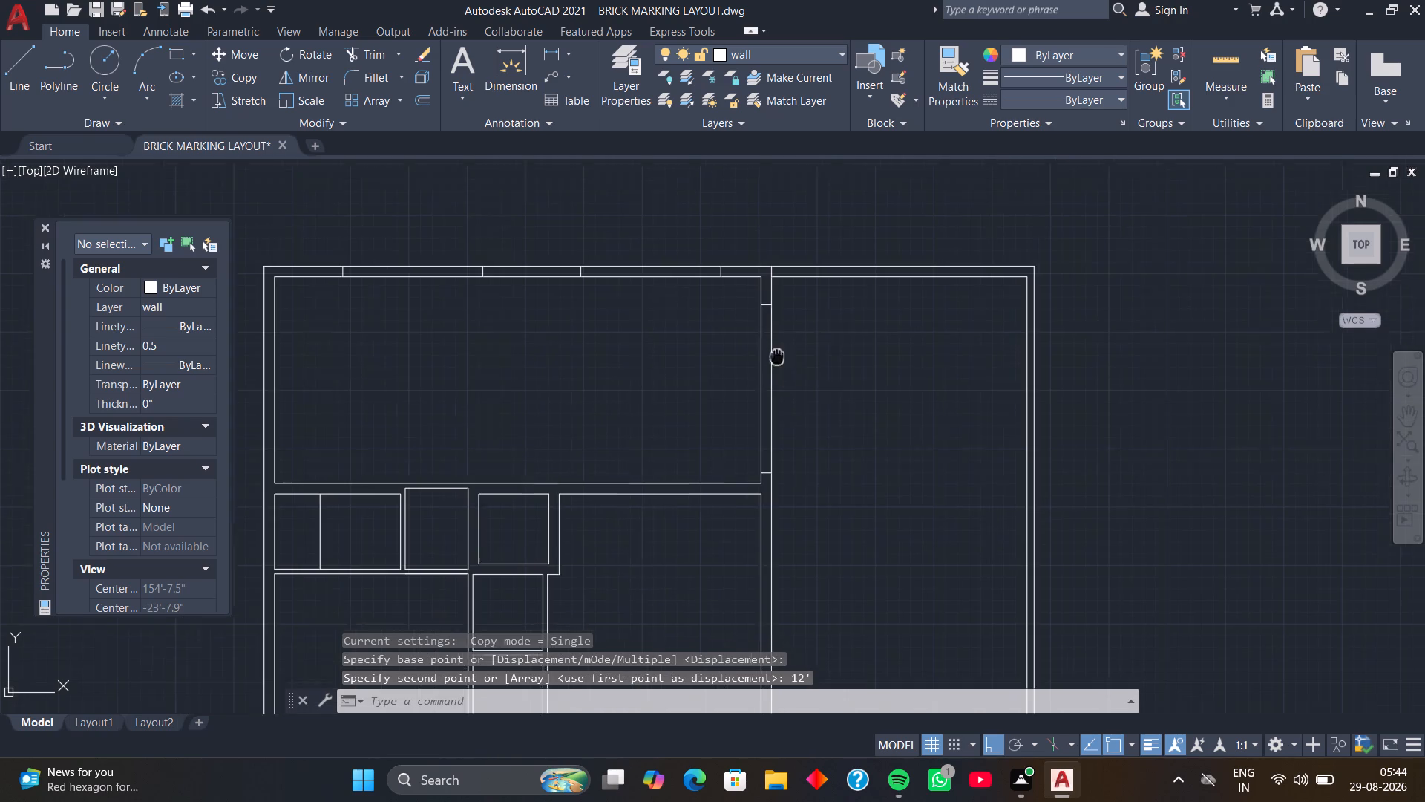
middle_click_drag(771, 344, 749, 286)
middle_click_drag(777, 385, 770, 376)
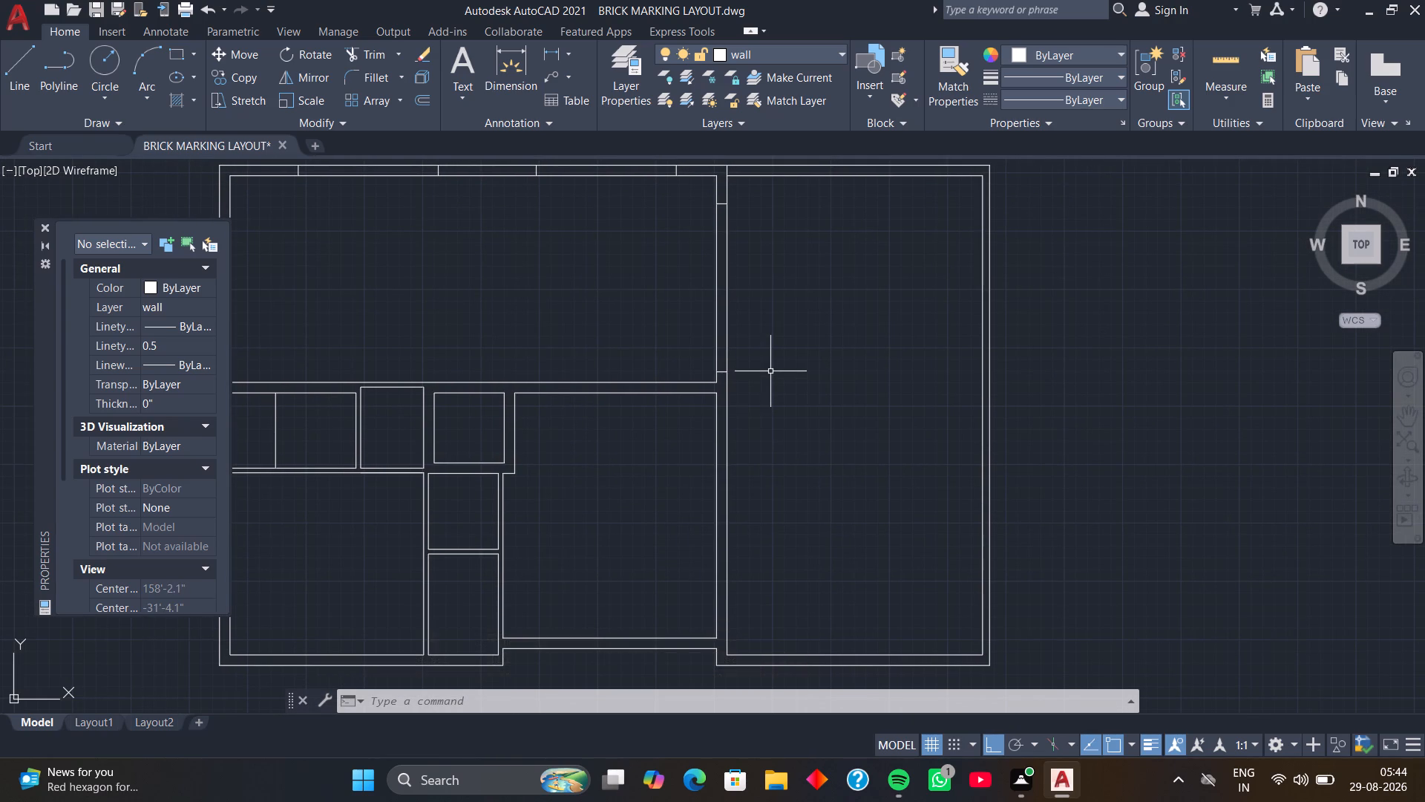
scroll(674, 405, "up", 2)
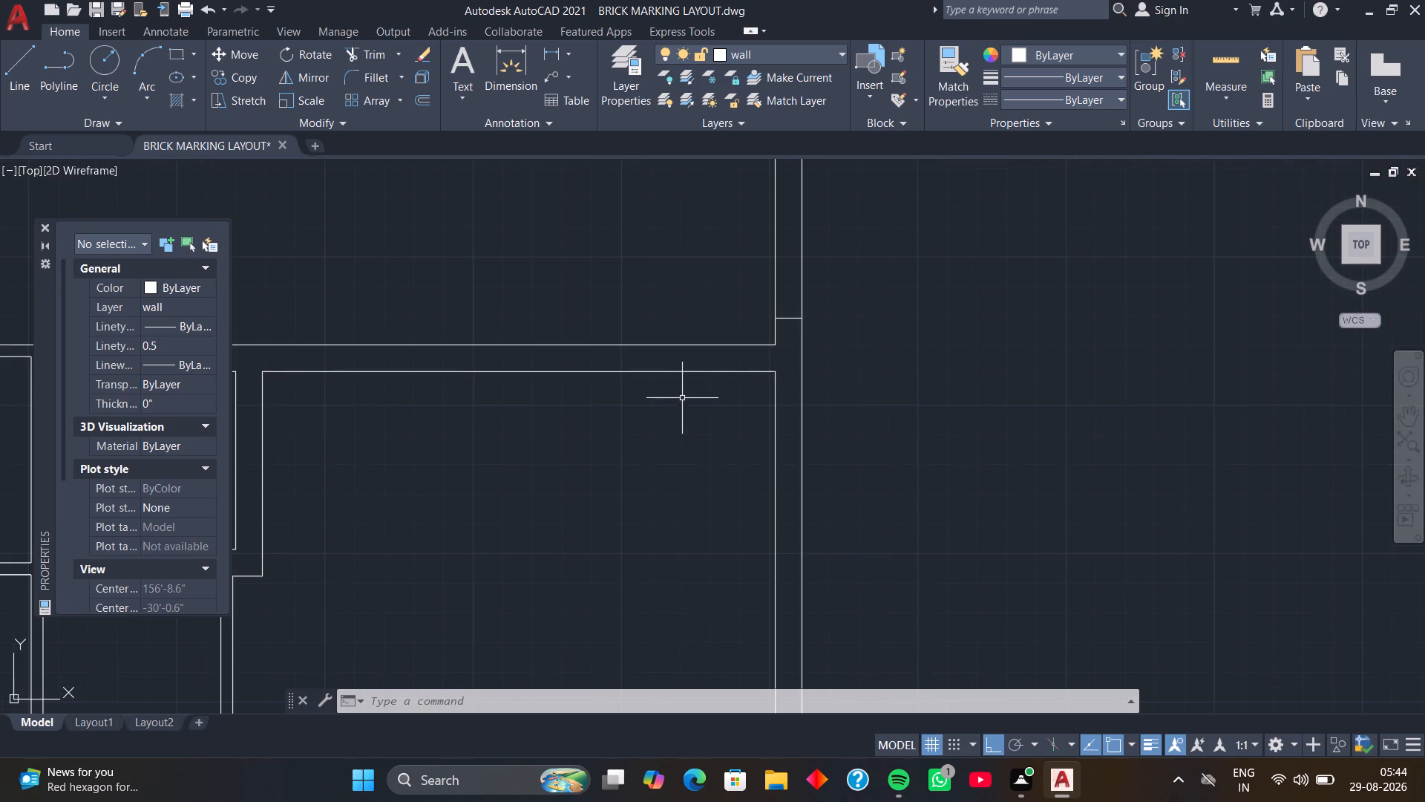
middle_click_drag(682, 398, 652, 493)
key("l")
key("space")
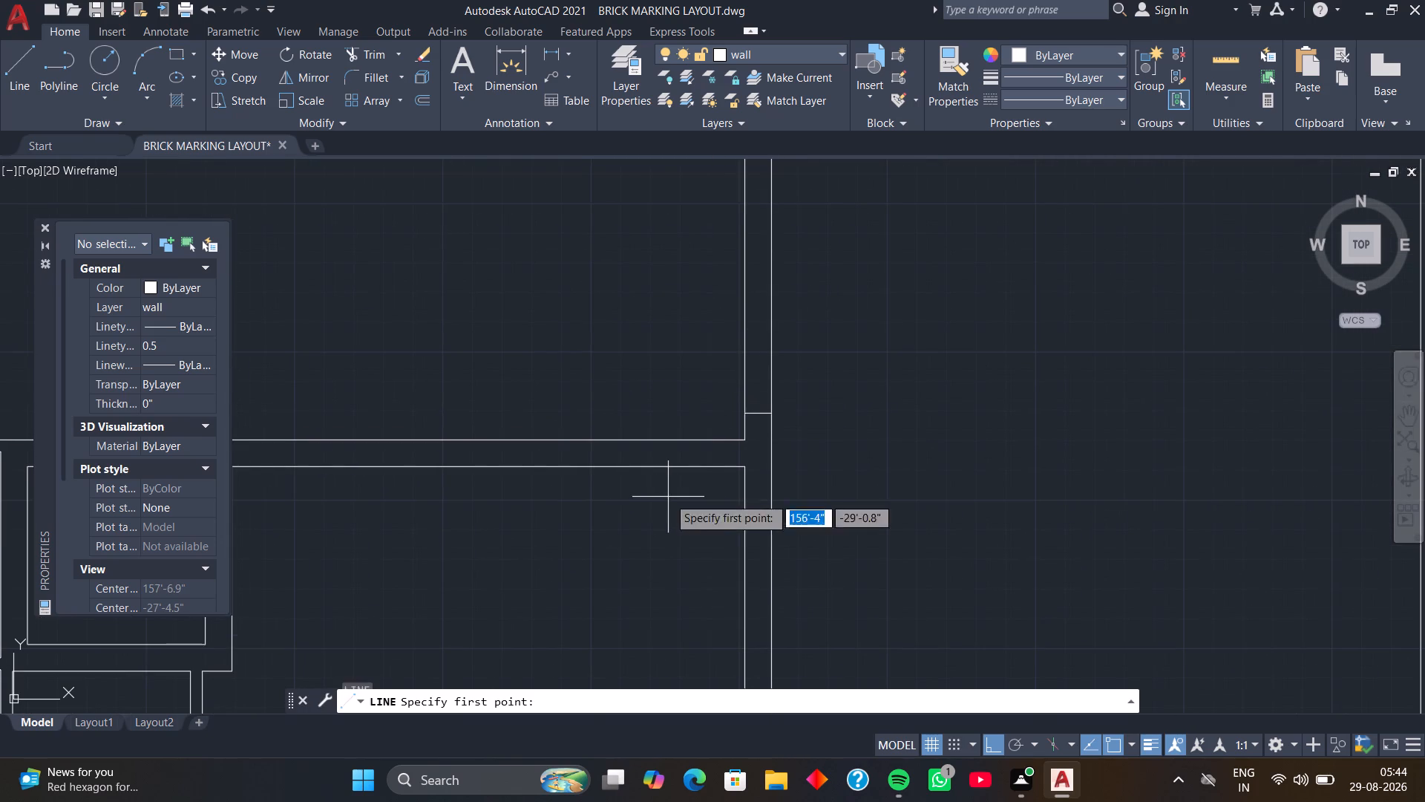
left_click(742, 440)
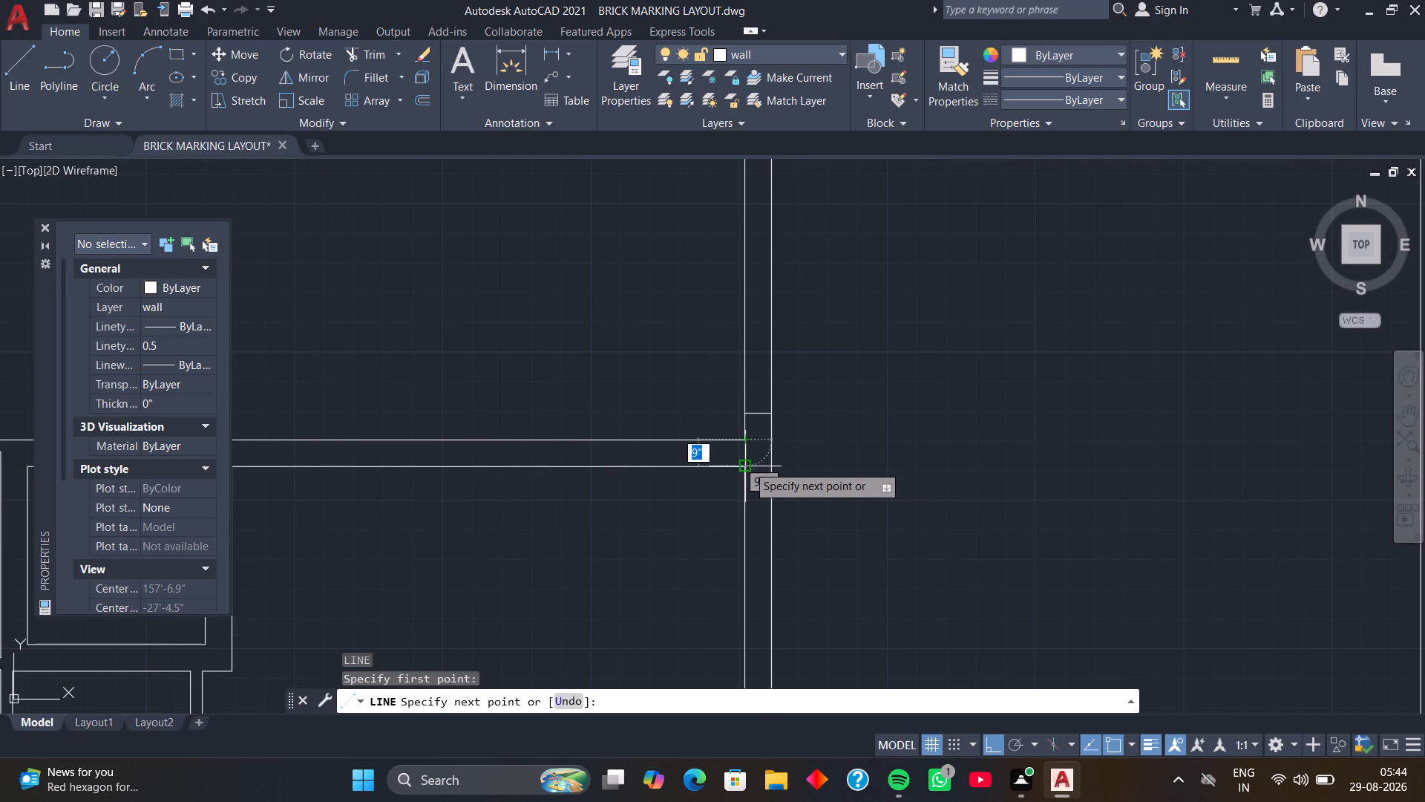
left_click(747, 469)
key("space")
Draw a line across the middle horizontal wall, from the small square room's outer northeast corner up to the wall's upper face.
scroll(718, 498, "down", 1)
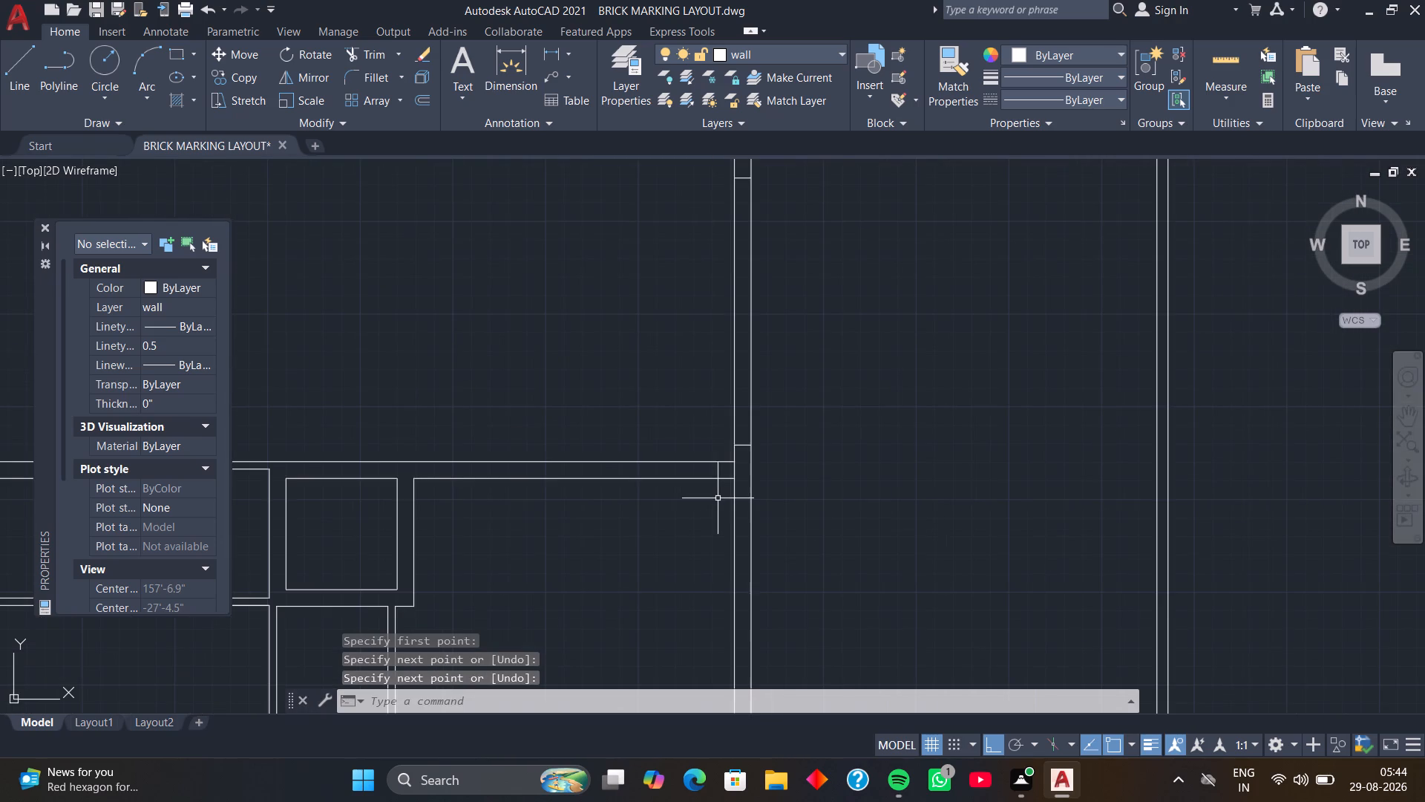
middle_click_drag(716, 500, 848, 453)
scroll(759, 485, "down", 1)
middle_click_drag(741, 495, 787, 486)
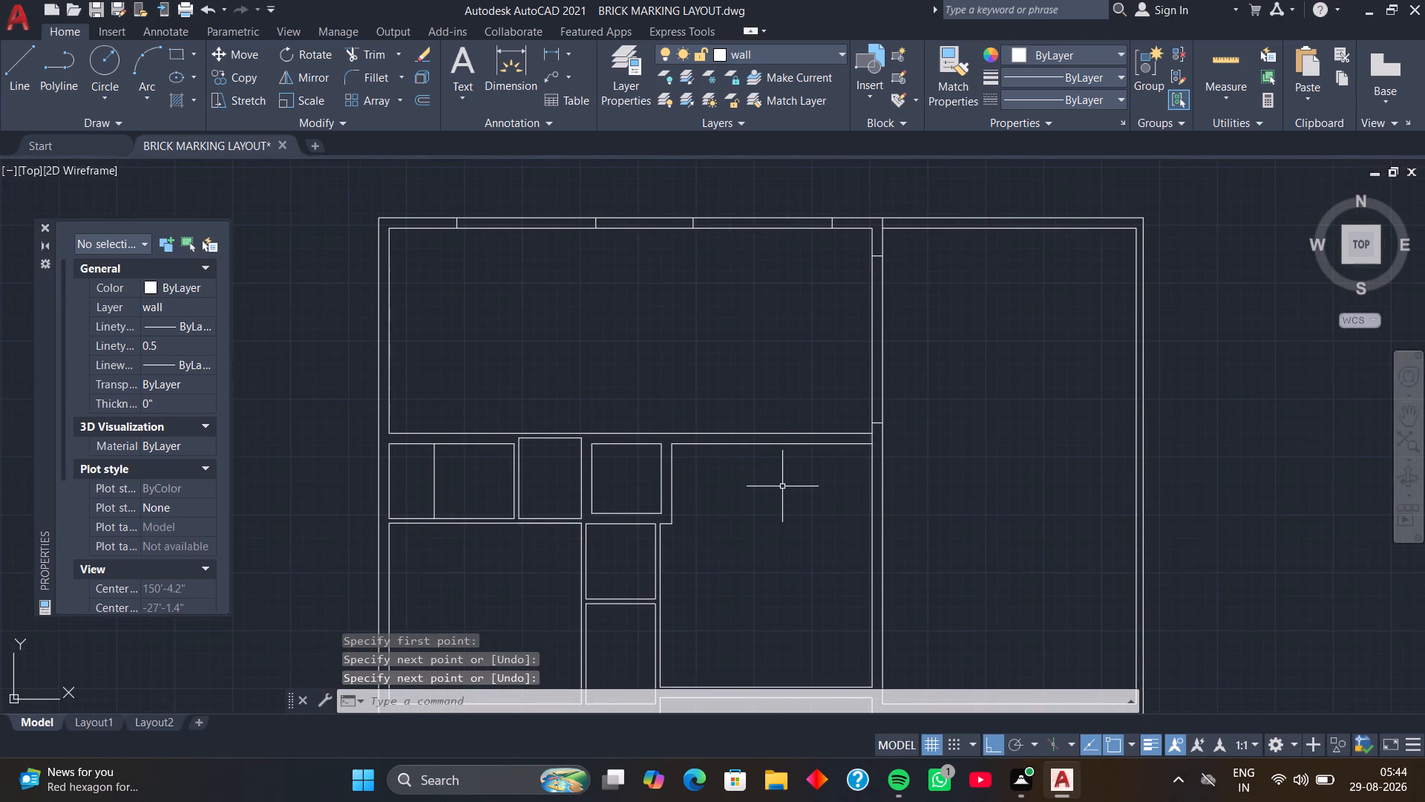
middle_click_drag(673, 463, 708, 477)
scroll(700, 469, "up", 3)
key("space")
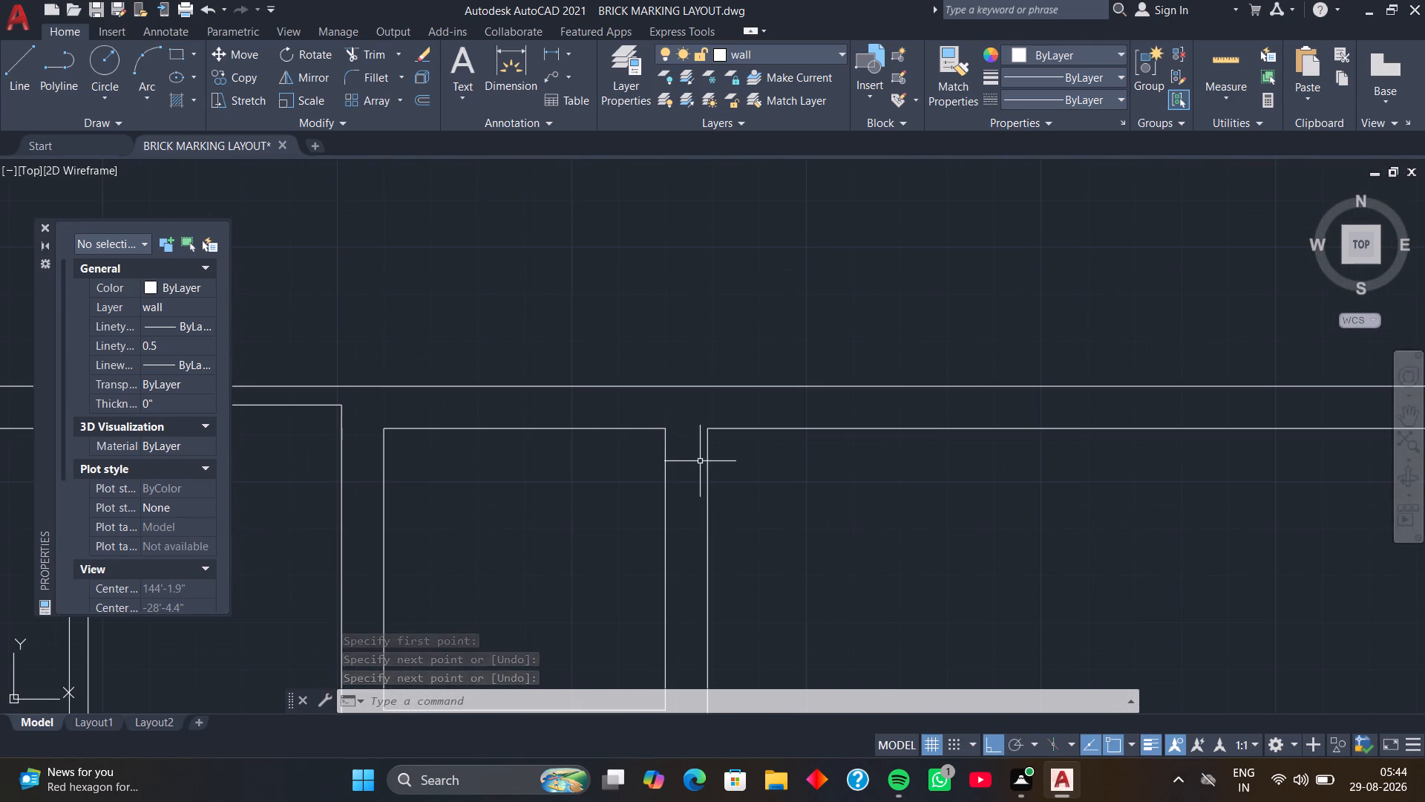
left_click(703, 423)
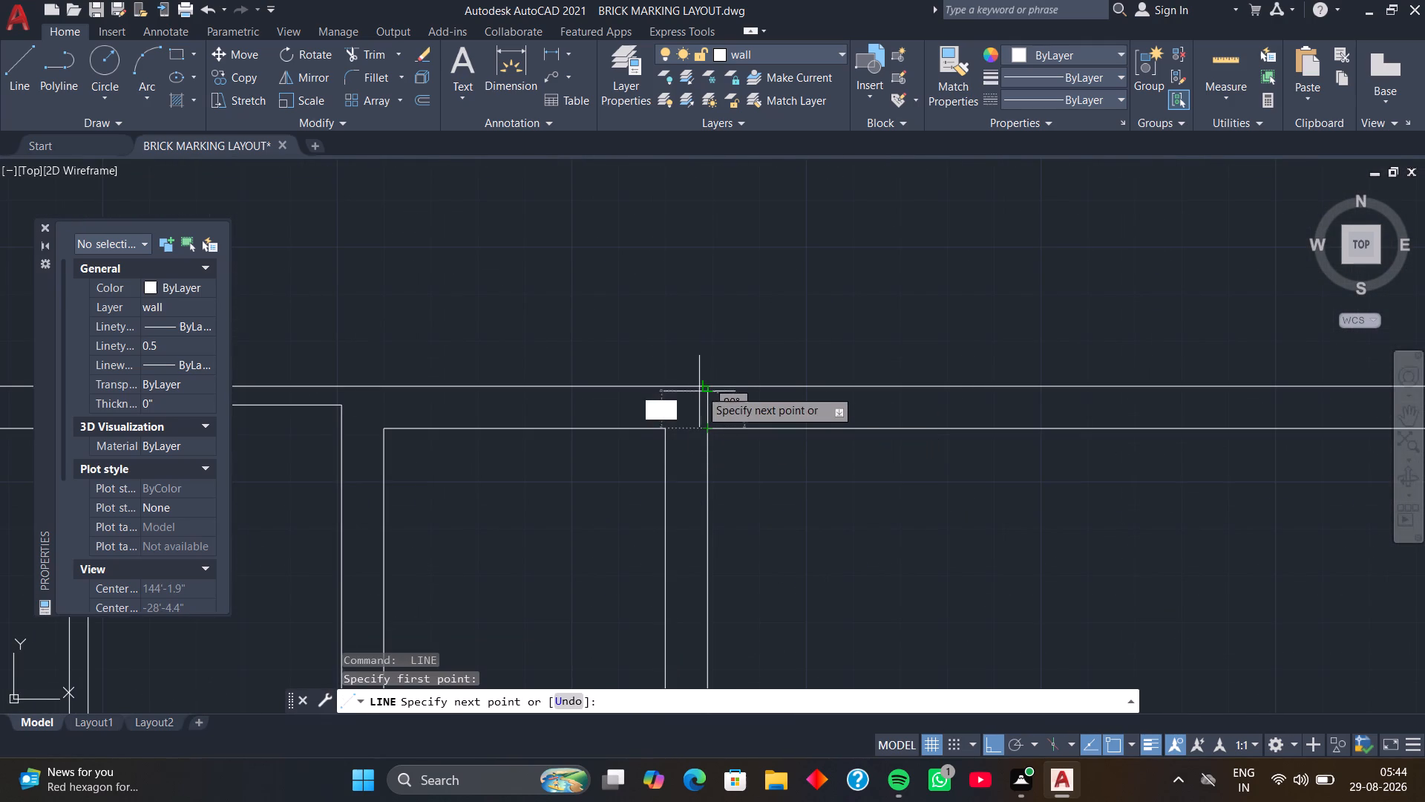
left_click(704, 385)
key("space")
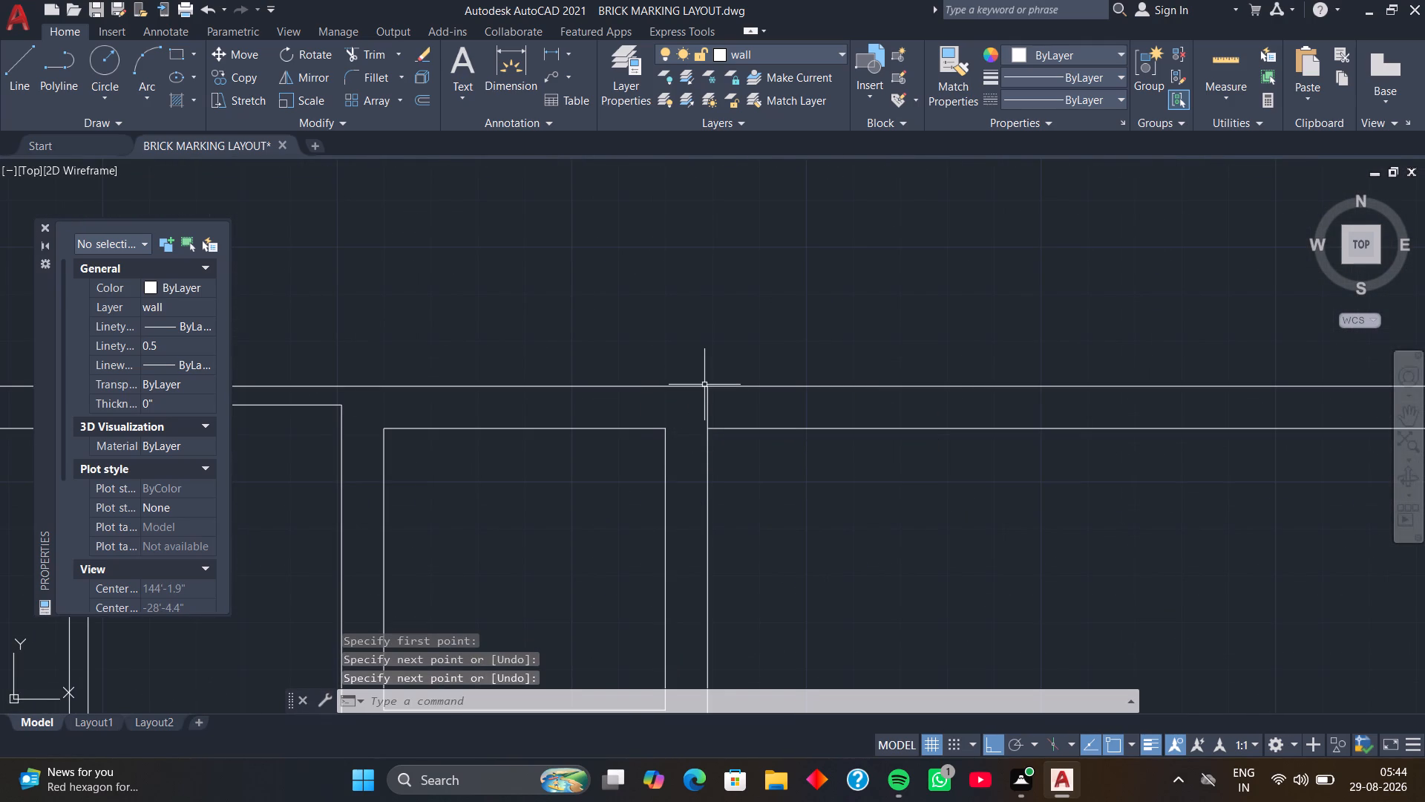
Trim away both faces of the middle horizontal wall between the new cross line and the vertical partition.
type("tr")
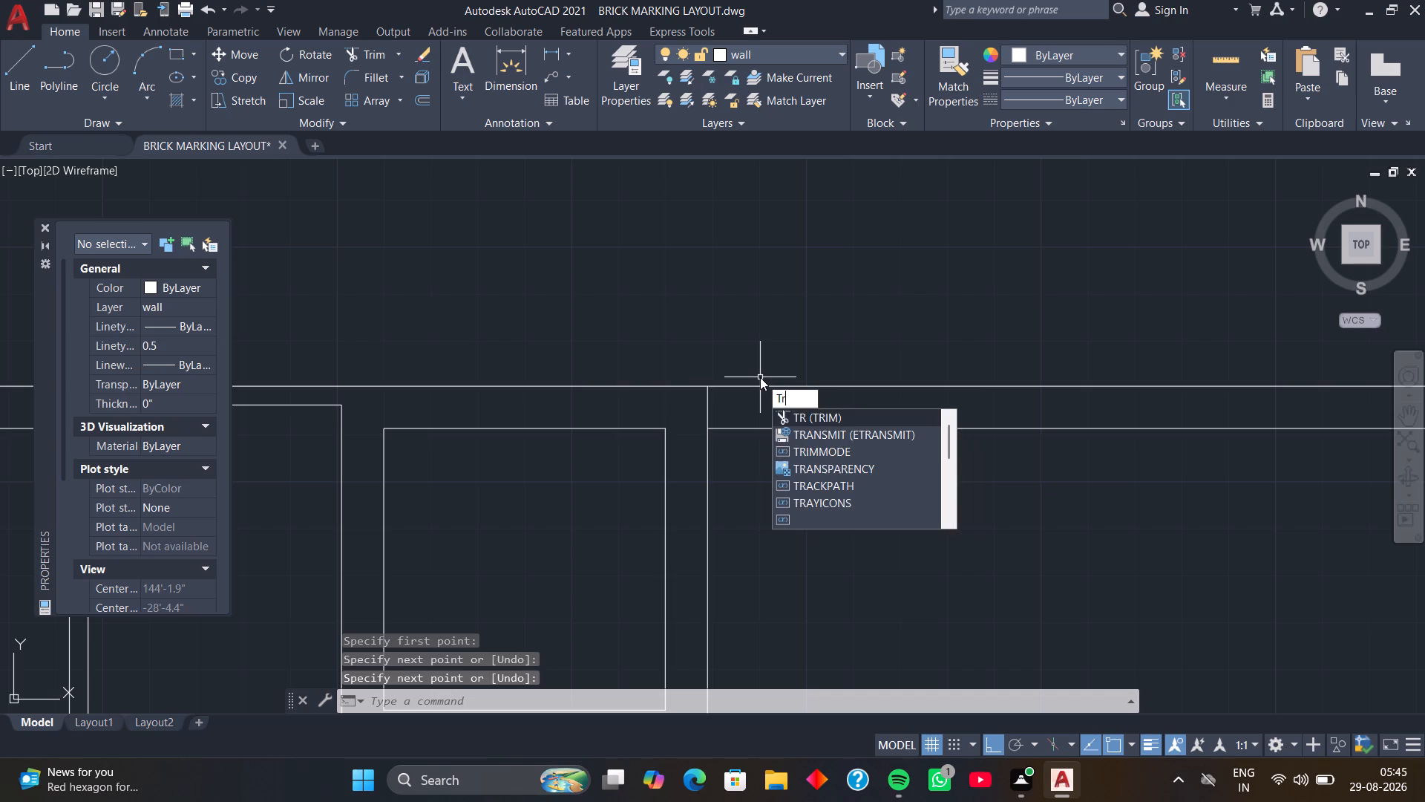
key("space")
left_click_drag(828, 370, 859, 453)
key("space")
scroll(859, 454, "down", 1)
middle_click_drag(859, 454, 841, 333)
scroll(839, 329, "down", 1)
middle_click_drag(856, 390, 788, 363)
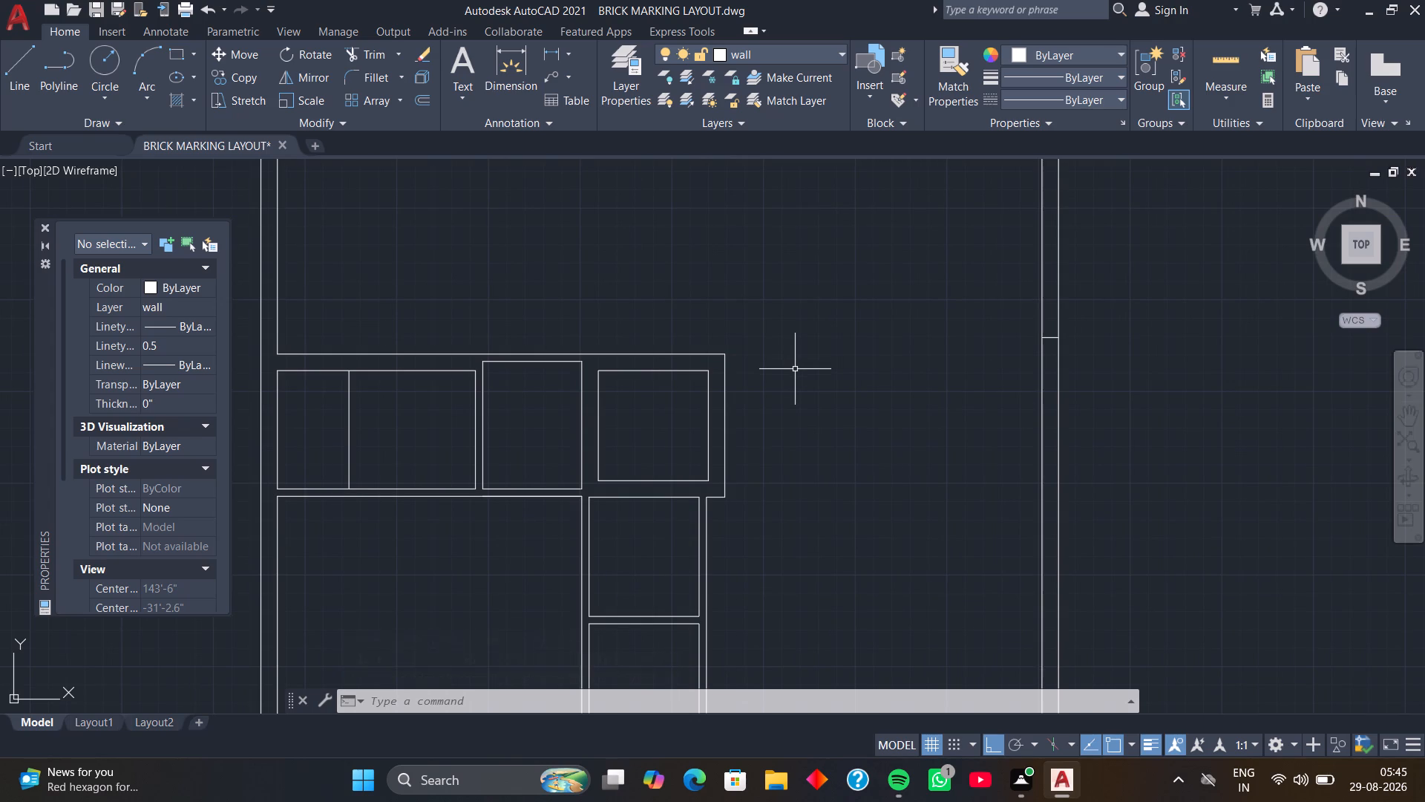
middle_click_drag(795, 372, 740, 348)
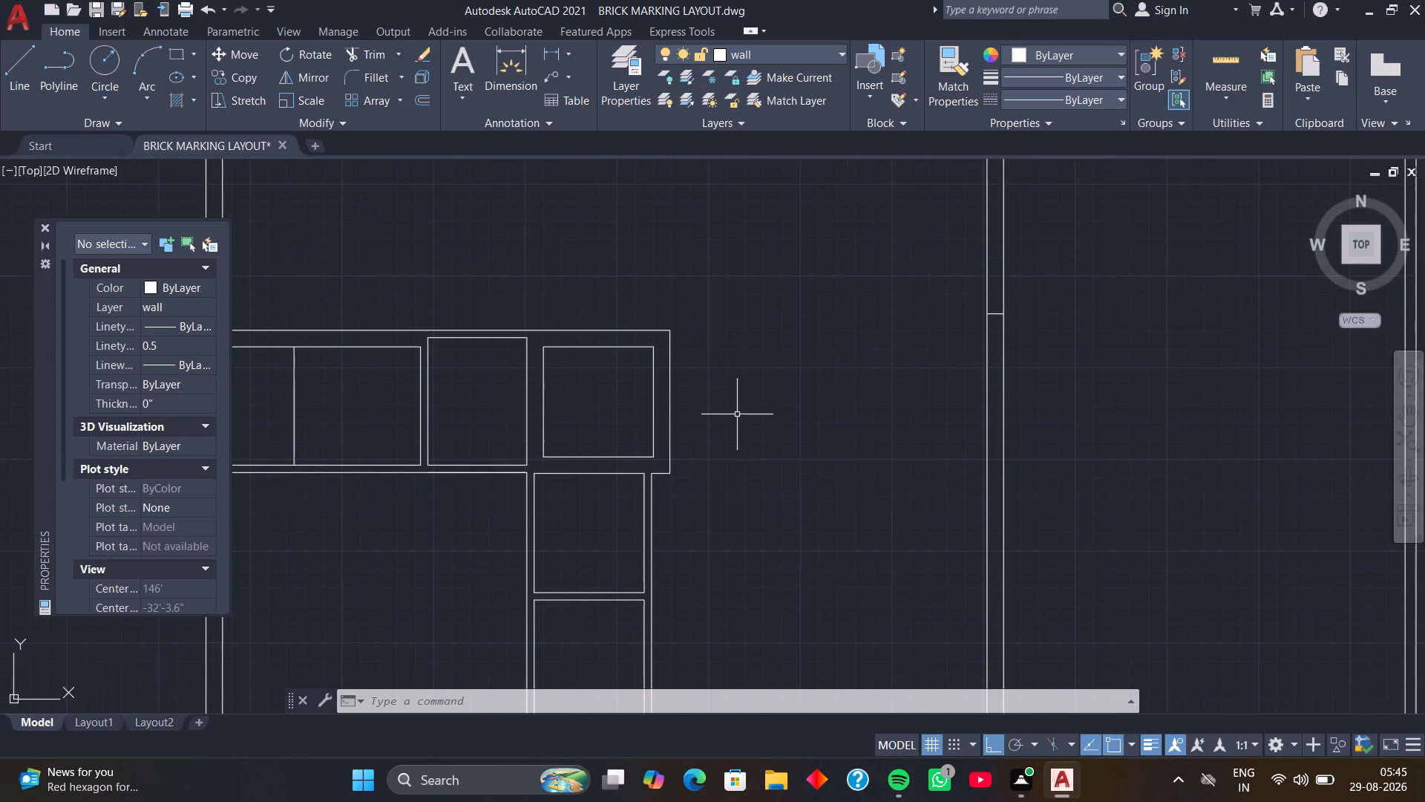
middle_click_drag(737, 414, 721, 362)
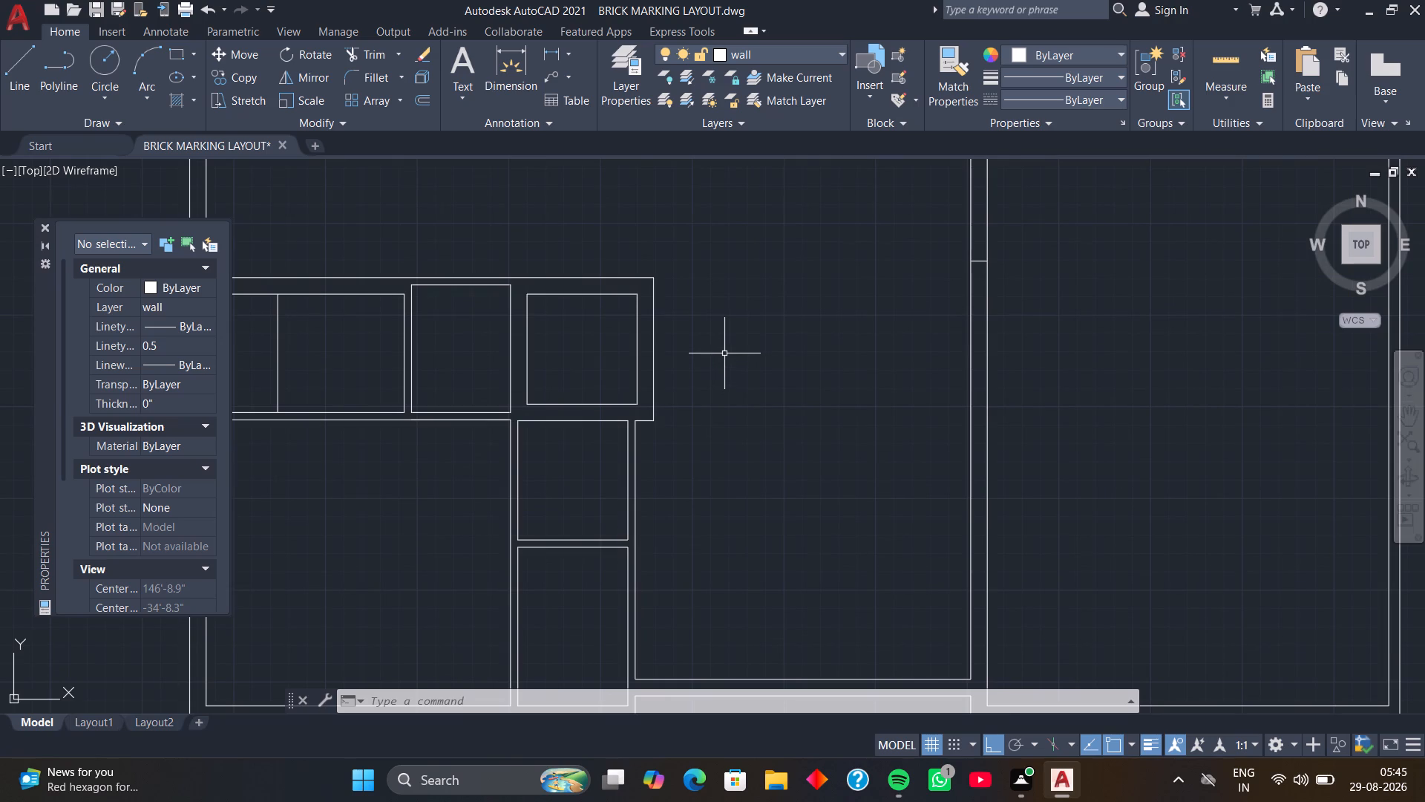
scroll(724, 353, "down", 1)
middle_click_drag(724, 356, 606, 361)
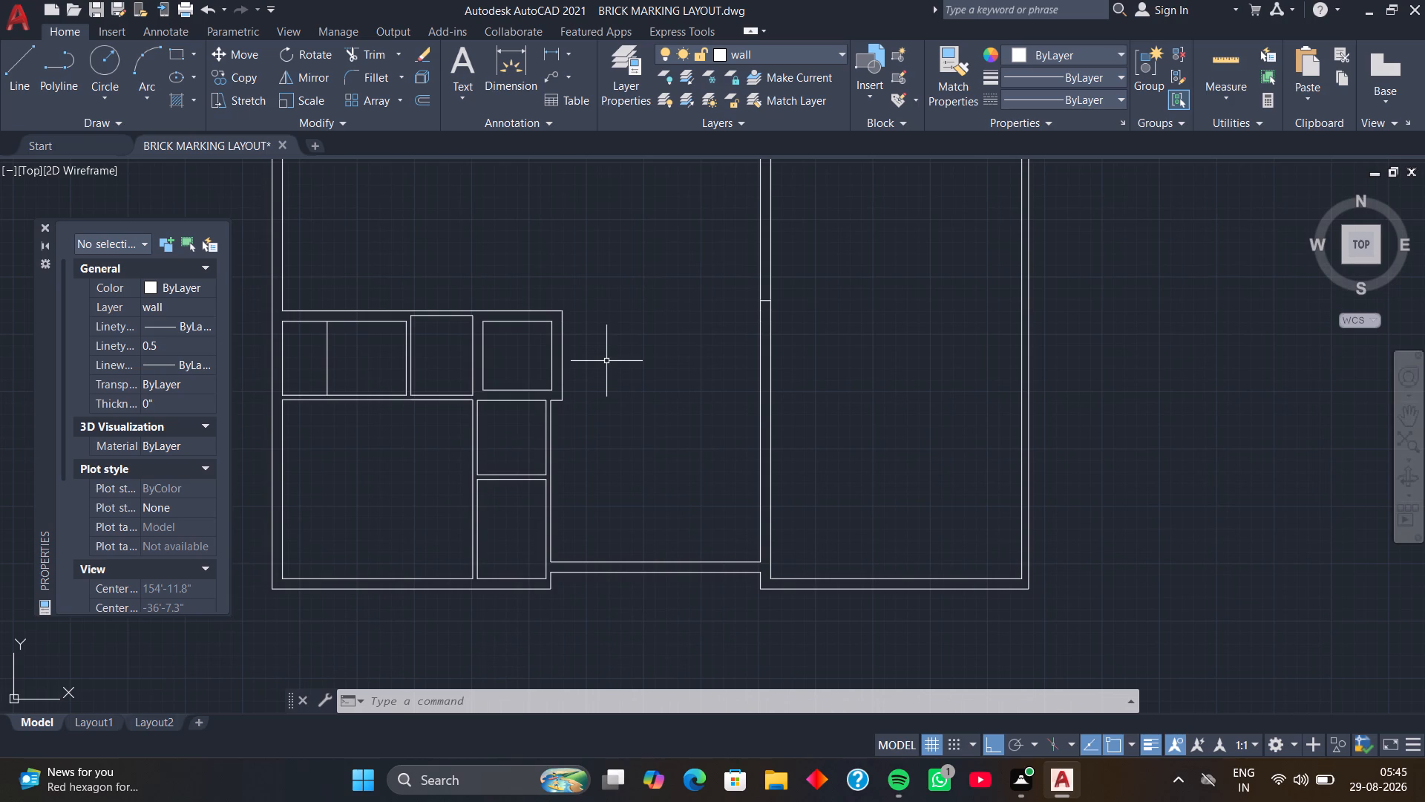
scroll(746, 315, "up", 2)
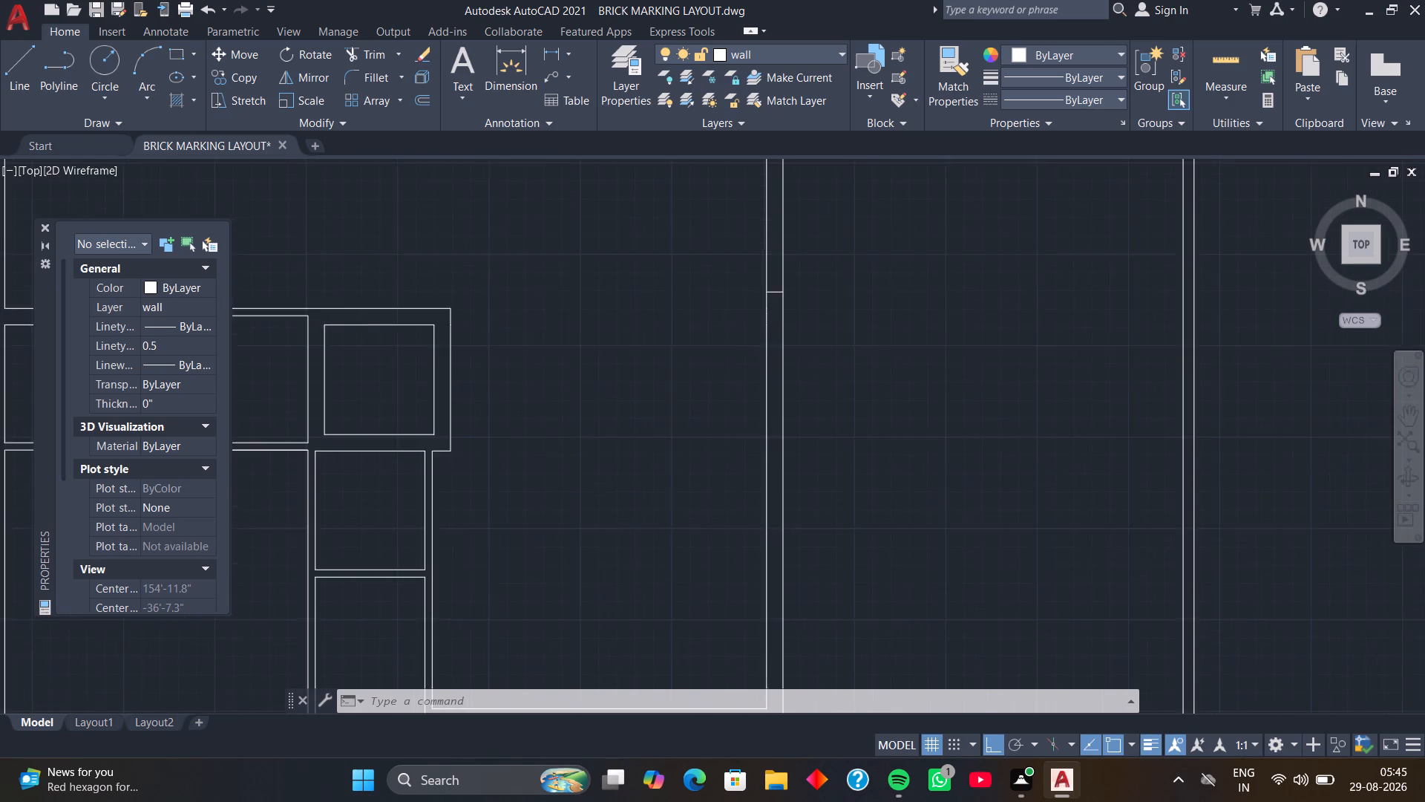
Copy the 9" jamb line in the long vertical partition 3'3" south.
scroll(746, 315, "up", 1)
middle_click_drag(745, 314, 603, 379)
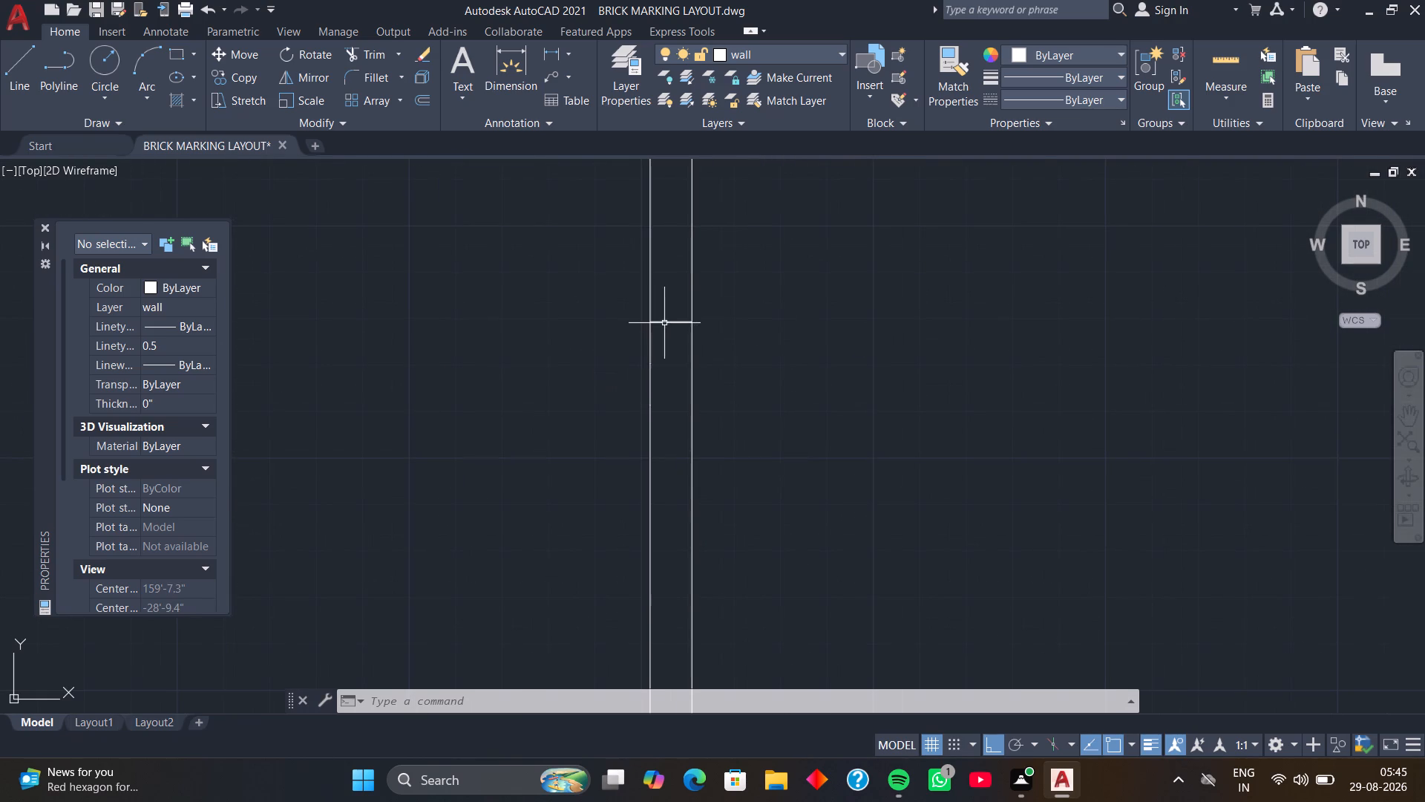
left_click(664, 323)
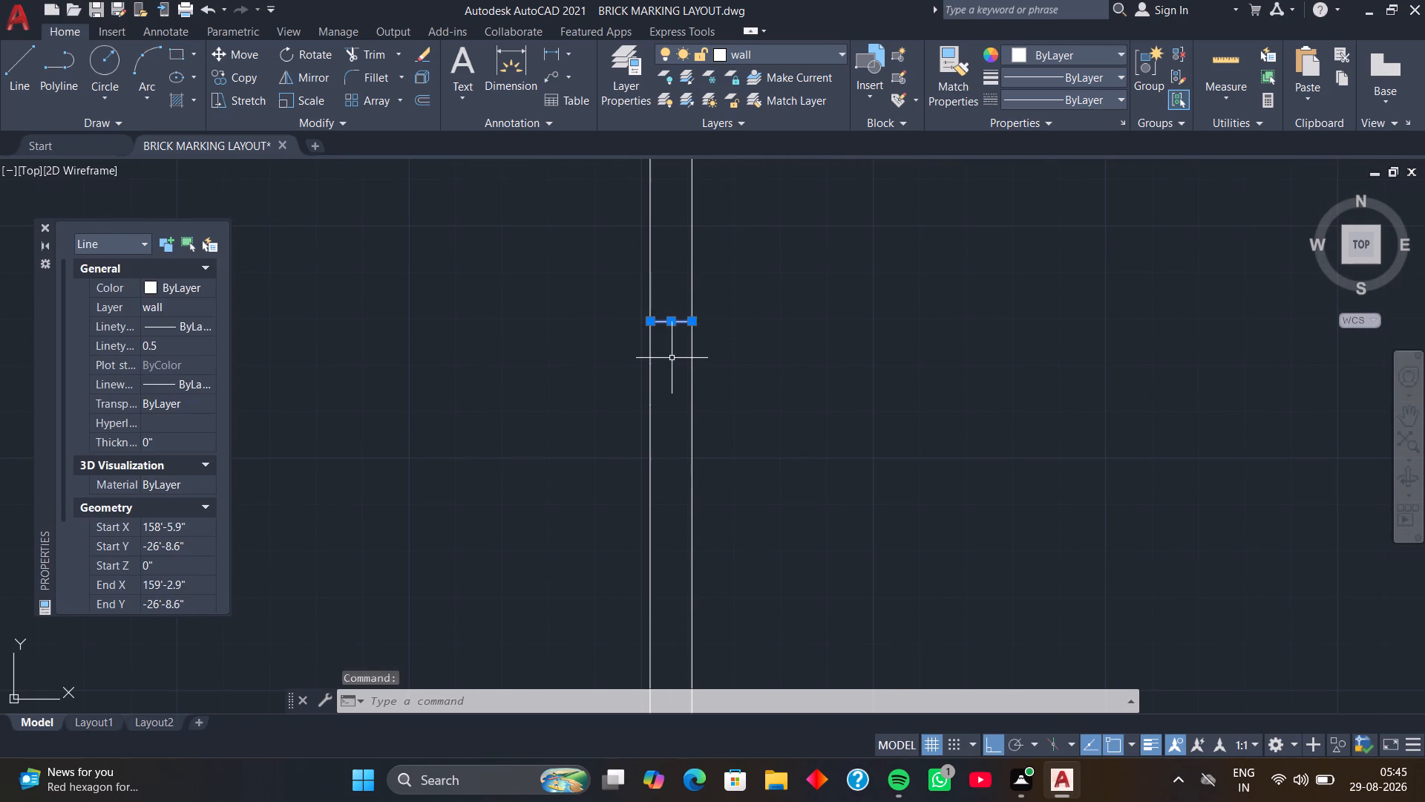
key("c")
type("o")
key("space")
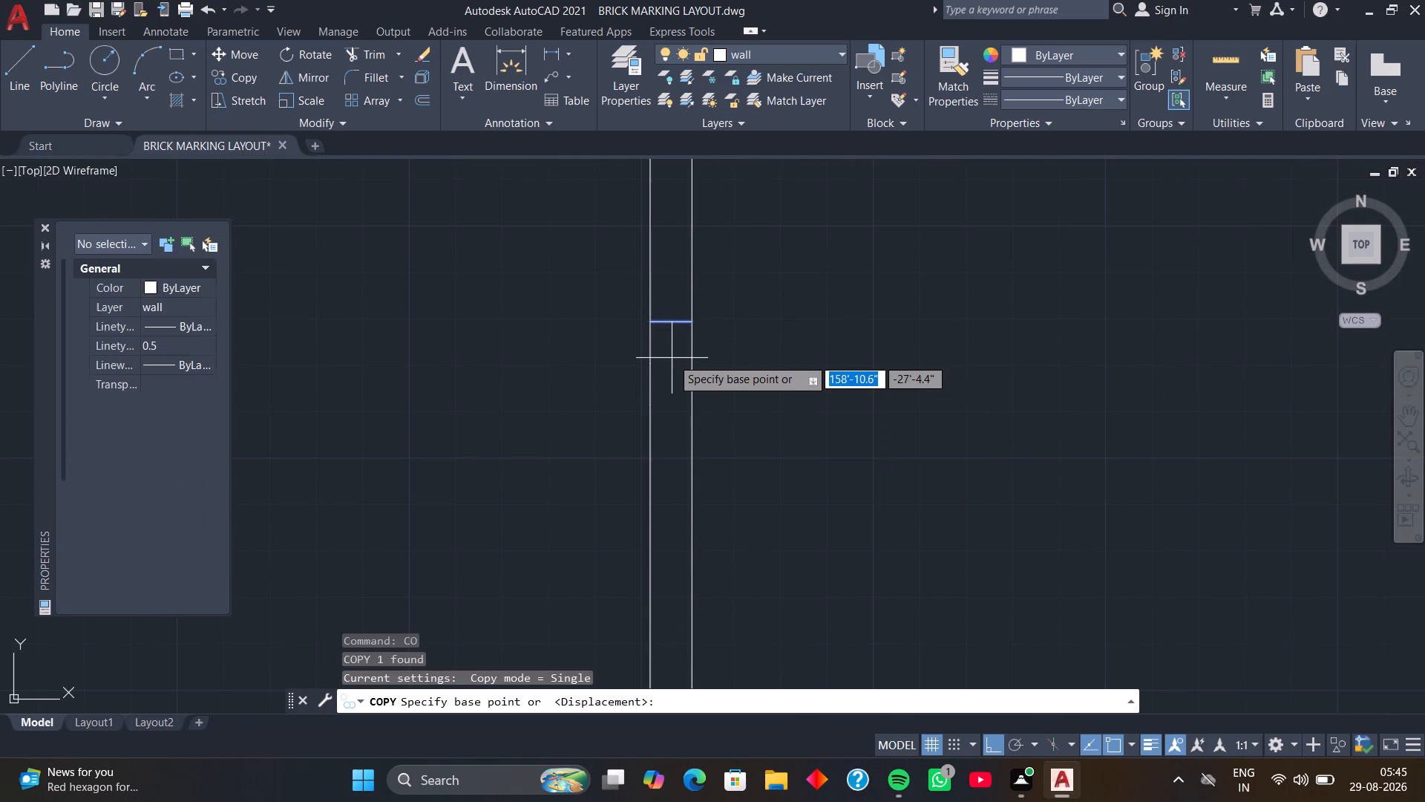
left_click(689, 319)
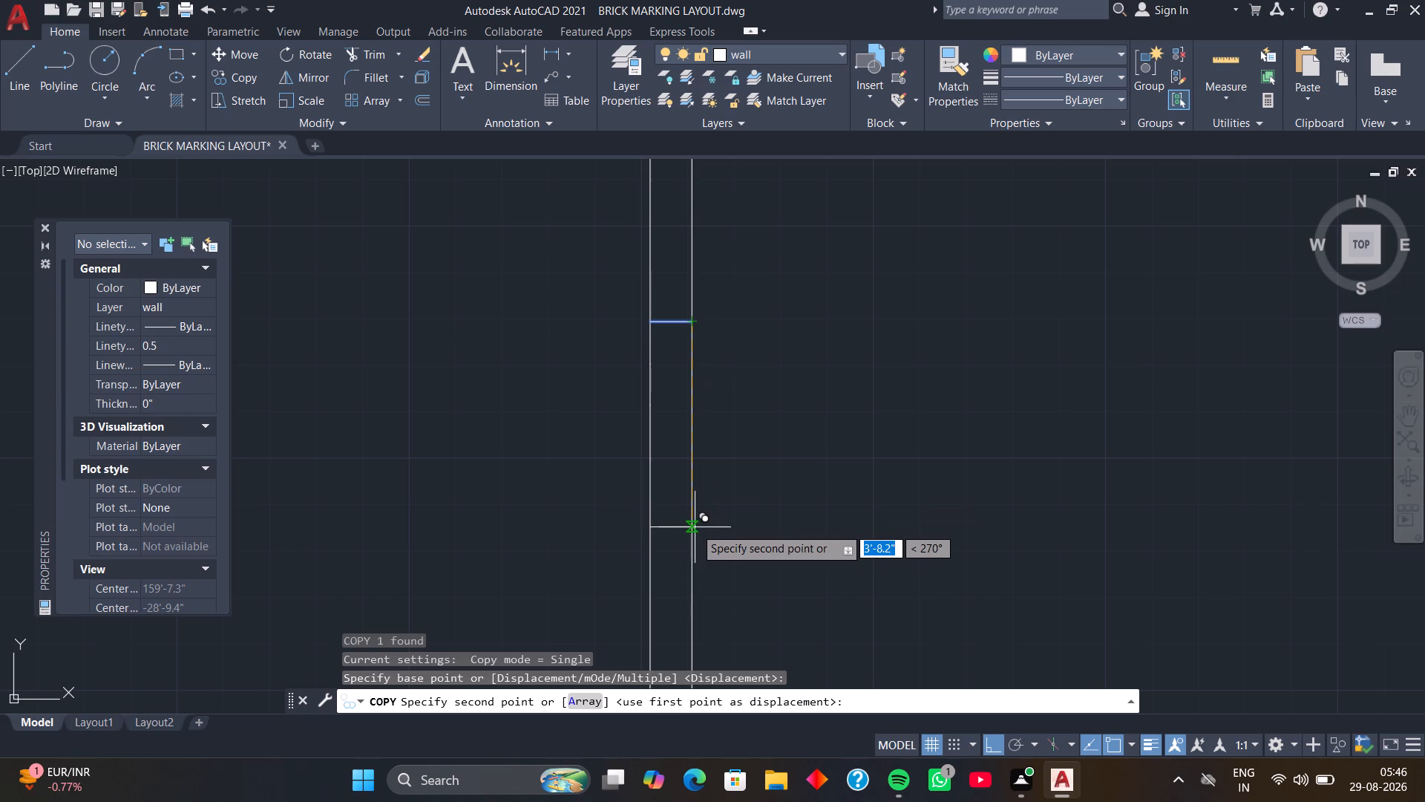
type("3'3")
key("Return")
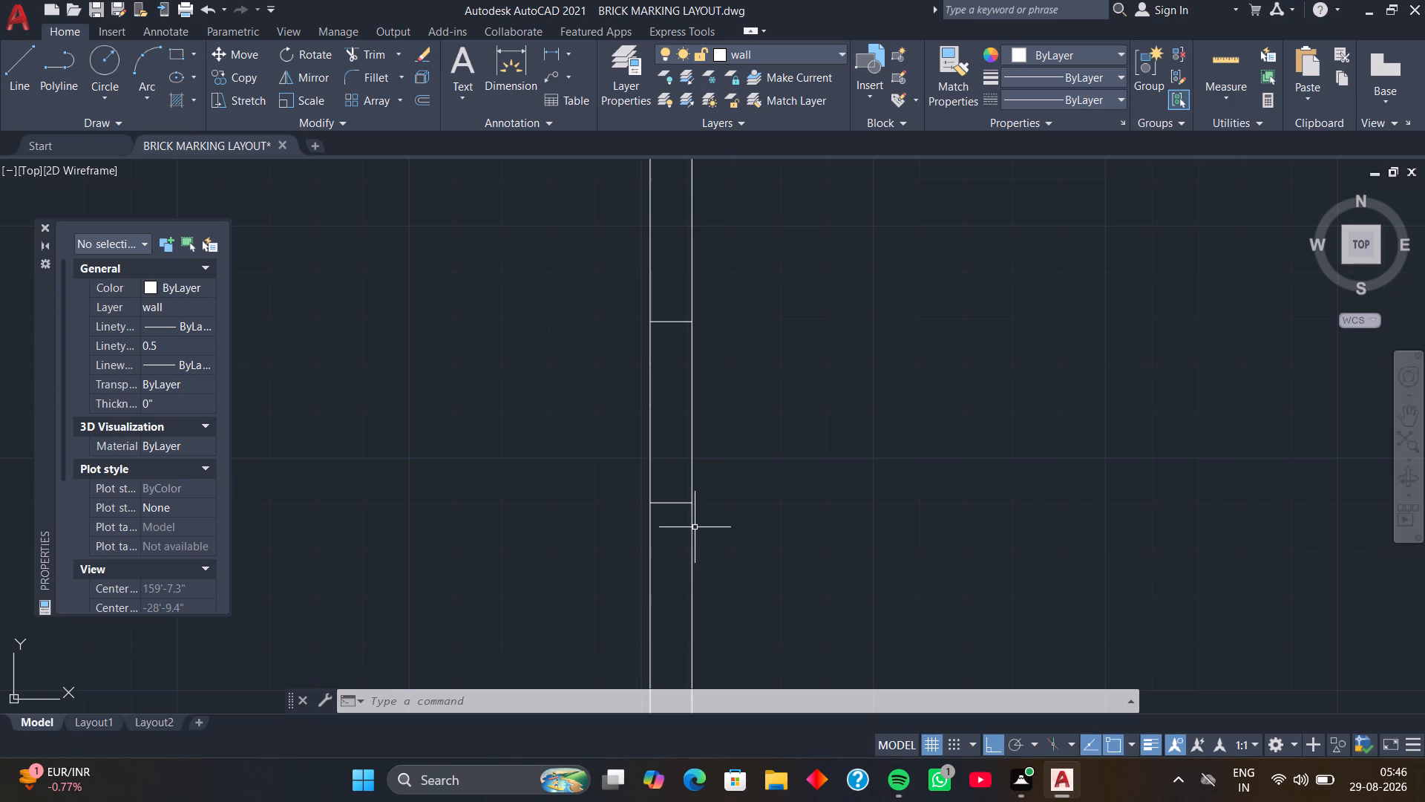
Copy the new lower jamb line 4' further south along the same vertical partition.
left_click(665, 503)
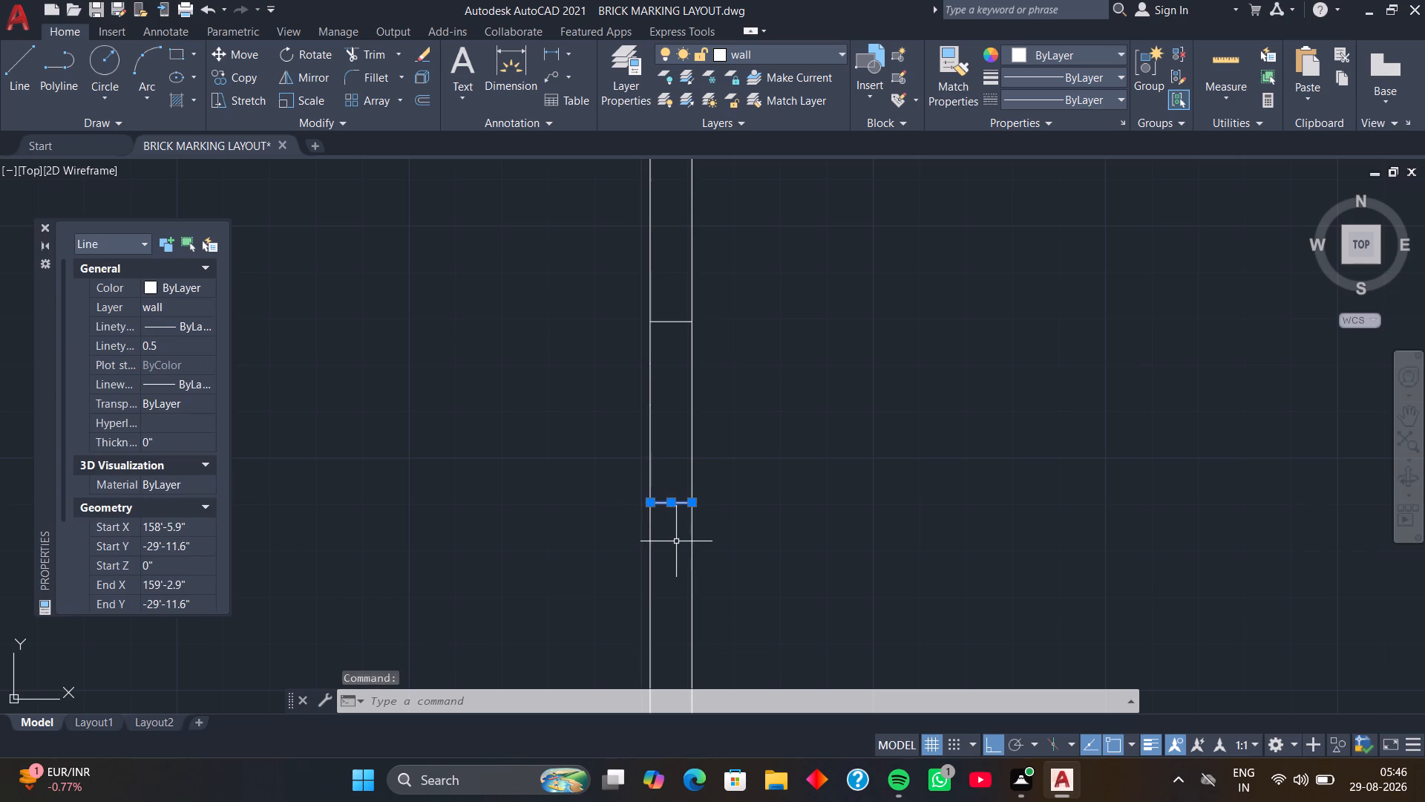
type("co")
key("space")
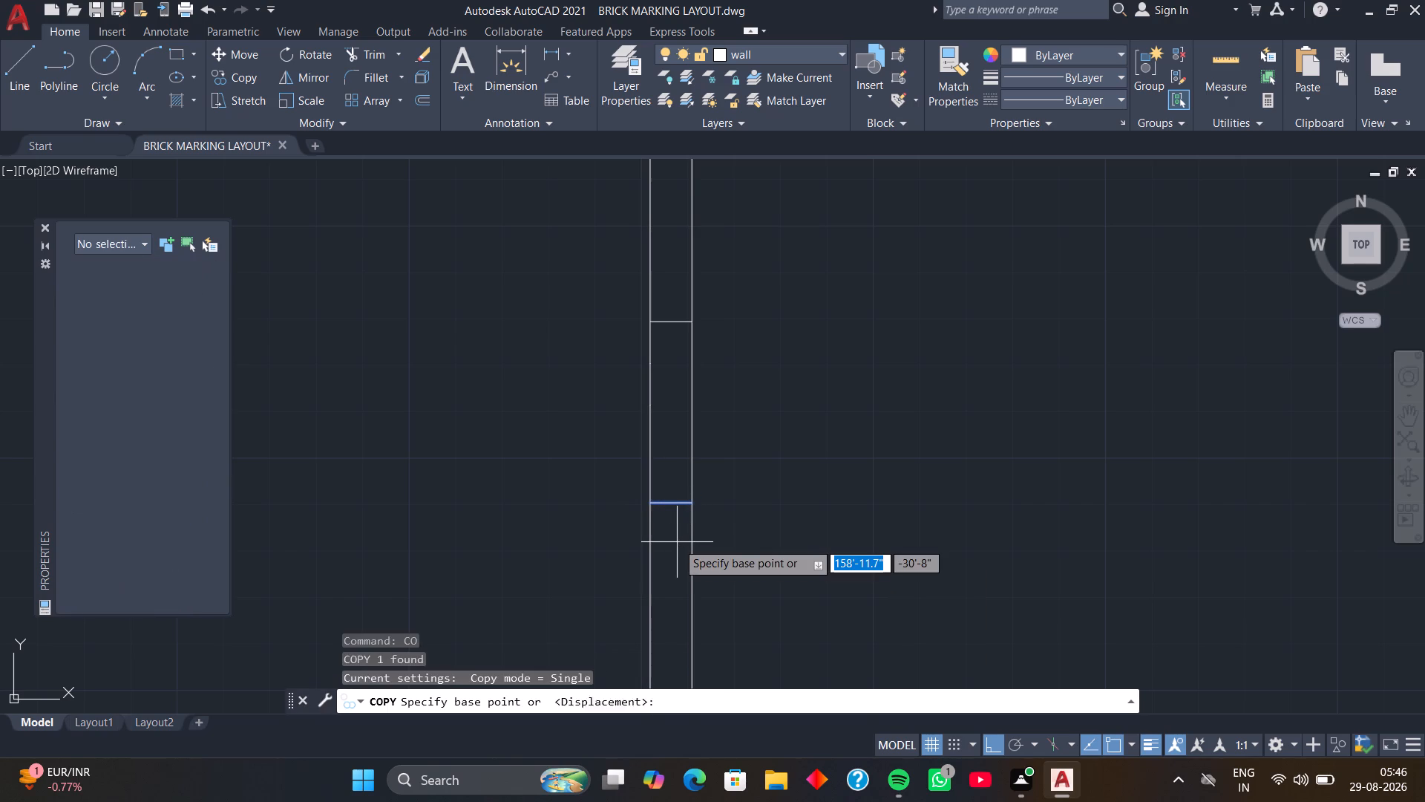
left_click(689, 503)
type("4'")
key("Return")
Draw a 9" line across the east end of the southern connecting wall, in line with the vertical partition's west face.
scroll(715, 604, "down", 2)
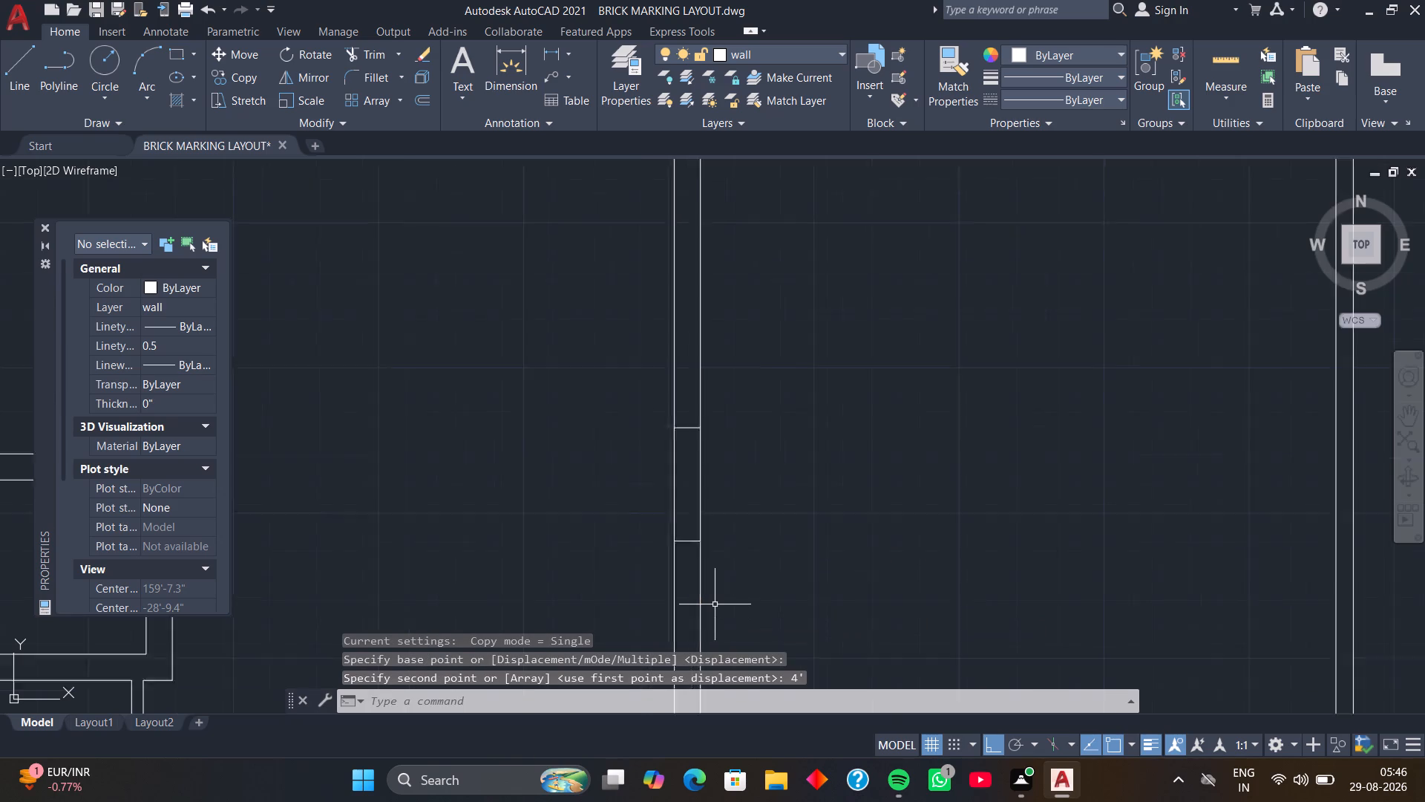
scroll(715, 604, "down", 1)
middle_click_drag(715, 610, 638, 394)
middle_click_drag(674, 483, 650, 440)
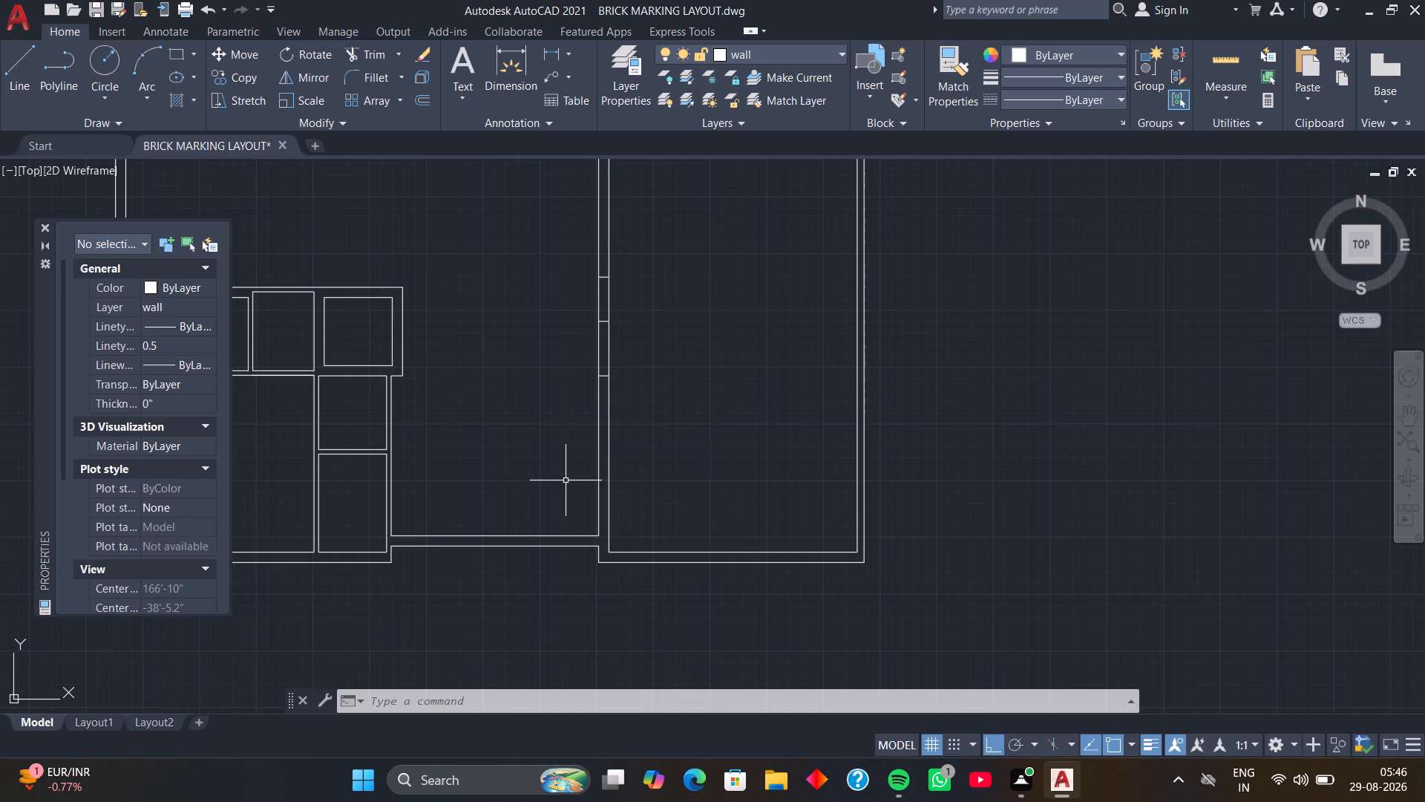
middle_click_drag(564, 486, 592, 421)
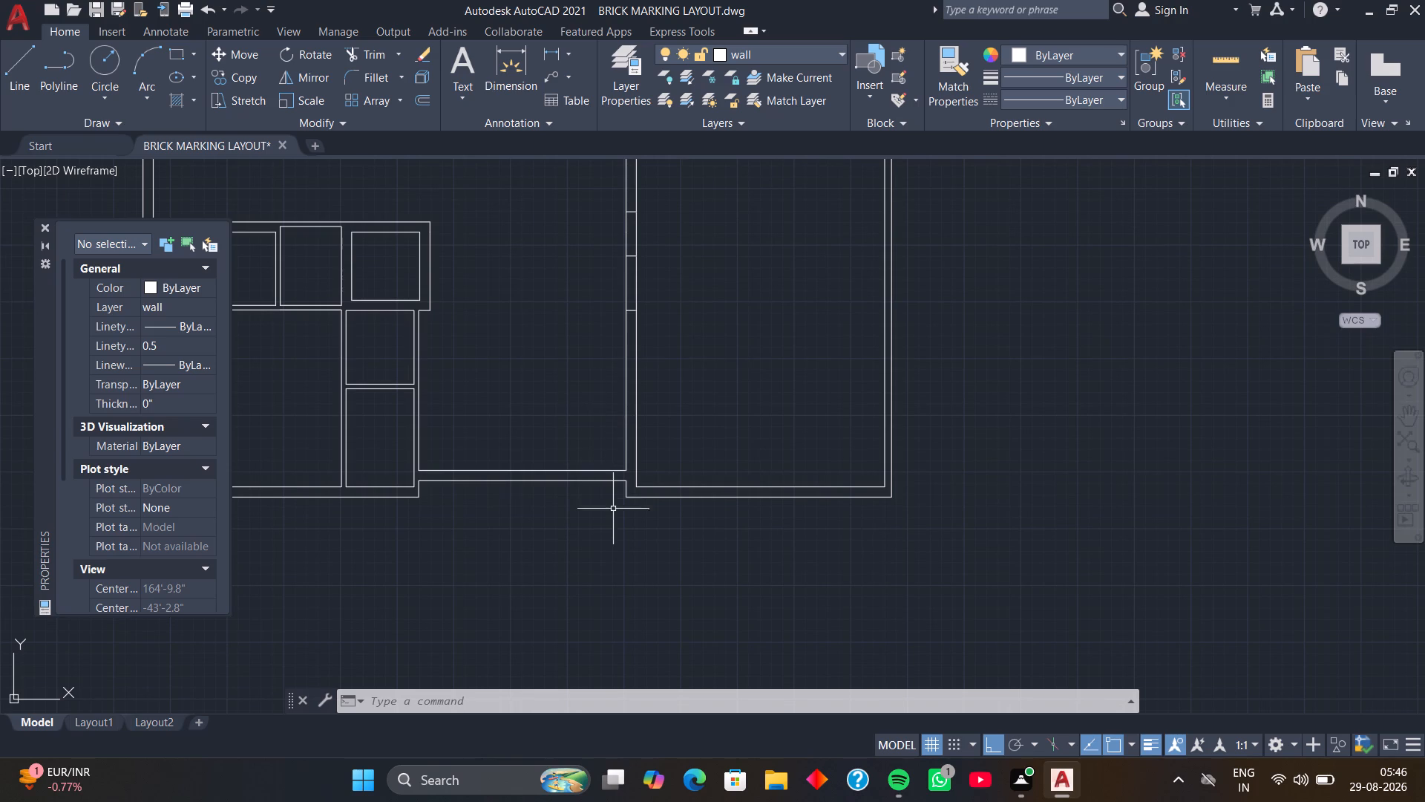
middle_click_drag(604, 507, 582, 477)
scroll(582, 477, "up", 2)
middle_click_drag(583, 467, 532, 477)
key("l")
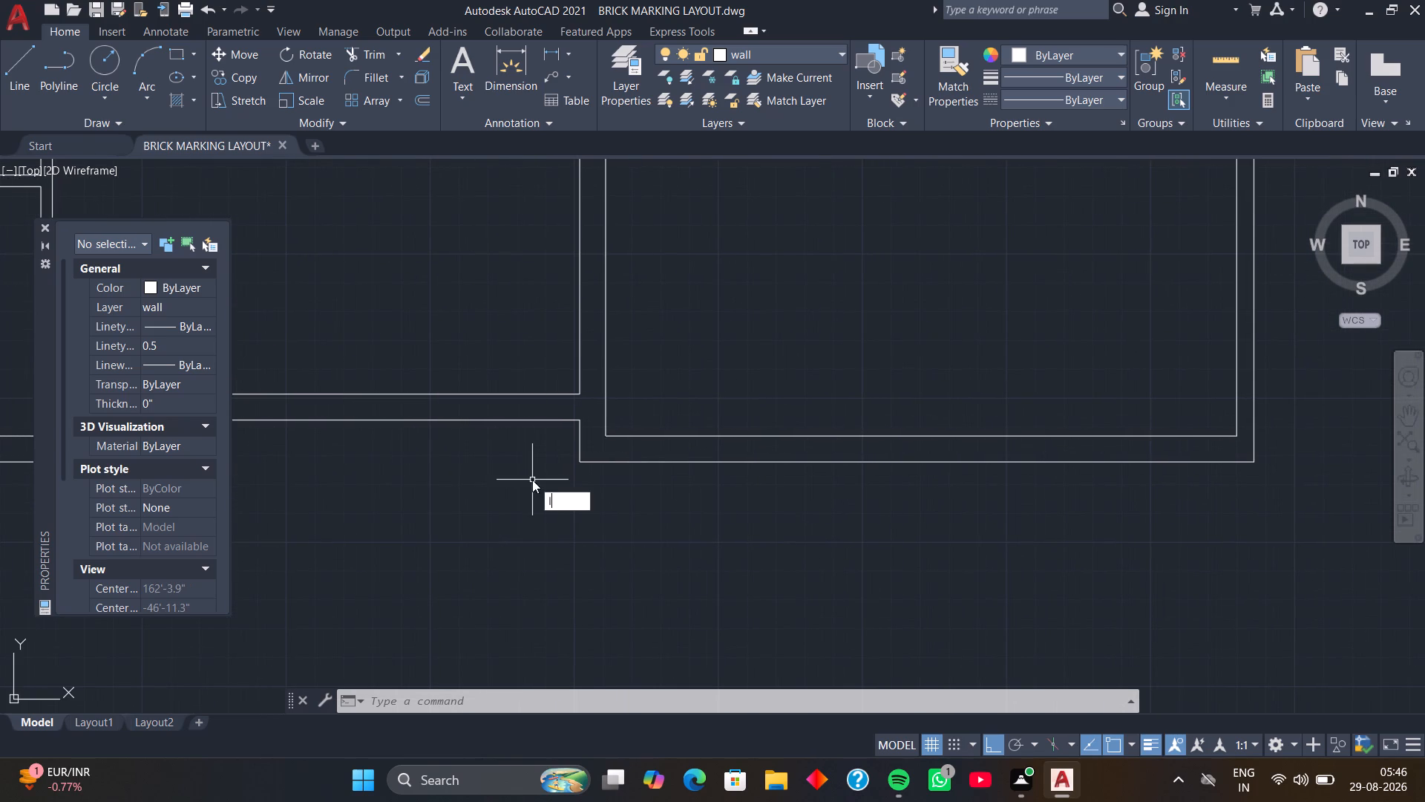
key("Return")
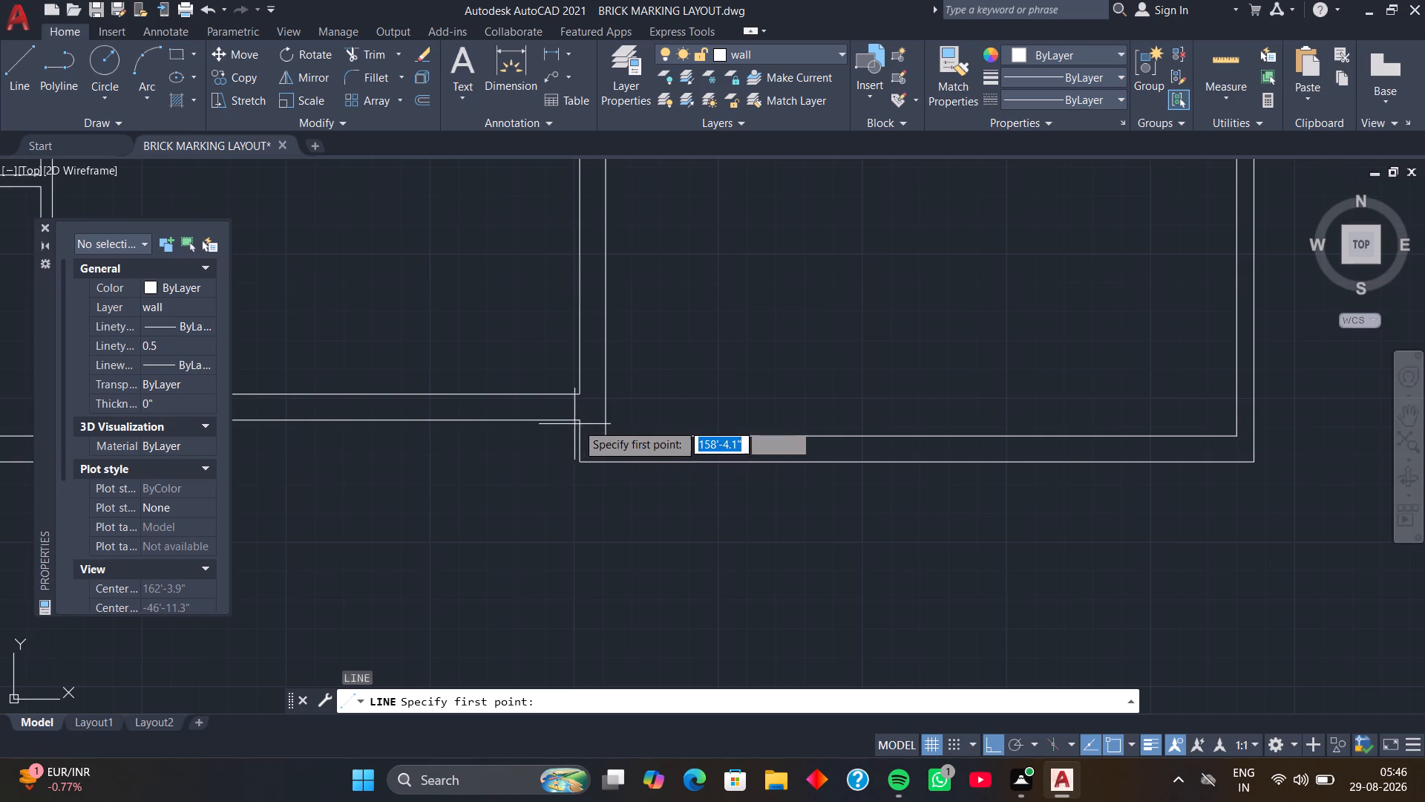
left_click(579, 421)
left_click(579, 399)
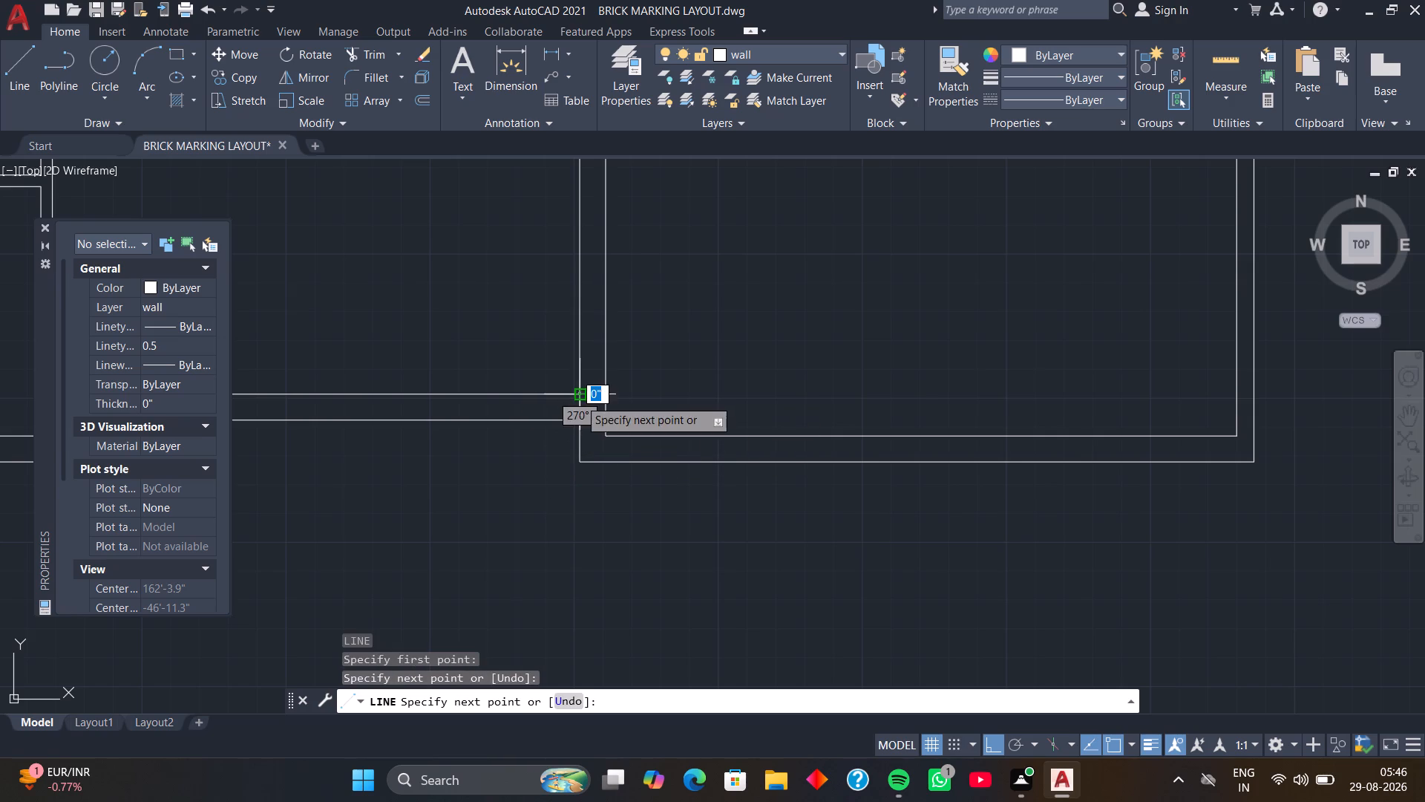
key("space")
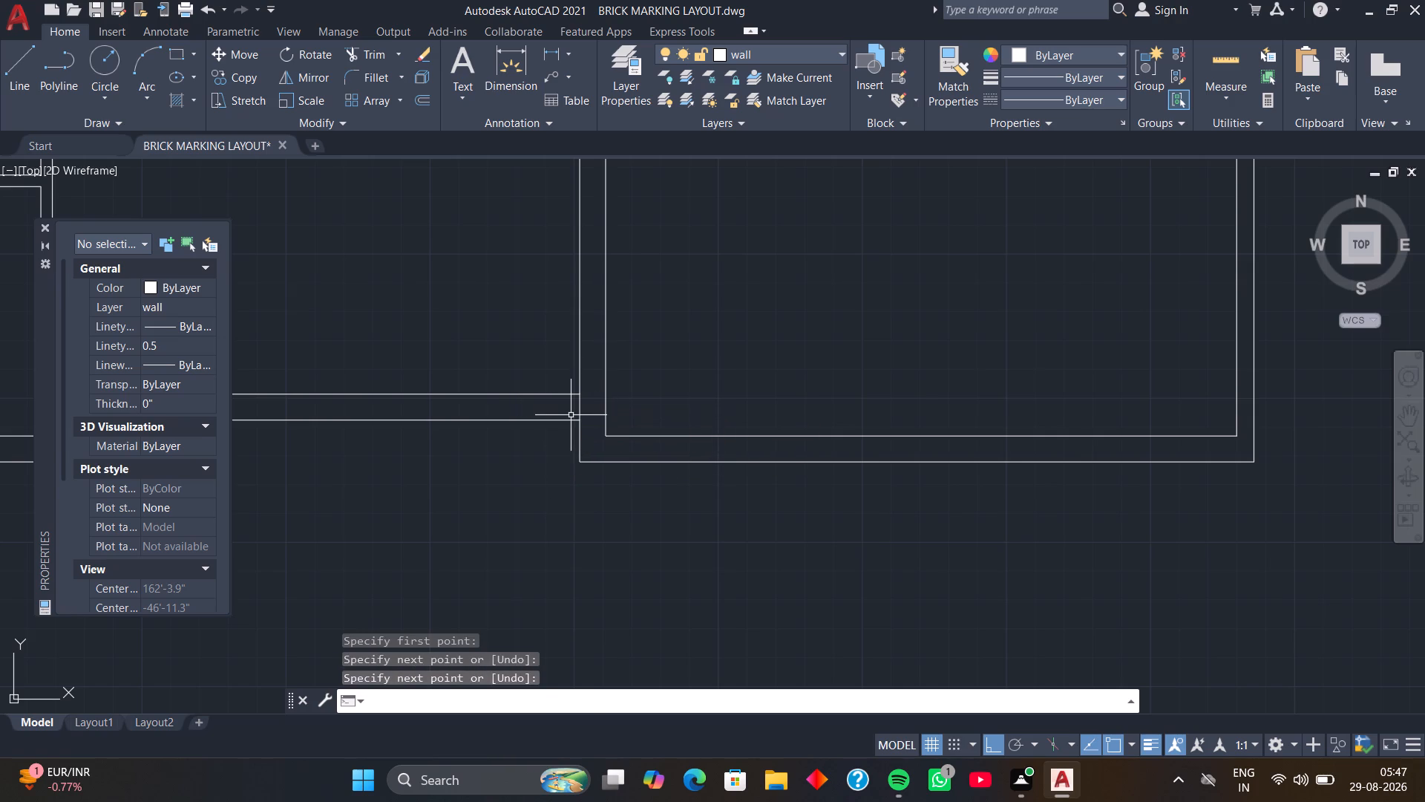
Move the connecting wall's east end line 6" west to form a jamb.
scroll(571, 415, "up", 2)
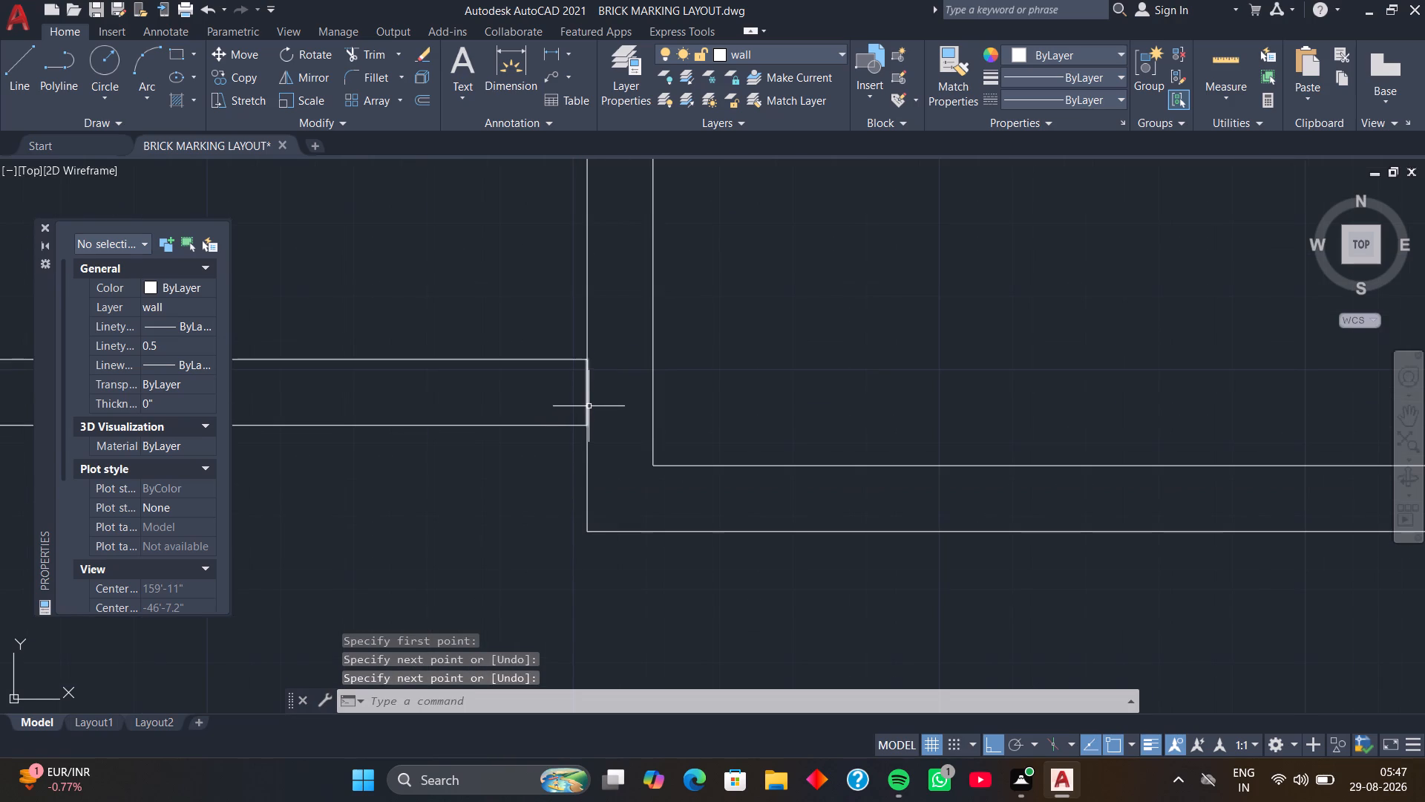
left_click(589, 406)
type("m")
key("space")
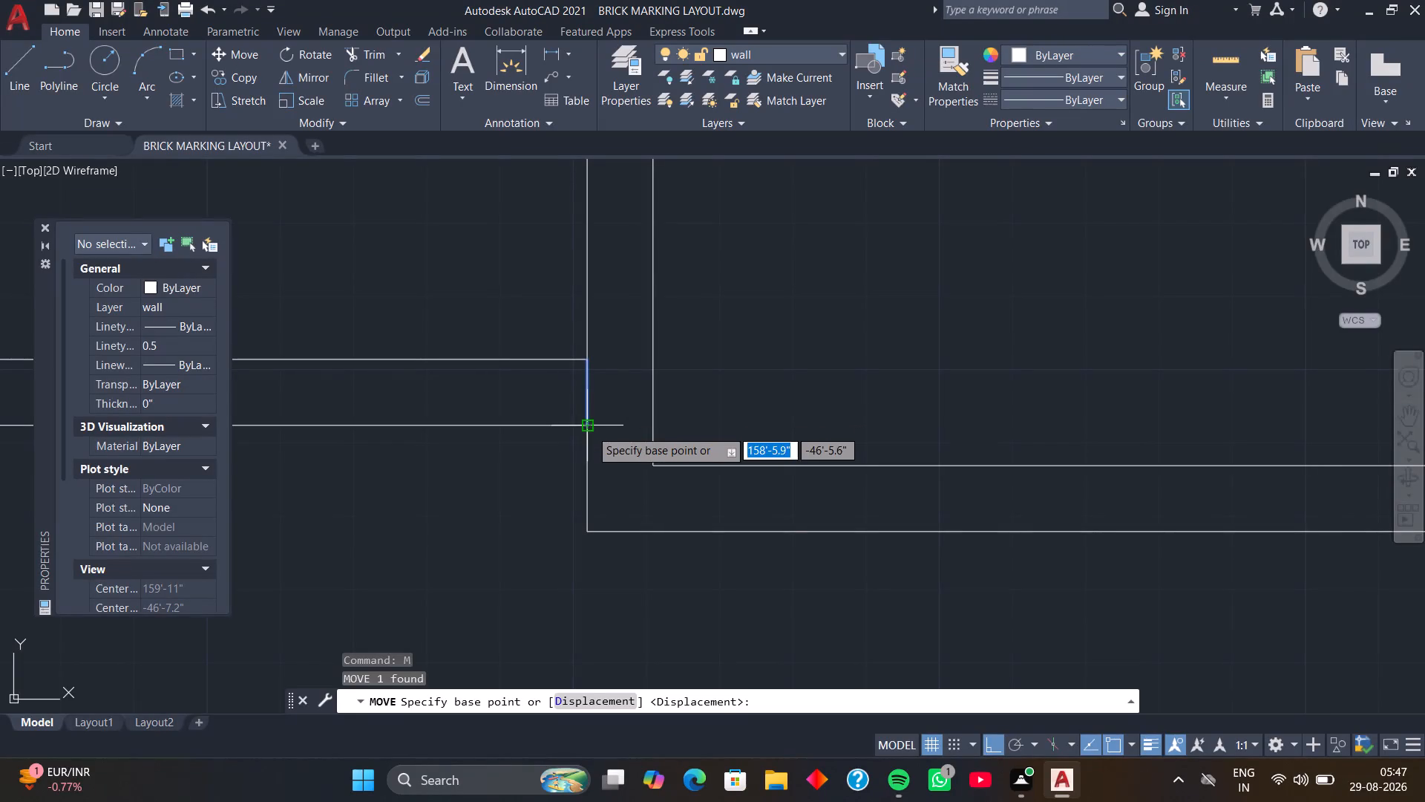
left_click(588, 429)
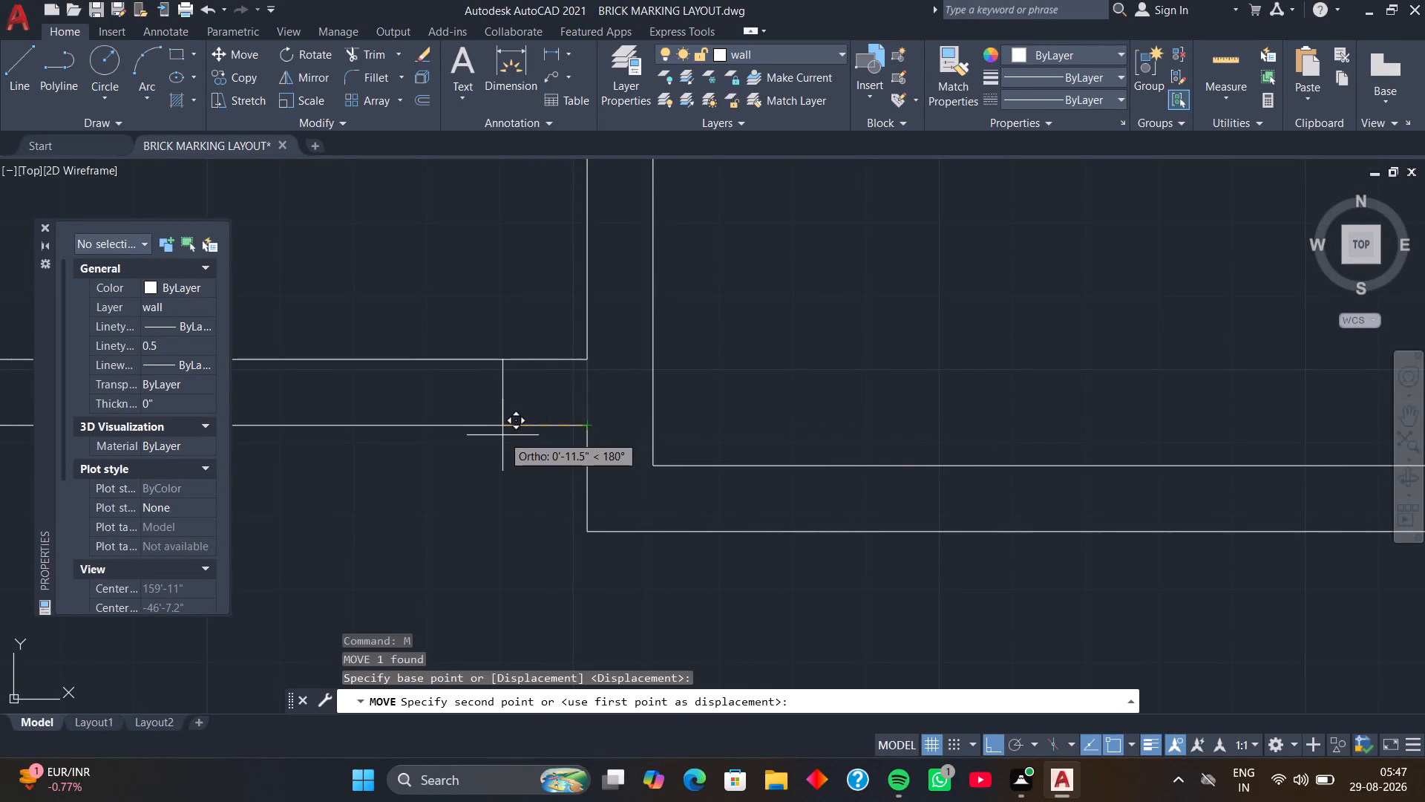
key("6")
key("Return")
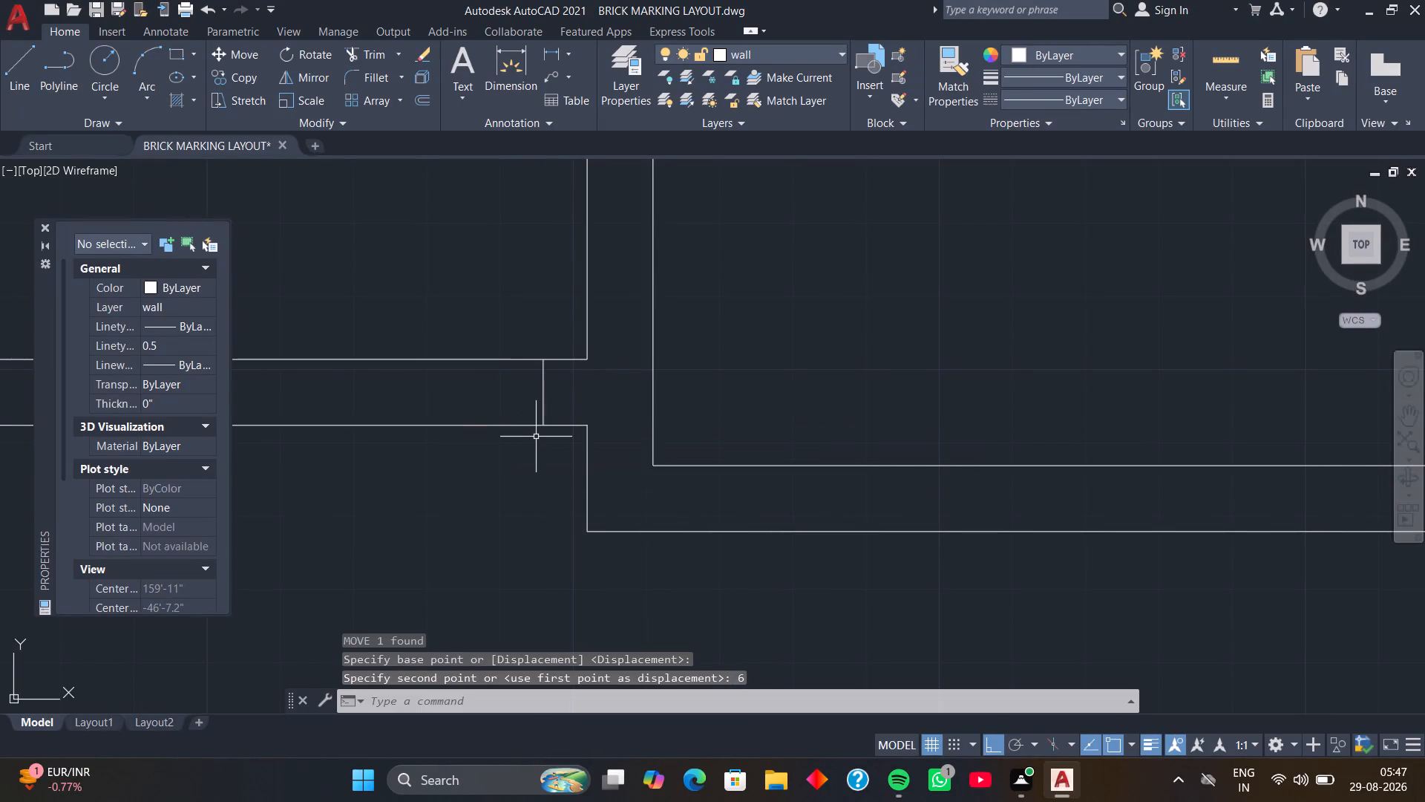
Copy the east jamb line 2' west along the southern connecting wall to mark the opening's other side.
left_click(540, 411)
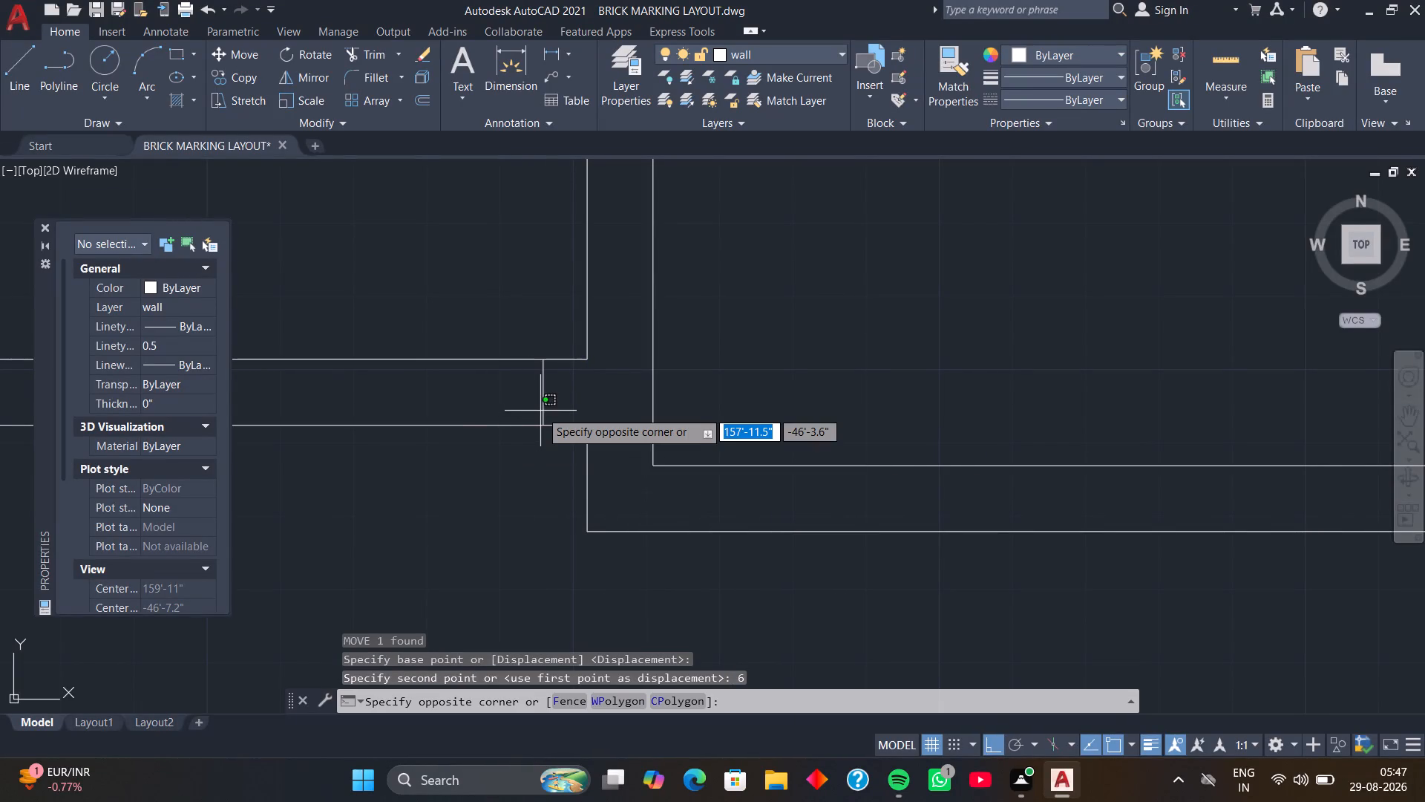
left_click(535, 411)
left_click(546, 401)
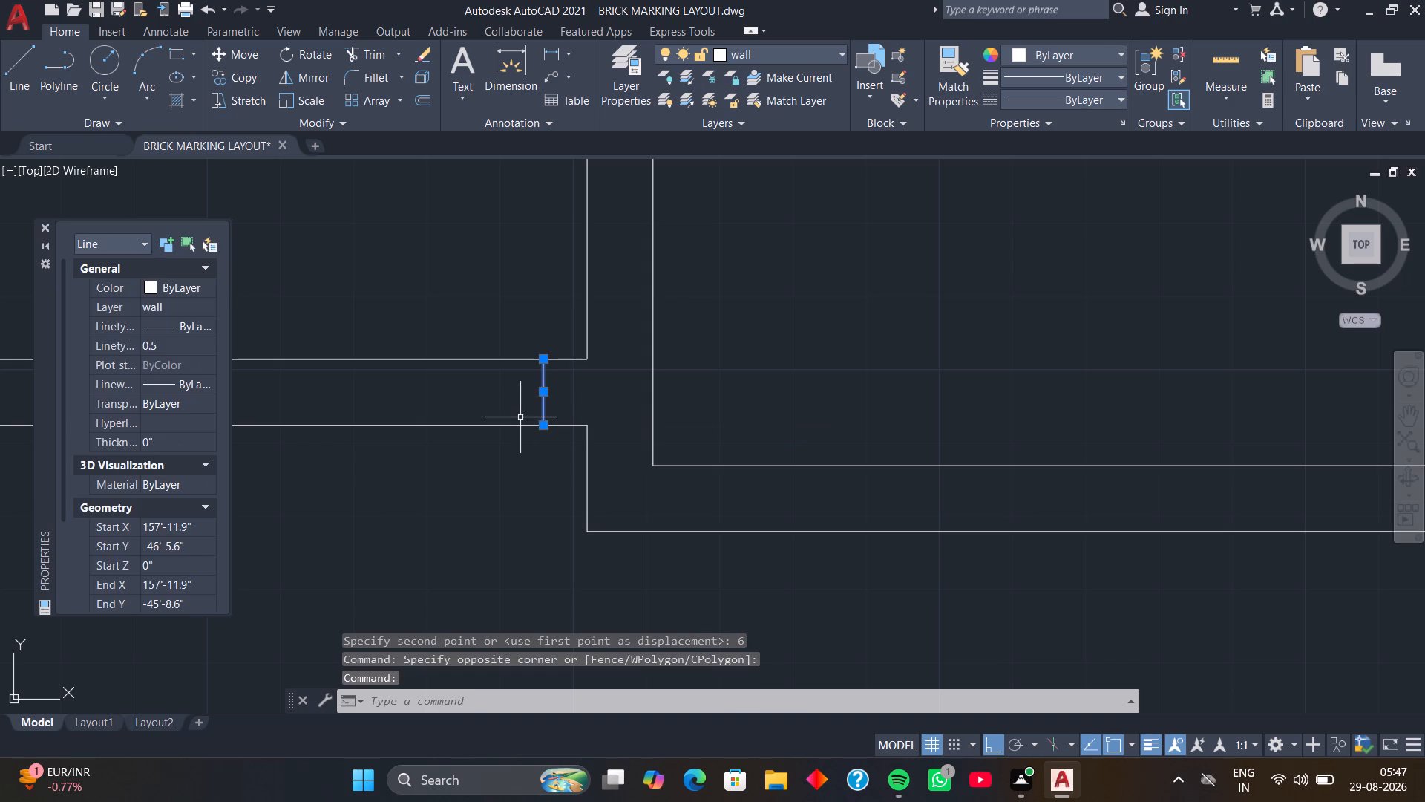
type("co")
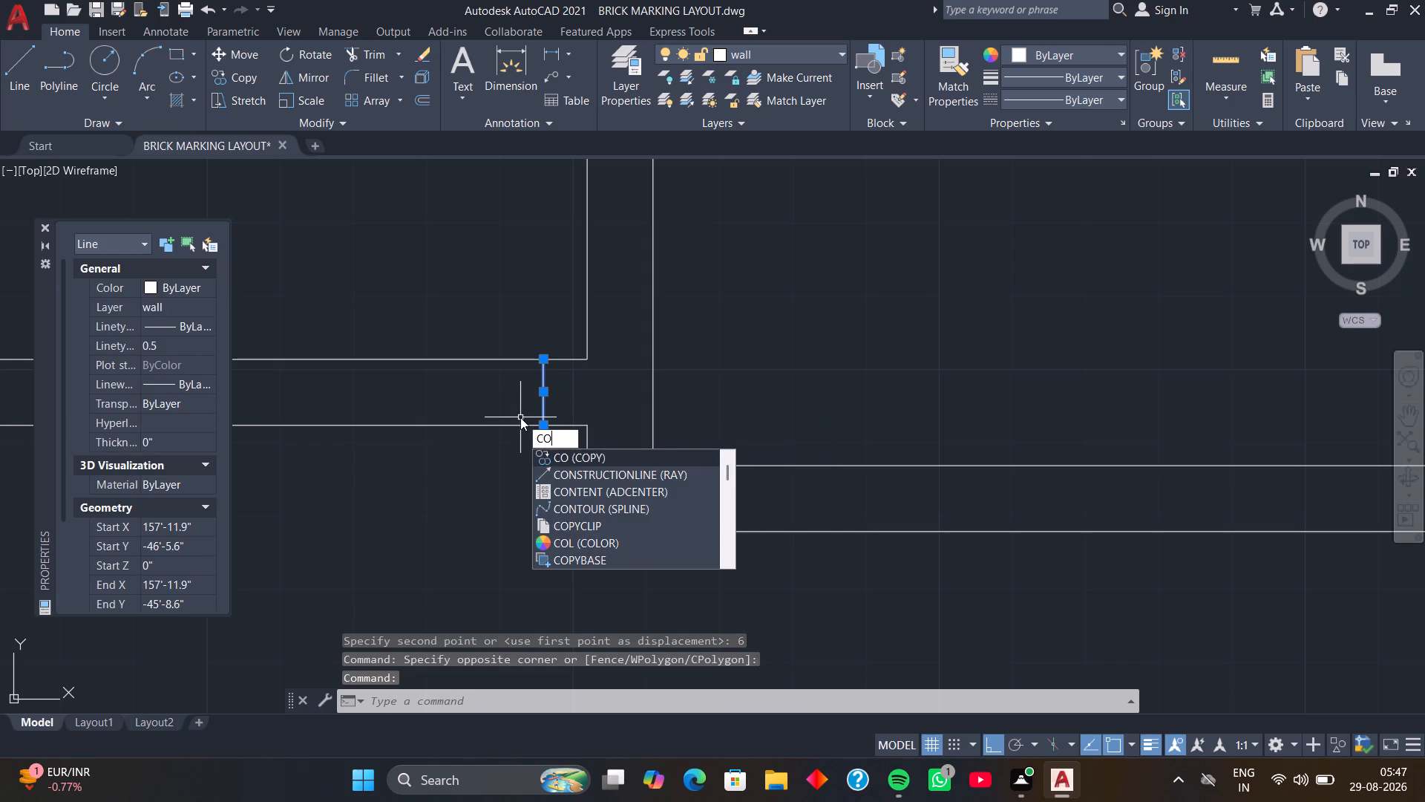
key("space")
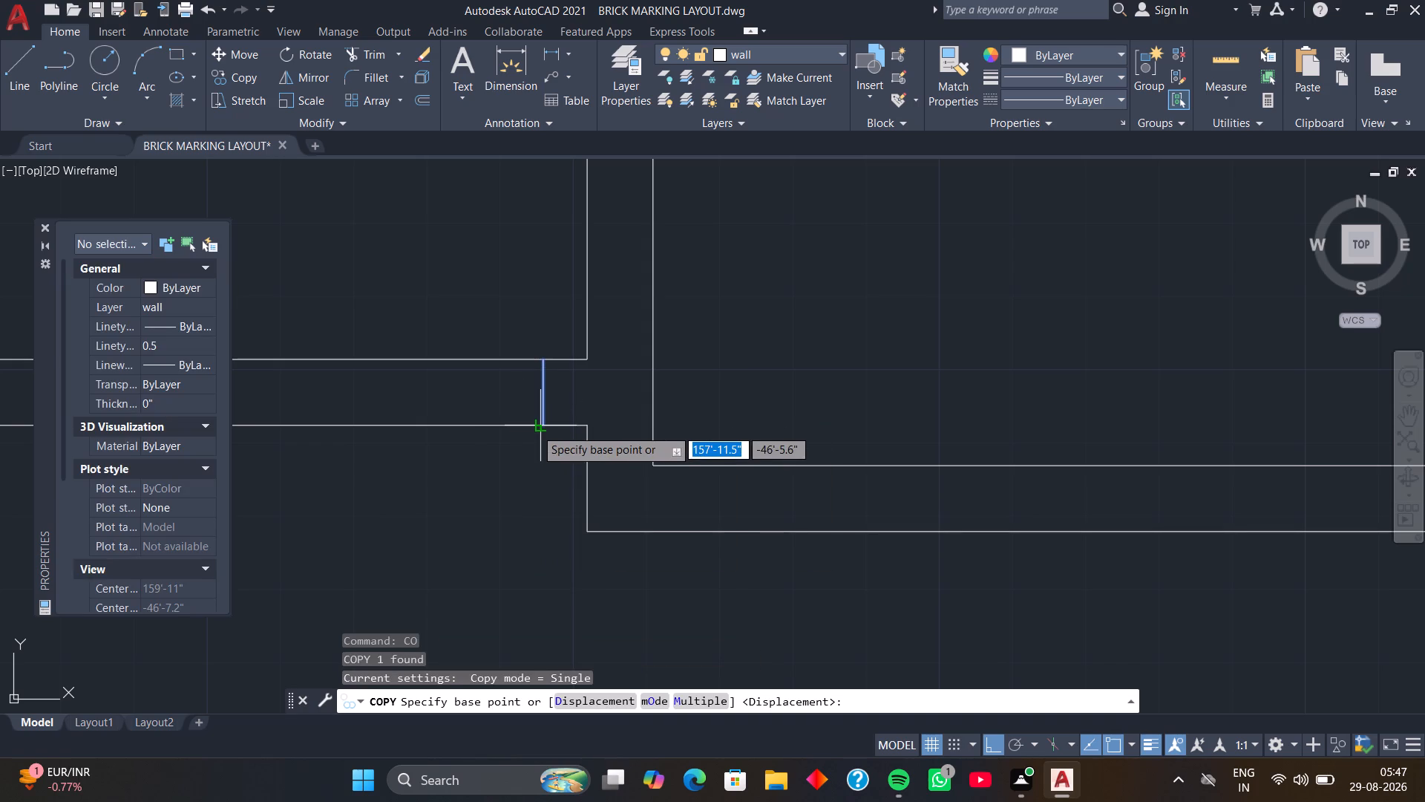
left_click(535, 428)
type("2'")
key("Return")
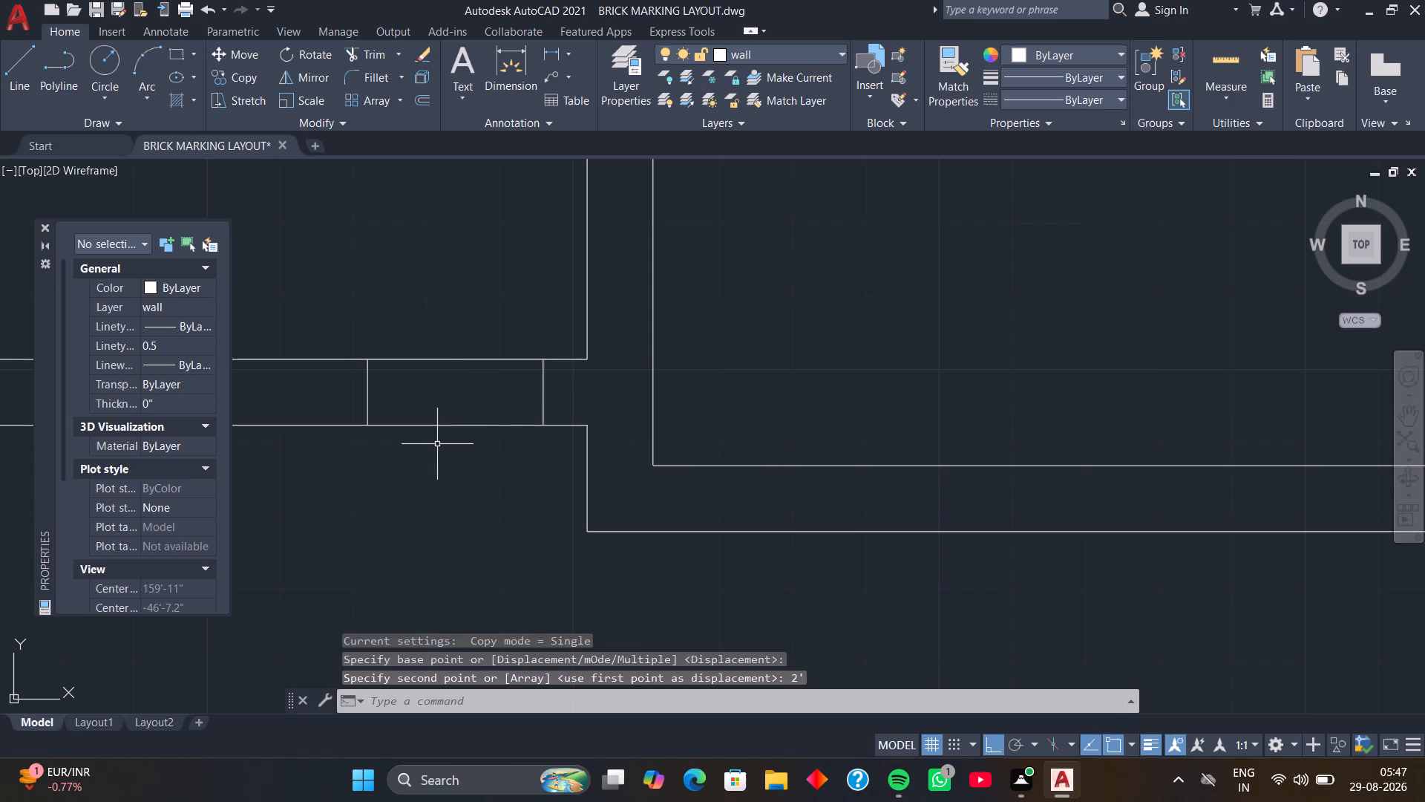
Draw a 9" line across the west end of the southern connecting wall, between its lower and upper face corners.
scroll(437, 444, "down", 3)
middle_click_drag(370, 506, 544, 463)
middle_click_drag(393, 443, 524, 469)
scroll(446, 431, "up", 3)
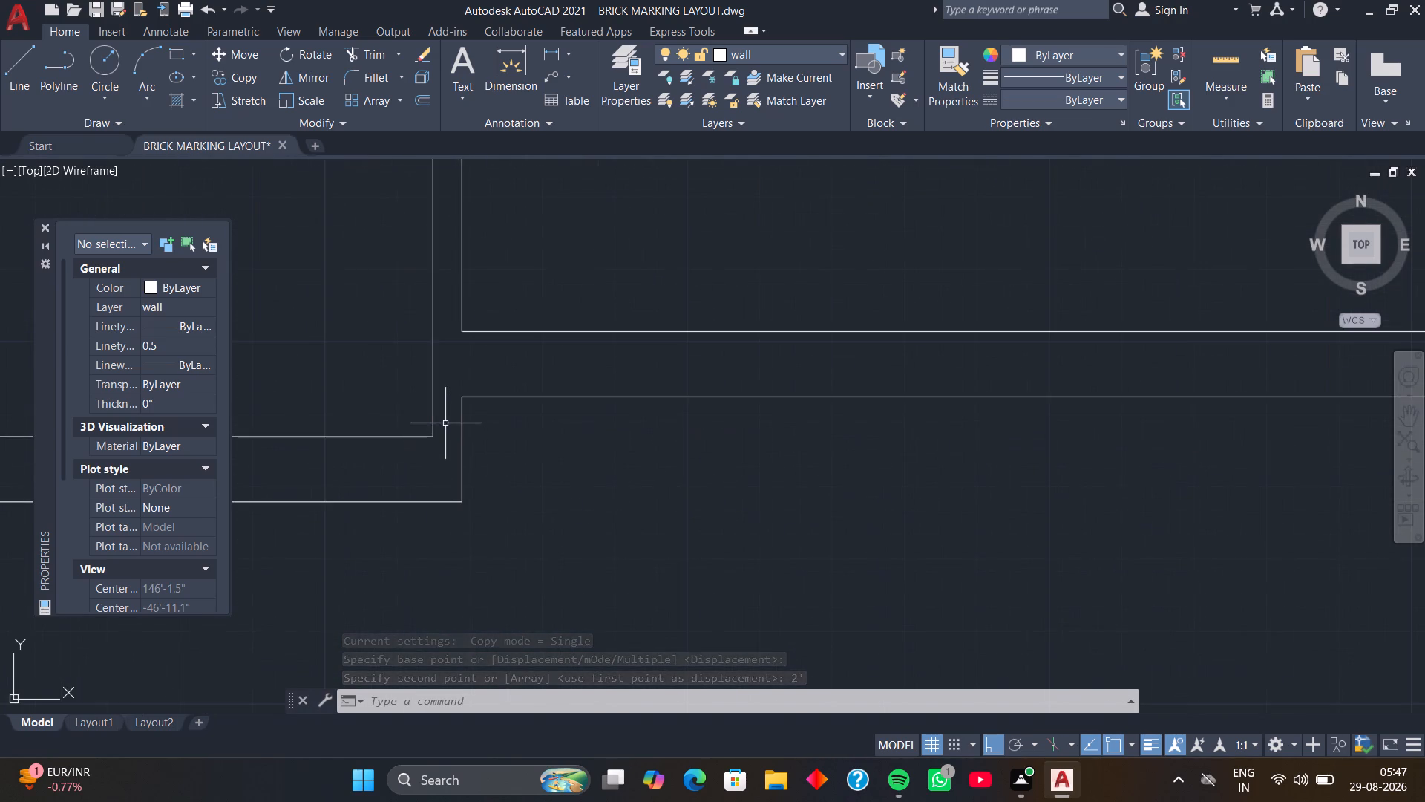
middle_click_drag(445, 423, 454, 509)
key("l")
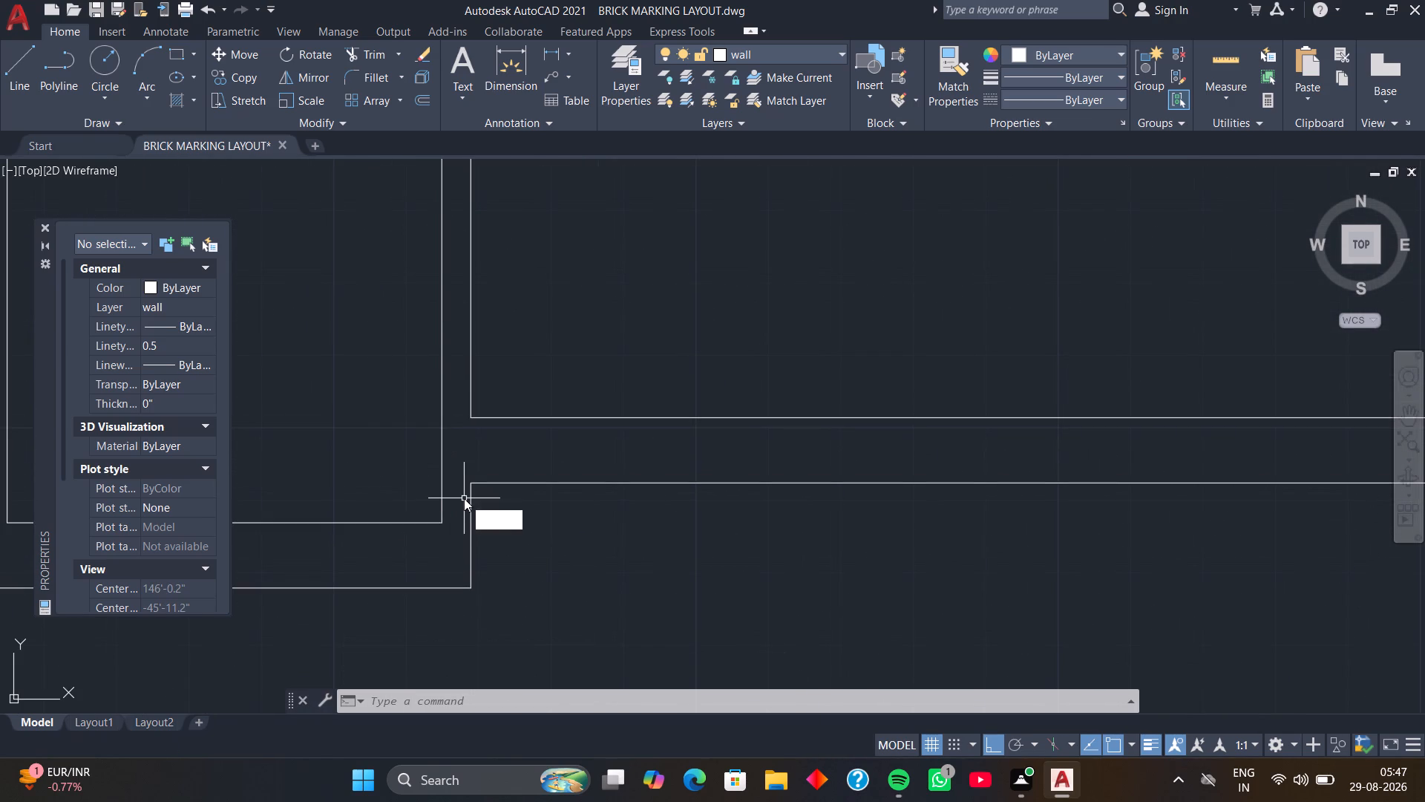
key("Return")
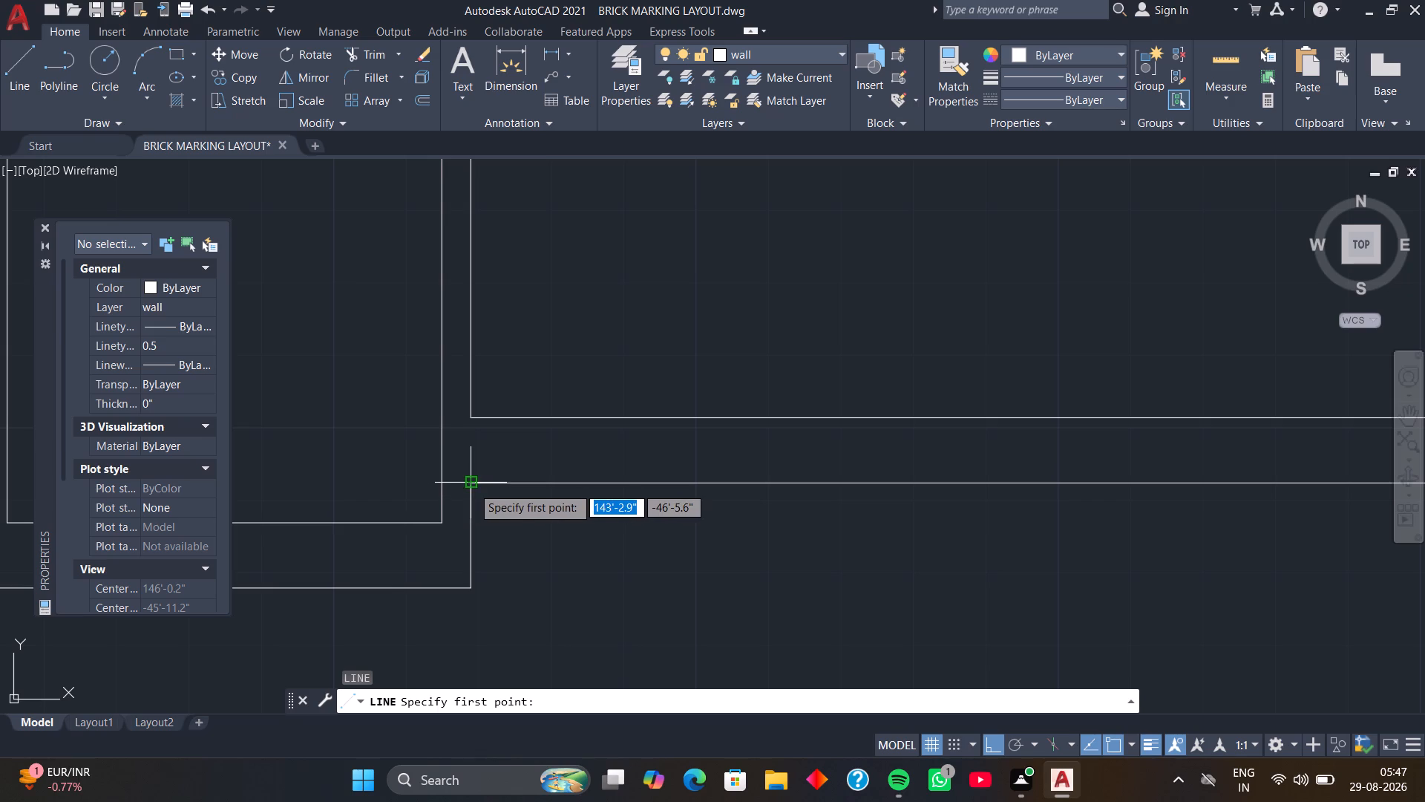
left_click(472, 486)
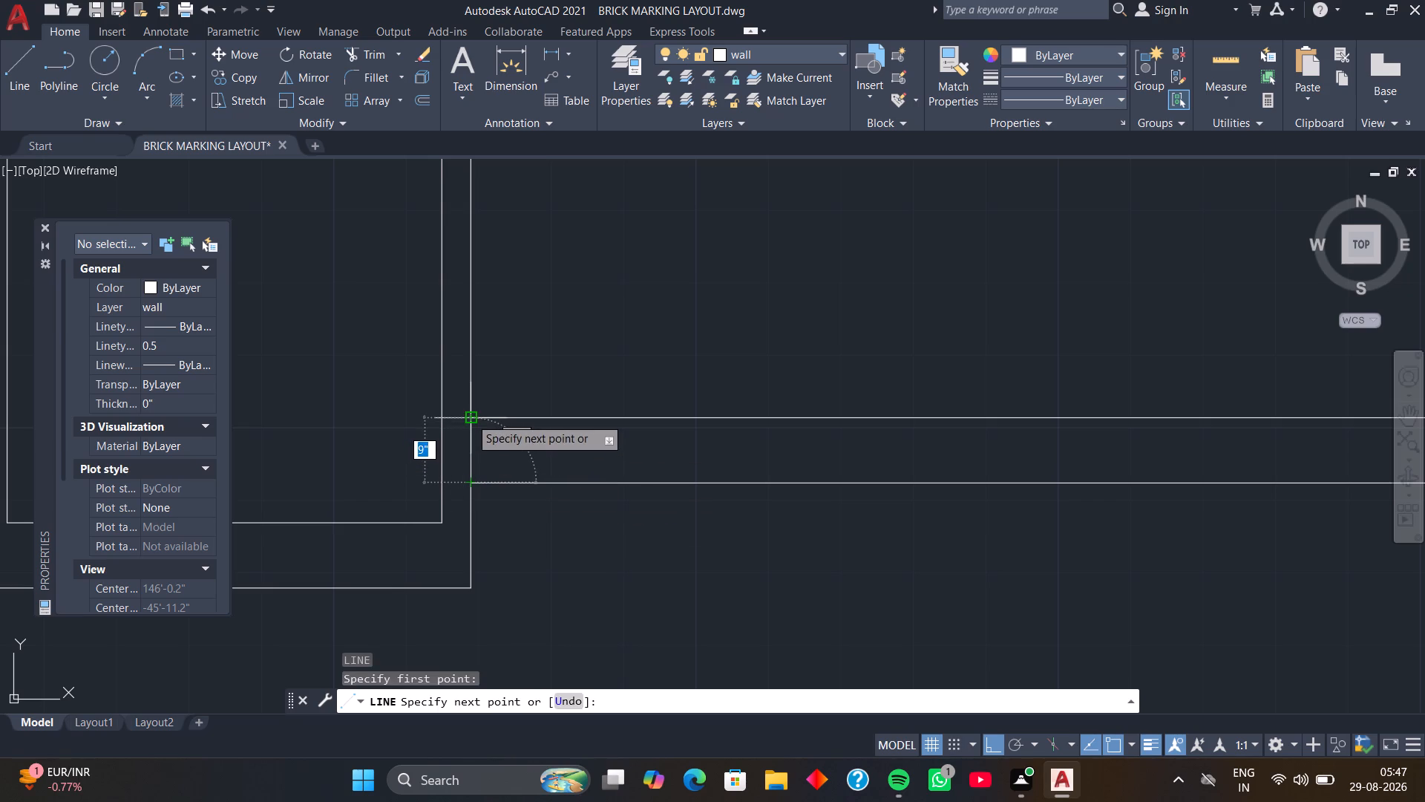
left_click(470, 417)
key("space")
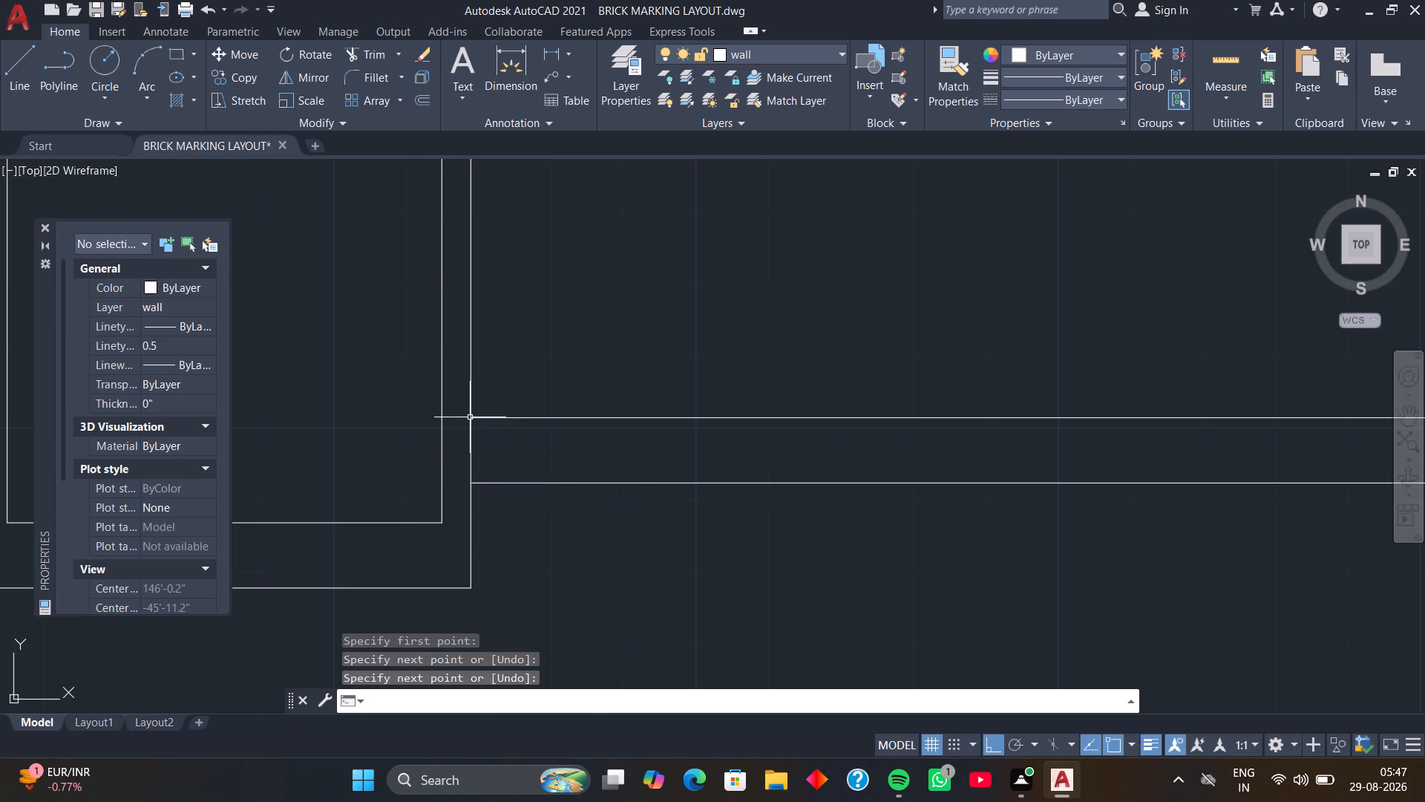
Move the connecting wall's west end line 6" east to form a jamb.
left_click(469, 445)
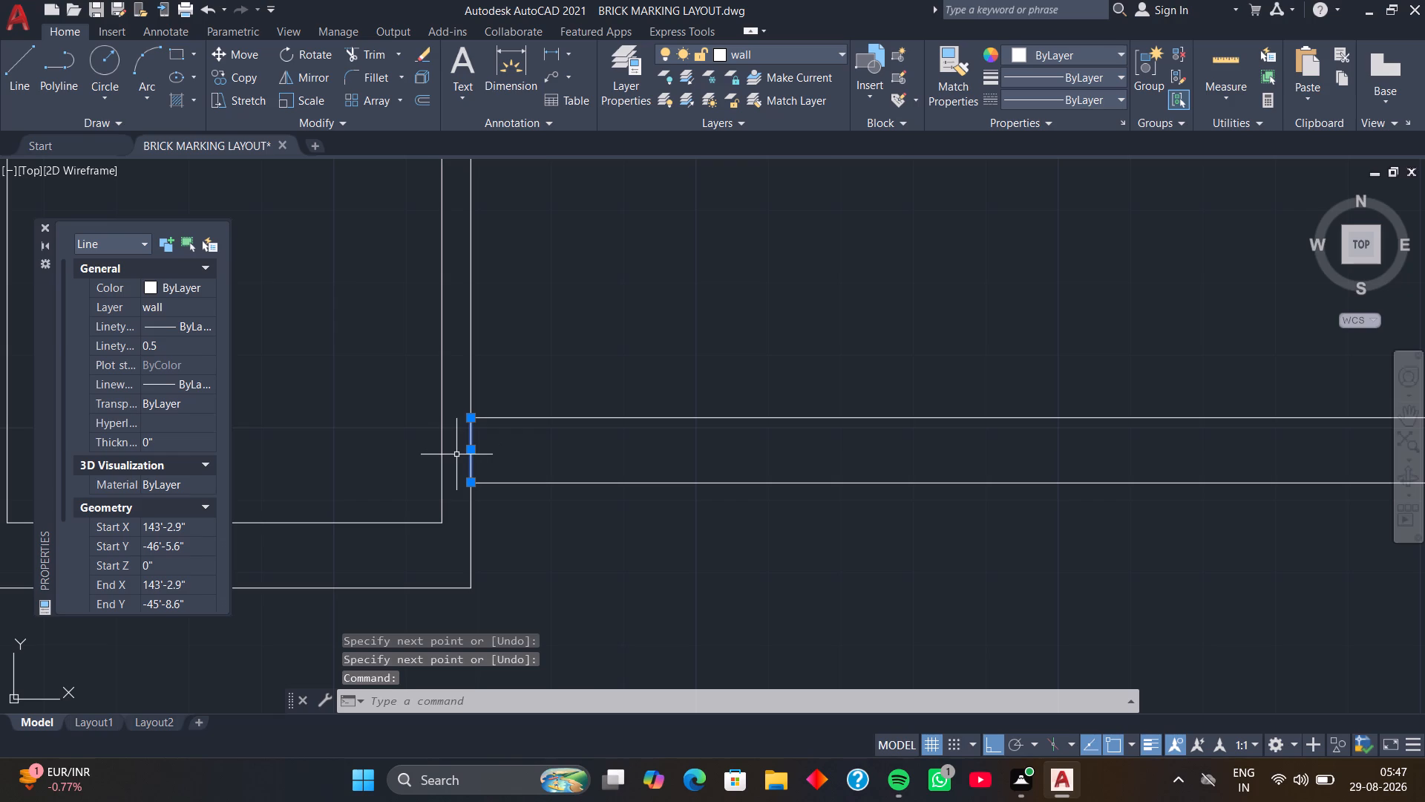
type("m")
key("space")
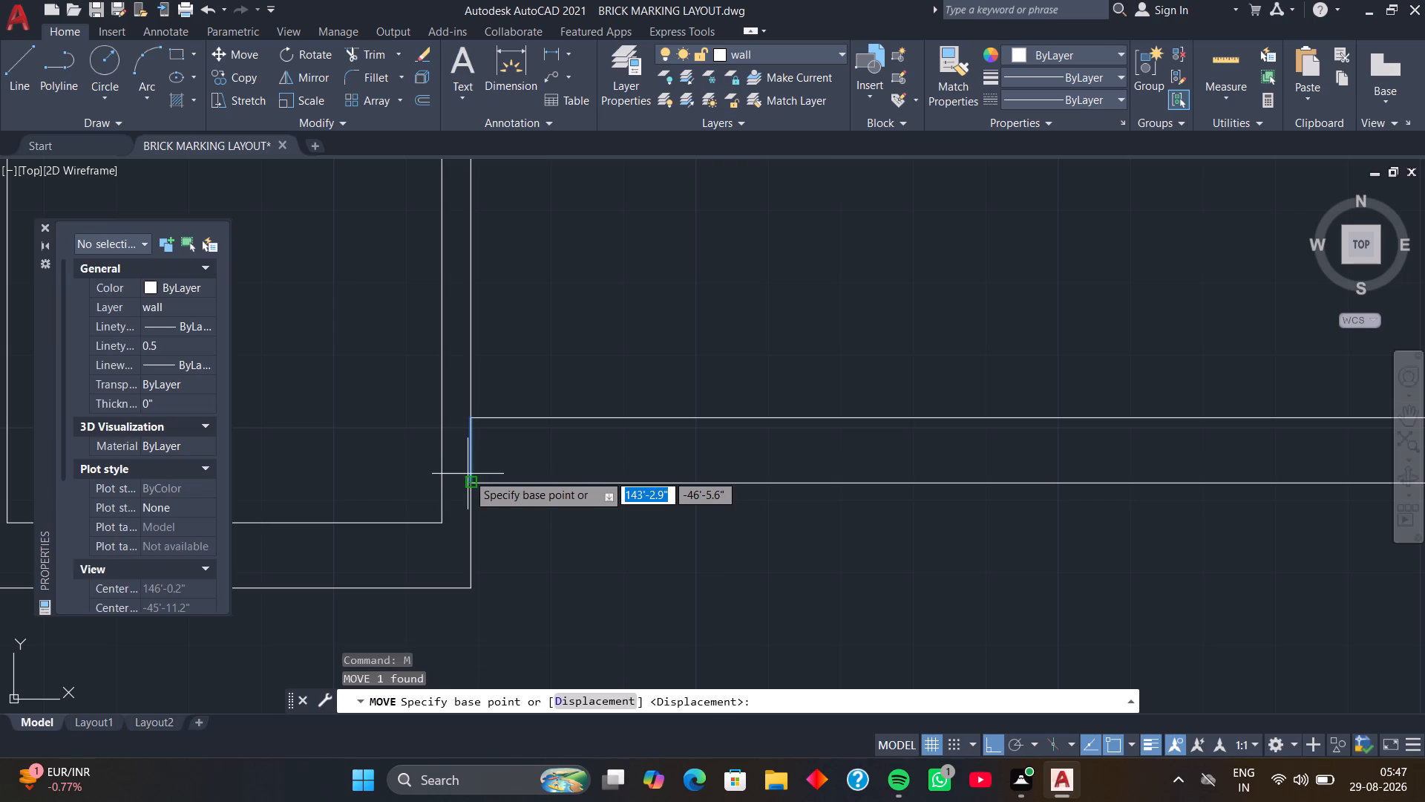
left_click(468, 482)
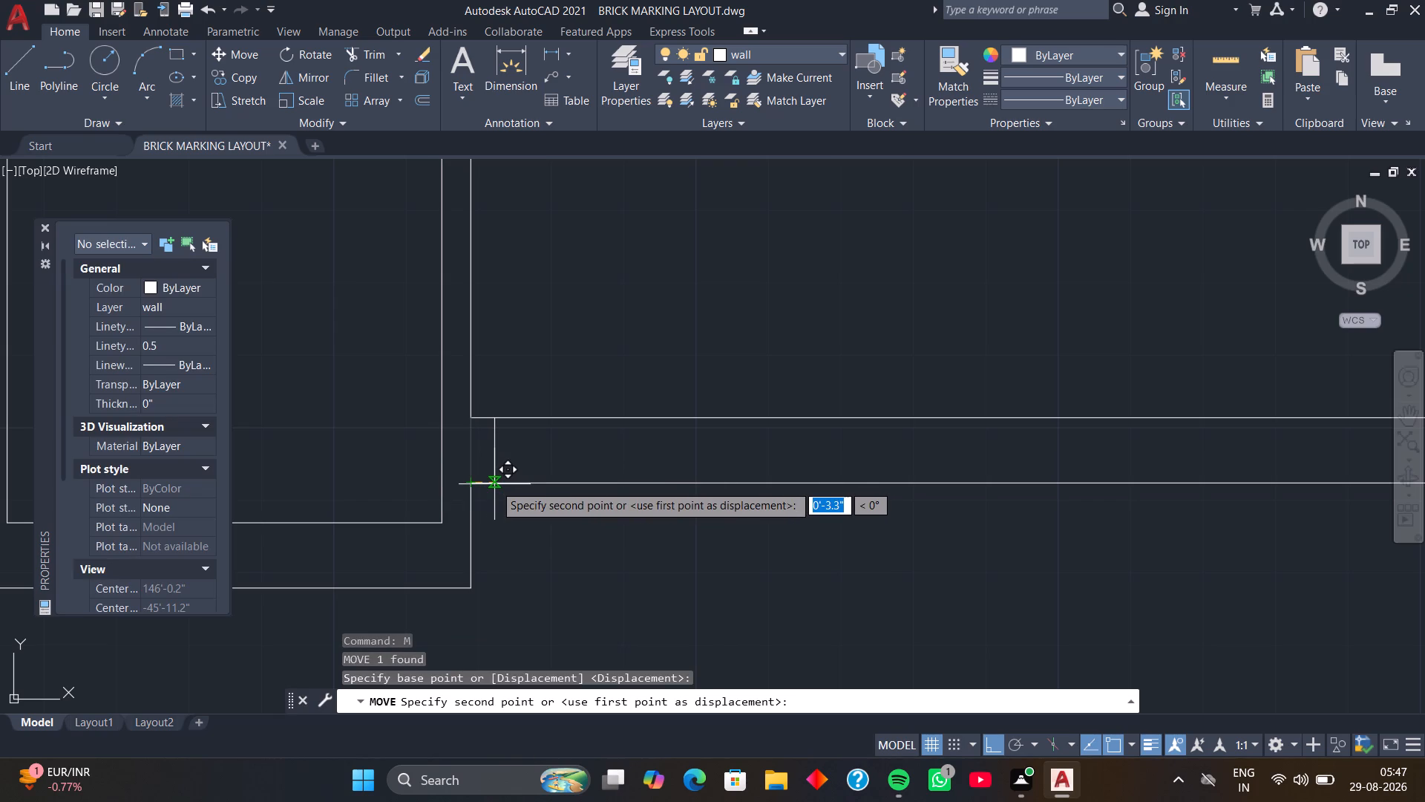
key("6")
key("Return")
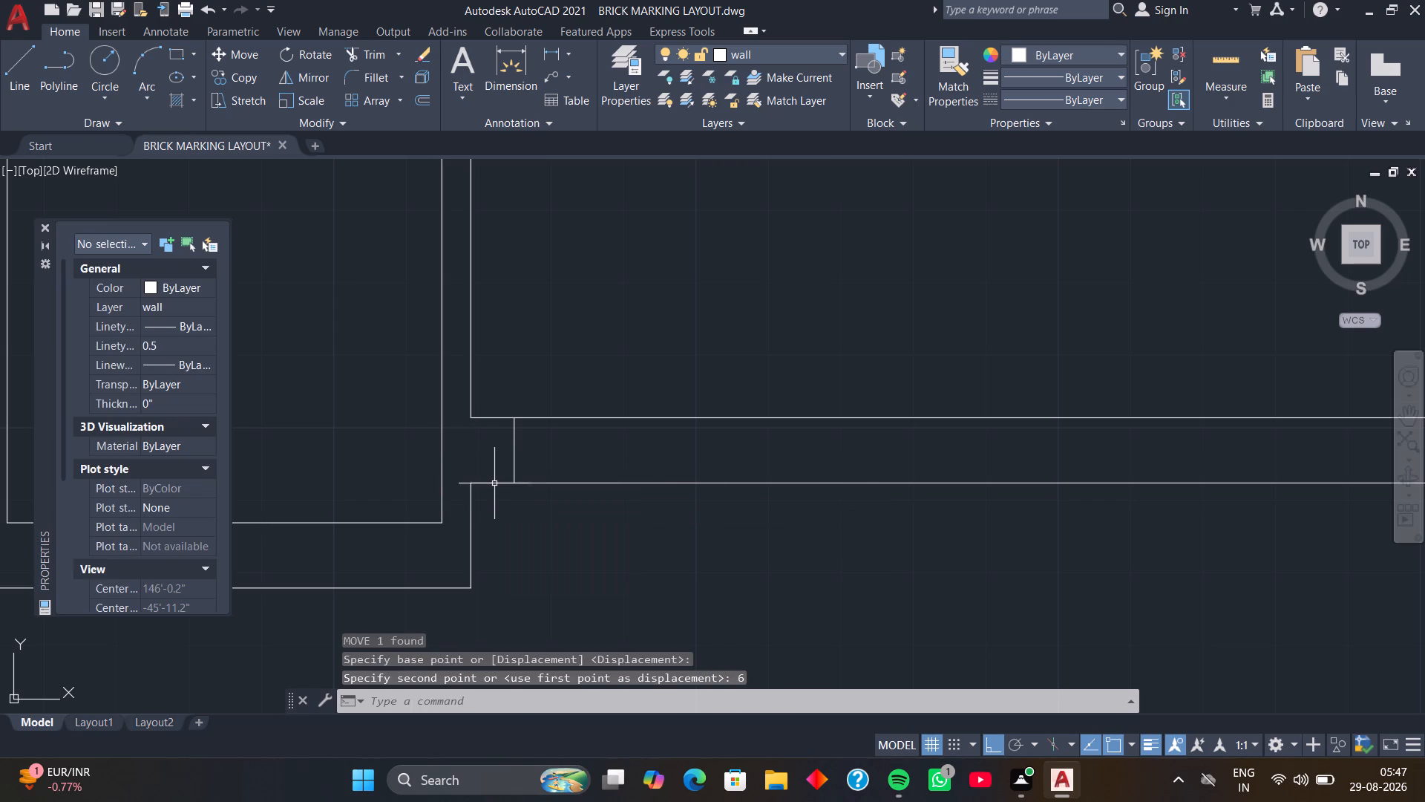
Copy the west jamb line 2' east along the southern connecting wall to mark the opening's other side.
left_click(515, 463)
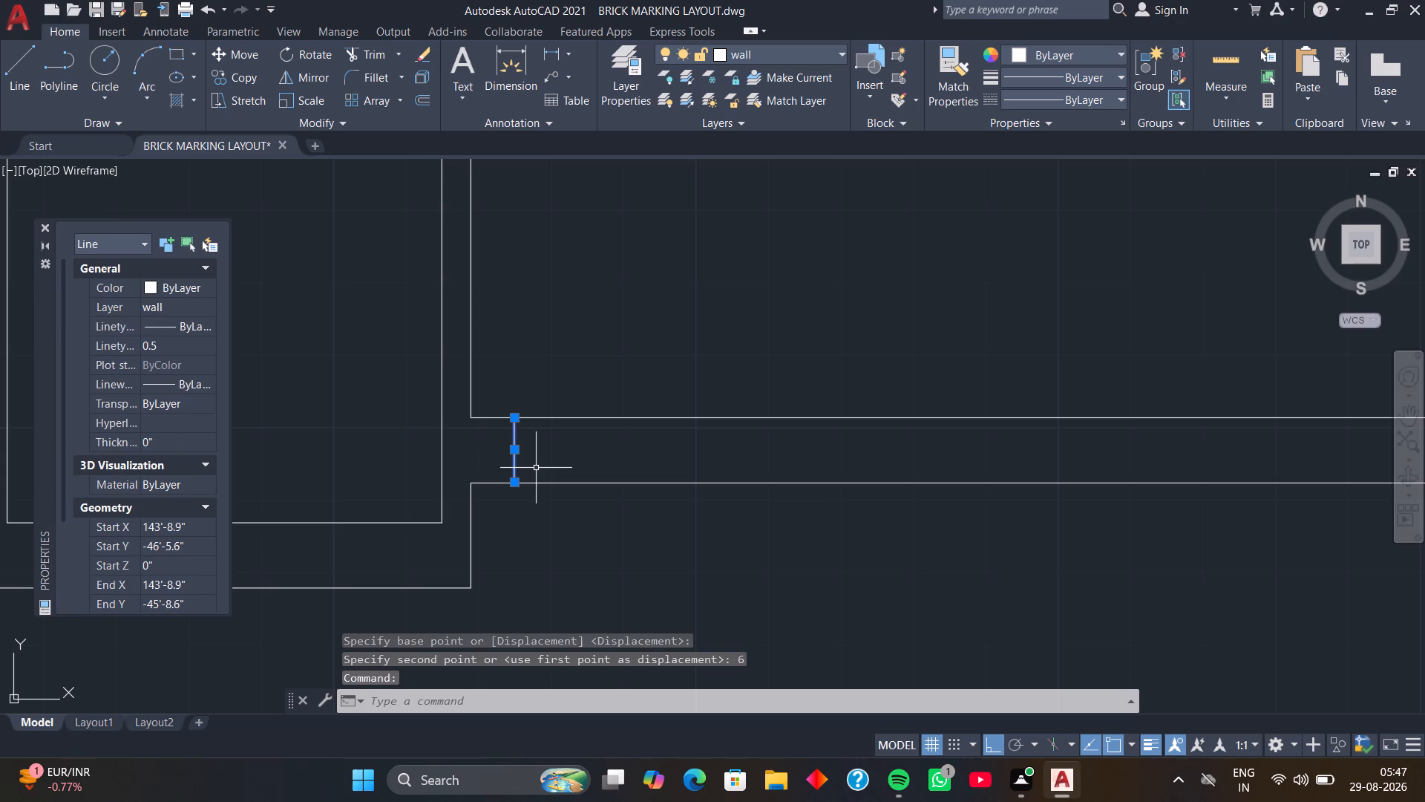
type("co")
key("space")
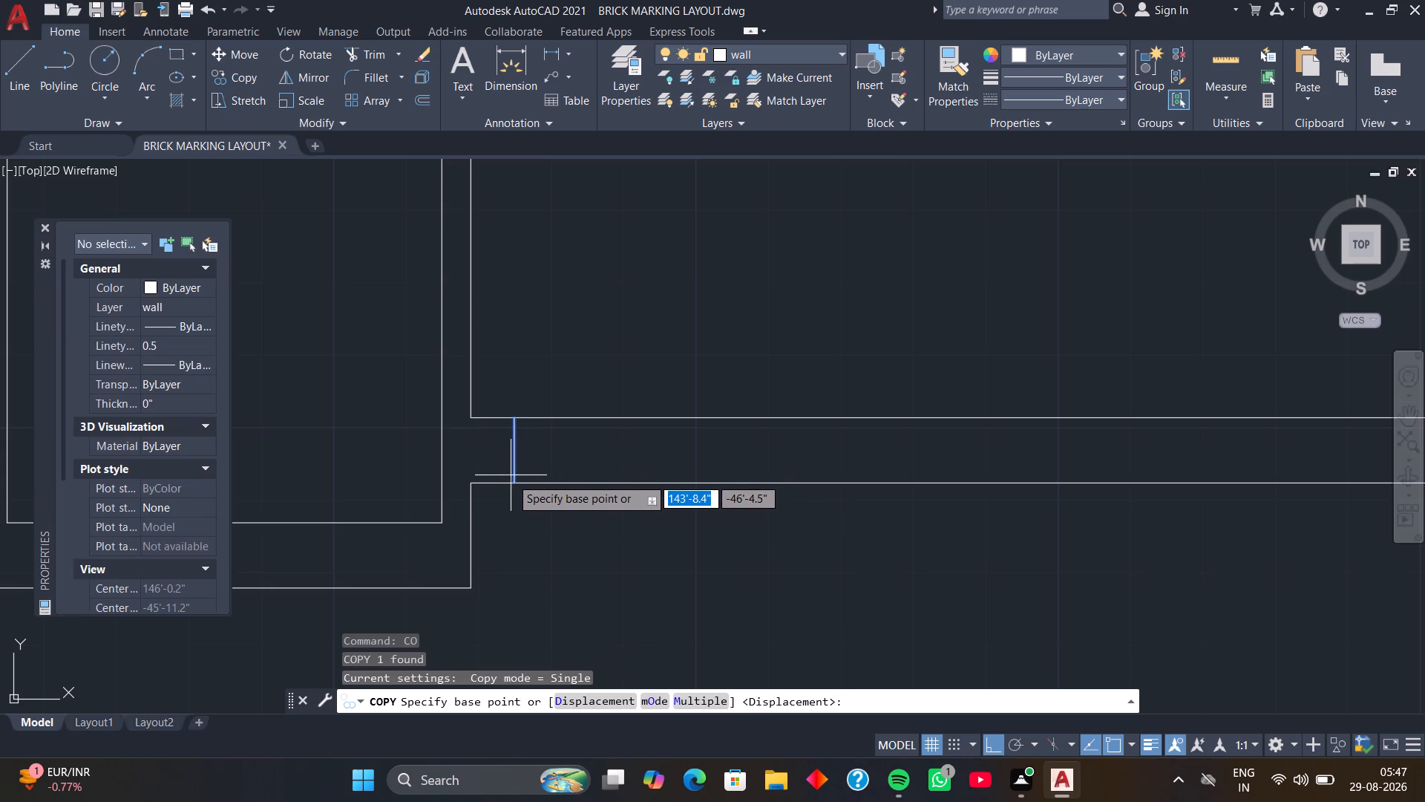
left_click(513, 482)
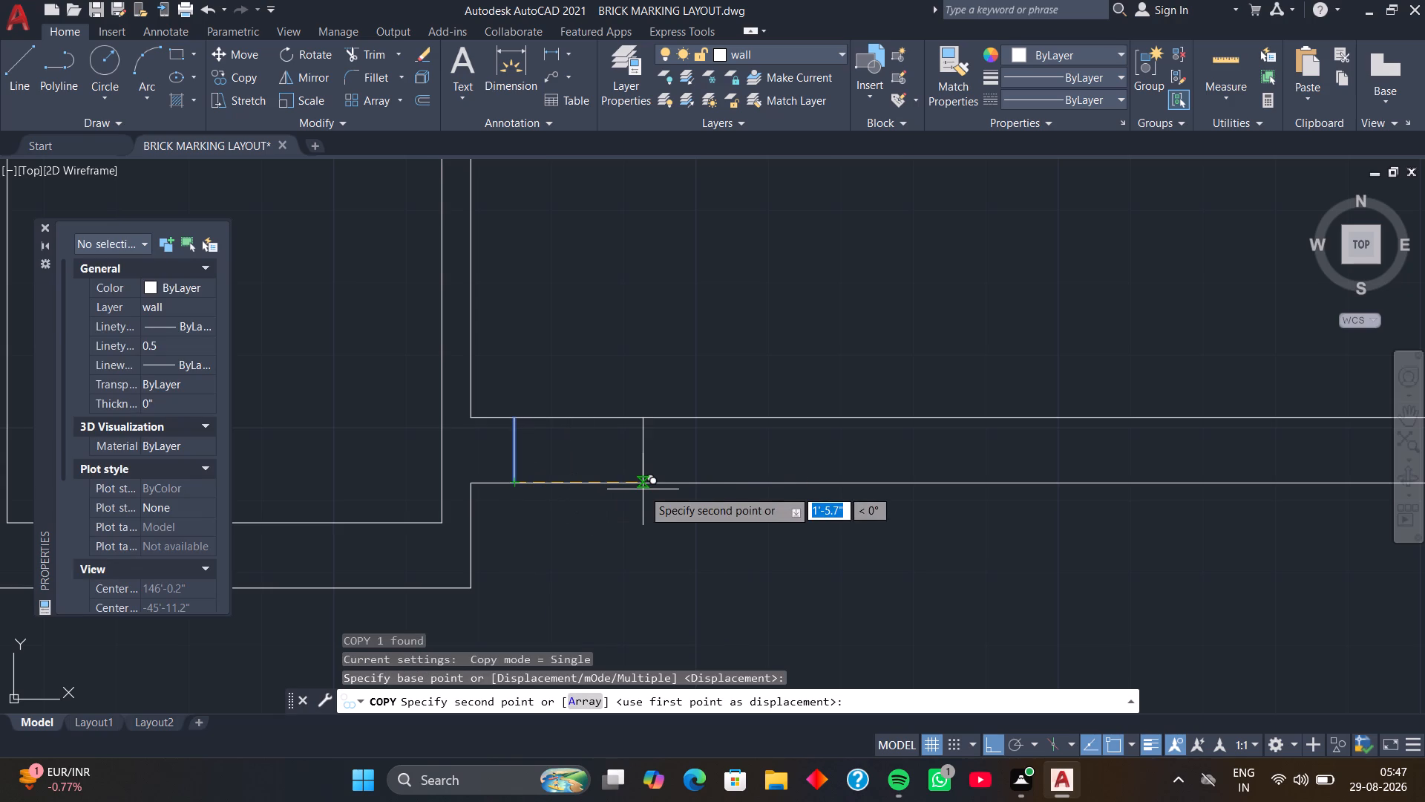
type("2'")
key("Return")
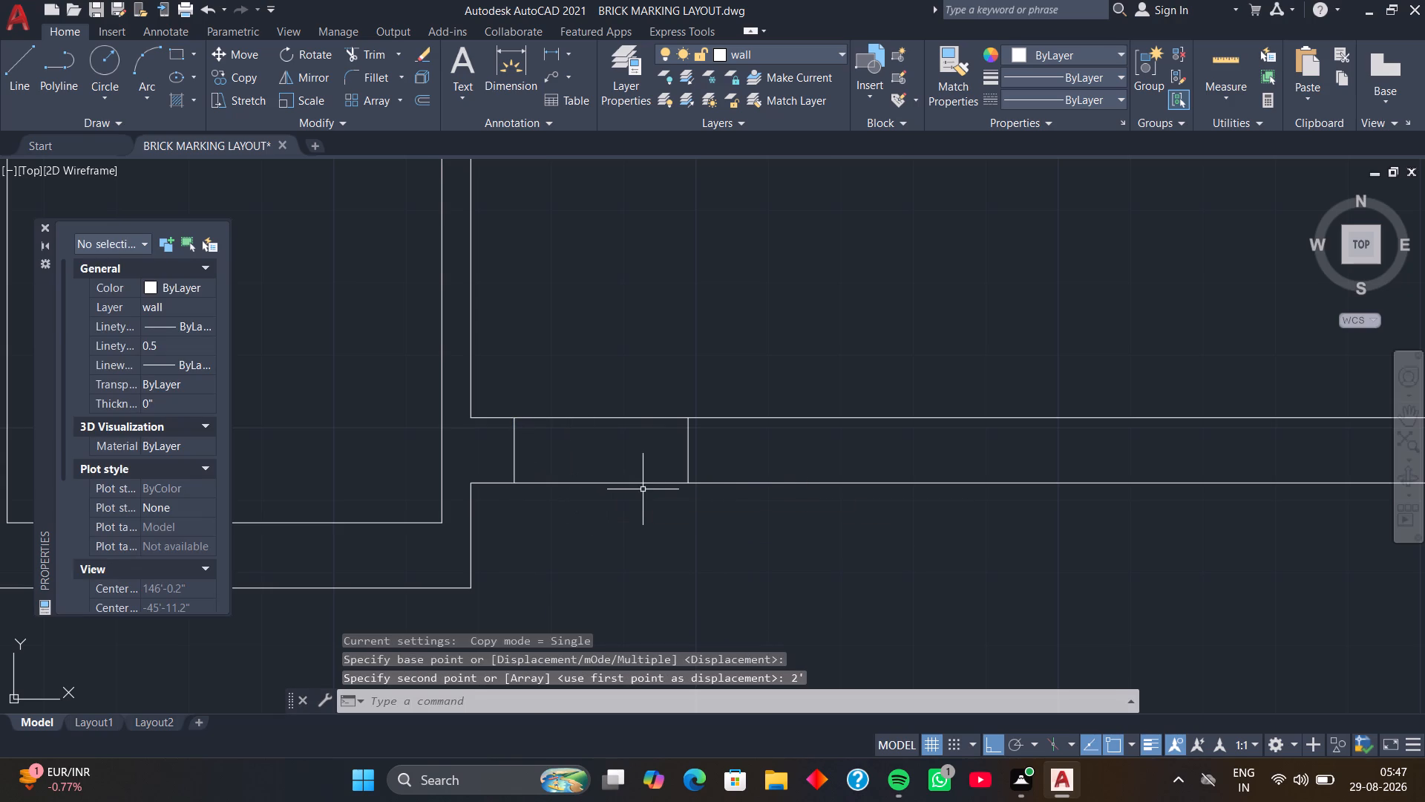
Draw a 9" line across the south wall from the small southern room's inner southwest corner to the outer face.
scroll(639, 496, "down", 3)
middle_click_drag(624, 547, 733, 476)
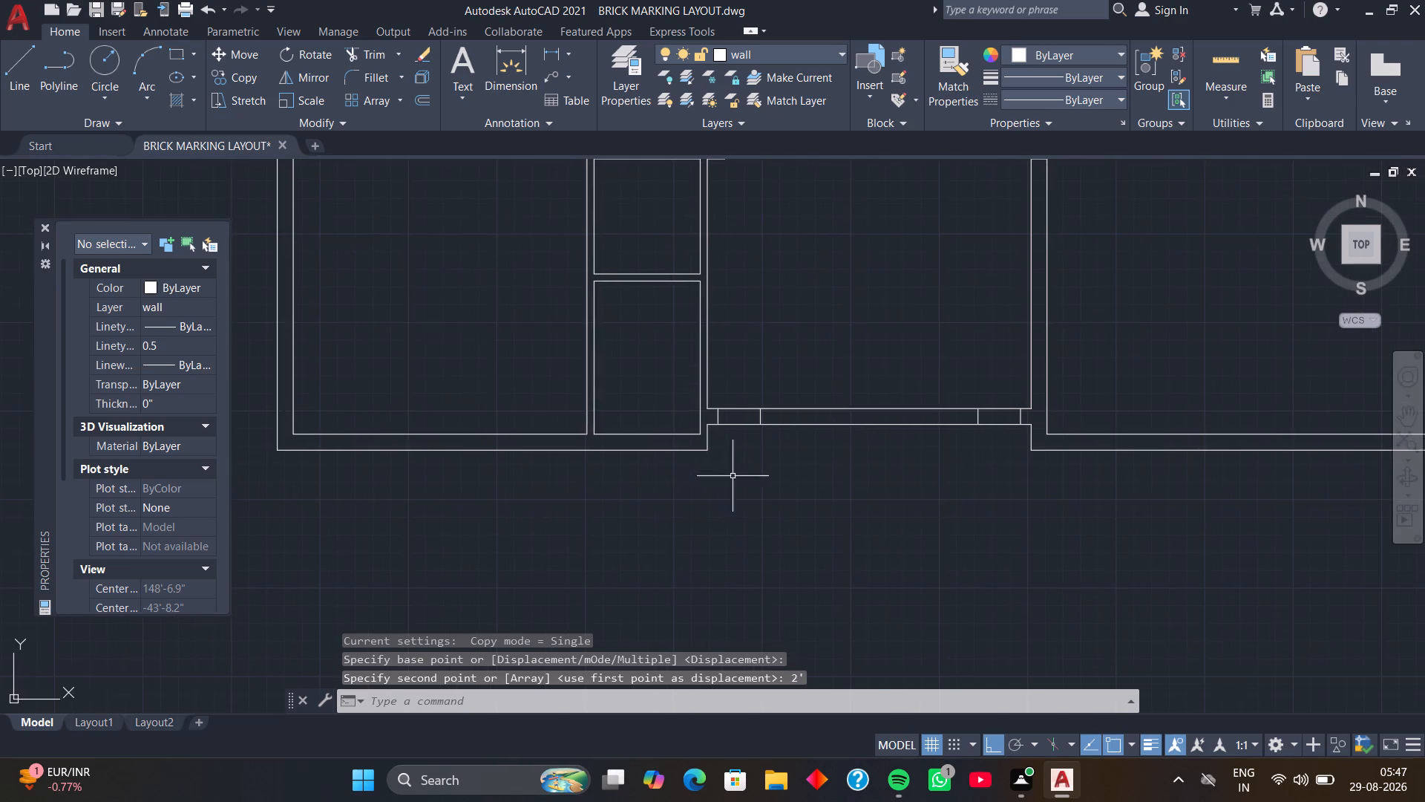
middle_click_drag(707, 489, 759, 483)
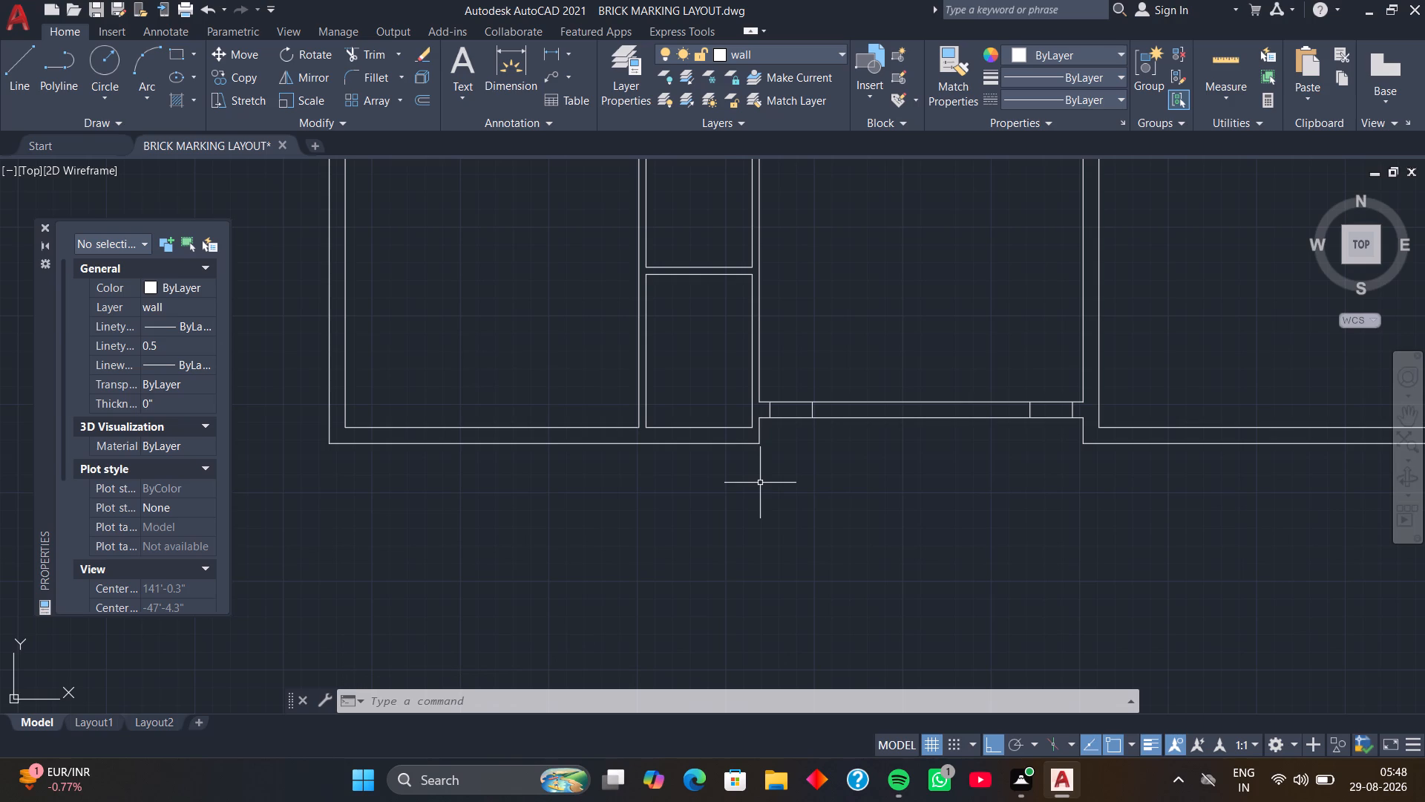
scroll(652, 431, "up", 2)
middle_click_drag(652, 430, 675, 433)
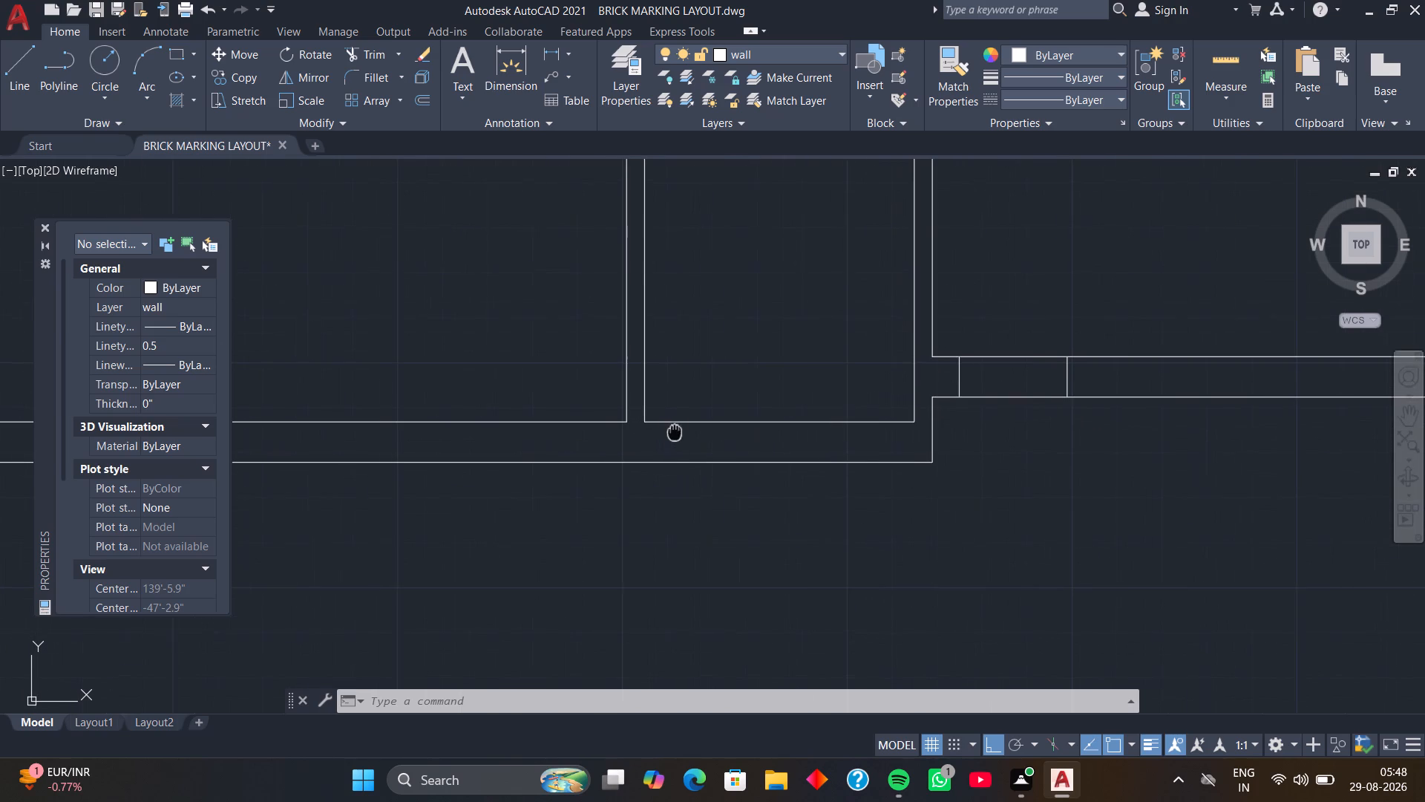
key("l")
key("Return")
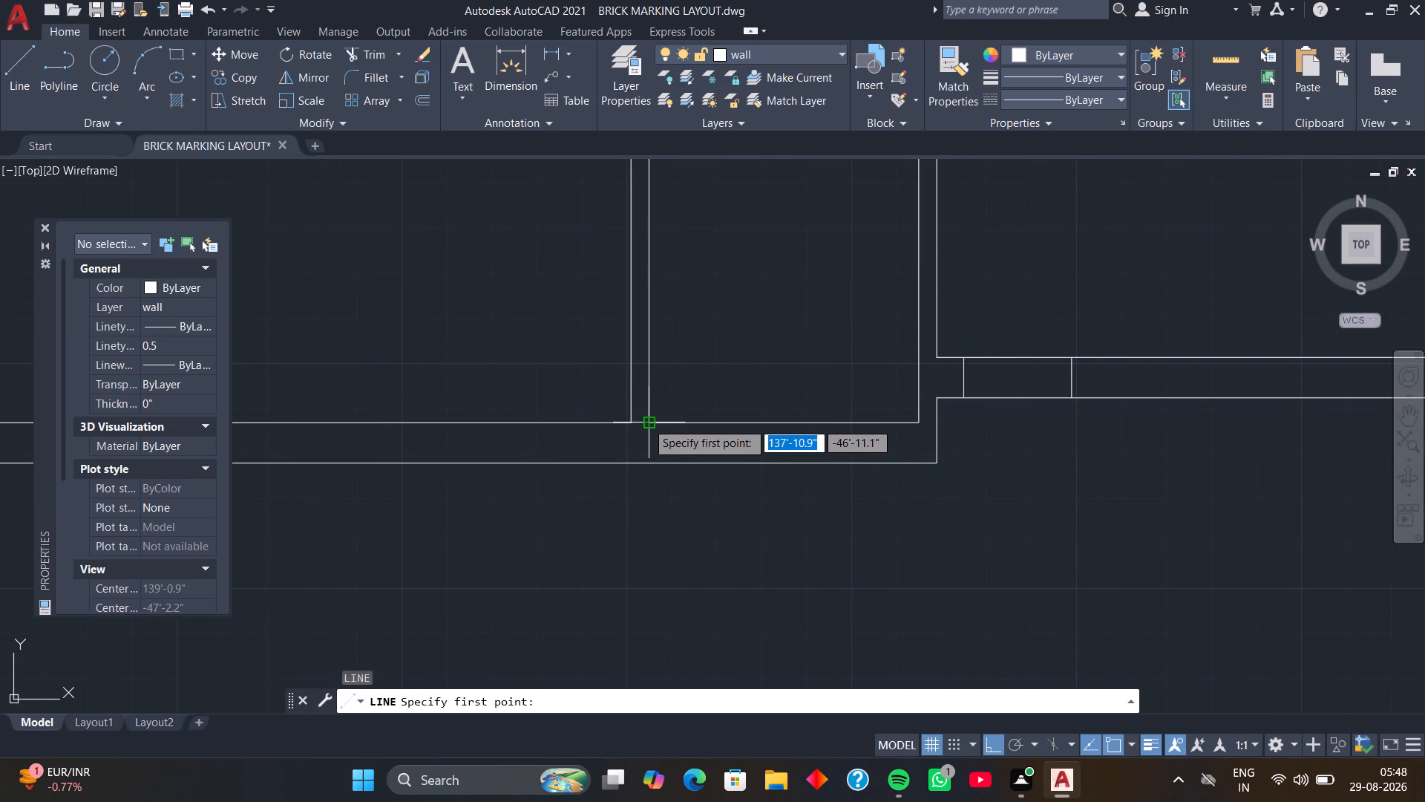
left_click(646, 422)
left_click(651, 465)
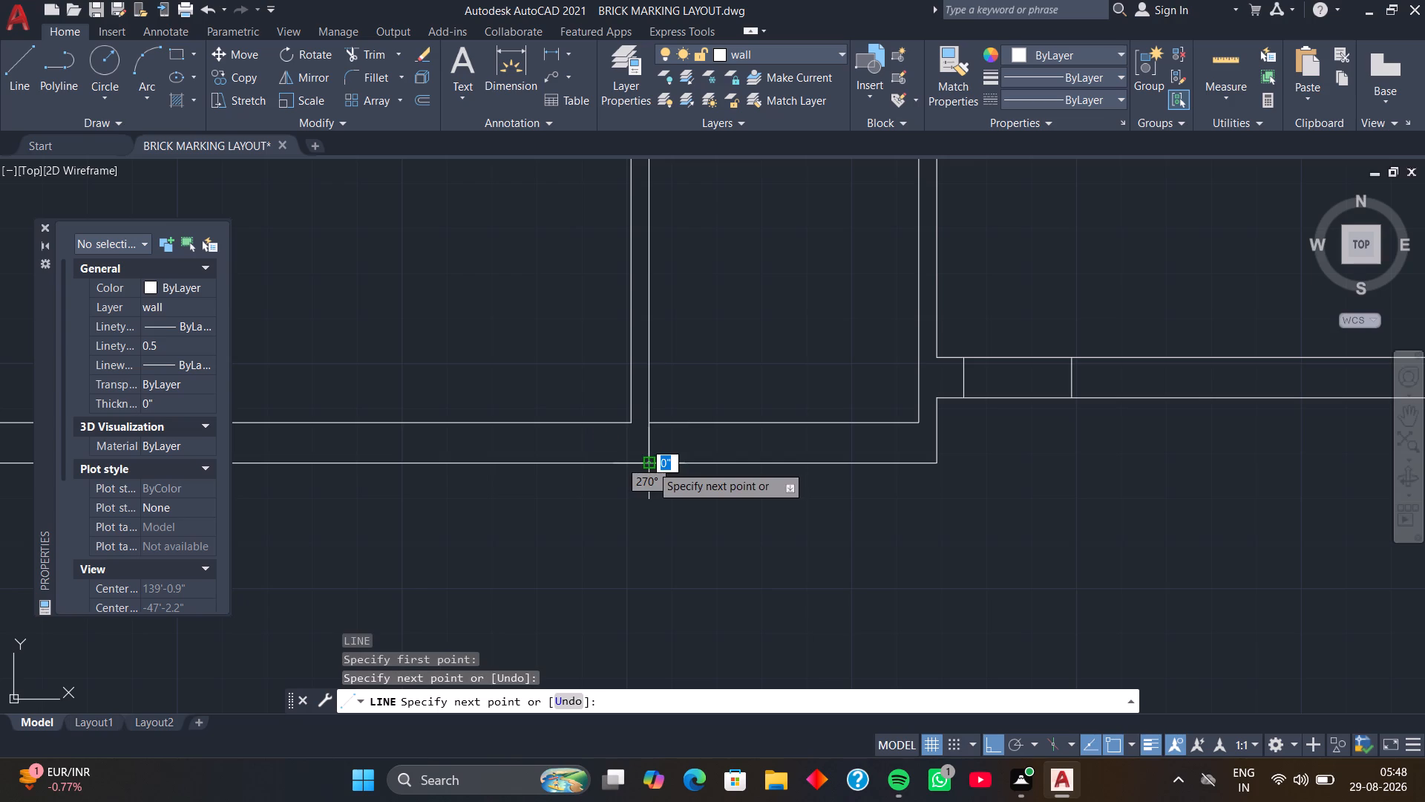
key("Return")
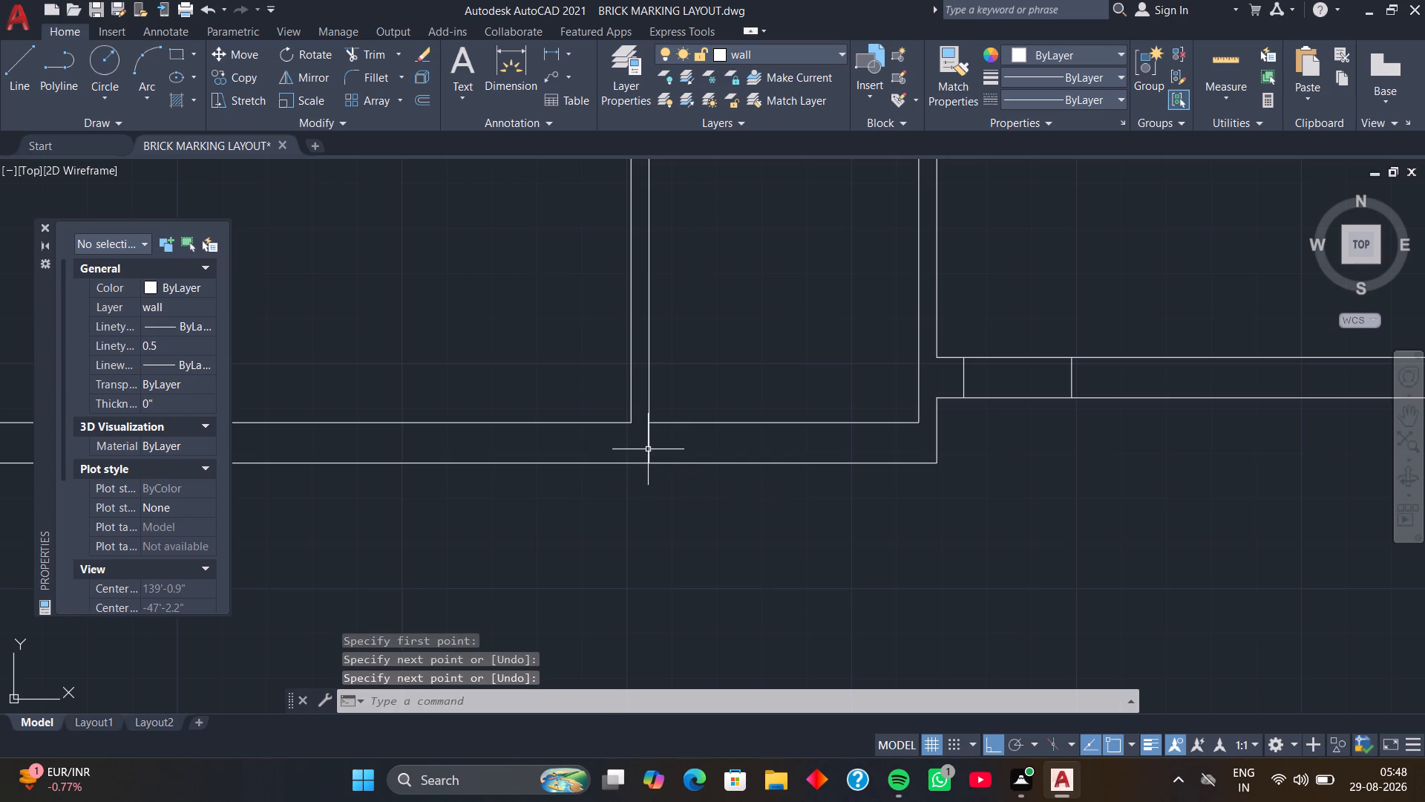
Move the line below the small room's southwest corner 1'3.5" east to form a jamb.
left_click(648, 449)
type("m")
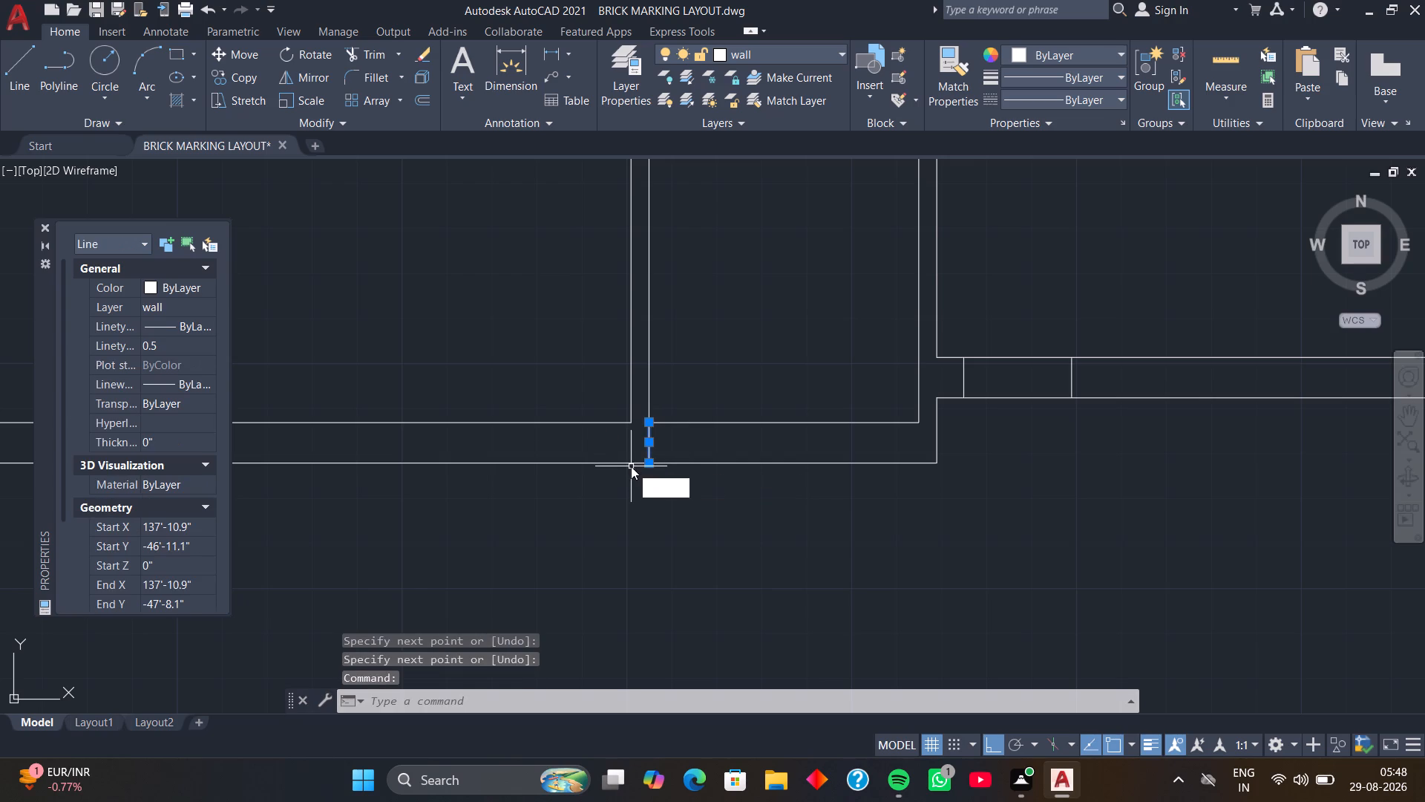
key("space")
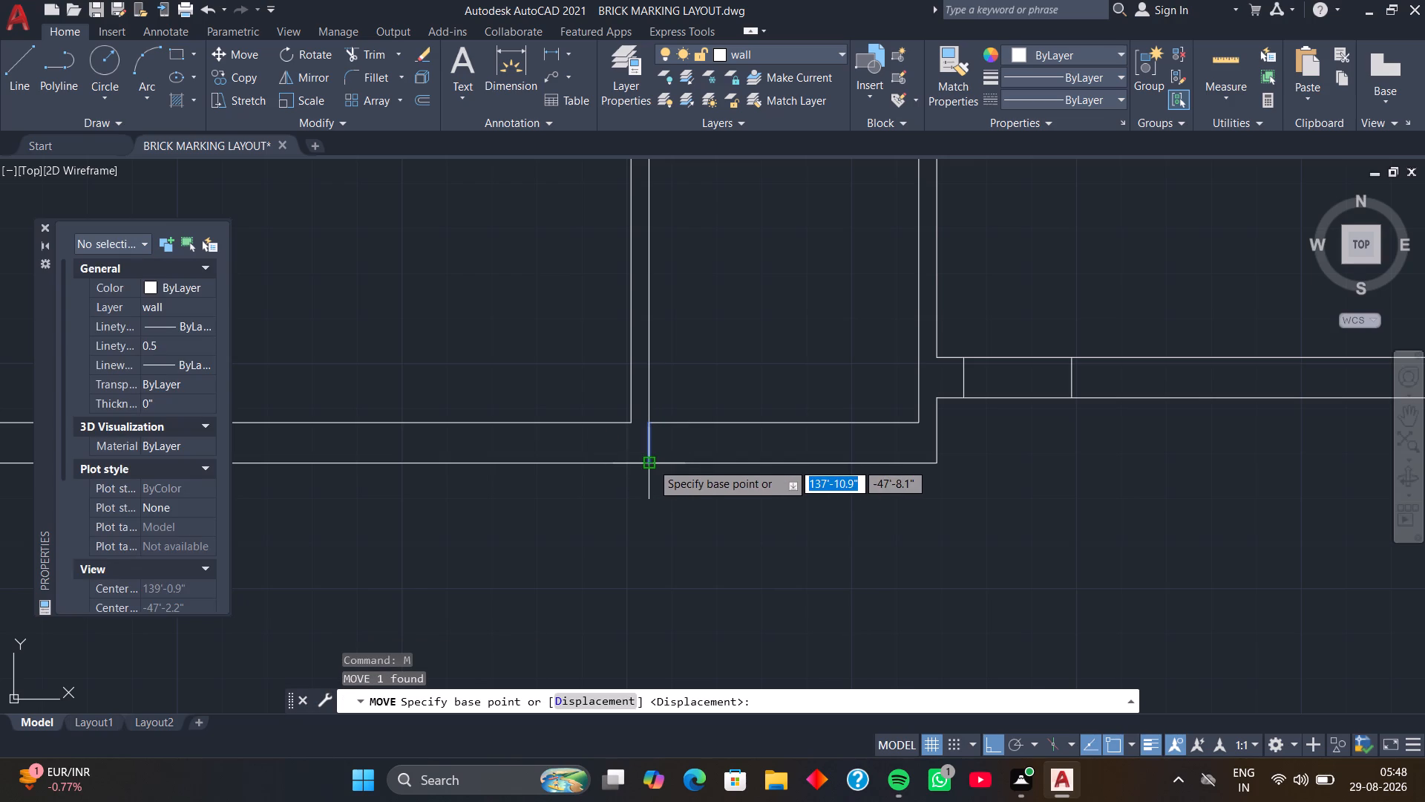
left_click(652, 463)
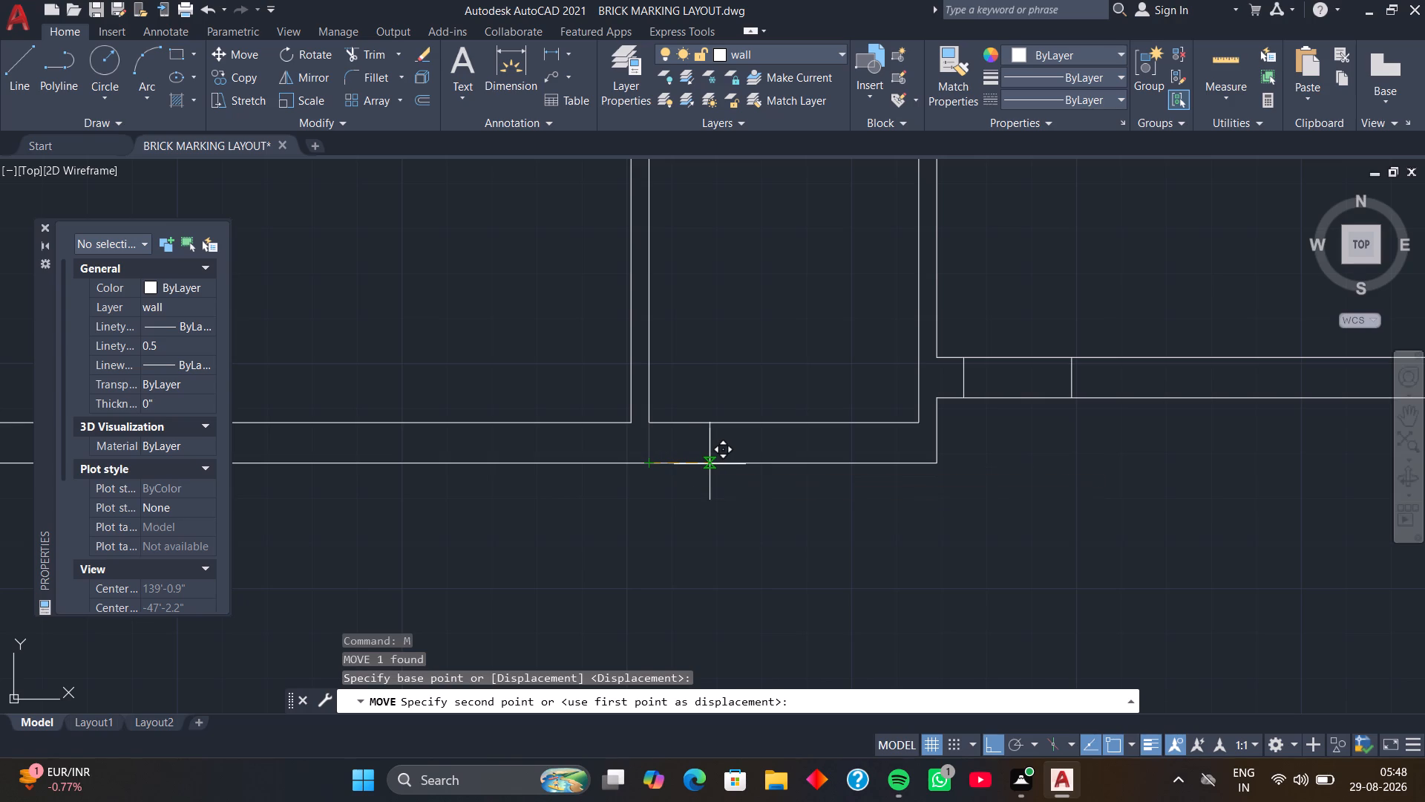
key("1")
key("apostrophe")
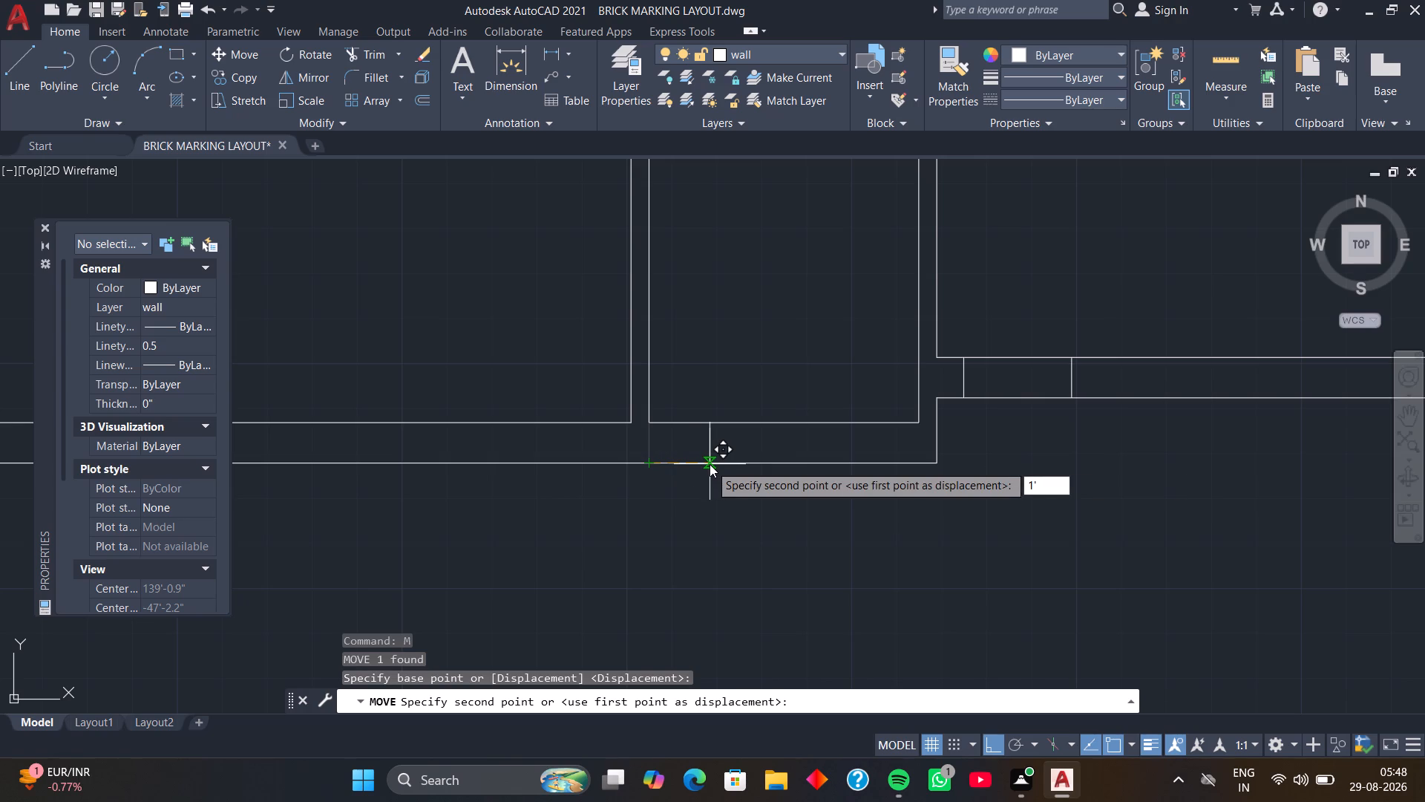
key("3")
type(".5")
key("Return")
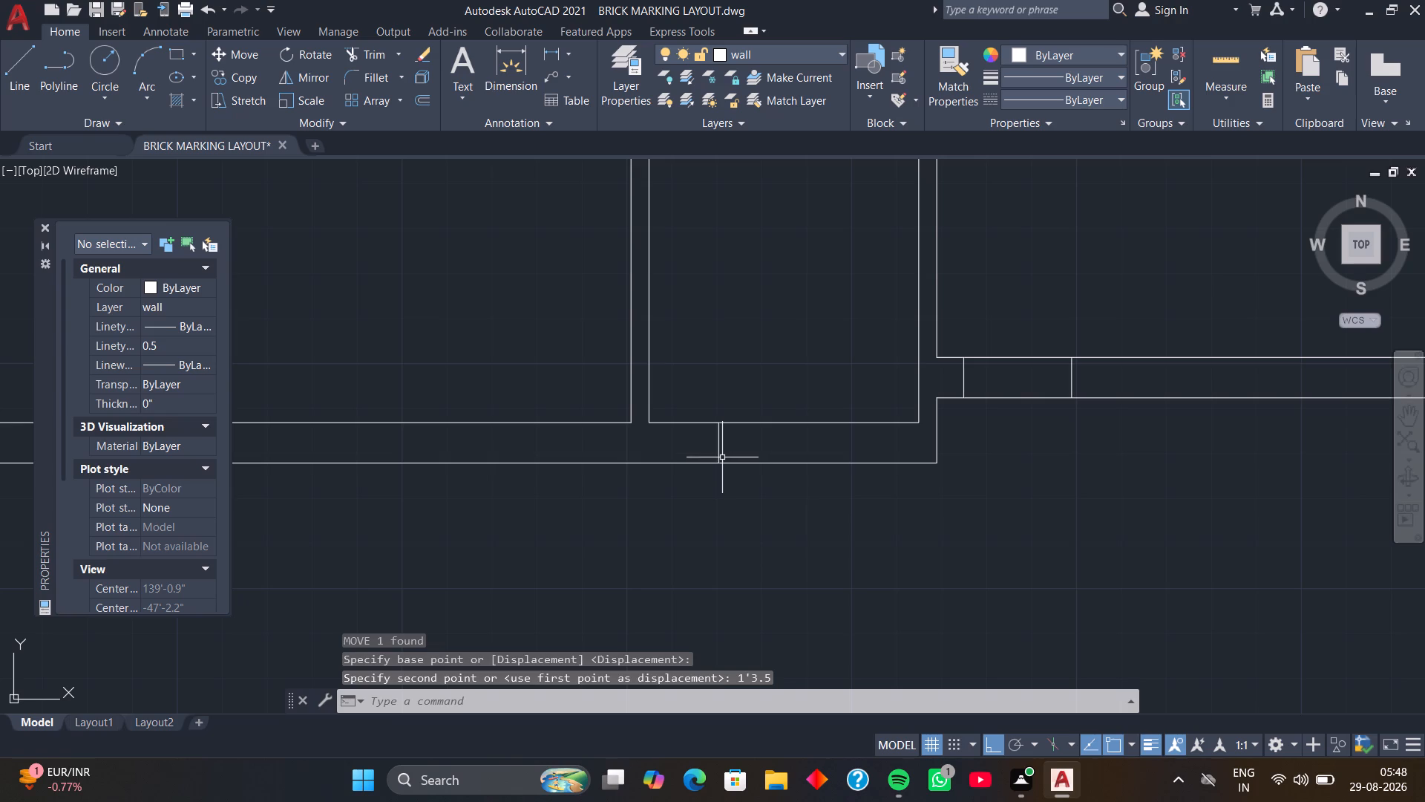
Copy the small room's jamb line 2' east along the south wall to mark the opening's other side.
left_click(721, 457)
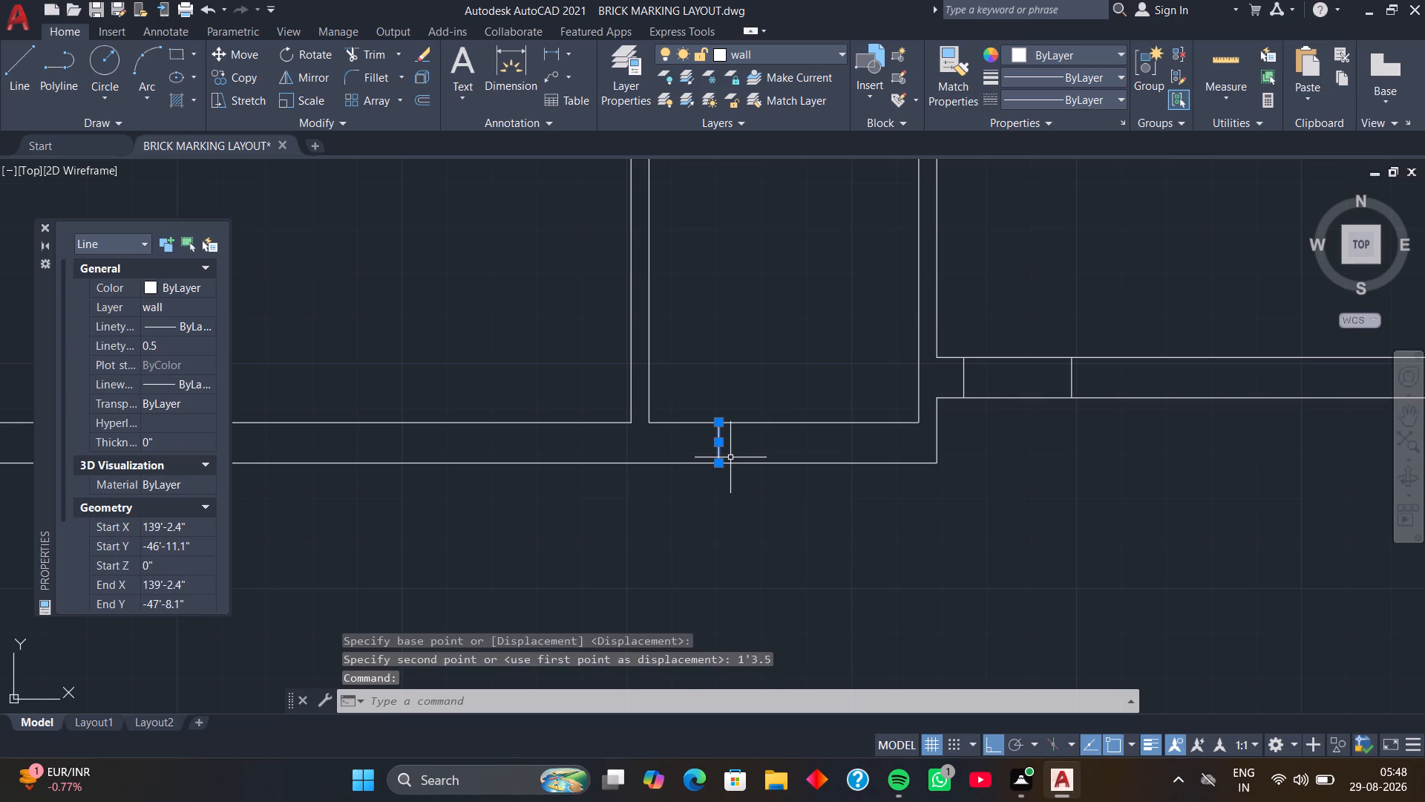
type("co")
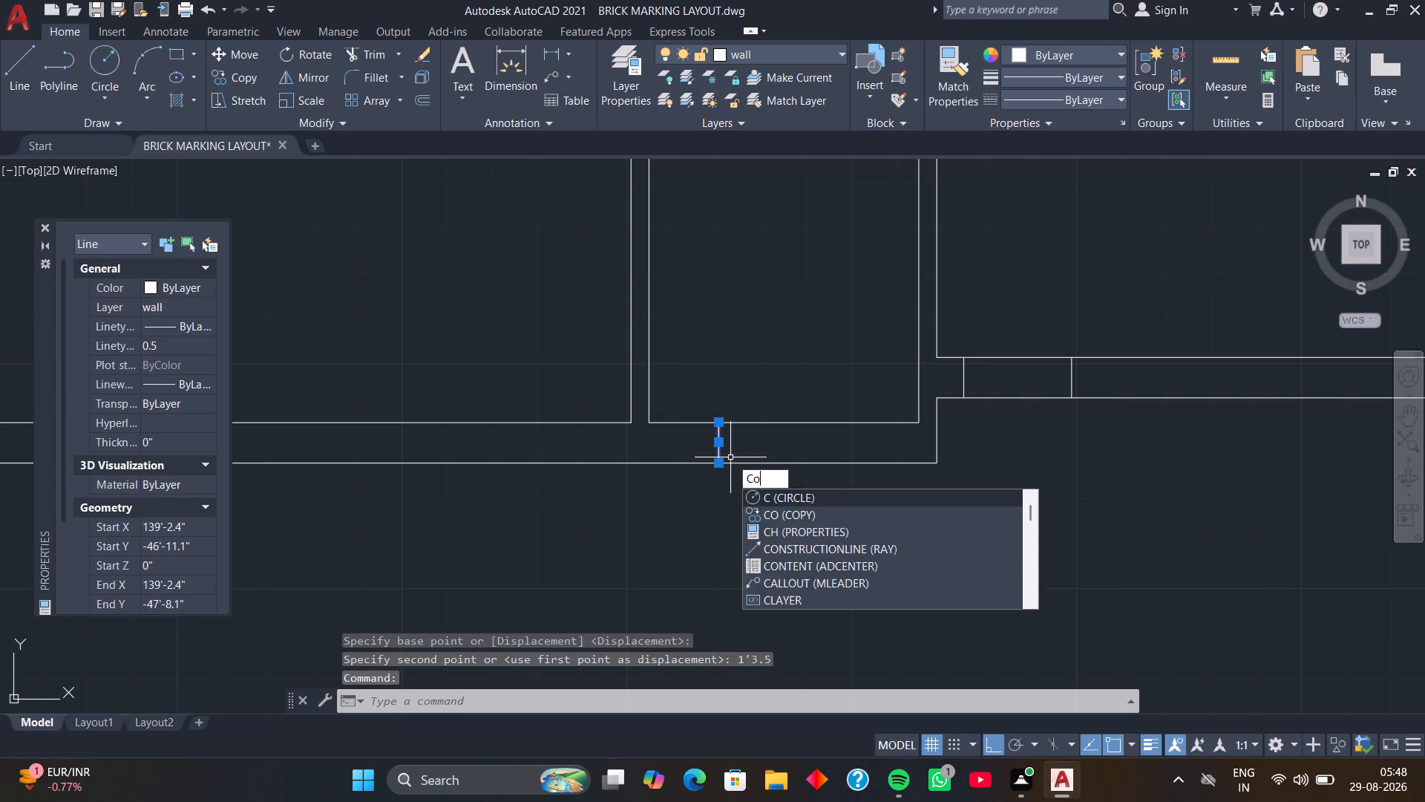
key("space")
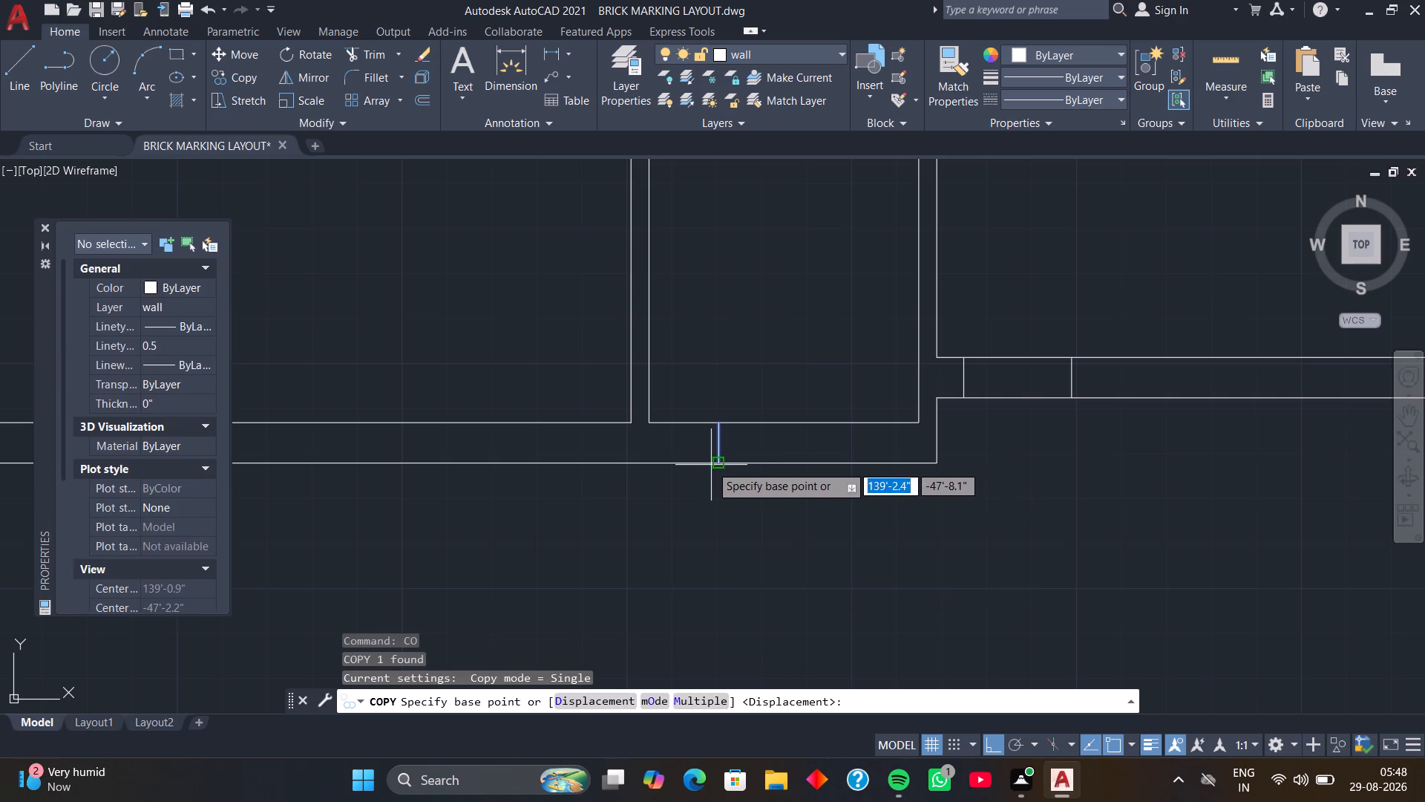
left_click(719, 463)
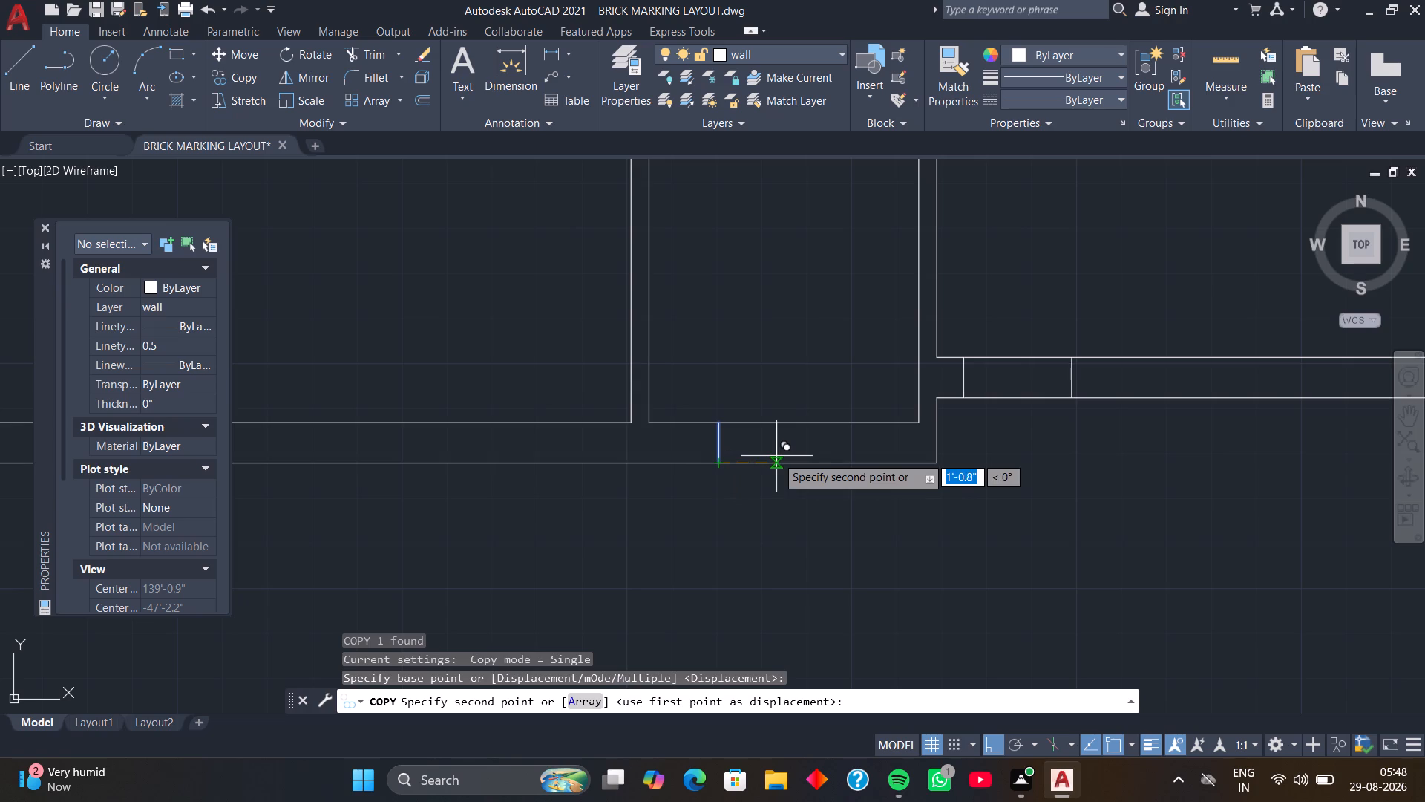
type("2'")
key("Return")
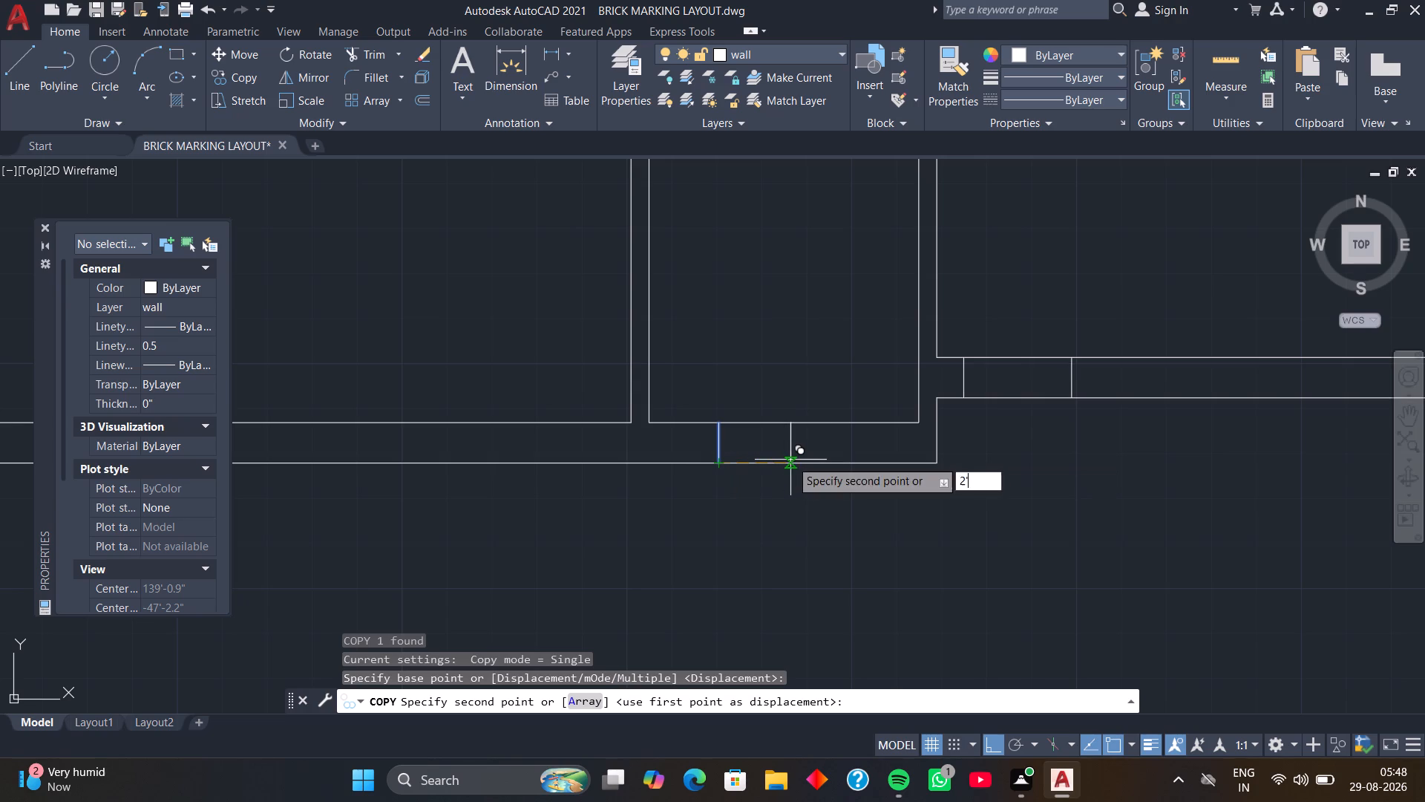
Draw a 9" line across the south wall from the large west room's inner southeast corner to the outer face.
scroll(790, 460, "down", 2)
middle_click_drag(798, 509, 819, 499)
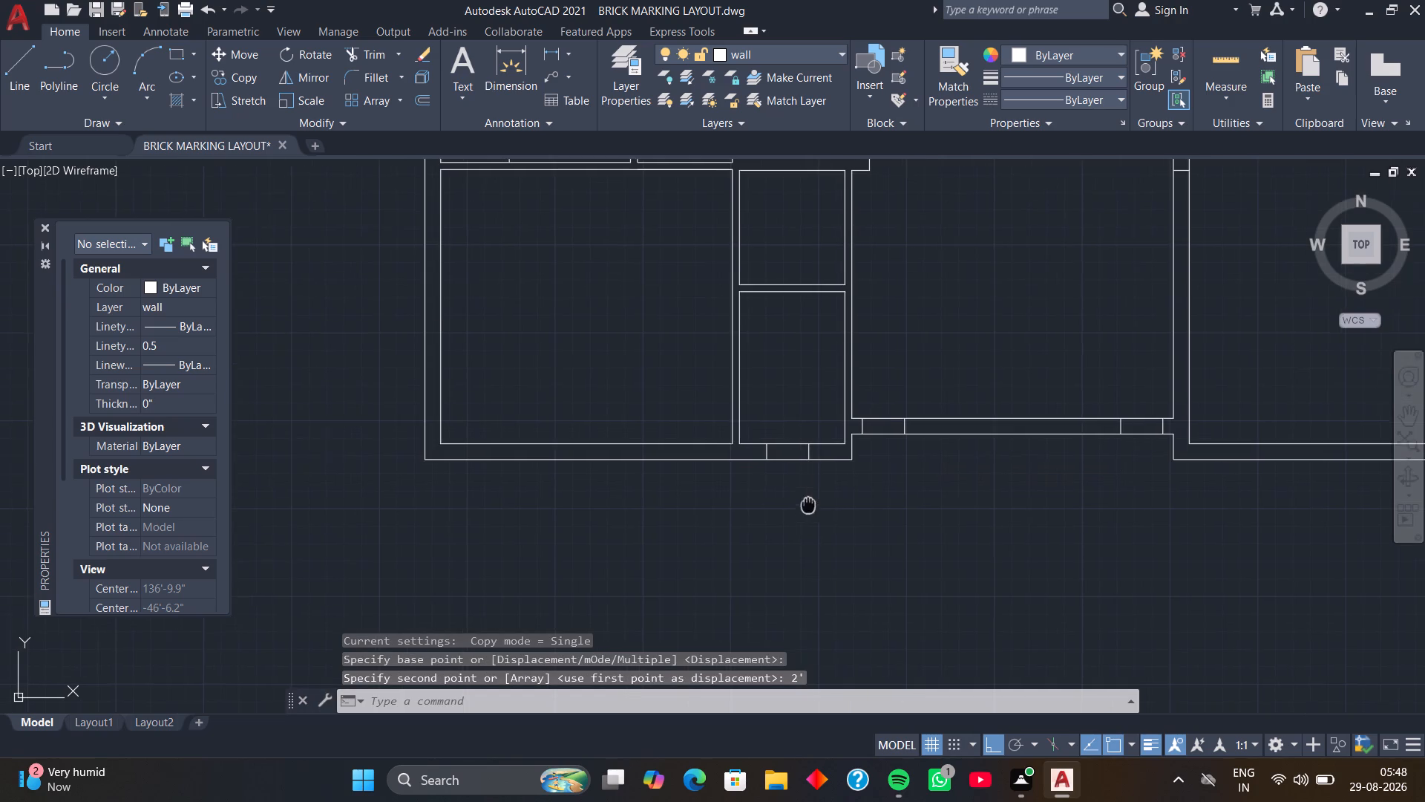
middle_click_drag(819, 499, 902, 405)
middle_click_drag(851, 478, 885, 483)
scroll(846, 426, "up", 2)
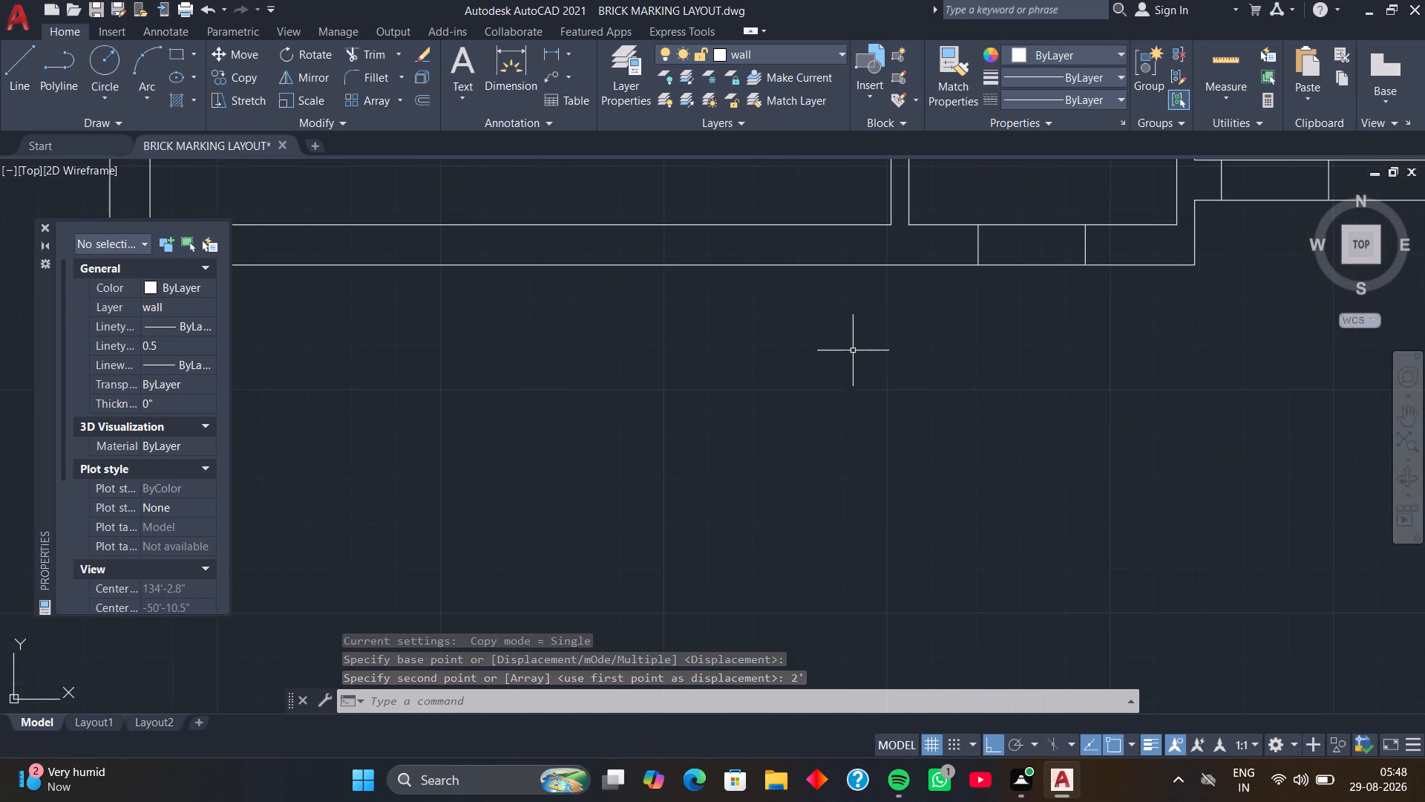
middle_click_drag(854, 340, 837, 483)
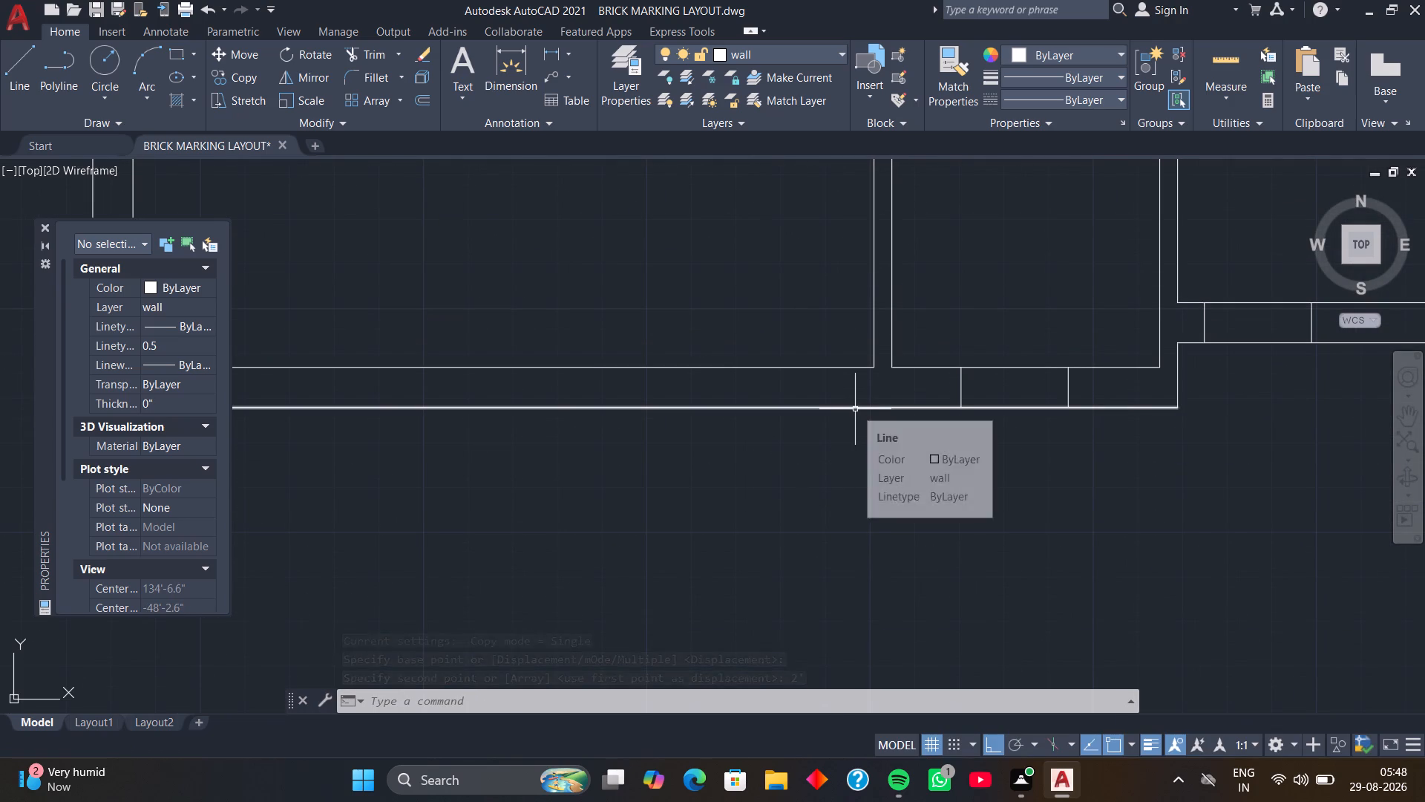
key("l")
key("Return")
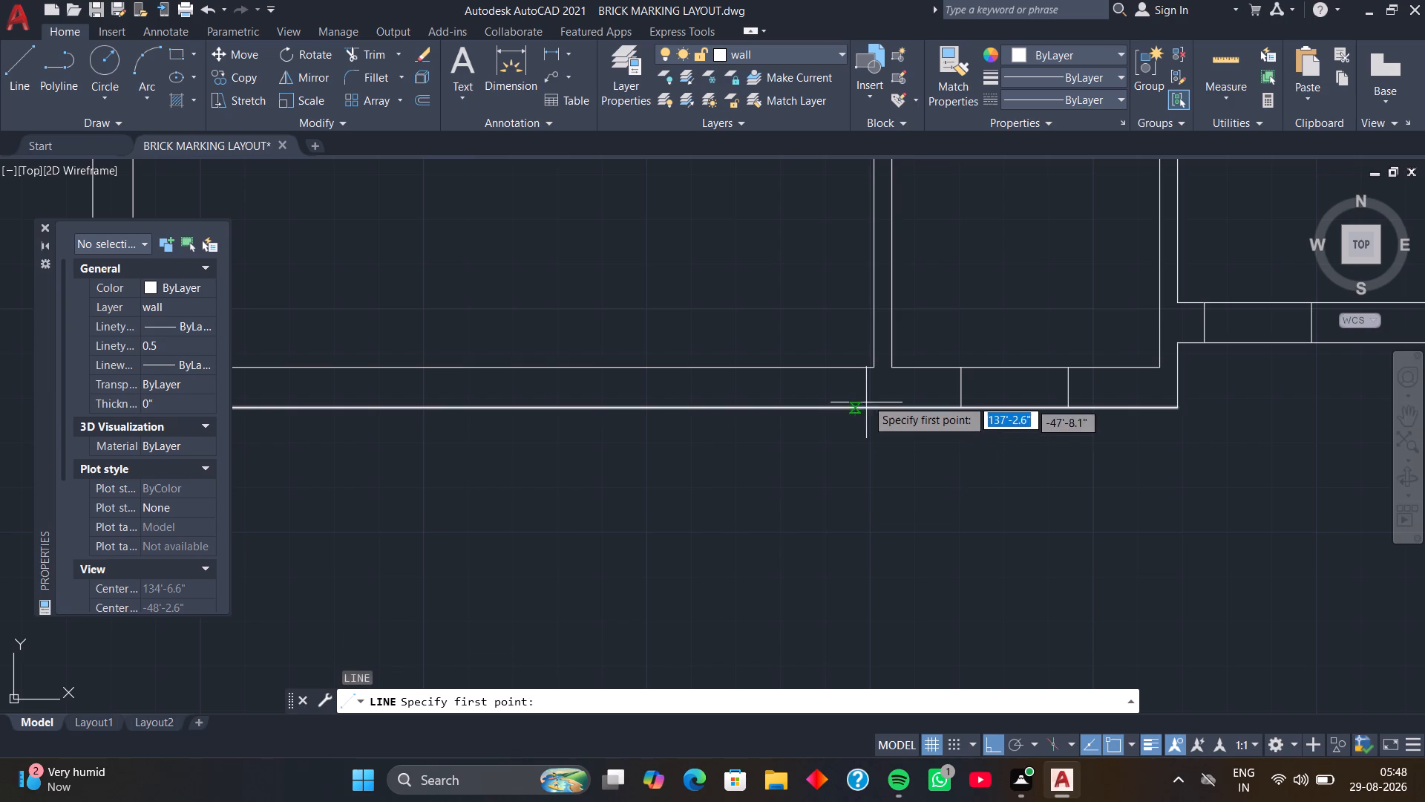
left_click(874, 369)
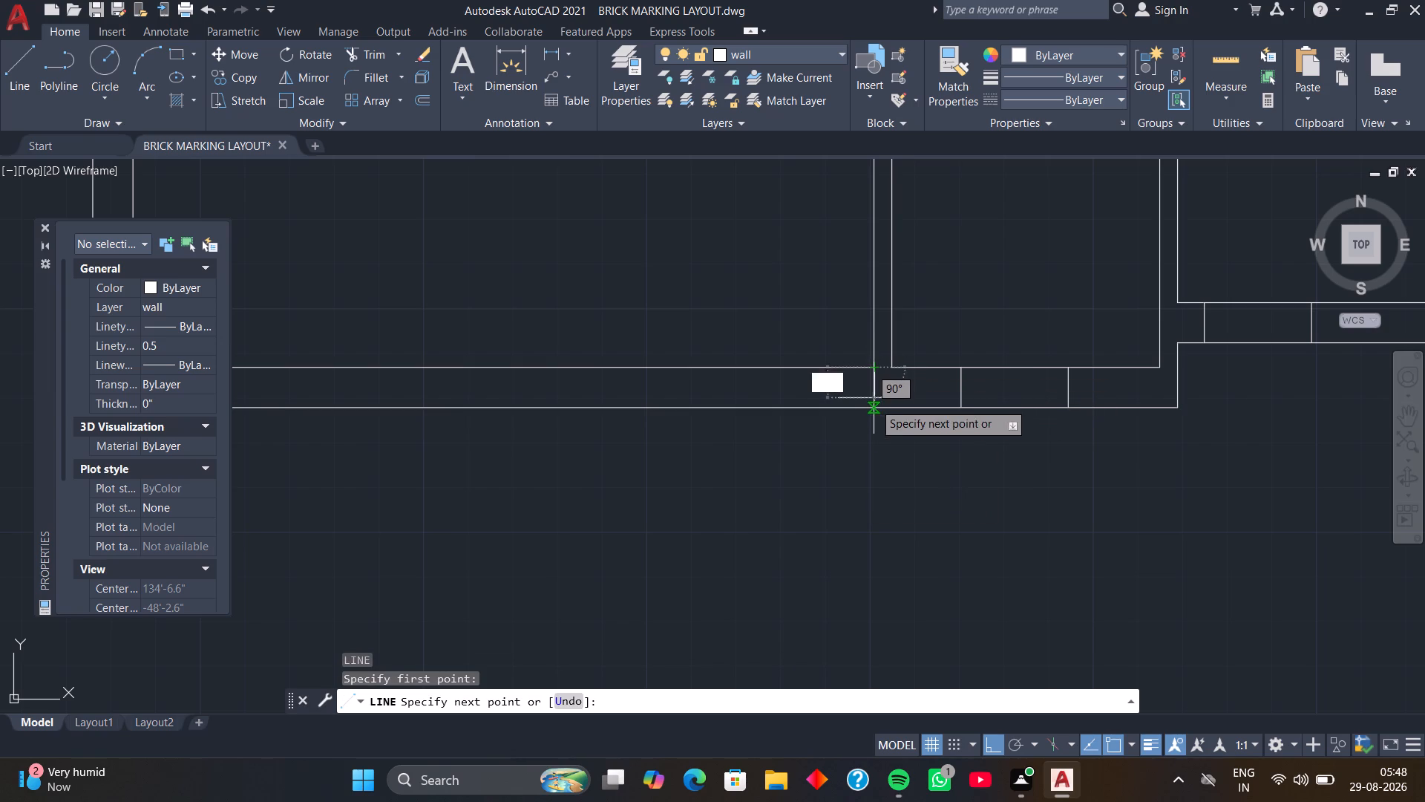
left_click(874, 409)
key("Return")
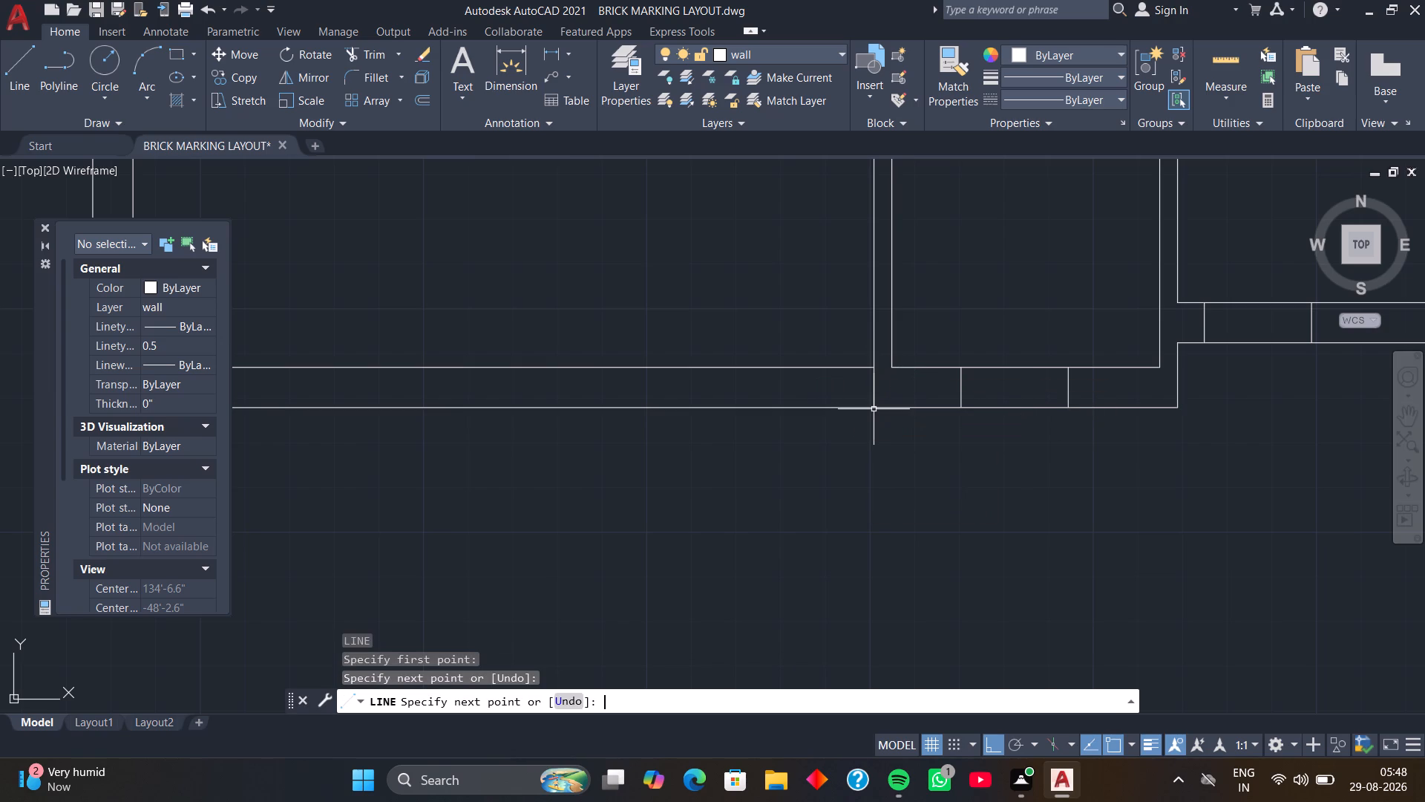
Move the line below the large west room's southeast corner 1'6" west to form a jamb.
left_click(874, 394)
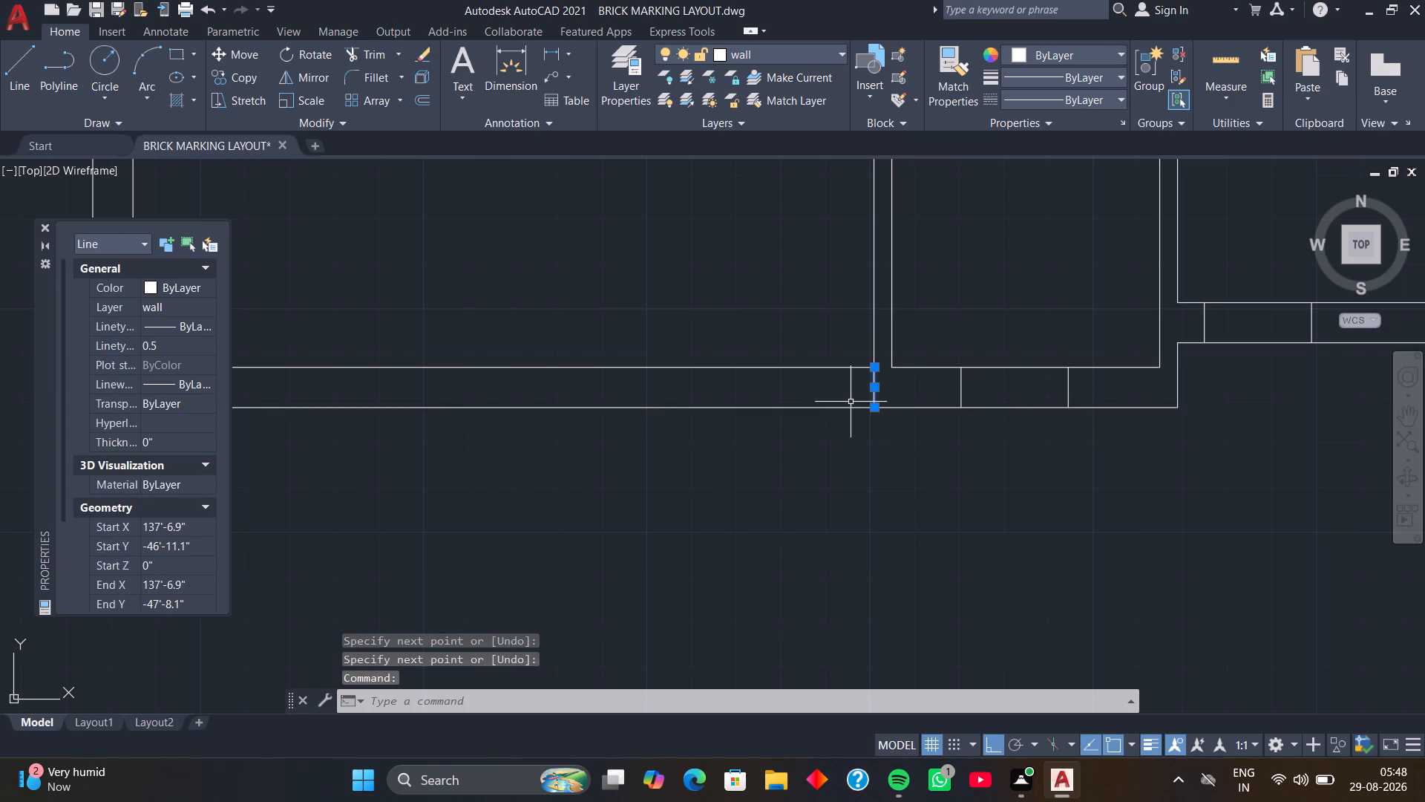
type("m")
key("space")
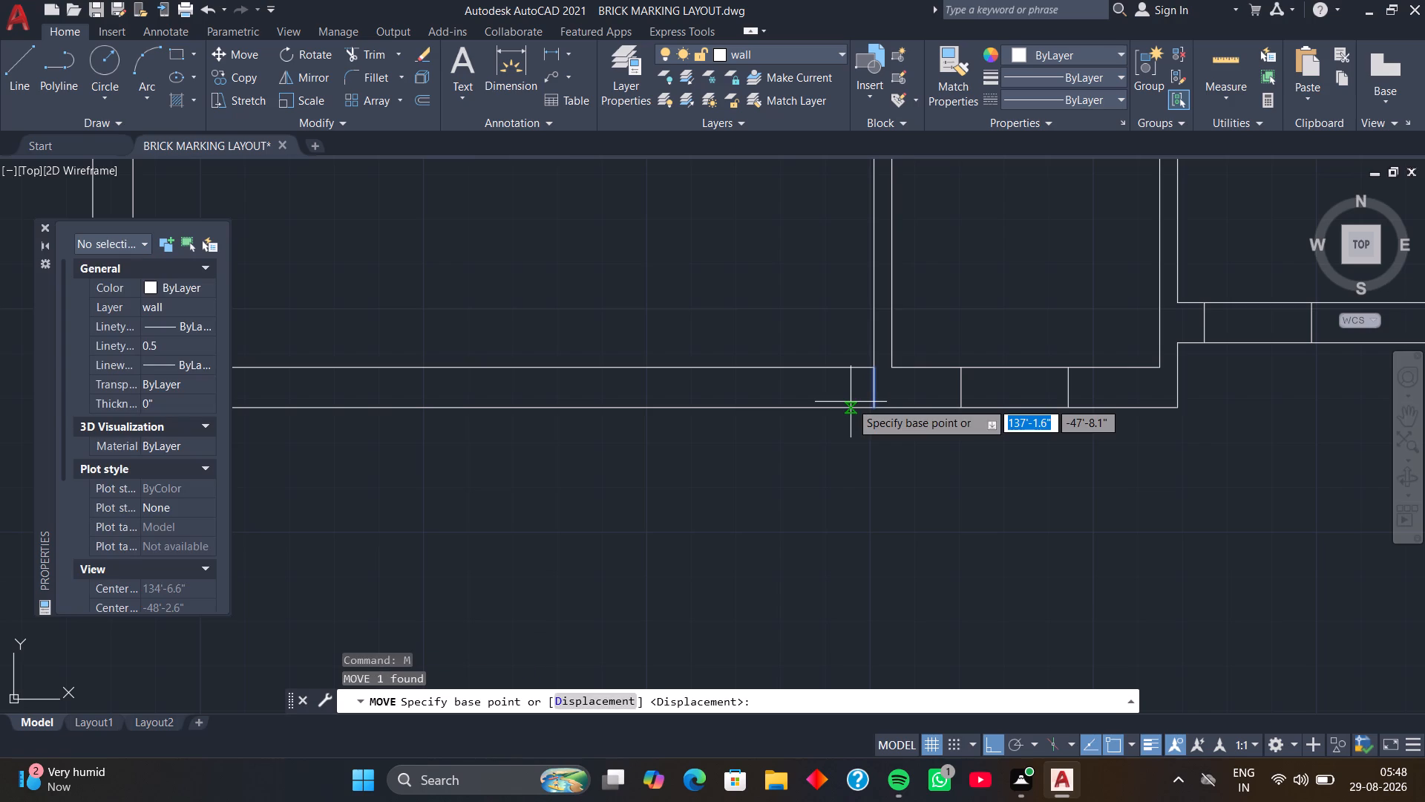
left_click(876, 410)
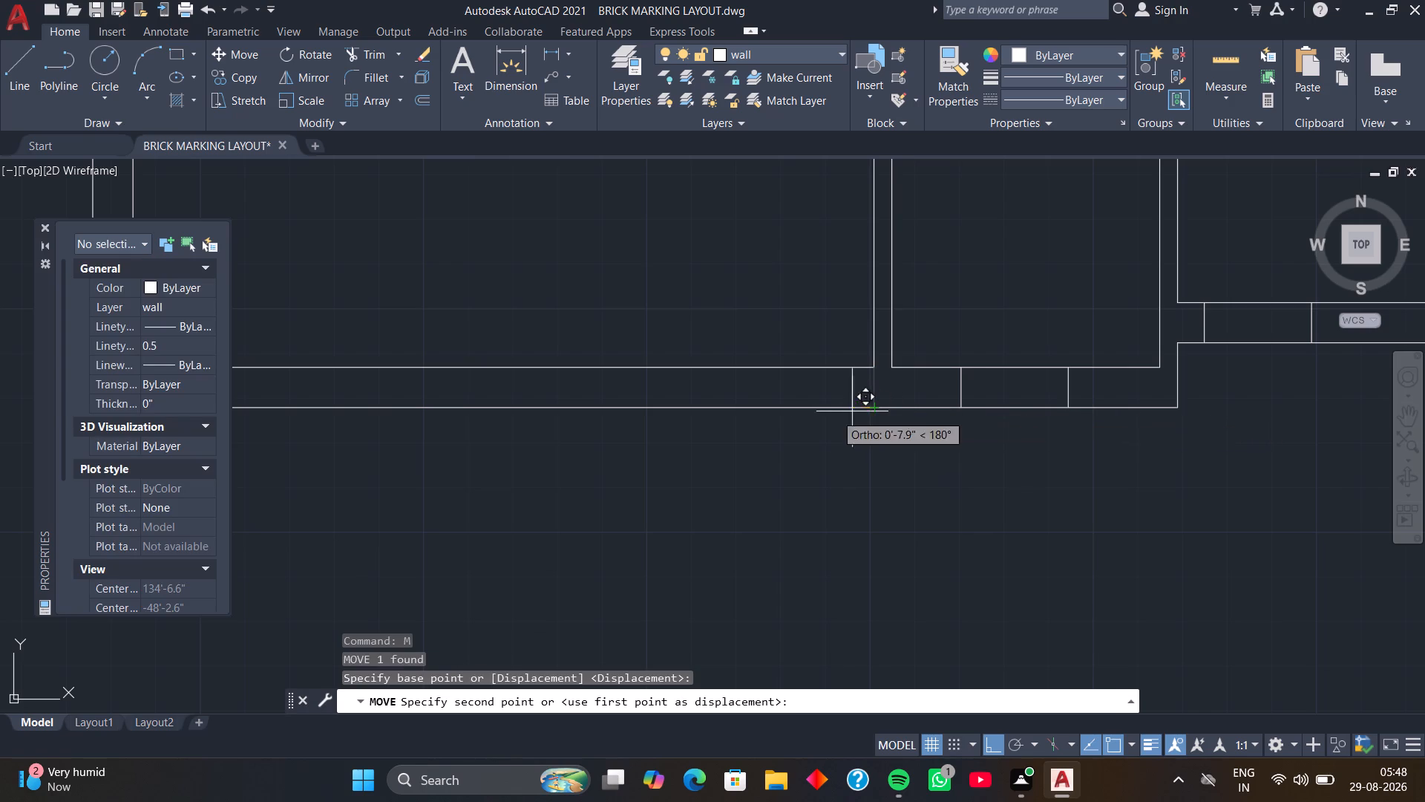
type("1'6")
key("Return")
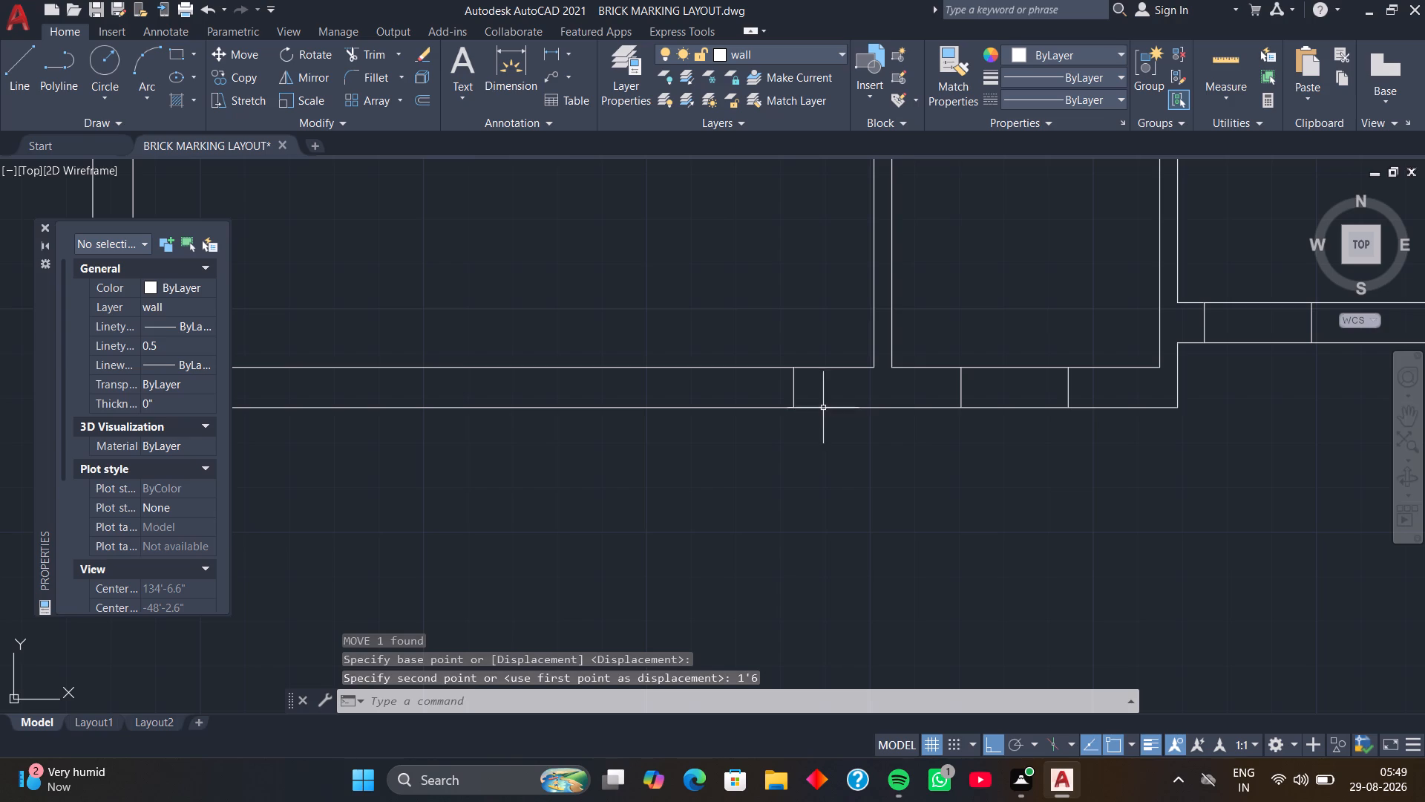
Copy the large west room's south-wall jamb line 4' west to mark the opening's other side.
left_click(793, 391)
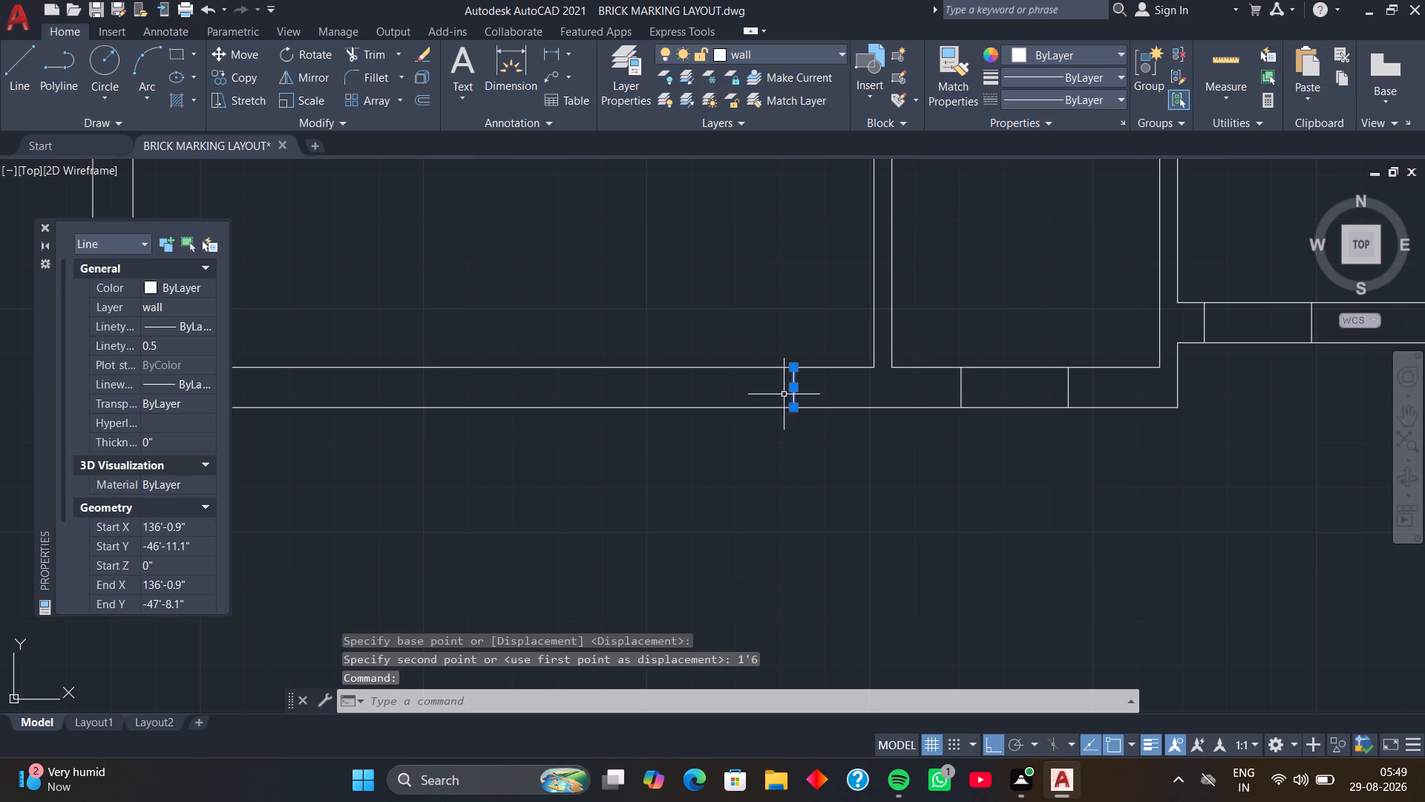
type("co")
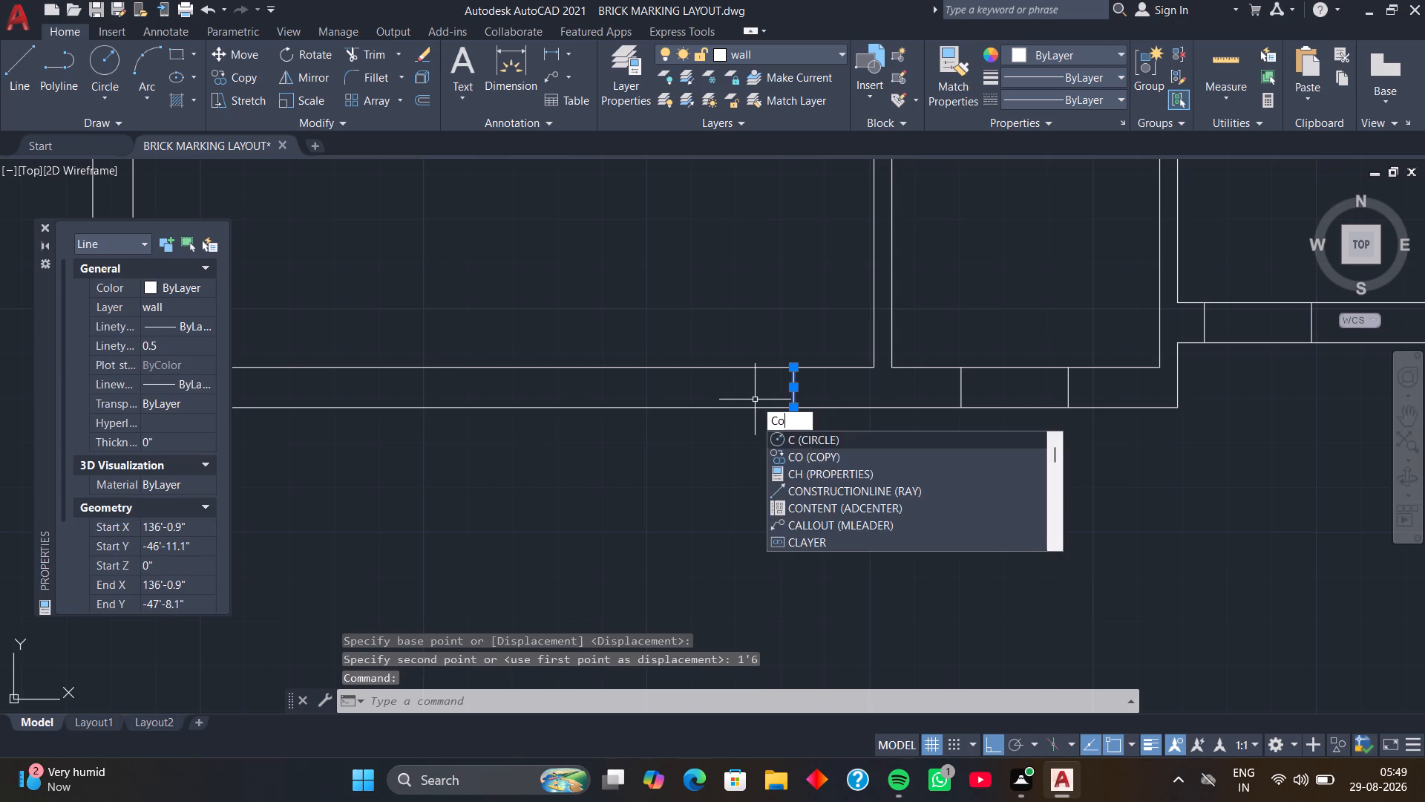
key("space")
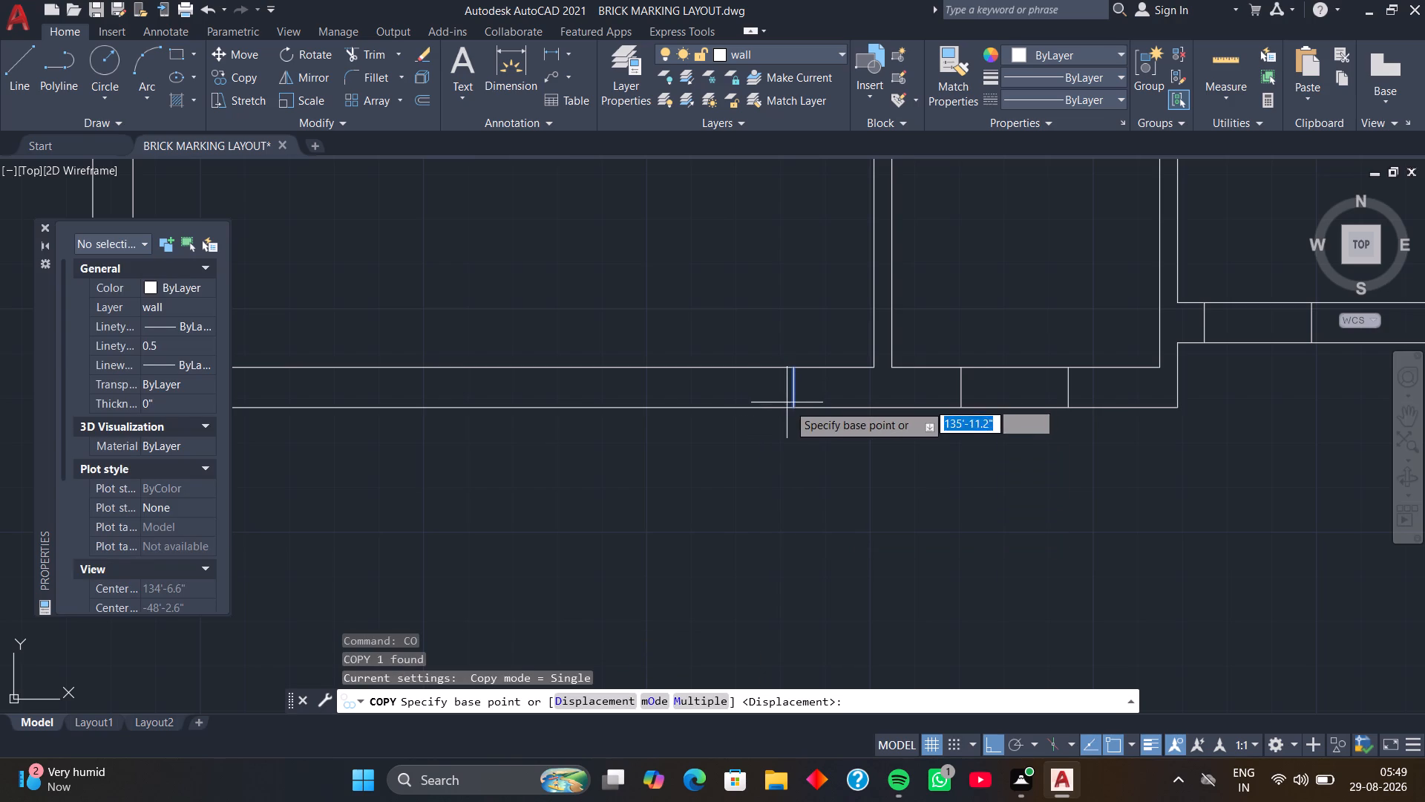
left_click(790, 404)
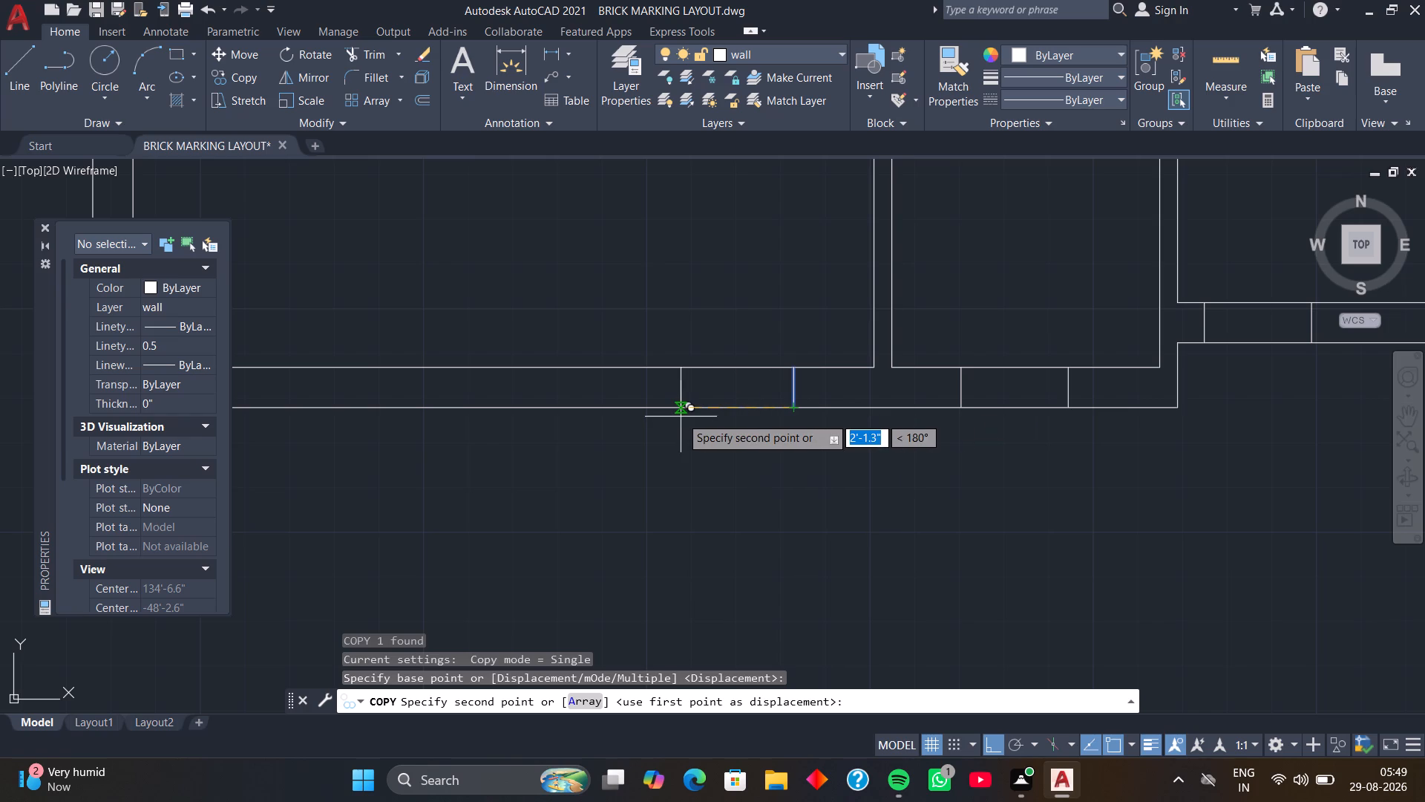
type("4'")
key("Return")
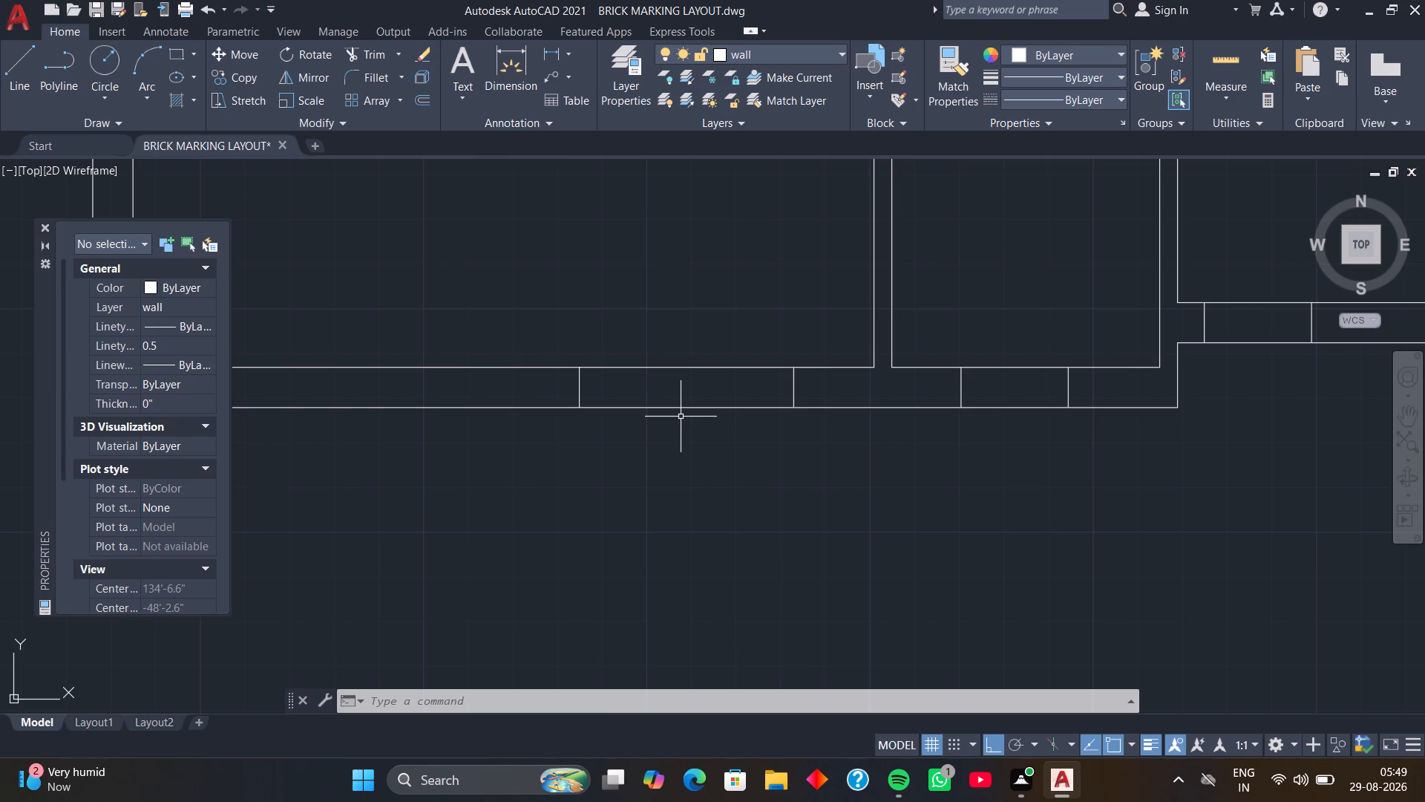
Draw a 9" line across the west wall from the large west room's inner southwest corner to the outer face.
middle_click_drag(621, 402, 736, 382)
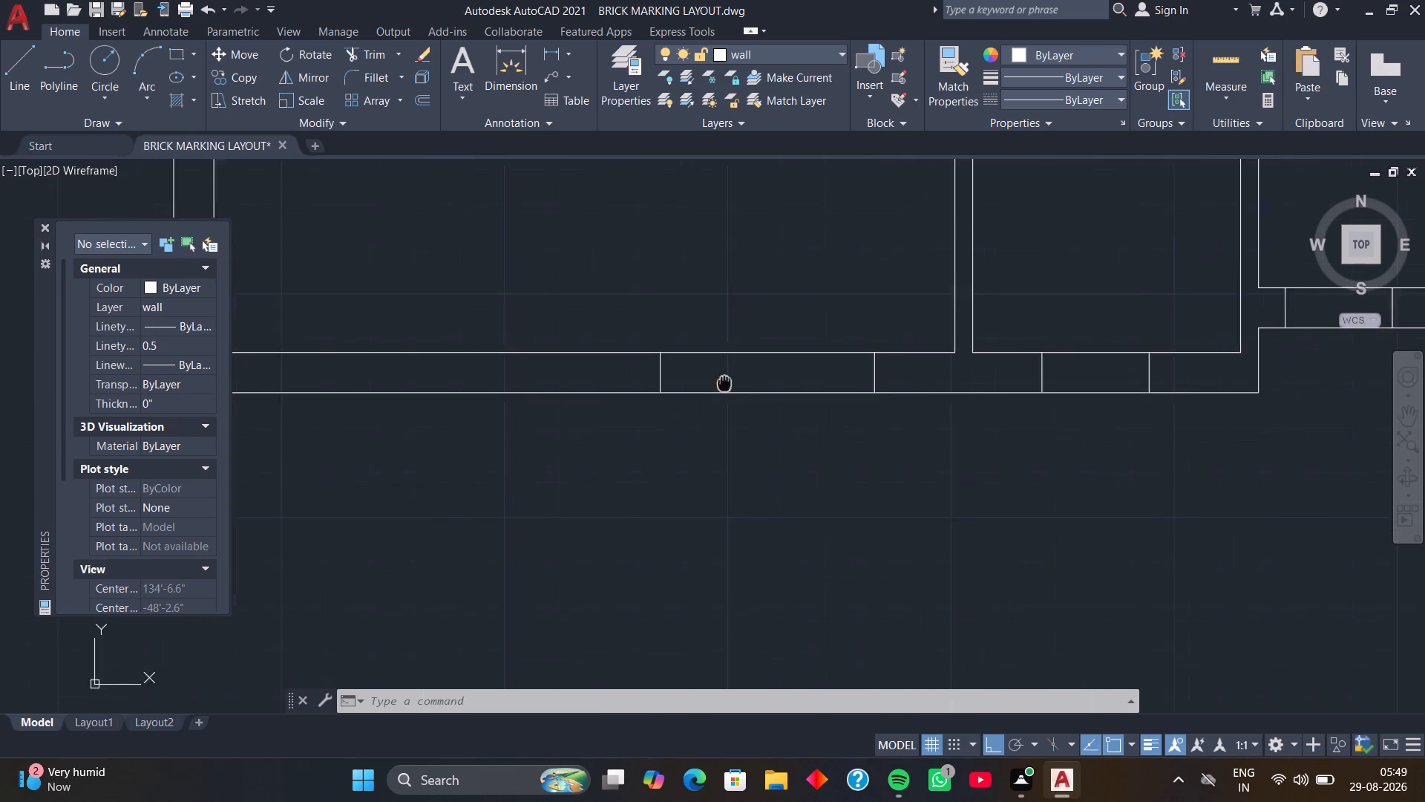
middle_click_drag(736, 382, 751, 380)
middle_click_drag(600, 427, 860, 449)
middle_click_drag(680, 438, 831, 457)
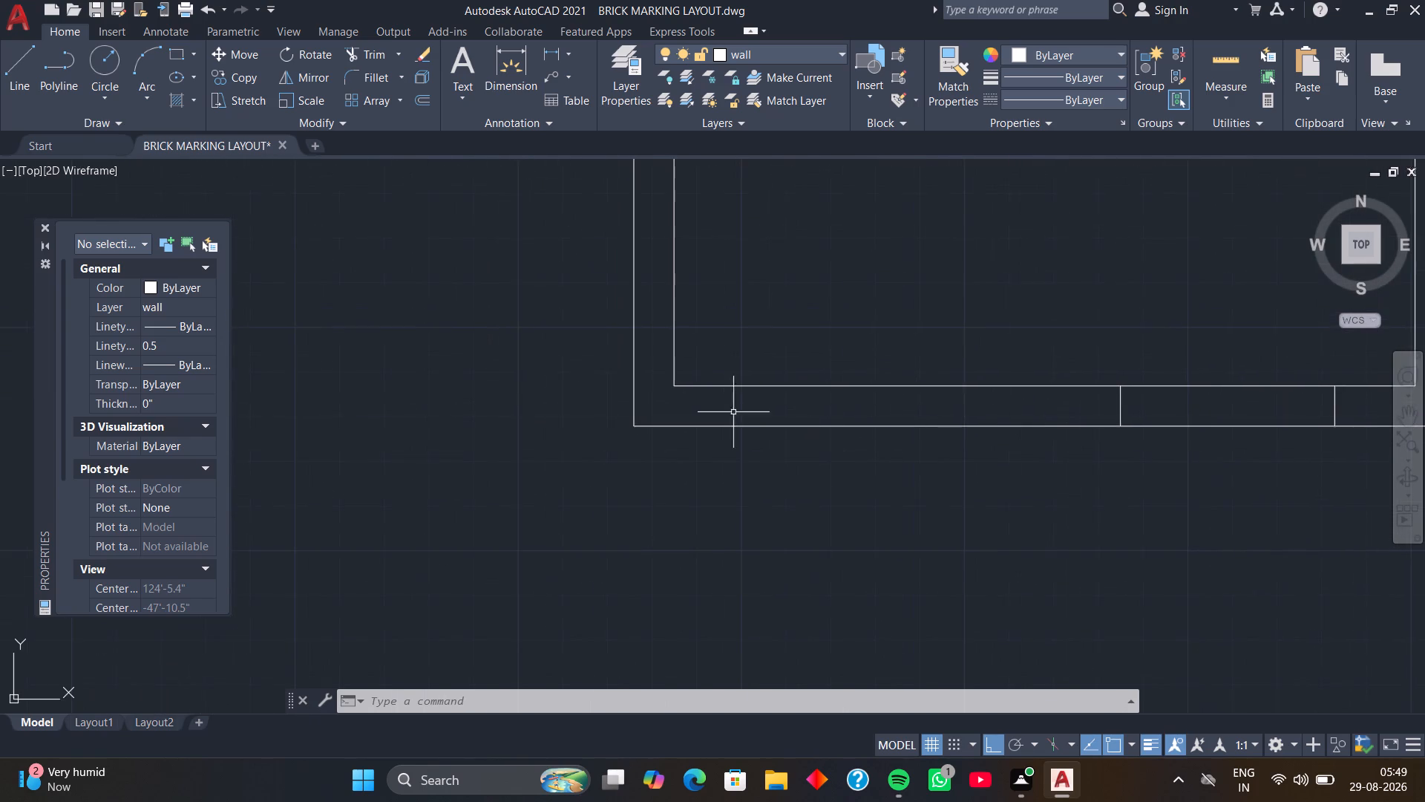
middle_click_drag(733, 411, 754, 461)
key("l")
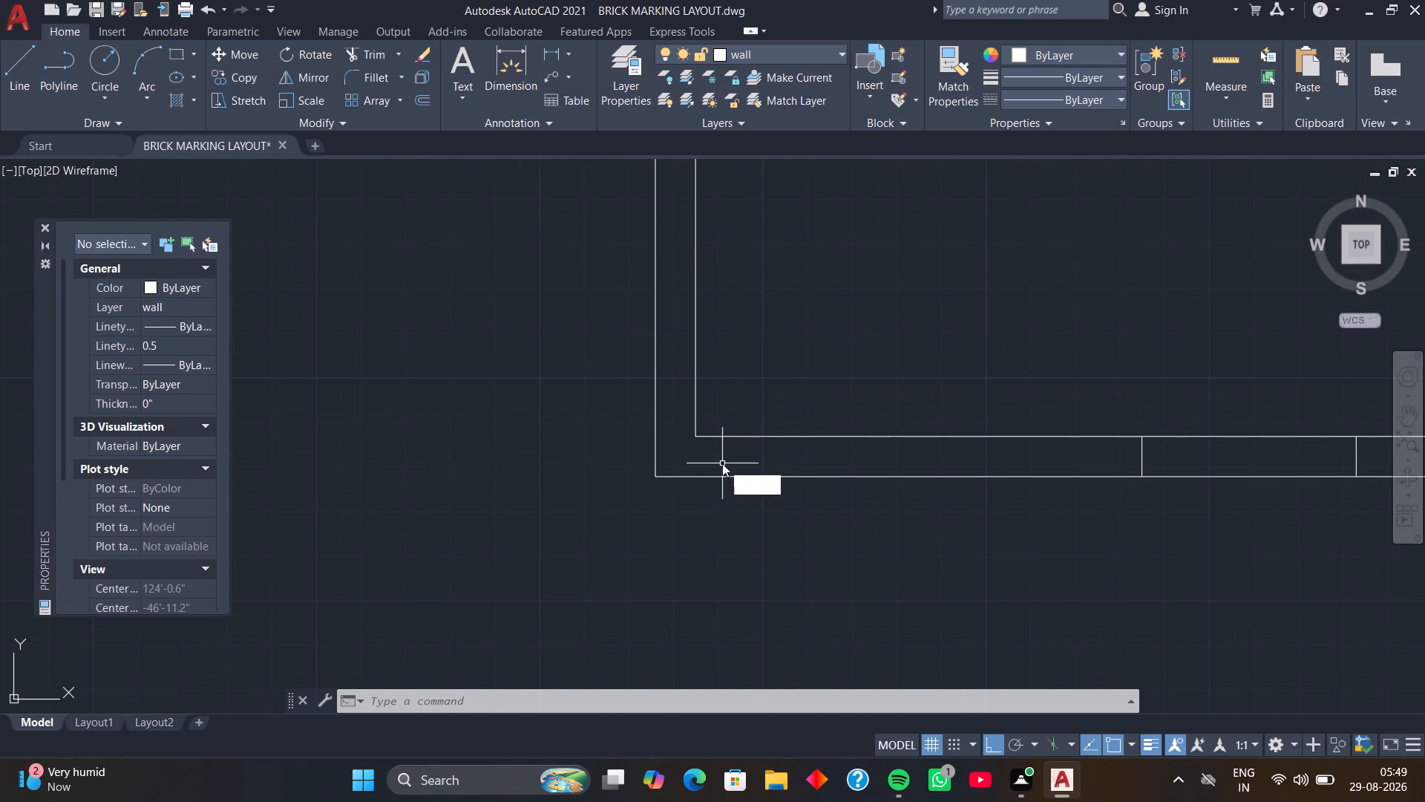
key("Return")
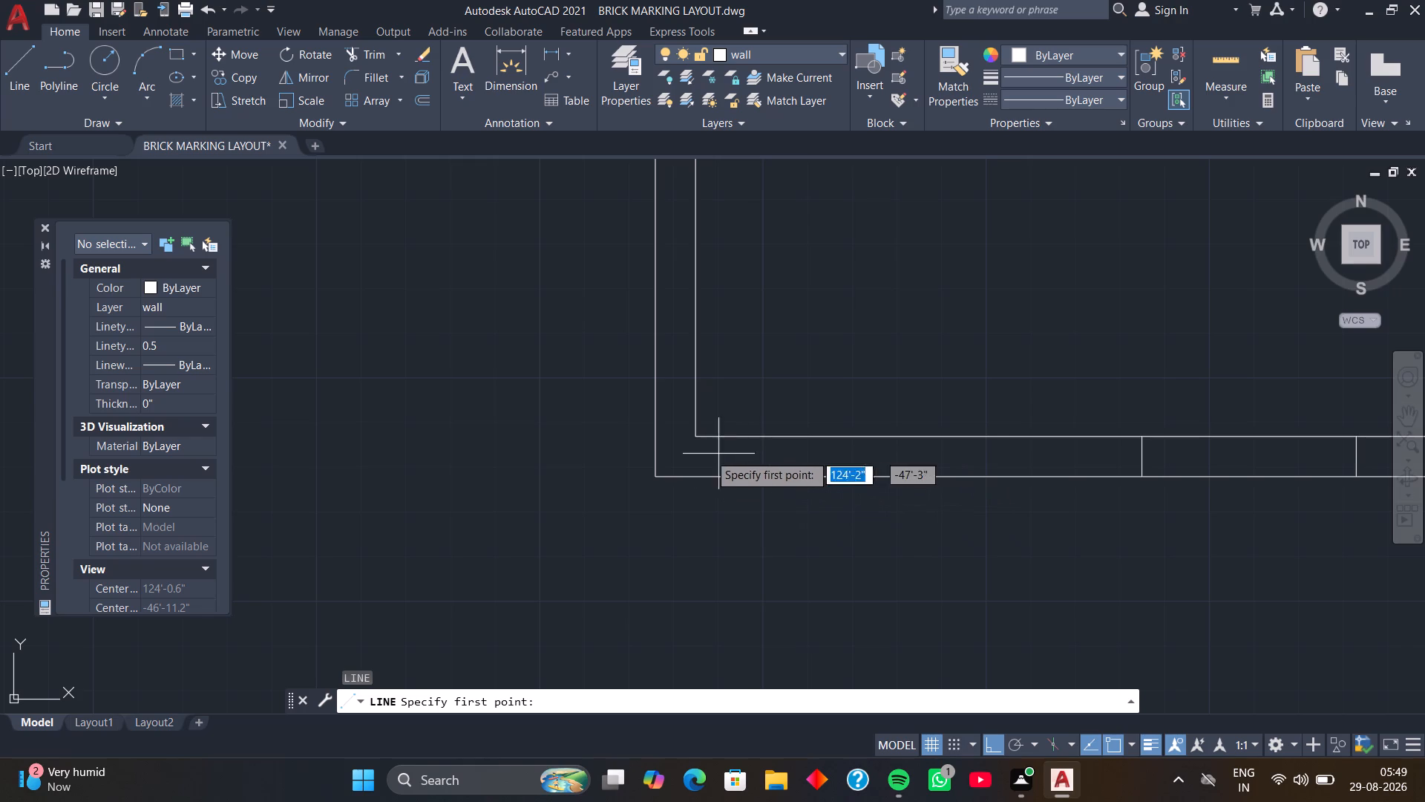
left_click(696, 439)
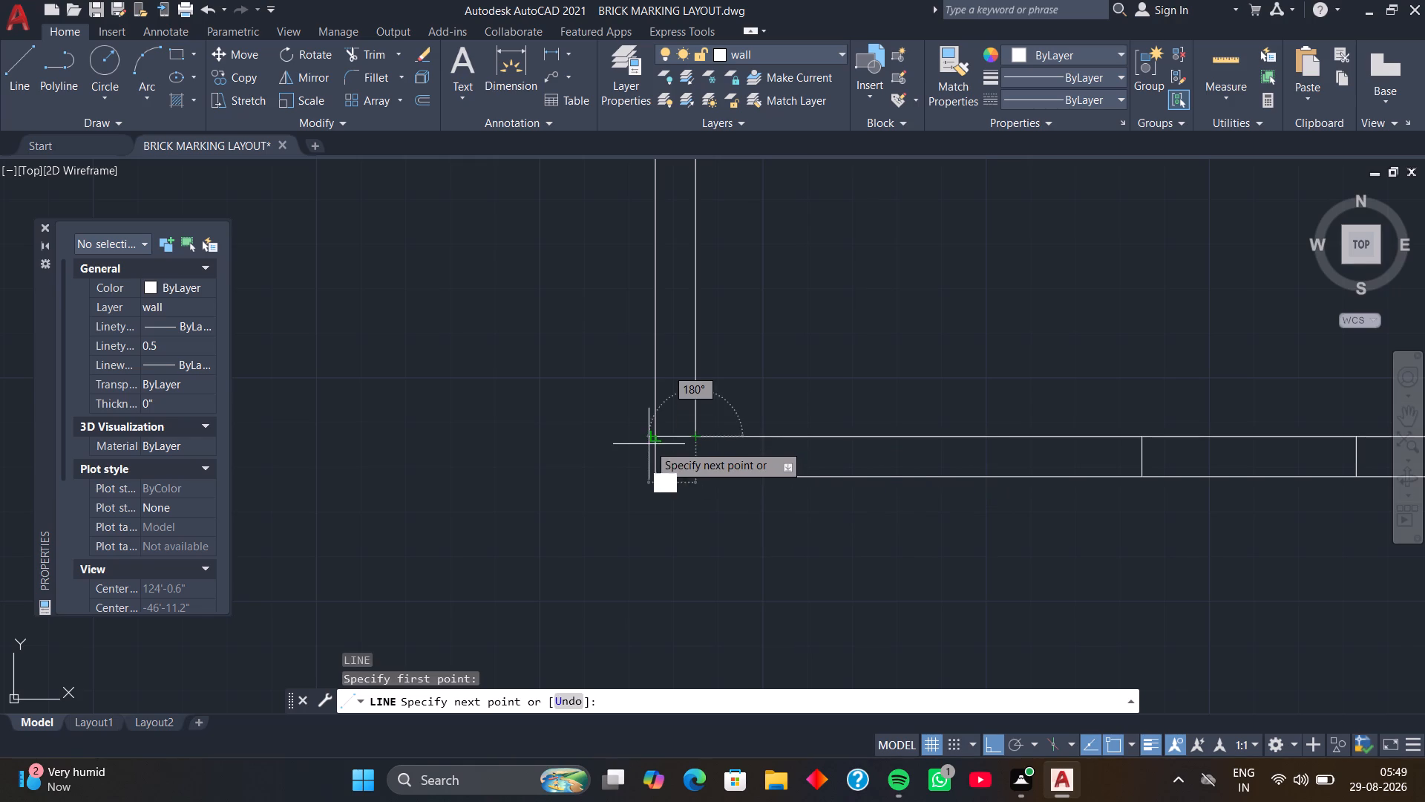
left_click(657, 439)
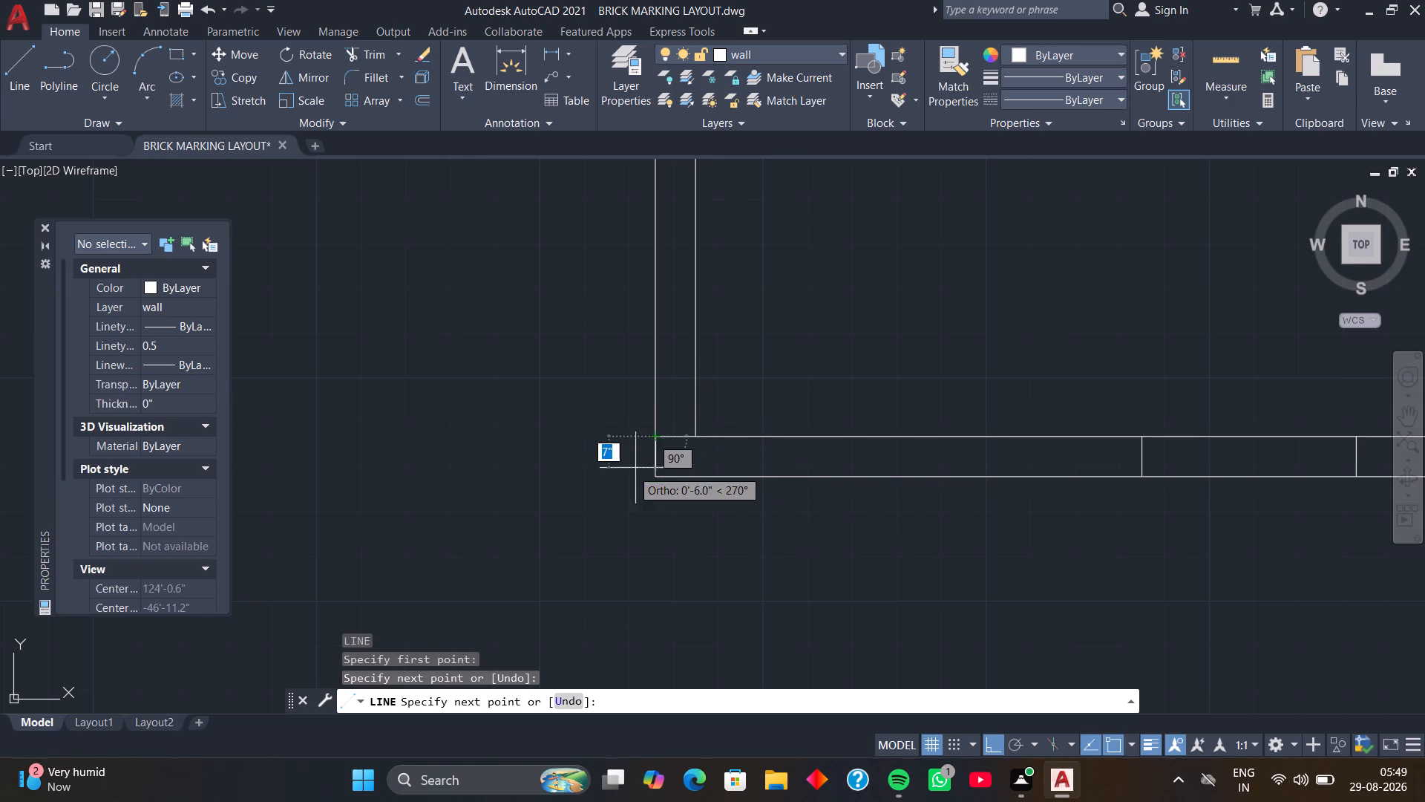
key("Return")
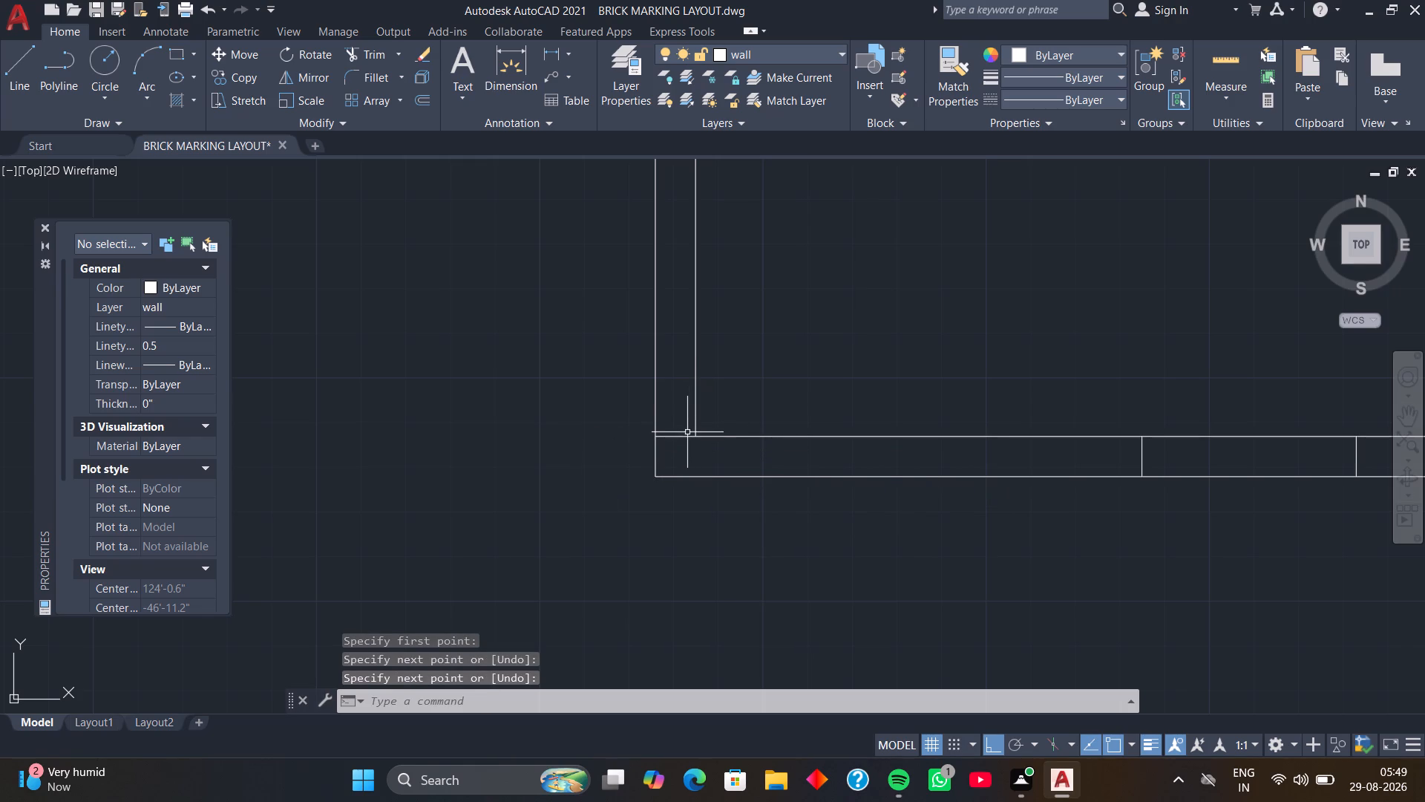
Move the line at the large west room's southwest corner 8'6" north along the west wall to form a jamb.
scroll(678, 445, "up", 1)
left_click(678, 429)
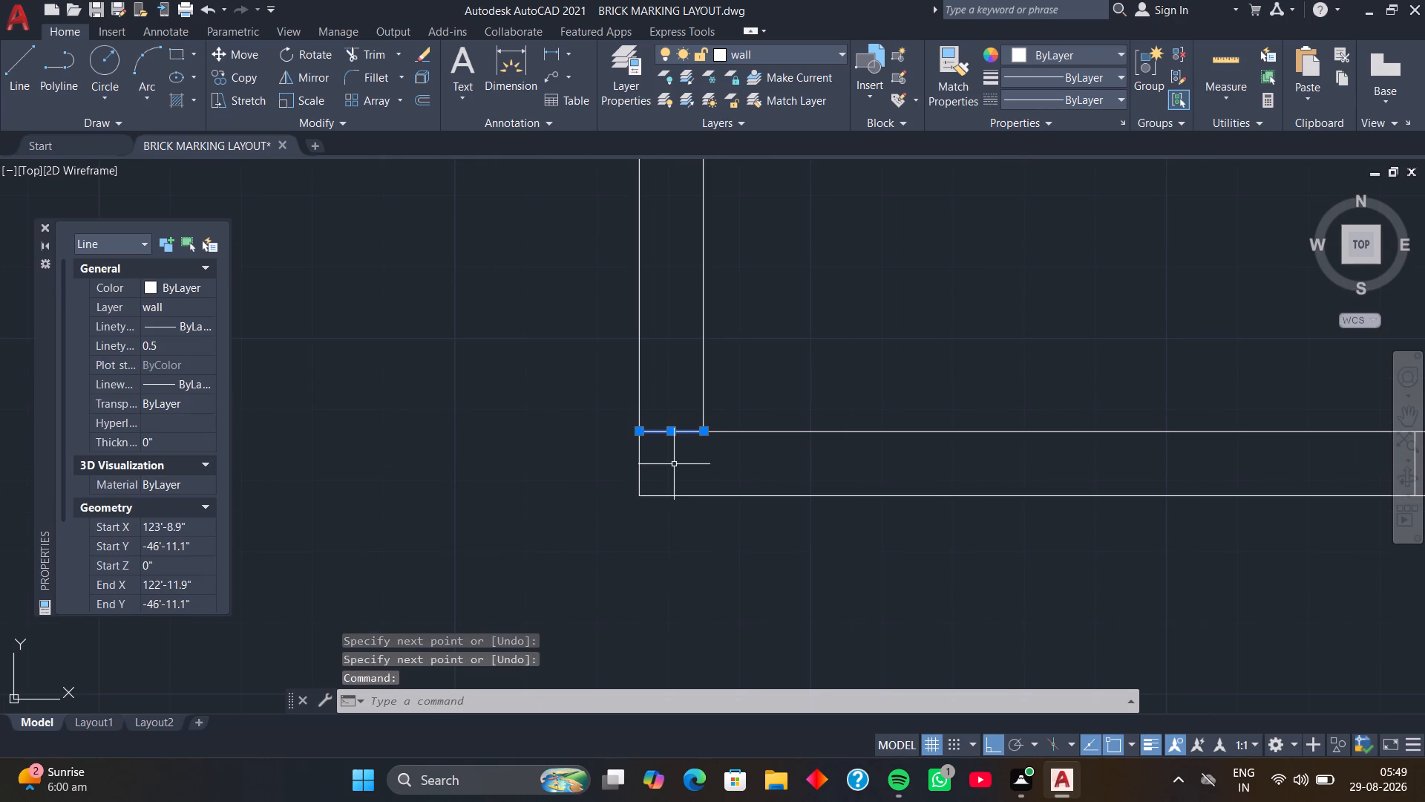
type("m")
key("space")
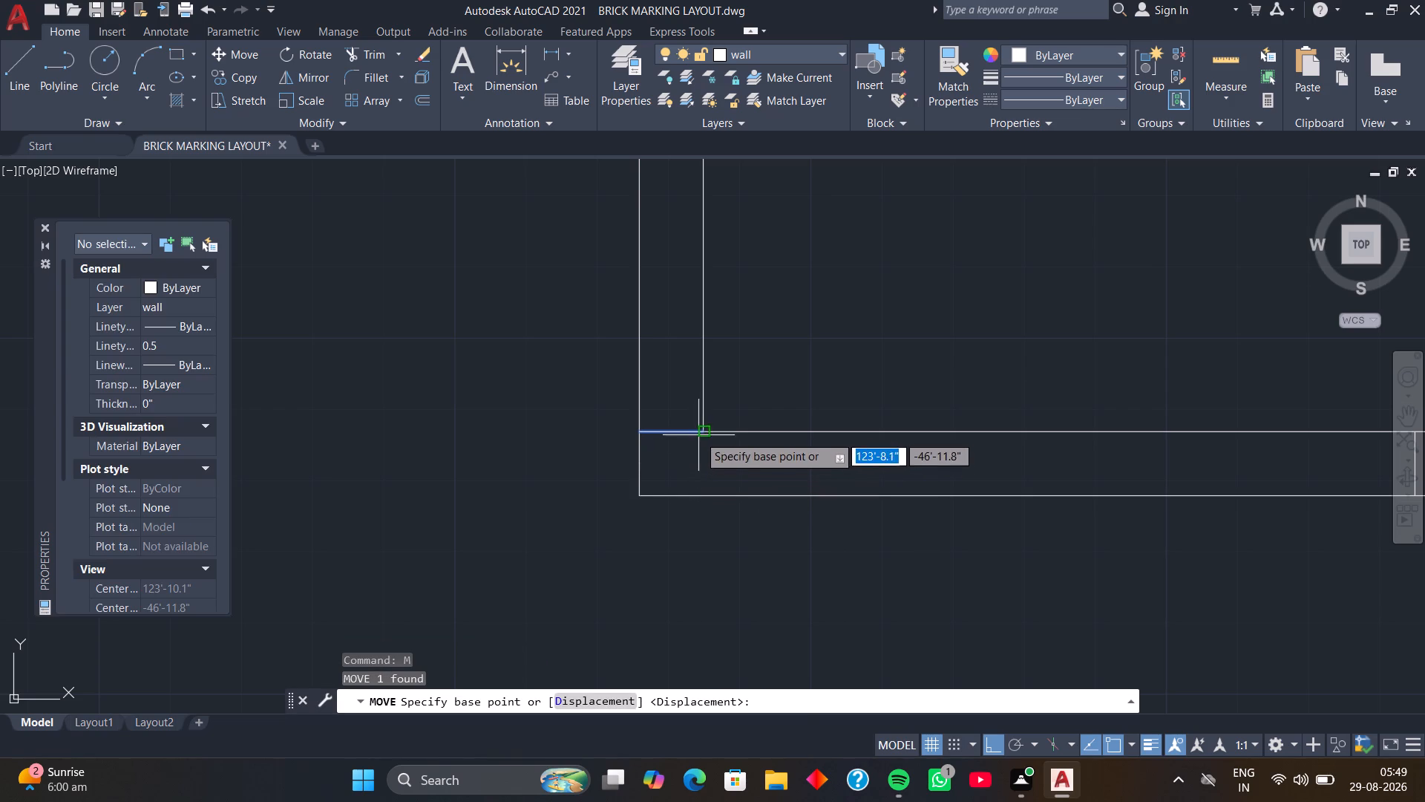
left_click(705, 432)
scroll(704, 381, "down", 3)
middle_click_drag(704, 381, 695, 489)
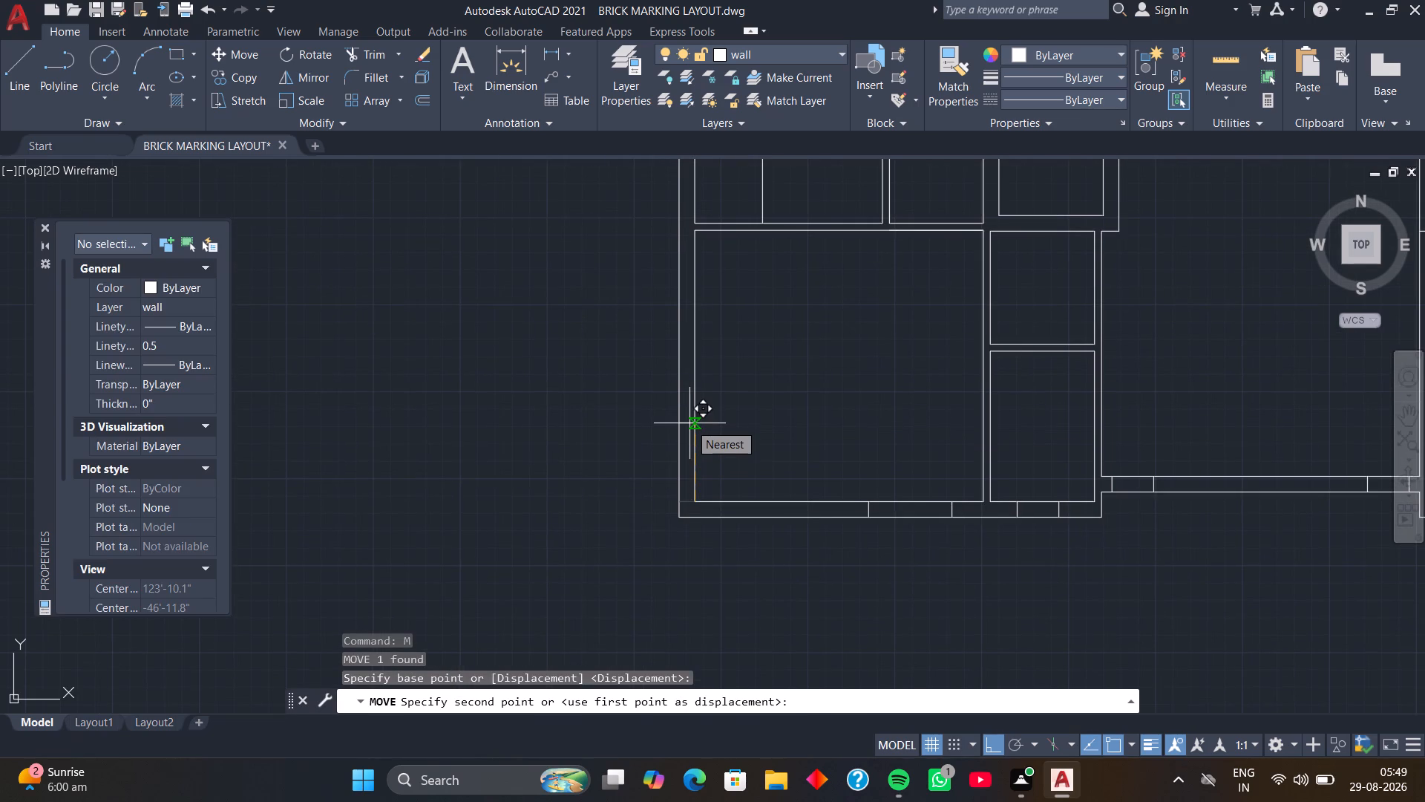
type("8'")
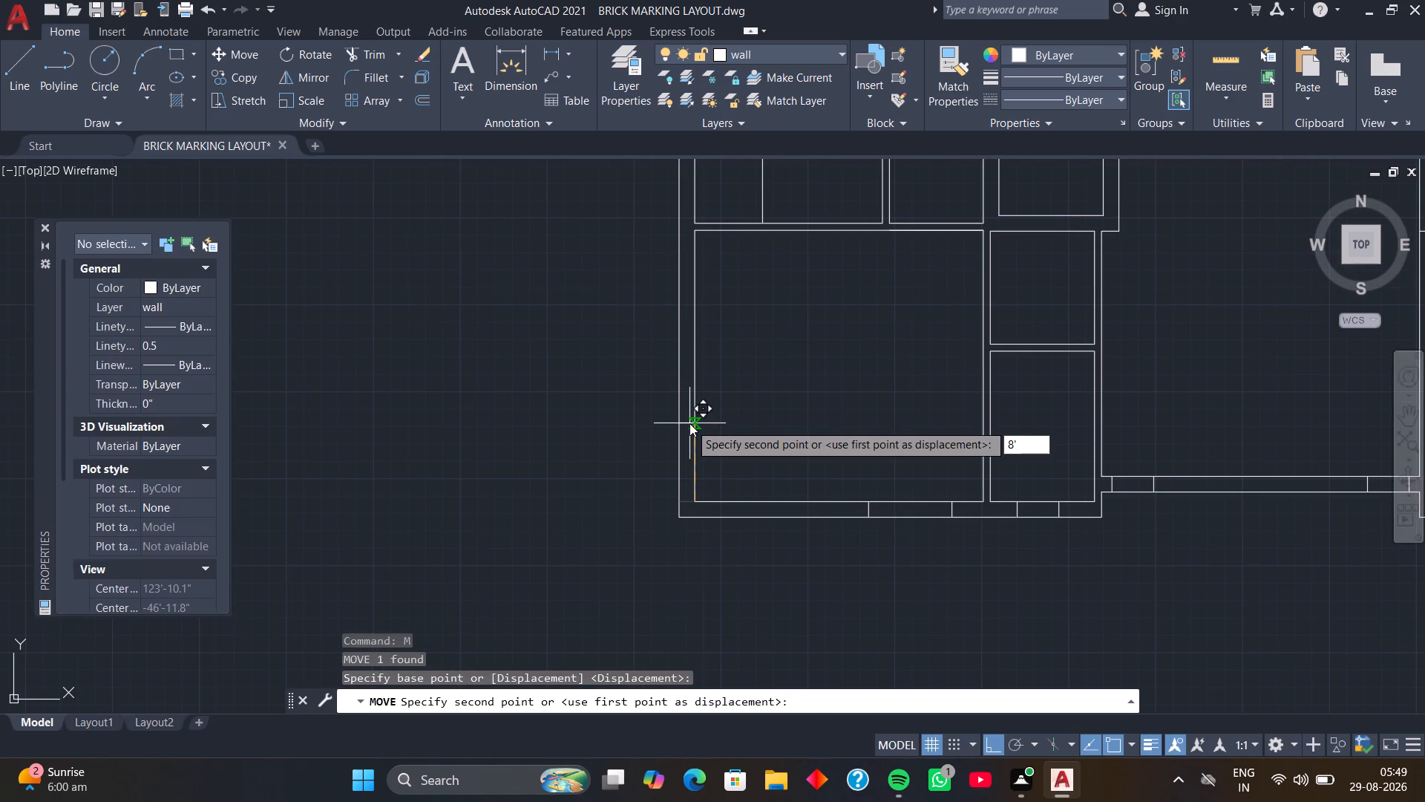
key("6")
key("Return")
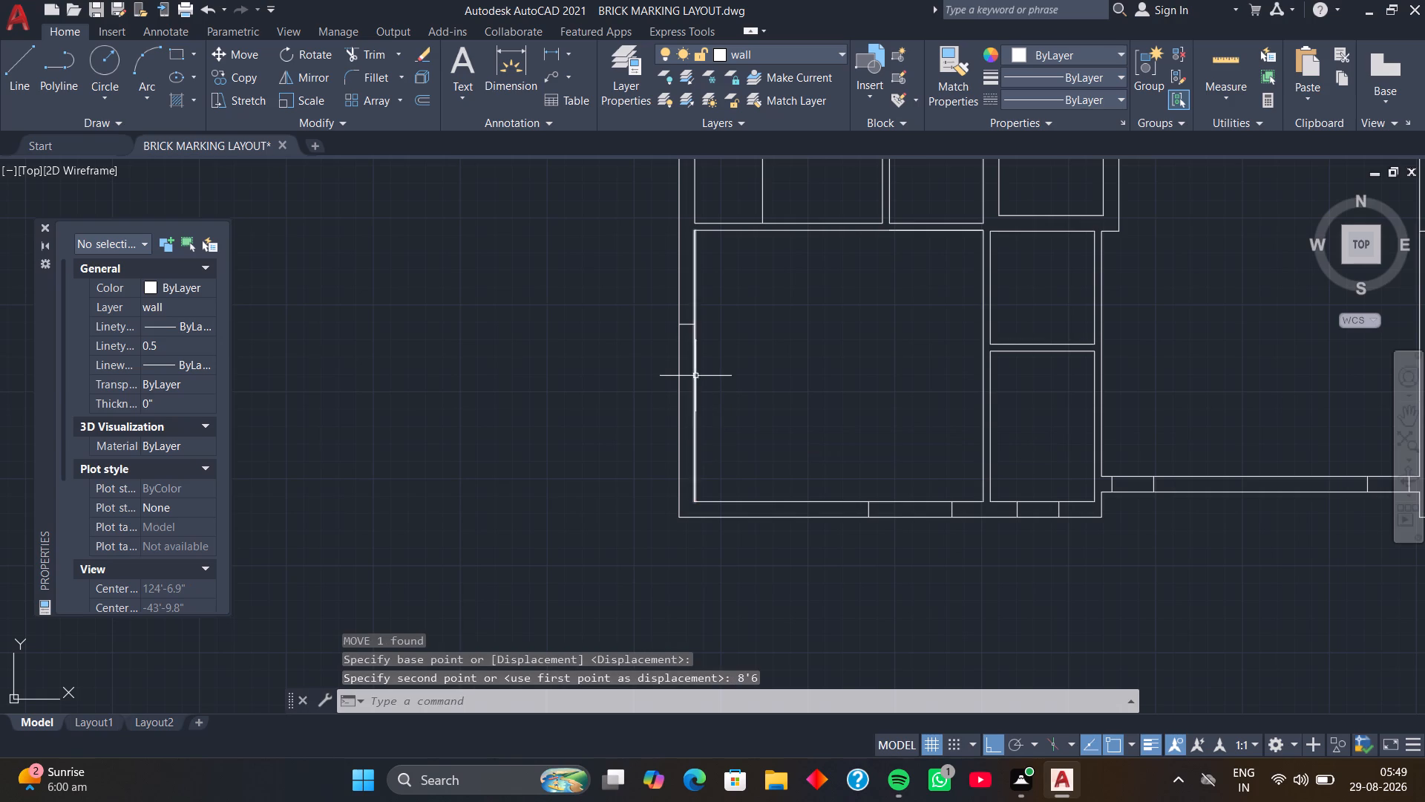
Copy the large west room's west-wall jamb line 3' north to mark the opening's other side.
scroll(655, 362, "up", 2)
middle_click_drag(639, 326, 612, 526)
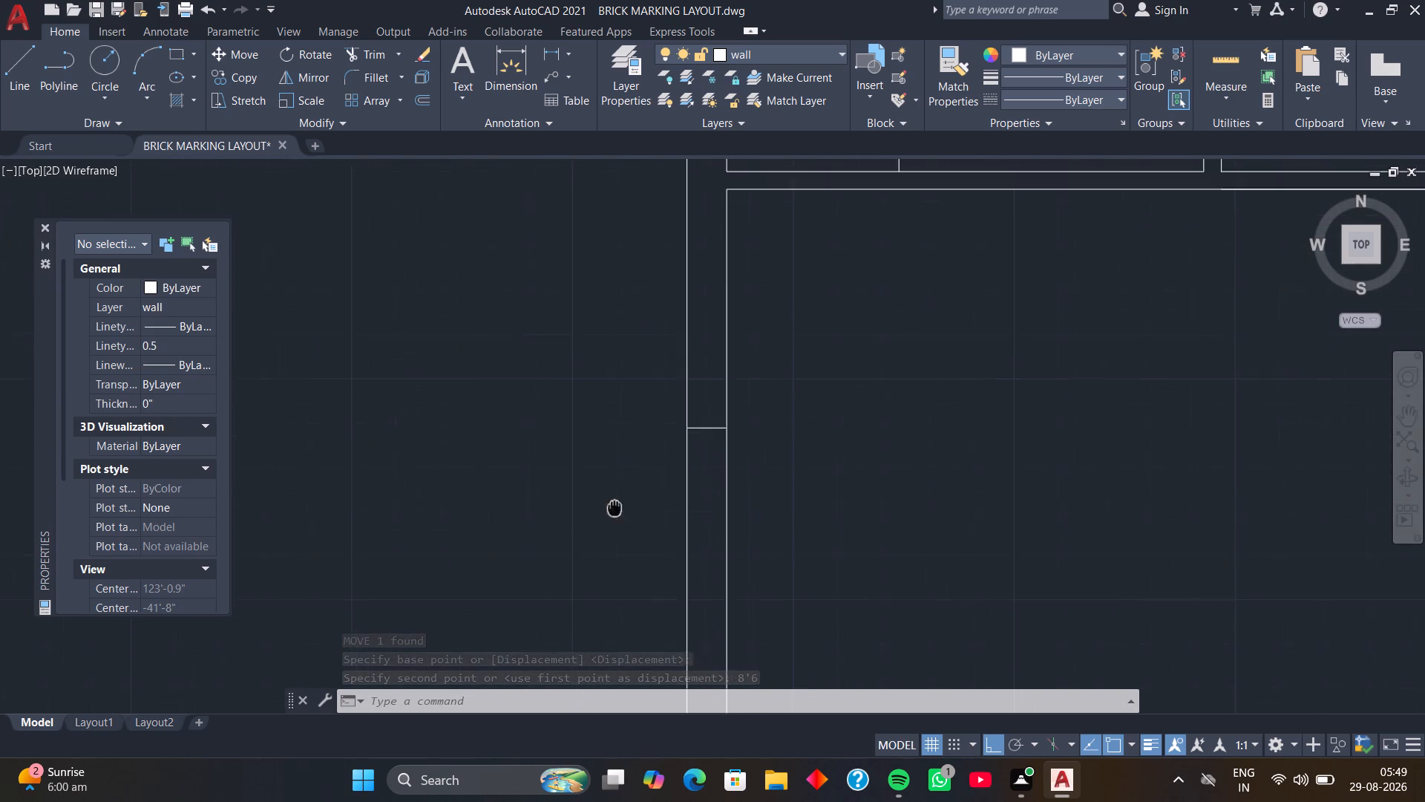
middle_click_drag(612, 526, 611, 555)
scroll(706, 492, "up", 2)
left_click(707, 496)
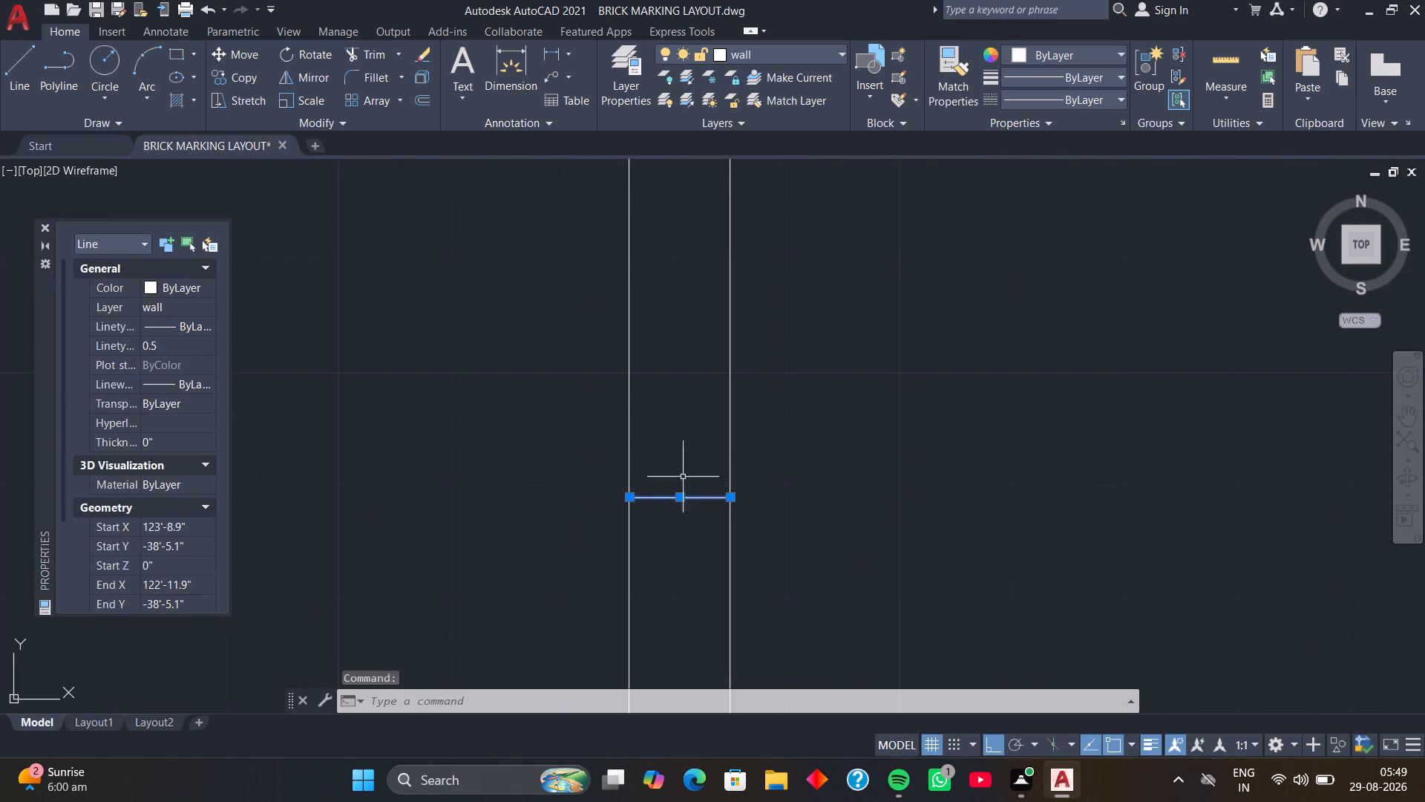
type("co")
key("space")
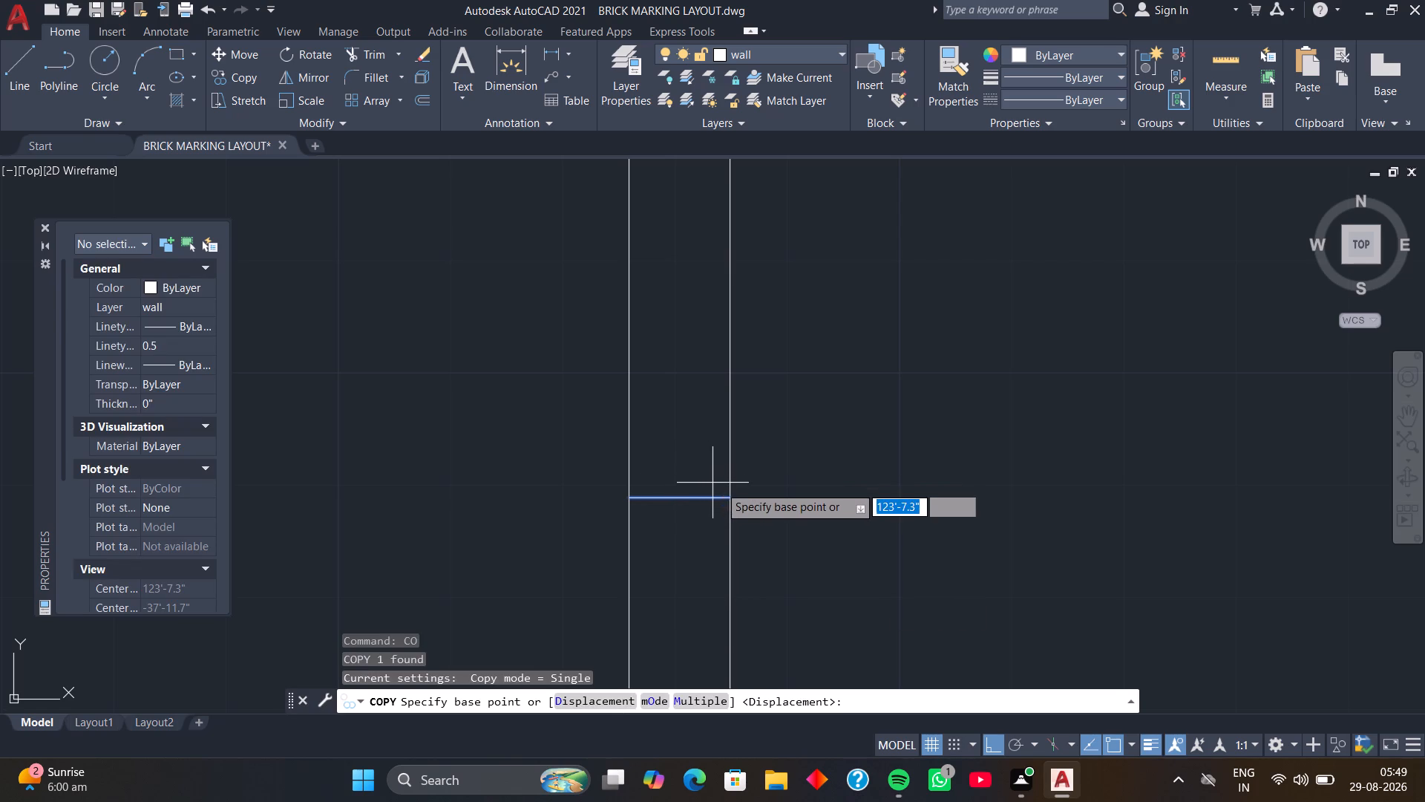
left_click(729, 498)
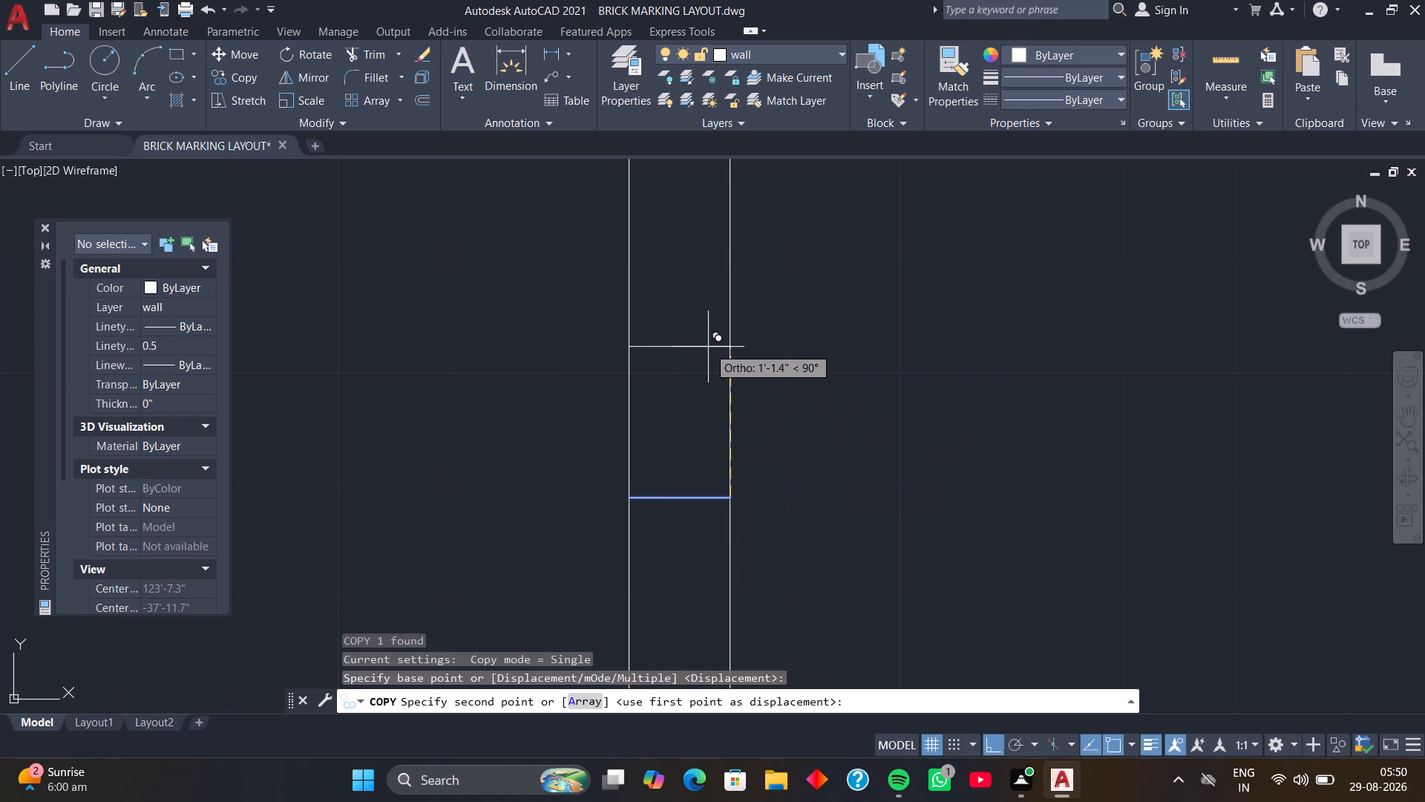
type("3'")
key("Return")
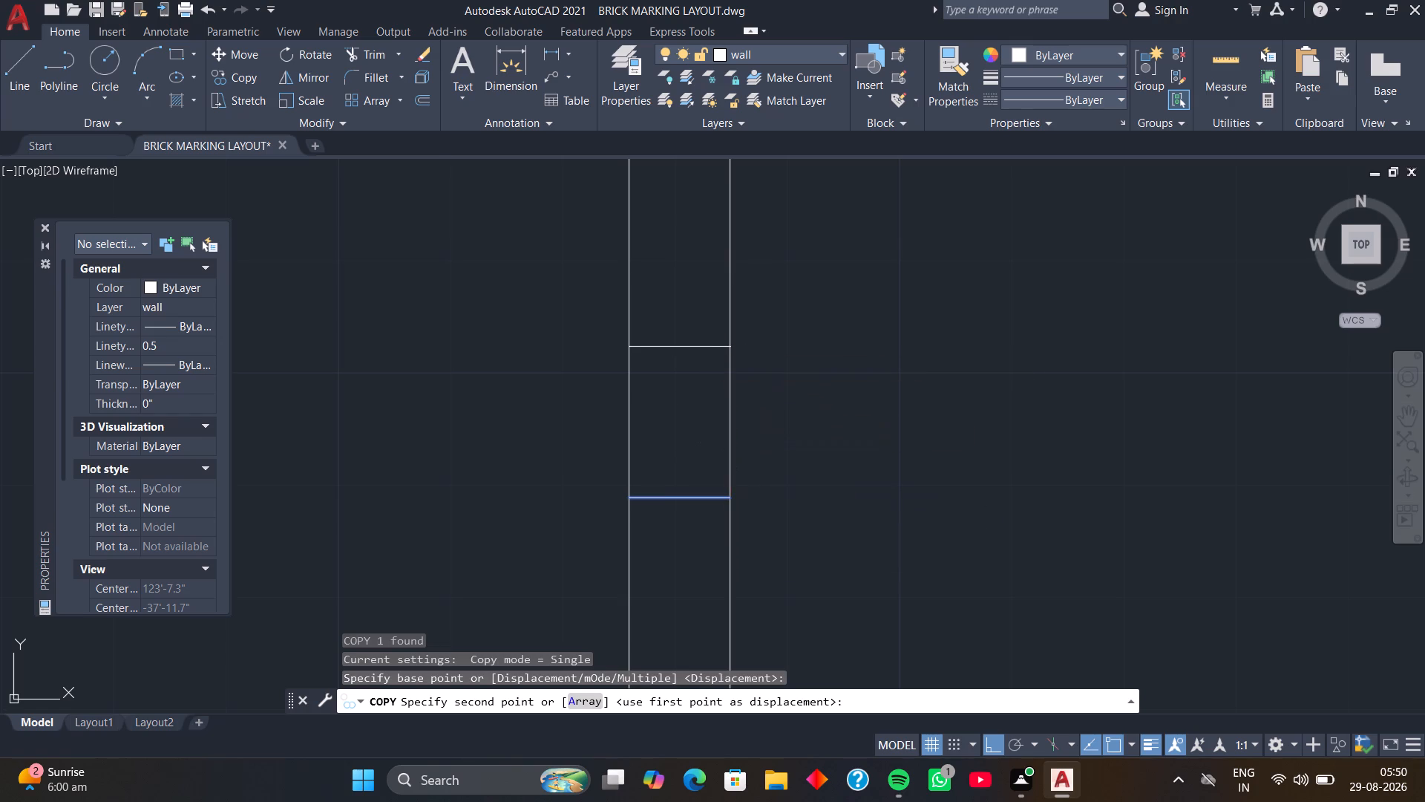
Draw a 9" line across the west wall from the inner southwest corner of the room north of the large west room.
scroll(583, 316, "down", 3)
middle_click_drag(531, 321, 533, 431)
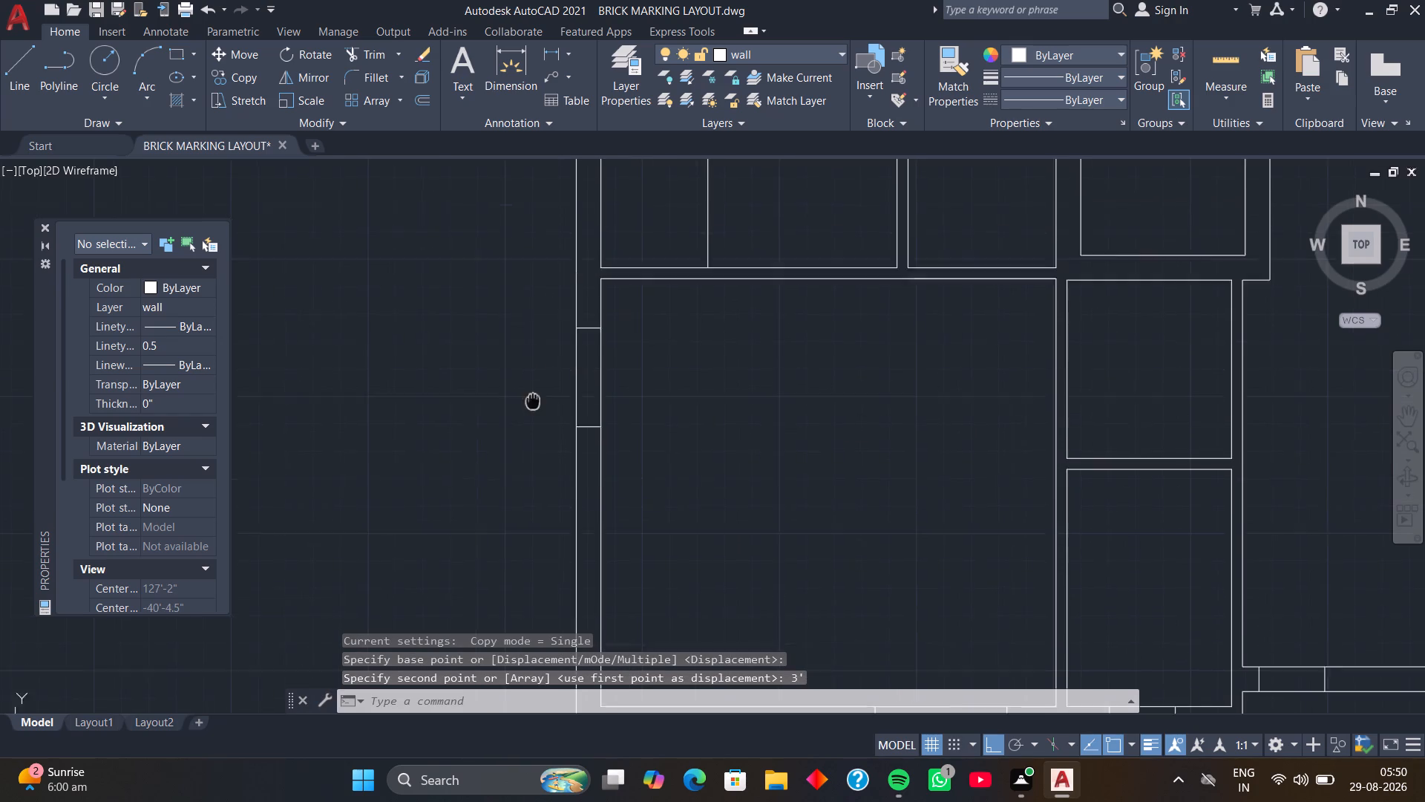
middle_click_drag(533, 431, 531, 519)
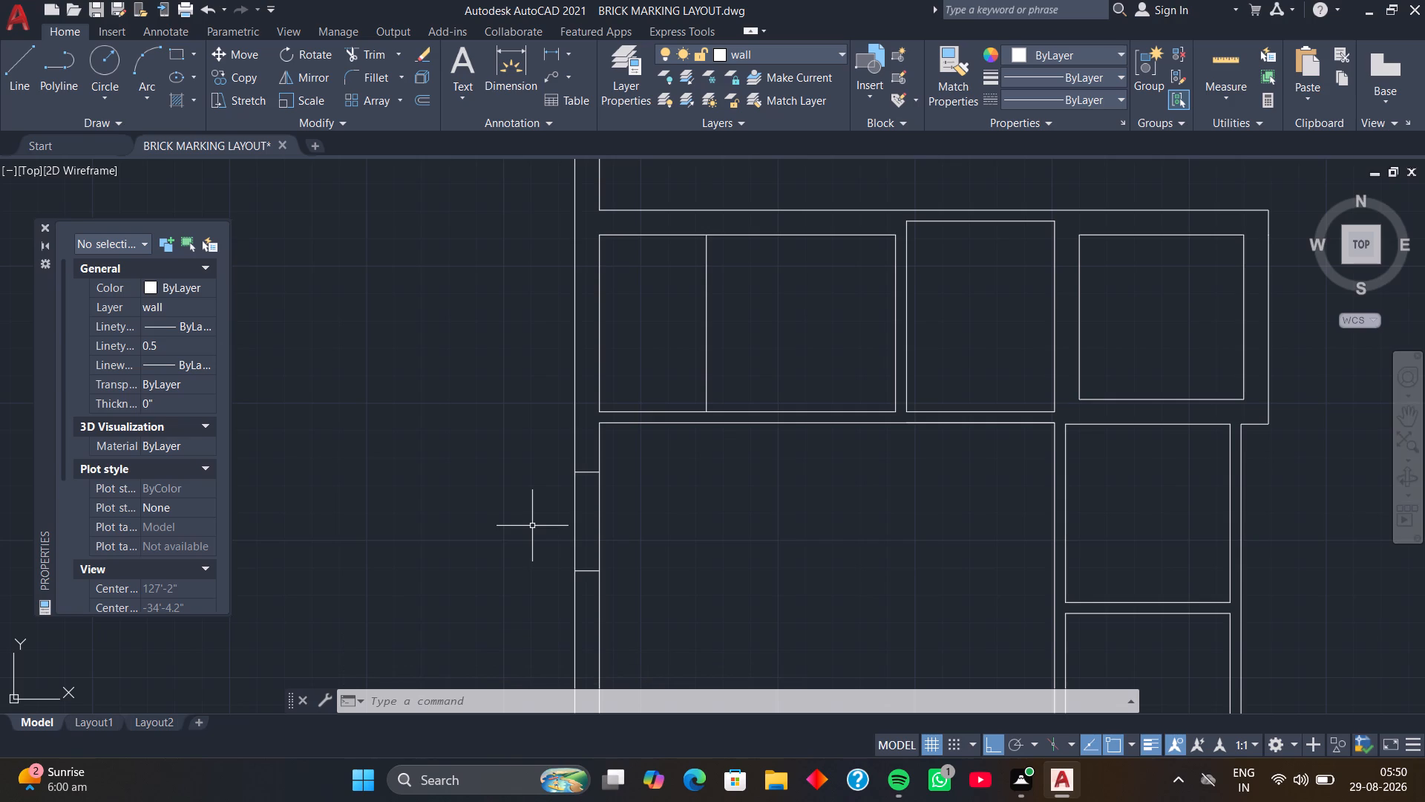
middle_click_drag(586, 439, 531, 516)
scroll(545, 499, "up", 1)
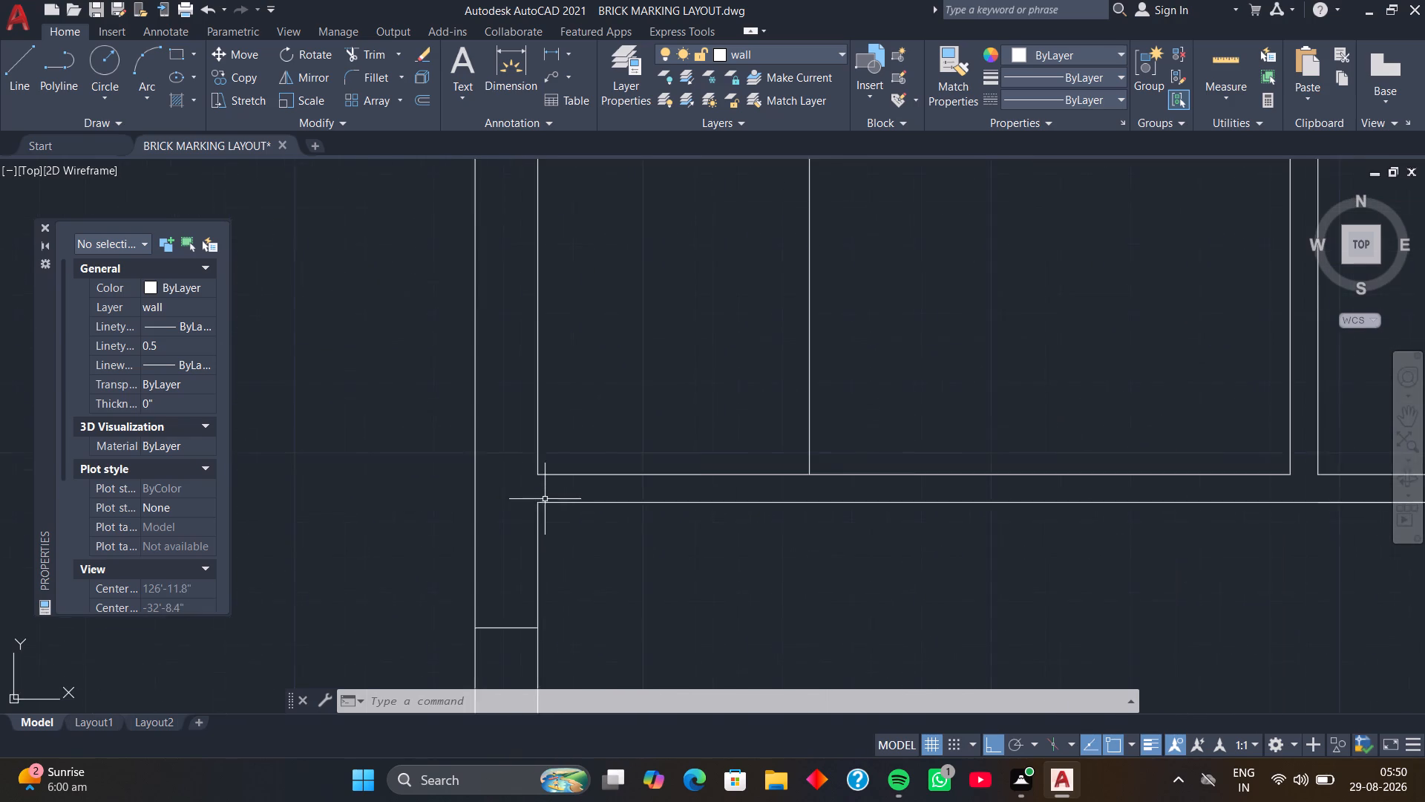
scroll(545, 499, "up", 2)
middle_click_drag(545, 483, 606, 507)
key("l")
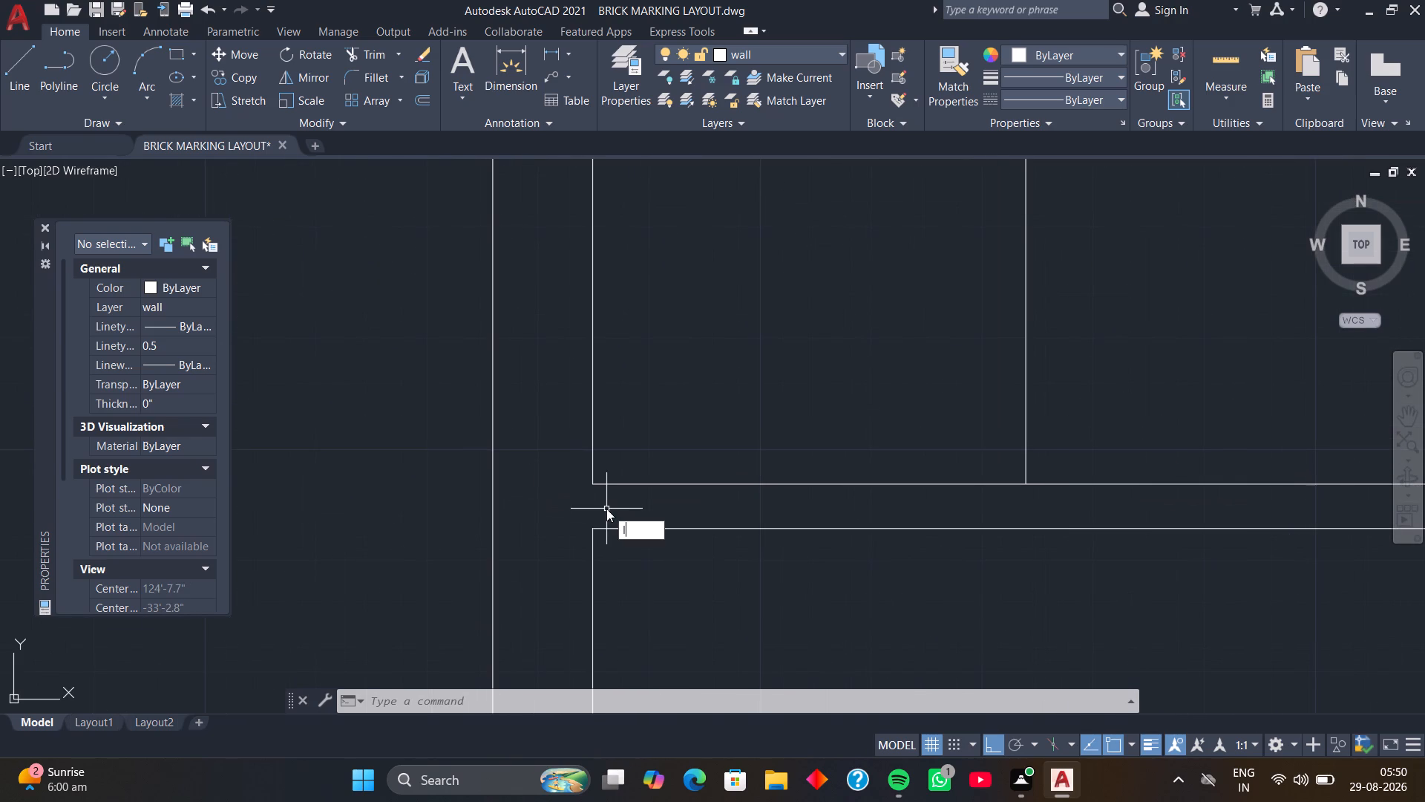
key("Return")
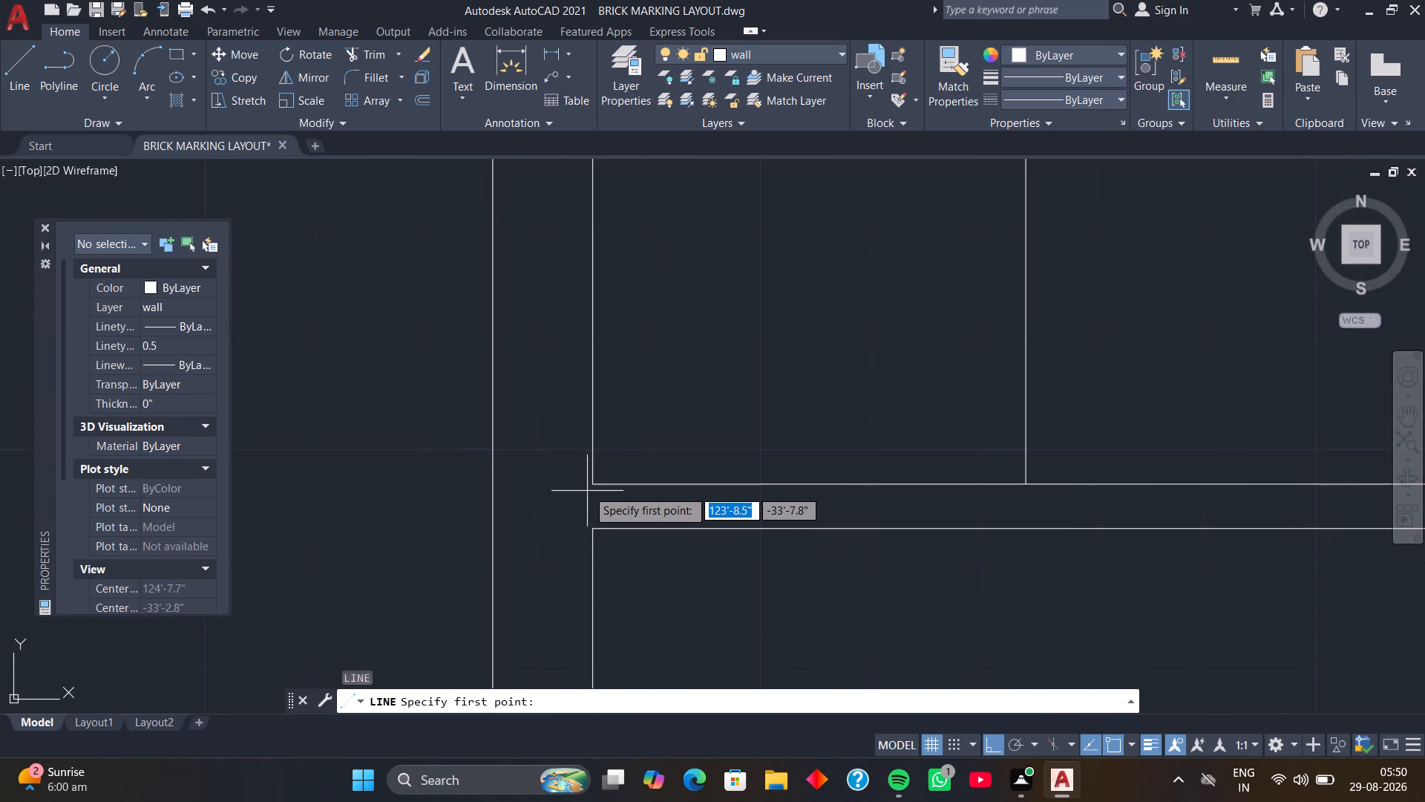
left_click(591, 483)
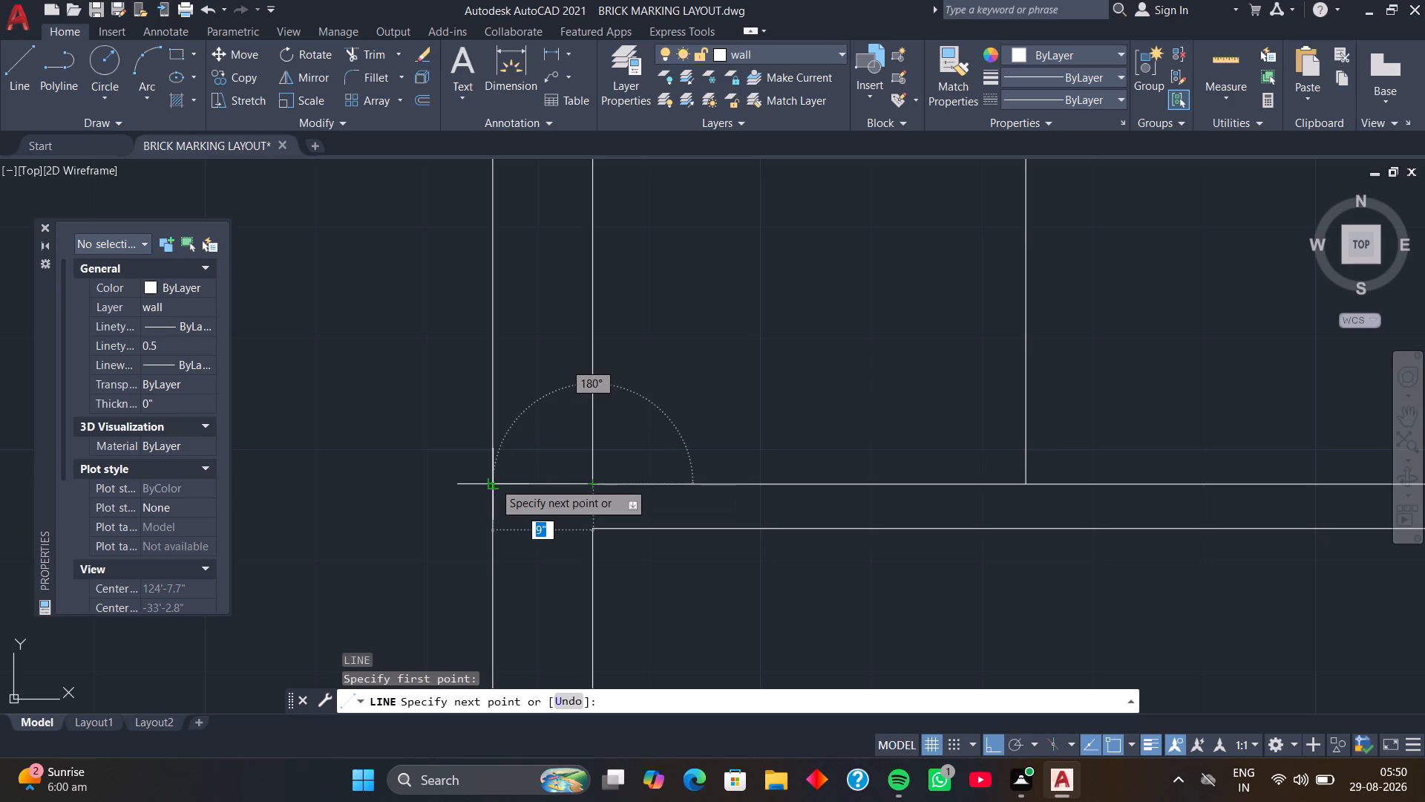
left_click(494, 482)
key("Return")
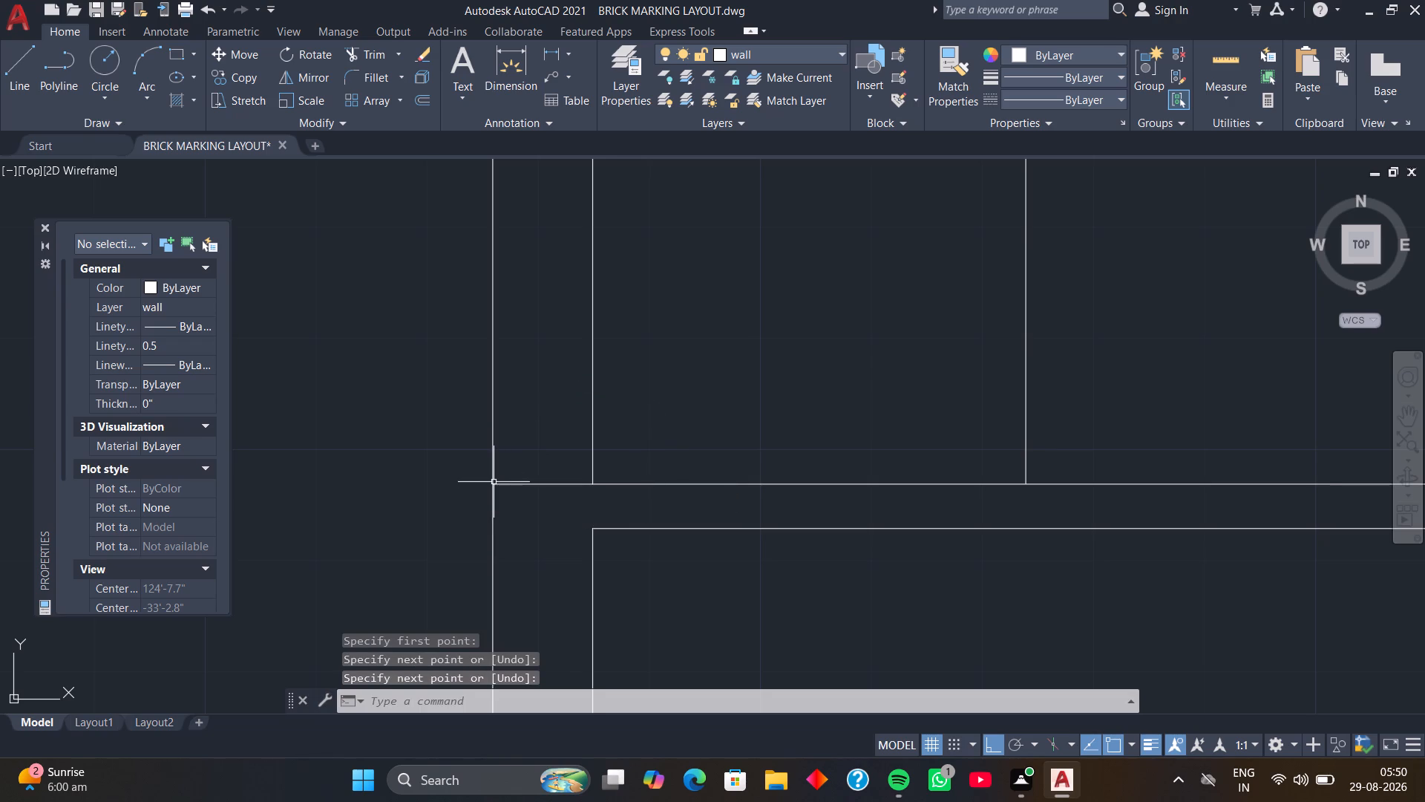
Move the line at that northern room's southwest corner 2'4.5" north along the west wall to form a jamb.
left_click(517, 484)
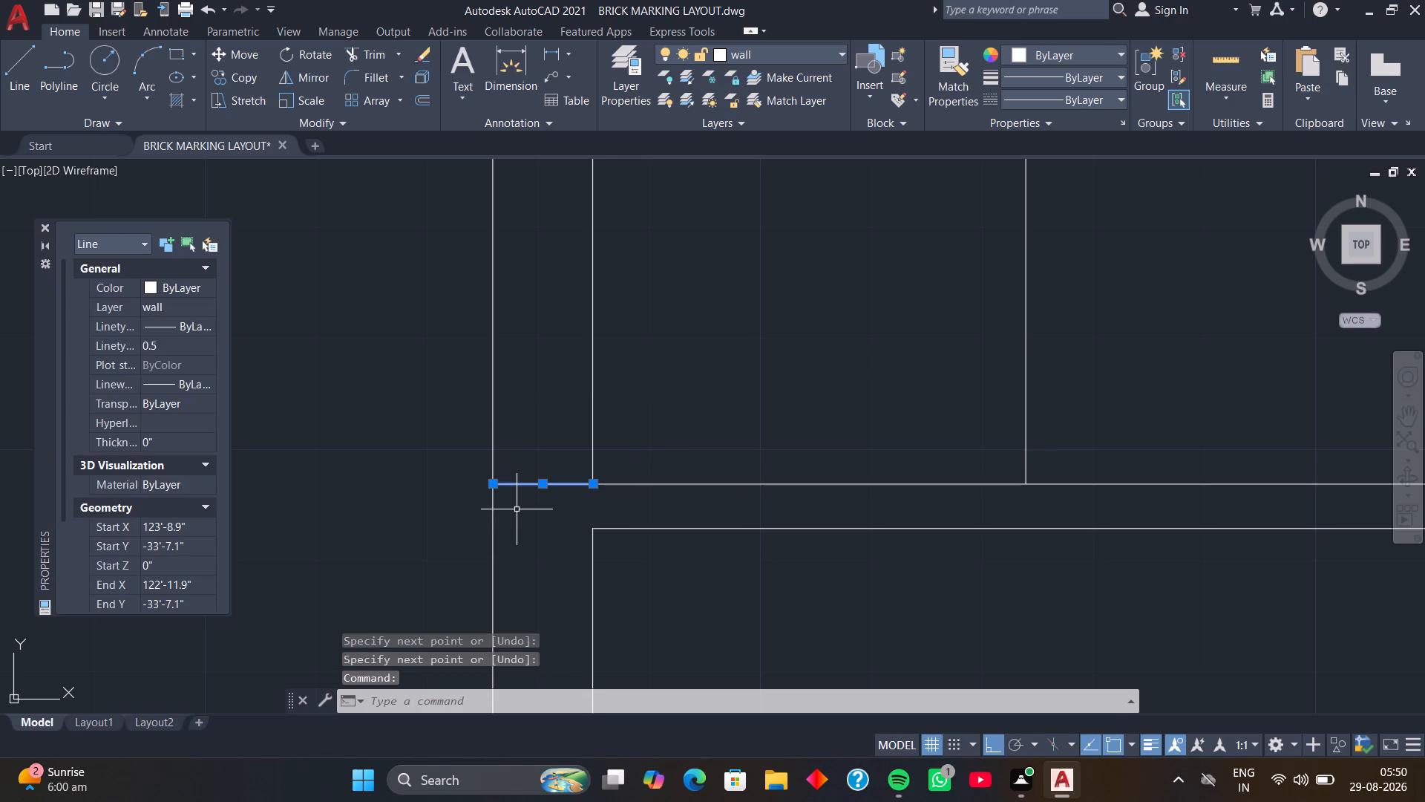
type("m")
key("space")
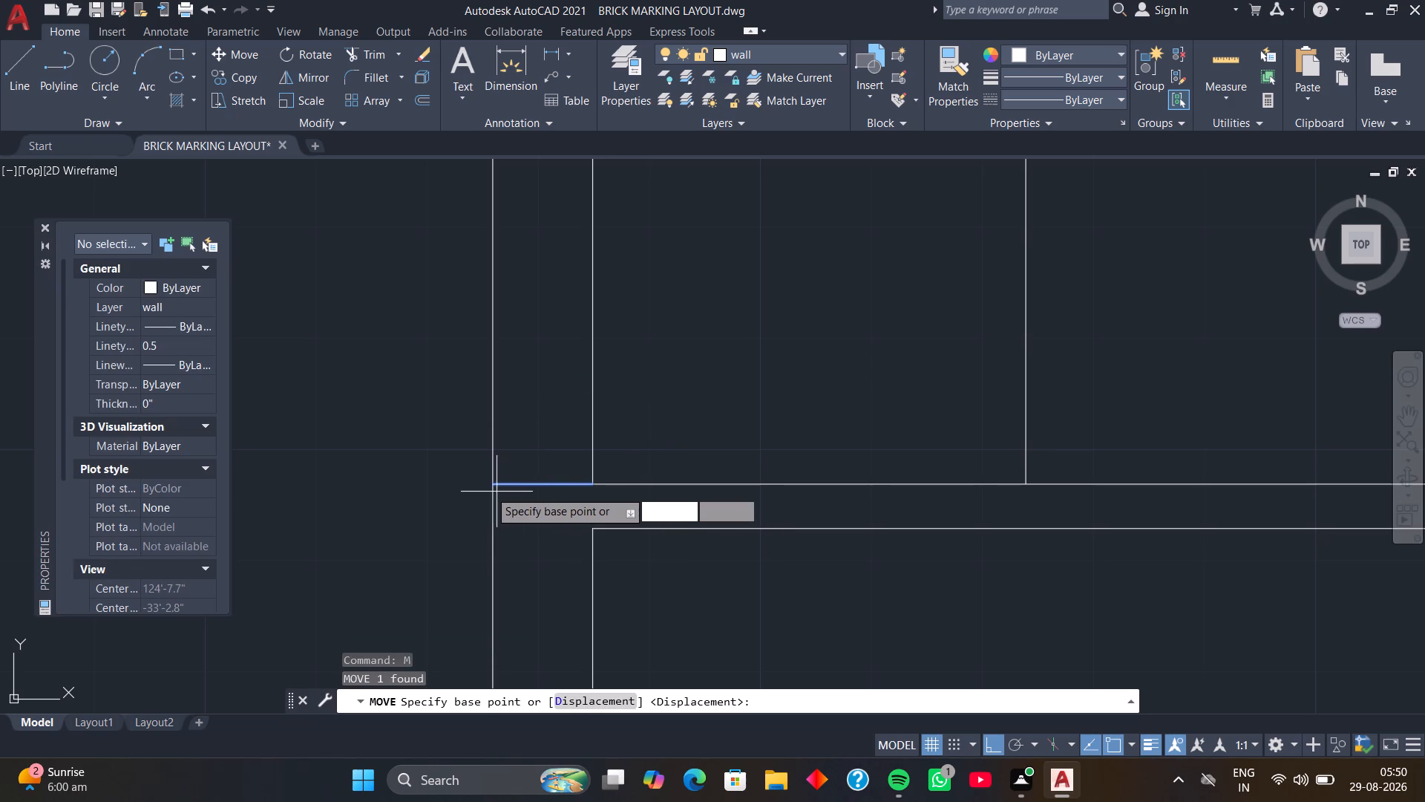
left_click(492, 484)
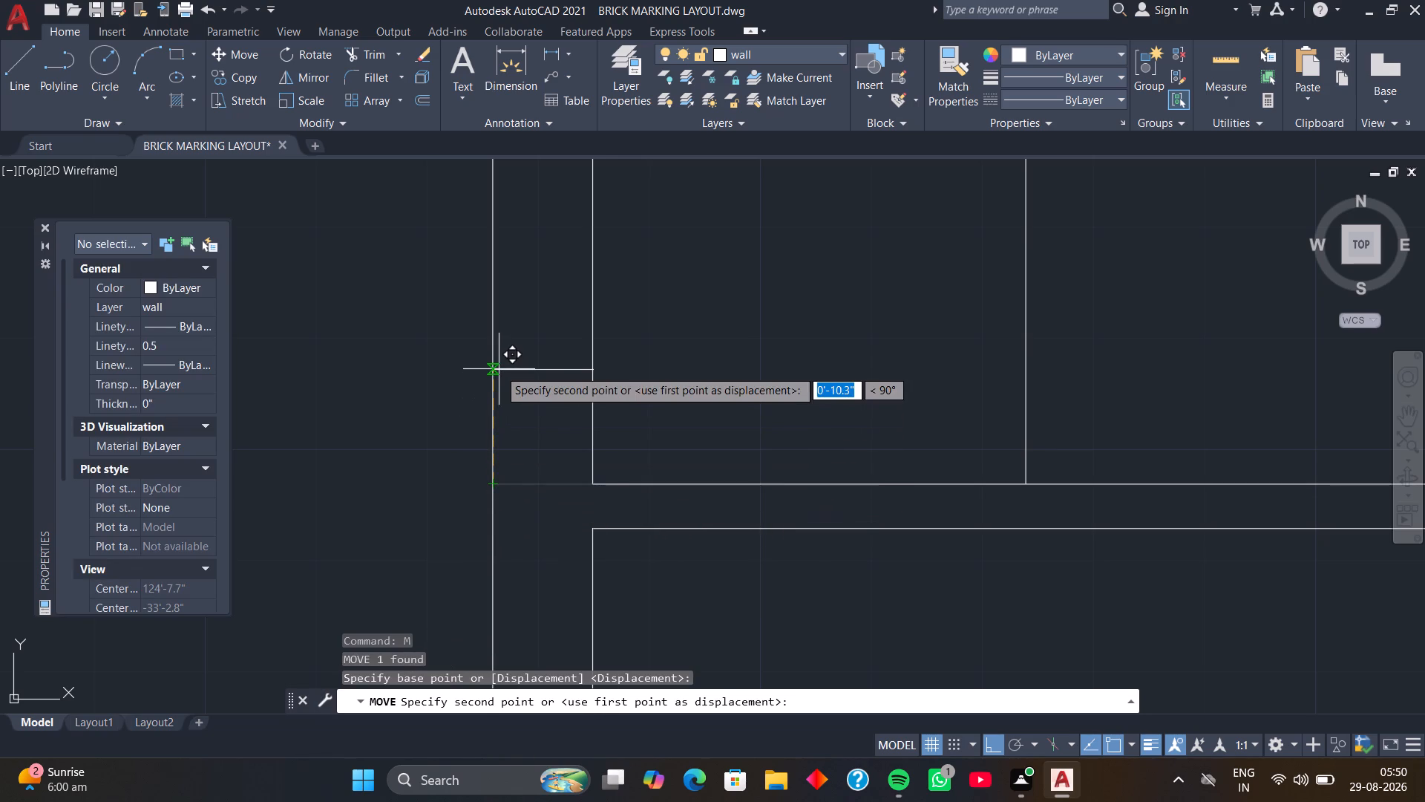
type("2'4.5")
key("Return")
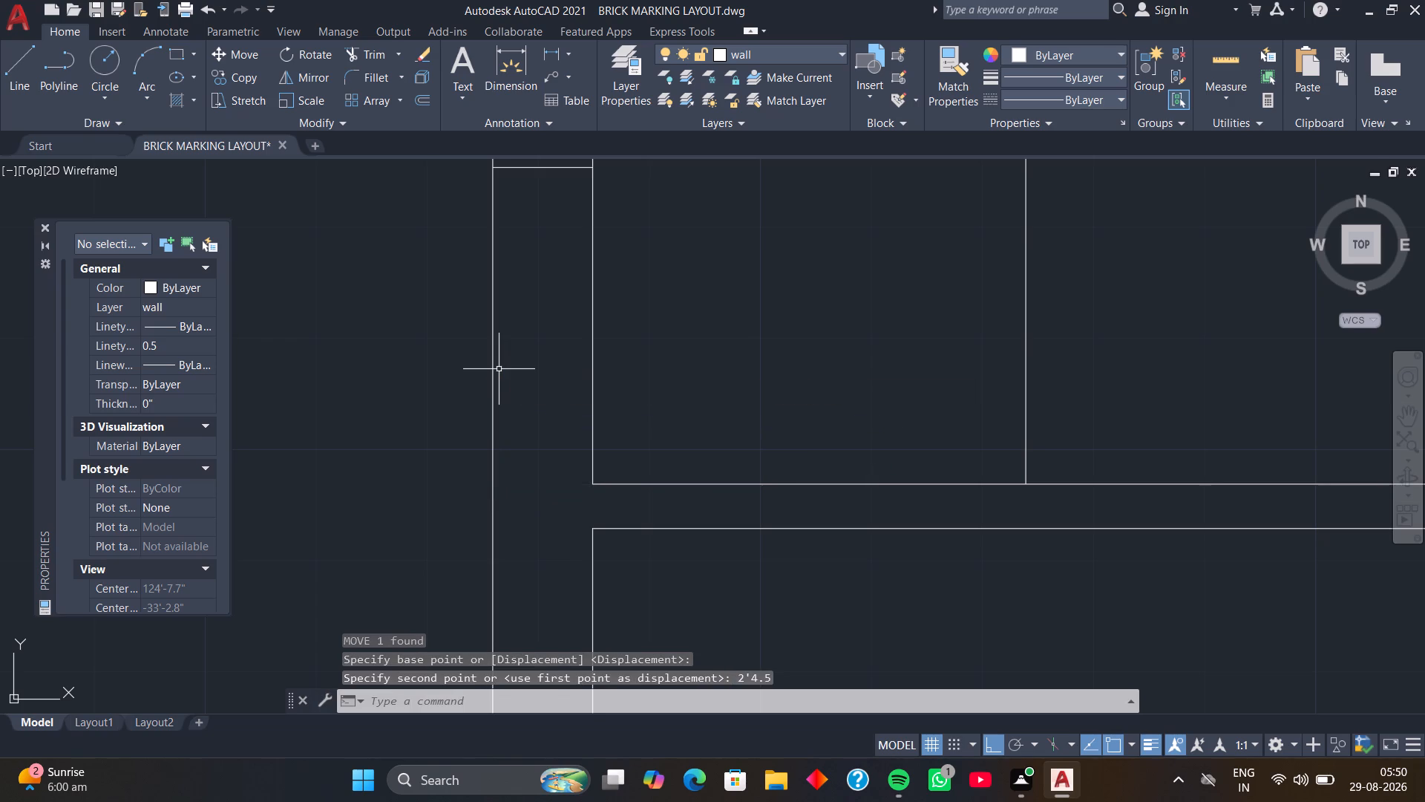
Copy the west-wall jamb line of the room north of the large west room 2' north to mark the opening's other side.
scroll(499, 369, "down", 3)
middle_click_drag(440, 324, 430, 443)
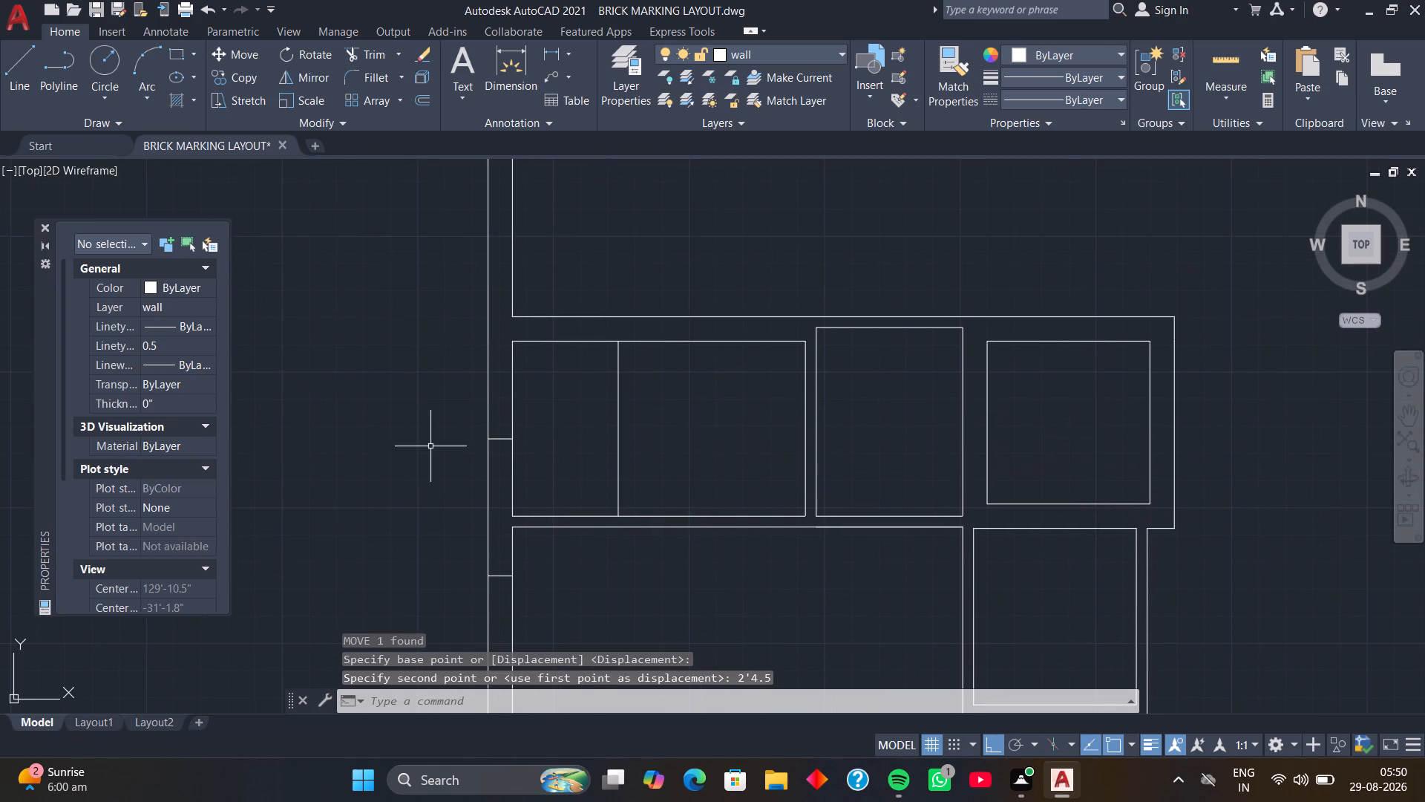
scroll(453, 444, "up", 2)
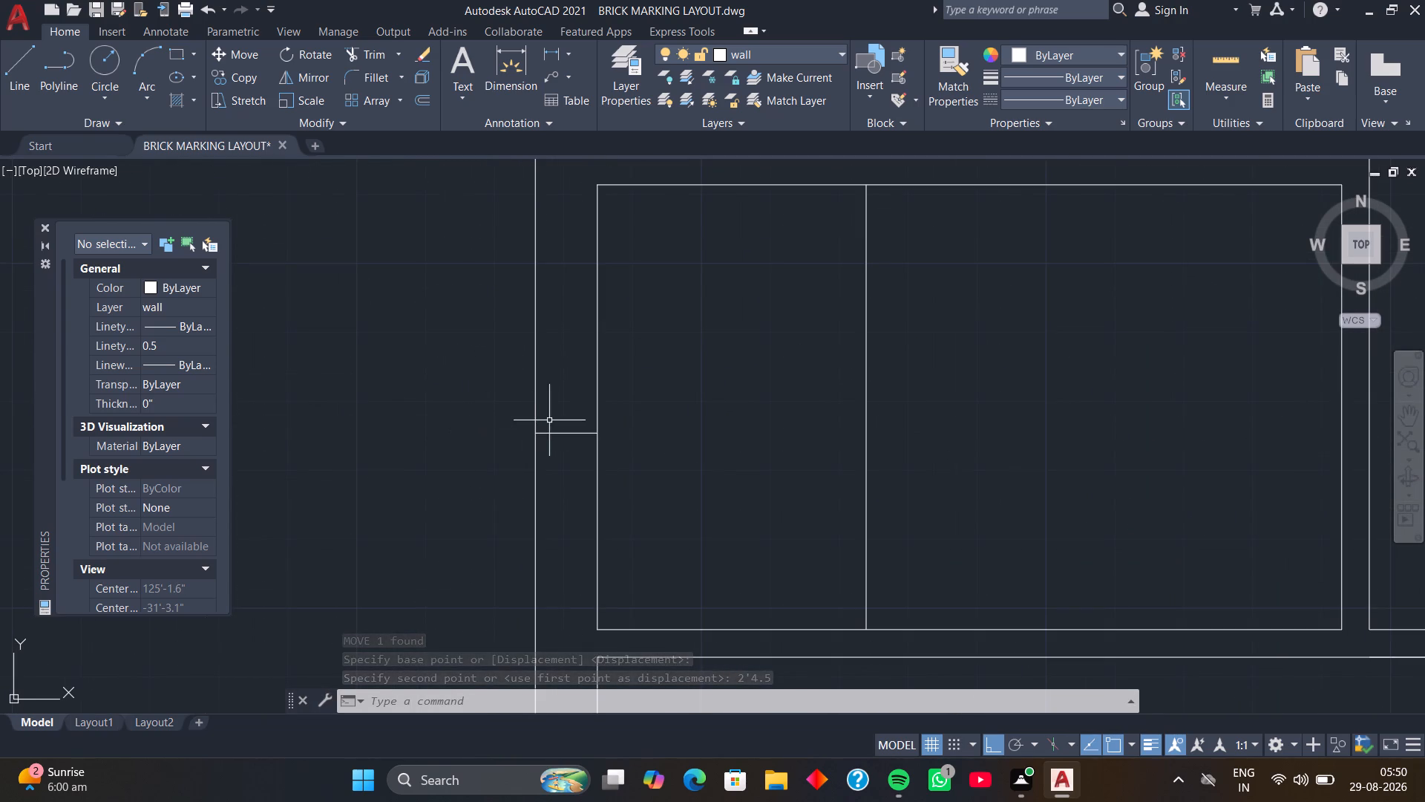
left_click(565, 431)
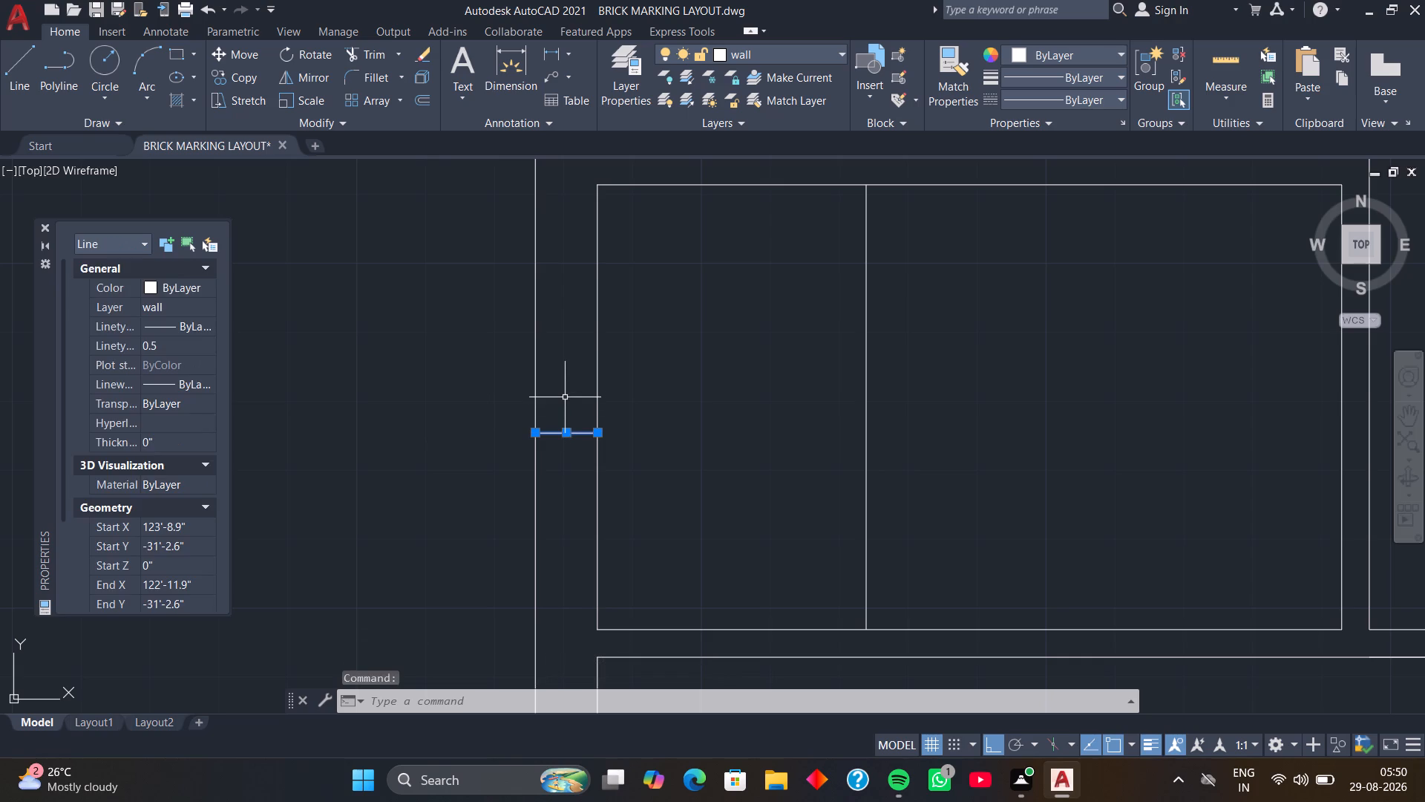
type("co")
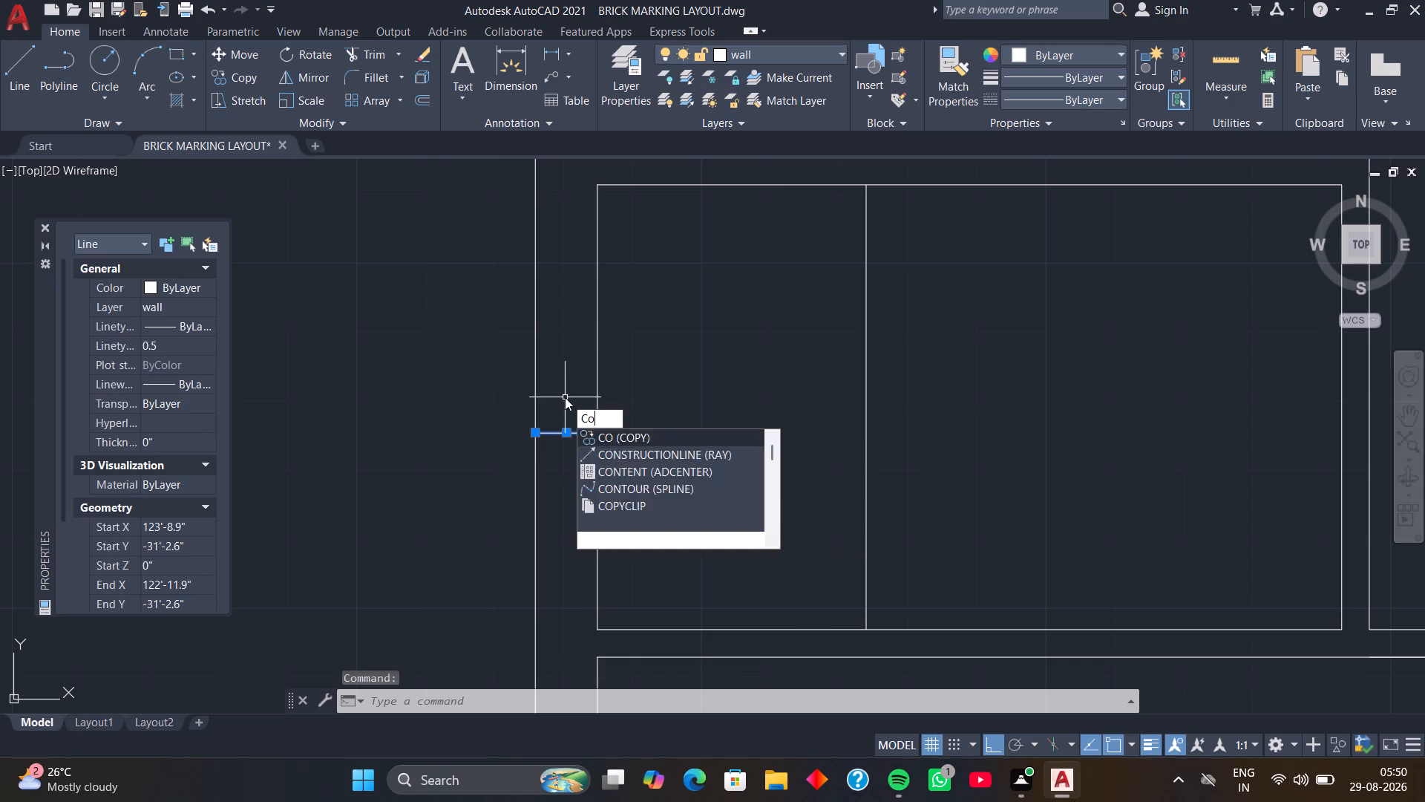
key("space")
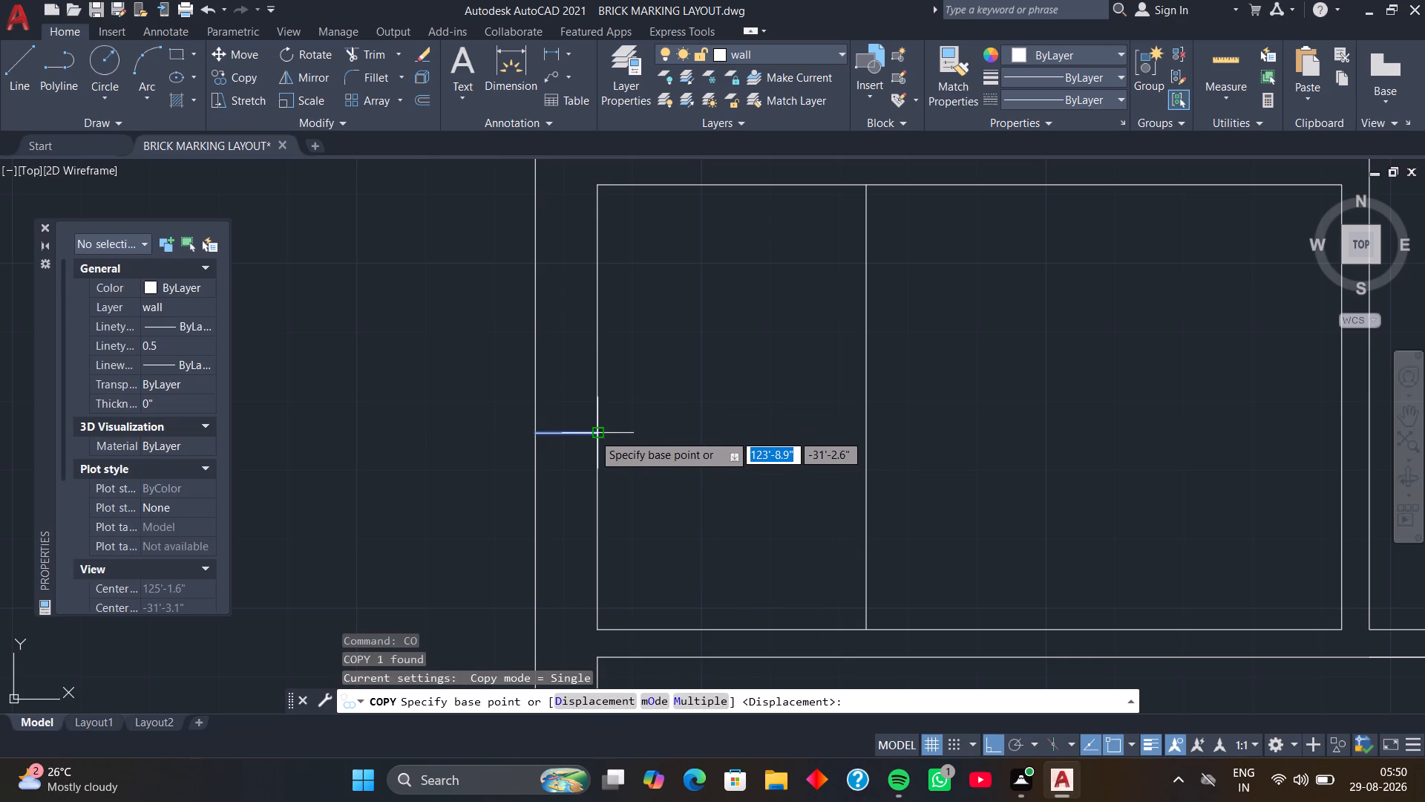
left_click(593, 434)
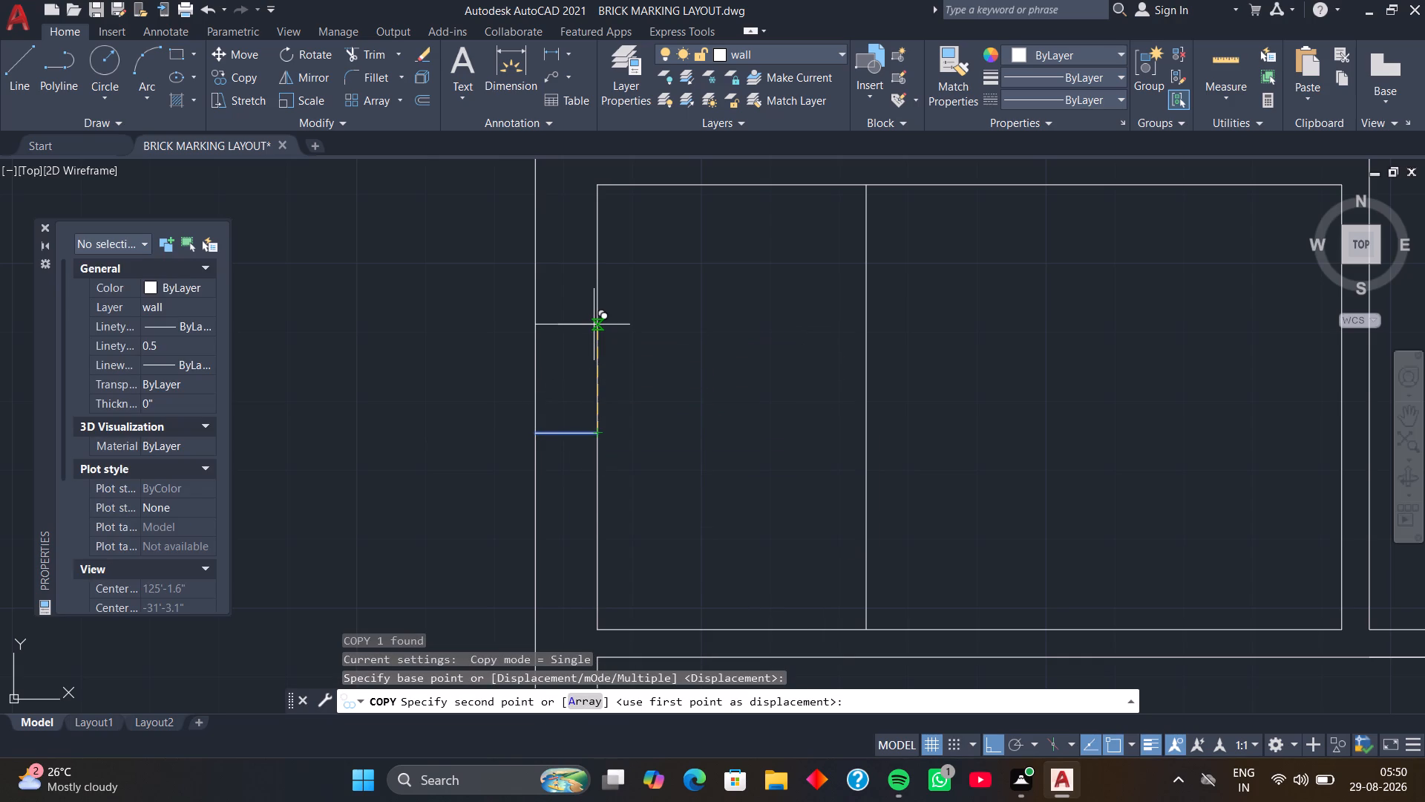
type("2'")
key("Return")
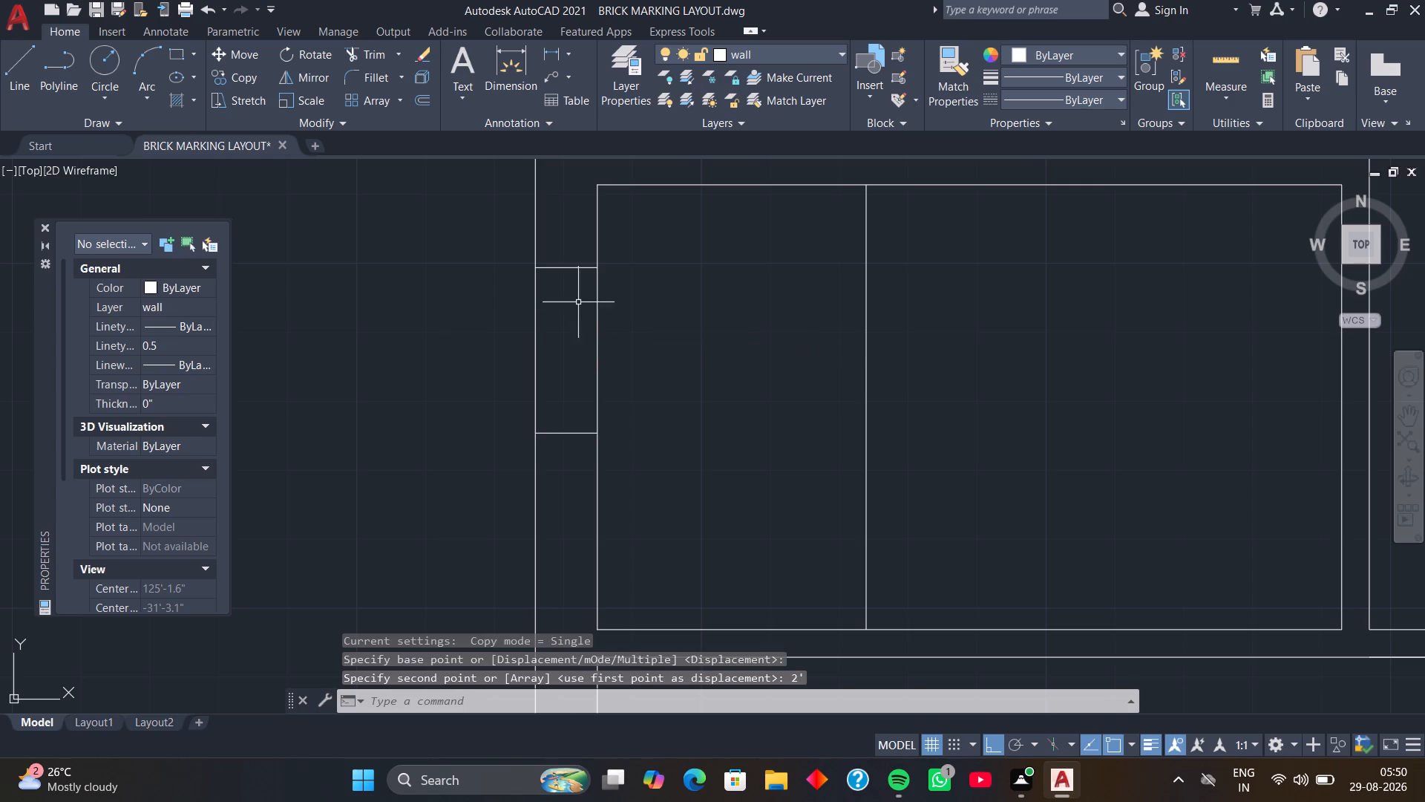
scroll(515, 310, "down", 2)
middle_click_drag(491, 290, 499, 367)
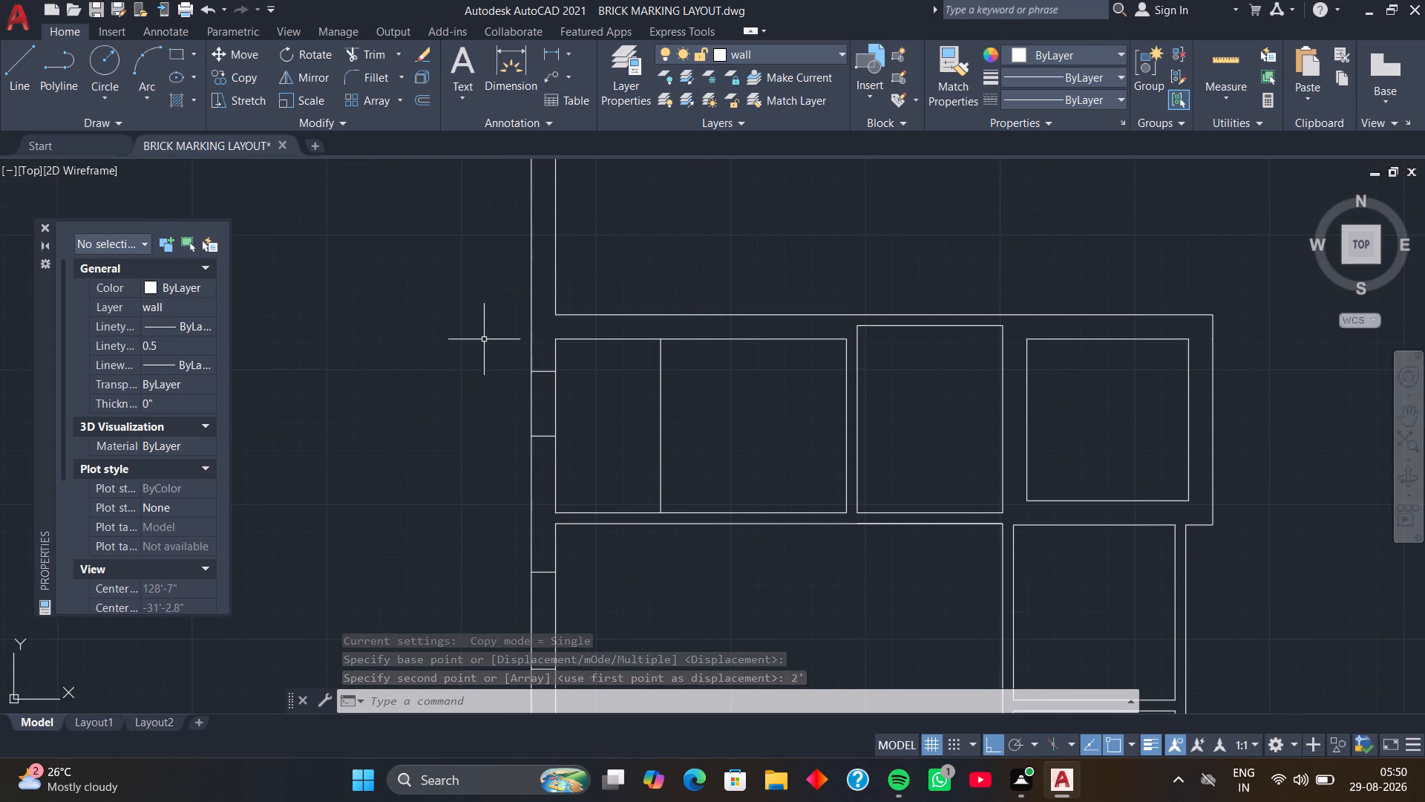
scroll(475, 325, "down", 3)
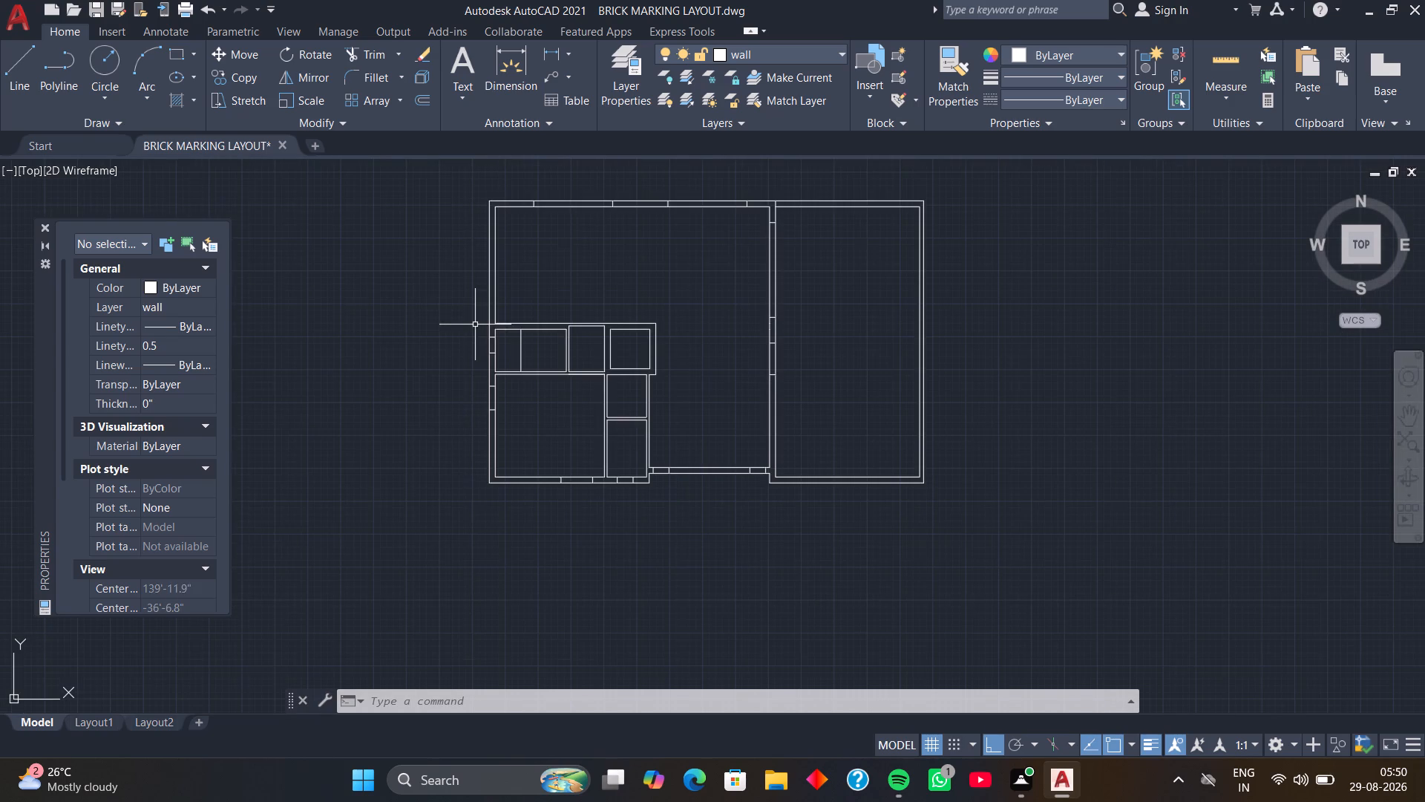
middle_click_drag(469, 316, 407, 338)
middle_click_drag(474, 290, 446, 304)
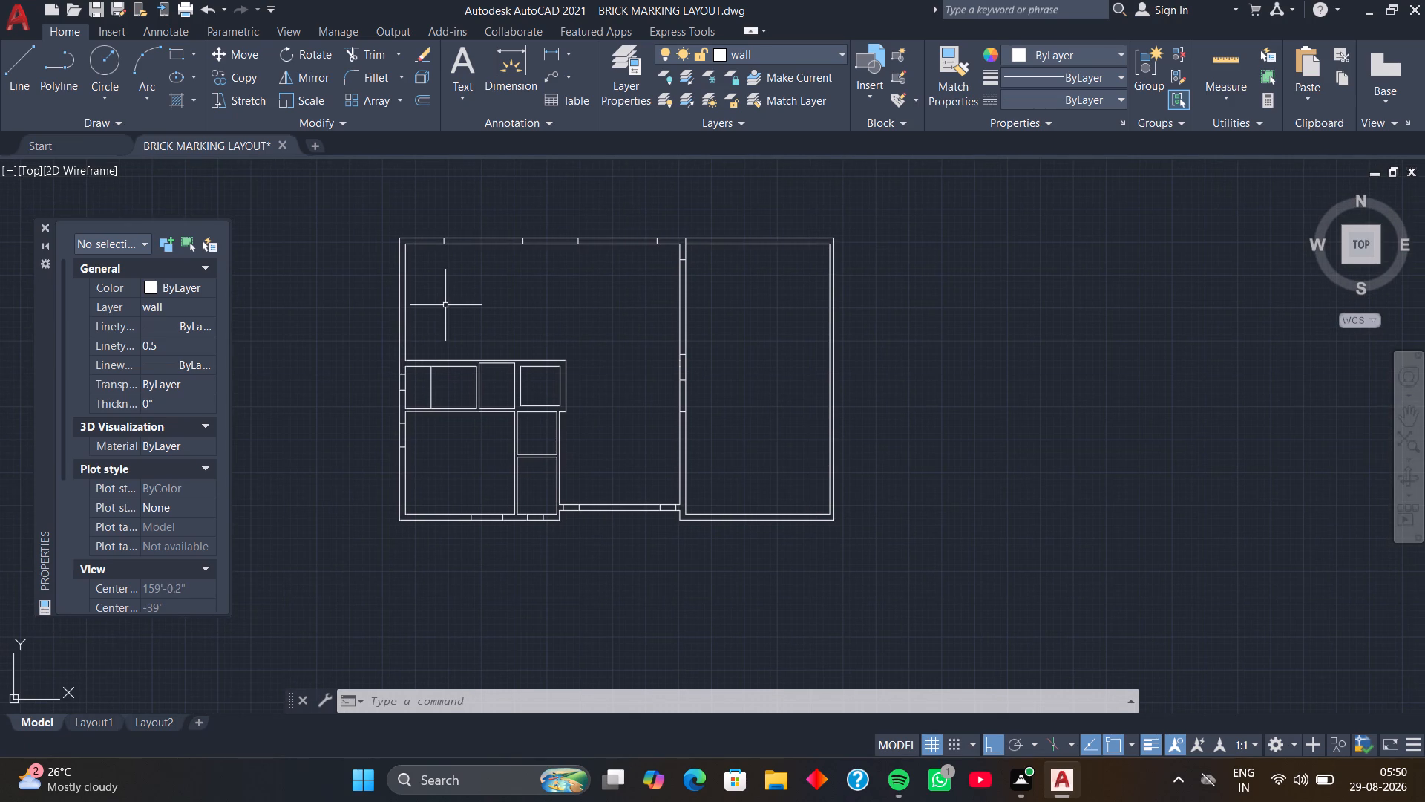
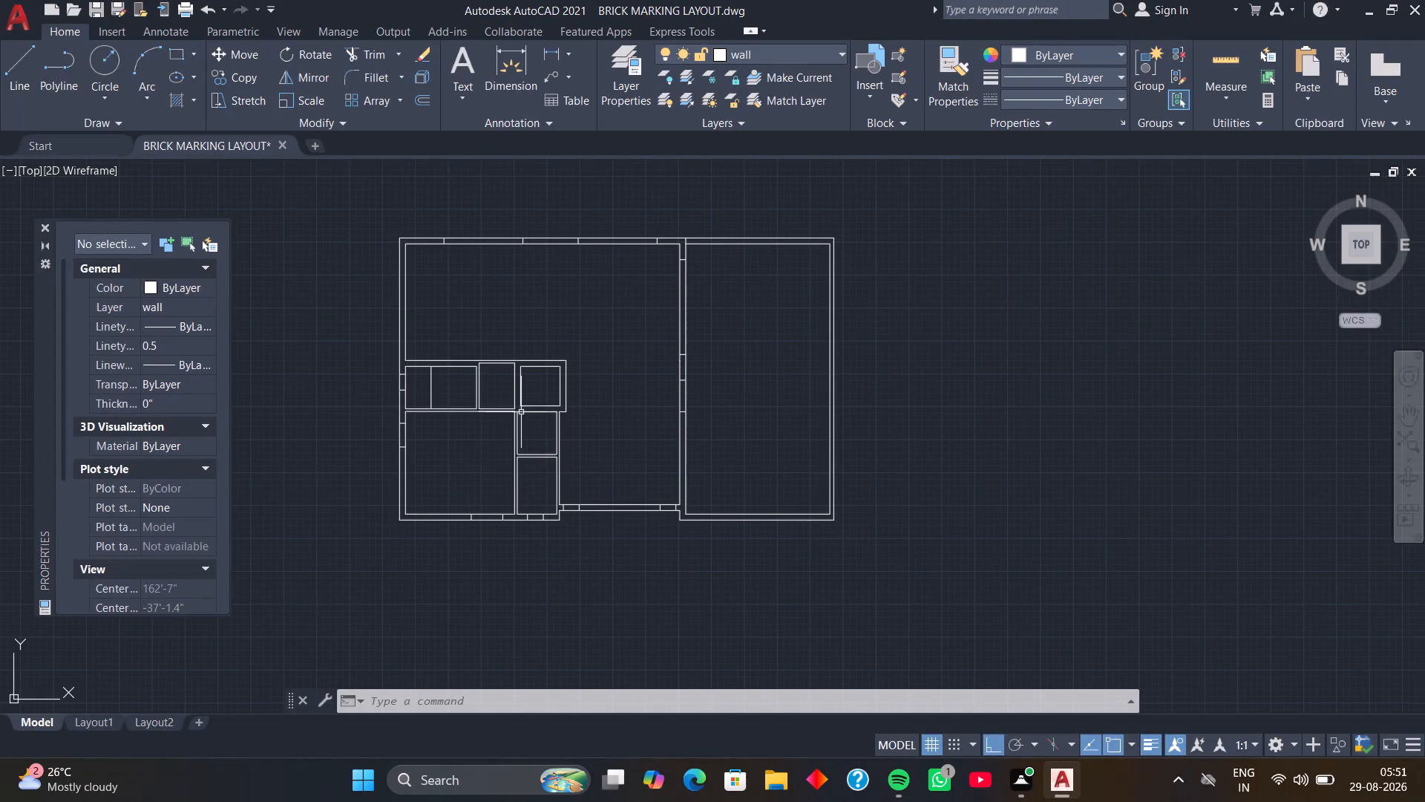
Draw a 4" line closing the south end of the partition between the room north of the large west room and its eastern neighbour.
scroll(499, 460, "up", 4)
middle_click_drag(462, 368, 627, 476)
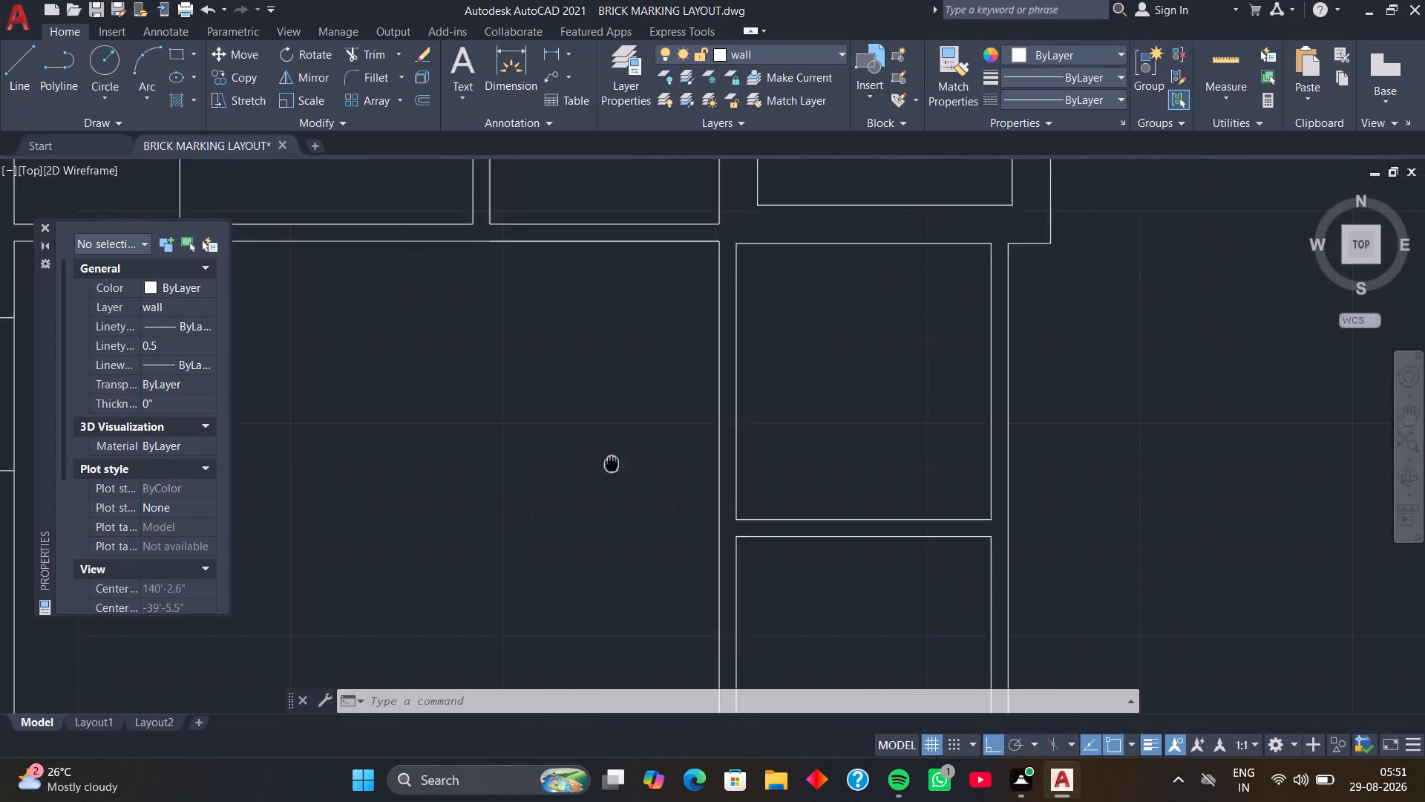
middle_click_drag(627, 476, 649, 498)
middle_click_drag(416, 385, 790, 516)
scroll(692, 296, "down", 1)
middle_click_drag(679, 268, 625, 378)
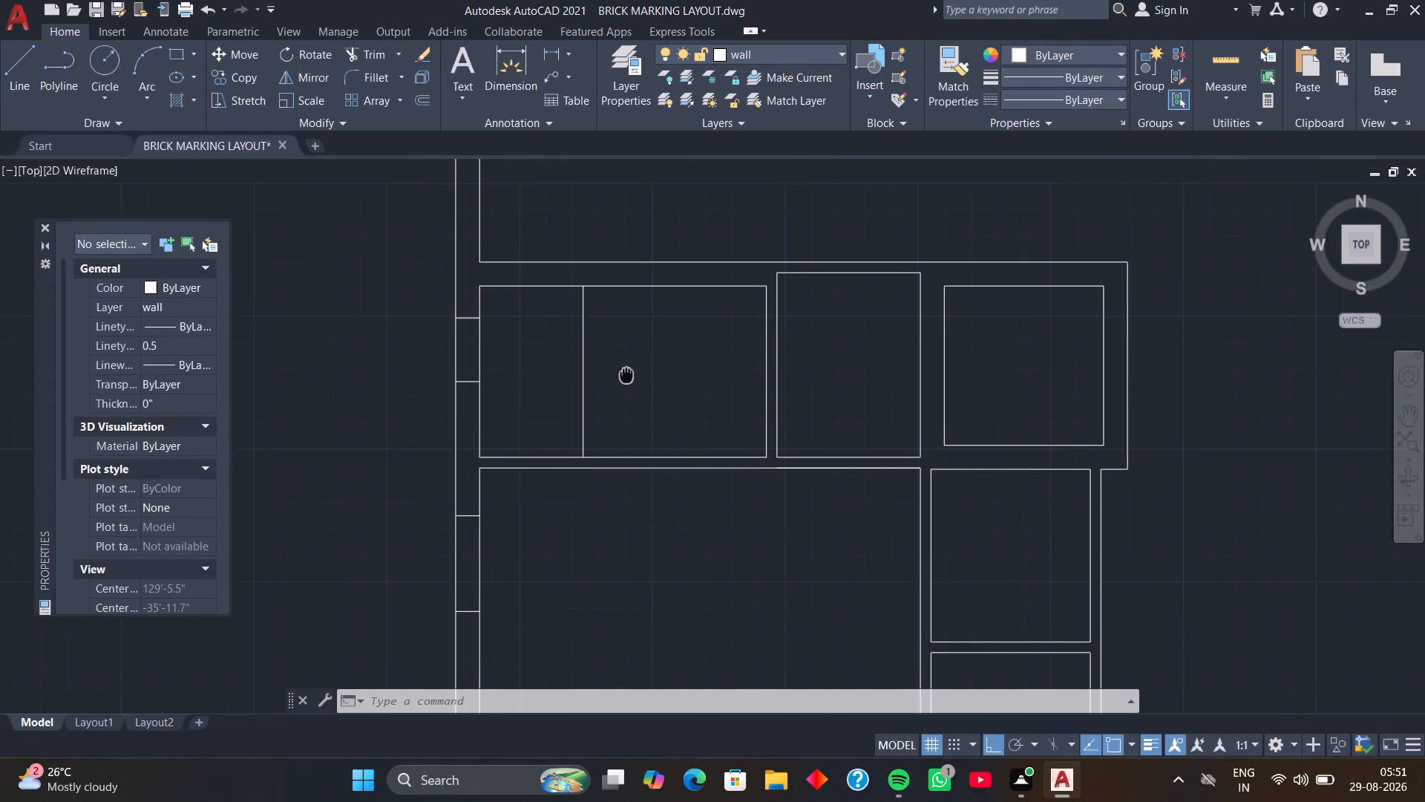
middle_click_drag(625, 378, 625, 380)
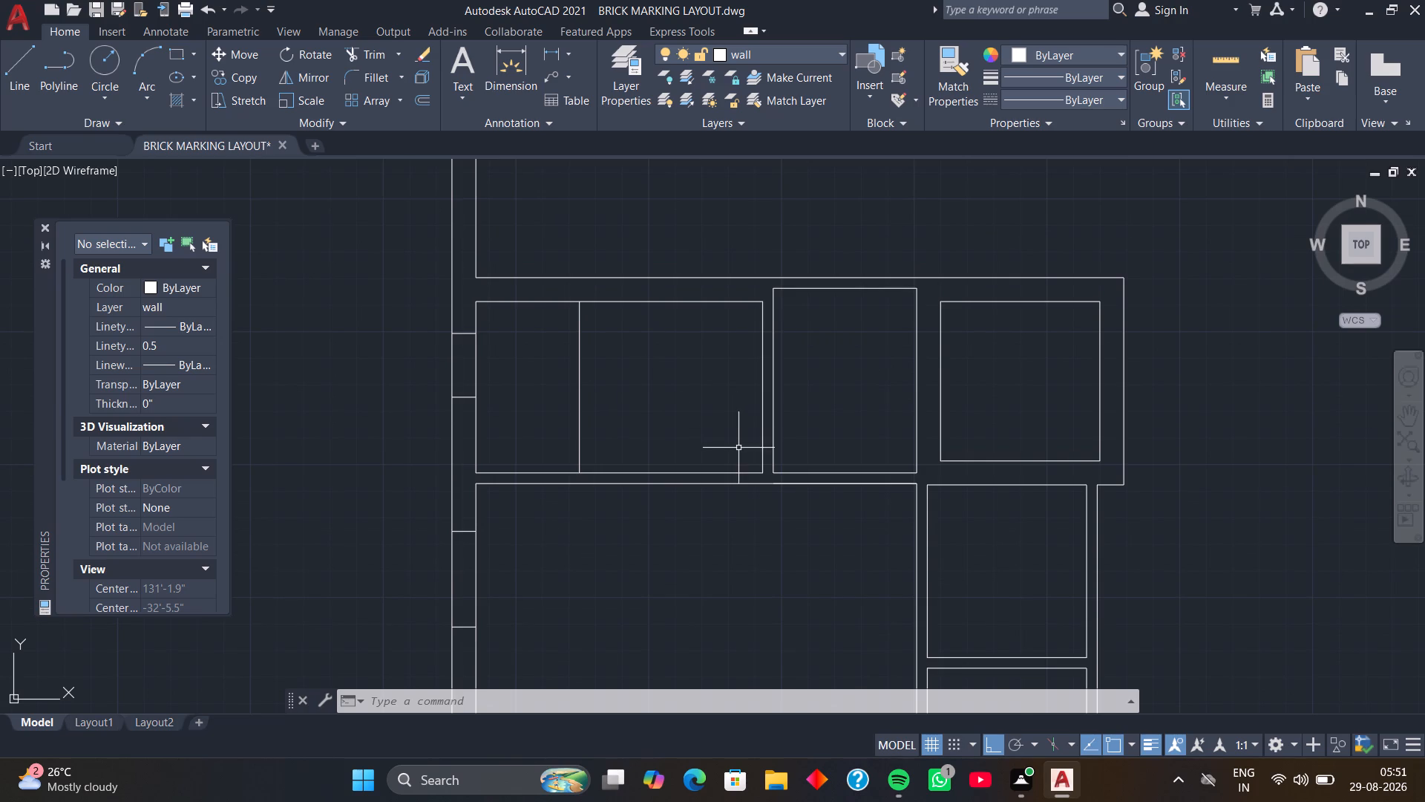
scroll(739, 449, "up", 2)
middle_click_drag(739, 449, 597, 382)
middle_click_drag(600, 391, 563, 388)
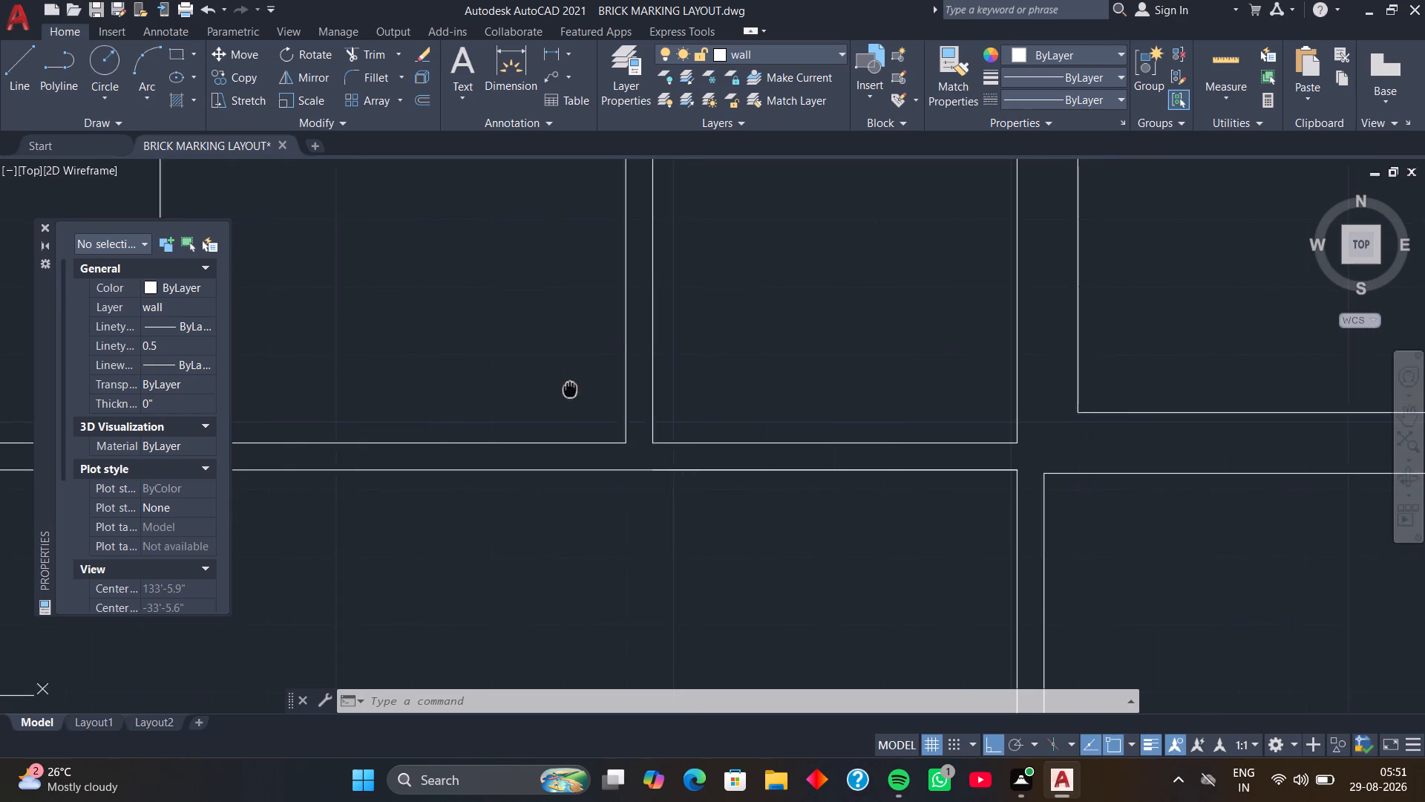
middle_click_drag(563, 388, 534, 391)
type("l")
key("space")
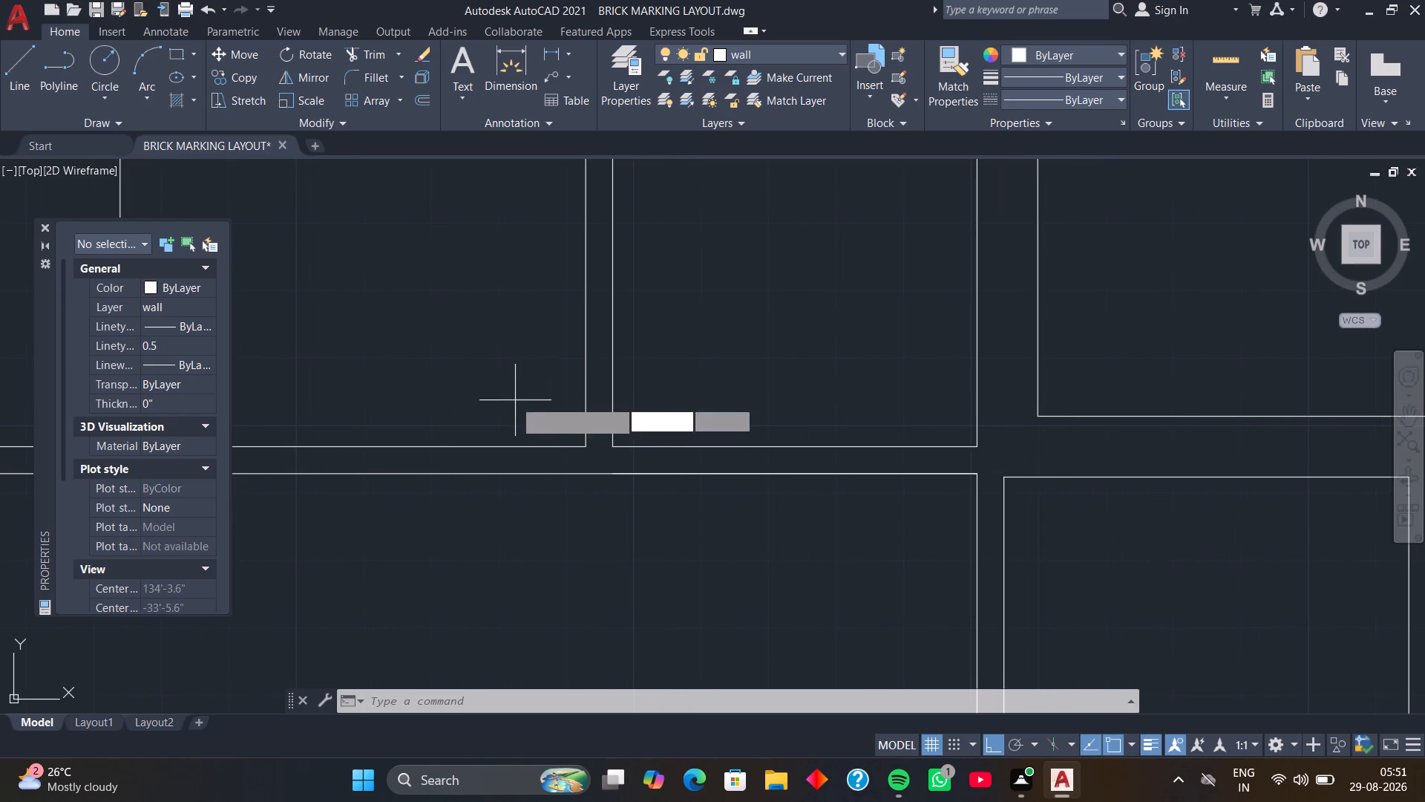
left_click(584, 447)
left_click(612, 446)
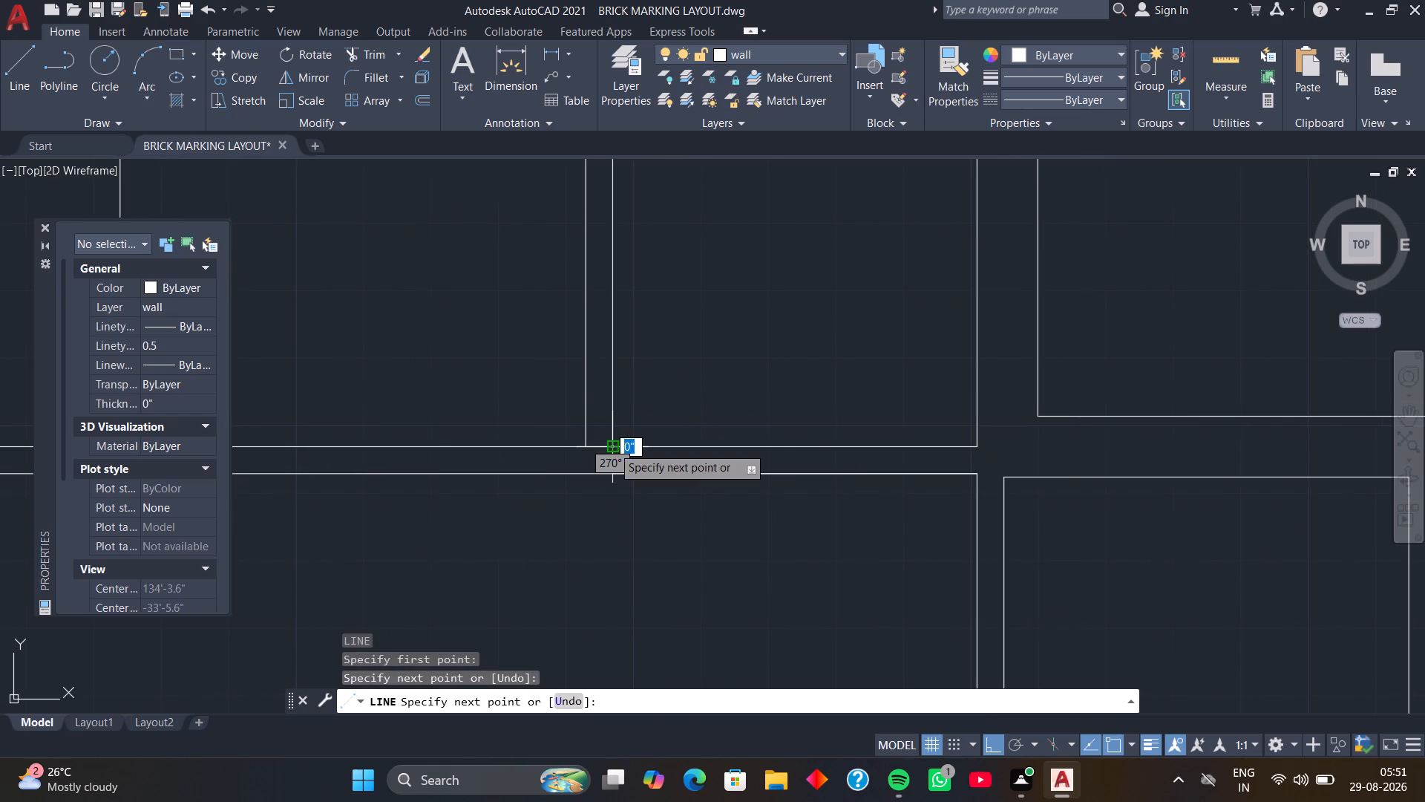
key("space")
Copy the 4" line at the partition's south end 2'9" north to mark the opening's other side.
left_click(605, 446)
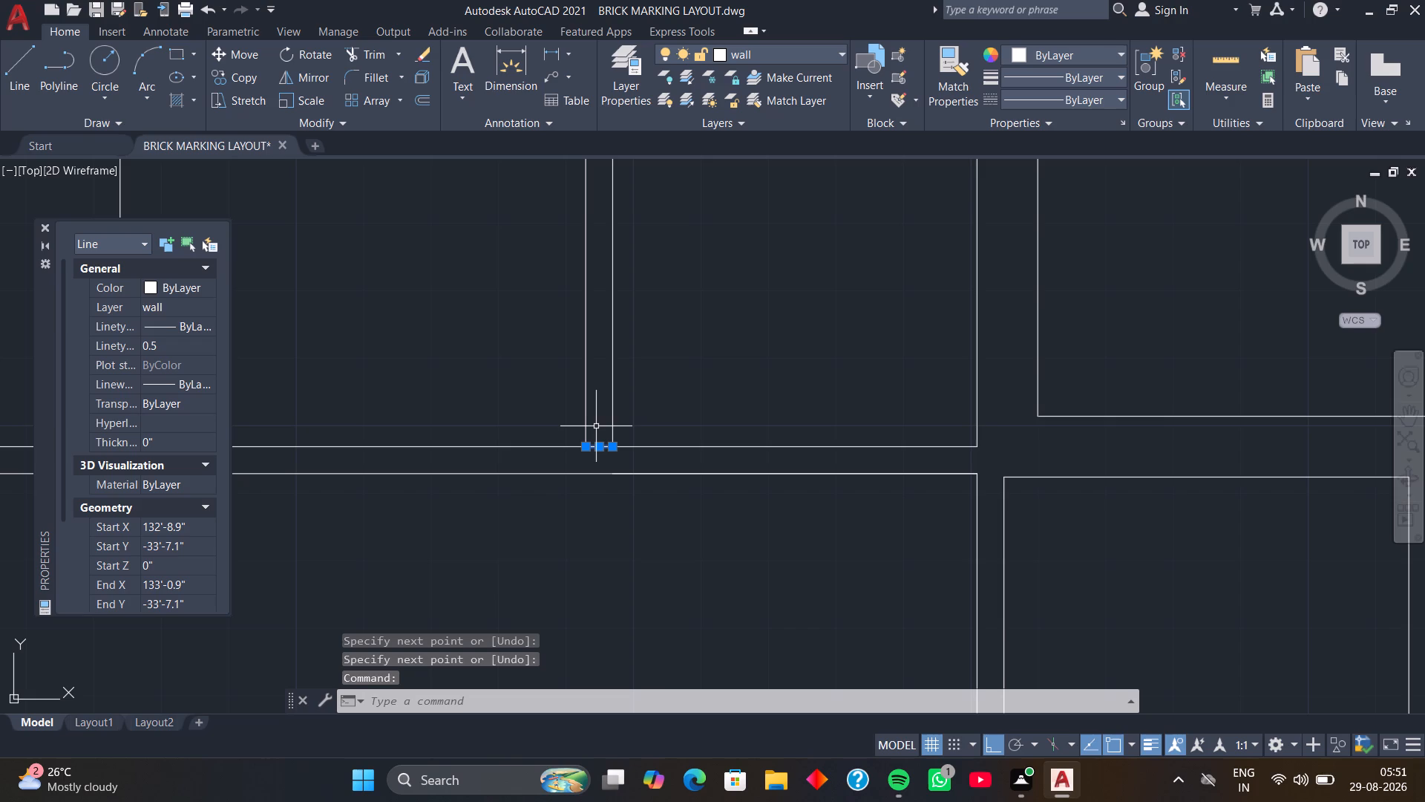
key("c")
key("o")
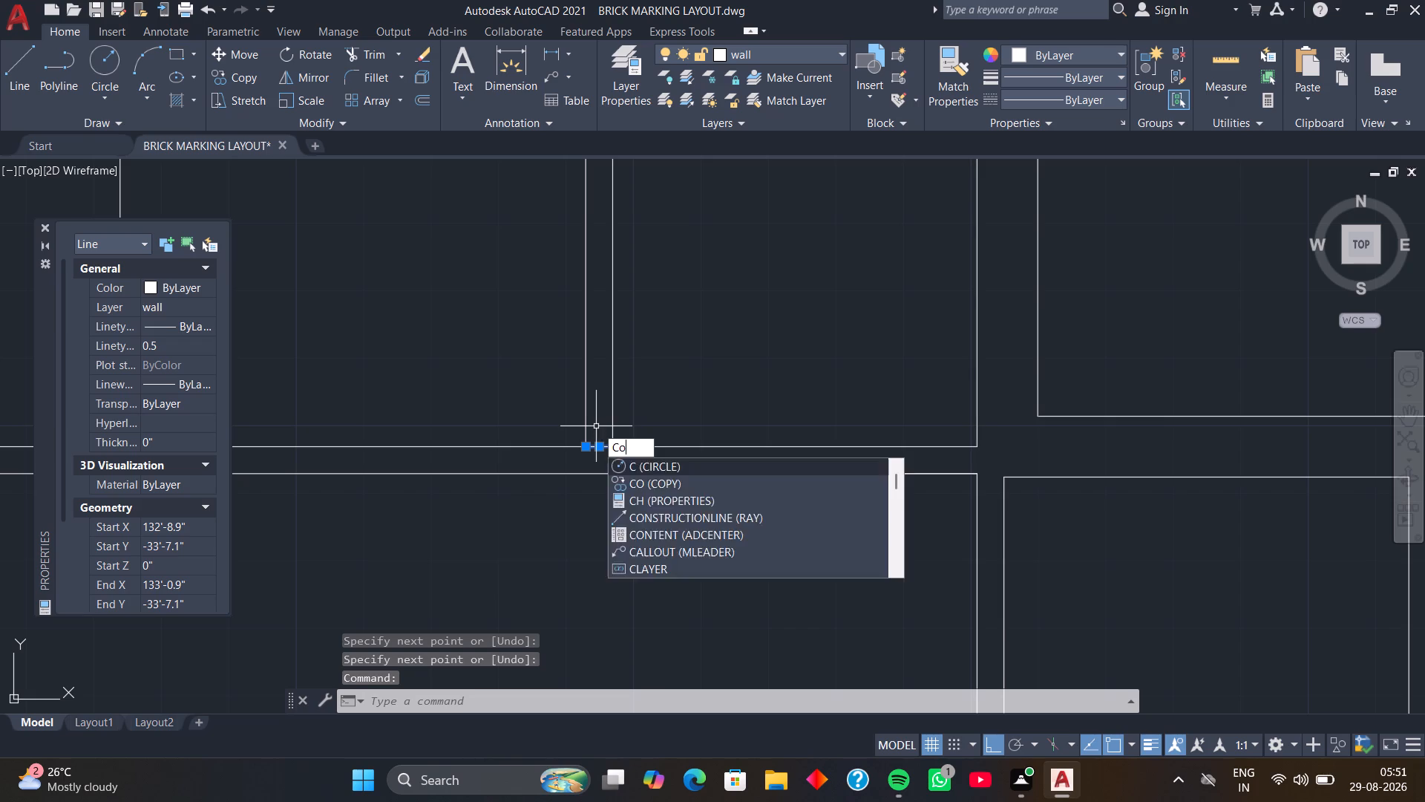
key("space")
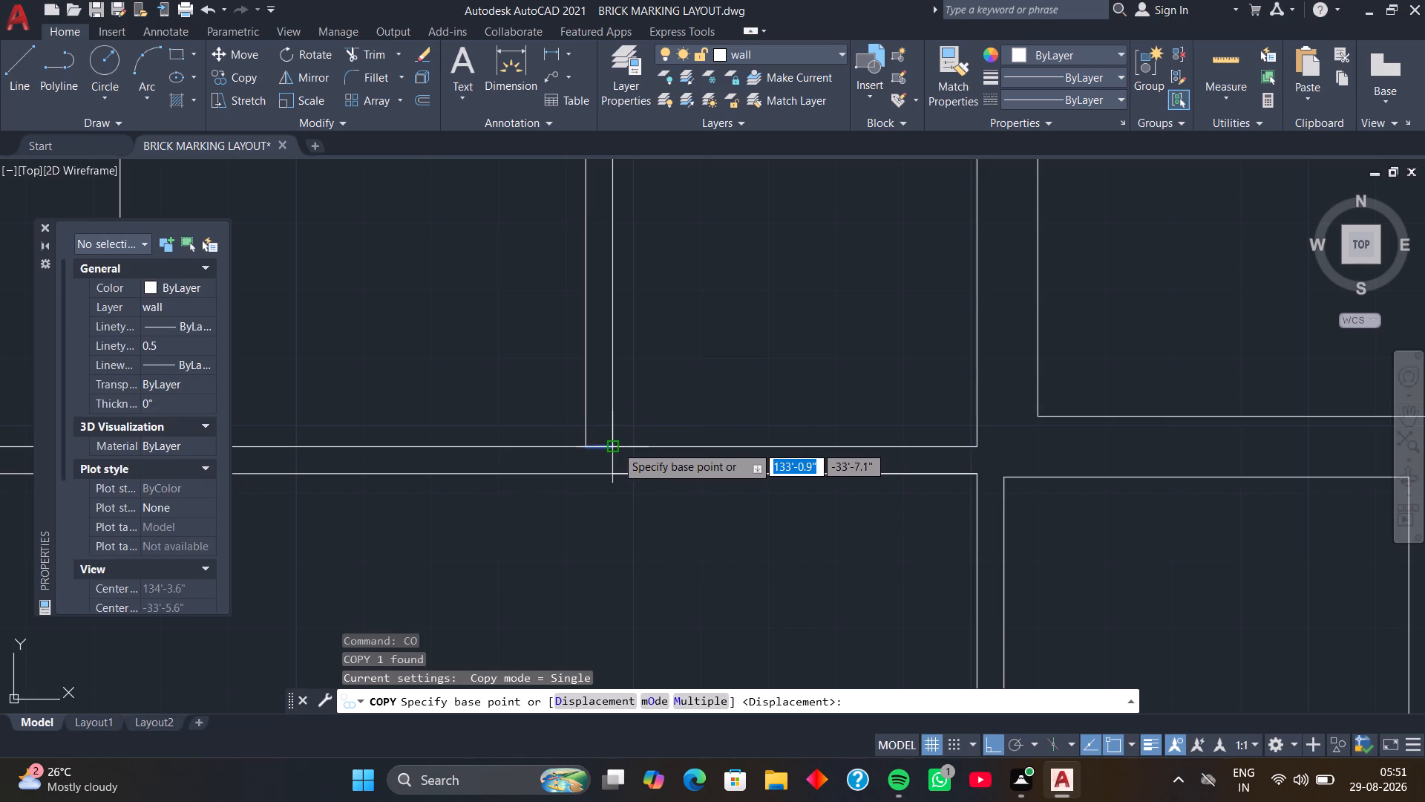
left_click(615, 446)
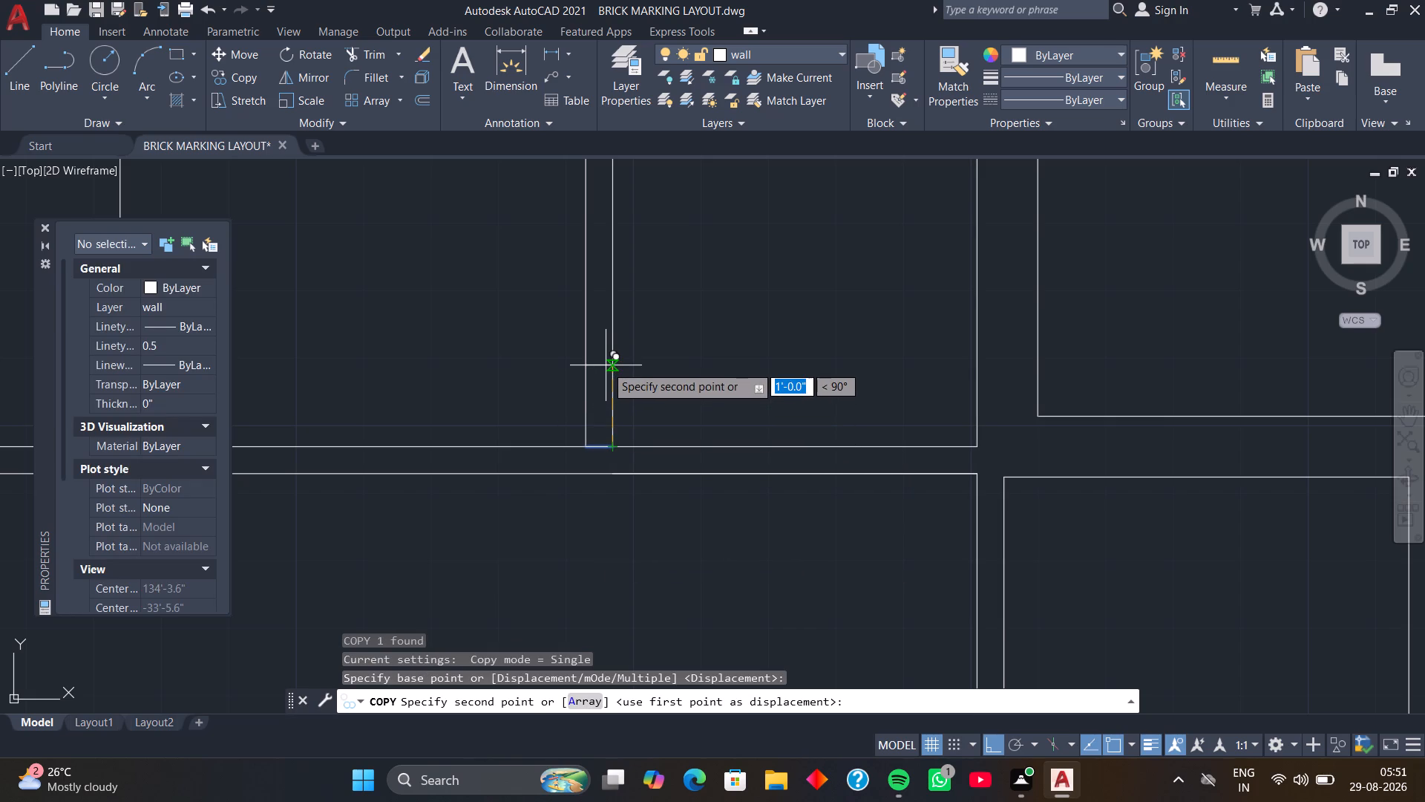
type("2'9")
key("Return")
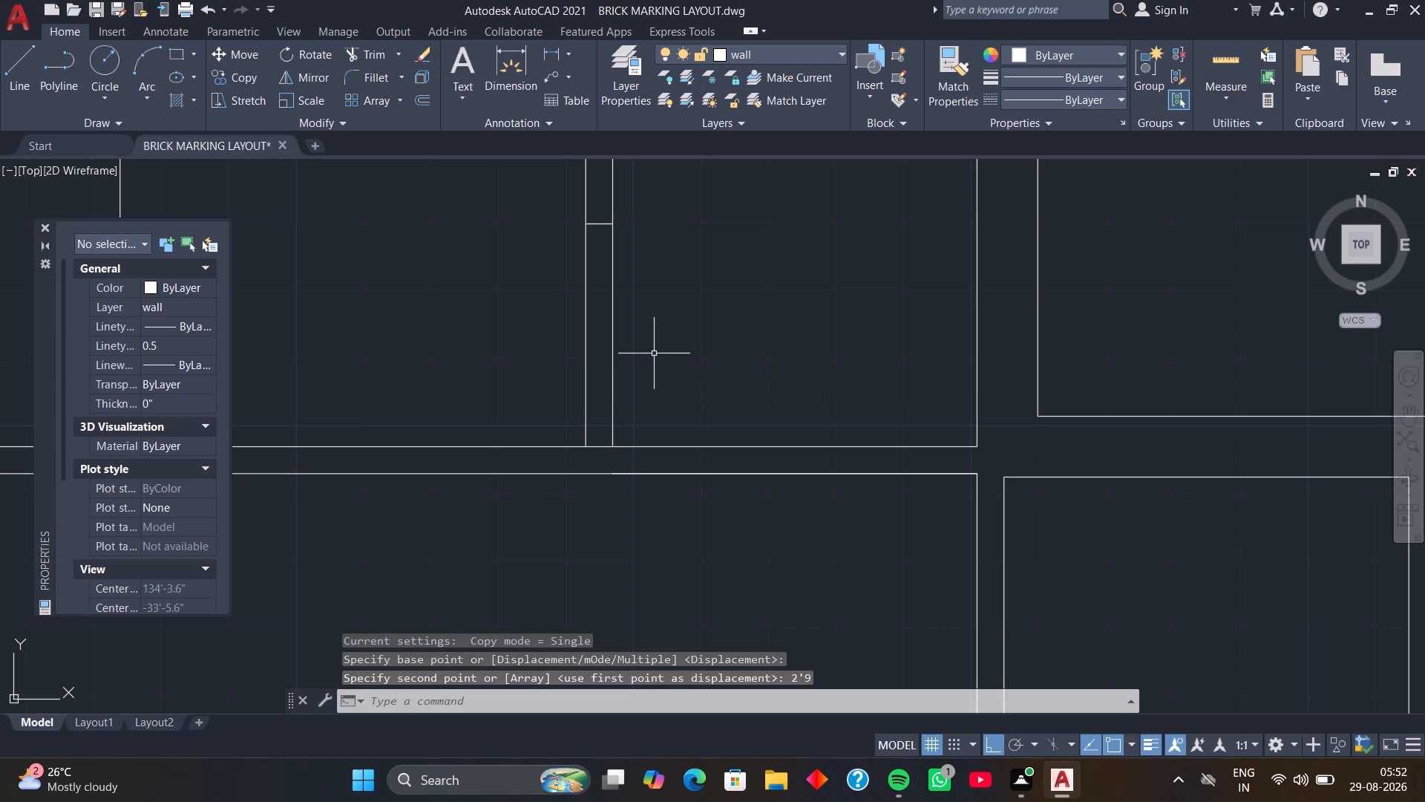
Trim both partition wall lines south of the copied 4" line to open the doorway.
type("tr")
key("space")
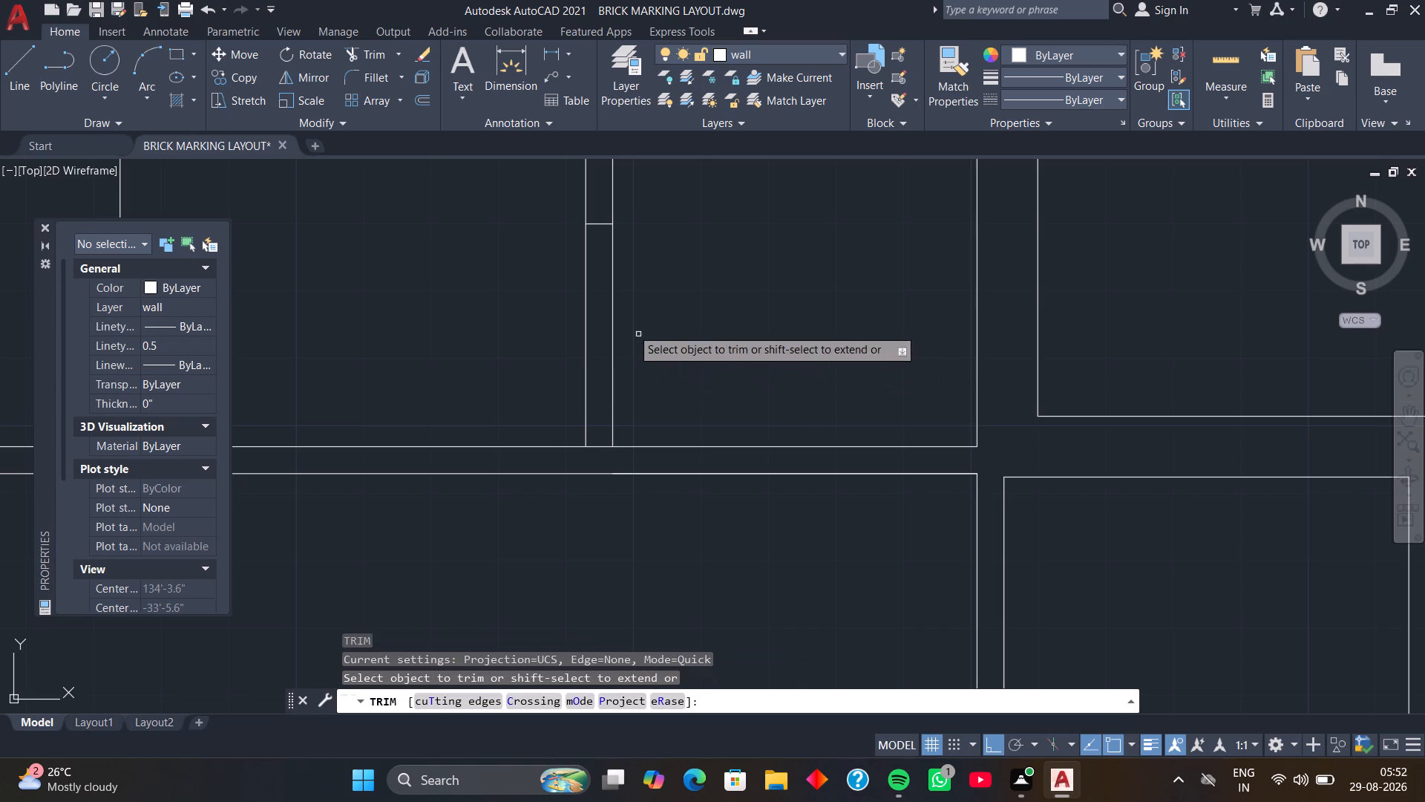
left_click_drag(629, 325, 527, 348)
key("space")
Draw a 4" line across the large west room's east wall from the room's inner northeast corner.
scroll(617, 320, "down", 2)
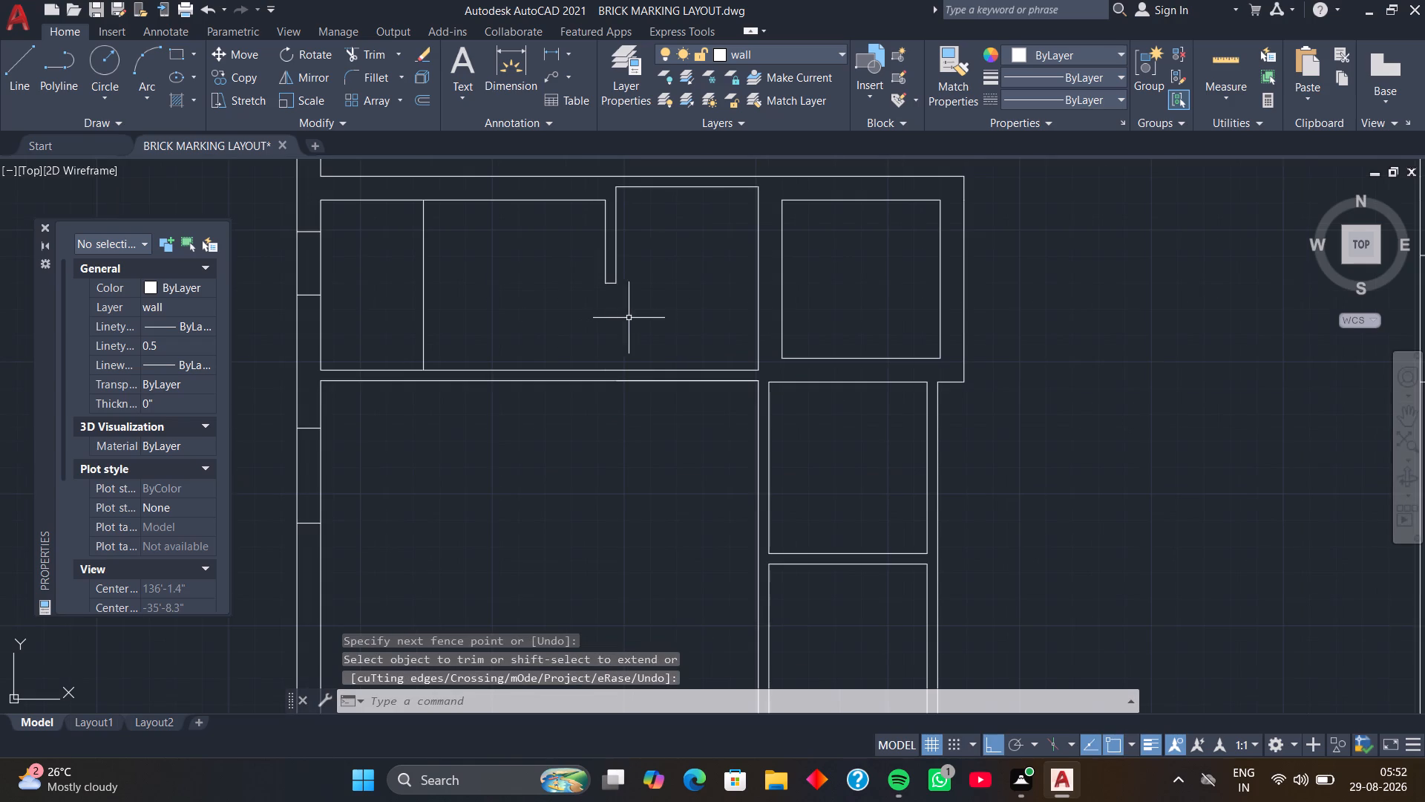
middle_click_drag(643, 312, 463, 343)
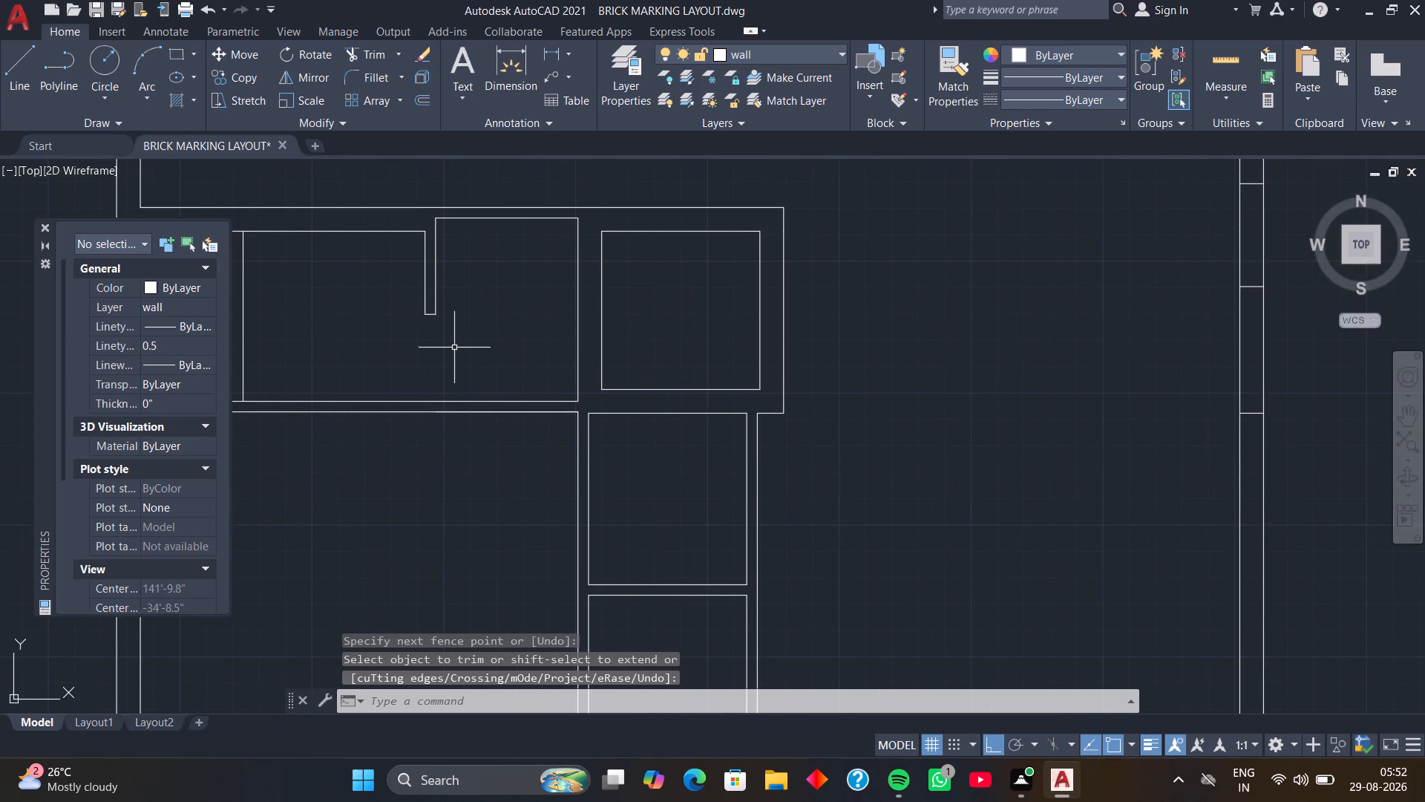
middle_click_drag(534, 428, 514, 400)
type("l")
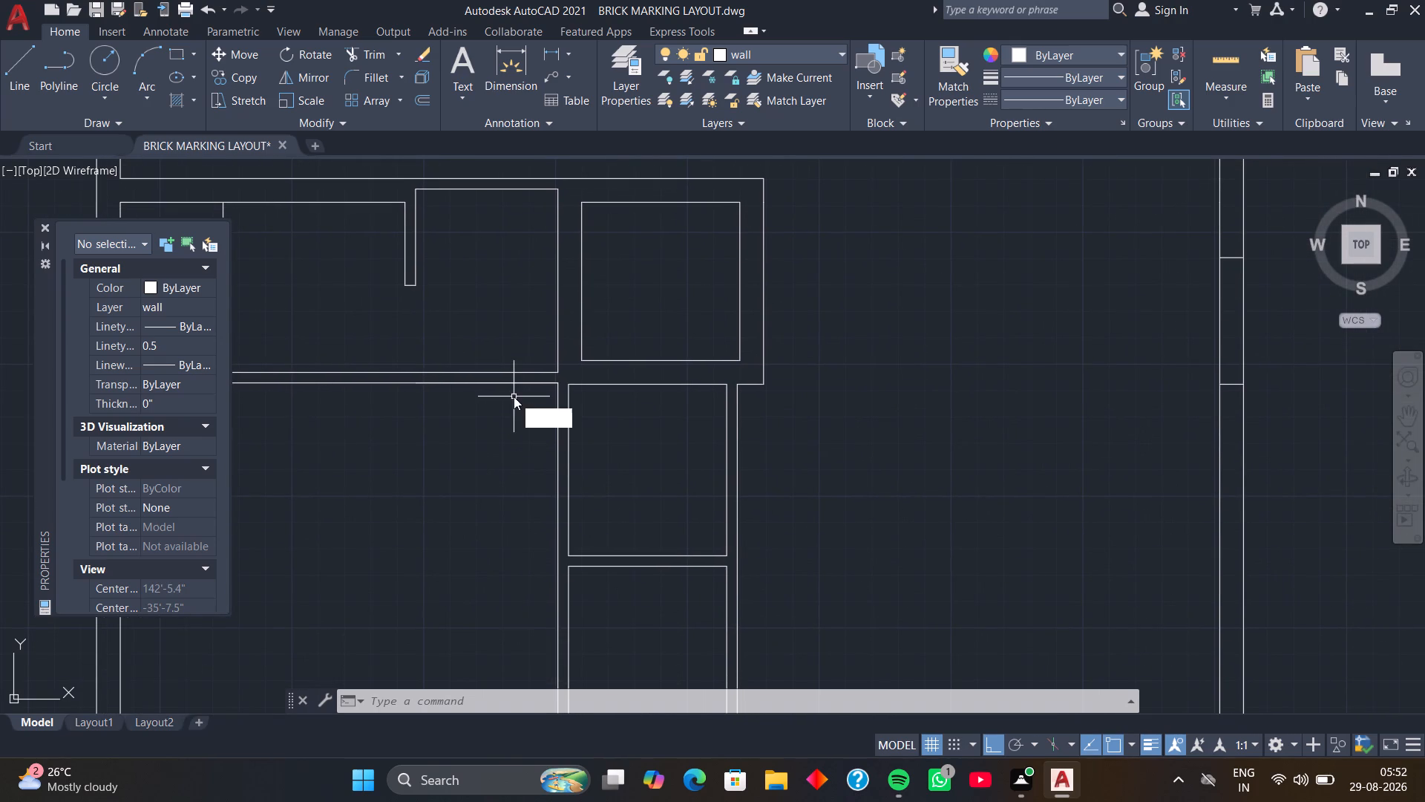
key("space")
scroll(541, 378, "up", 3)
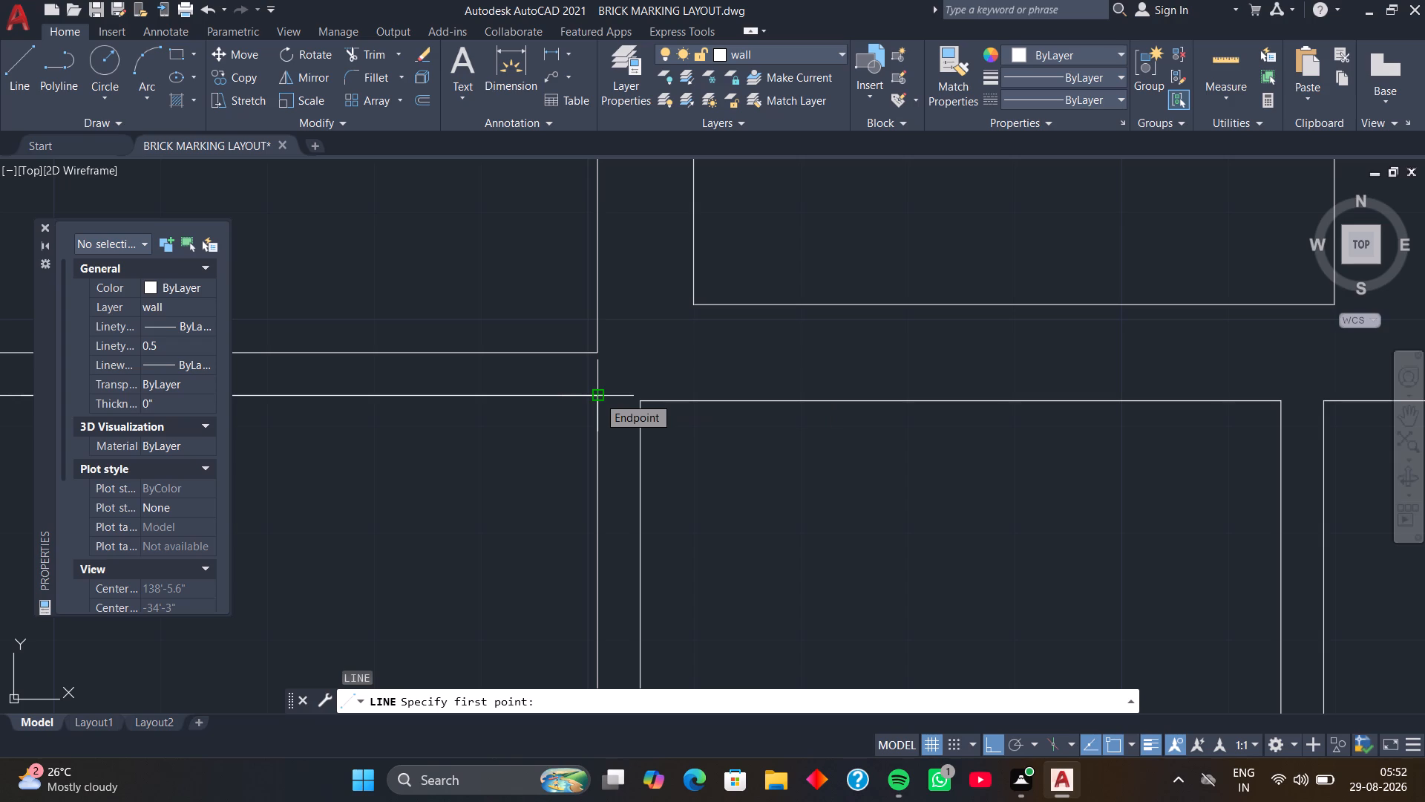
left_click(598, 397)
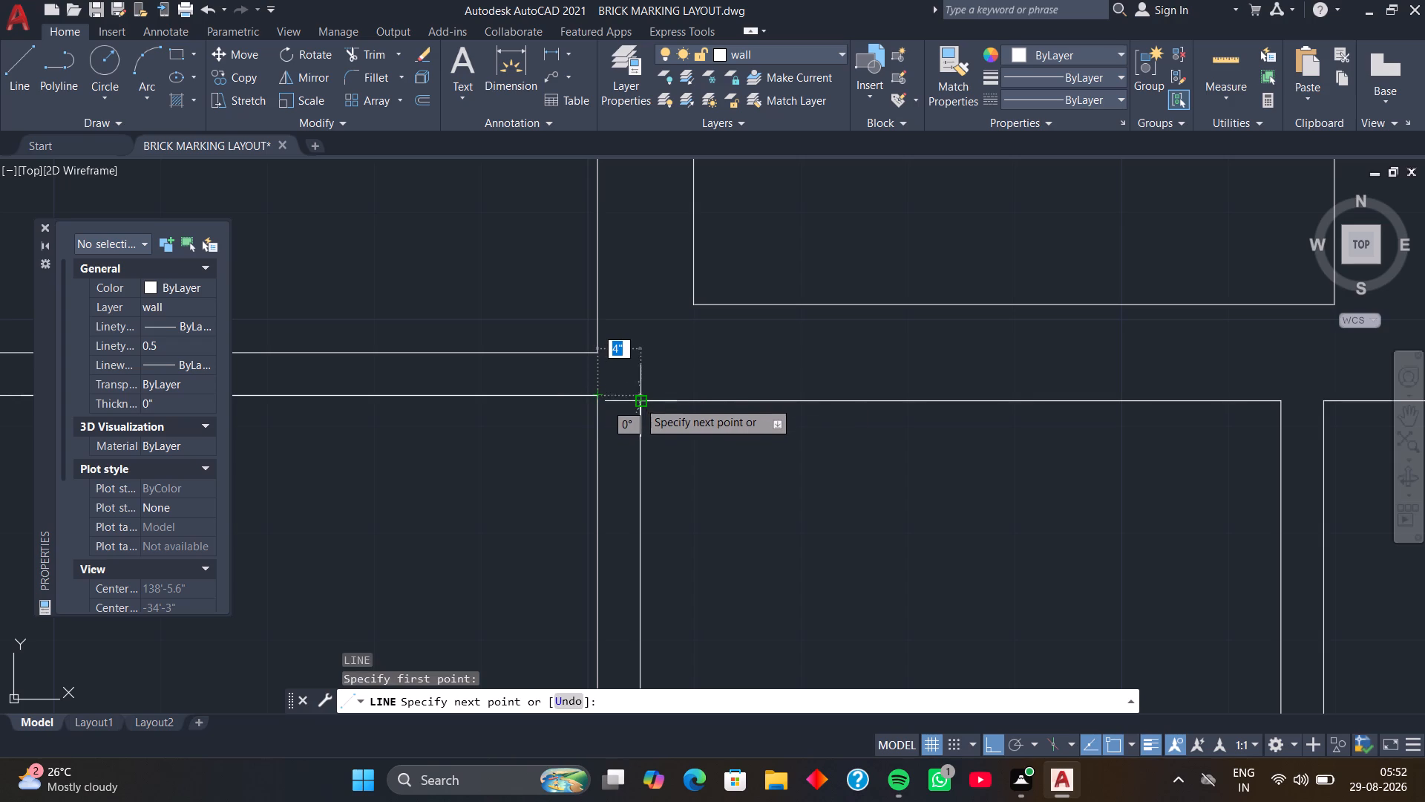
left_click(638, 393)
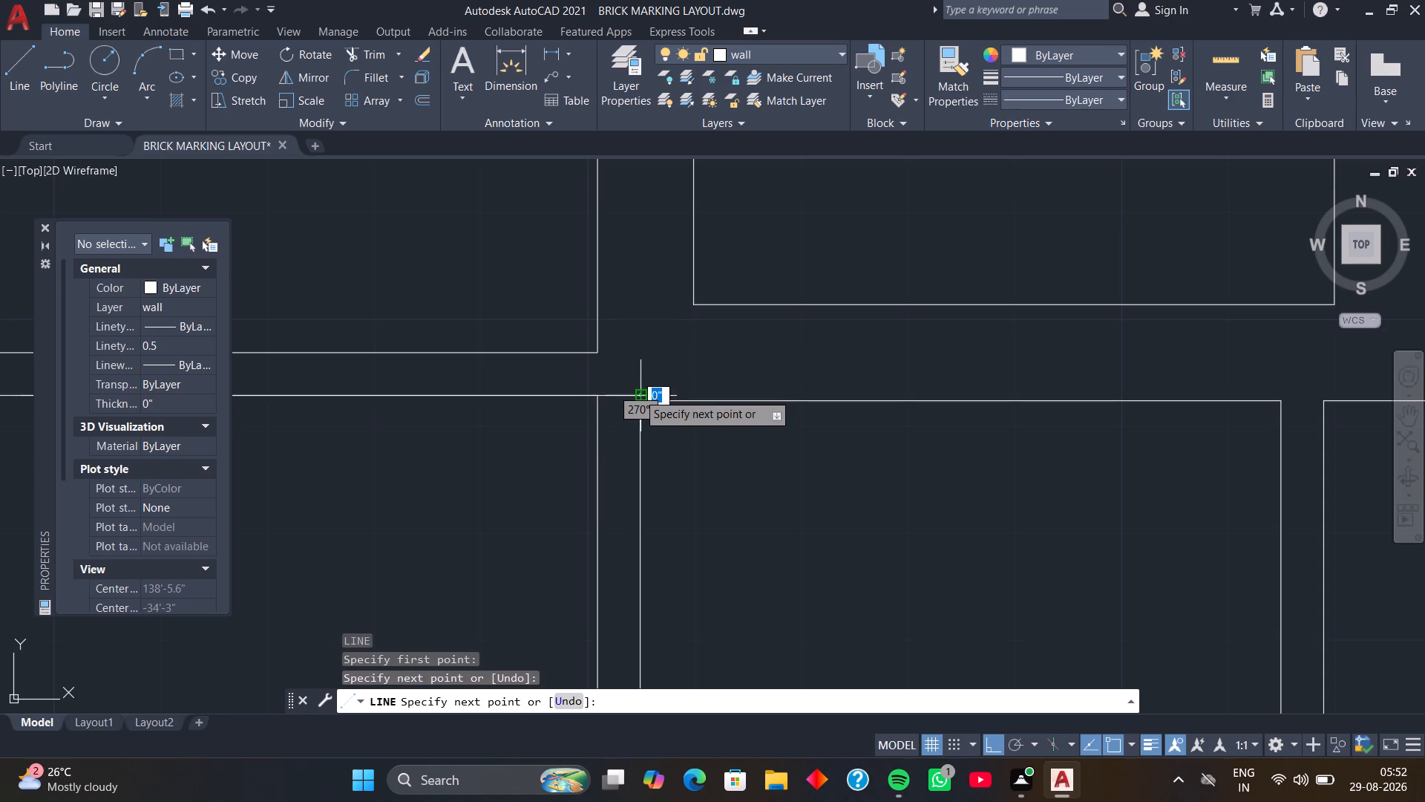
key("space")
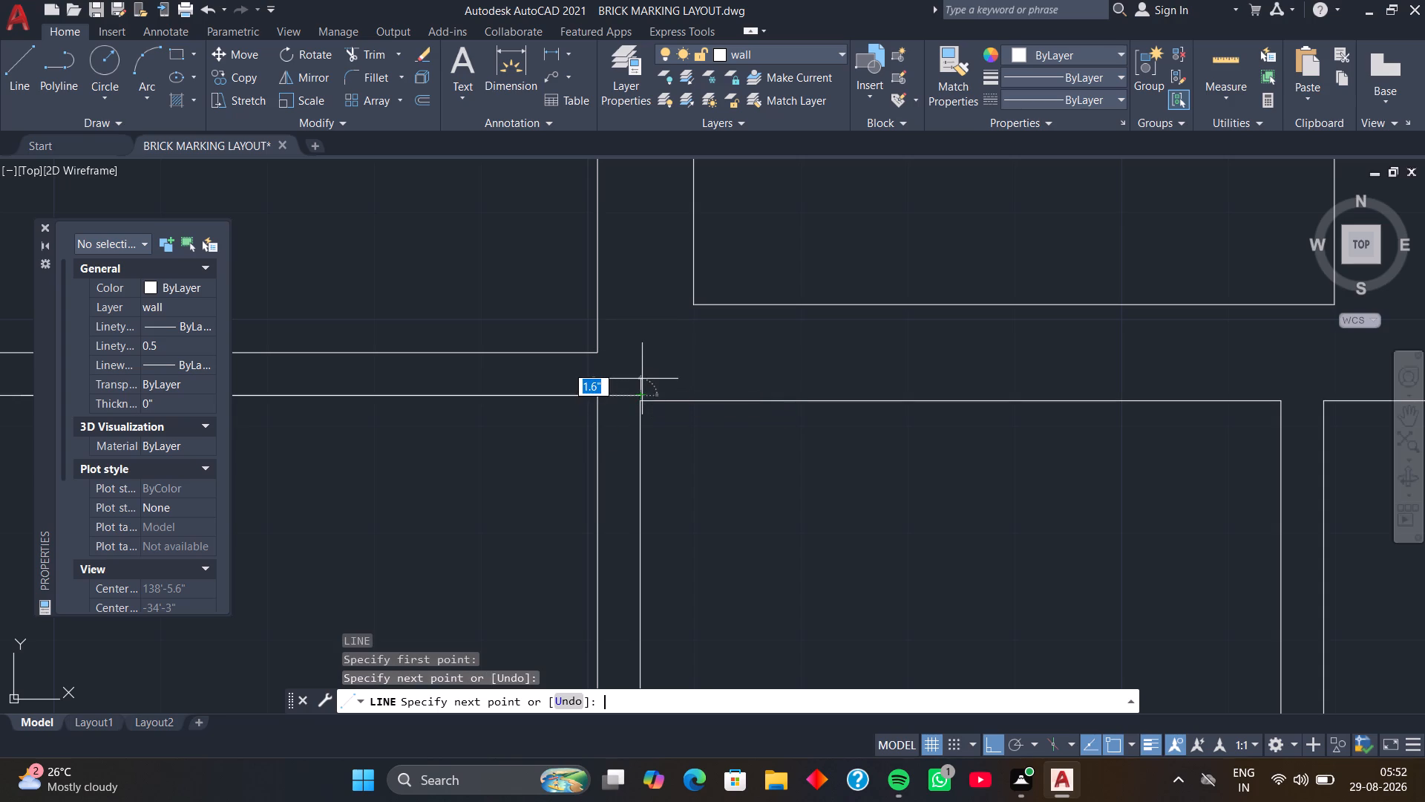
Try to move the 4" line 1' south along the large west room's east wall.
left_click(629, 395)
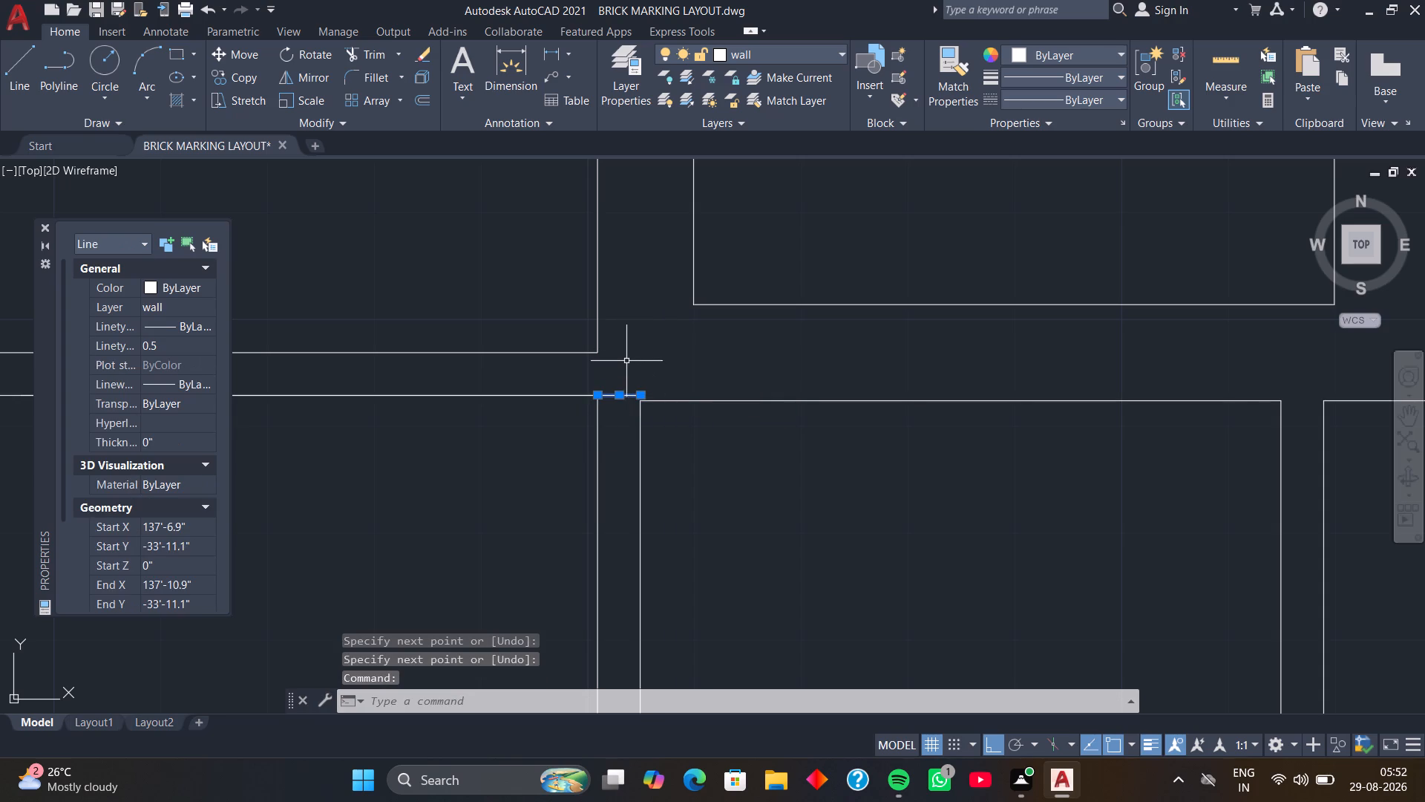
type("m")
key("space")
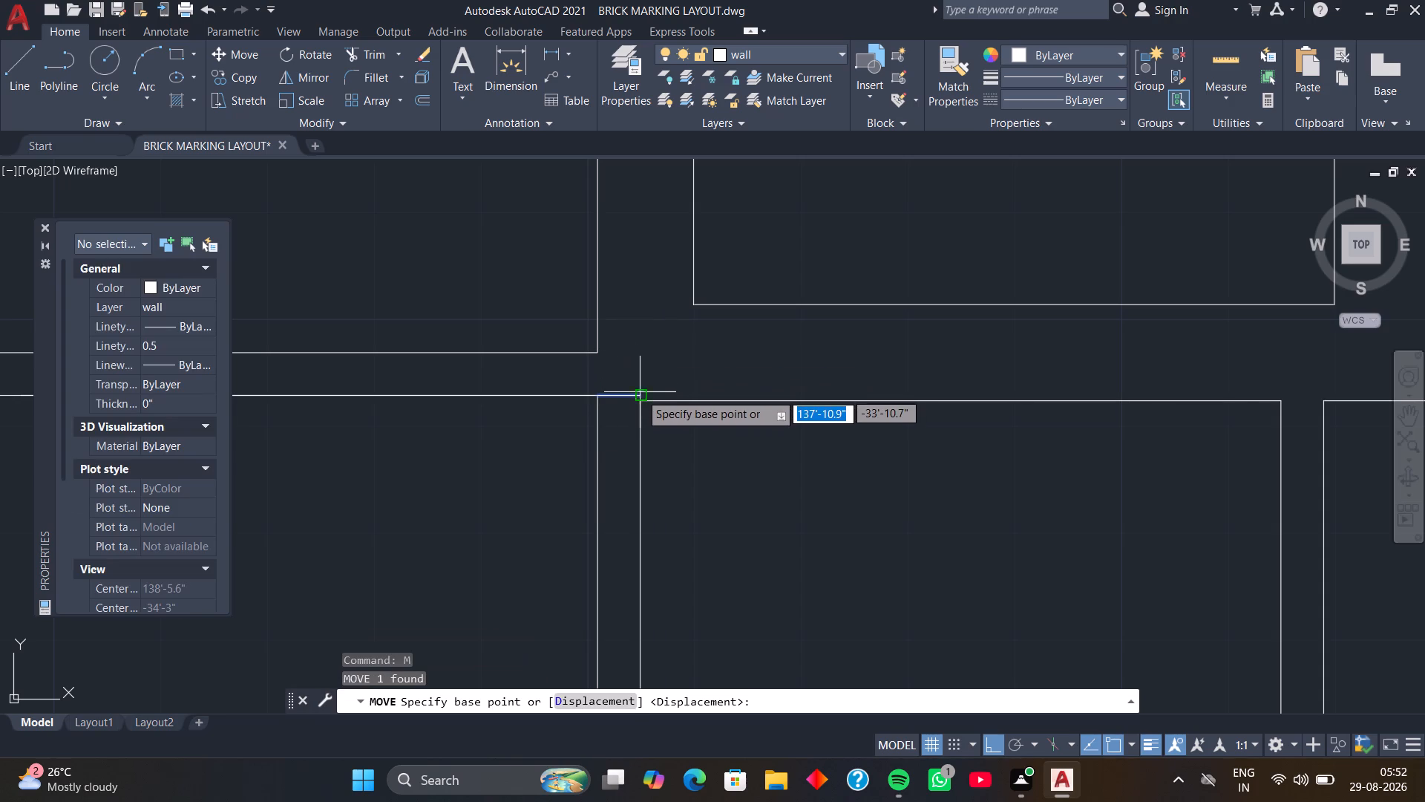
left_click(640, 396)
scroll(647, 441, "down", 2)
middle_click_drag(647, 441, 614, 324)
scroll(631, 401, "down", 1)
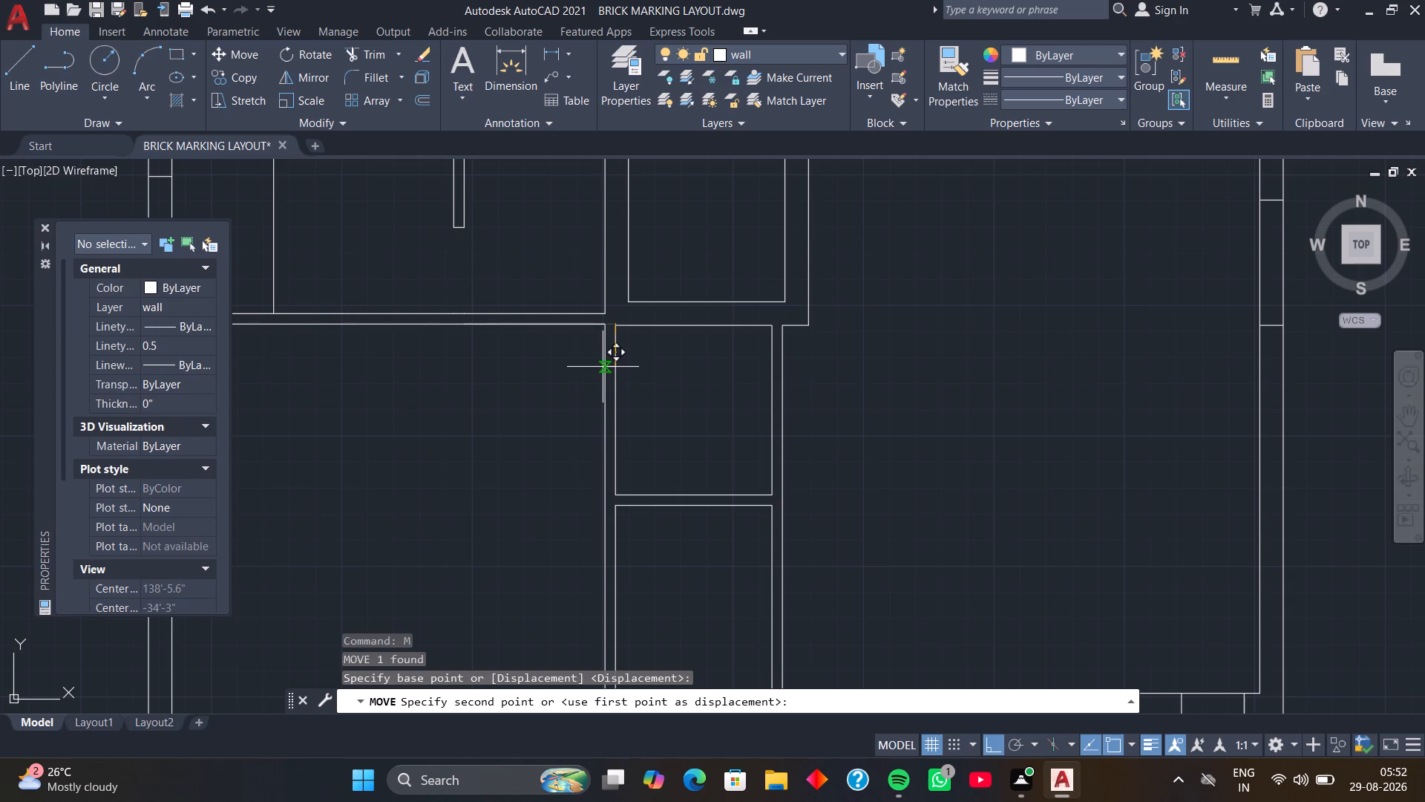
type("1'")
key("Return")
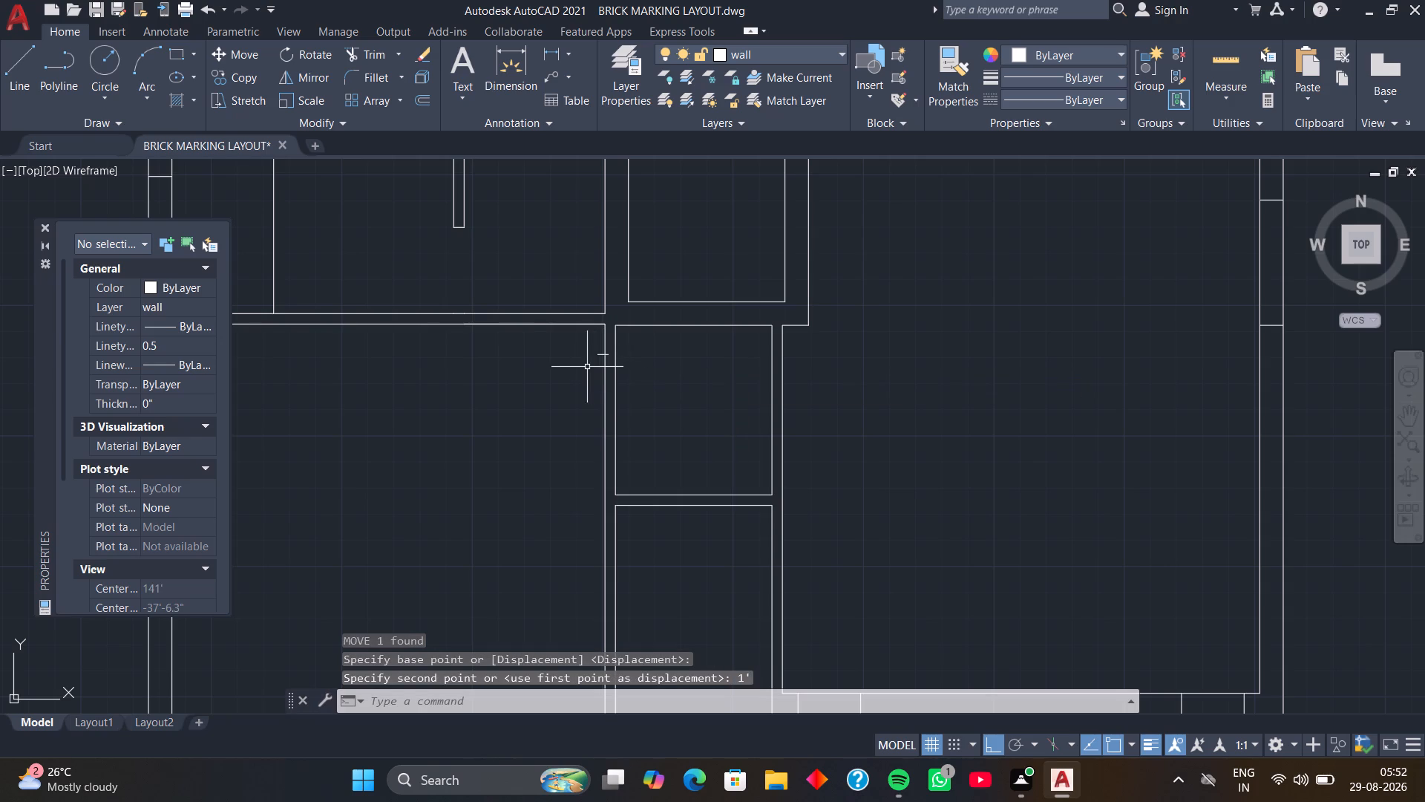
Draw a new 4" line across the large west room's east wall from the room's inner northeast corner.
scroll(577, 377, "up", 1)
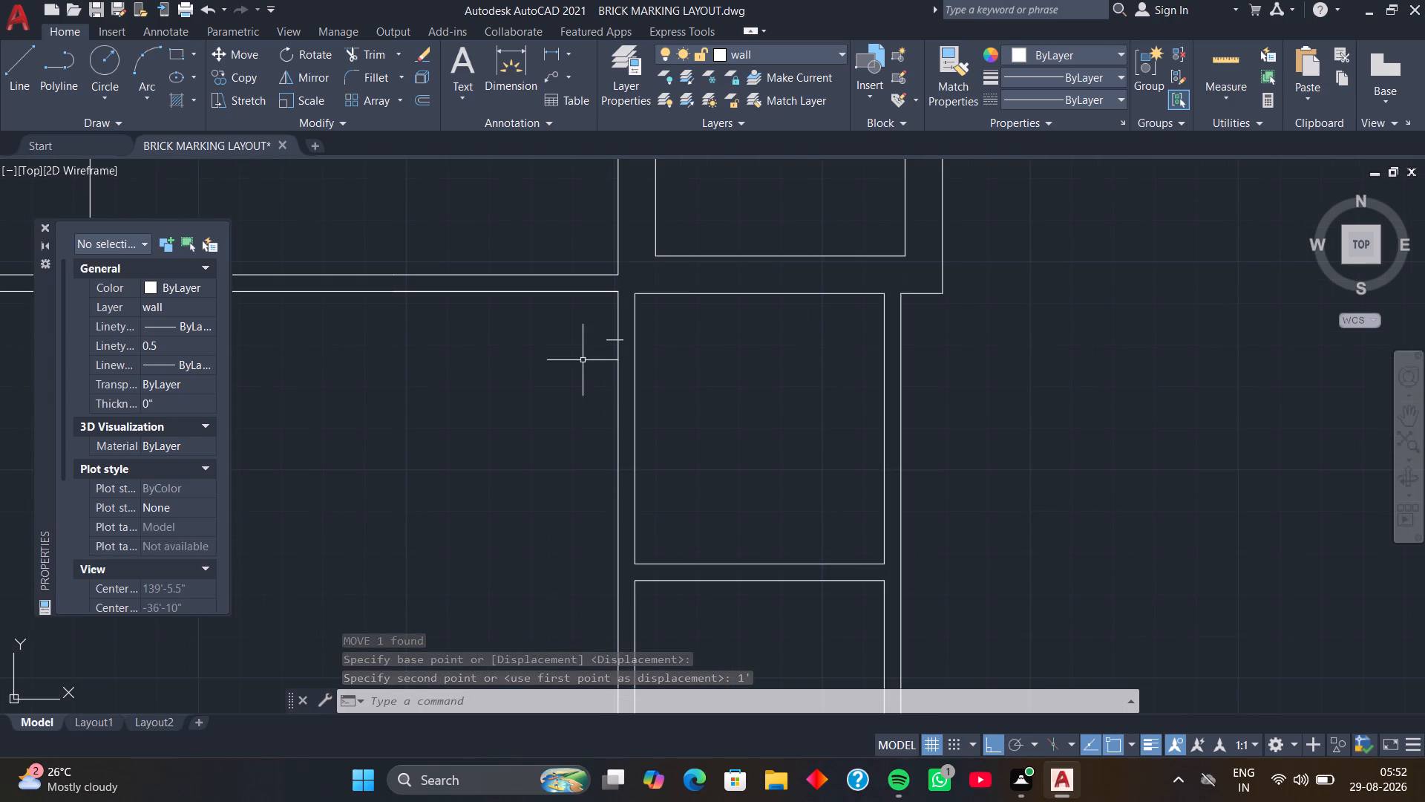
middle_click_drag(585, 354, 499, 428)
scroll(515, 411, "up", 3)
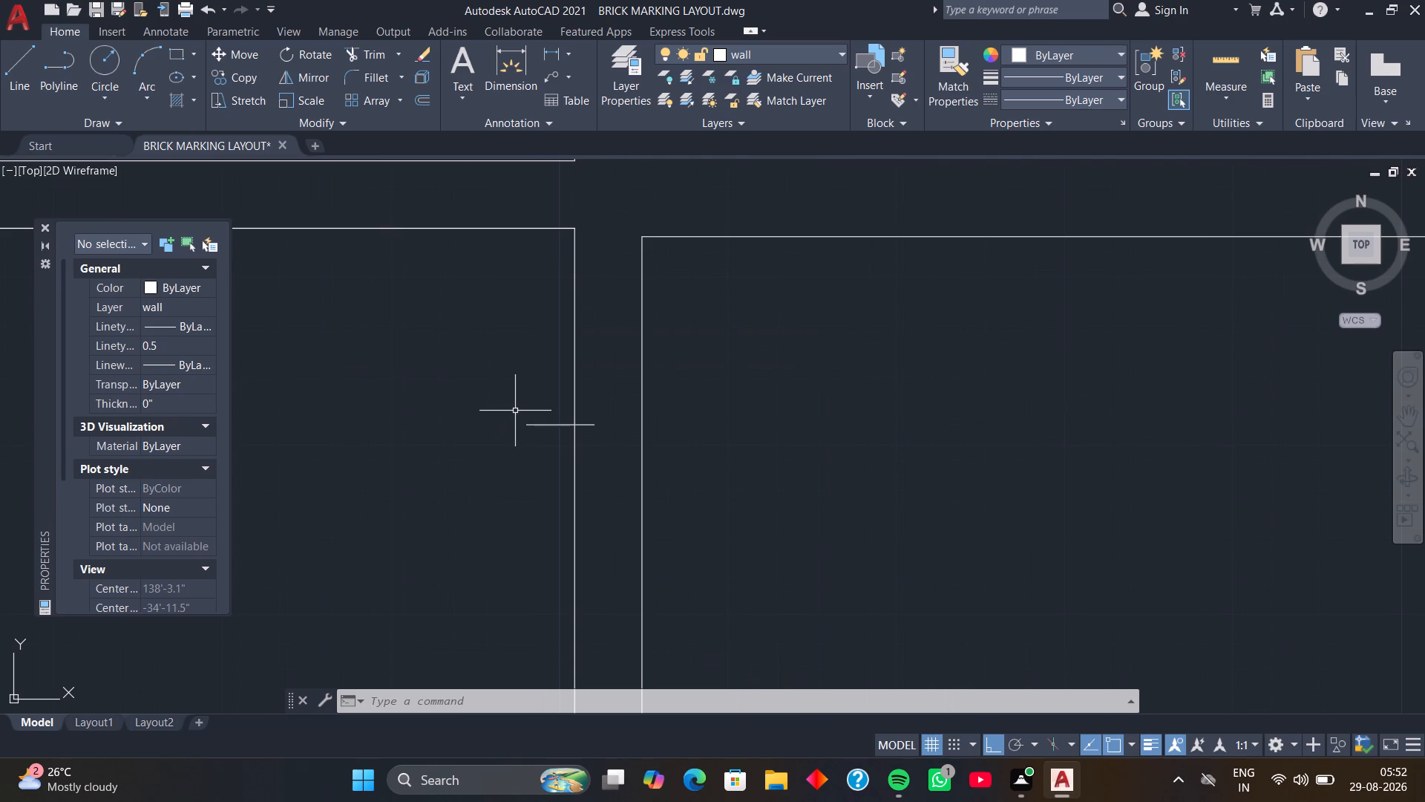
middle_click_drag(485, 345, 485, 347)
middle_click_drag(485, 347, 422, 473)
scroll(436, 440, "down", 1)
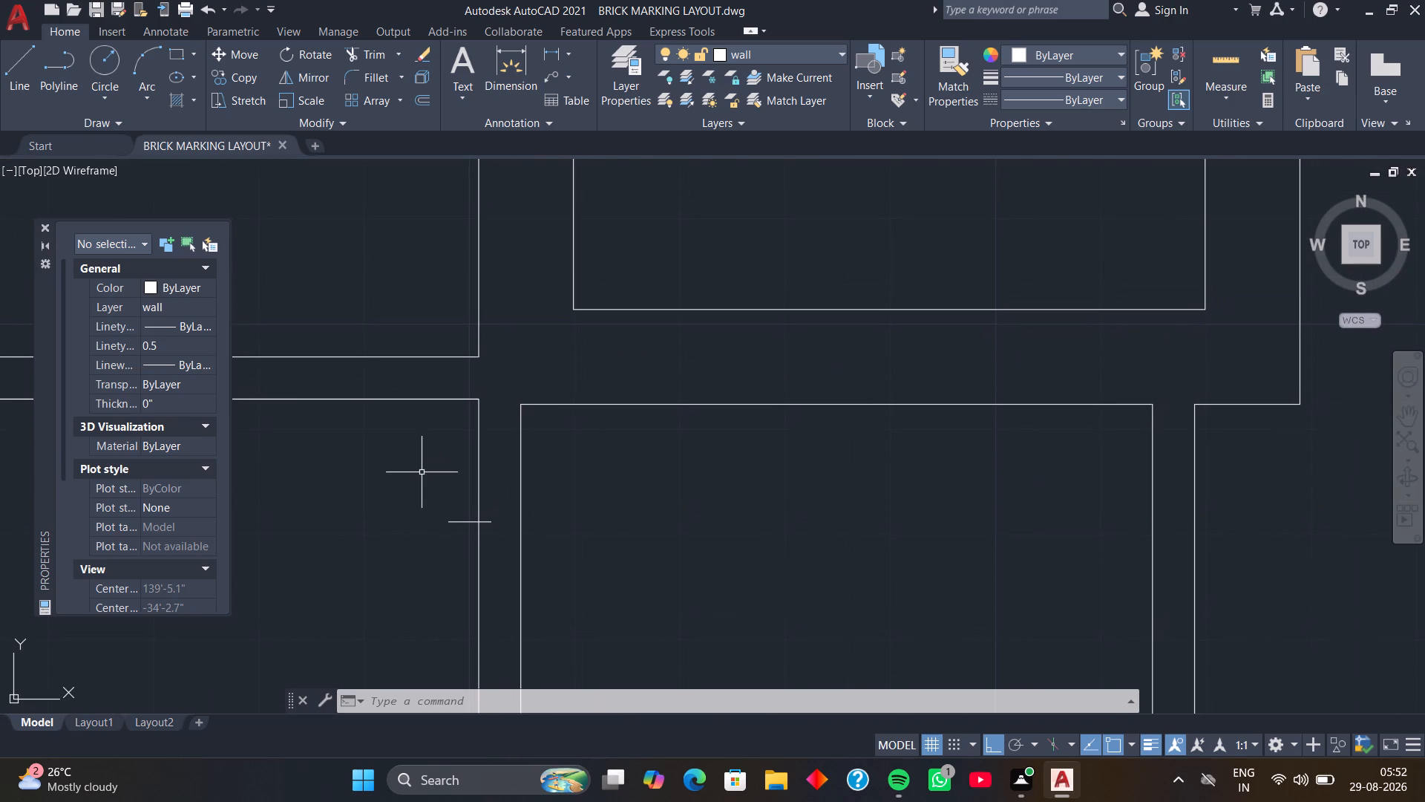
type("l")
key("space")
left_click(475, 399)
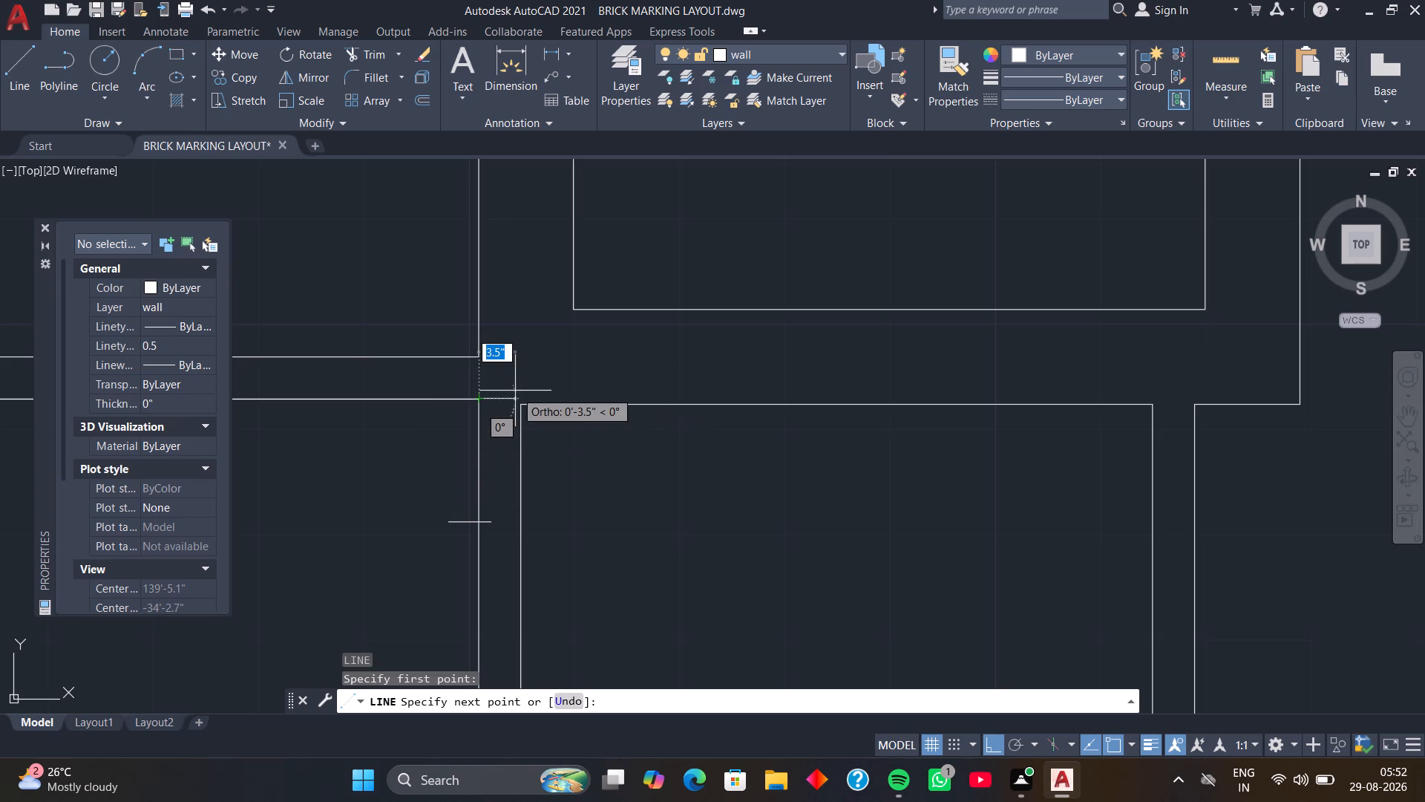
left_click(520, 400)
key("space")
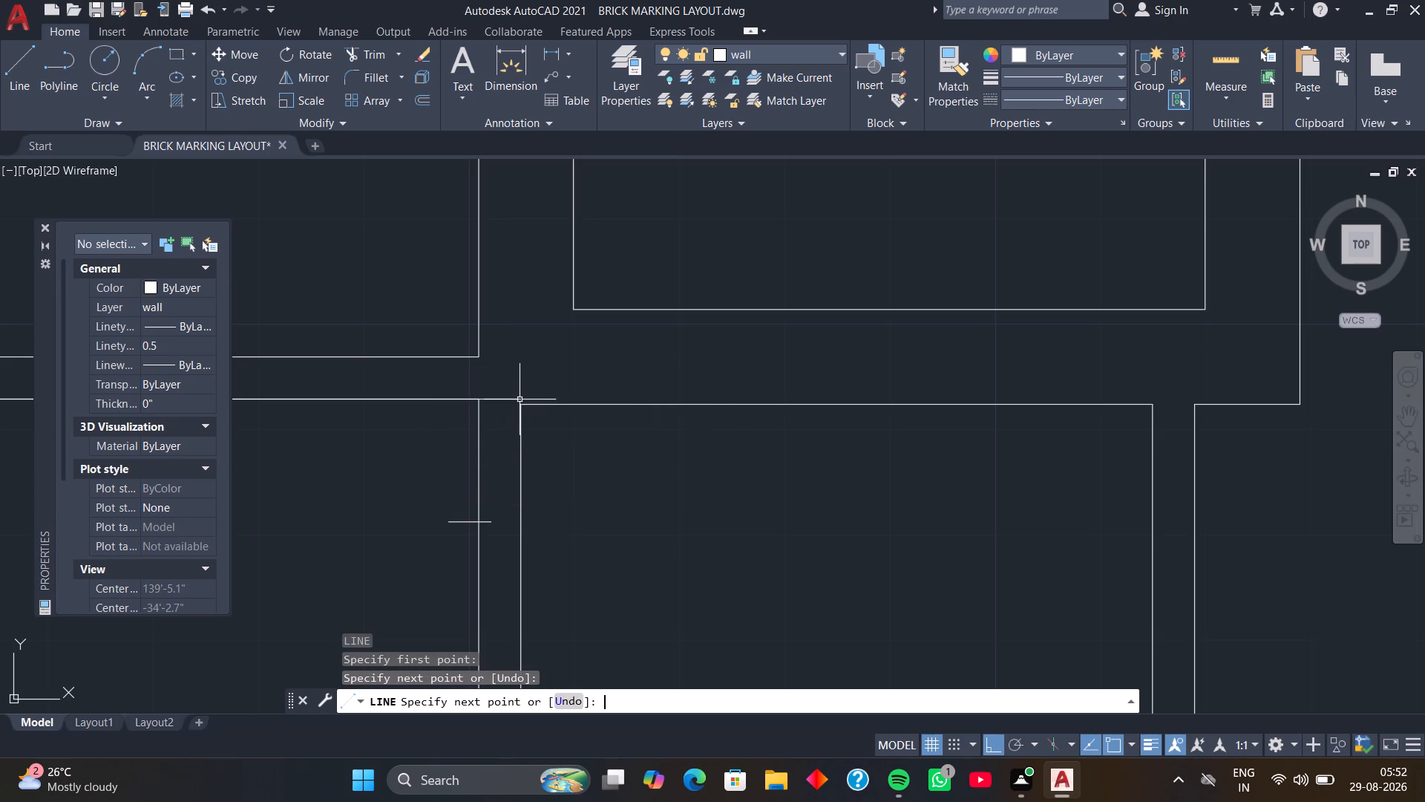
Move the new 4" line 1' south along the east wall to form a jamb.
left_click(511, 398)
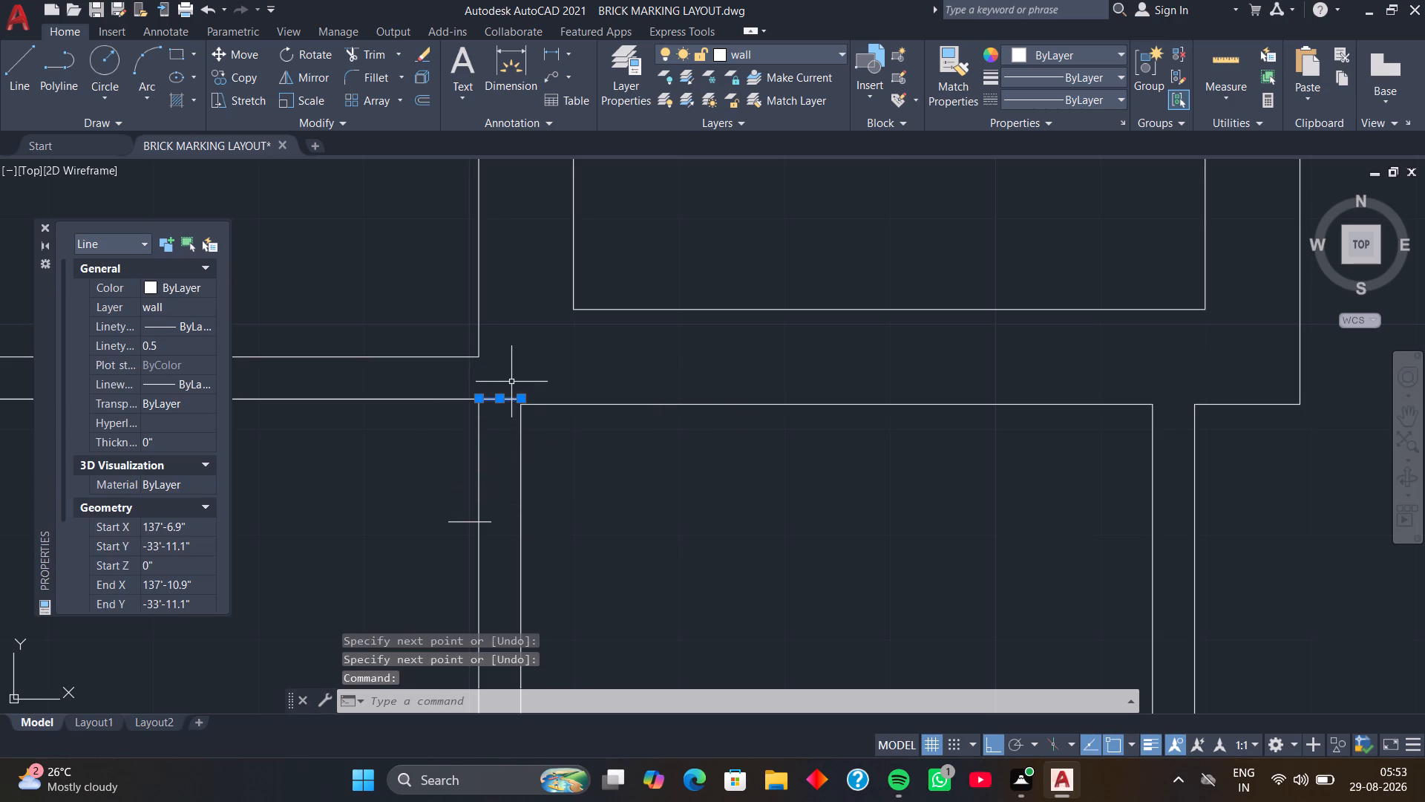
type("m")
key("space")
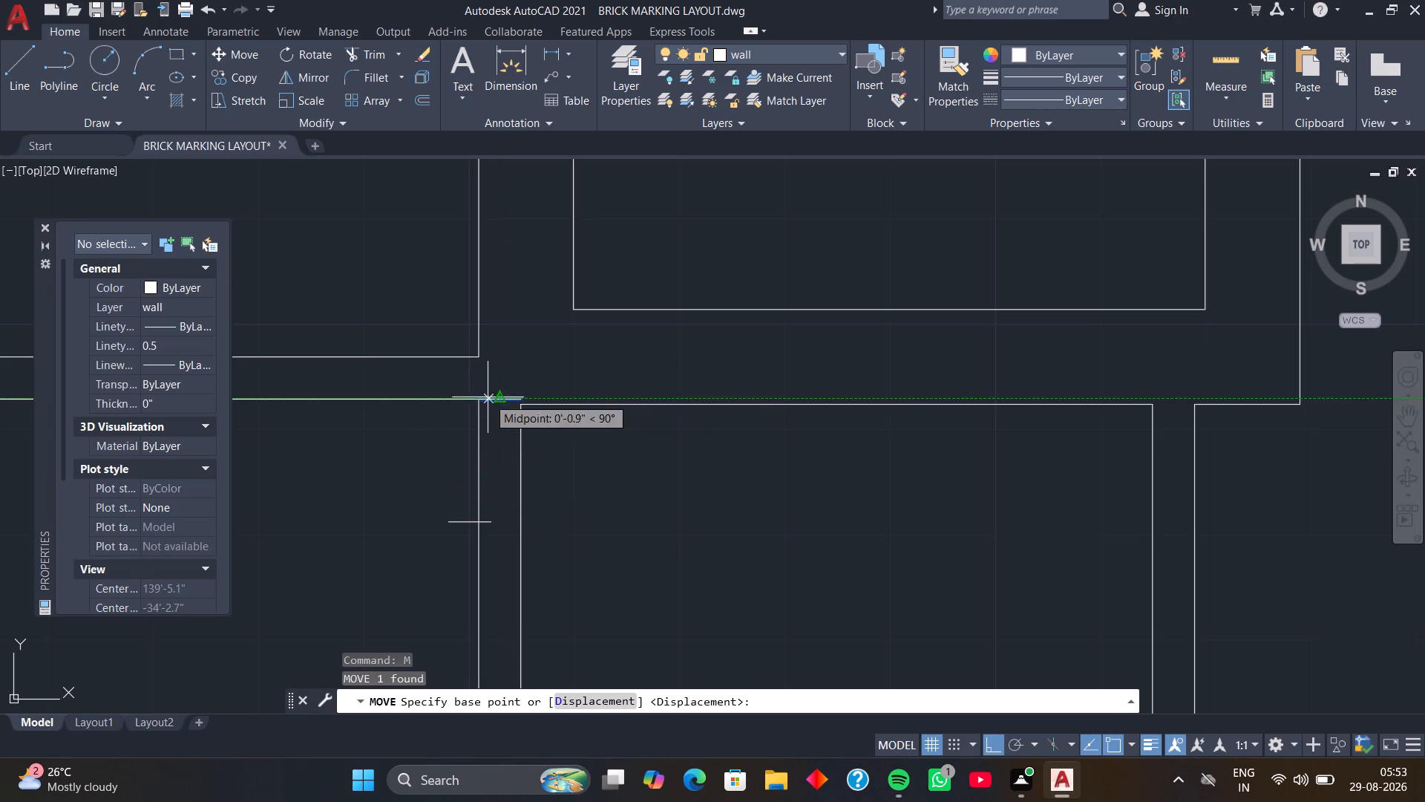
left_click(480, 402)
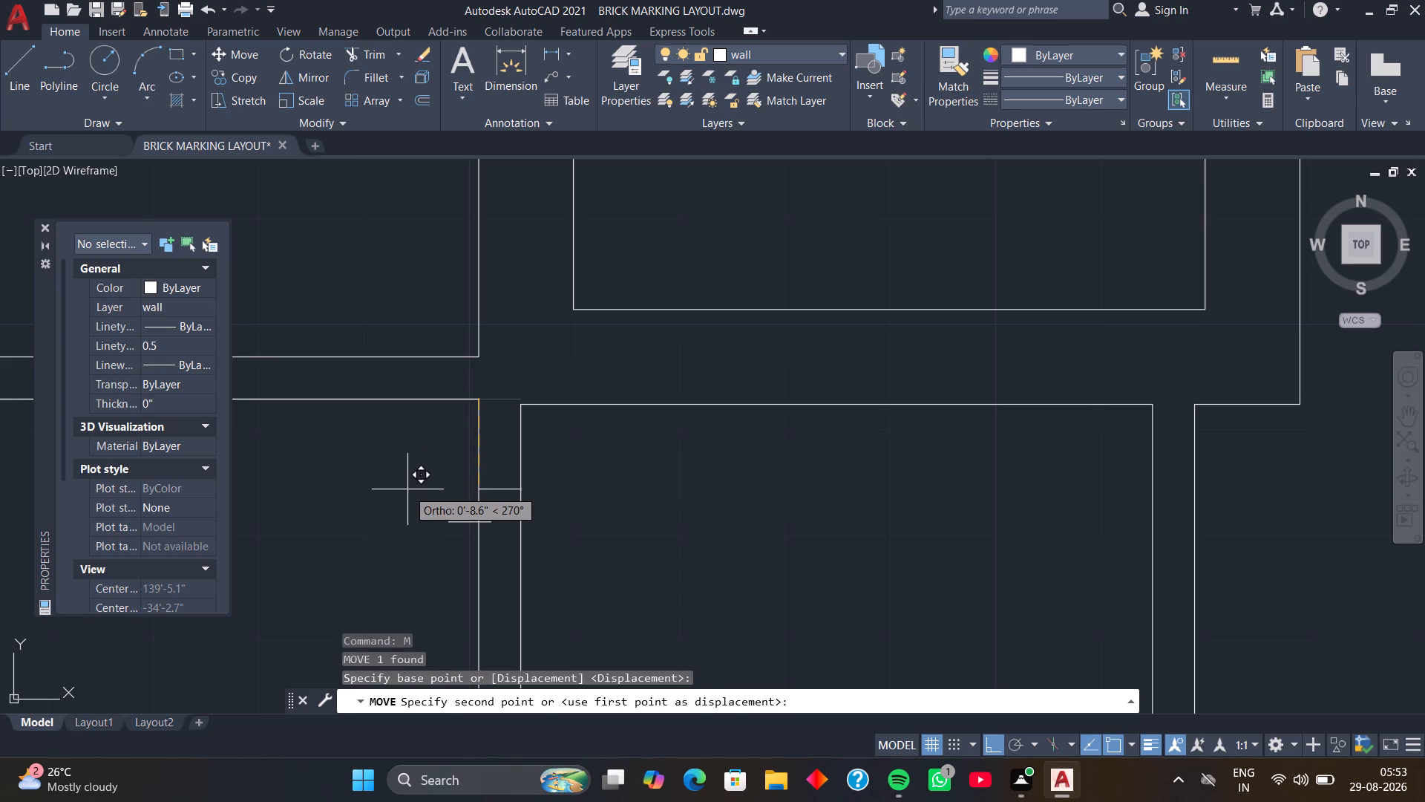
type("1'")
key("Return")
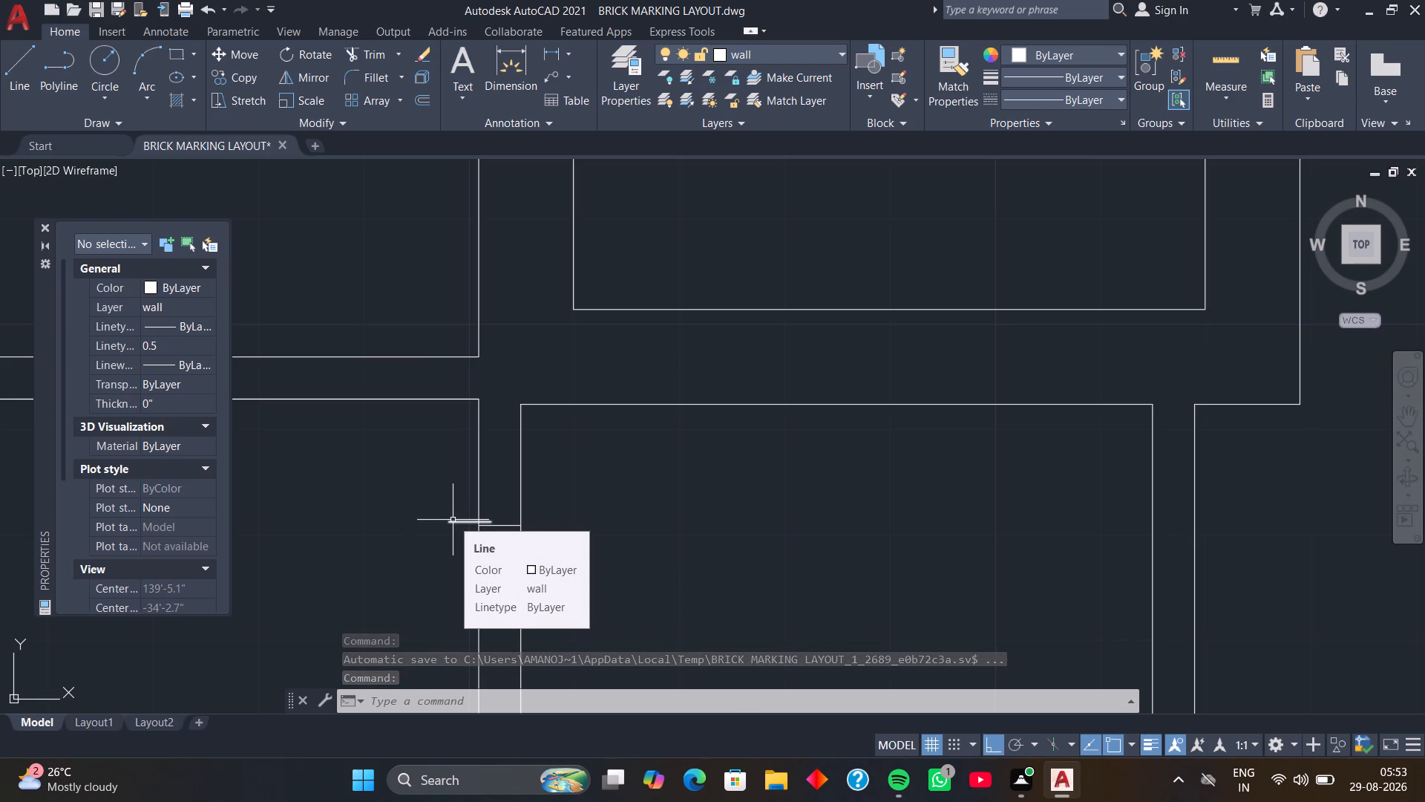
Erase the stray 4" line just west of the jamb on the large west room's east wall.
left_click(453, 520)
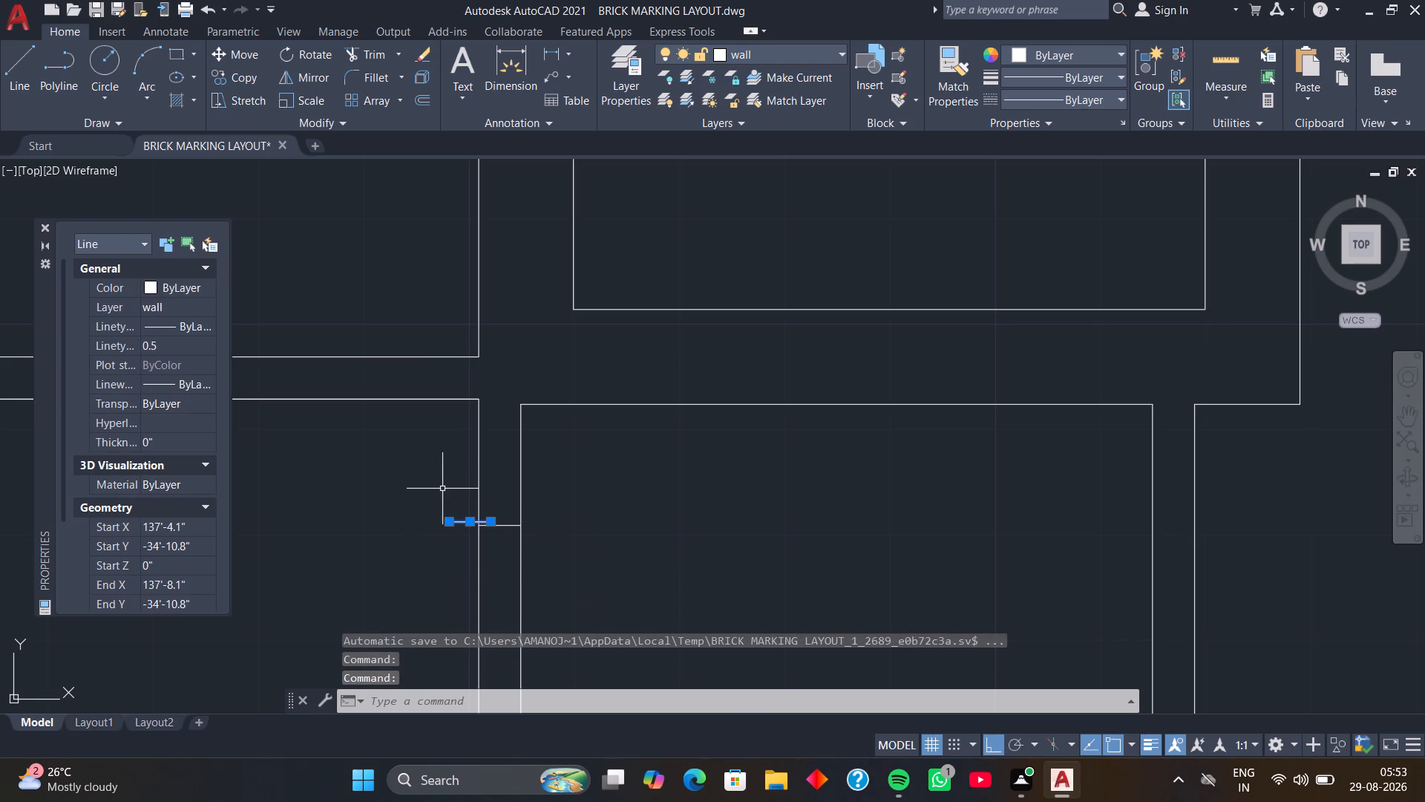
key("Delete")
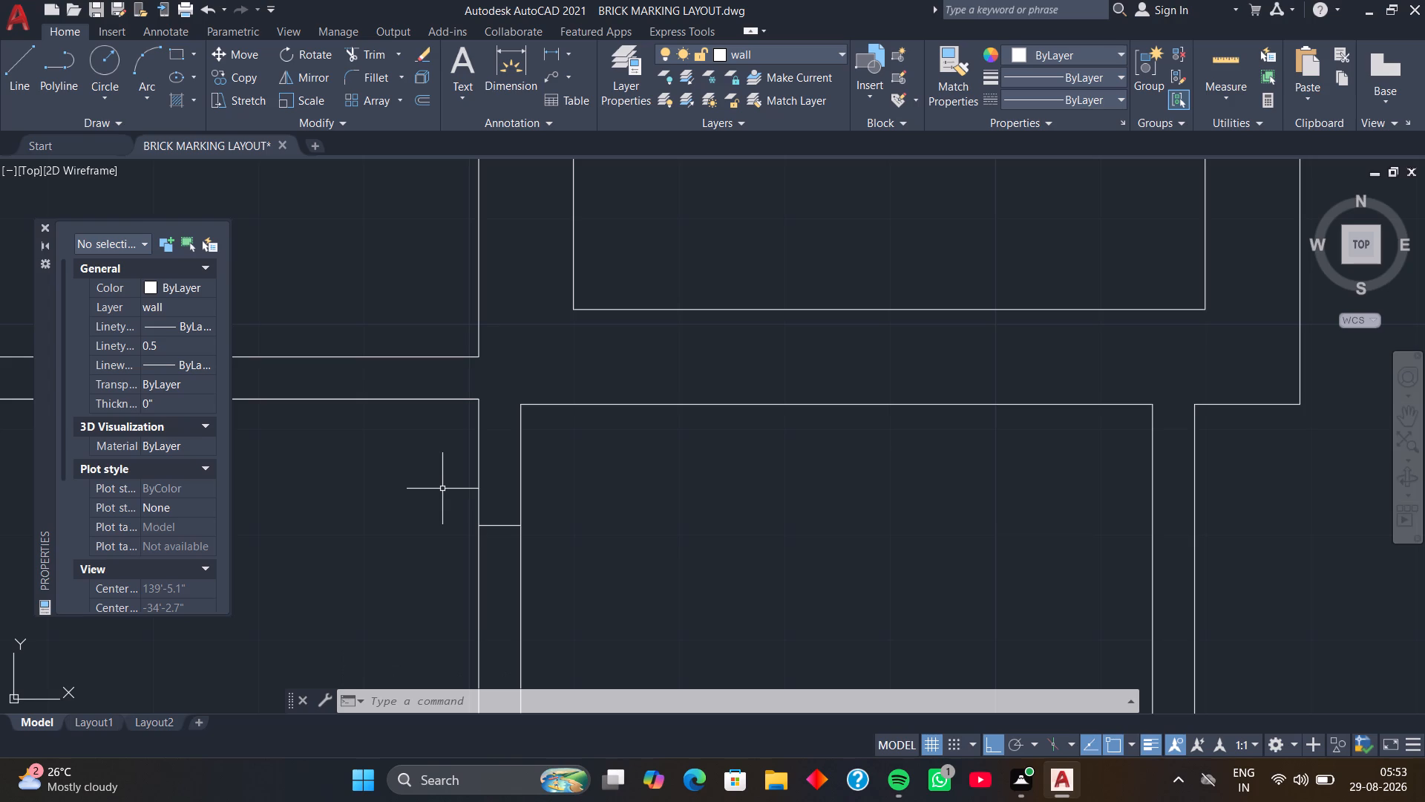
Erase the two overlapping lines forming the inner face of the large west room's north wall.
scroll(404, 437, "down", 3)
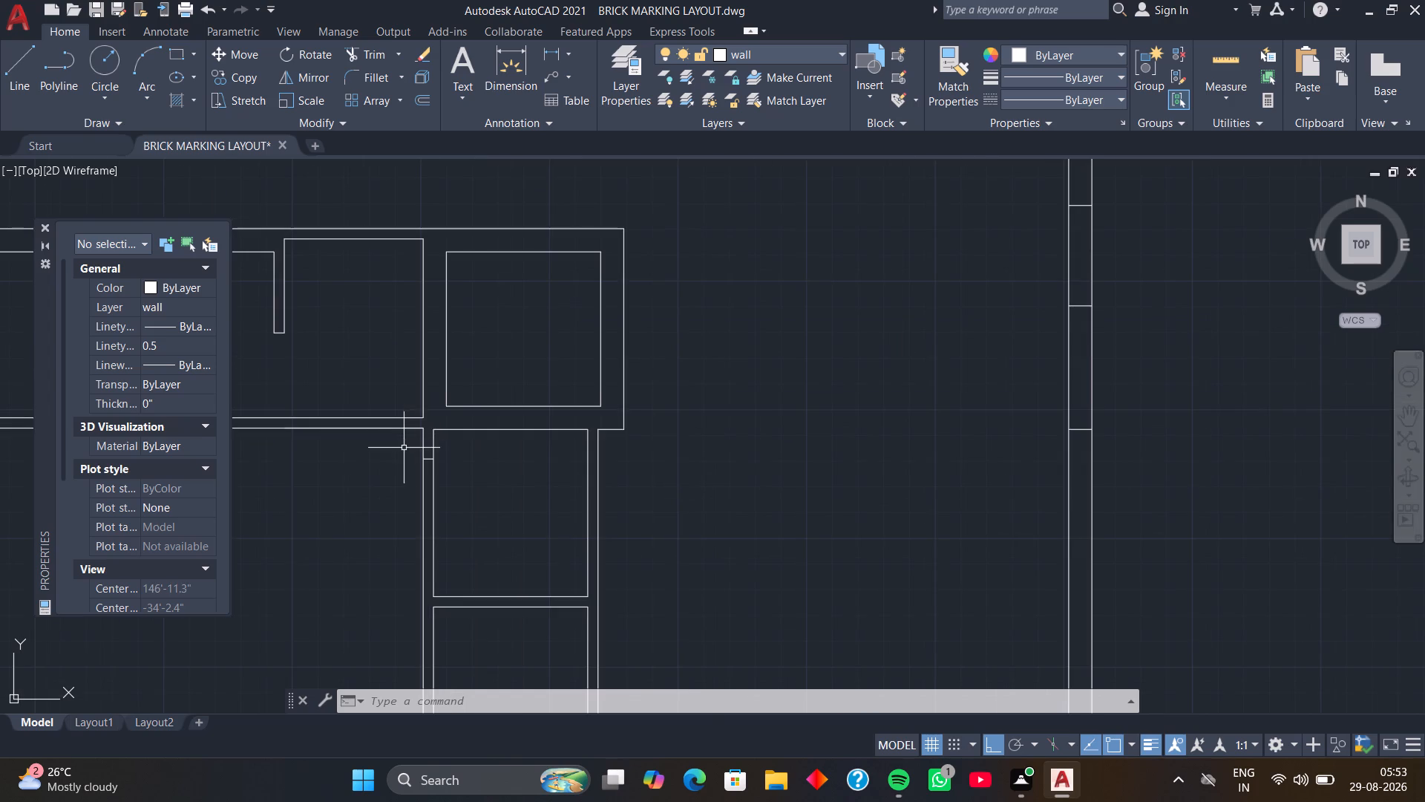
middle_click_drag(404, 448, 673, 403)
middle_click_drag(616, 407, 640, 421)
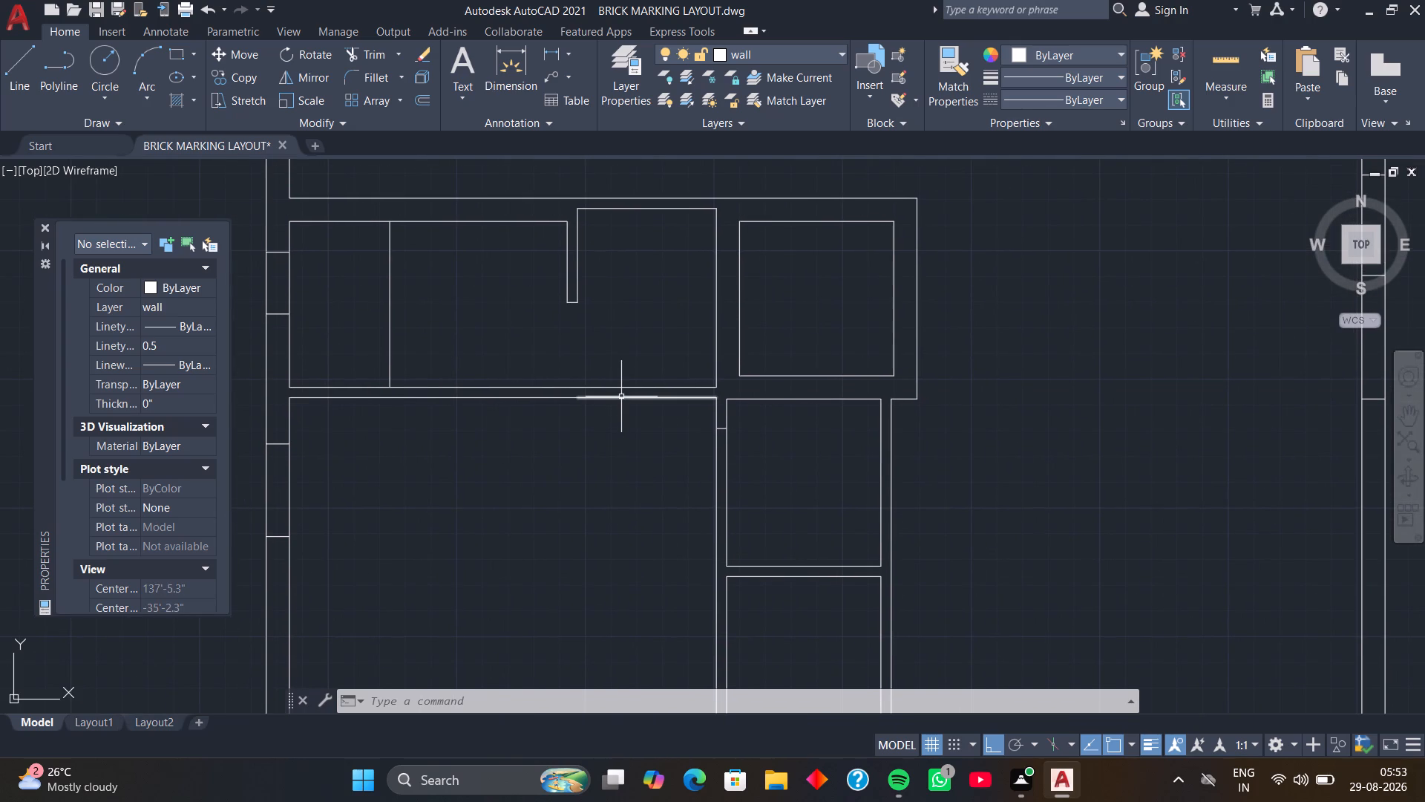
left_click(621, 397)
left_click(529, 399)
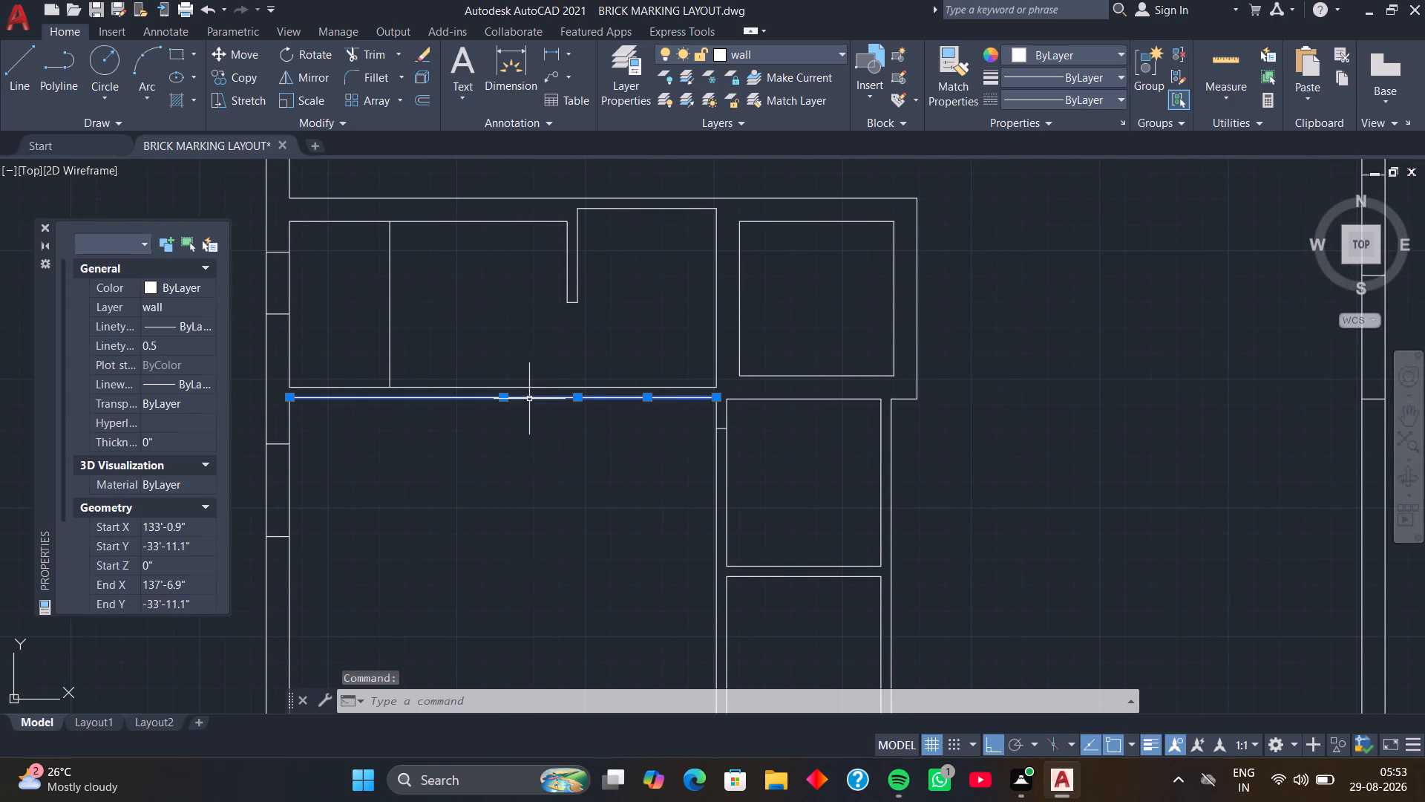
key("Delete")
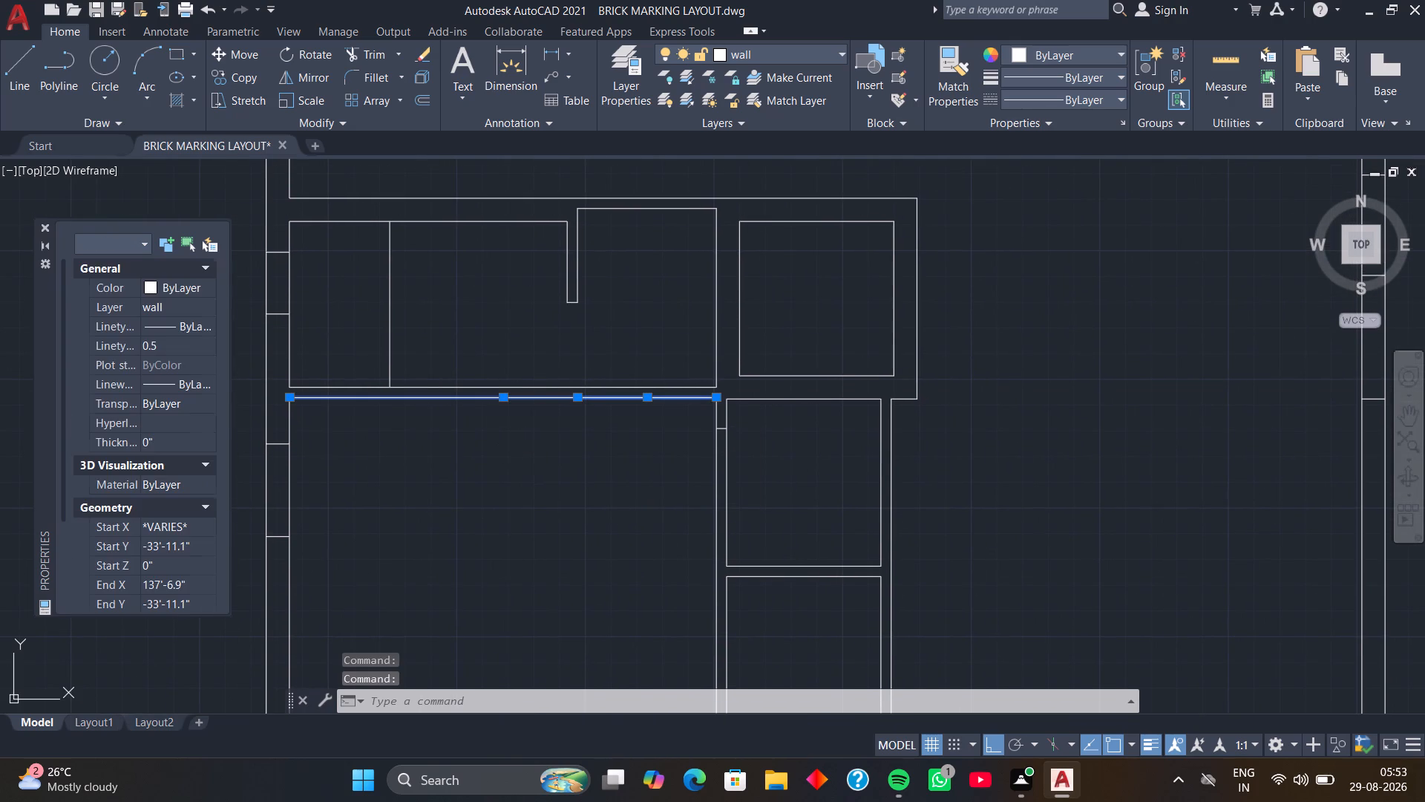
Extend the north line of the small room east of the partition westward to the large west room's west wall.
scroll(534, 447, "up", 1)
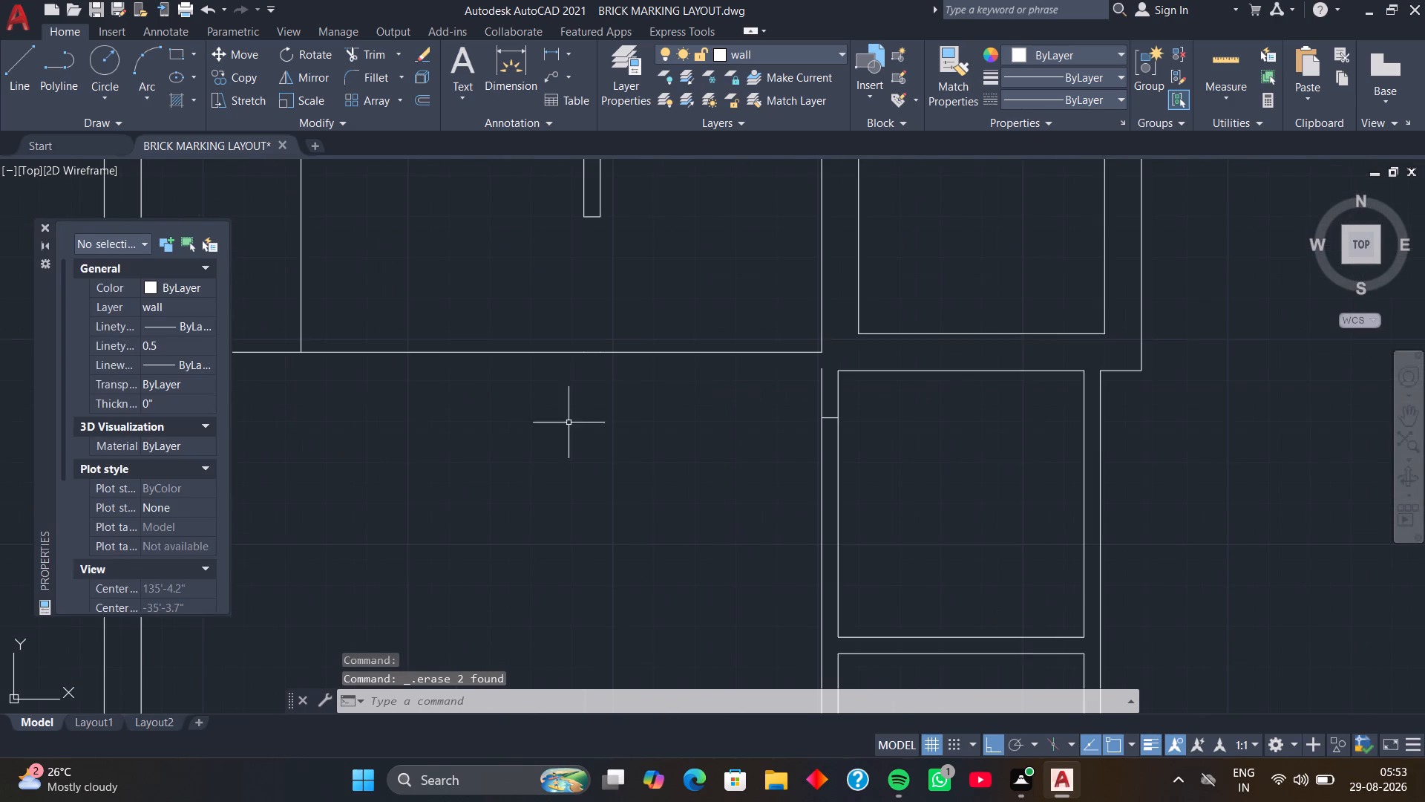
middle_click_drag(589, 411, 447, 472)
type("ex")
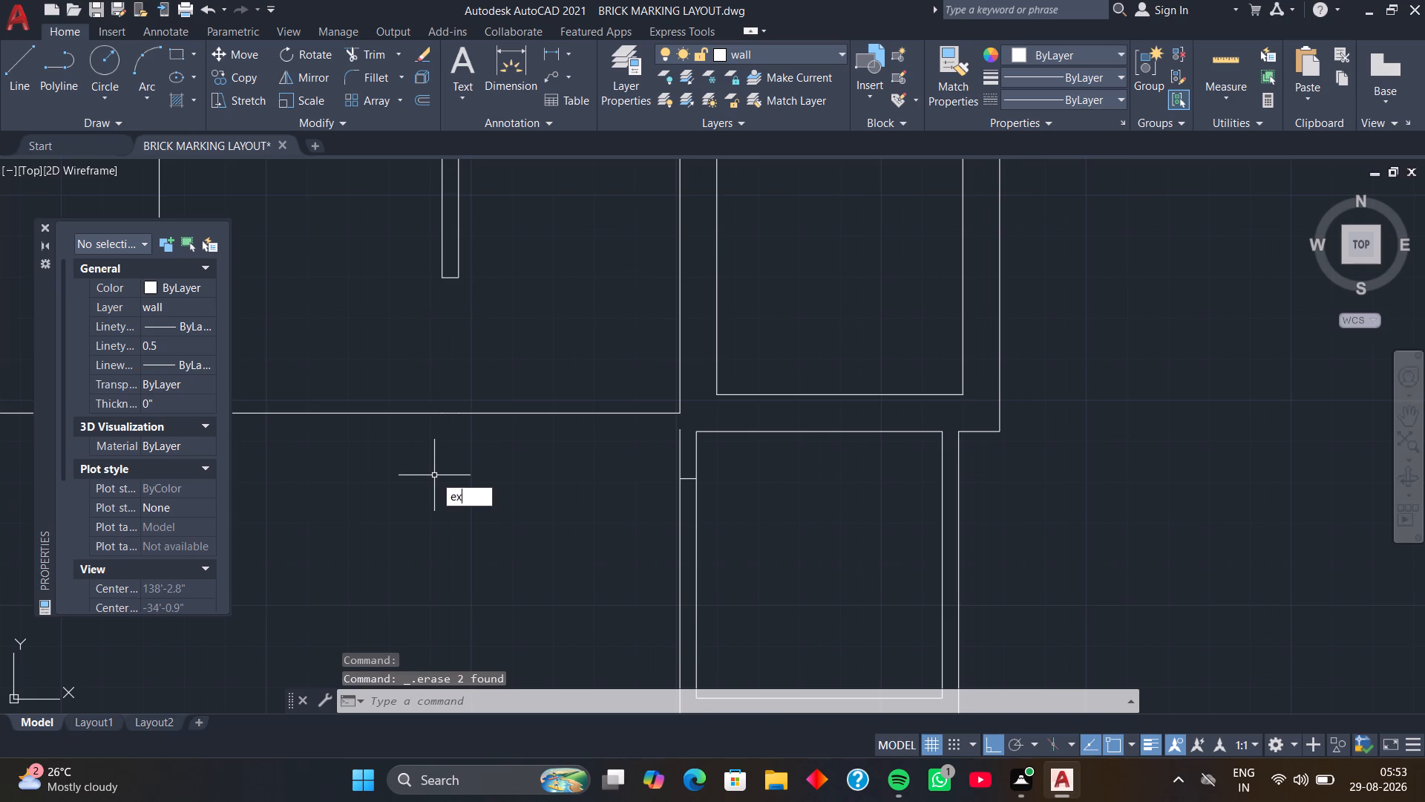
key("space")
left_click(764, 431)
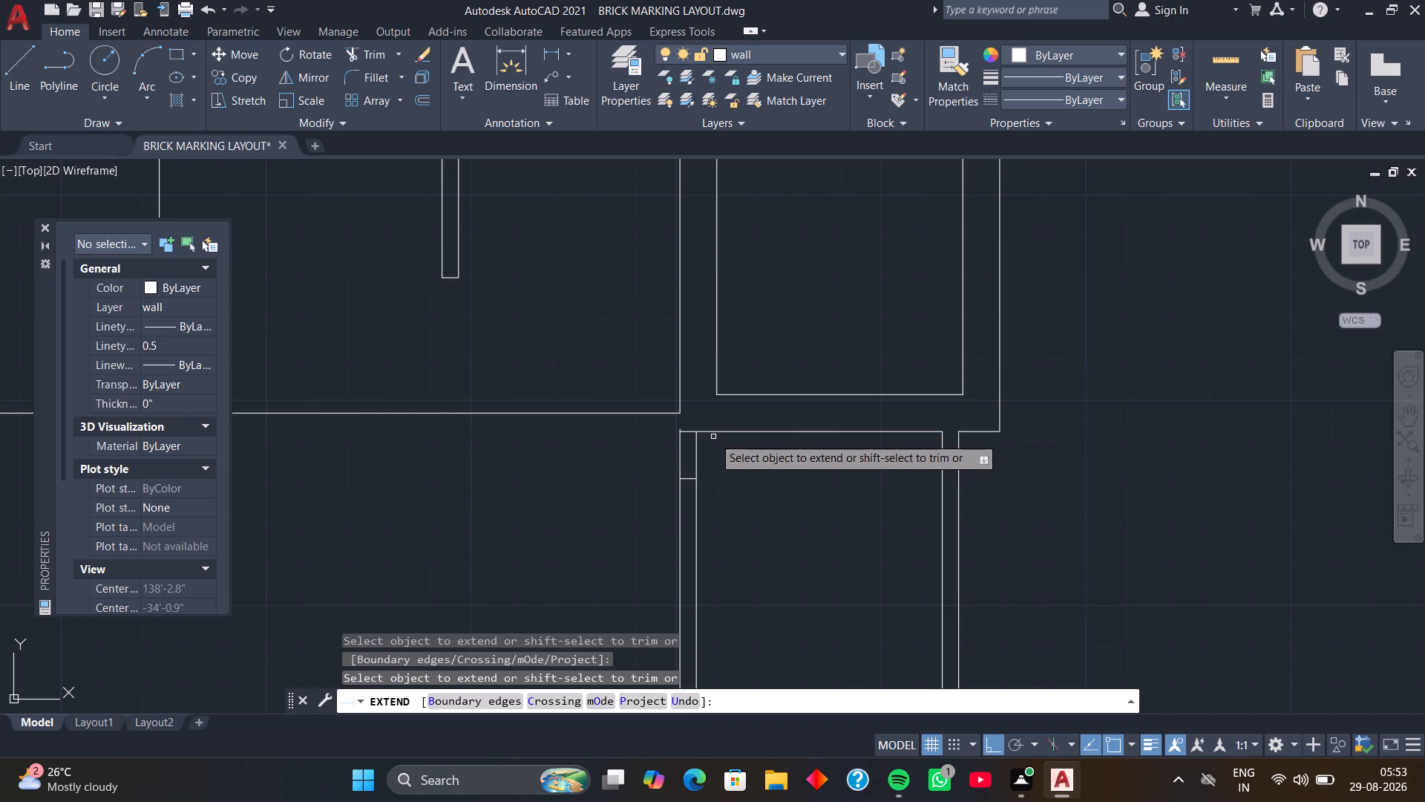
left_click(714, 431)
scroll(553, 506, "down", 2)
middle_click_drag(553, 506, 586, 501)
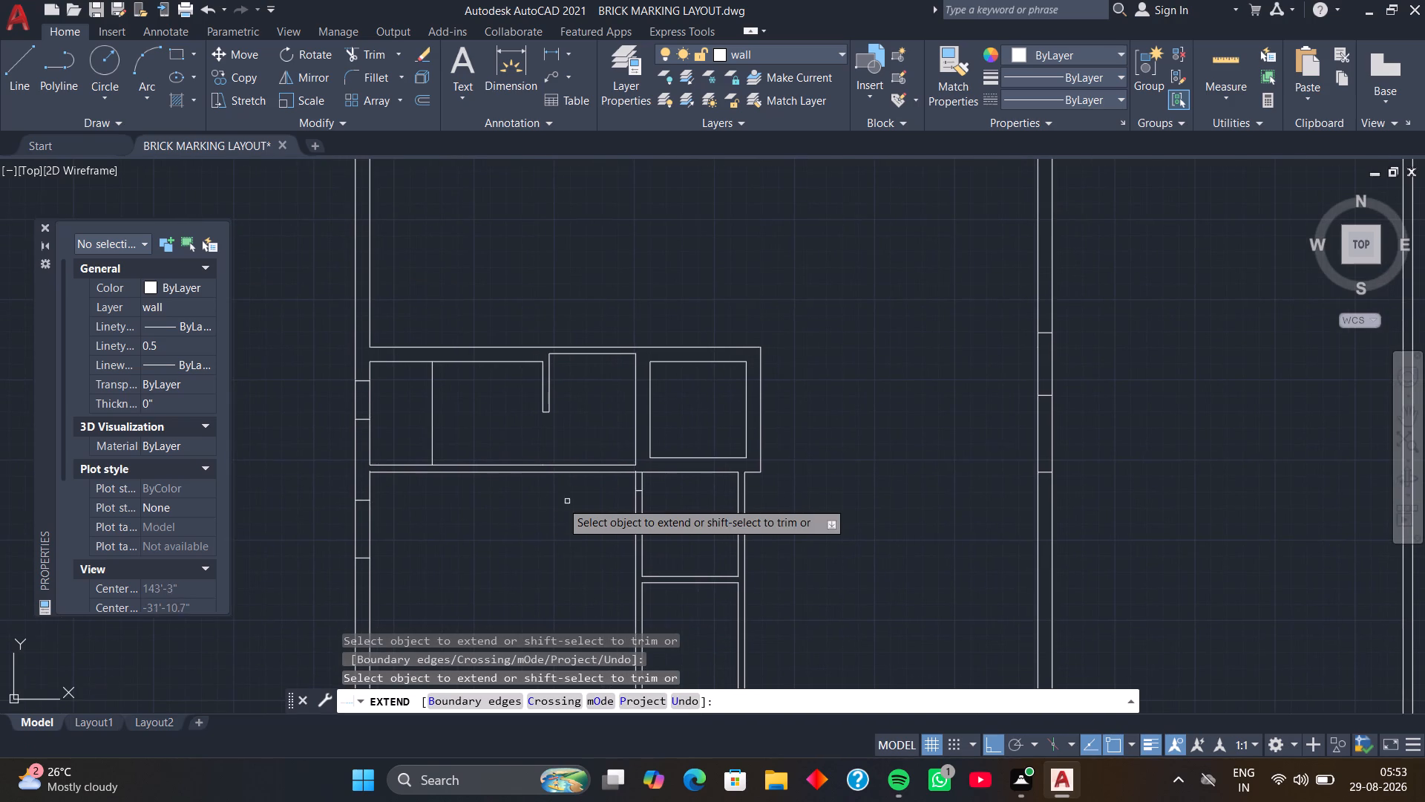
key("space")
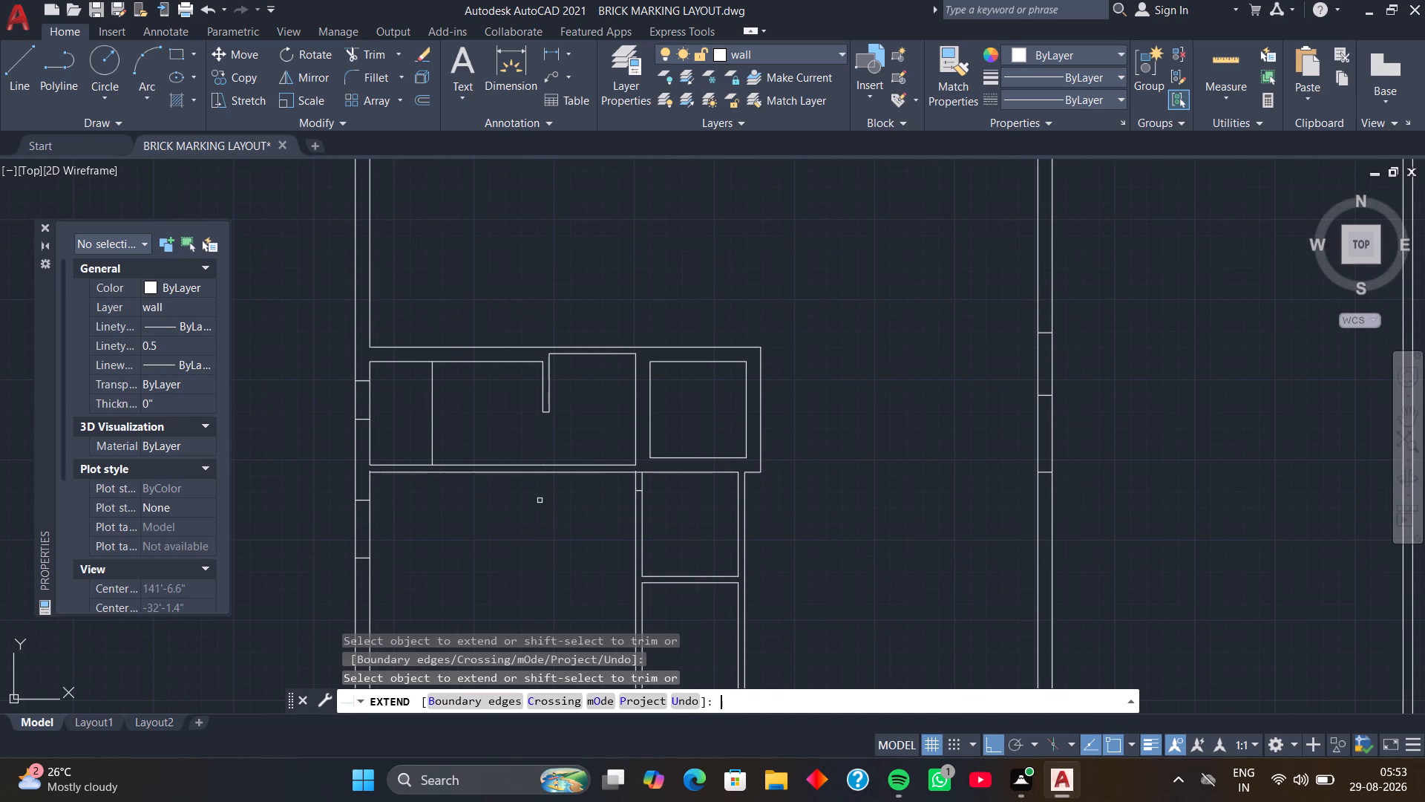
Trim the west wall line projecting above the extended north line at the large west room's northwest corner.
type("tr")
key("space")
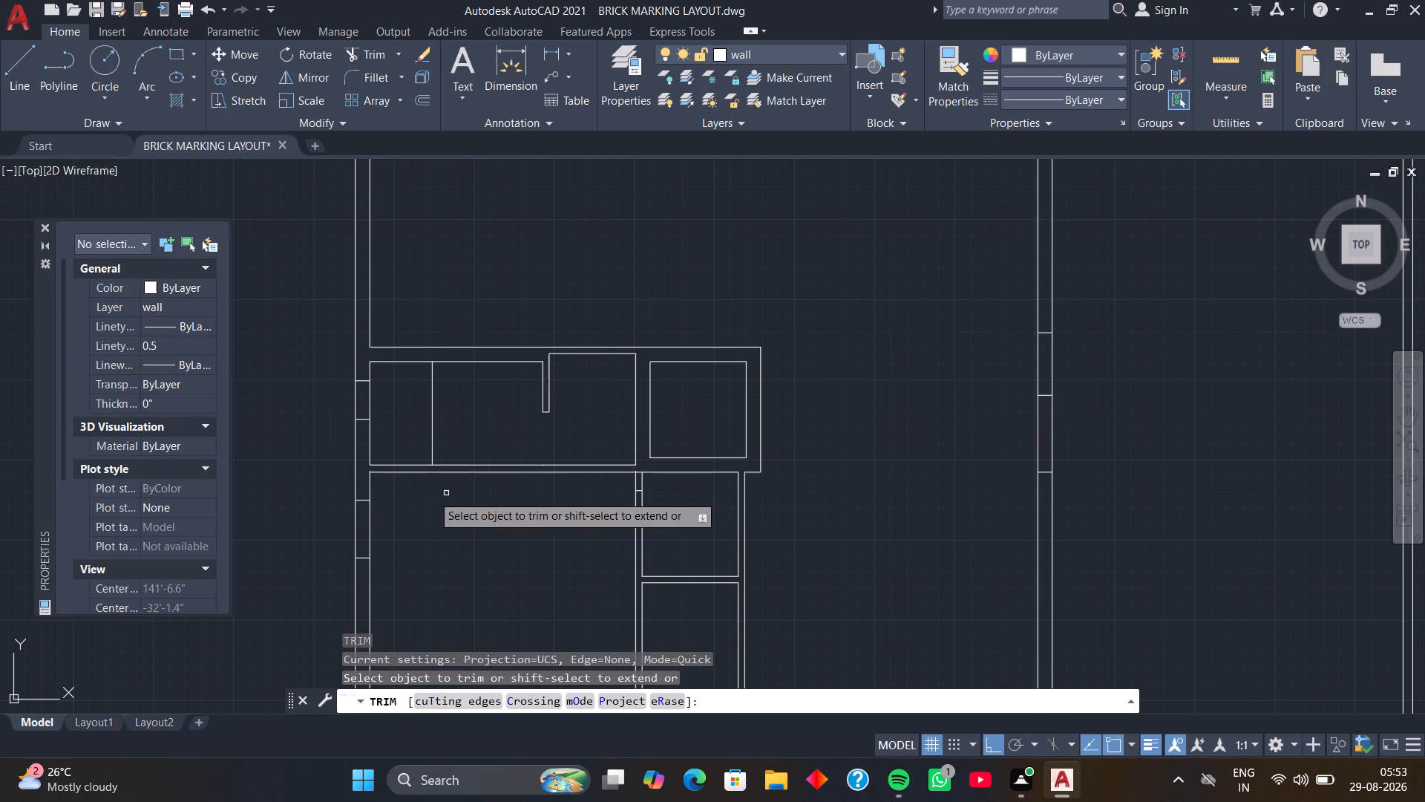
scroll(384, 497, "up", 3)
middle_click_drag(373, 450, 448, 490)
scroll(405, 462, "up", 4)
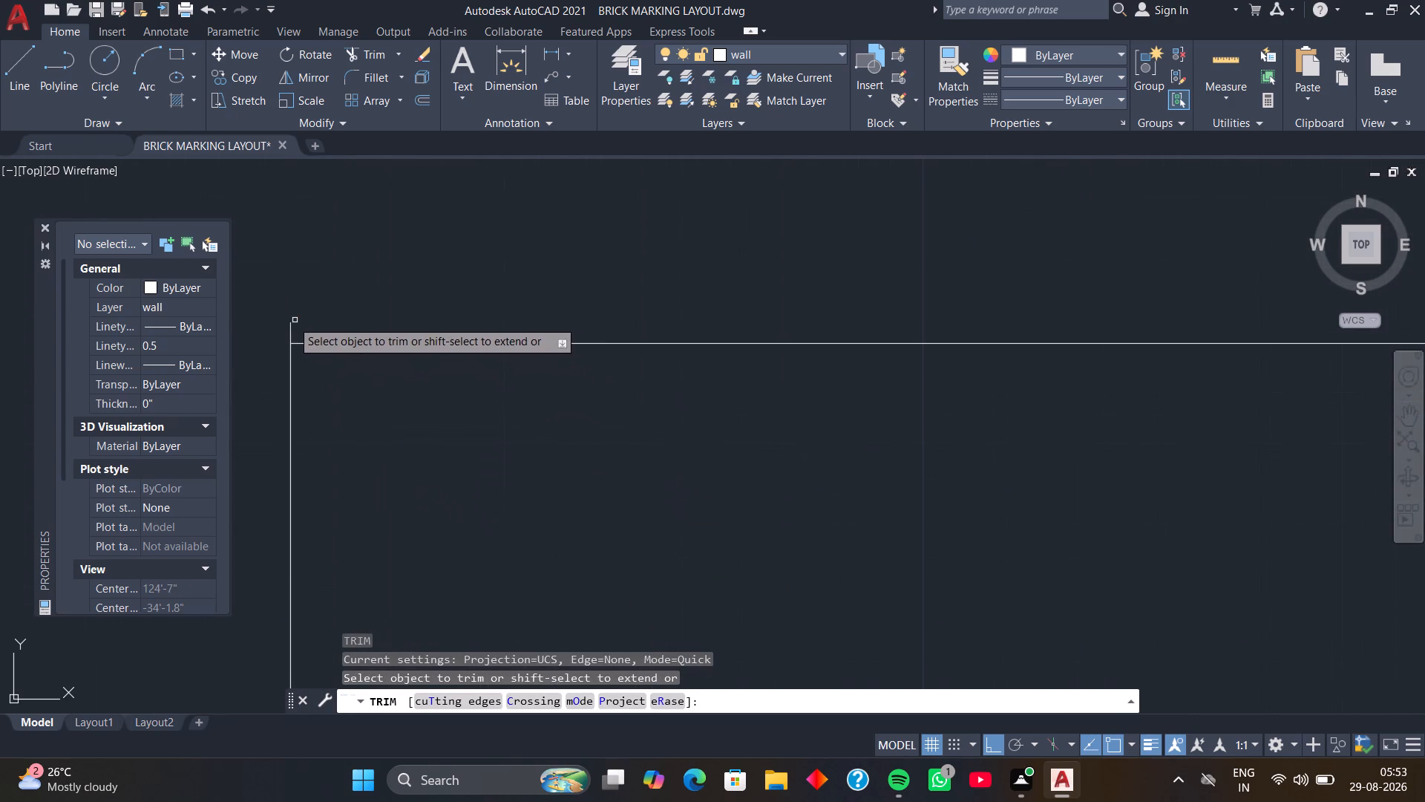
left_click(291, 327)
scroll(413, 402, "down", 1)
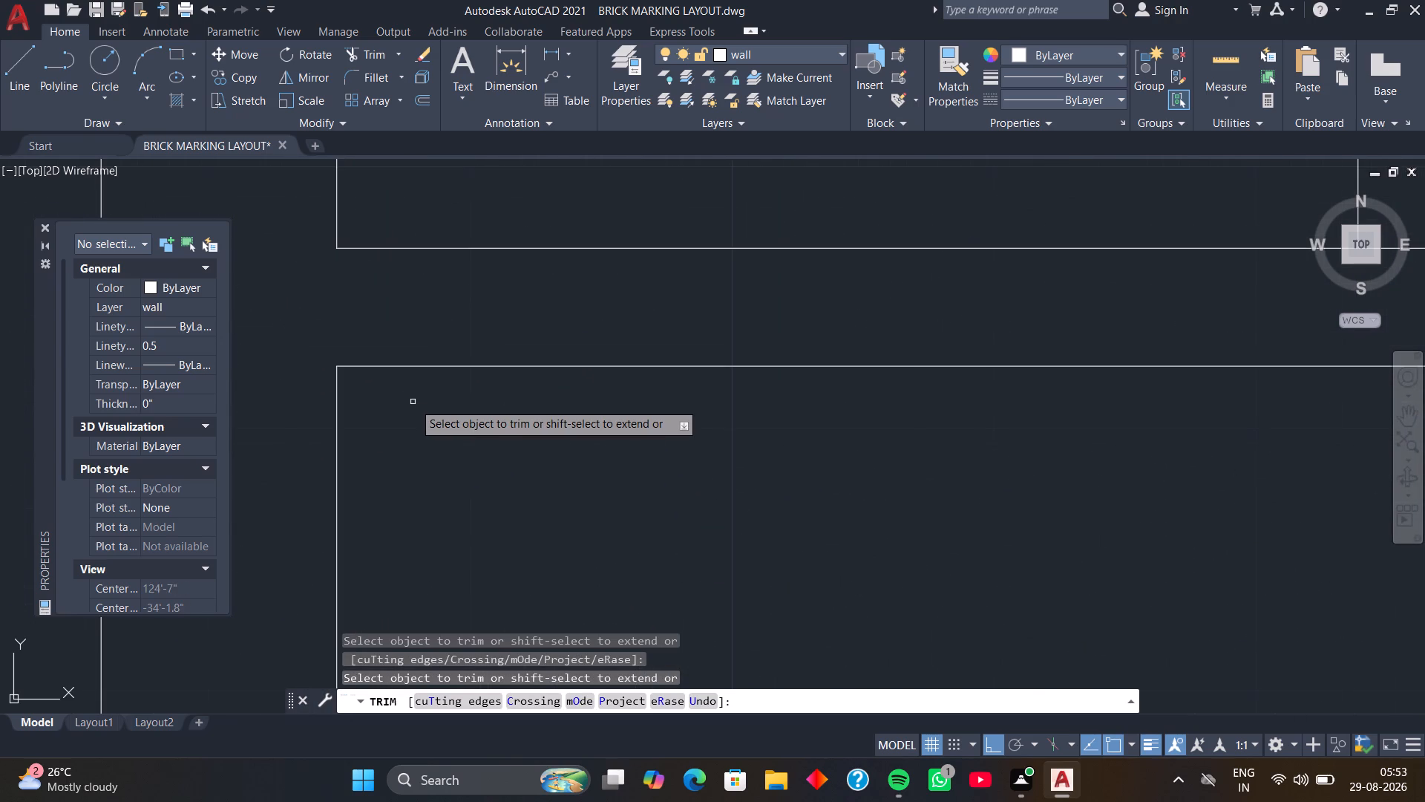
scroll(413, 402, "down", 2)
Trim the vertical overshoot and the line segment crossing the 4" partition at the large west room's northeast corner.
middle_click_drag(413, 402, 314, 414)
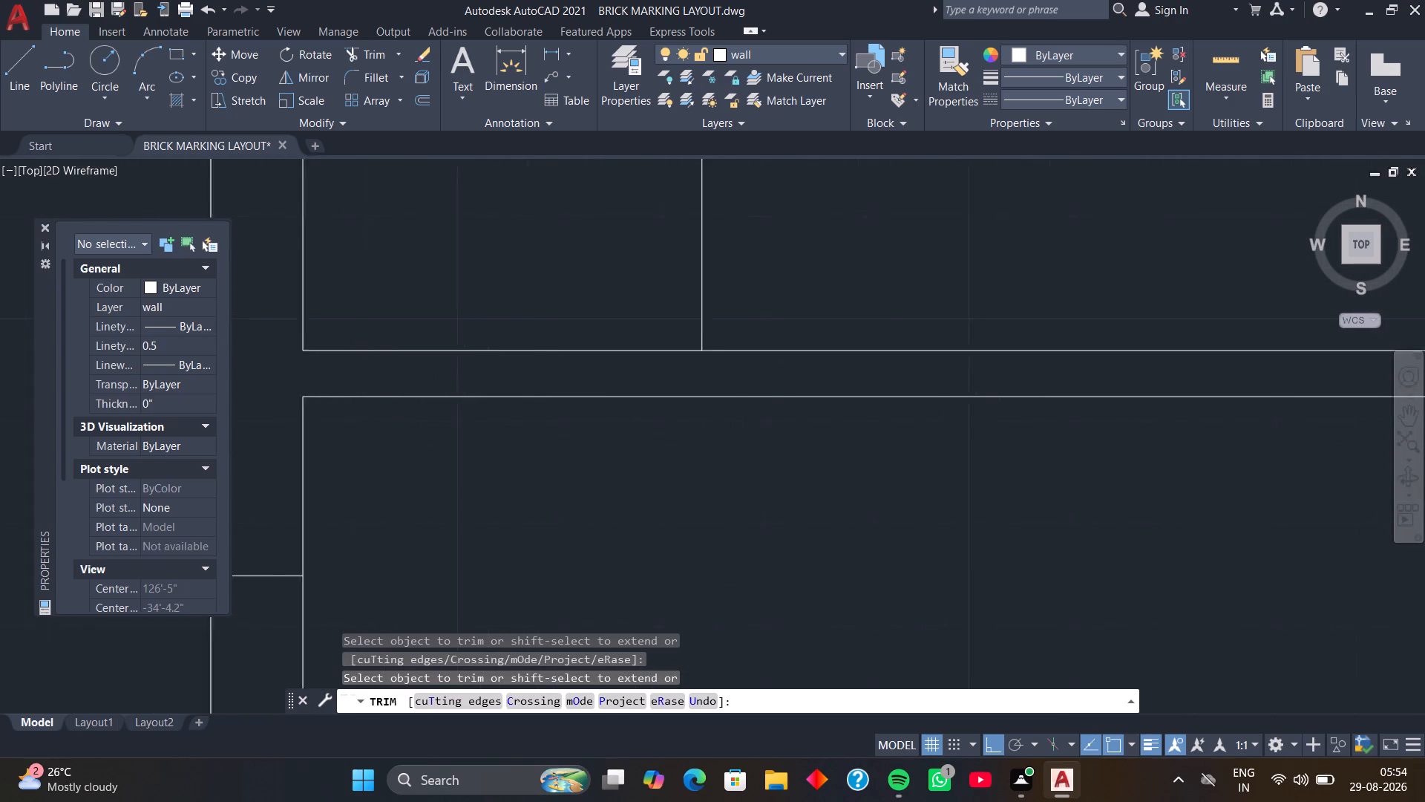
middle_click_drag(314, 414, 305, 417)
scroll(360, 430, "down", 2)
middle_click_drag(751, 455, 476, 491)
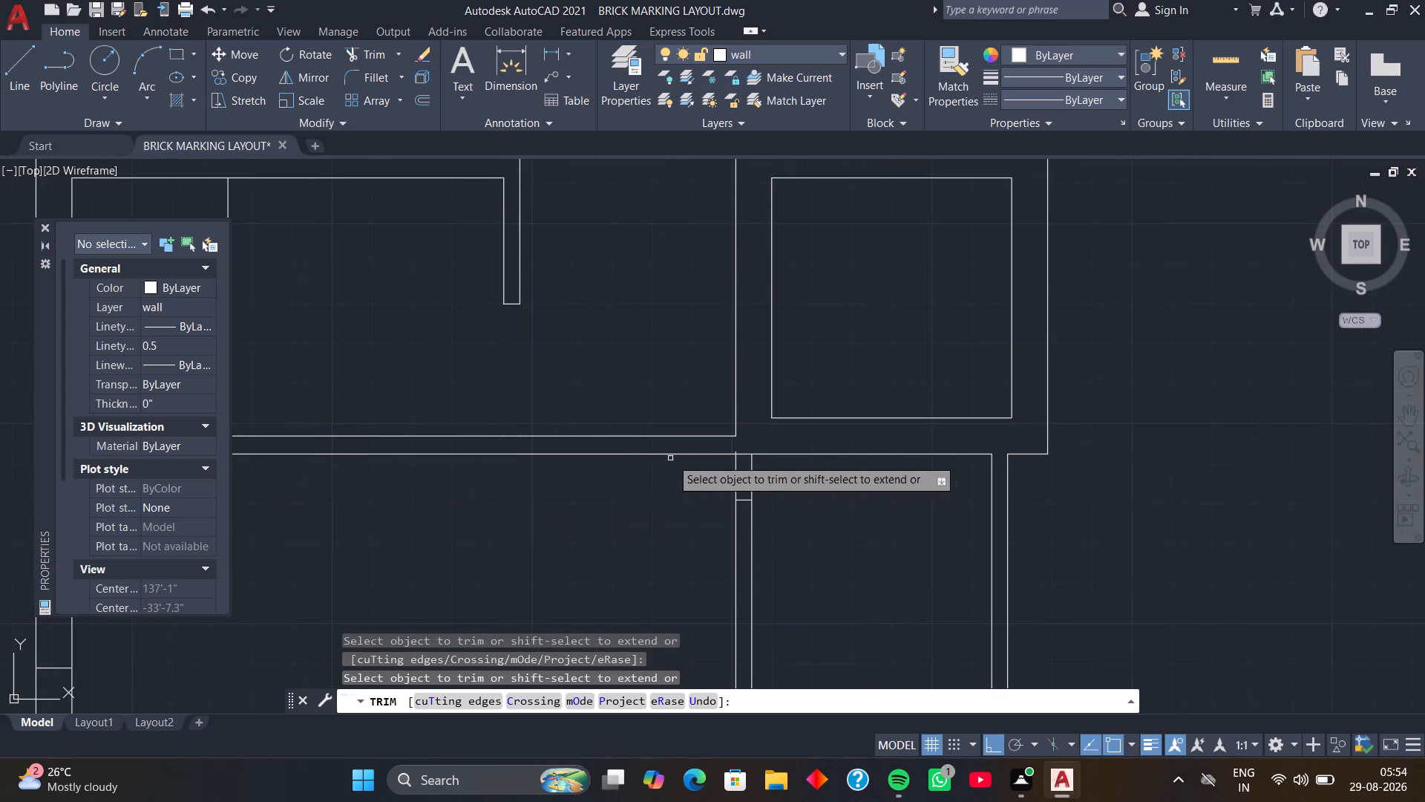
scroll(718, 447, "up", 3)
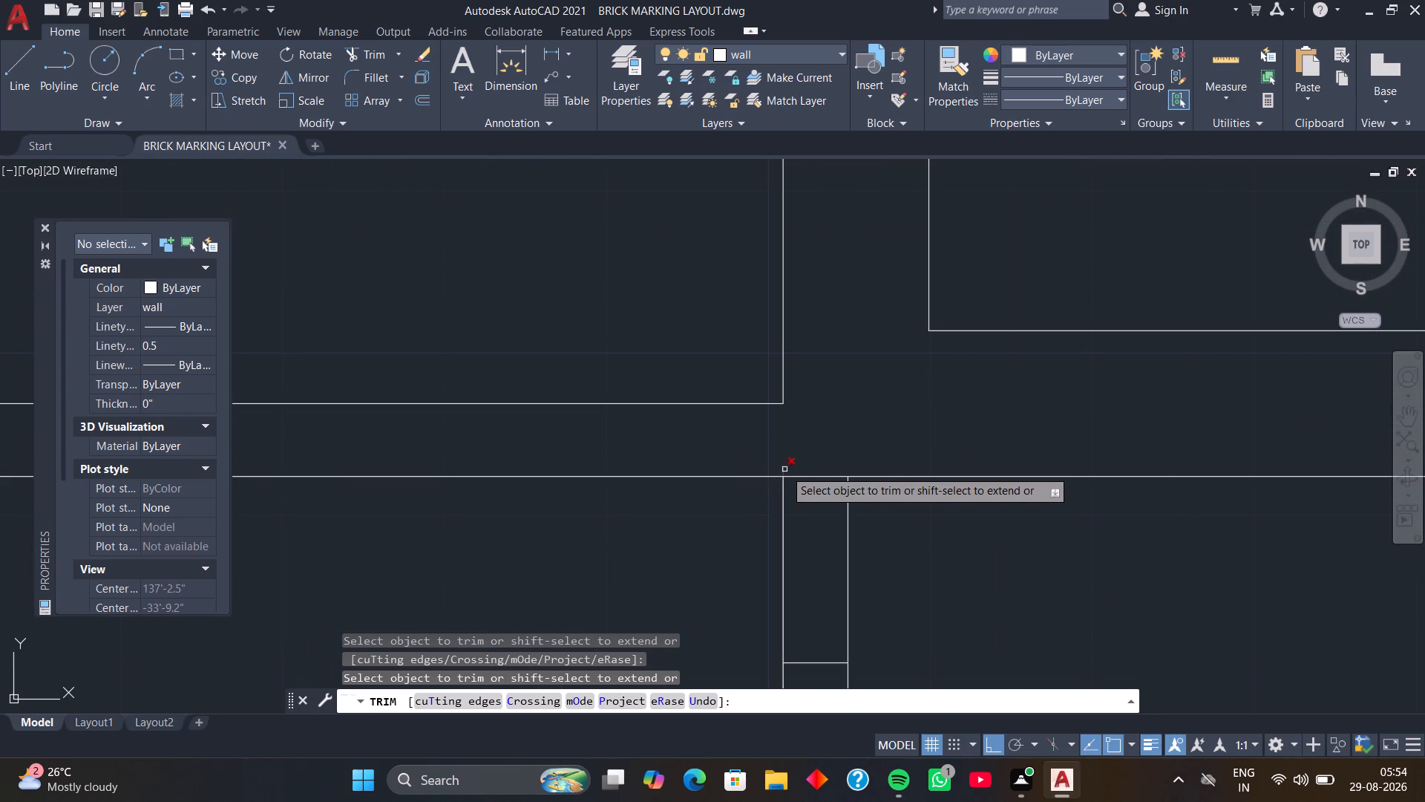
left_click(784, 469)
left_click(802, 477)
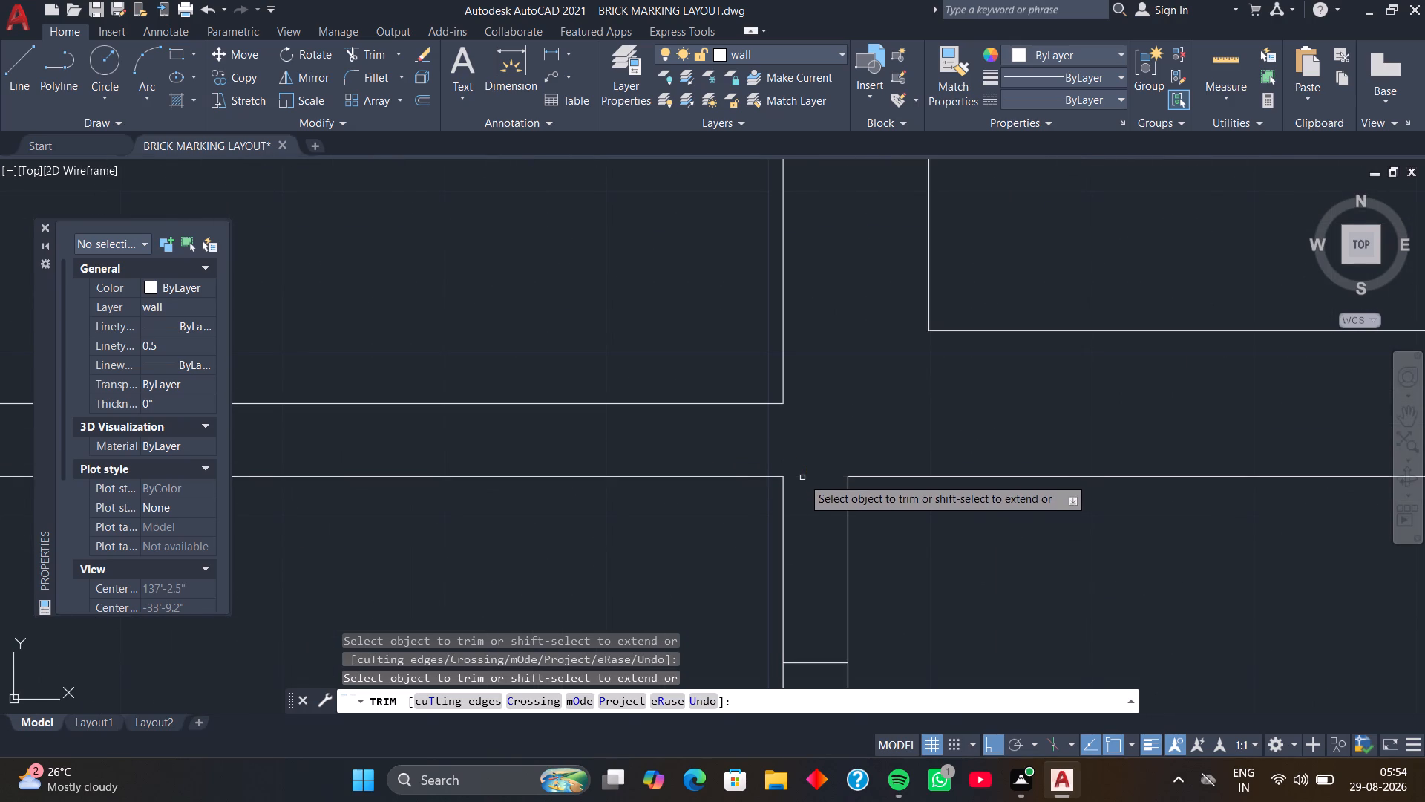
Trim away the old jamb line inside the large west room's 4" east wall.
scroll(792, 451, "down", 1)
left_click(812, 584)
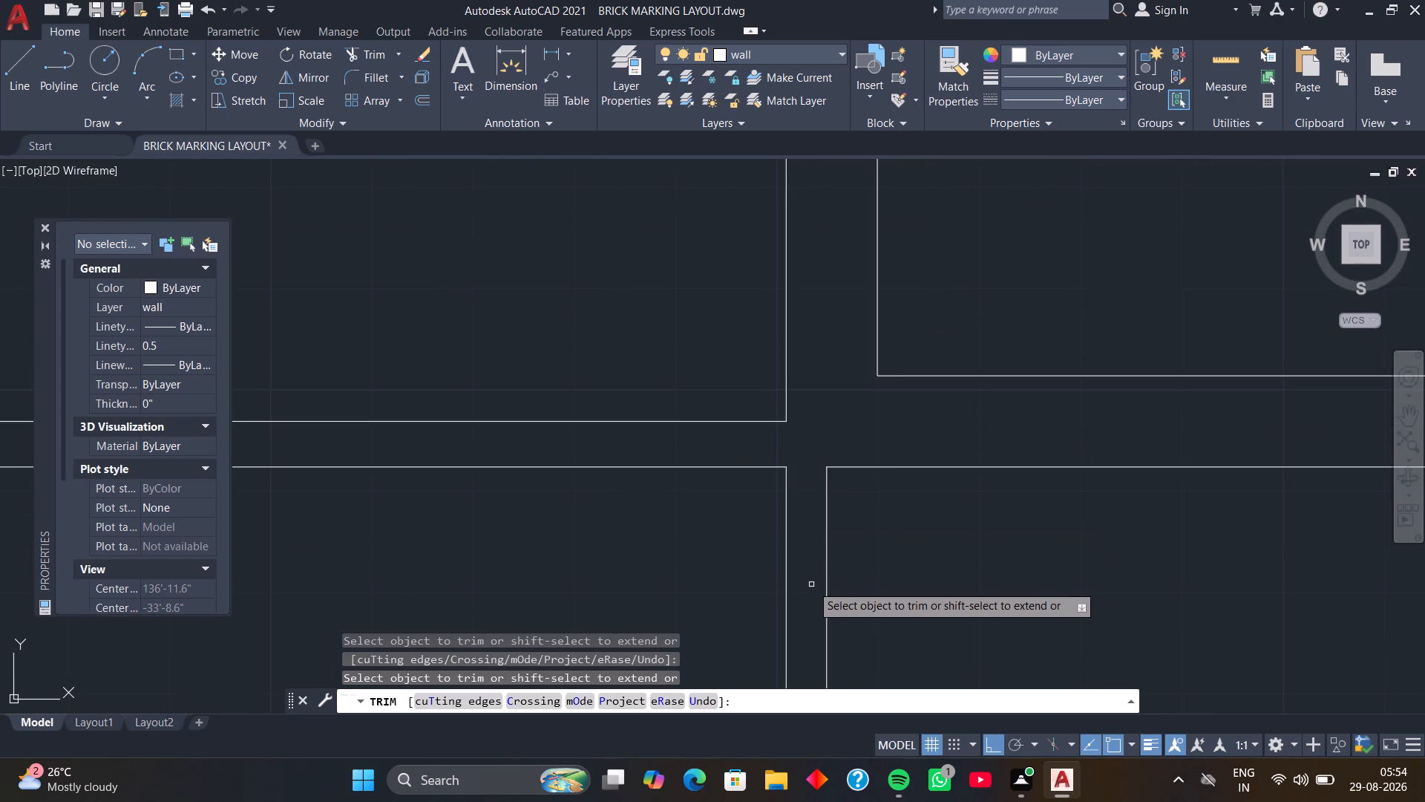
key("space")
Draw a 4" line across the top of the large west room's east wall from the room's inner northeast corner.
type("l")
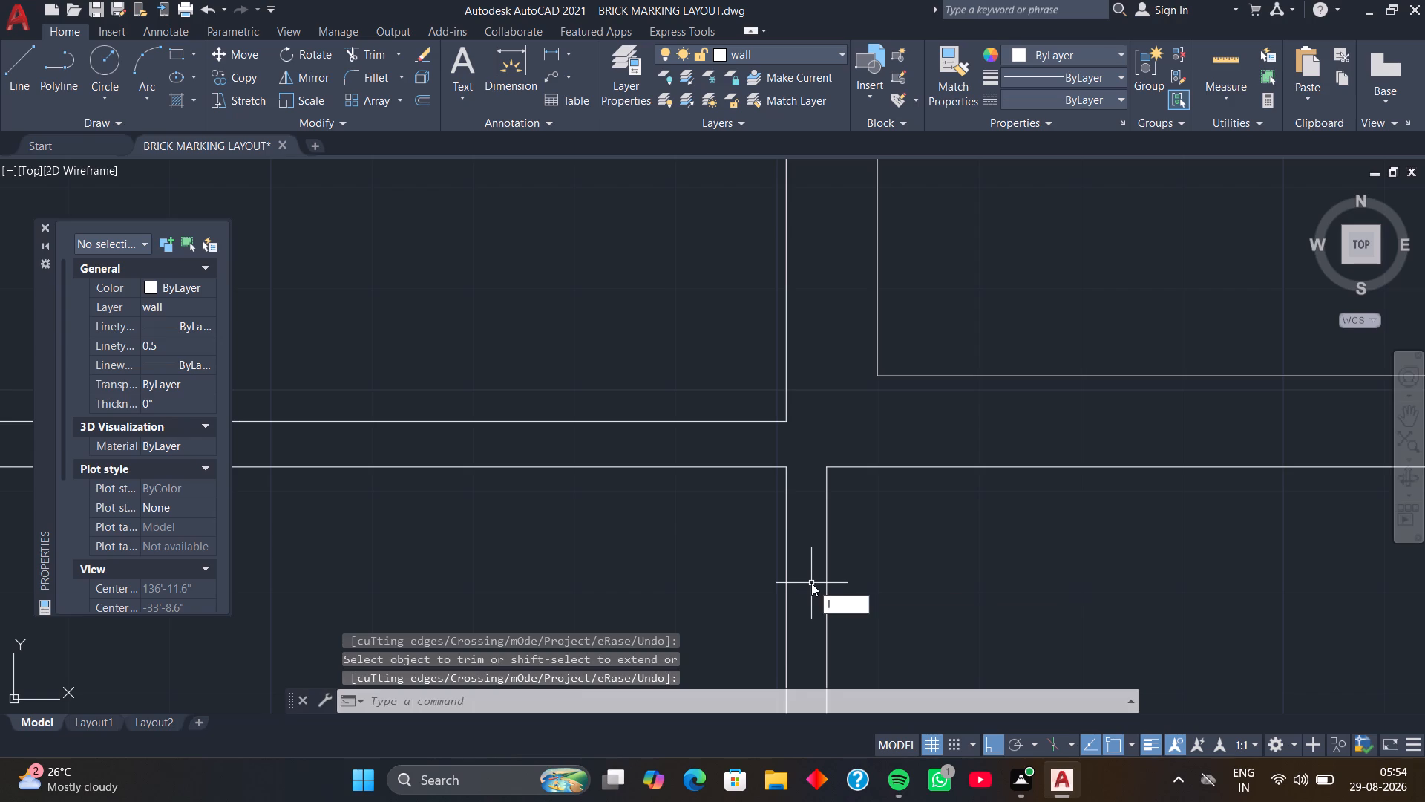
key("space")
left_click(782, 469)
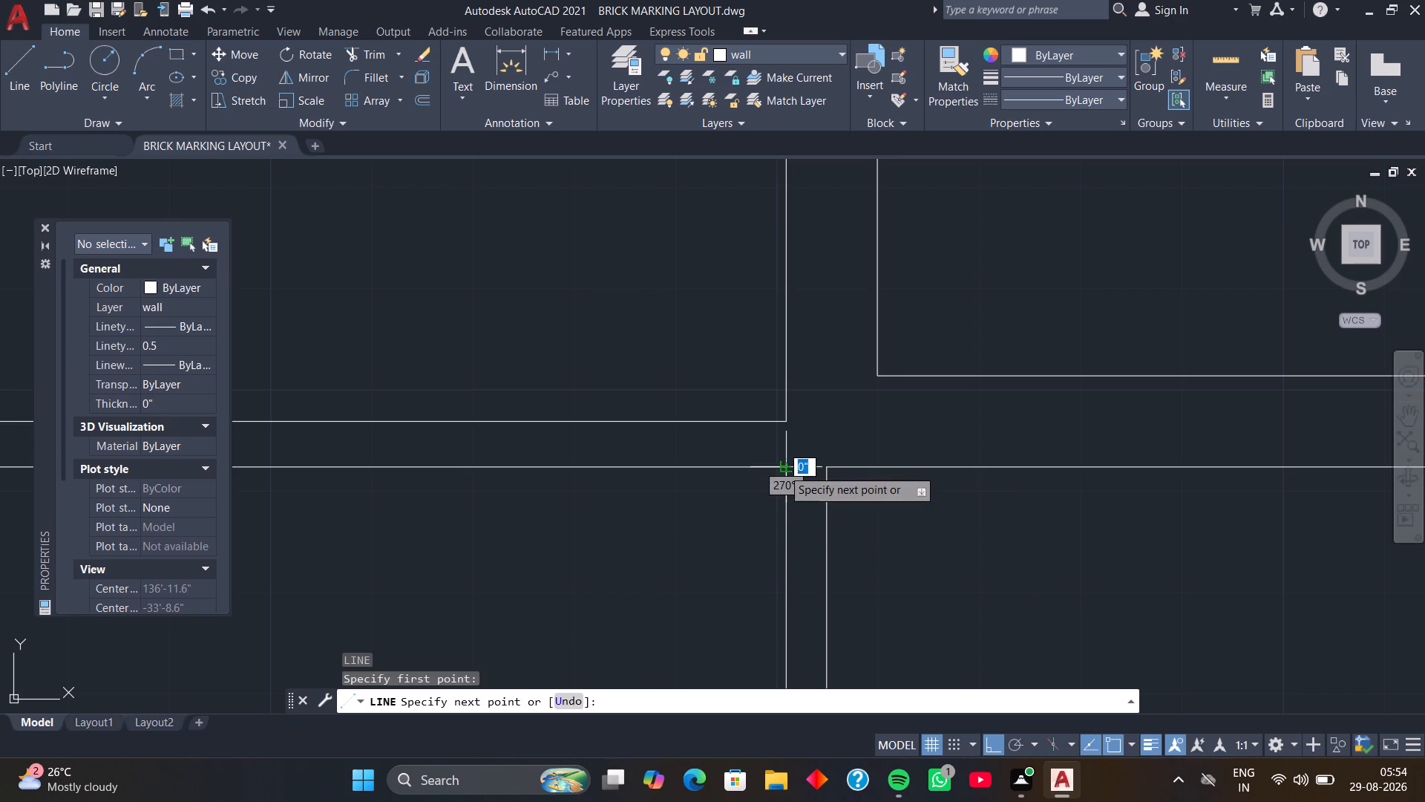
scroll(825, 467, "up", 2)
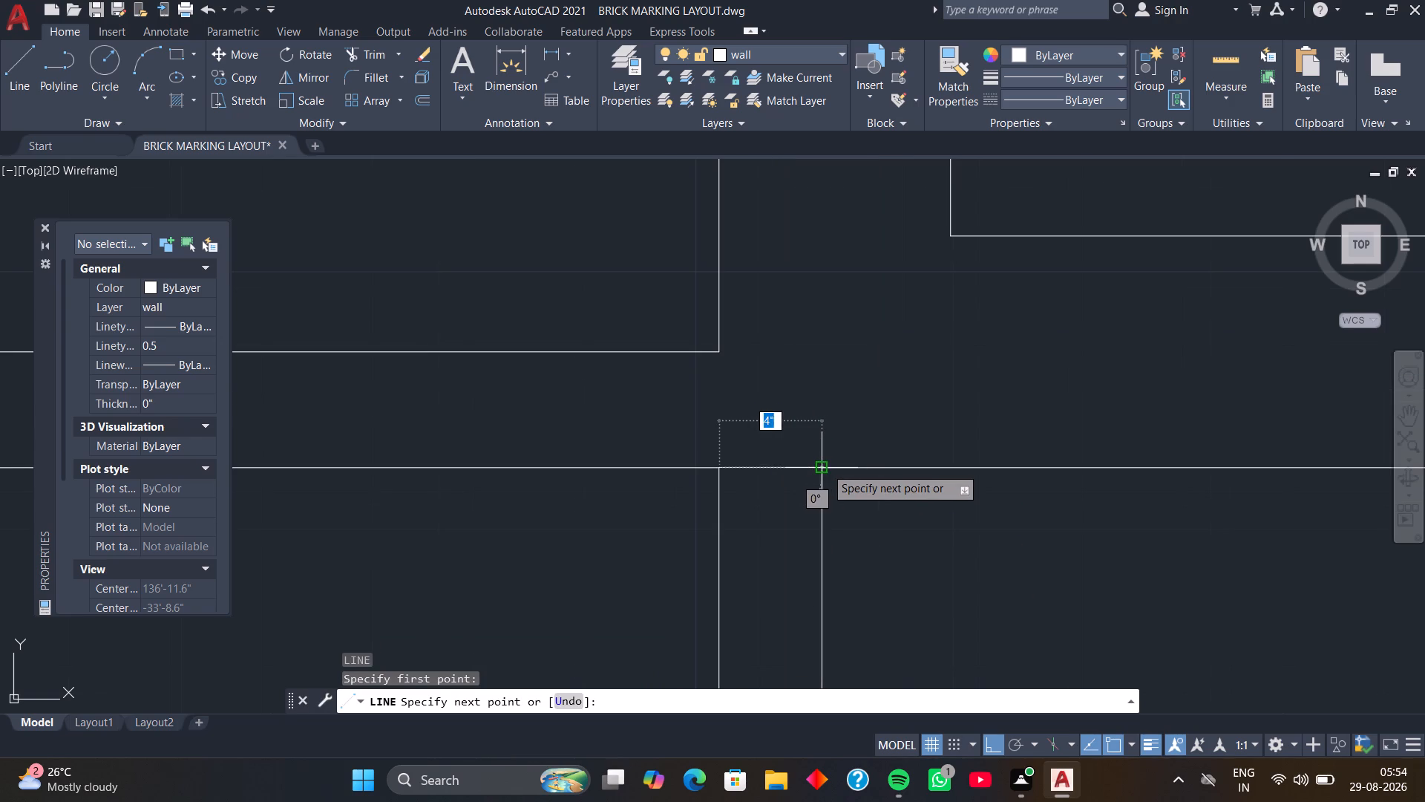
left_click(825, 467)
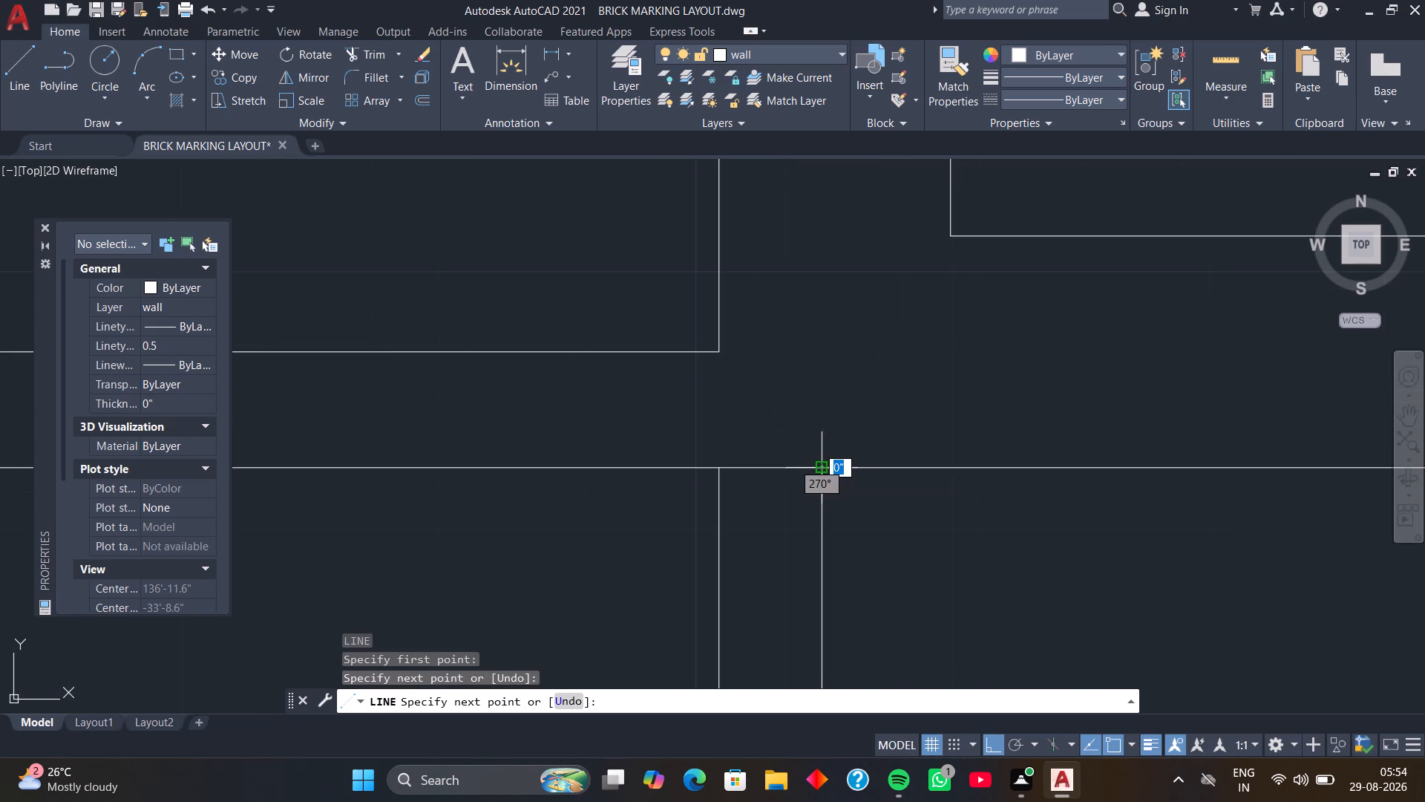
key("space")
Move the new 4" line 1' south along the large west room's east wall to form a jamb.
left_click(802, 471)
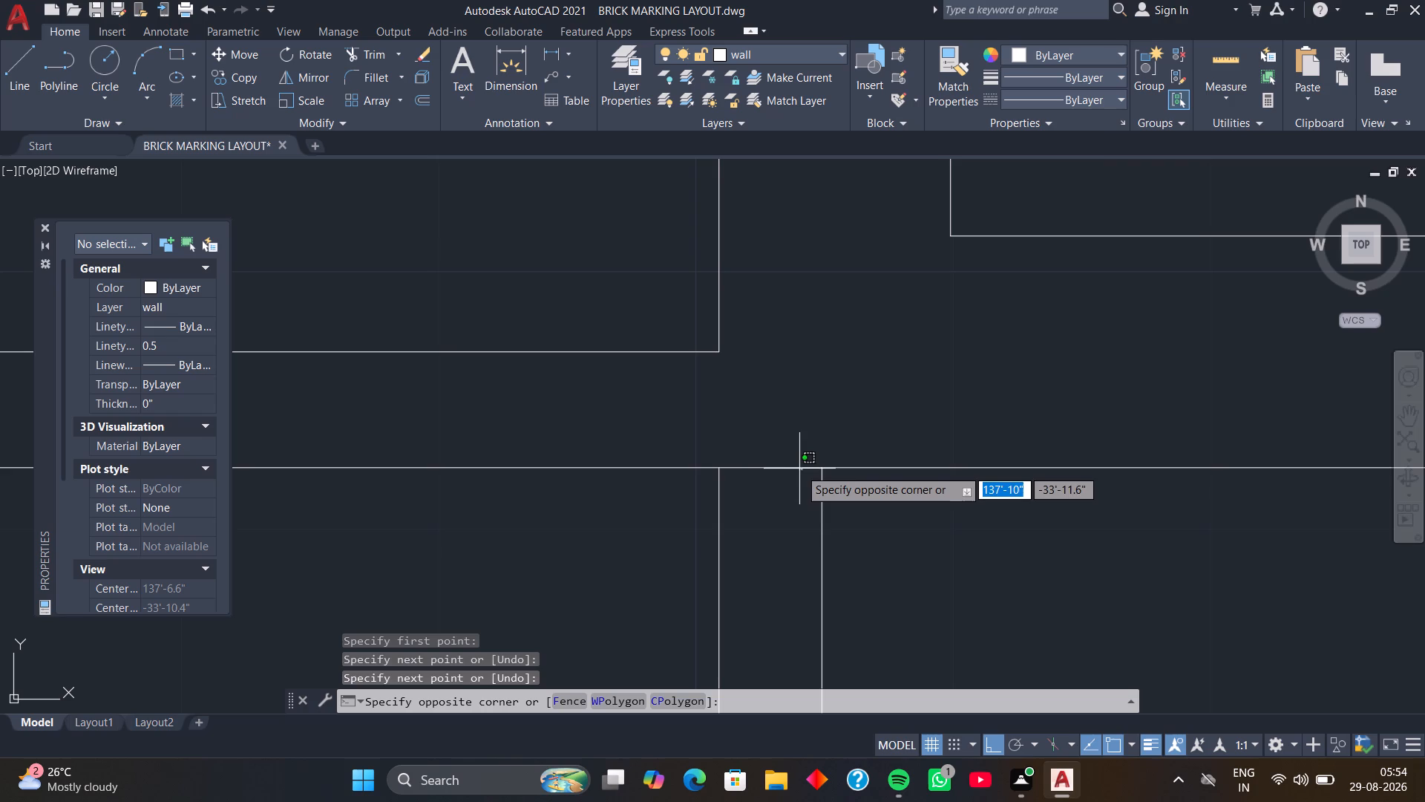
left_click(778, 462)
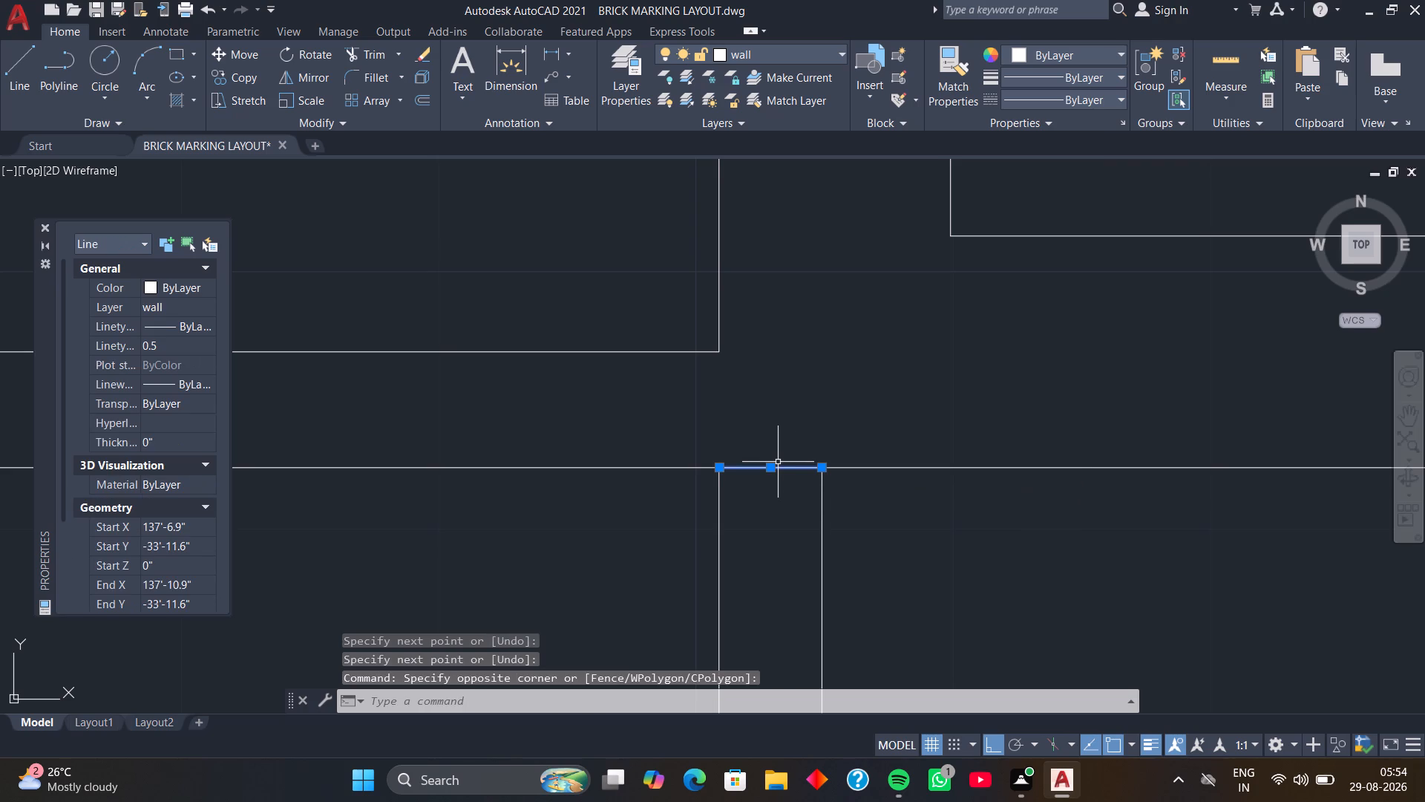
key("m")
key("space")
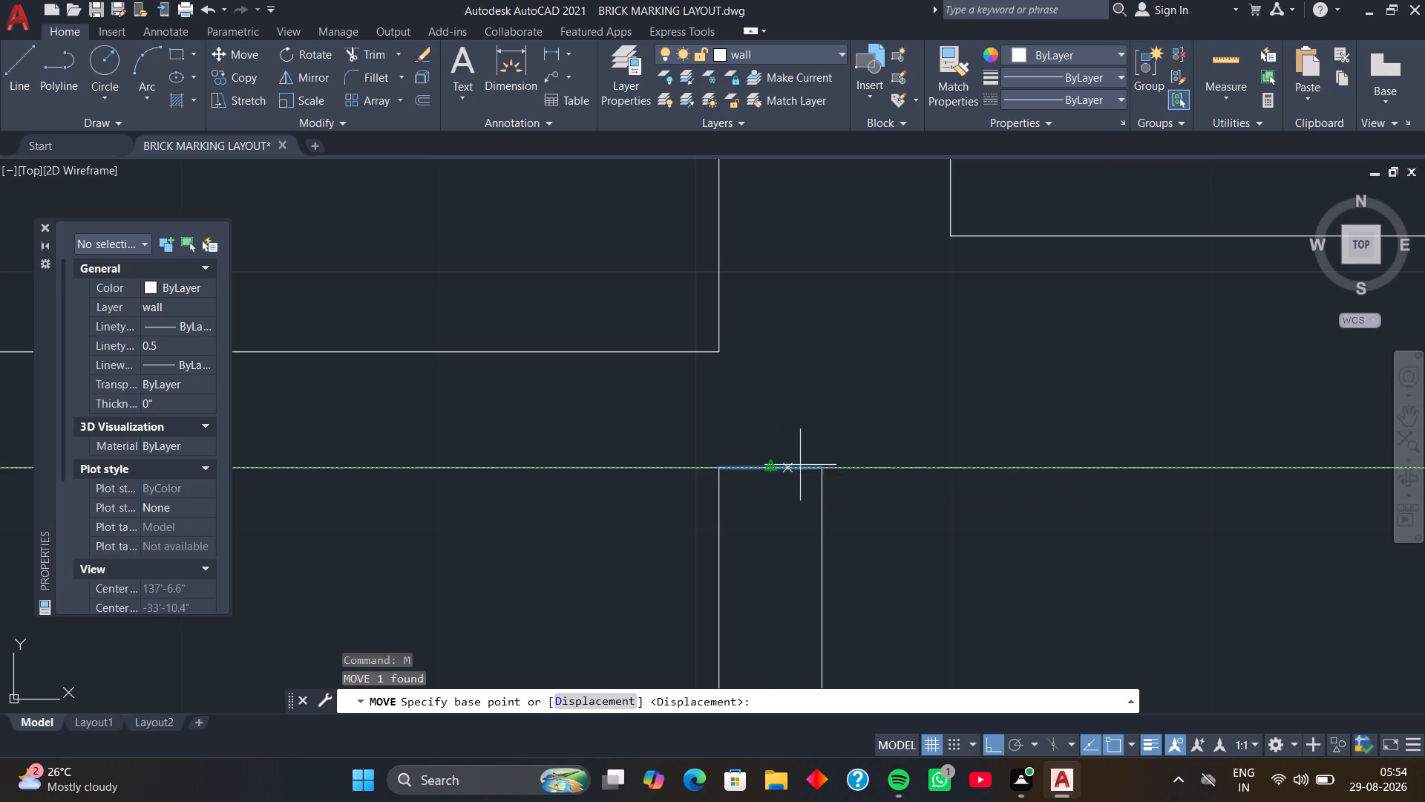
left_click(818, 468)
scroll(824, 517, "down", 3)
middle_click_drag(824, 517, 821, 512)
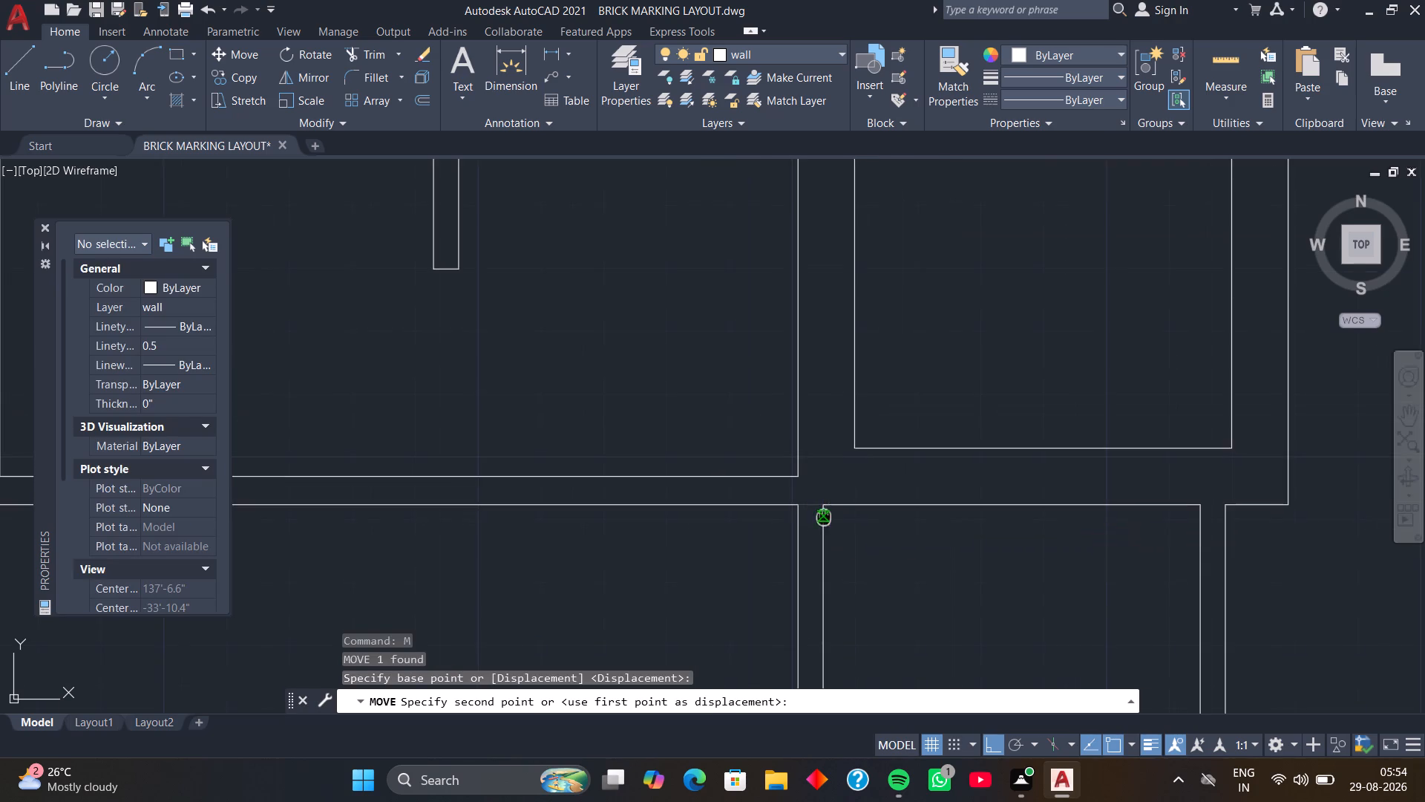
middle_click_drag(821, 512, 765, 368)
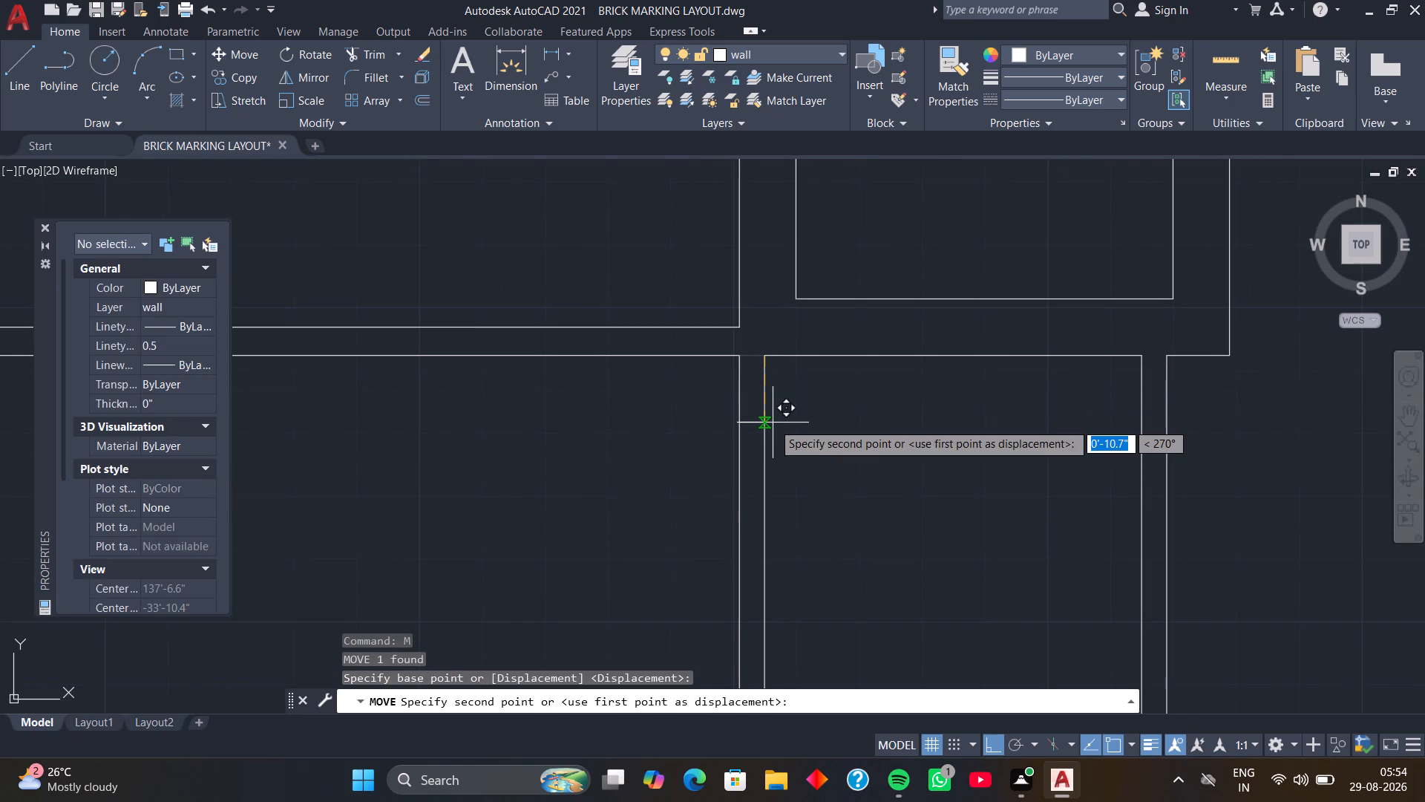
type("1'")
key("Return")
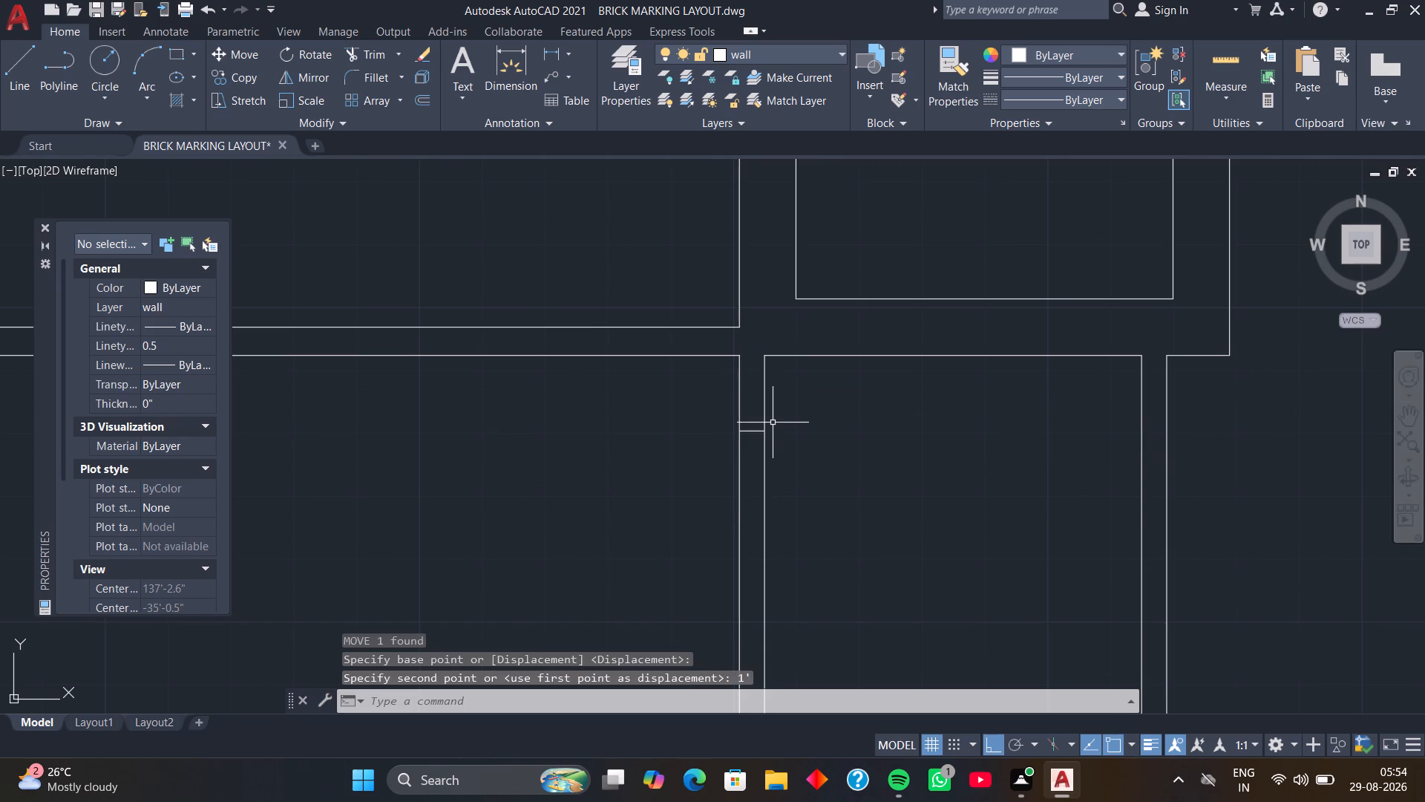
Copy the jamb line in the large west room's 4" east wall 3'4" south along the wall.
middle_click_drag(784, 448, 783, 371)
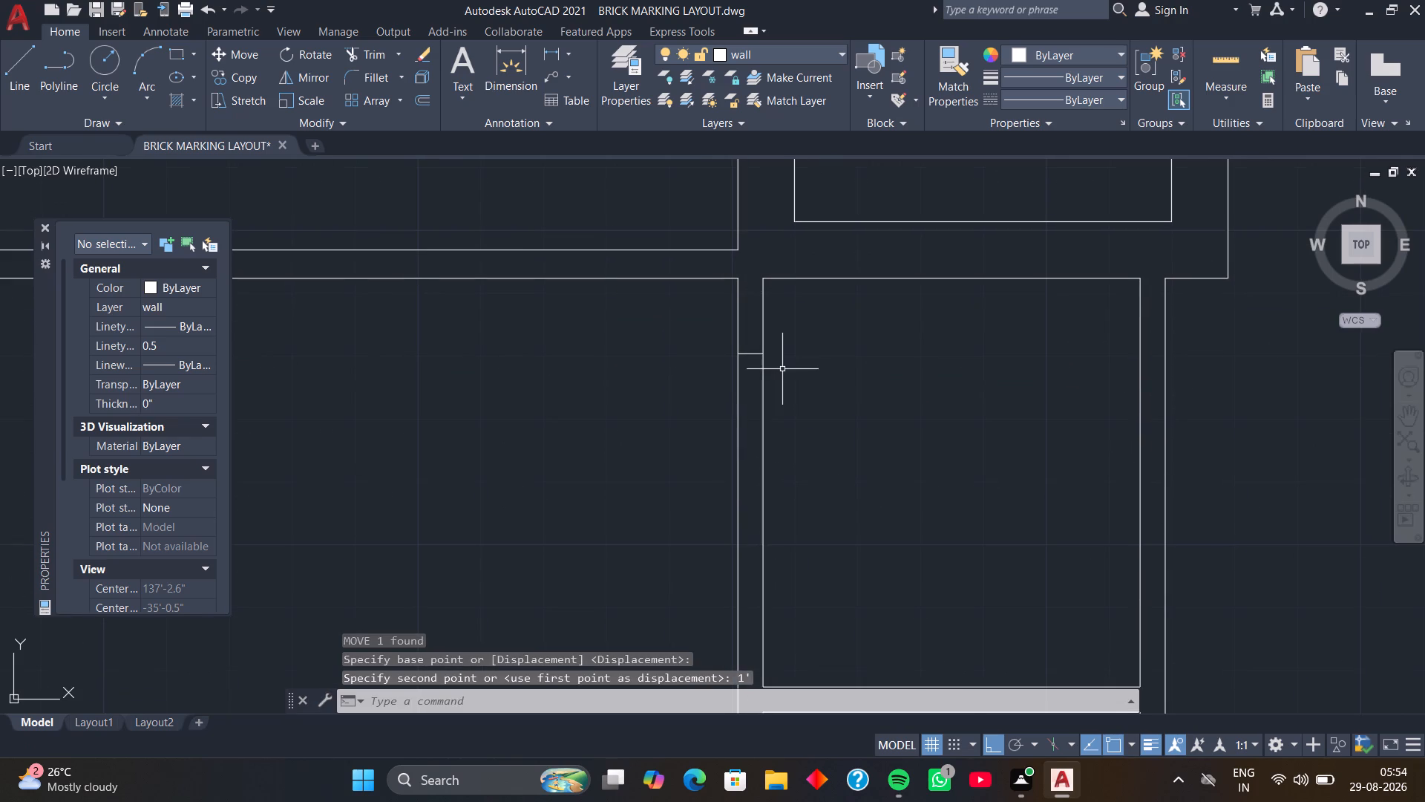
scroll(737, 369, "up", 3)
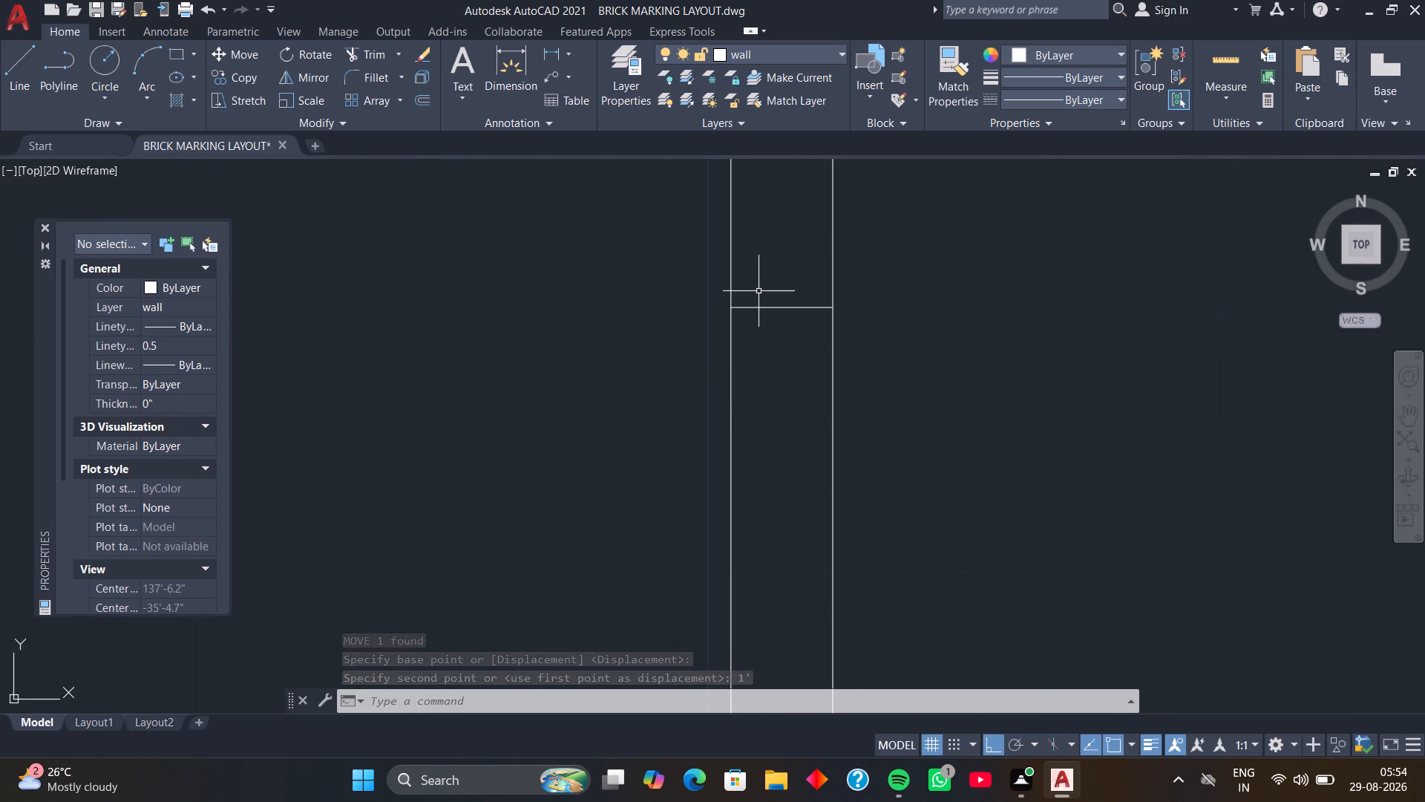
left_click(761, 307)
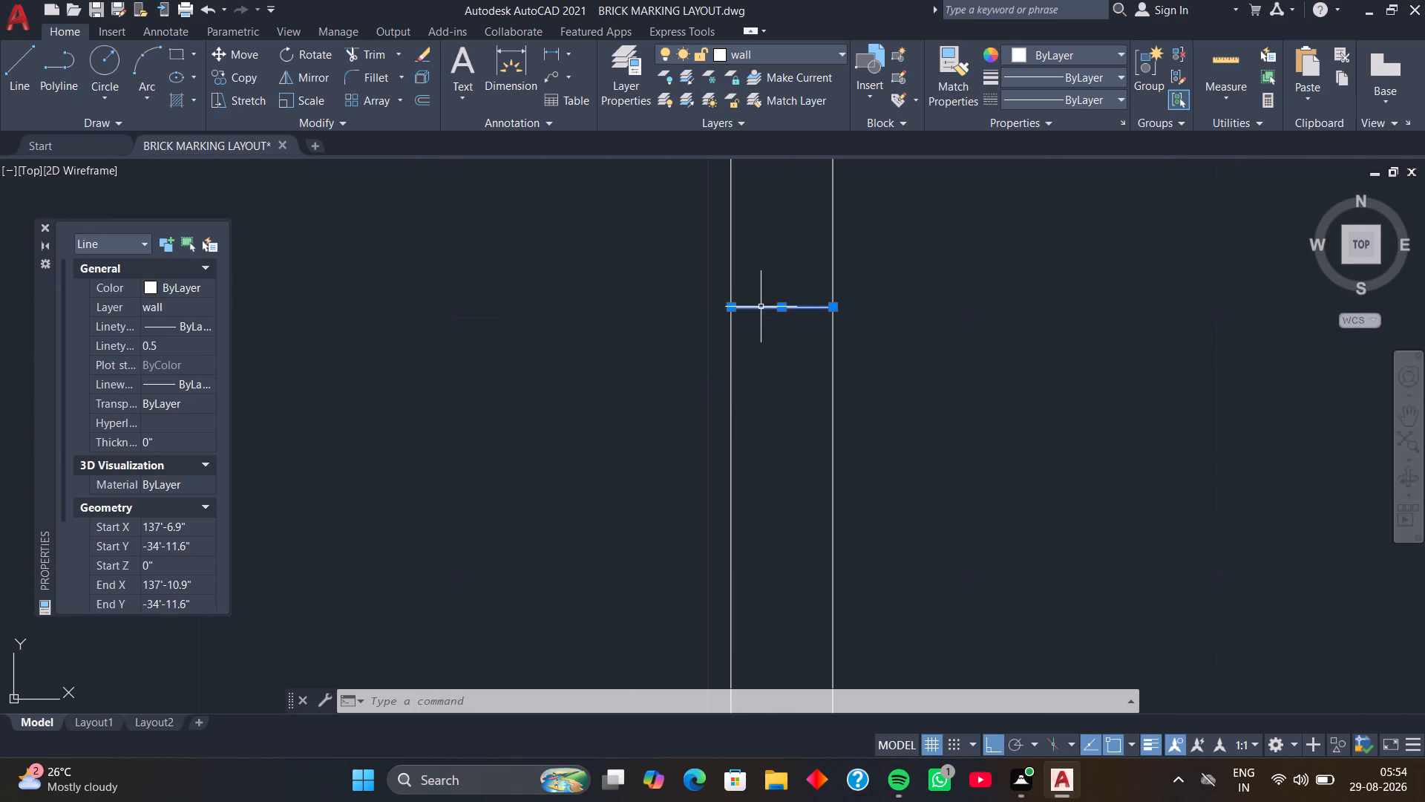
key("c")
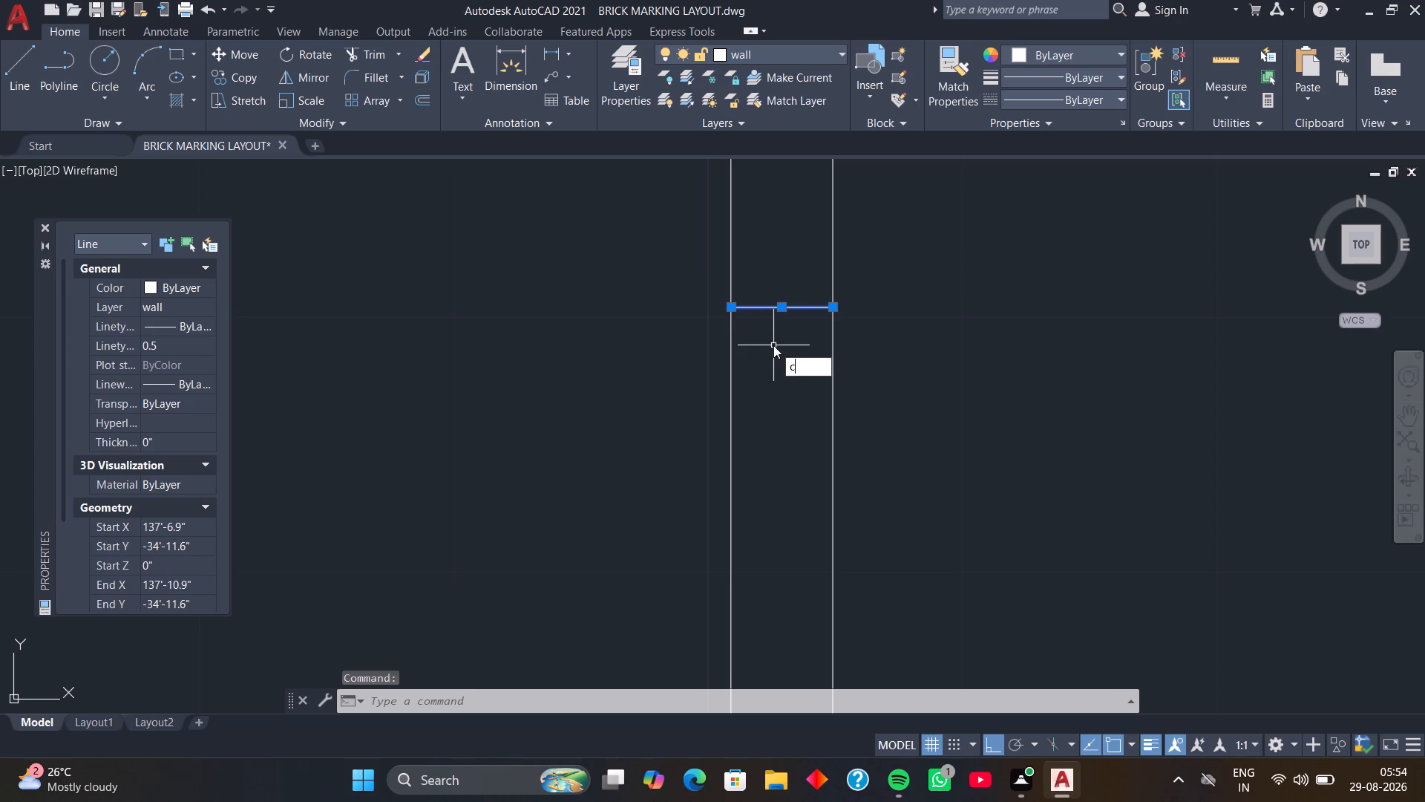
type("o")
key("space")
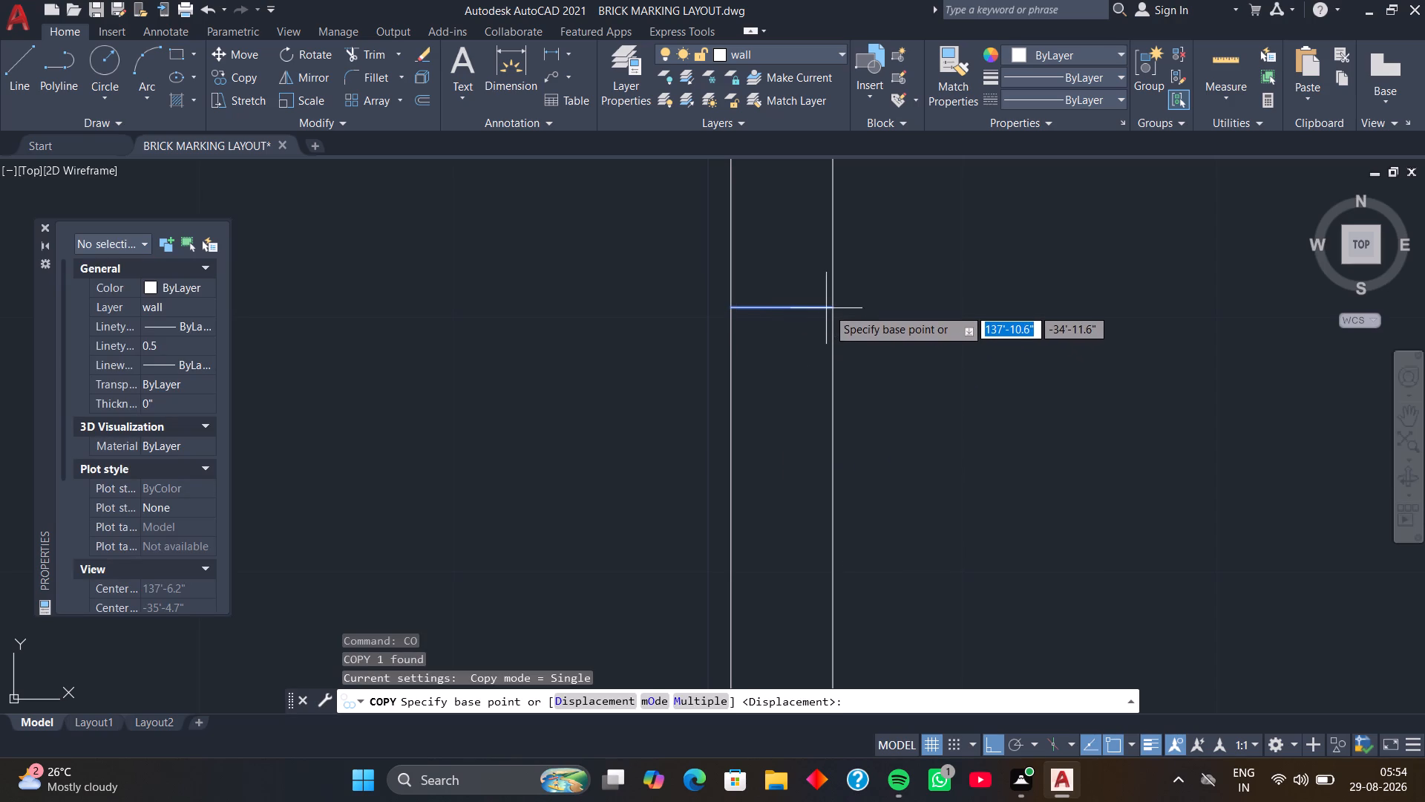
left_click(834, 307)
scroll(847, 401, "down", 4)
middle_click_drag(847, 402, 826, 327)
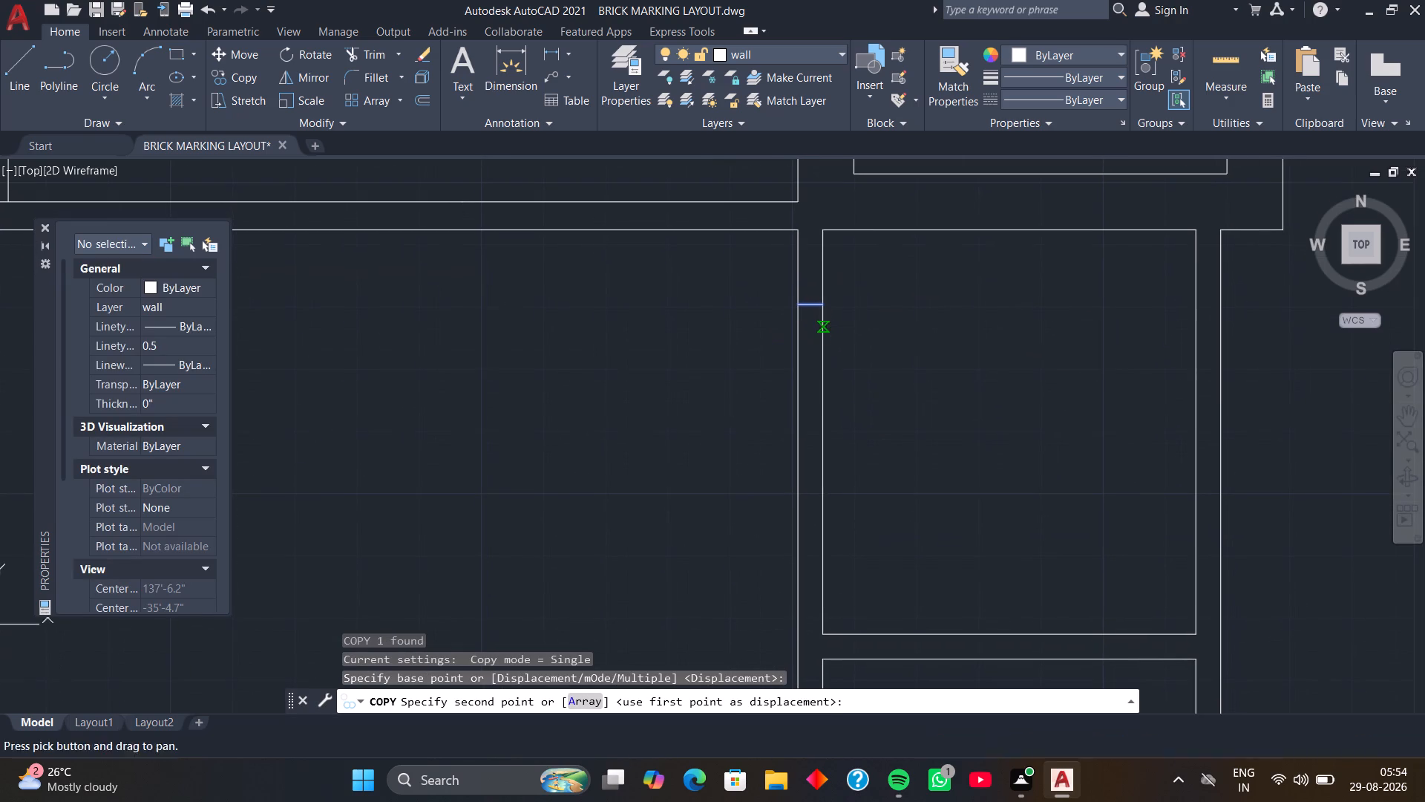
type("3'4")
key("Return")
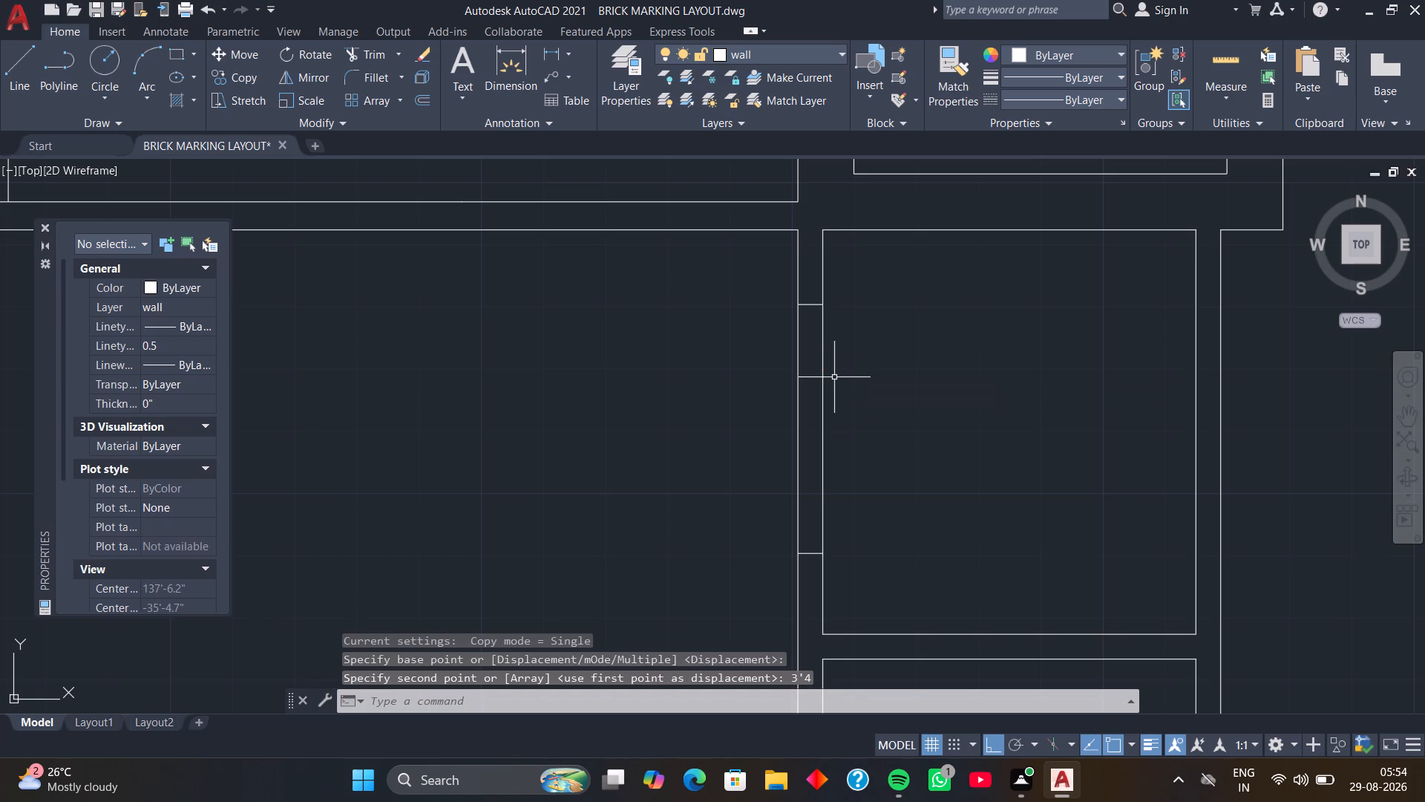
Trim both wall faces between the two jamb lines to open the doorway in the large west room's east wall.
scroll(790, 409, "down", 1)
key("t")
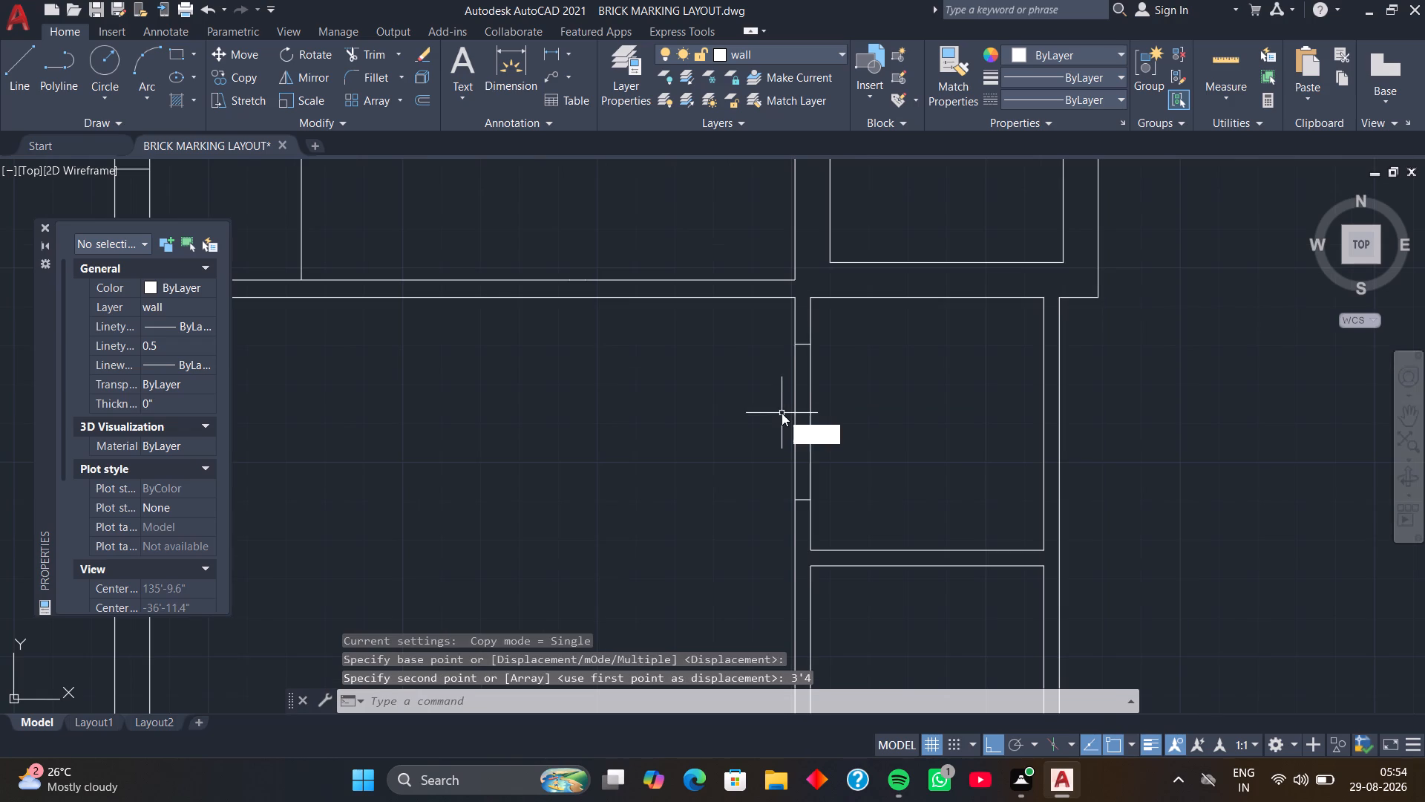
type("r")
key("space")
left_click_drag(782, 408, 812, 401)
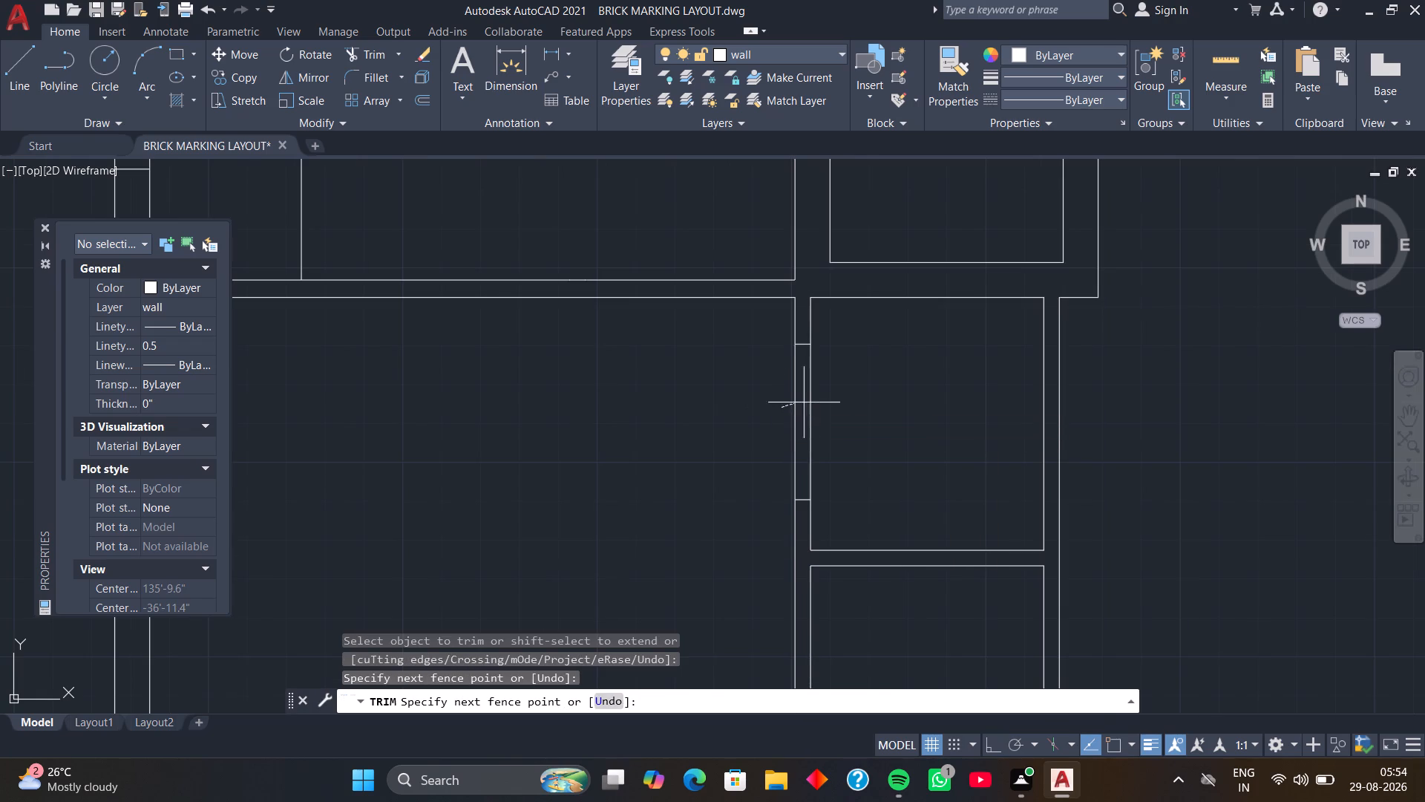
left_click_drag(812, 401, 848, 397)
key("space")
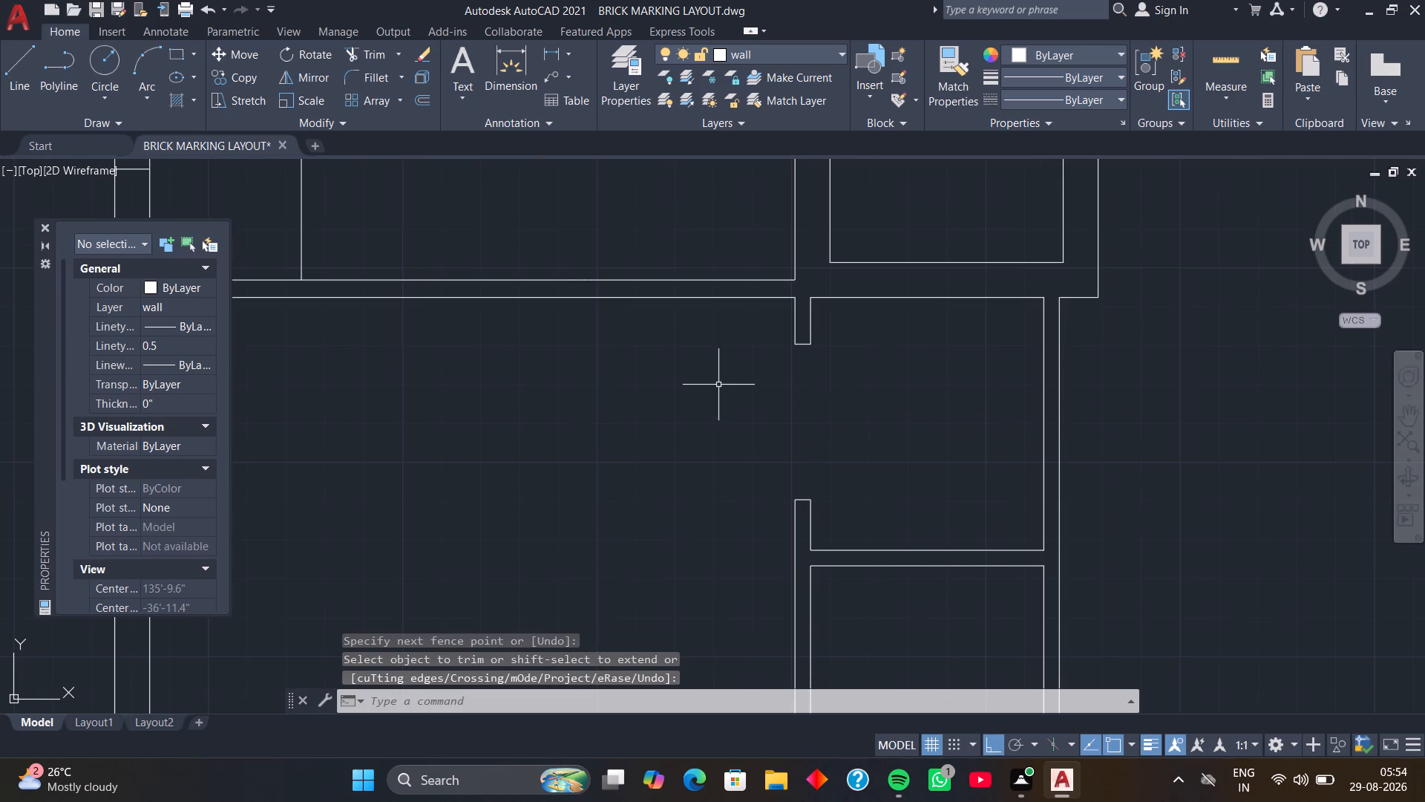
Draw a line across the large west room's north wall at its east end, joining the two wall-face corners.
middle_click_drag(718, 384, 767, 440)
middle_click_drag(767, 418, 785, 443)
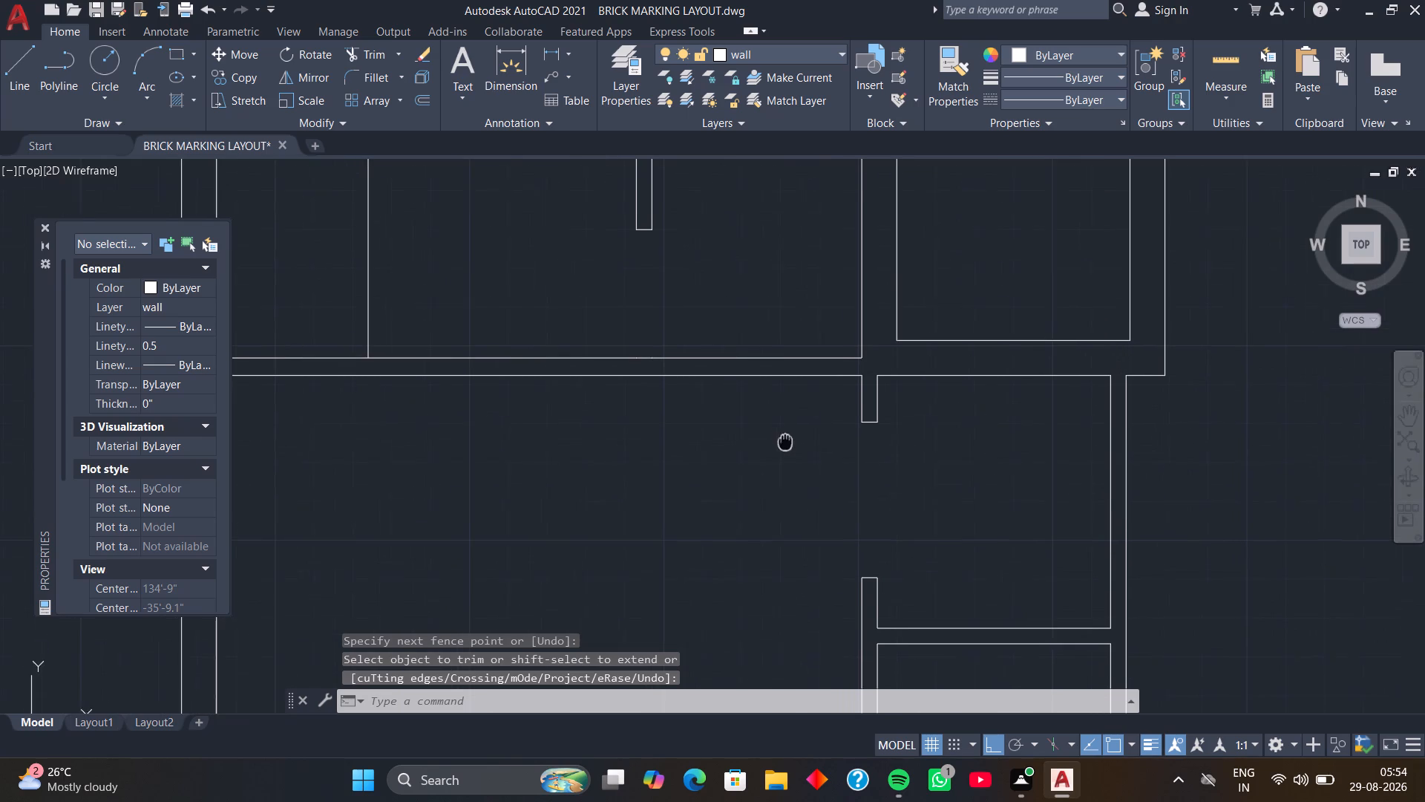
middle_click_drag(785, 443, 787, 446)
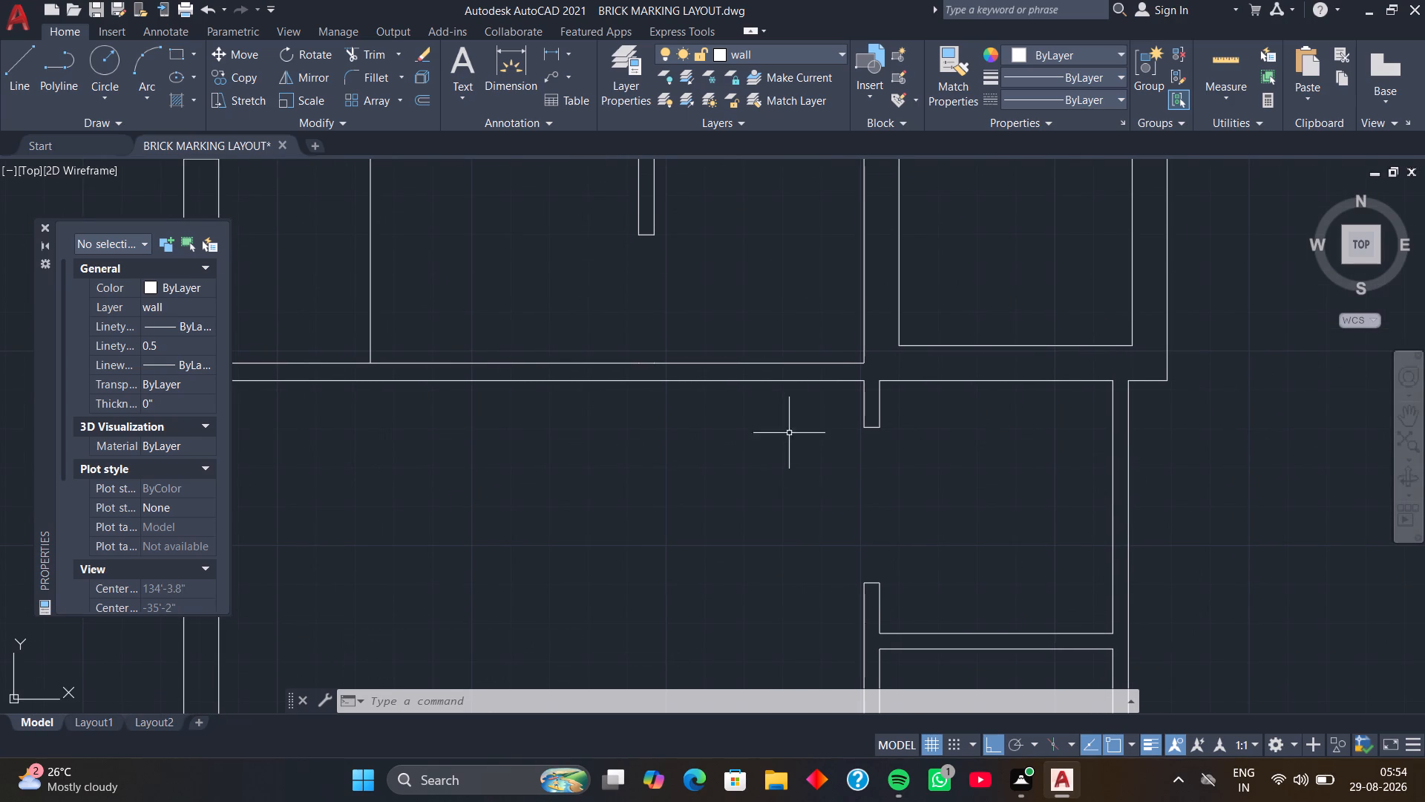
middle_click_drag(799, 411, 779, 428)
middle_click_drag(777, 429, 687, 460)
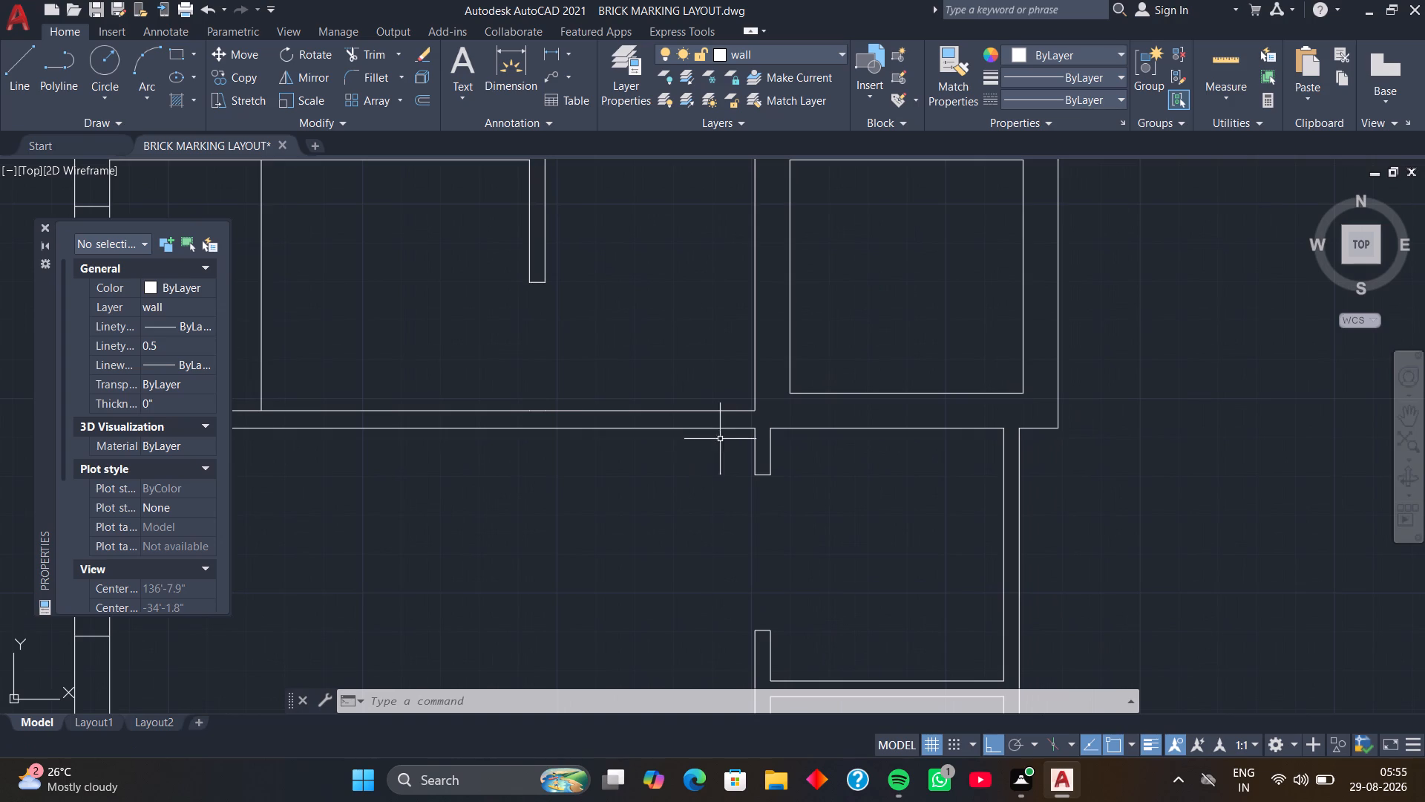
middle_click_drag(721, 455, 679, 470)
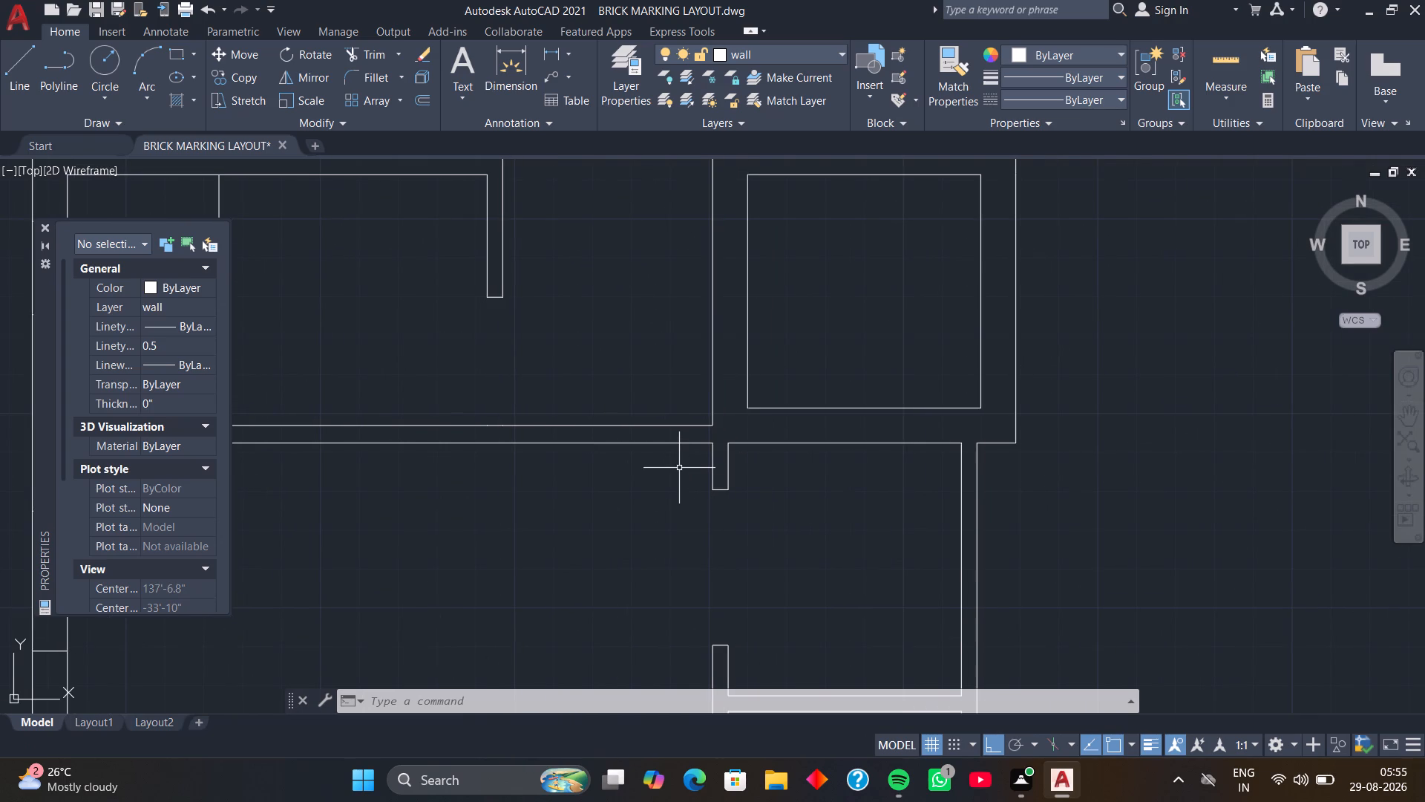
scroll(704, 436, "up", 2)
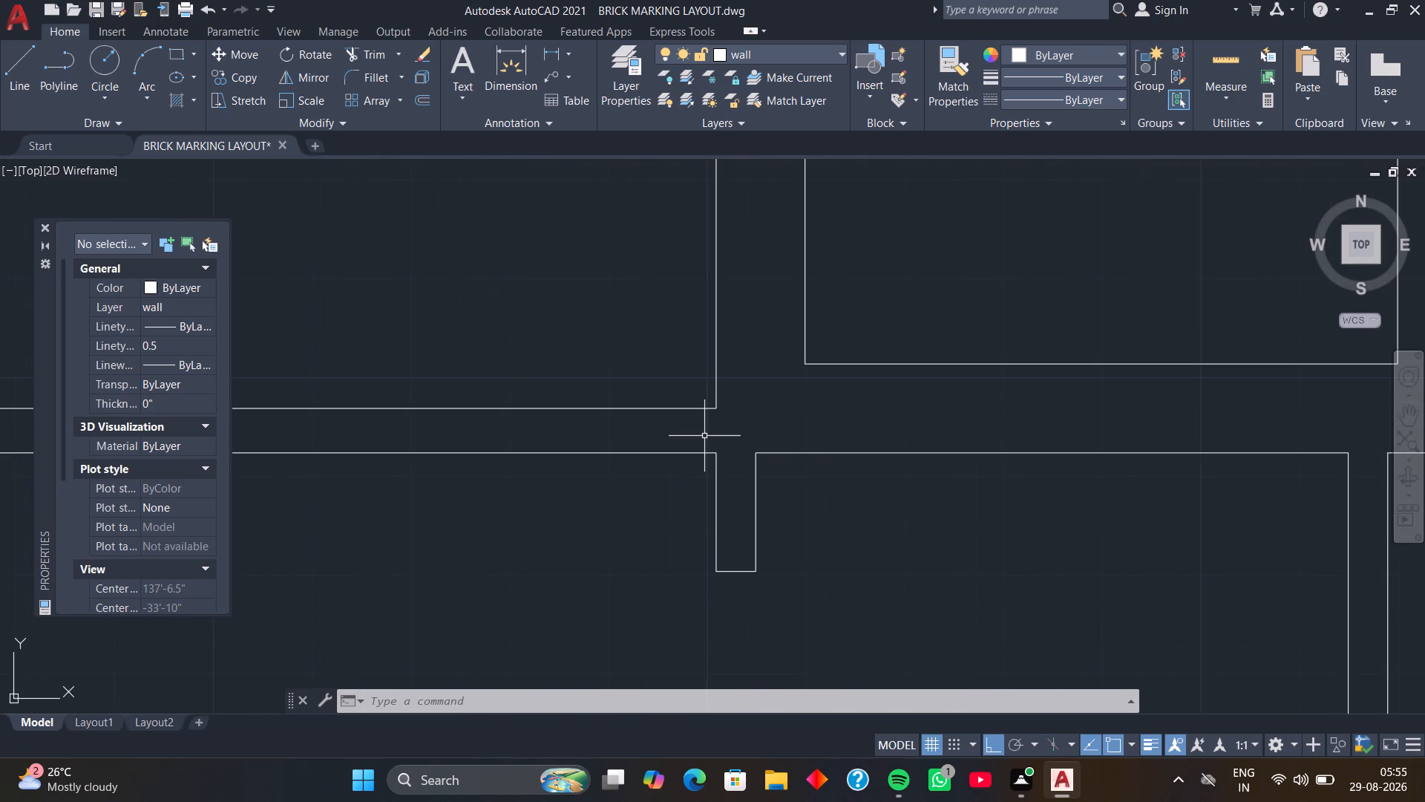
type("l")
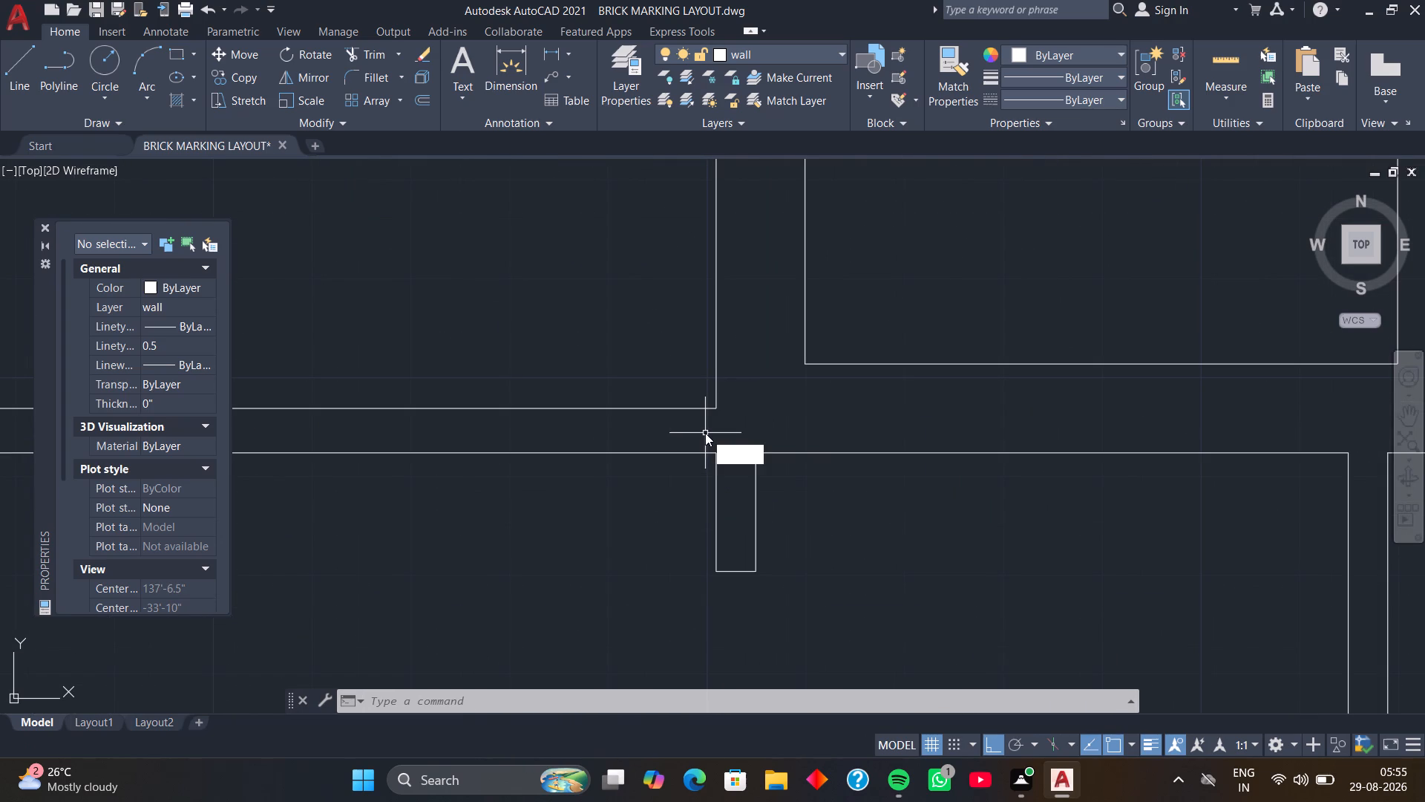
key("space")
left_click(714, 408)
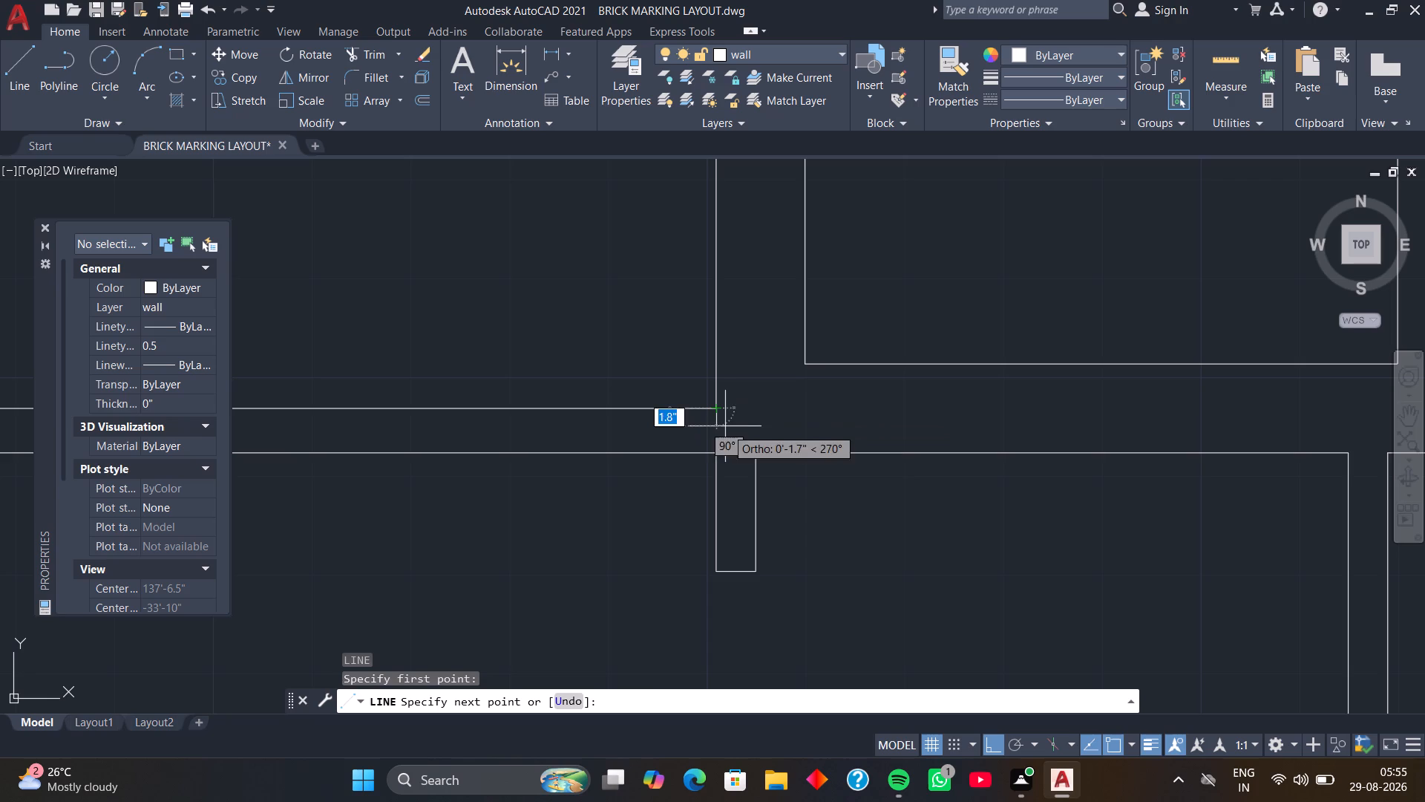
left_click(716, 451)
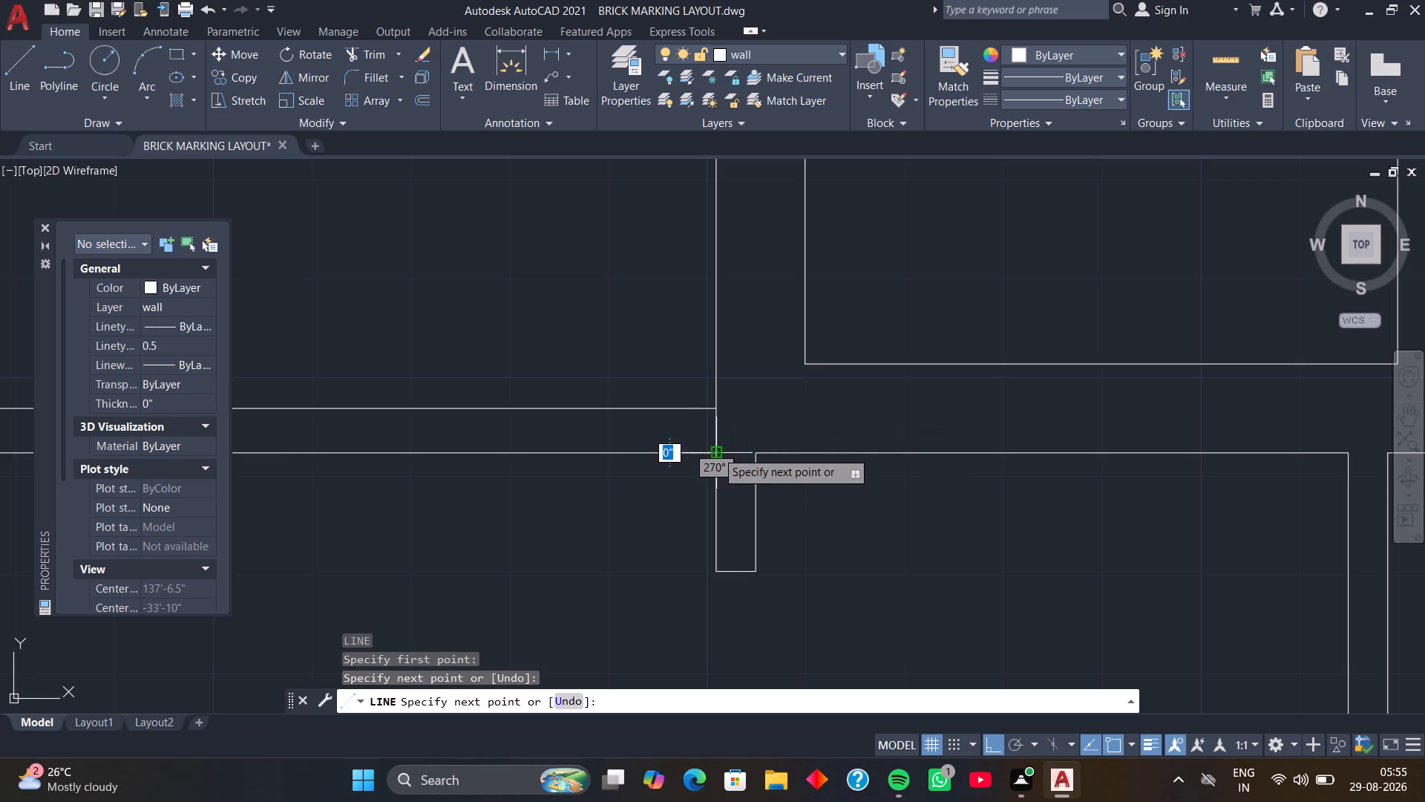
key("space")
Move the new cross line 1'6" west along the large west room's north wall to form a jamb.
left_click(716, 431)
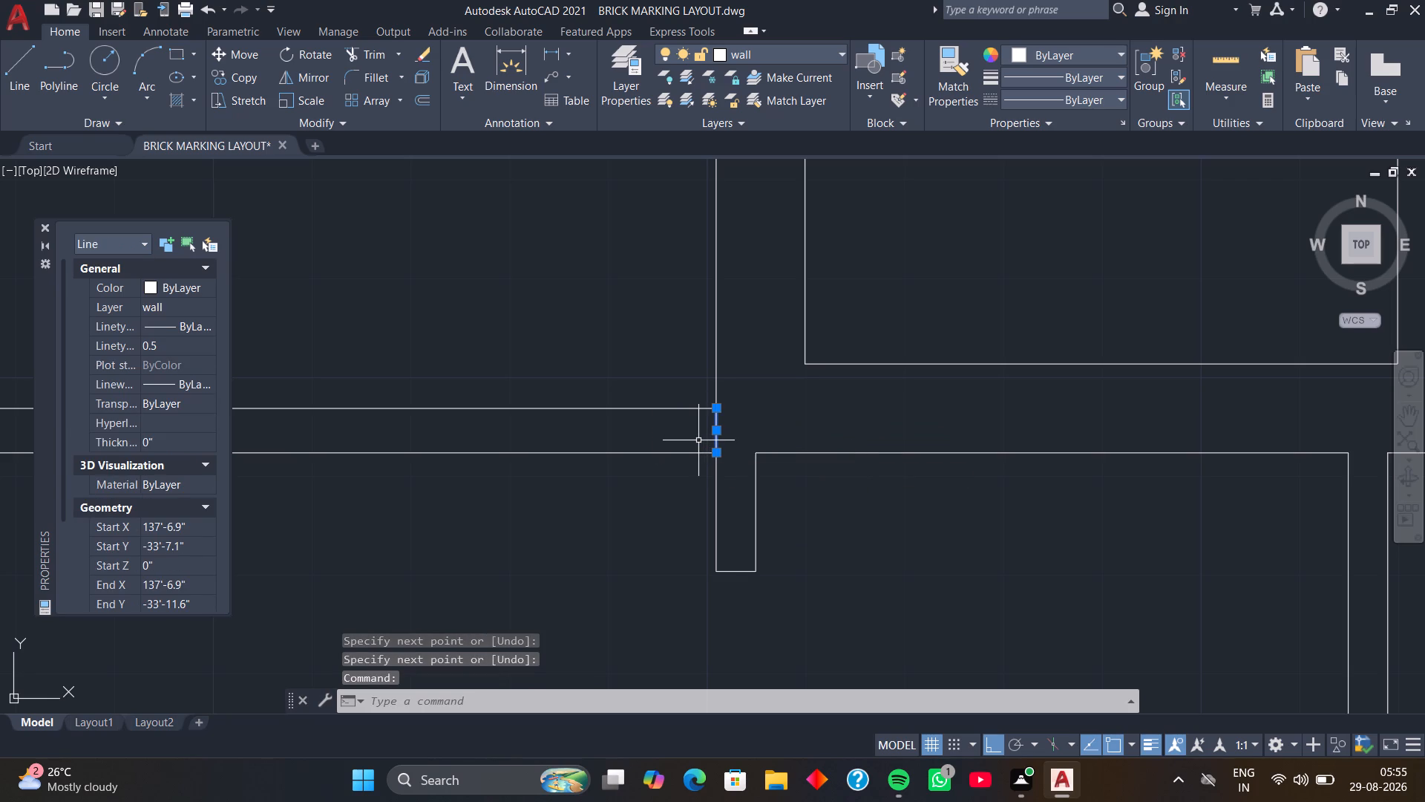
type("m")
key("space")
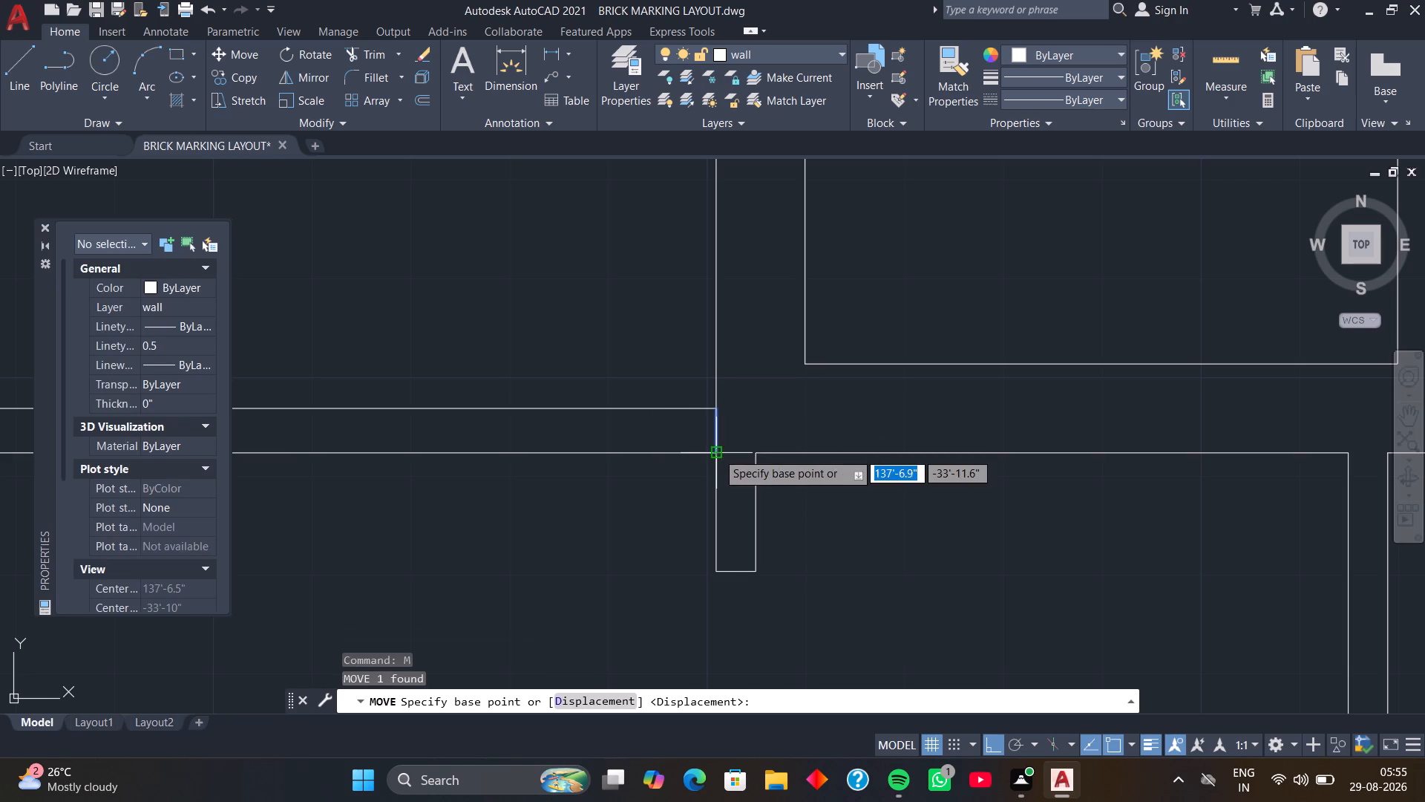
left_click(716, 452)
type("1'6")
key("Return")
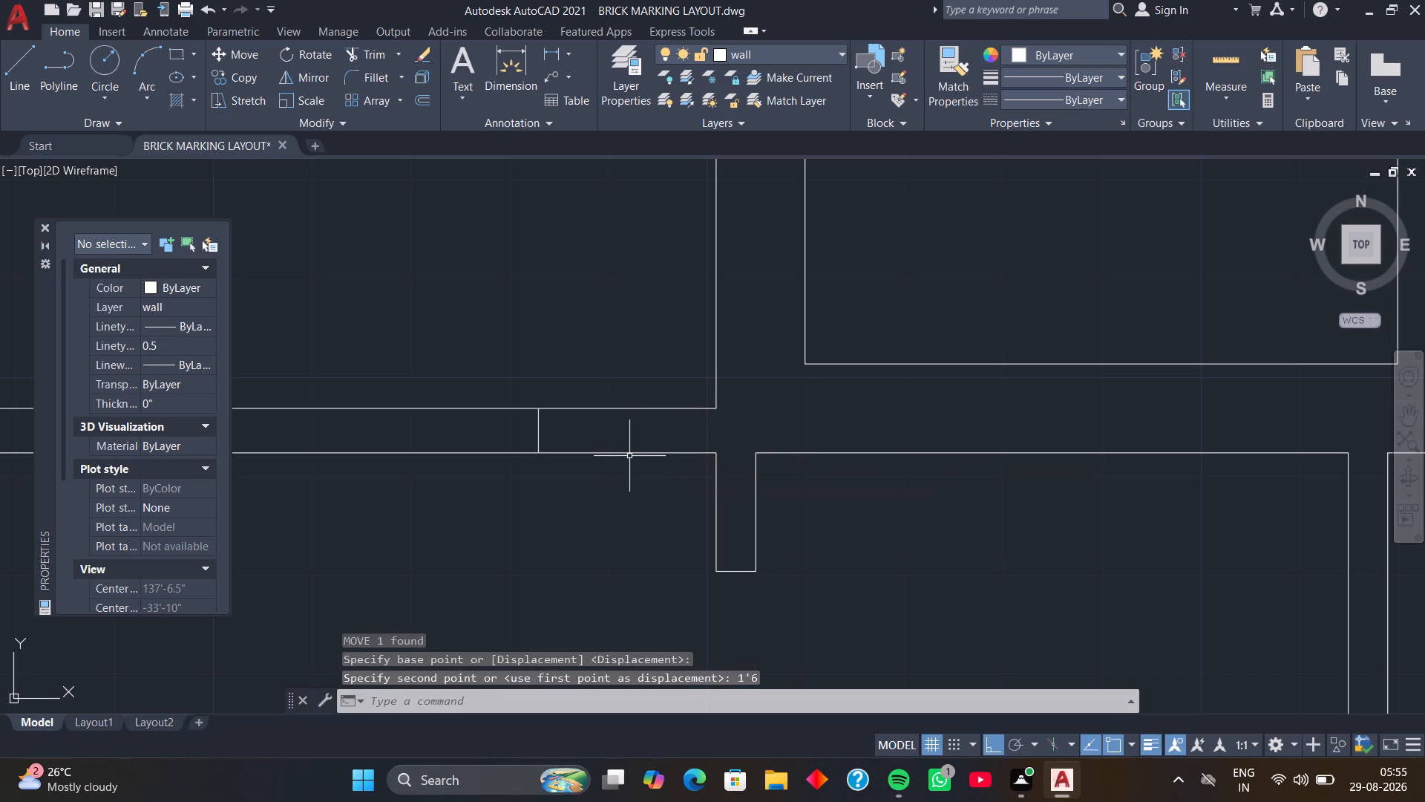
Draw a second jamb line across the north wall, aligned with the east face of the partition stub to the north.
scroll(427, 471, "down", 1)
middle_click_drag(427, 473, 615, 463)
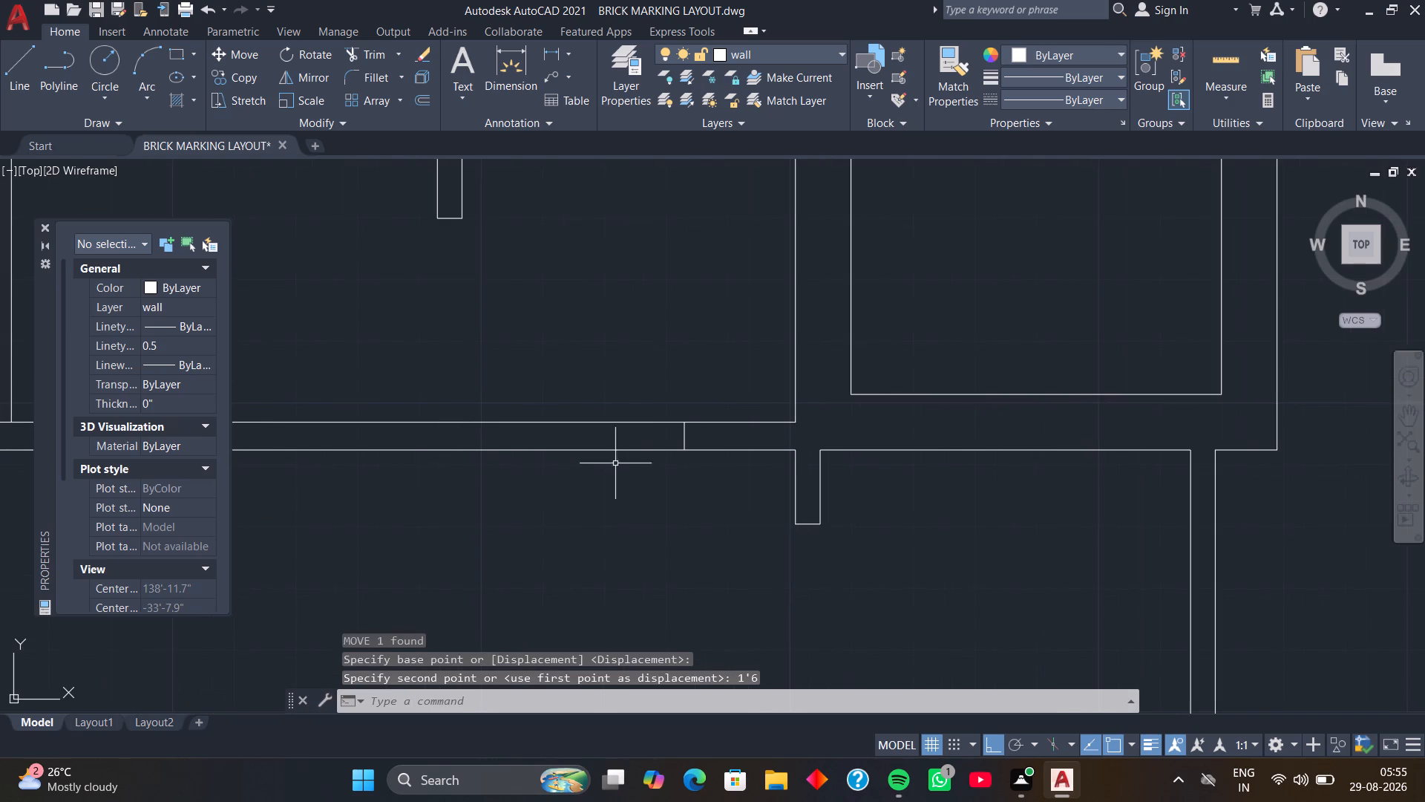
middle_click_drag(534, 466, 577, 476)
type("l")
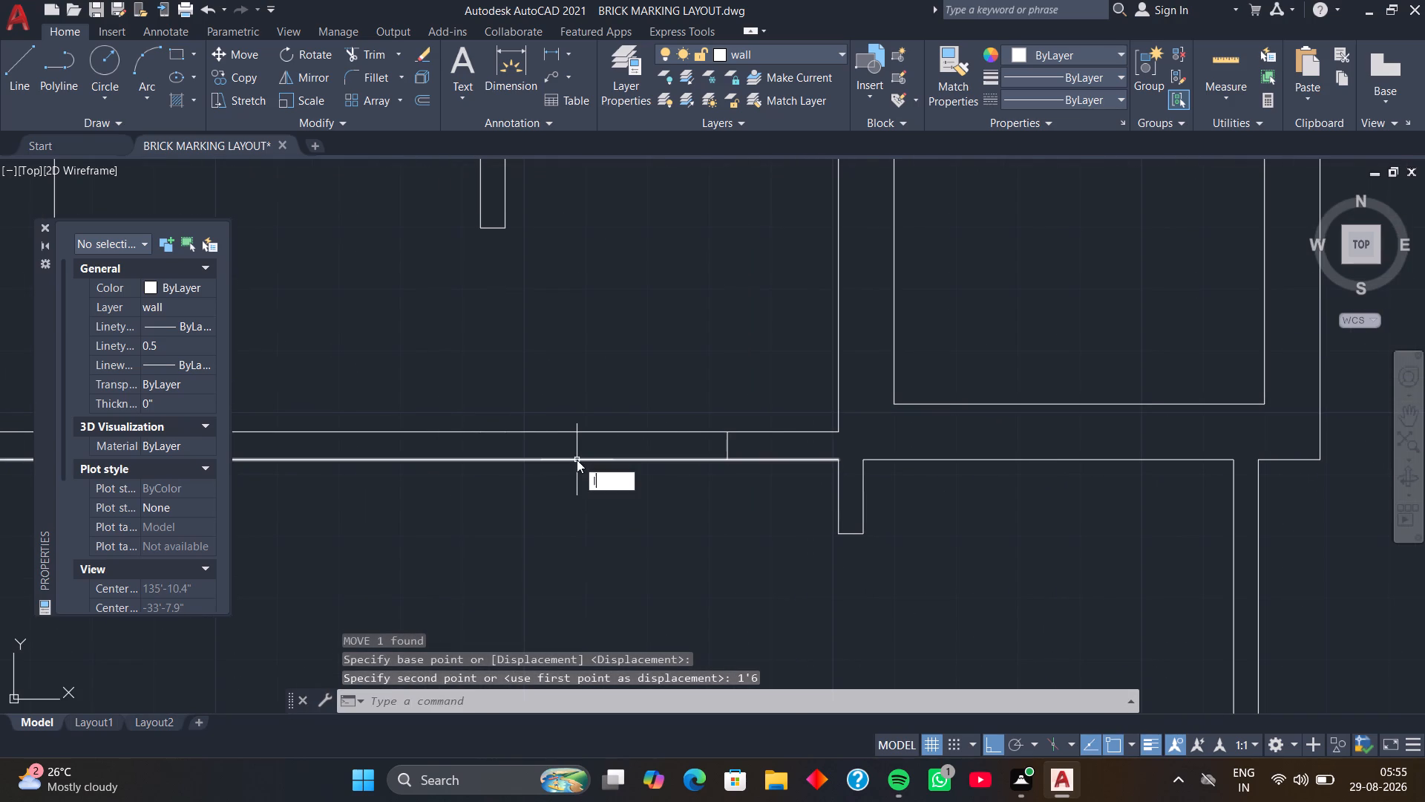
key("space")
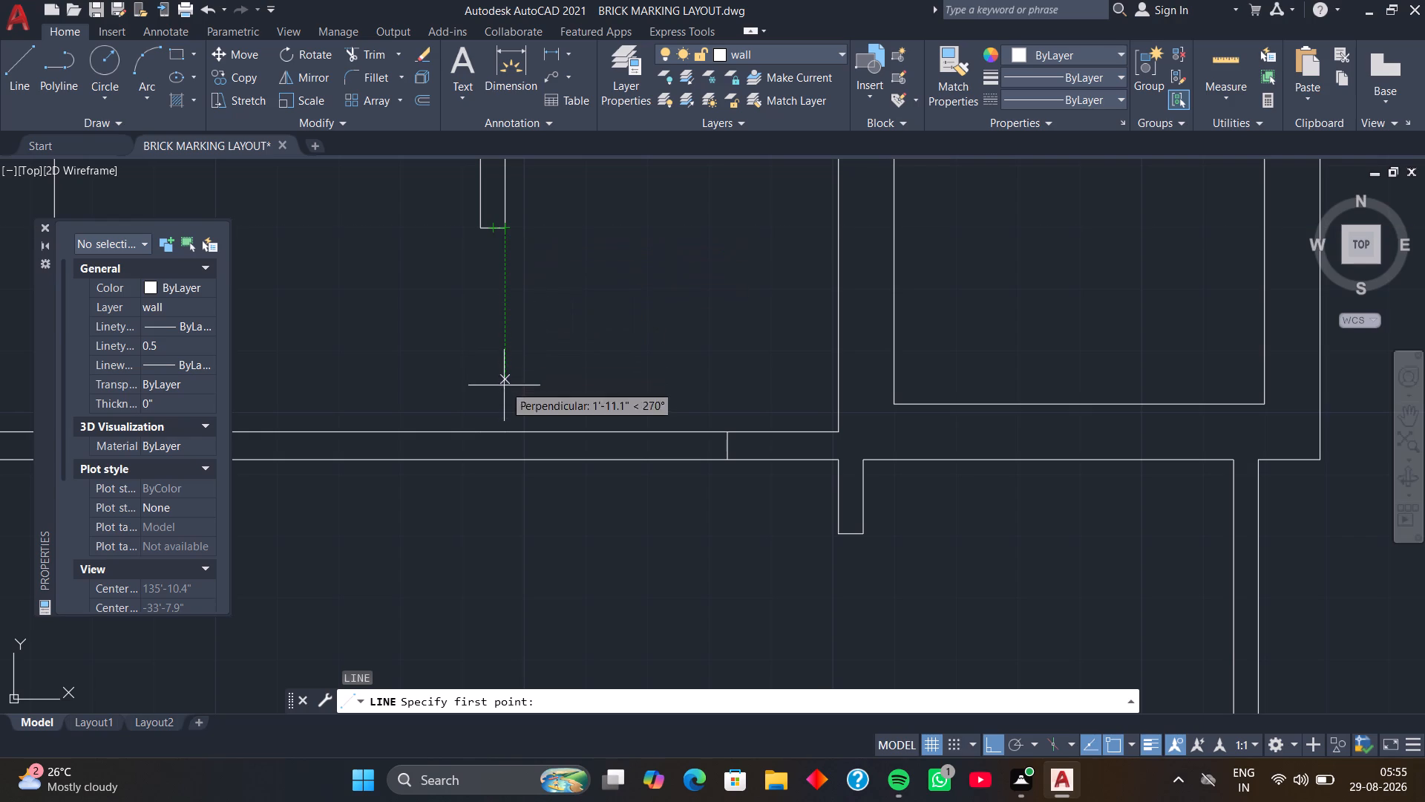
left_click(505, 432)
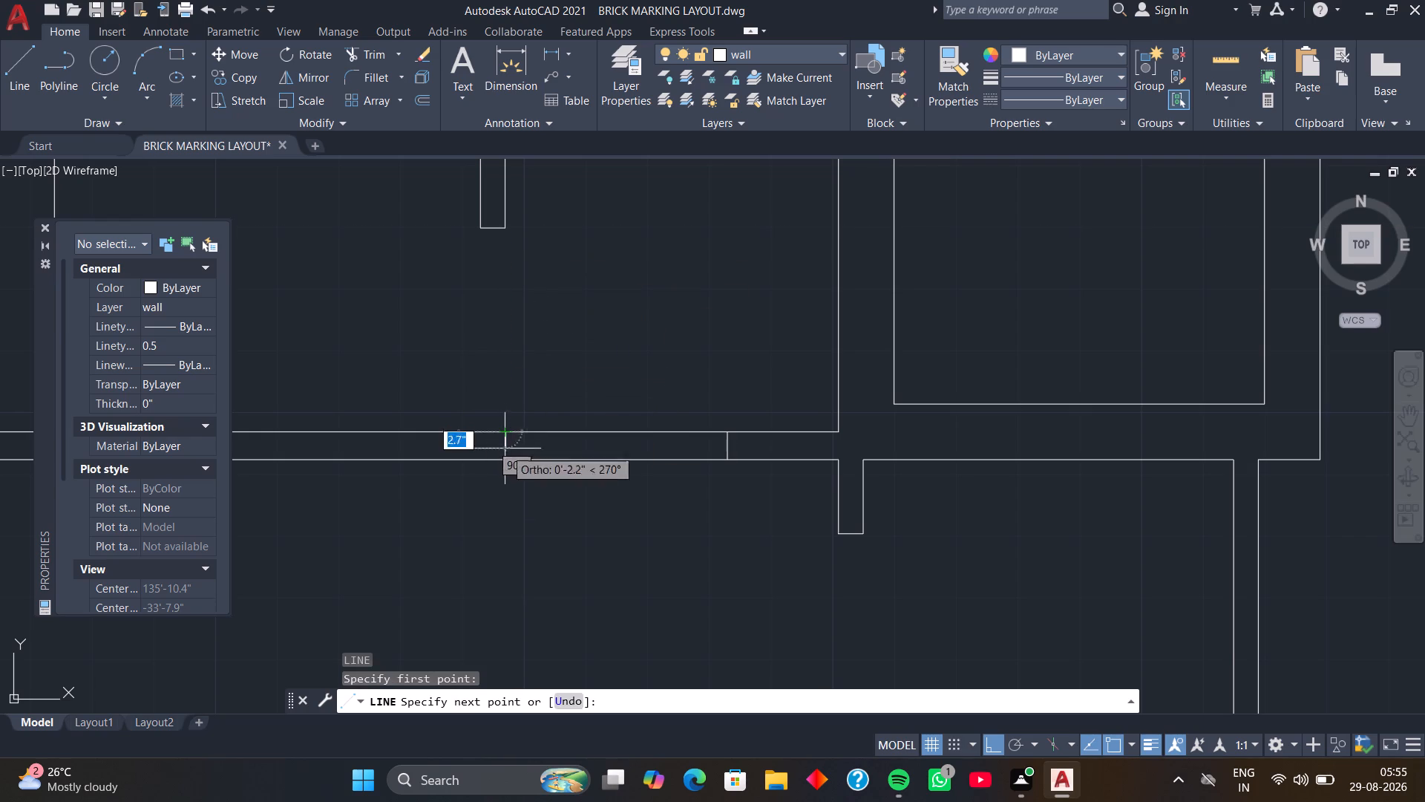
left_click(505, 462)
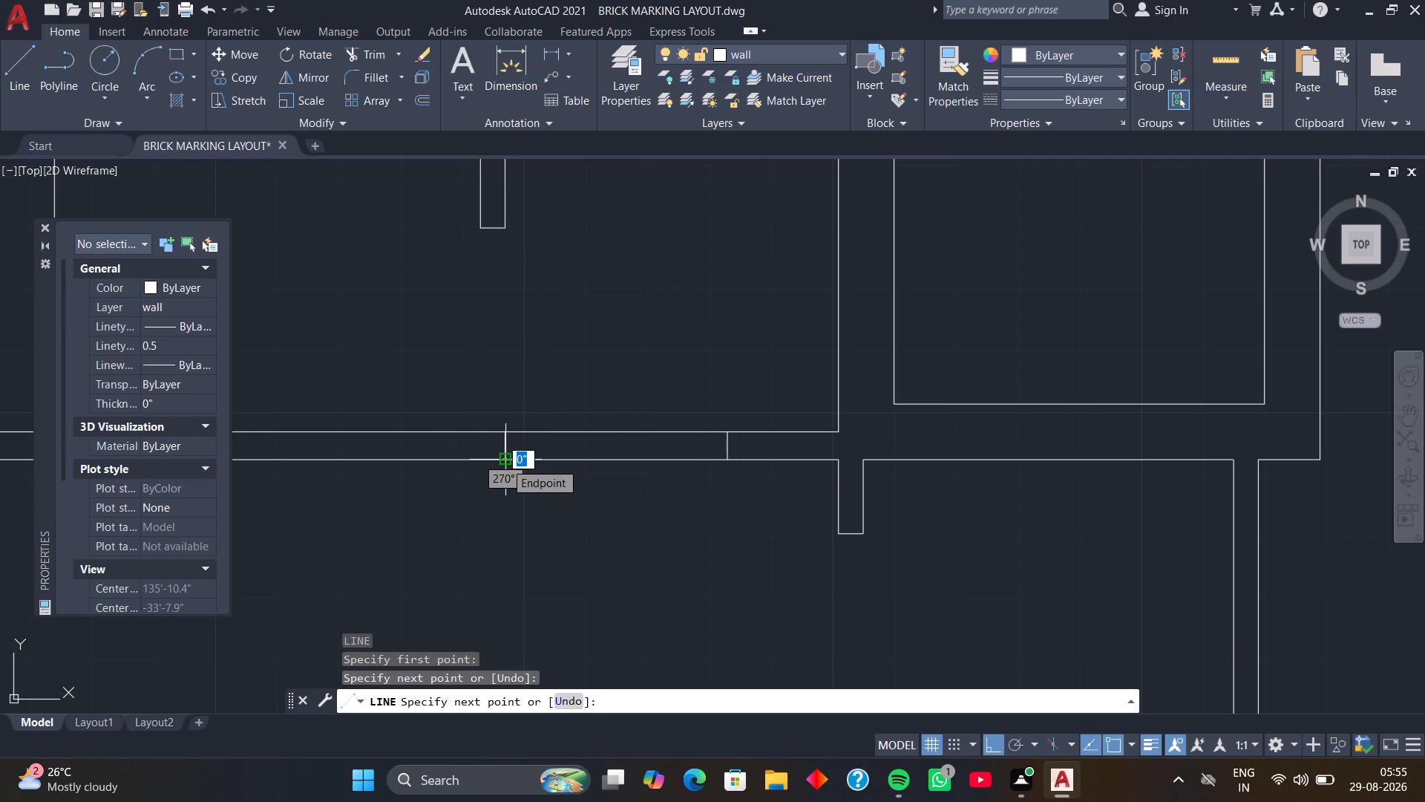
key("space")
Trim both wall faces between the two jamb lines to open the doorway in the large west room's north wall.
type("tr")
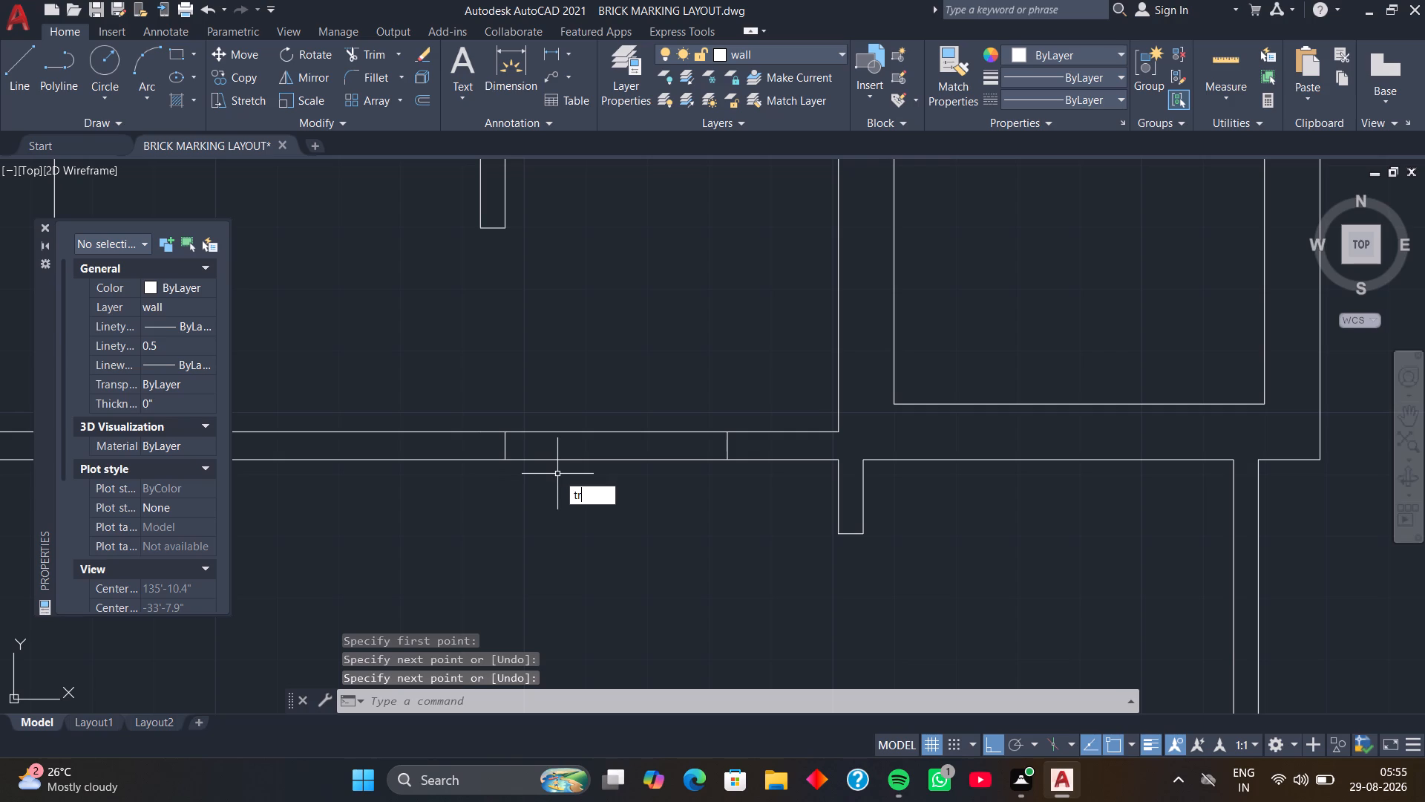
key("space")
left_click_drag(578, 407, 594, 491)
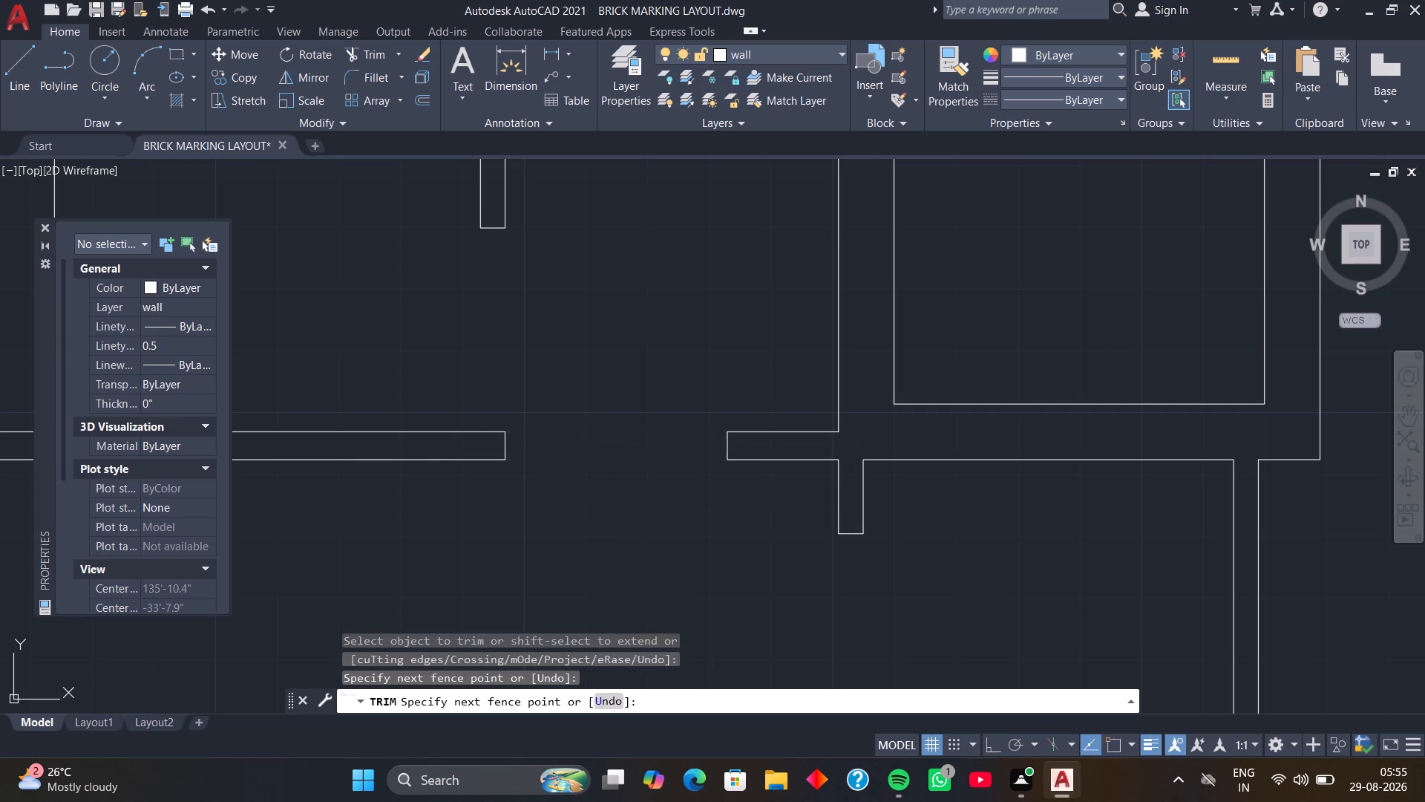
scroll(594, 488, "down", 3)
middle_click_drag(594, 488, 545, 376)
key("space")
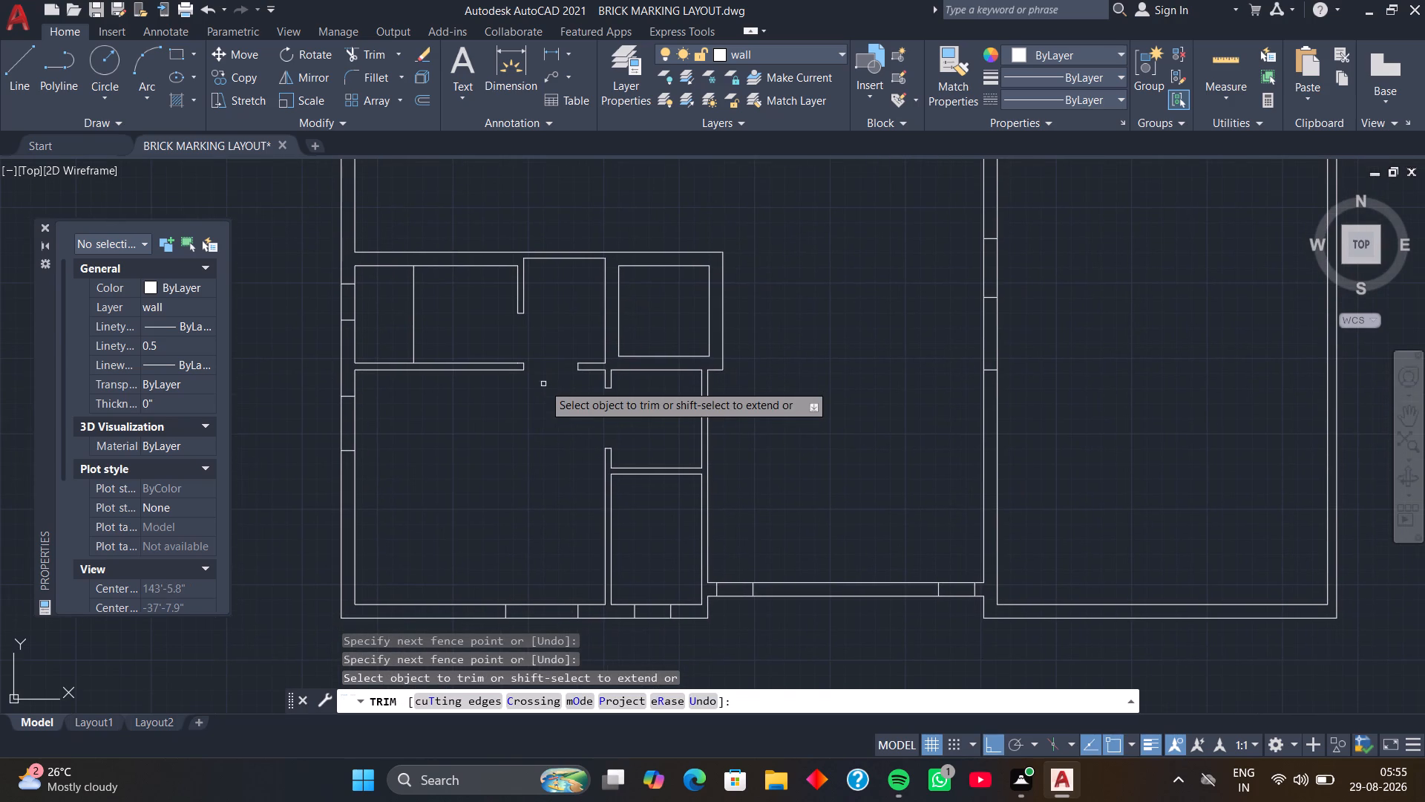
Draw a 4" line across the west end of the partition between the two small rooms east of the large west room.
middle_click_drag(536, 411, 516, 334)
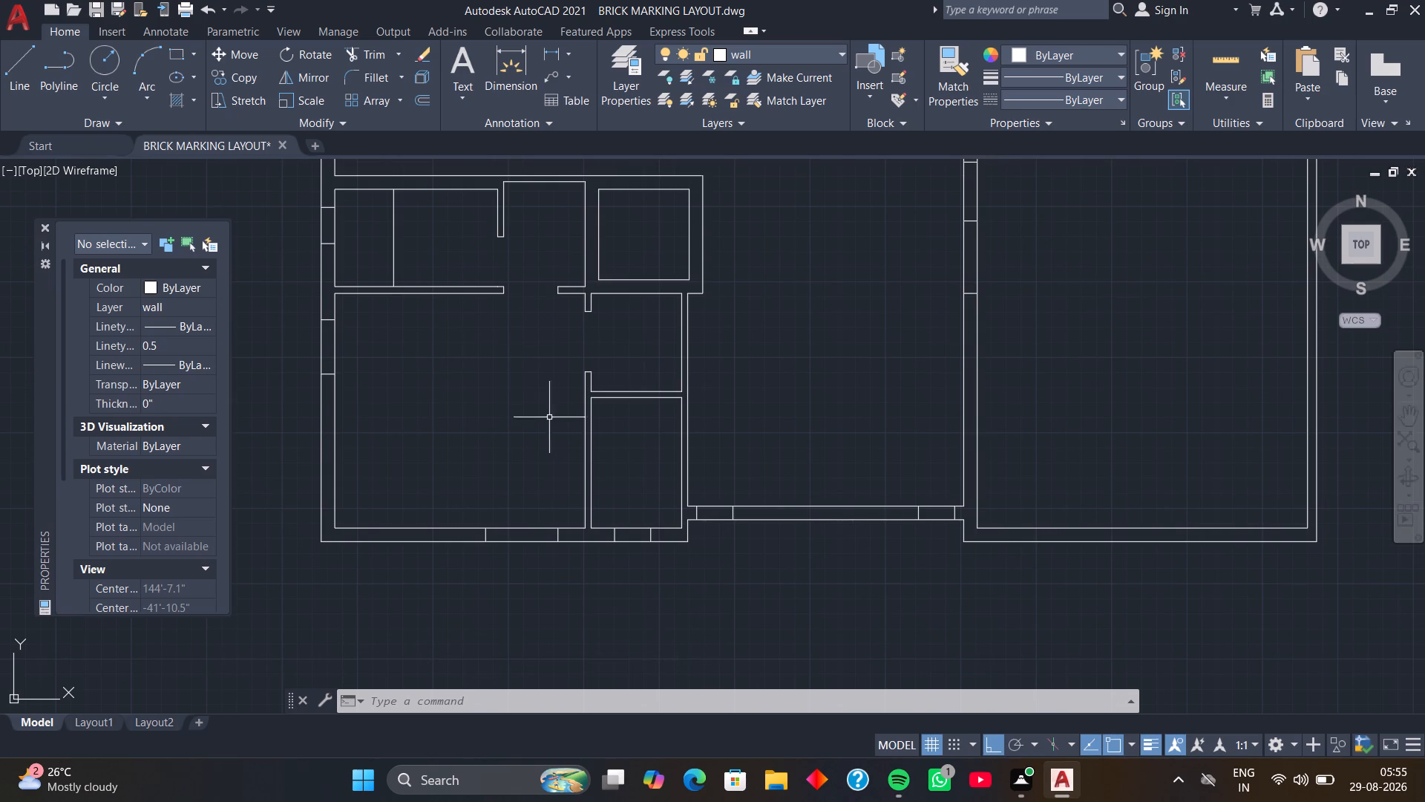
scroll(564, 426, "up", 3)
middle_click_drag(534, 375, 341, 439)
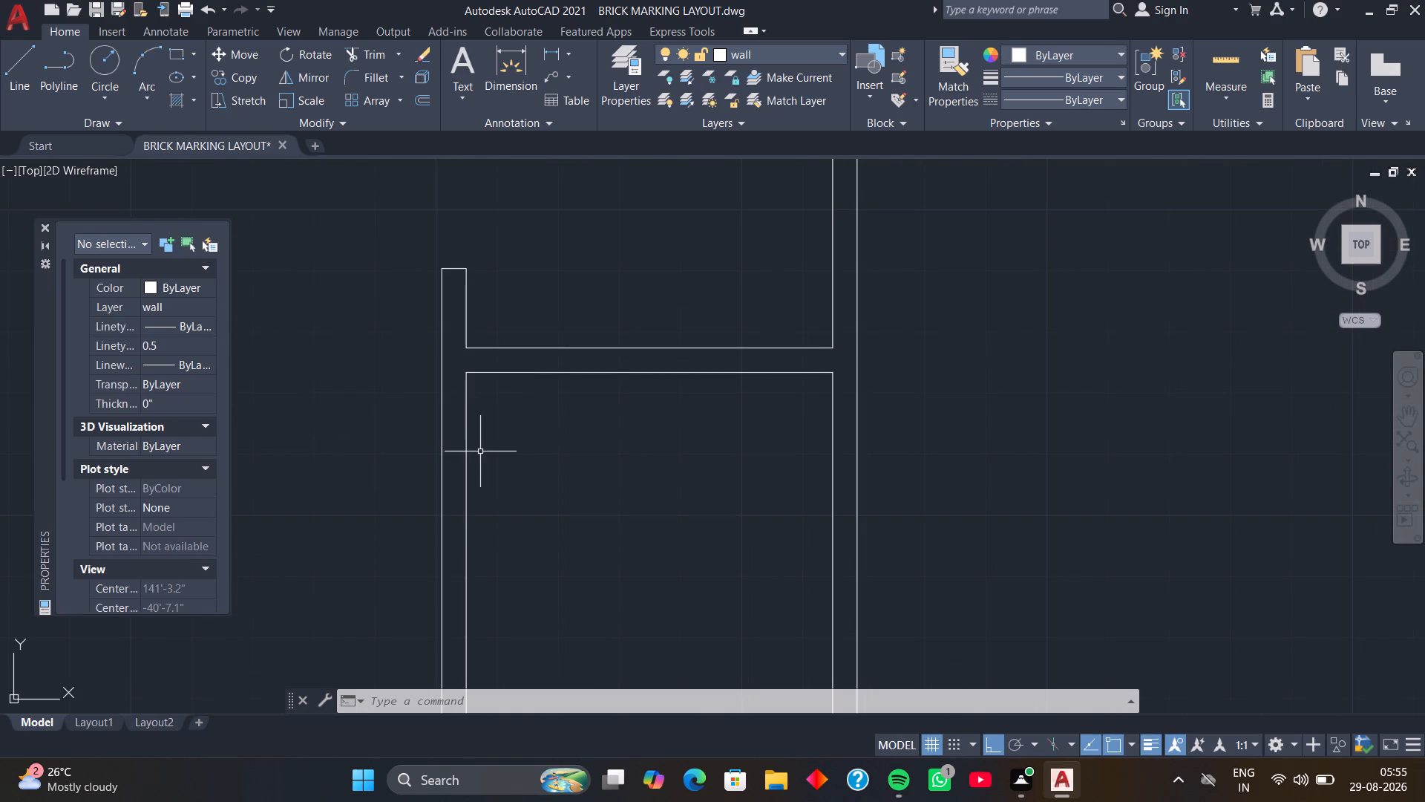
type("l")
key("space")
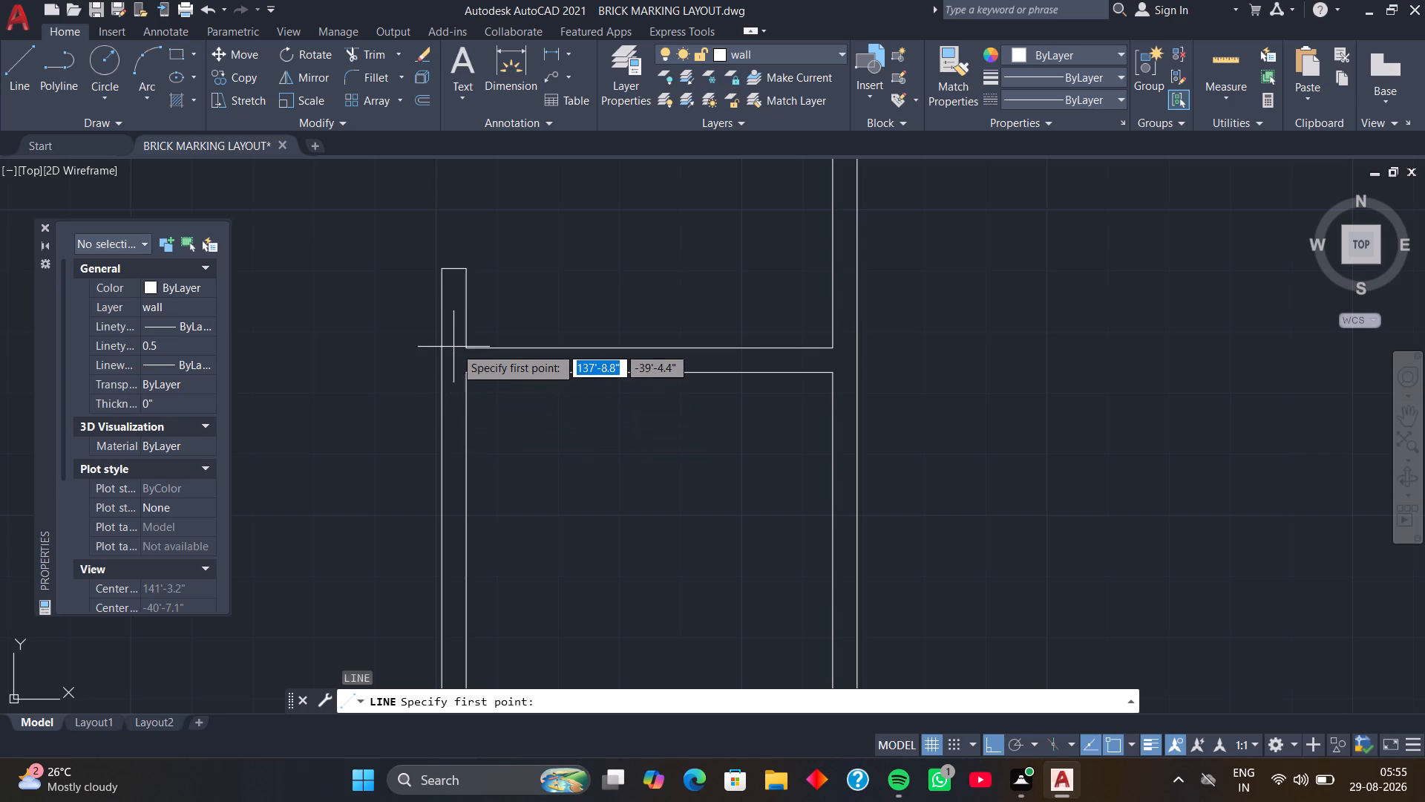
left_click(462, 347)
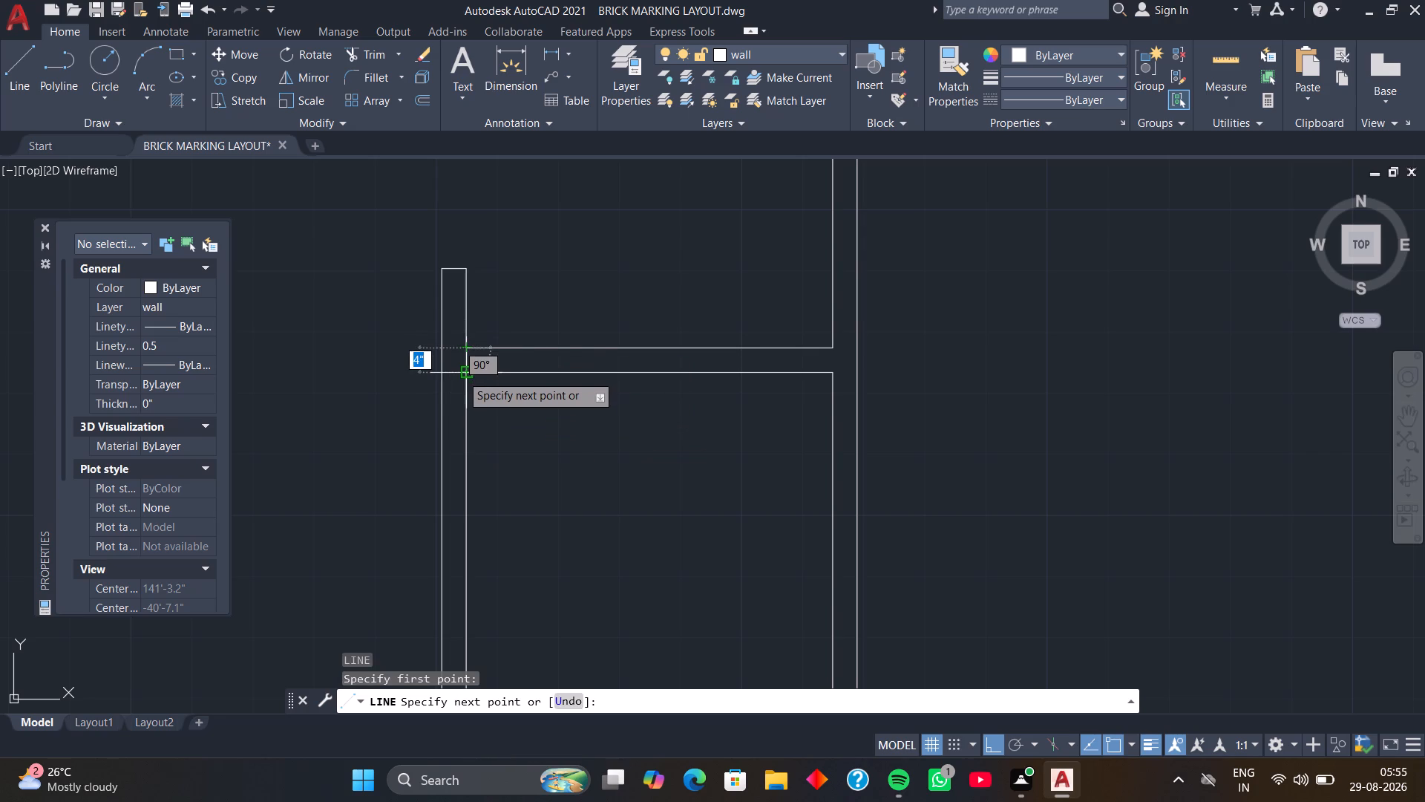
left_click(461, 374)
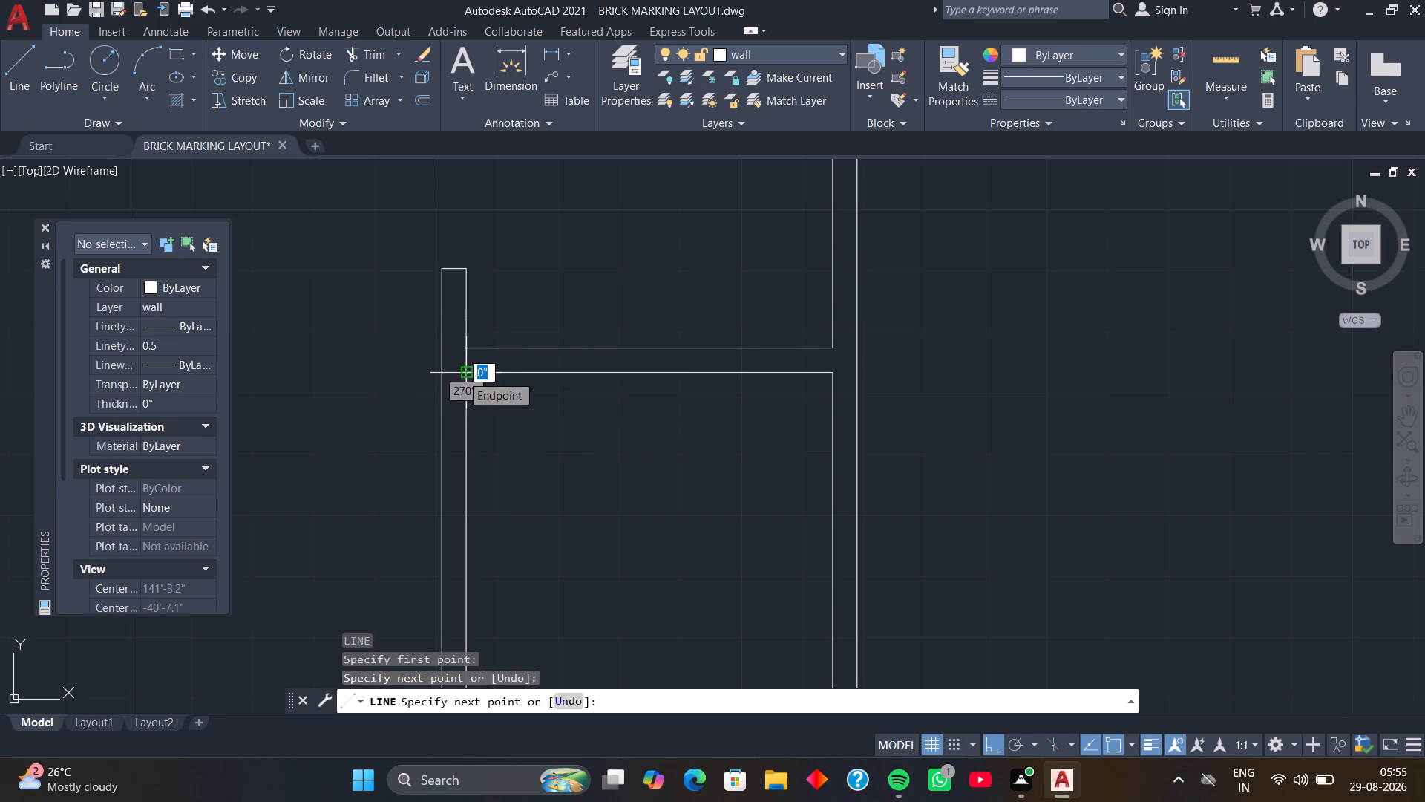
key("space")
Move the new 4" end line 1'6" east along the partition between the two small rooms to form a jamb.
scroll(461, 374, "up", 2)
left_click(465, 353)
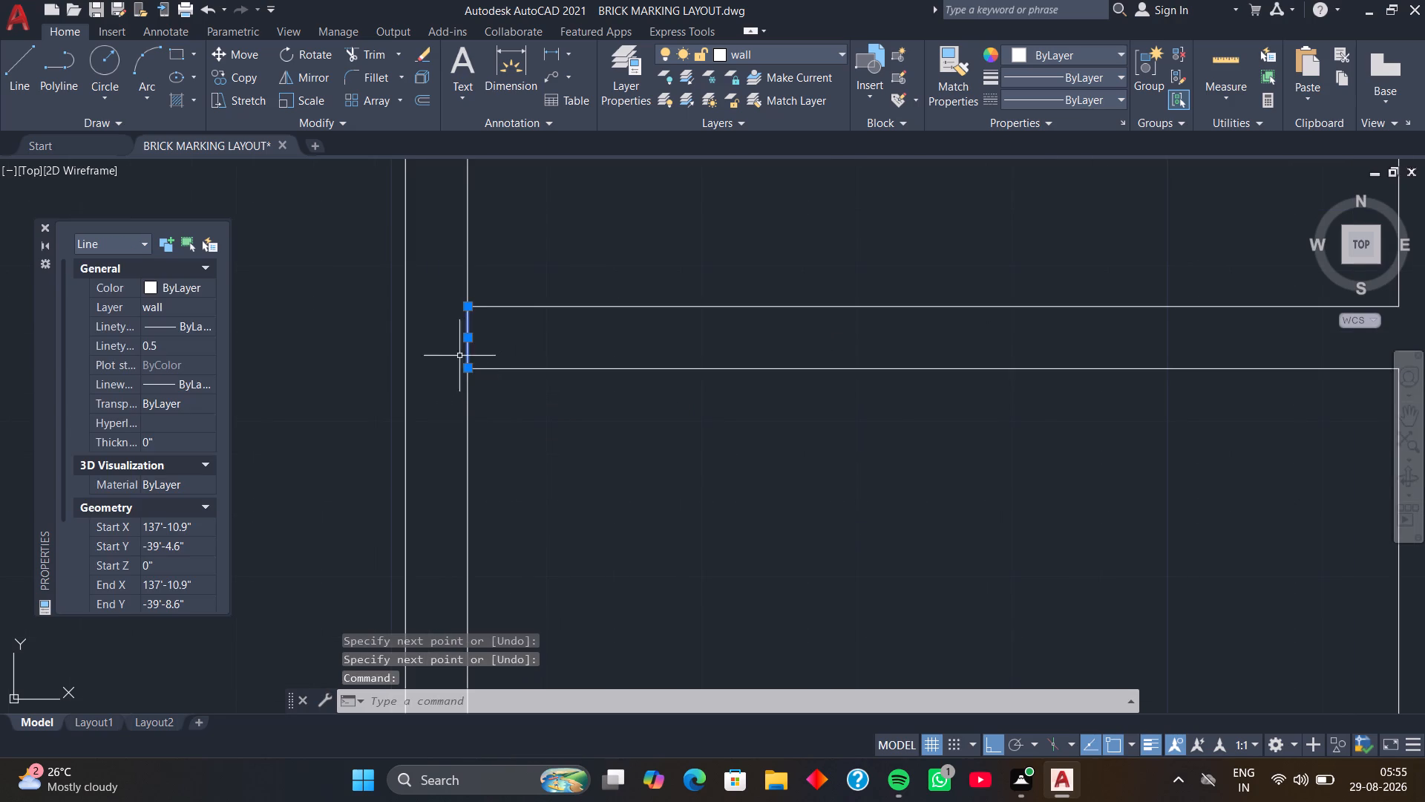
key("m")
key("space")
left_click(466, 366)
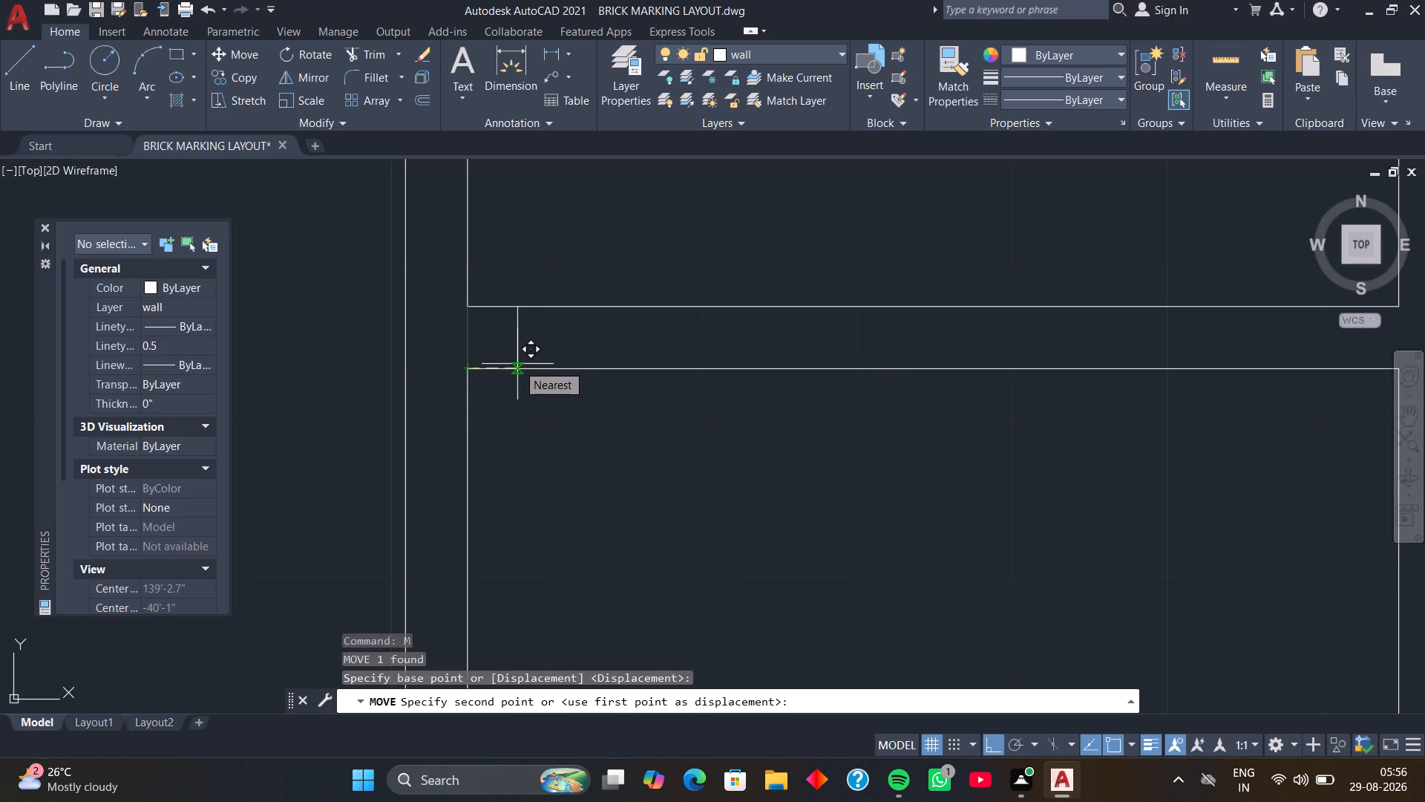
type("1'")
key("6")
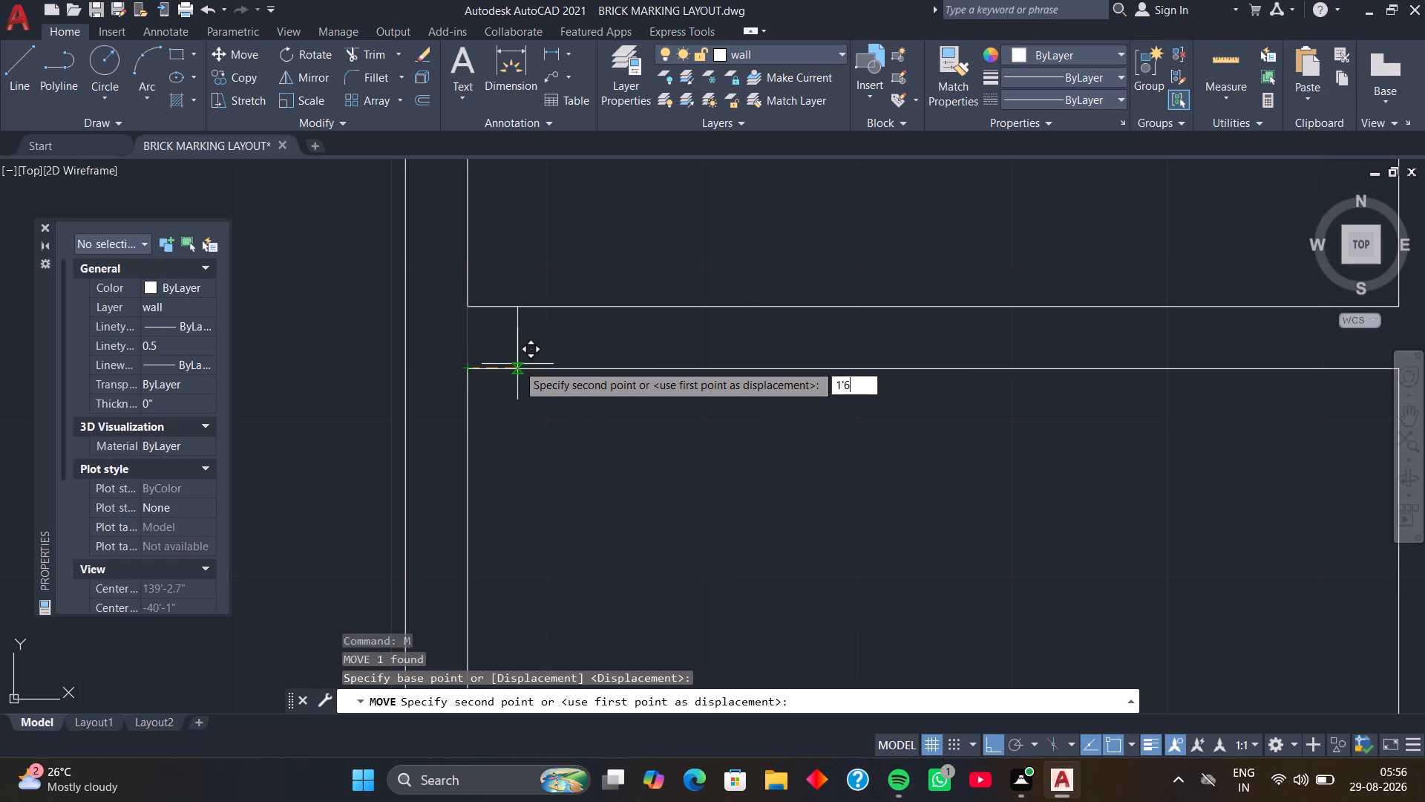
key("Return")
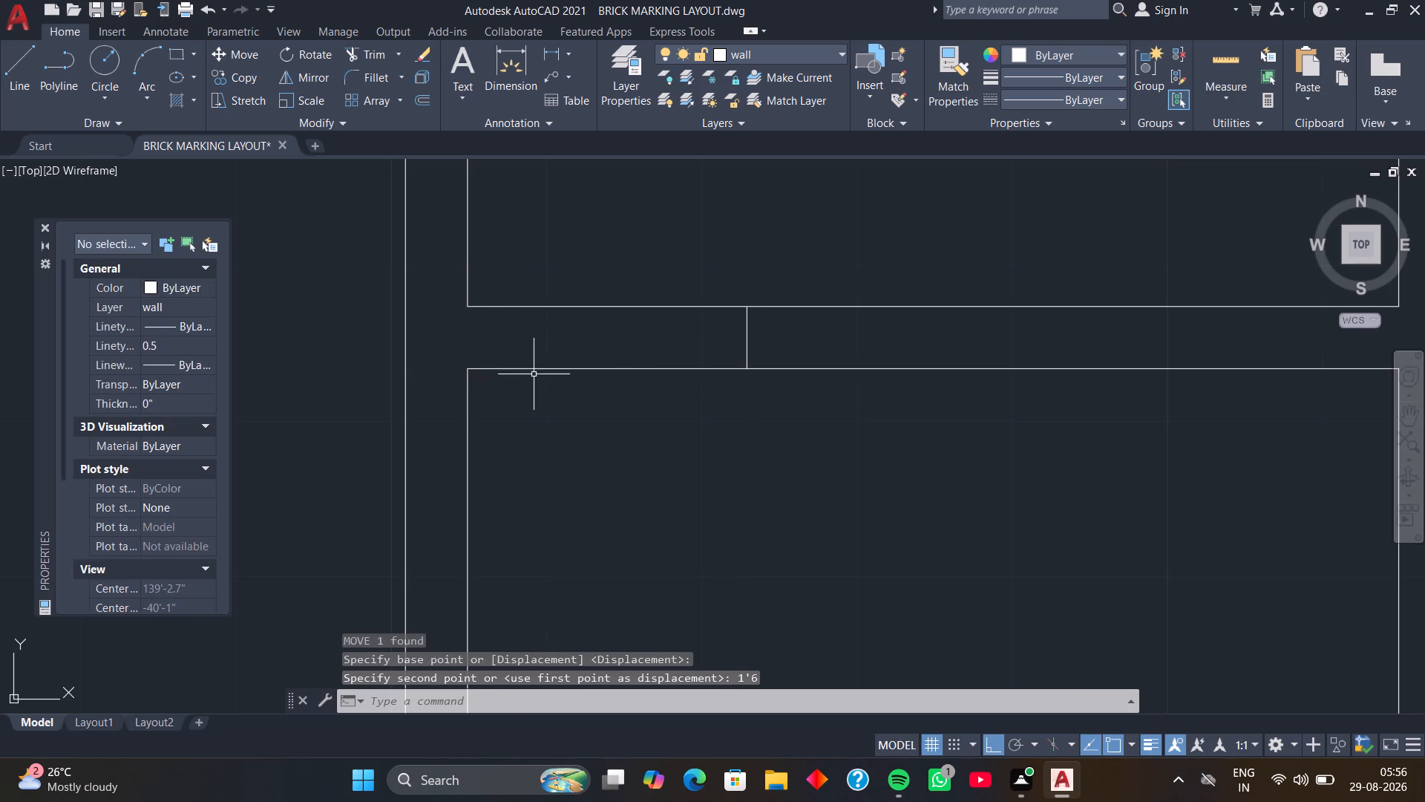
Copy the jamb line 2'9" east along the same partition to mark the other side of the door opening.
scroll(546, 386, "down", 1)
middle_click_drag(588, 415, 508, 453)
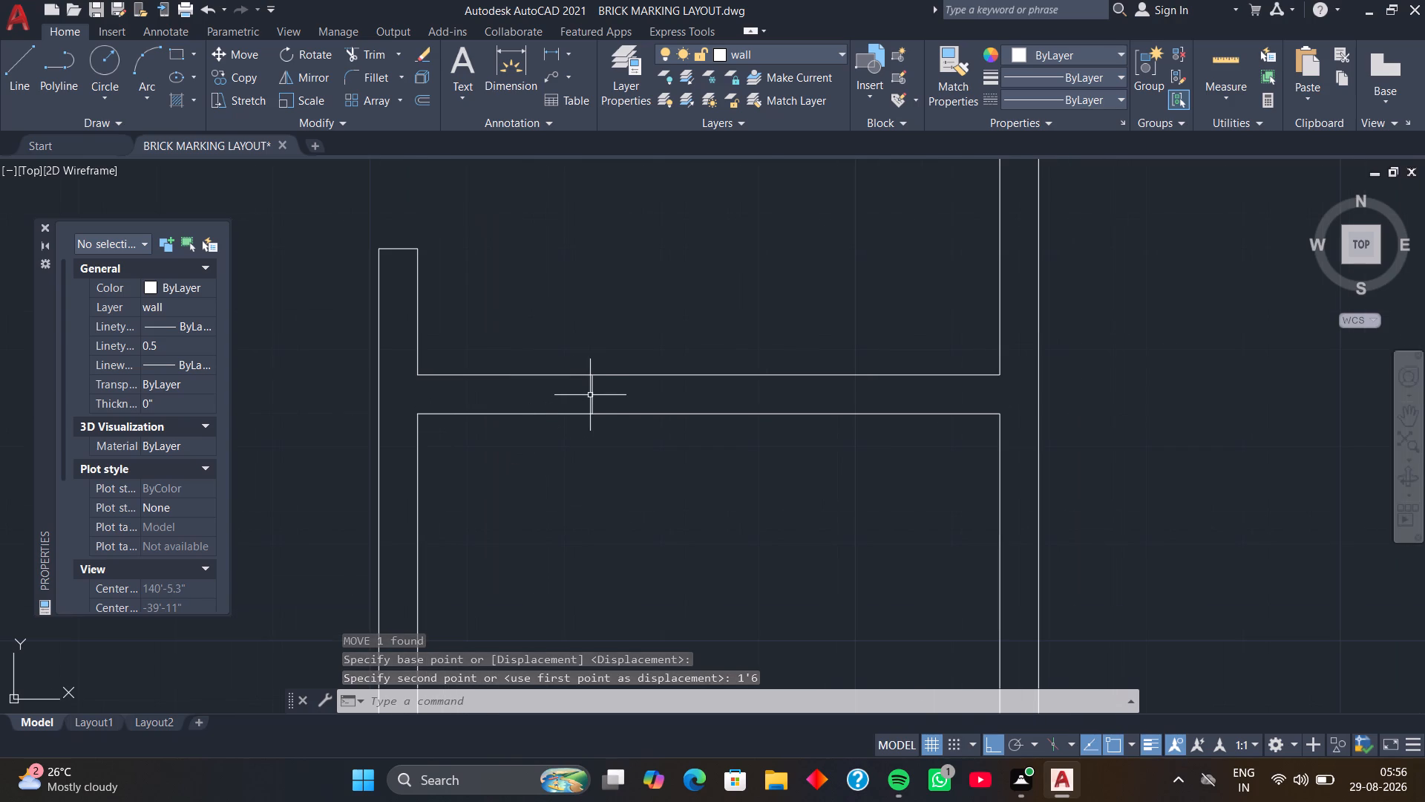
left_click(593, 395)
type("co")
key("space")
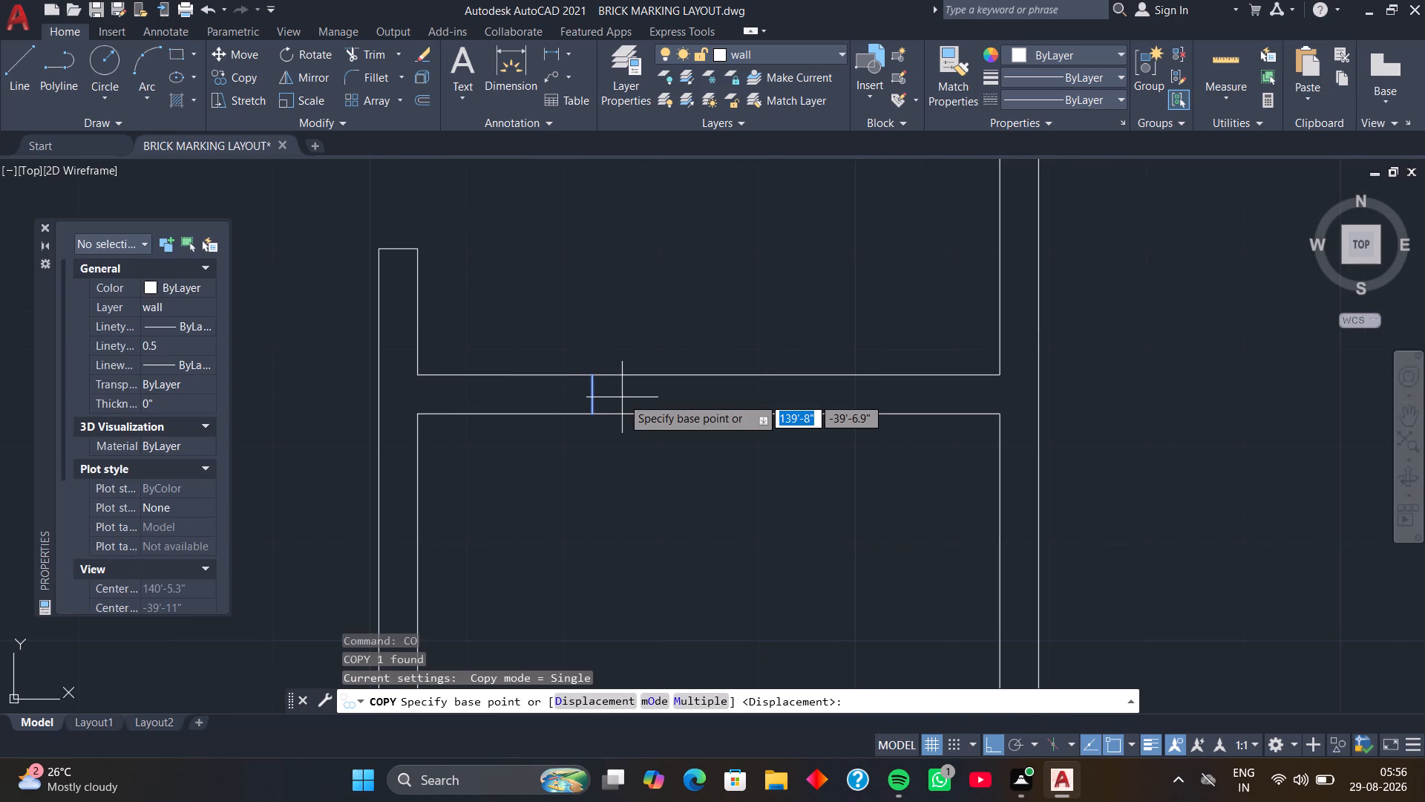
left_click(588, 408)
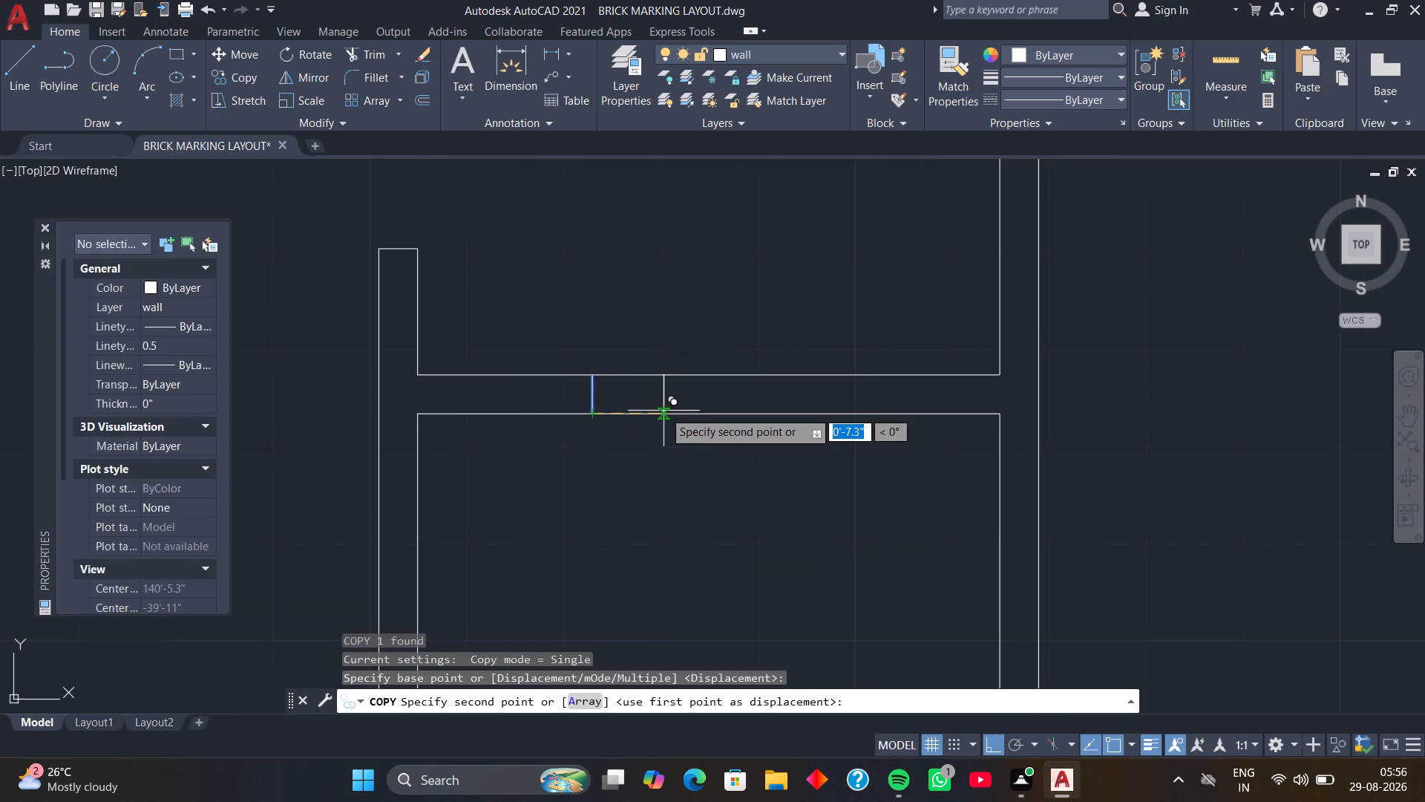
type("2'9")
key("Return")
scroll(664, 414, "down", 1)
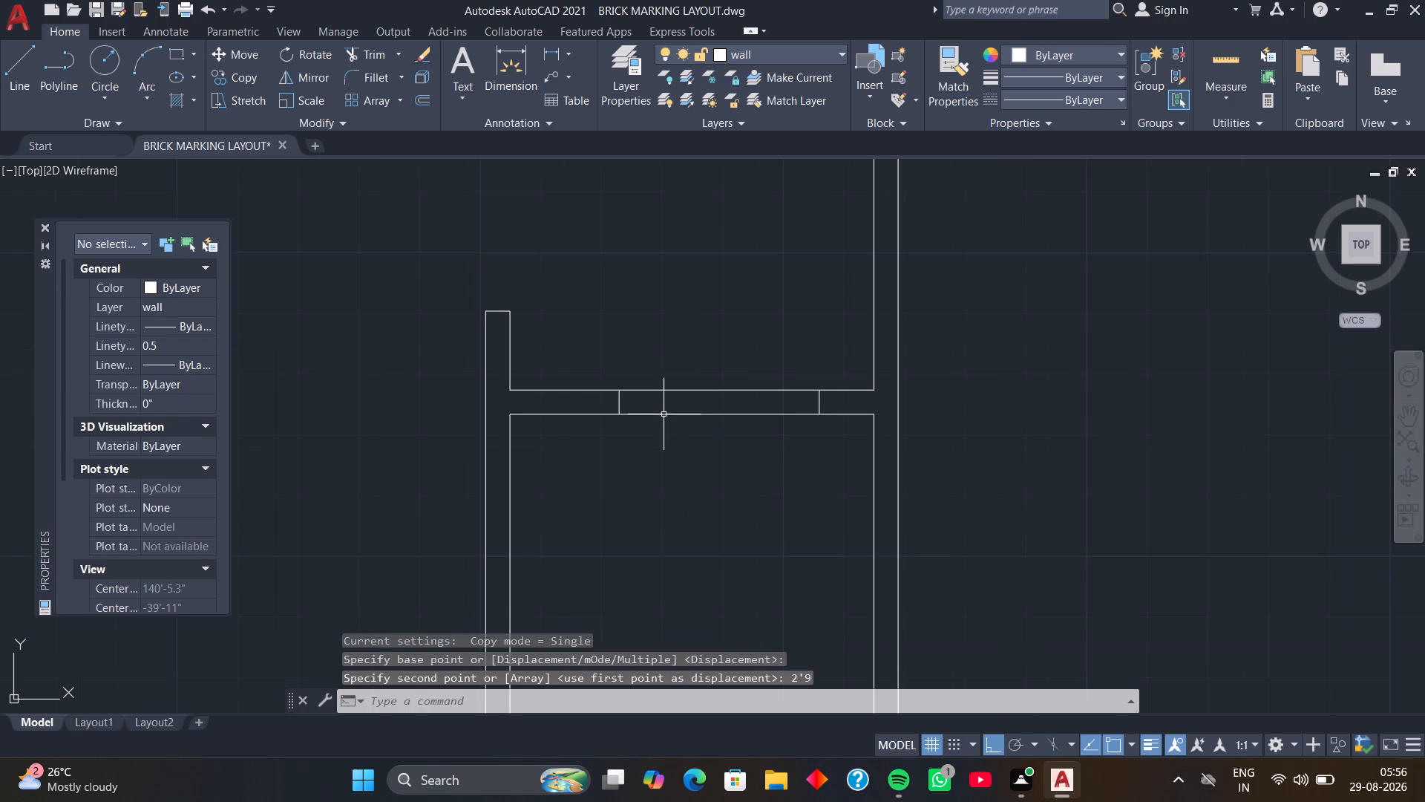
Trim both partition faces between the two jamb lines to open the doorway between the two small rooms.
middle_click_drag(682, 438, 641, 430)
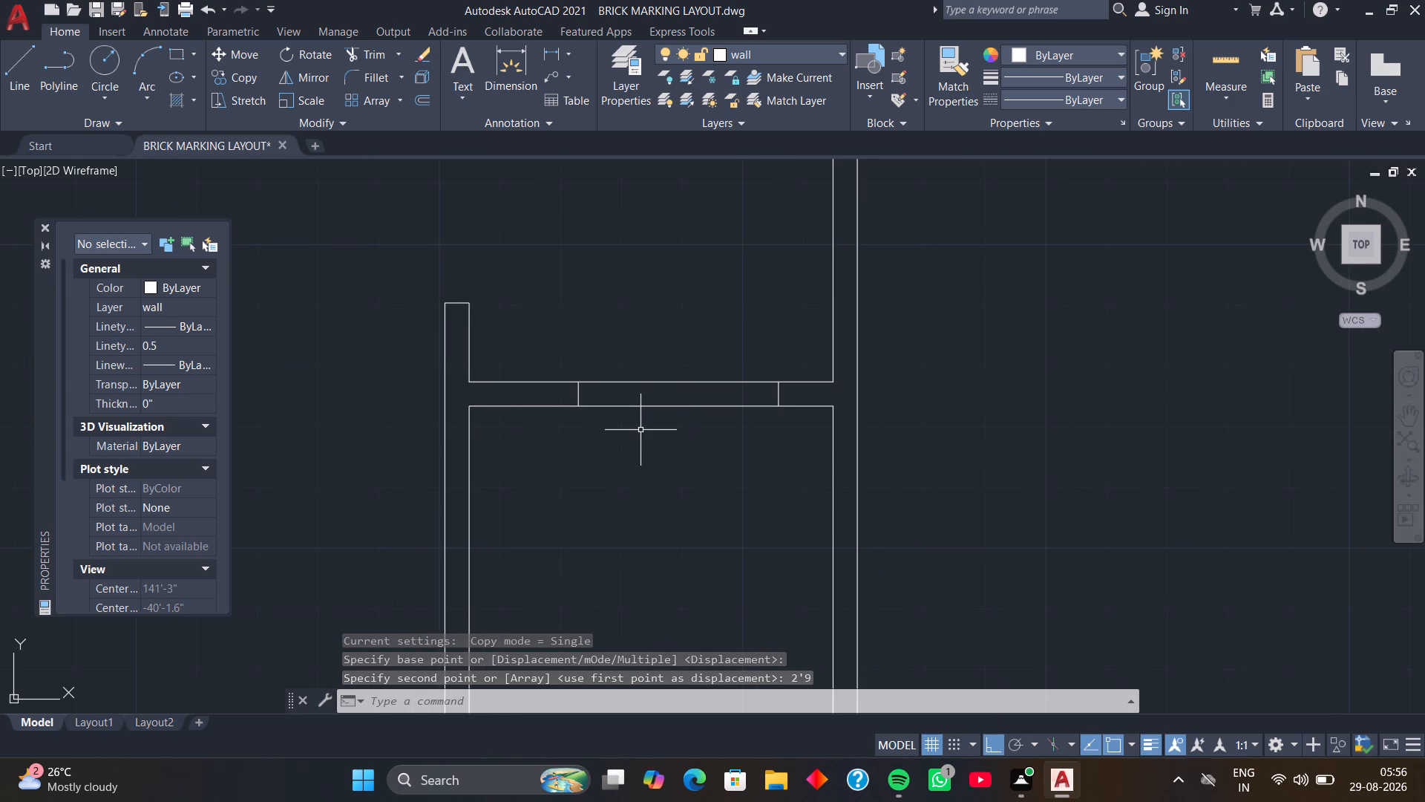
type("tr")
key("space")
left_click_drag(649, 359, 667, 437)
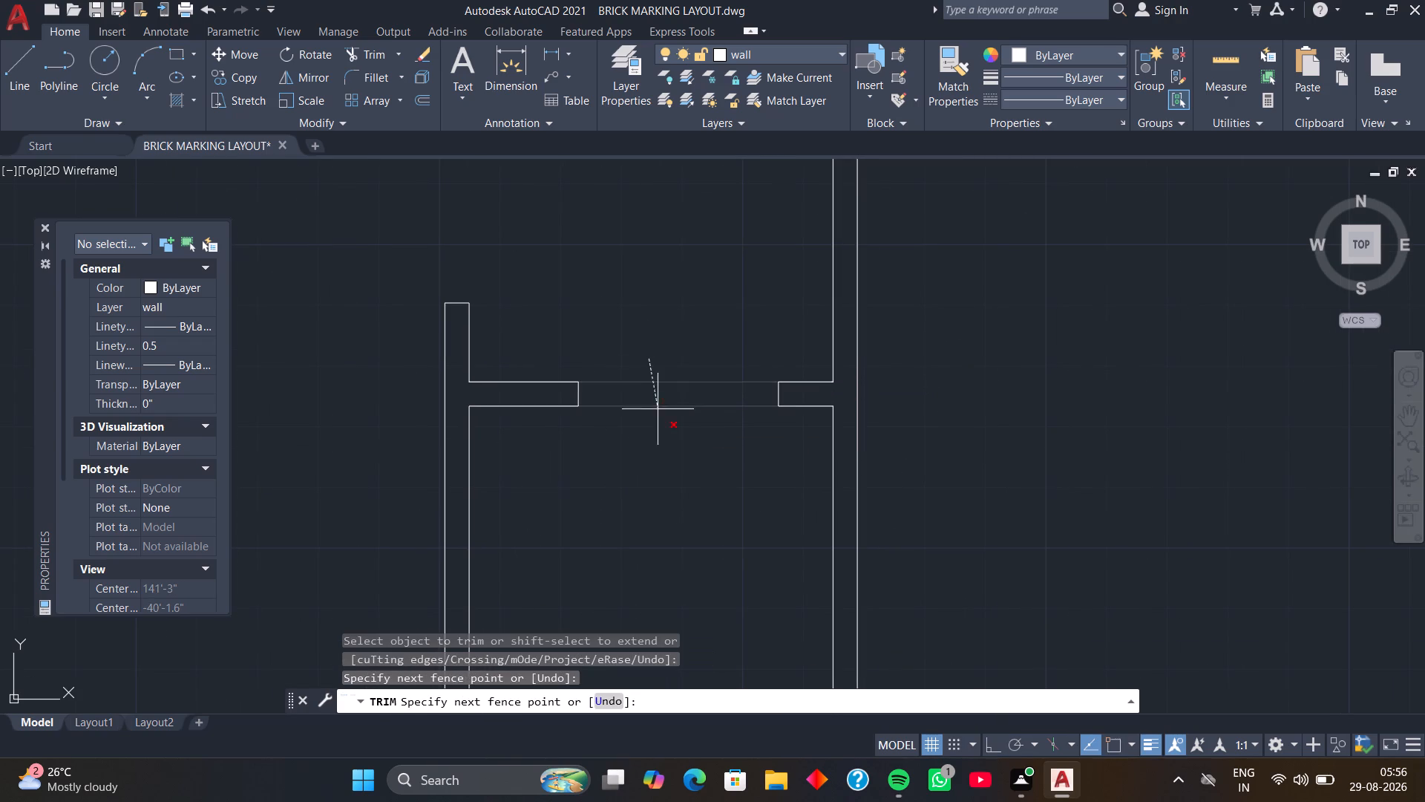
left_click_drag(667, 437, 667, 437)
scroll(667, 437, "down", 2)
middle_click_drag(667, 437, 658, 397)
key("space")
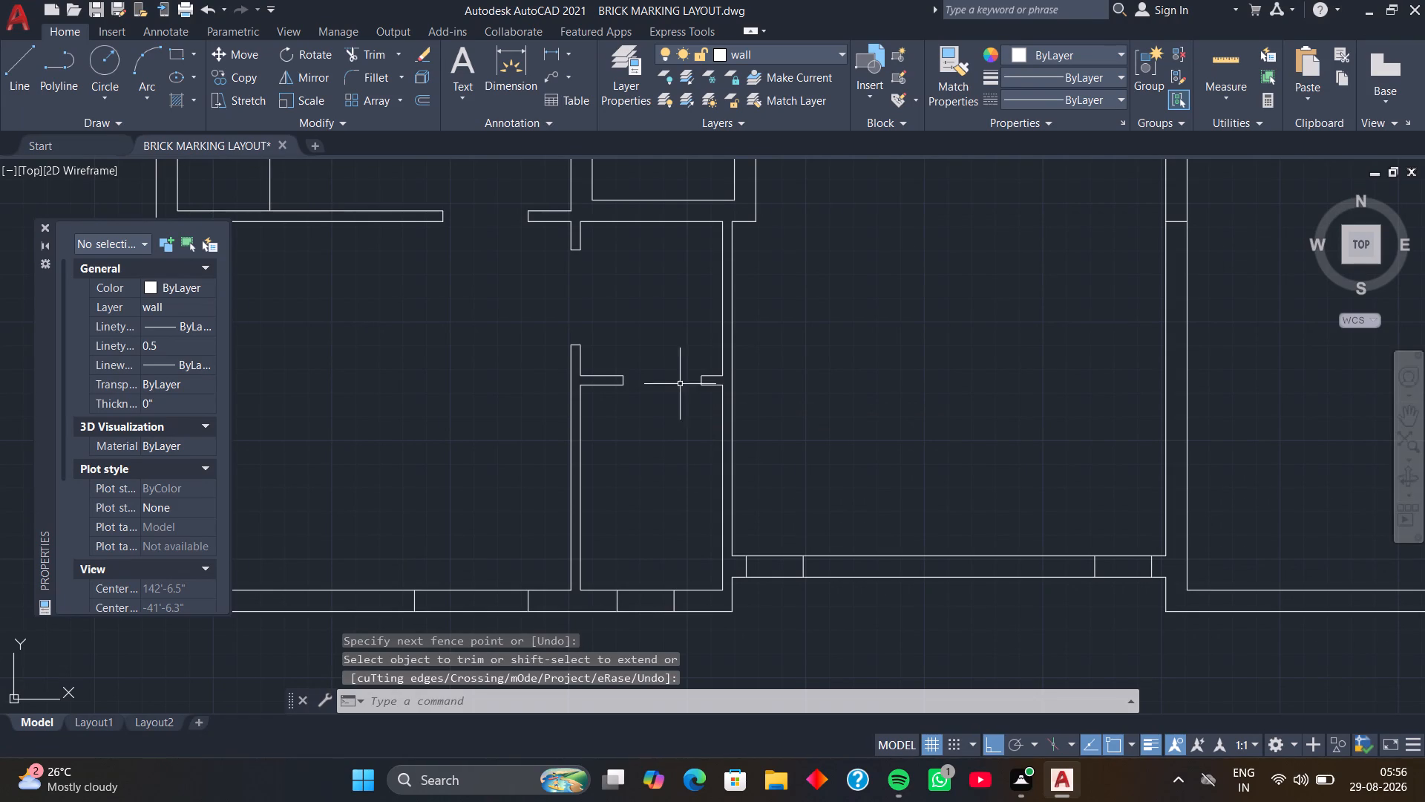
Draw a line across the small rooms' east wall, in line with the north face of the partition between them.
middle_click_drag(678, 351, 621, 358)
scroll(652, 365, "up", 2)
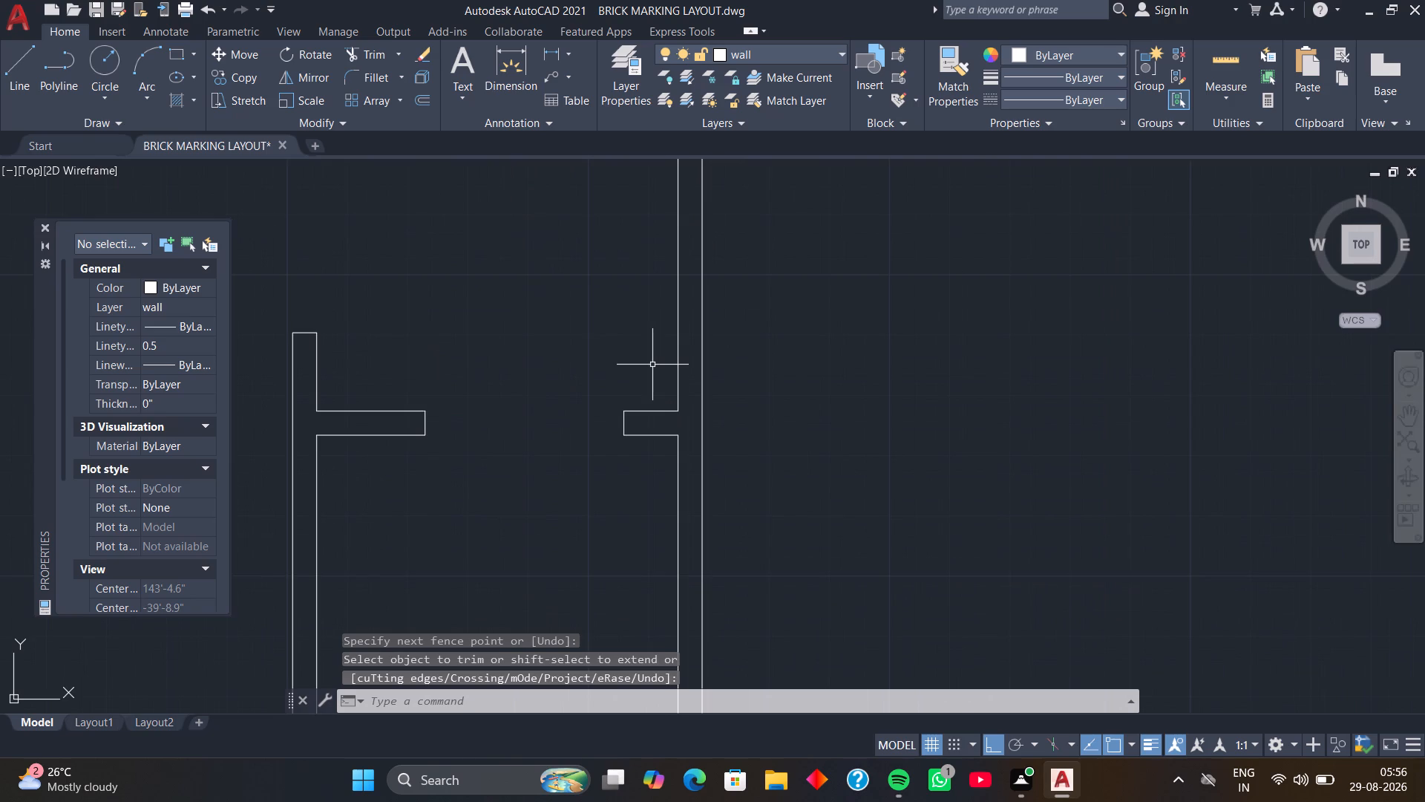
middle_click_drag(652, 365, 560, 365)
key("l")
key("space")
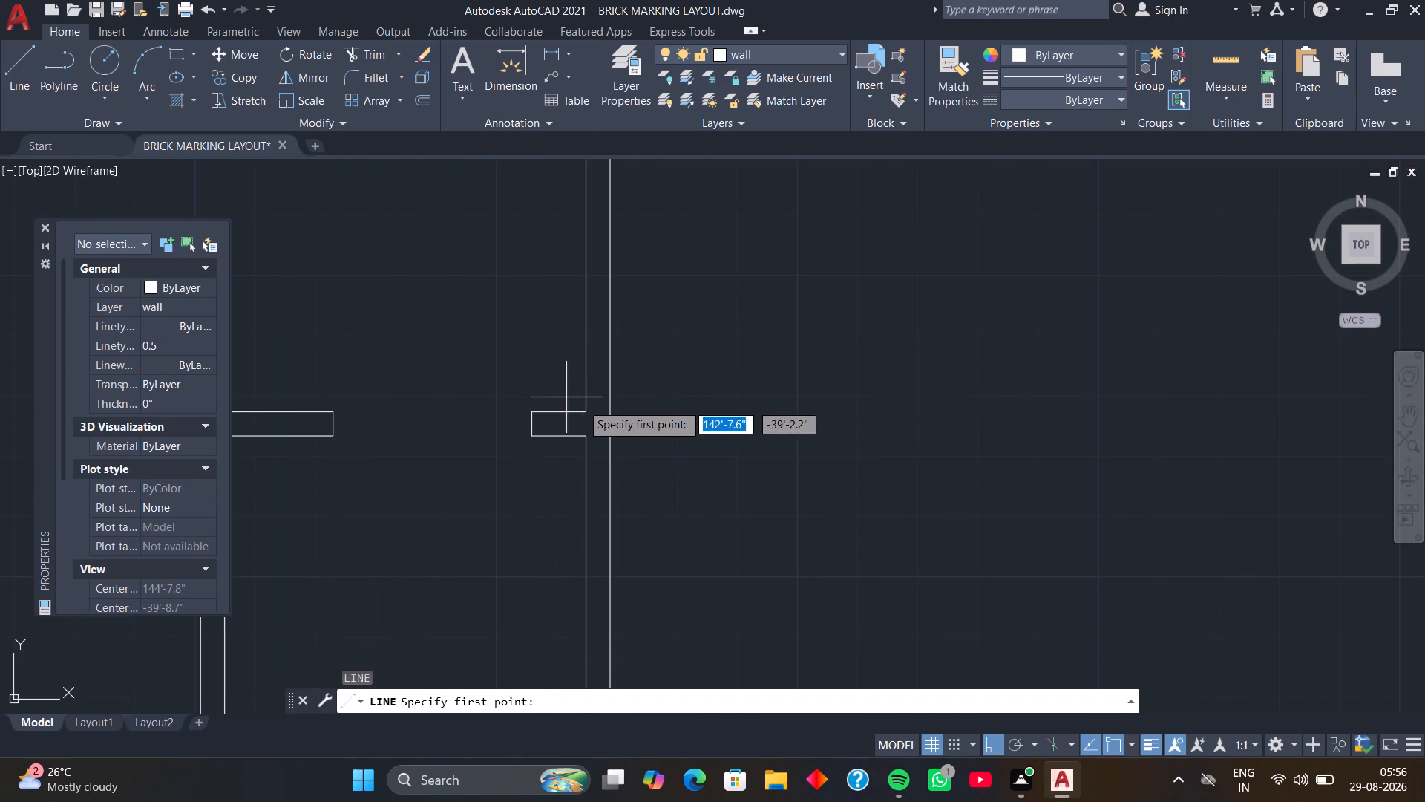
left_click(584, 411)
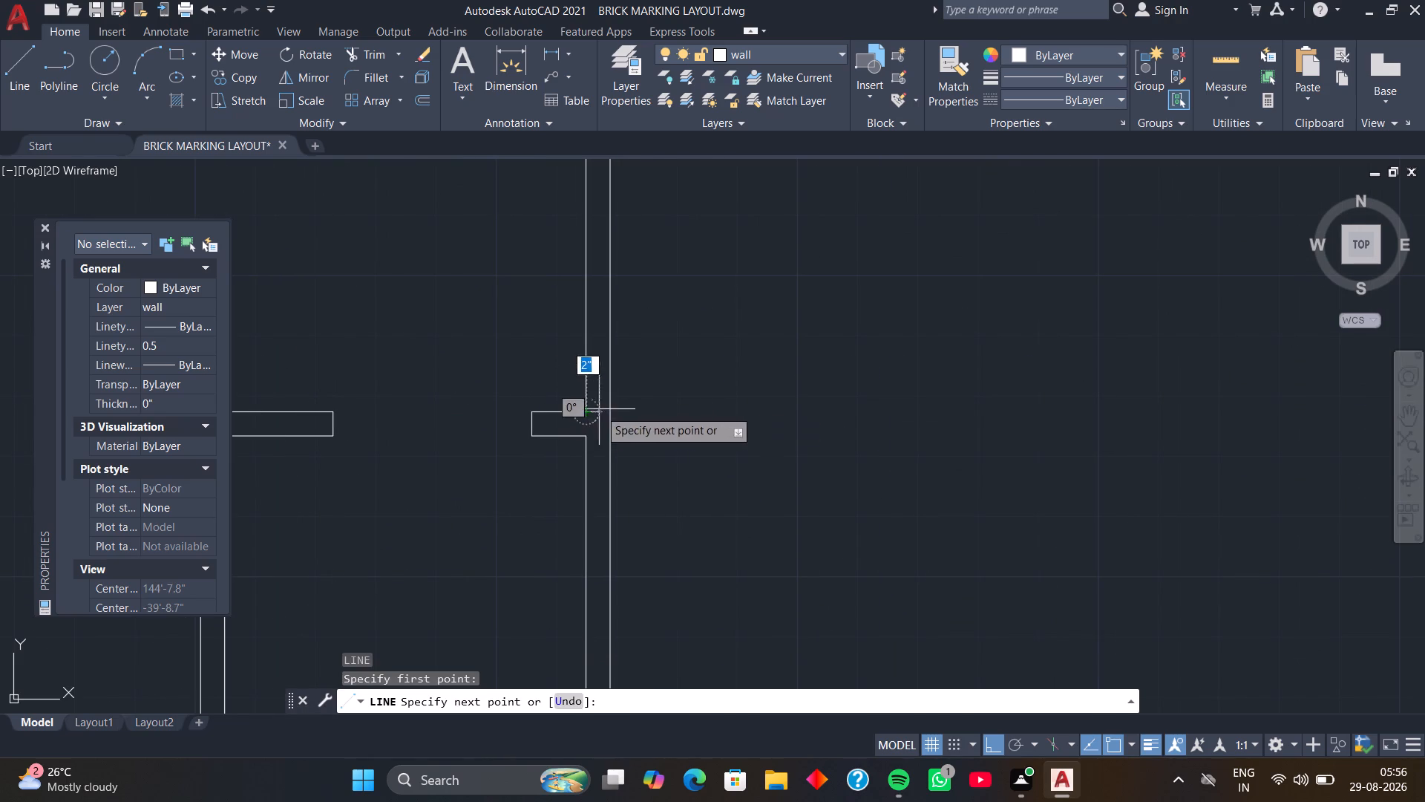
left_click(609, 409)
key("space")
scroll(604, 414, "up", 3)
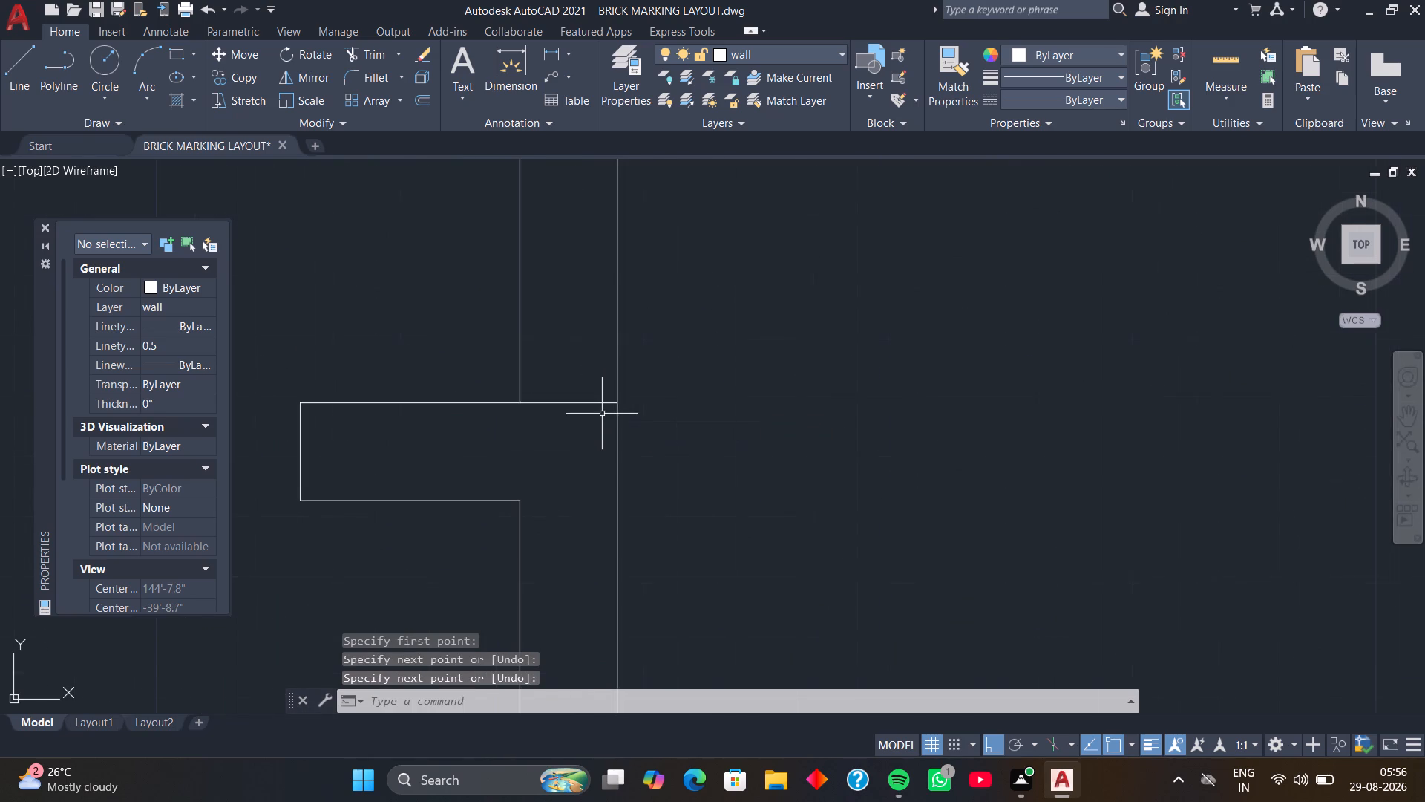
Move the new cross line 10.5" north along the small rooms' east wall to form a jamb.
left_click(595, 402)
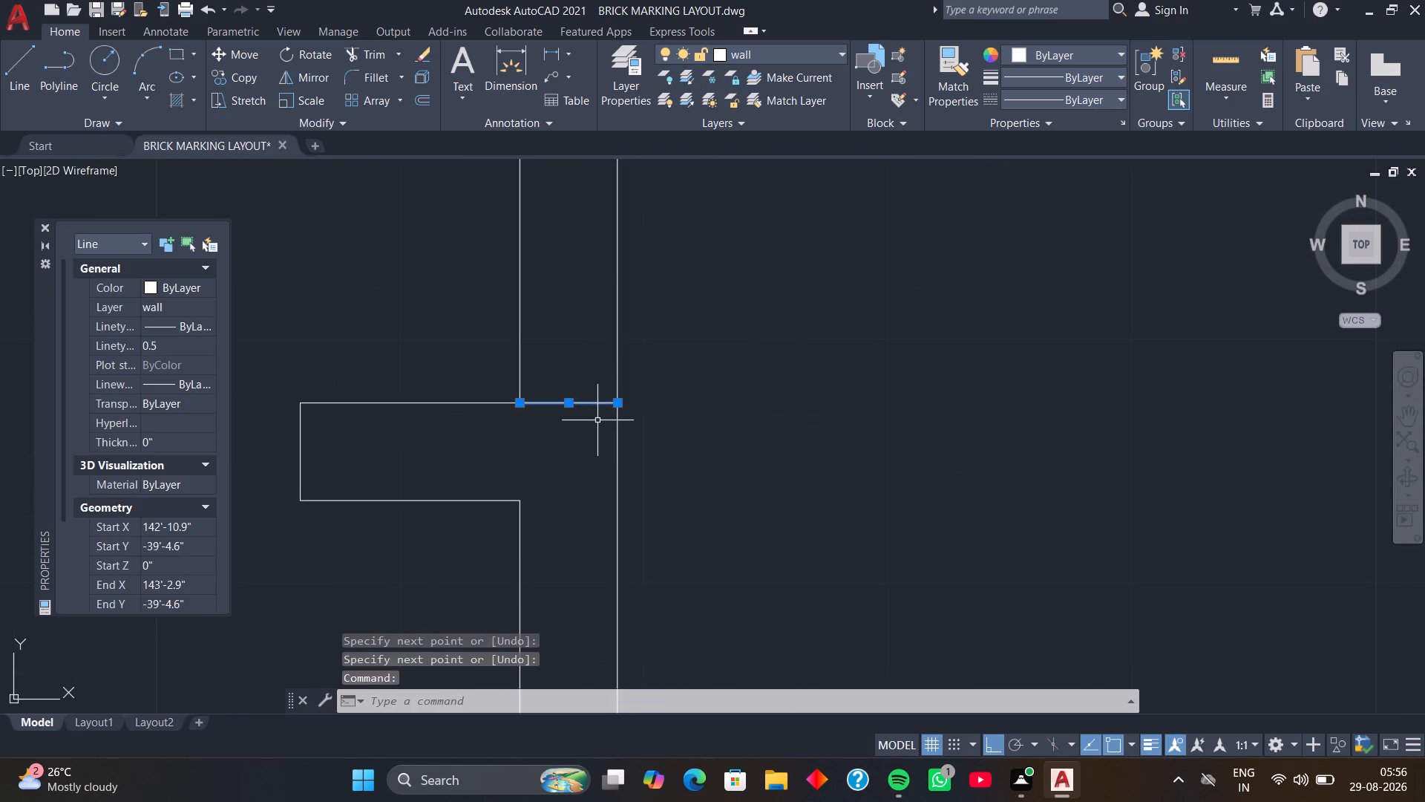
type("m")
key("space")
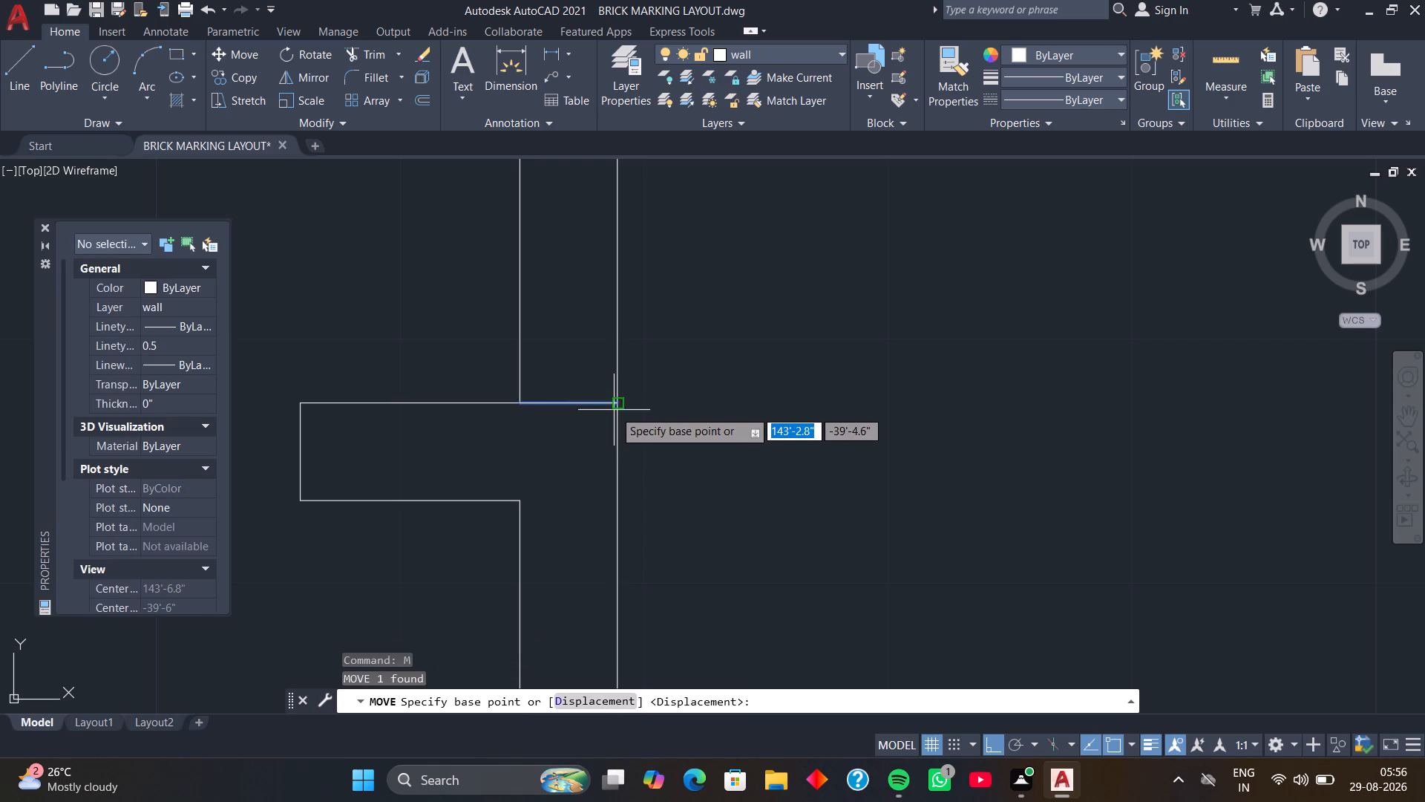
left_click(614, 402)
scroll(600, 270, "down", 3)
middle_click_drag(600, 269, 609, 333)
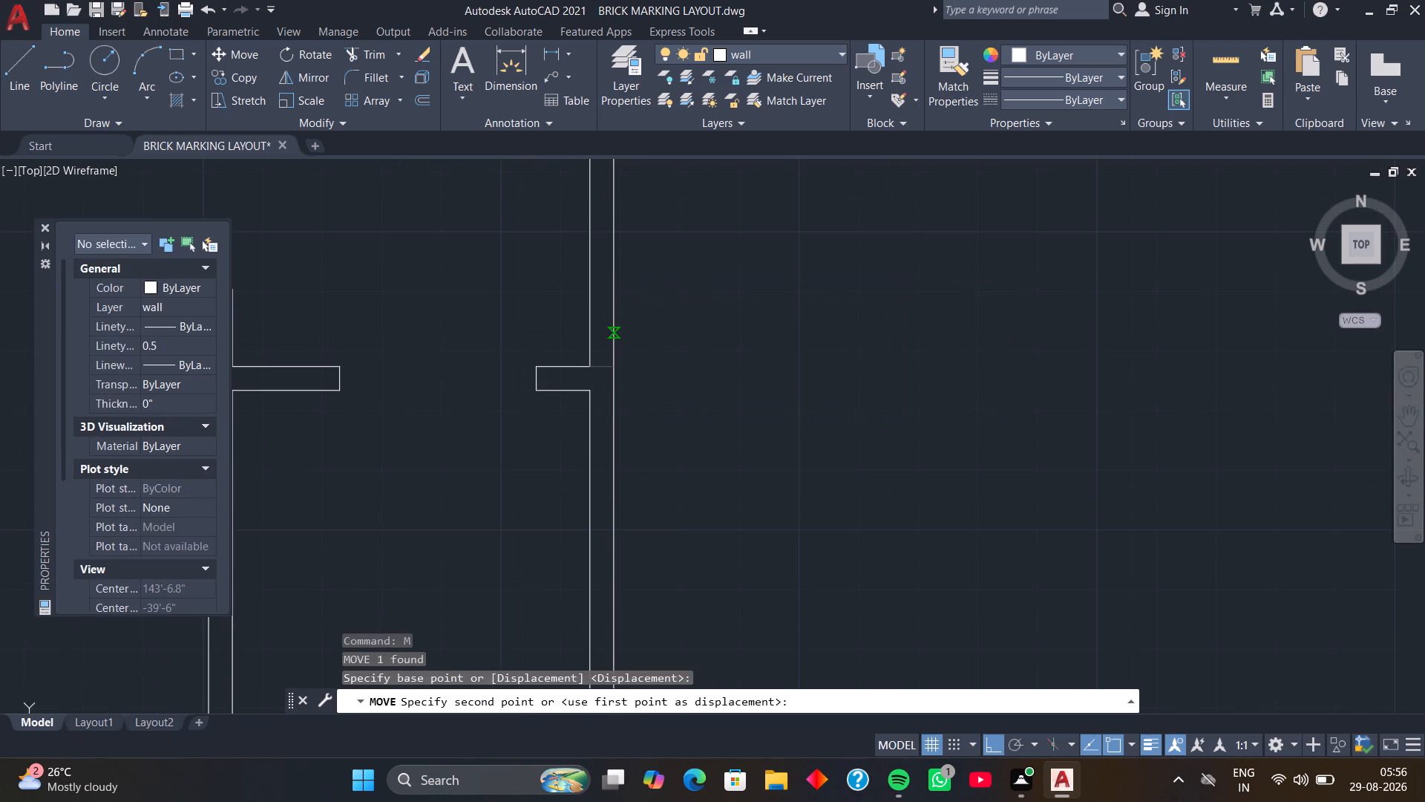
type("10.5")
key("Return")
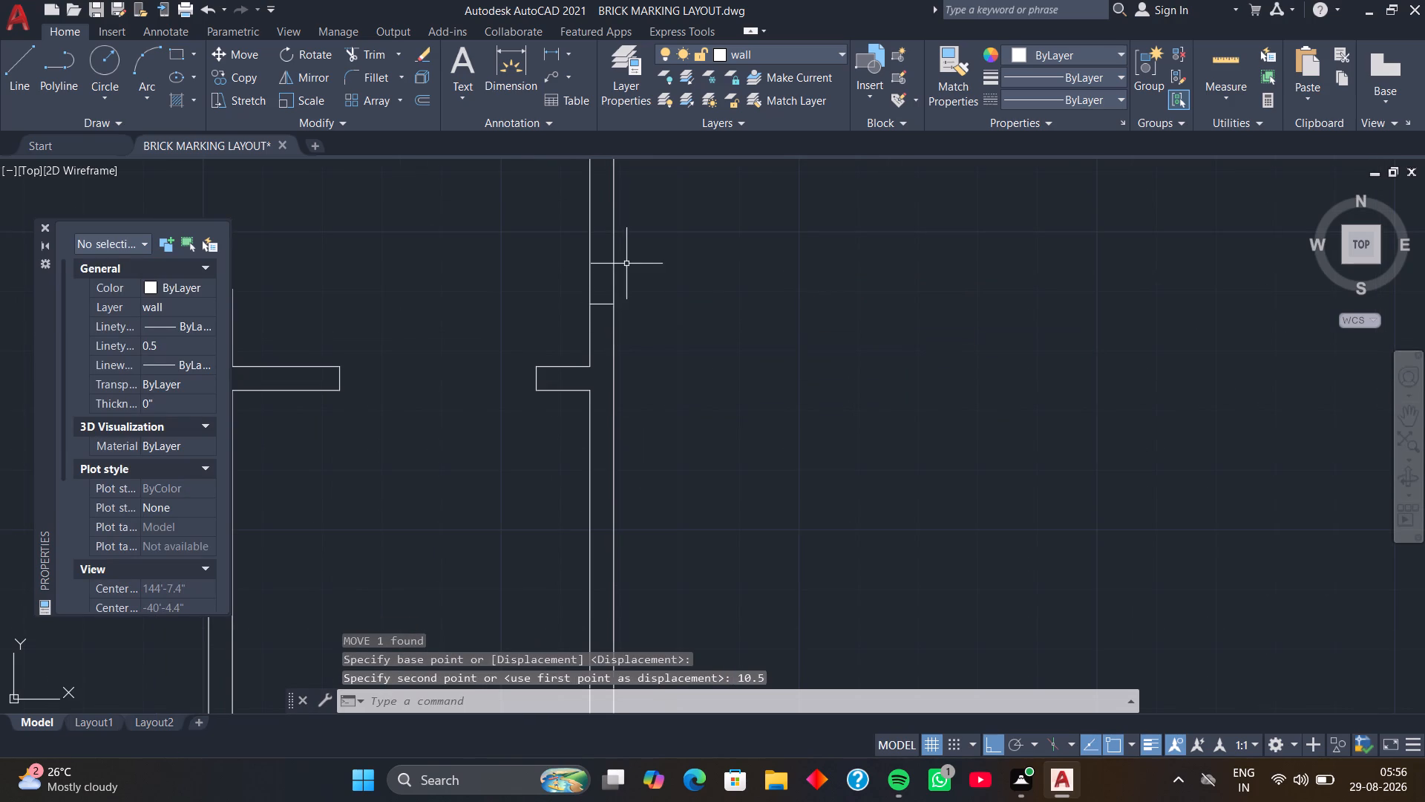
Extend the south face of the square room's wall east across the head of the small rooms' east wall.
scroll(626, 264, "down", 2)
middle_click_drag(659, 213, 710, 491)
scroll(643, 434, "up", 3)
middle_click_drag(646, 441, 567, 460)
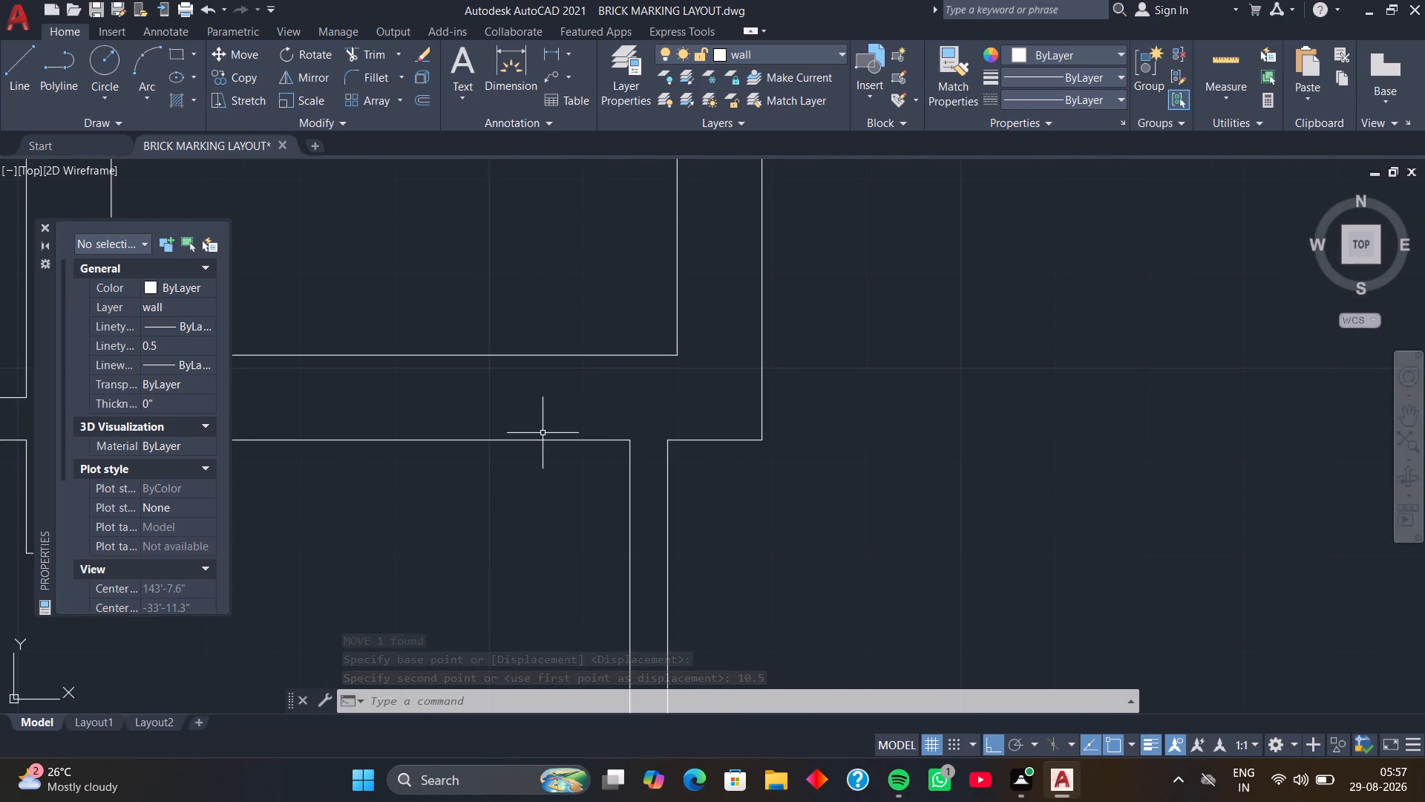
type("ex")
key("space")
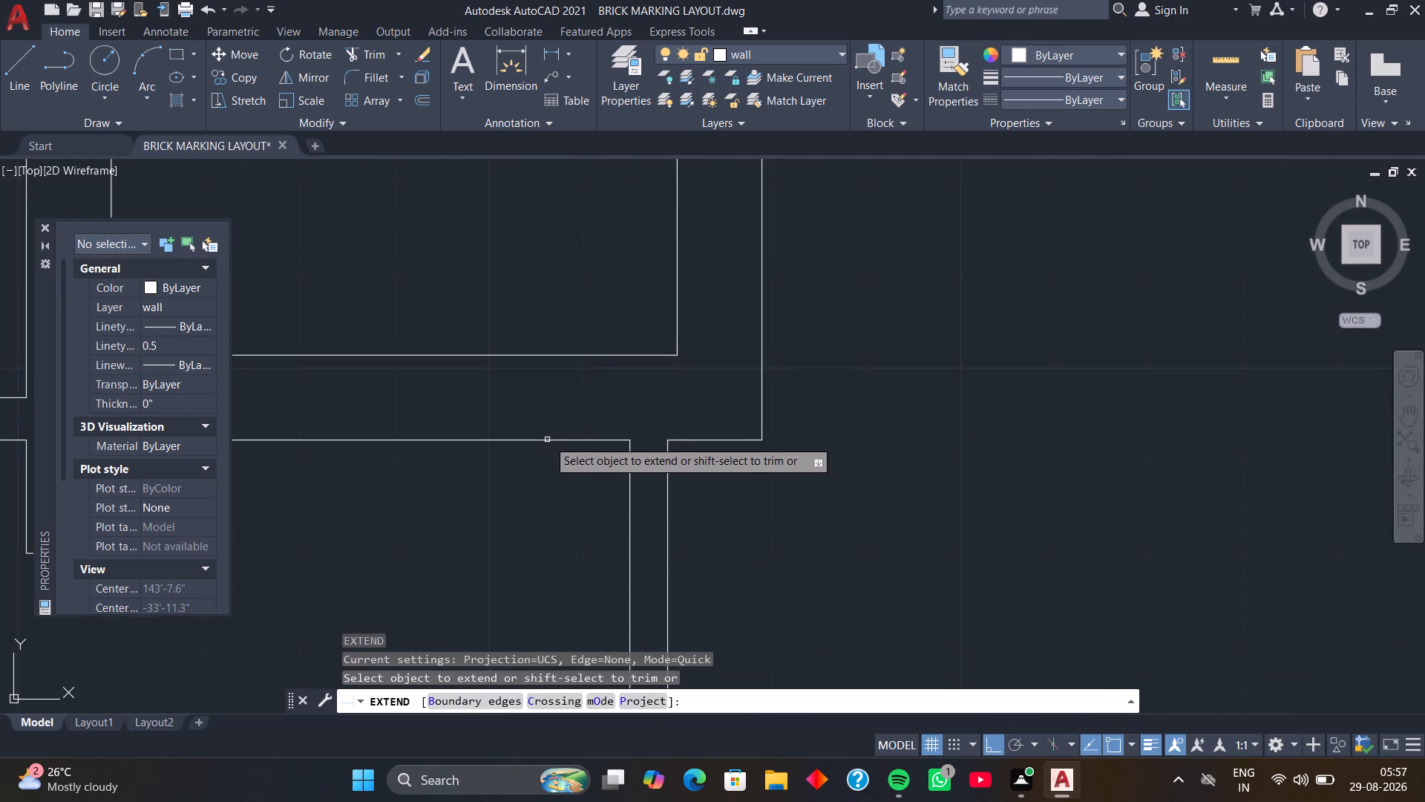
left_click(551, 442)
key("space")
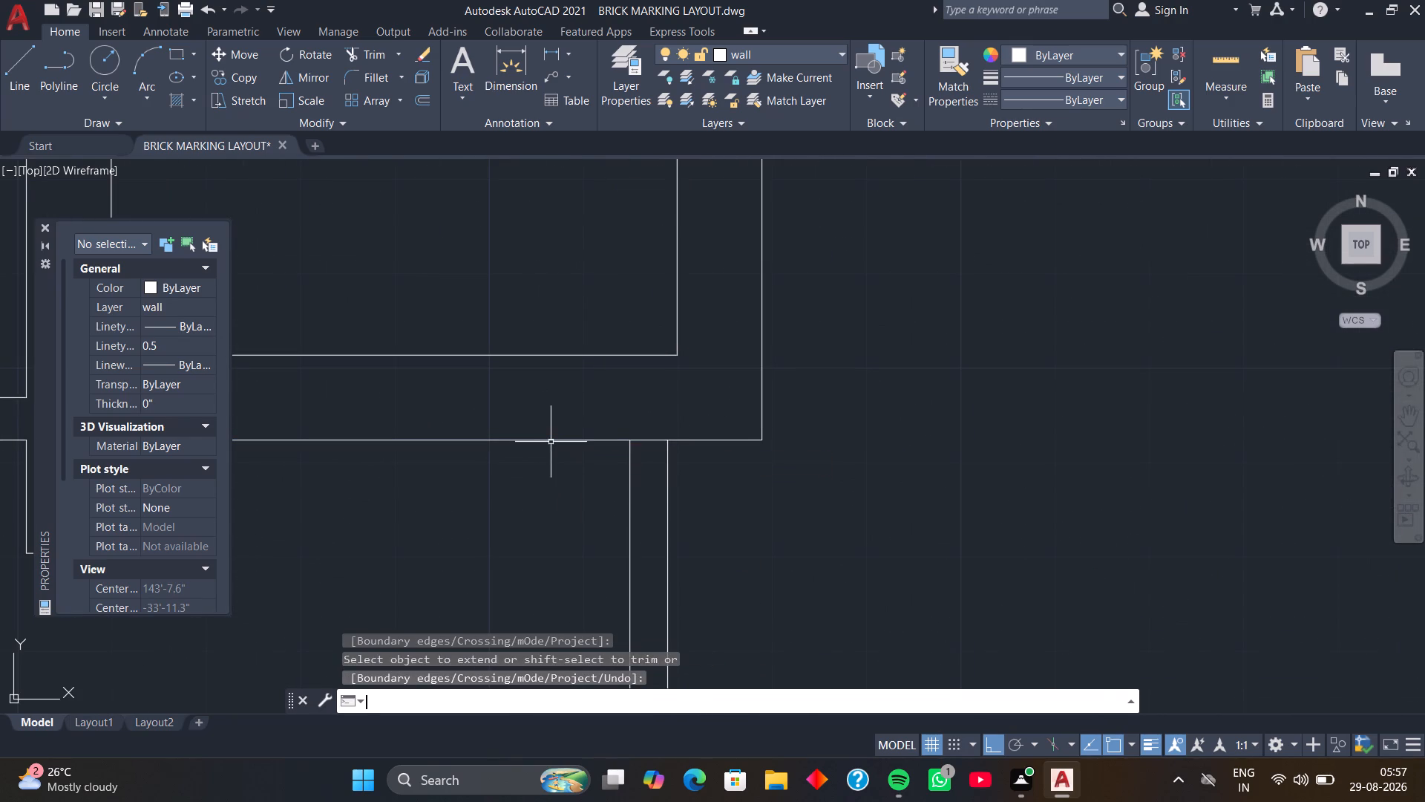
Trim both faces of the small north room's east wall between the jamb line and the square room's south wall.
scroll(562, 467, "down", 2)
middle_click_drag(566, 481, 567, 453)
type("tr")
key("space")
left_click_drag(574, 464, 622, 462)
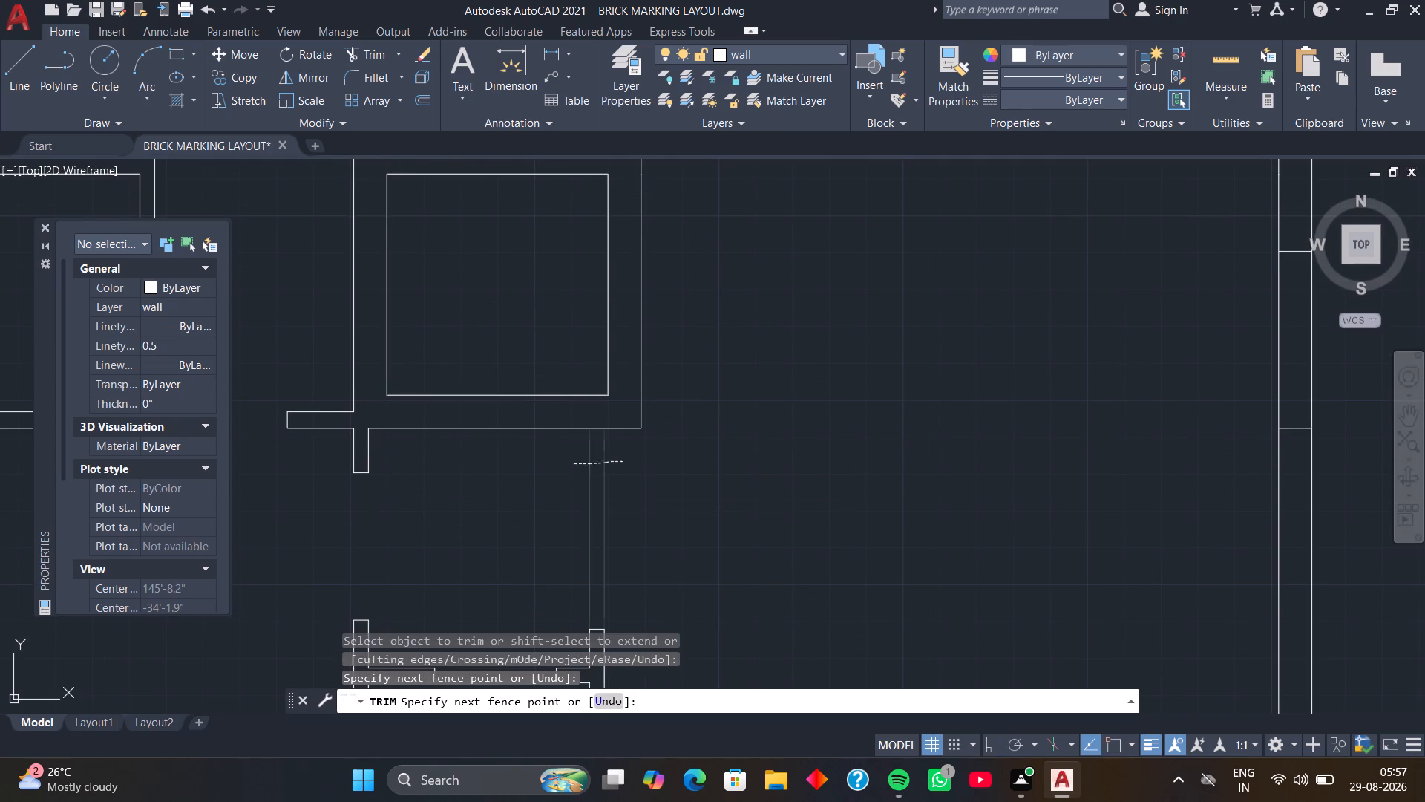
scroll(622, 462, "down", 2)
middle_click_drag(631, 474, 600, 430)
key("space")
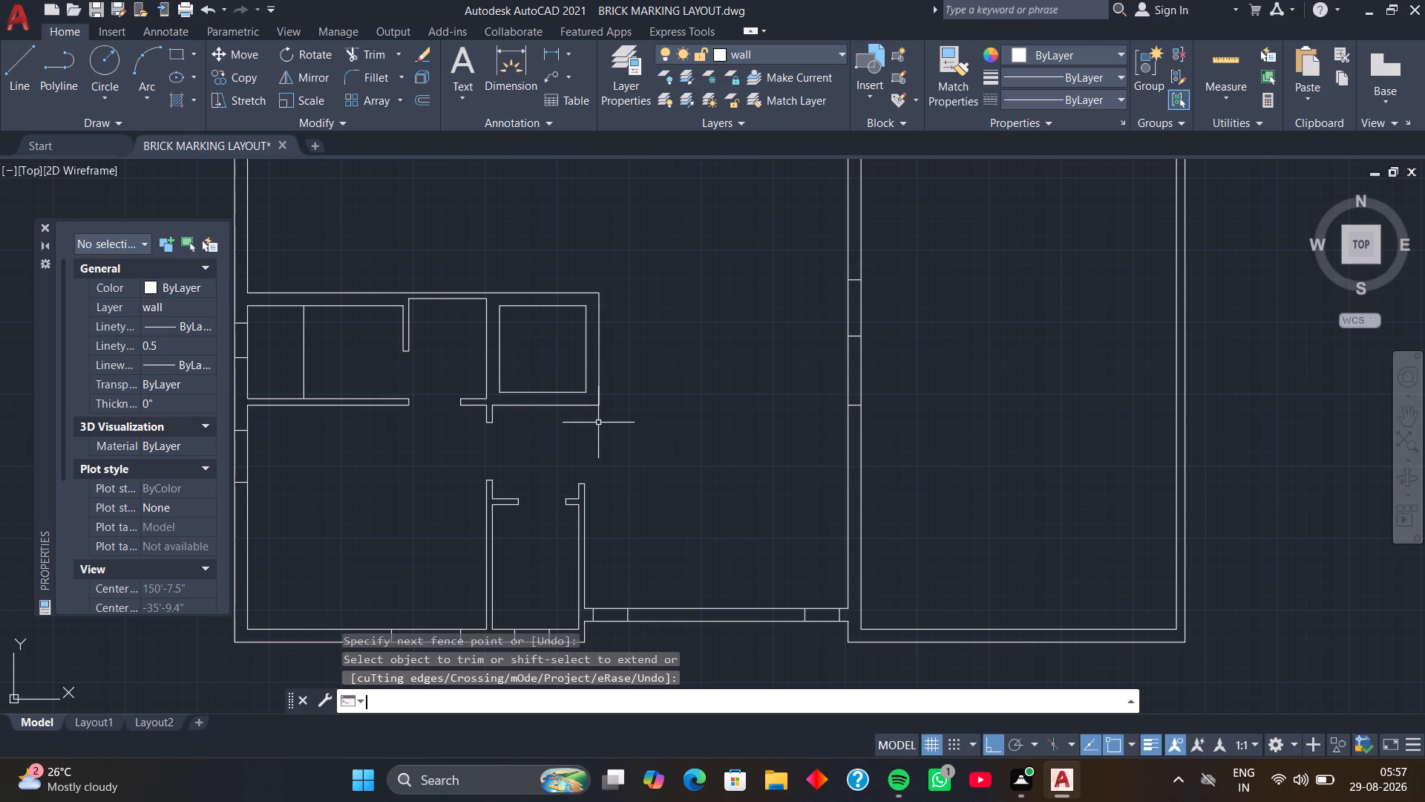
Draw a line across the square room's east wall from its inner southeast corner to the outer face.
scroll(558, 345, "up", 2)
middle_click_drag(586, 388, 526, 379)
middle_click_drag(521, 423, 489, 419)
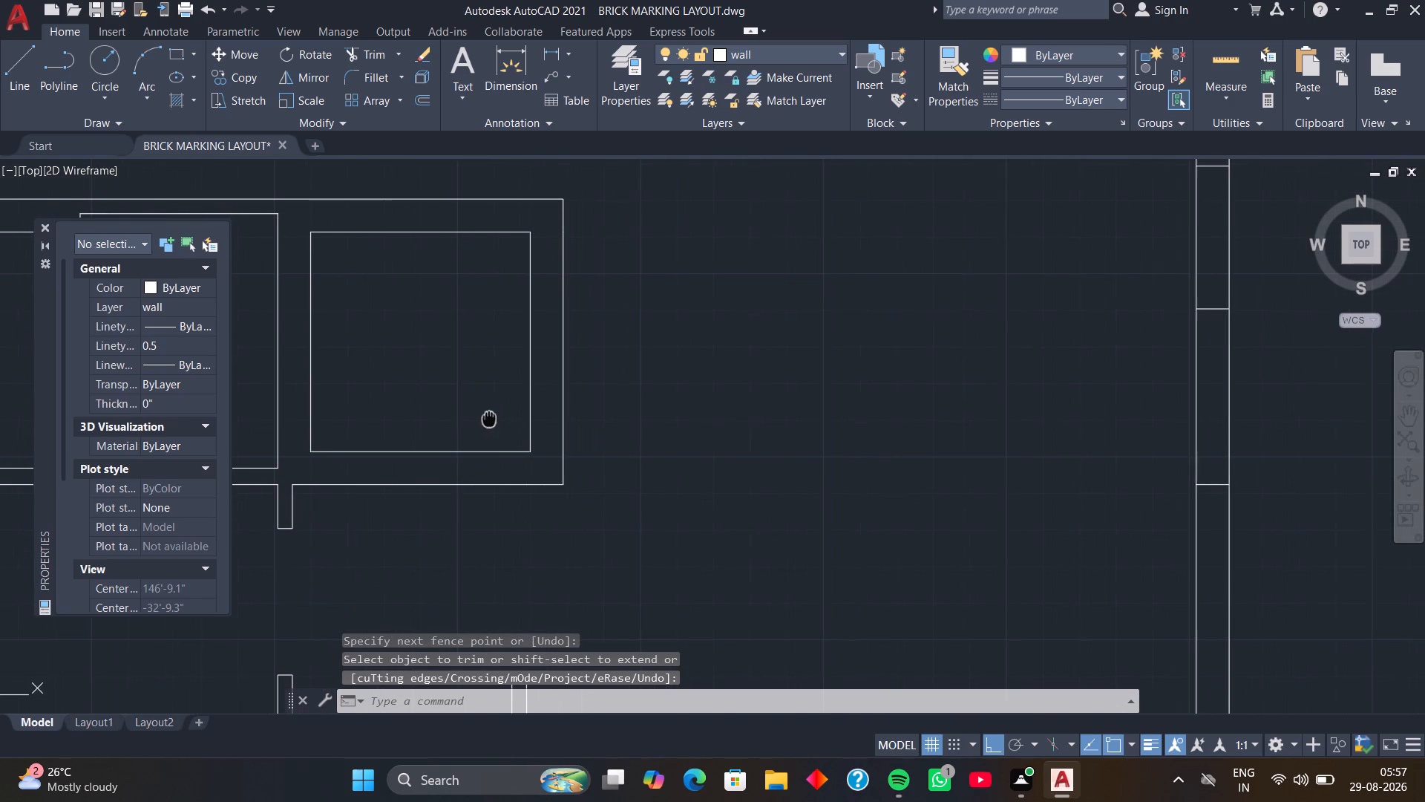
type("l")
key("space")
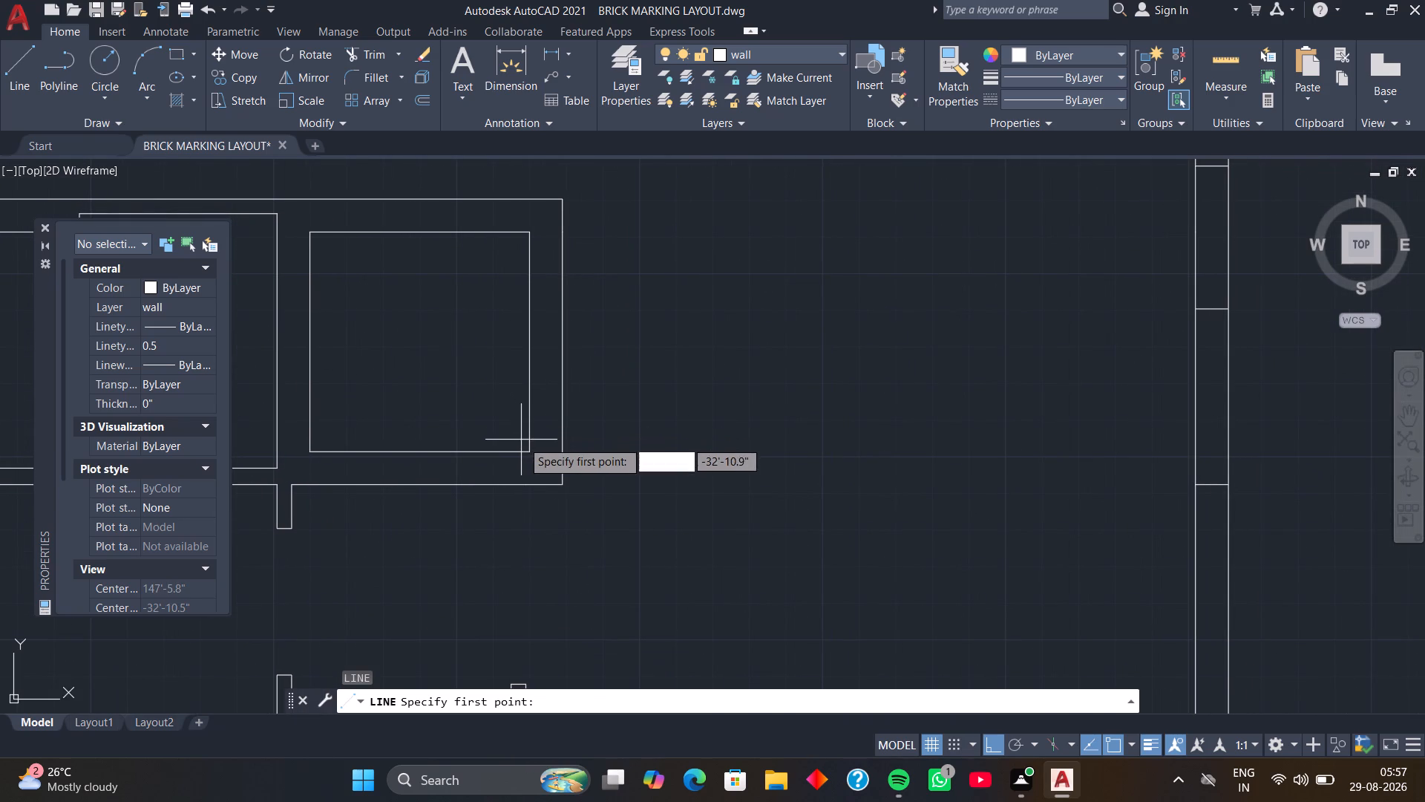
left_click(528, 447)
left_click(568, 447)
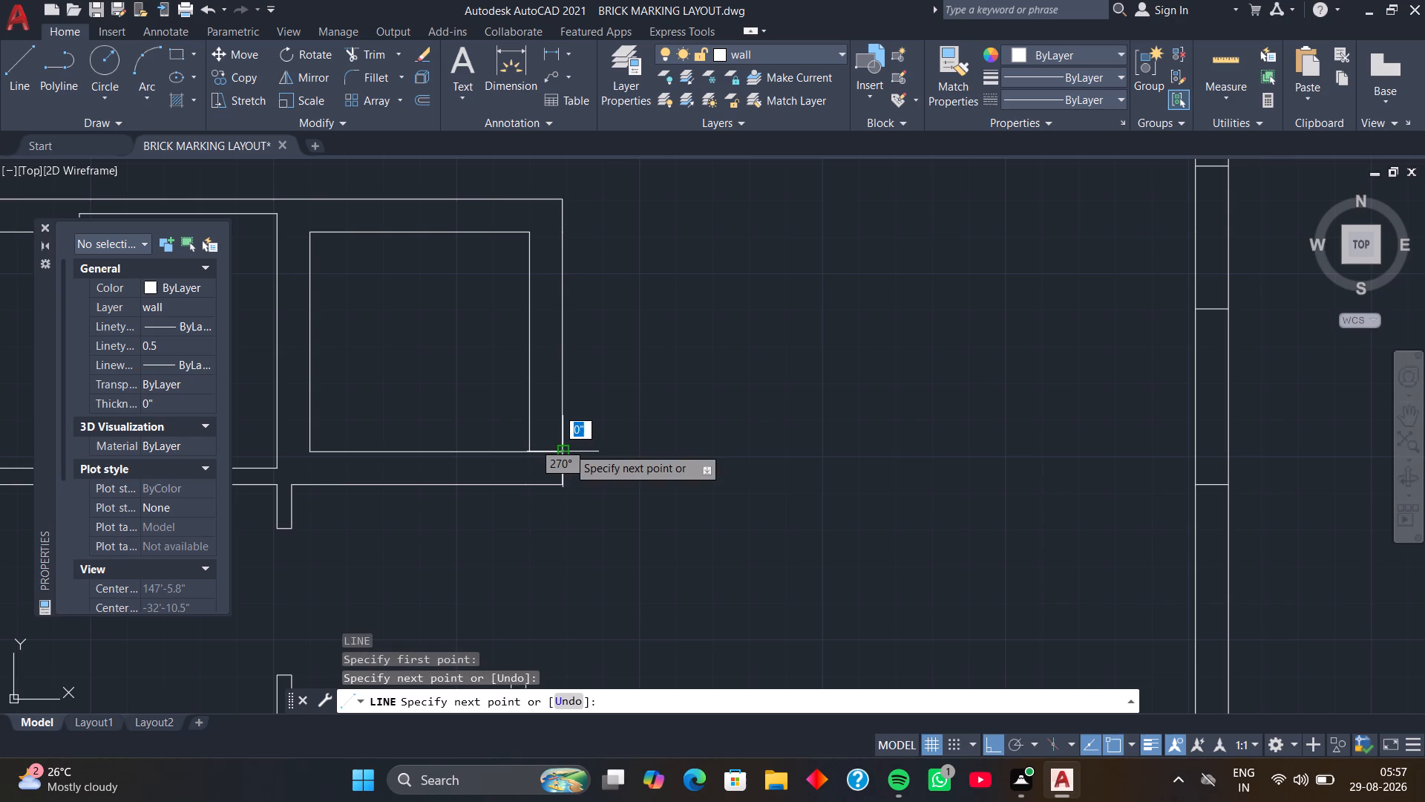
key("space")
scroll(562, 446, "up", 3)
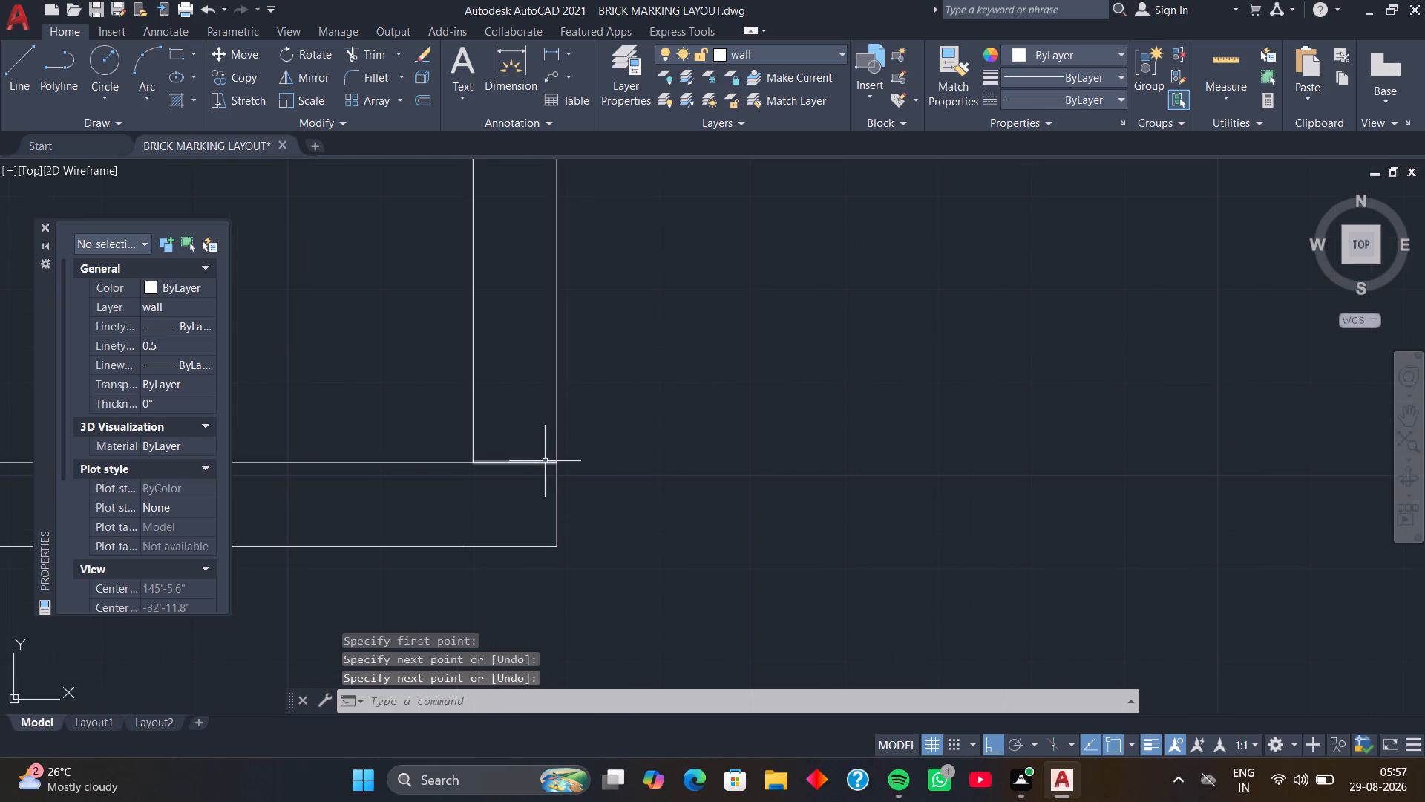
Move the new cross line 9" north along the square room's east wall to form a jamb.
left_click(546, 462)
type("m")
key("space")
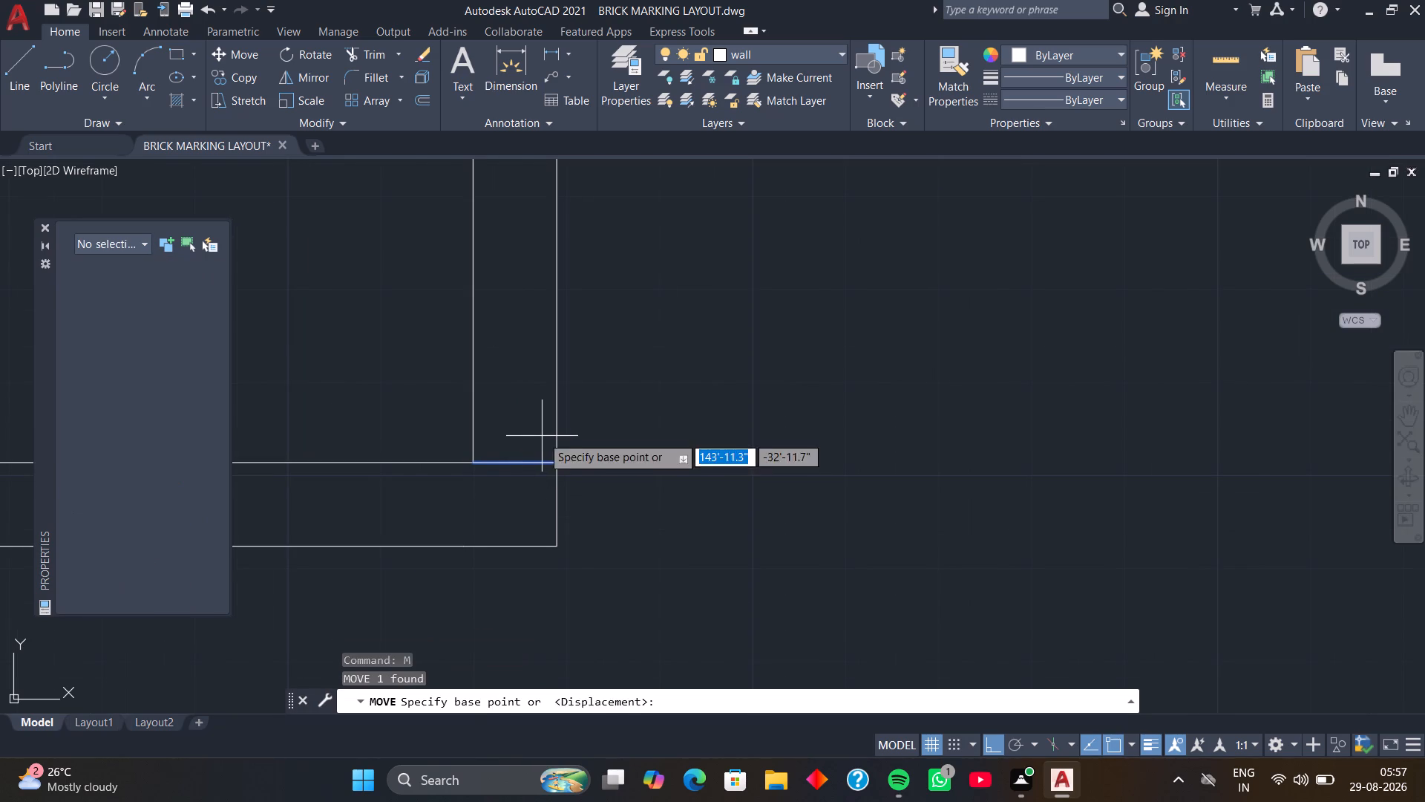
left_click(558, 462)
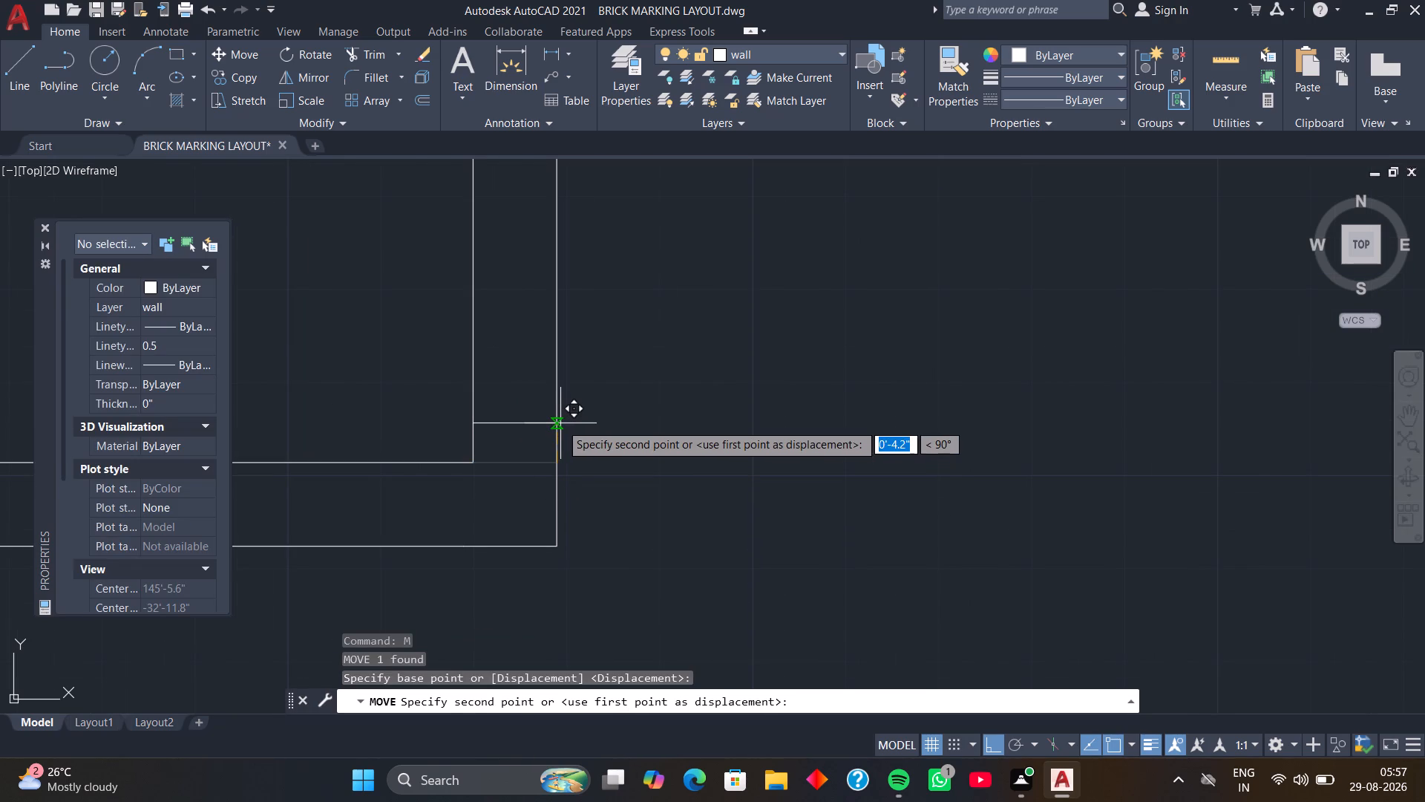
key("9")
key("Return")
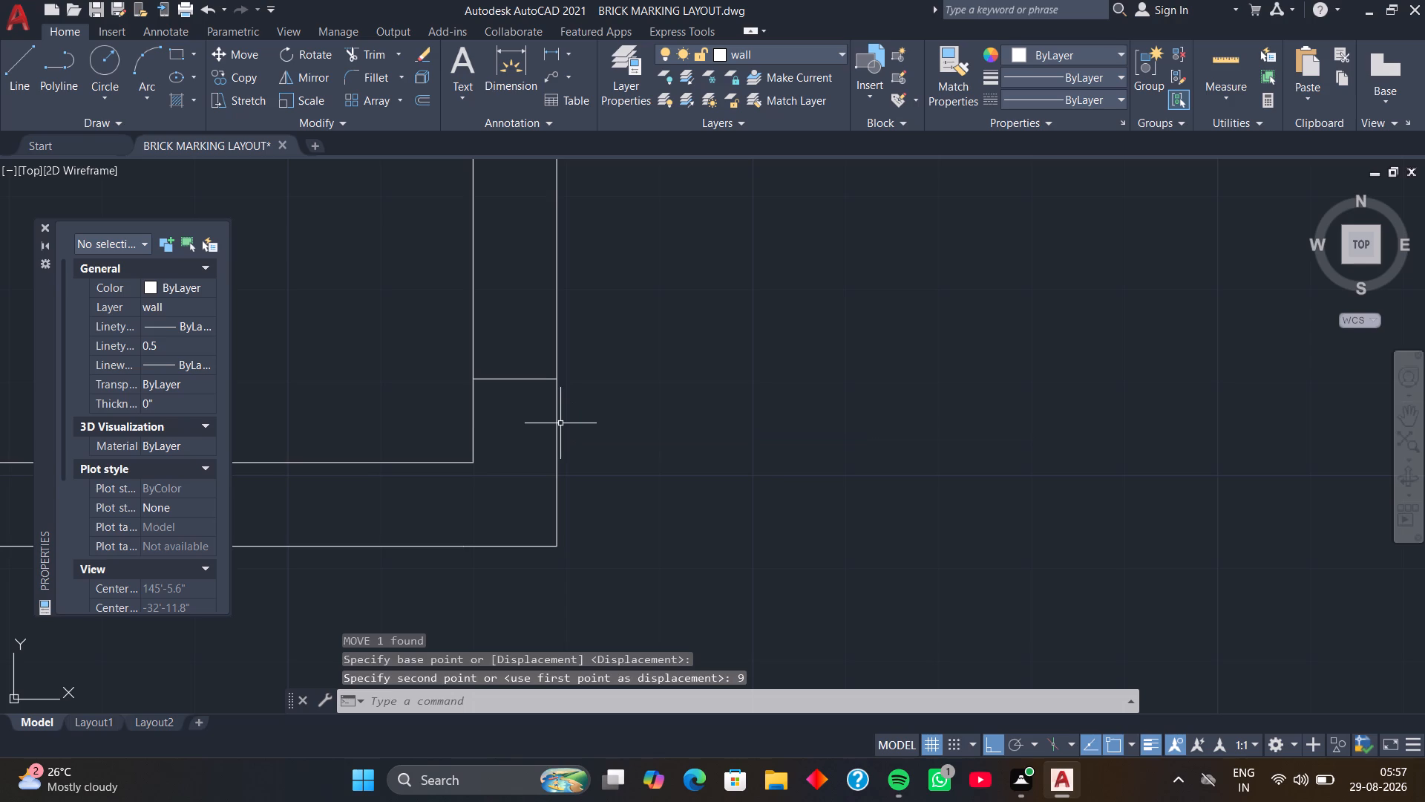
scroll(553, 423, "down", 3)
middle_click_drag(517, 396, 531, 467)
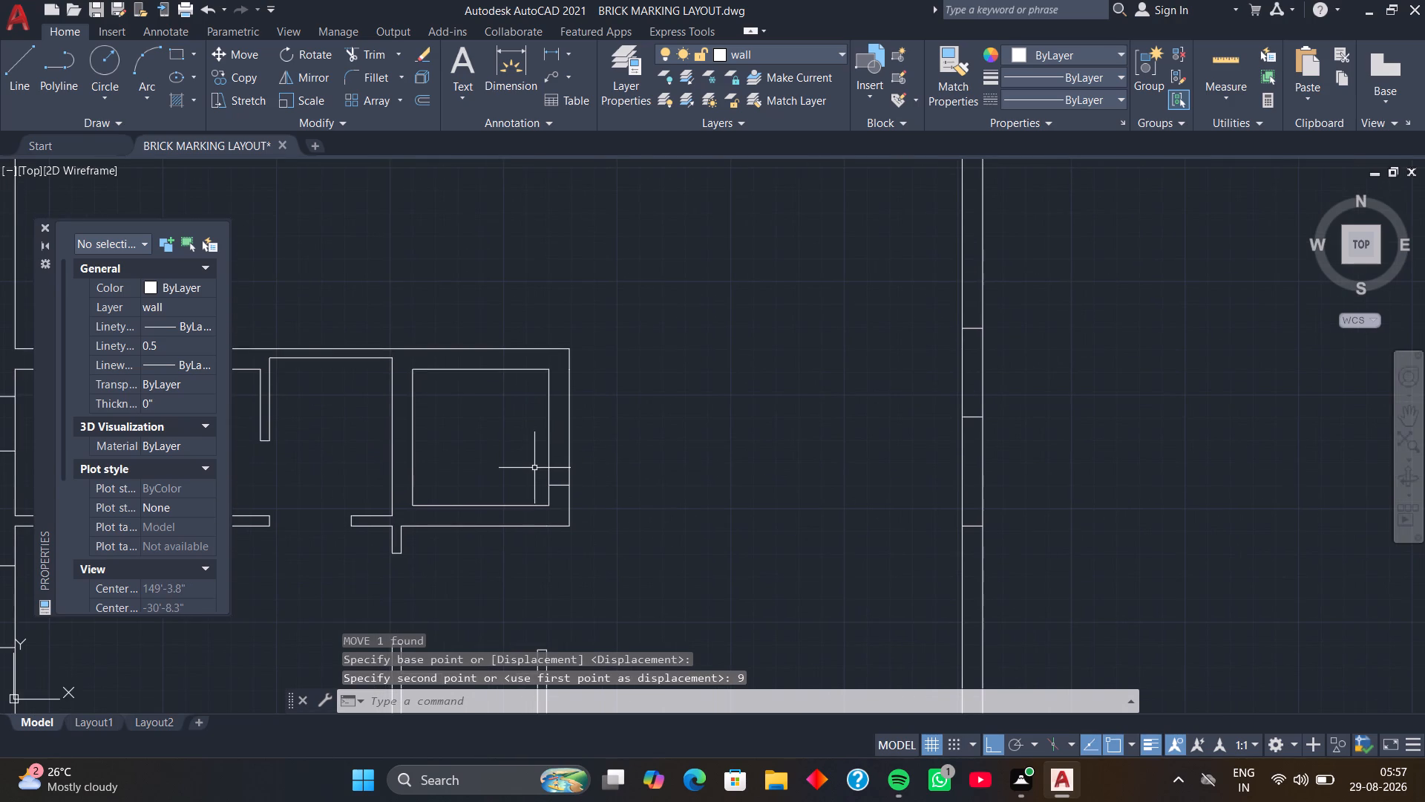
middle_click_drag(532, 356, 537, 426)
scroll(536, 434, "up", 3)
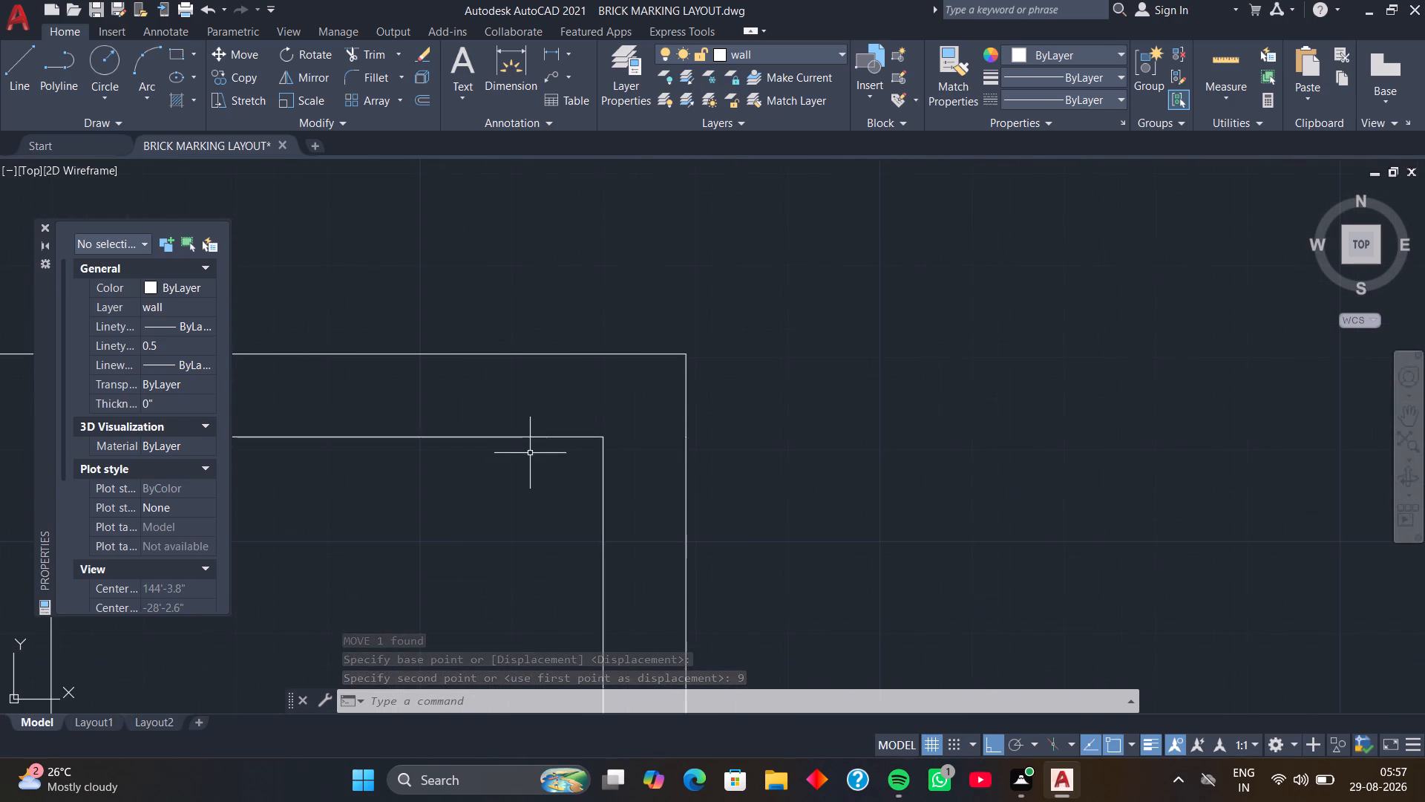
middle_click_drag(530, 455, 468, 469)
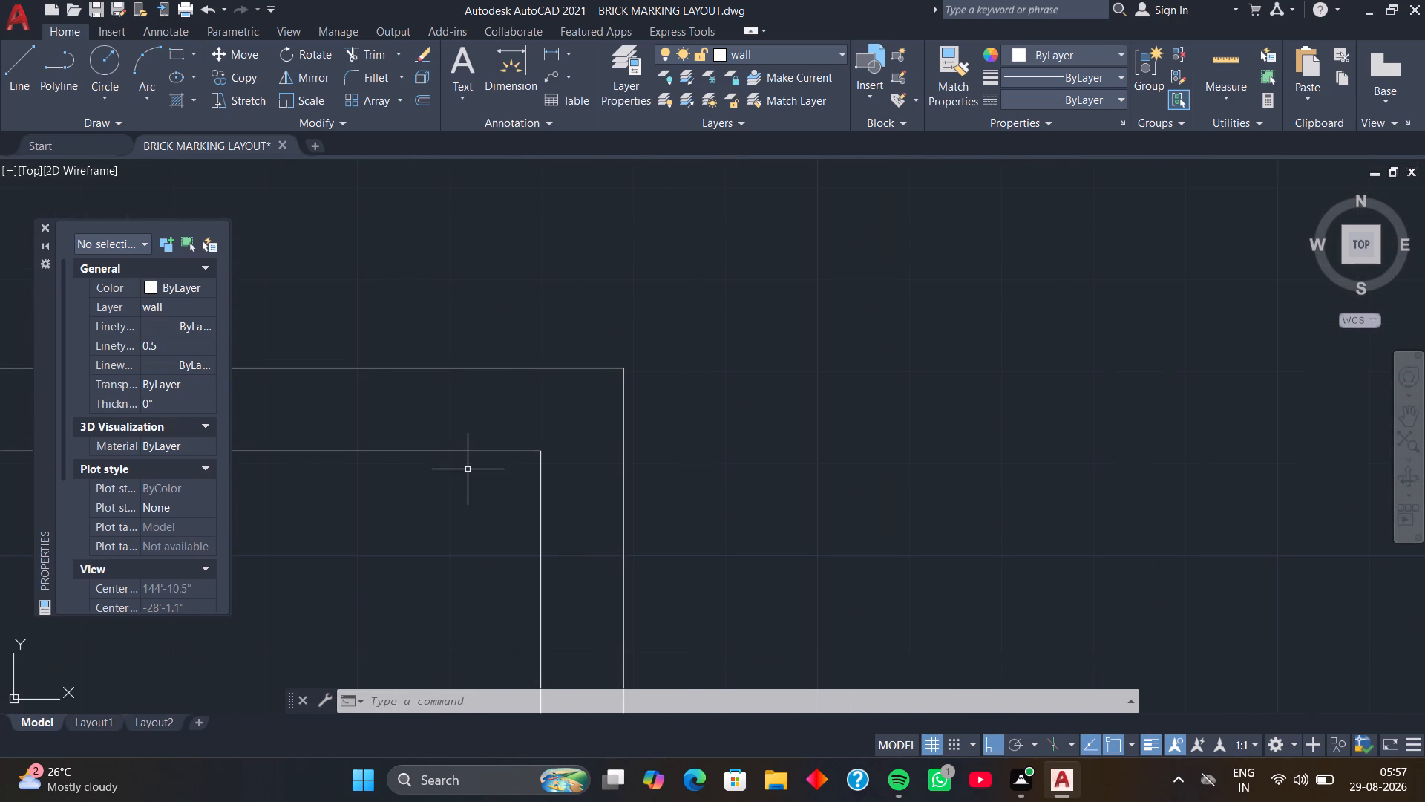
Draw a line across the square room's east wall from its inner northeast corner to the outer face.
type("l")
key("space")
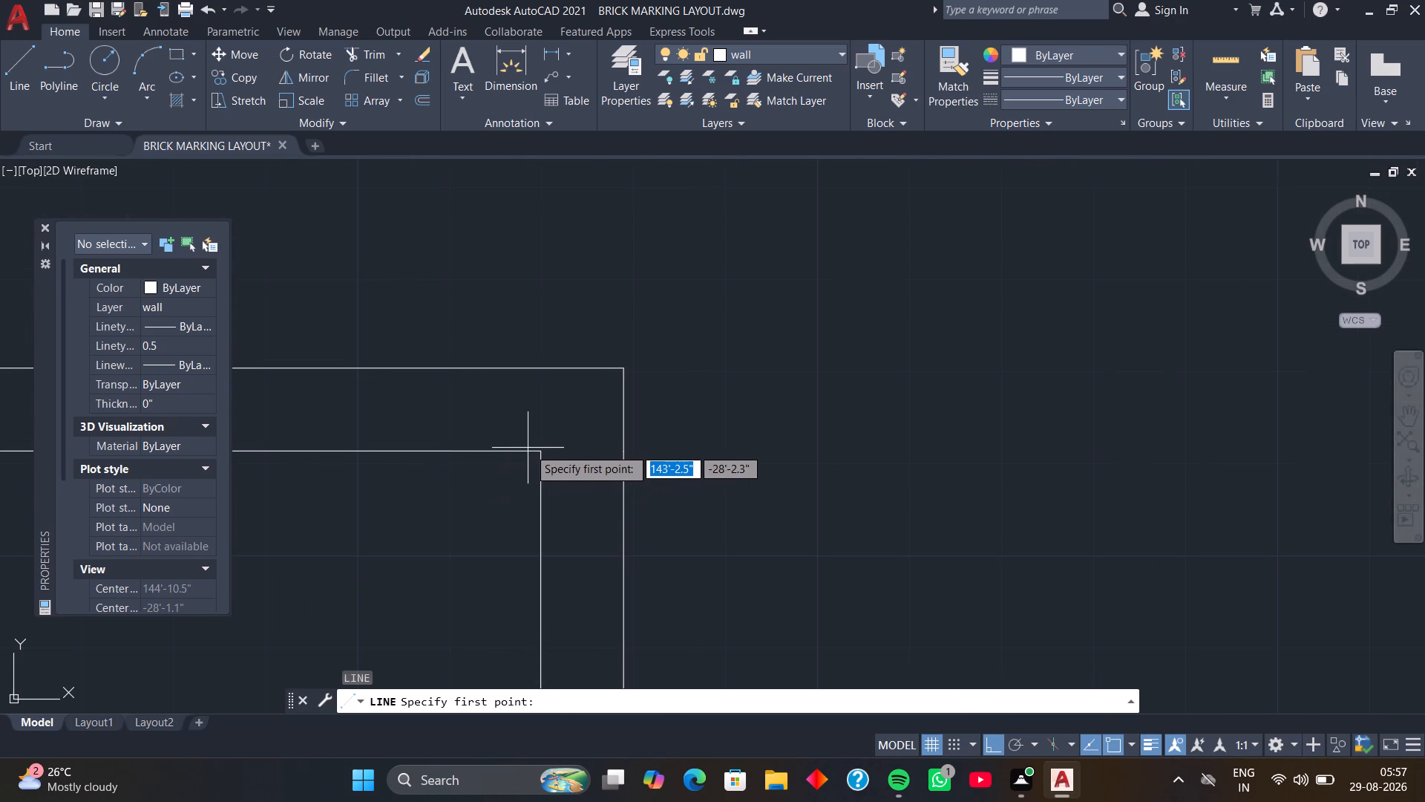
left_click(537, 449)
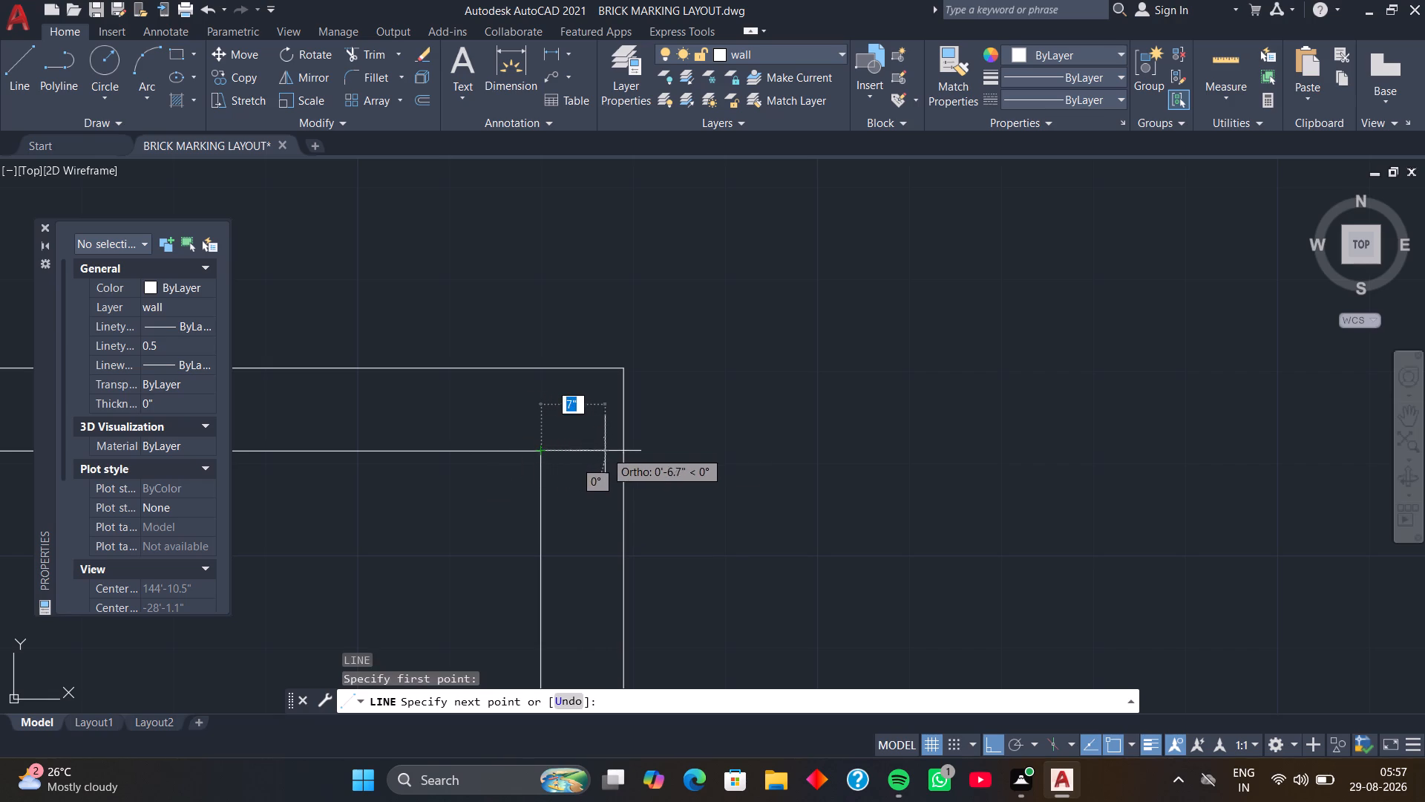
left_click(622, 452)
key("space")
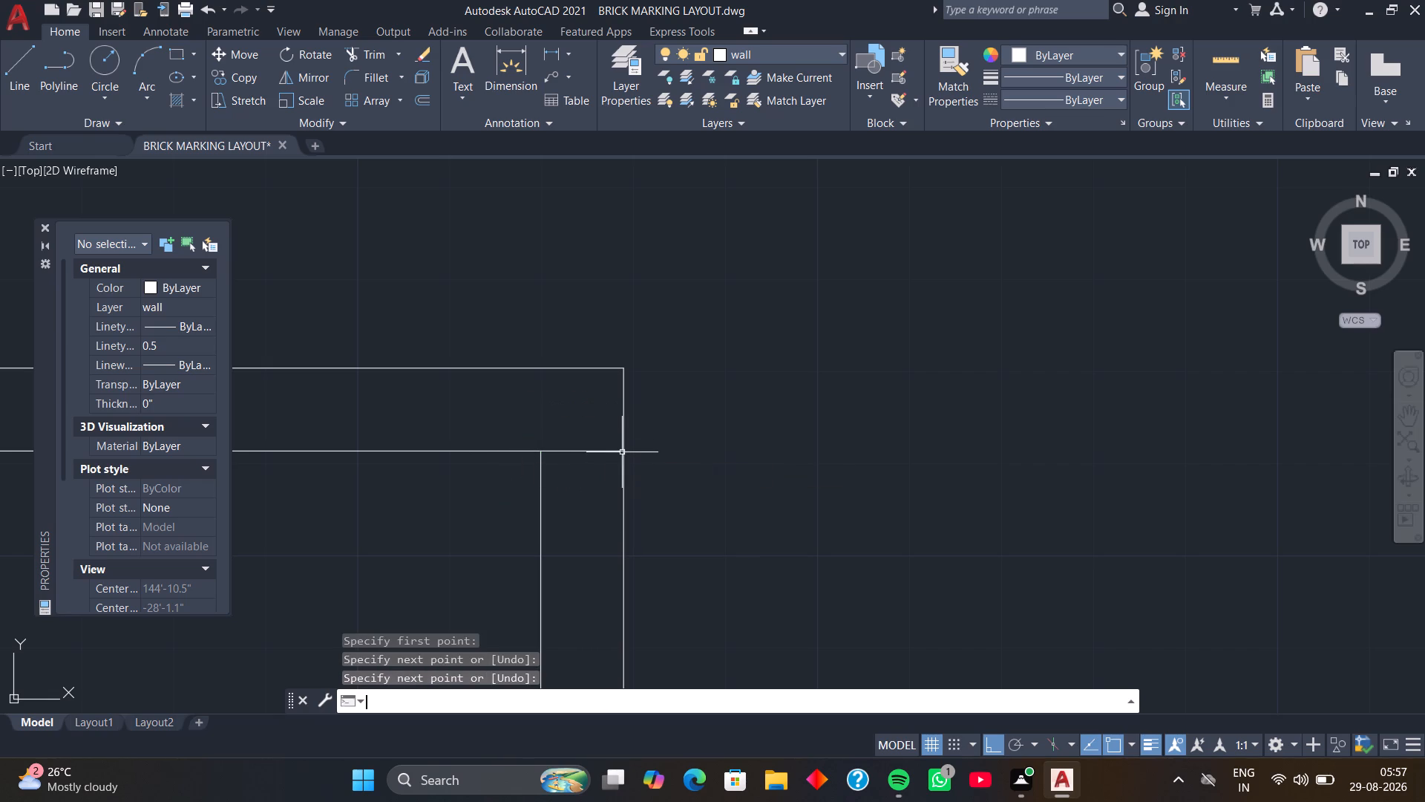
Move the new cross line 9" south along the square room's east wall to form the second jamb.
left_click(609, 452)
type("m")
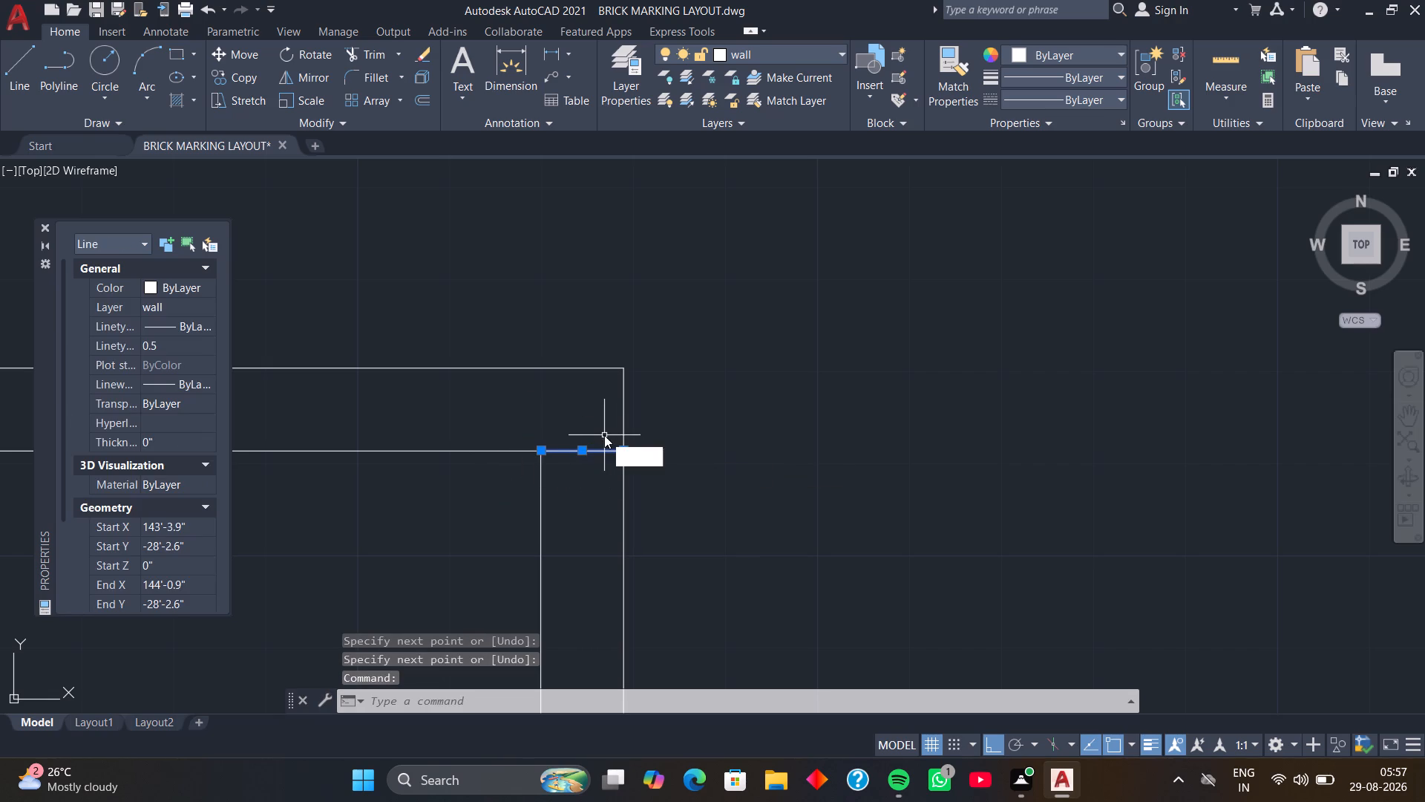
key("space")
left_click(626, 451)
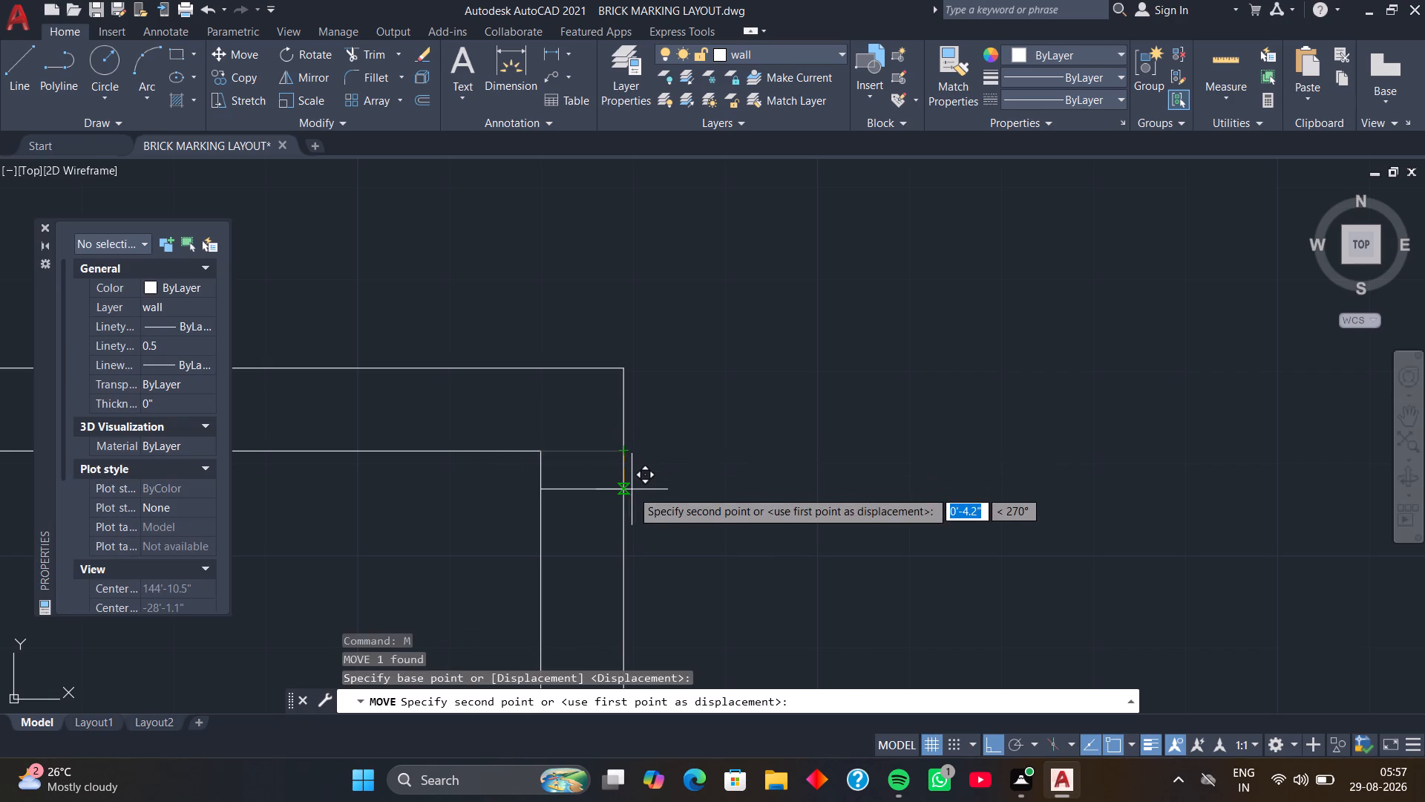
key("9")
key("Return")
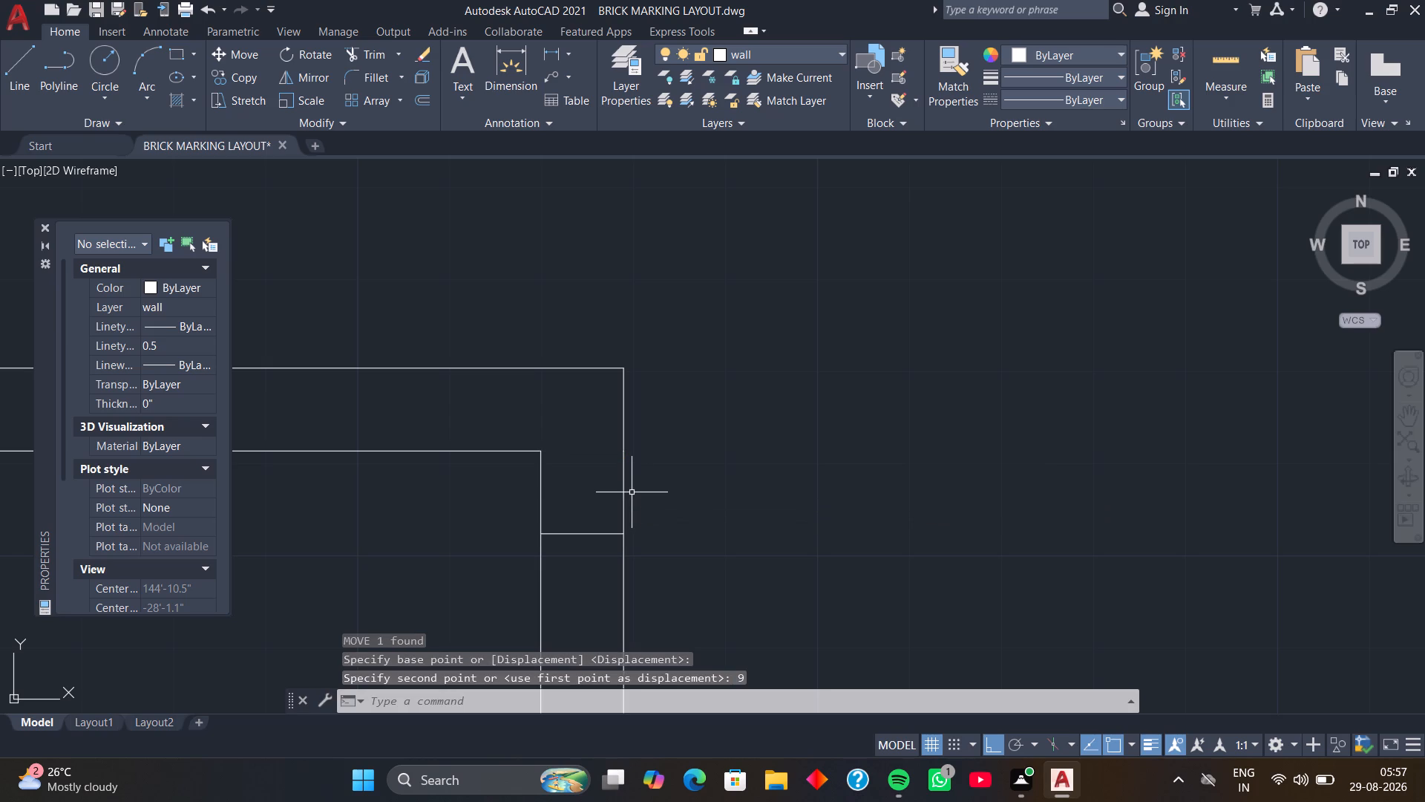
Trim both faces of the square room's east wall between the two jamb lines to open the doorway.
scroll(632, 492, "down", 3)
middle_click_drag(669, 520, 632, 400)
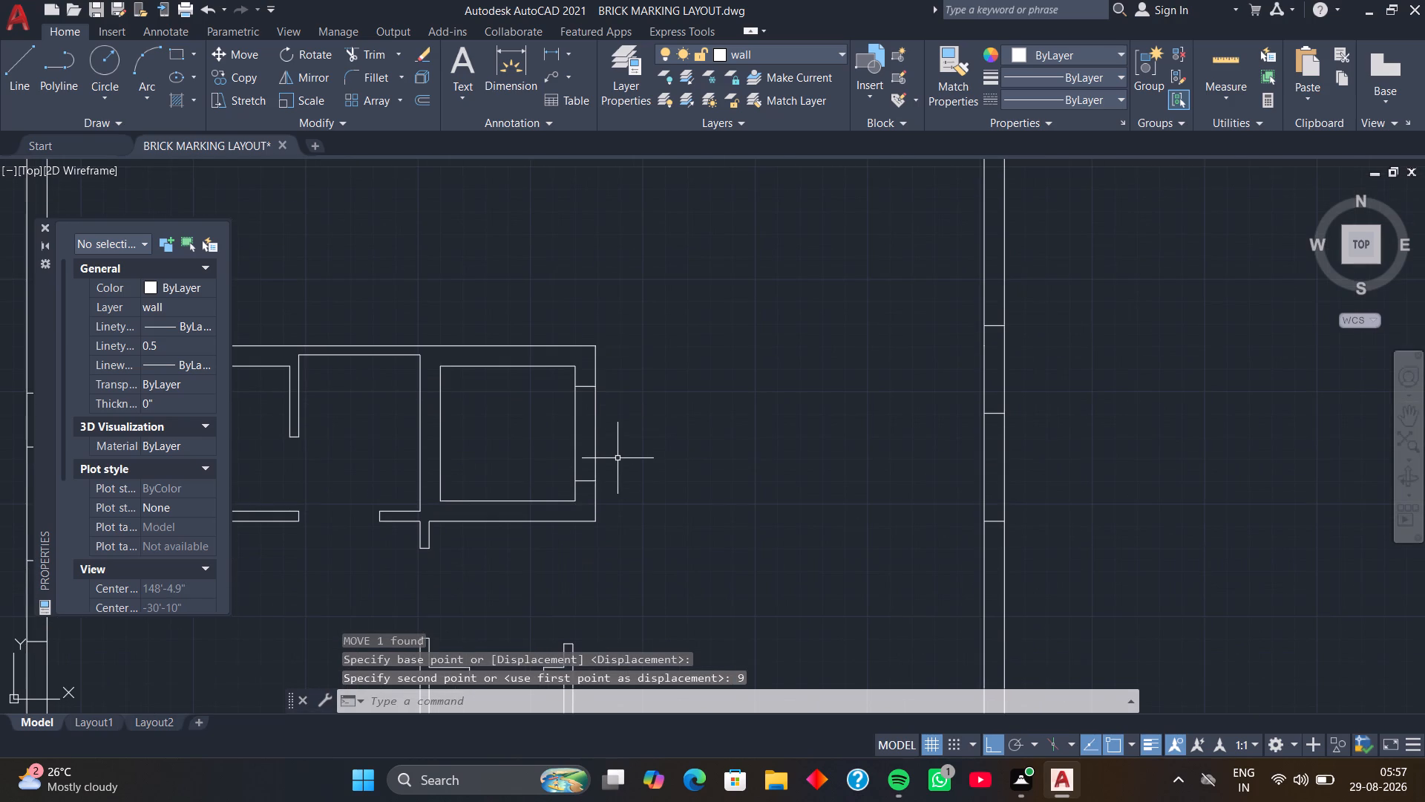
type("tr")
key("space")
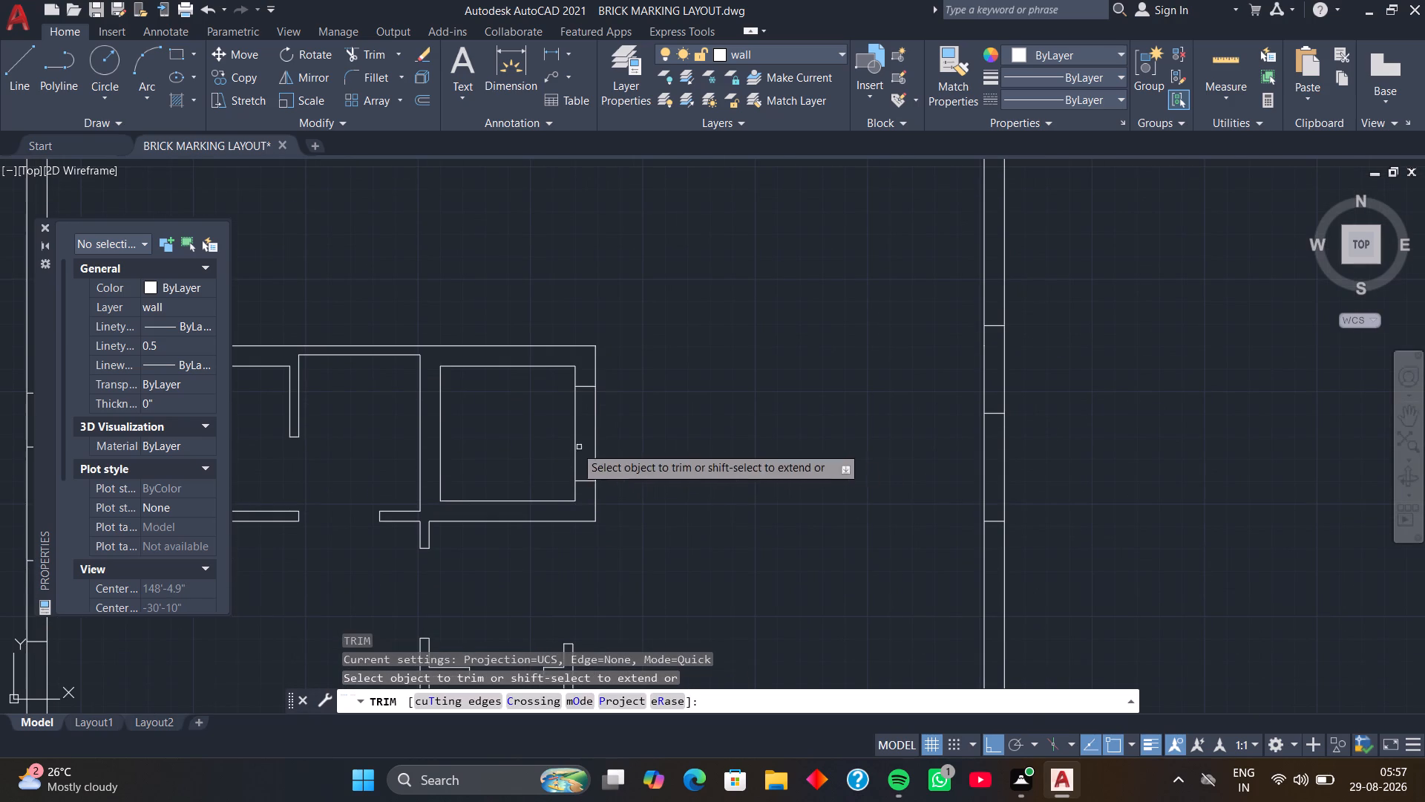
left_click_drag(563, 440, 641, 439)
key("space")
scroll(641, 439, "down", 3)
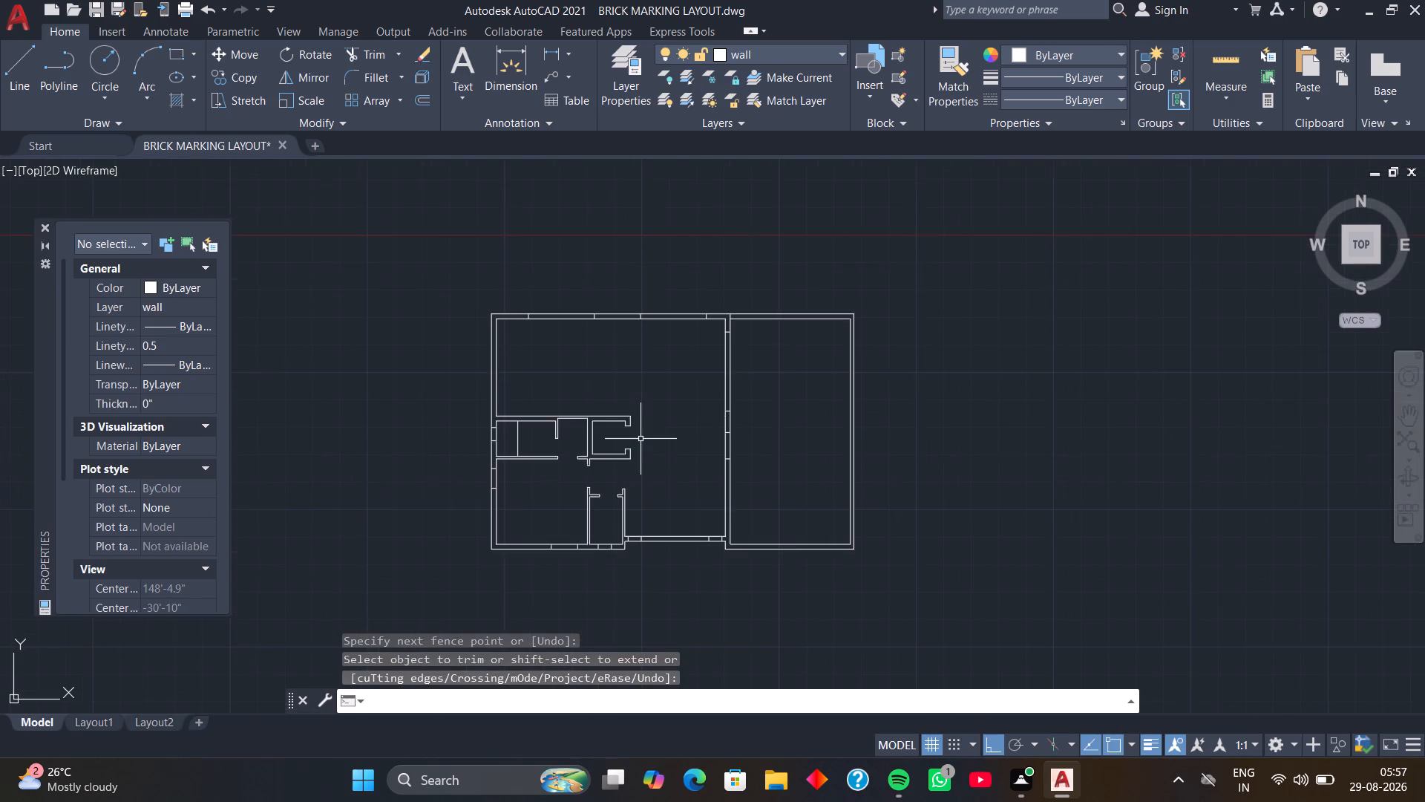
middle_click_drag(654, 469, 632, 402)
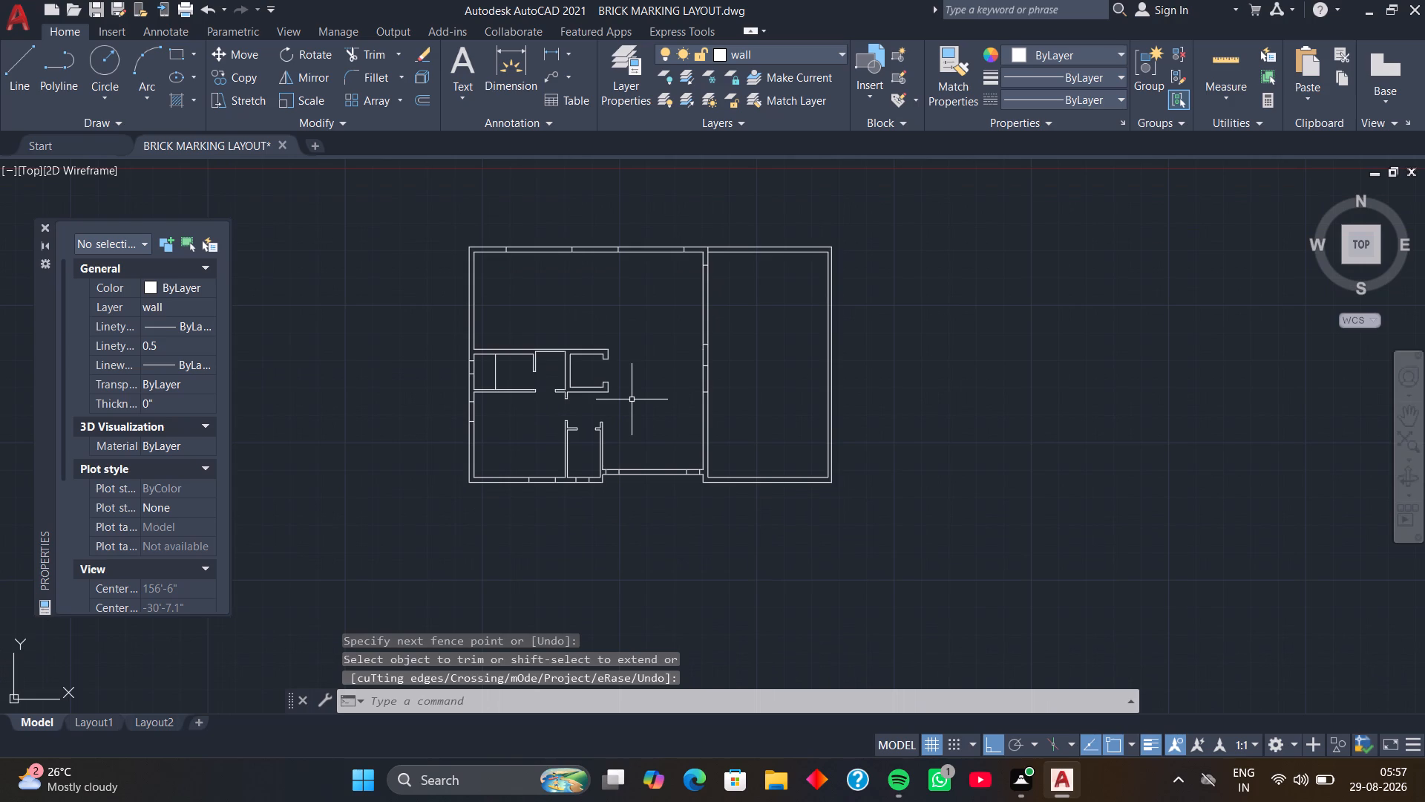
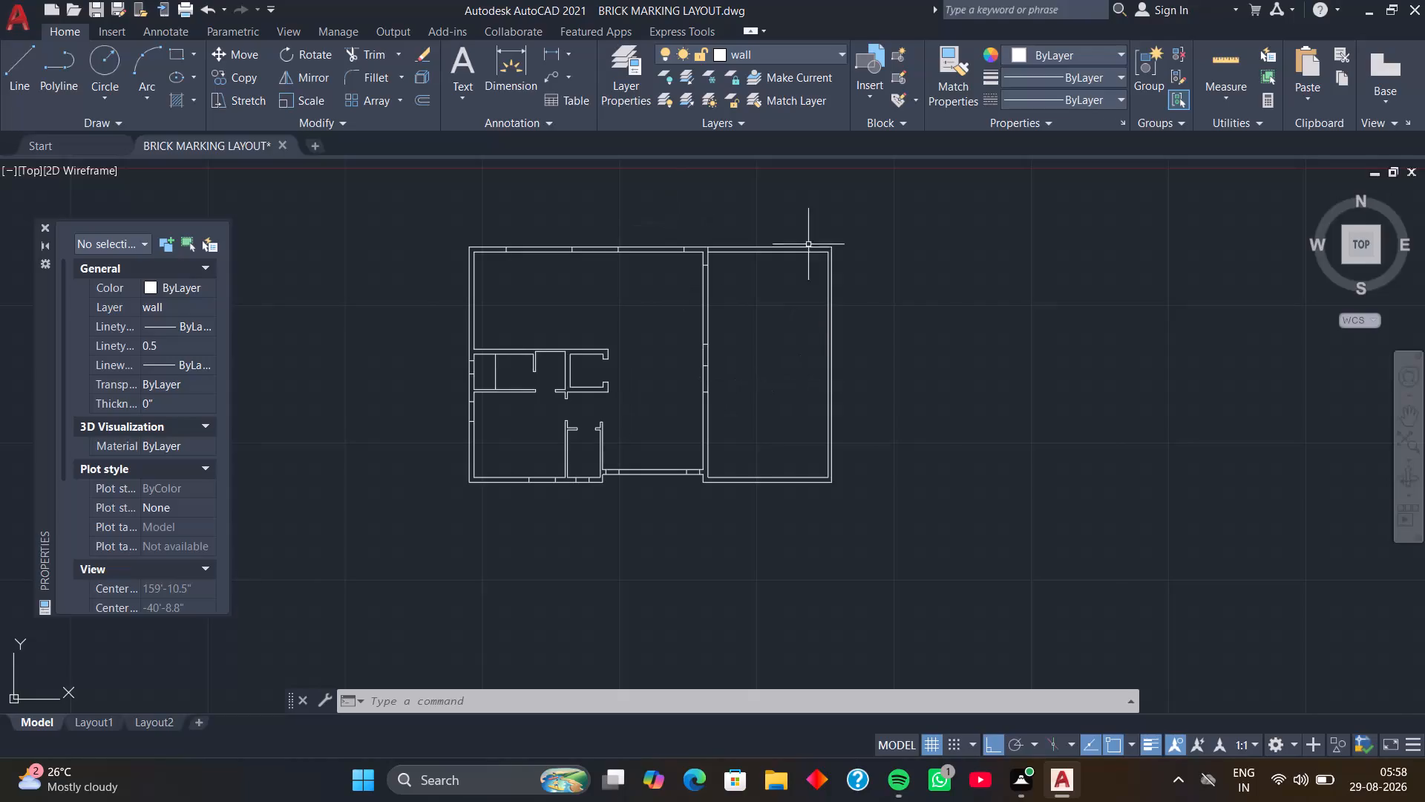
Make light blue the current layer and set the current lineweight to 0.50 mm.
left_click(842, 50)
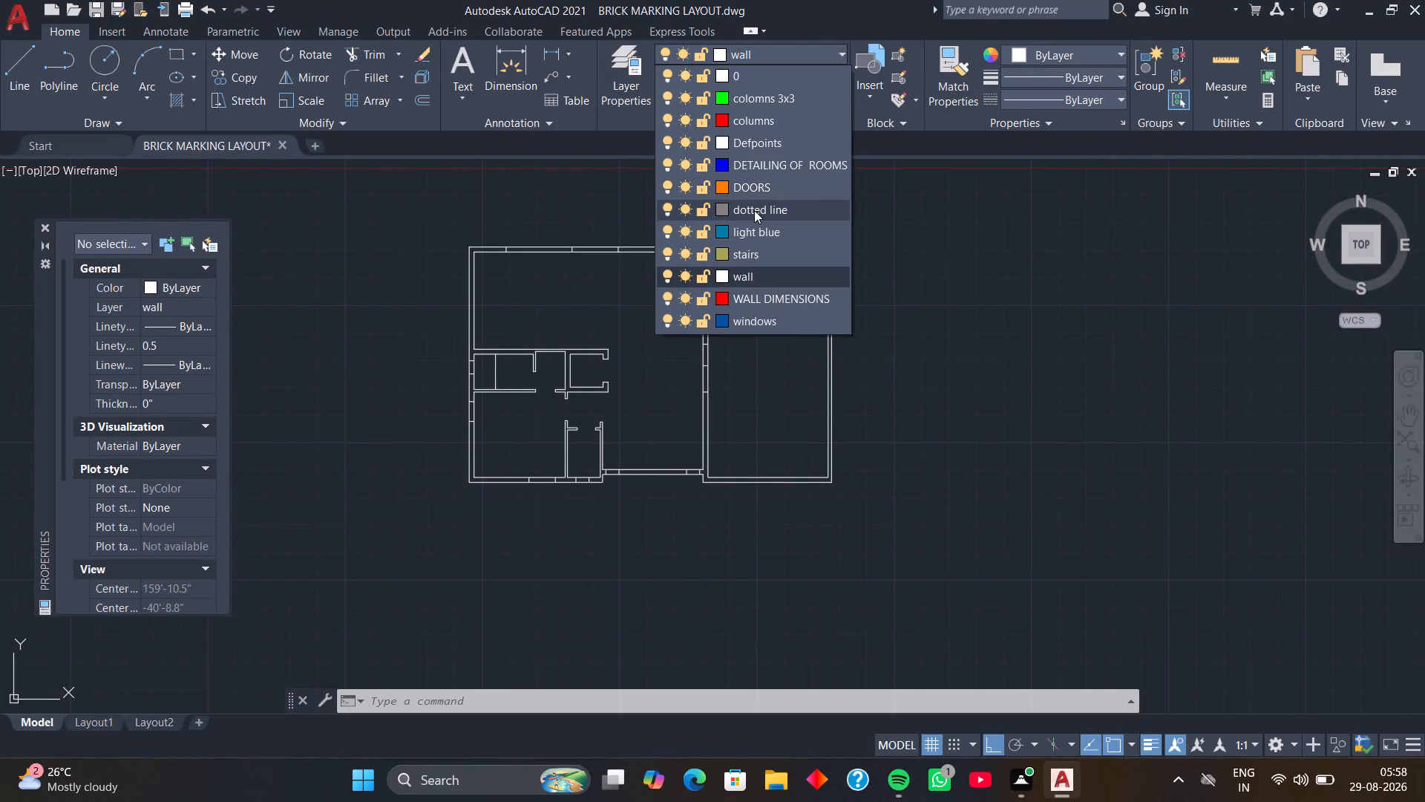
left_click(762, 232)
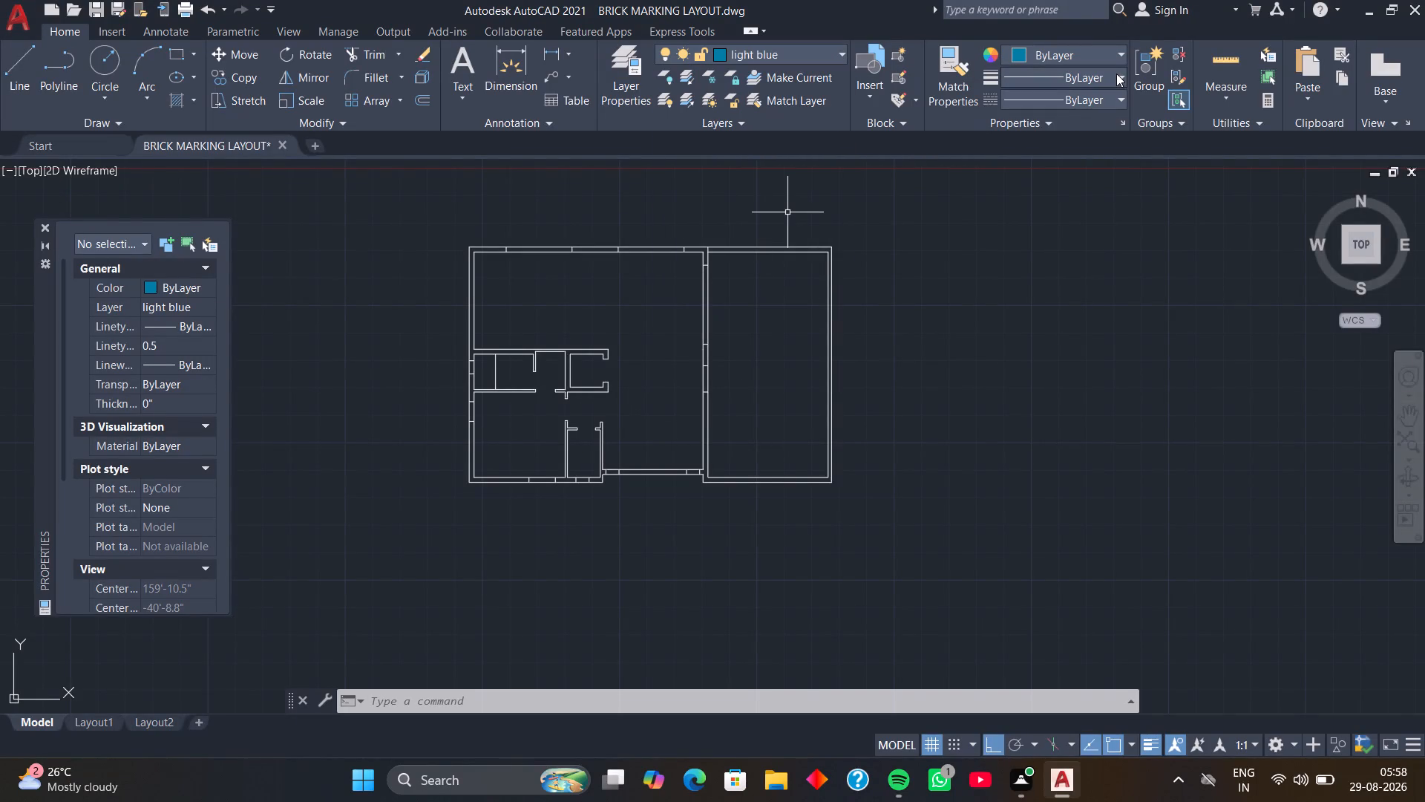
left_click(1116, 74)
scroll(1069, 220, "down", 3)
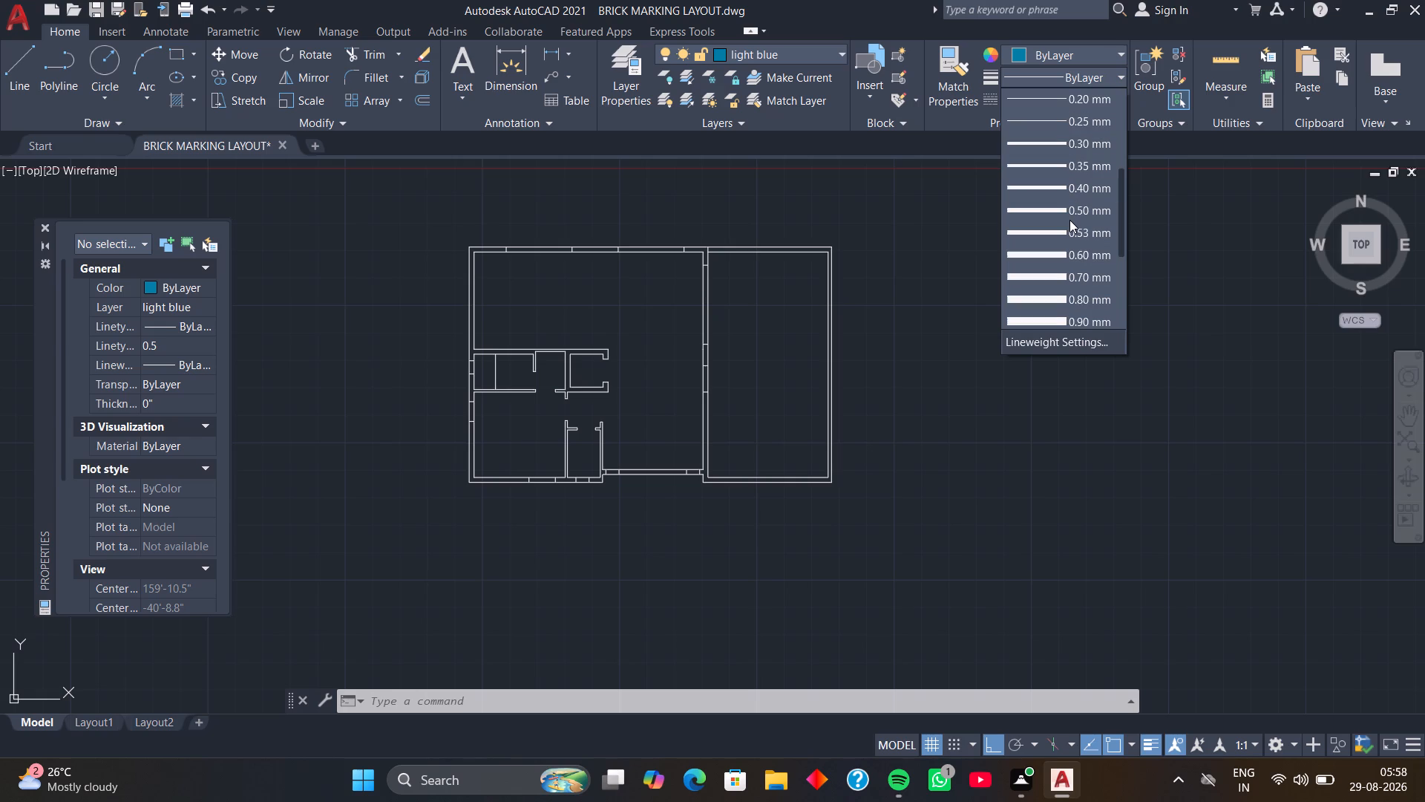
left_click(1066, 213)
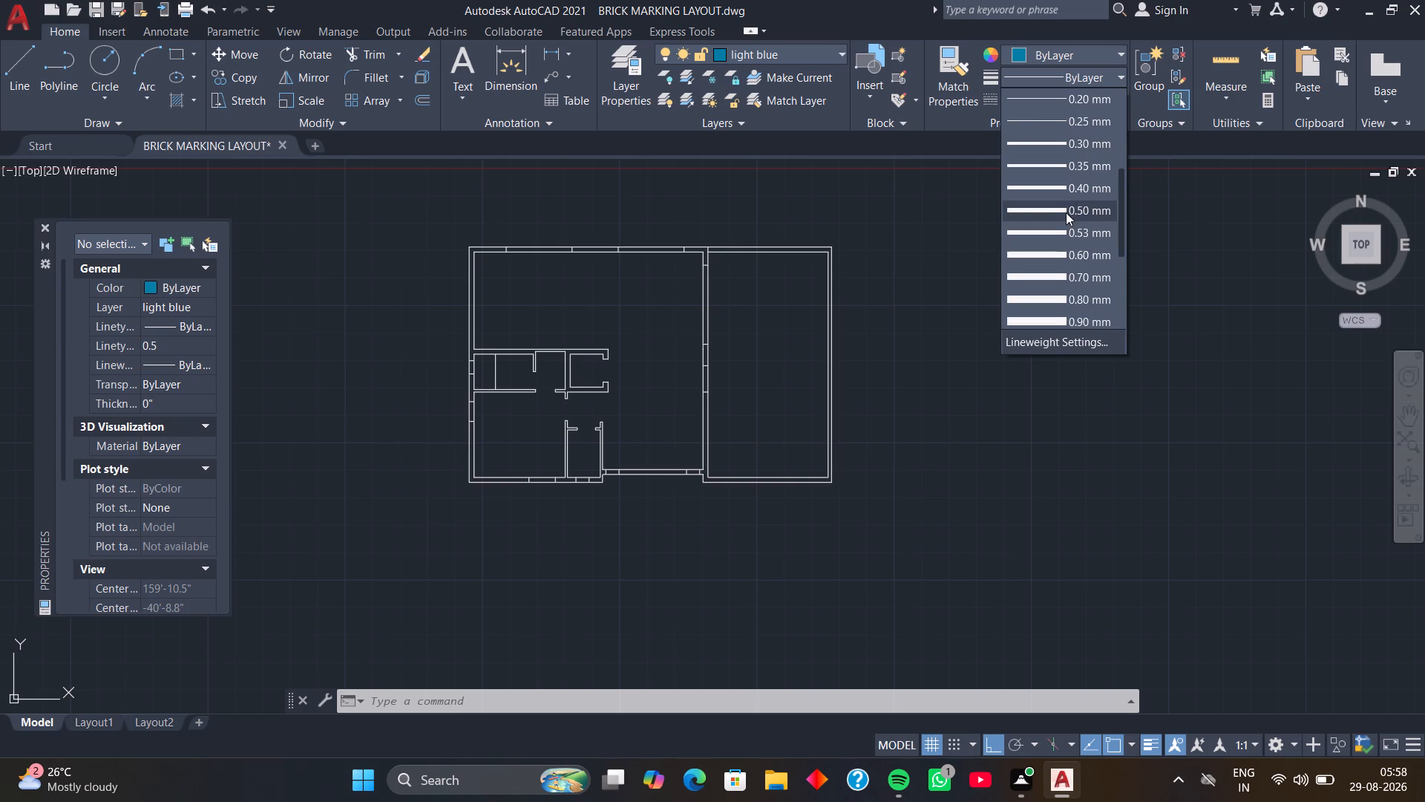
Draw a 10' window line midway through the north wall's western opening, from jamb to jamb.
middle_click_drag(816, 284, 875, 296)
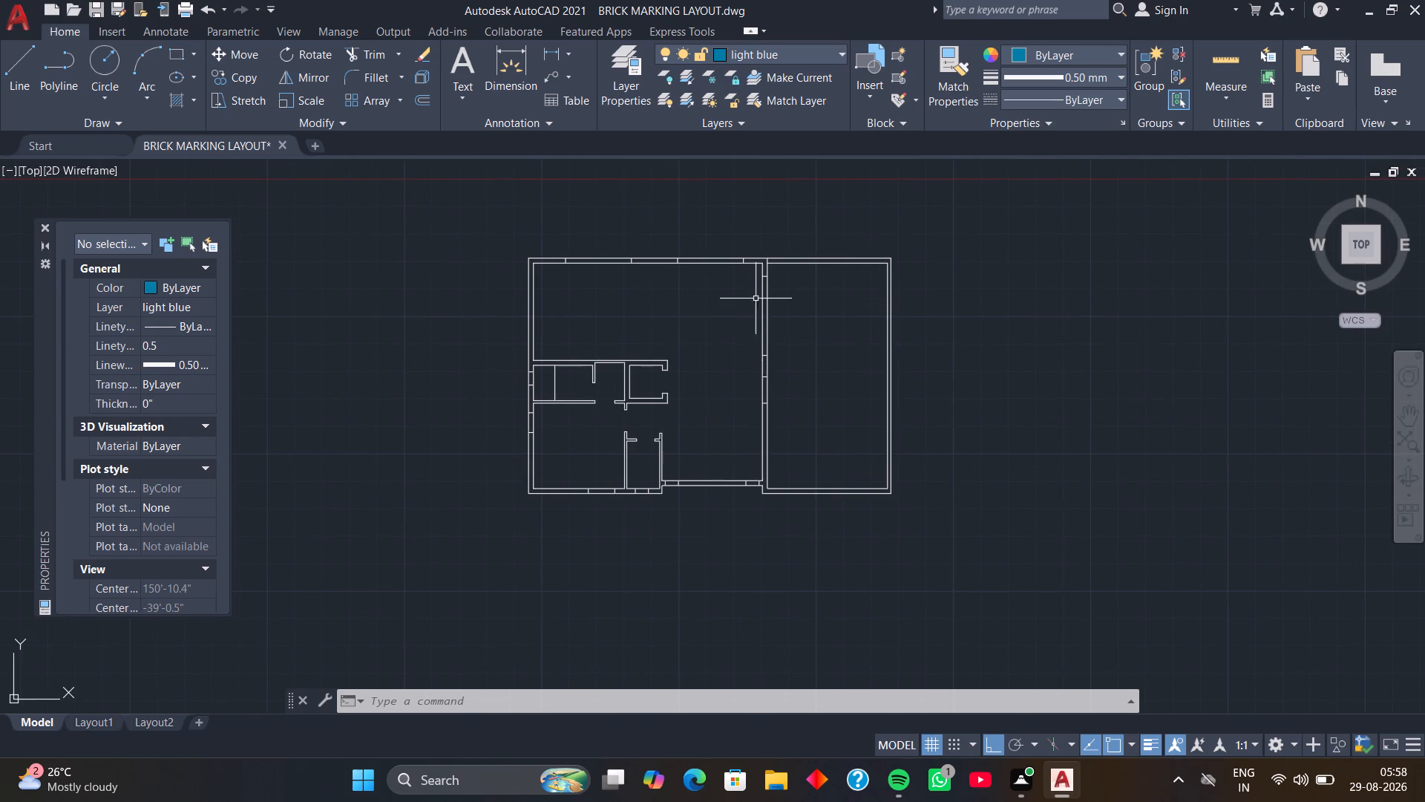
middle_click_drag(747, 298, 808, 307)
type("l")
key("space")
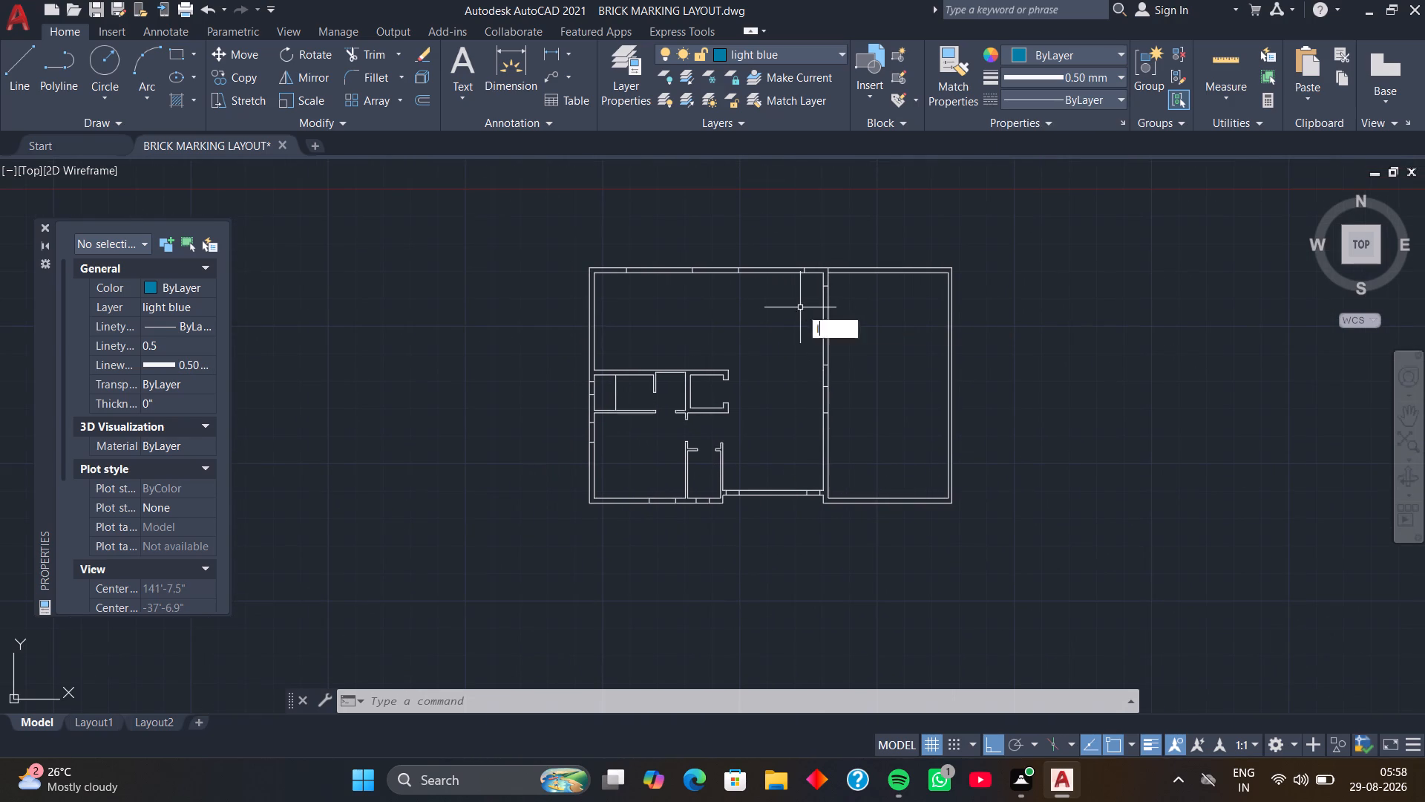
scroll(747, 297, "up", 2)
middle_click_drag(680, 293, 764, 346)
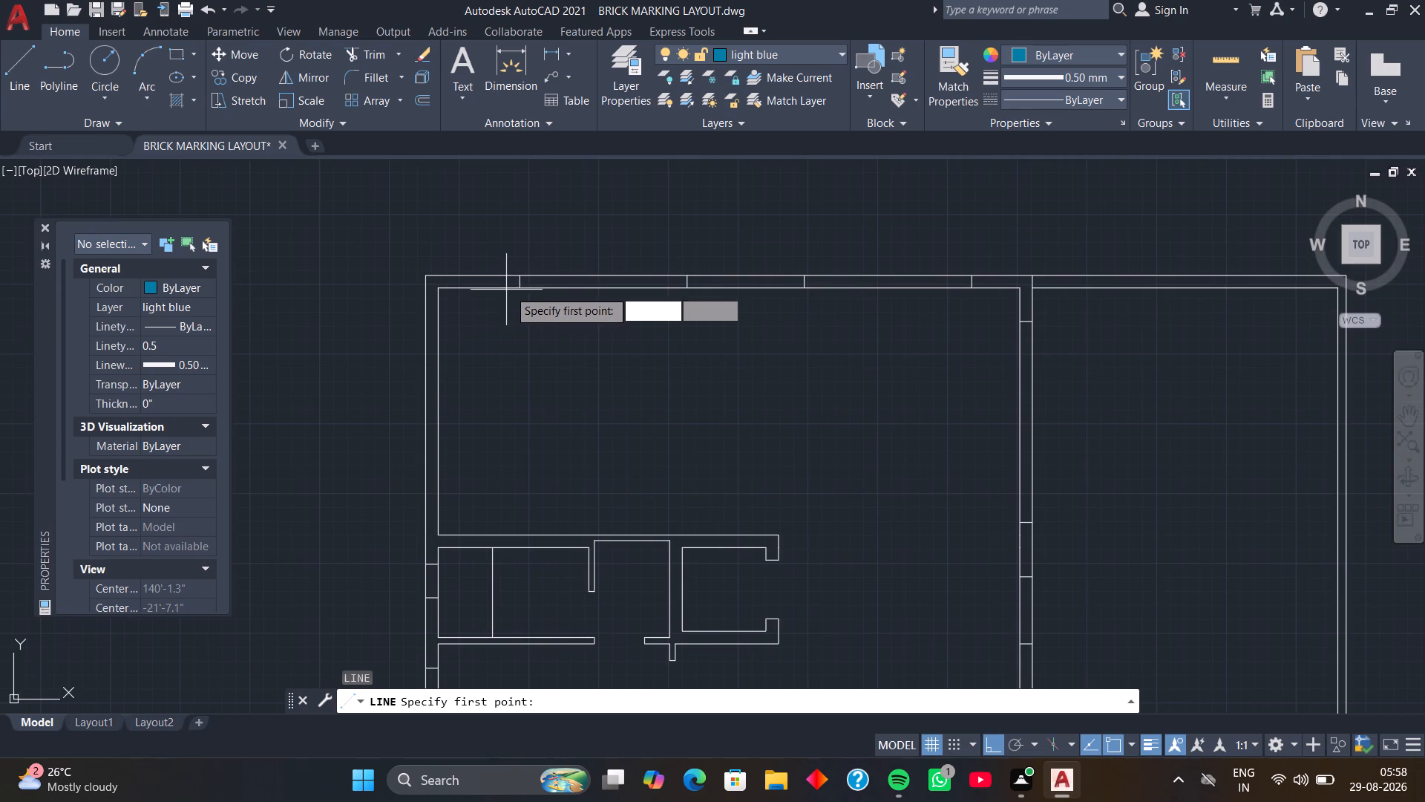
scroll(520, 289, "up", 3)
left_click(515, 266)
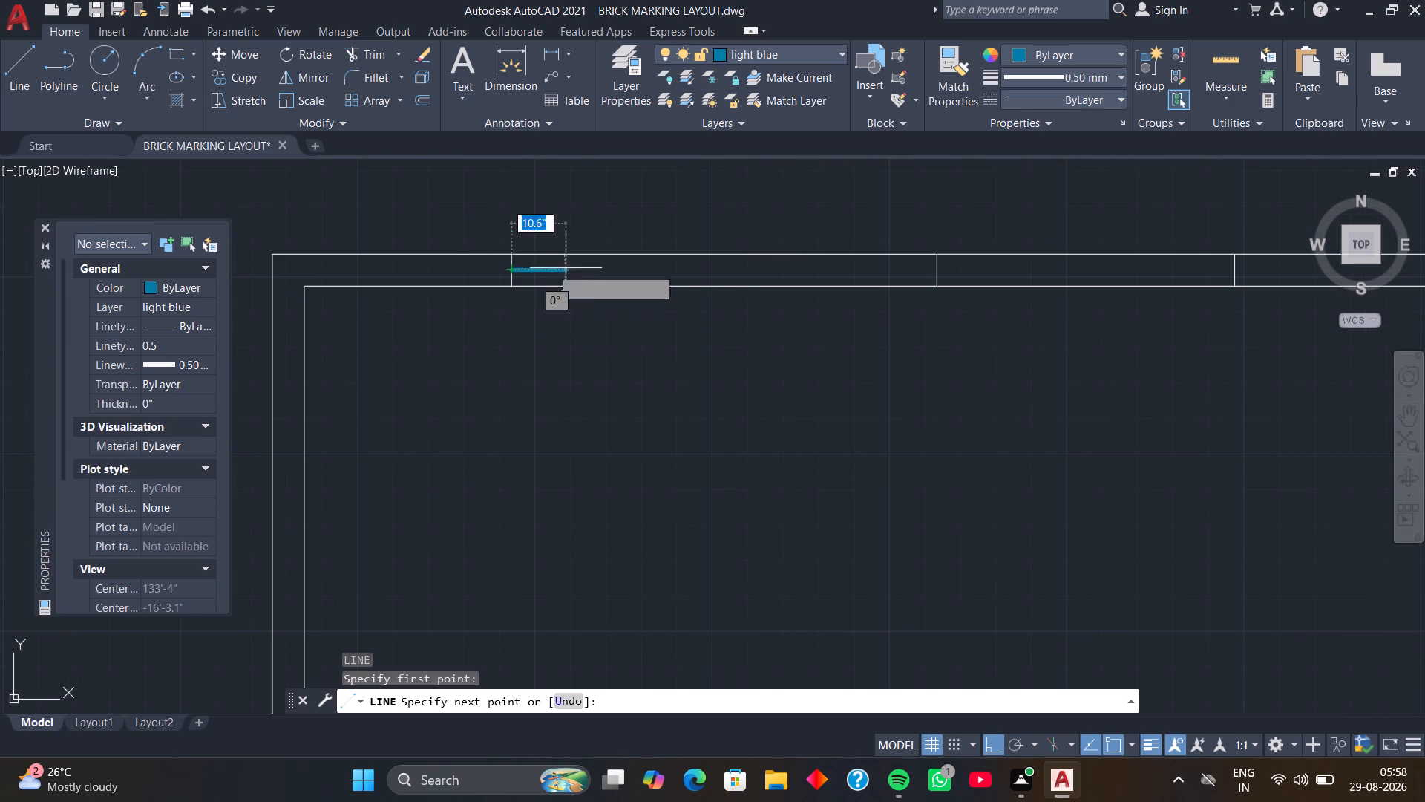
left_click(932, 270)
key("space")
Draw a window line along the middle of the north wall's eastern opening, between its two jamb lines.
scroll(932, 270, "down", 2)
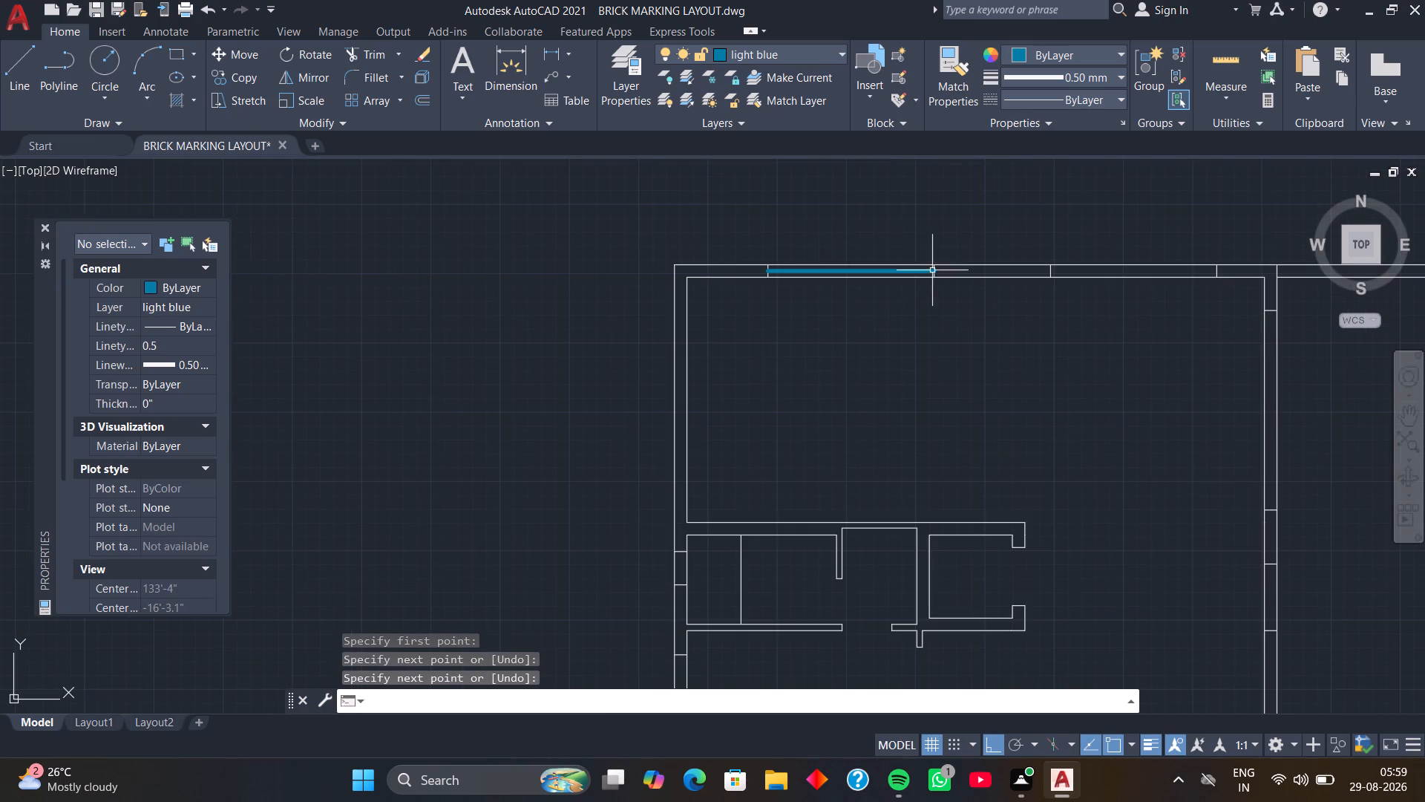
middle_click_drag(932, 270, 483, 351)
middle_click_drag(834, 345, 608, 390)
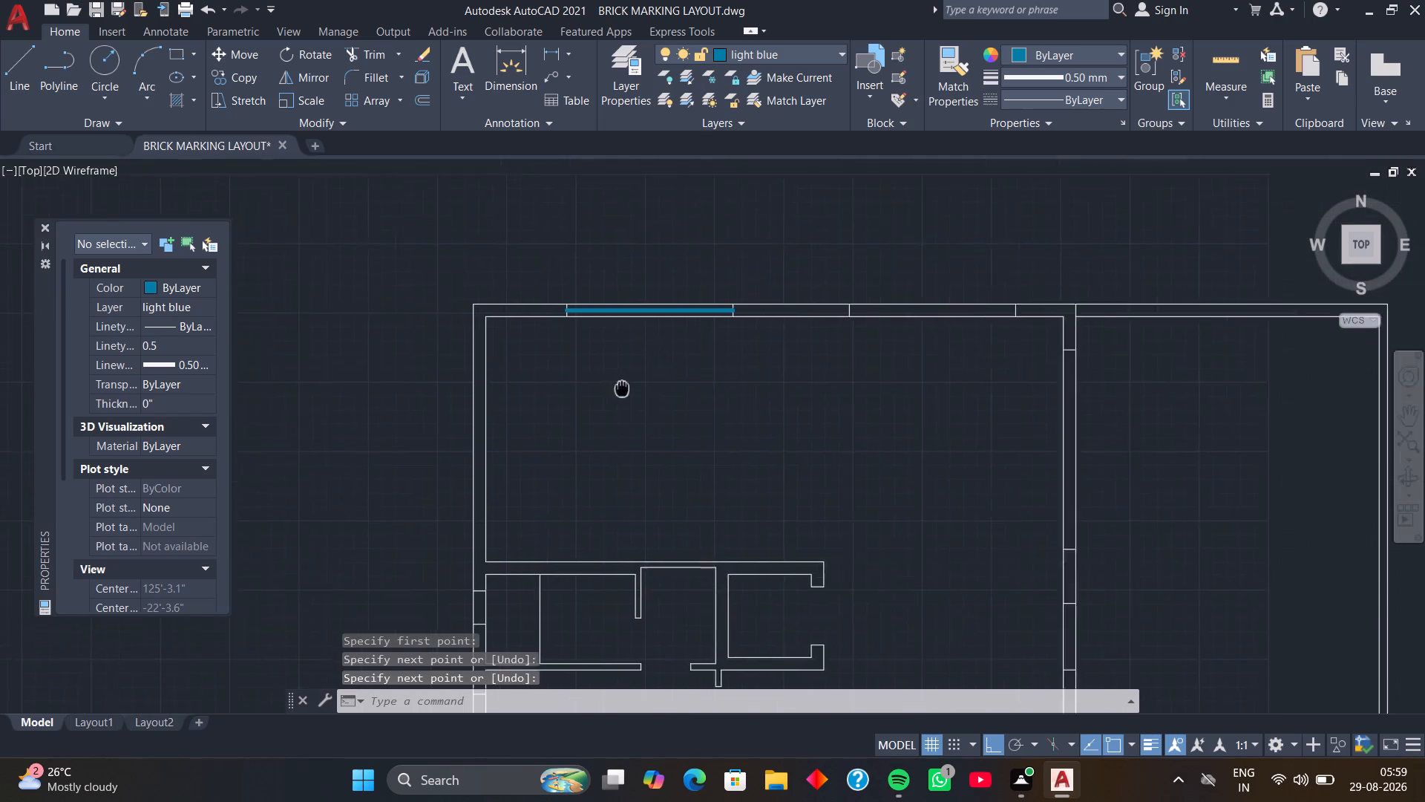
middle_click_drag(608, 390, 448, 423)
key("space")
scroll(649, 344, "up", 3)
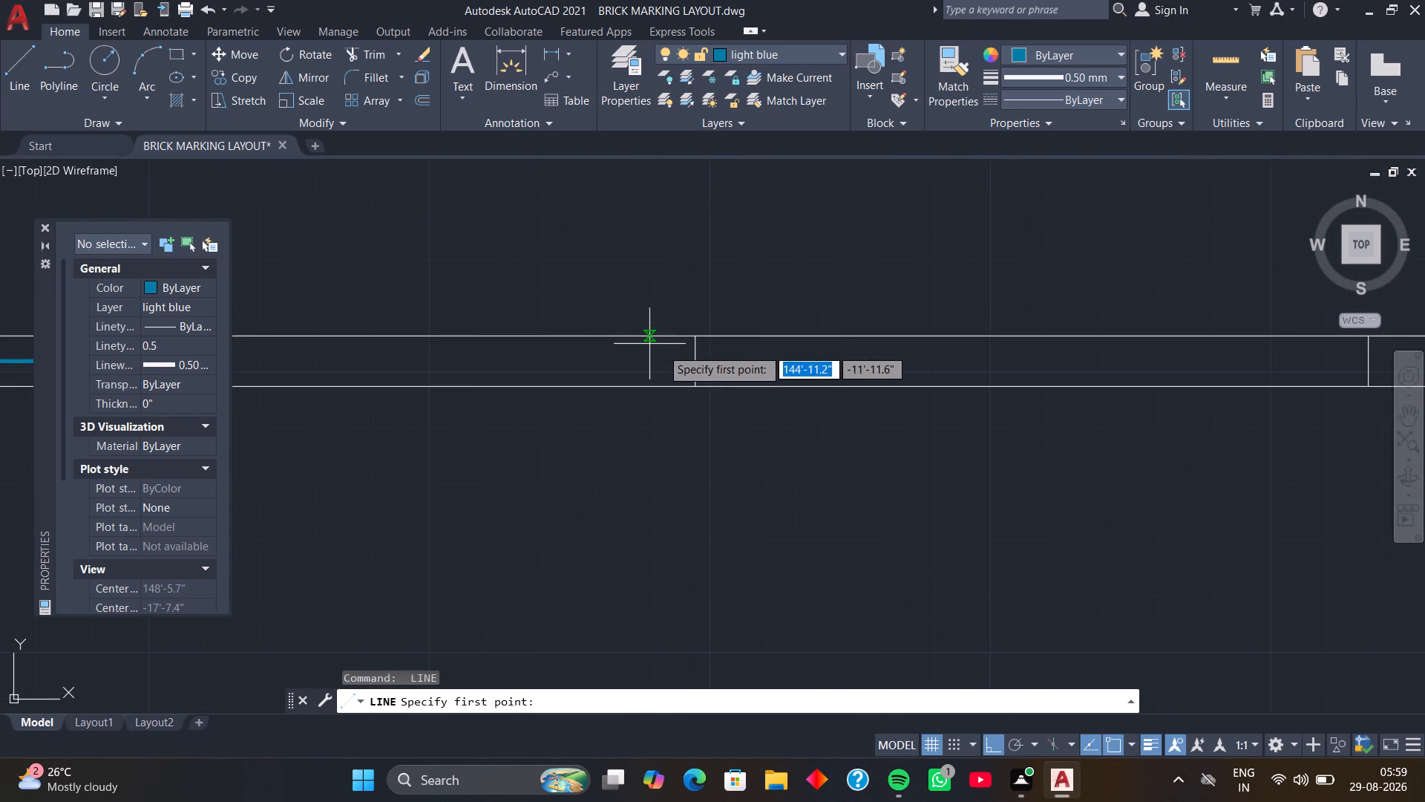
left_click(692, 361)
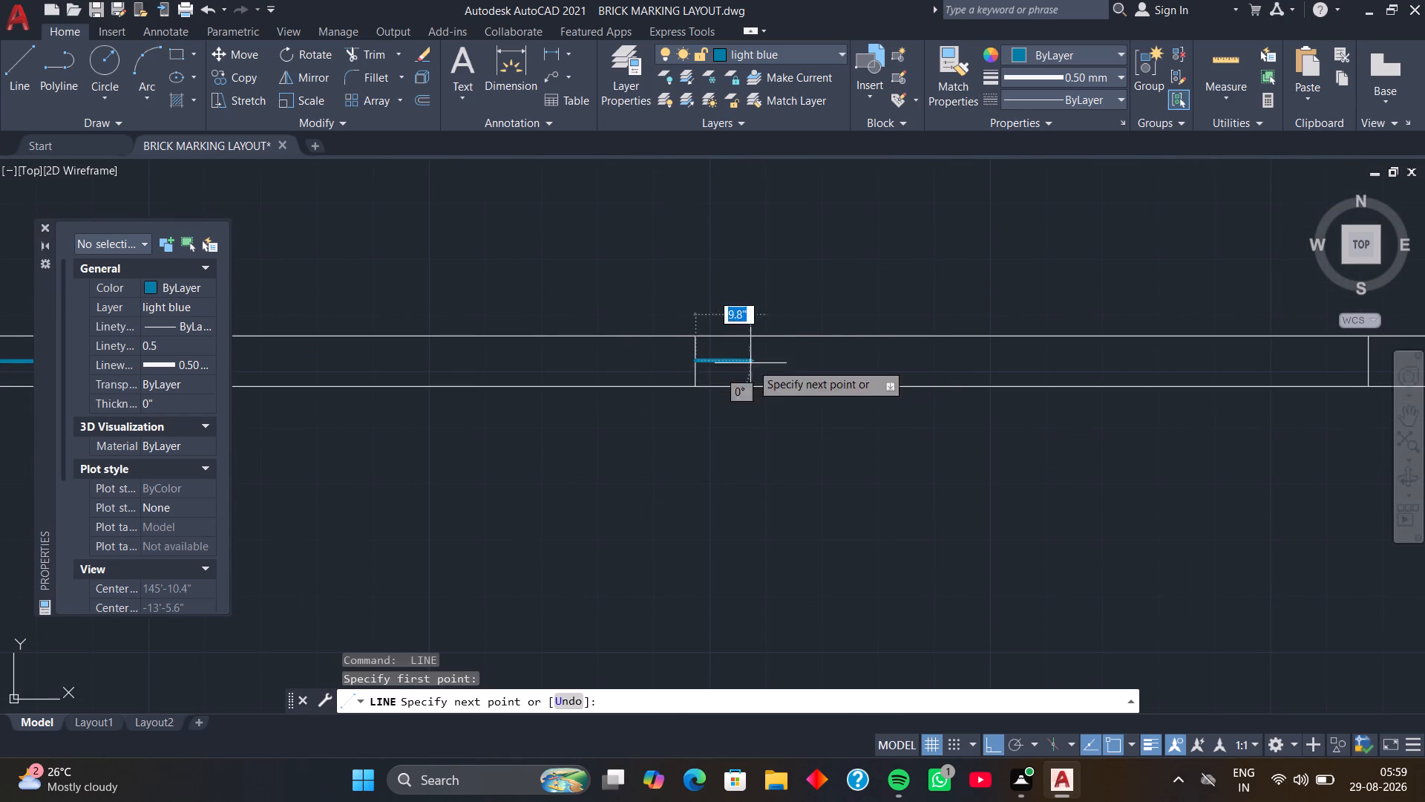
scroll(805, 356, "down", 3)
middle_click_drag(826, 368, 609, 394)
scroll(740, 406, "up", 1)
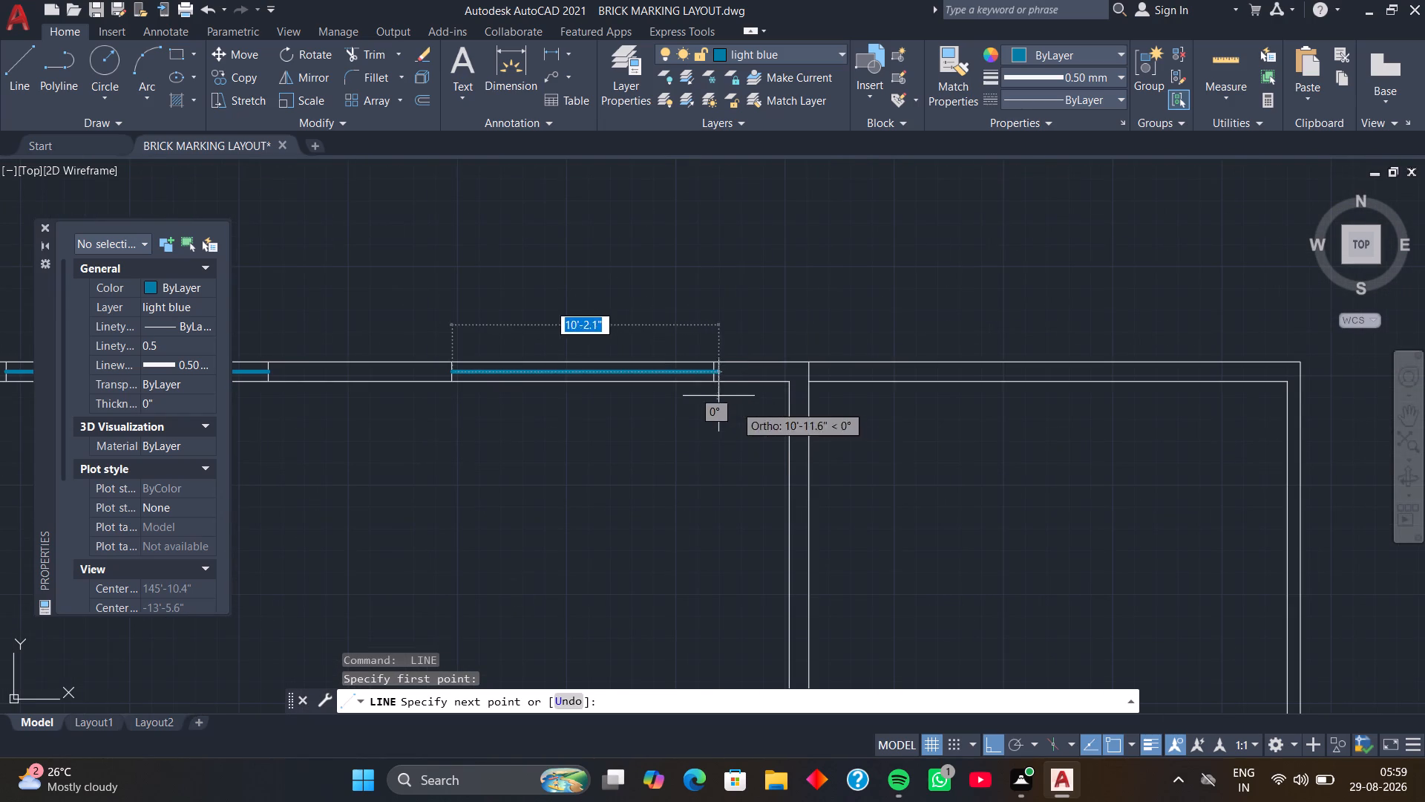
left_click(712, 373)
key("space")
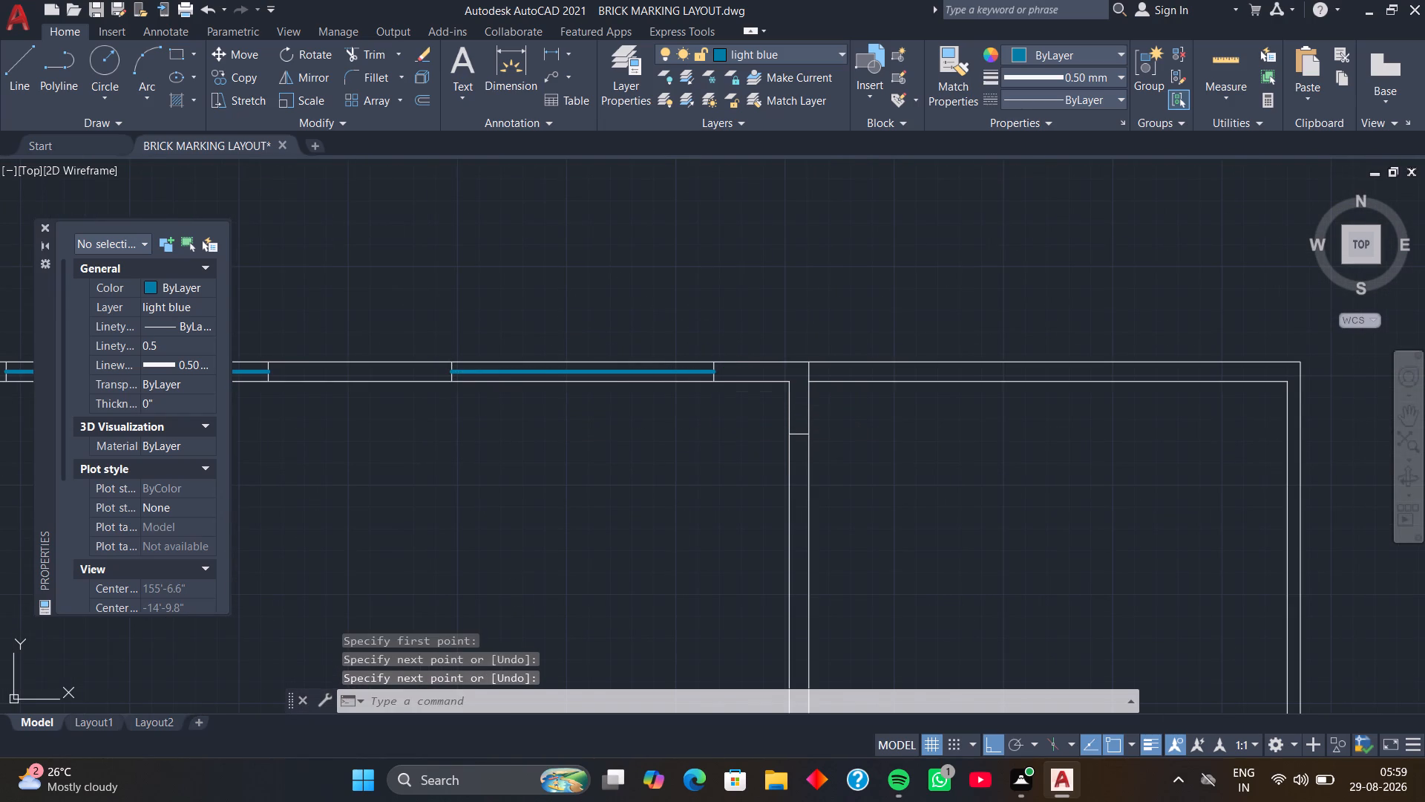
Draw a 4' window line down the middle of the marked opening in the wall shared with the large east room.
scroll(752, 403, "down", 2)
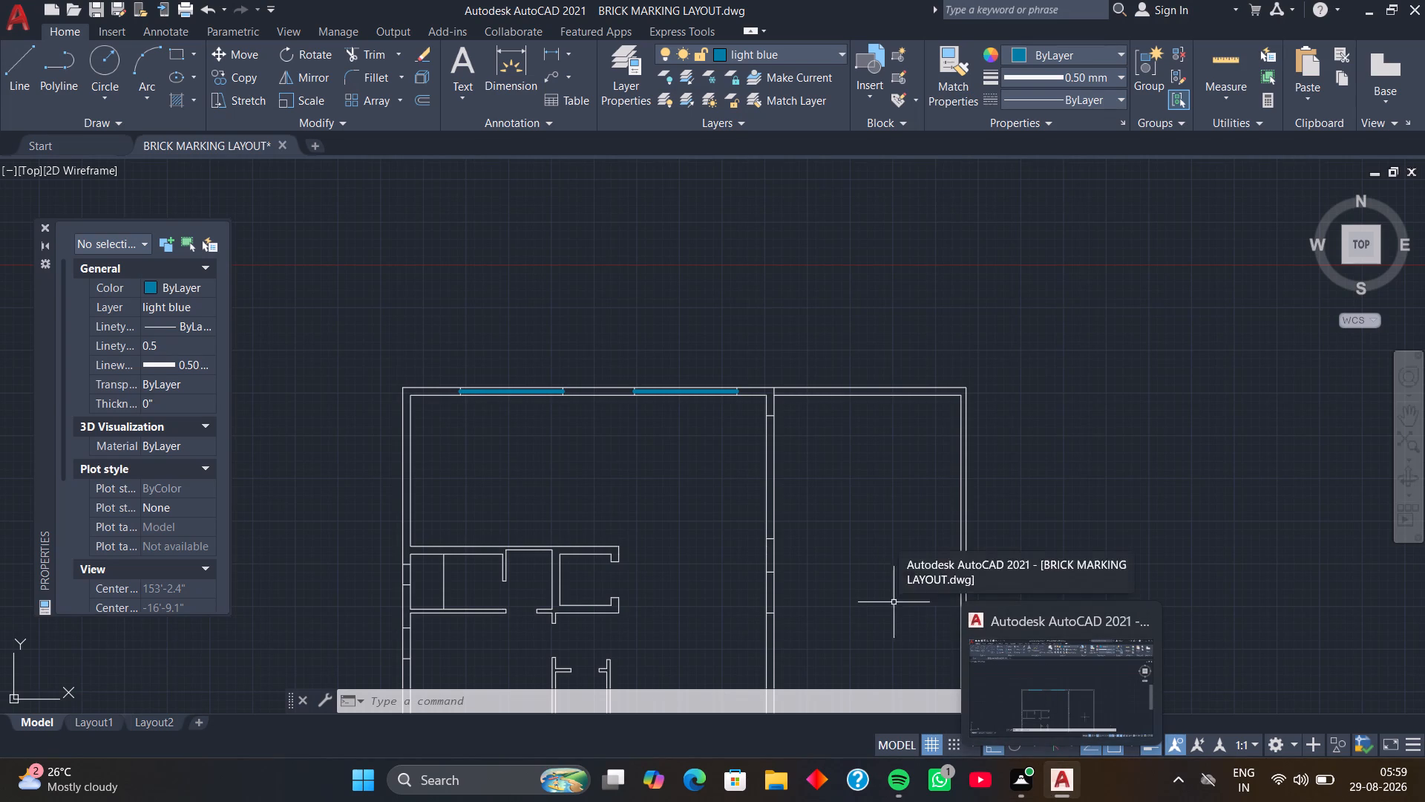
middle_click_drag(707, 493, 711, 401)
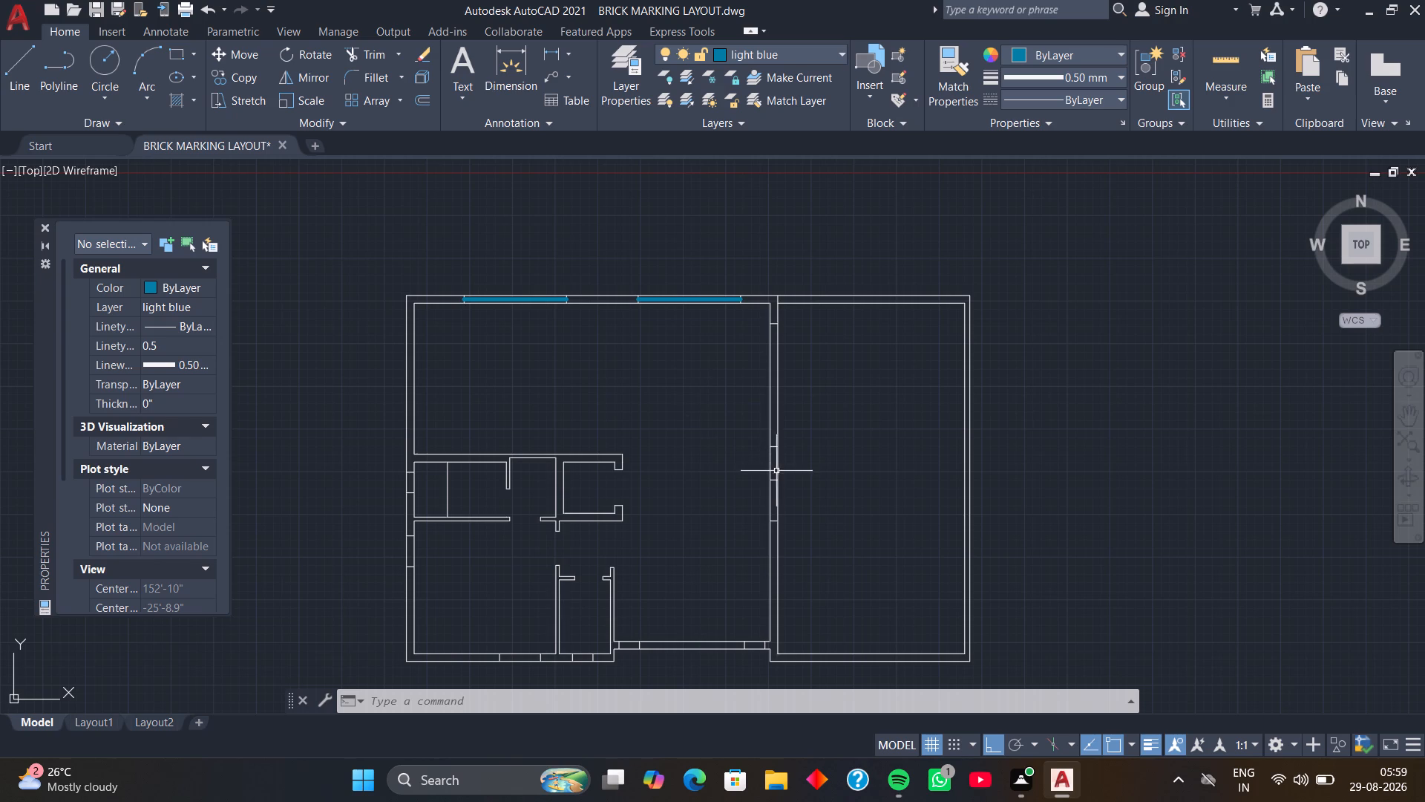
middle_click_drag(776, 471, 725, 408)
scroll(722, 415, "up", 2)
middle_click_drag(718, 435, 701, 409)
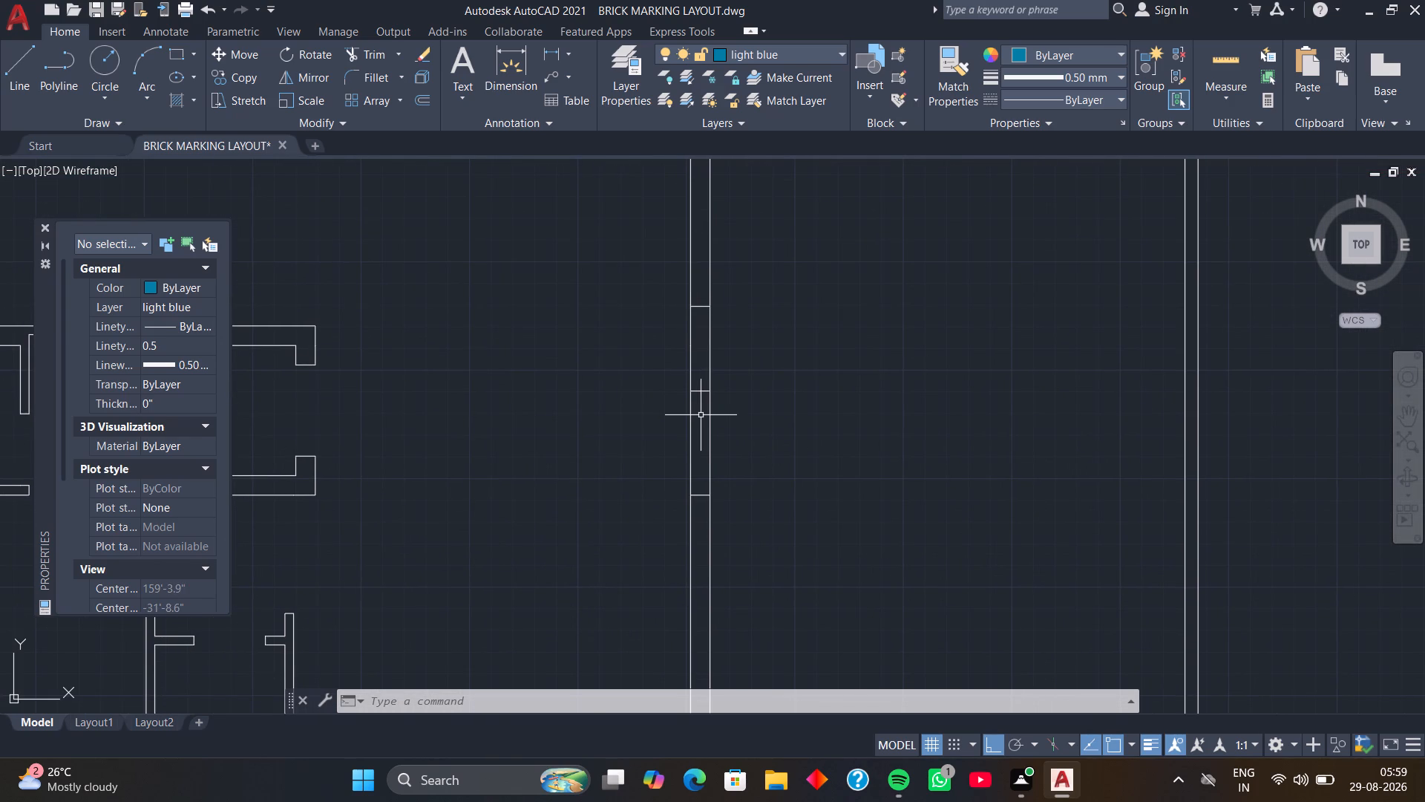
key("space")
left_click(702, 391)
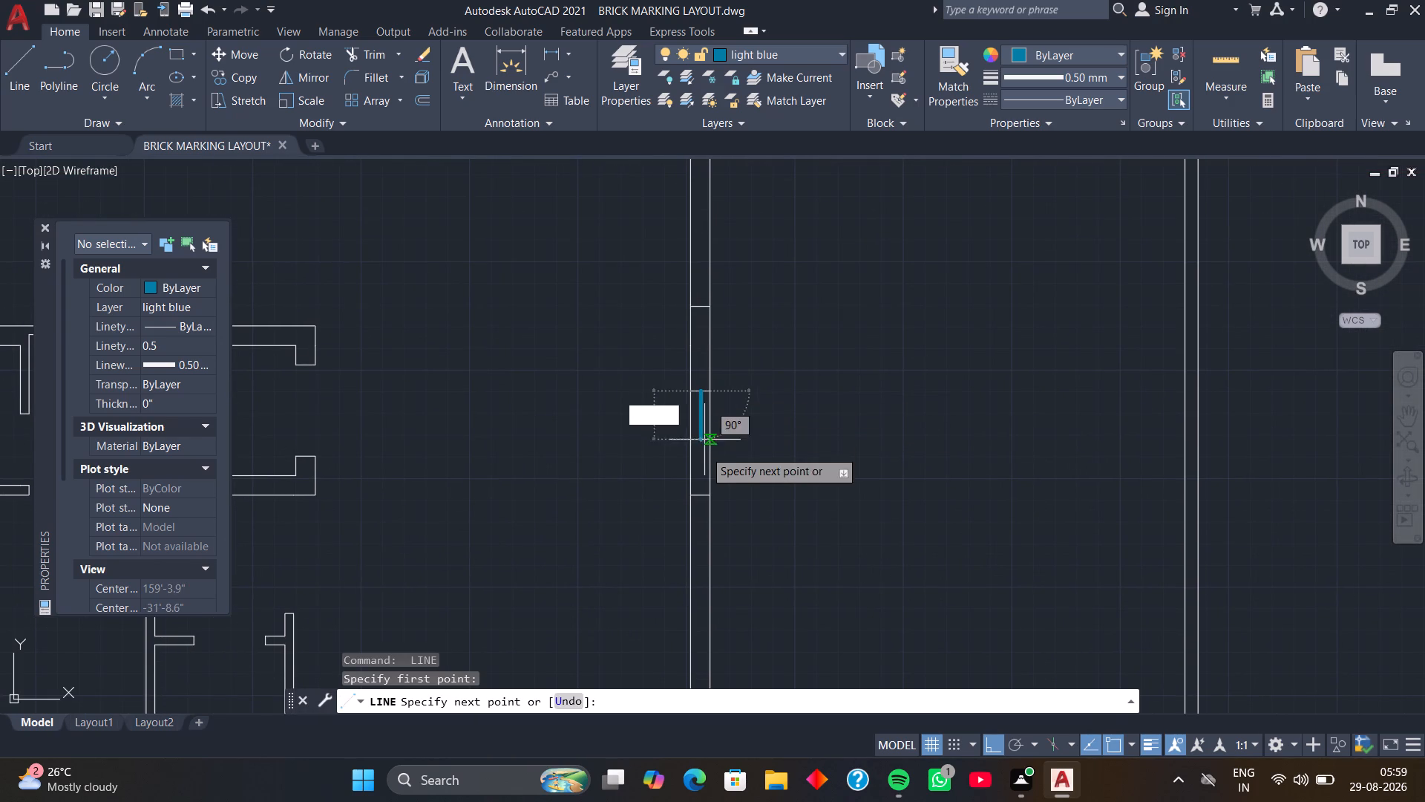
left_click(699, 495)
key("space")
Draw a window line midway through the eastern opening of the recessed south wall, from jamb to jamb.
scroll(699, 495, "down", 2)
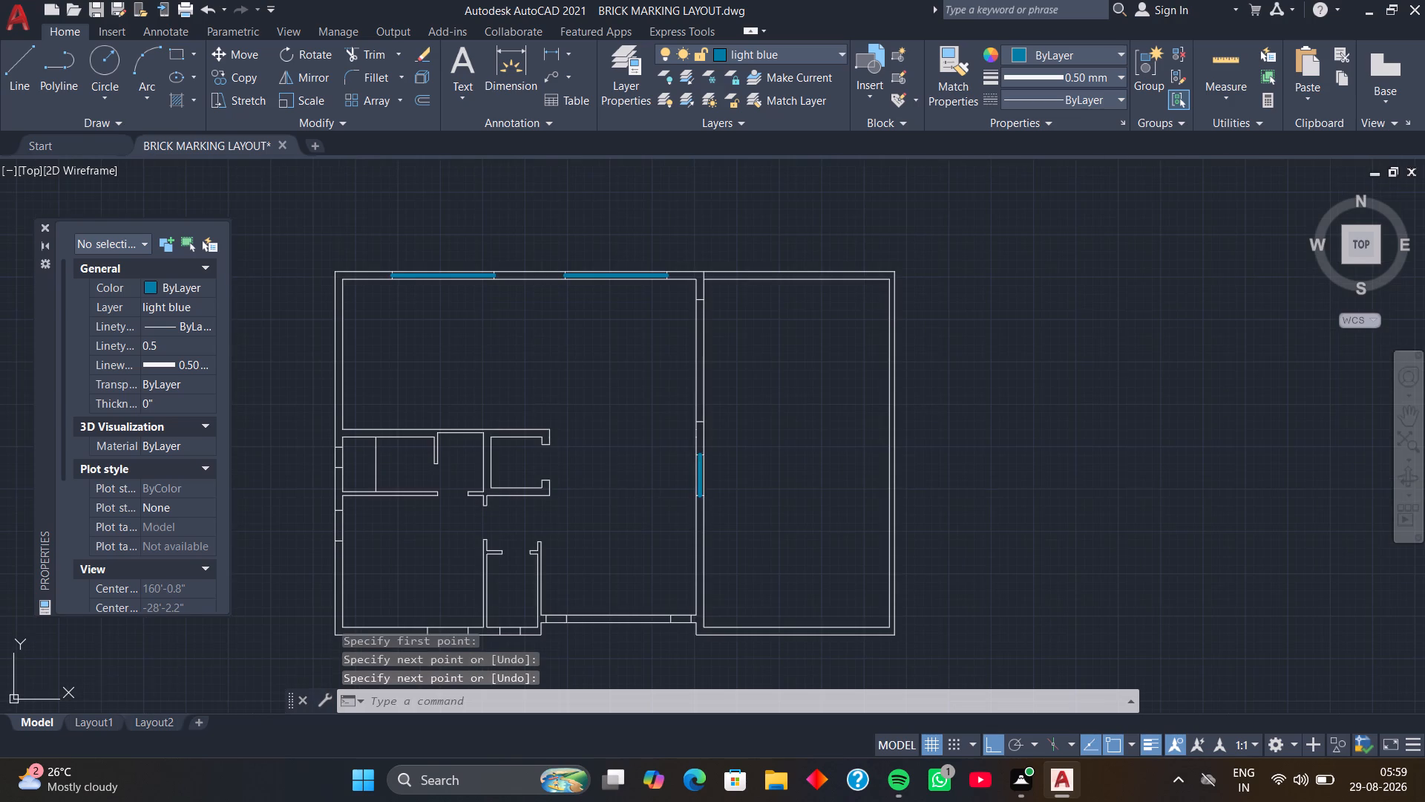
middle_click_drag(687, 524, 703, 420)
middle_click_drag(690, 492, 720, 429)
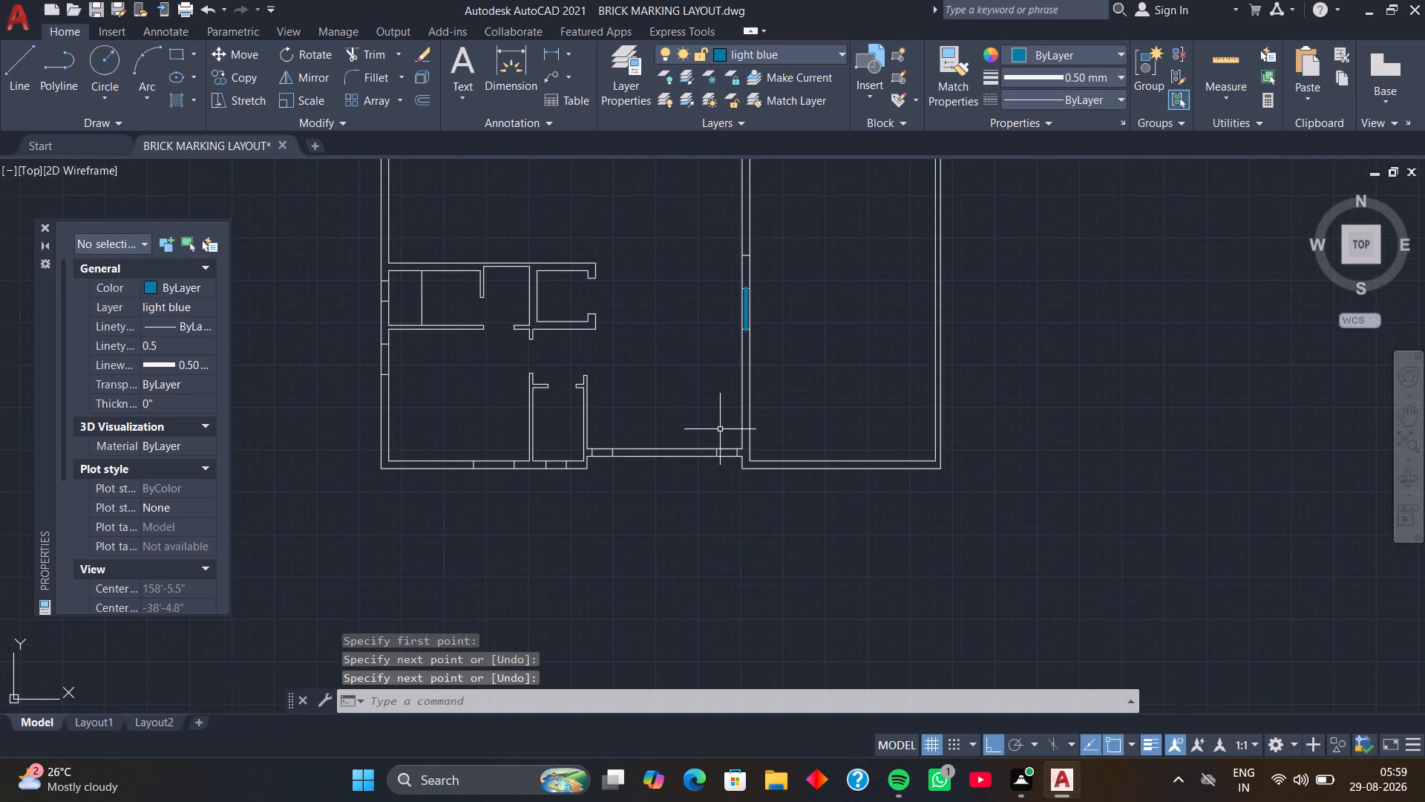
scroll(724, 460, "up", 3)
key("space")
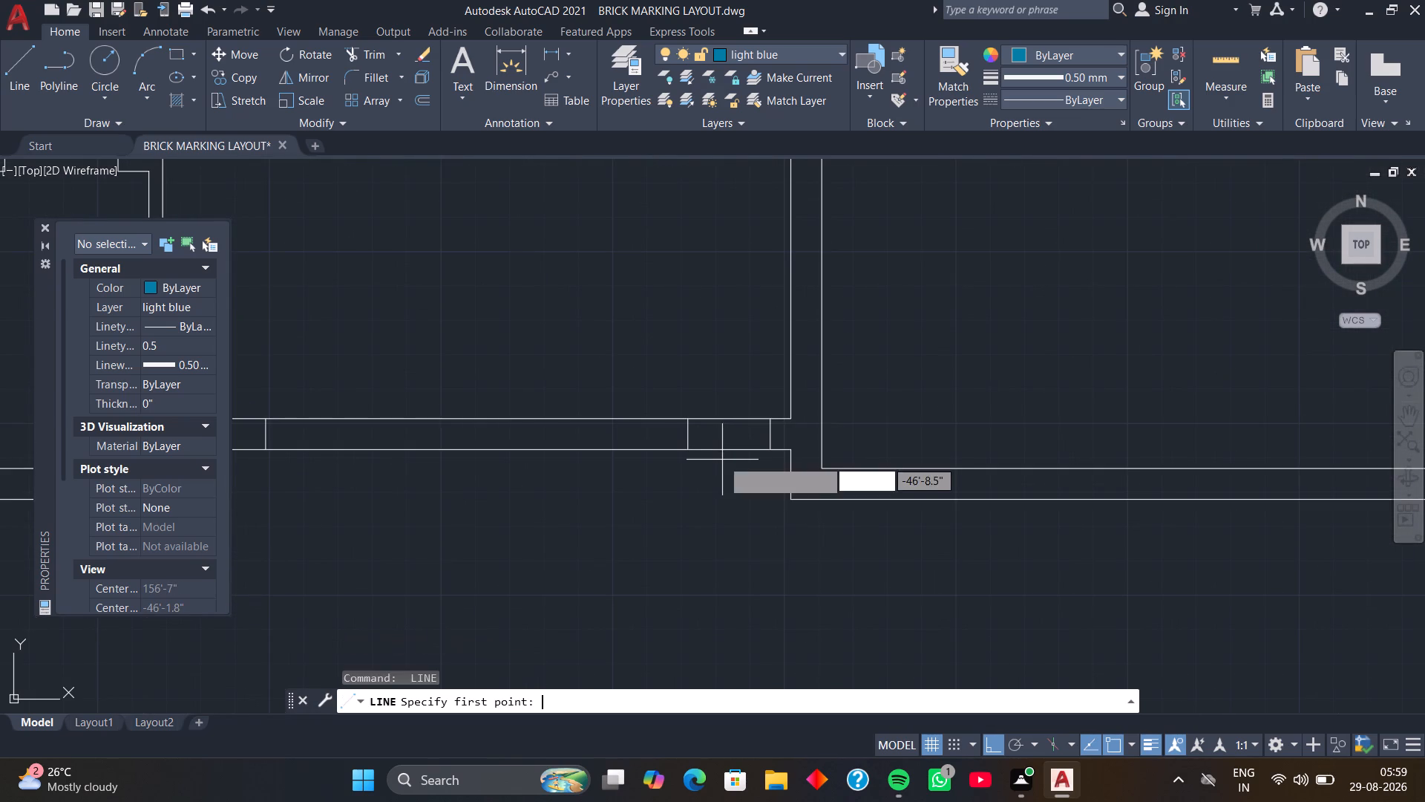
scroll(710, 458, "up", 3)
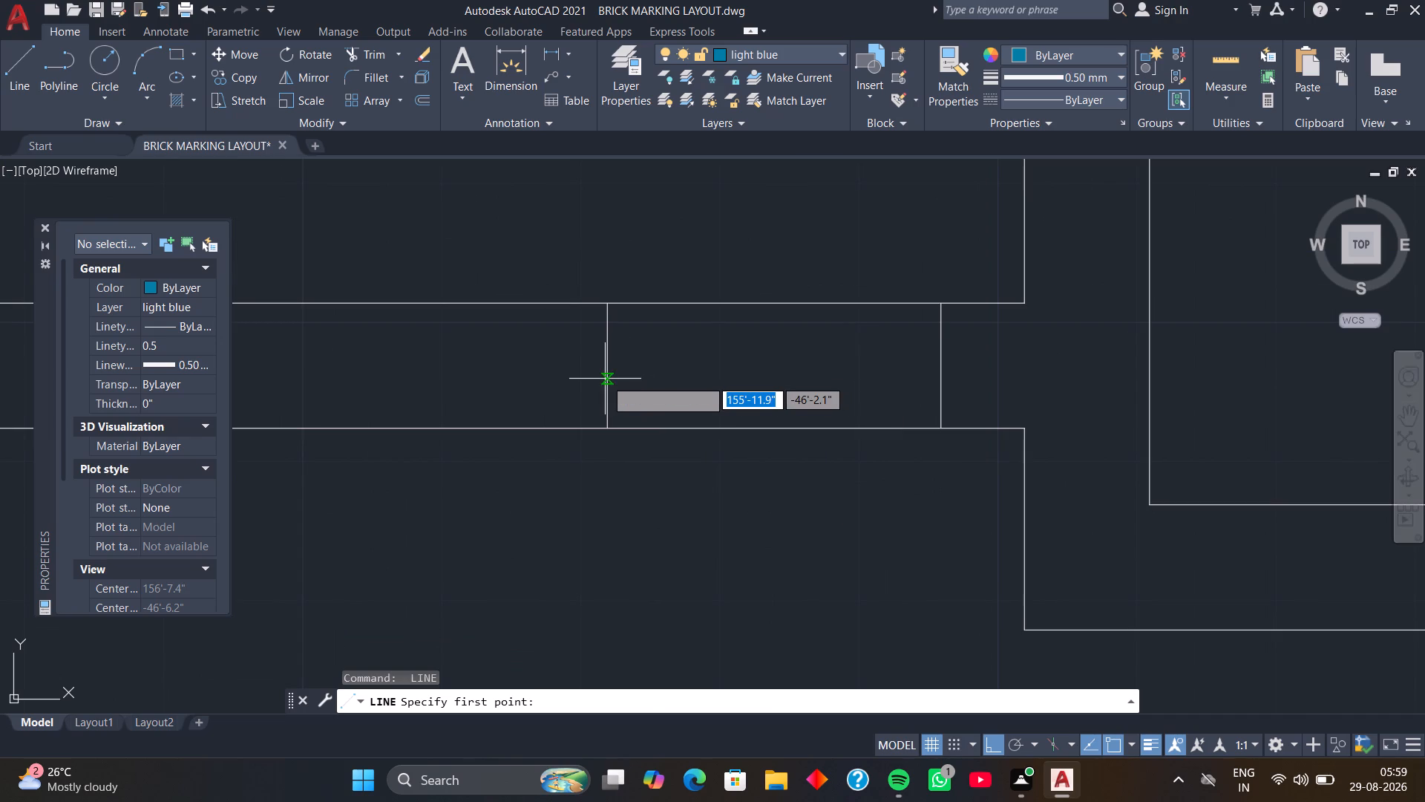
left_click(608, 369)
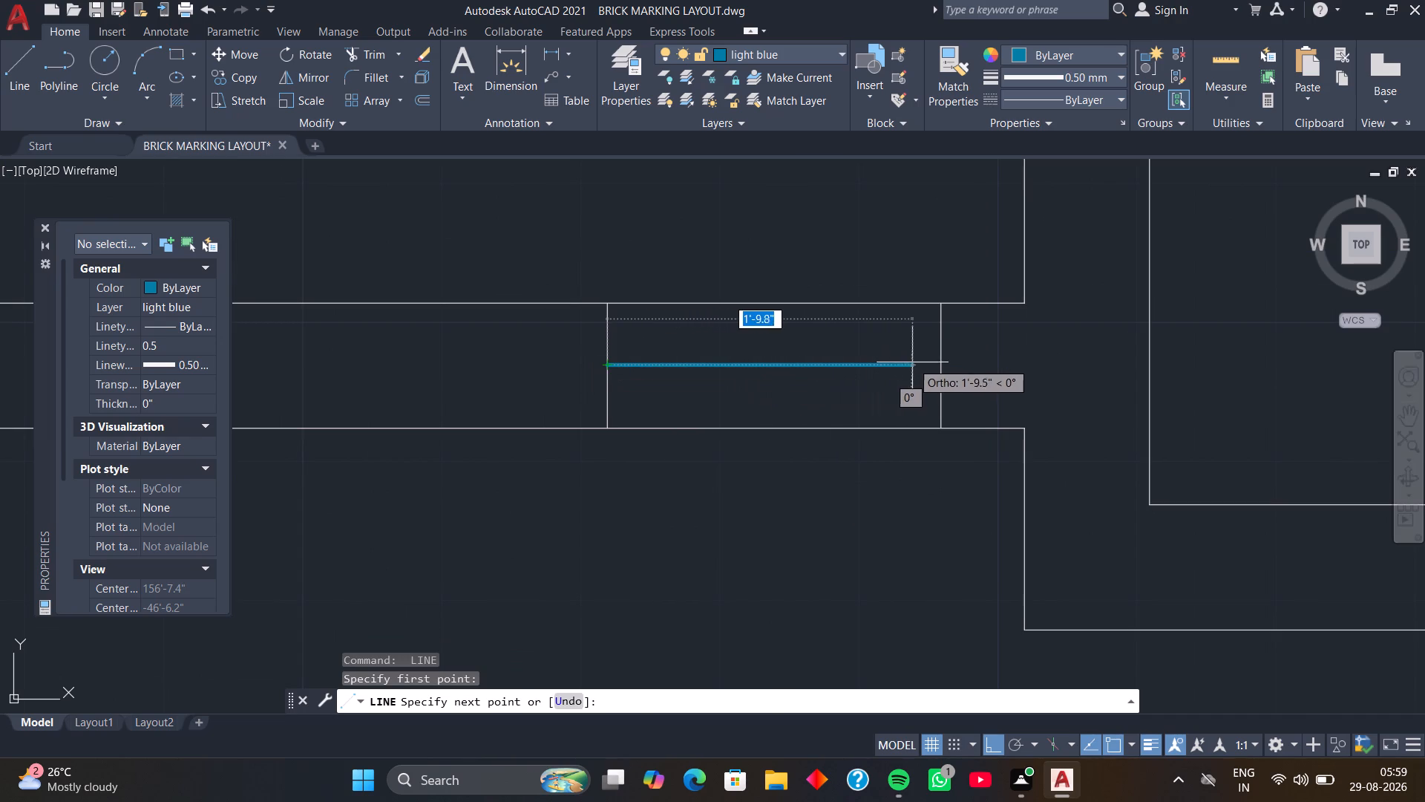
left_click(940, 366)
key("space")
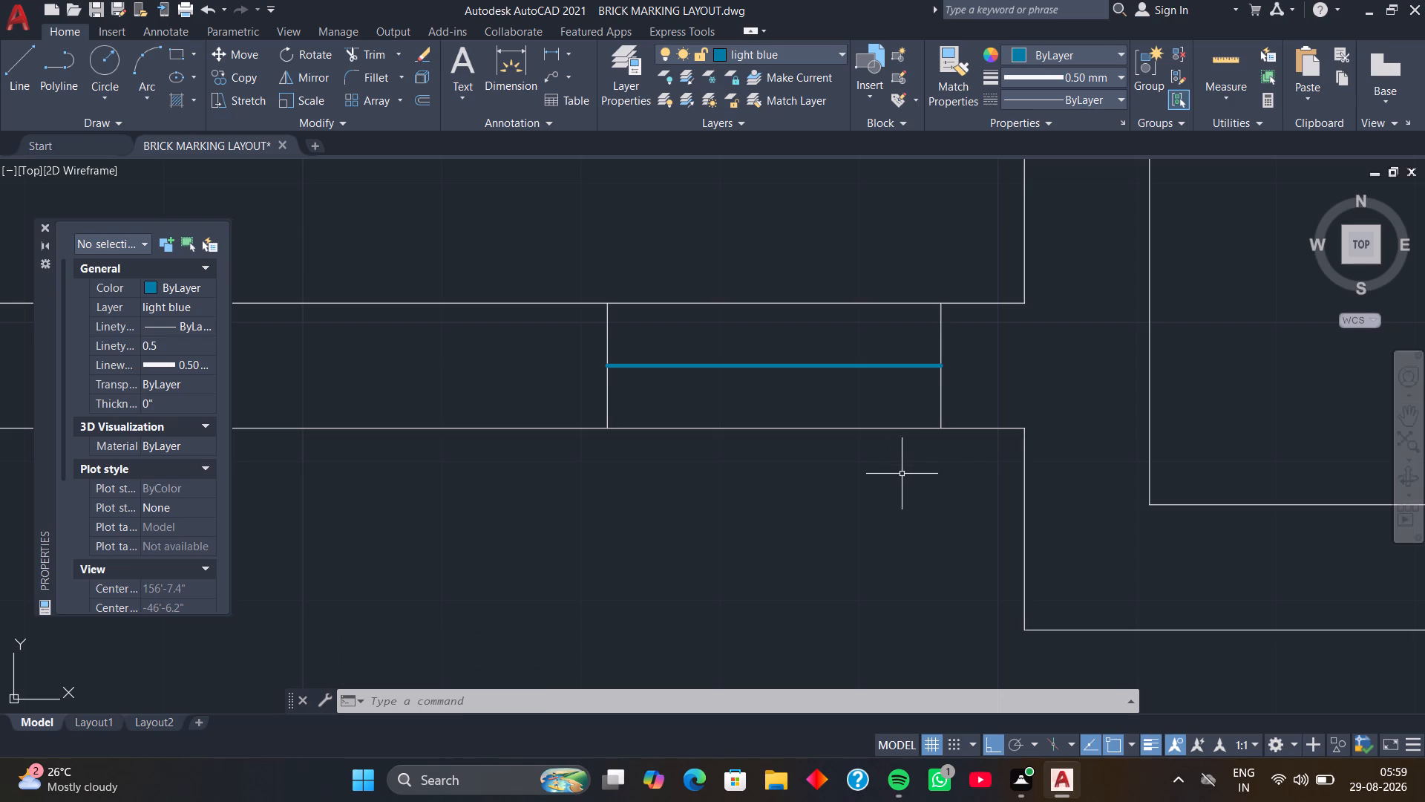
Draw a window line about 2' long midway through the western opening of the recessed south wall.
scroll(862, 484, "down", 1)
scroll(783, 496, "down", 3)
middle_click_drag(540, 547, 727, 514)
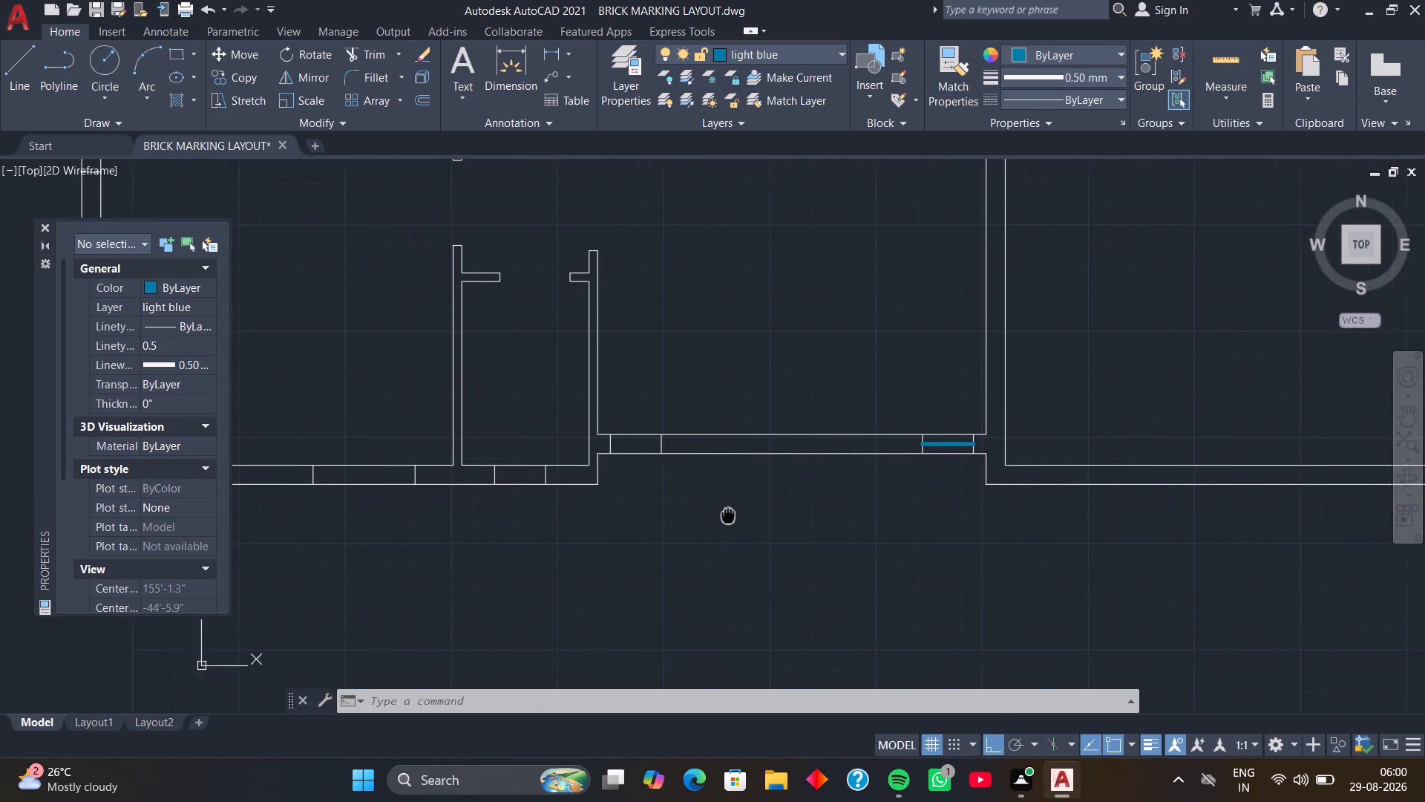
scroll(617, 434, "up", 3)
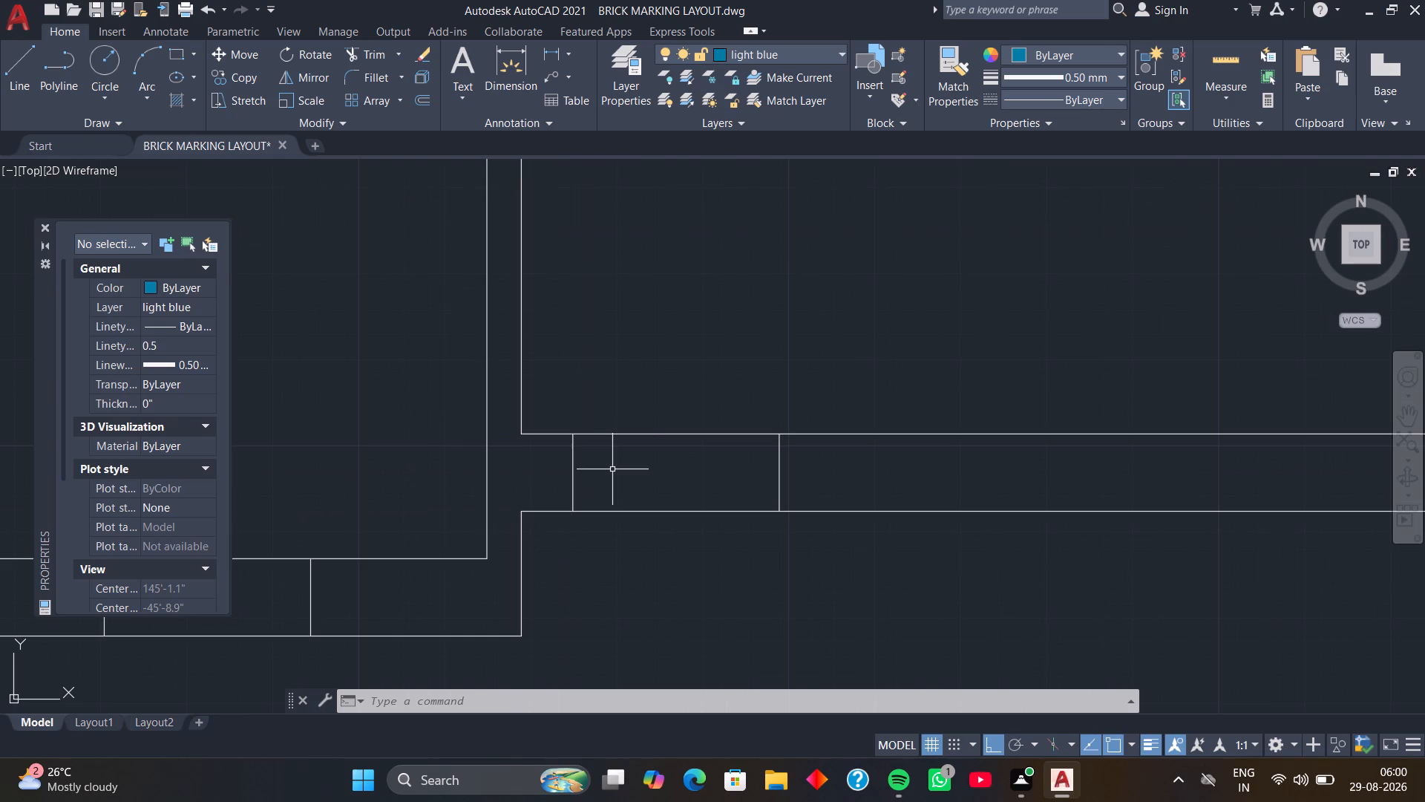
key("space")
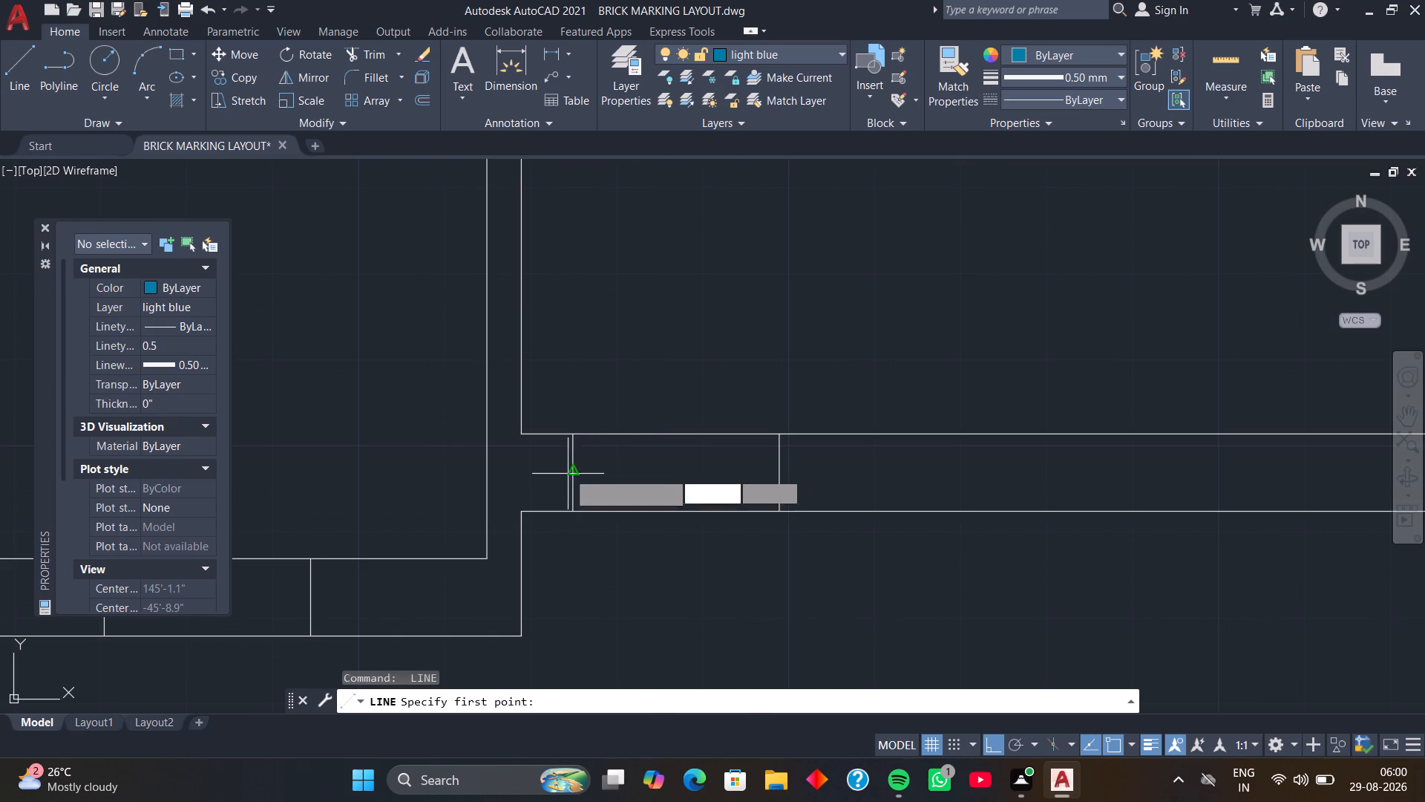
left_click(569, 470)
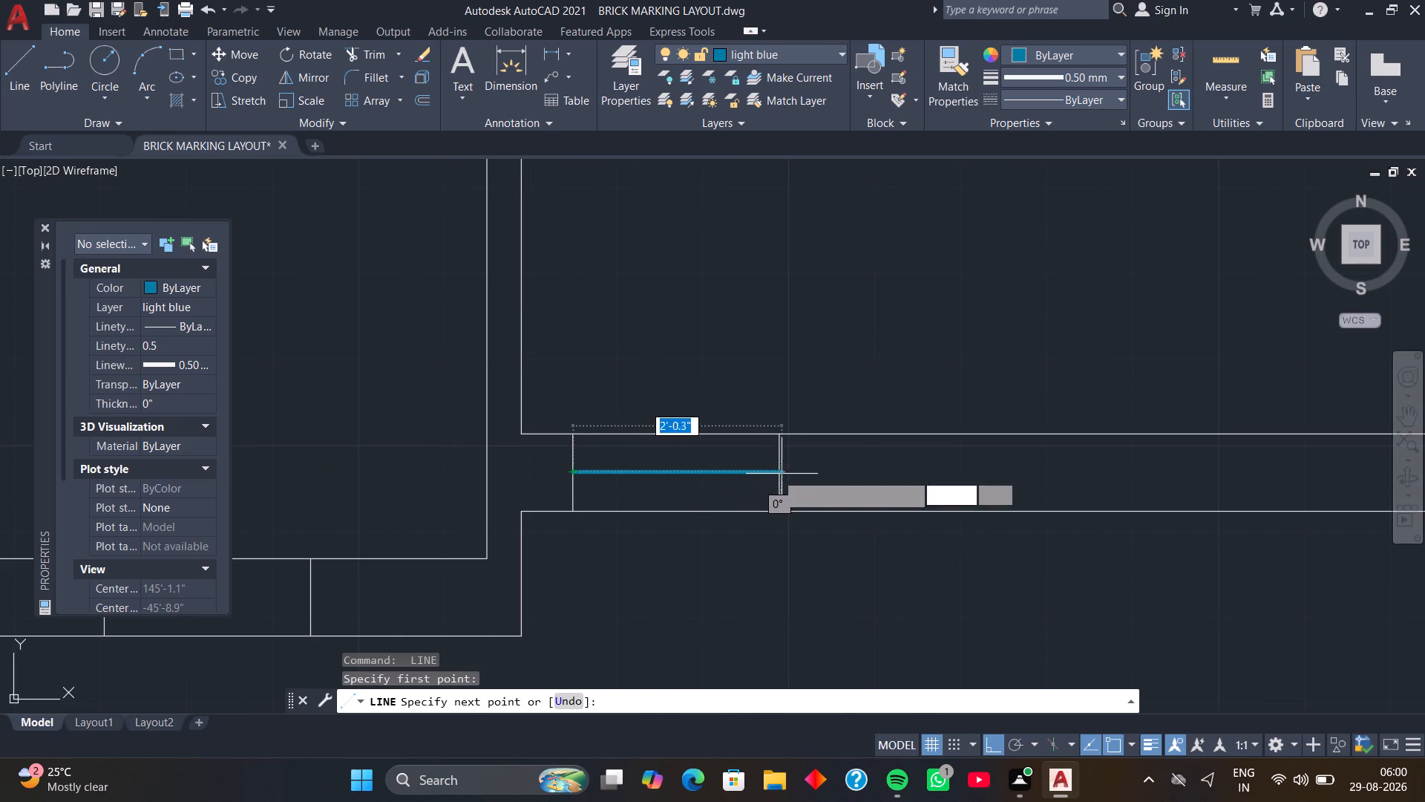
left_click(775, 474)
key("space")
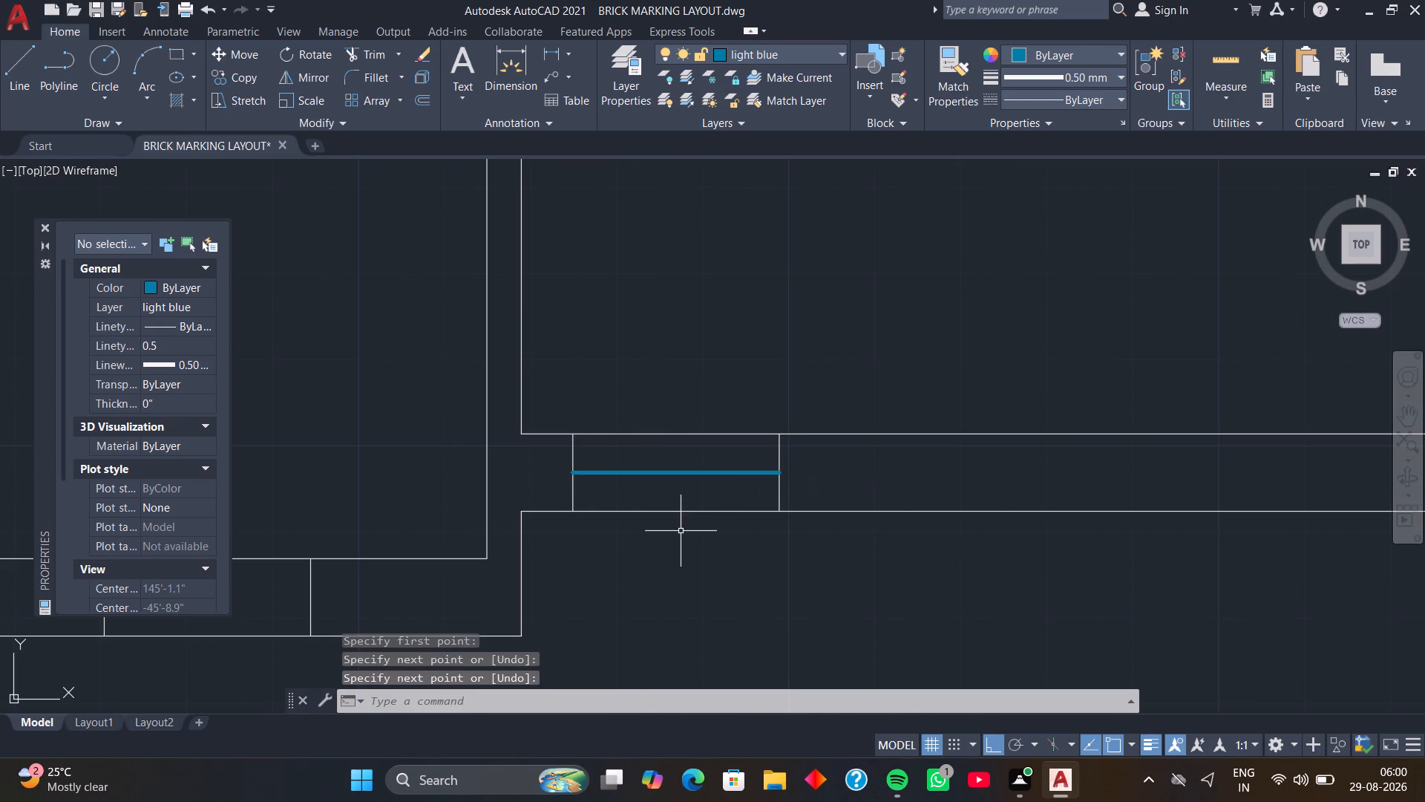
Draw a window line between the jamb midpoints of the opening in the narrow room's south wall.
middle_click_drag(680, 534, 964, 365)
middle_click_drag(609, 463, 750, 468)
key("space")
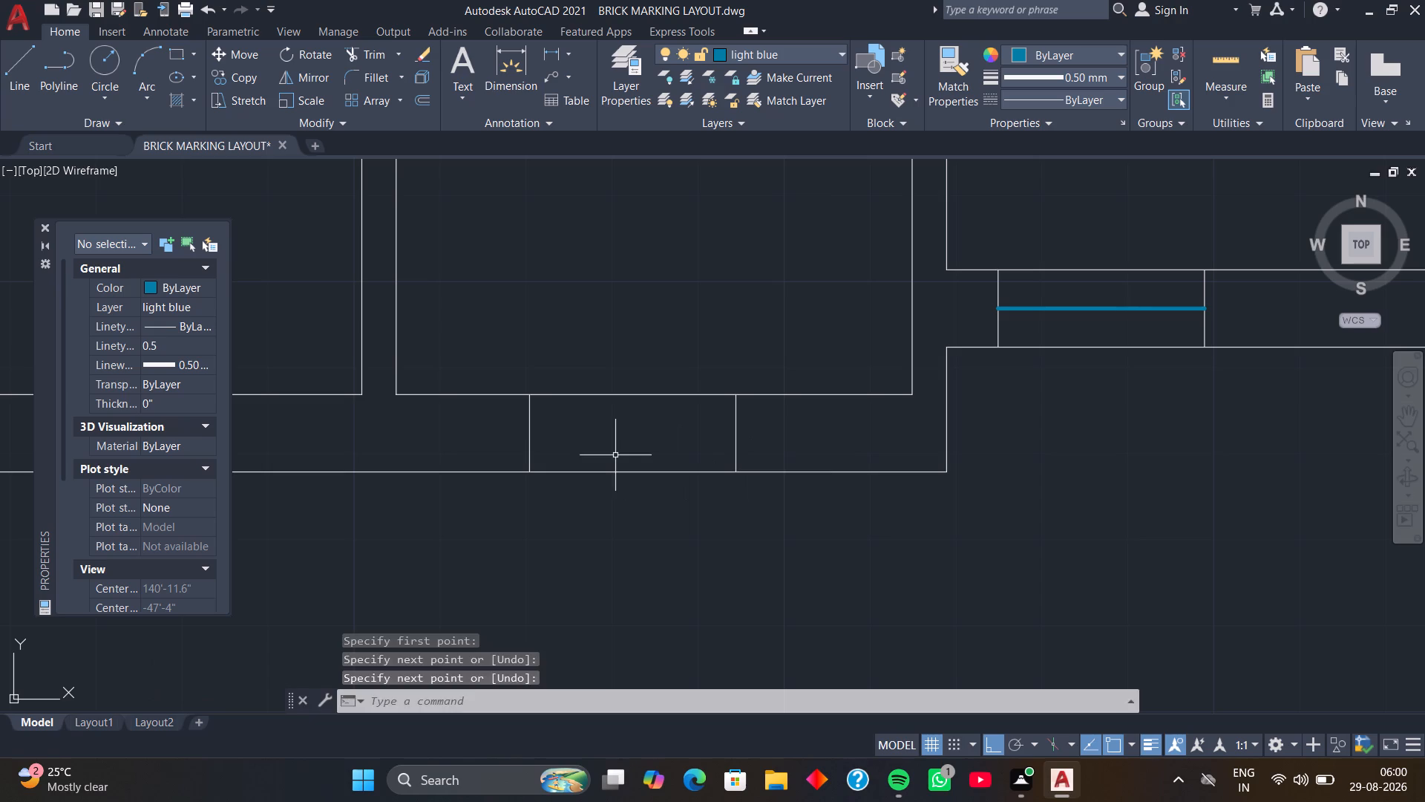
left_click(528, 434)
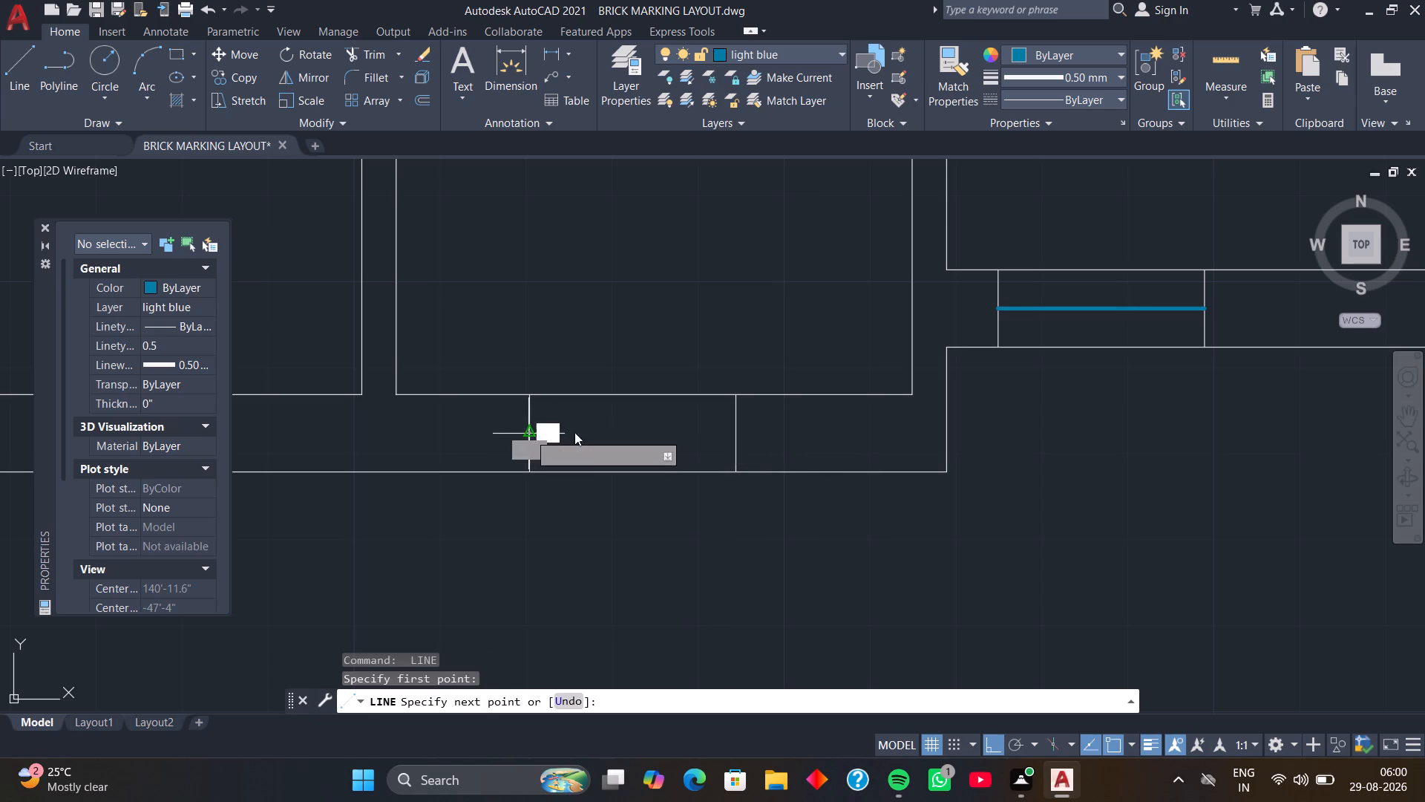
left_click(739, 434)
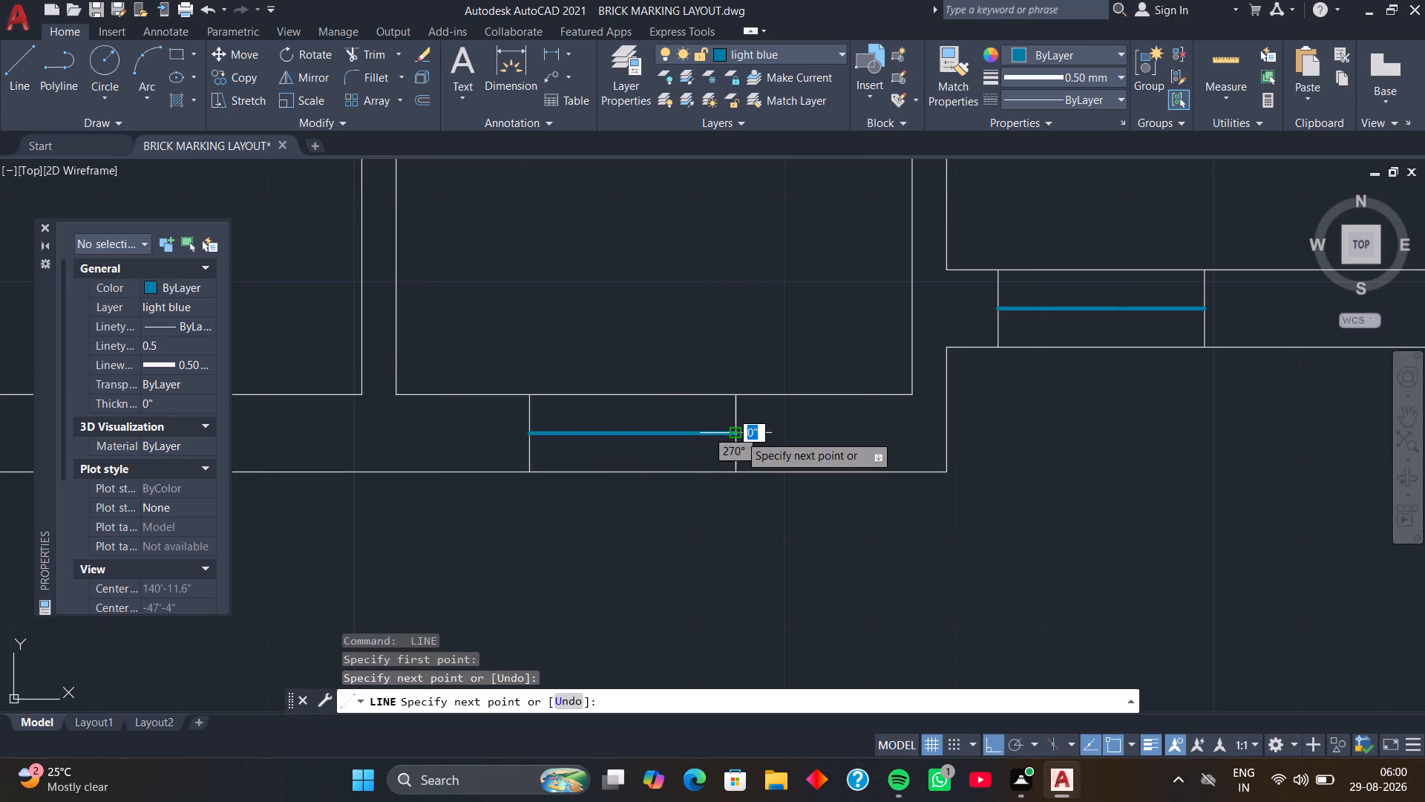
key("space")
Draw a 4' window line between the jamb midpoints of the opening in the southwest room's south wall.
scroll(689, 479, "down", 4)
middle_click_drag(674, 498, 852, 472)
scroll(673, 463, "up", 3)
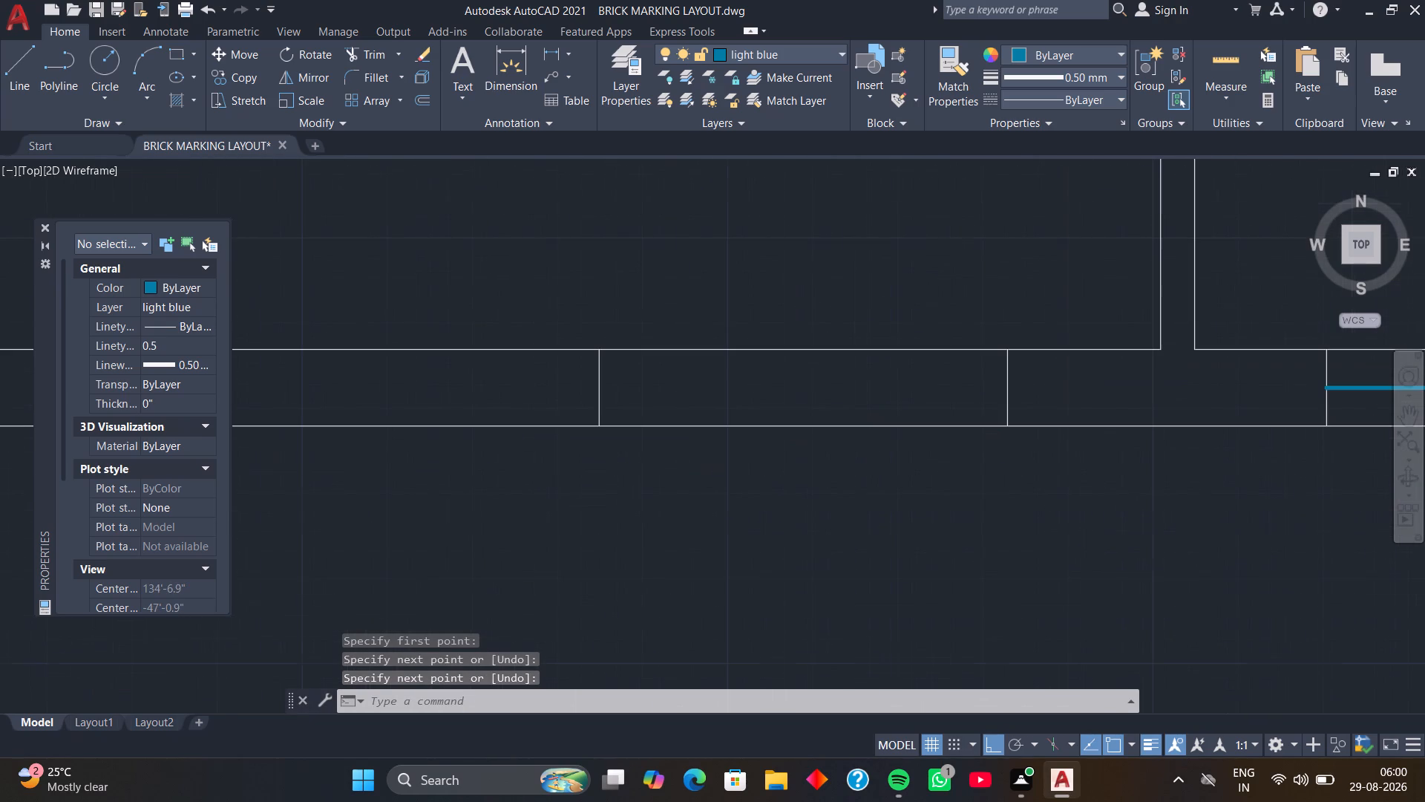
key("space")
left_click(601, 391)
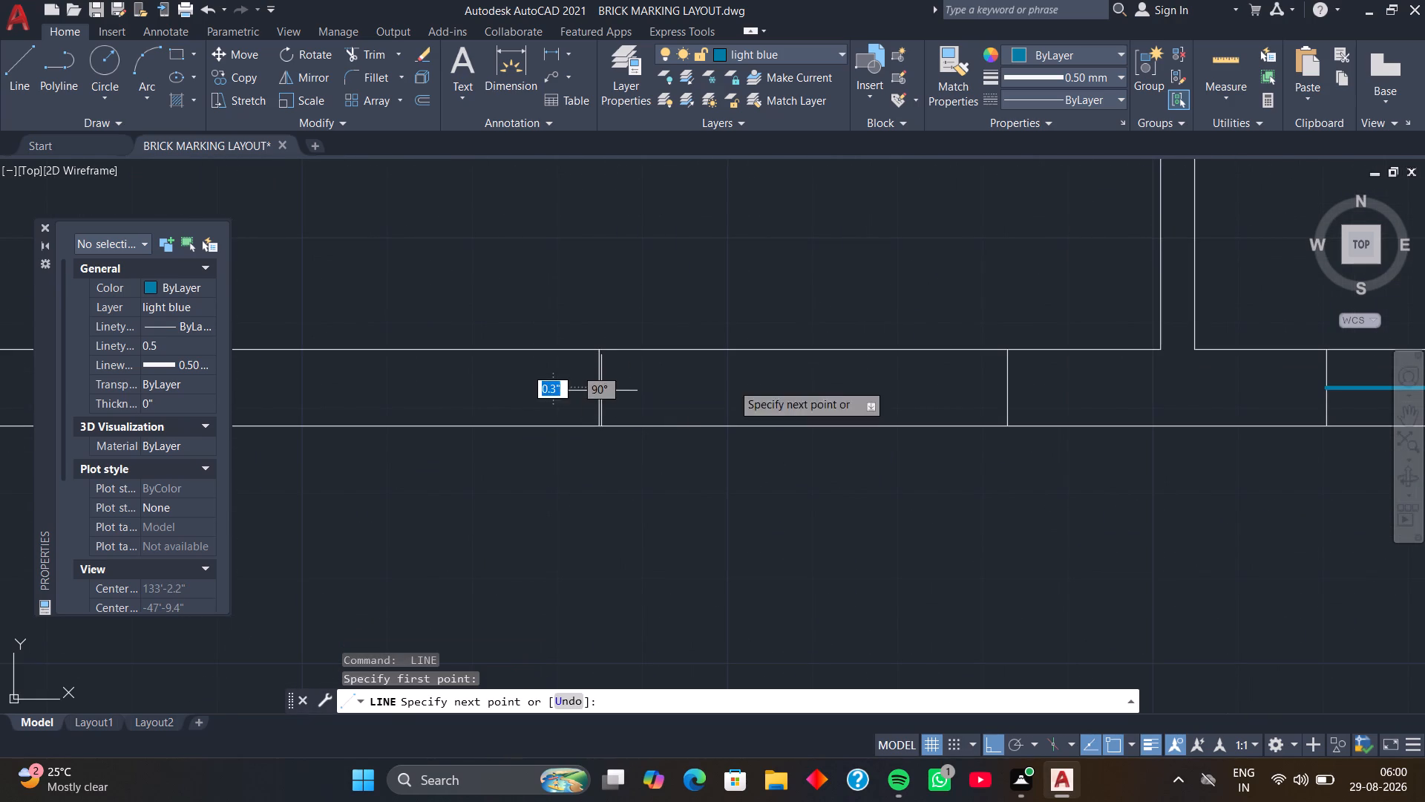
left_click(1006, 388)
key("space")
scroll(943, 460, "down", 2)
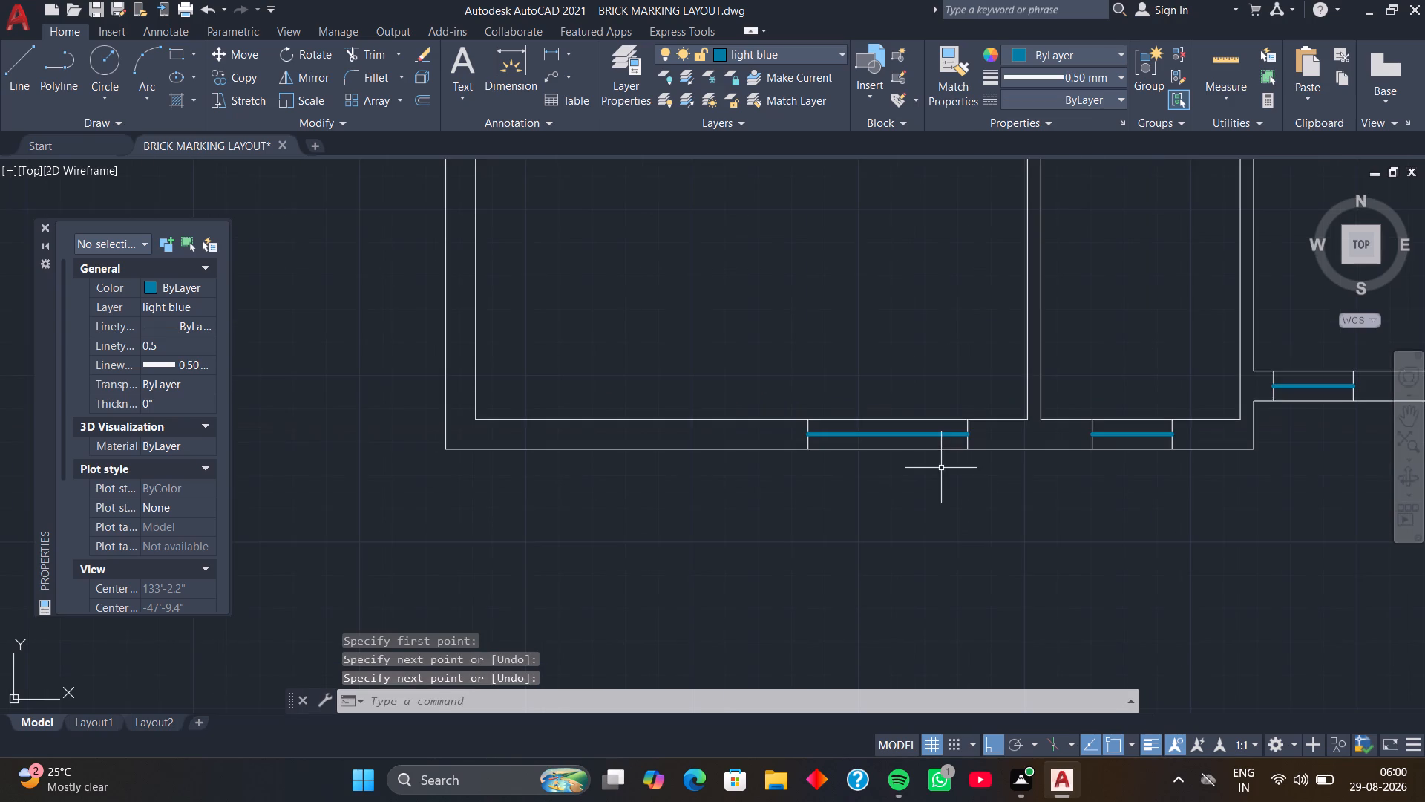
Draw a window line between the jamb midpoints of the opening in the southwest room's west wall.
middle_click_drag(905, 509, 1012, 438)
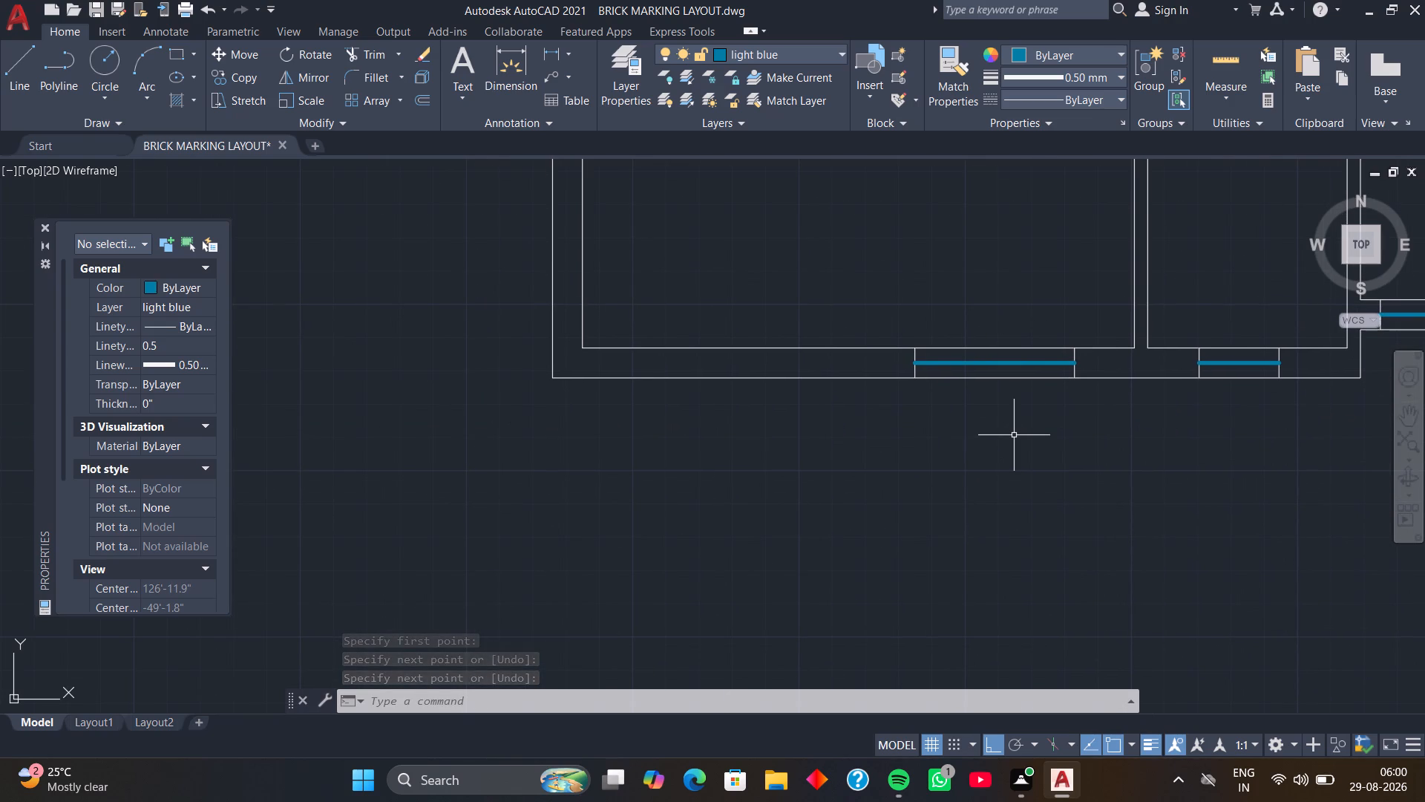
middle_click_drag(774, 280, 916, 497)
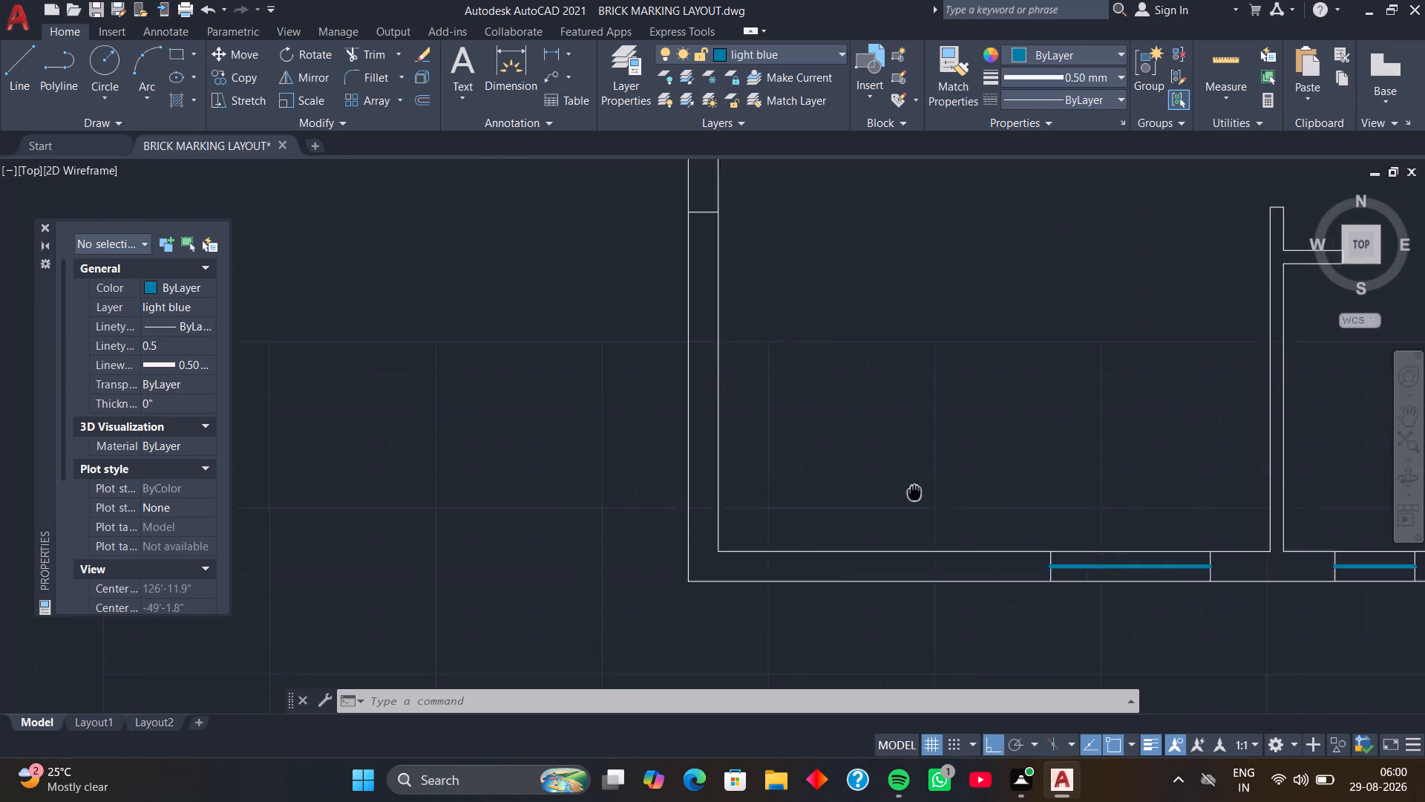
middle_click_drag(916, 497, 917, 501)
middle_click_drag(776, 238, 772, 439)
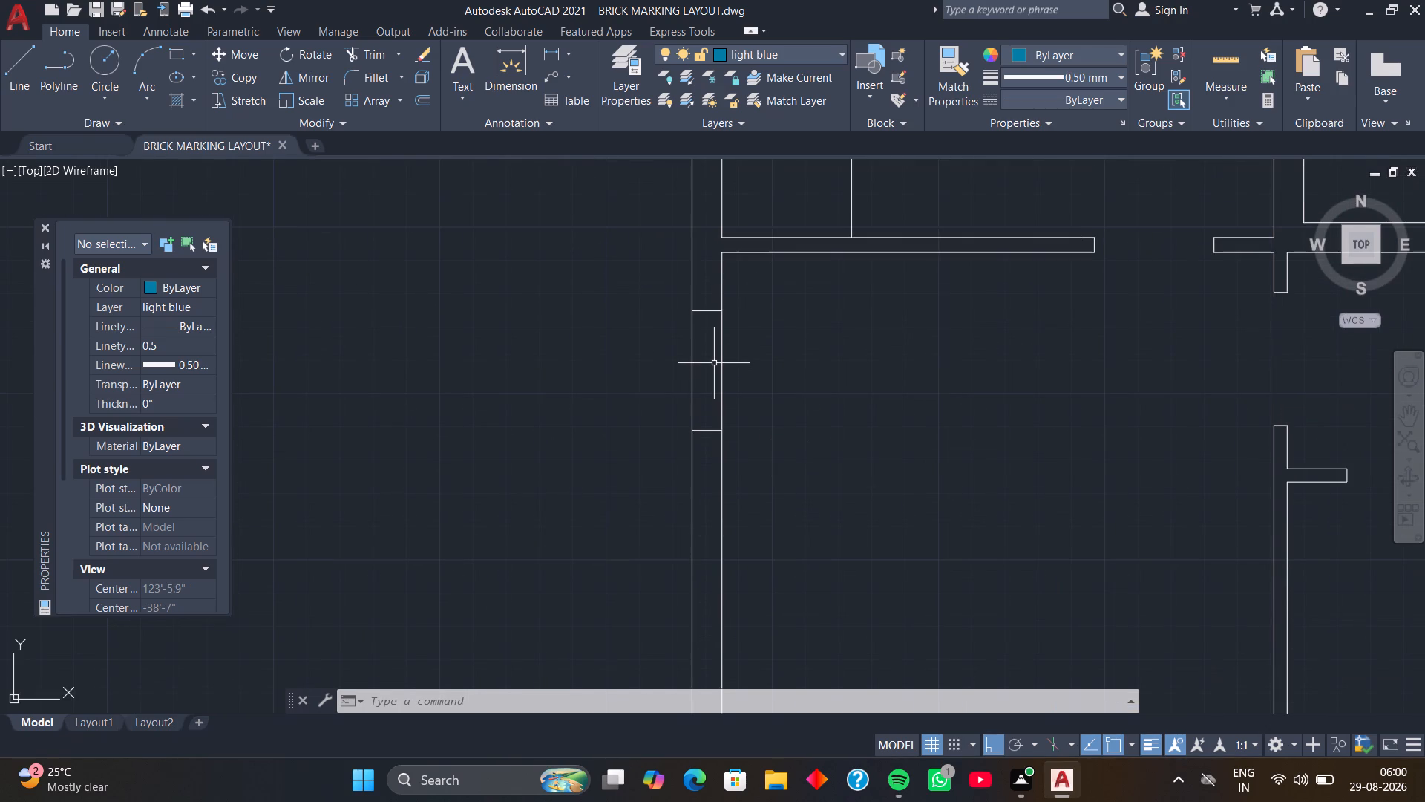
key("space")
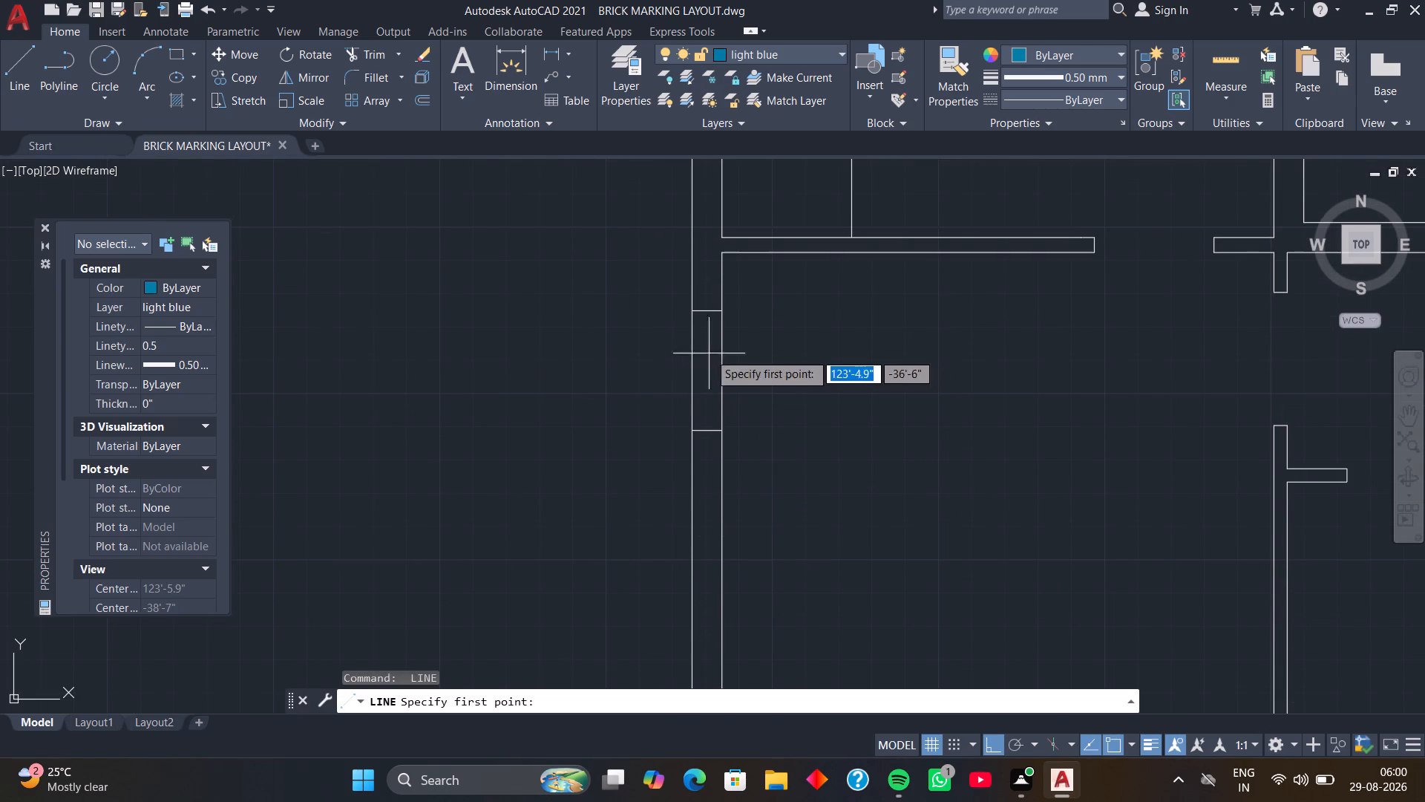
left_click(708, 310)
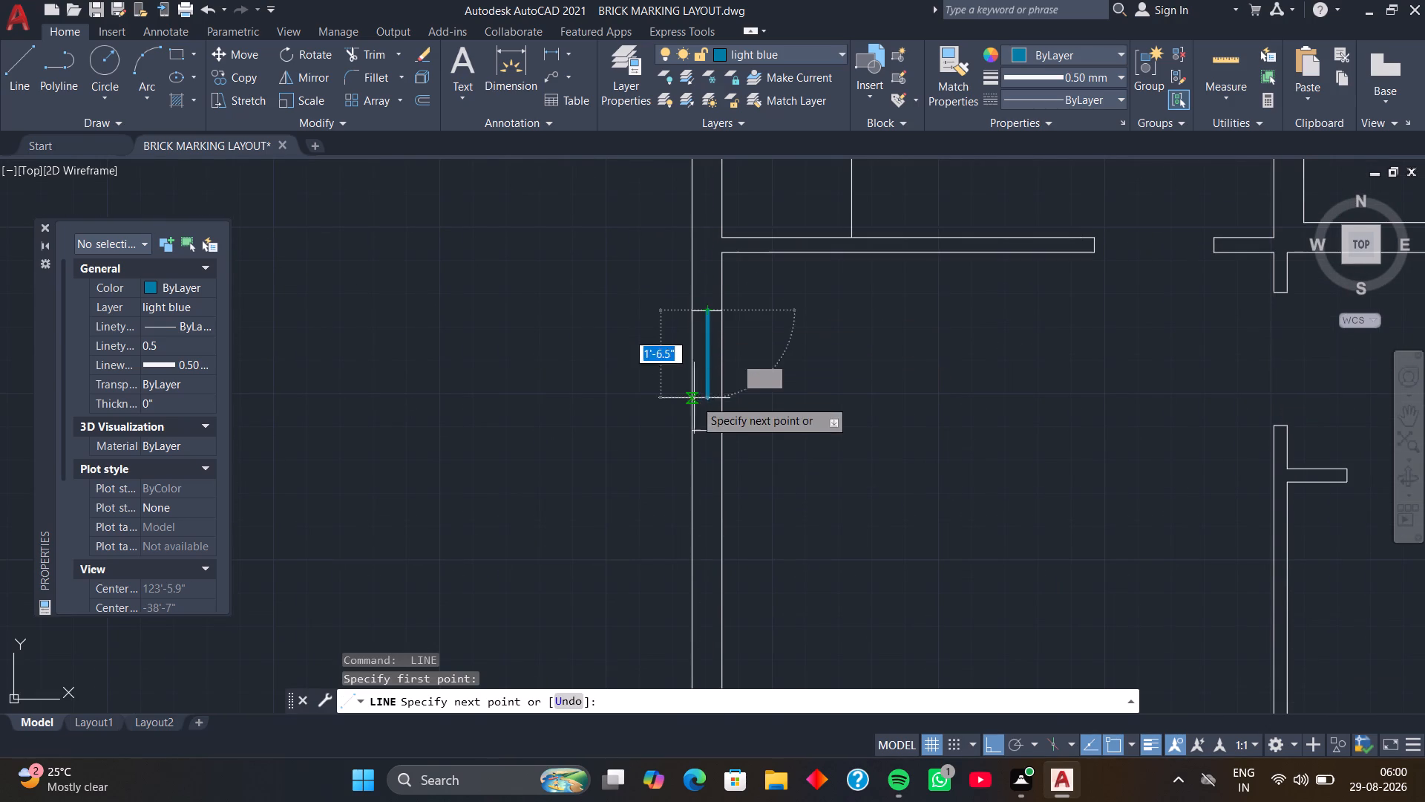
left_click(710, 430)
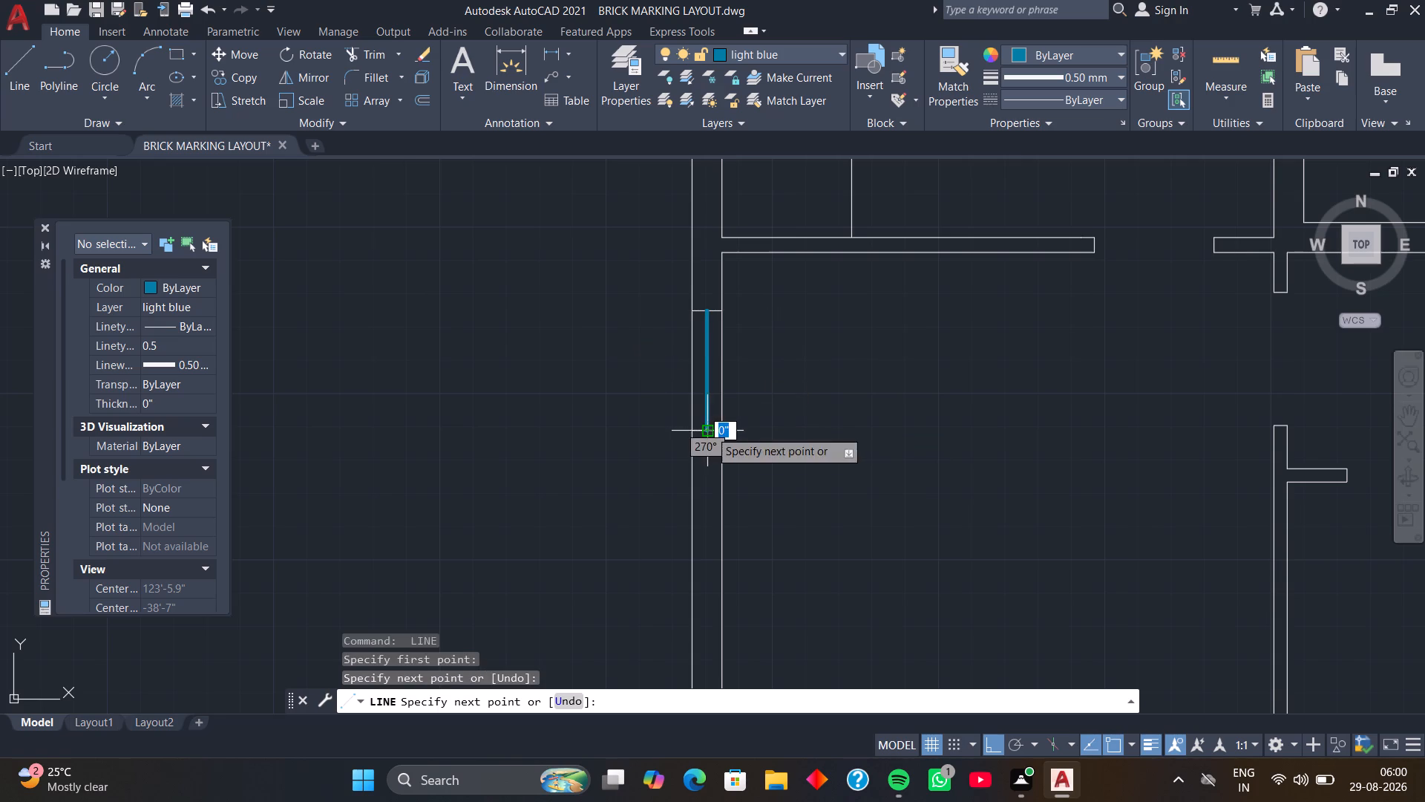
key("space")
Draw a 2' window line between the jamb midpoints of the west wall opening in the small room north of the southwest room.
scroll(696, 339, "down", 3)
middle_click_drag(690, 290, 689, 411)
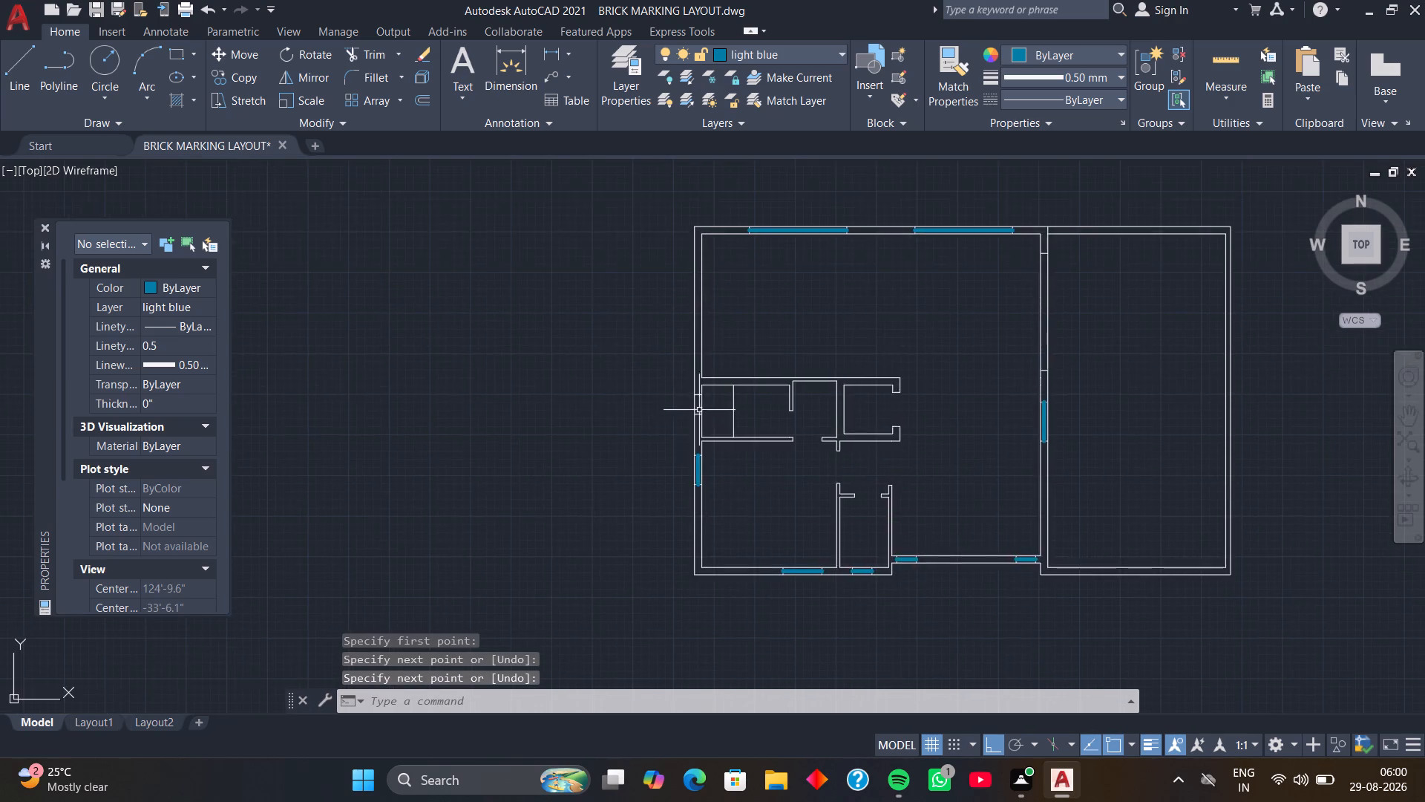
scroll(703, 406, "up", 4)
key("space")
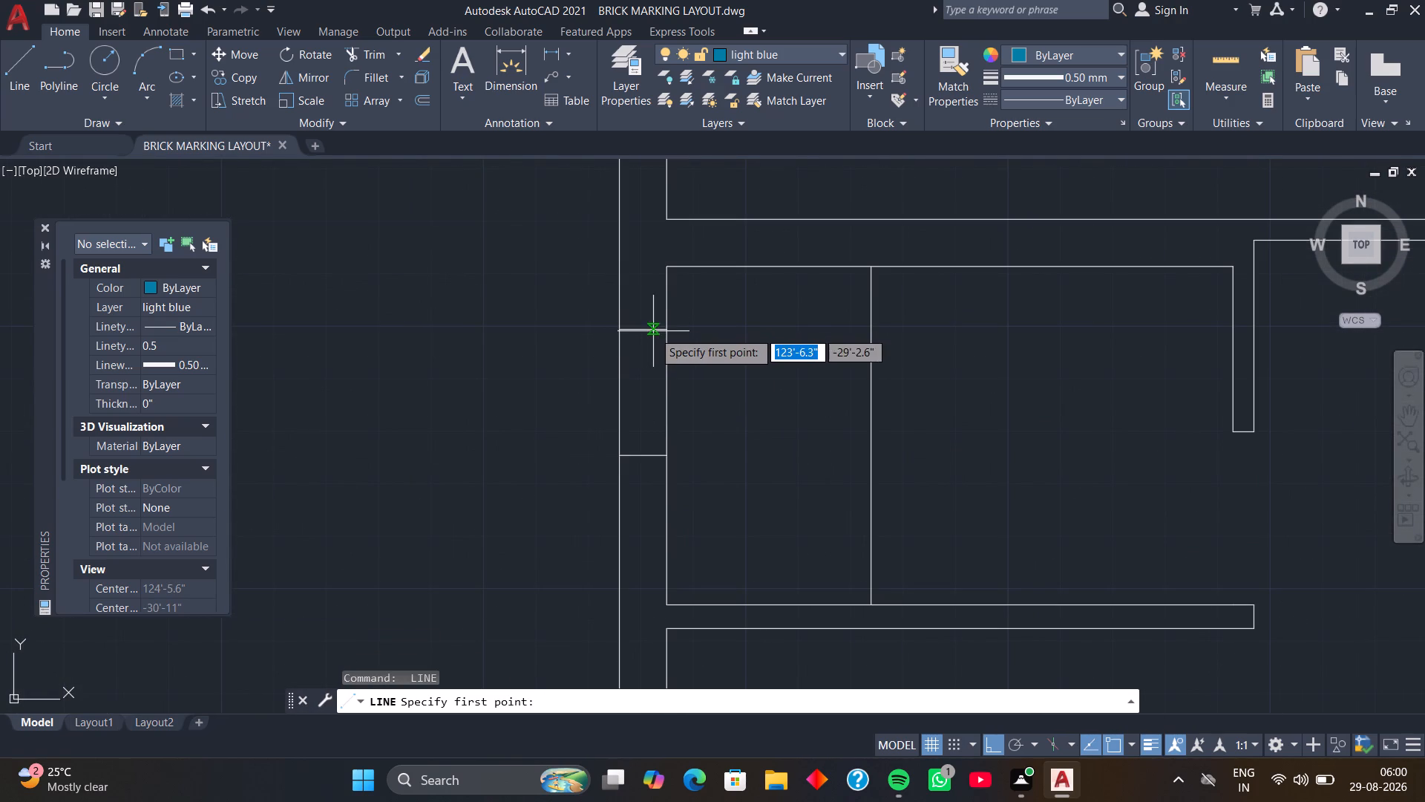
left_click(646, 327)
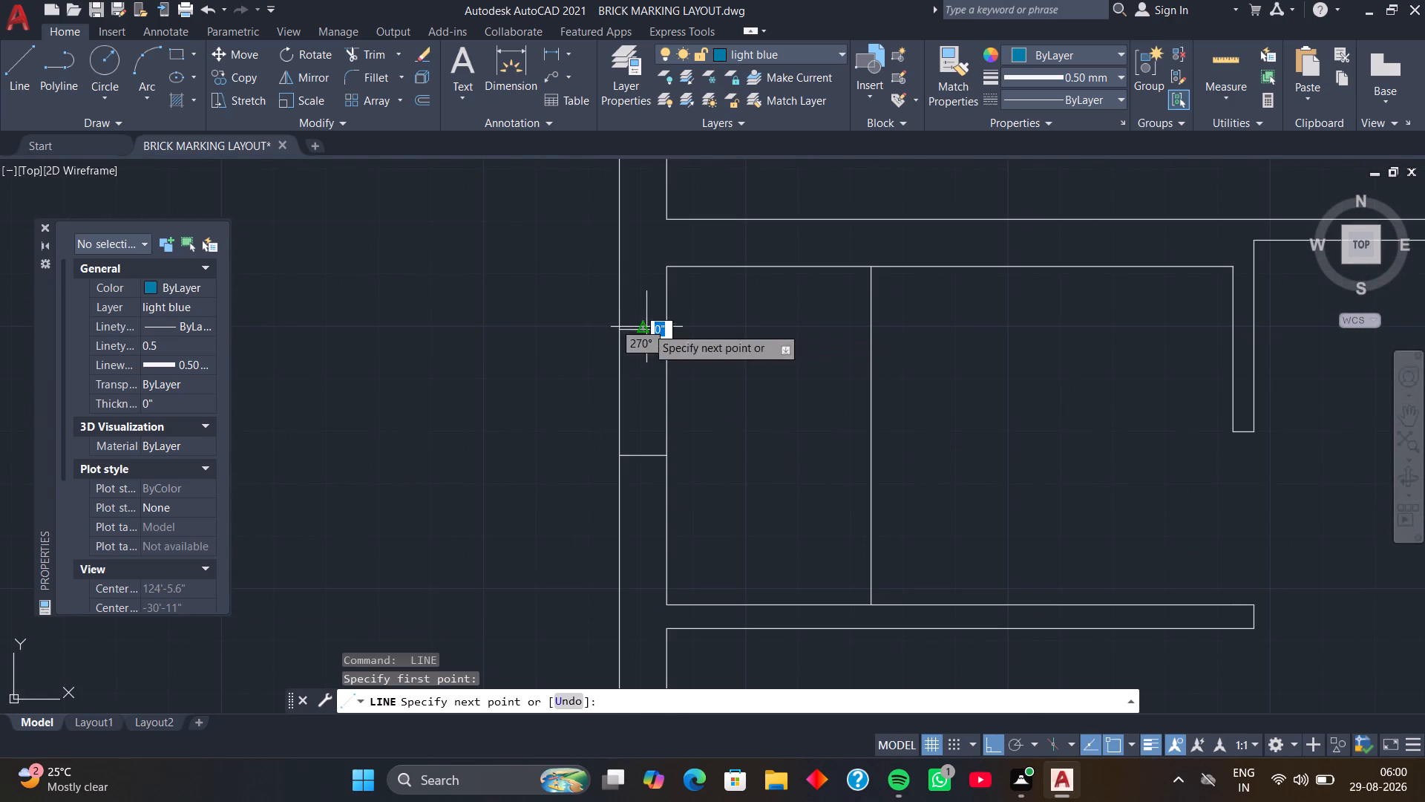
left_click(643, 457)
key("space")
Trace the thin dividing line across the small western room with a 5'-4.5" light blue line from its north wall to its south wall.
middle_click_drag(562, 330, 614, 529)
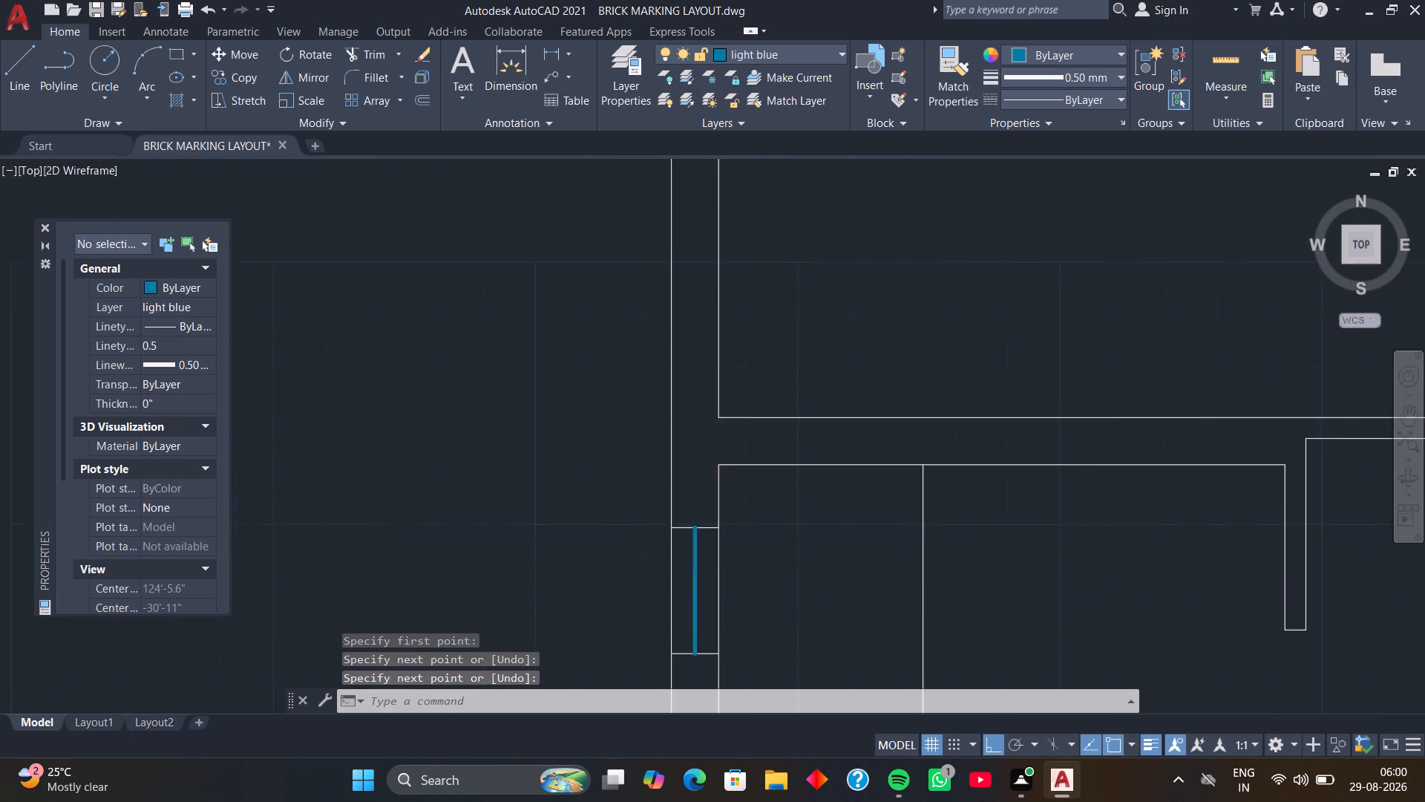
scroll(613, 479, "down", 4)
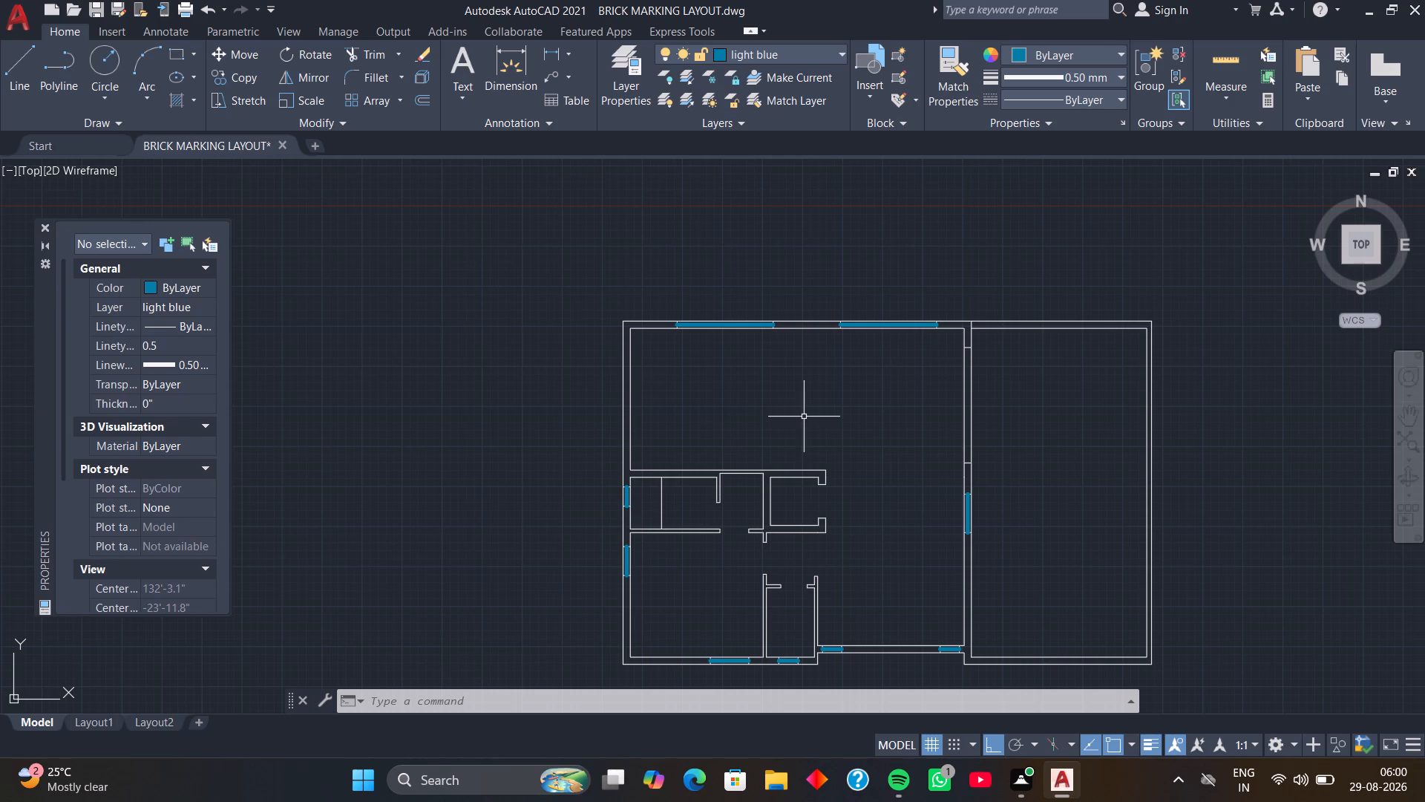
scroll(649, 493, "up", 4)
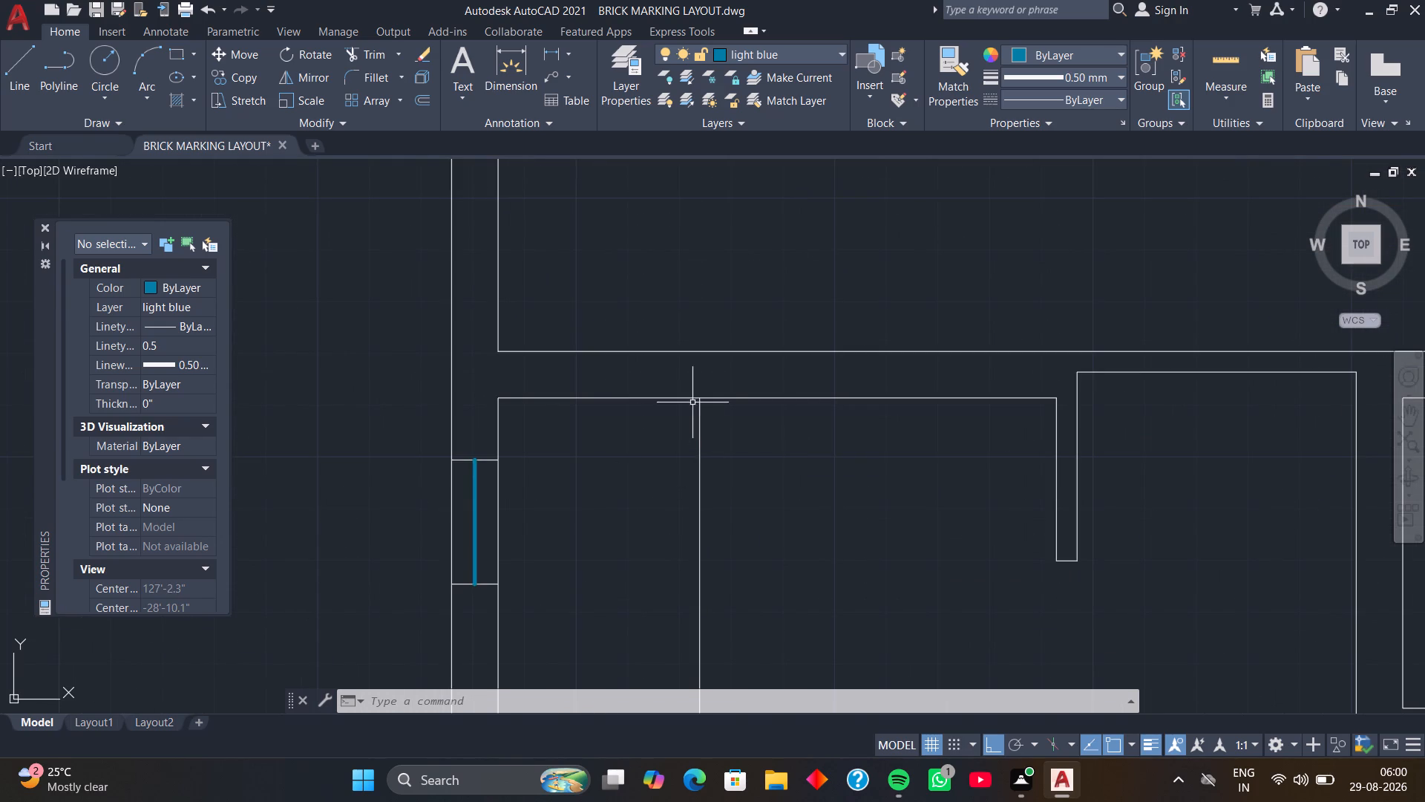
key("space")
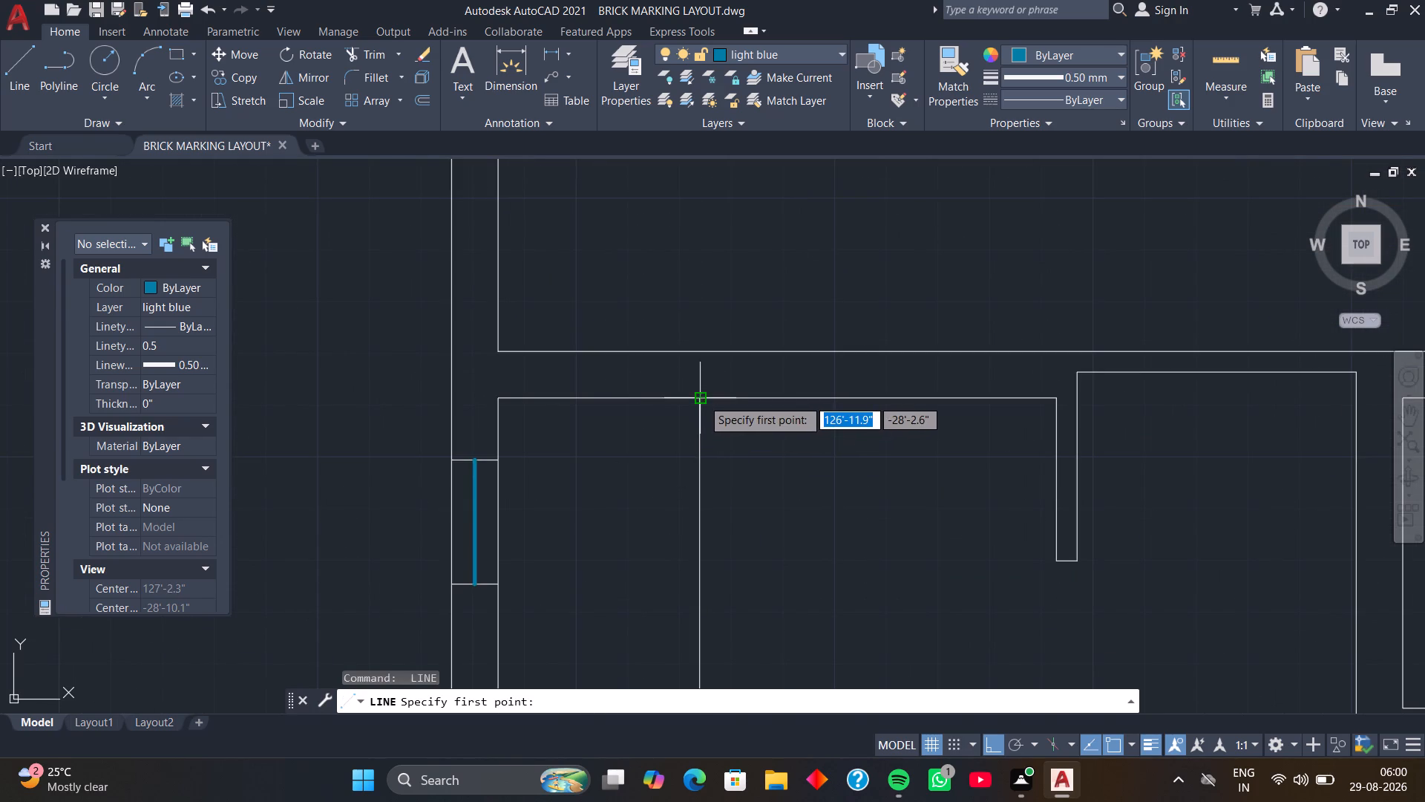
left_click(702, 399)
scroll(691, 541, "down", 3)
middle_click_drag(690, 545, 671, 423)
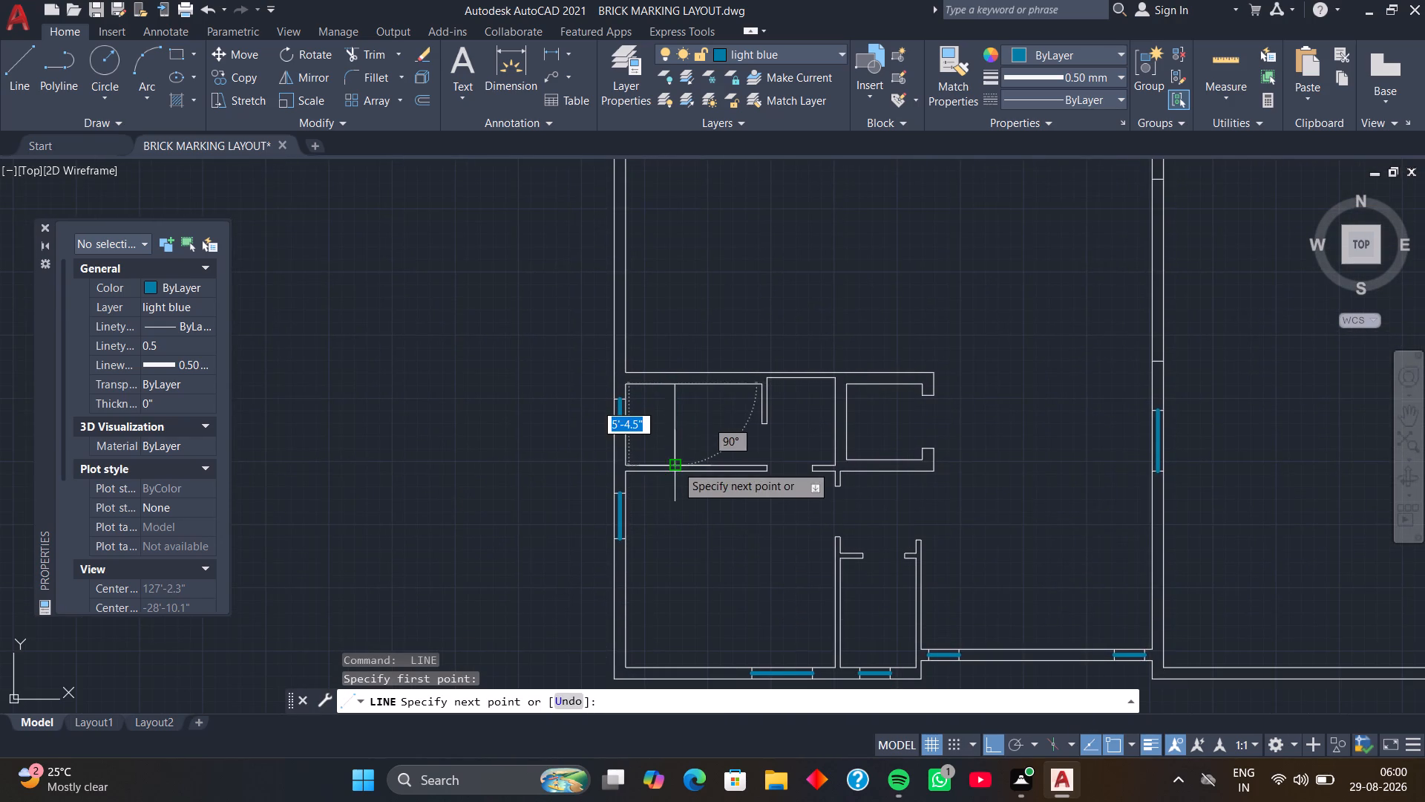
scroll(676, 465, "up", 3)
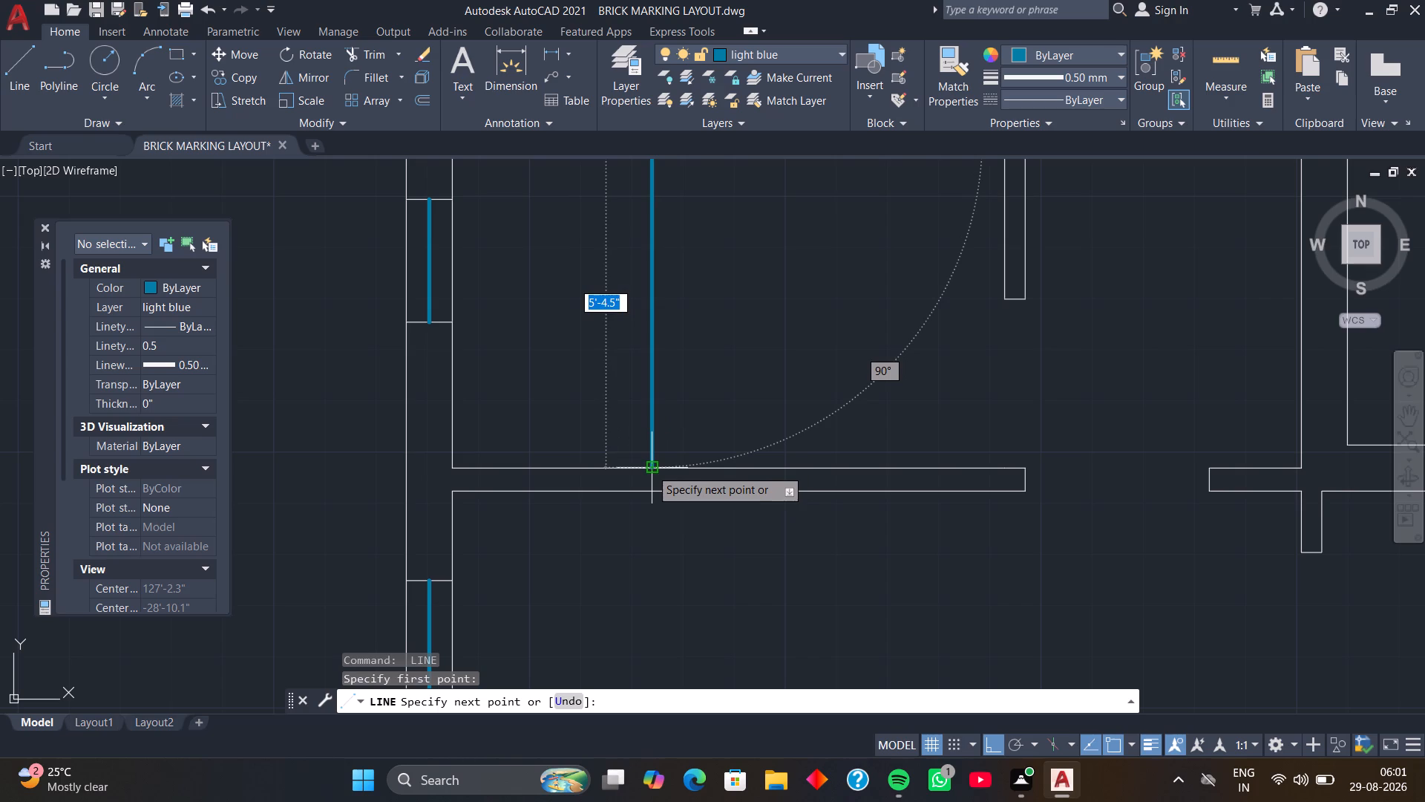
left_click(649, 469)
key("space")
scroll(664, 516, "down", 1)
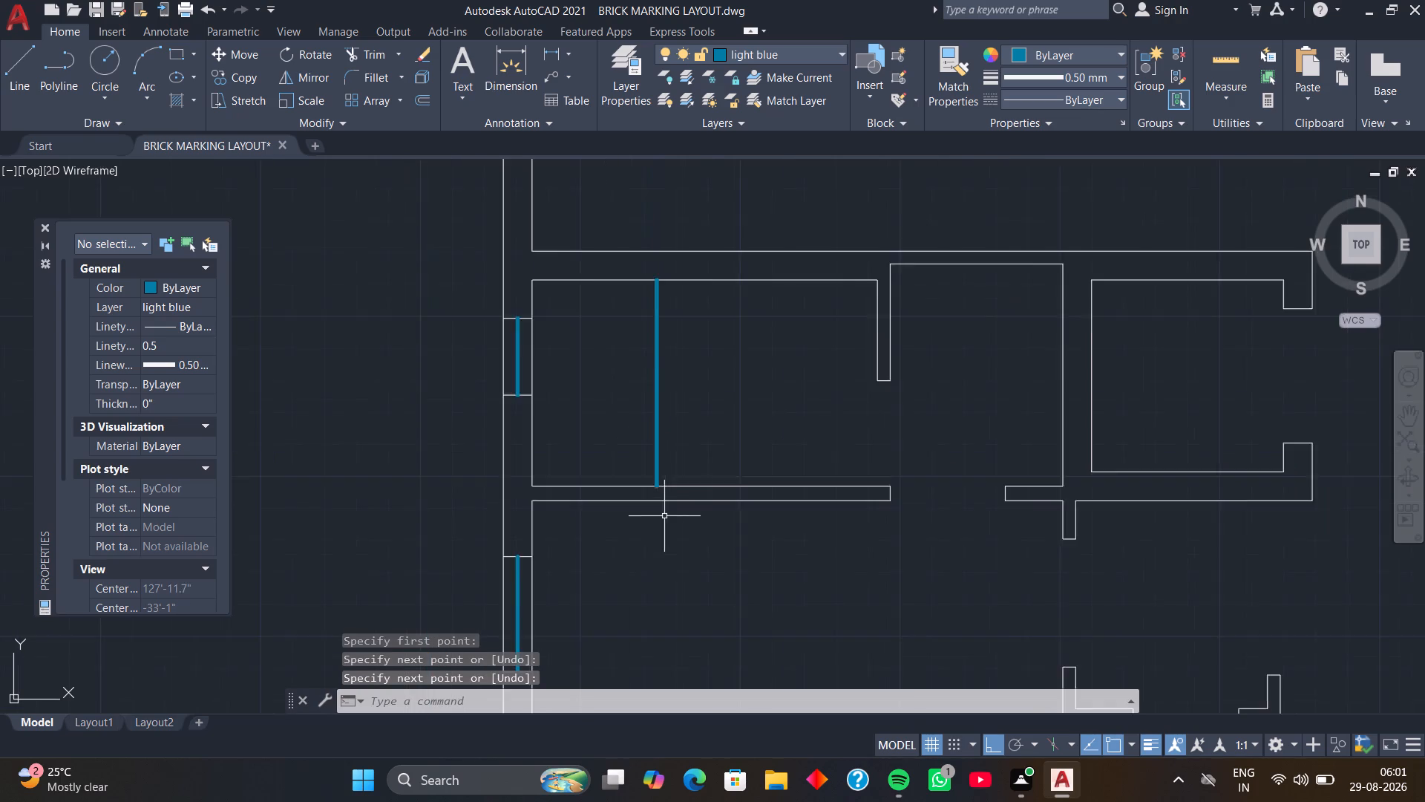
Make the columns layer current.
scroll(664, 516, "down", 1)
middle_click_drag(669, 536, 595, 489)
scroll(652, 512, "down", 1)
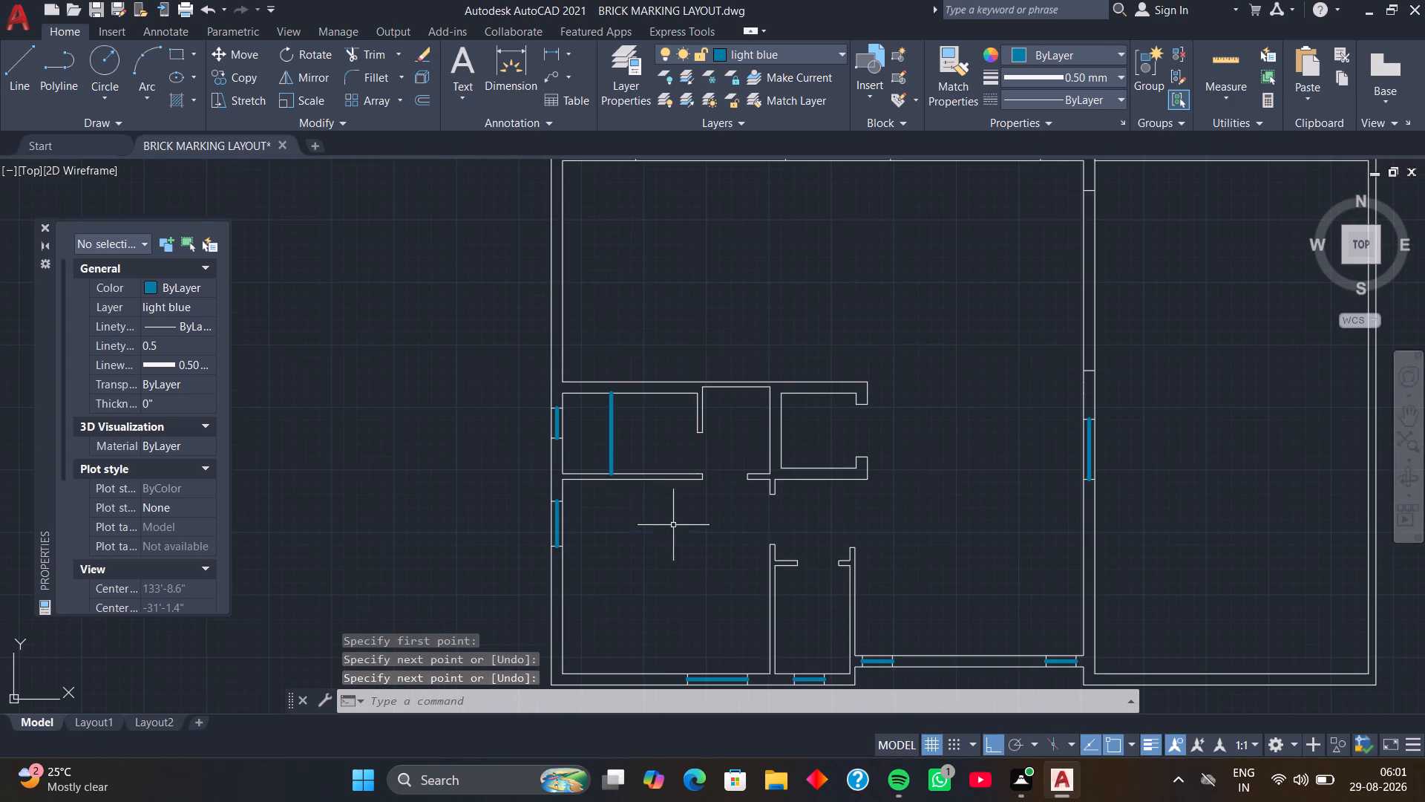
middle_click_drag(673, 525, 634, 515)
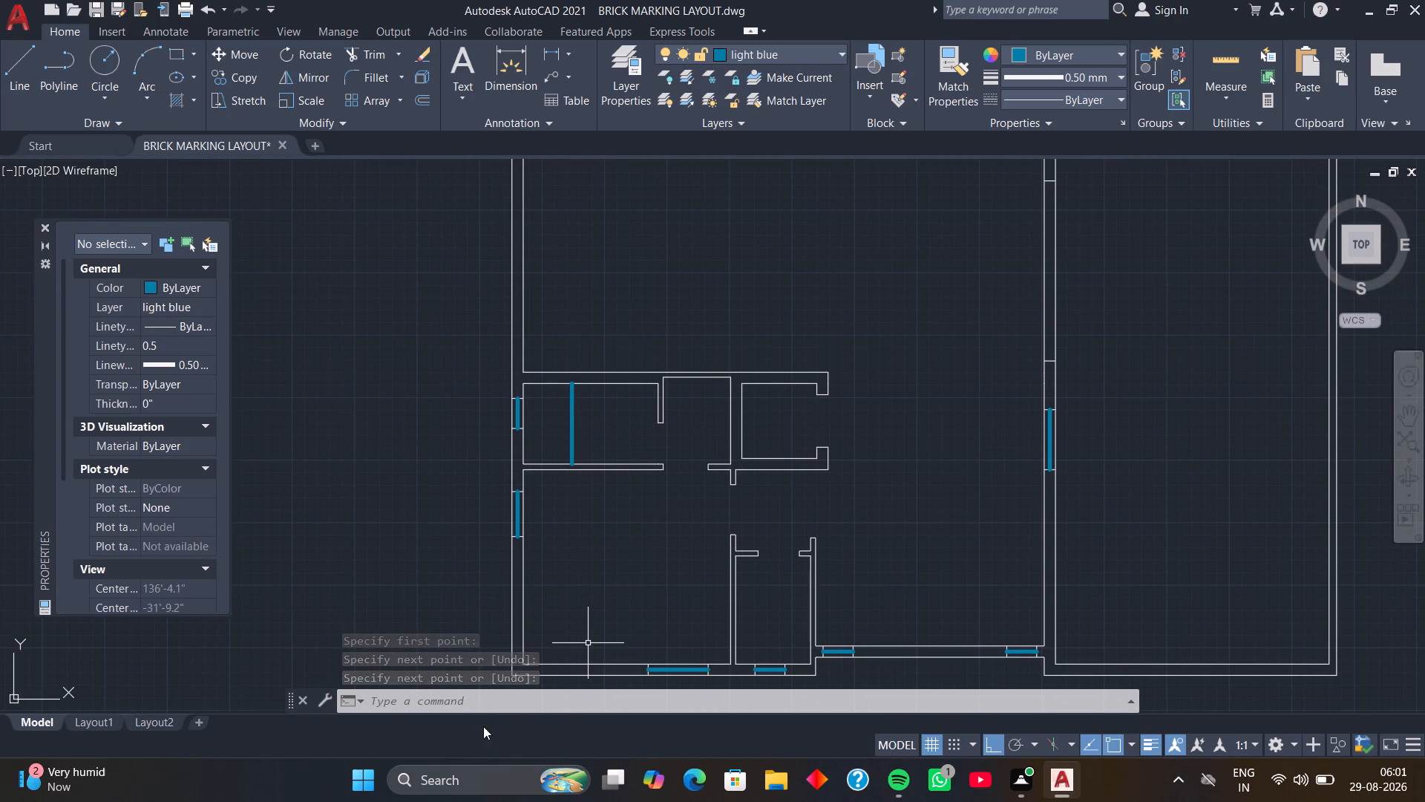
scroll(614, 514, "down", 1)
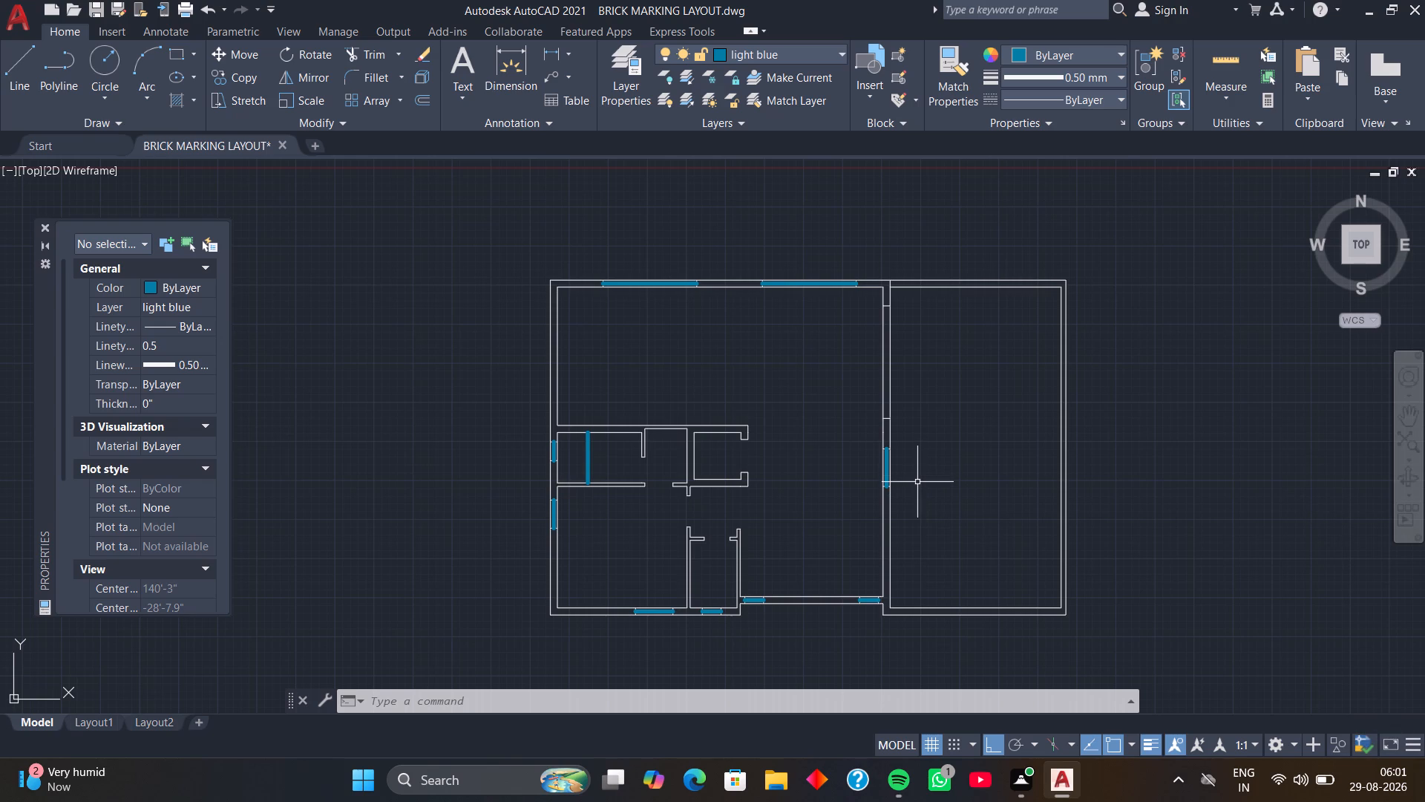
left_click(839, 47)
left_click(805, 126)
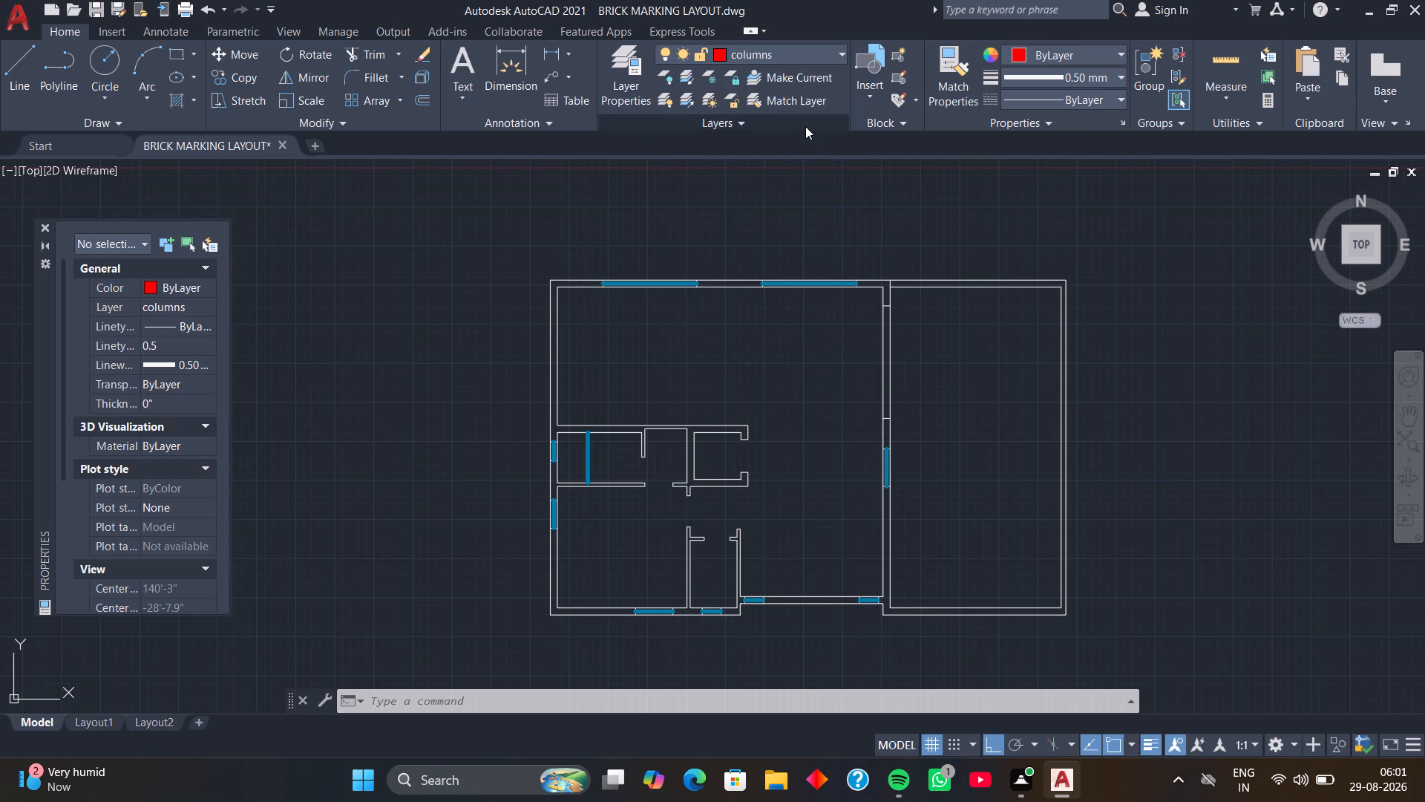
Hatch the long northern opening in the wall beside the large east room with pattern ANSI37 in ByLayer colour.
type("h")
key("space")
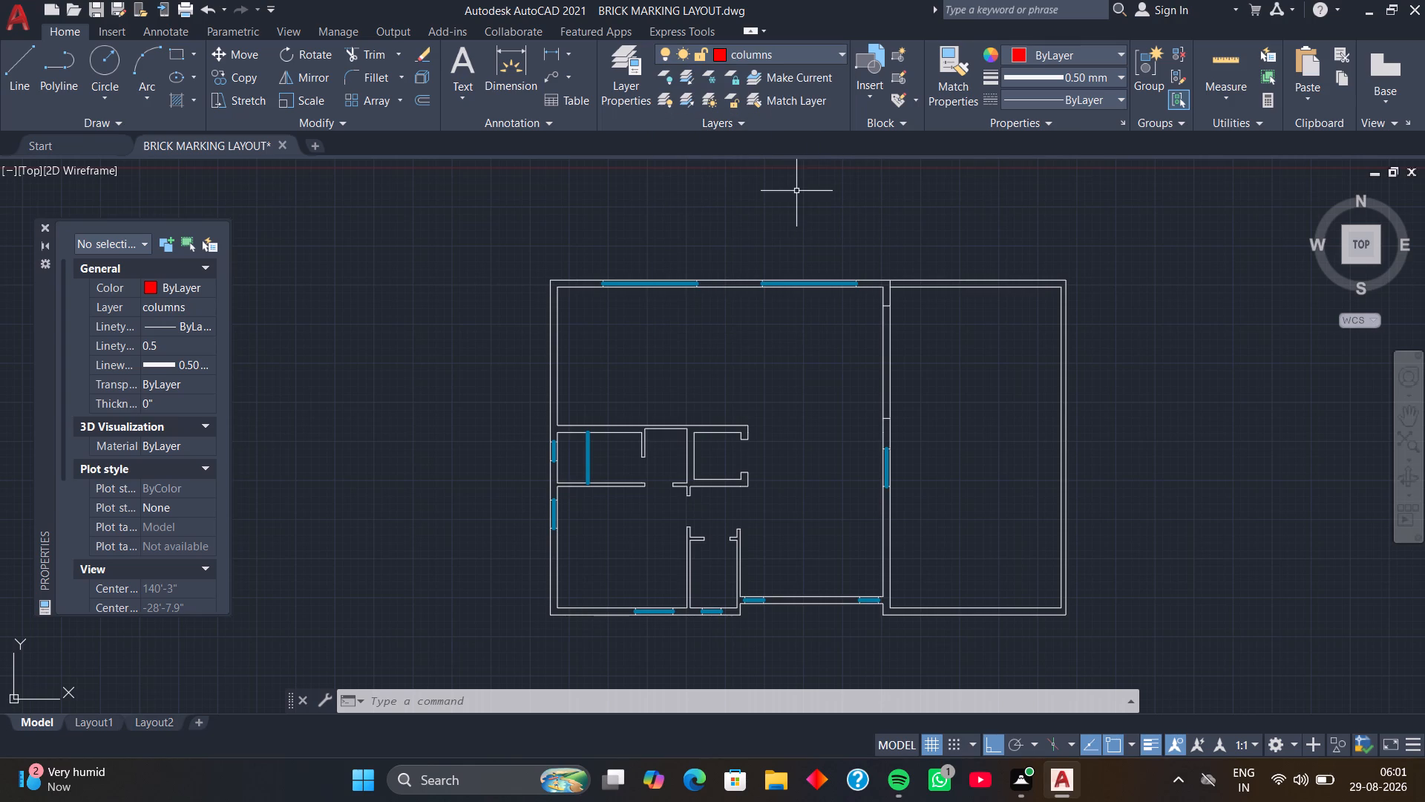
type("h")
key("space")
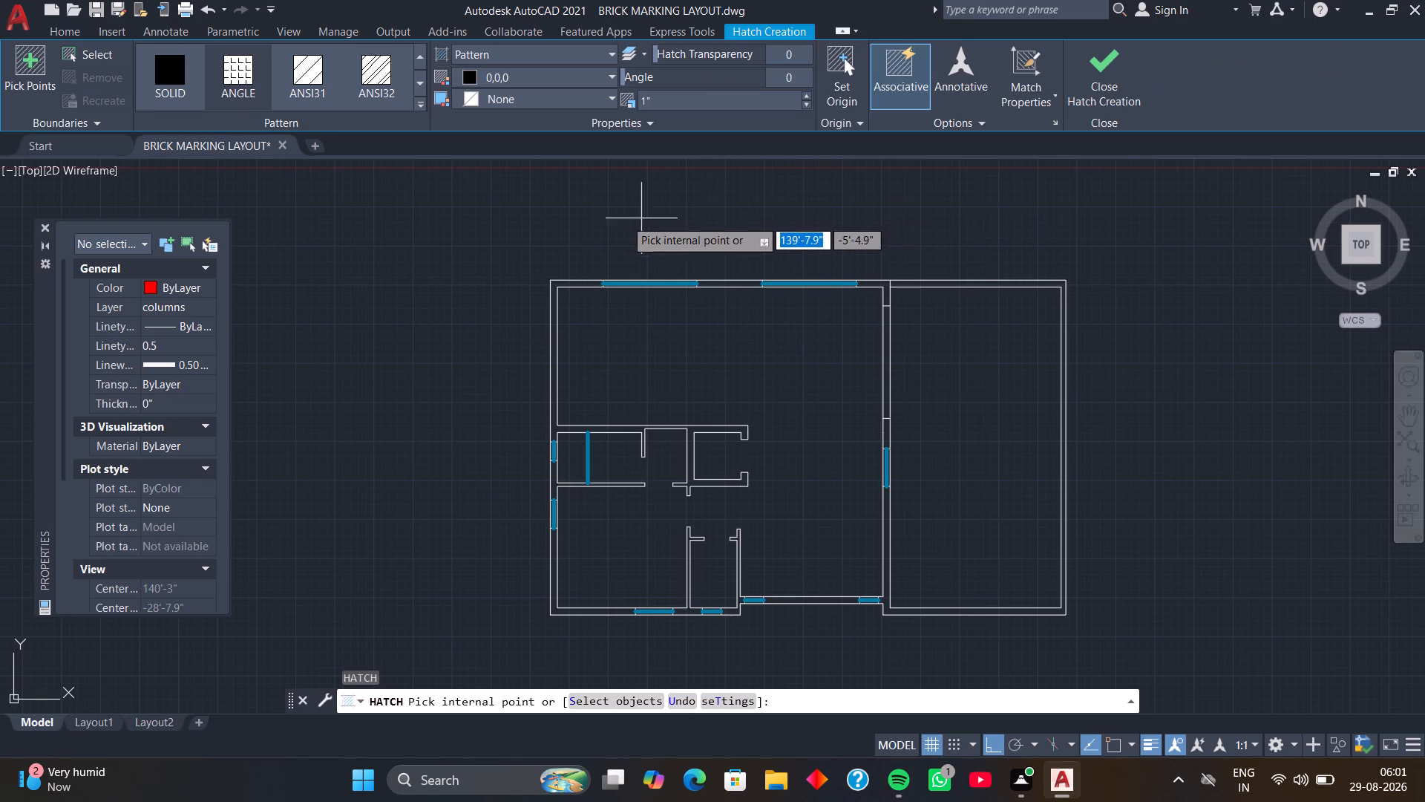
left_click(609, 76)
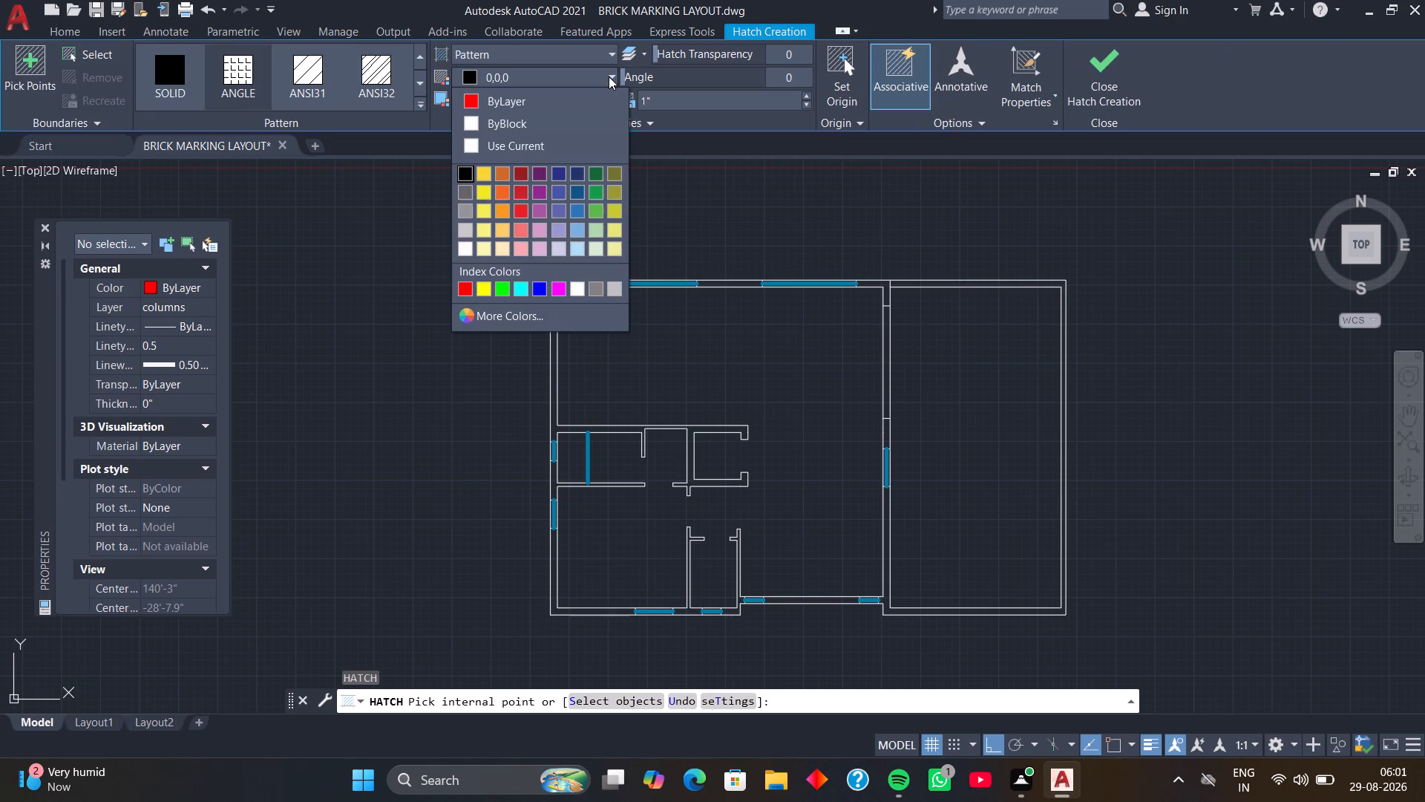
left_click(559, 99)
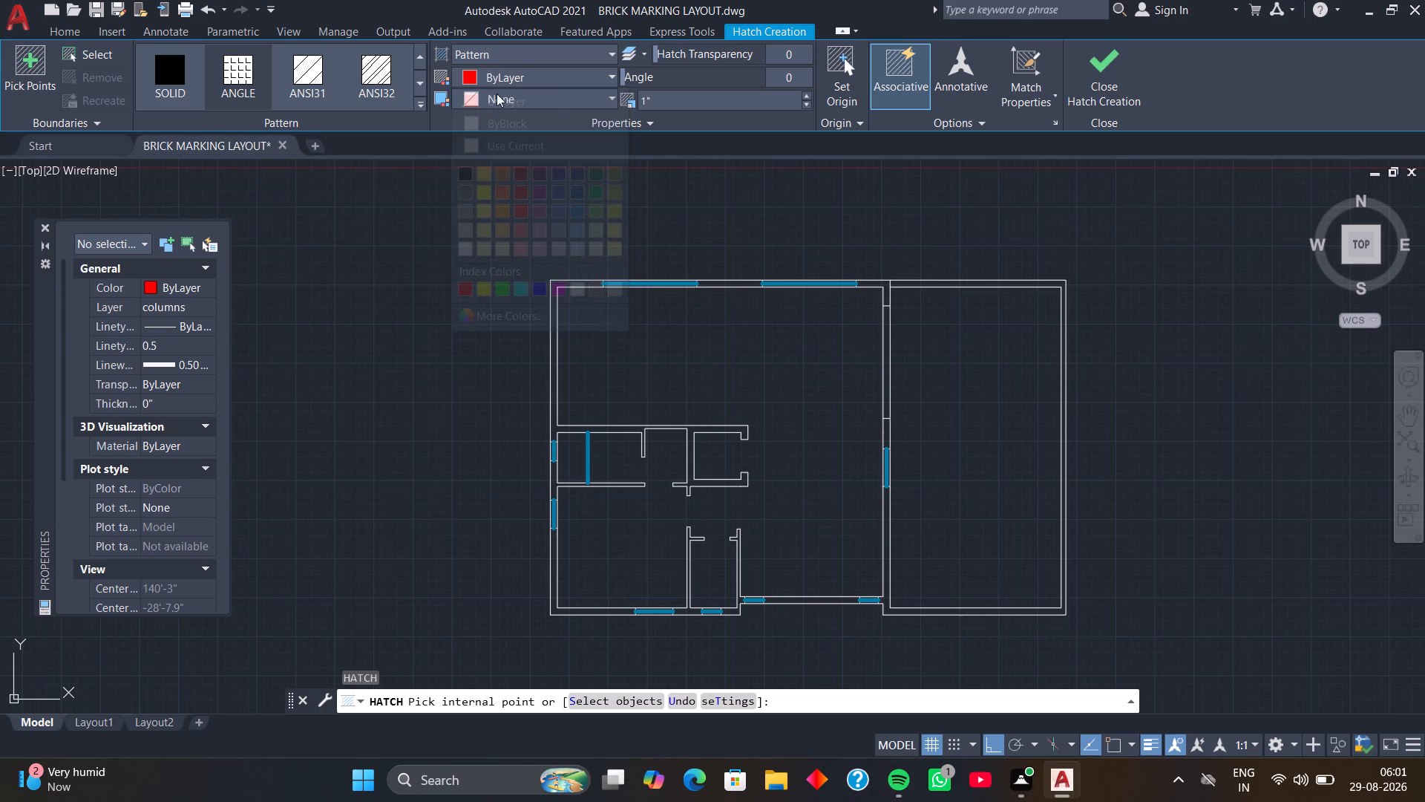
left_click(420, 59)
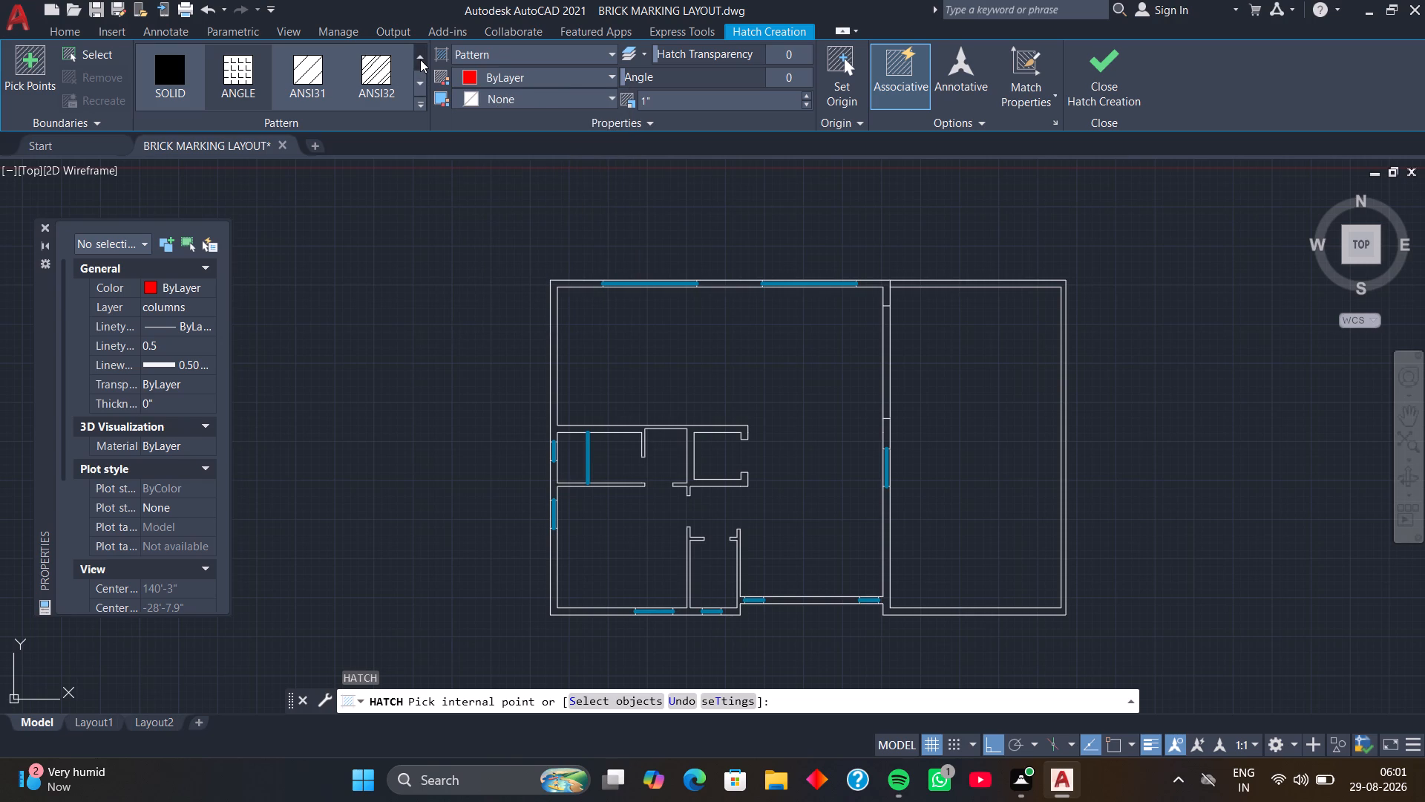
left_click(424, 74)
left_click(424, 74)
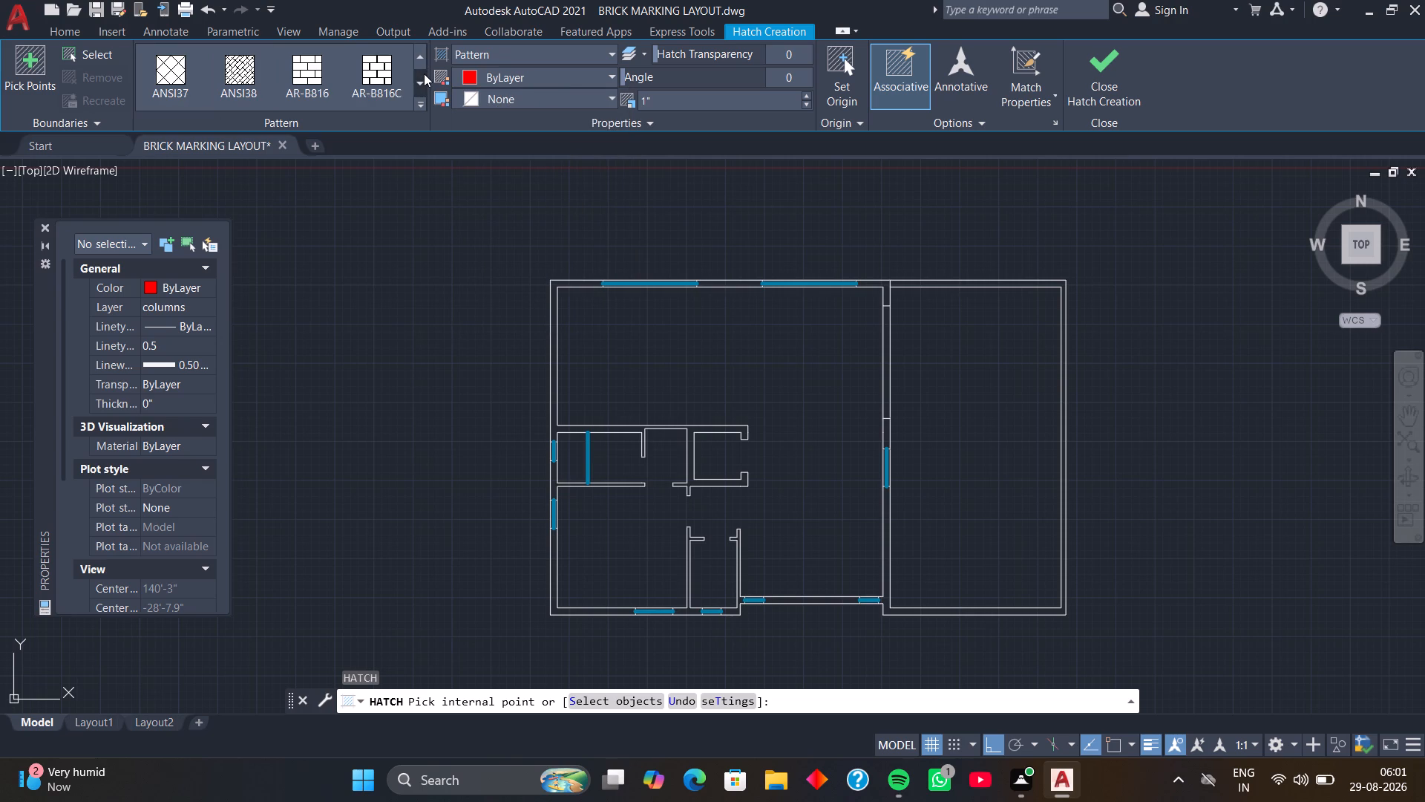
left_click(178, 78)
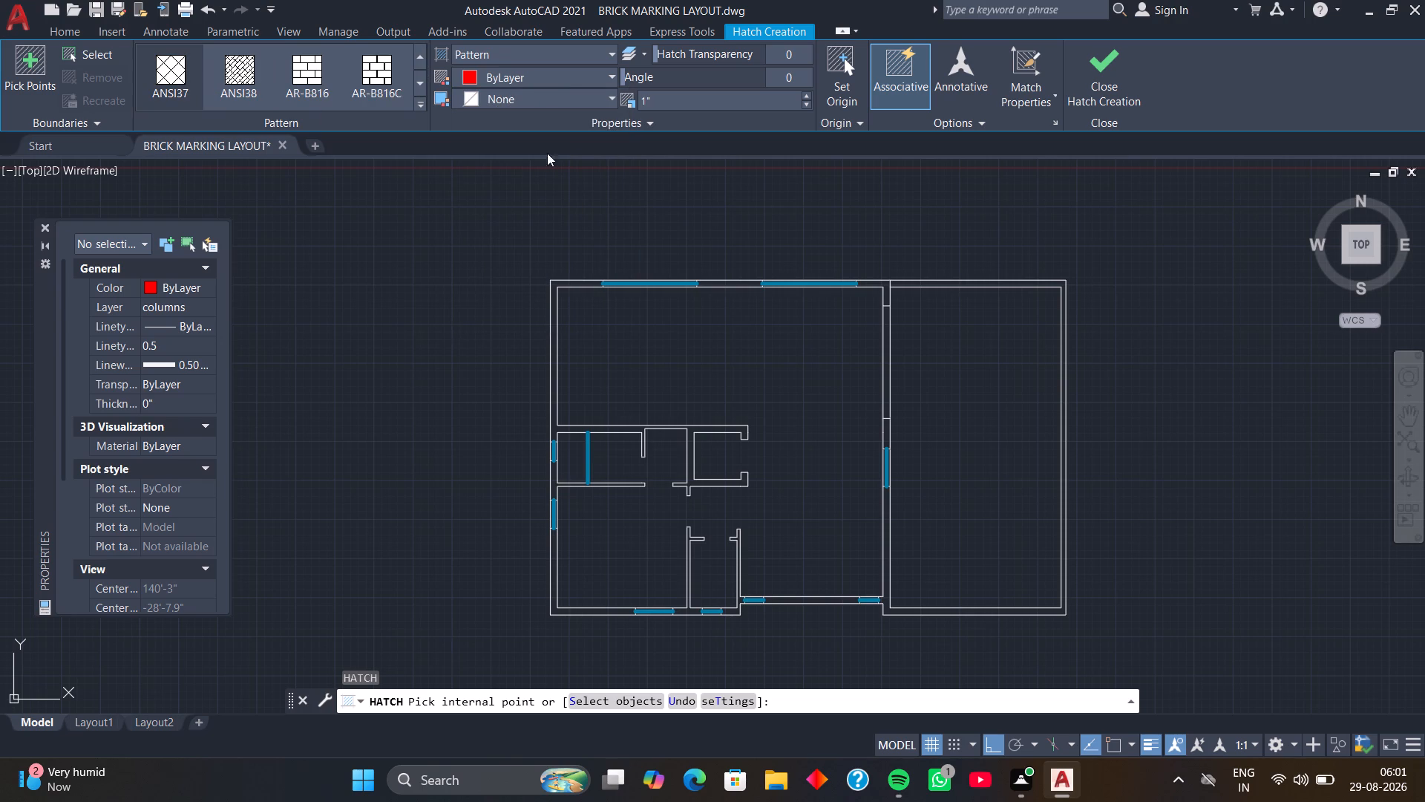
scroll(877, 336, "up", 2)
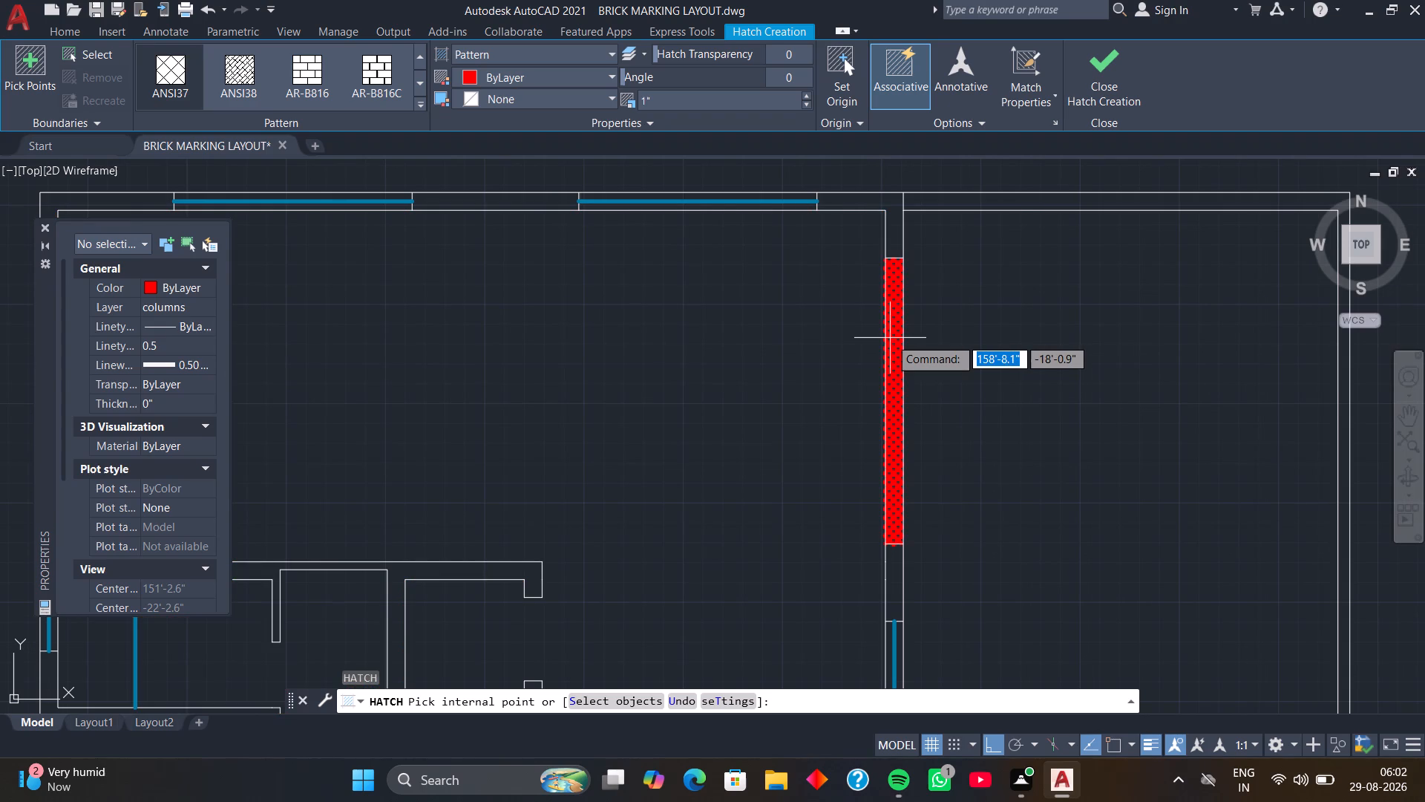
left_click(890, 338)
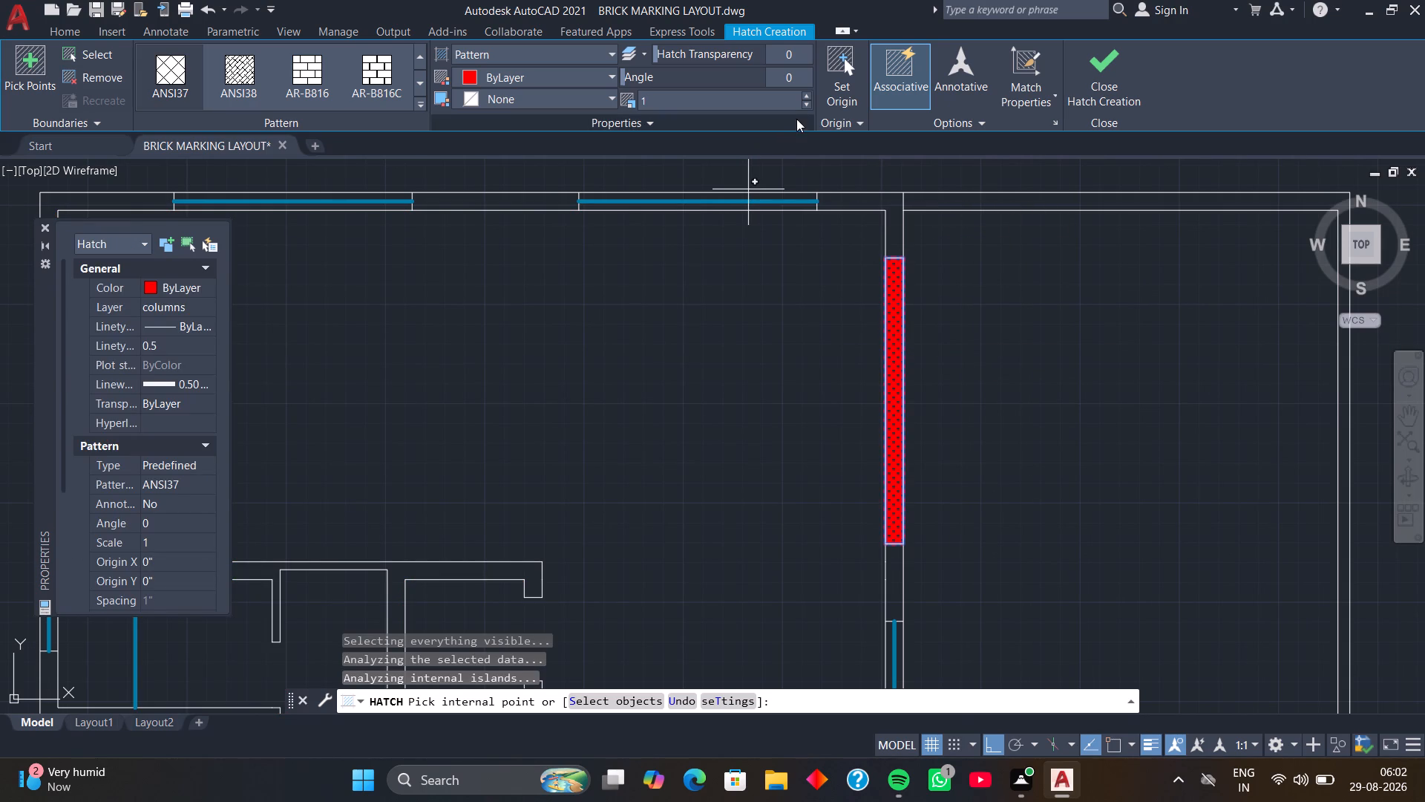
Set the new hatch's scale to 4 and finish the hatch.
scroll(814, 114, "up", 3)
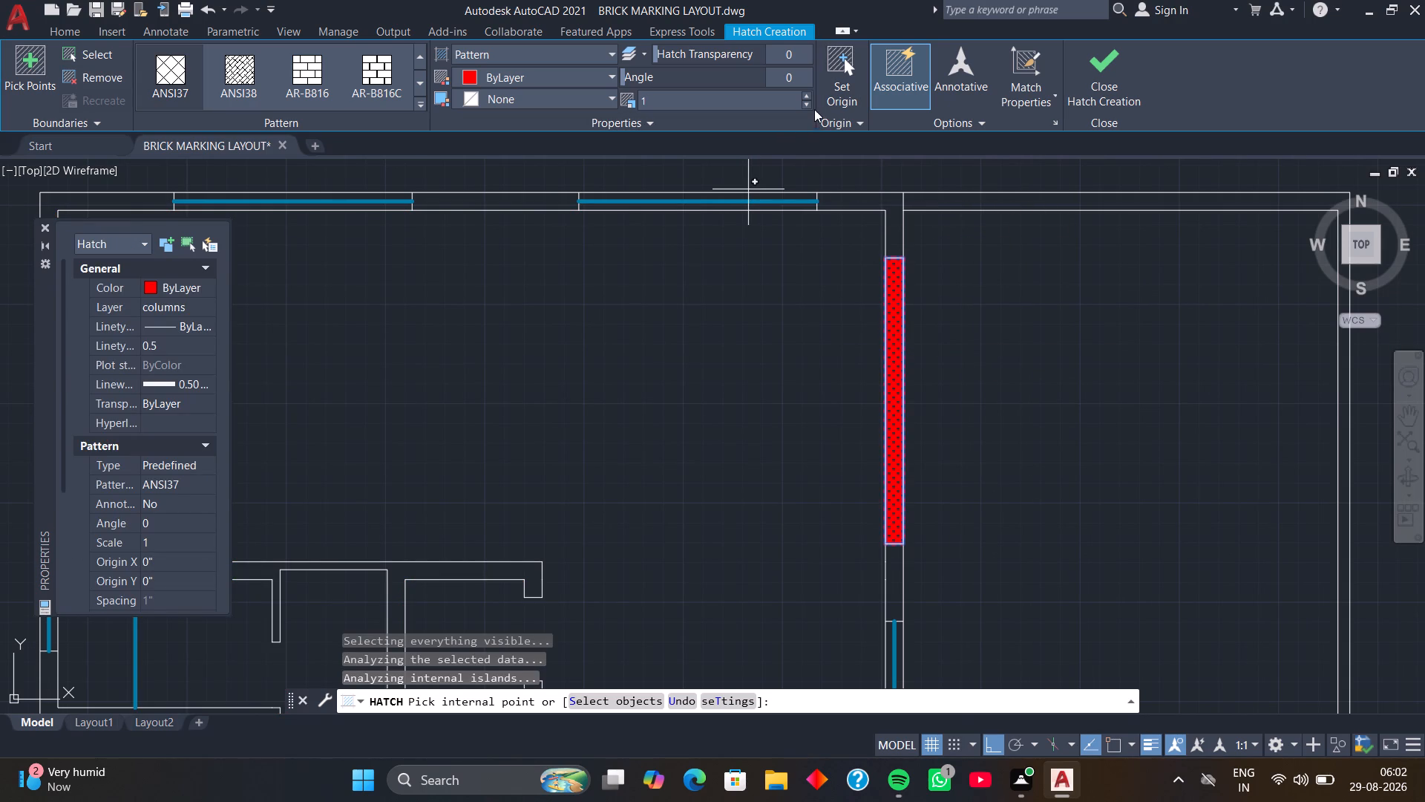
left_click(810, 94)
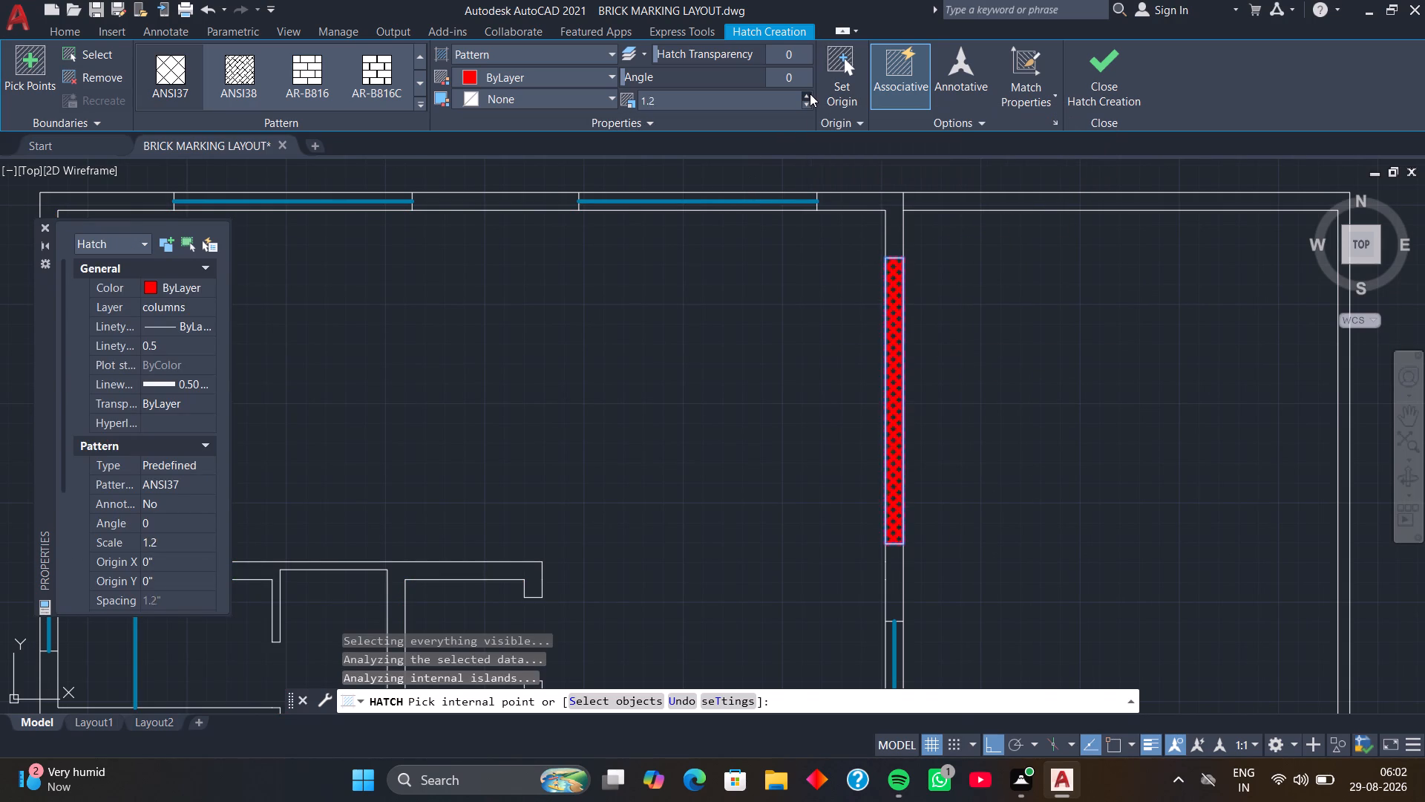
left_click(810, 94)
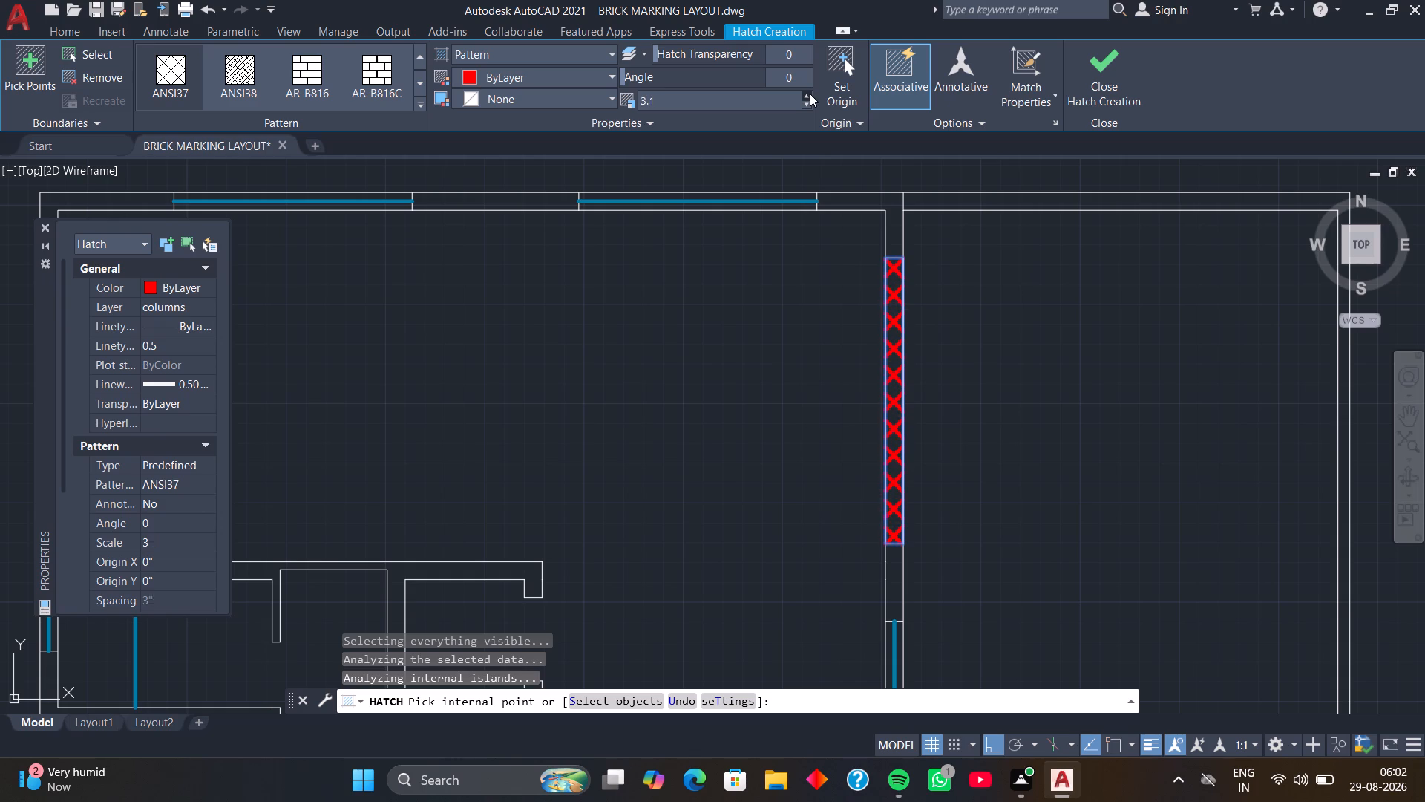
left_click(810, 94)
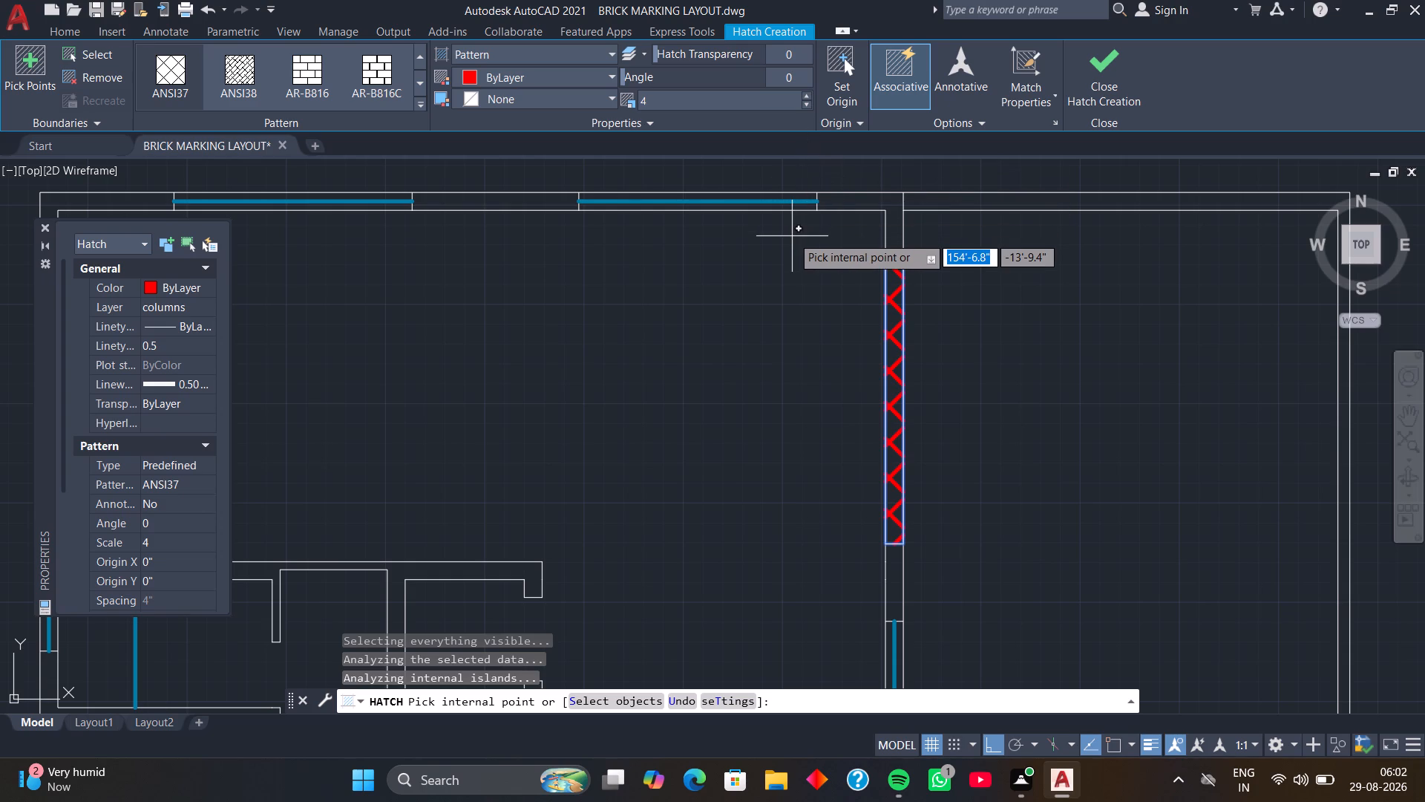
key("Escape")
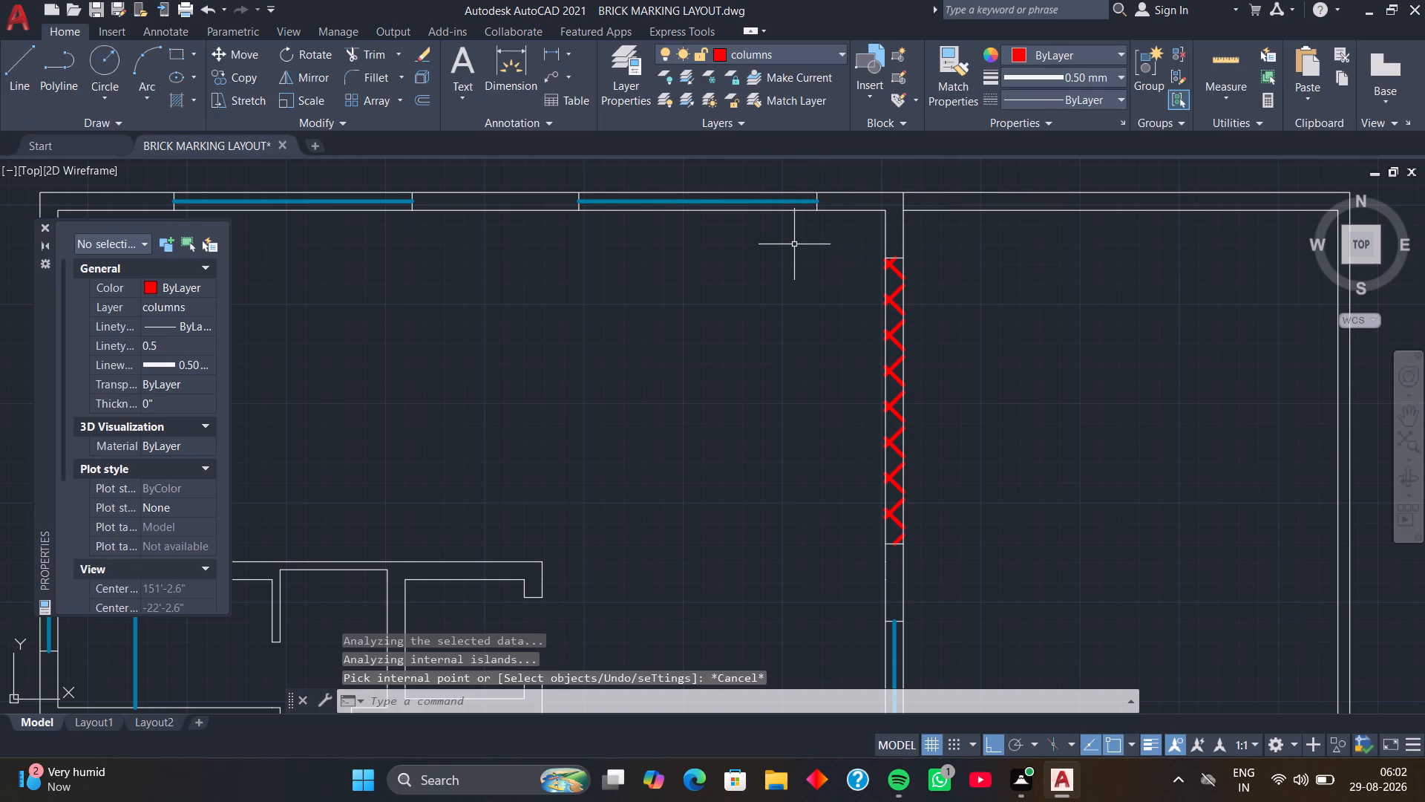
Delete the thick red hatch from the long northern opening in the wall beside the large east room.
left_click(891, 304)
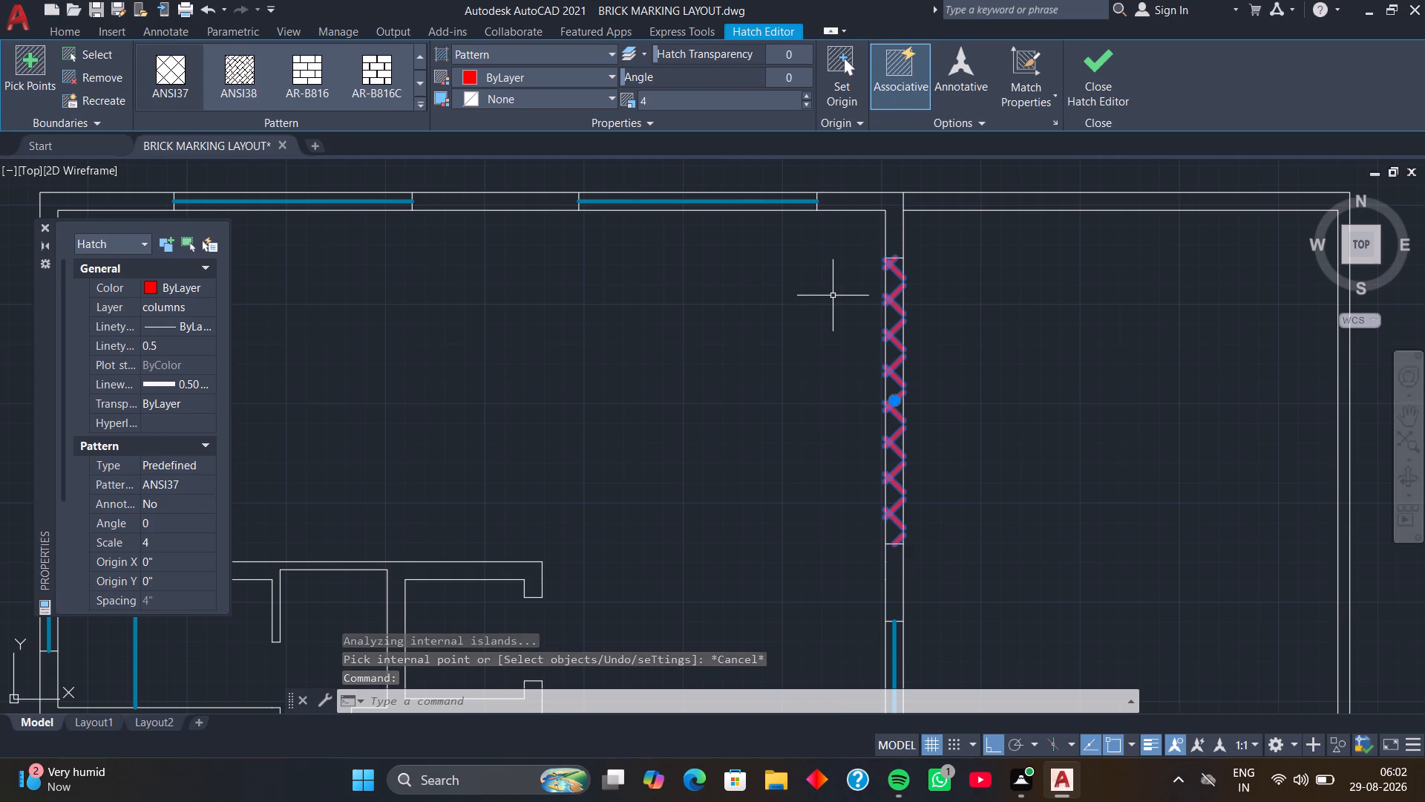
key("Delete")
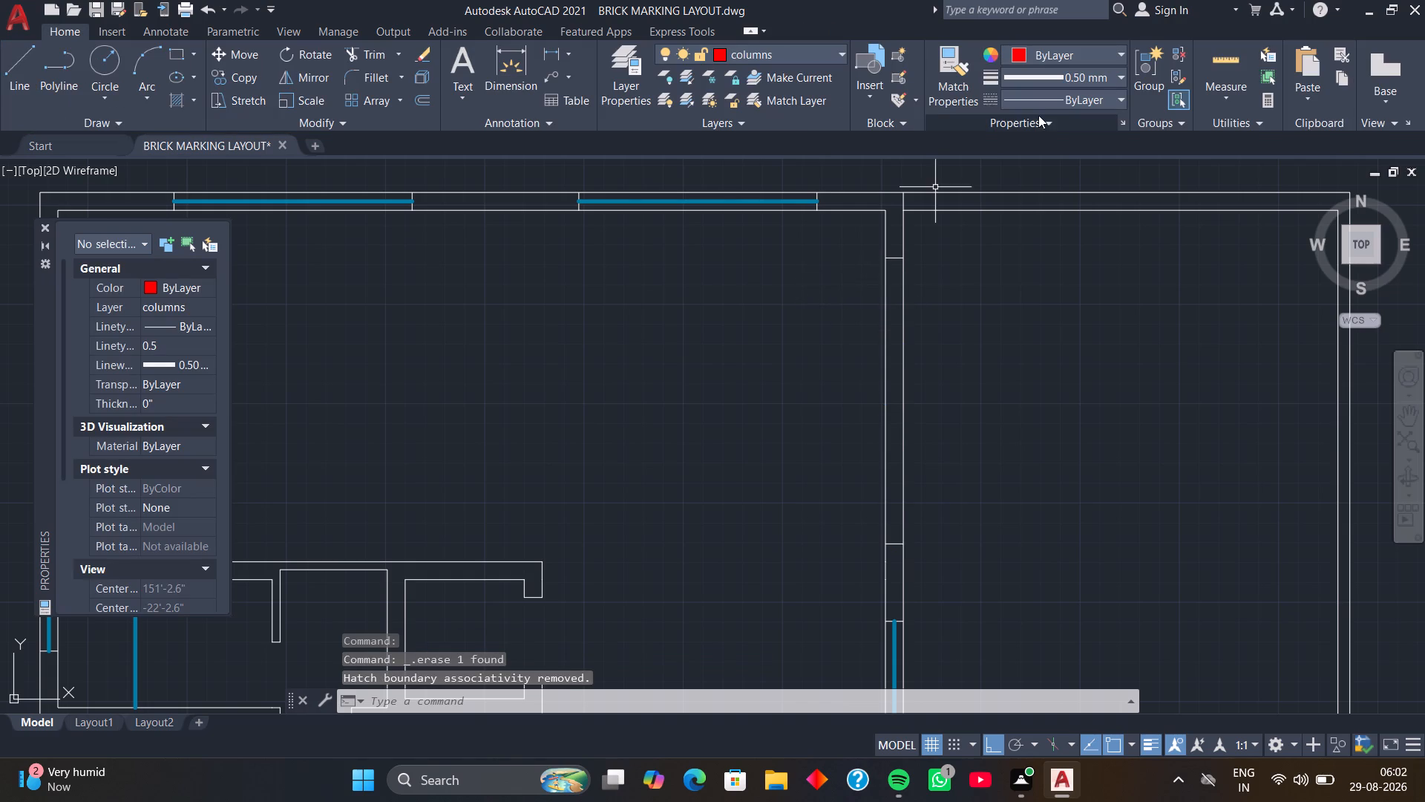
Set the current lineweight to ByLayer and hatch the same long opening with ANSI37 in ByLayer colour at scale 4.
left_click(1121, 74)
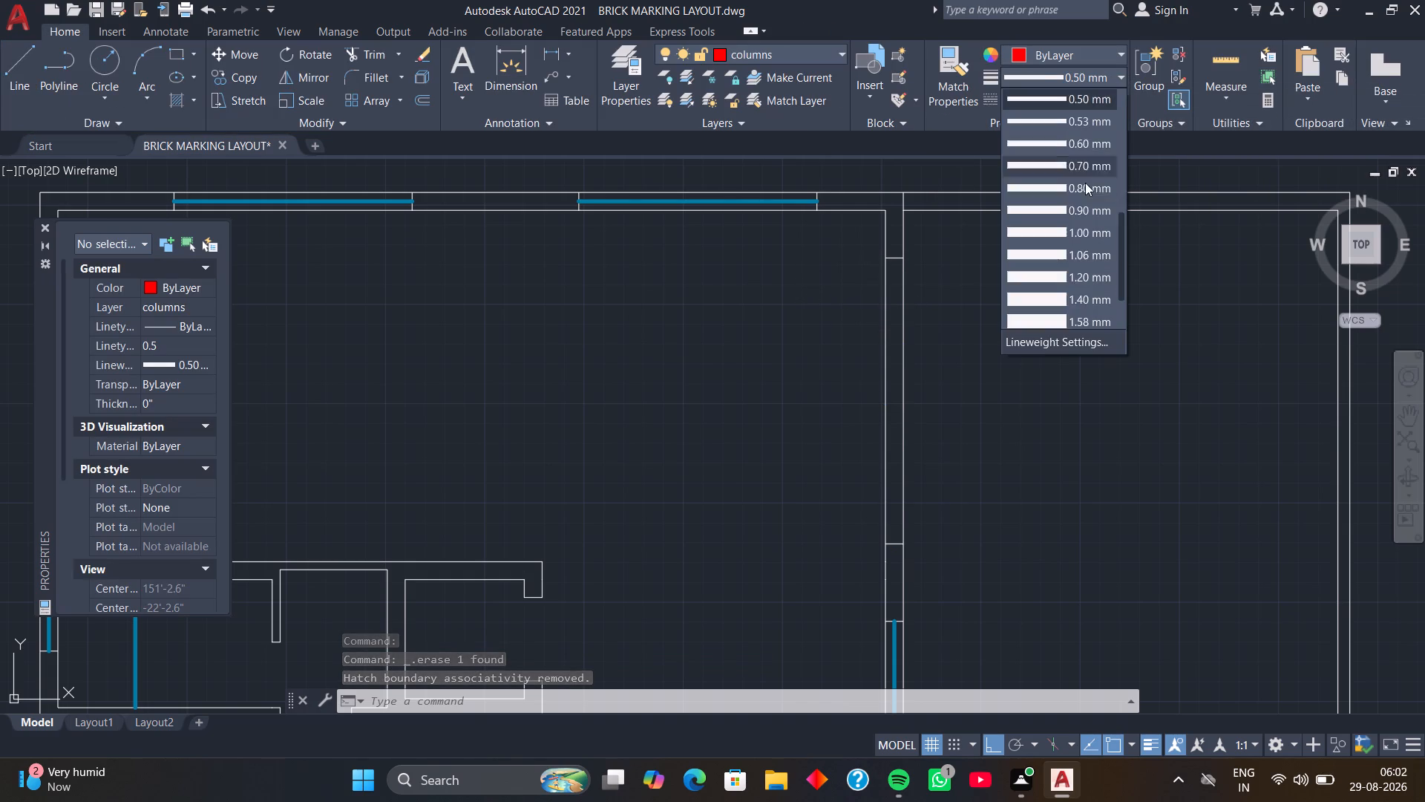
scroll(1068, 137, "up", 12)
left_click(1054, 94)
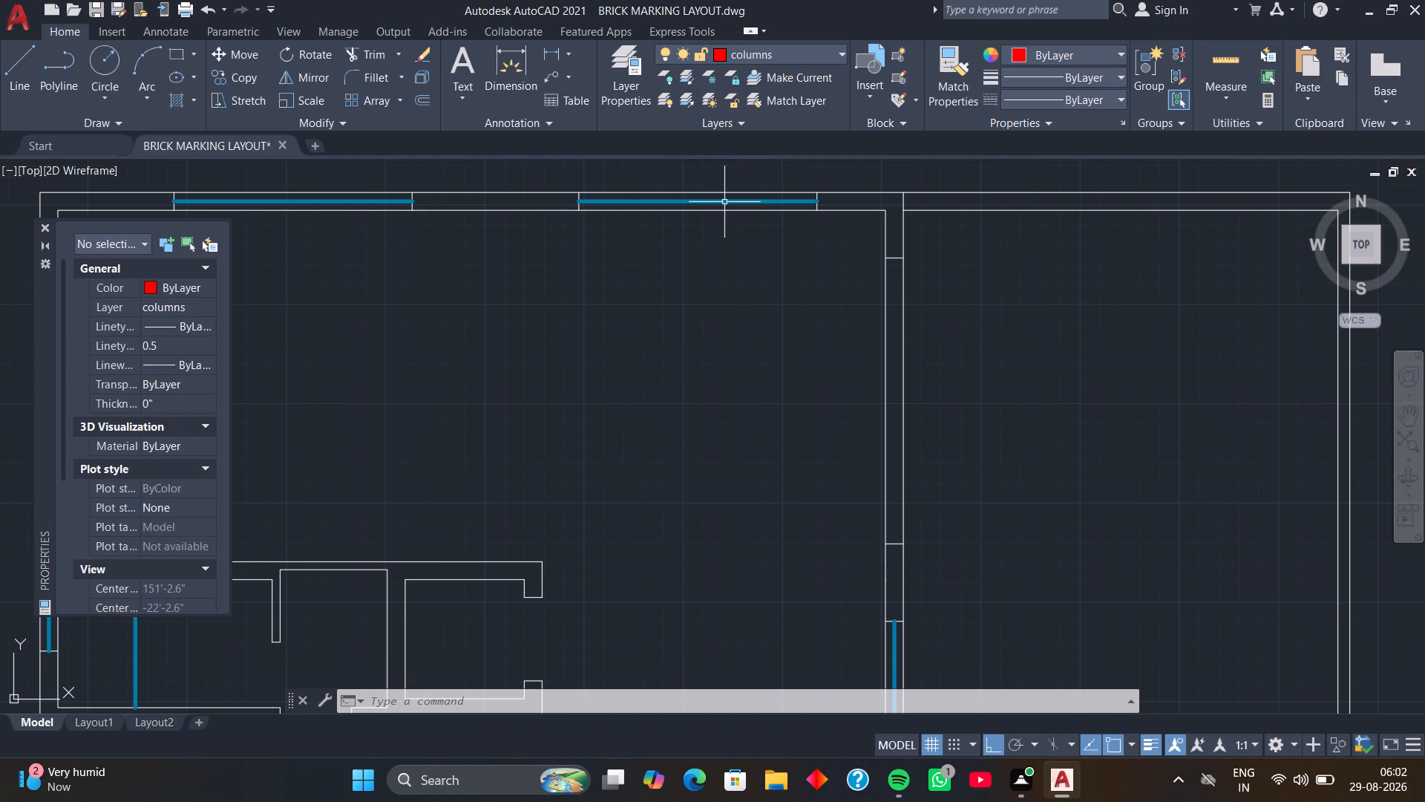
type("h")
key("space")
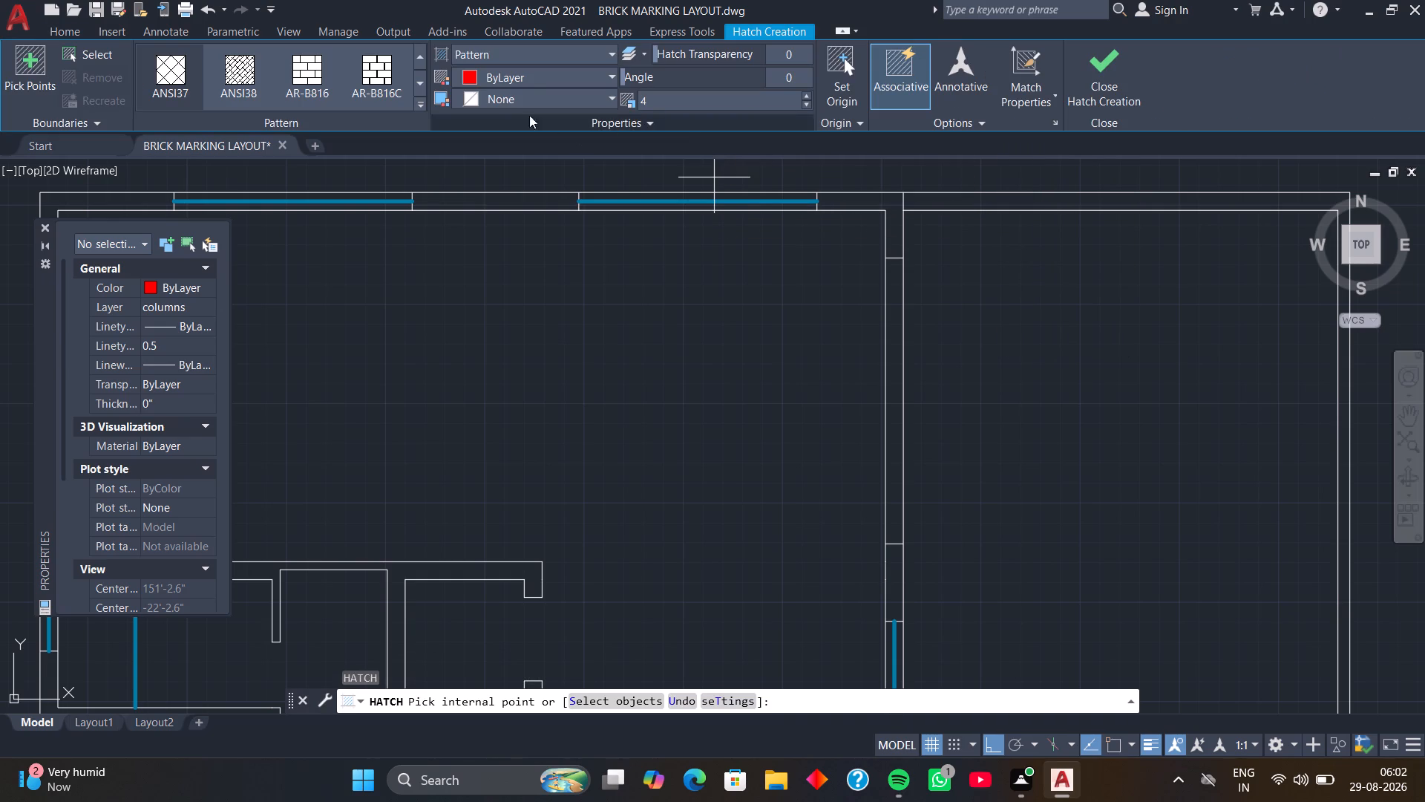
left_click(540, 78)
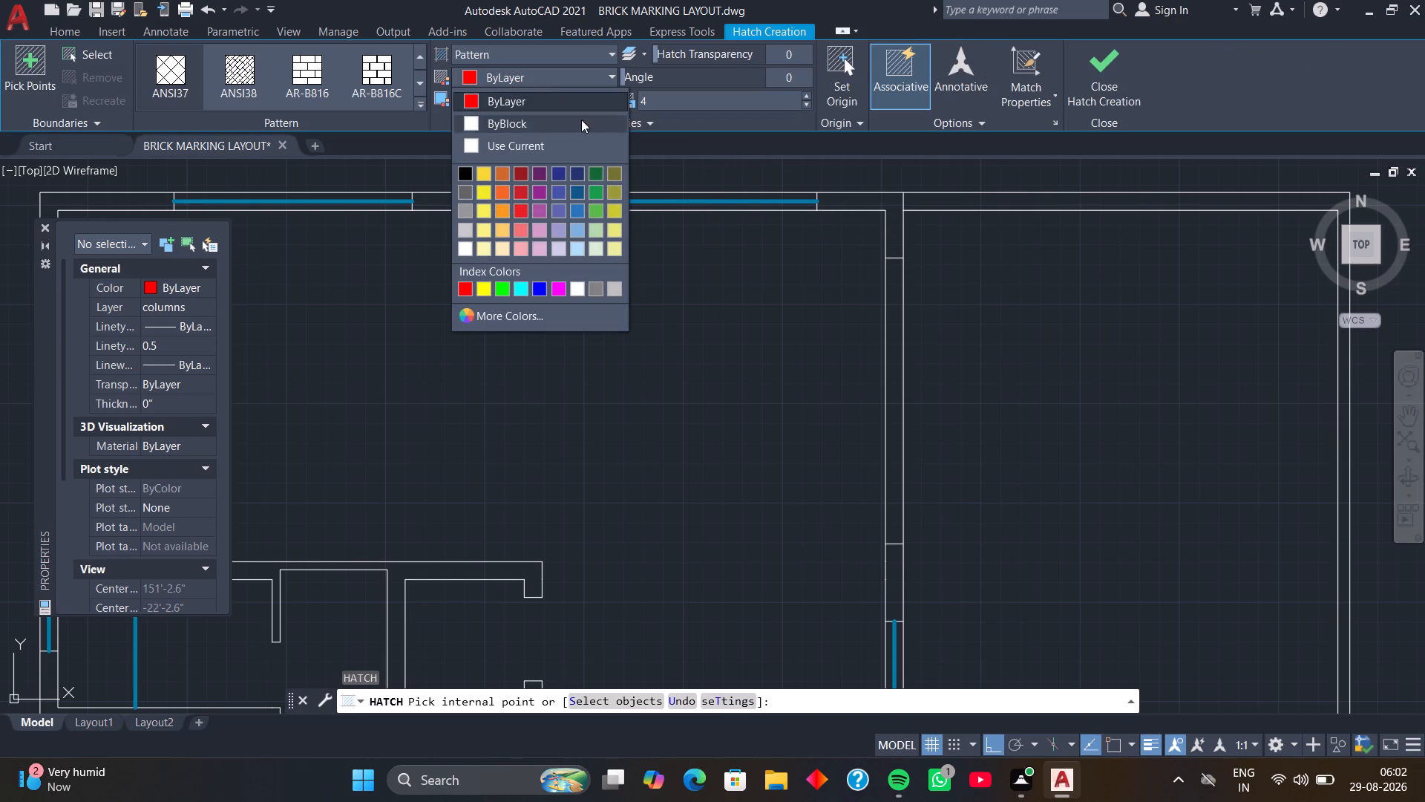
left_click(533, 77)
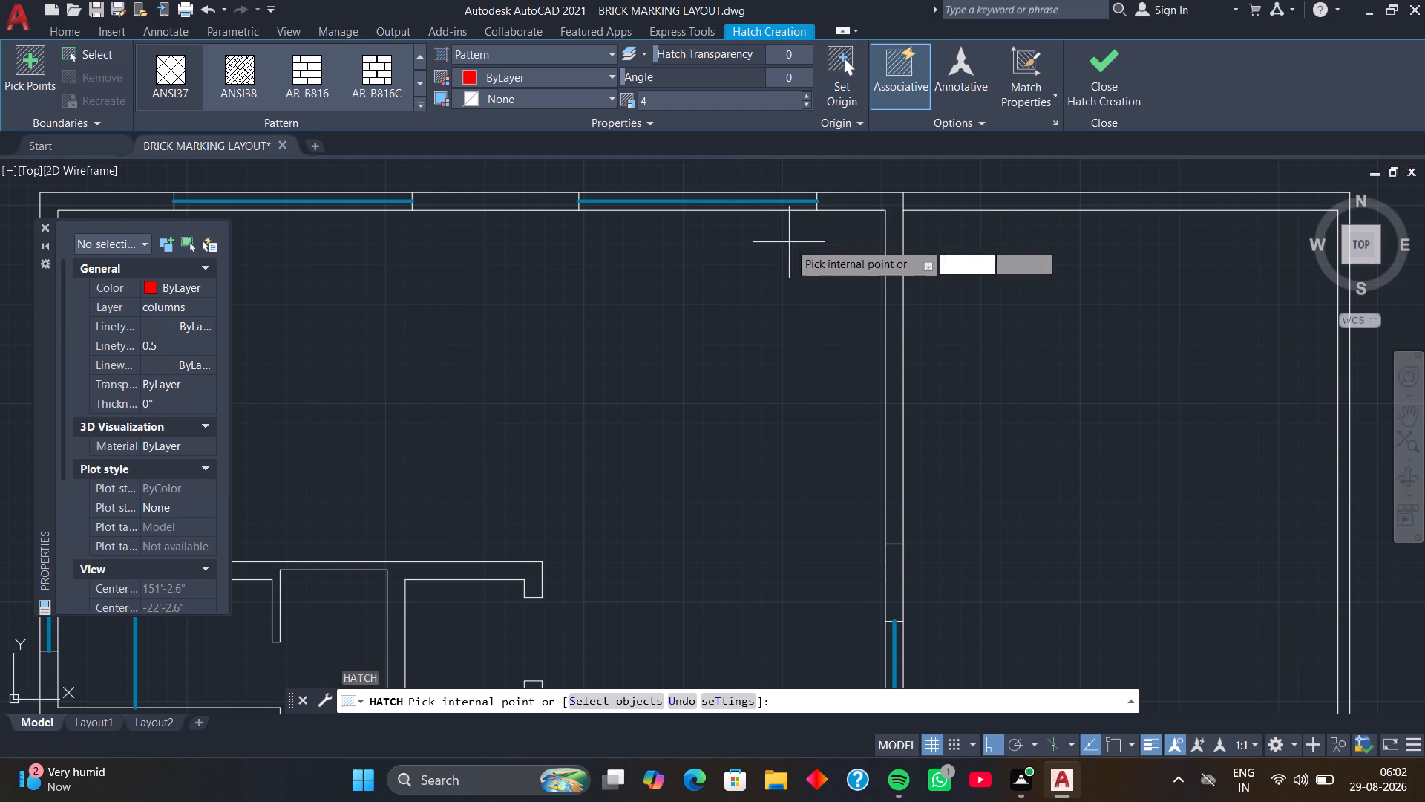
left_click(891, 328)
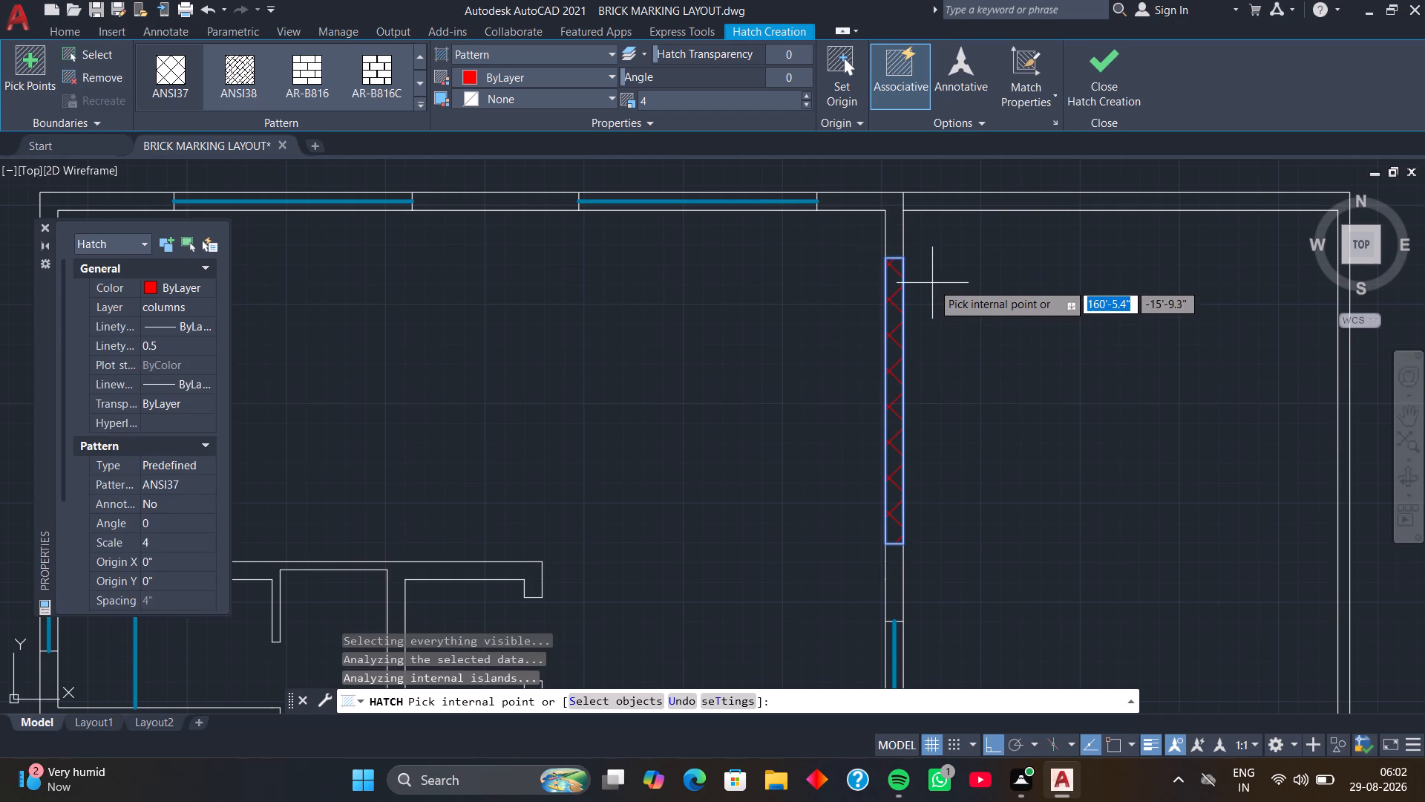
left_click(1103, 72)
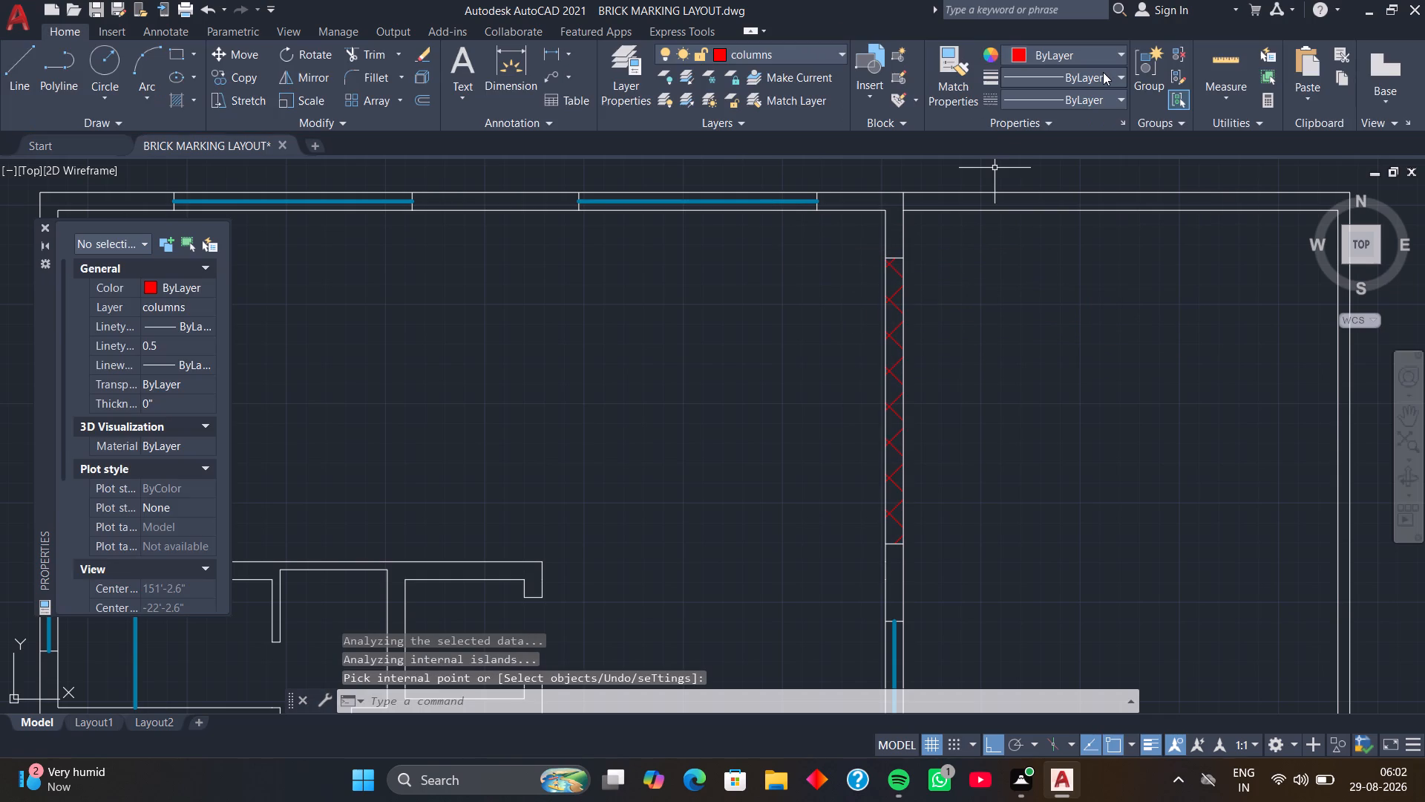
Hatch the northwest corner wall and its connected interior walls with a solid fill in colour 0,0,0.
scroll(1103, 72, "down", 2)
scroll(1078, 265, "down", 2)
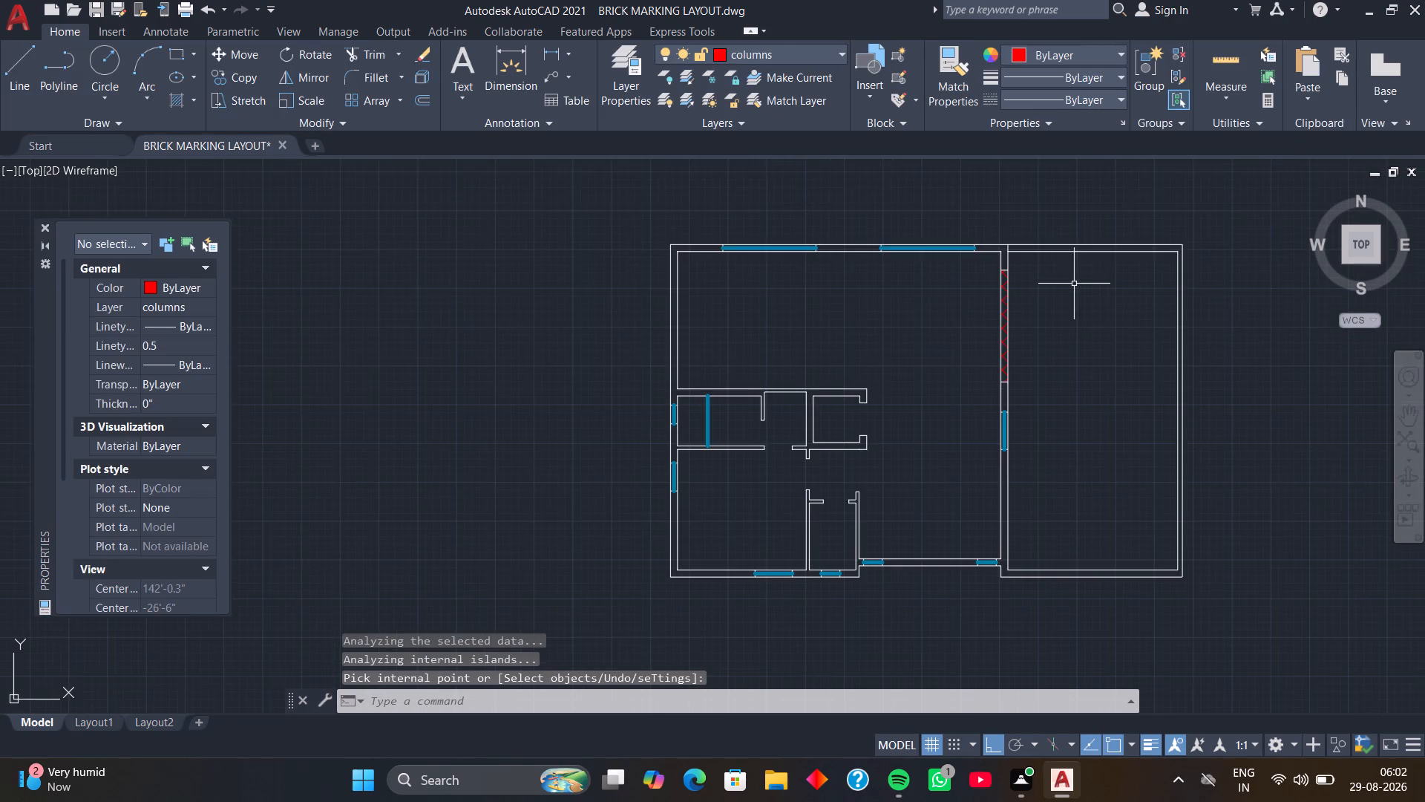
middle_click_drag(1075, 250, 1009, 163)
middle_click_drag(992, 269, 999, 233)
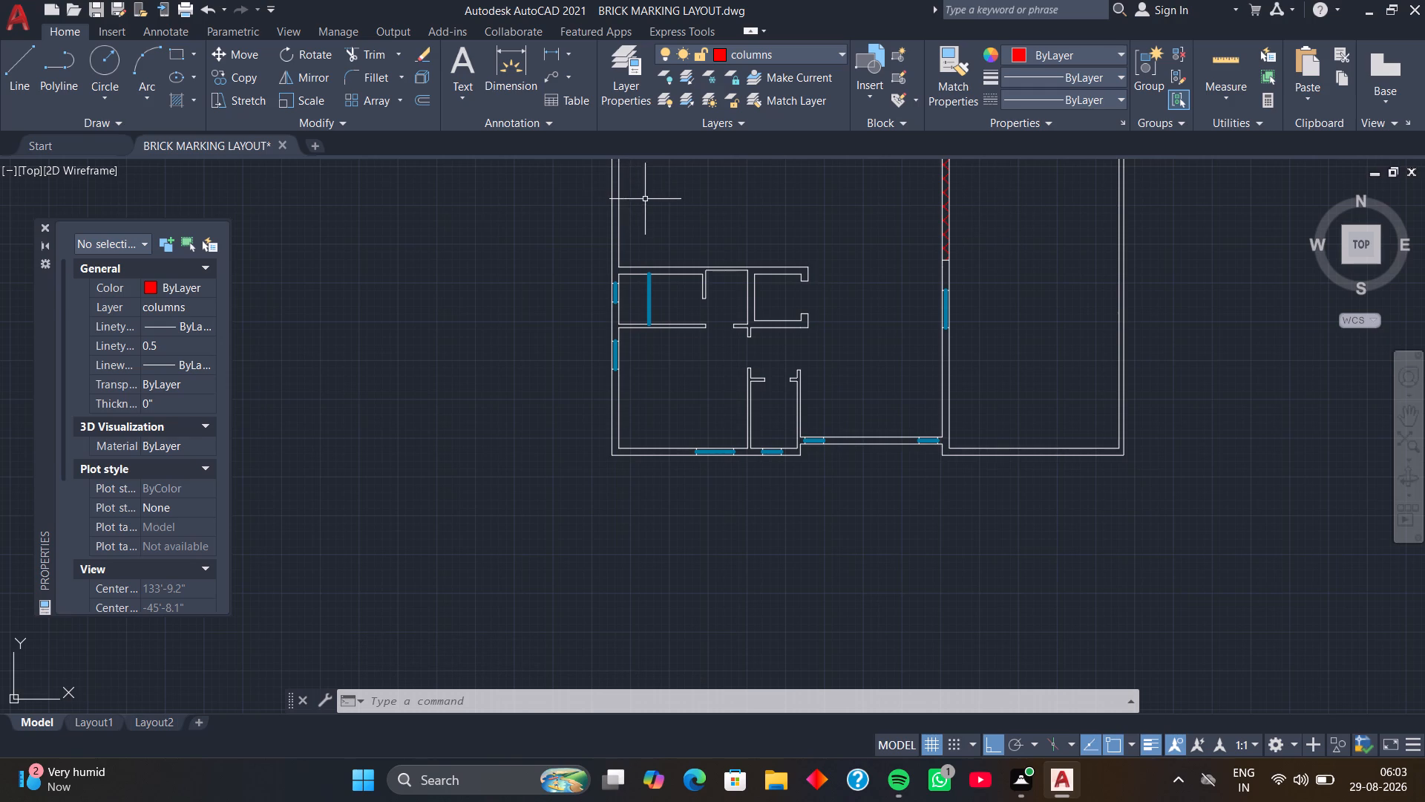
scroll(665, 215, "down", 1)
middle_click_drag(670, 229, 621, 377)
middle_click_drag(620, 330, 661, 338)
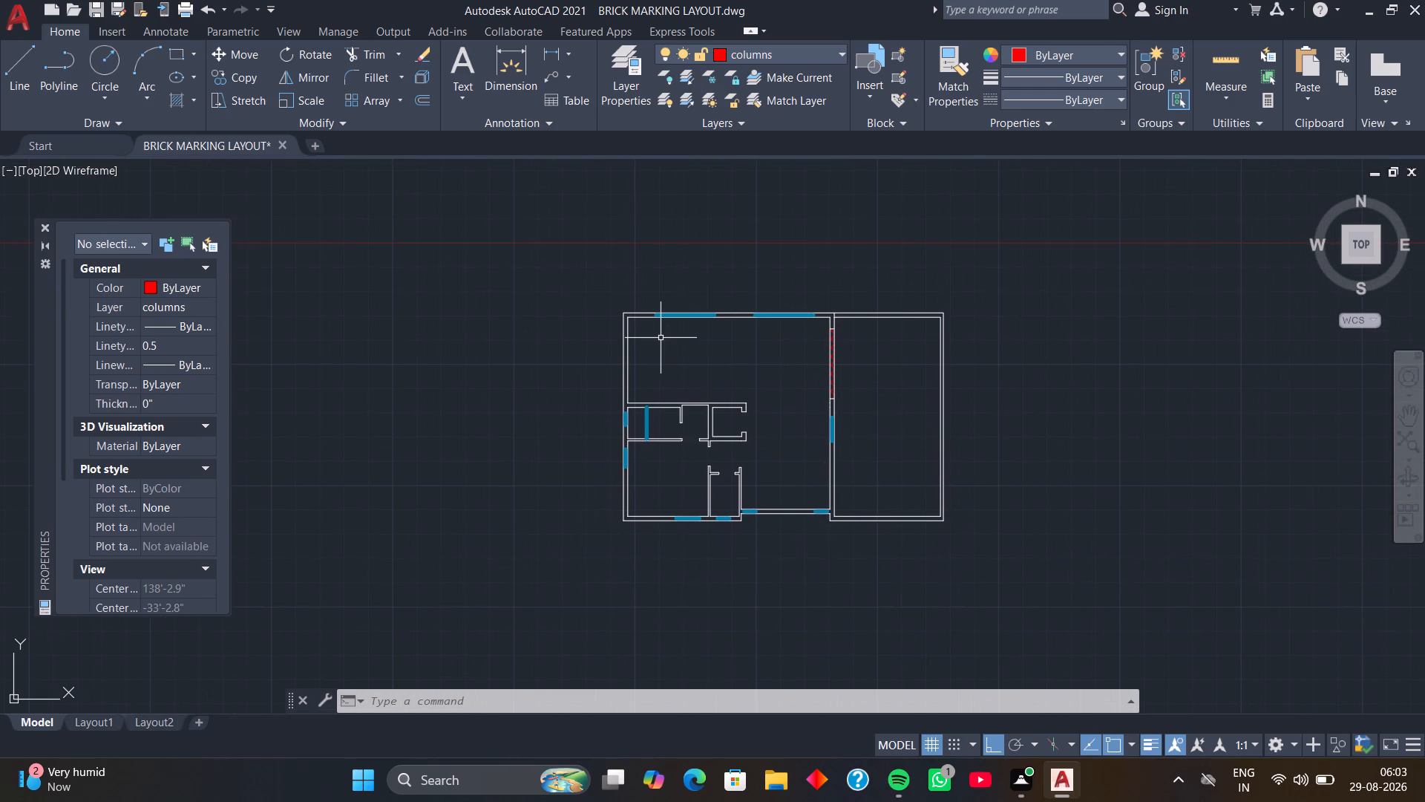
key("h")
key("space")
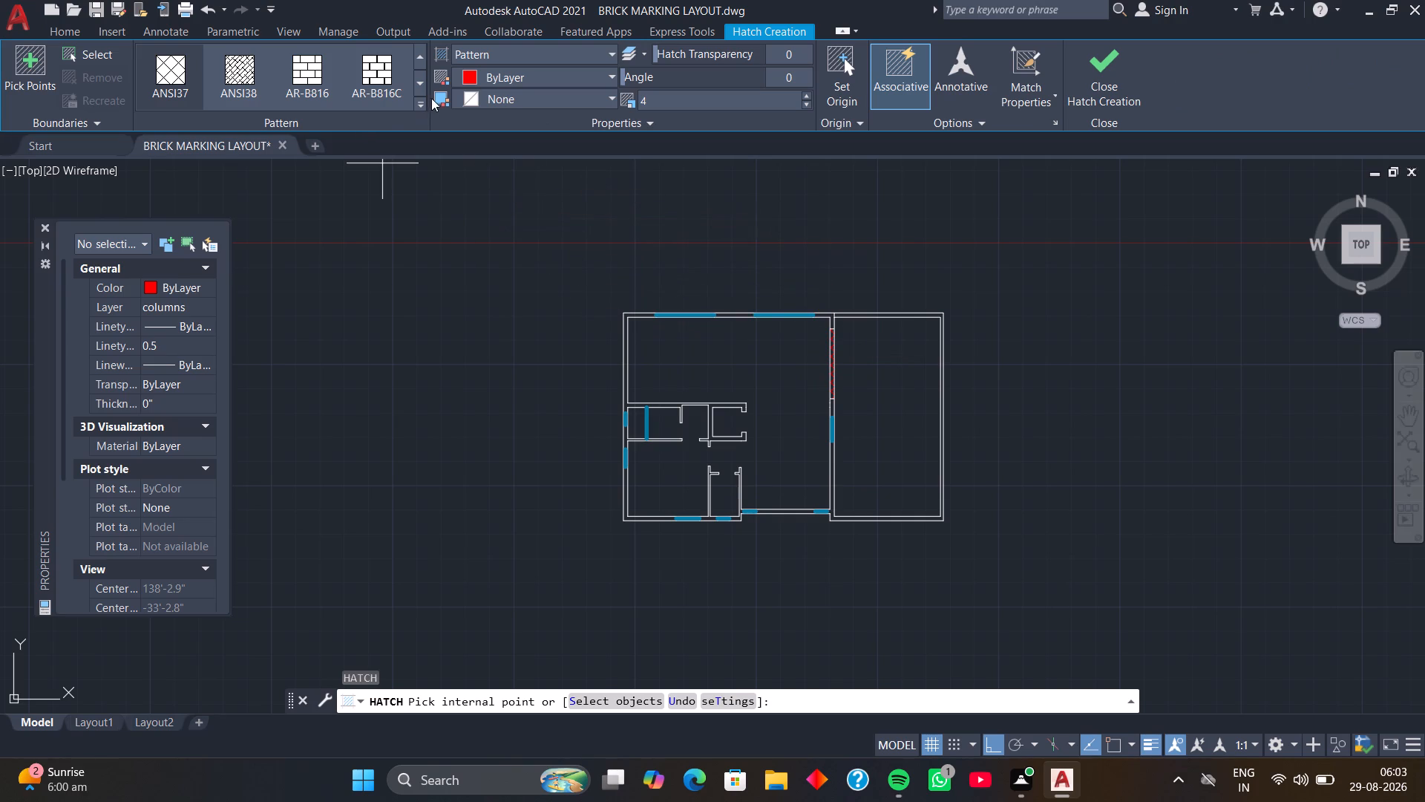
left_click(607, 48)
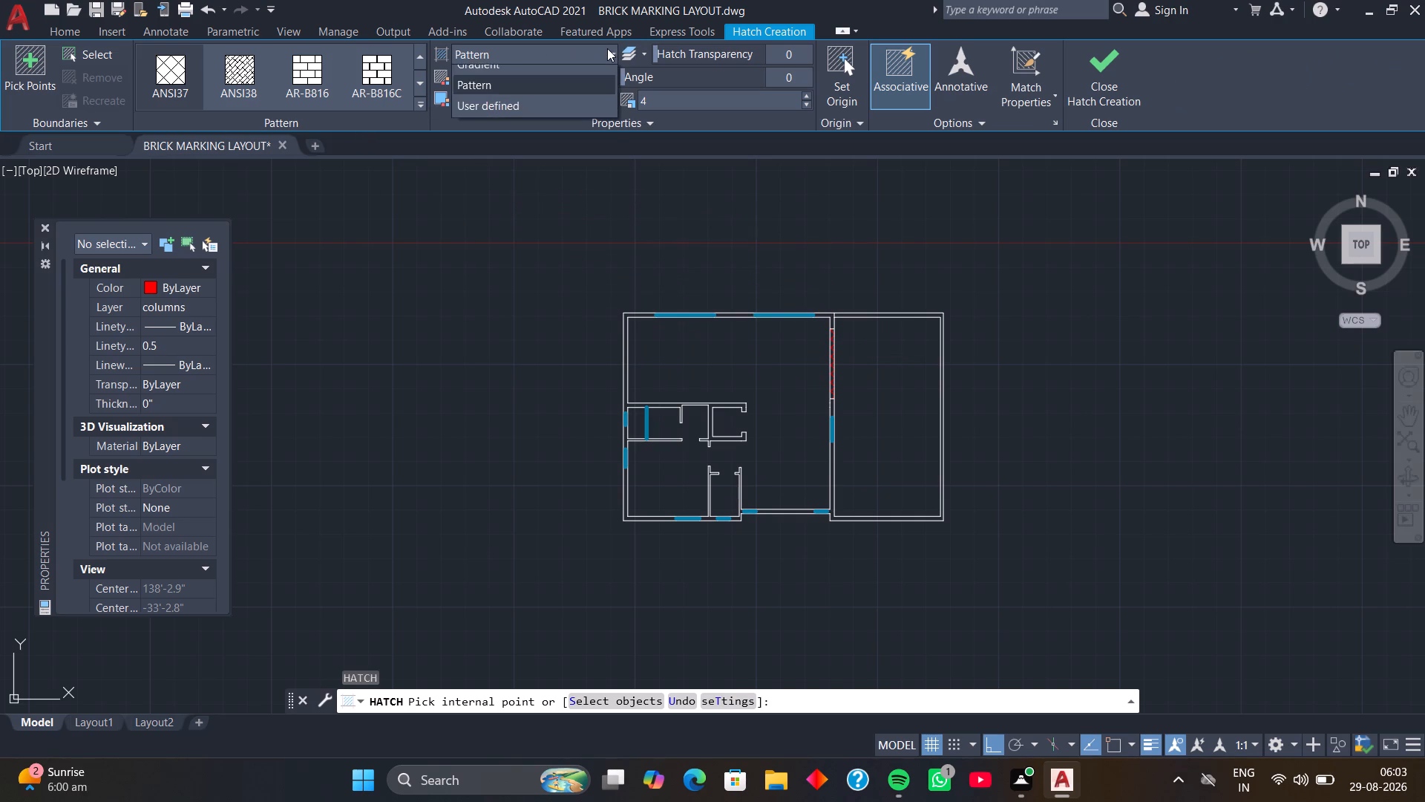
left_click(569, 85)
left_click(606, 74)
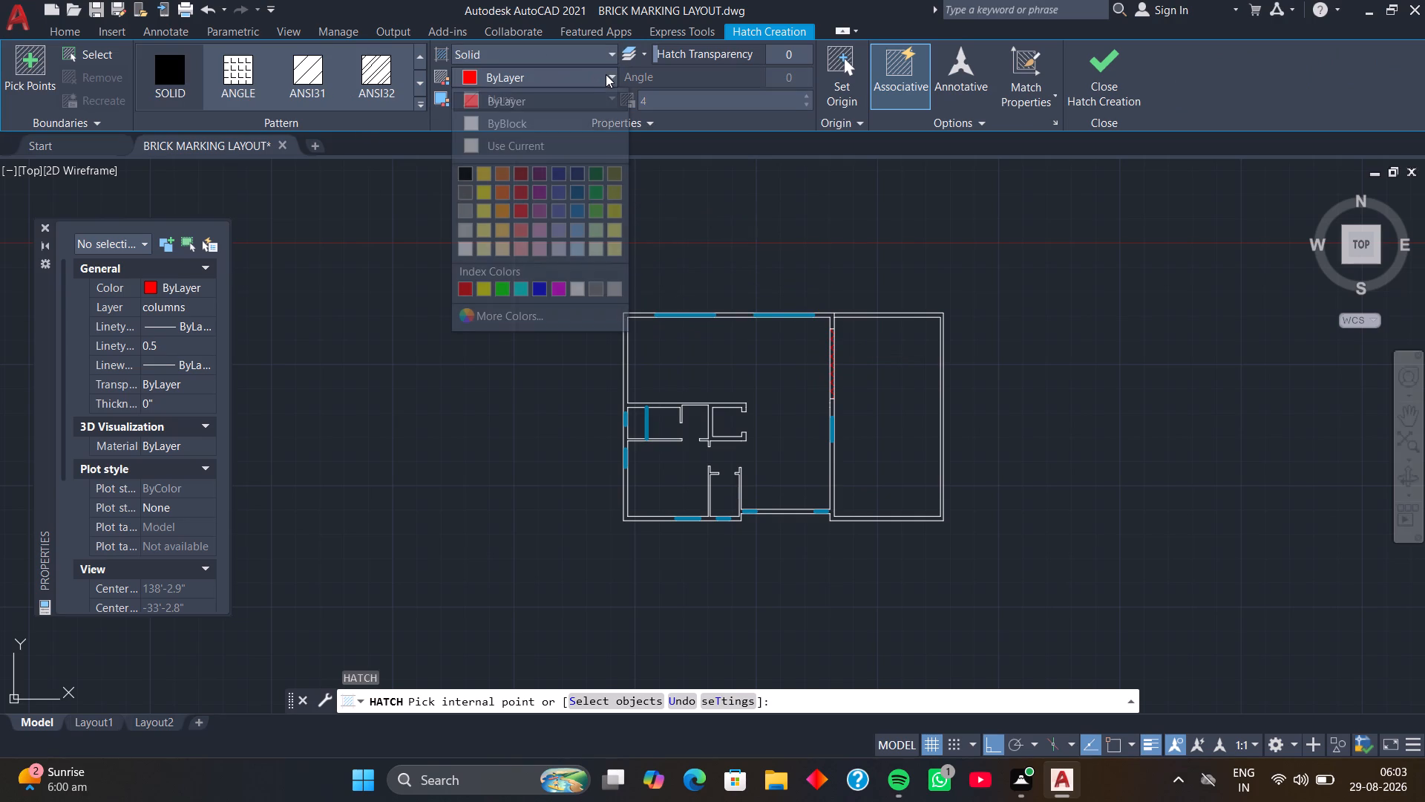
left_click(459, 175)
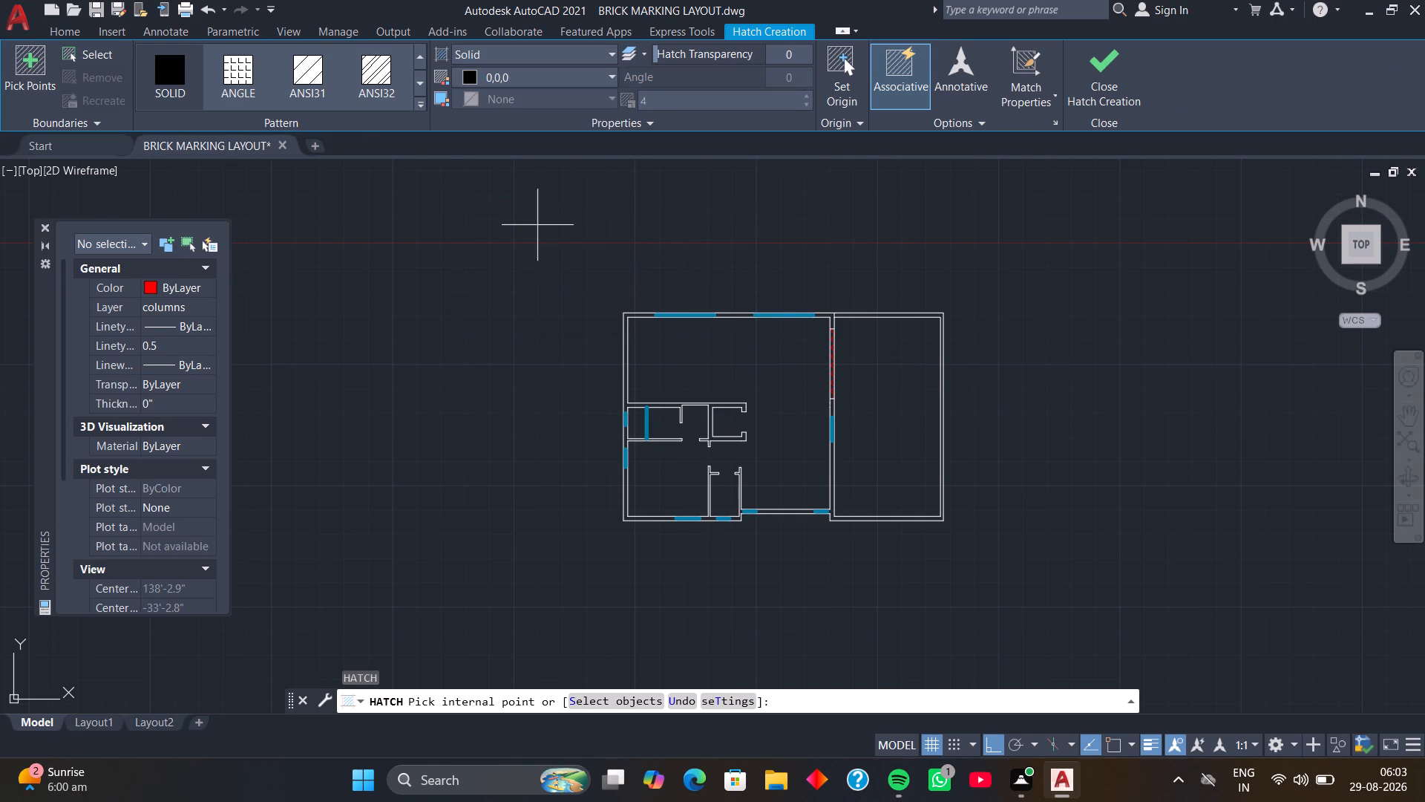
scroll(629, 322, "up", 3)
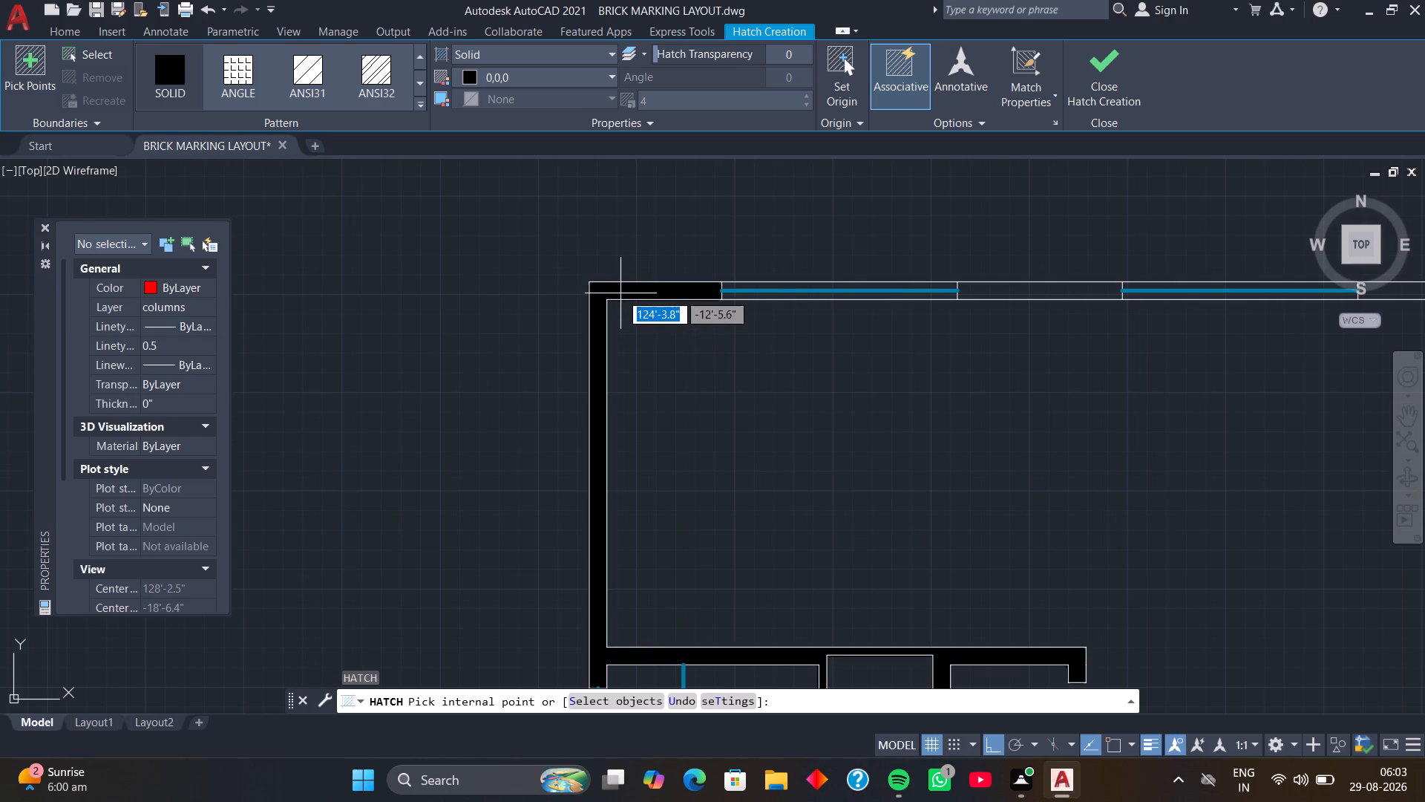
left_click(620, 293)
key("space")
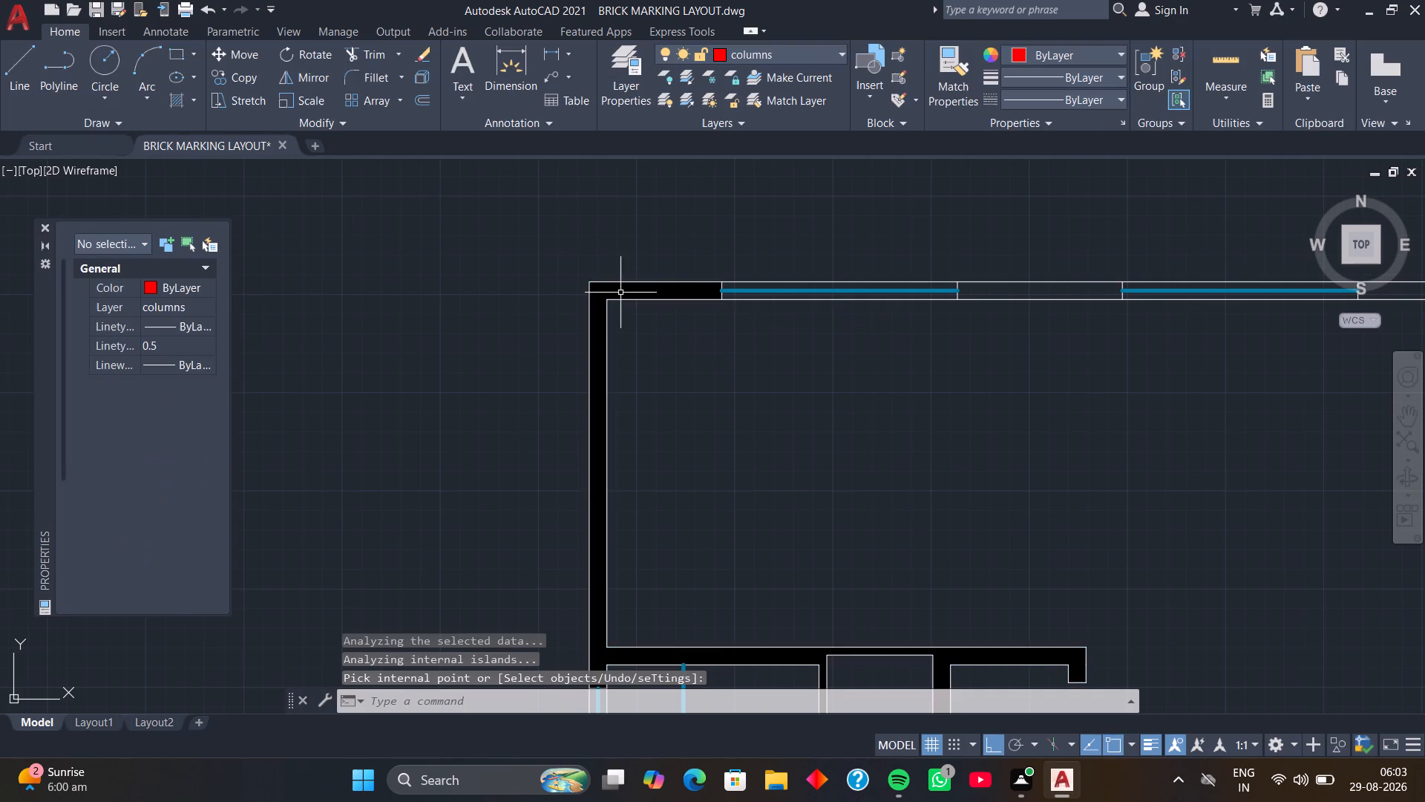
Fill the north wall section between the two windows and the corner piece above the red-hatched opening with the solid black hatch.
scroll(668, 337, "down", 2)
middle_click_drag(687, 374, 635, 279)
scroll(780, 242, "up", 2)
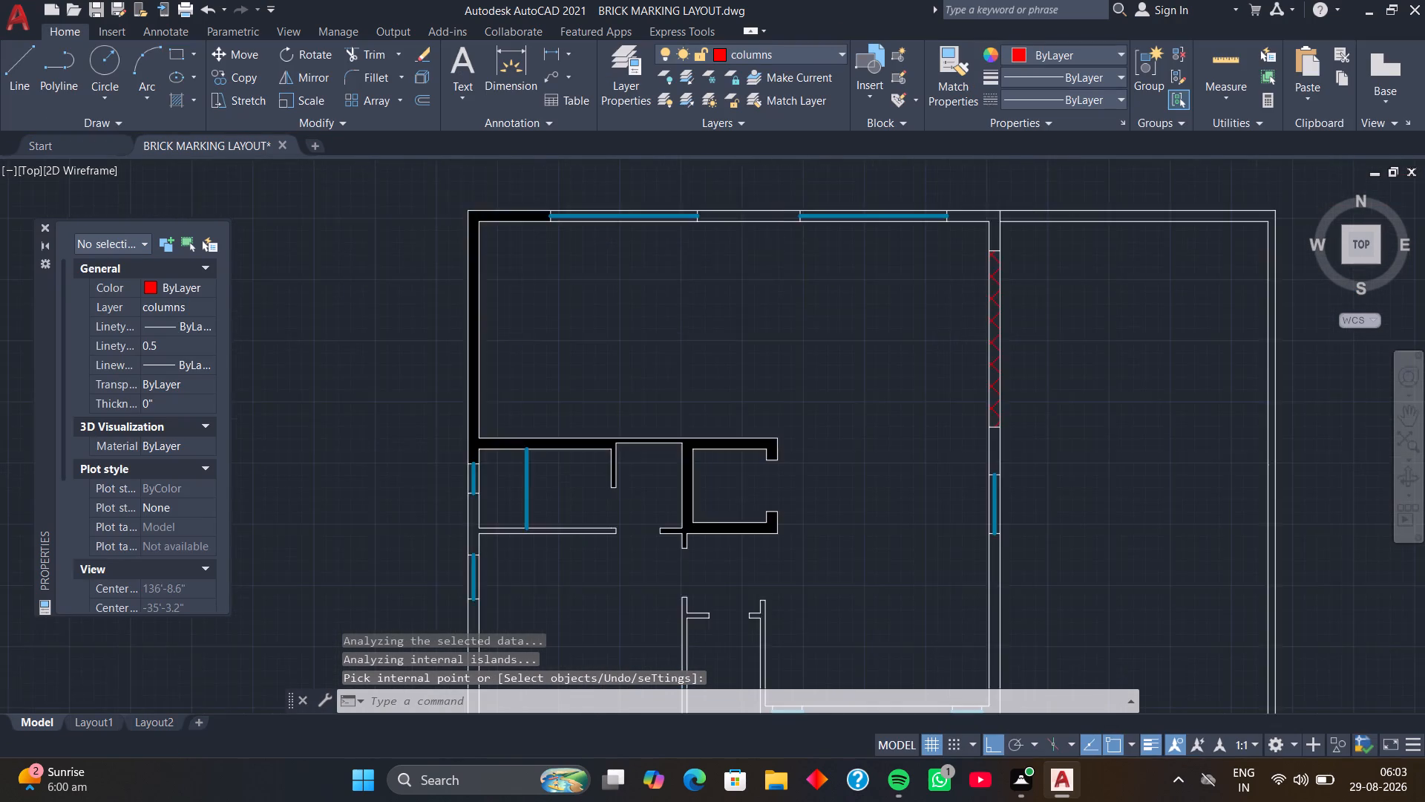
key("space")
left_click(744, 199)
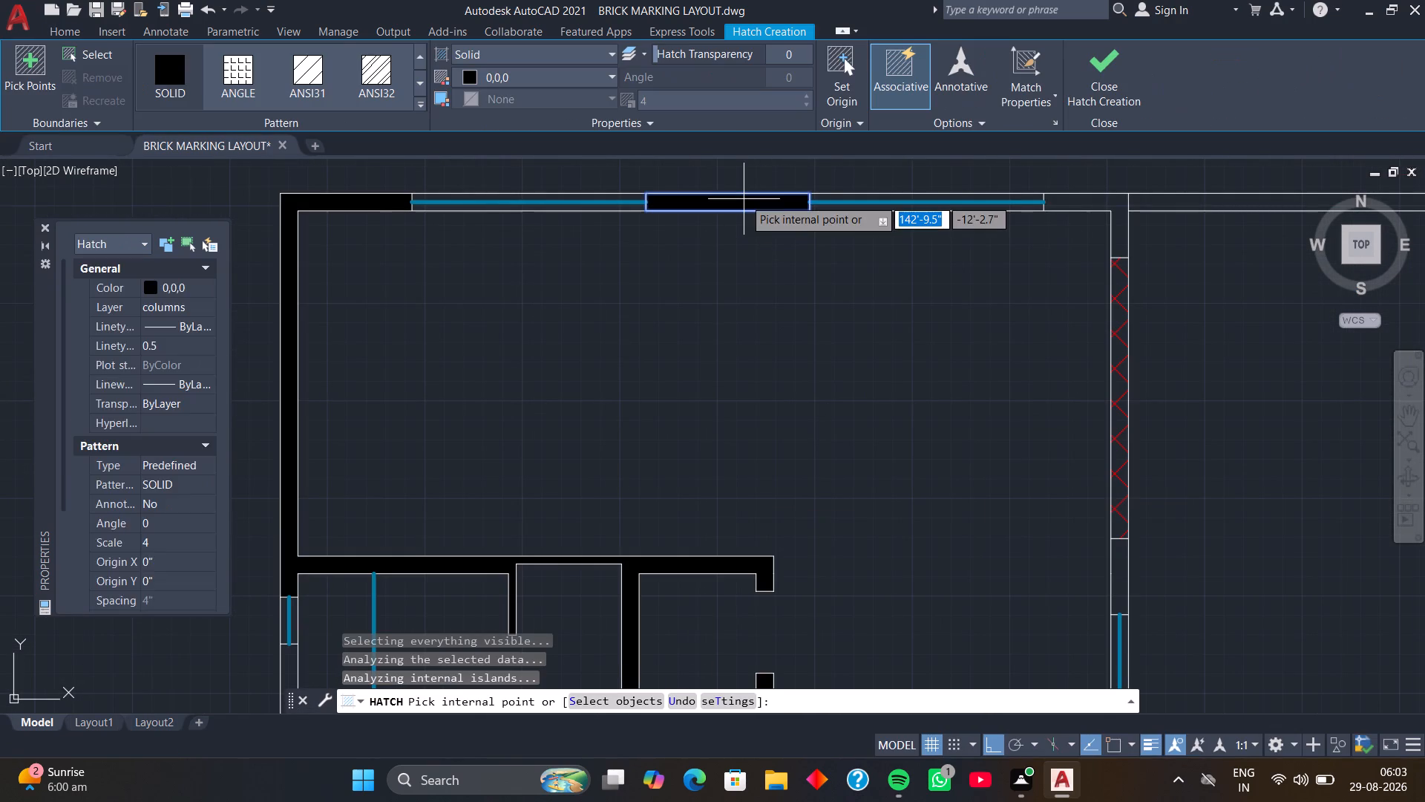
key("space")
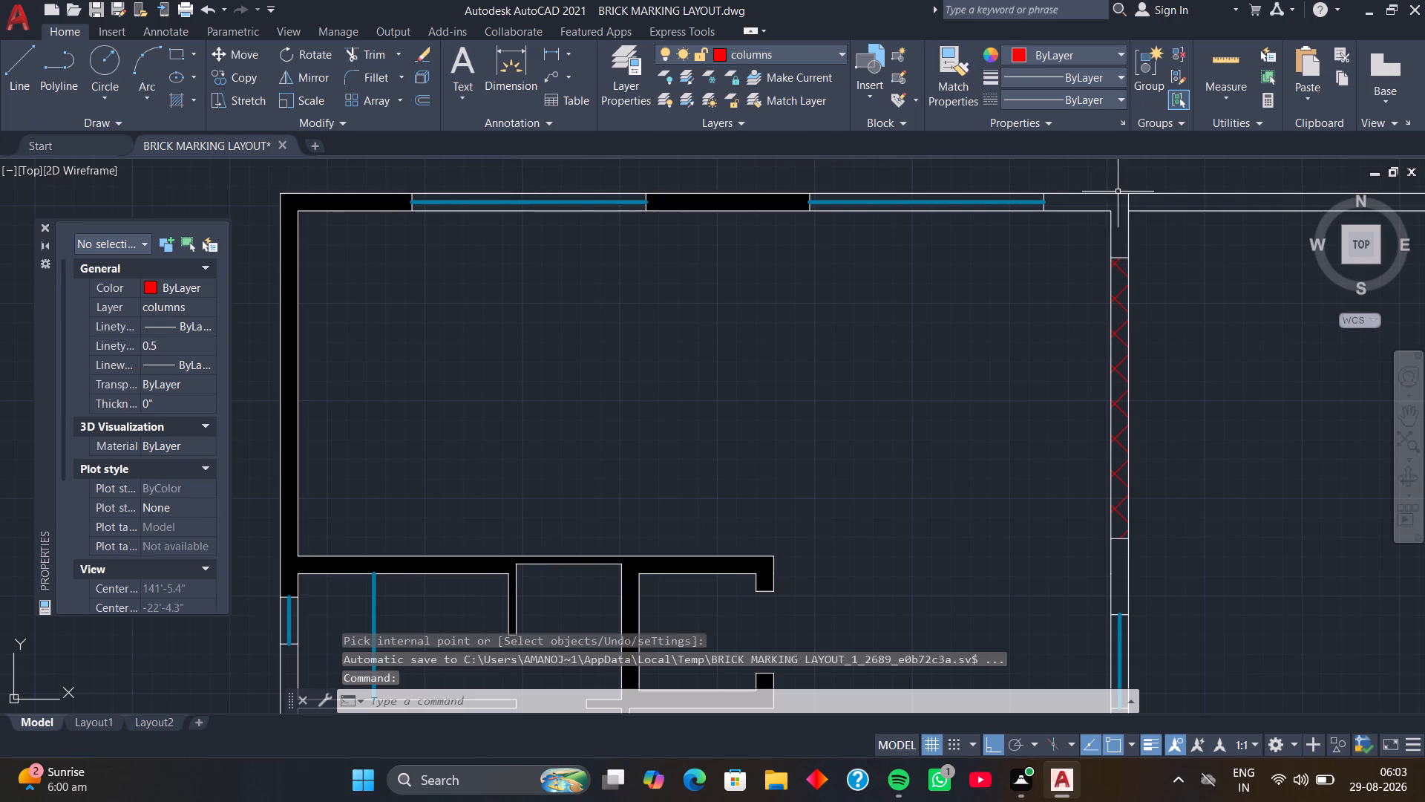
key("space")
left_click(1098, 203)
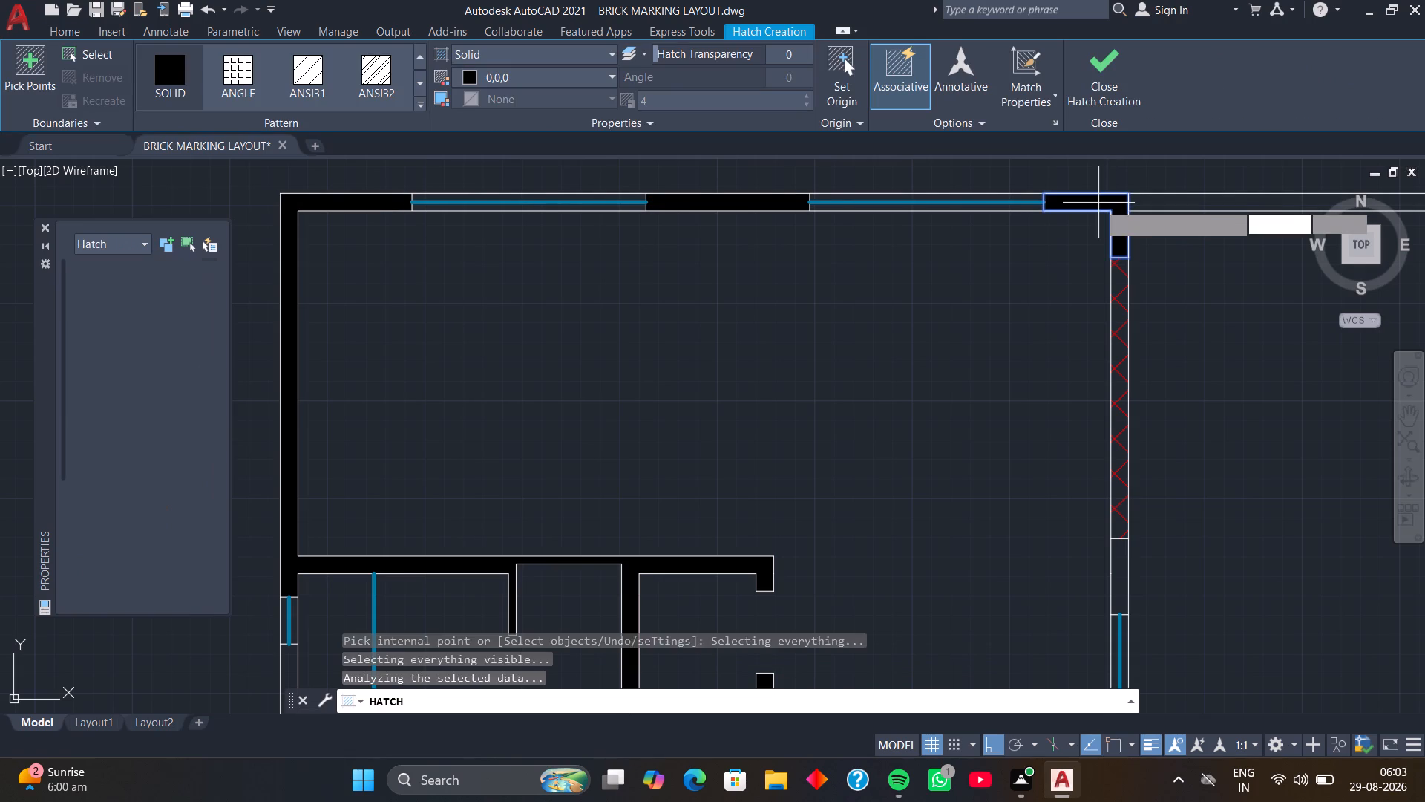
key("space")
Fill the west wall between its two windows, including the attached partition, and the southwest corner wall with the solid black hatch.
scroll(1072, 267, "down", 1)
middle_click_drag(1050, 301, 1049, 211)
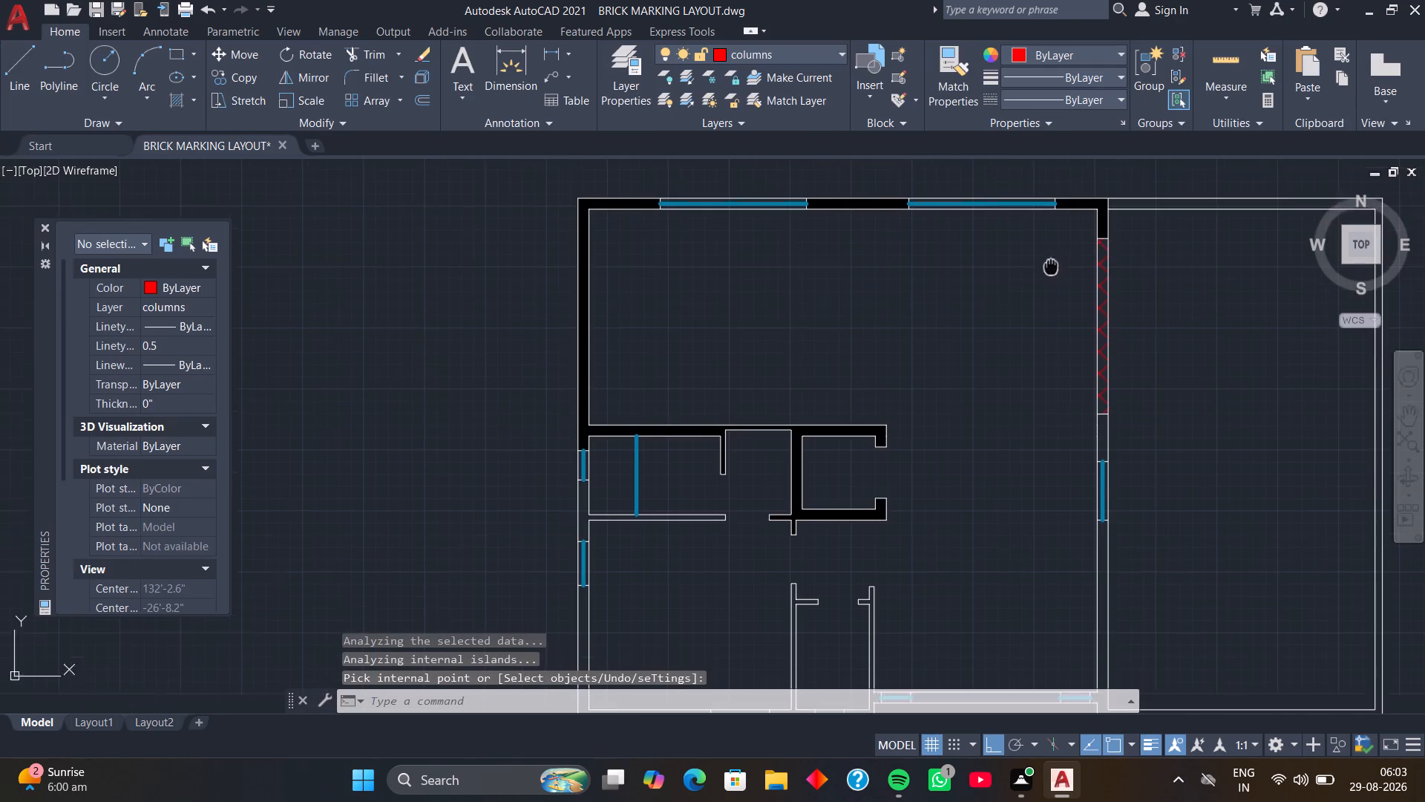
middle_click_drag(1049, 211, 1054, 170)
middle_click_drag(937, 322, 990, 311)
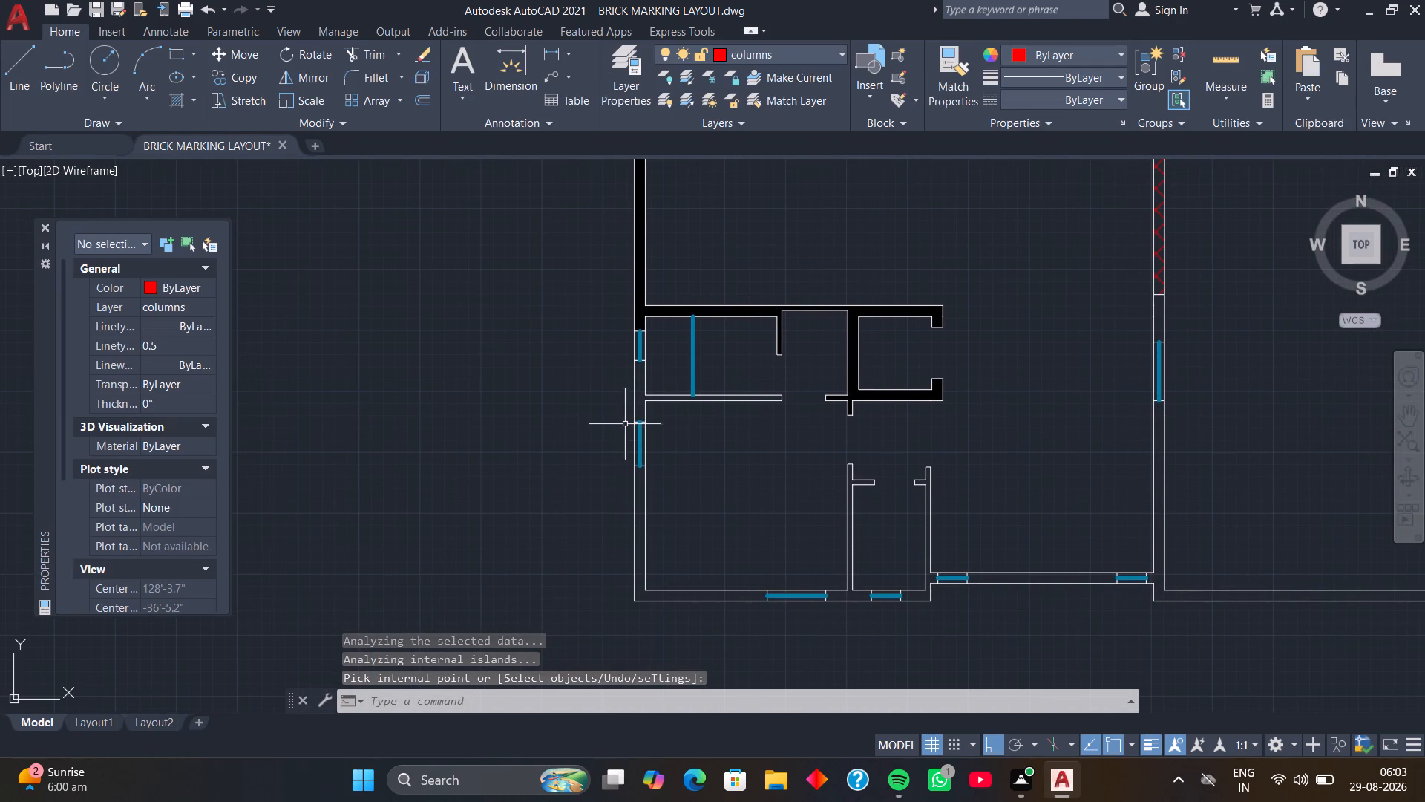
scroll(629, 417, "up", 1)
key("space")
left_click(643, 394)
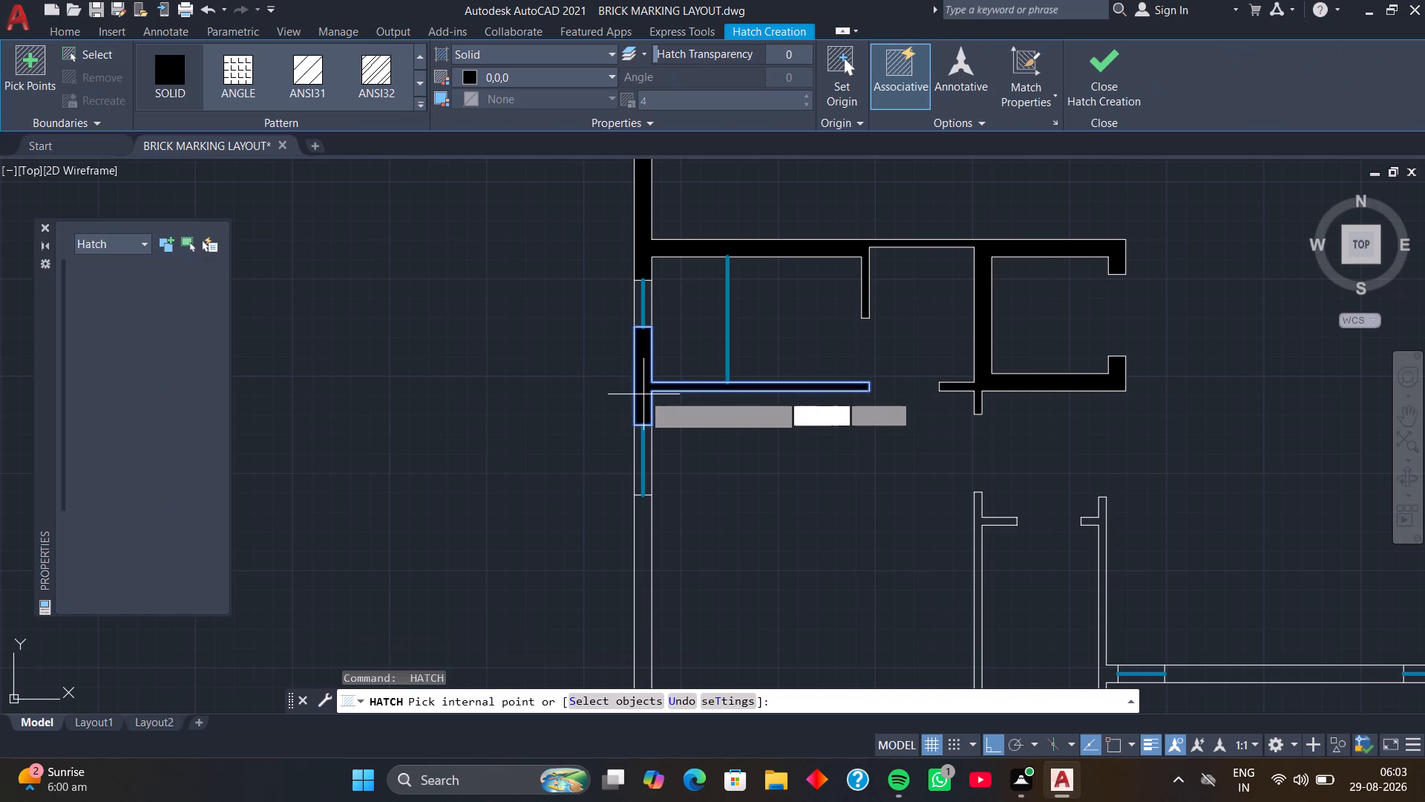
key("space")
scroll(691, 411, "down", 2)
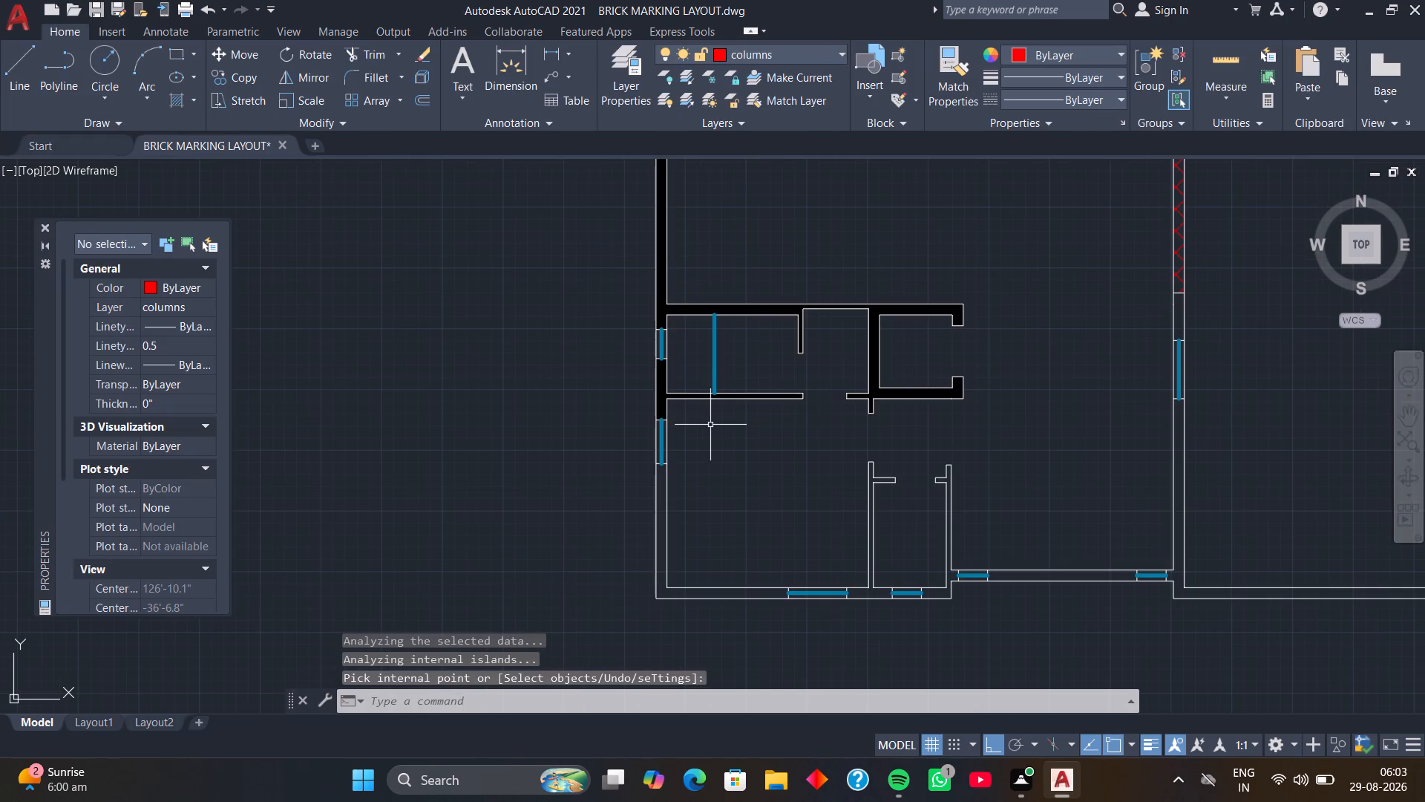
middle_click_drag(710, 425, 708, 352)
key("space")
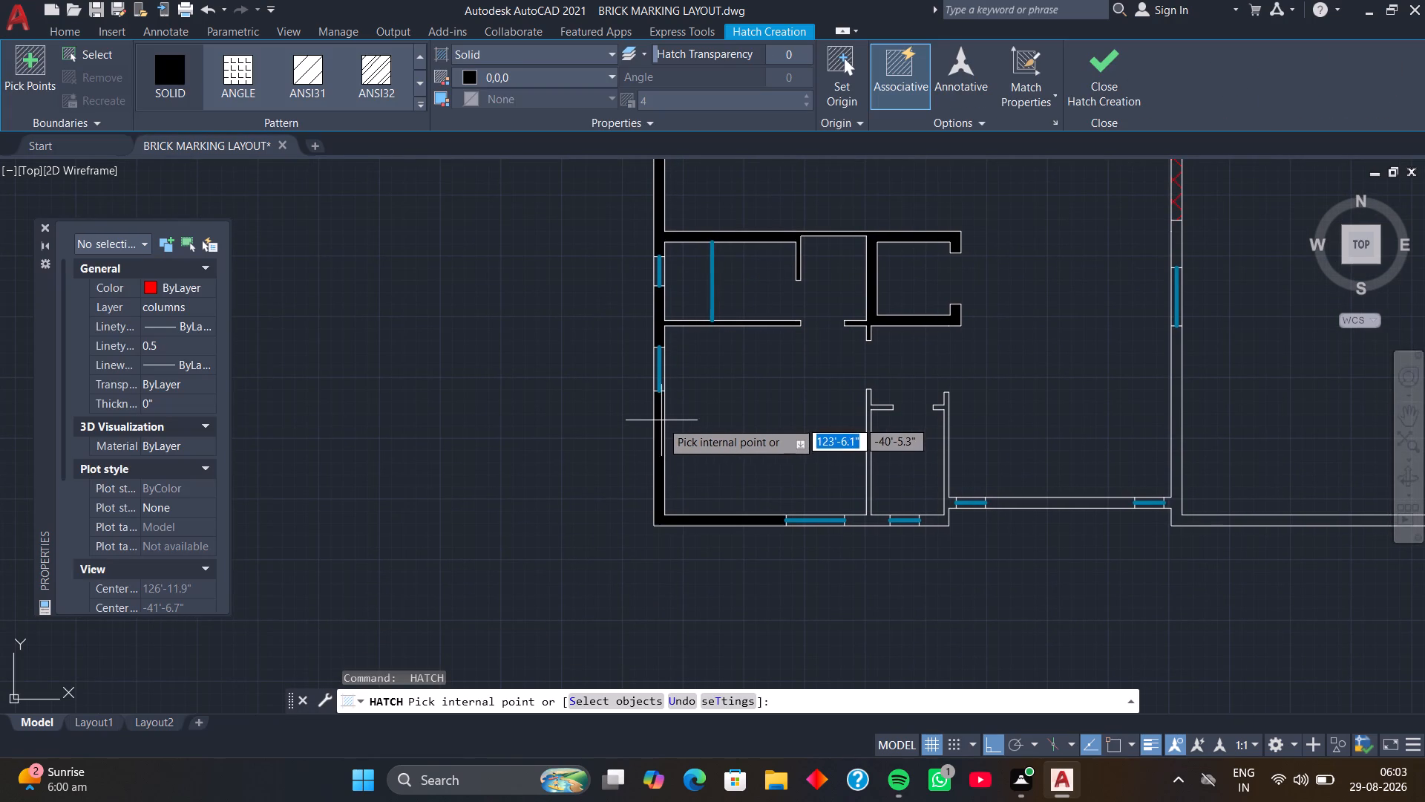
left_click(660, 422)
key("space")
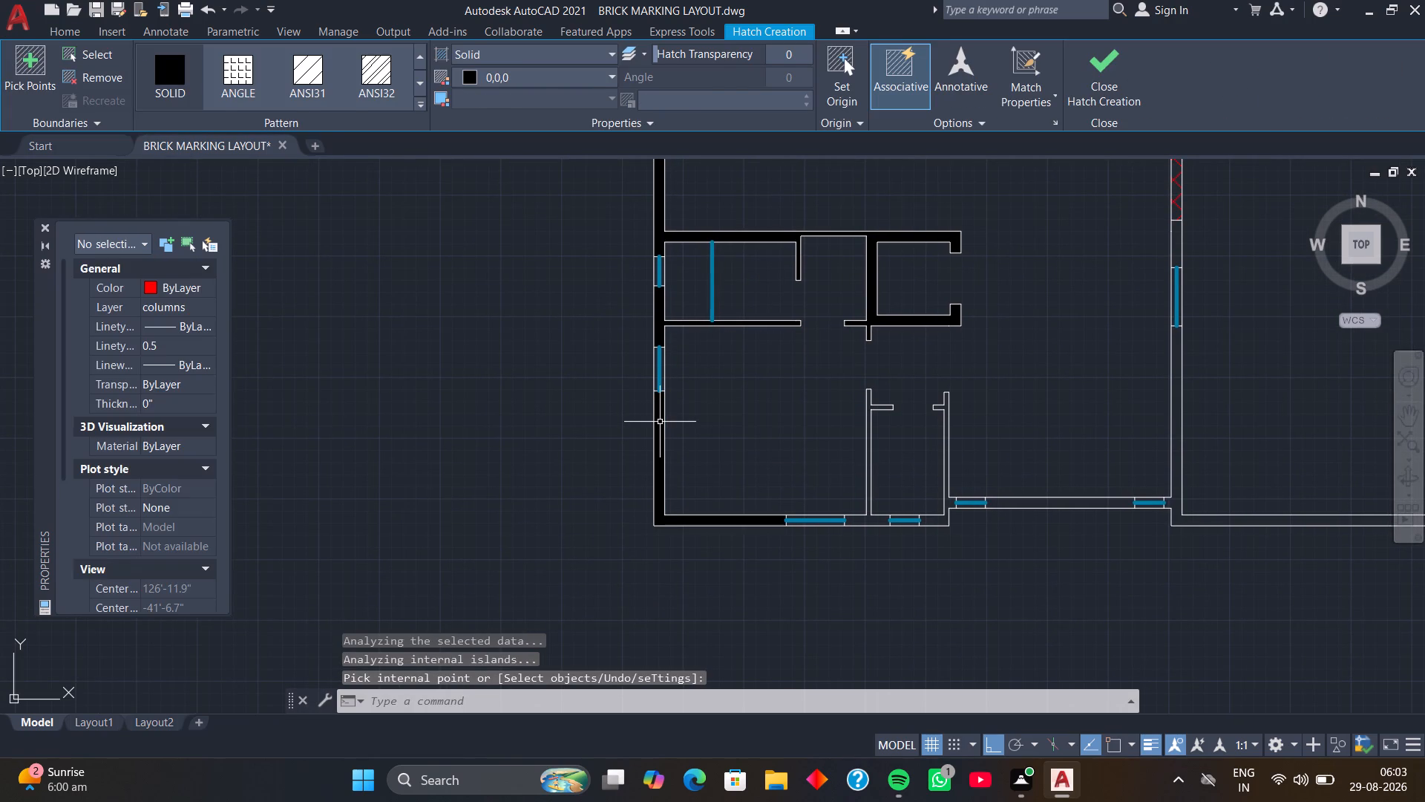
Fill the small southern room's west and east walls, with their adjoining south wall sections, with the solid black hatch.
key("space")
scroll(866, 461, "up", 3)
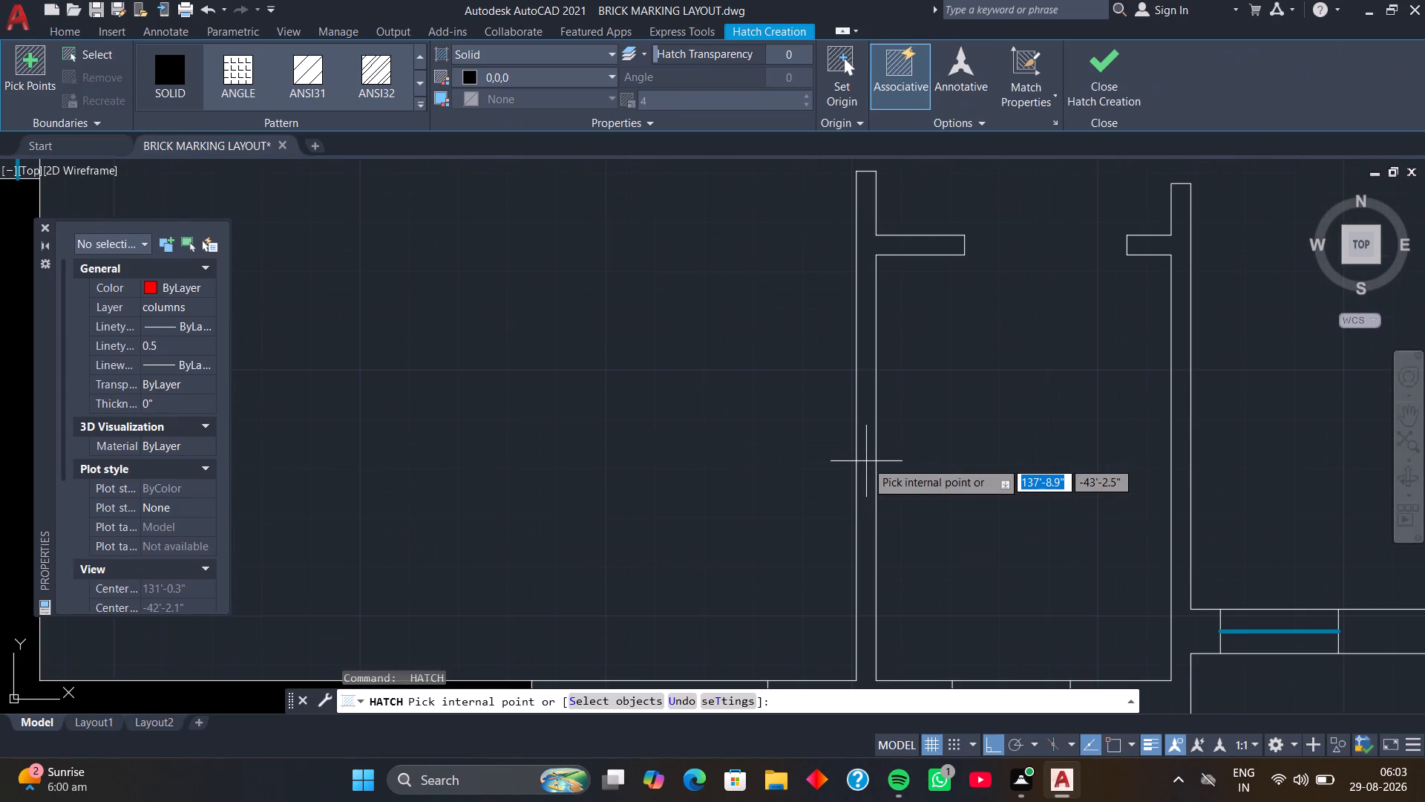
left_click(866, 460)
key("space")
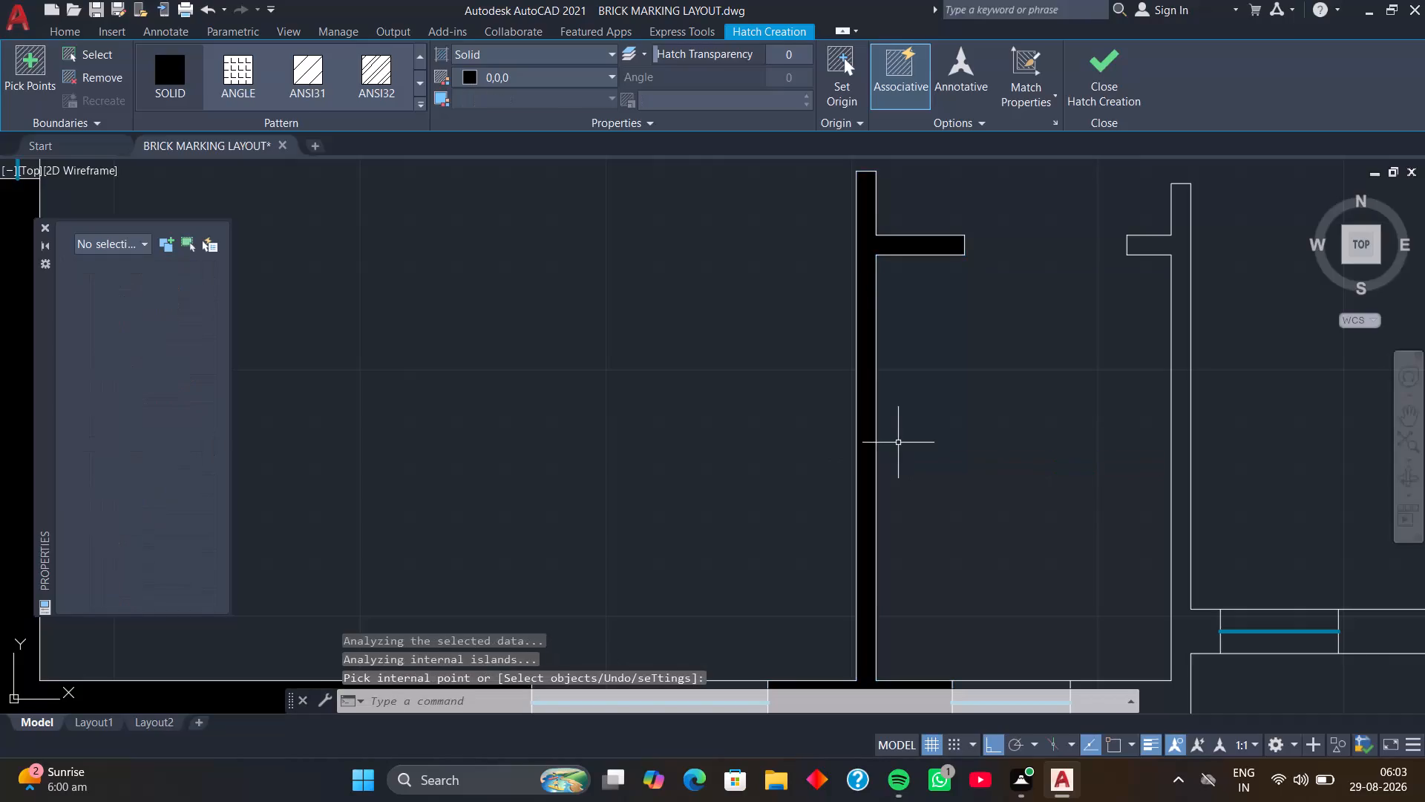
scroll(898, 443, "down", 2)
middle_click_drag(898, 442, 785, 371)
key("space")
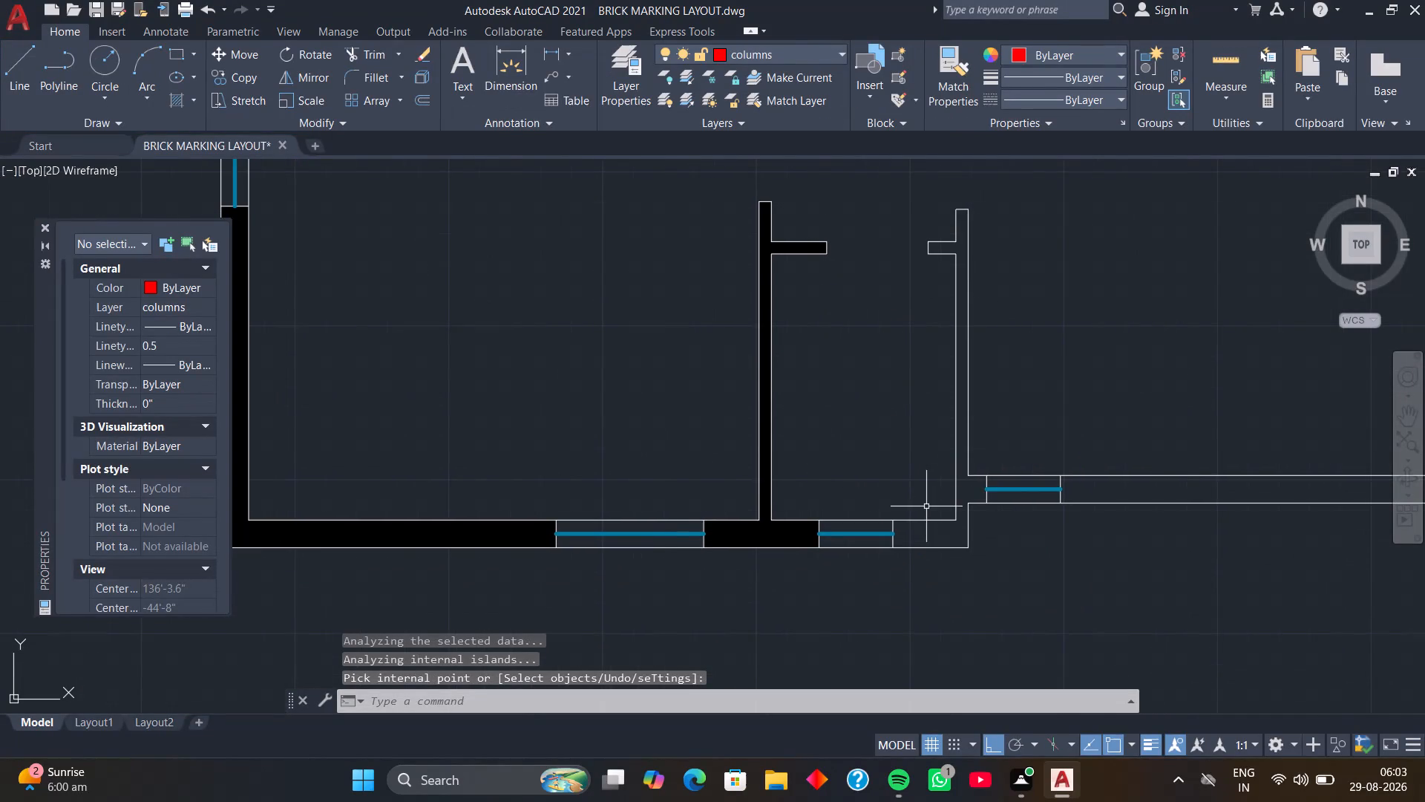
left_click(926, 539)
key("space")
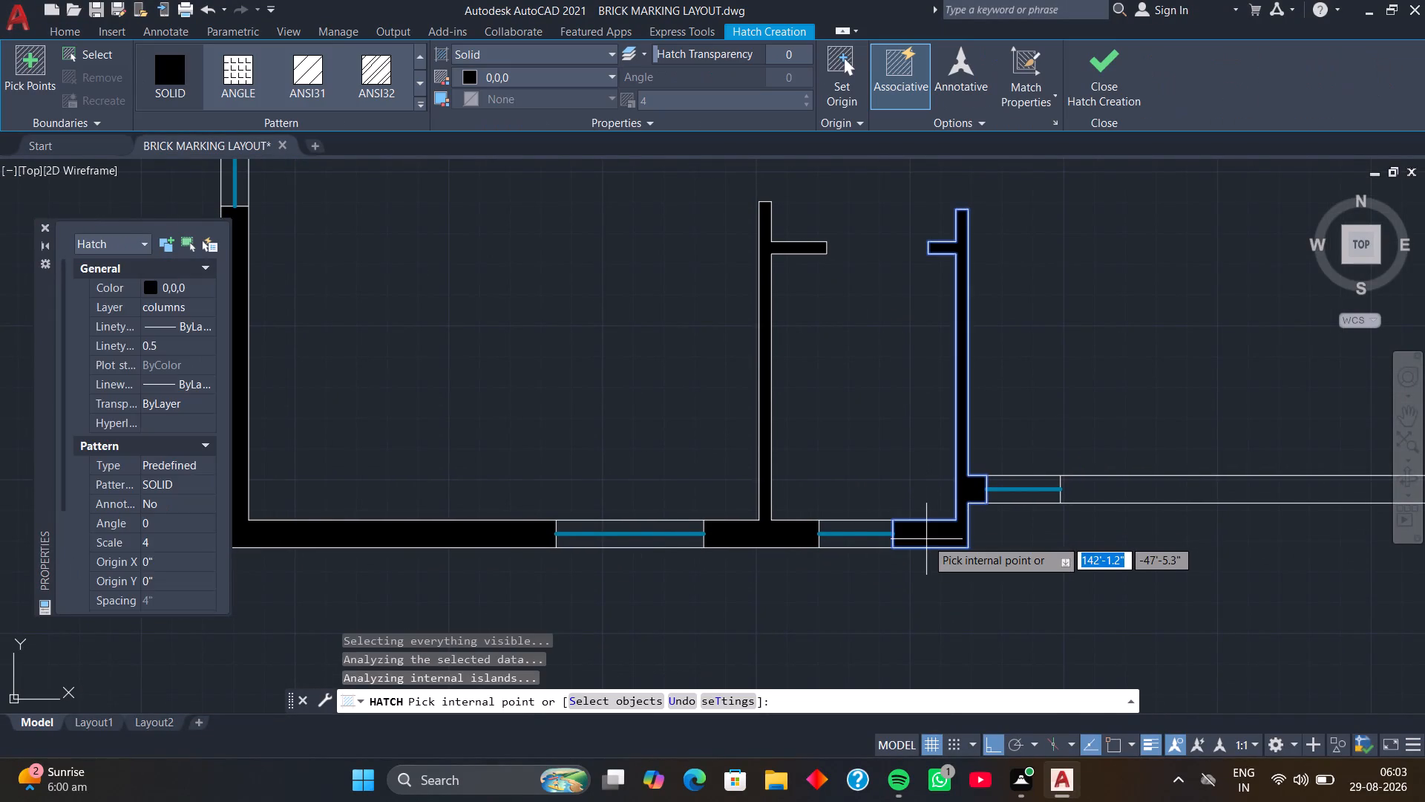
Fill the south wall section between the two windows east of the small southern room with the solid black hatch.
scroll(1023, 359, "down", 1)
middle_click_drag(1029, 365, 923, 340)
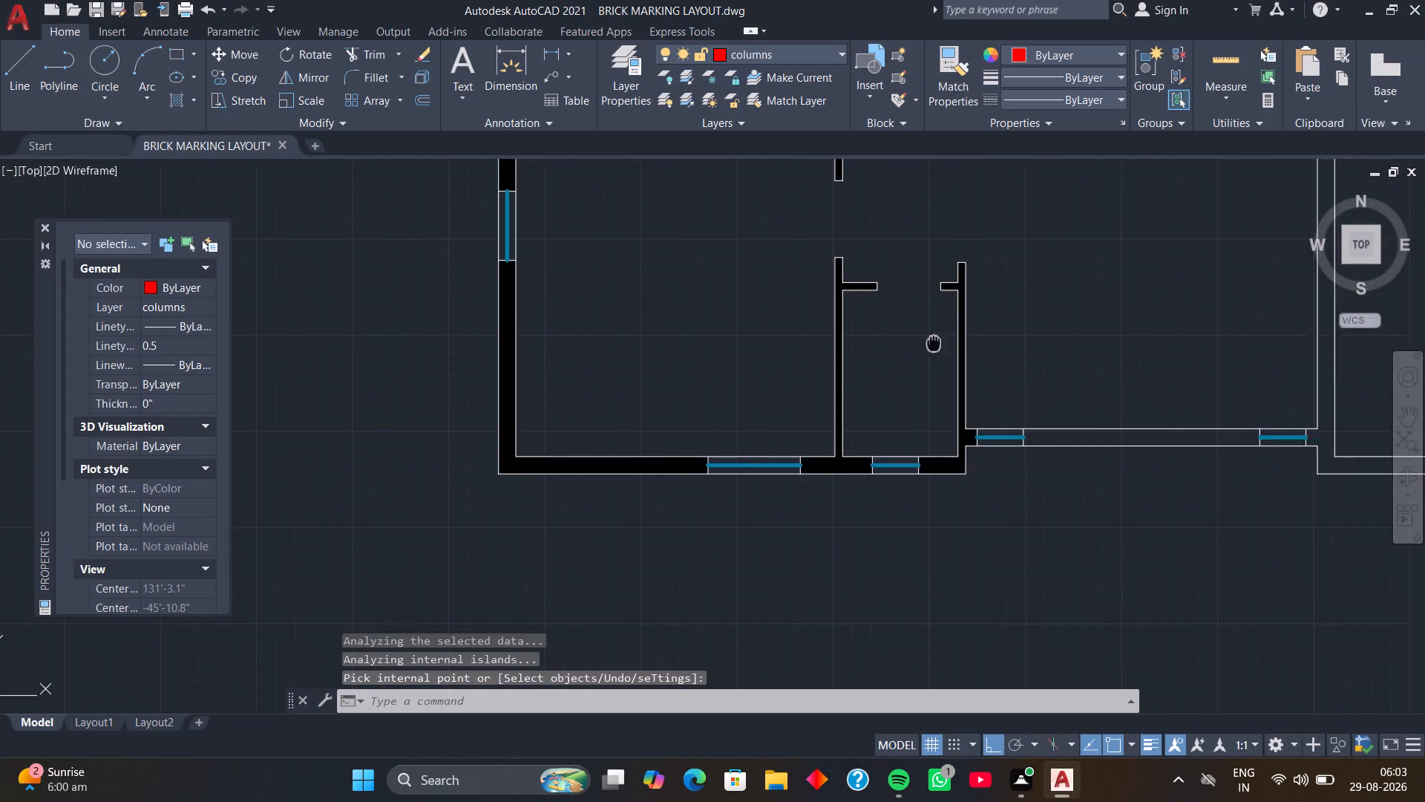
middle_click_drag(923, 340, 887, 323)
key("space")
left_click(1012, 399)
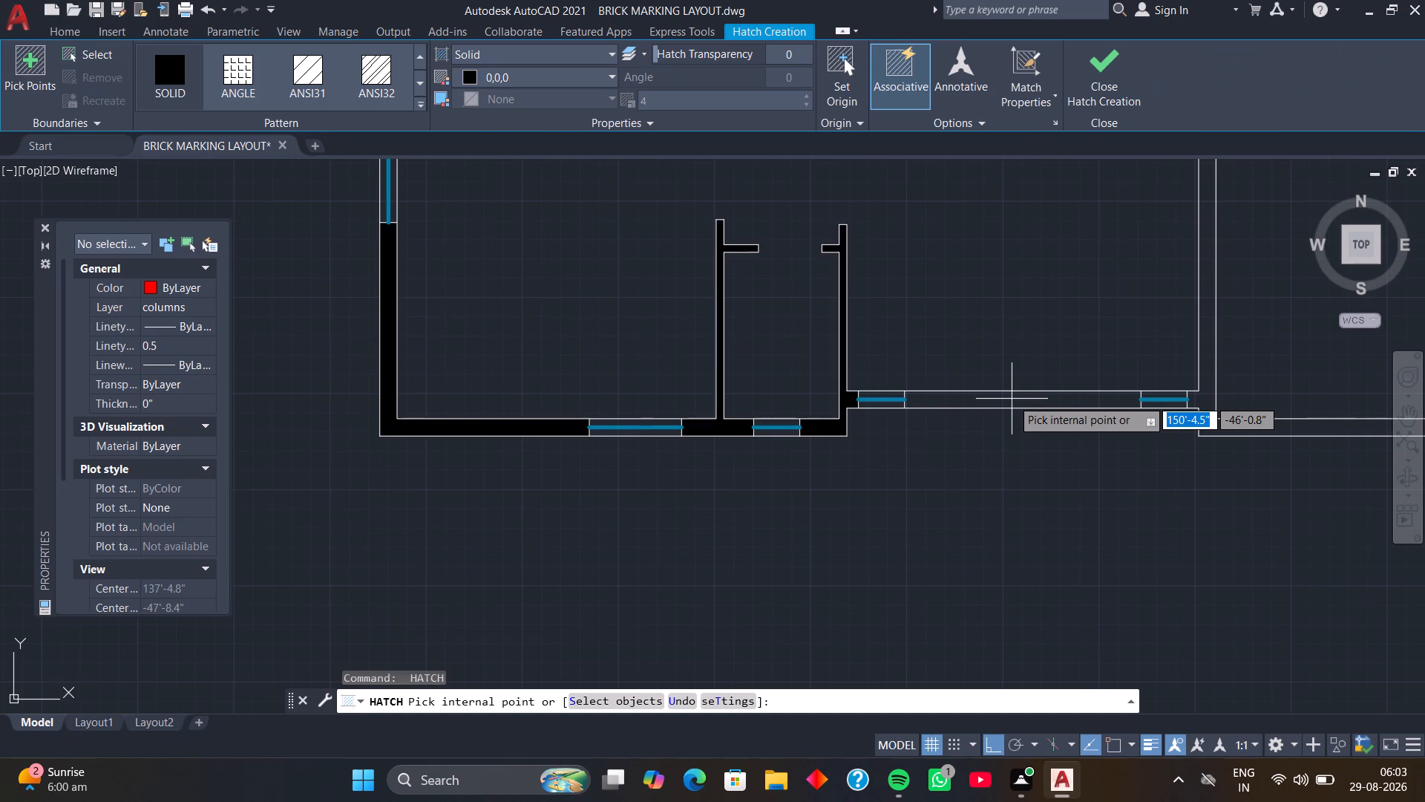
left_click(982, 403)
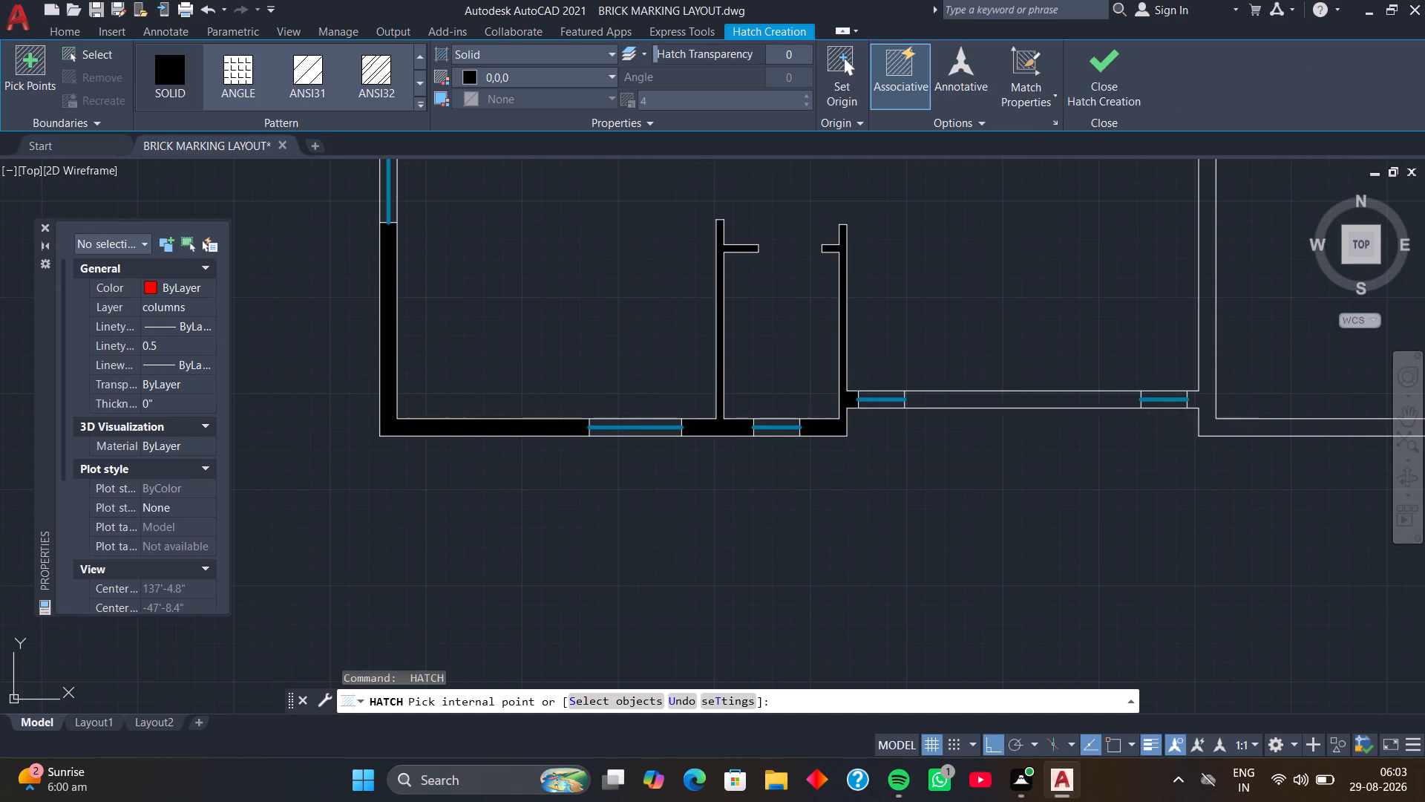
key("space")
On the wall layer, draw a short line across the wall at the house's southeast corner, separating it from the eastern enclosure's south wall.
scroll(991, 352, "down", 3)
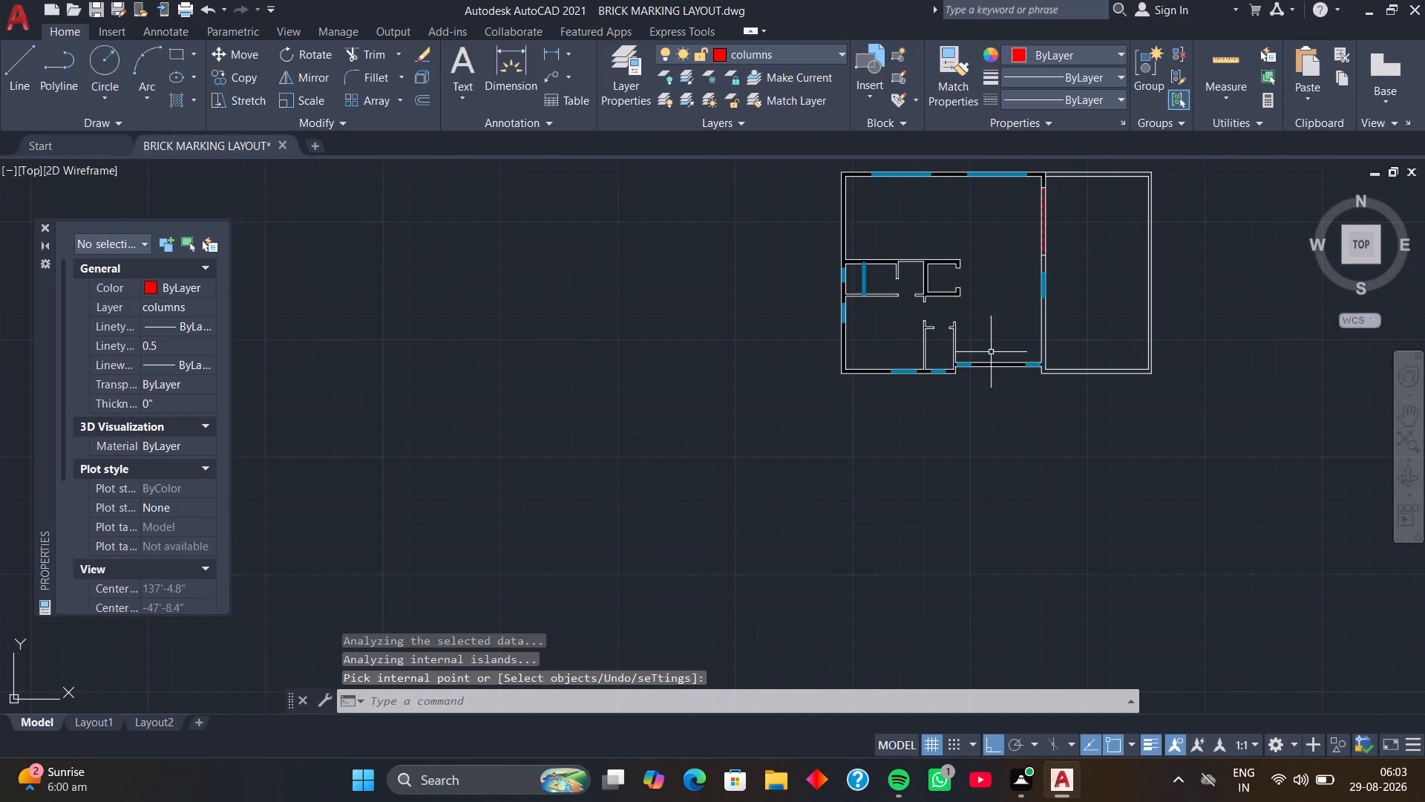
middle_click_drag(995, 301, 859, 293)
scroll(913, 317, "up", 1)
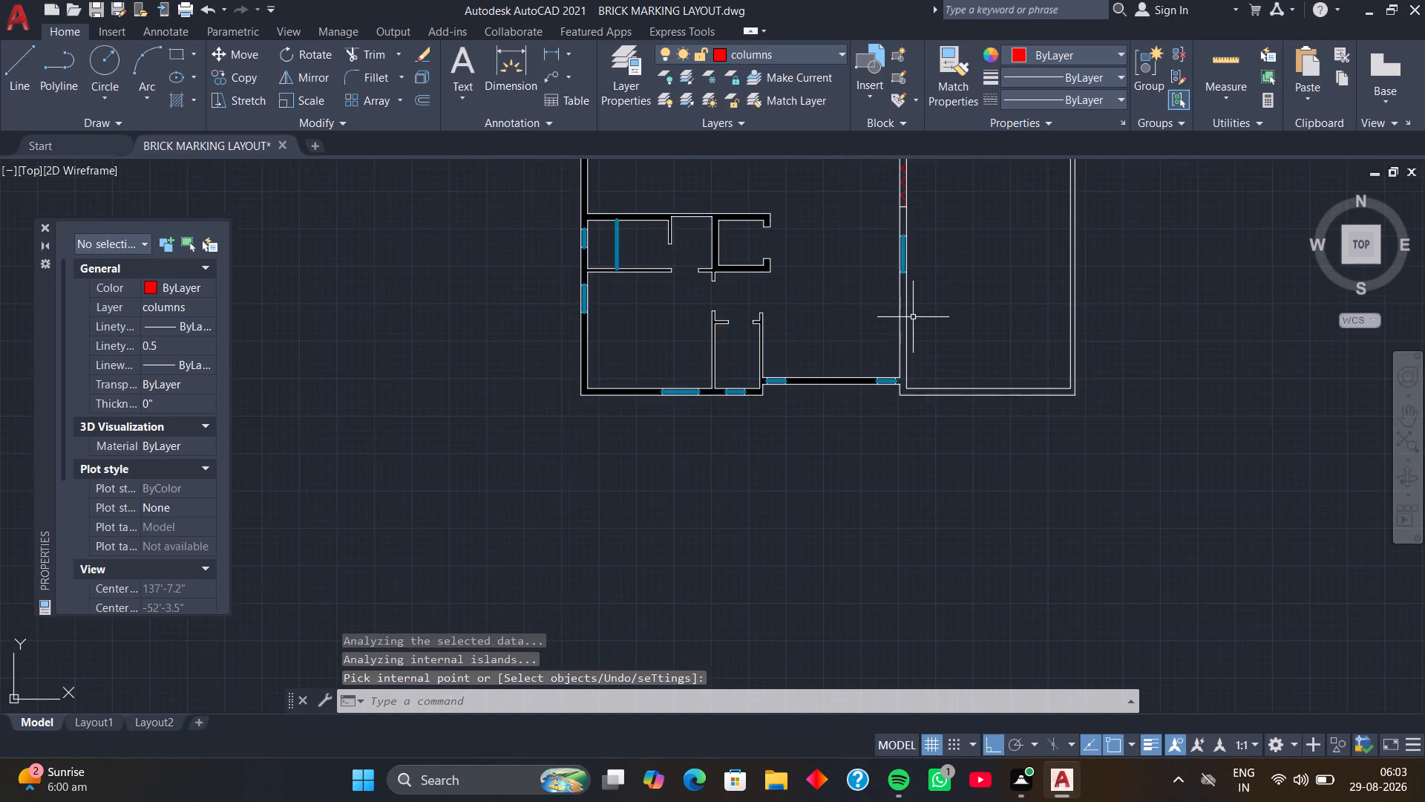
scroll(913, 317, "up", 1)
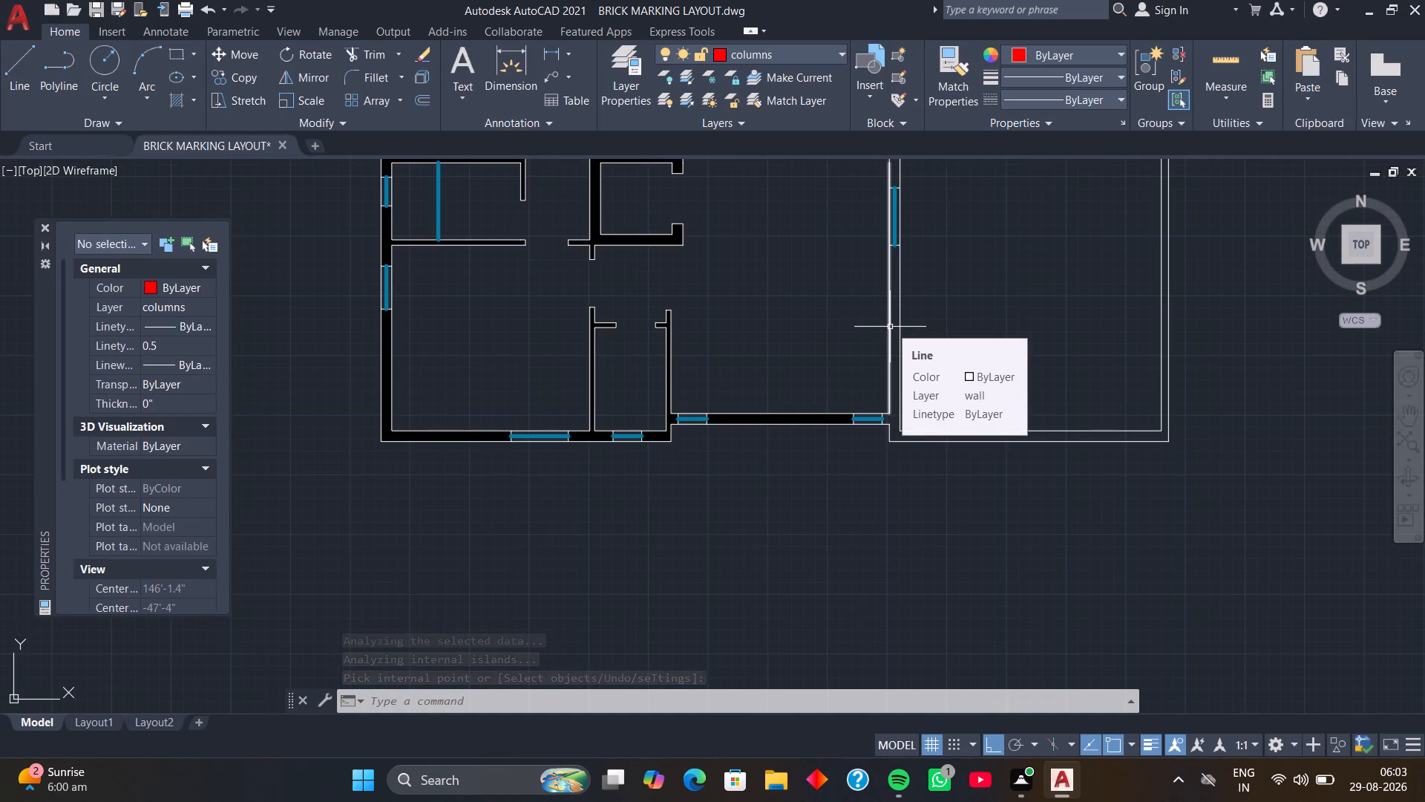
scroll(890, 327, "down", 1)
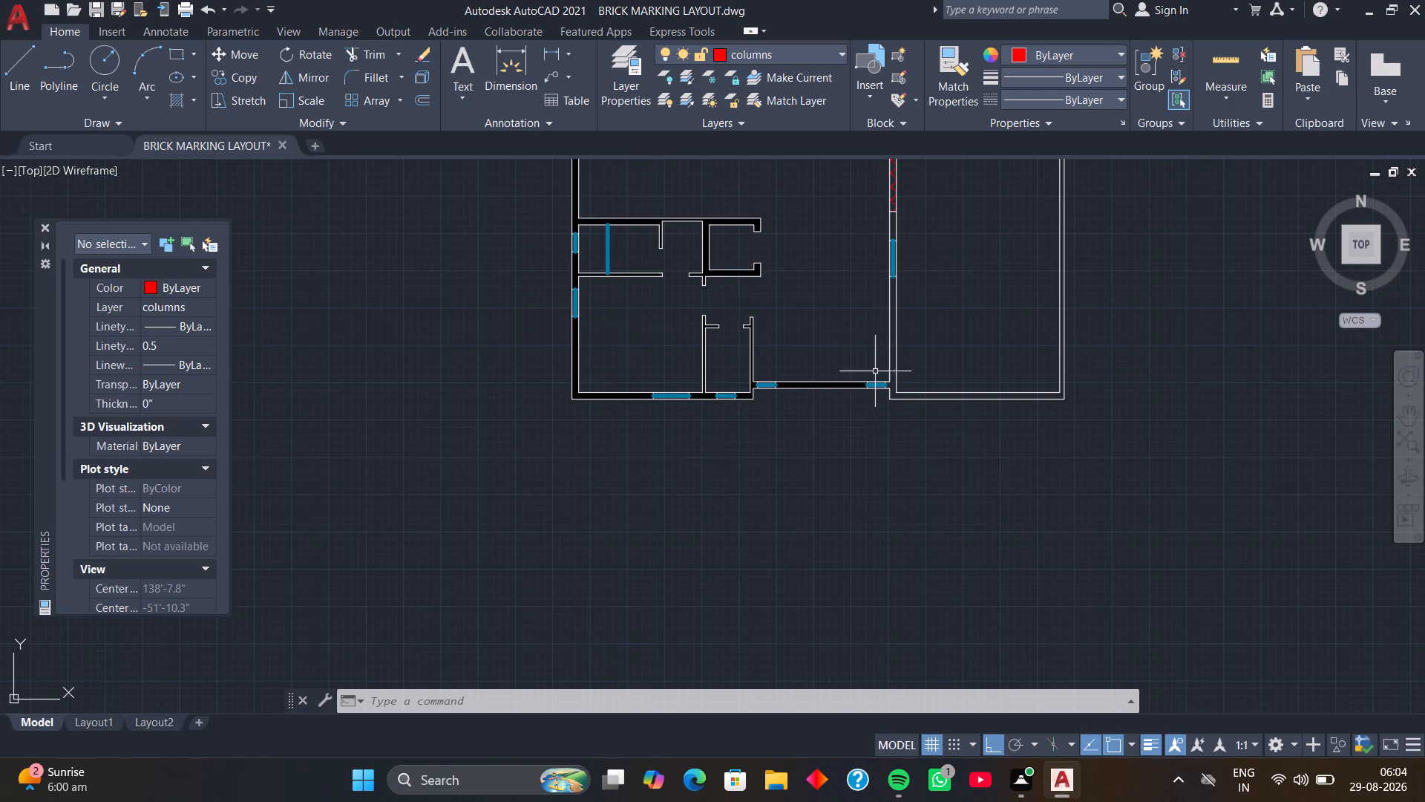
middle_click_drag(888, 409, 872, 409)
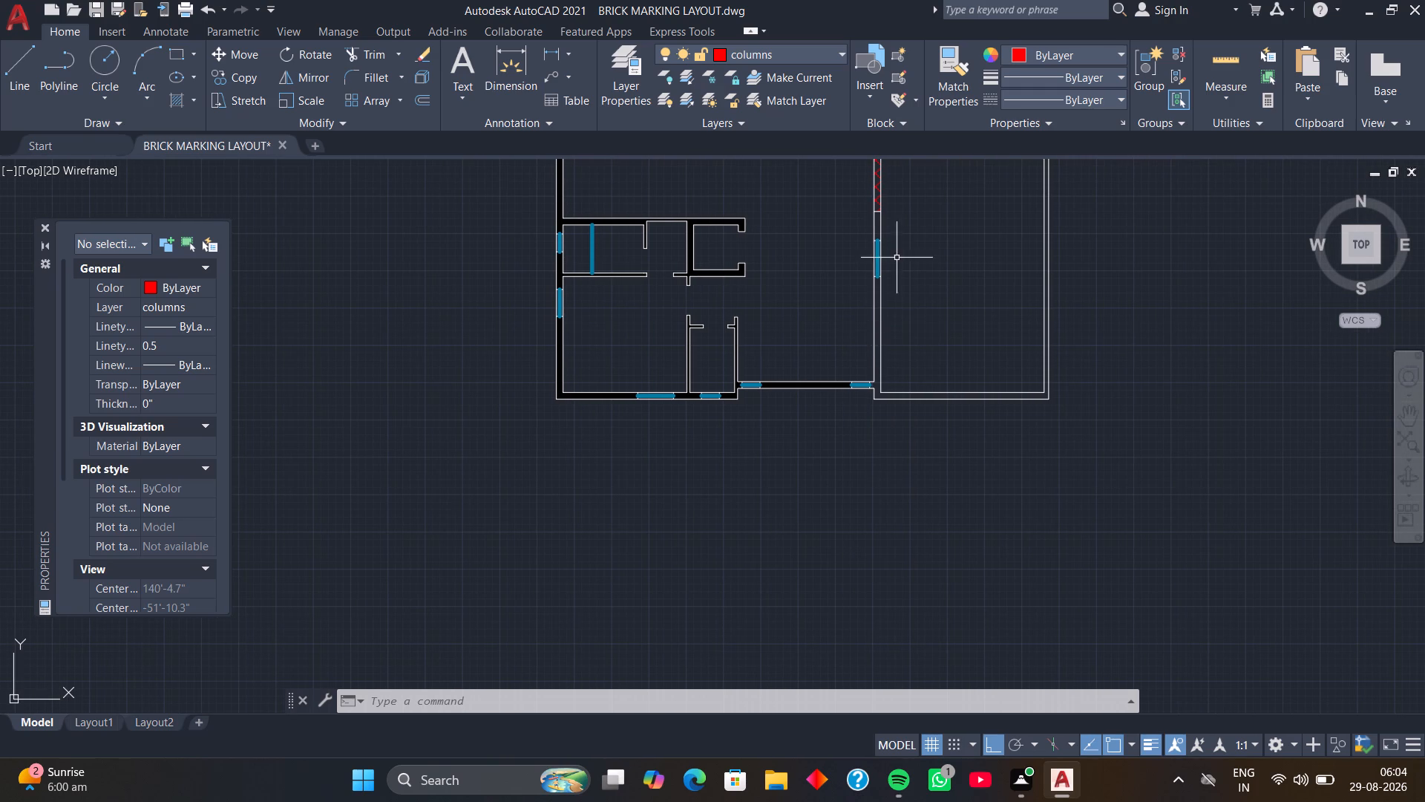
left_click(838, 48)
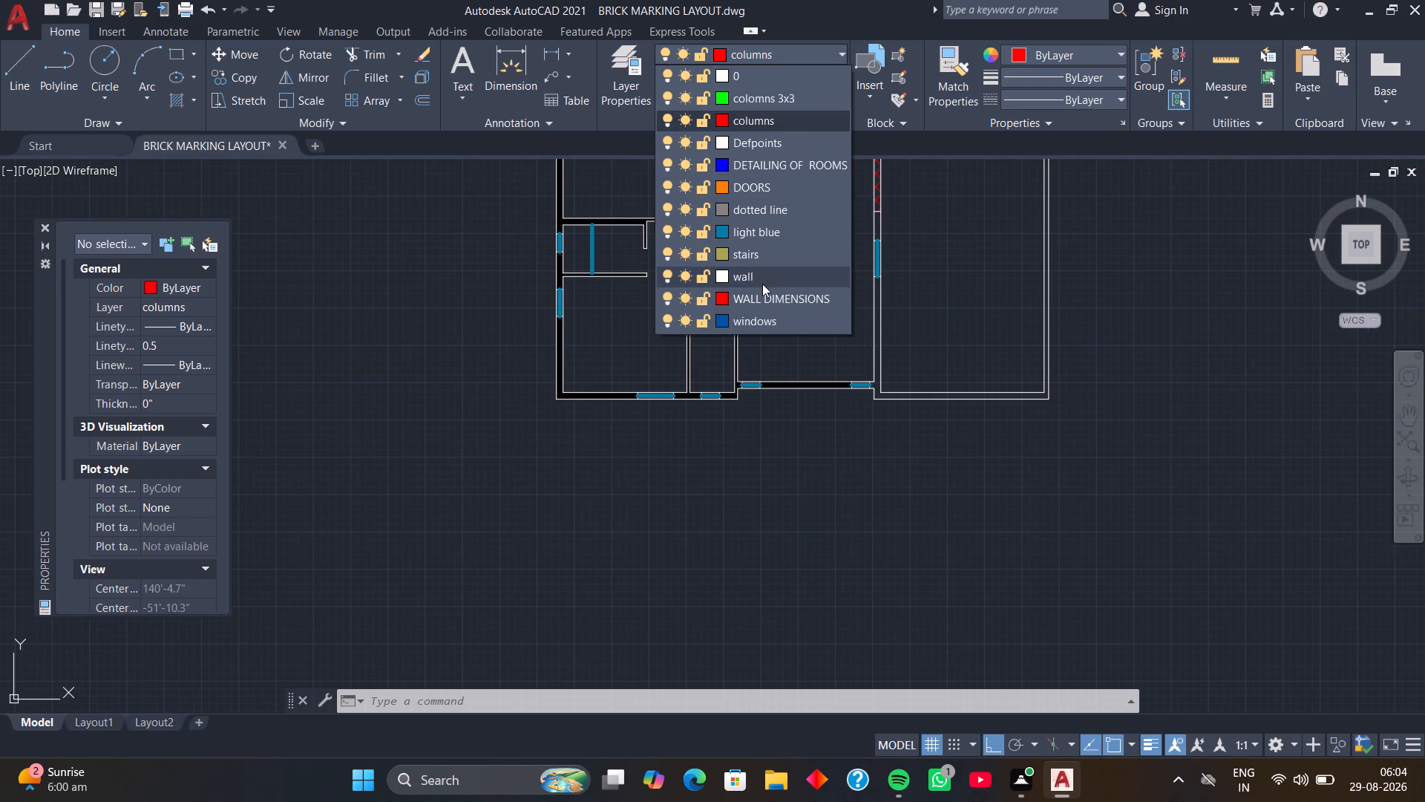
left_click(762, 284)
middle_click_drag(839, 340, 798, 324)
middle_click_drag(829, 393, 779, 384)
type("l")
key("space")
scroll(781, 381, "up", 3)
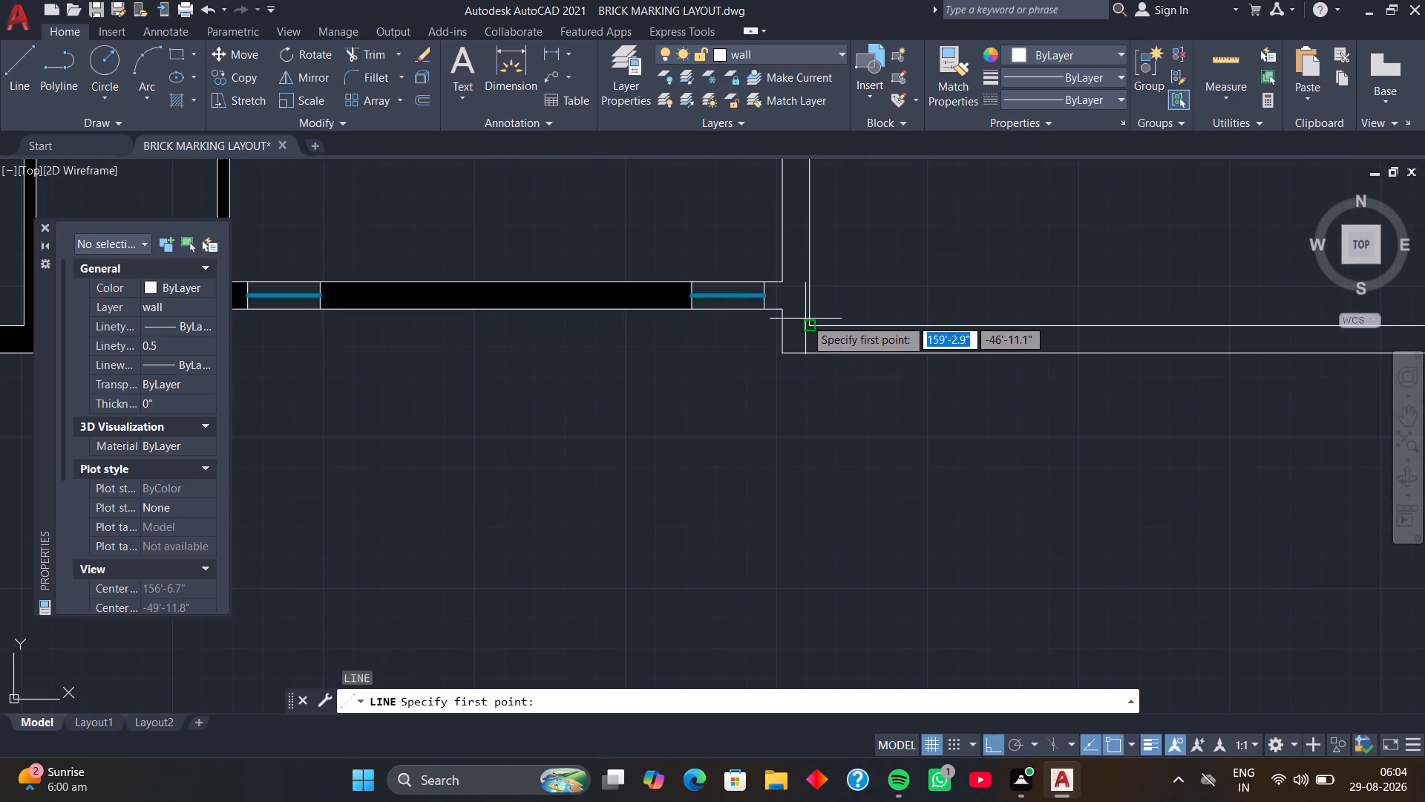
left_click(807, 325)
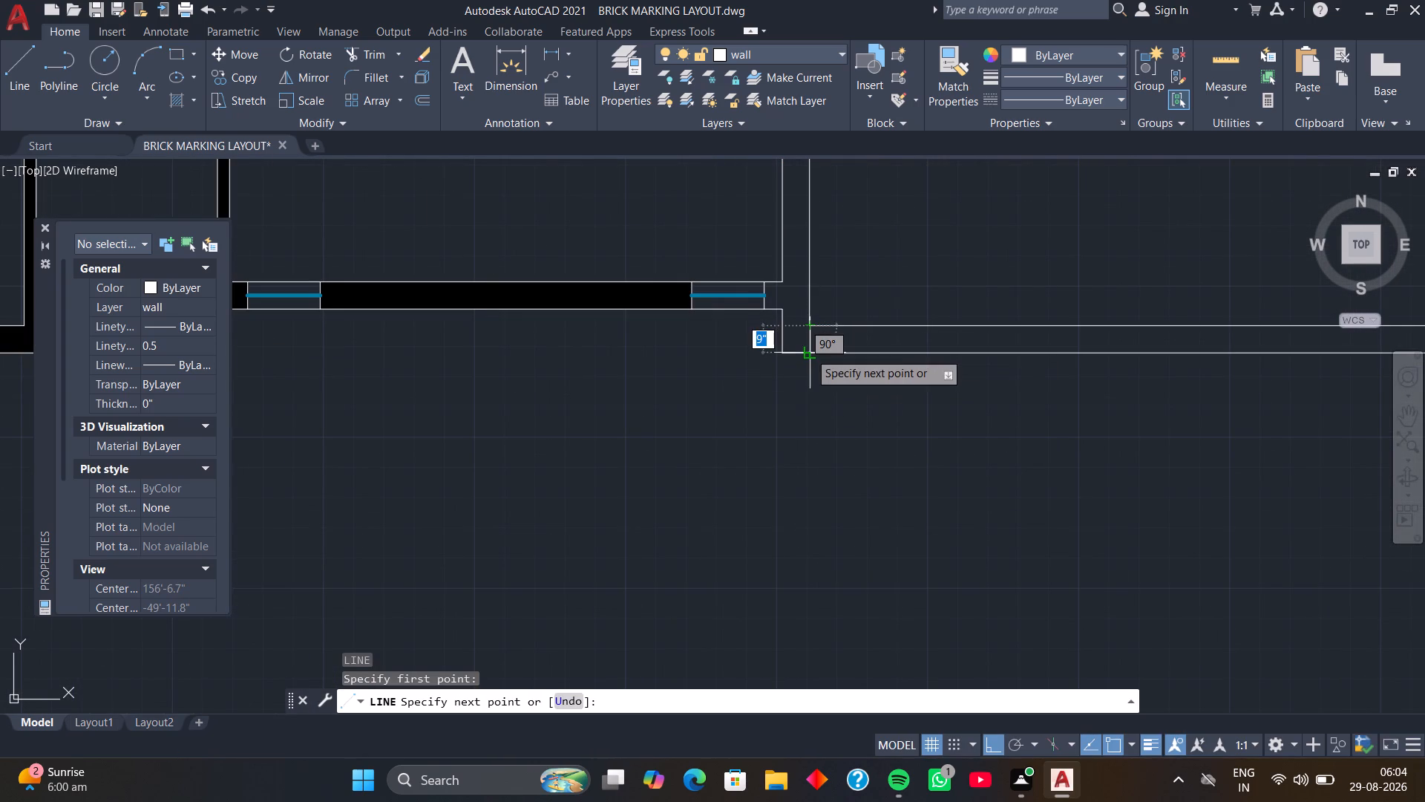
left_click(809, 352)
key("space")
Fill the house's east wall south of its window, including the southeast corner, with a solid hatch in colour 0,0,0.
scroll(758, 336, "down", 2)
middle_click_drag(754, 350, 816, 401)
type("h")
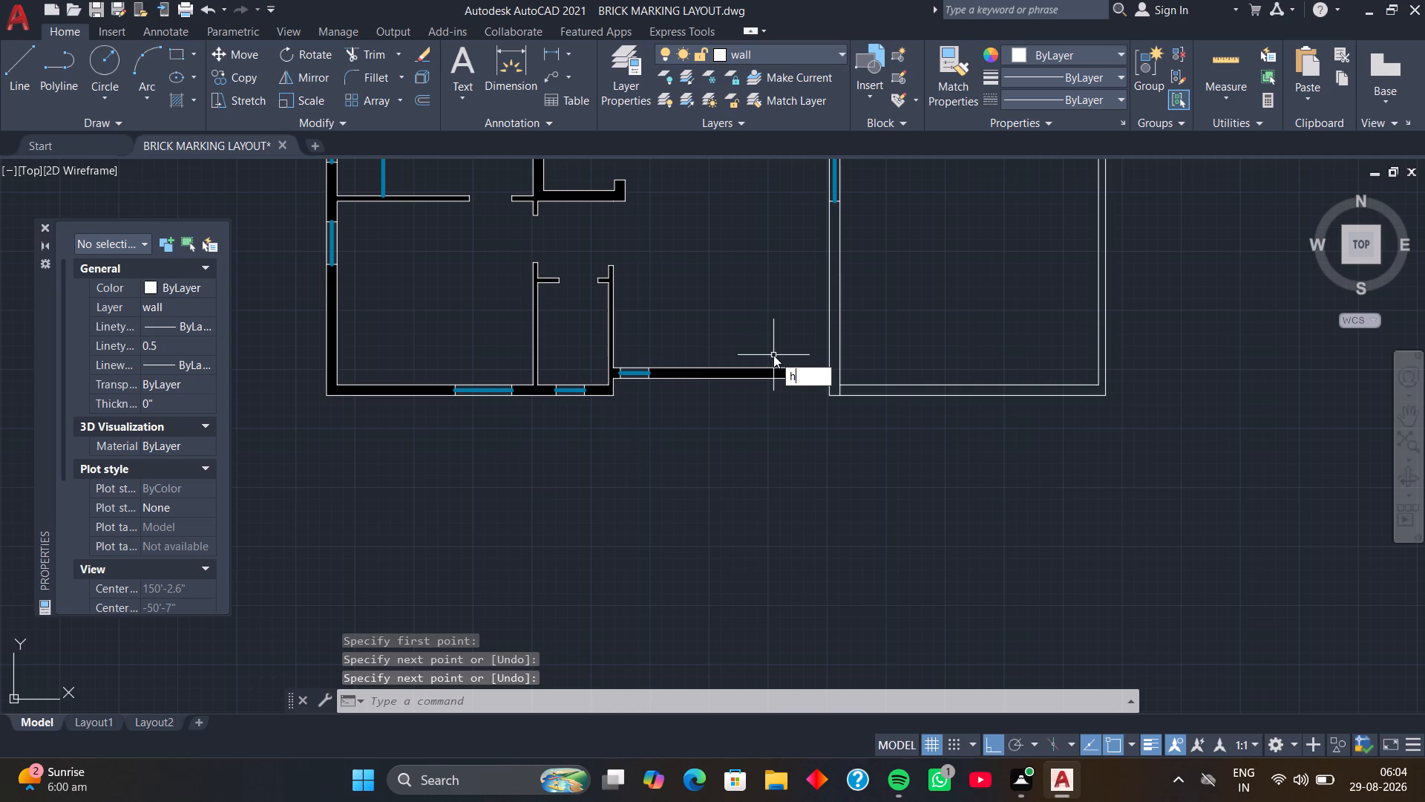
key("space")
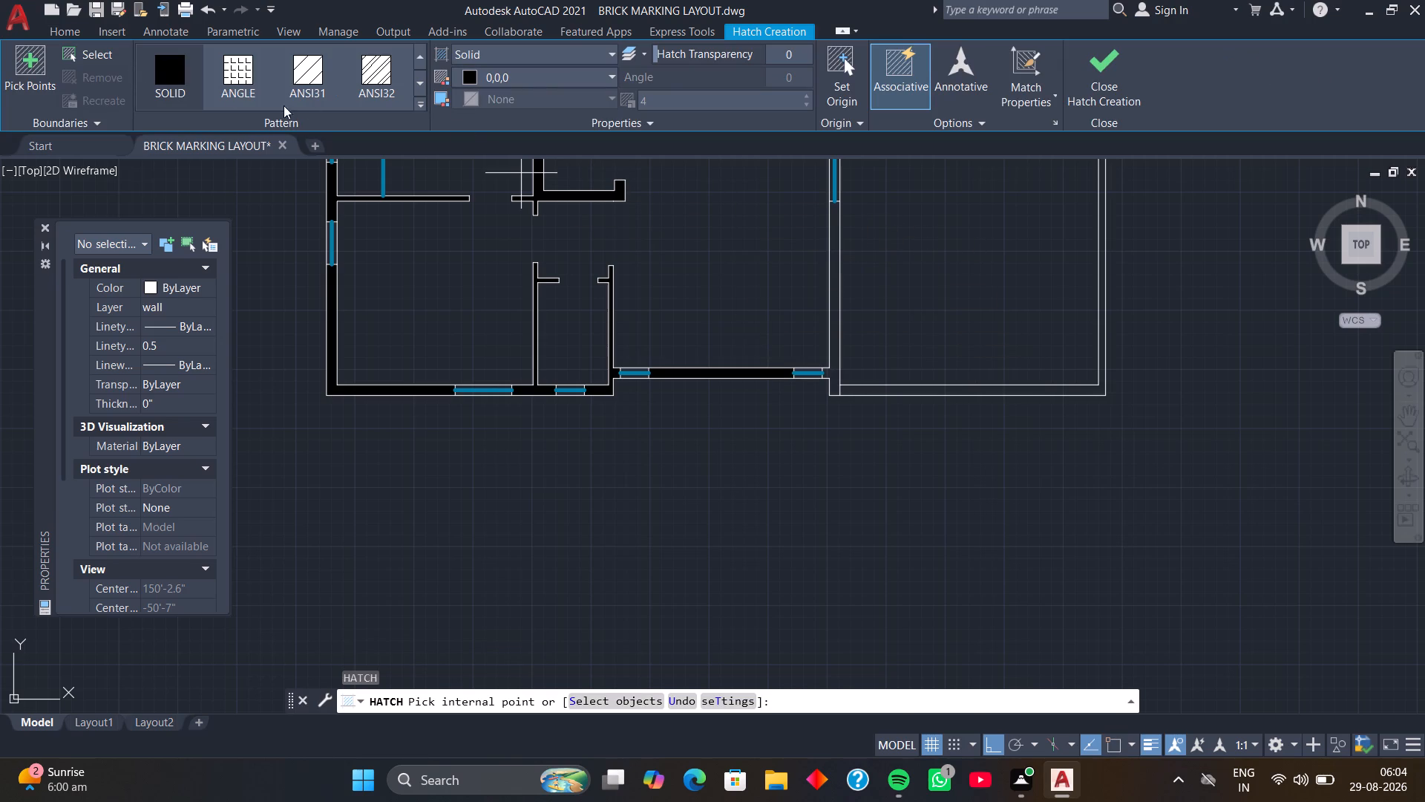
left_click(179, 69)
scroll(811, 355, "up", 1)
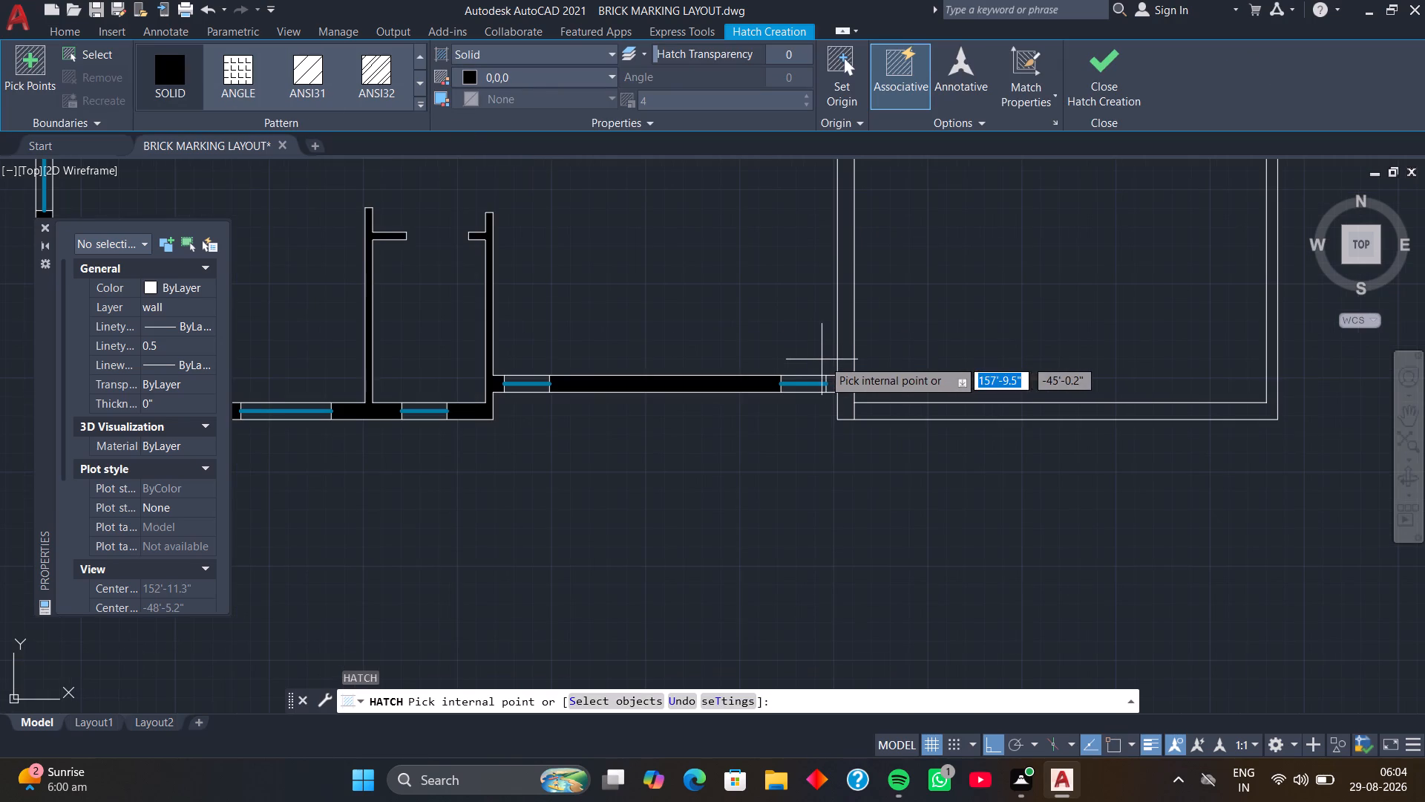
left_click(842, 368)
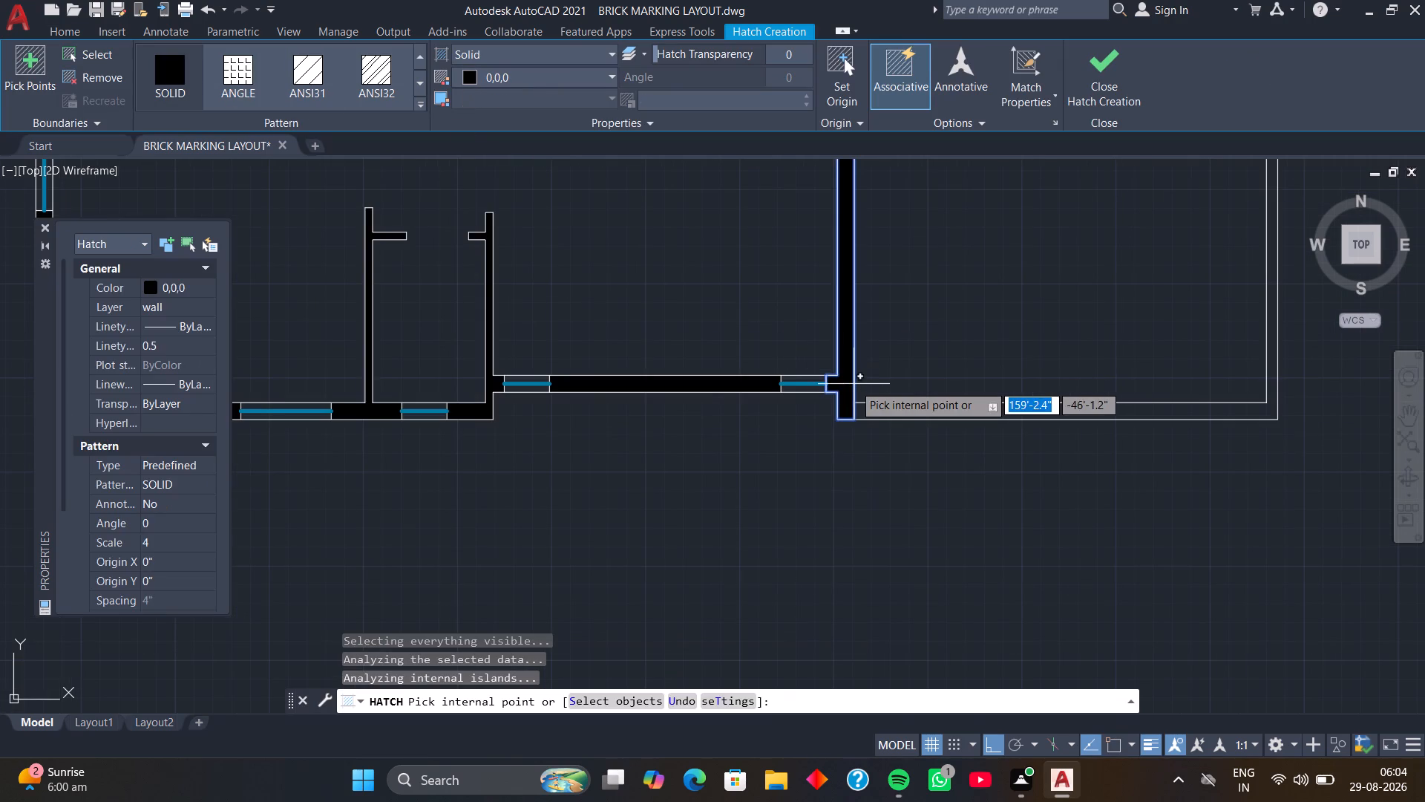
key("space")
Hatch the eastern enclosure's north, east and south walls with a solid fill in colour 99,100,102.
scroll(854, 384, "down", 3)
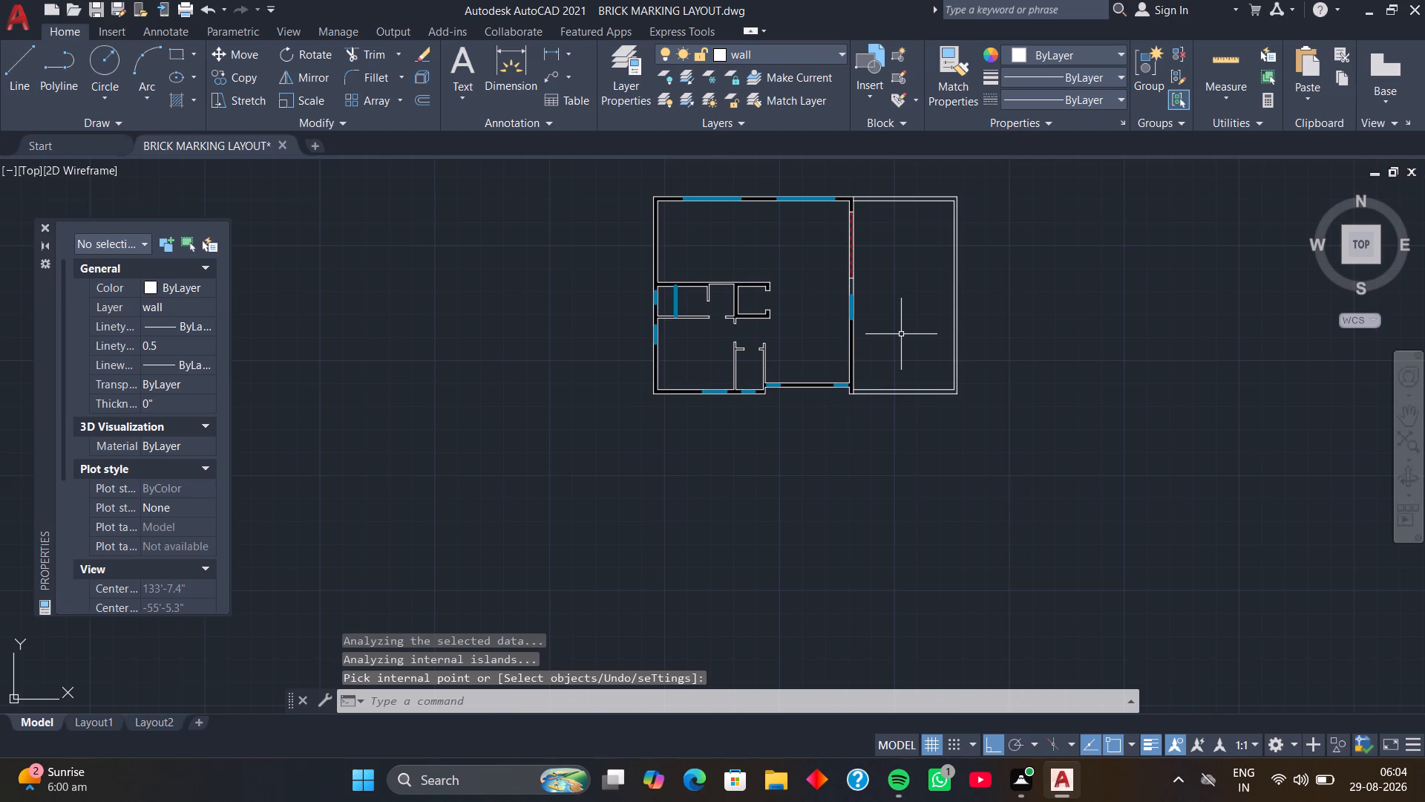
middle_click_drag(897, 331, 840, 333)
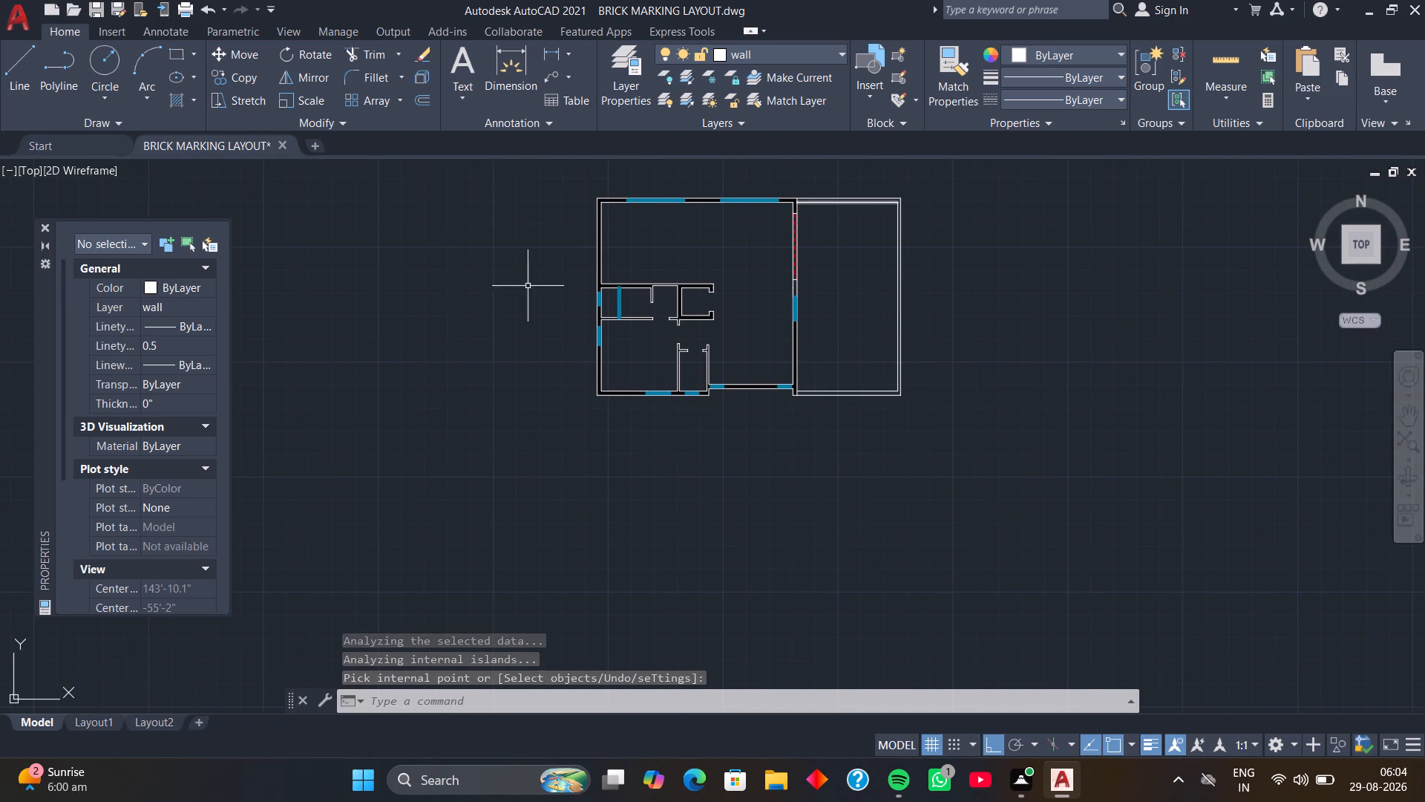
type("h")
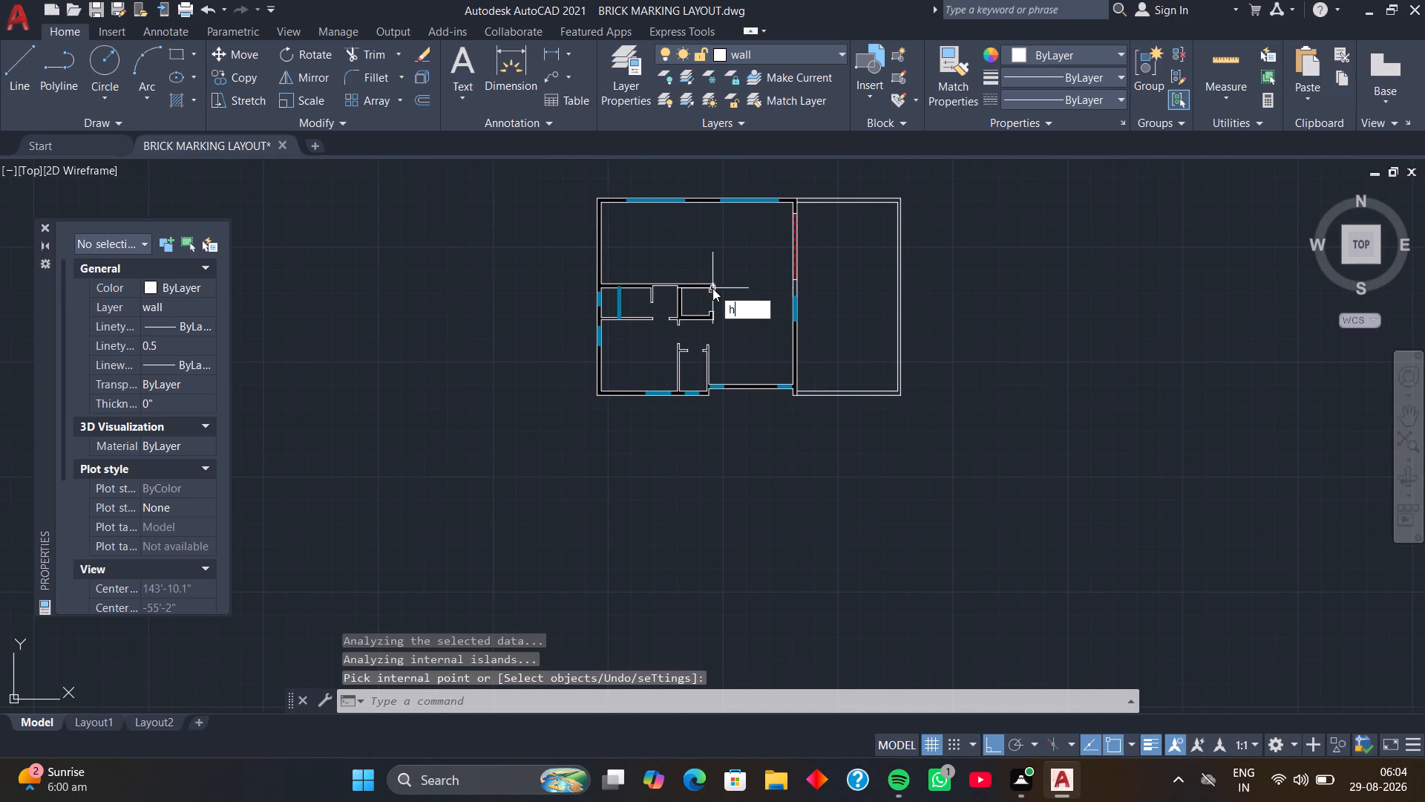
key("space")
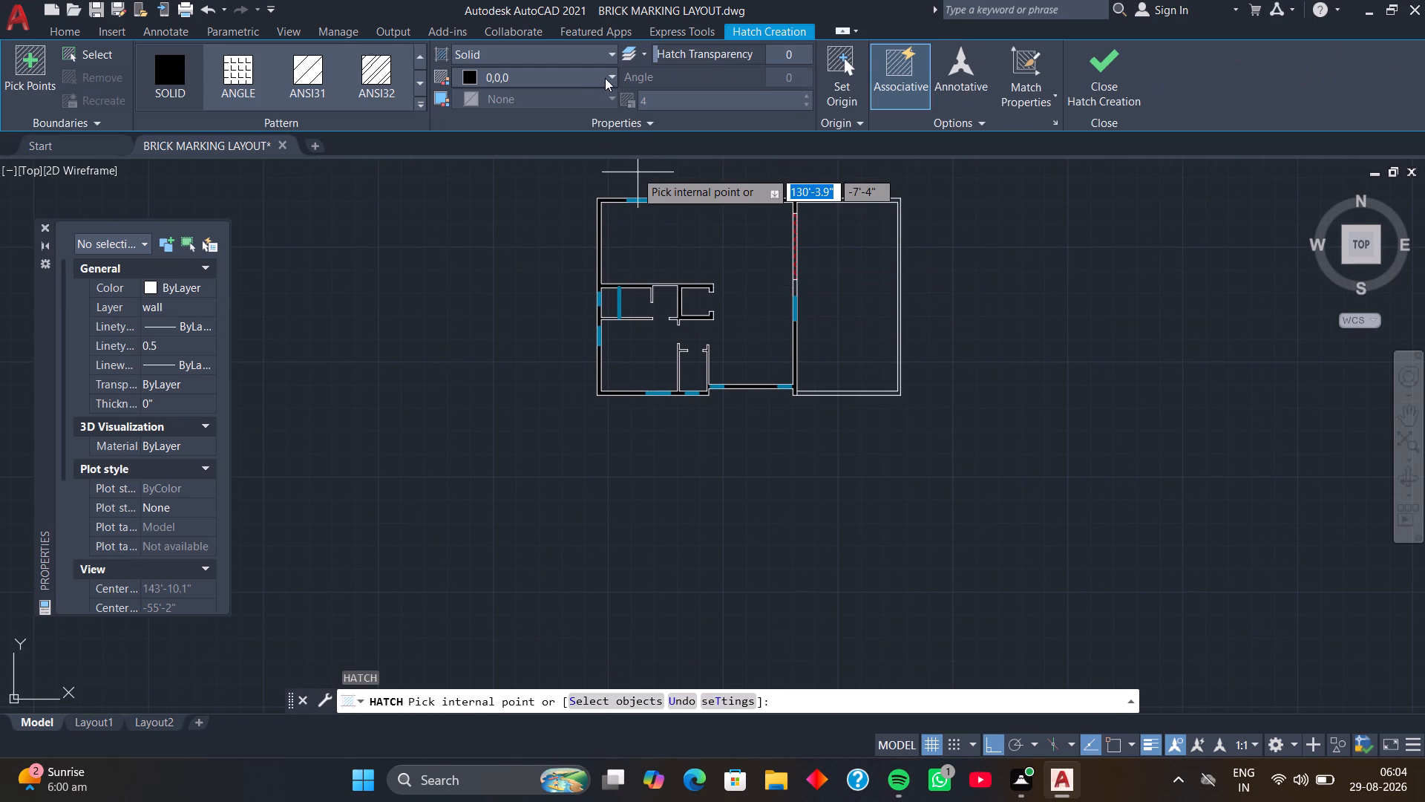
left_click(609, 76)
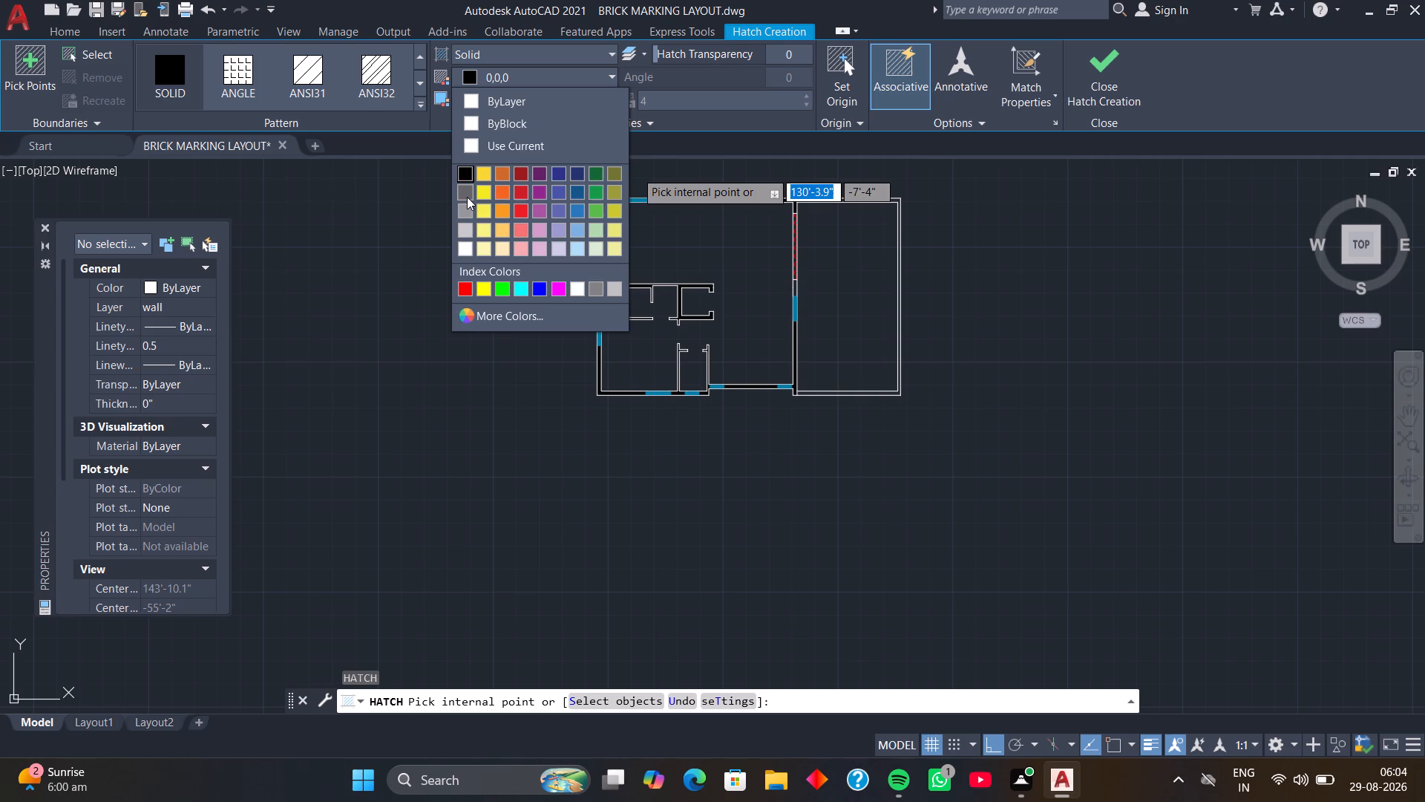
left_click(467, 196)
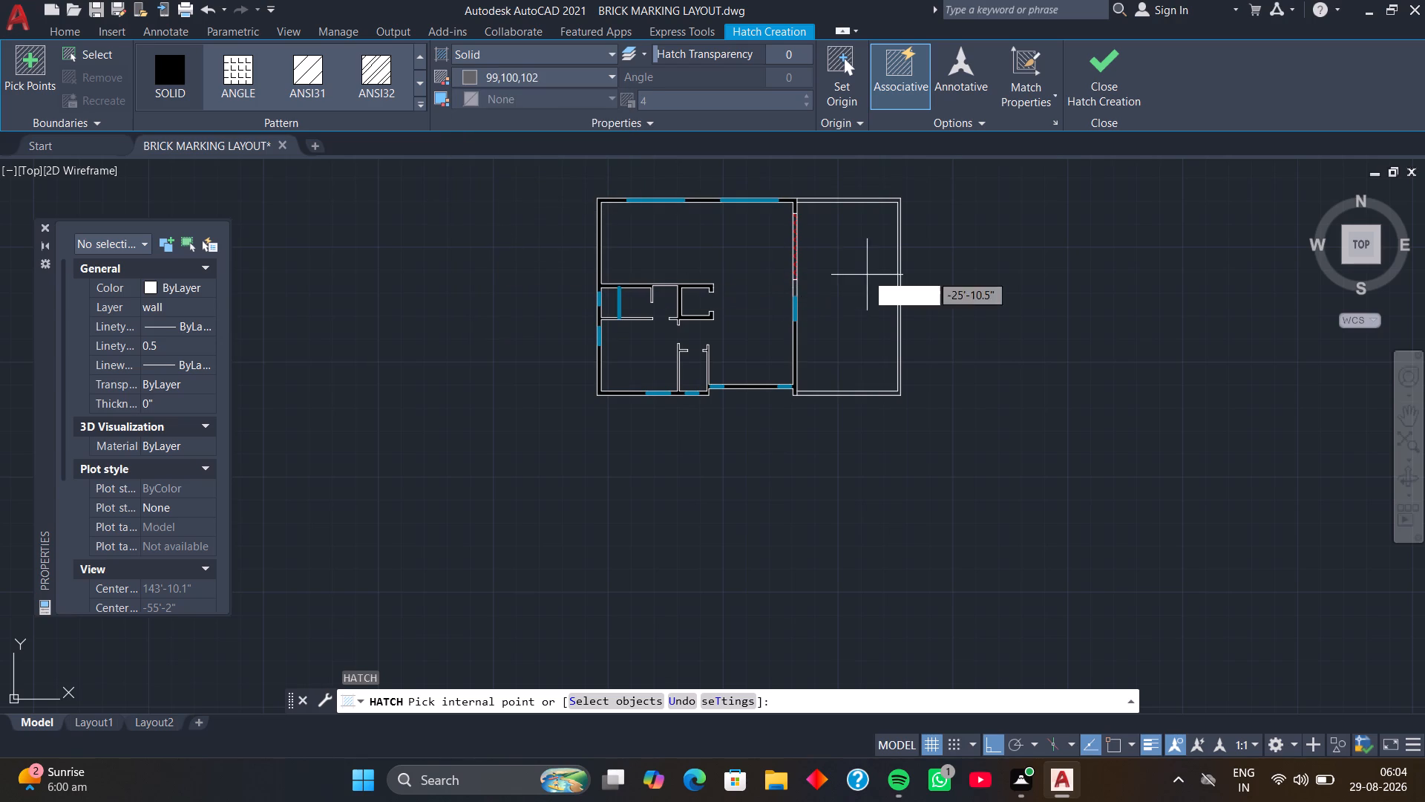
scroll(829, 199, "up", 3)
left_click(829, 199)
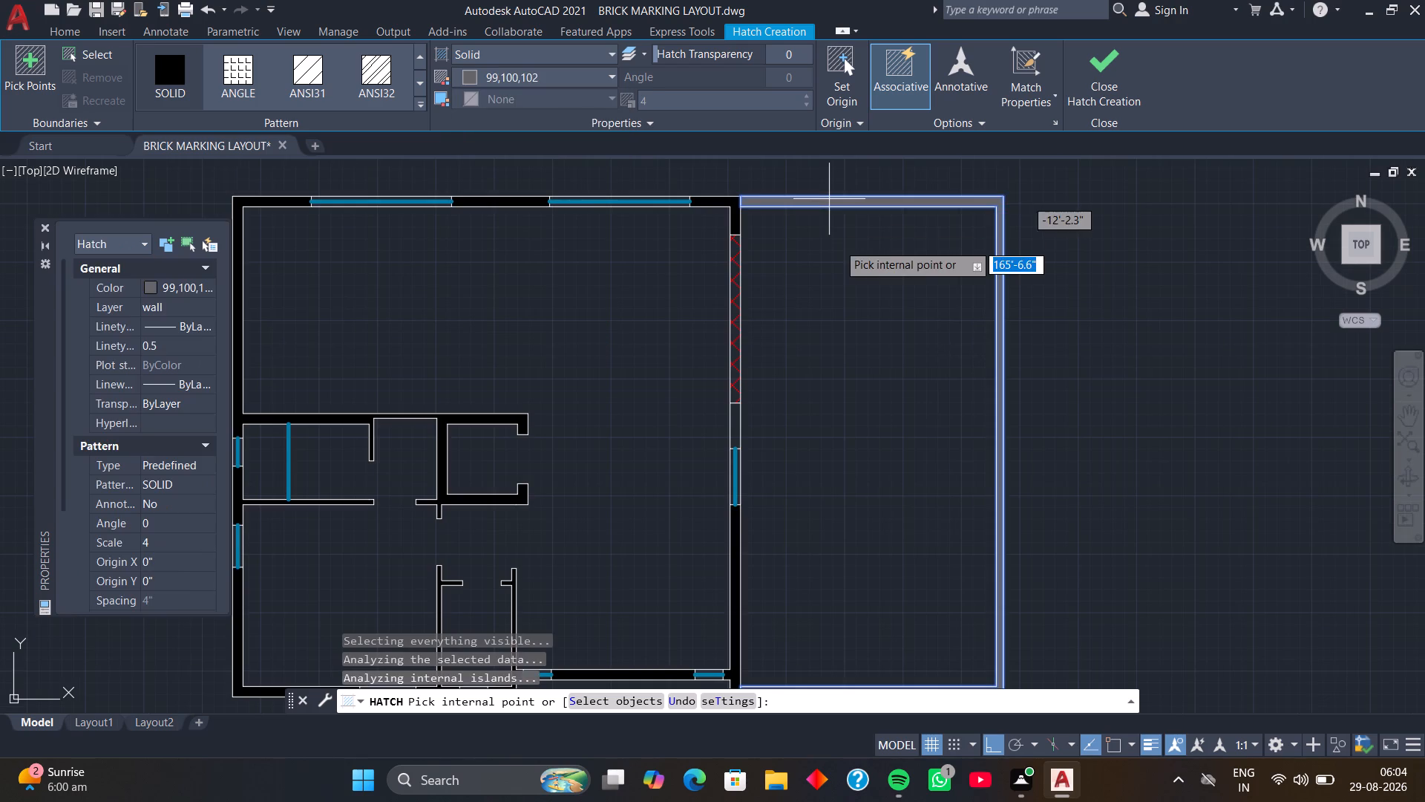
scroll(838, 245, "down", 2)
key("space")
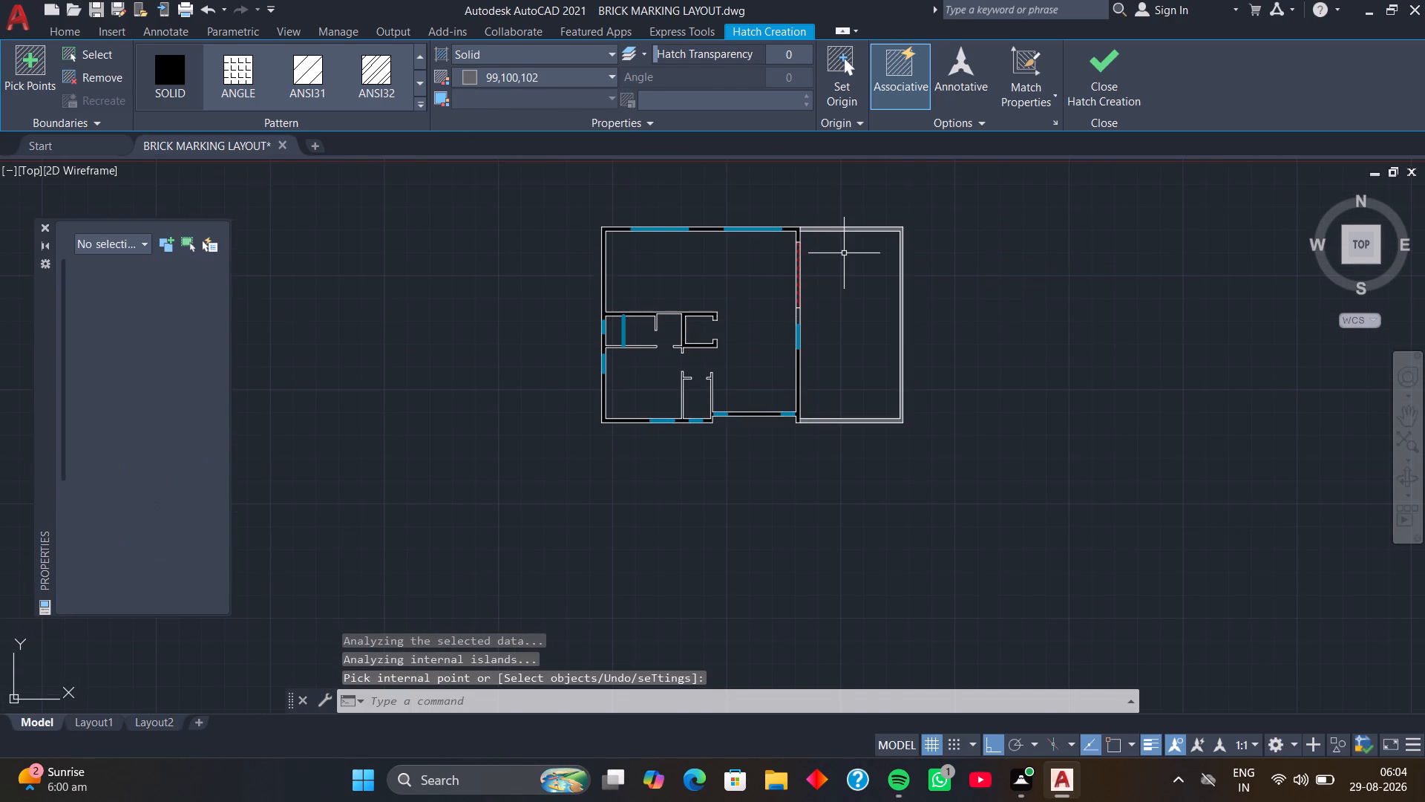
On the dotted line layer with linetype ACAD_ISO02W100, outline the opening in the small central room's east wall with a closed rectangle of lines.
scroll(845, 263, "down", 1)
middle_click_drag(853, 283, 855, 258)
middle_click_drag(799, 276, 811, 276)
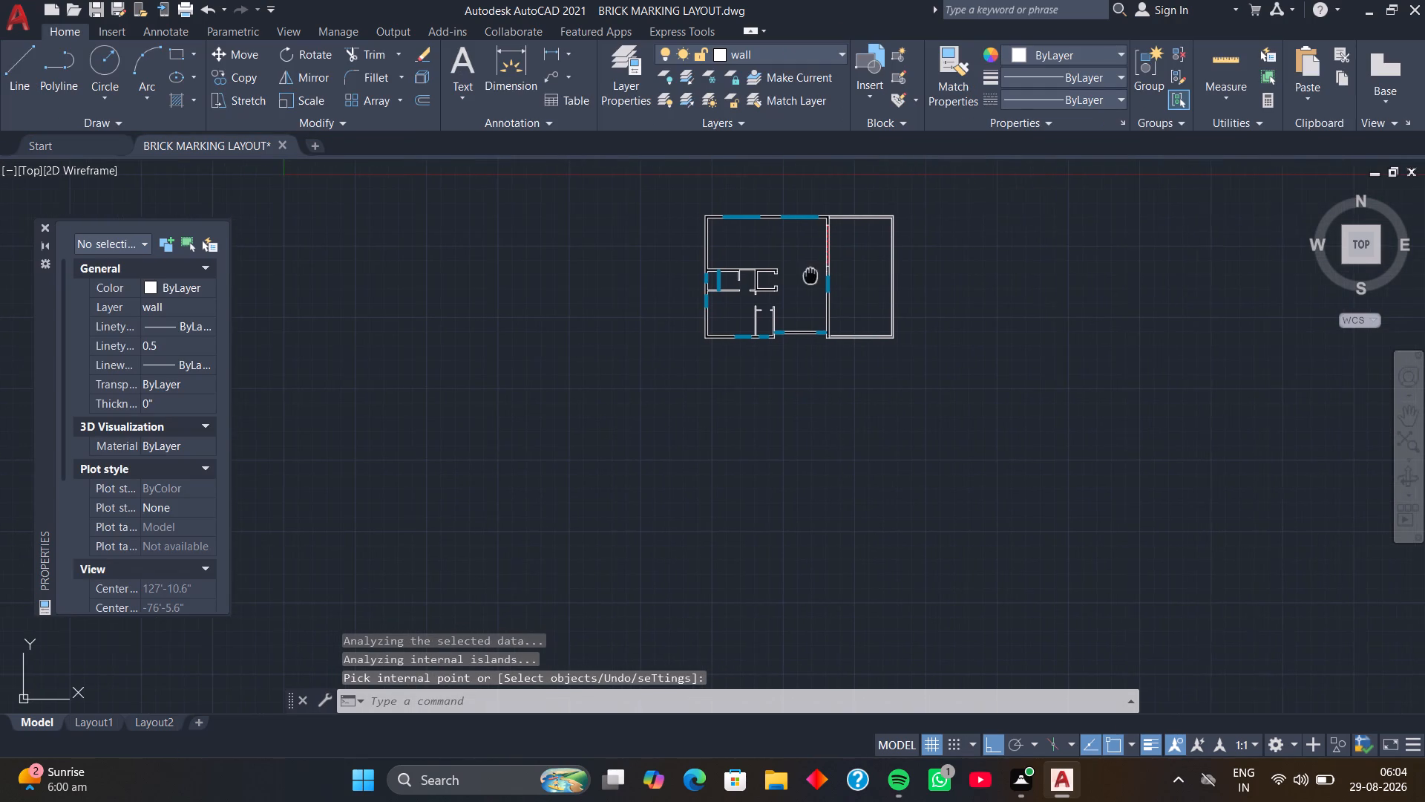
middle_click_drag(811, 276, 812, 276)
scroll(776, 273, "up", 5)
middle_click_drag(778, 294, 805, 290)
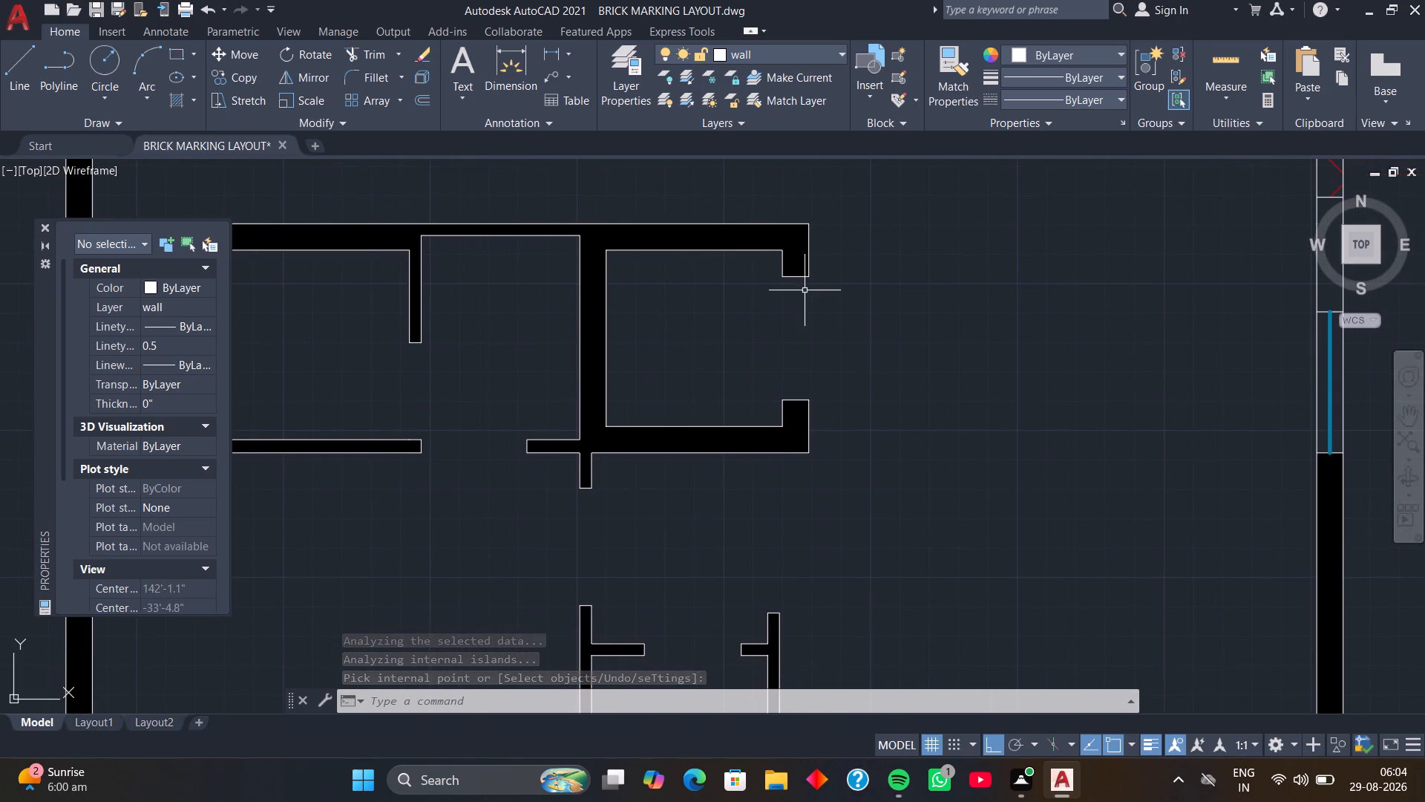
left_click(839, 55)
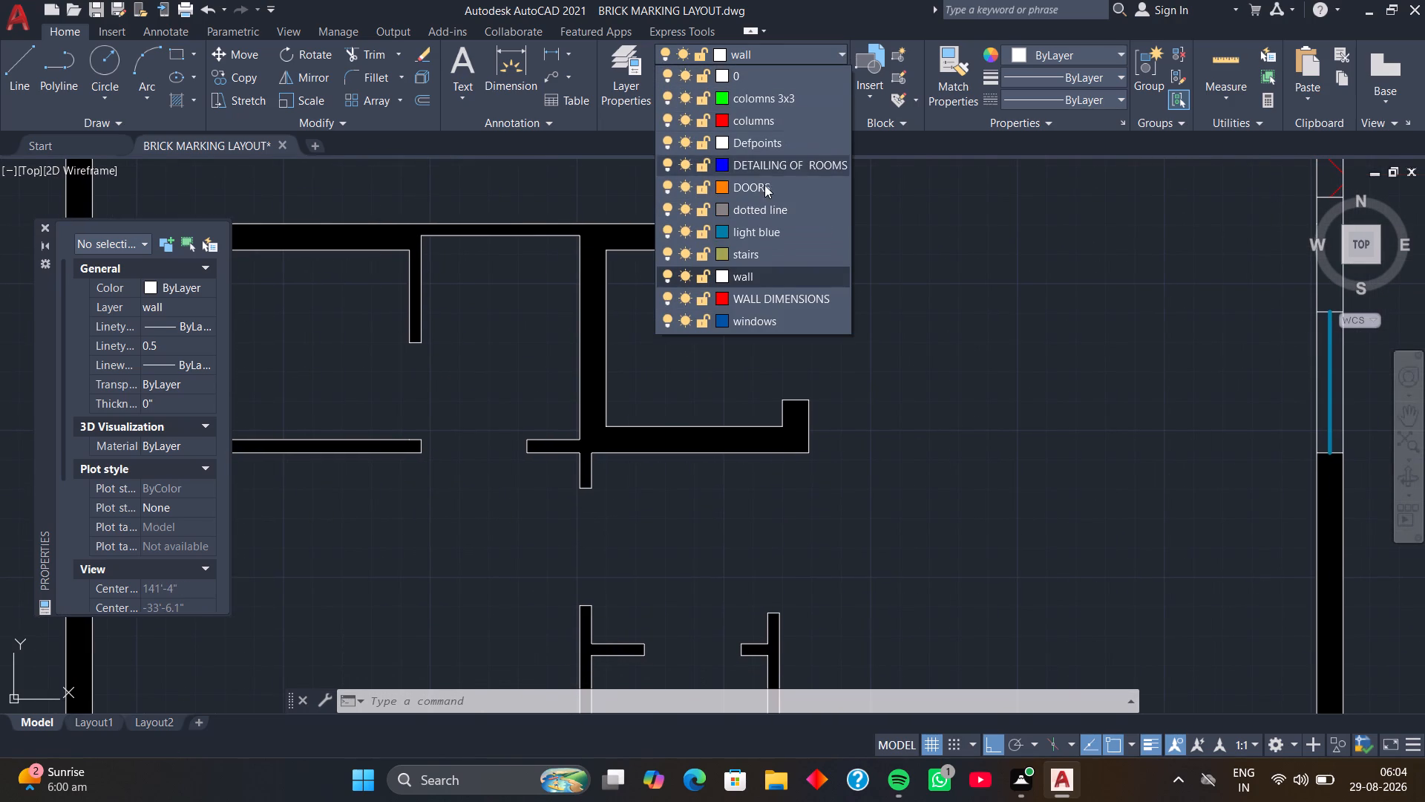
left_click(762, 214)
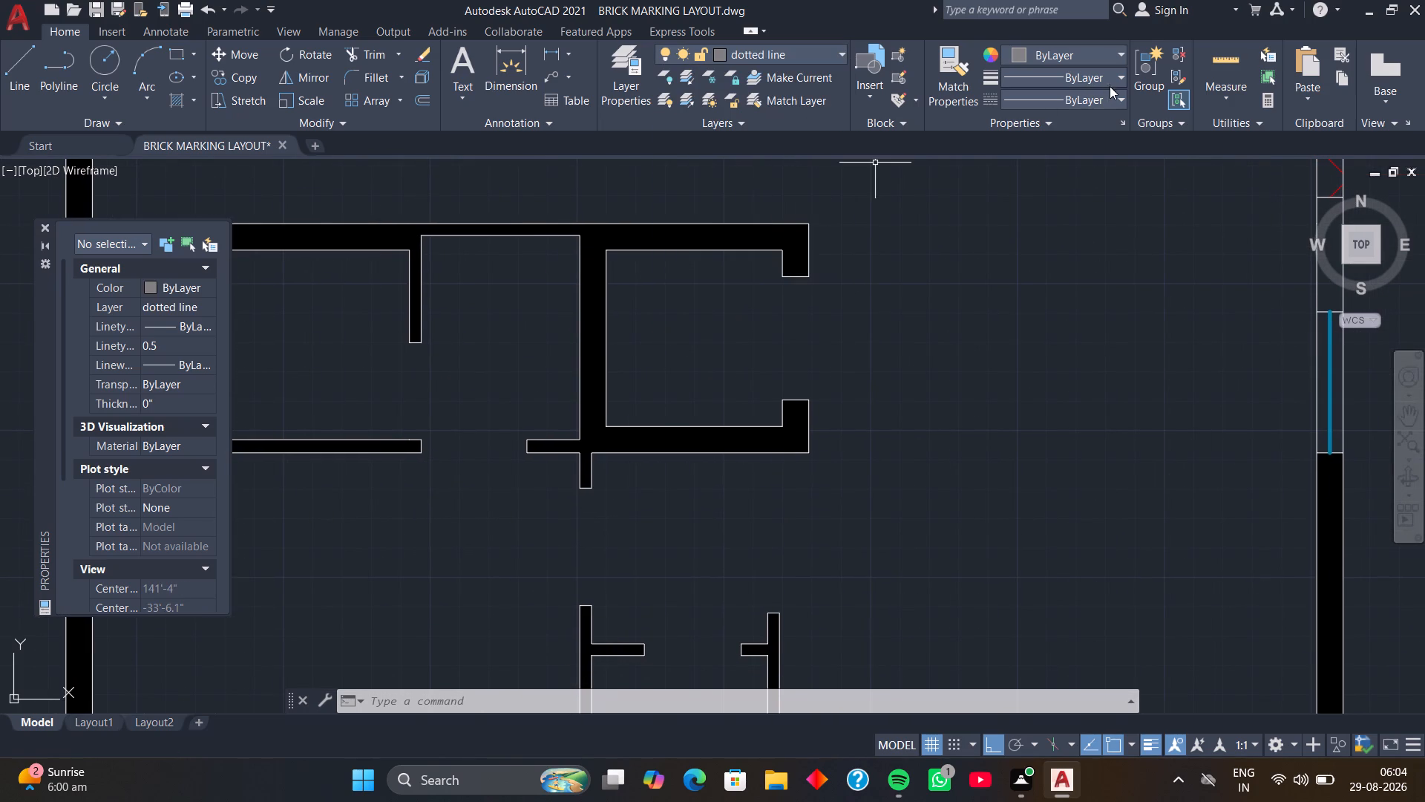
left_click(1118, 95)
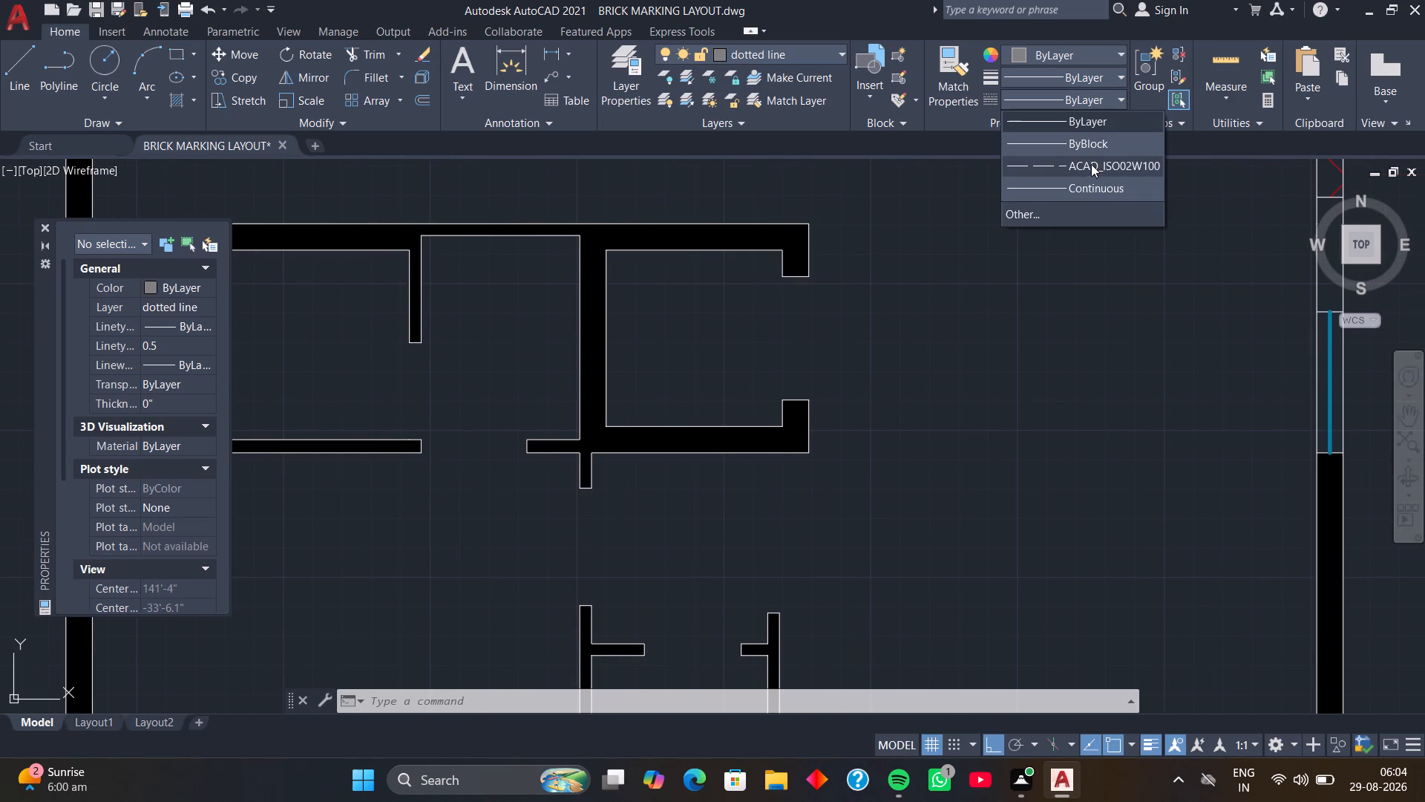
left_click(1091, 166)
middle_click_drag(1005, 251, 977, 227)
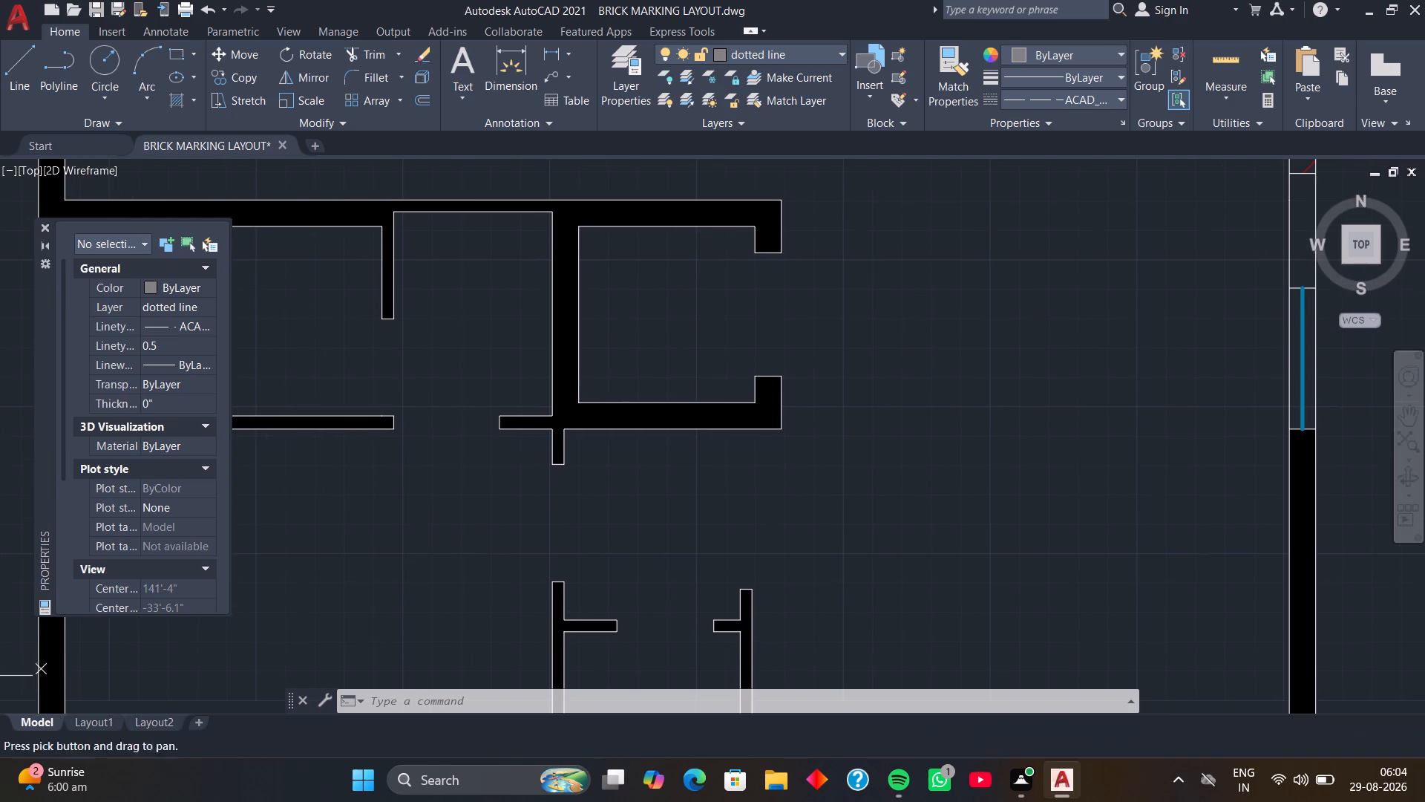
type("l")
key("space")
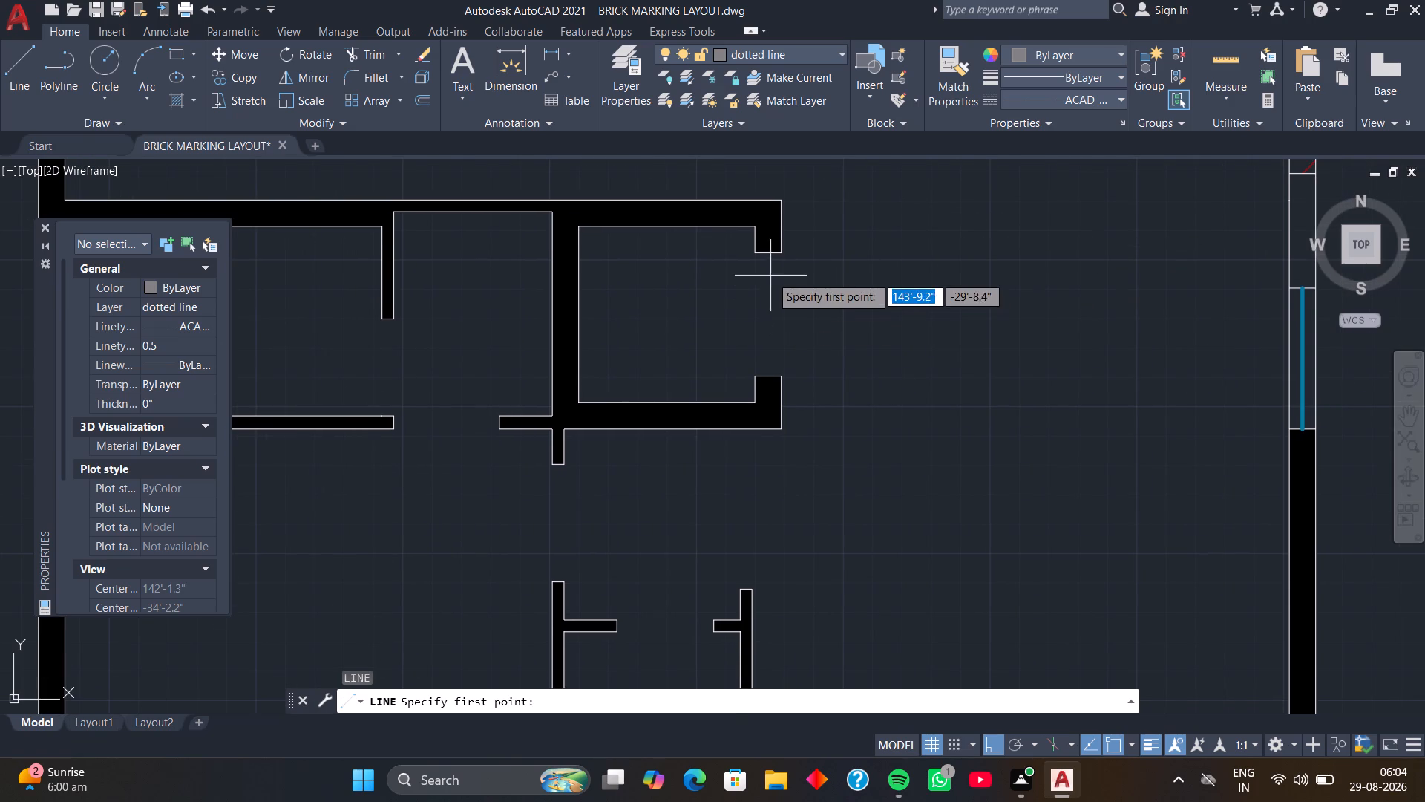
left_click(756, 252)
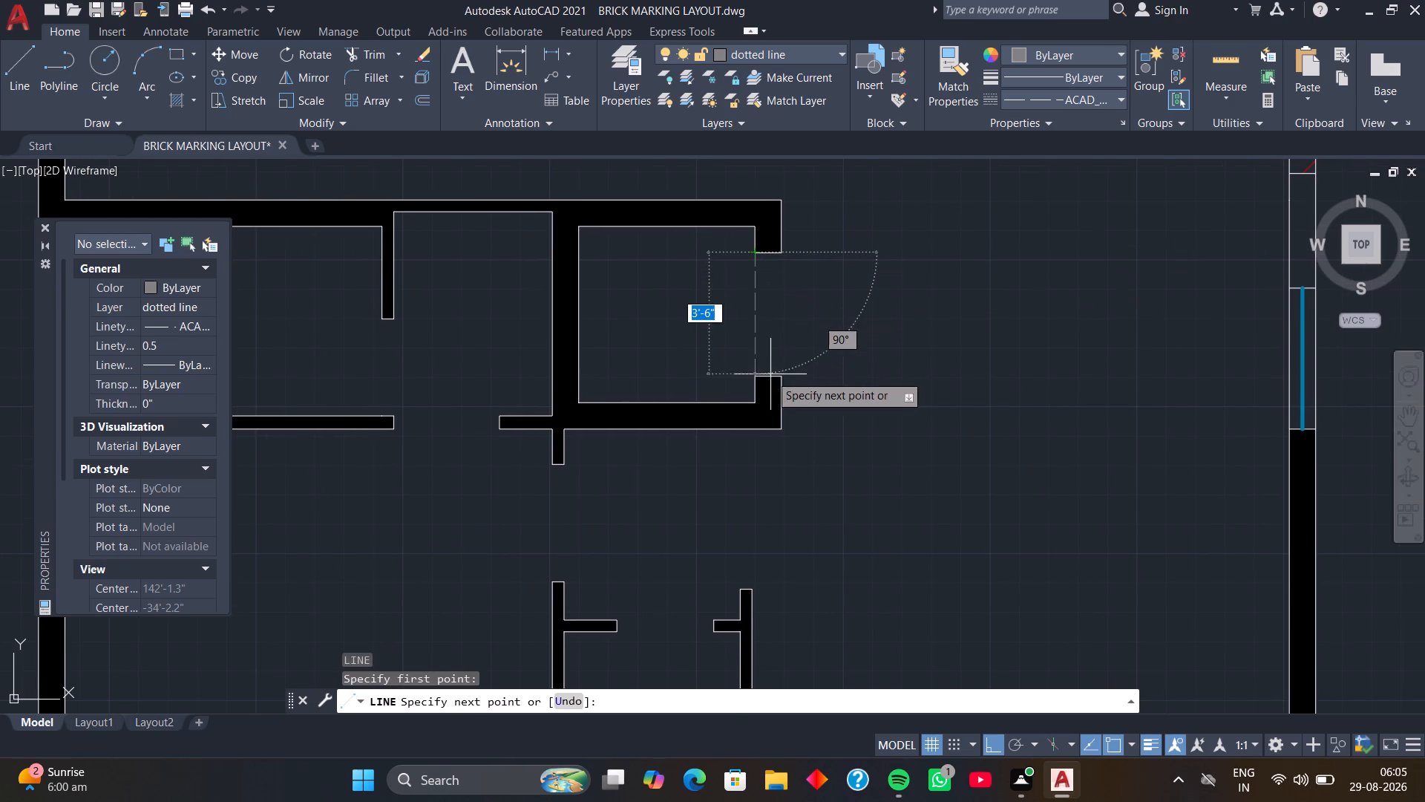
left_click(754, 376)
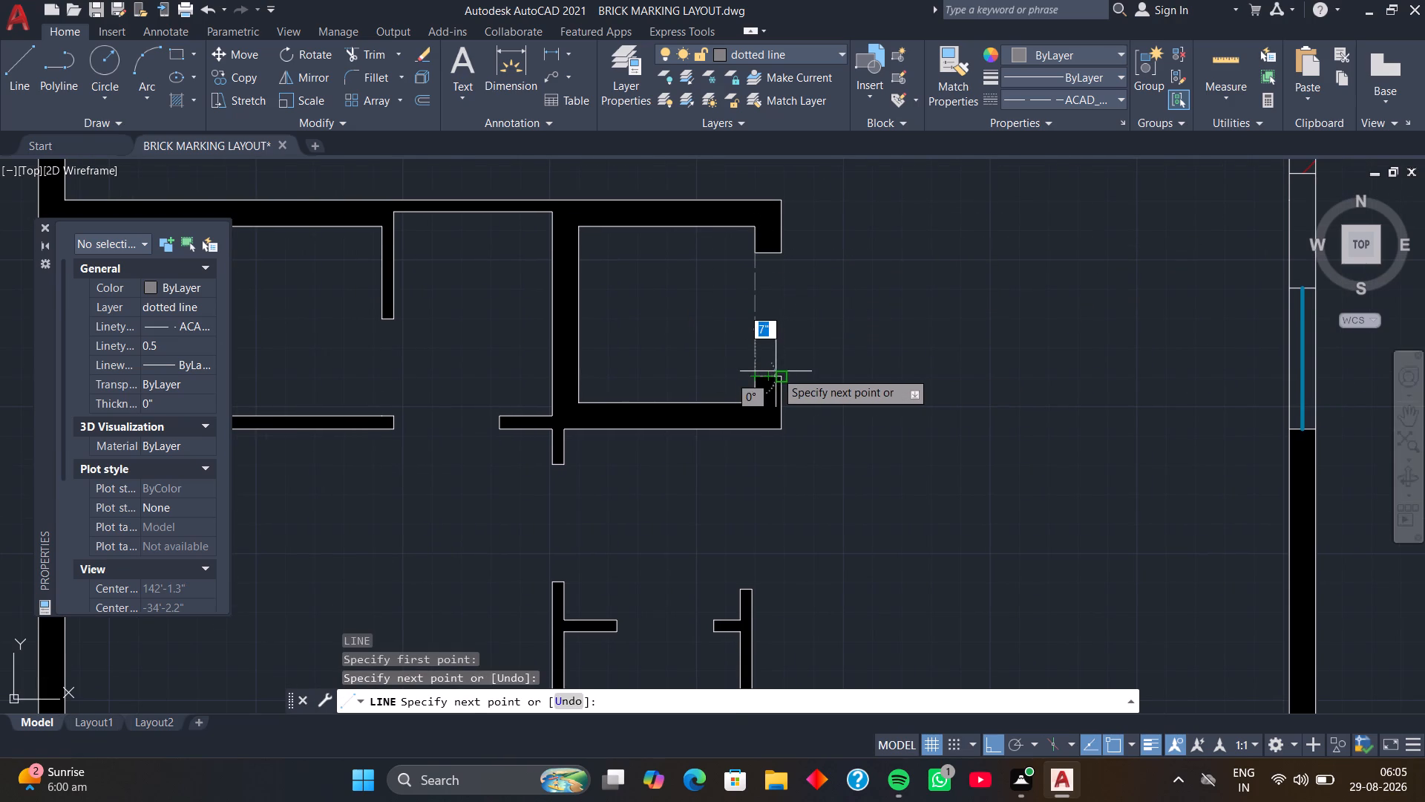
left_click(777, 374)
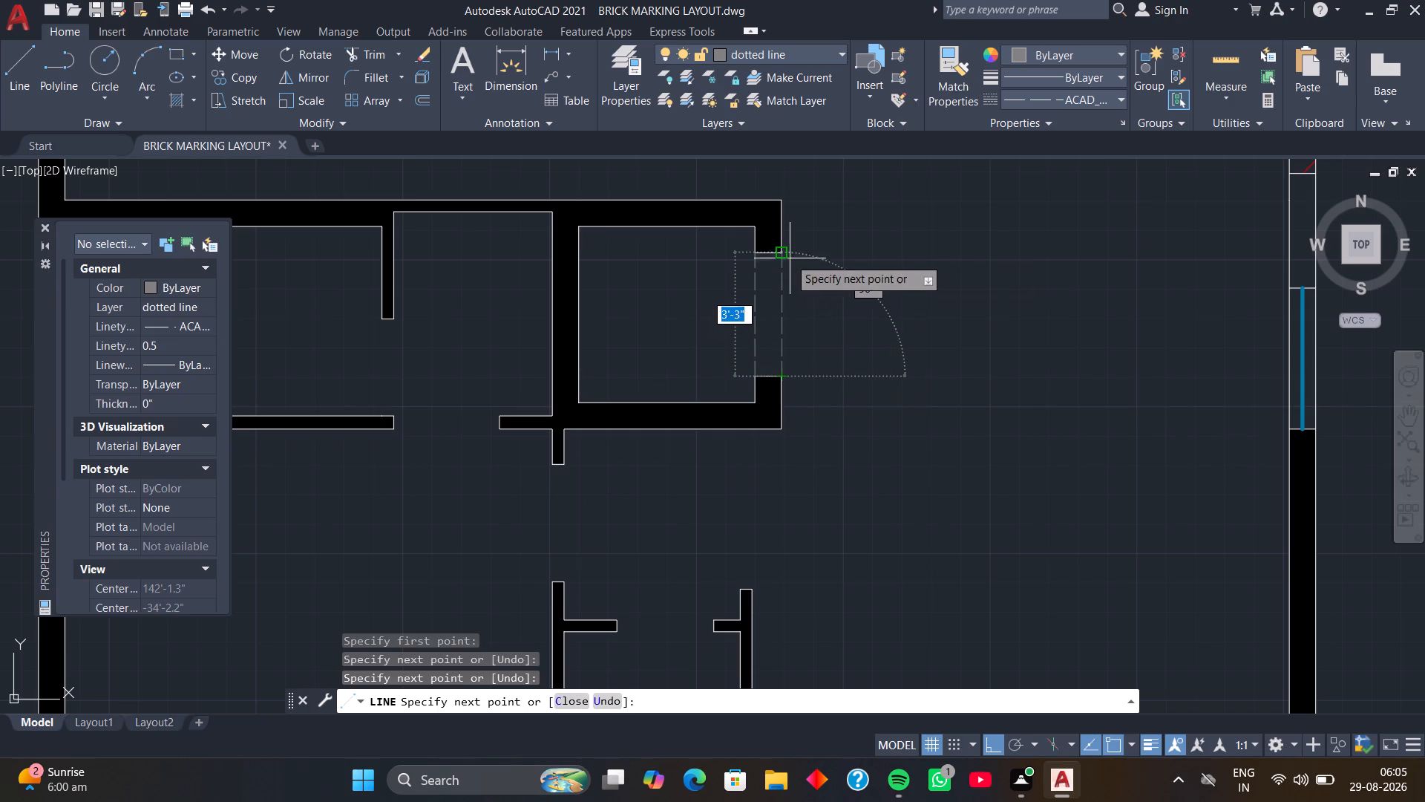
left_click(786, 254)
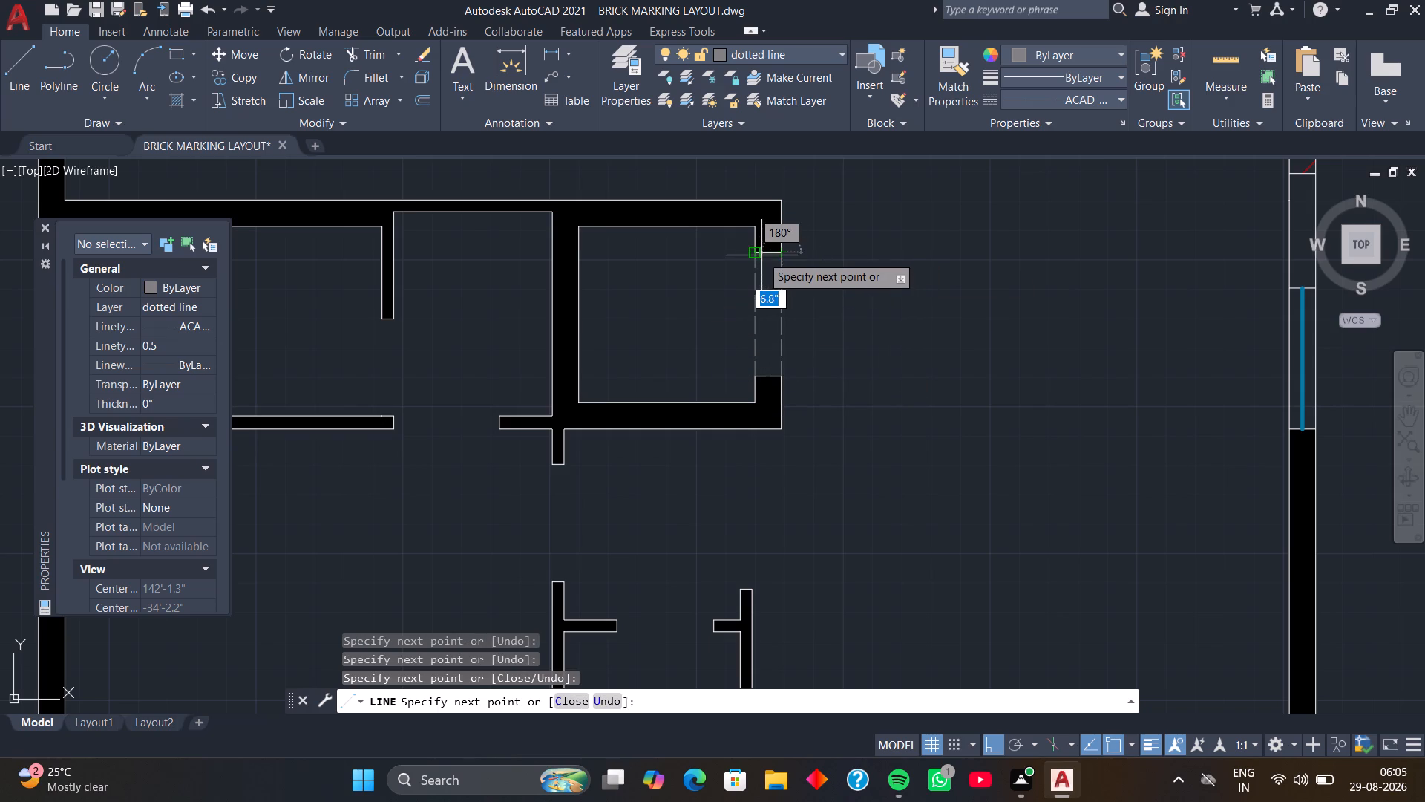
left_click(756, 254)
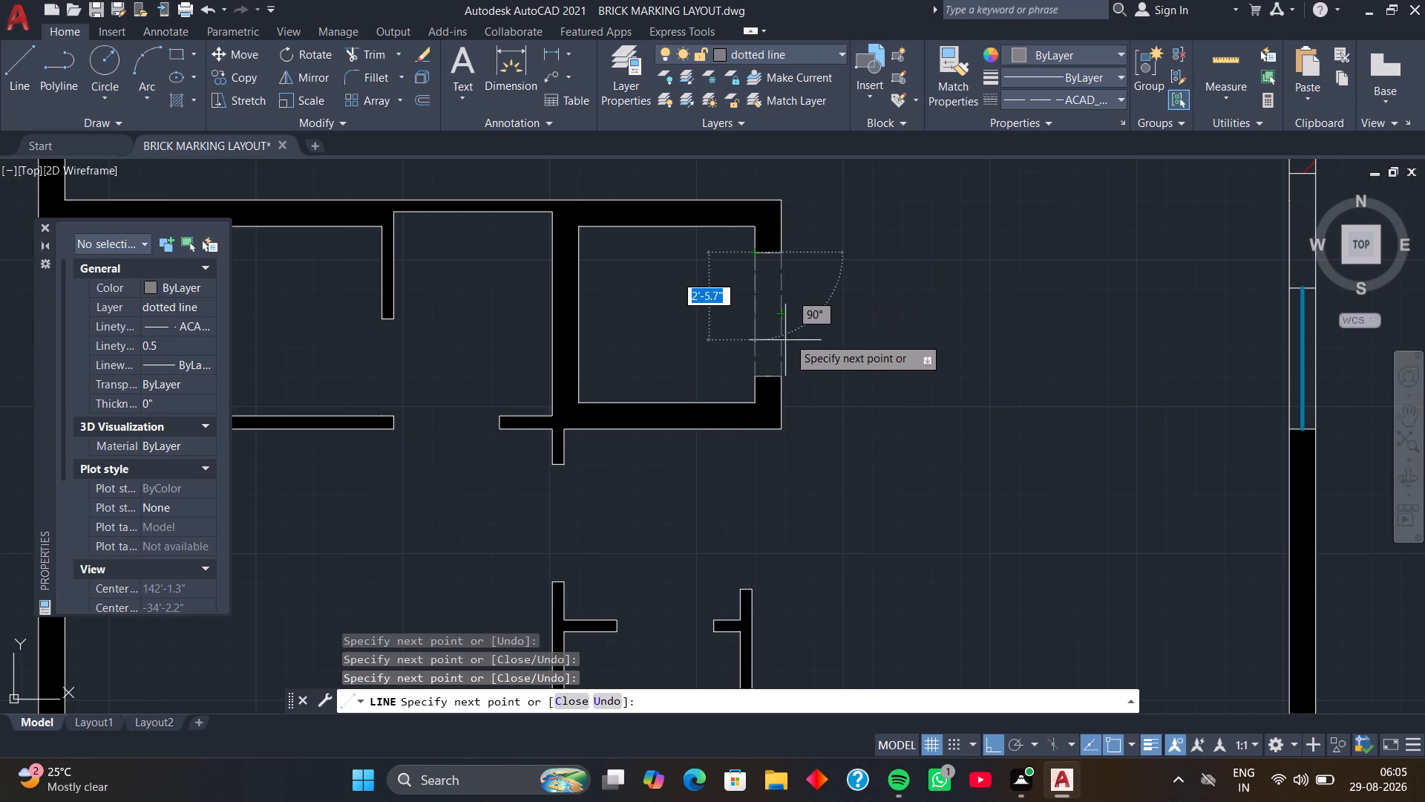
Draw crossing diagonal dashed lines between opposite corners of the opening outlined in the small central room's east wall.
scroll(779, 376, "up", 4)
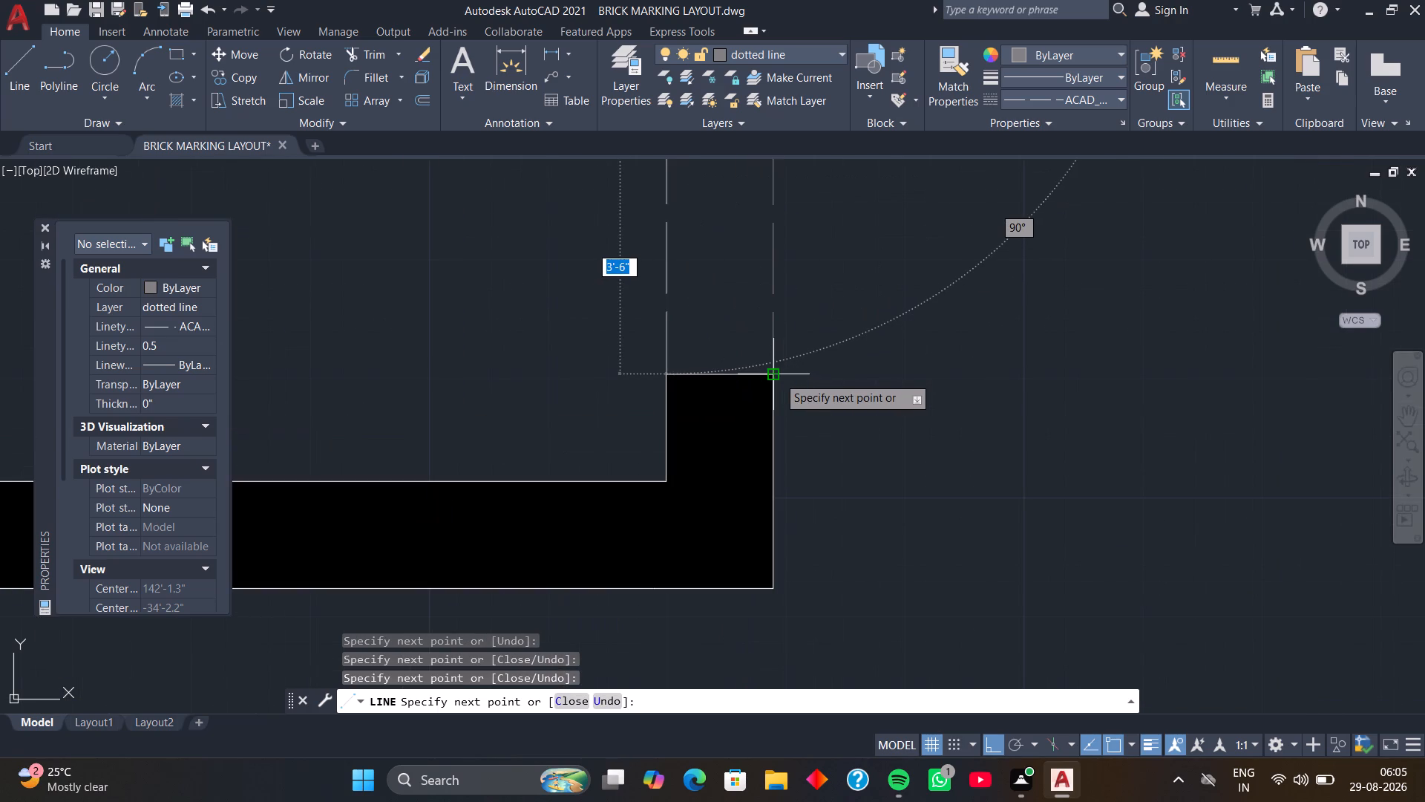
left_click(771, 378)
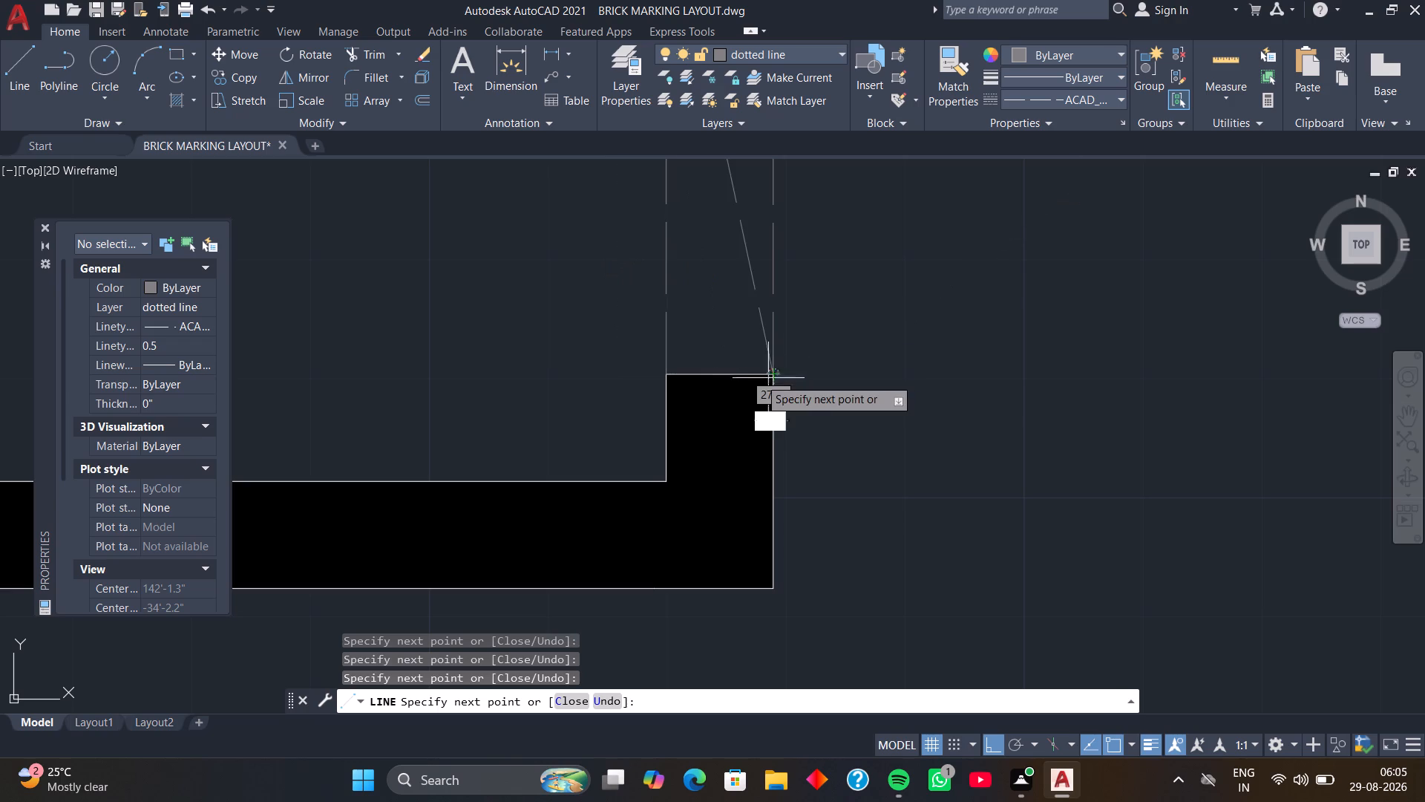
left_click(668, 375)
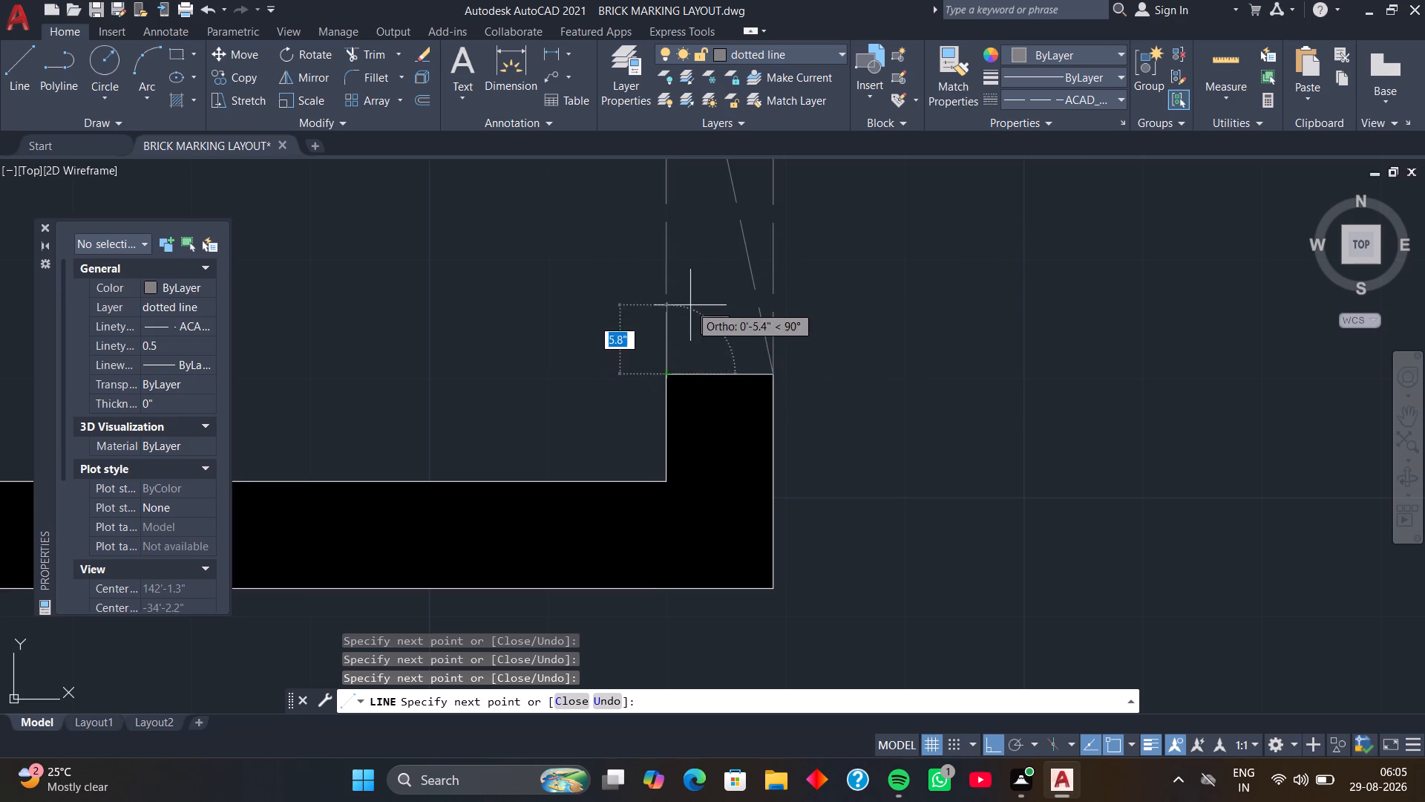
scroll(692, 302, "down", 3)
middle_click_drag(704, 281, 714, 390)
scroll(722, 347, "up", 4)
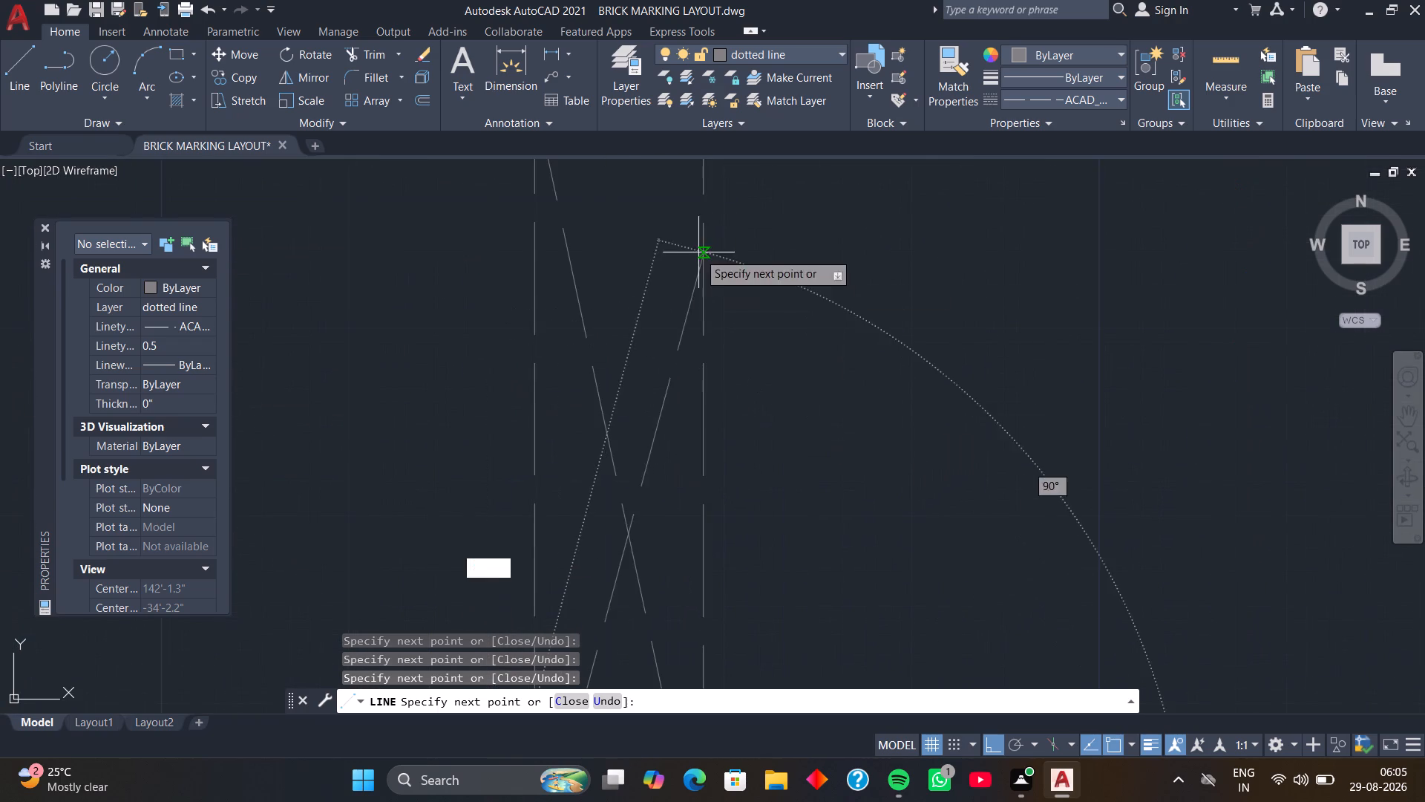
middle_click_drag(684, 254, 724, 451)
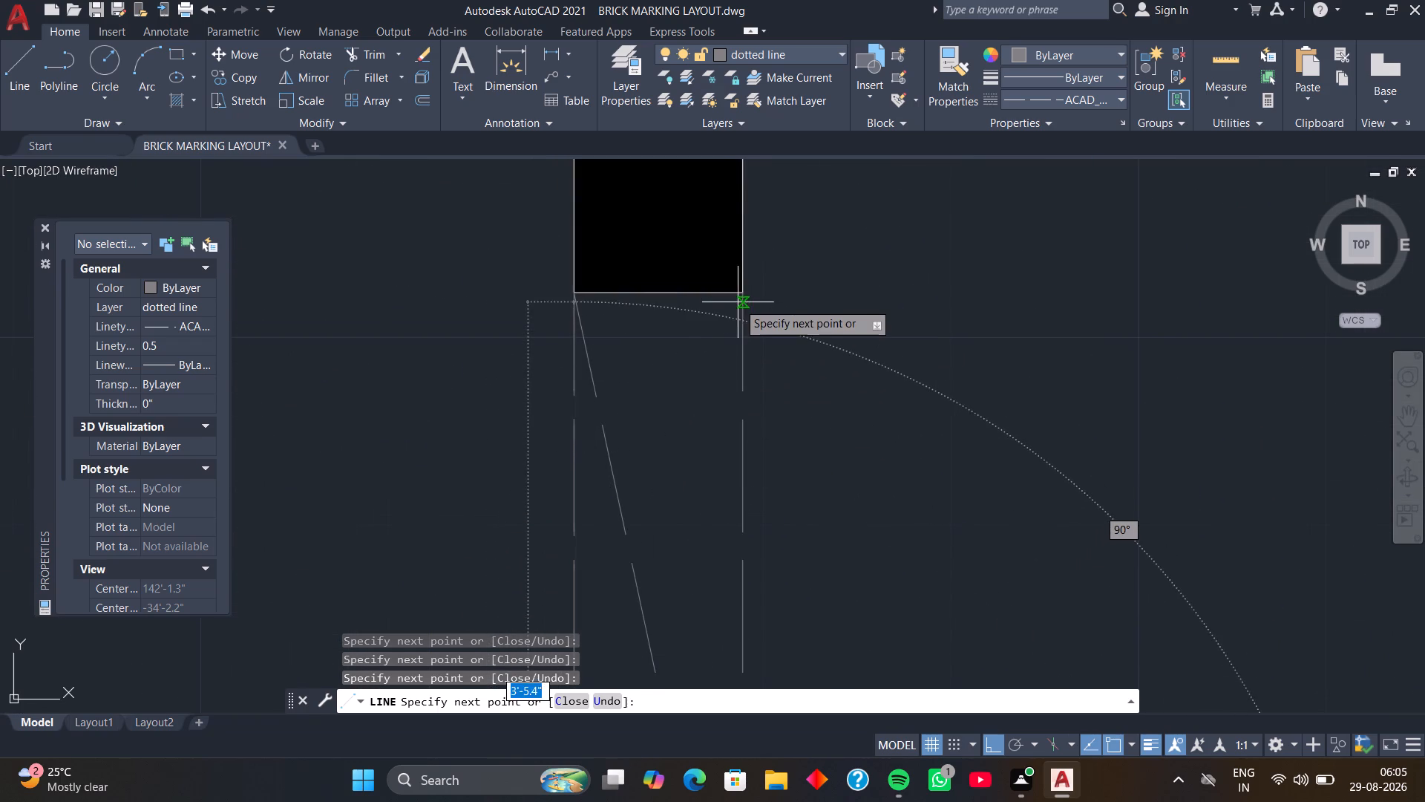
left_click(739, 296)
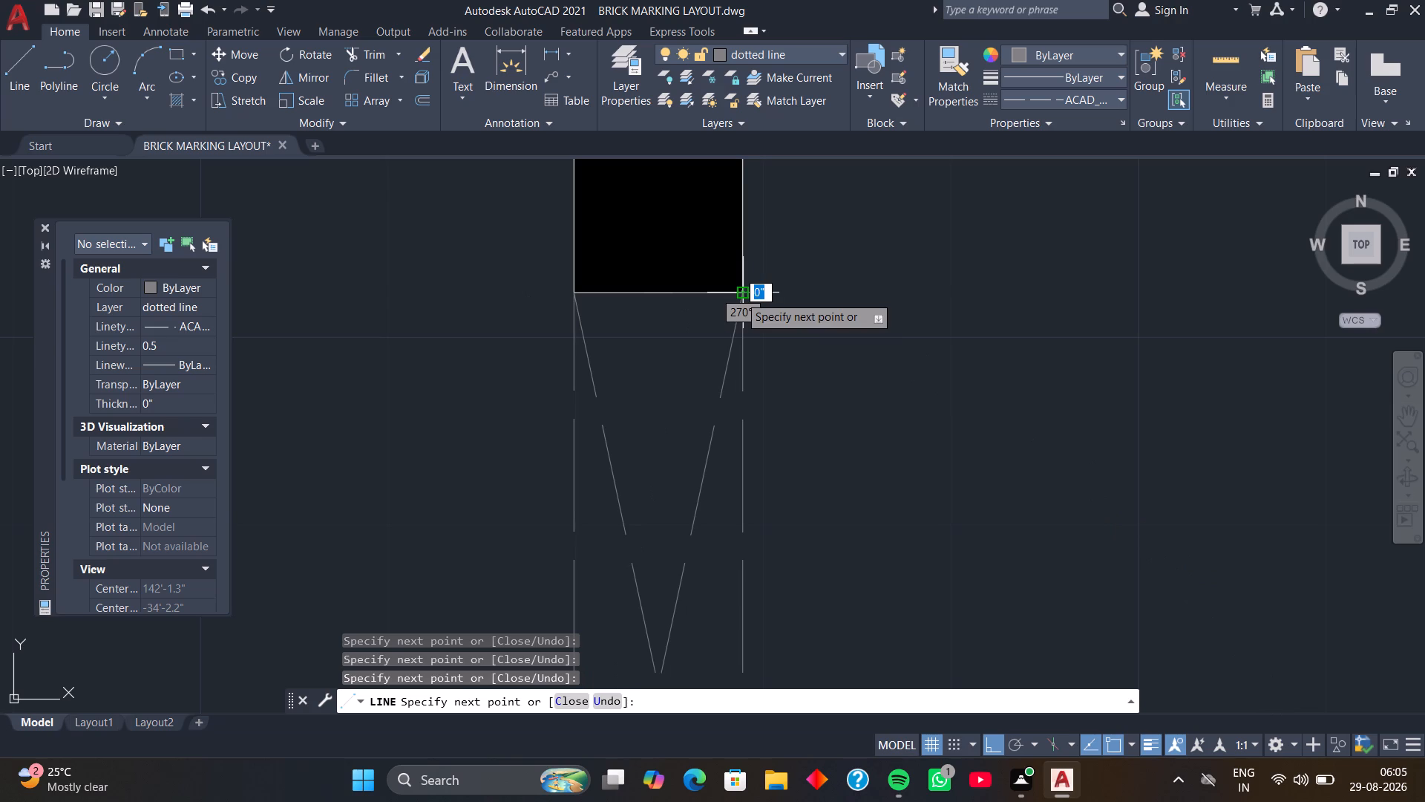
key("space")
Draw a dashed line across the small central room, parallel to and 2" inside its north wall, from west wall to east wall.
scroll(808, 293, "down", 2)
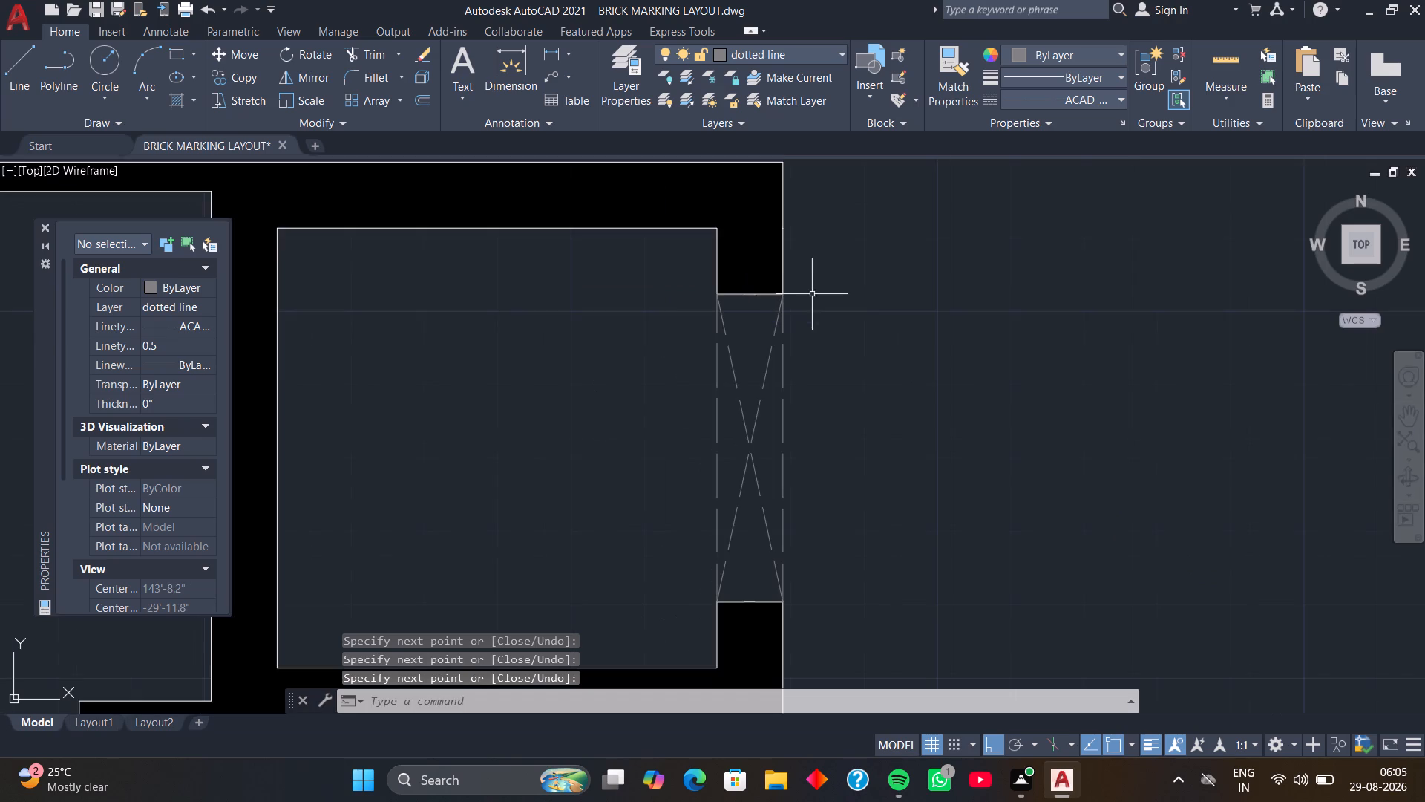
middle_click_drag(838, 326, 900, 290)
middle_click_drag(692, 327, 755, 337)
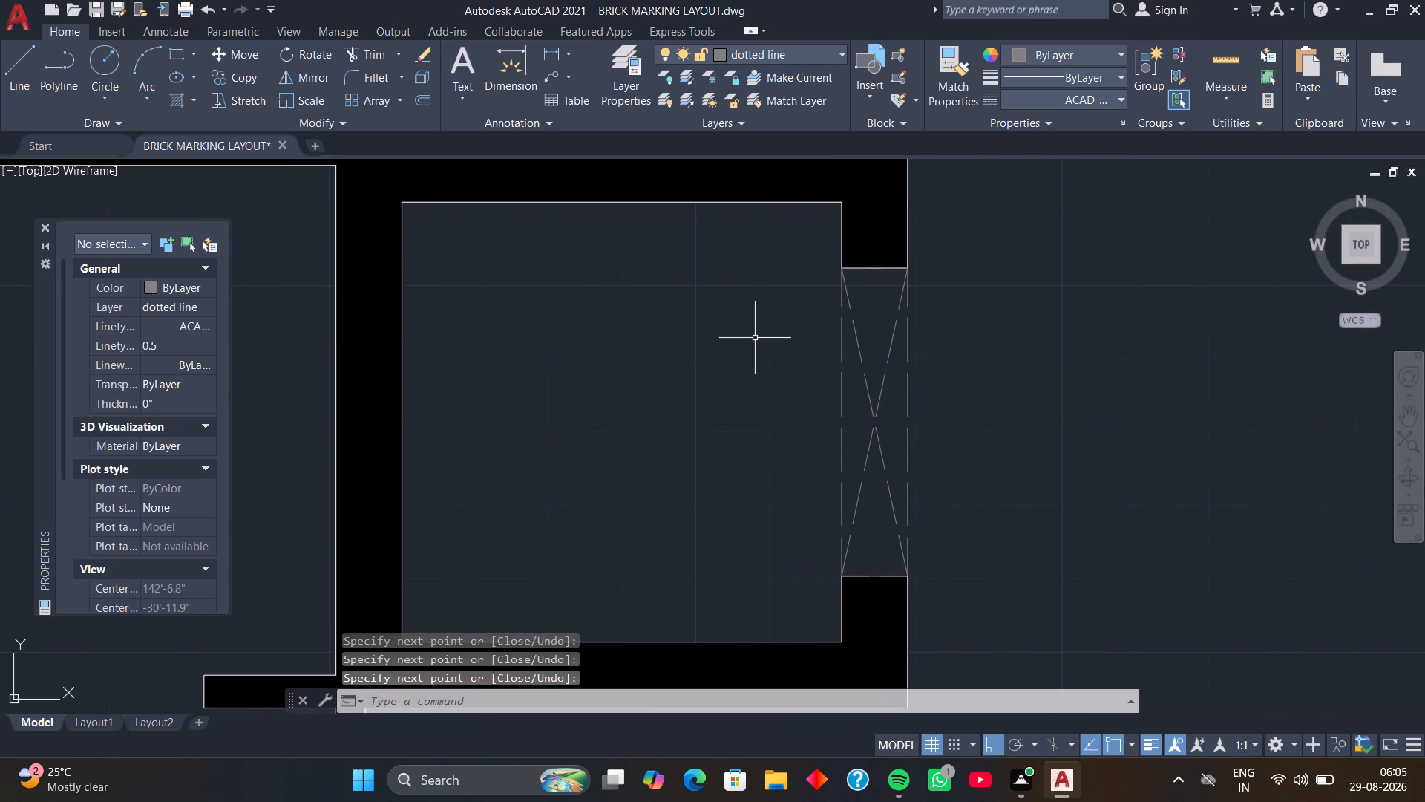
scroll(755, 338, "down", 1)
middle_click_drag(754, 338, 770, 338)
type("l")
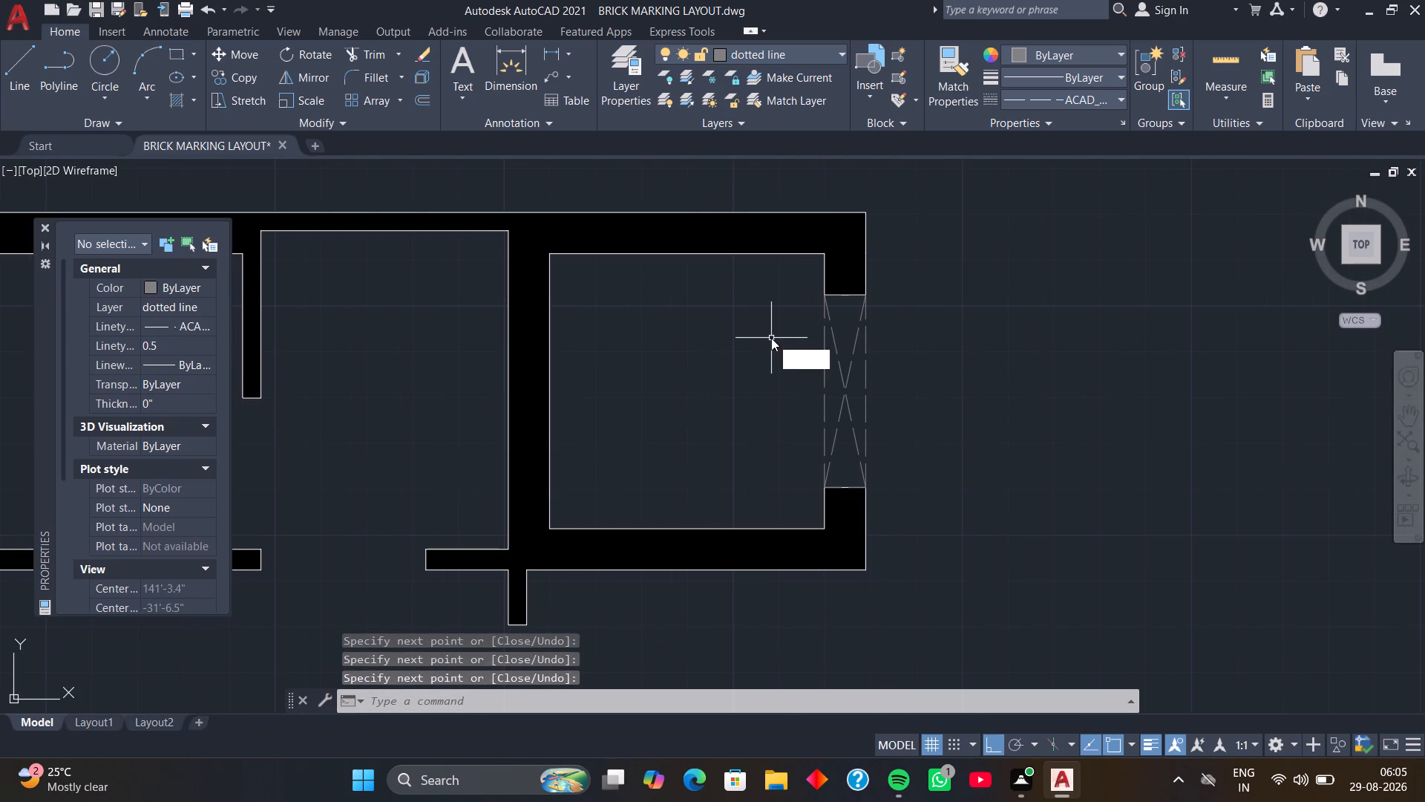
key("space")
middle_click_drag(571, 293, 628, 313)
scroll(610, 289, "up", 3)
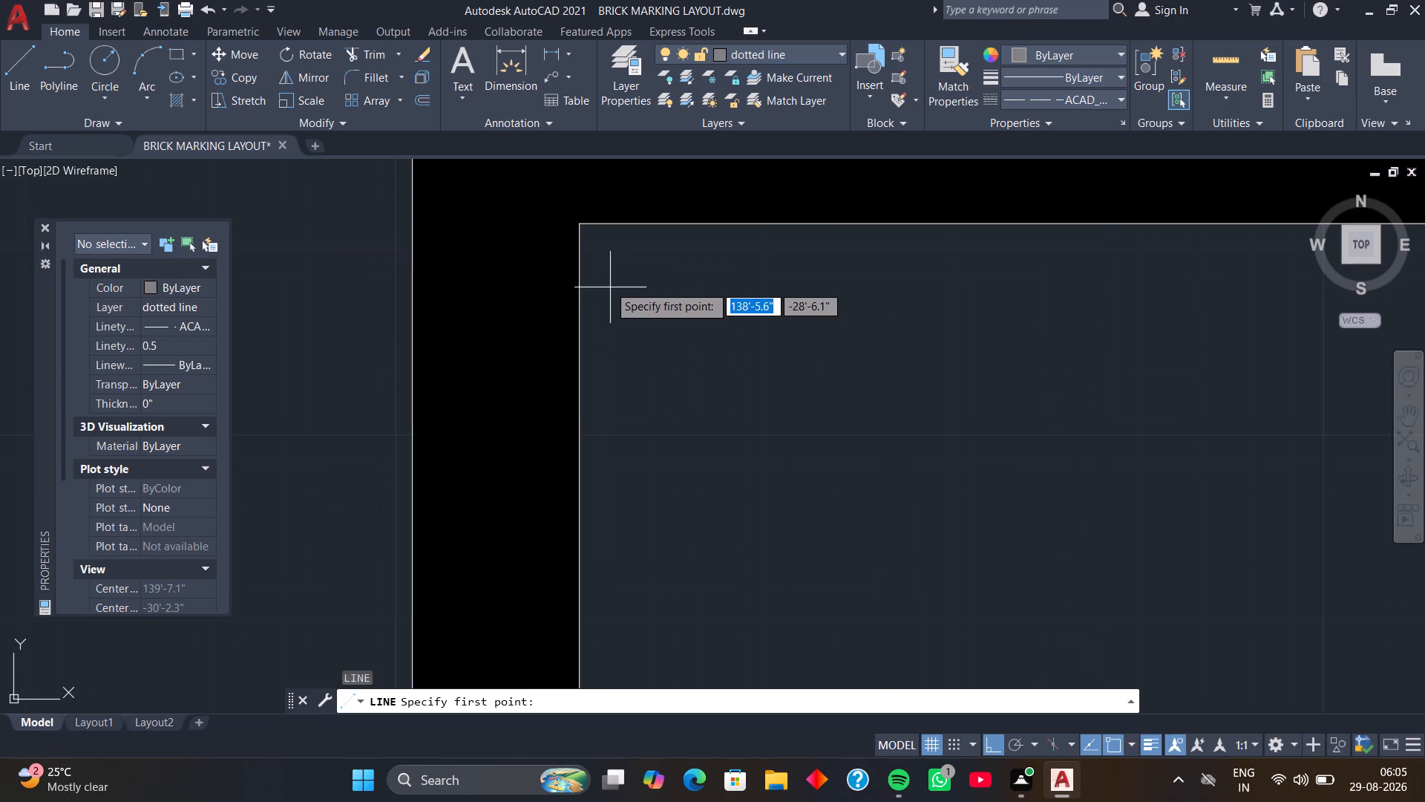
left_click(577, 227)
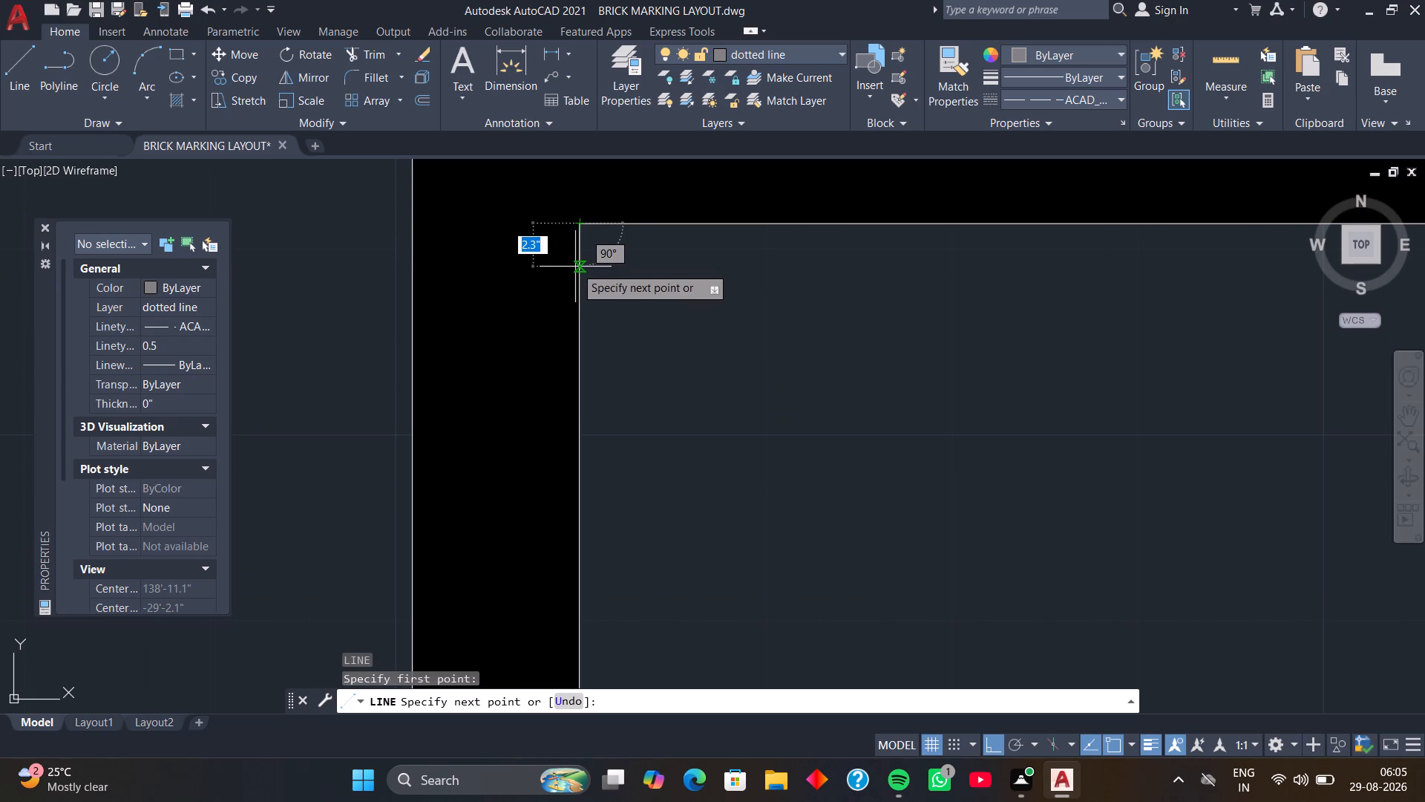
key("2")
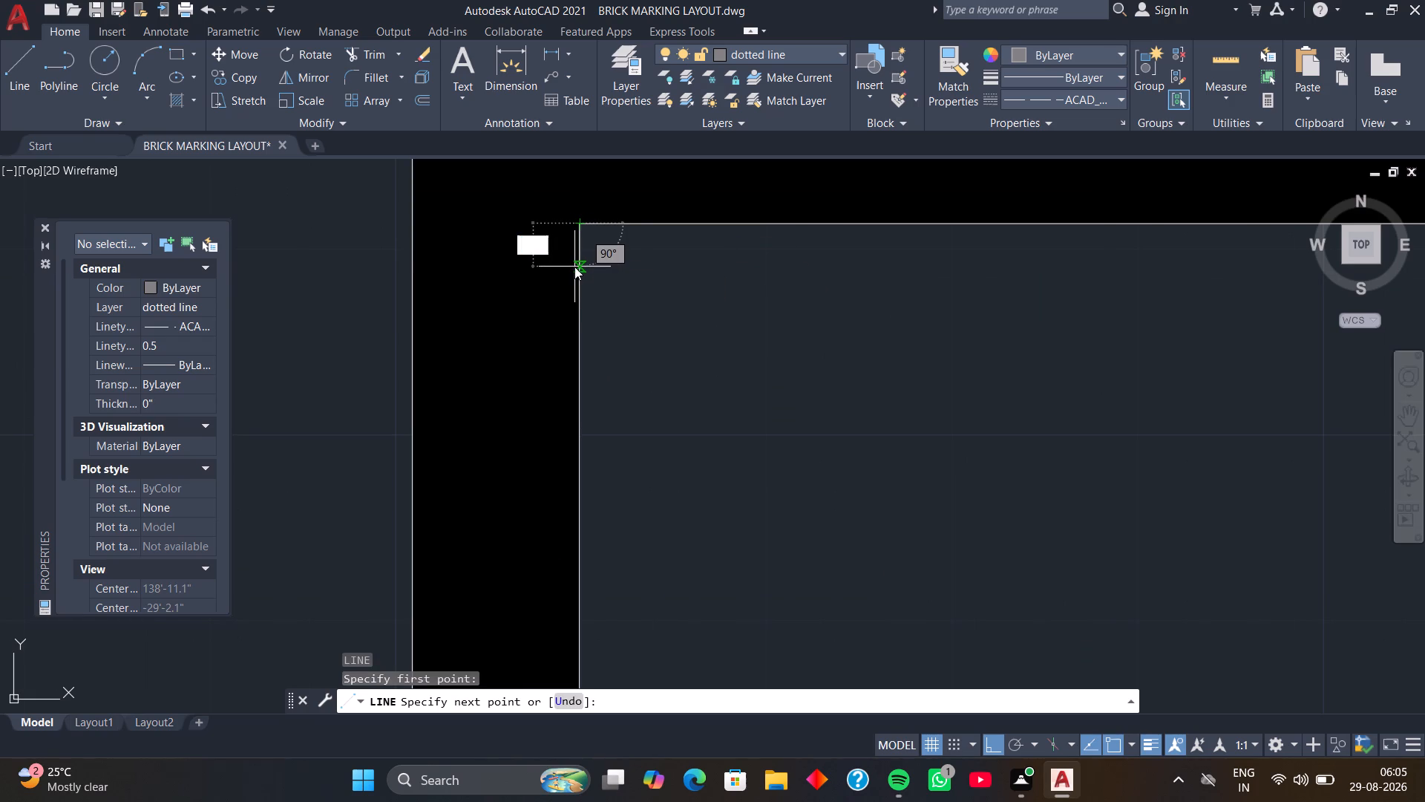
key("Return")
scroll(731, 270, "down", 2)
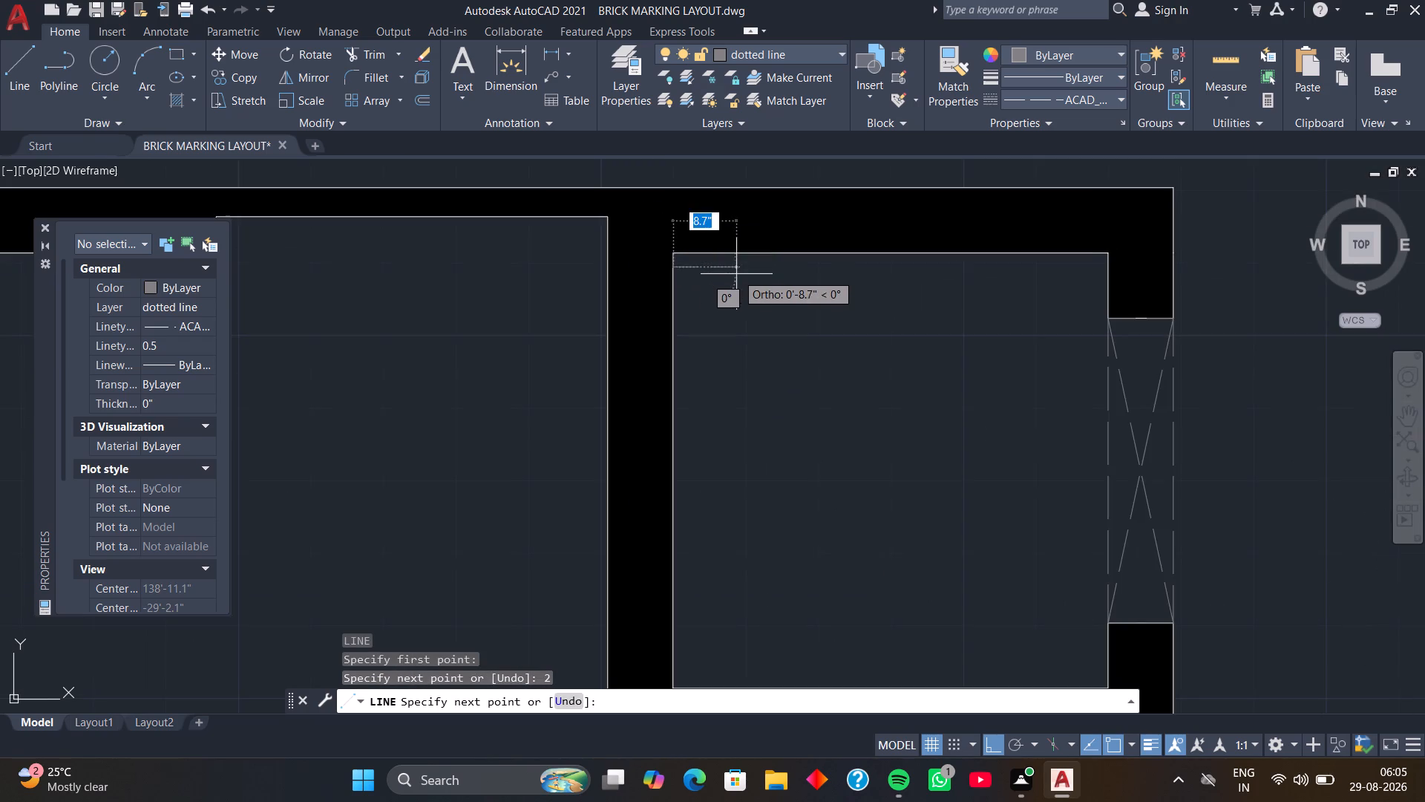
middle_click_drag(736, 274, 520, 298)
scroll(830, 305, "up", 3)
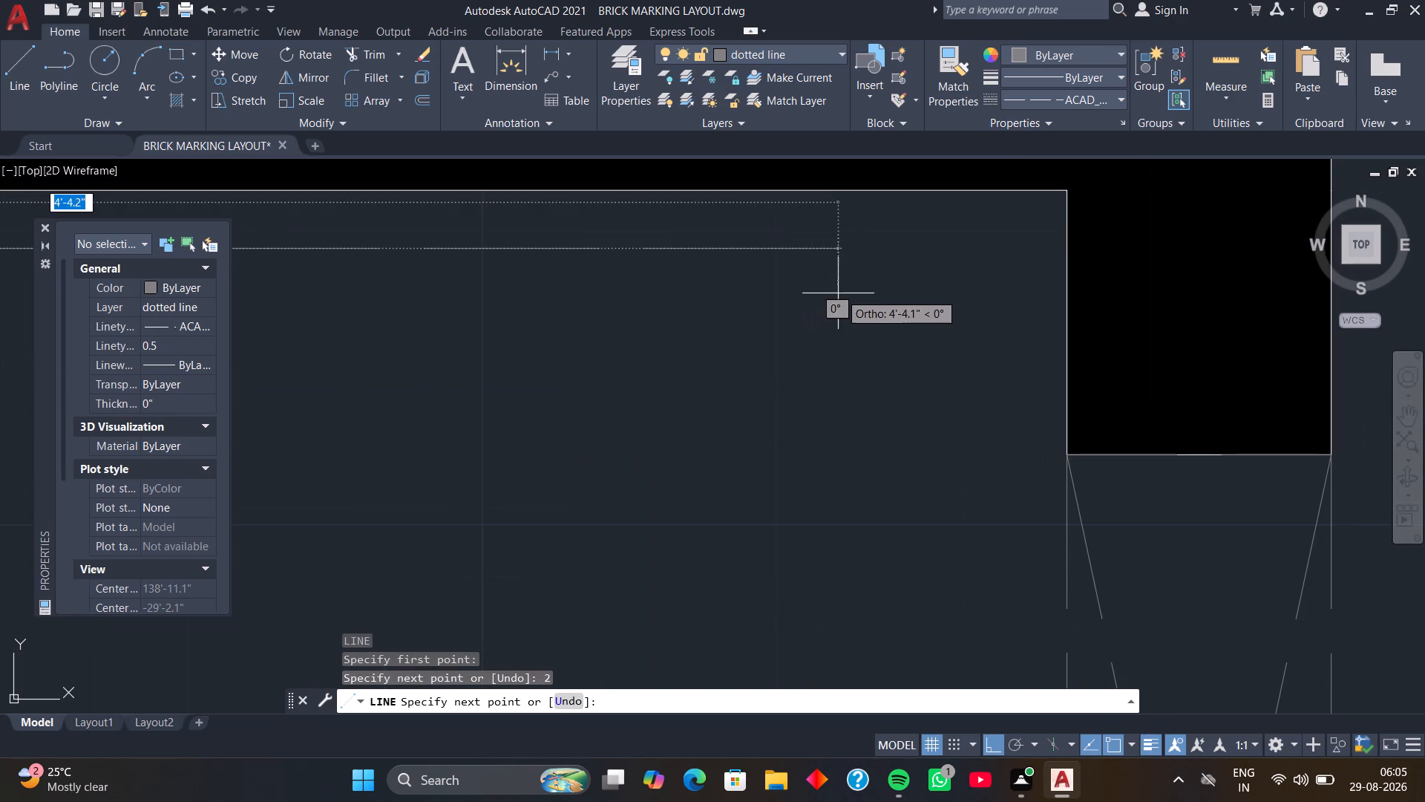
middle_click_drag(849, 282, 764, 380)
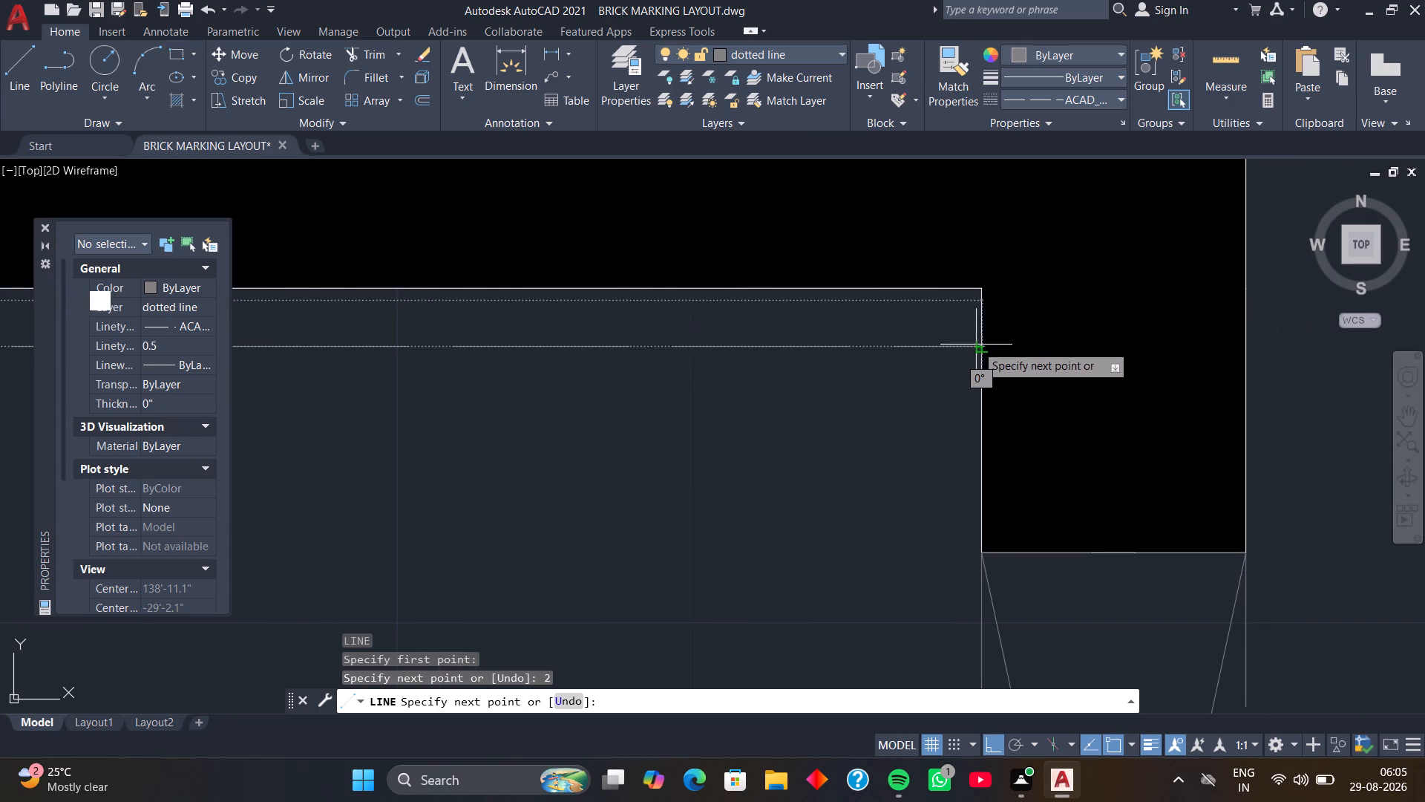
left_click(978, 345)
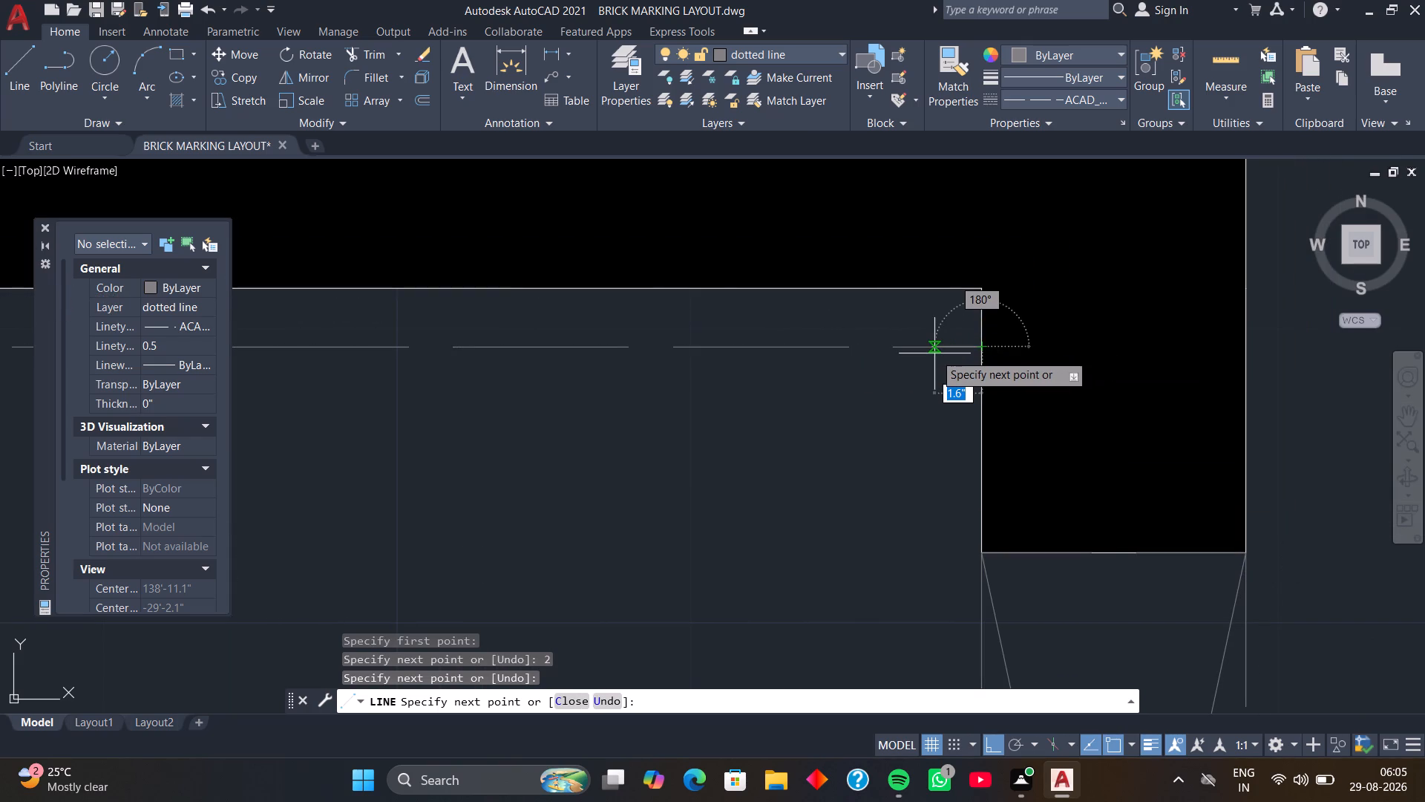
Continue with a dashed line 2" inside the room's east wall, running down to the south wall.
key("2")
key("Return")
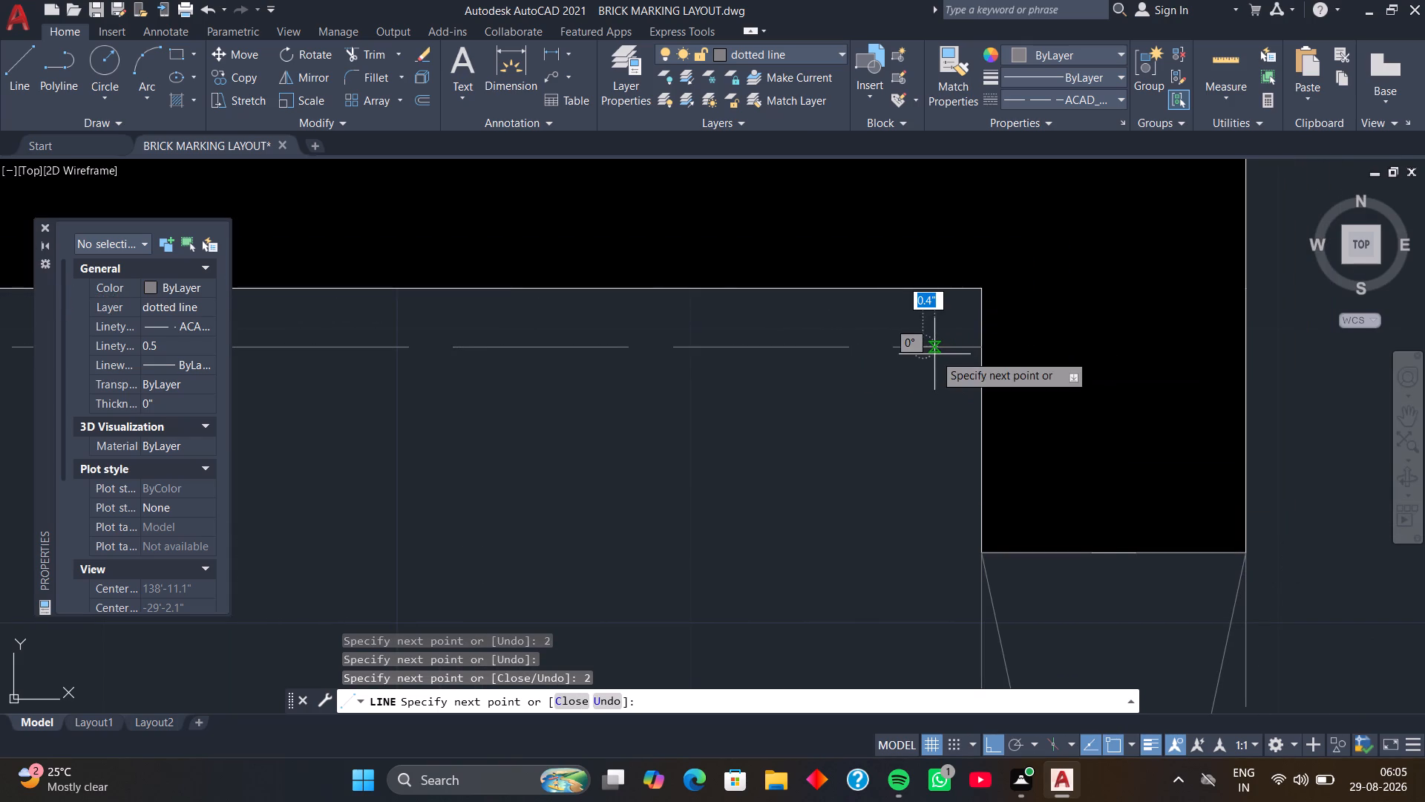
scroll(930, 558, "down", 3)
middle_click_drag(930, 559, 890, 368)
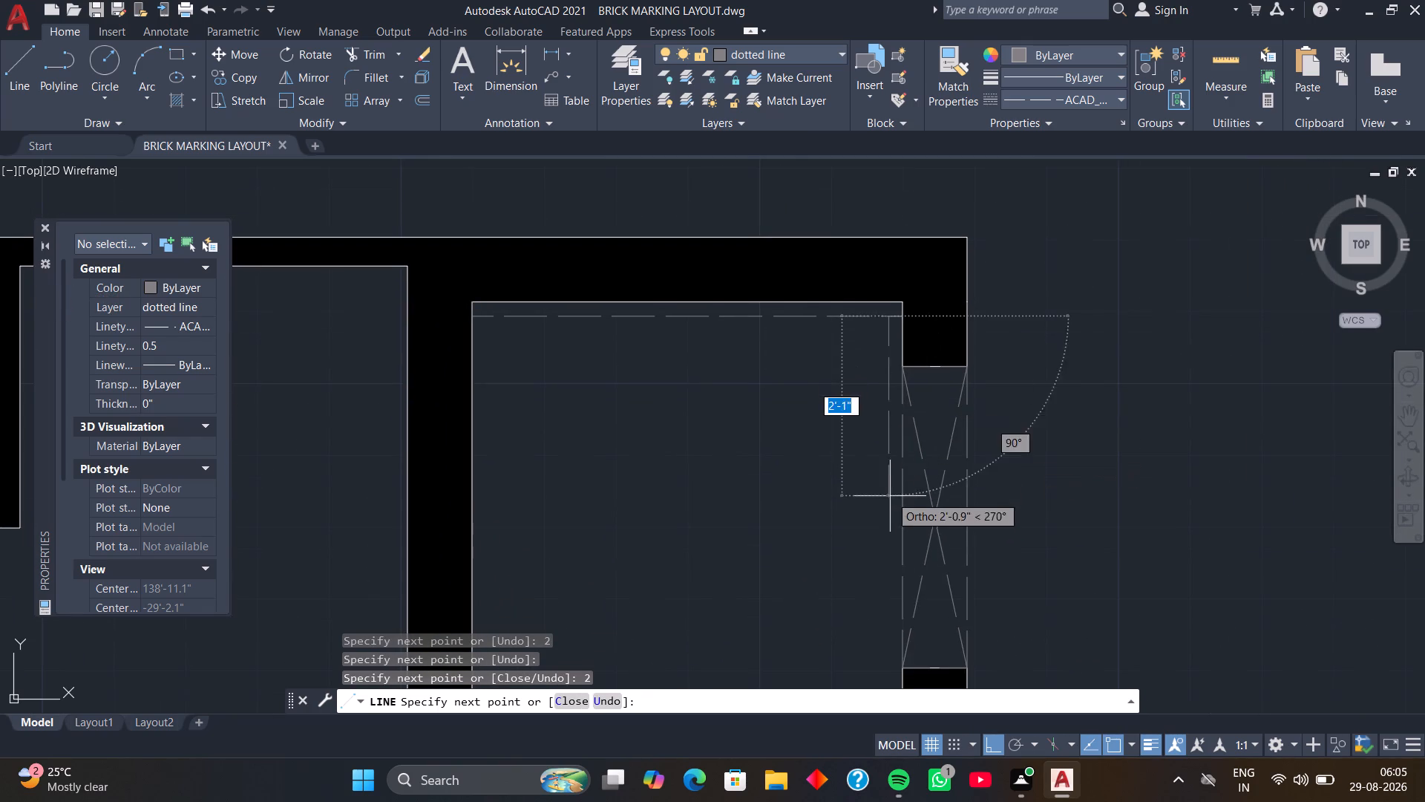
middle_click_drag(888, 521, 846, 365)
middle_click_drag(839, 504, 837, 429)
scroll(847, 486, "up", 3)
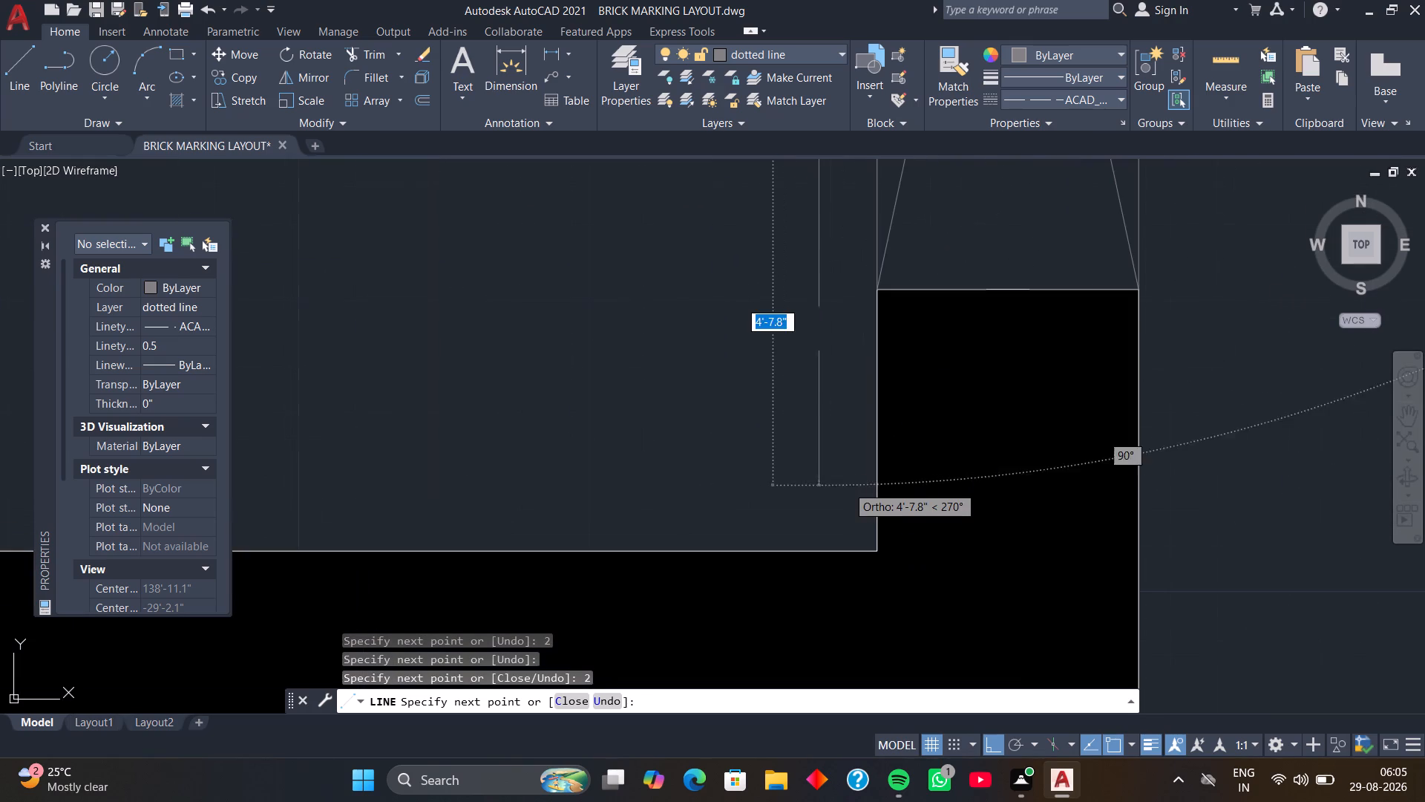
left_click(818, 551)
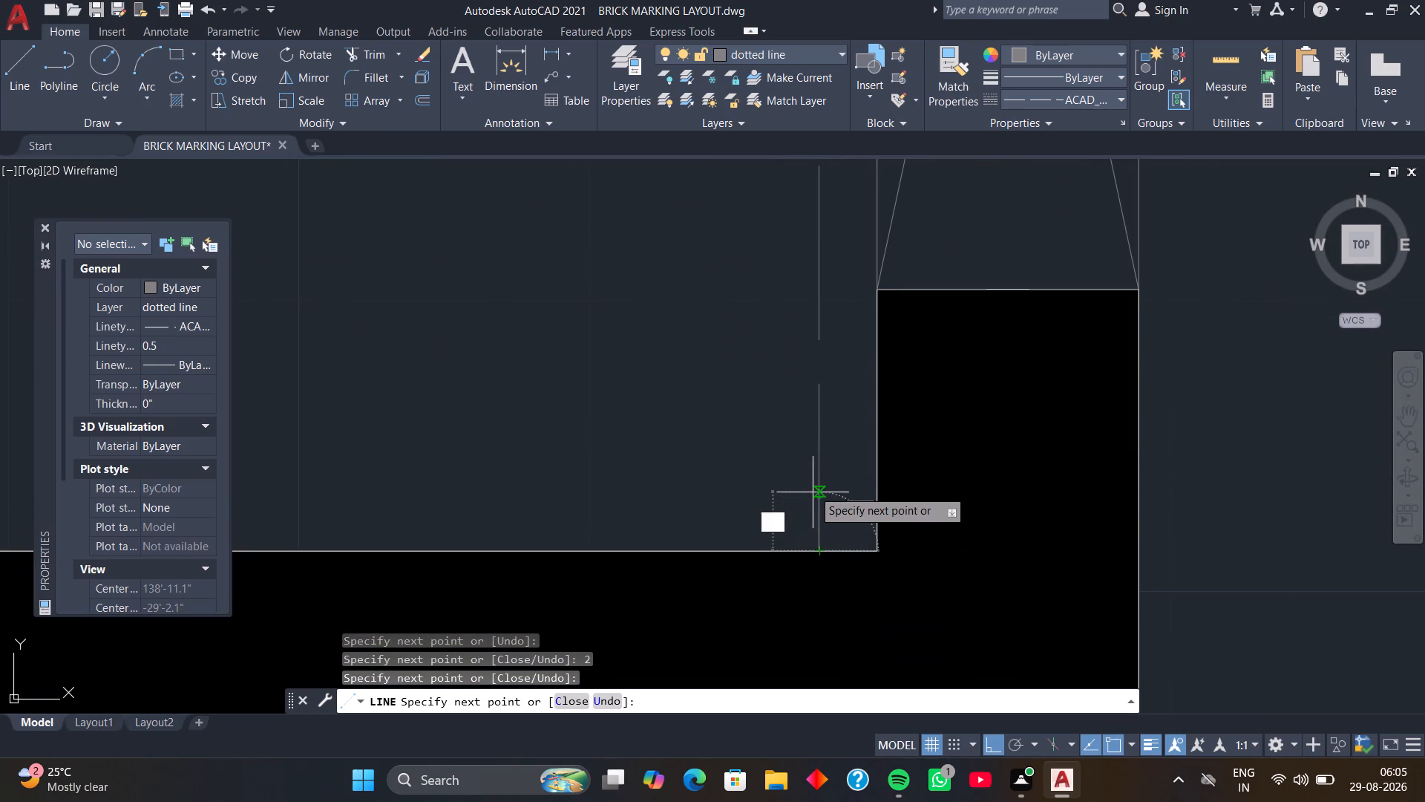
Continue with a dashed line 2" inside the room's south wall, running across to the west wall.
key("2")
key("Return")
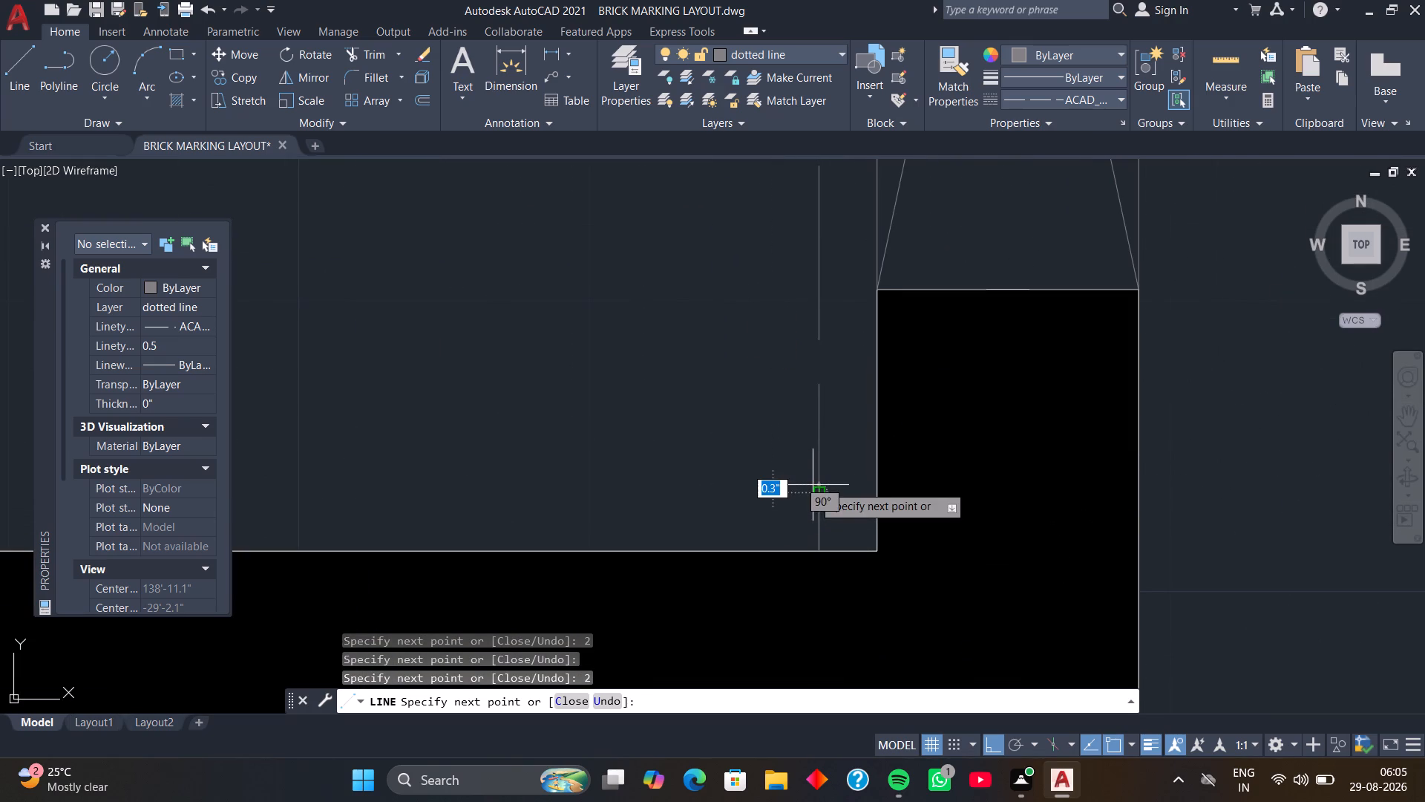
scroll(680, 503, "down", 2)
middle_click_drag(669, 498, 1107, 408)
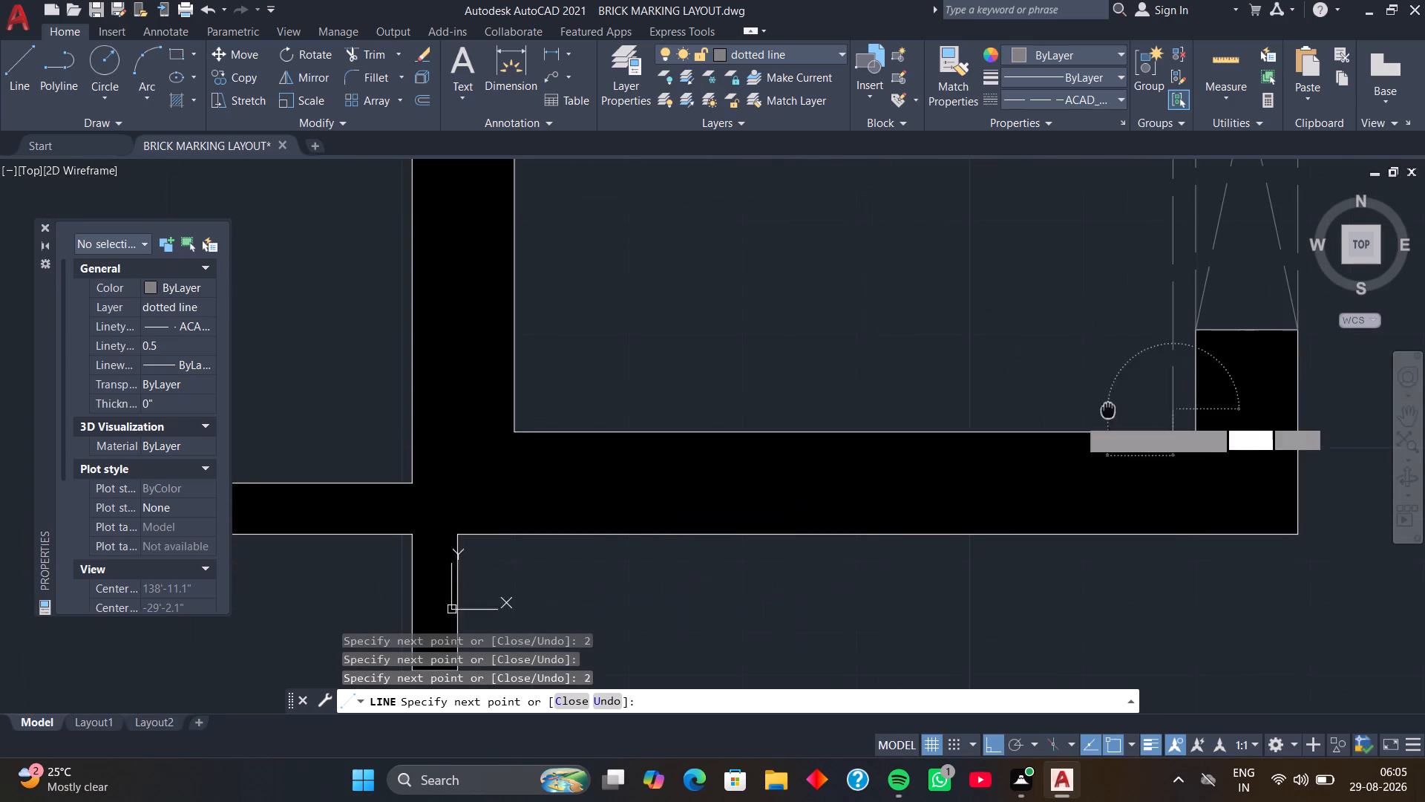
middle_click_drag(655, 388, 916, 364)
scroll(800, 381, "up", 3)
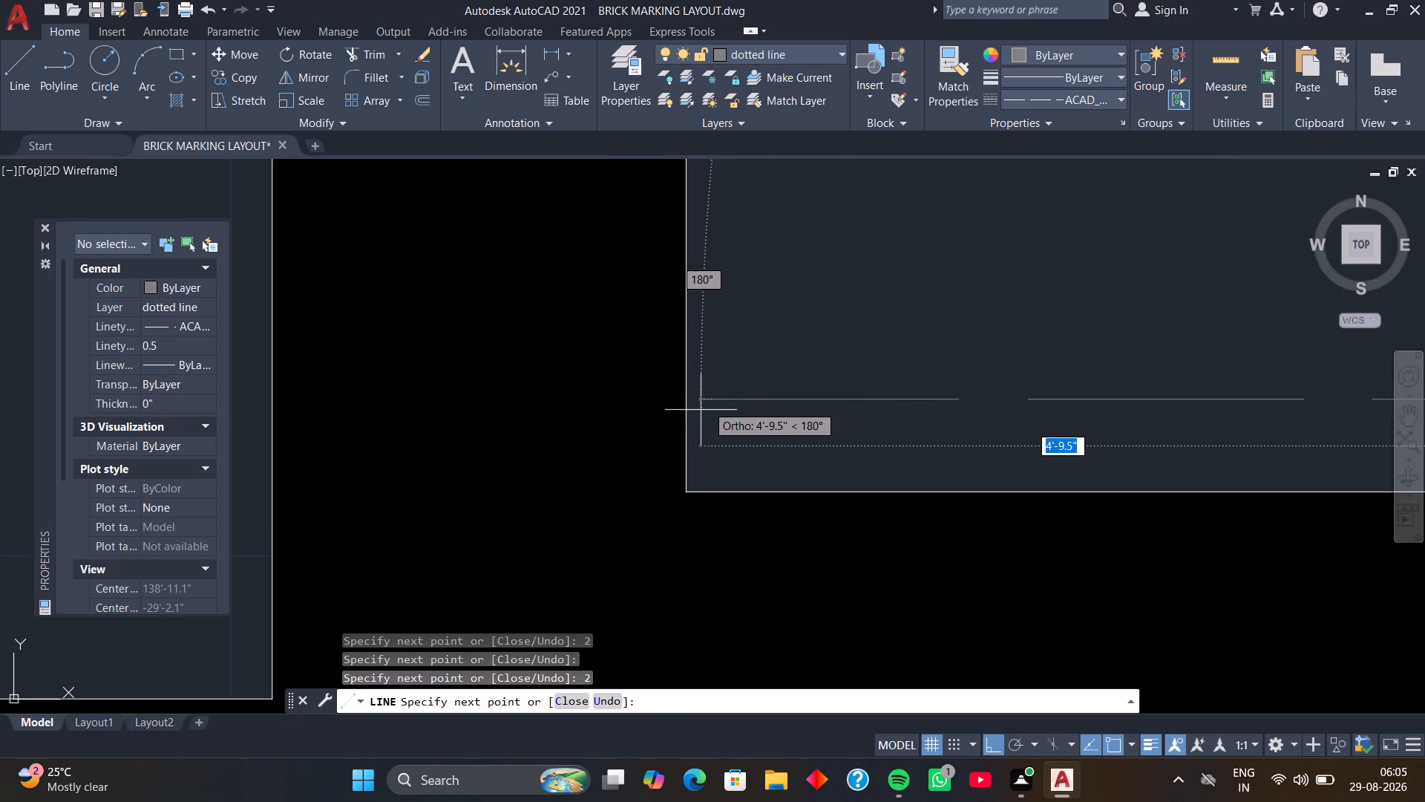
left_click(687, 398)
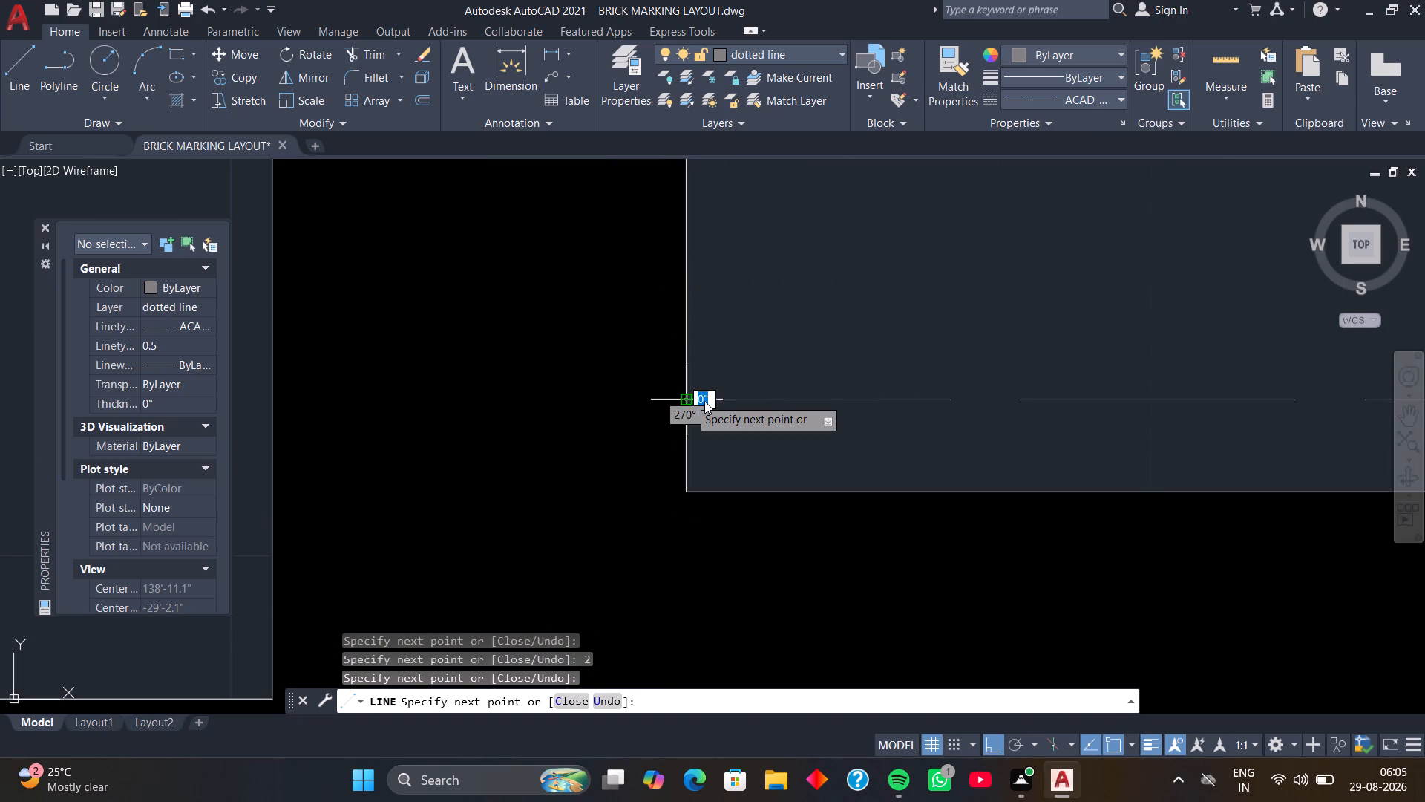
Complete the inner dashed outline with a line 2" inside the west wall, running up to the northern dashed line.
key("2")
key("Return")
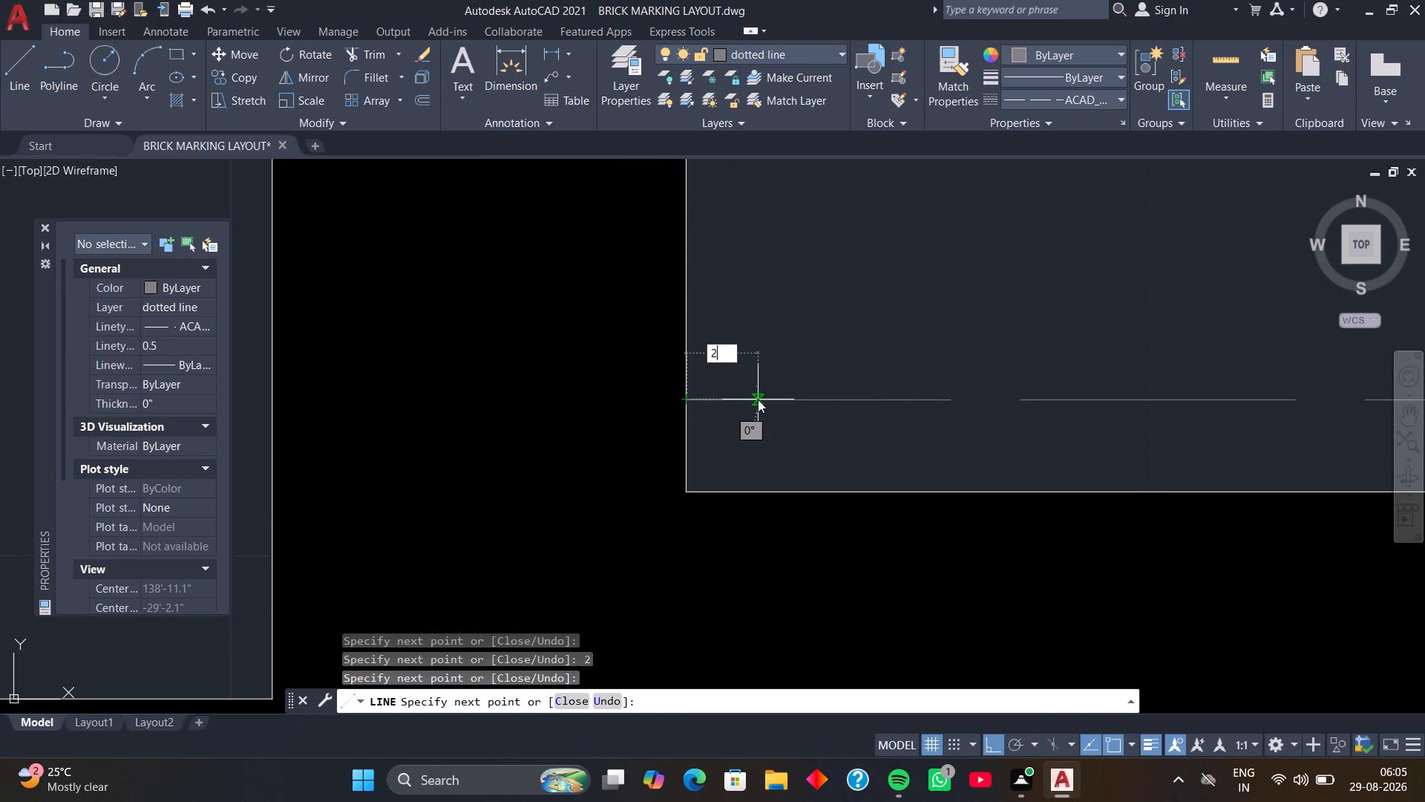
scroll(763, 209, "down", 4)
middle_click_drag(765, 211, 770, 393)
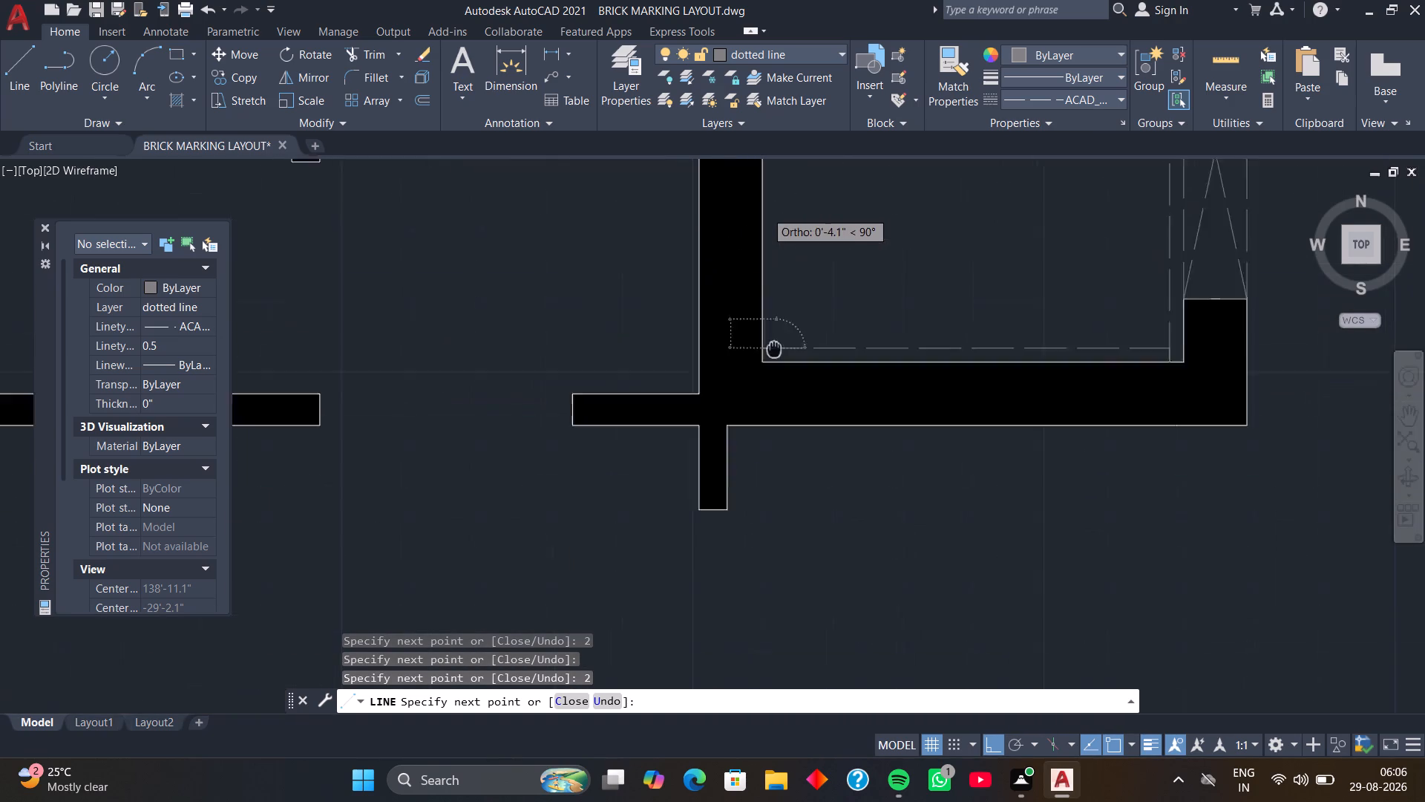
middle_click_drag(770, 393, 779, 544)
scroll(785, 359, "down", 1)
middle_click_drag(799, 319, 791, 482)
scroll(767, 426, "up", 4)
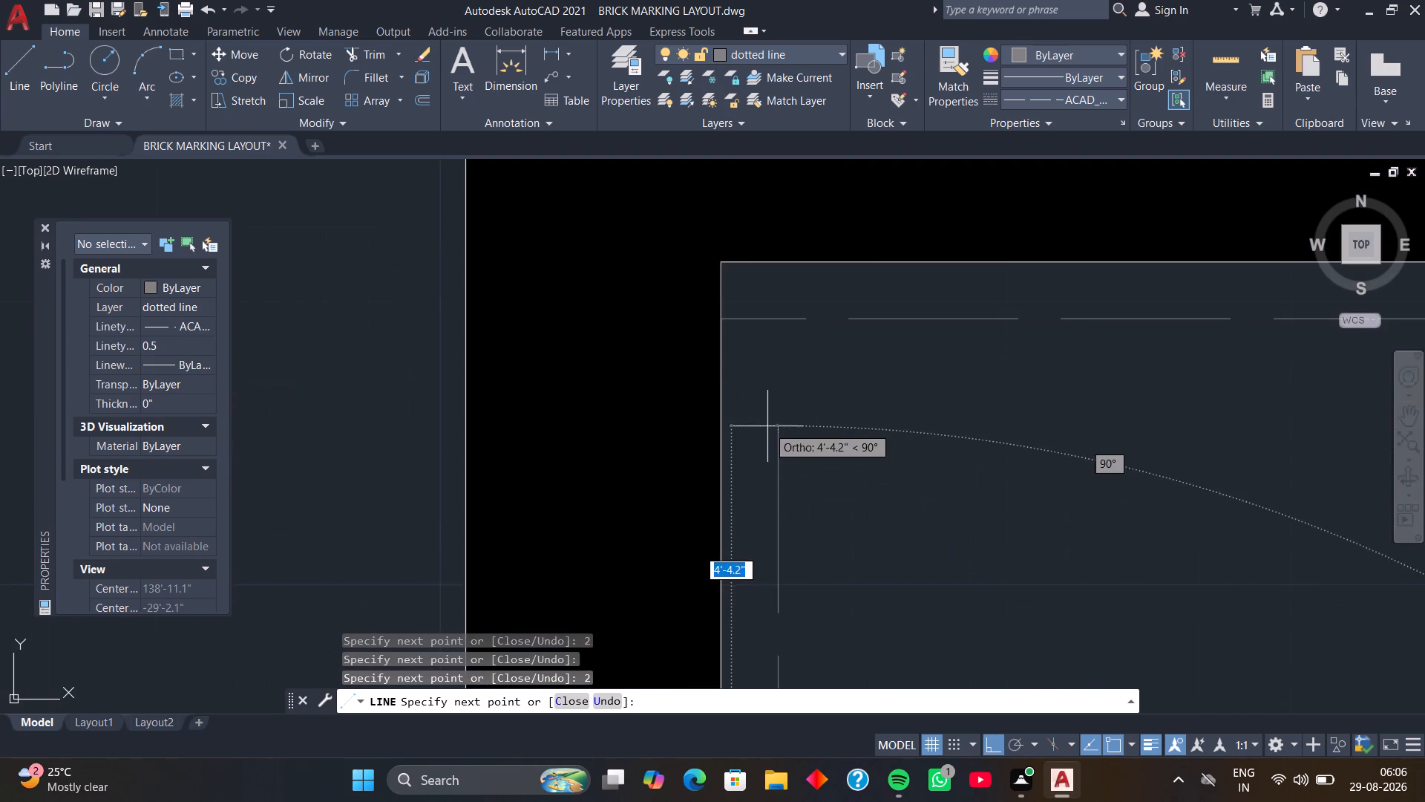
left_click(778, 318)
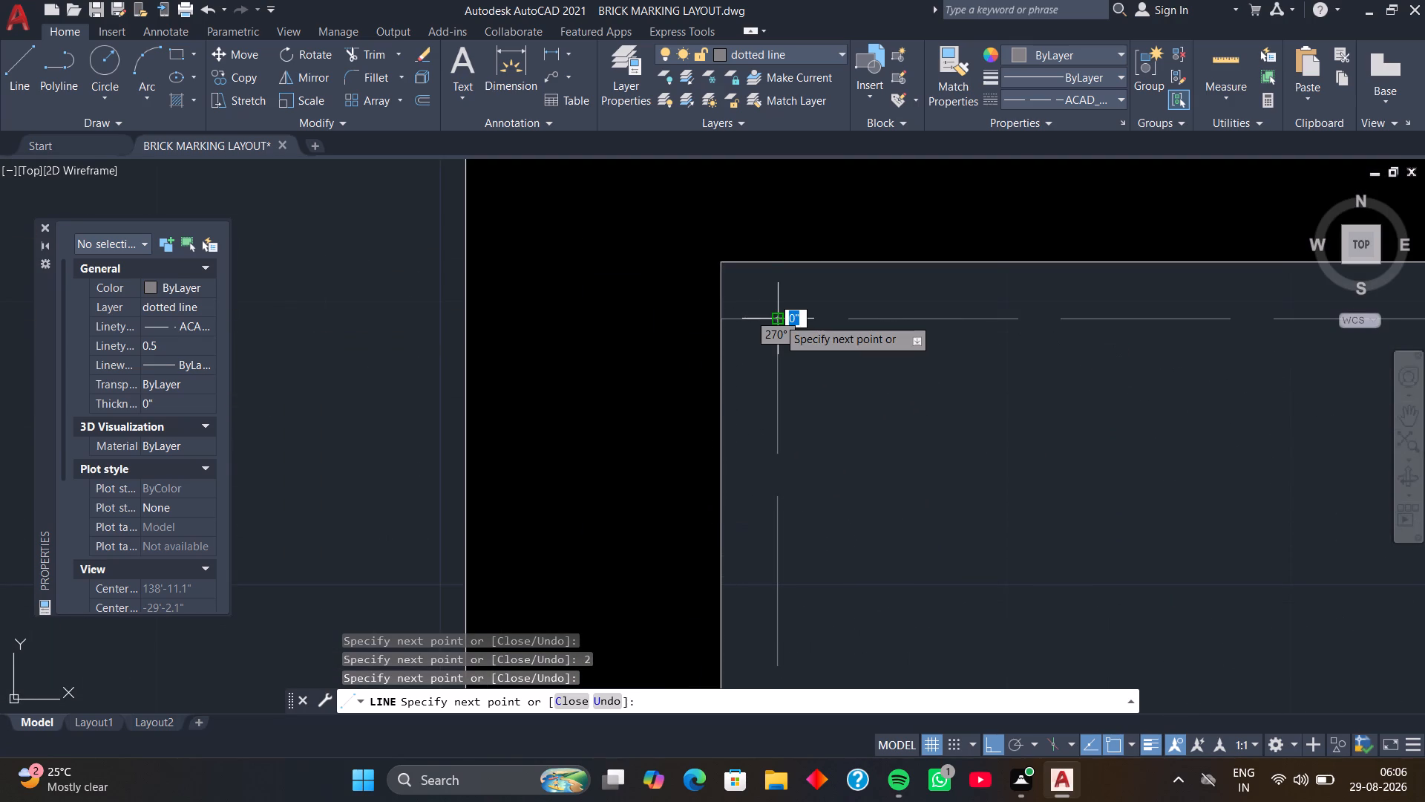
key("space")
Trim the west and east overhanging ends of the northern dashed line in the small central room.
type("tr")
key("space")
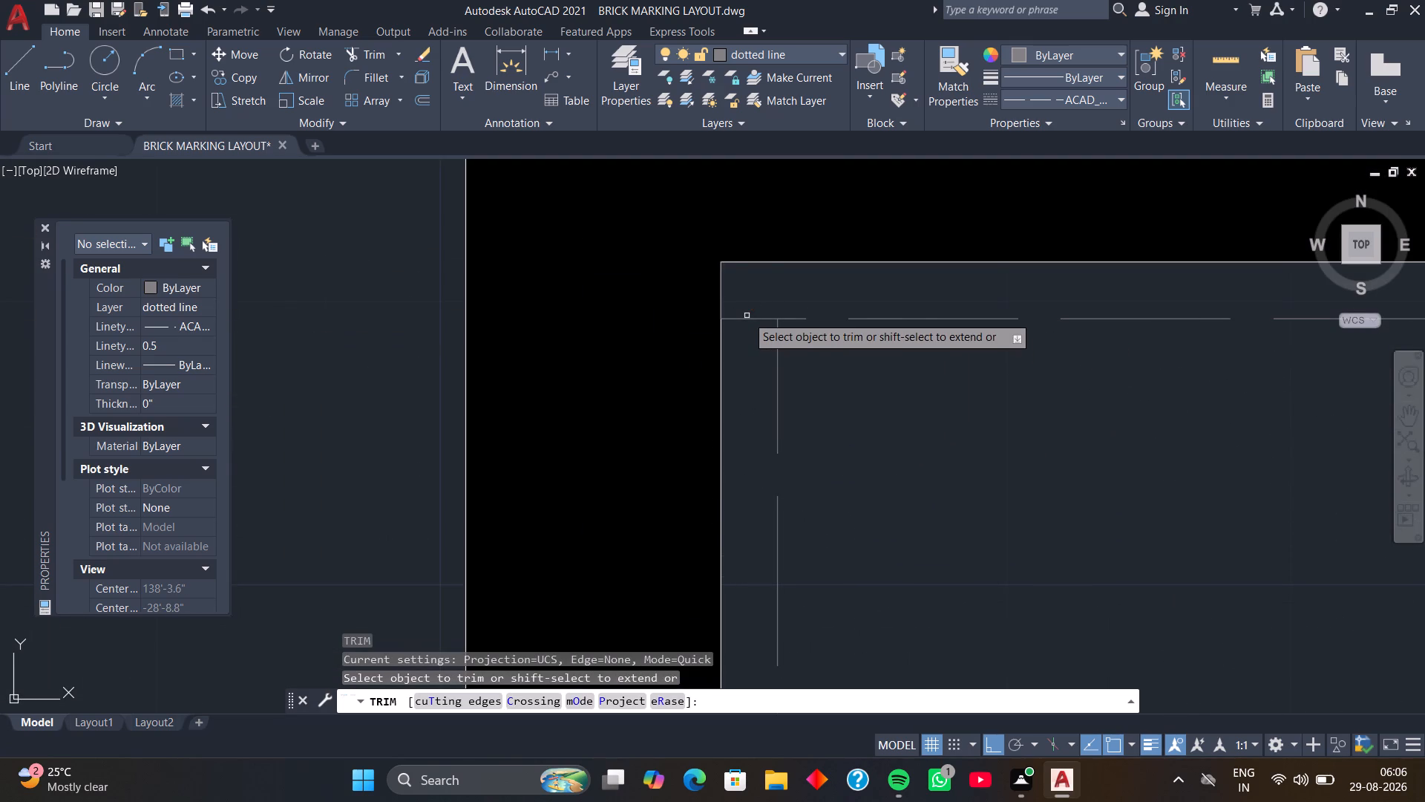
left_click(747, 318)
scroll(758, 356, "down", 3)
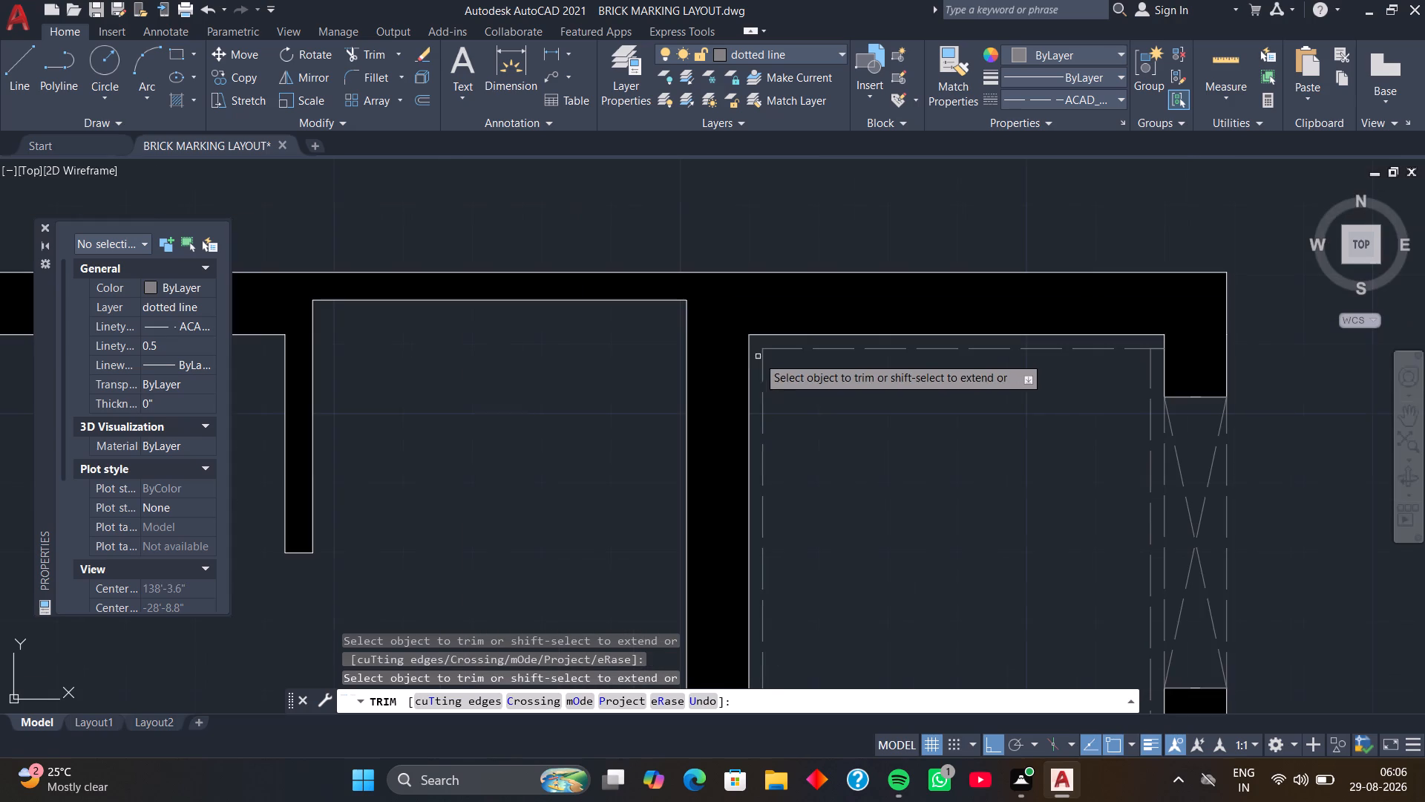
scroll(1185, 361, "up", 3)
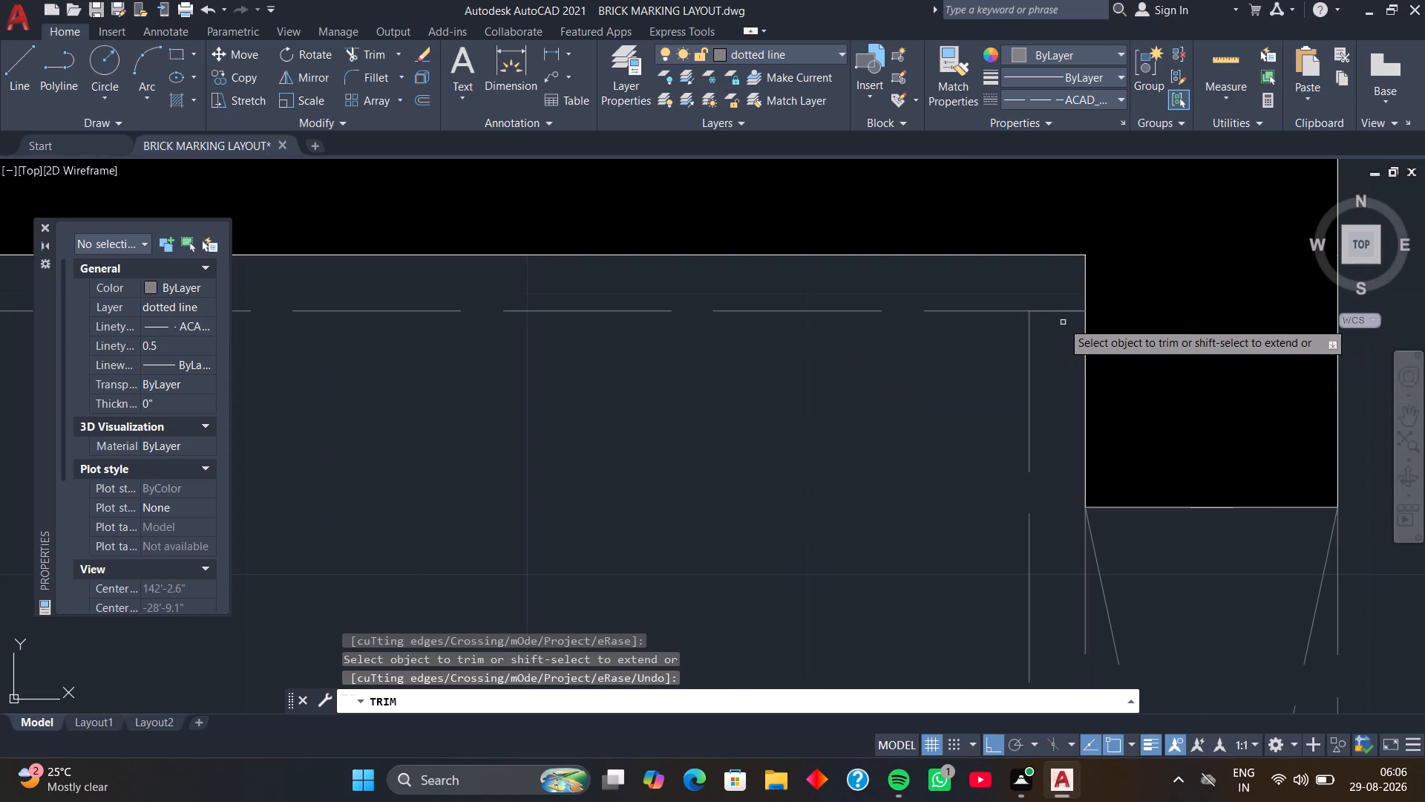
left_click(1061, 311)
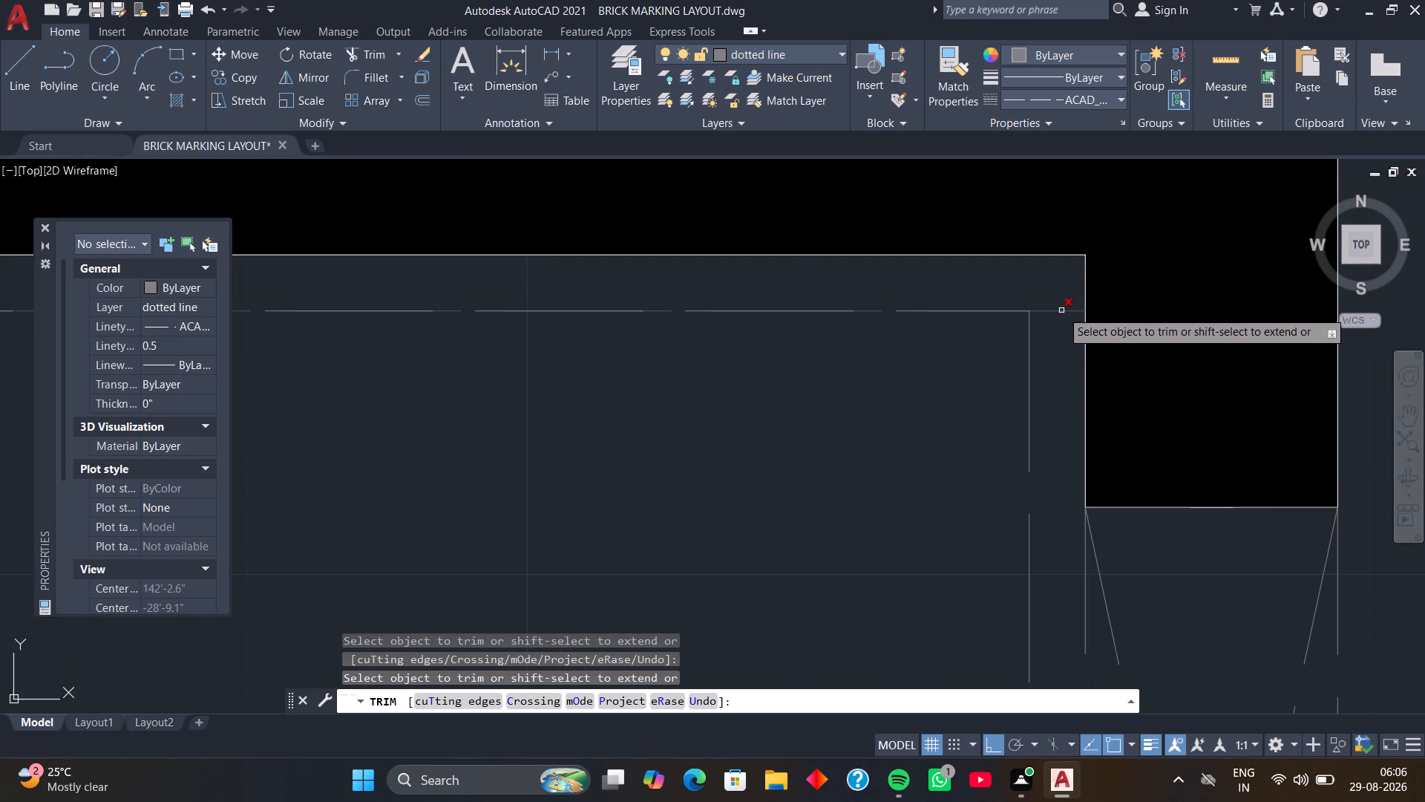
left_click(1062, 310)
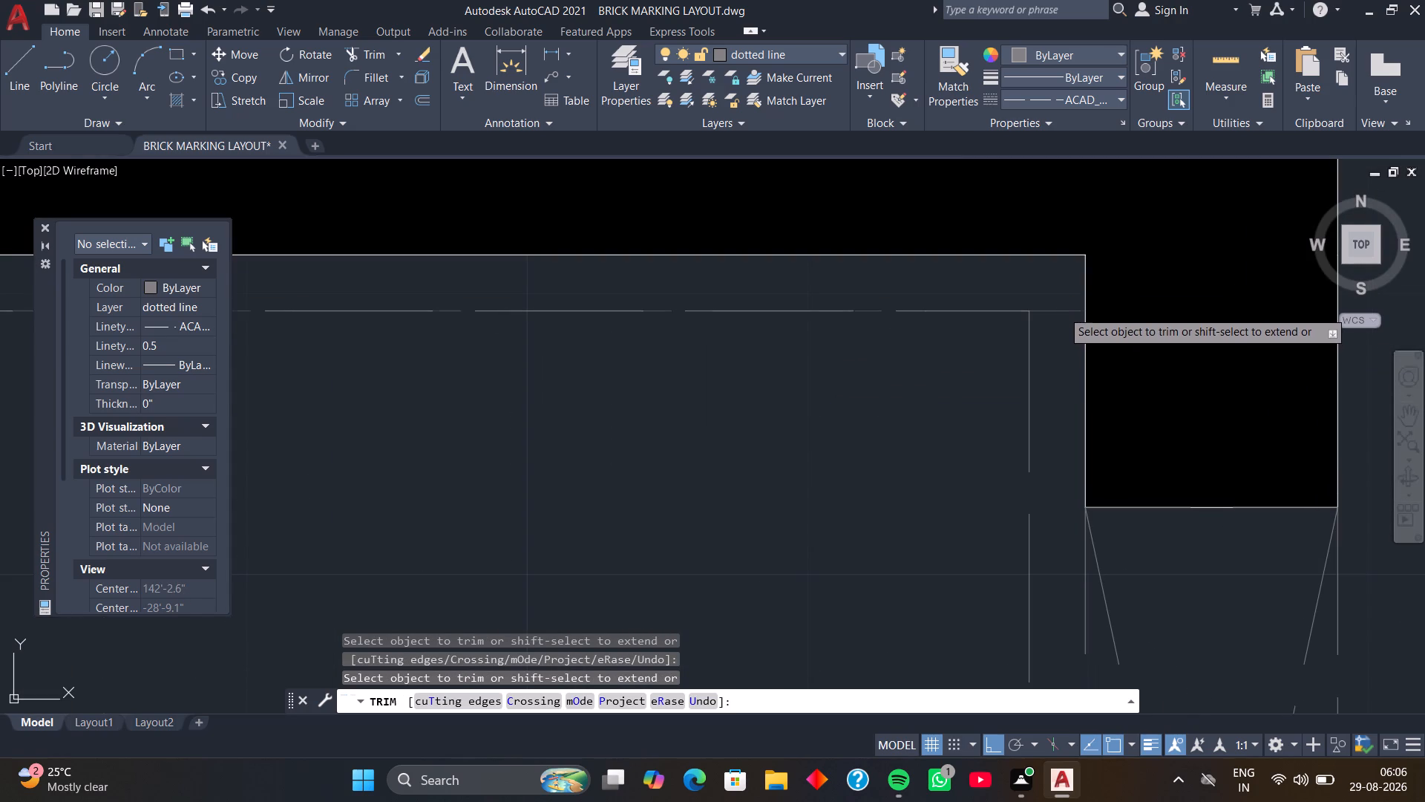
Trim the dashed overhangs at the room's southeast and southwest corners so the inner dashed outline forms a closed rectangle.
scroll(1062, 310, "down", 2)
middle_click_drag(1044, 380, 983, 218)
middle_click_drag(964, 466, 911, 275)
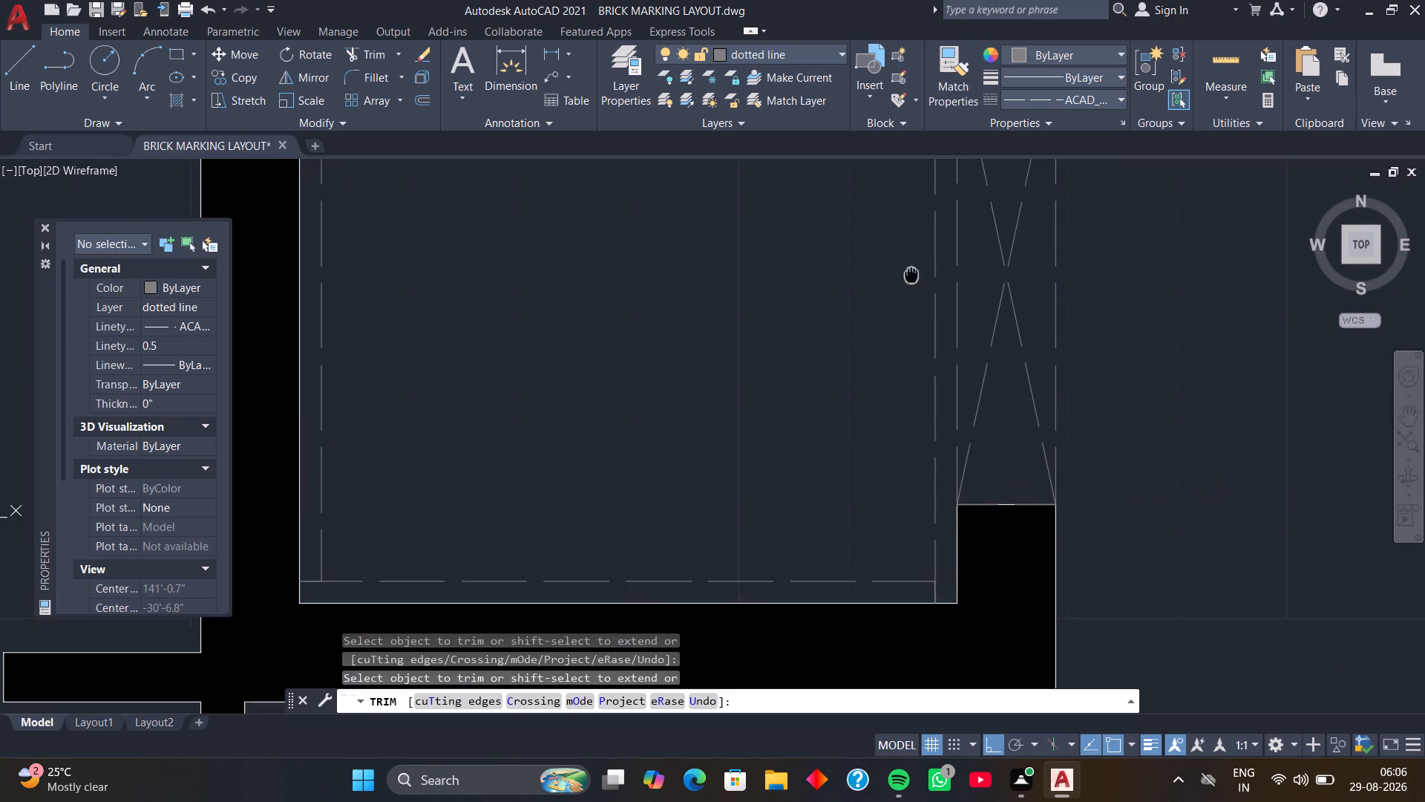
middle_click_drag(911, 417, 884, 270)
scroll(900, 434, "up", 4)
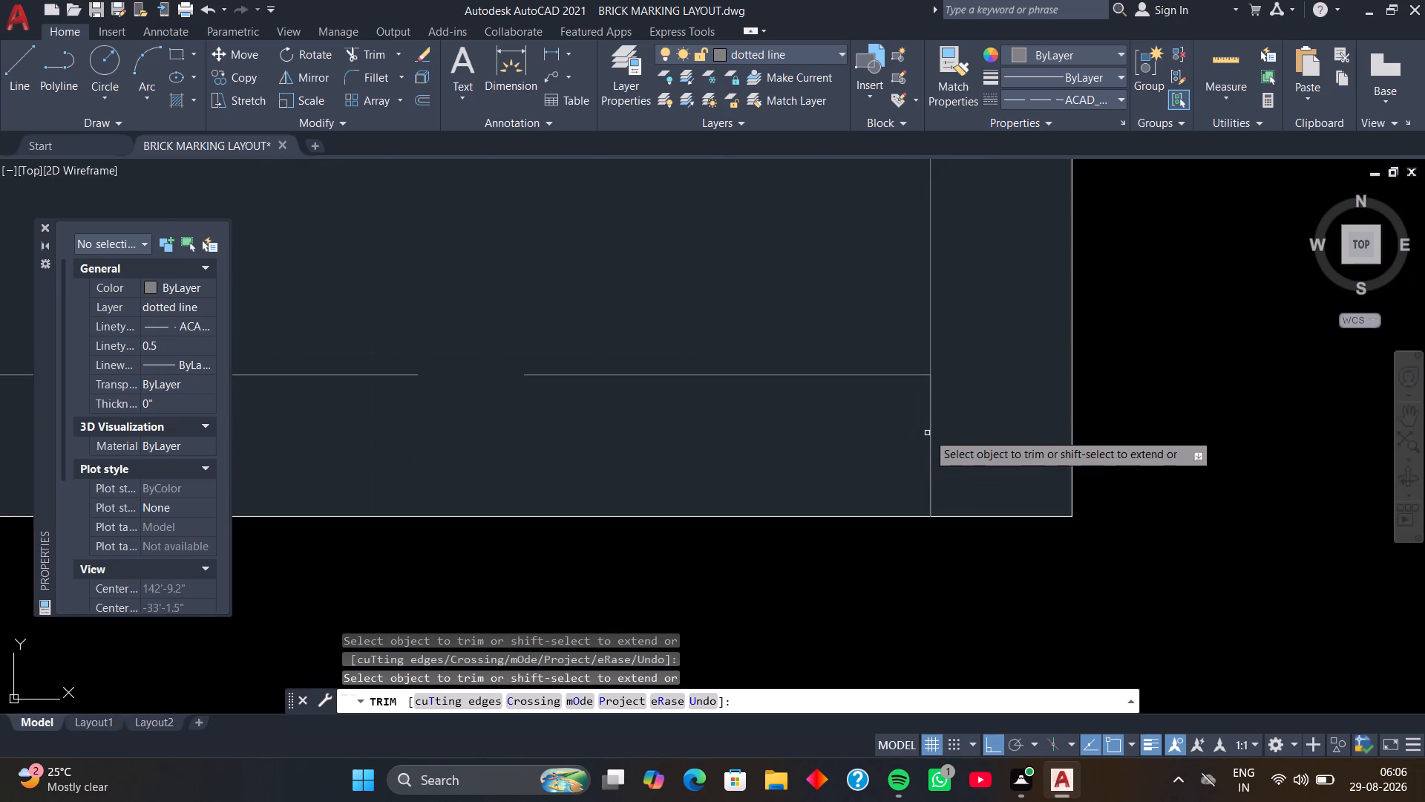
left_click(931, 435)
left_click(931, 435)
scroll(865, 441, "down", 3)
middle_click_drag(809, 451, 1104, 373)
middle_click_drag(668, 376, 1112, 286)
middle_click_drag(678, 297, 1246, 354)
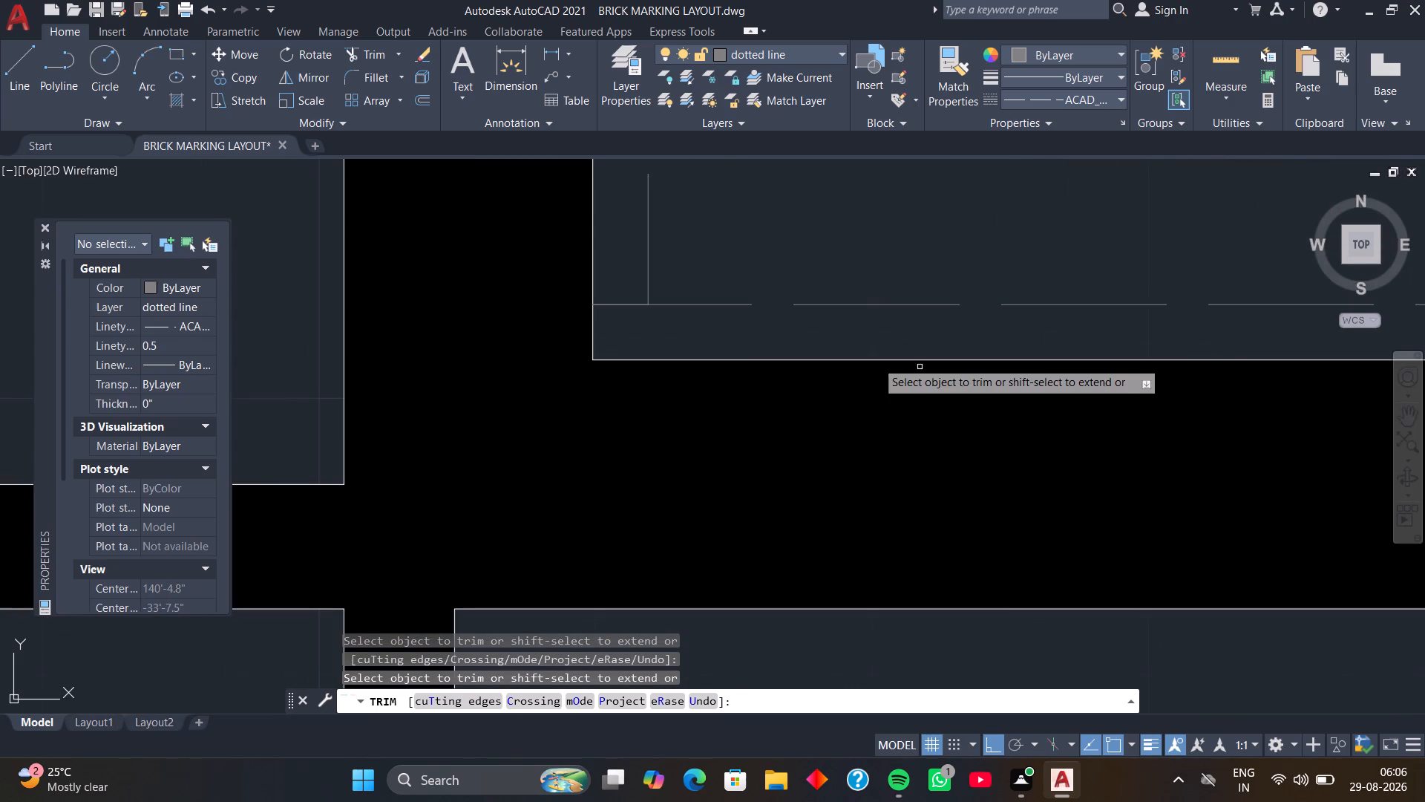
middle_click_drag(863, 402, 1220, 524)
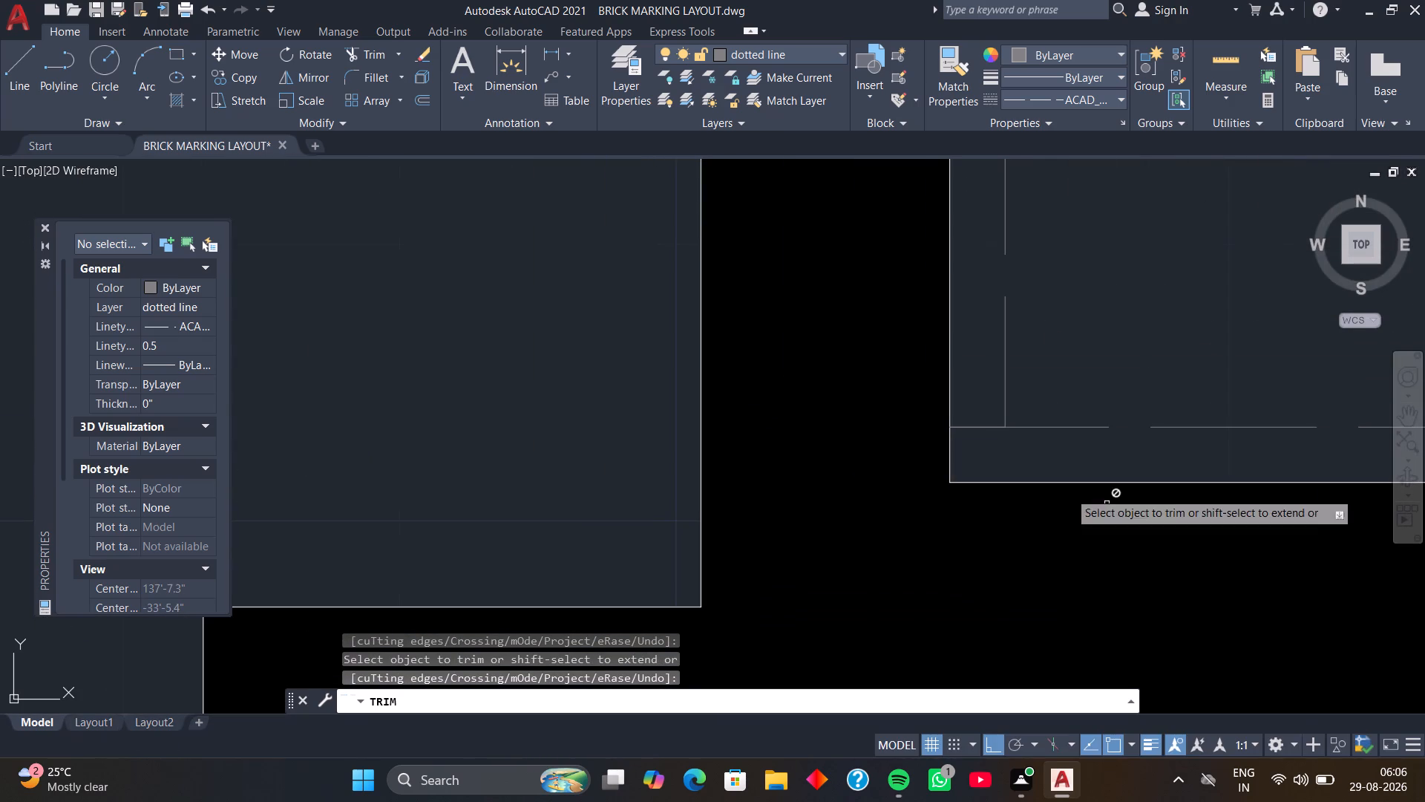
scroll(975, 444, "up", 2)
left_click(980, 403)
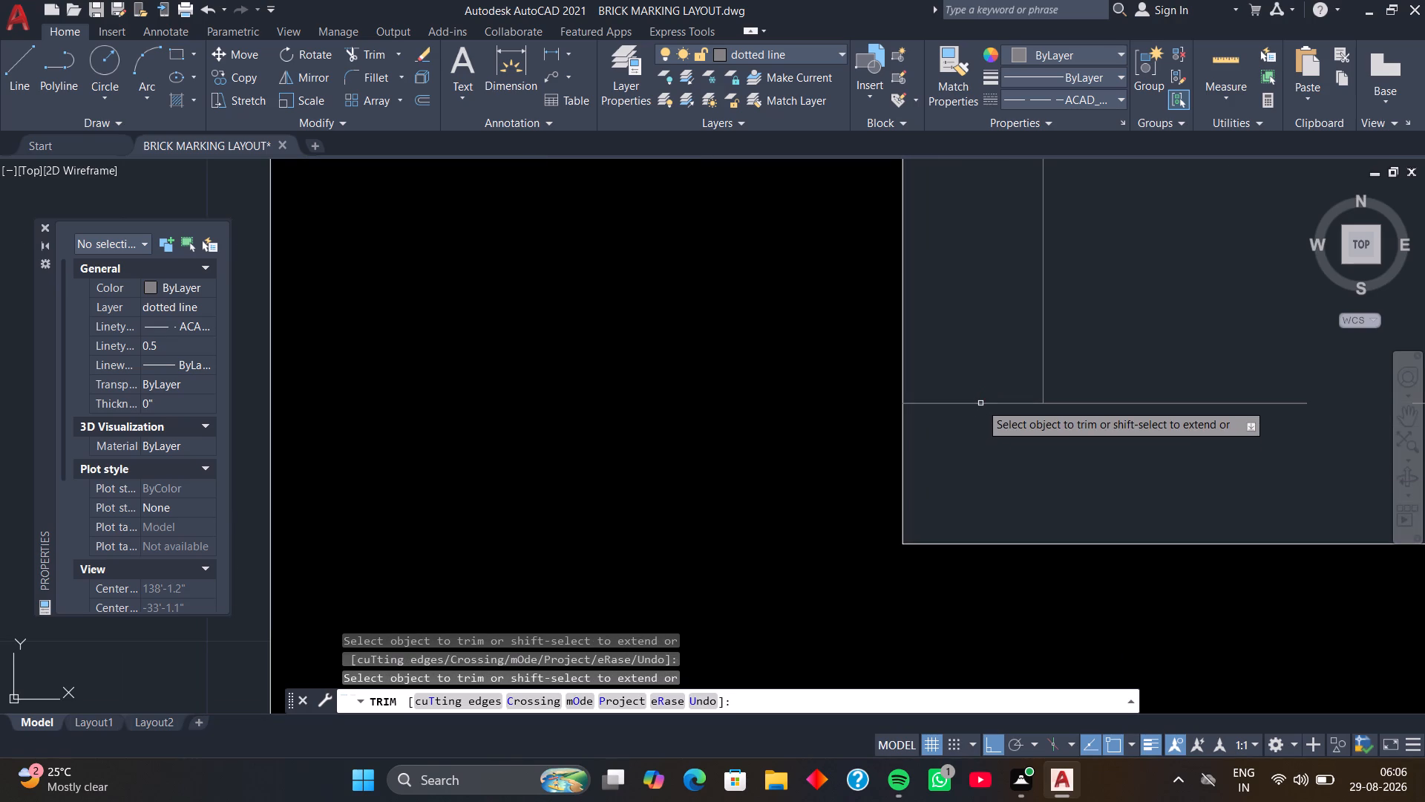
left_click(980, 403)
left_click(980, 403)
scroll(1041, 430, "down", 4)
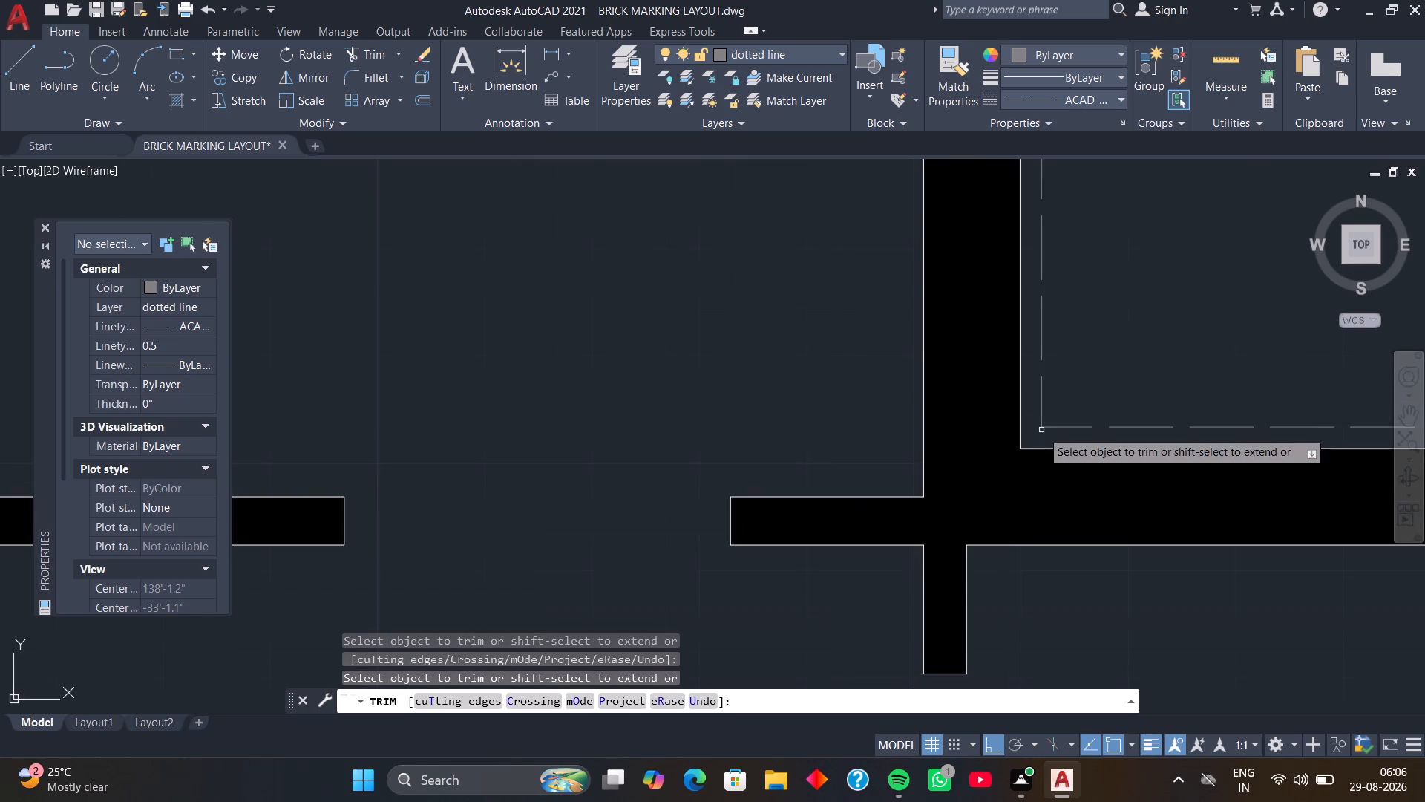
scroll(1078, 379, "down", 2)
key("space")
Draw a dashed diagonal from the northeast corner of the inner dashed rectangle to its southwest corner.
middle_click_drag(1087, 355, 923, 490)
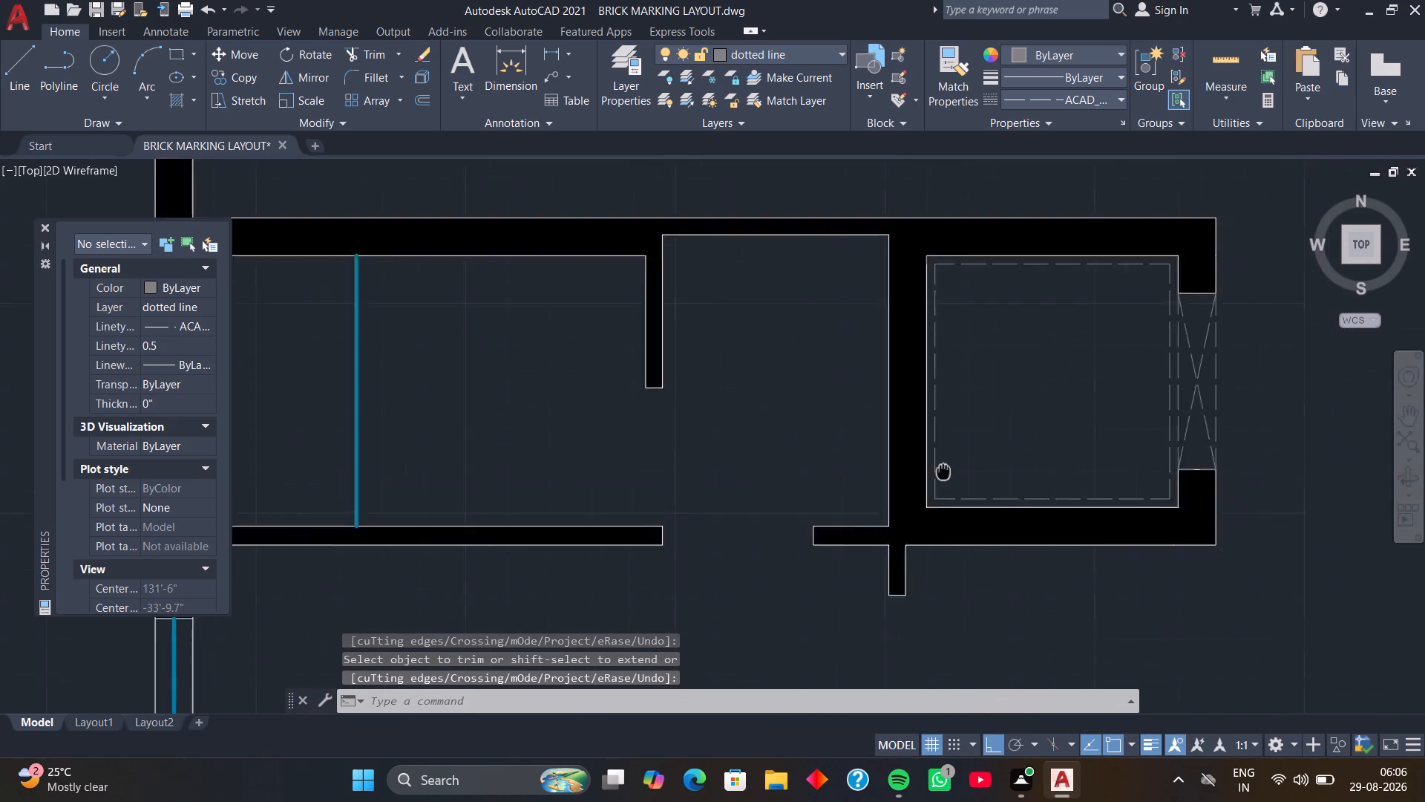
middle_click_drag(923, 490, 900, 518)
key("l")
key("space")
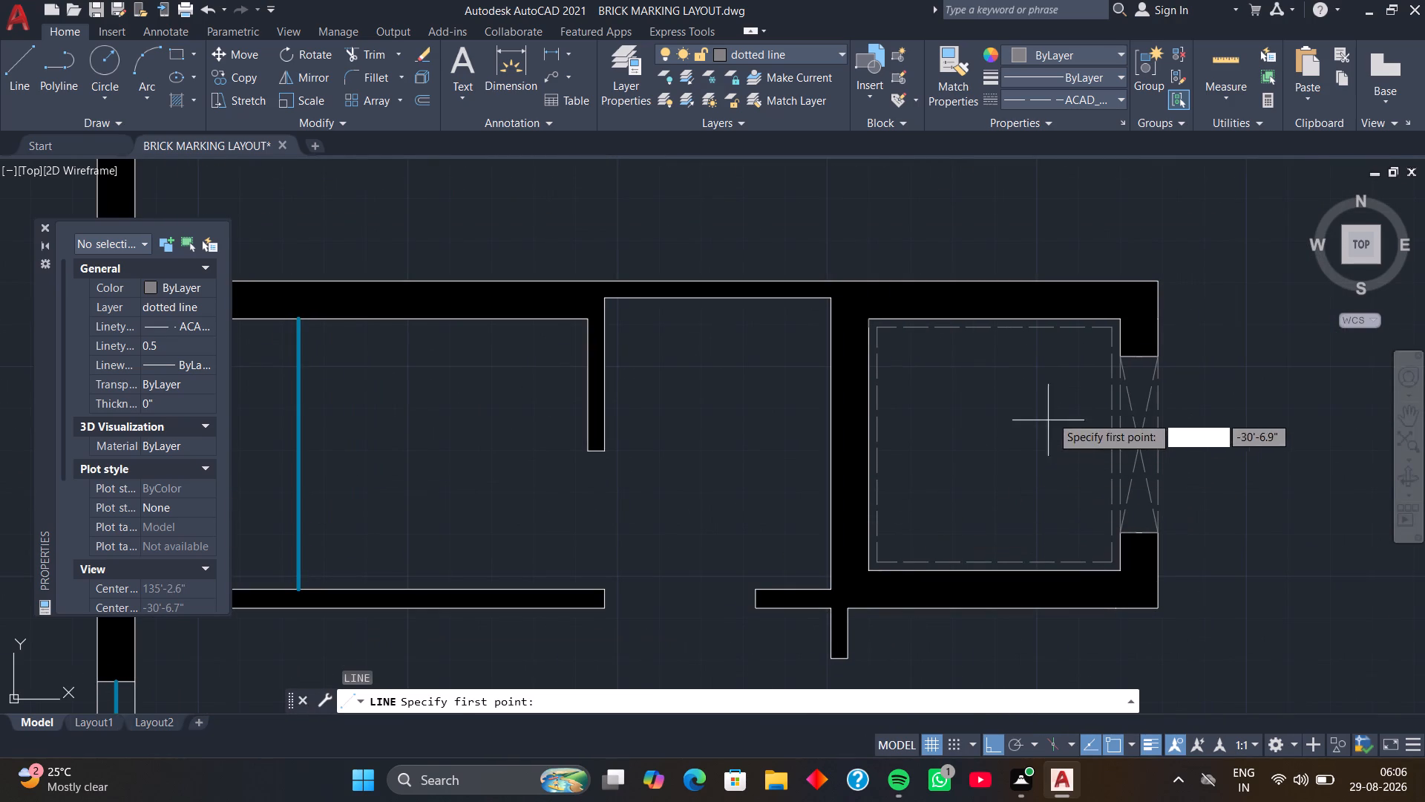
scroll(1103, 336, "up", 2)
left_click(1114, 314)
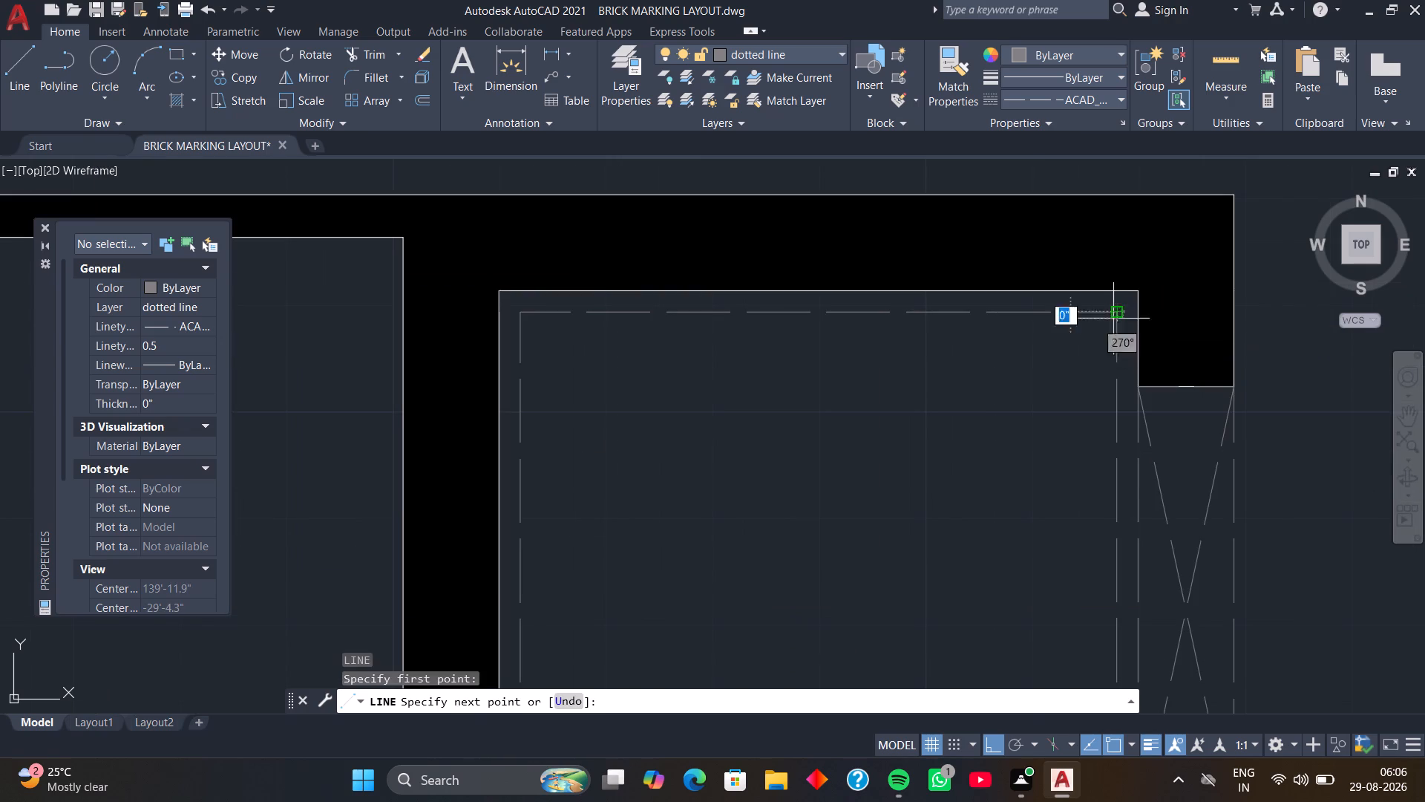
scroll(1015, 462, "down", 4)
middle_click_drag(1010, 465, 1118, 311)
scroll(1003, 461, "up", 4)
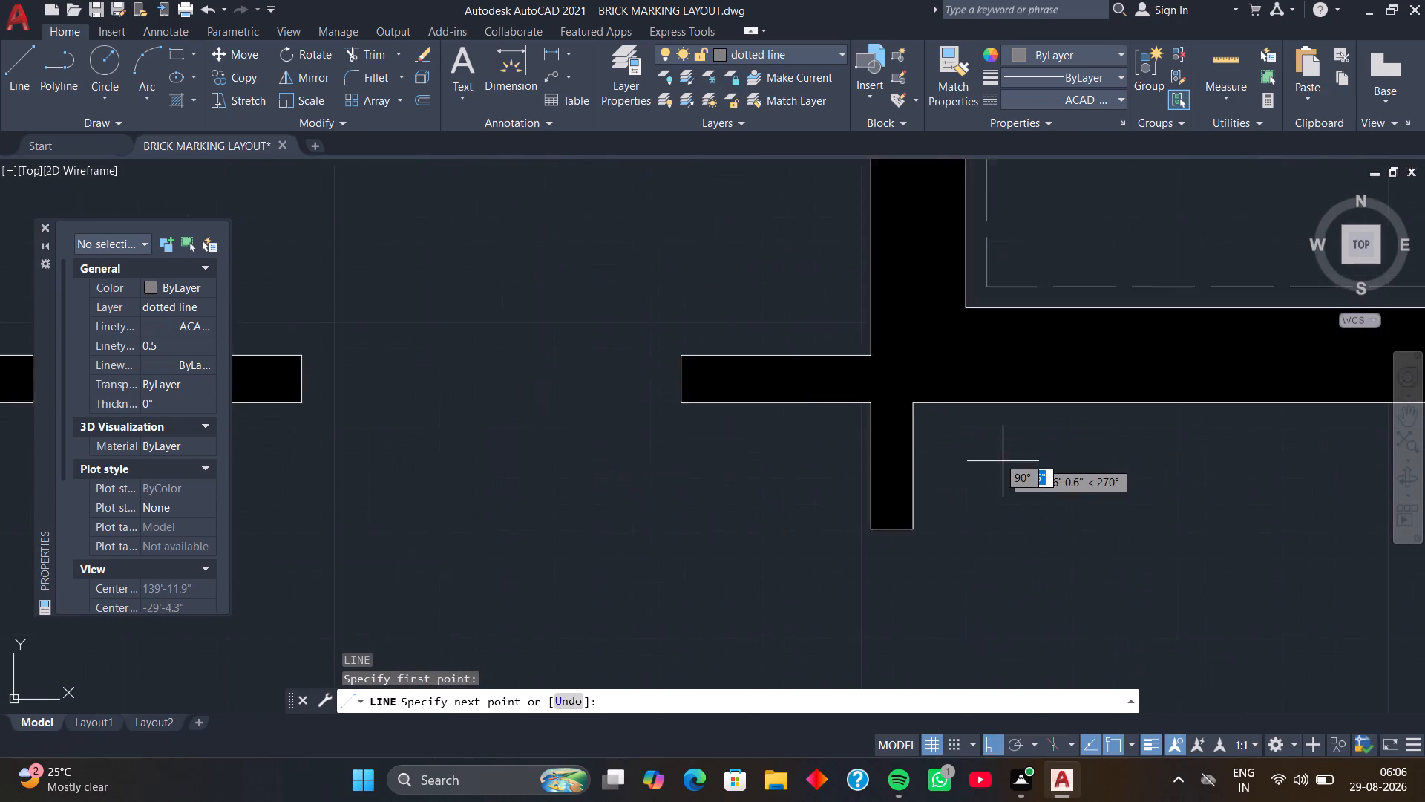
middle_click_drag(972, 336, 1008, 509)
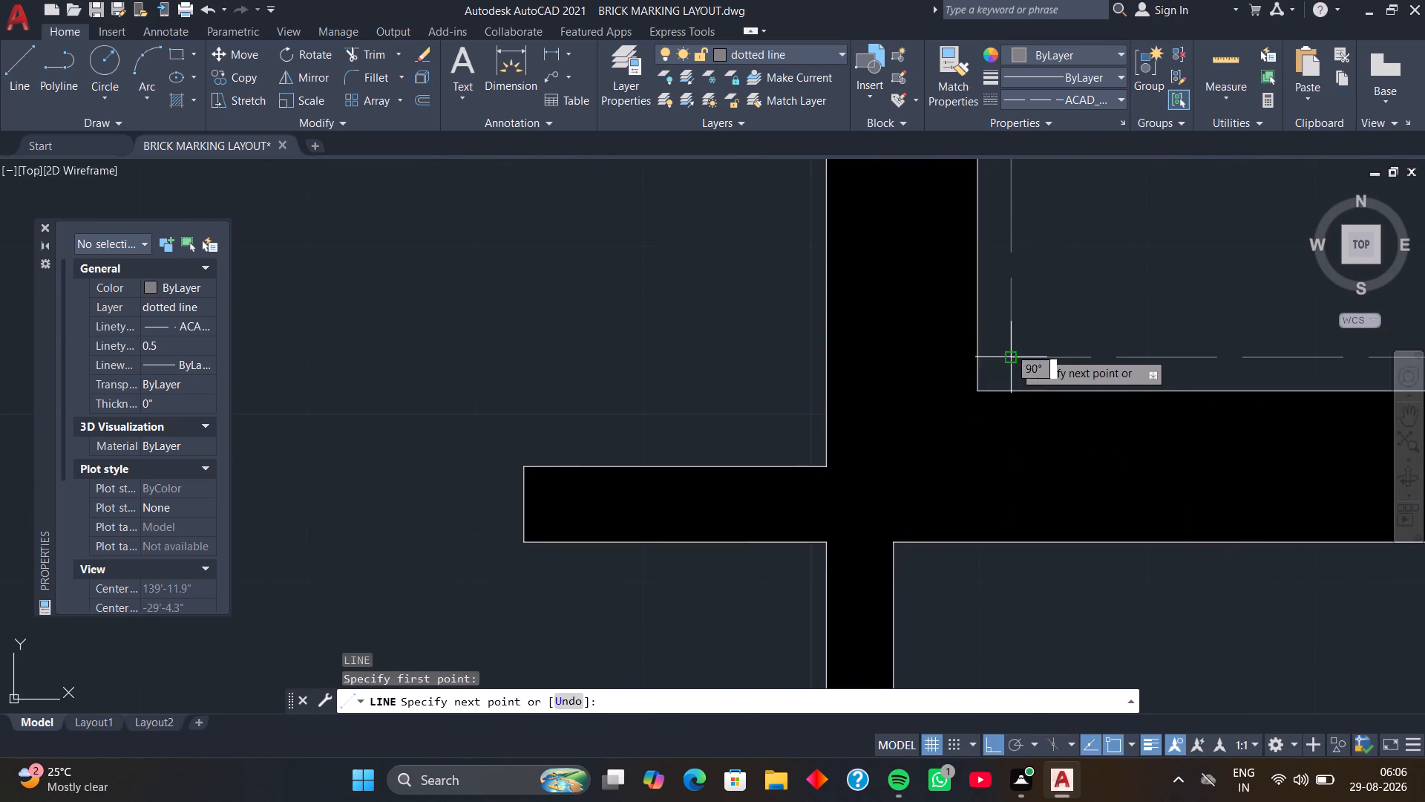
left_click(1014, 351)
key("space")
Draw the second dashed diagonal from the inner rectangle's northwest corner to its southeast corner, completing the cross.
scroll(1037, 287, "down", 2)
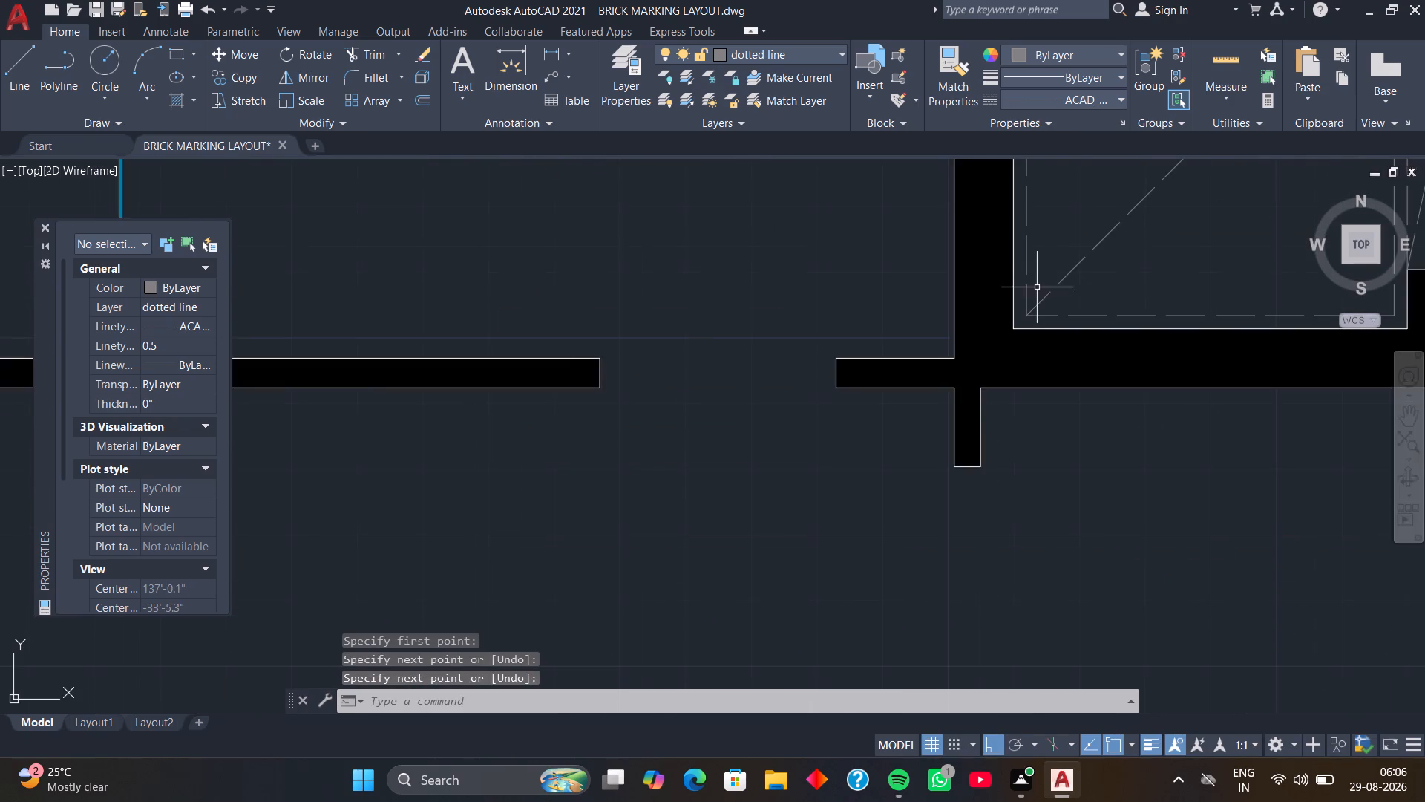
scroll(1037, 264, "down", 1)
middle_click_drag(1037, 263, 1007, 509)
middle_click_drag(1026, 393, 1029, 435)
key("space")
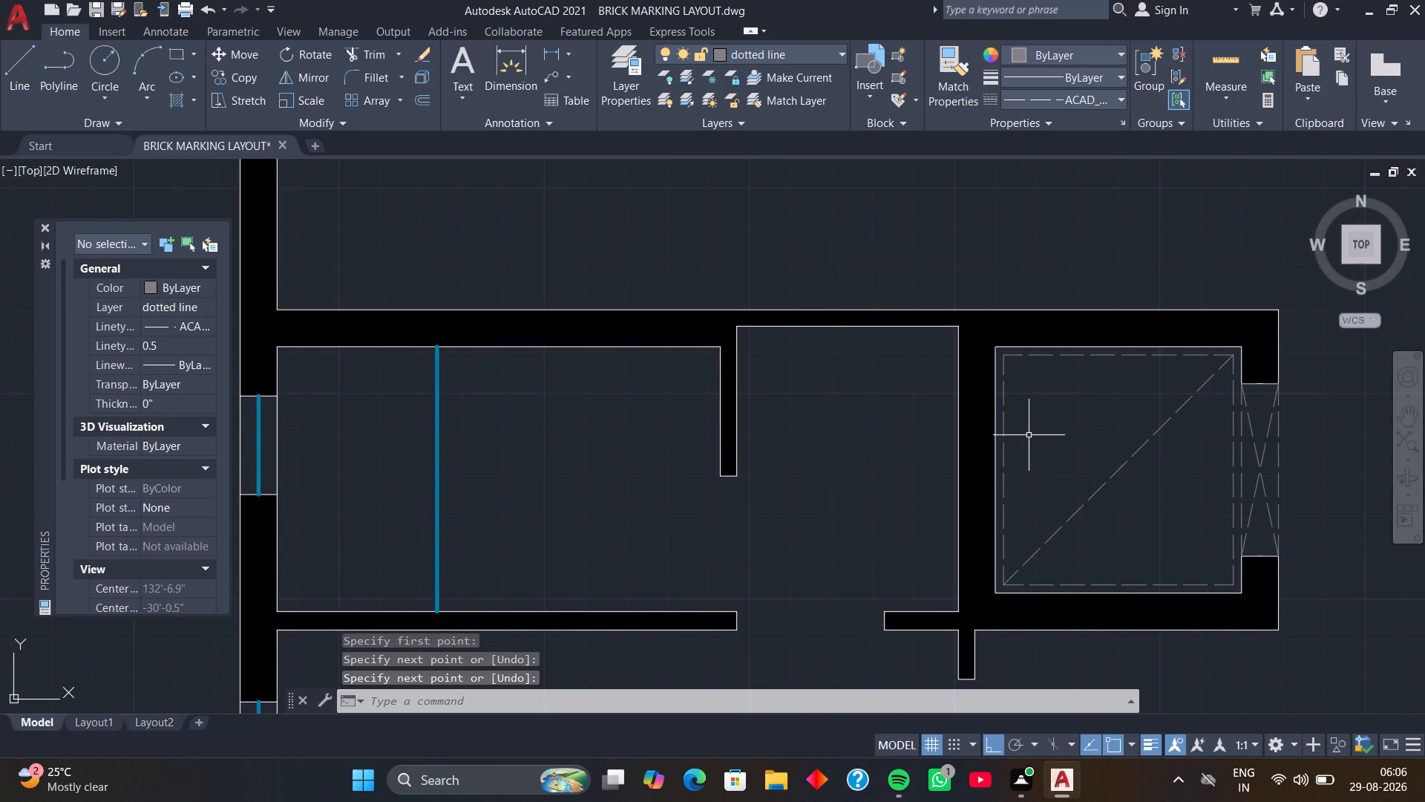
scroll(1010, 354, "up", 3)
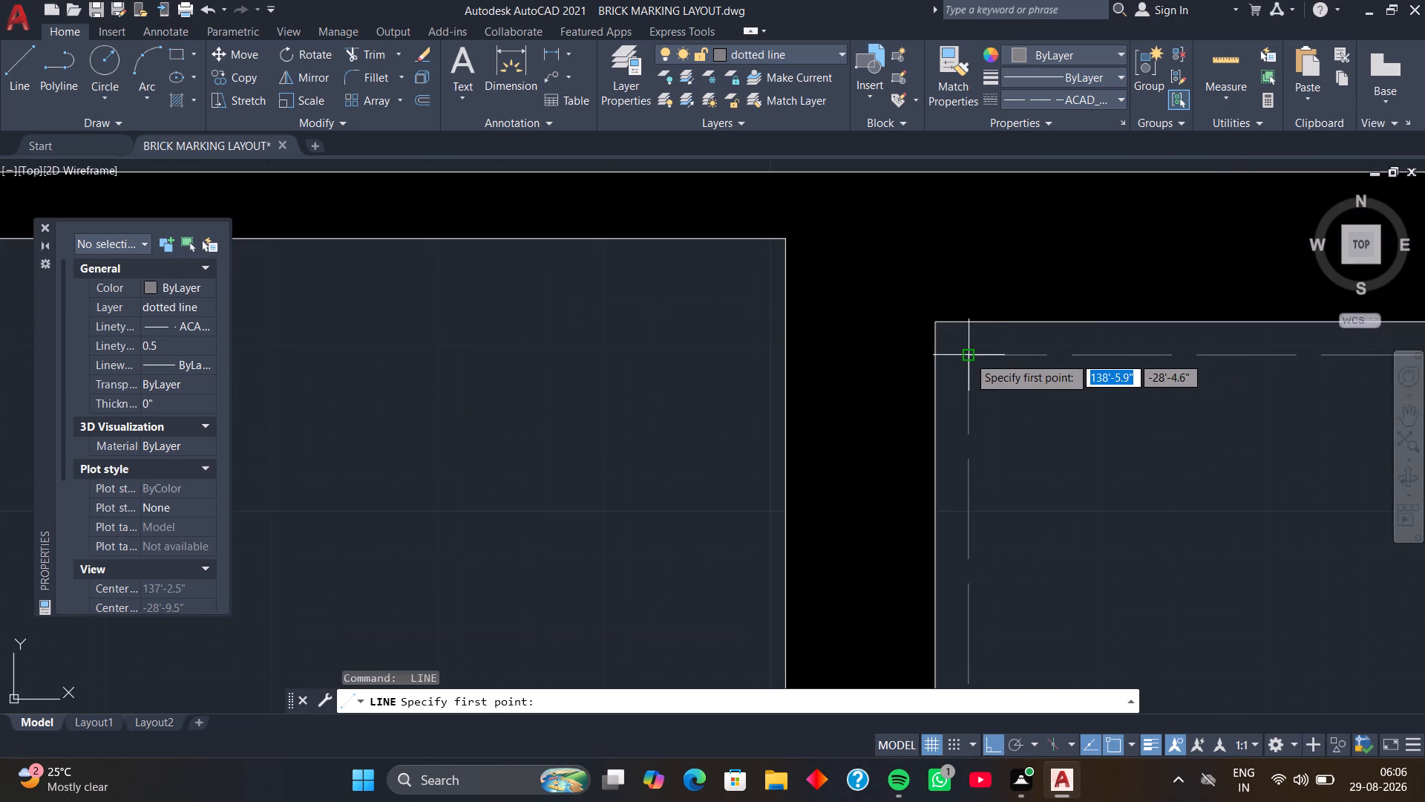
left_click(969, 356)
scroll(1147, 486, "down", 4)
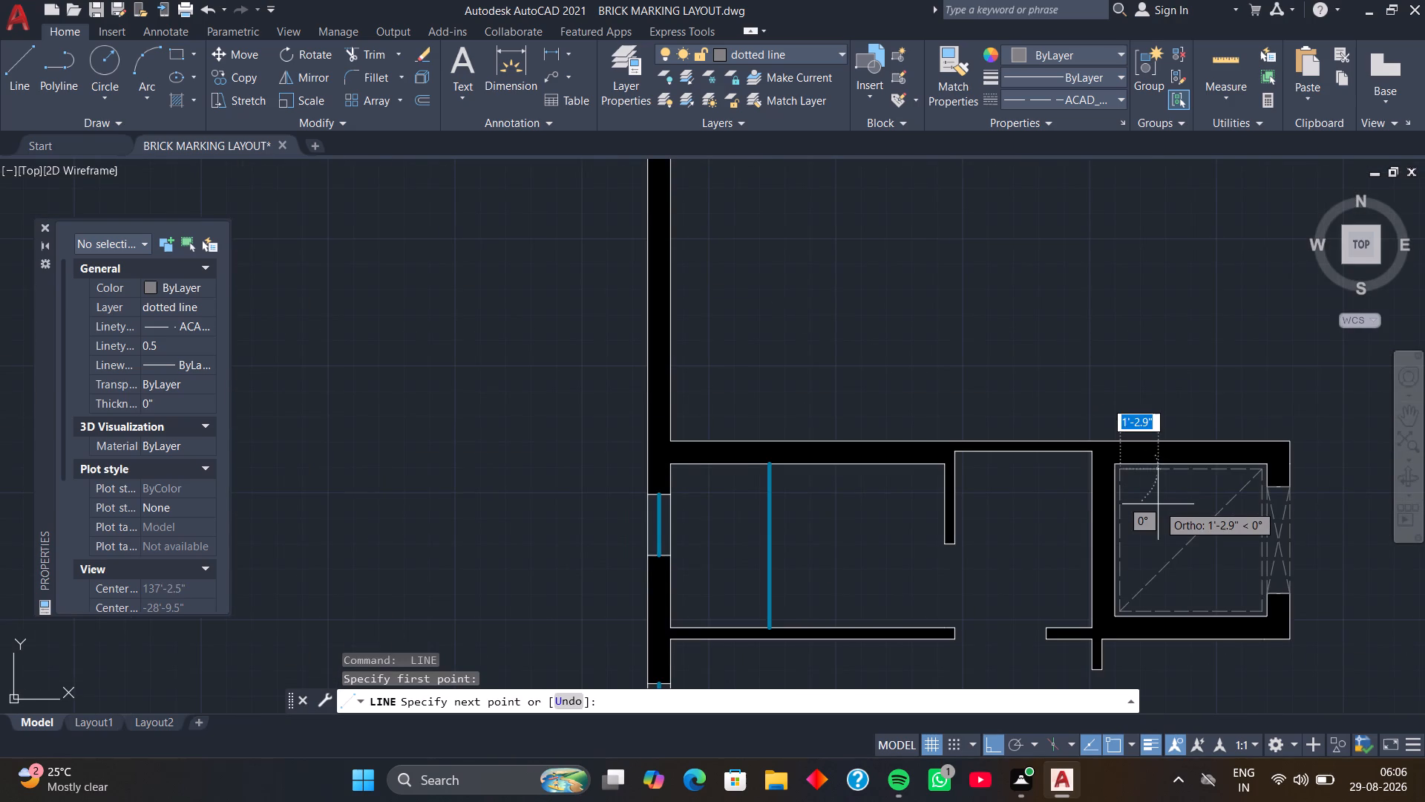
middle_click_drag(1159, 510, 954, 411)
middle_click_drag(1035, 489, 928, 418)
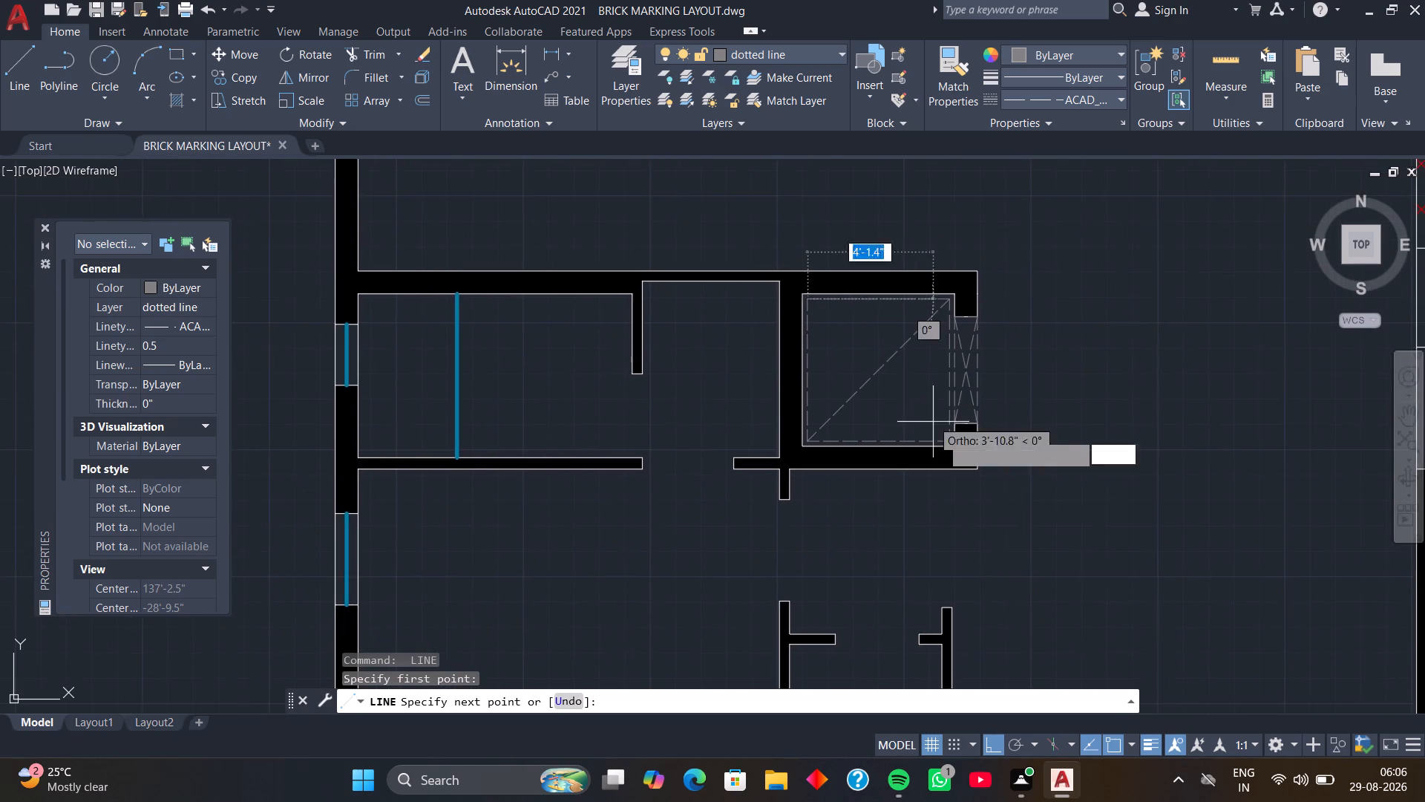
scroll(944, 440, "up", 6)
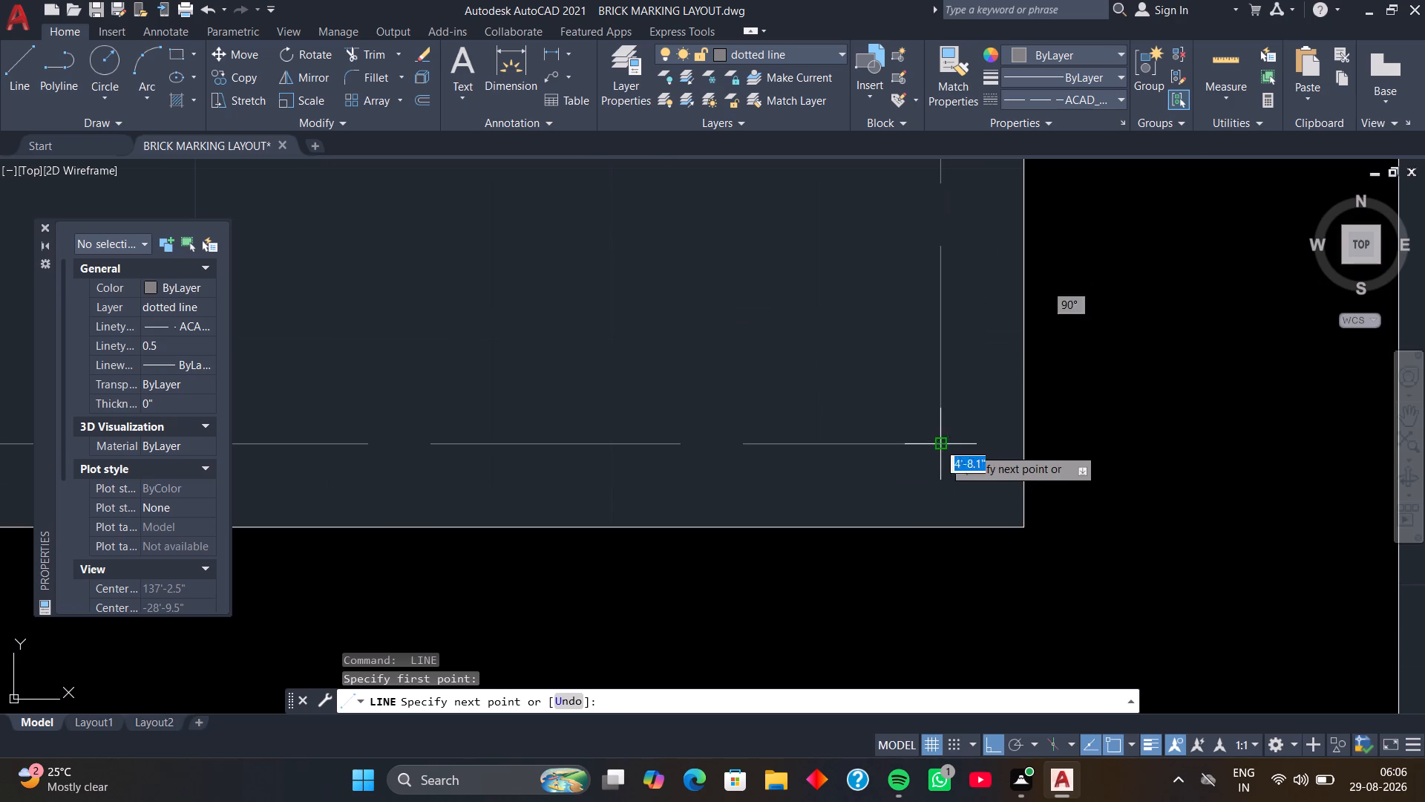
left_click(940, 444)
key("space")
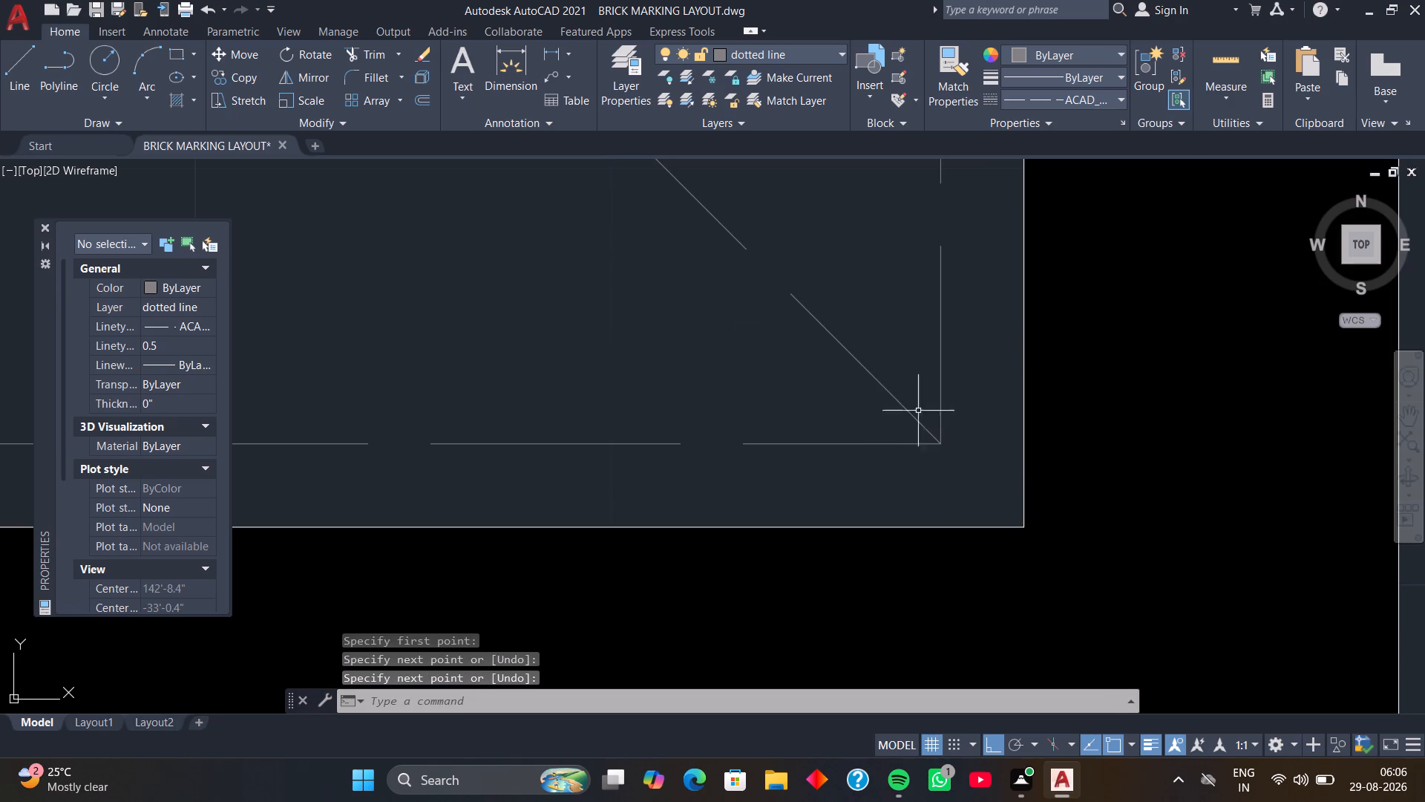
Set the current linetype to ByLayer for continuous lines.
scroll(890, 387, "down", 5)
middle_click_drag(793, 346, 827, 362)
scroll(827, 362, "up", 1)
scroll(827, 362, "down", 3)
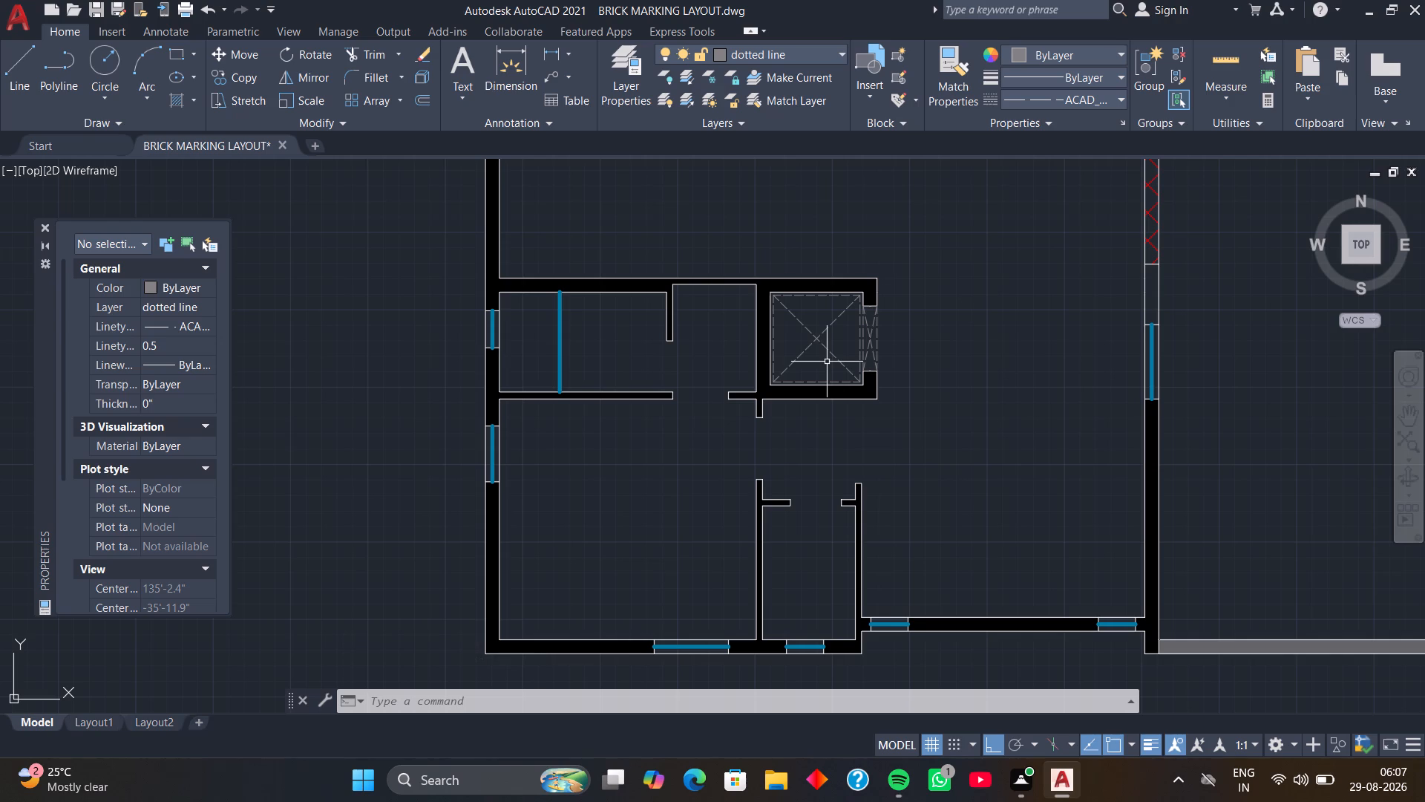
scroll(827, 362, "down", 4)
middle_click_drag(845, 289, 813, 434)
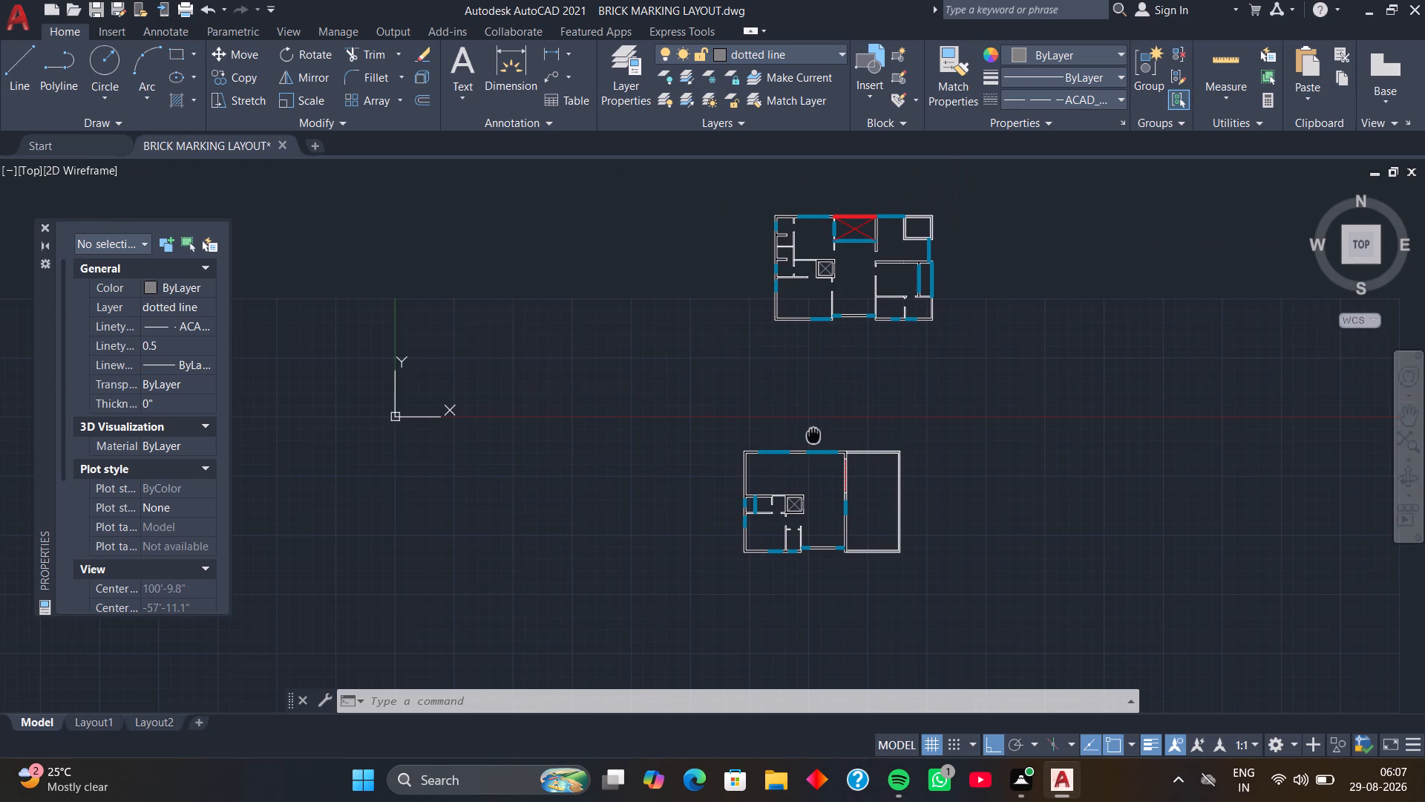
middle_click_drag(813, 434, 795, 348)
scroll(793, 440, "up", 4)
middle_click_drag(796, 451, 796, 358)
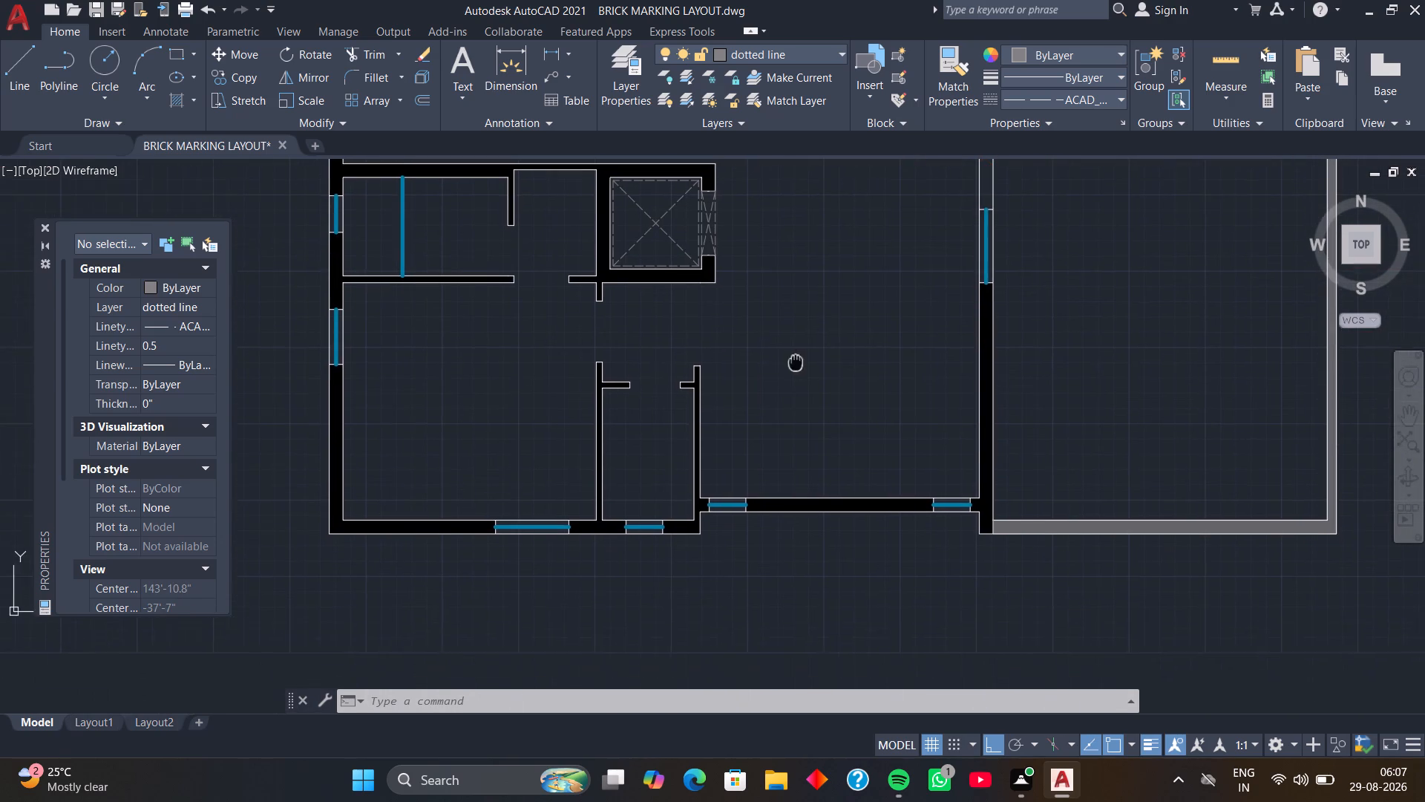
scroll(789, 445, "up", 1)
middle_click_drag(782, 453, 790, 397)
scroll(782, 453, "up", 1)
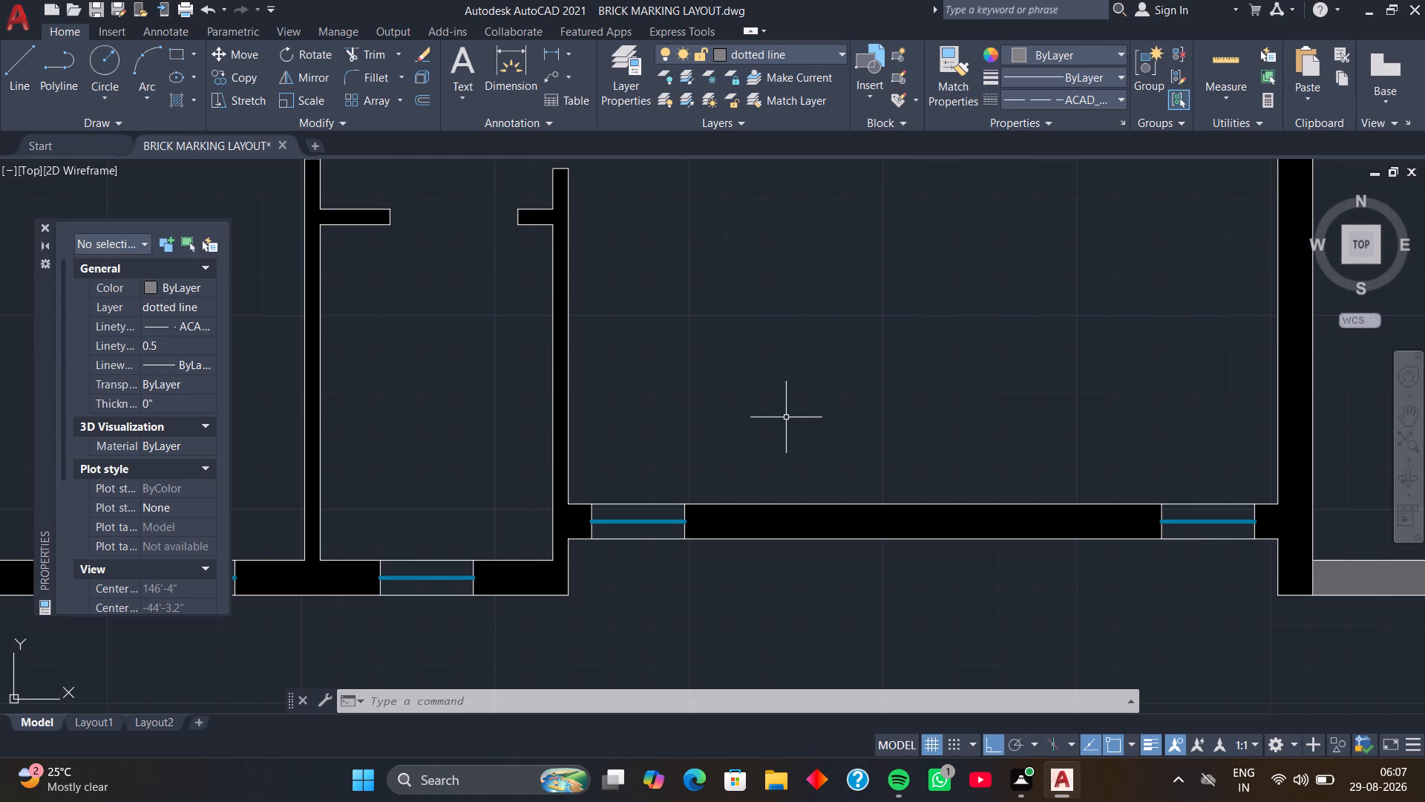
left_click(1117, 94)
left_click(1109, 121)
Draw a line from the large hall's inner southeast corner 3' west along the south wall, continuing straight north into the hall.
middle_click_drag(1168, 367, 1032, 348)
middle_click_drag(1026, 385, 983, 368)
type("l")
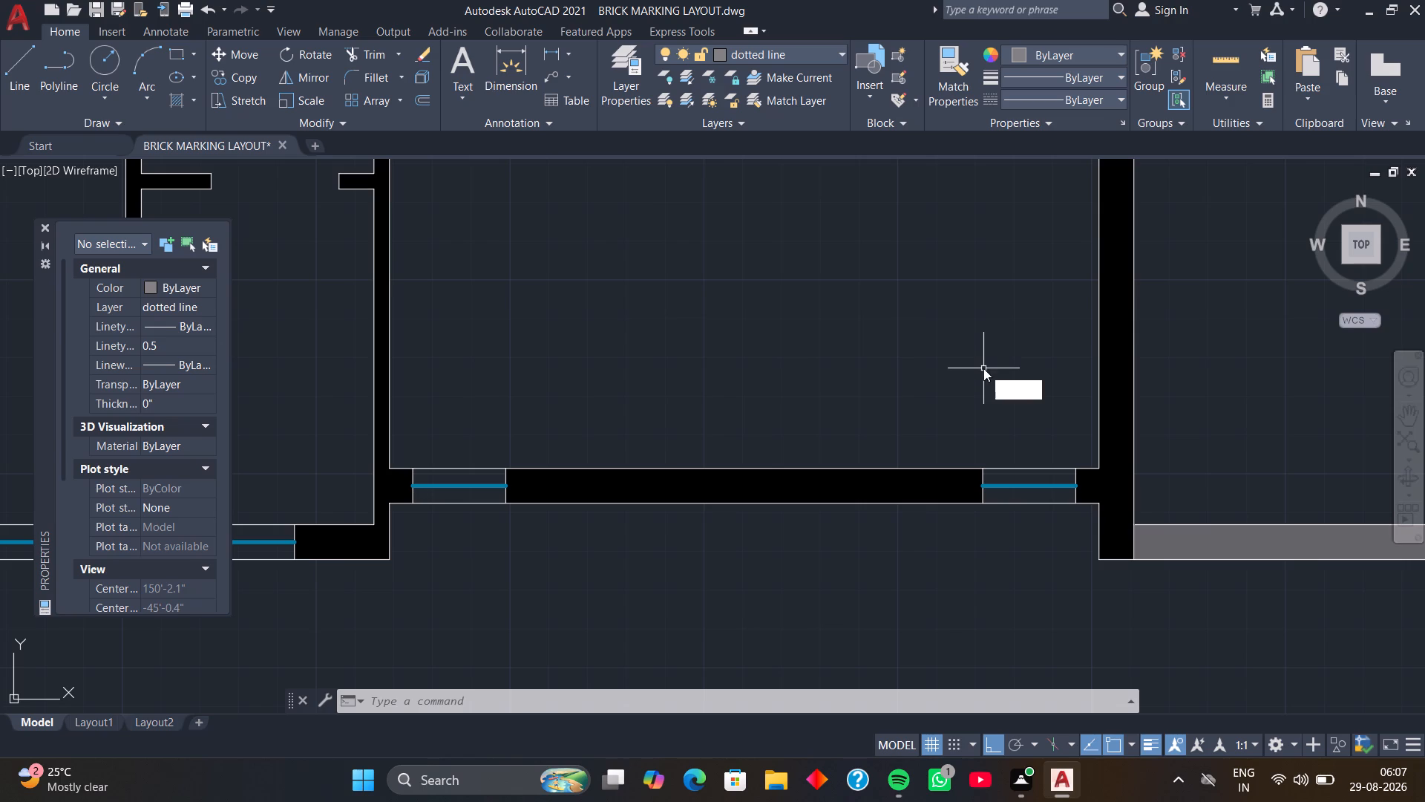
key("space")
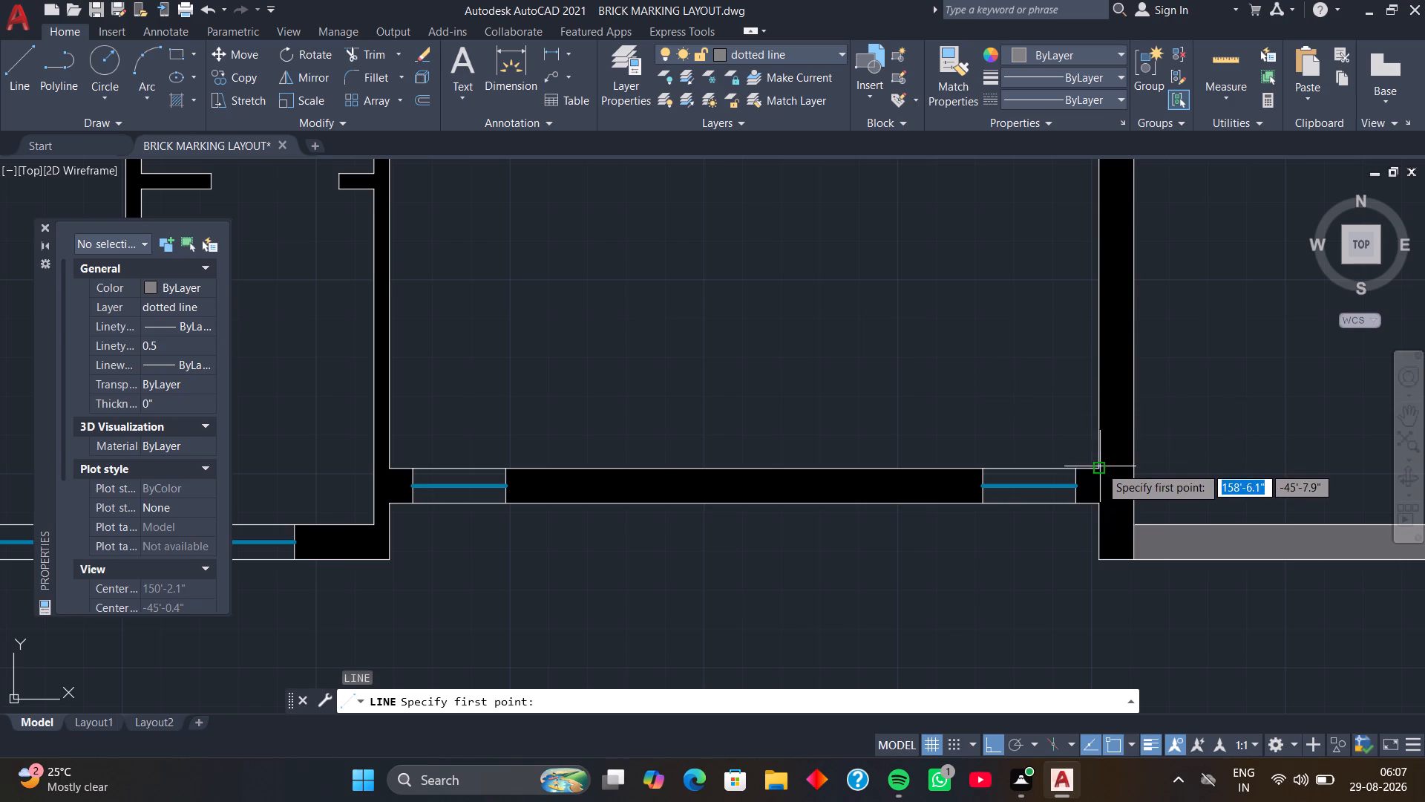
left_click(1100, 466)
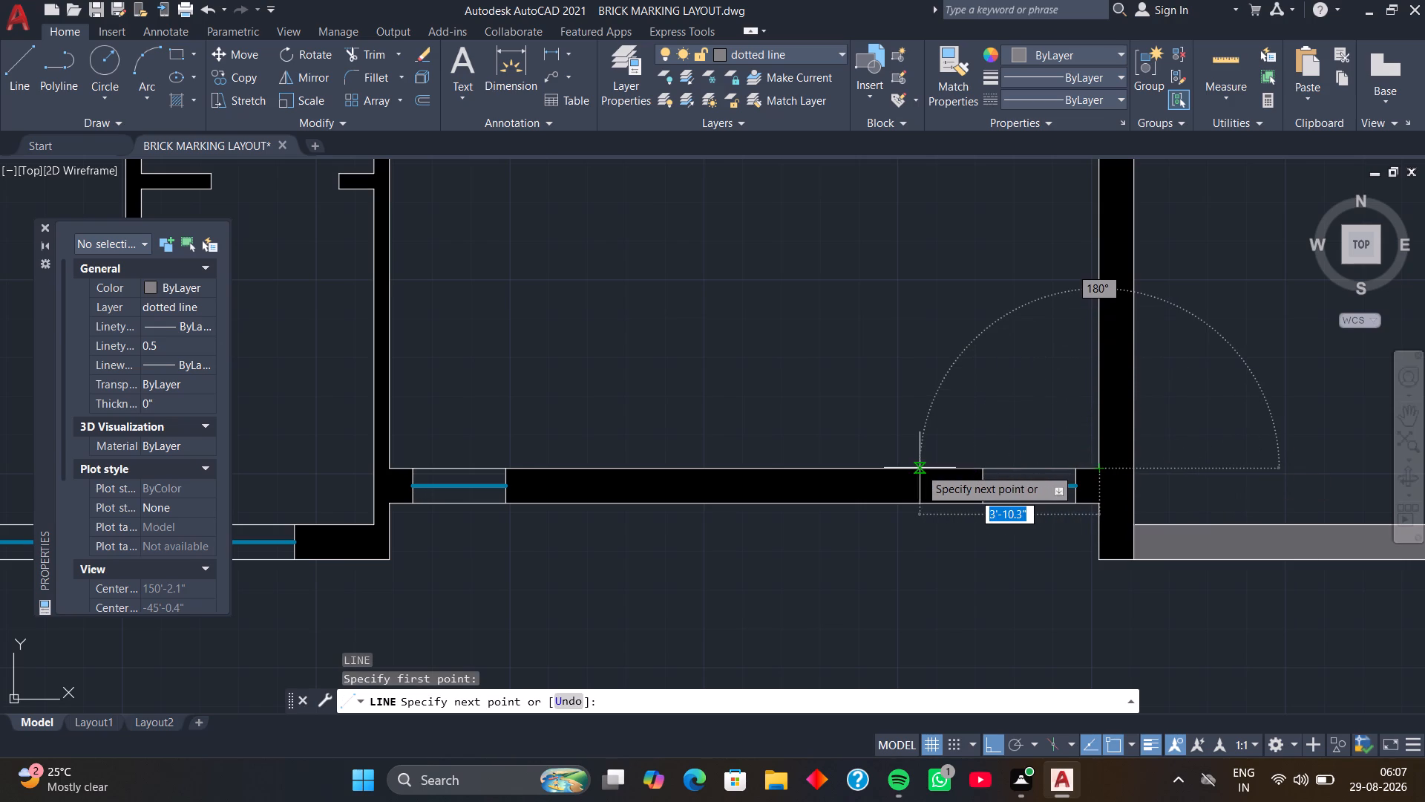
type("3'")
key("Return")
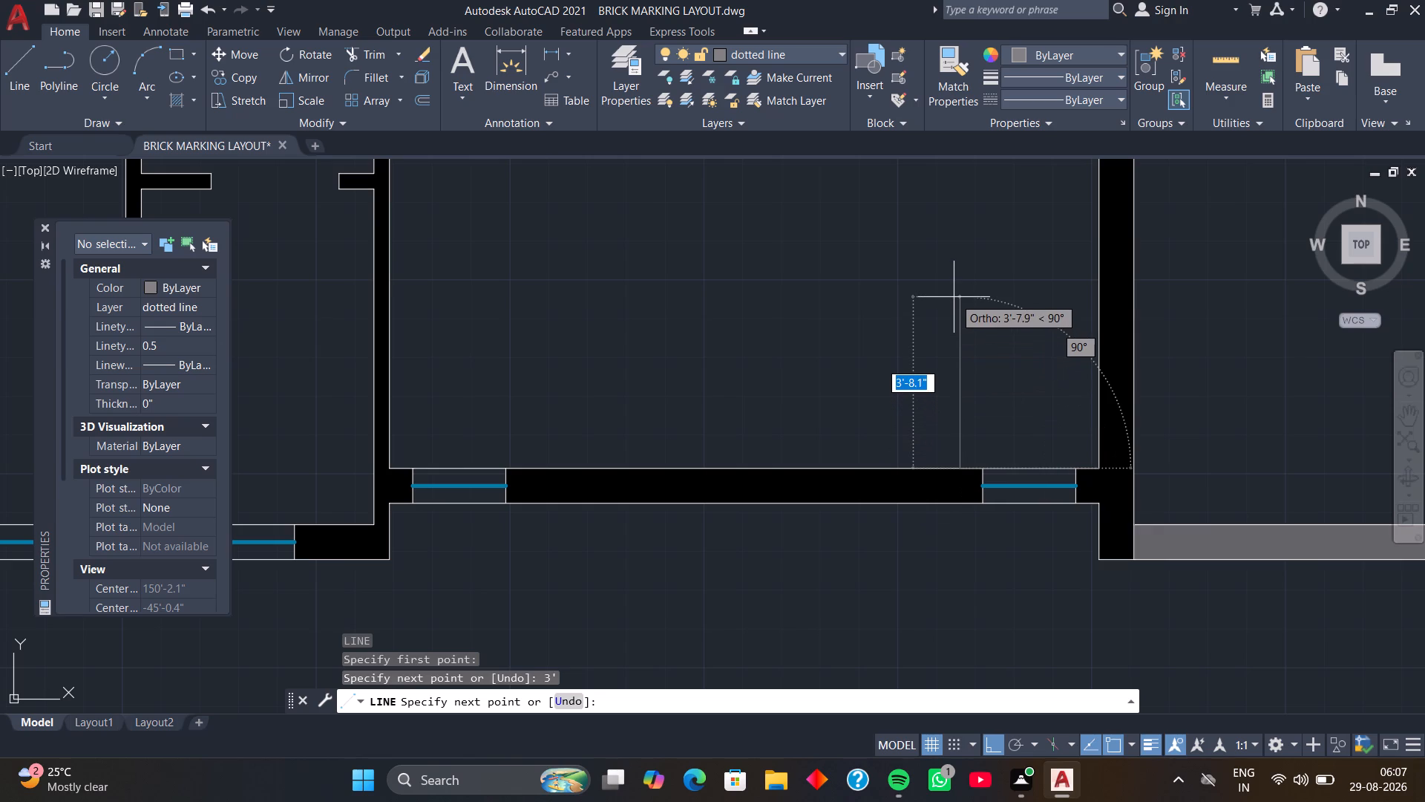
middle_click_drag(949, 221, 997, 437)
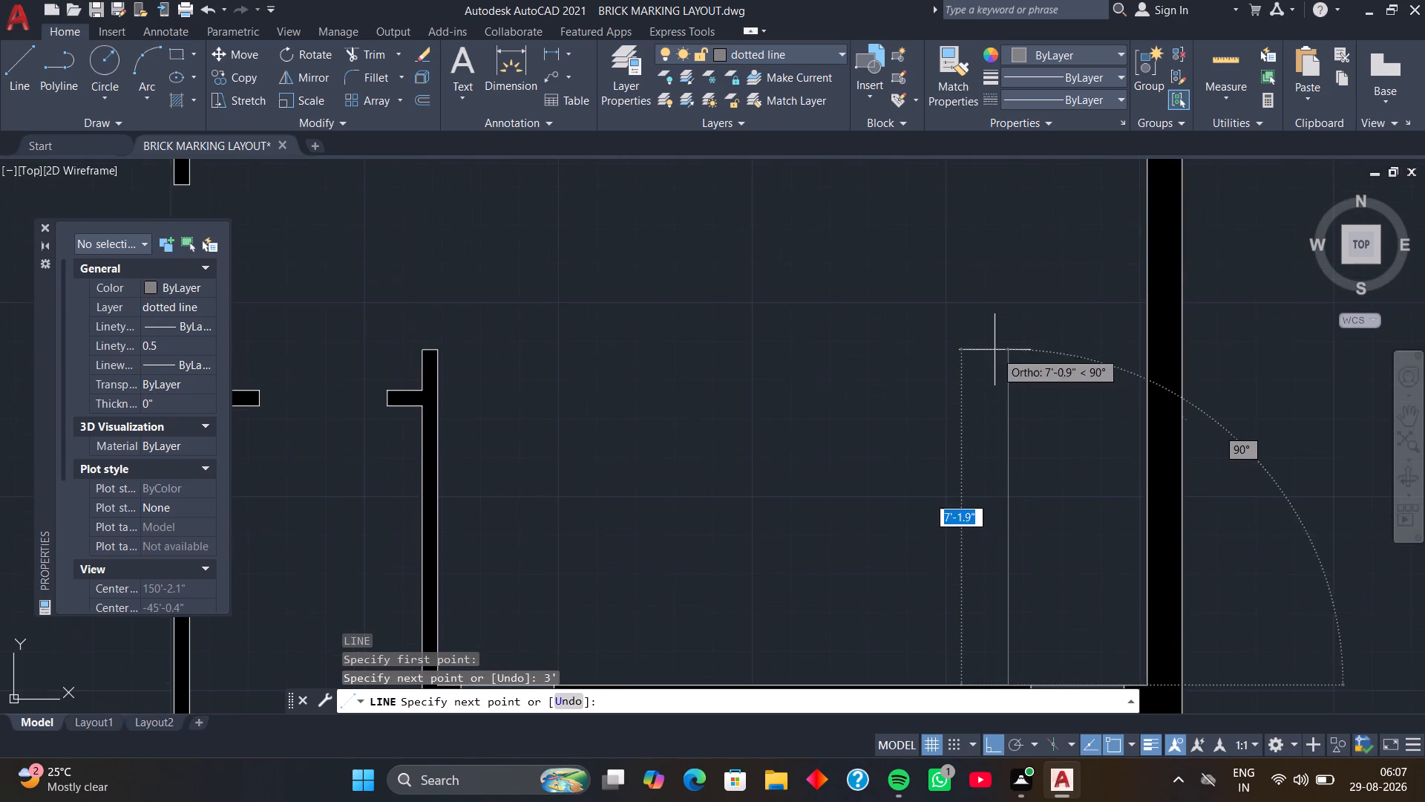
left_click(991, 317)
key("space")
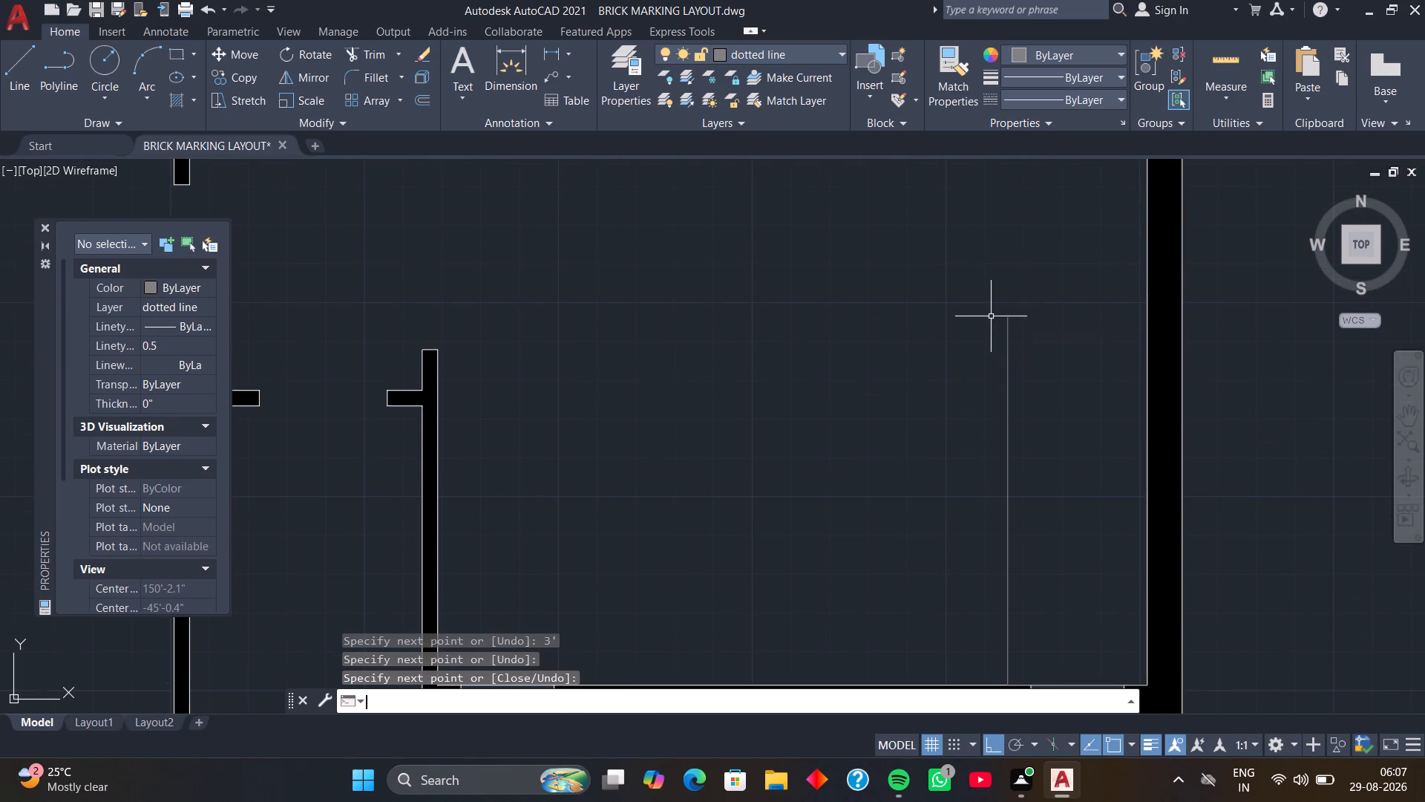
middle_click_drag(894, 380, 968, 357)
middle_click_drag(776, 351, 885, 374)
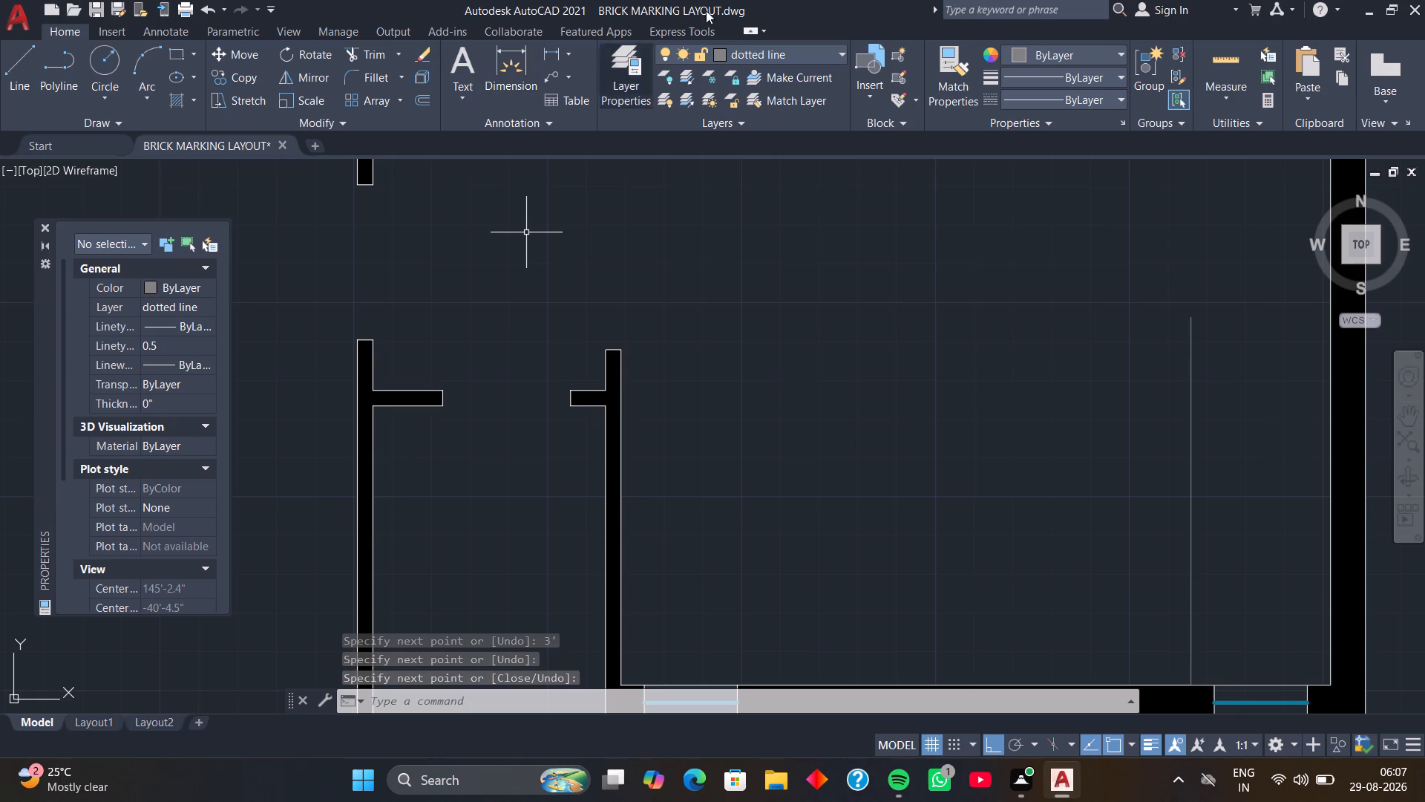
Make the light blue layer current and set the current lineweight to 0.53 mm.
left_click(842, 48)
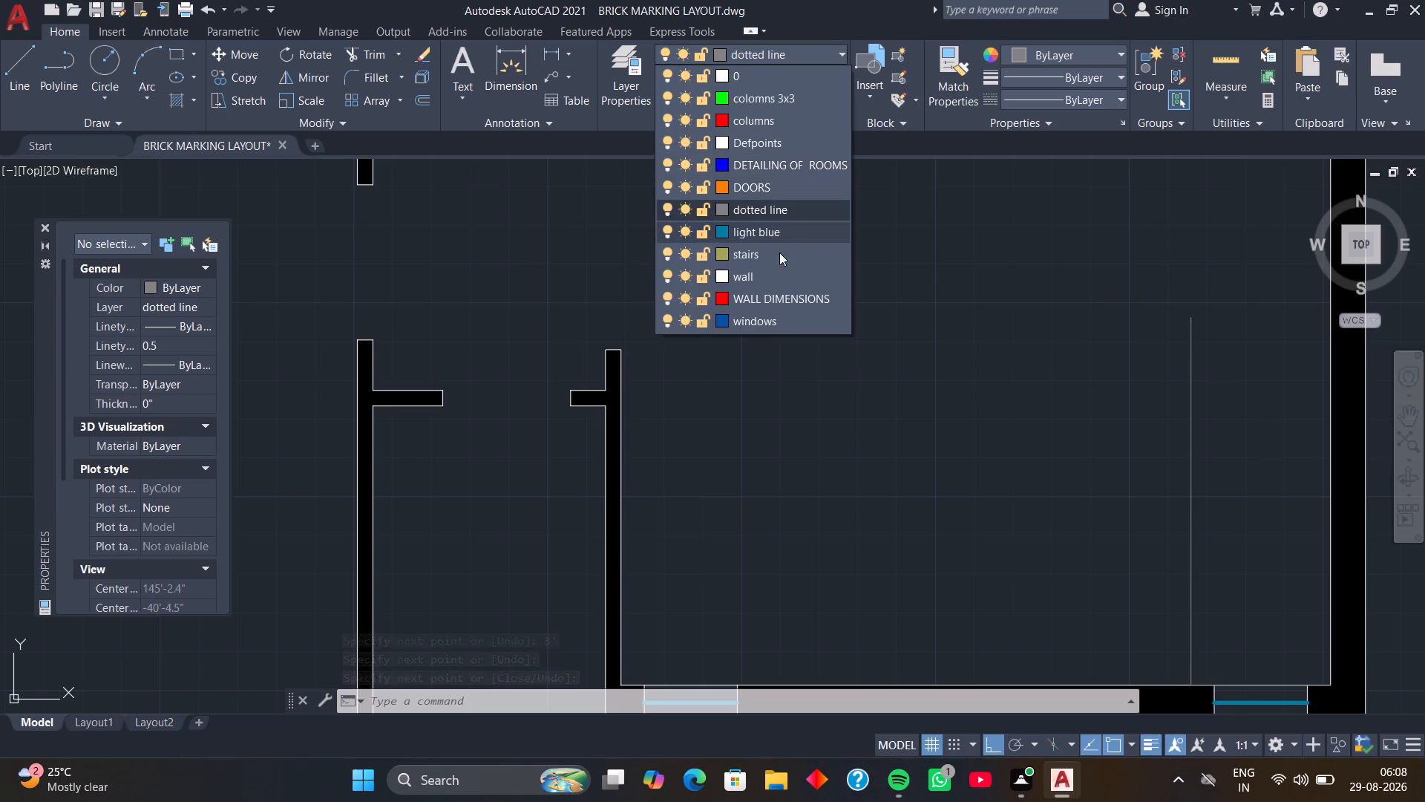
left_click(776, 238)
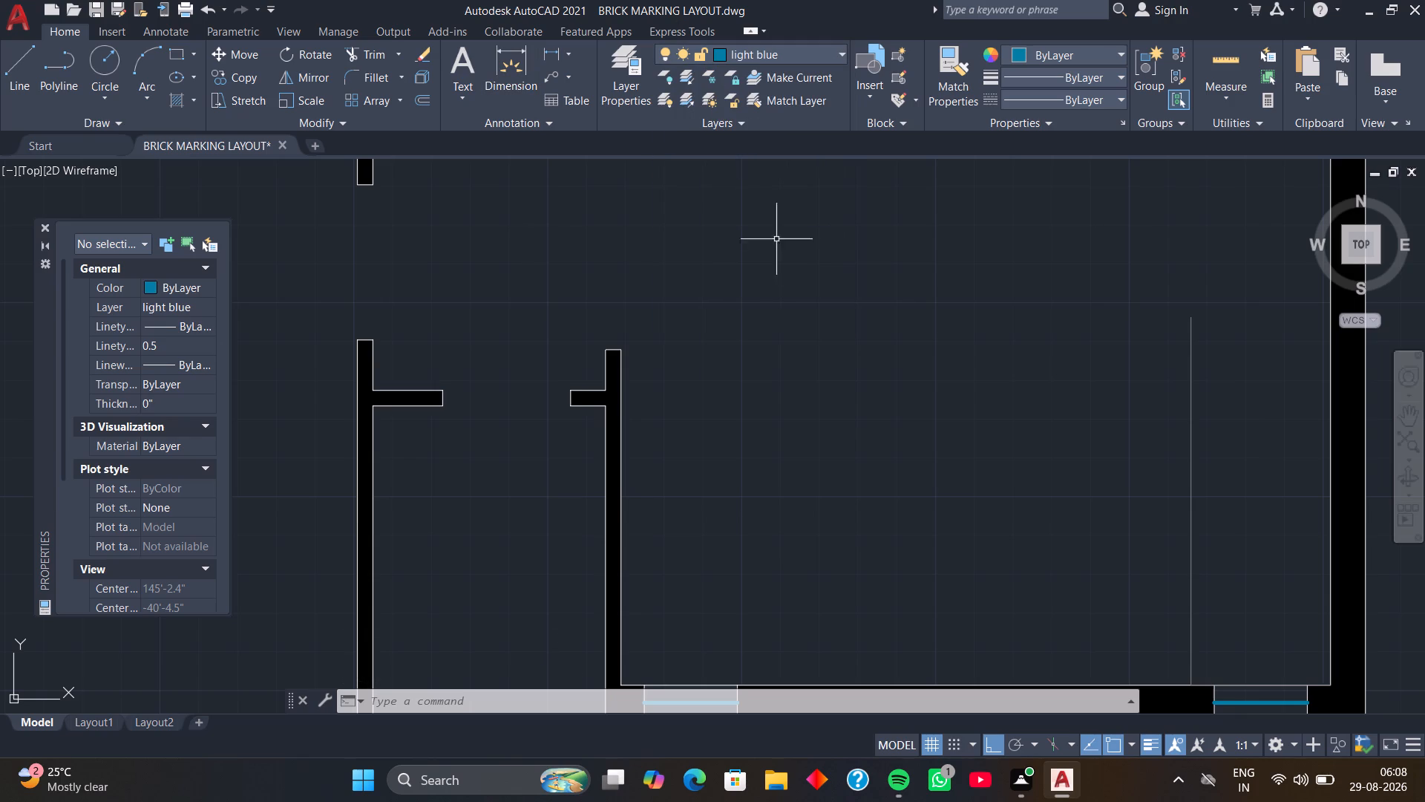
left_click(1112, 74)
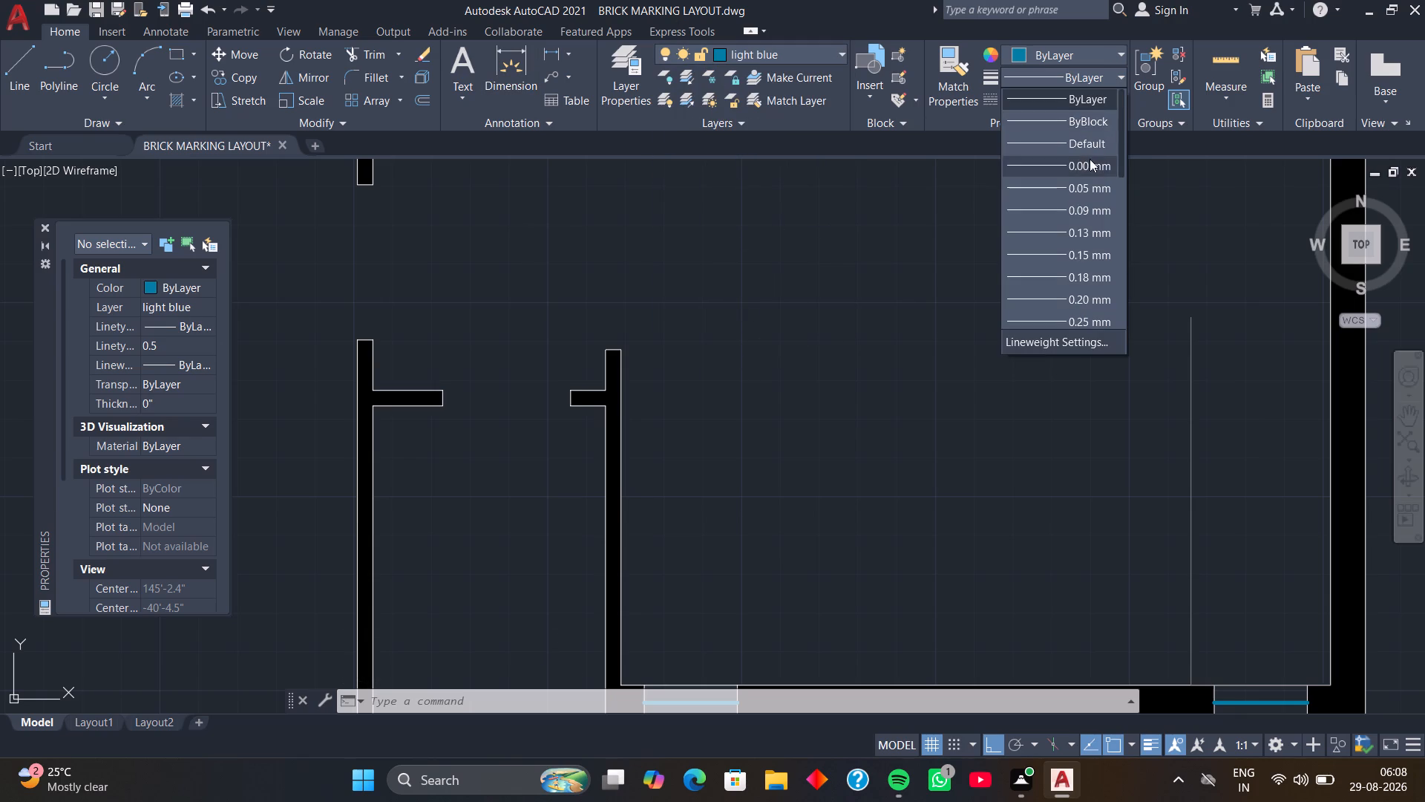
scroll(1069, 215, "down", 3)
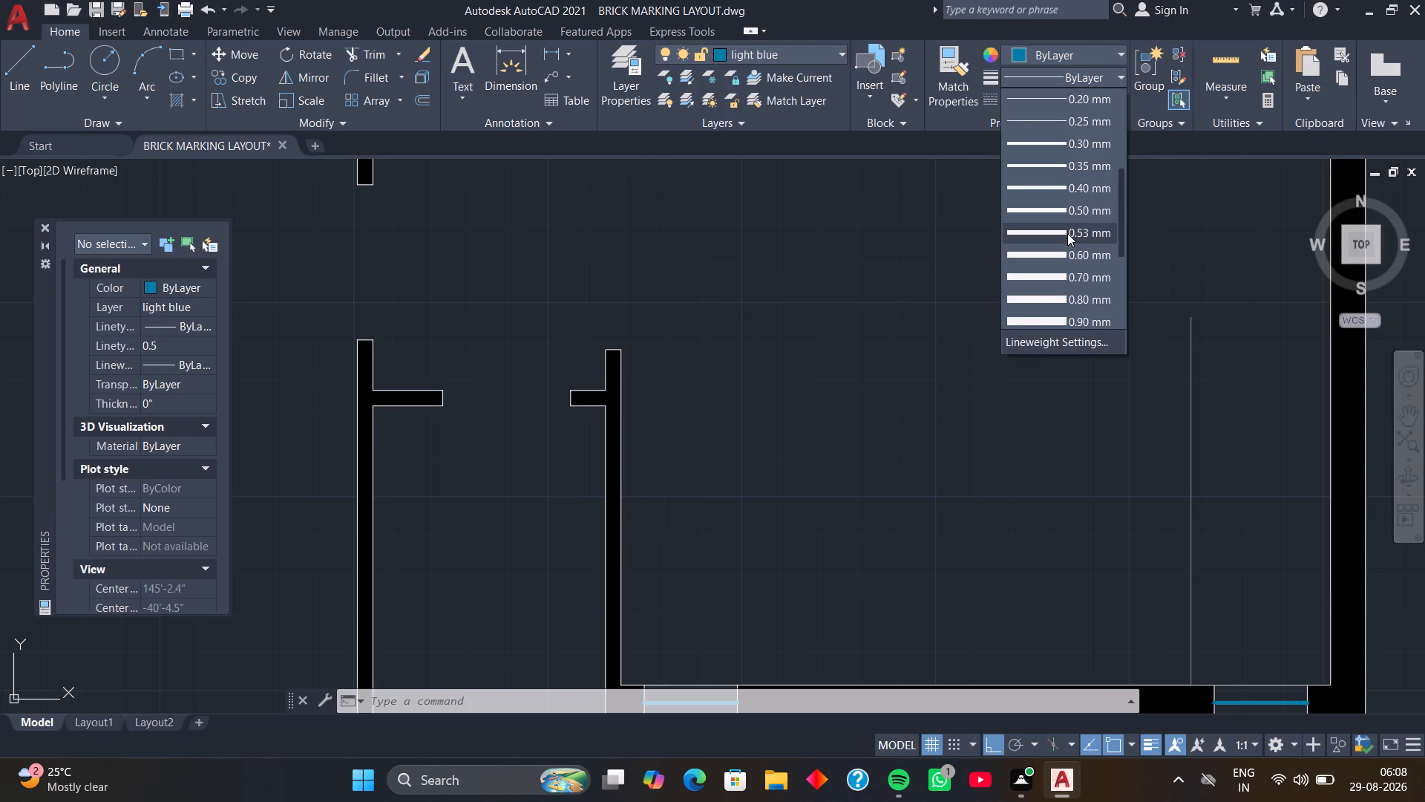
left_click(1067, 233)
Draw a 12'-3" line from the north end of the hall's west partition wall straight east to the vertical layout line.
middle_click_drag(879, 310, 1010, 272)
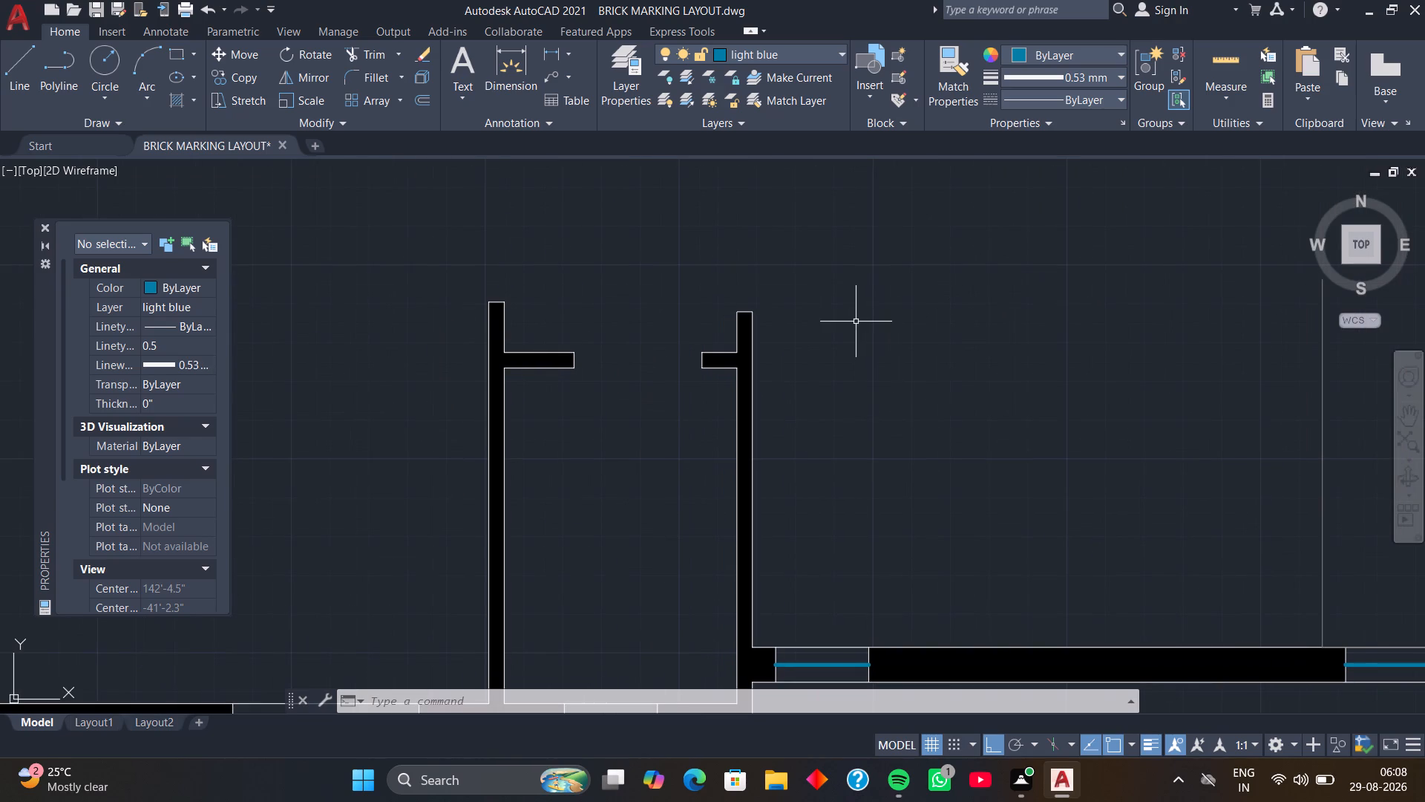
type("l")
key("space")
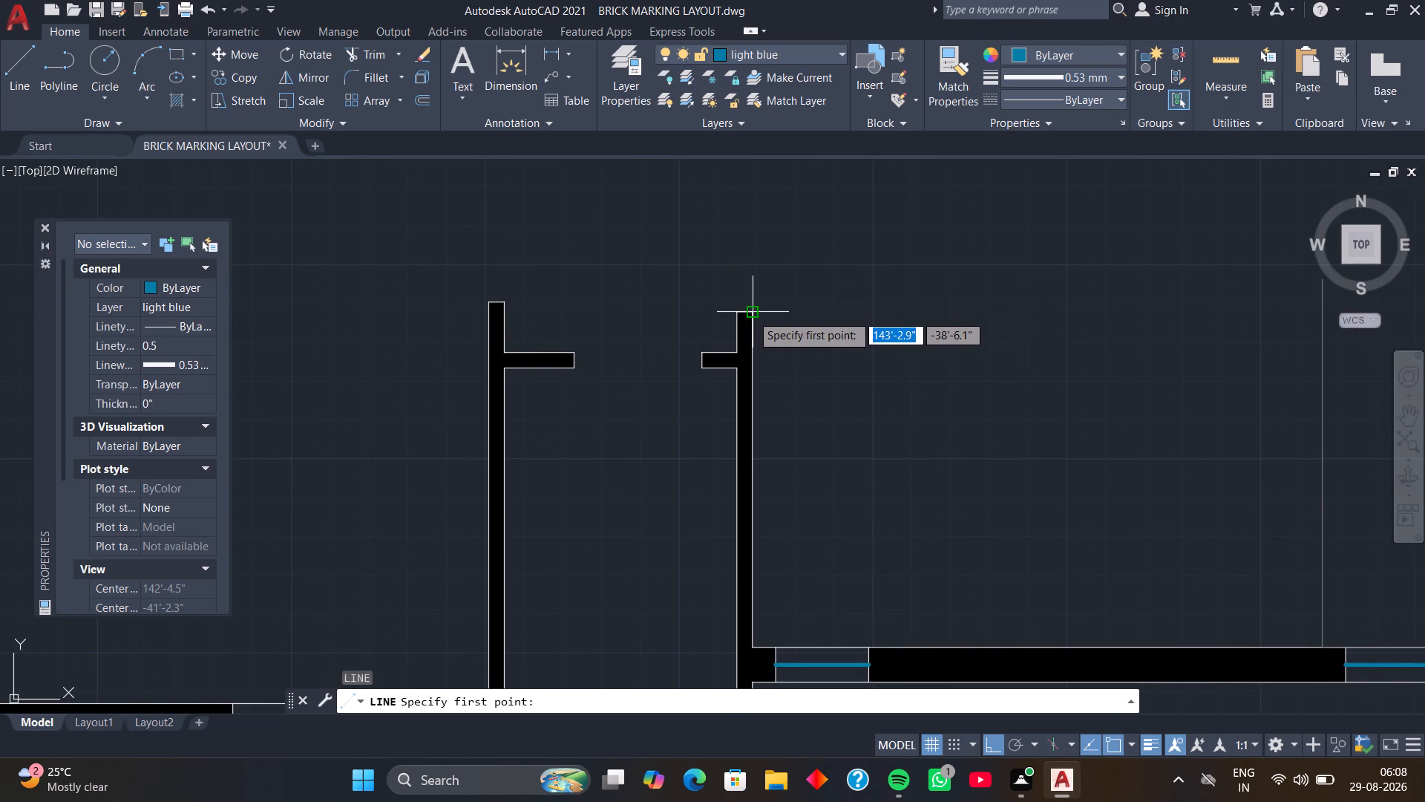
left_click(750, 313)
middle_click_drag(1097, 302, 897, 322)
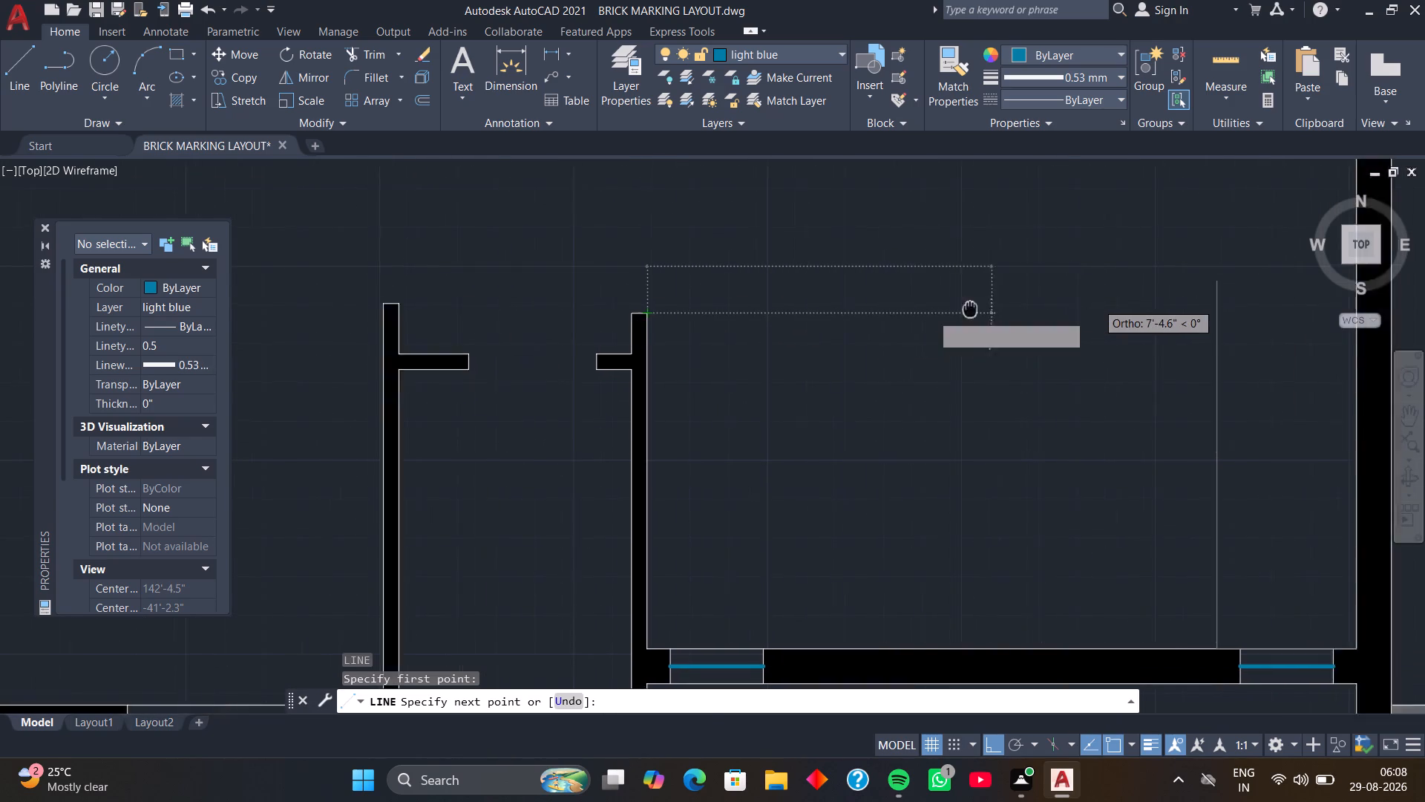
middle_click_drag(897, 322, 847, 335)
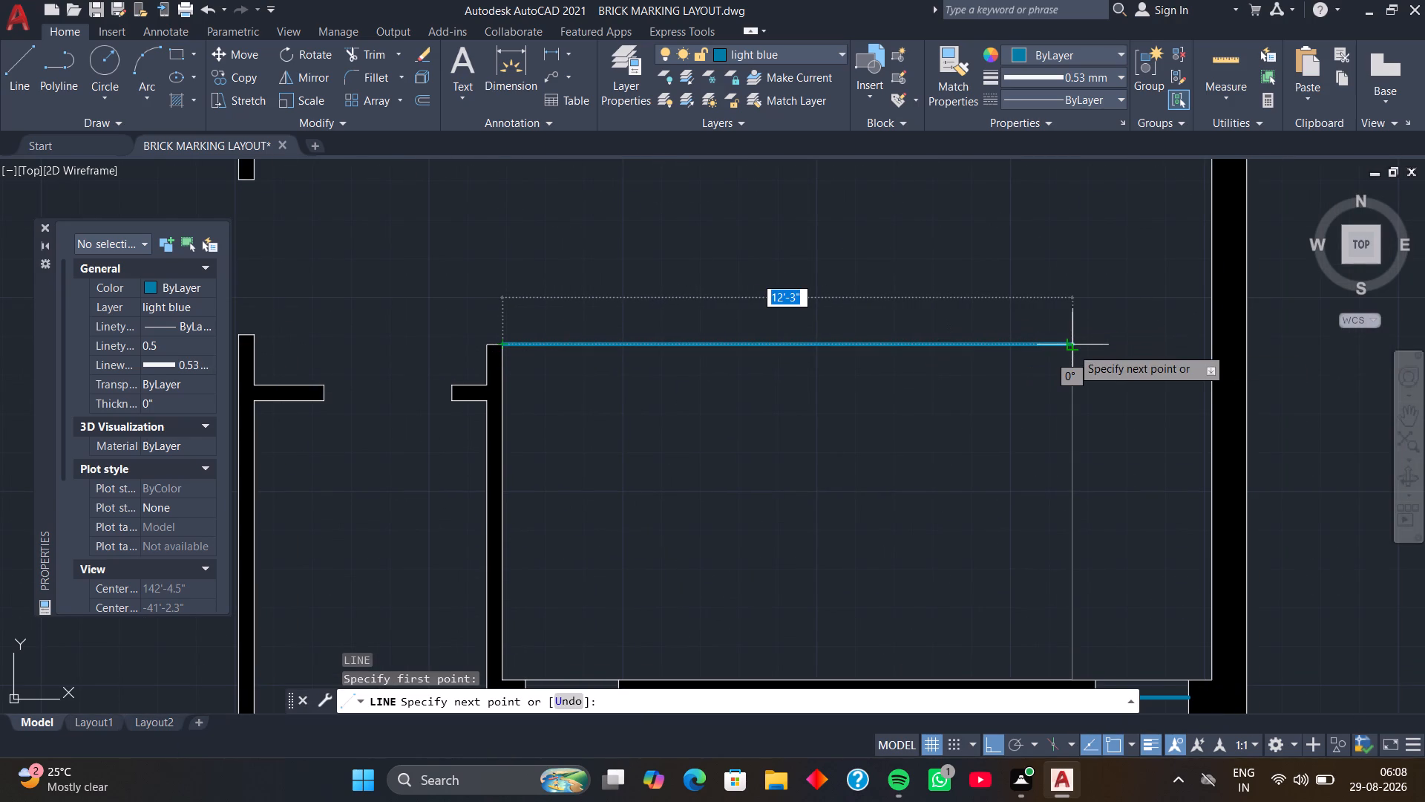
left_click(1072, 348)
key("space")
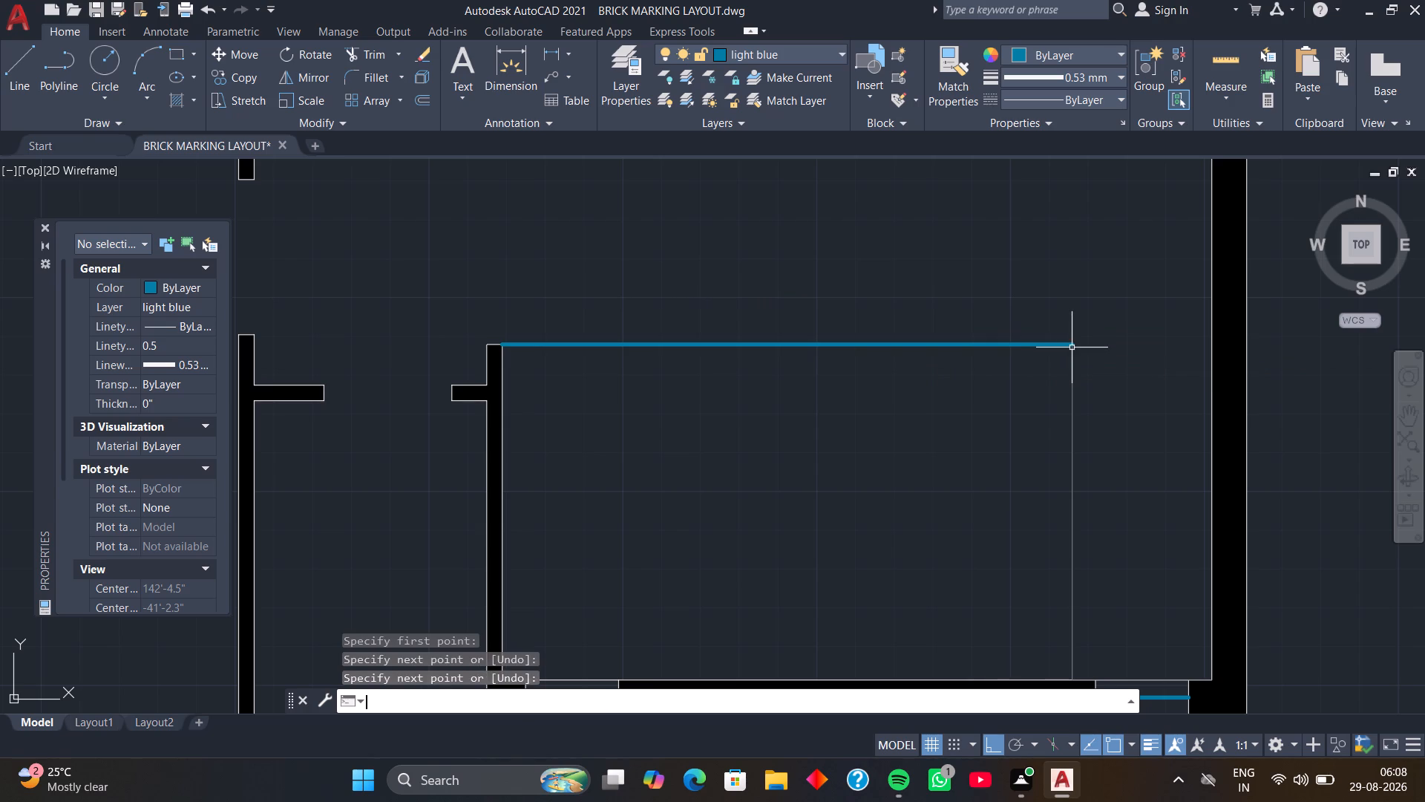
Reset the current lineweight to ByLayer and make the stairs layer current.
middle_click_drag(1035, 375, 1073, 354)
middle_click_drag(945, 386, 1057, 351)
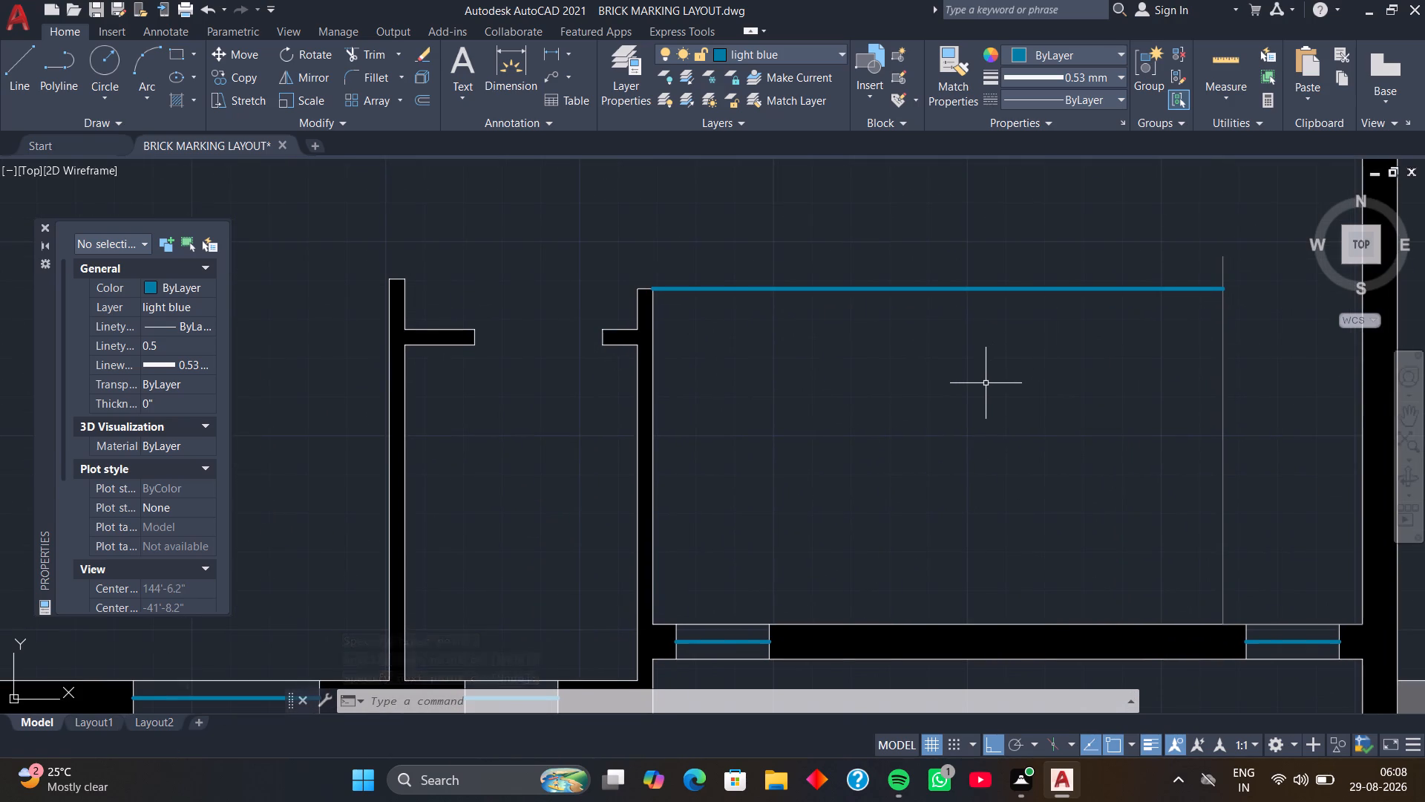
left_click(1116, 76)
scroll(1075, 143, "up", 10)
left_click(1064, 102)
left_click(839, 56)
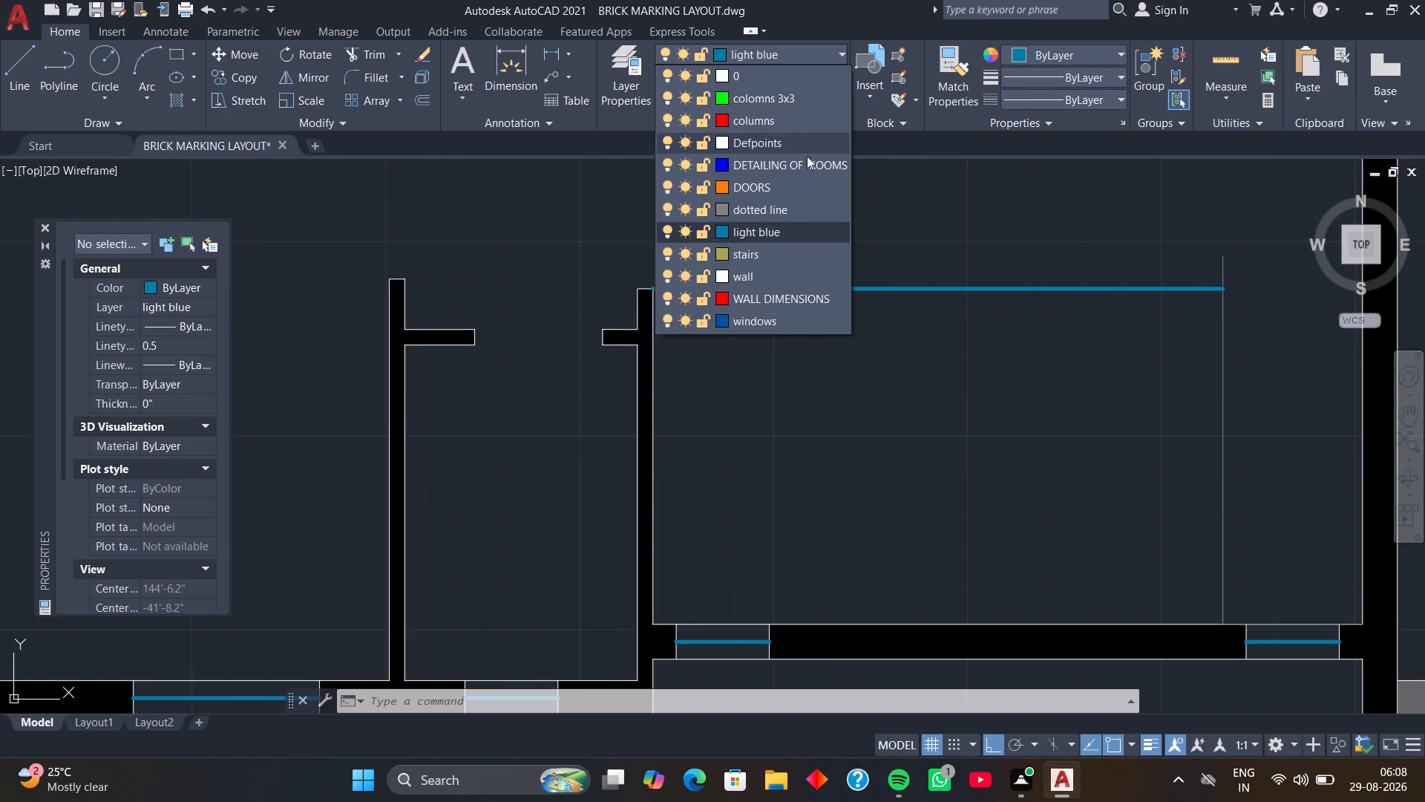
left_click(785, 214)
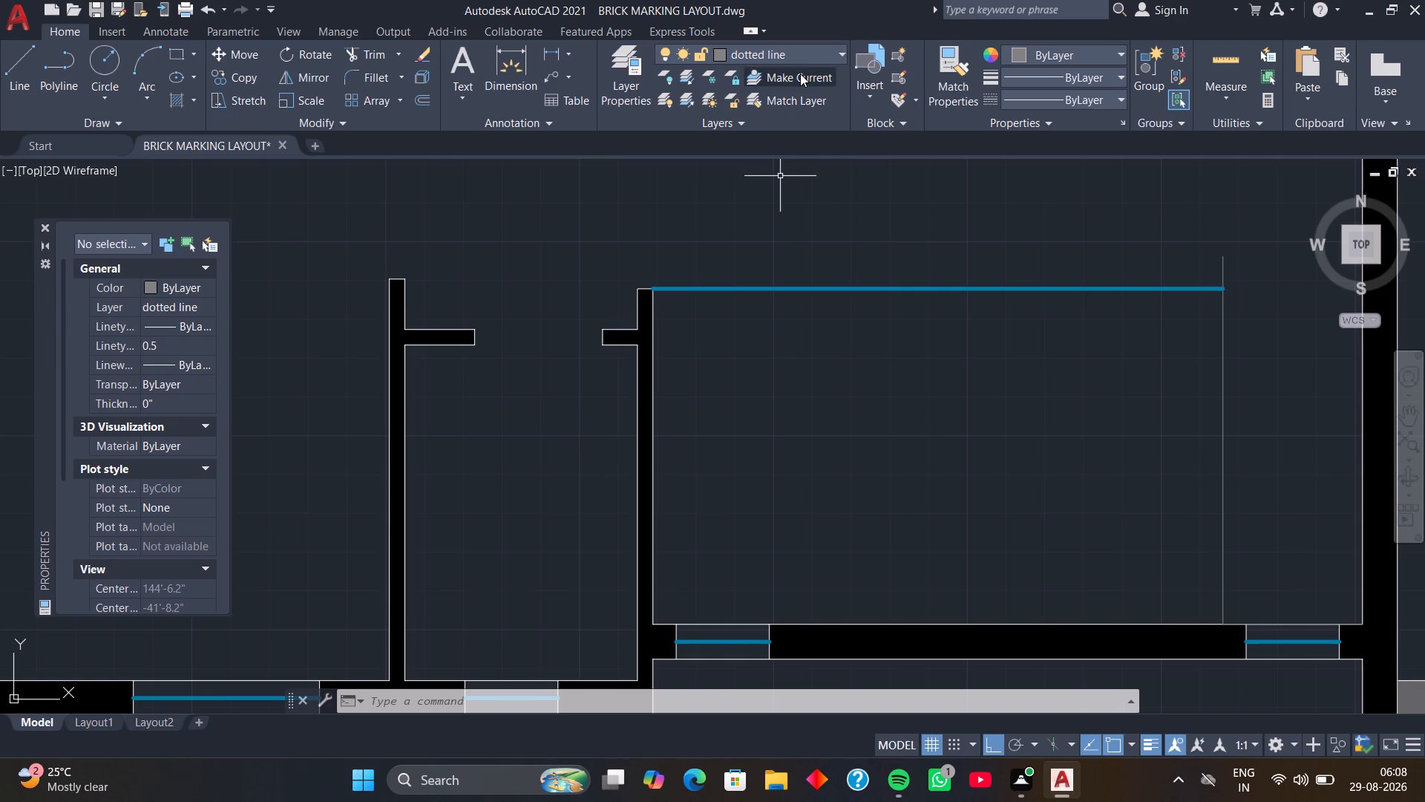
left_click(836, 46)
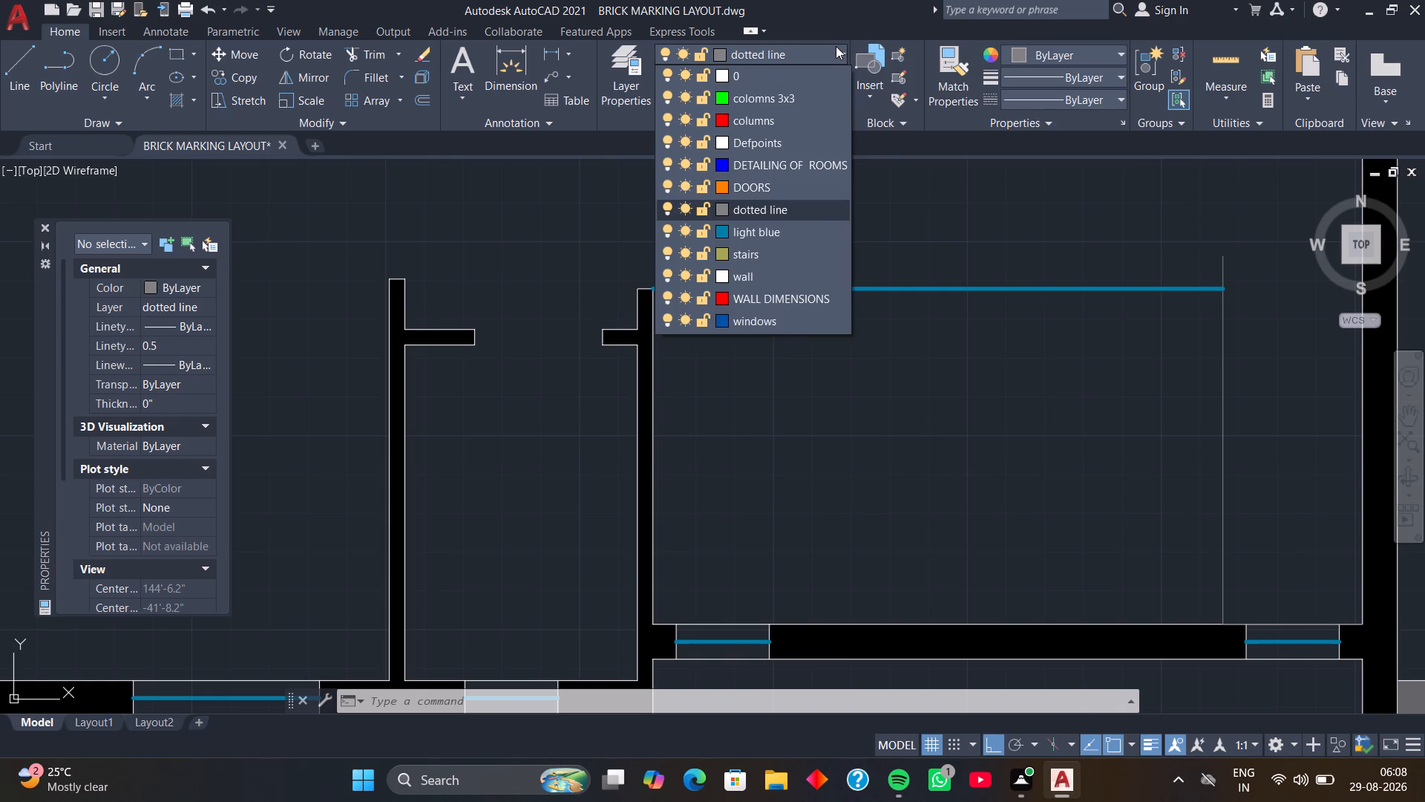
left_click(816, 252)
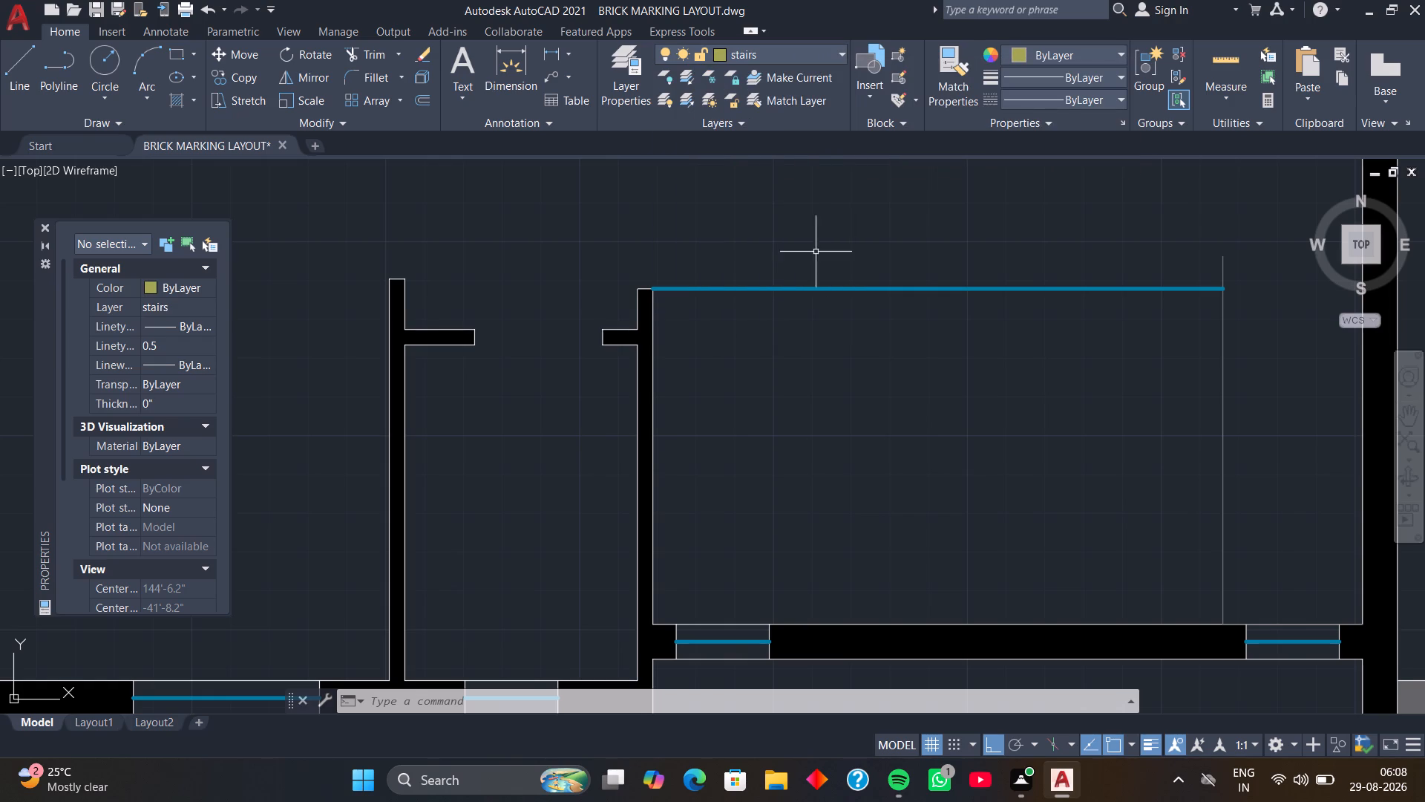
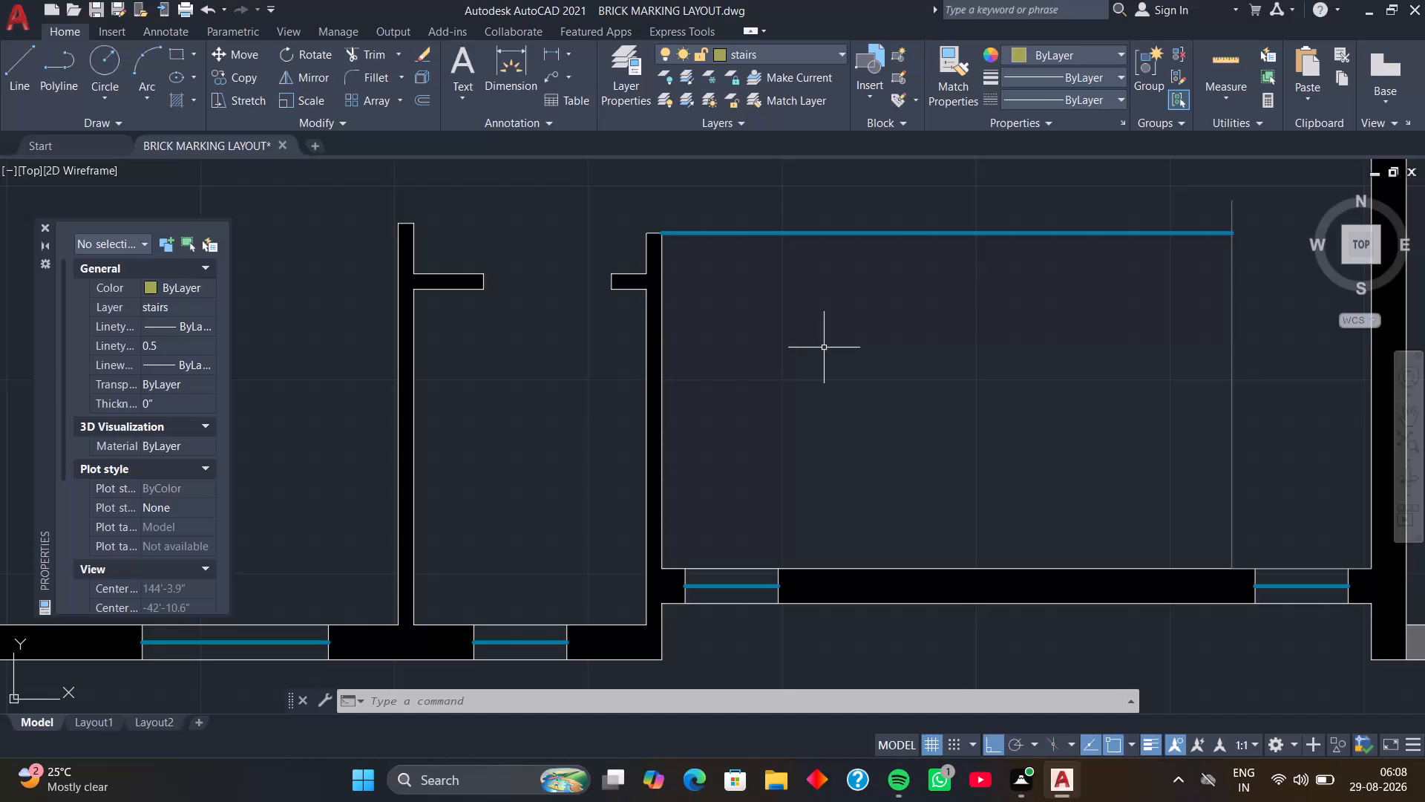
Draw a line from the room's lower-left inner corner 3' along the bottom wall and straight up to the thick blue line.
key("l")
key("3")
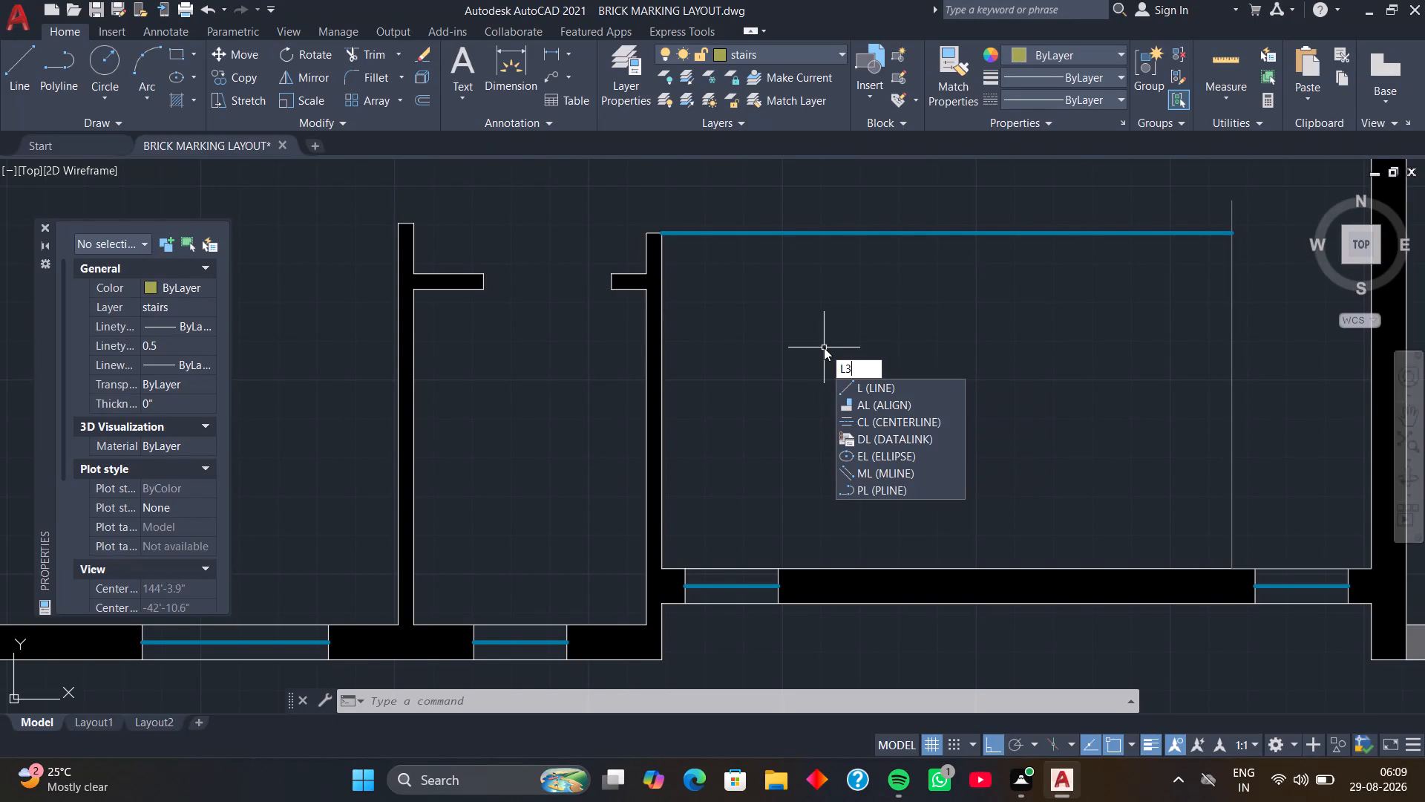
key("BackSpace")
key("space")
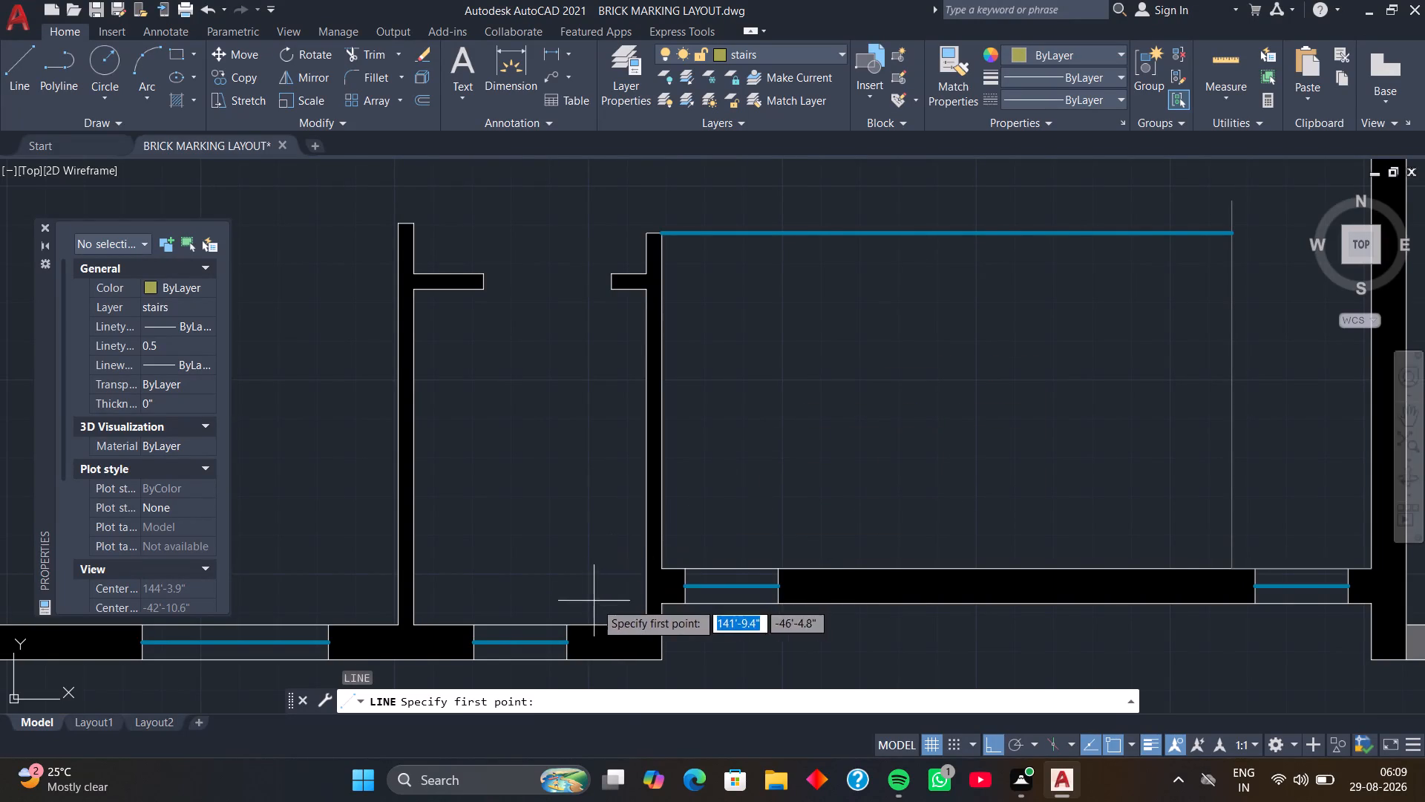
scroll(639, 586, "up", 2)
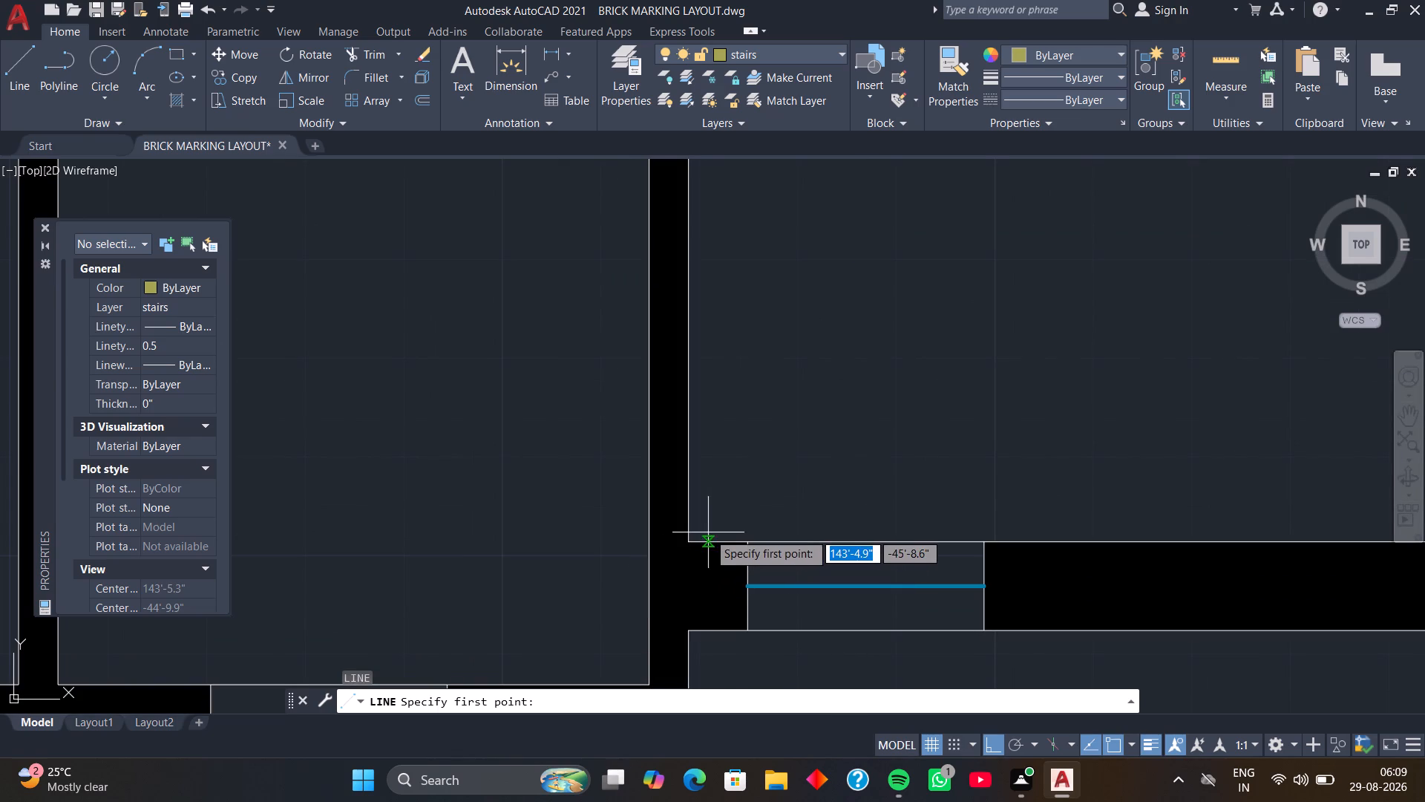
left_click(689, 541)
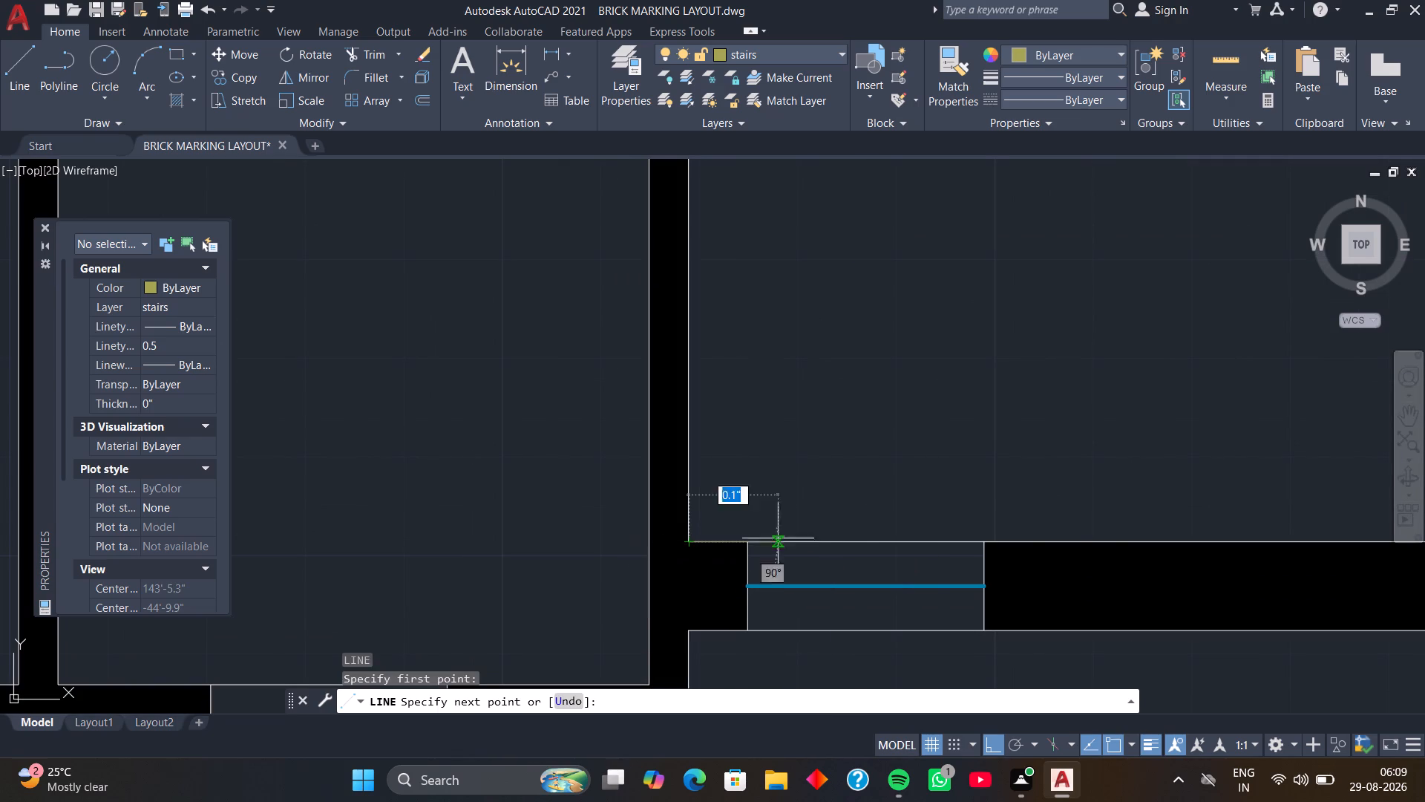
type("3'")
key("Return")
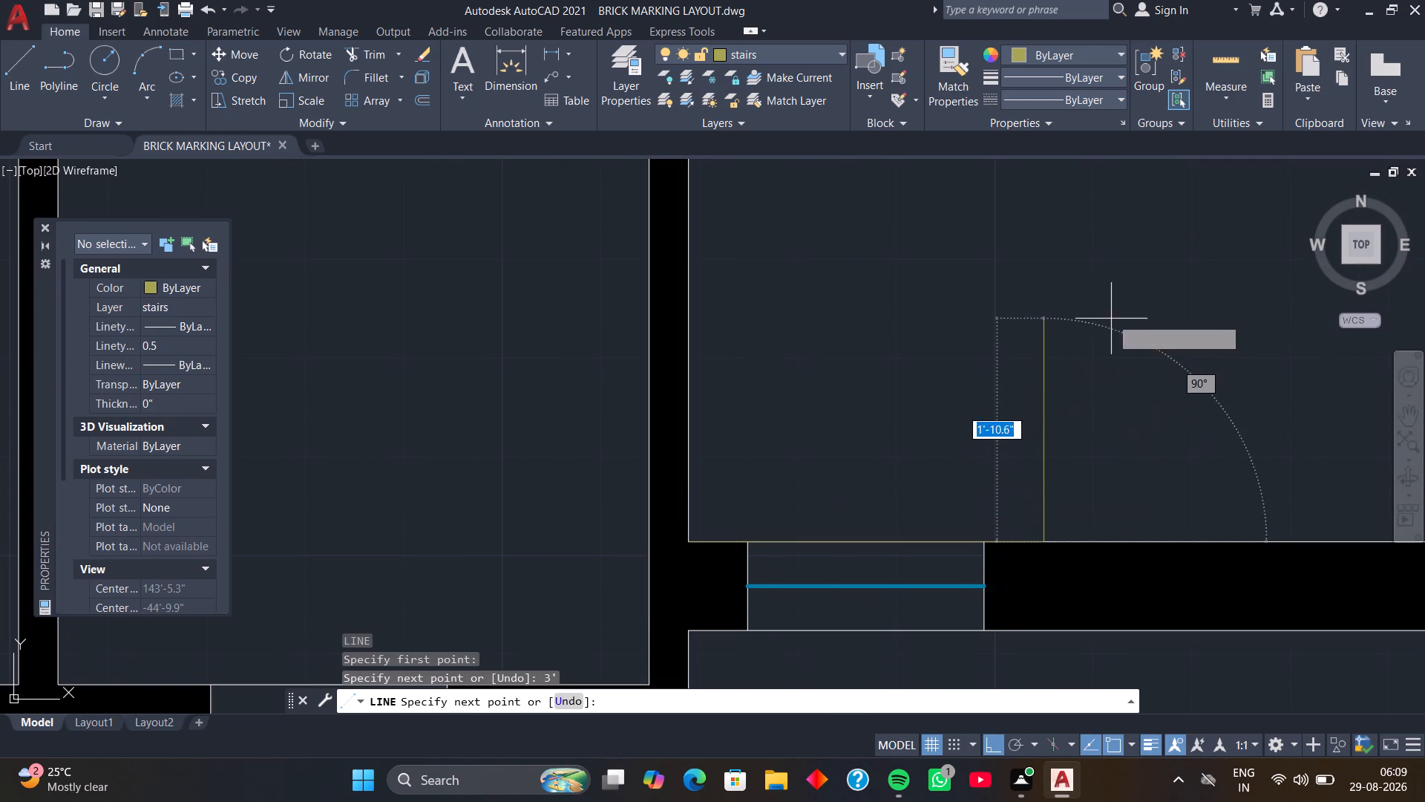
scroll(1110, 304, "down", 1)
middle_click_drag(1074, 252, 1098, 472)
middle_click_drag(1074, 282, 1074, 289)
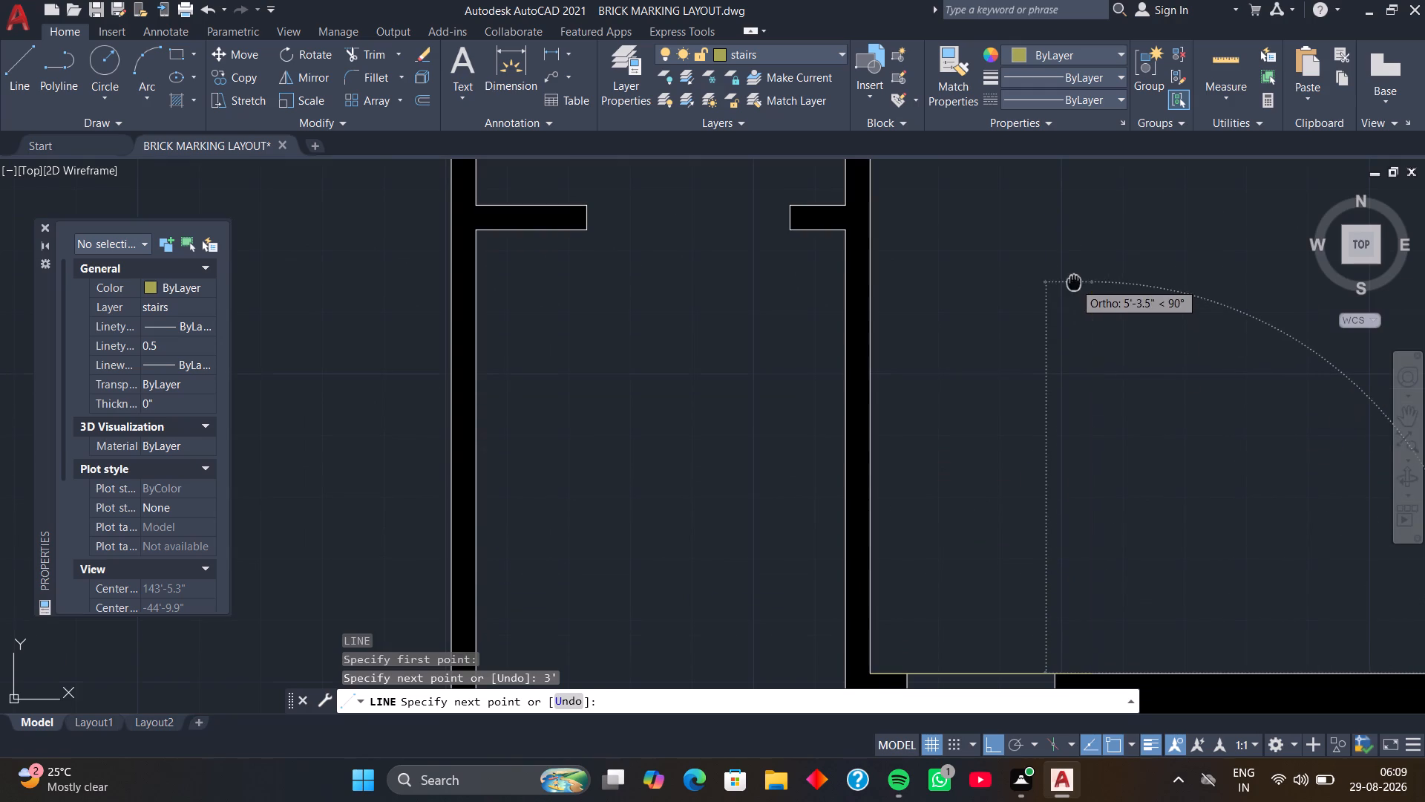
middle_click_drag(1074, 289, 1077, 487)
scroll(1066, 397, "up", 2)
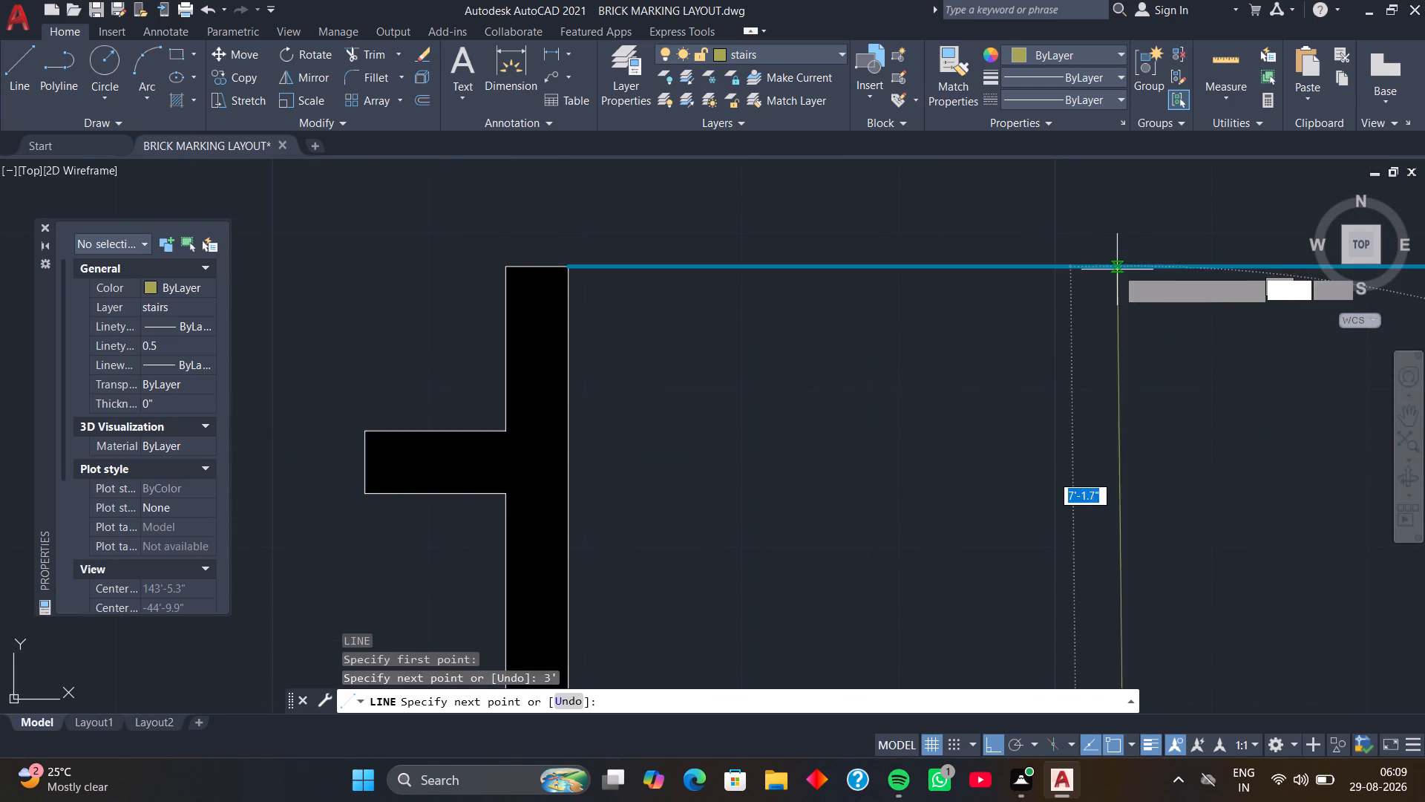
scroll(1124, 271, "up", 6)
left_click(1140, 244)
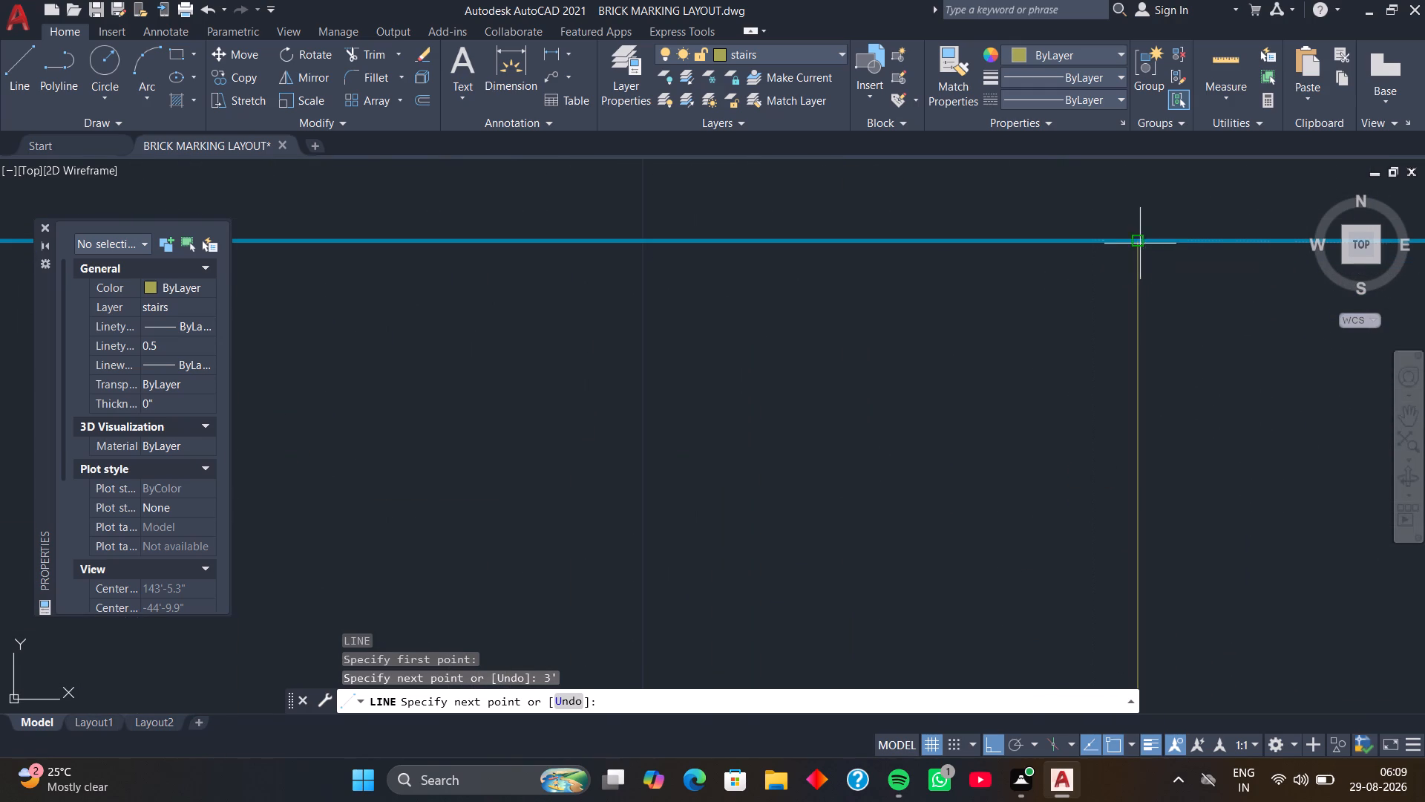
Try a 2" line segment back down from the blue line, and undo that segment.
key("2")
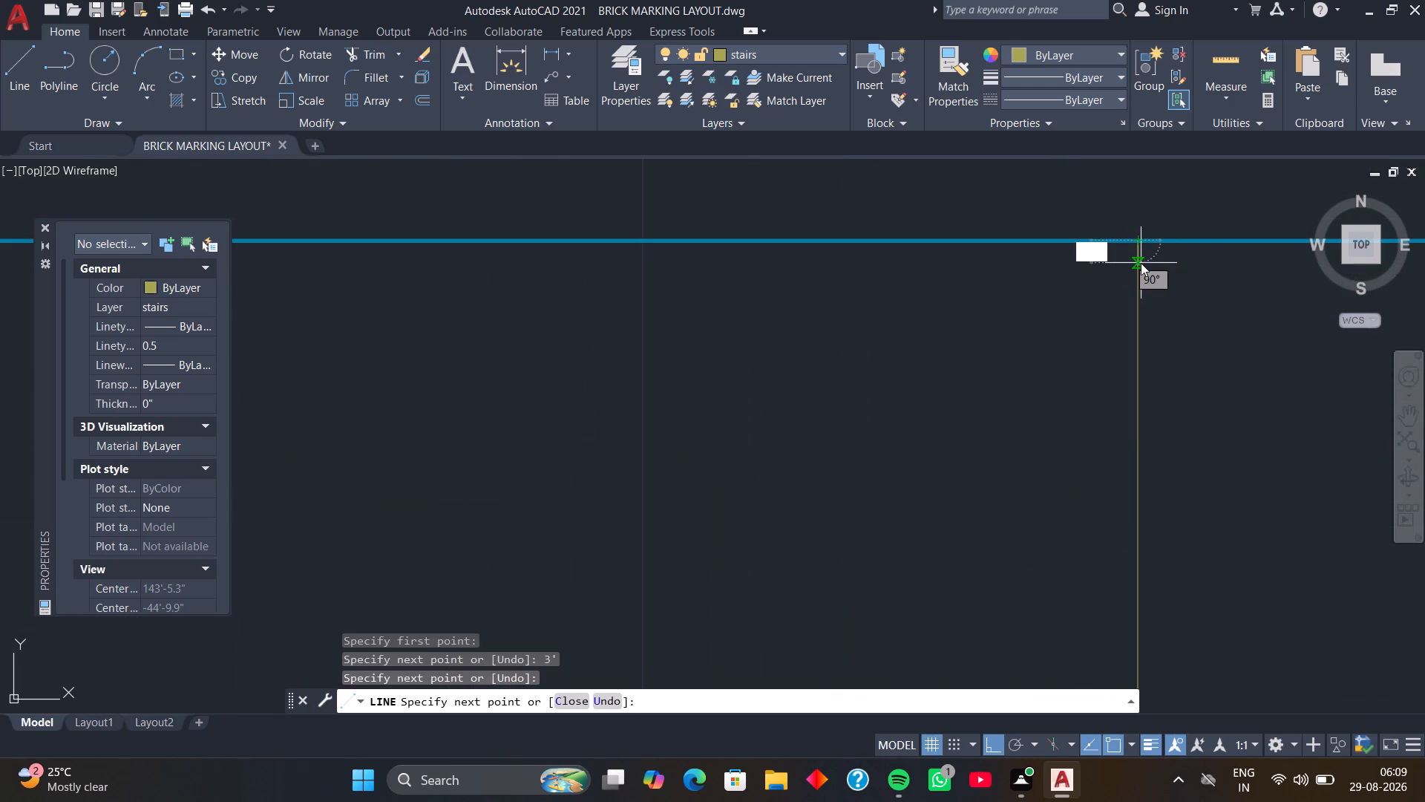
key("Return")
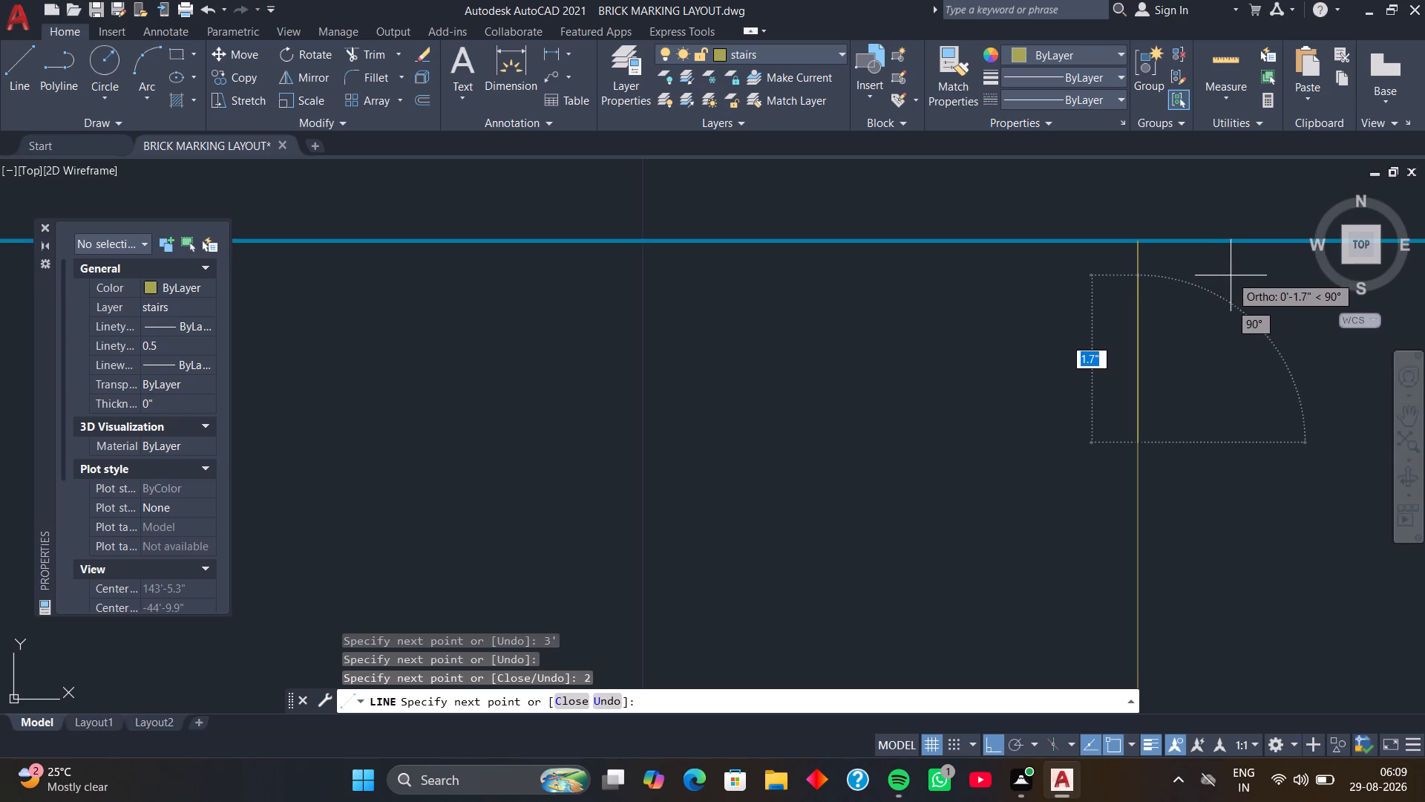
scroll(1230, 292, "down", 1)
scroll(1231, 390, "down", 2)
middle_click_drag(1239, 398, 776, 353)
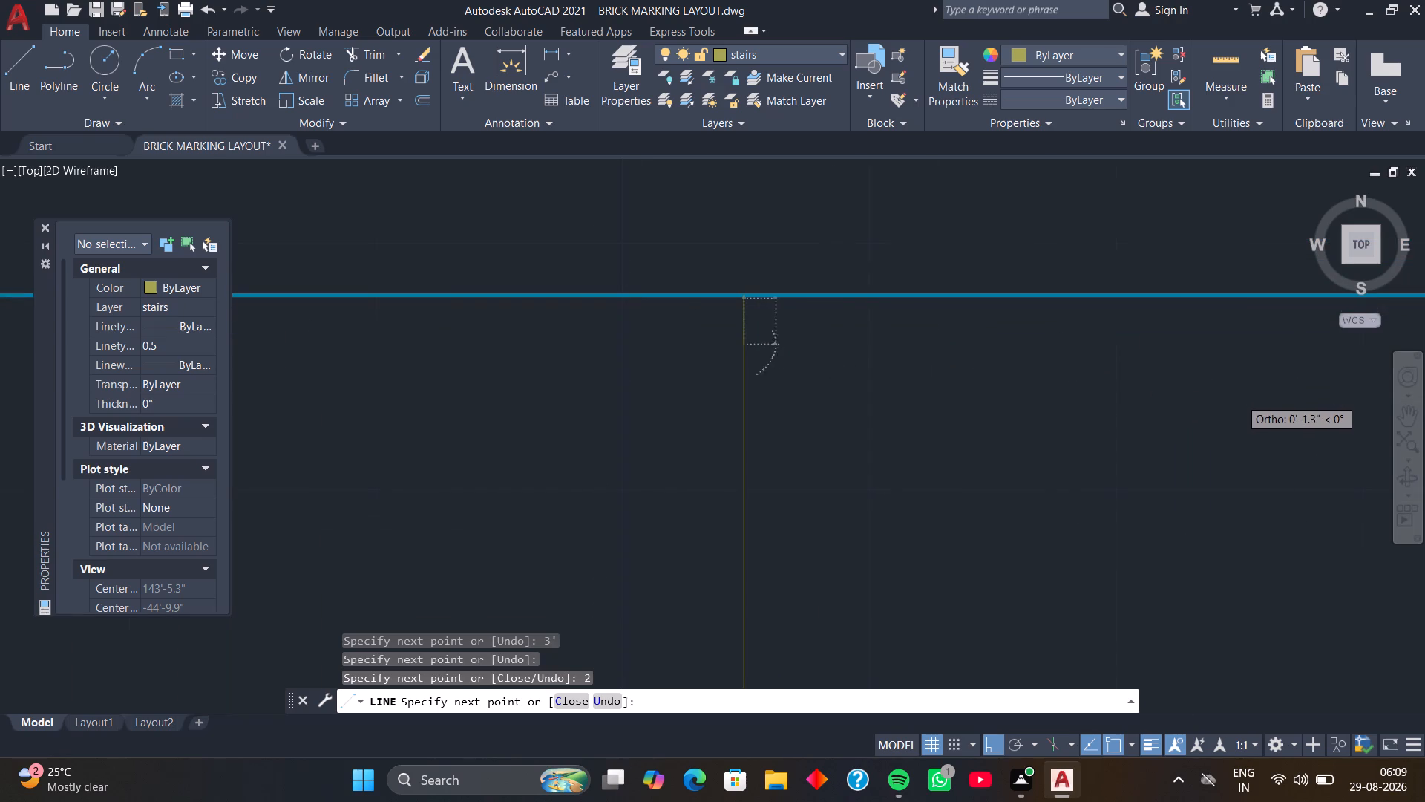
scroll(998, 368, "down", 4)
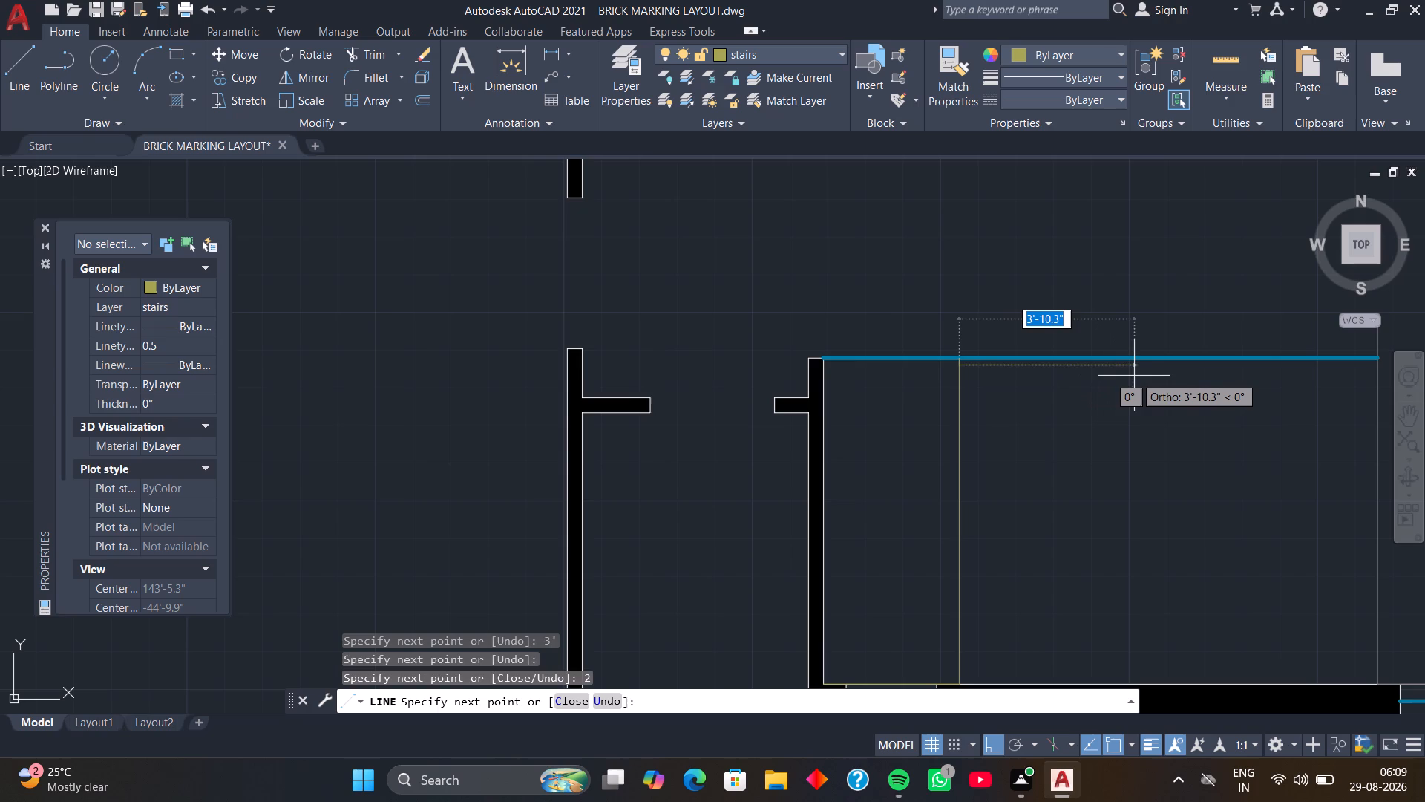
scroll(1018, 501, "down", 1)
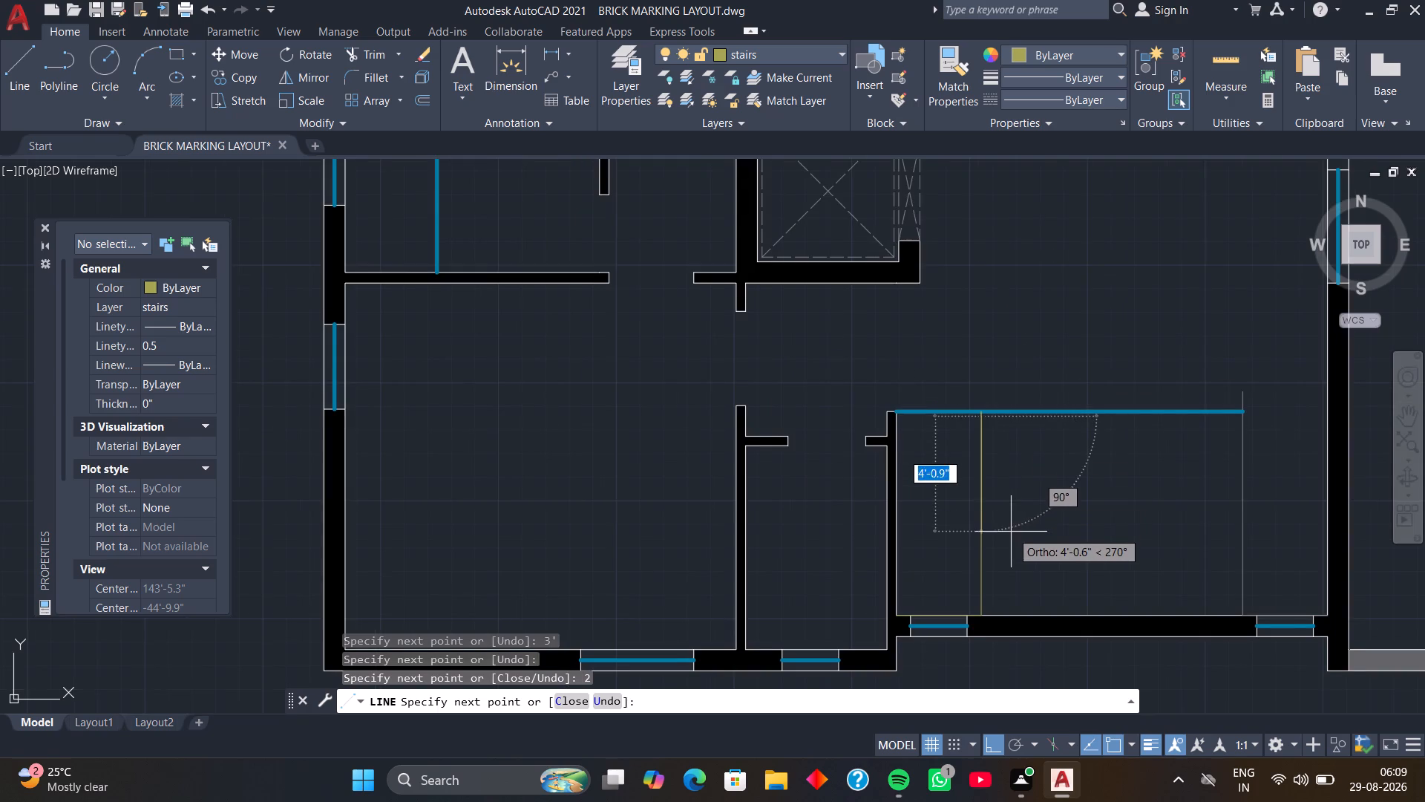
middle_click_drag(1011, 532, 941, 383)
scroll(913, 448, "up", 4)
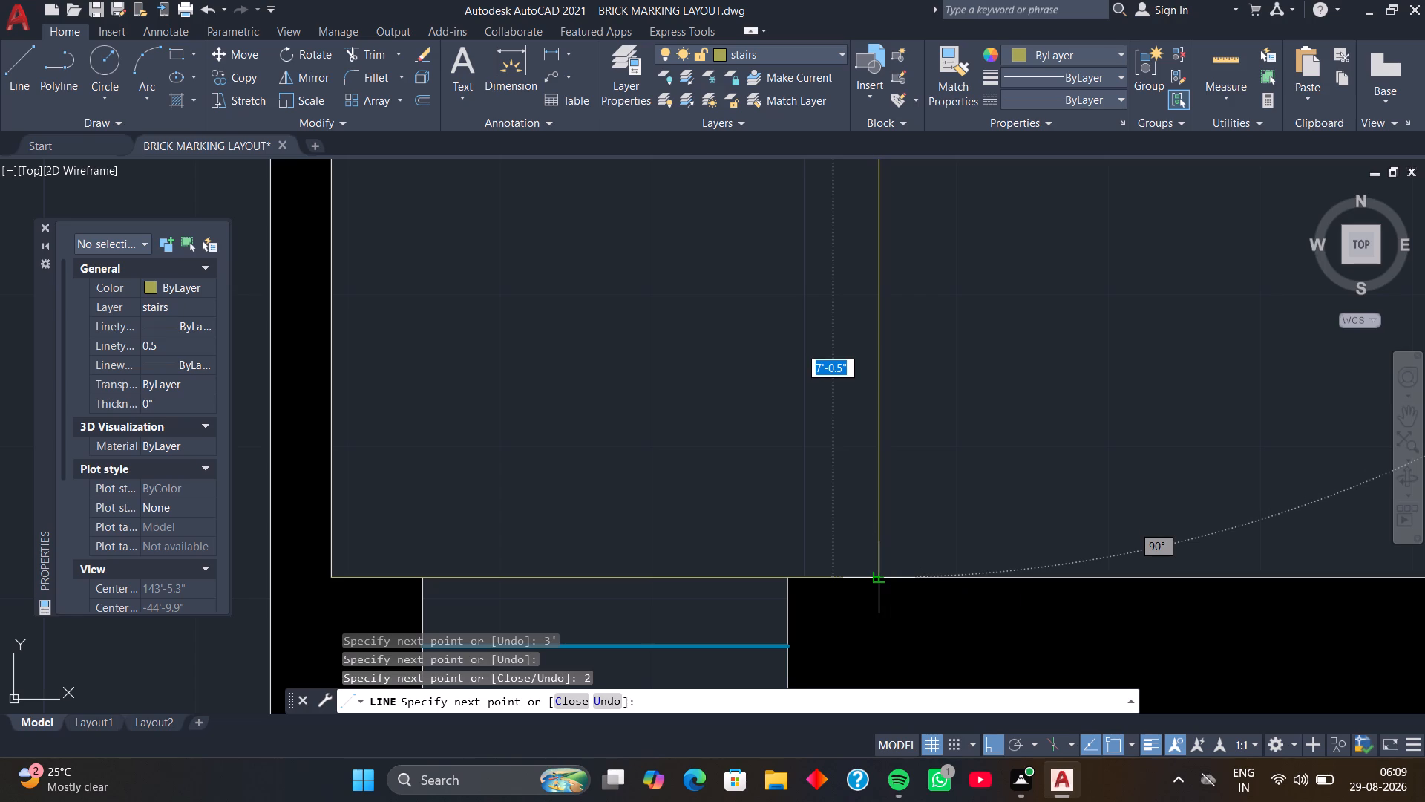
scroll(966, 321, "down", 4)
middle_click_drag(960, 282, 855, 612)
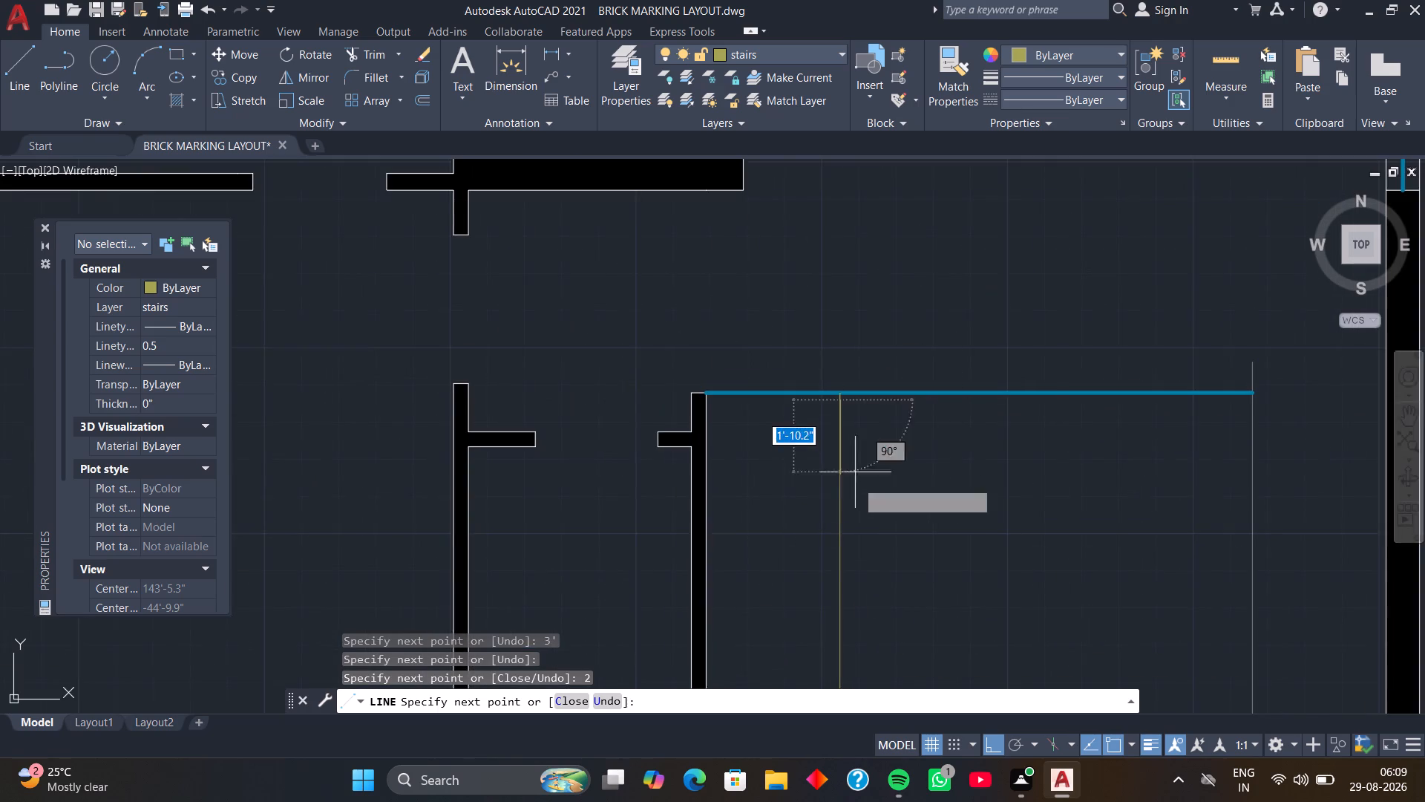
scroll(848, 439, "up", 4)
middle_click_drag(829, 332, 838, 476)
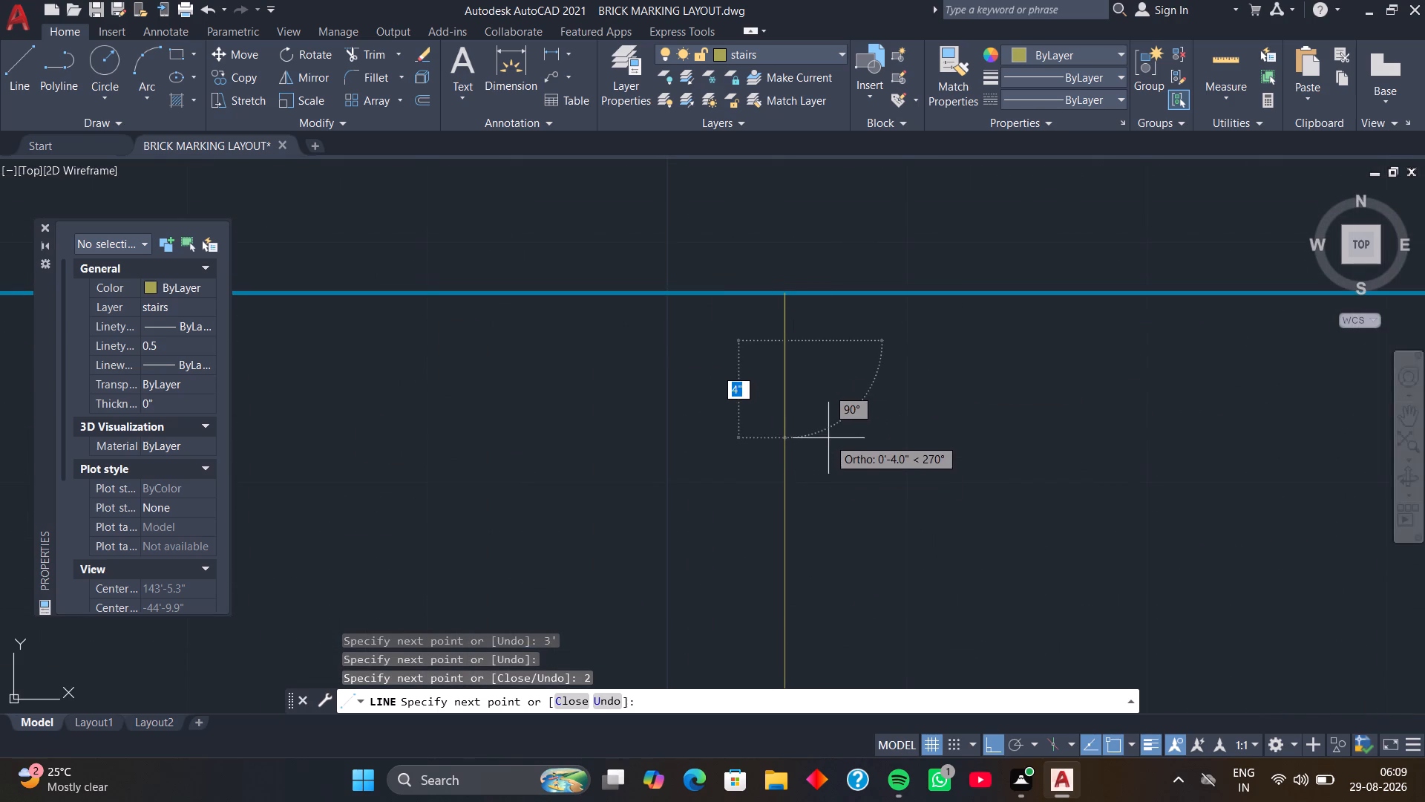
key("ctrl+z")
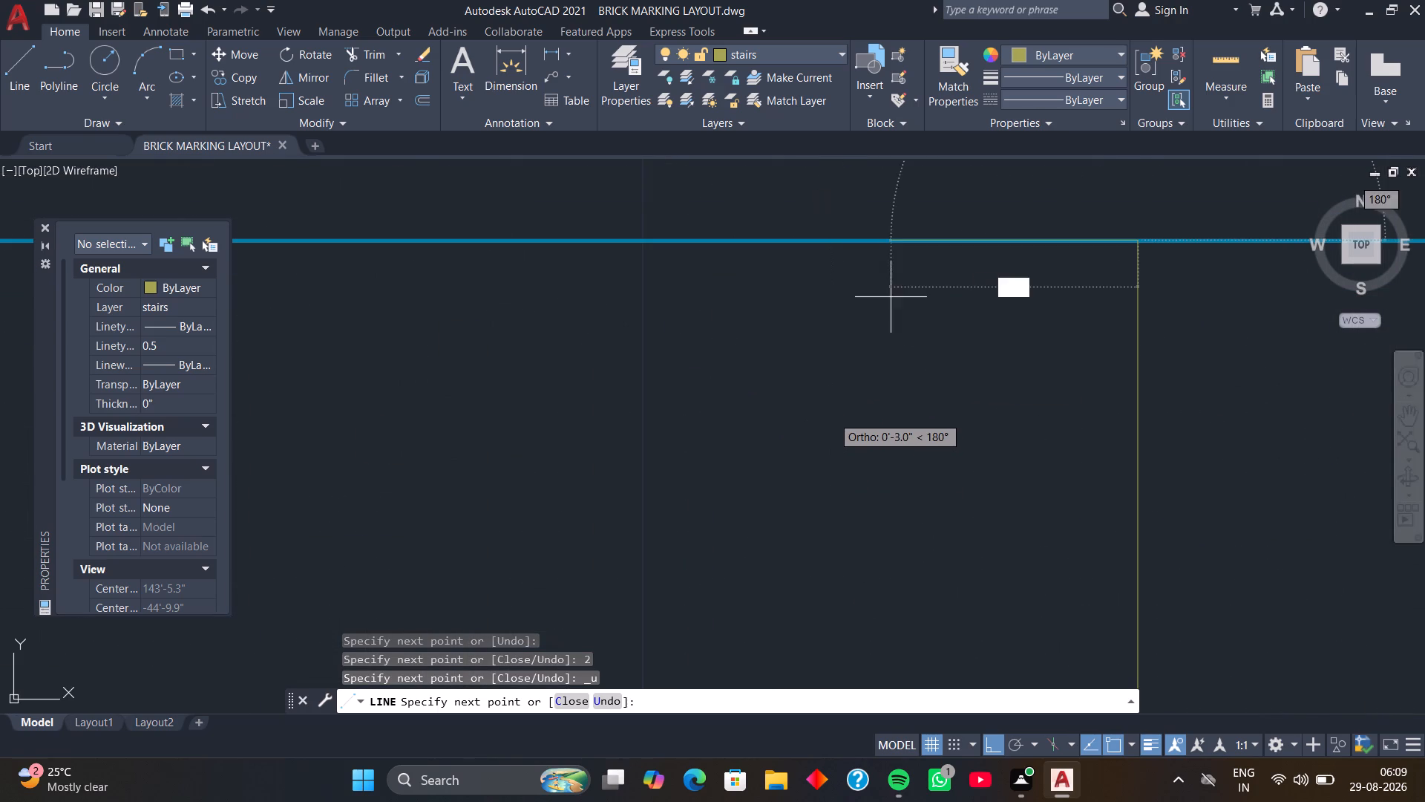
Continue the line 1.5" down from the blue line and about 9'-3" horizontally to the grey vertical line, ending it there.
scroll(1193, 264, "up", 2)
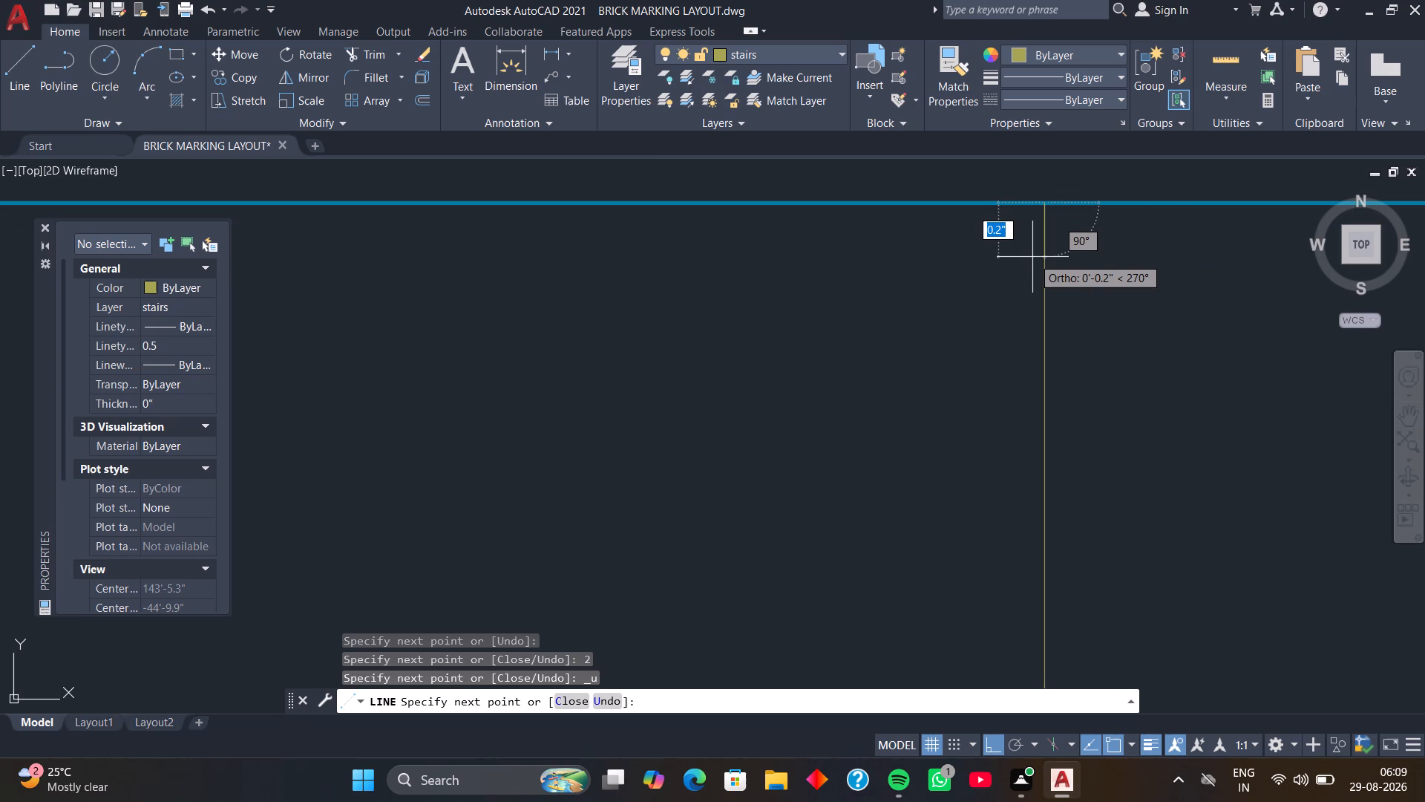
type("1.5")
key("Return")
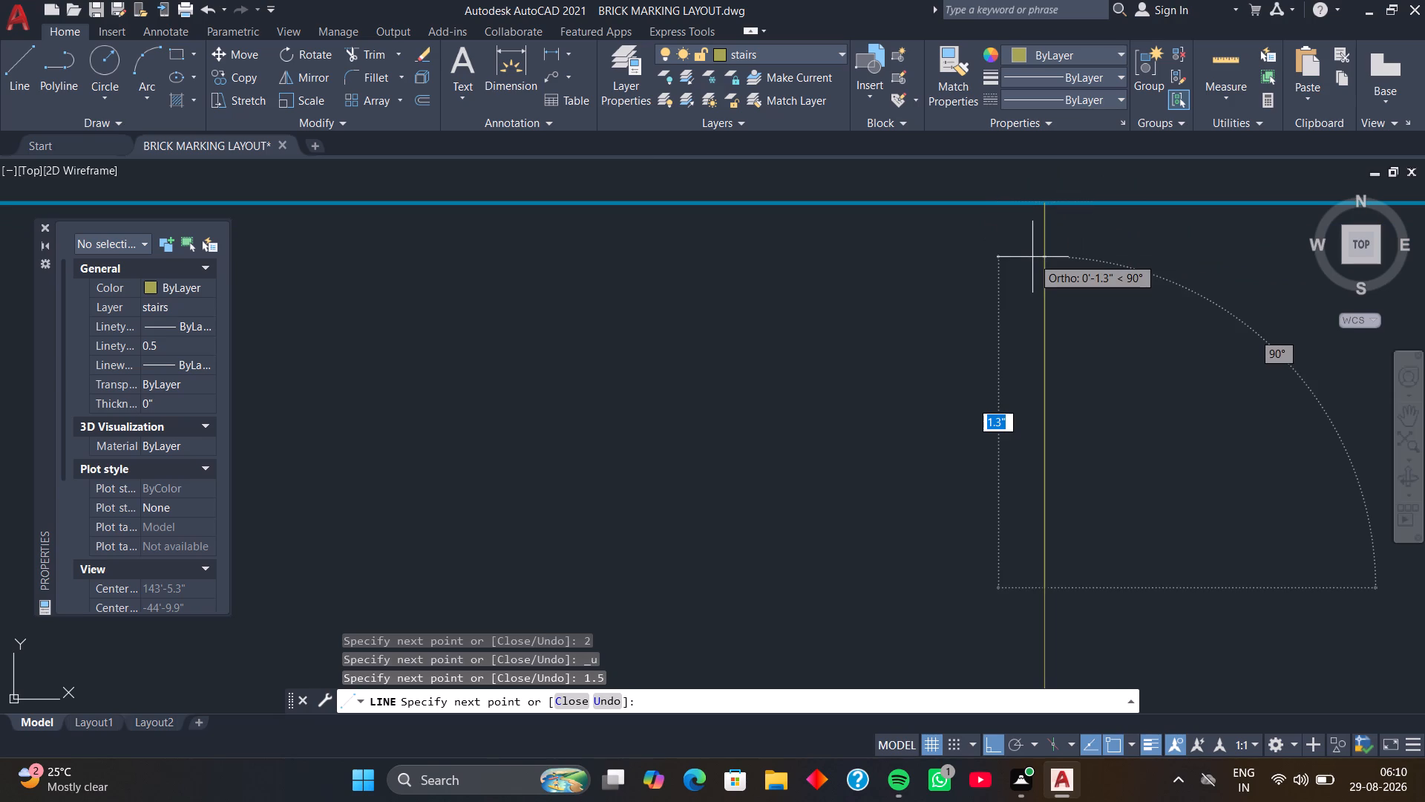
scroll(1059, 312, "down", 2)
scroll(1274, 428, "down", 2)
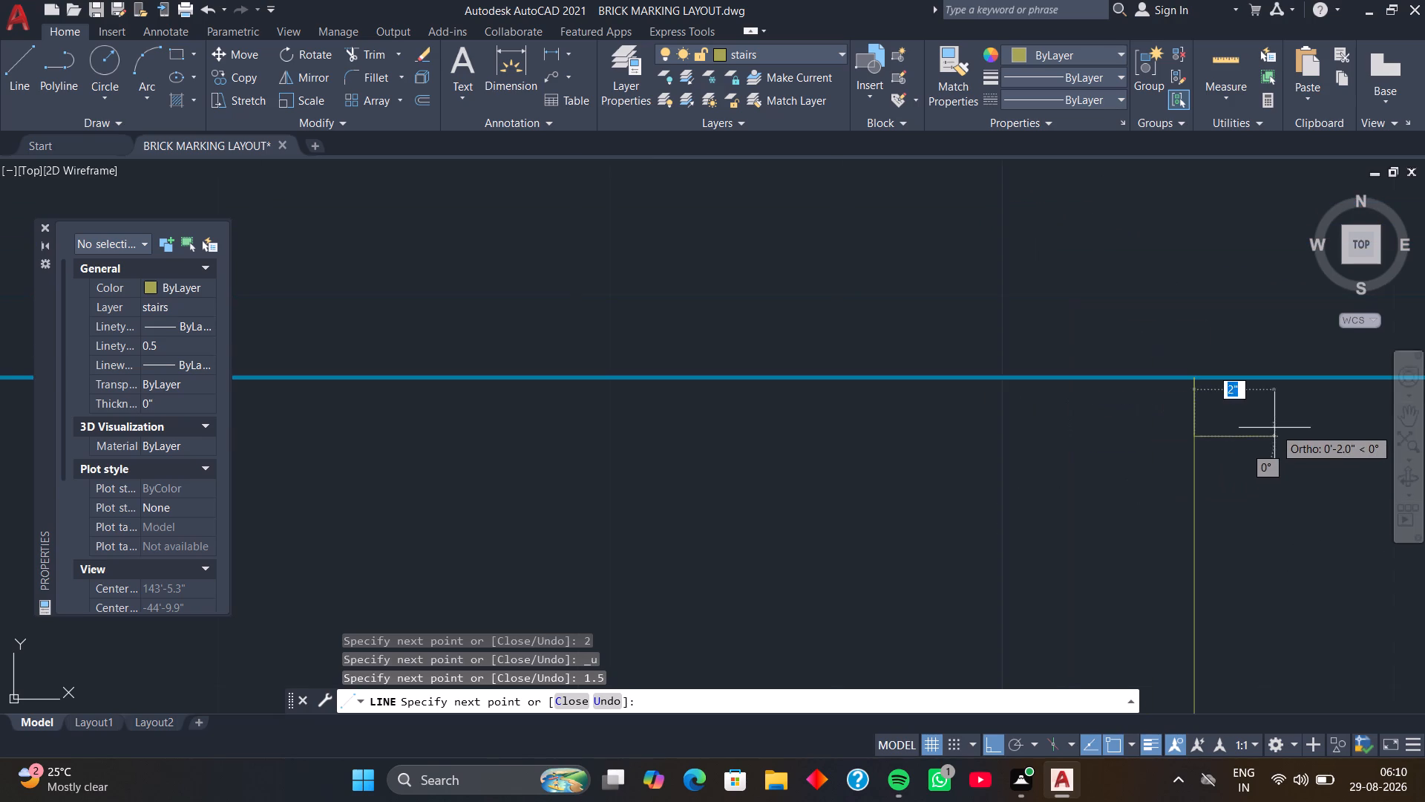
middle_click_drag(1274, 428, 819, 491)
scroll(825, 497, "down", 3)
middle_click_drag(1041, 524, 641, 501)
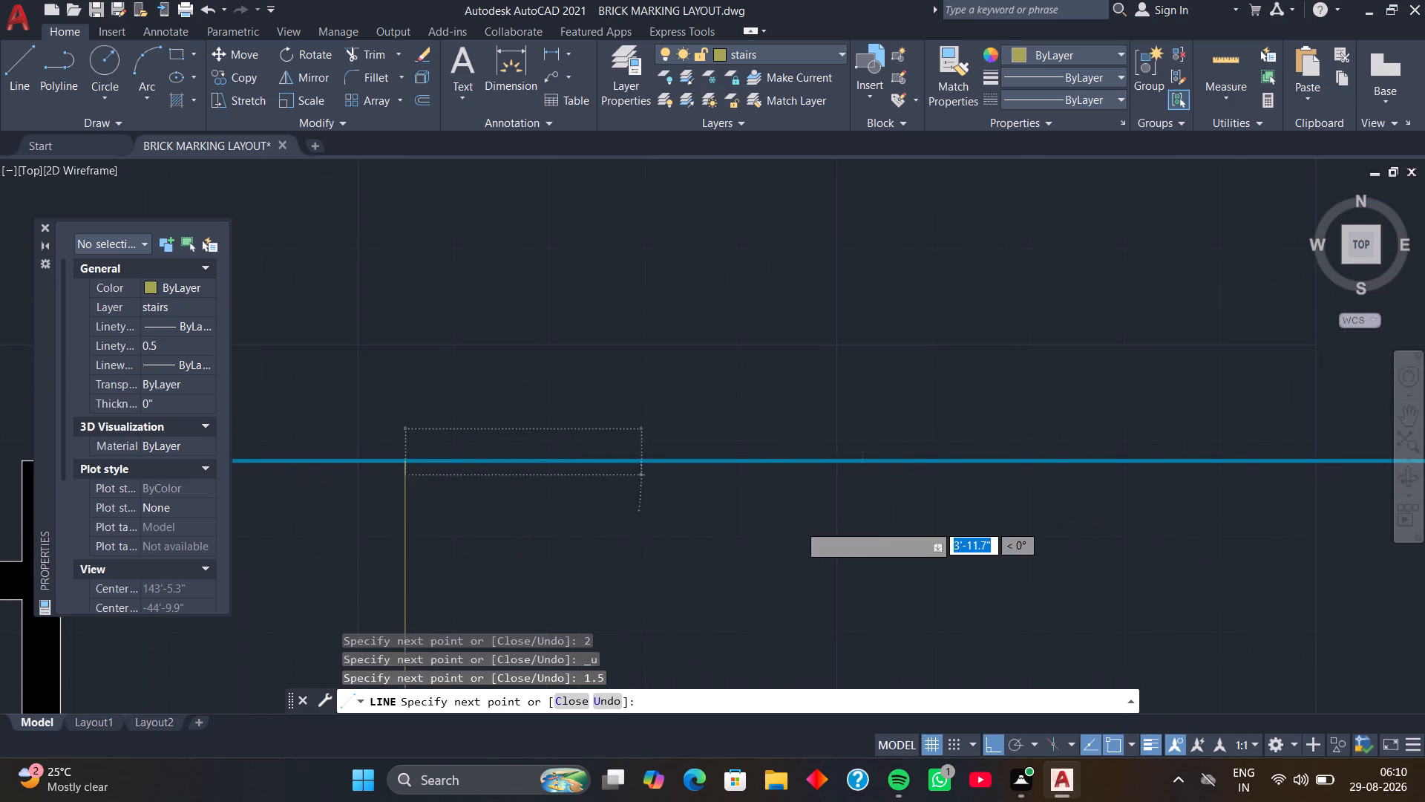
scroll(880, 543, "down", 4)
scroll(980, 559, "up", 5)
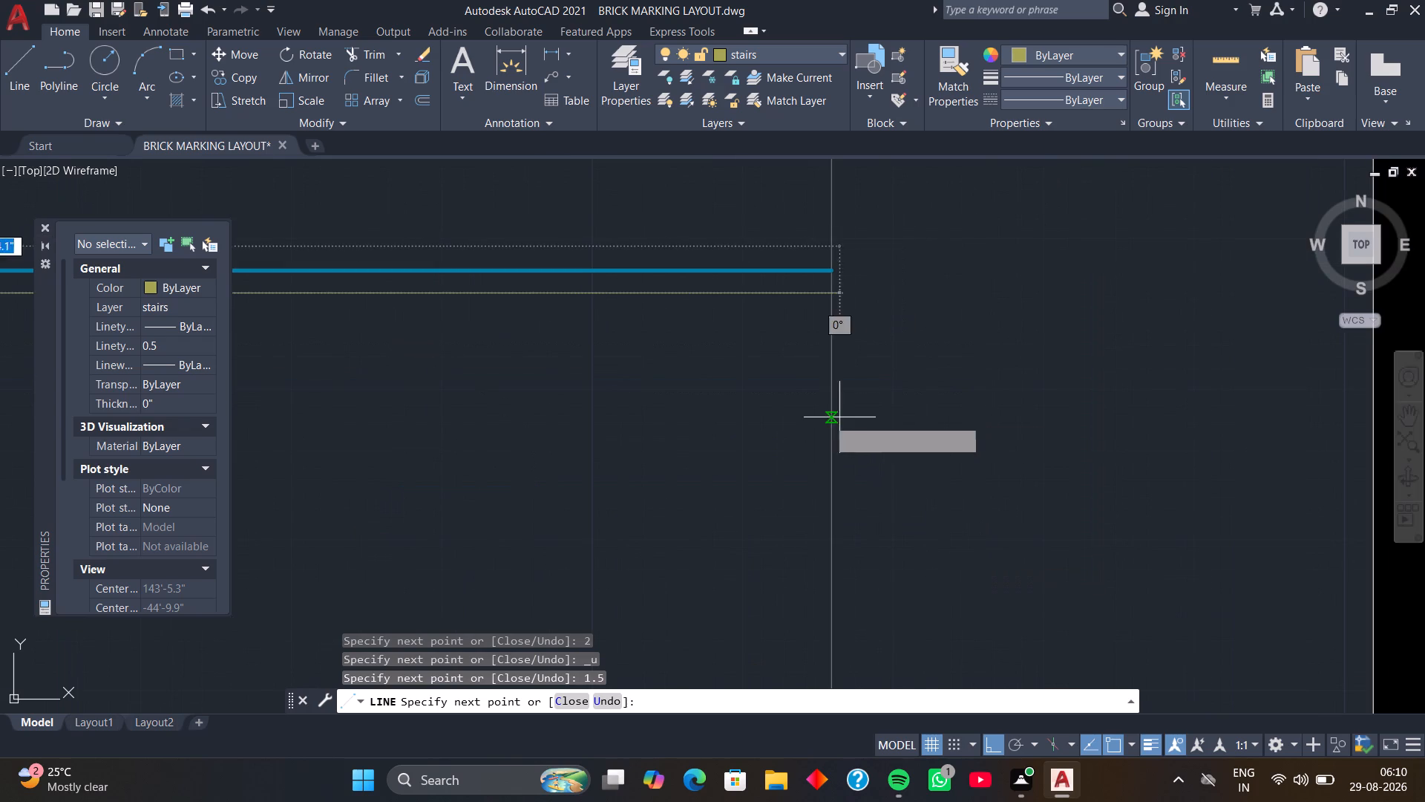
left_click(828, 295)
key("space")
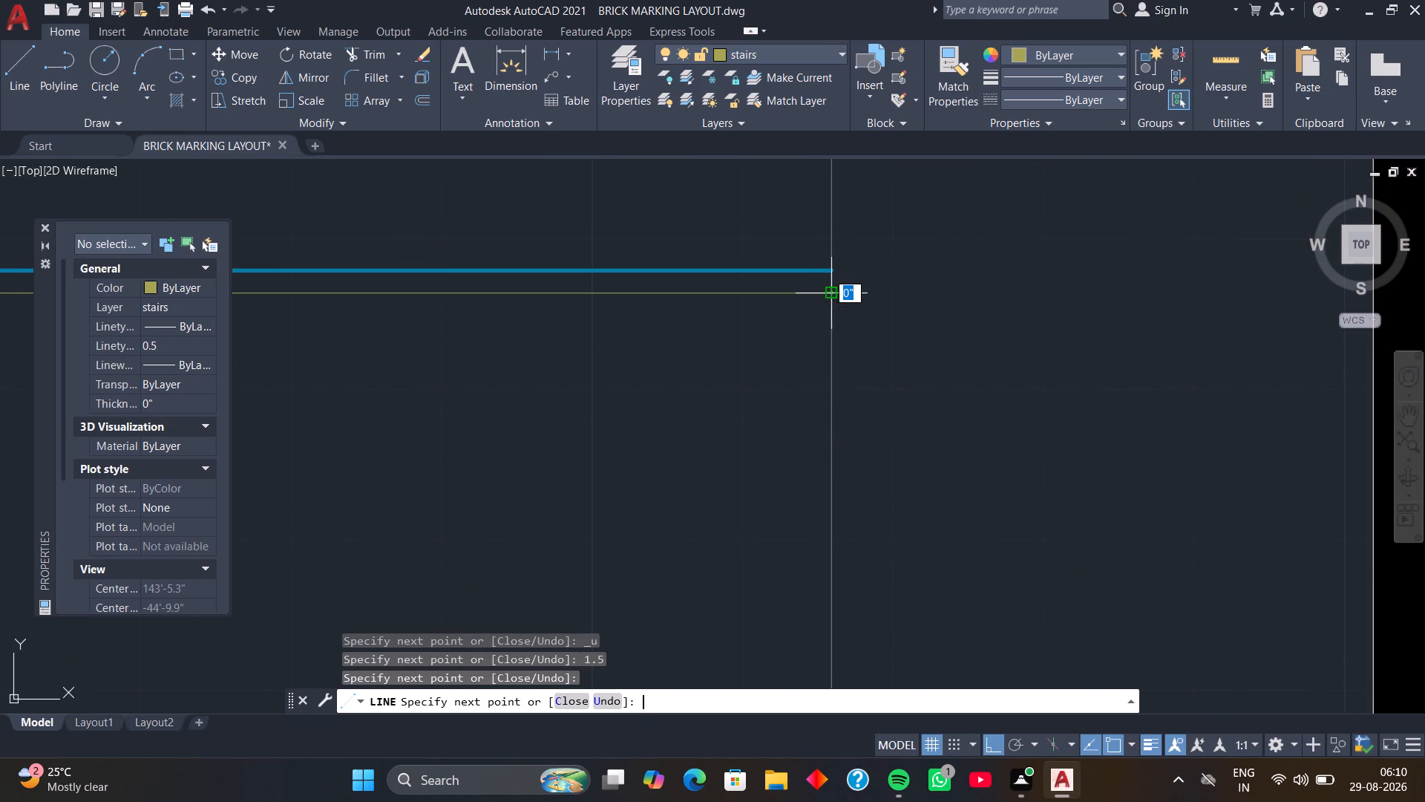
Move the grey vertical line at the blue line's right end to the stairs layer.
left_click(830, 341)
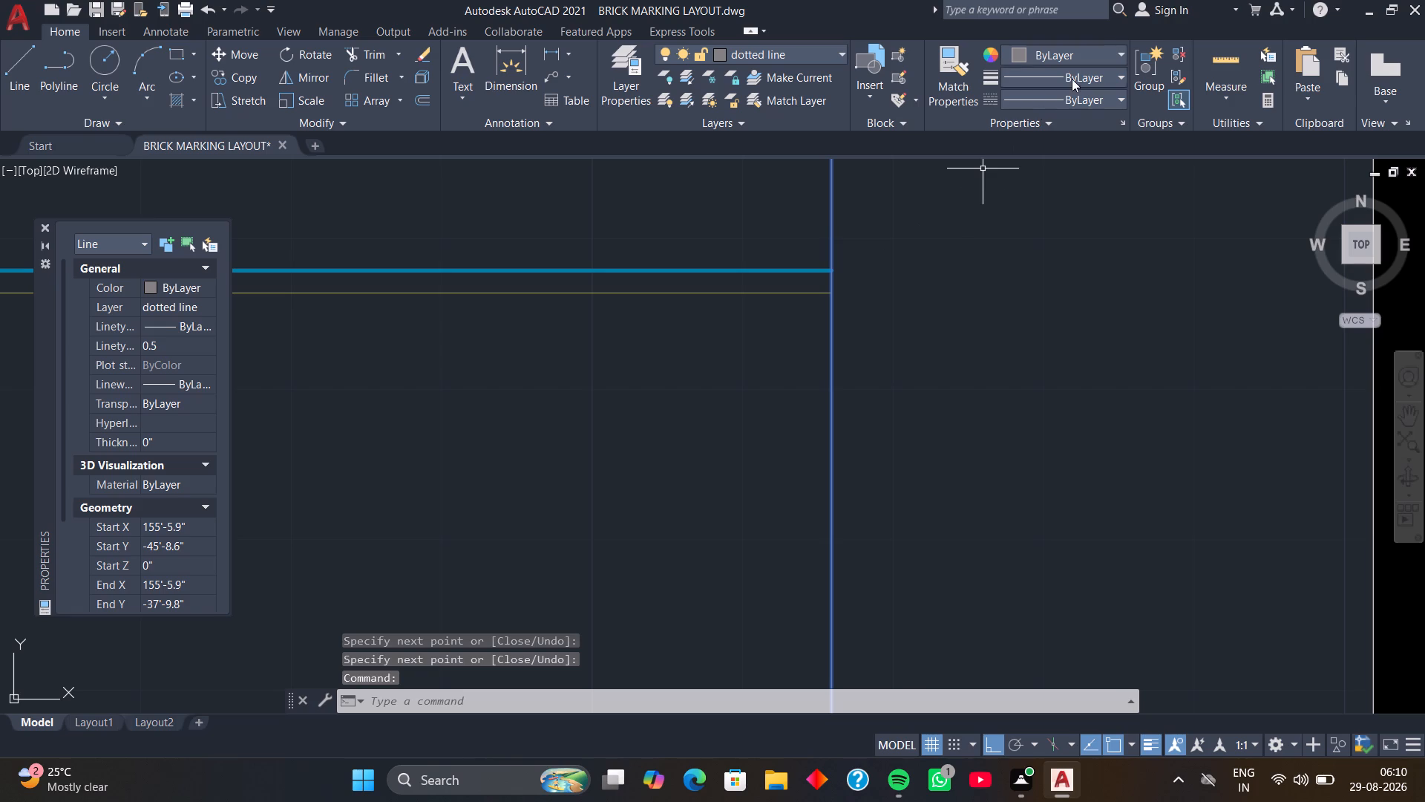
left_click(1123, 50)
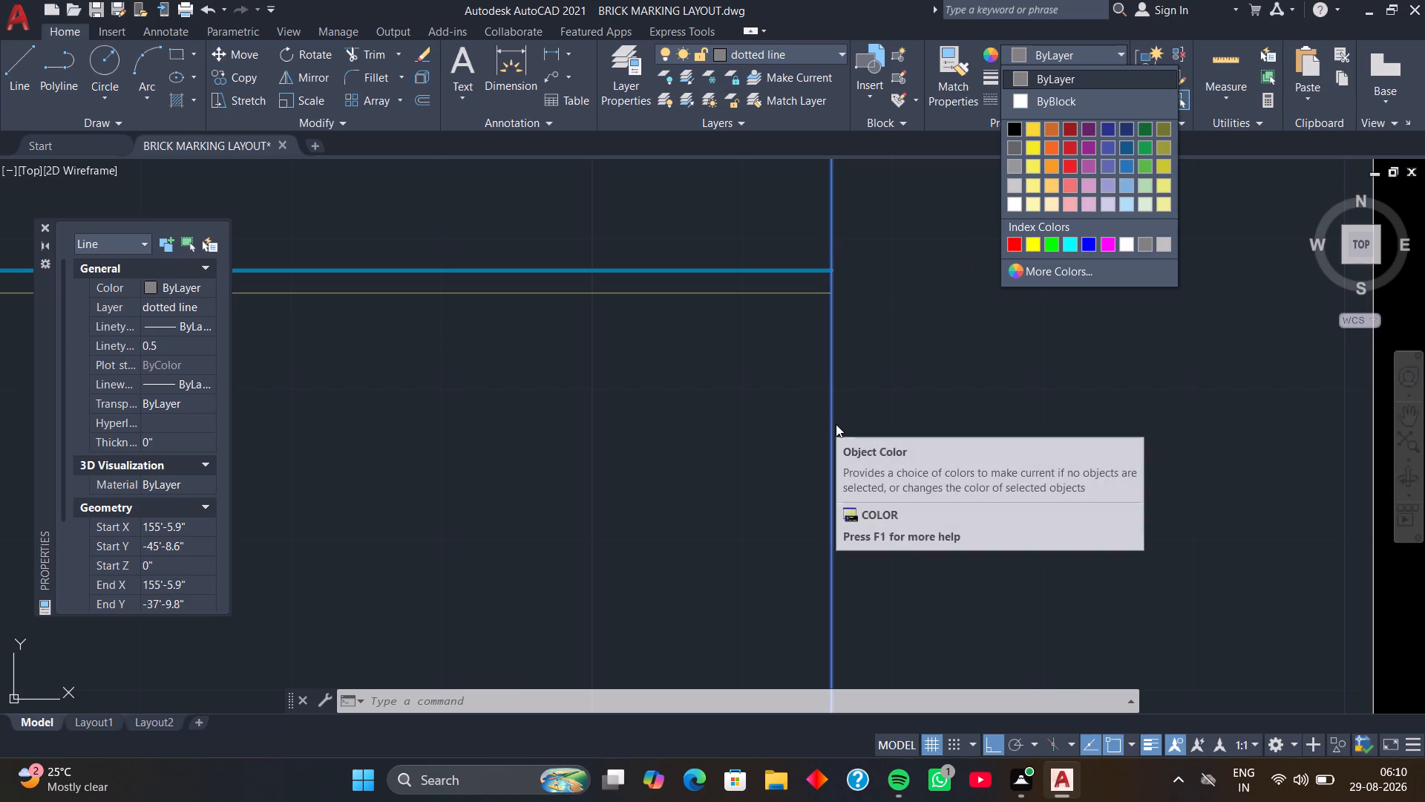
key("space")
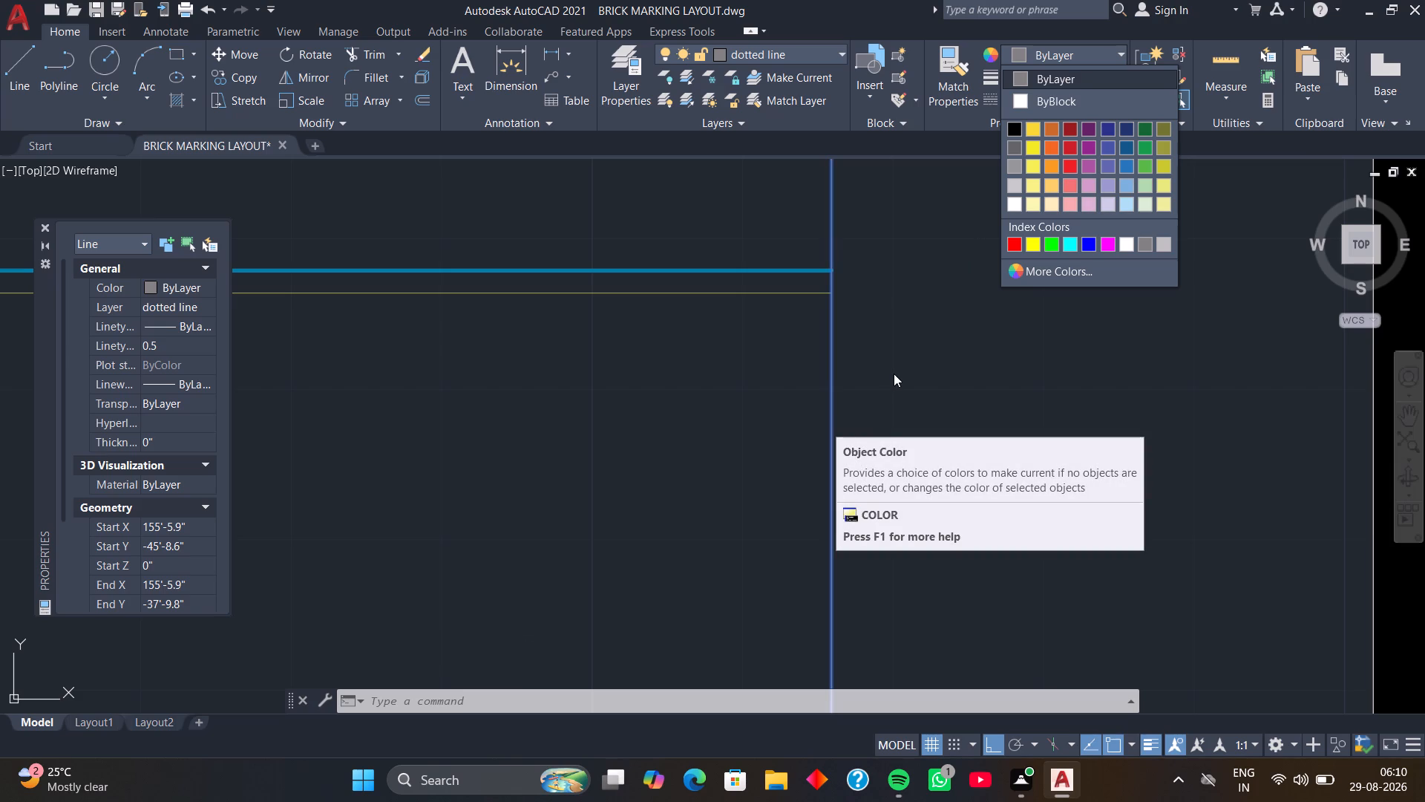
key("Escape")
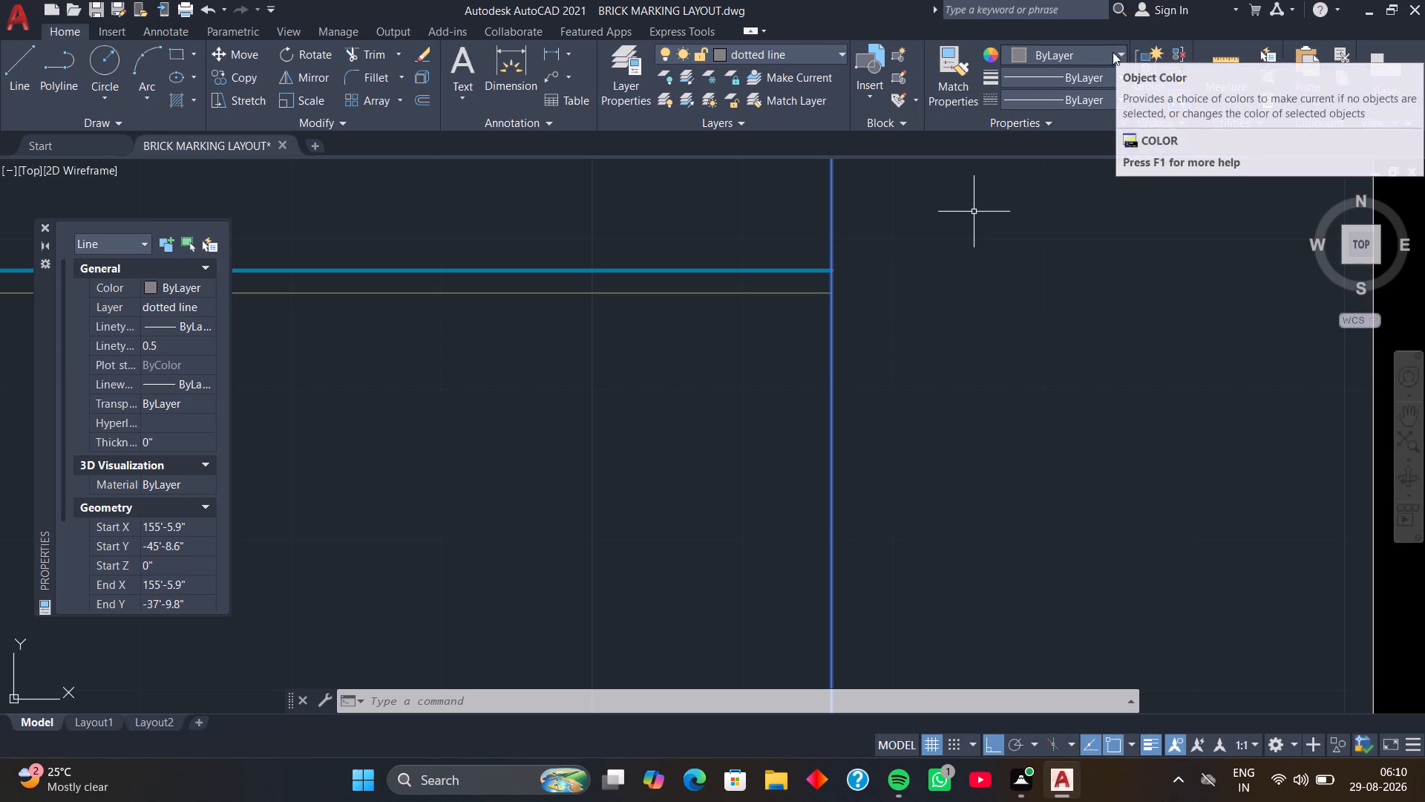
left_click(842, 53)
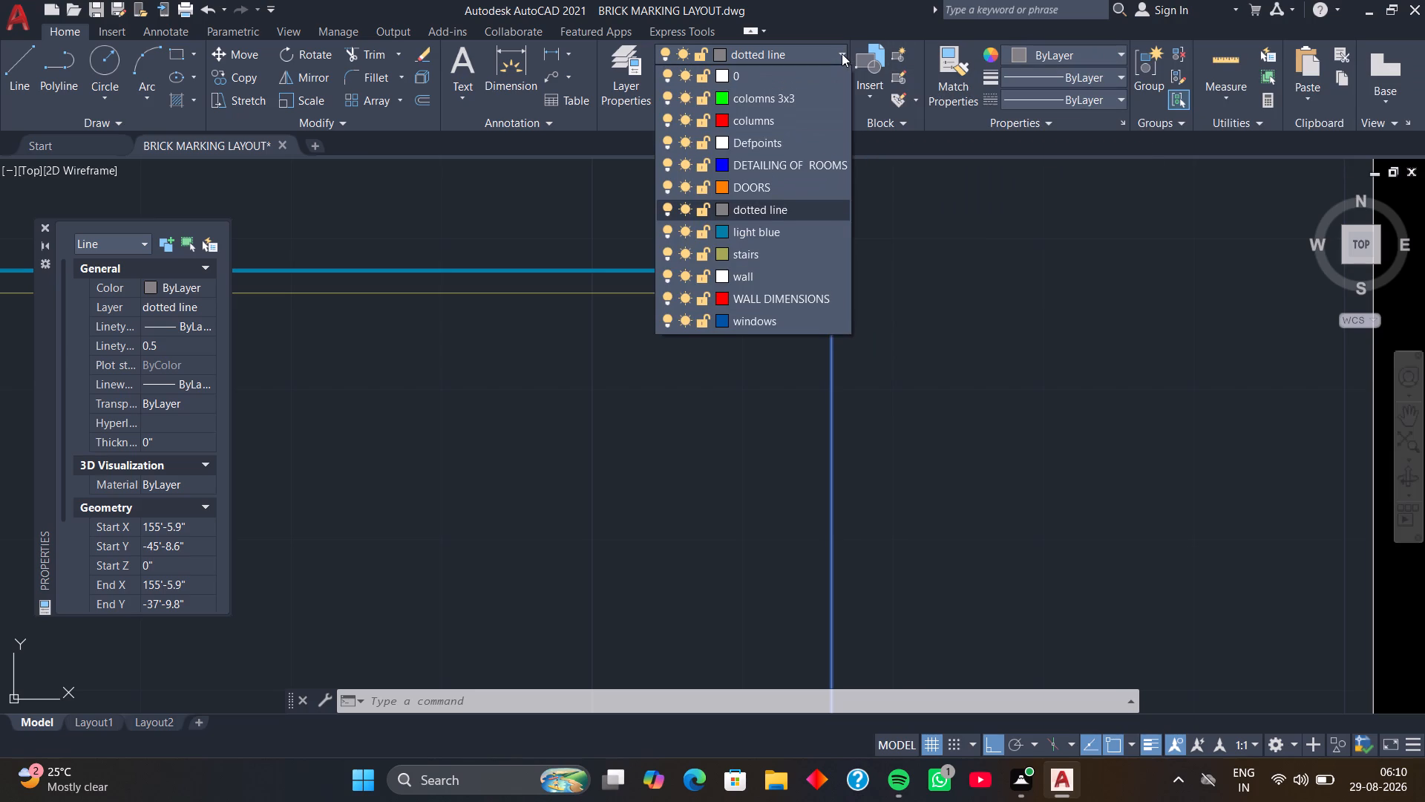
left_click(773, 256)
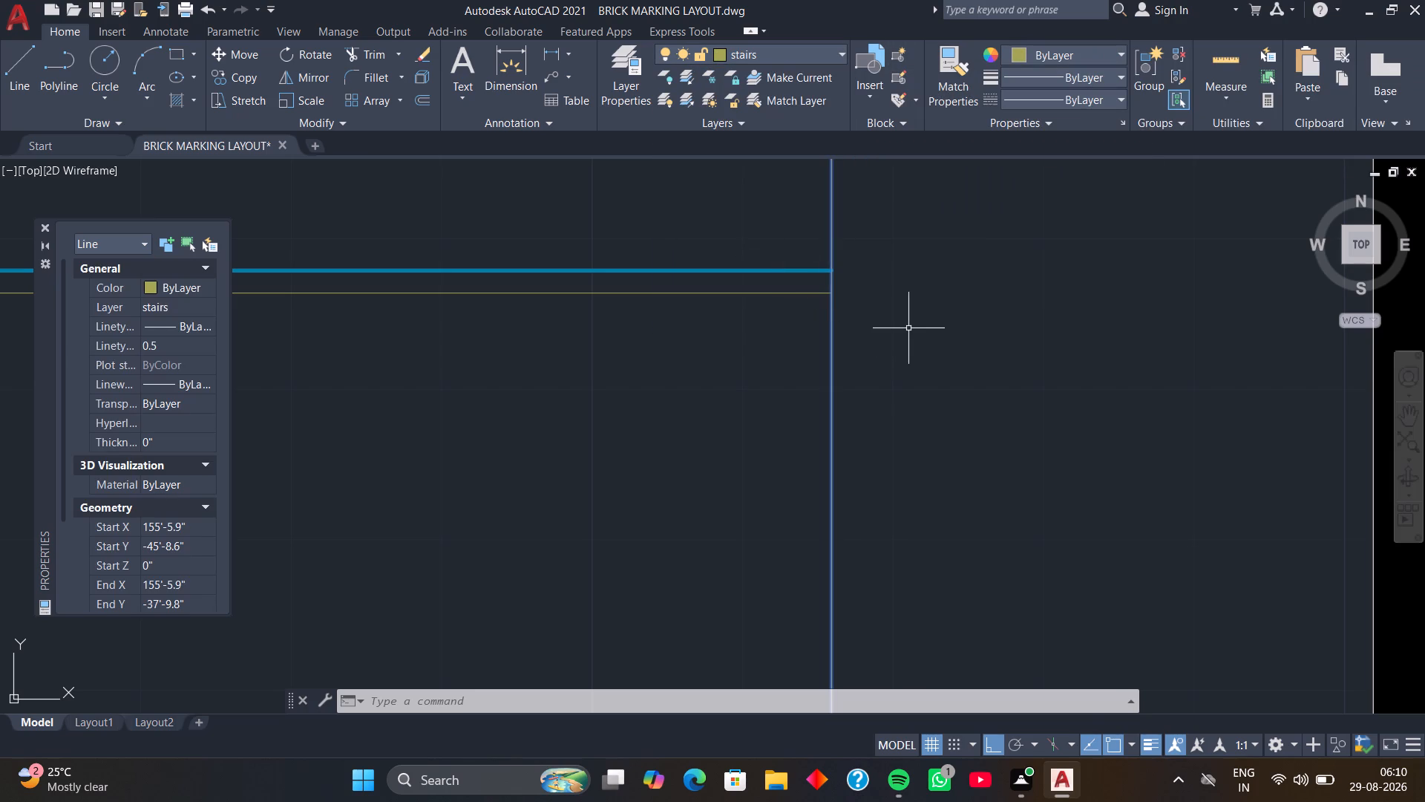
scroll(910, 325, "down", 2)
middle_click_drag(923, 350, 920, 236)
key("Escape")
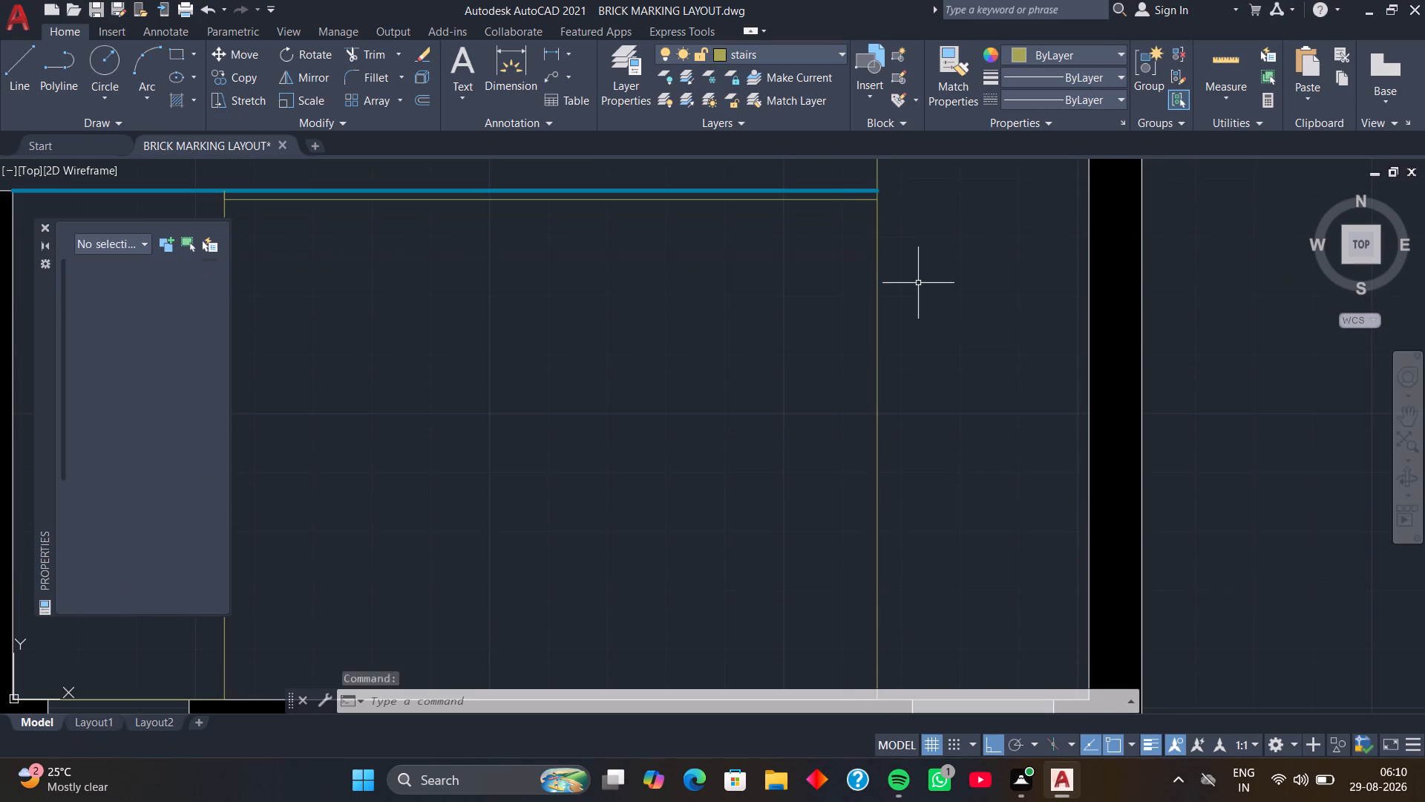
Trim the right vertical stair line above the blue line and between the blue line and the horizontal stair line below it.
middle_click_drag(882, 253, 758, 463)
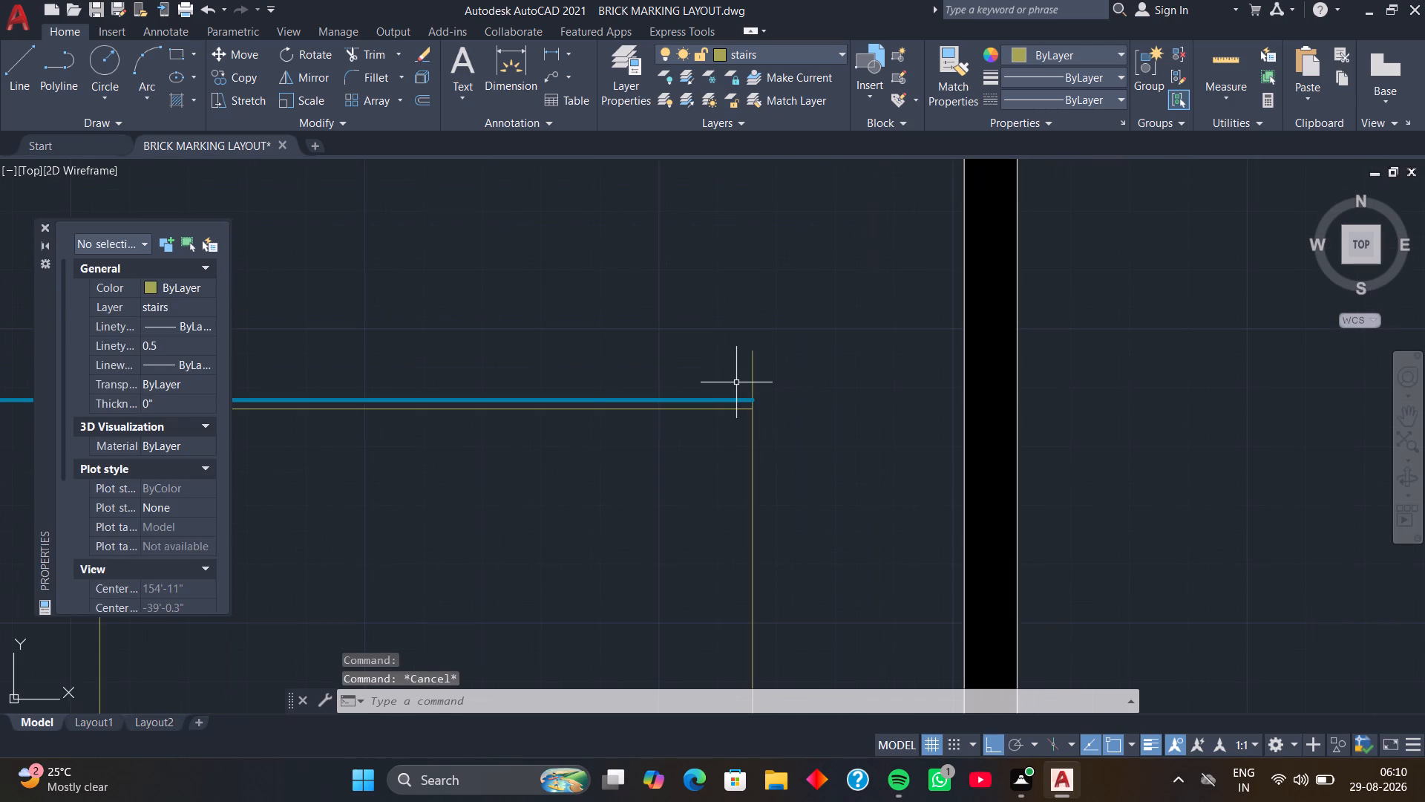
type("tr")
key("space")
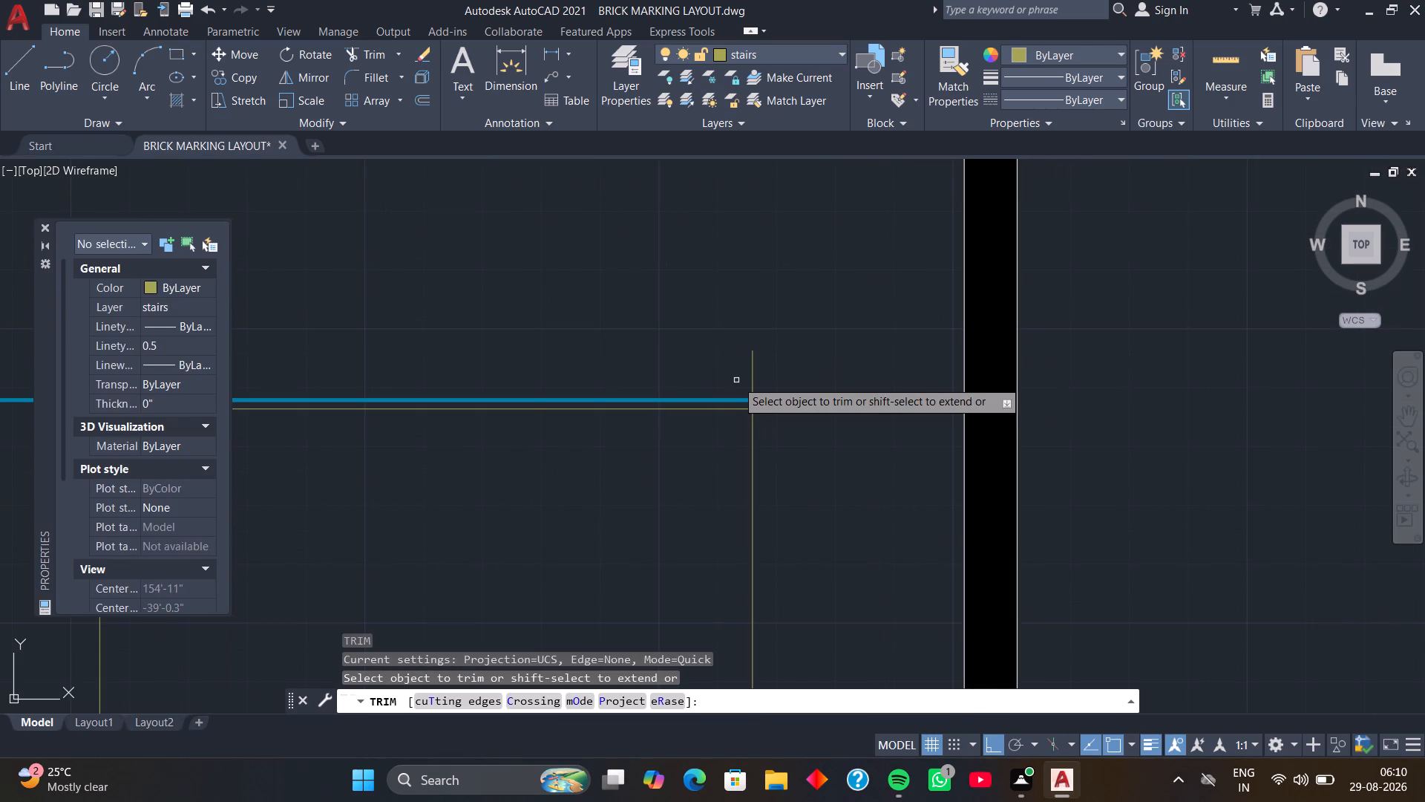
left_click(754, 382)
scroll(756, 394, "up", 4)
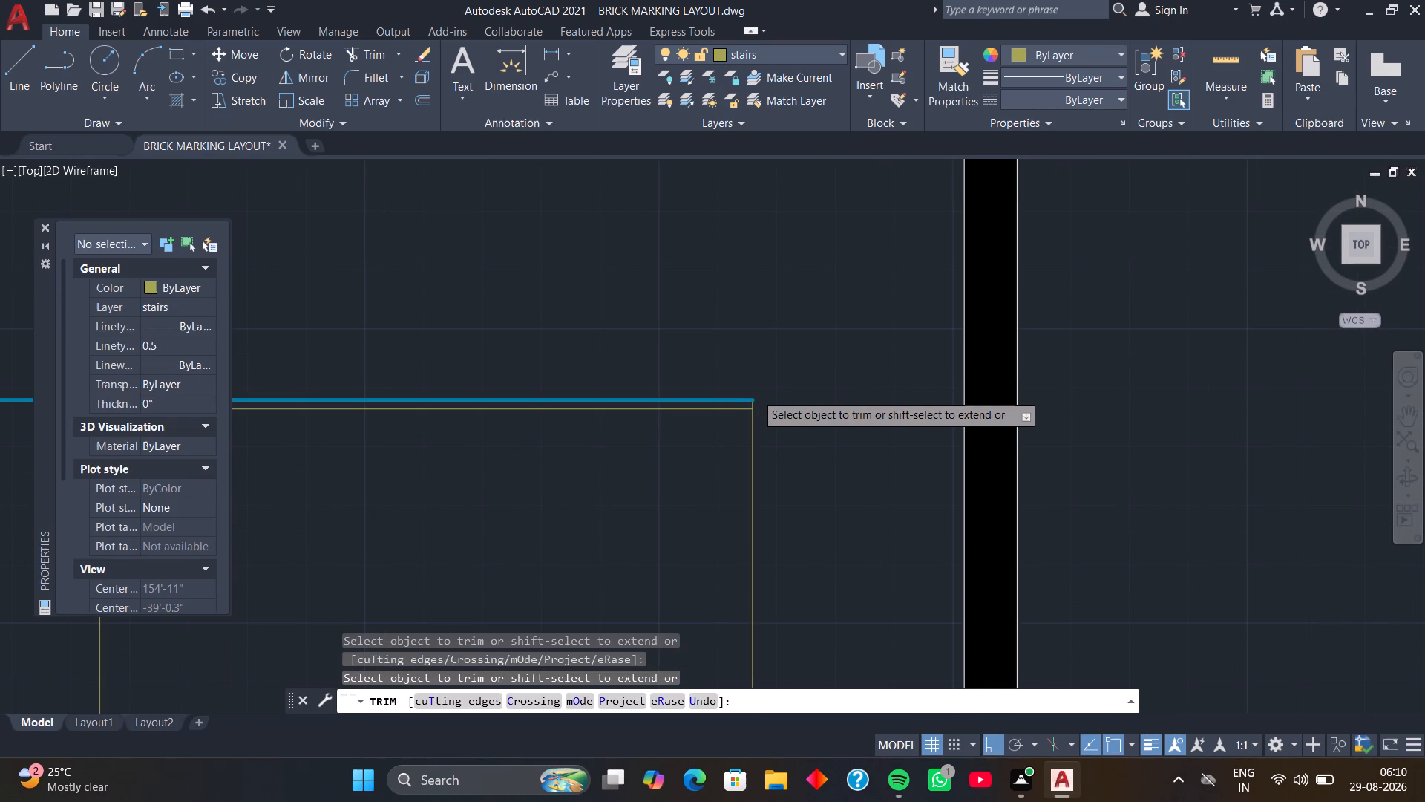
scroll(756, 394, "up", 5)
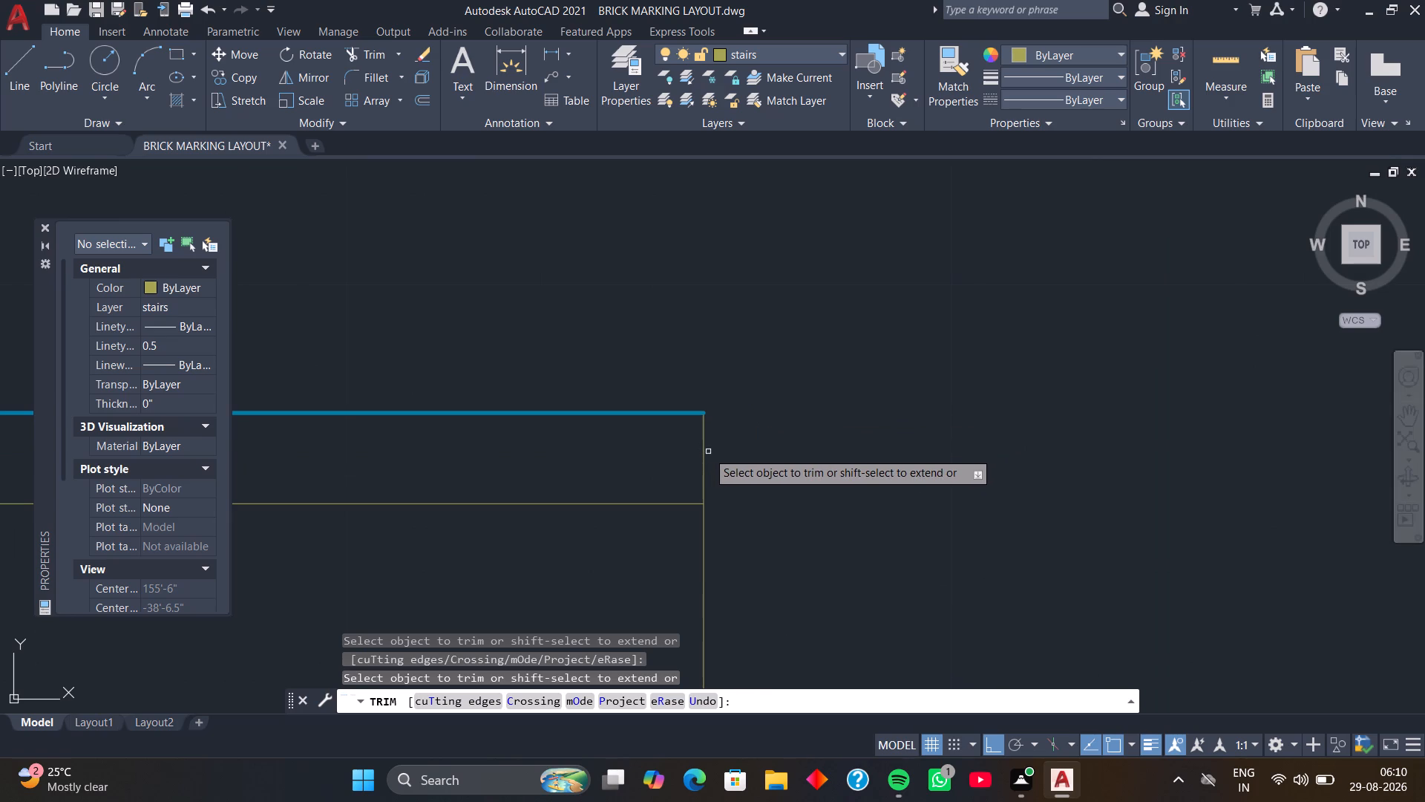
left_click(705, 451)
key("space")
scroll(705, 451, "down", 4)
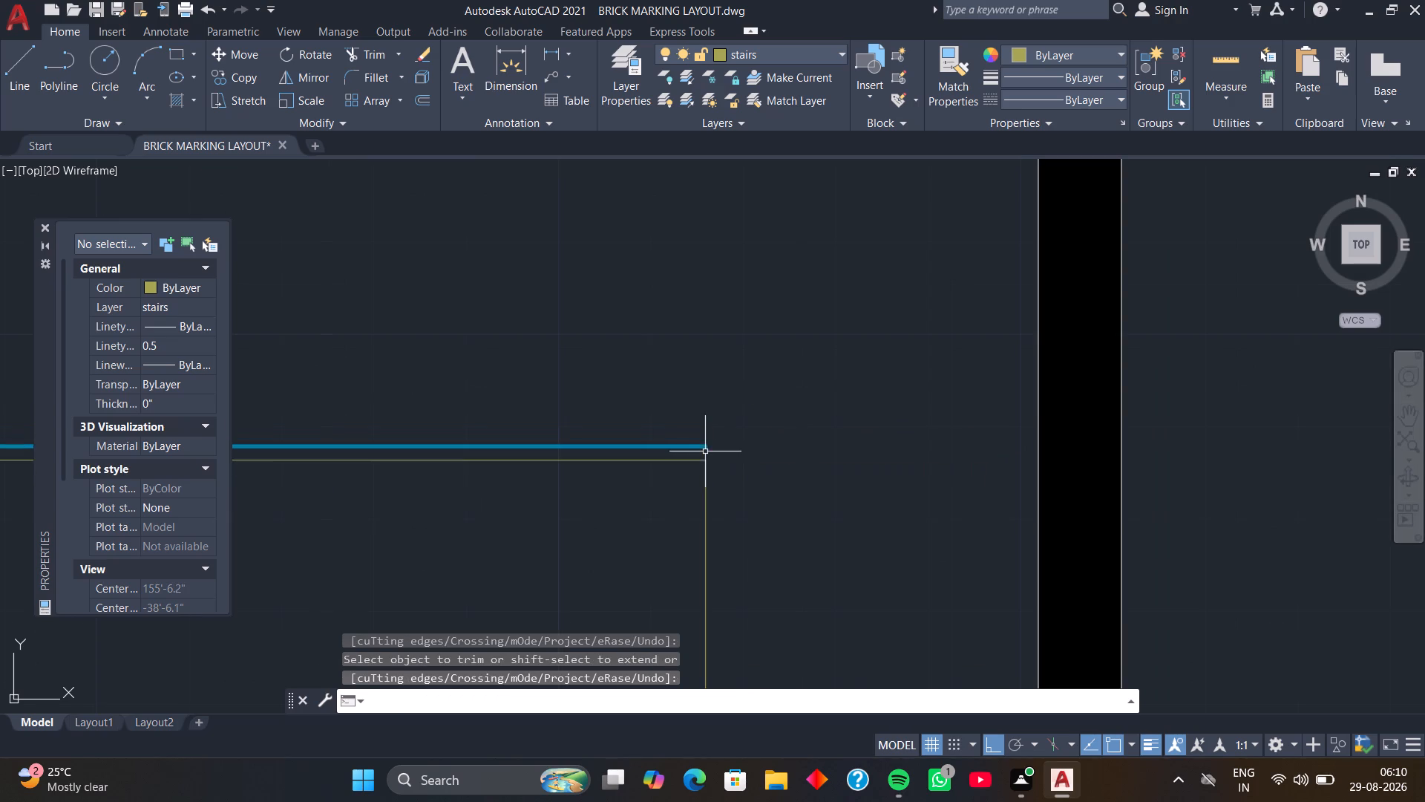
Trim the line along the bottom wall's inner face, between the room's left corner and the left vertical stair line.
middle_click_drag(680, 503, 874, 326)
scroll(852, 345, "down", 4)
middle_click_drag(823, 414, 893, 374)
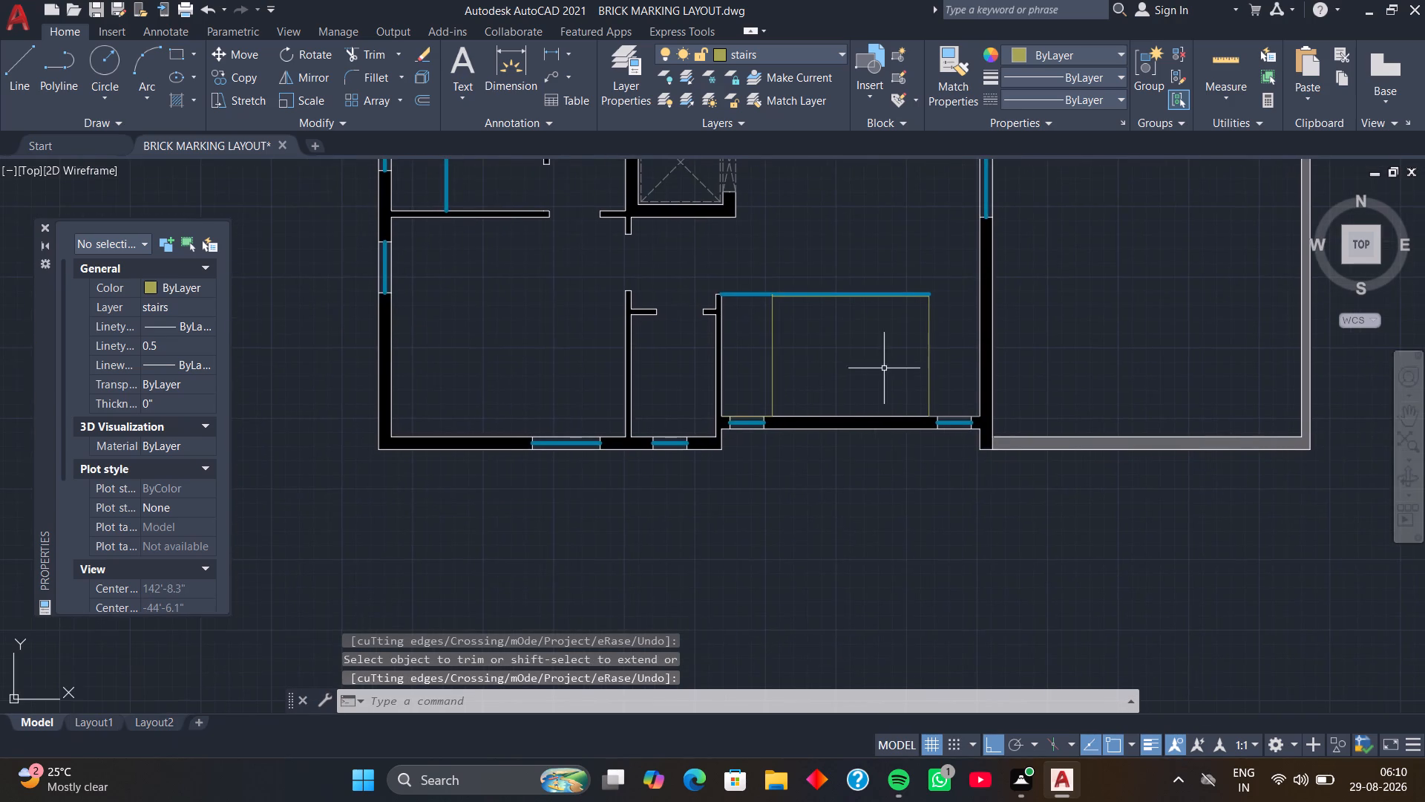
scroll(796, 356, "up", 3)
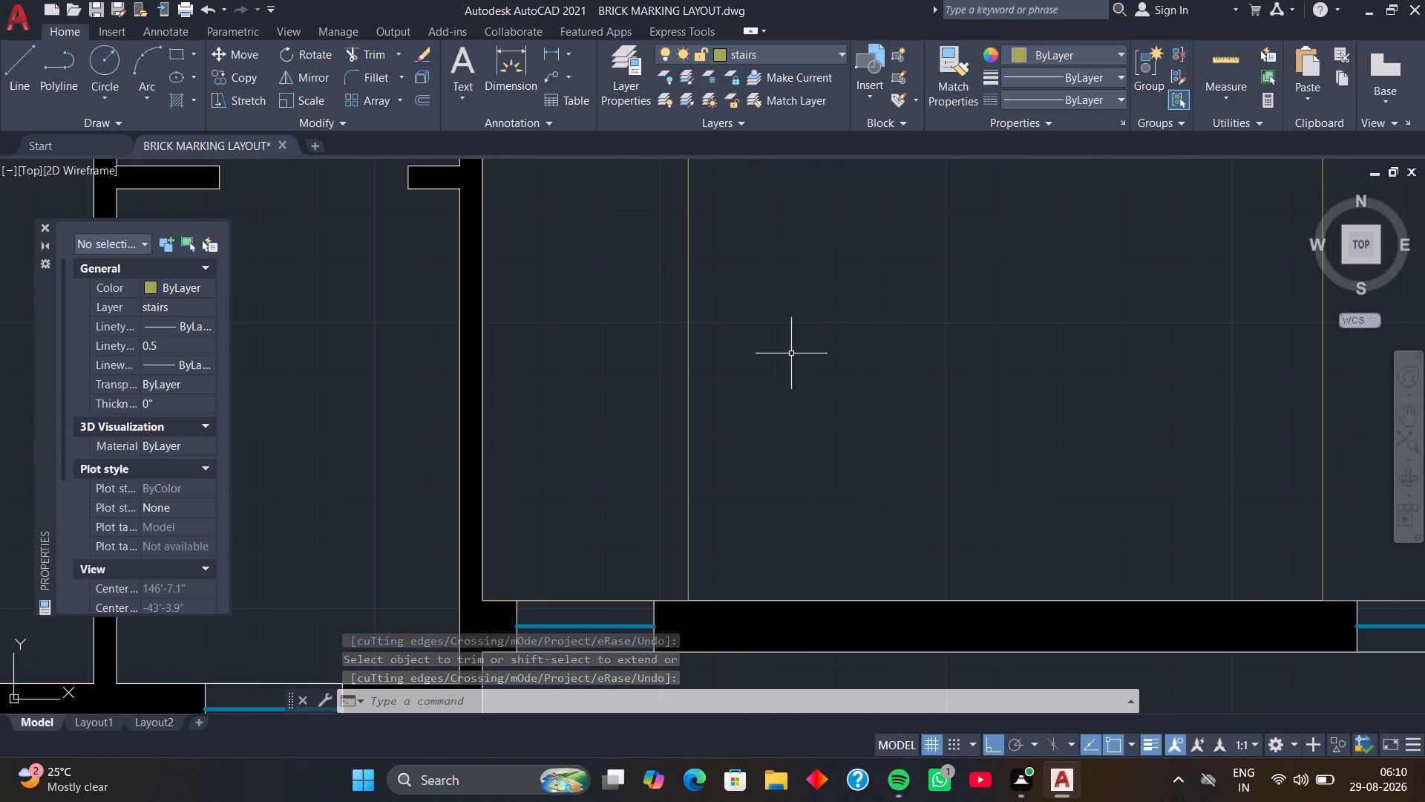
scroll(562, 597, "up", 3)
middle_click_drag(563, 586, 563, 585)
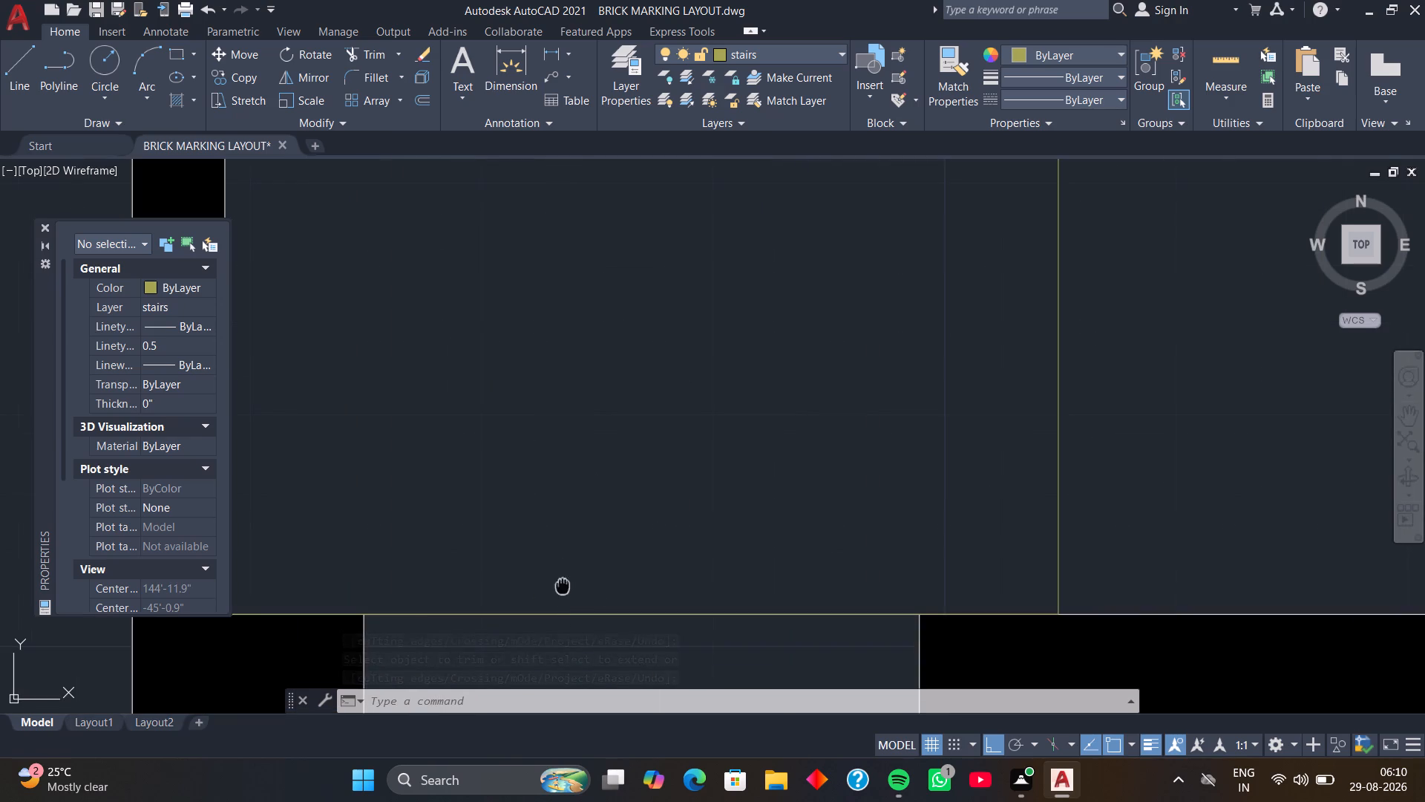
middle_click_drag(563, 585, 792, 393)
key("t")
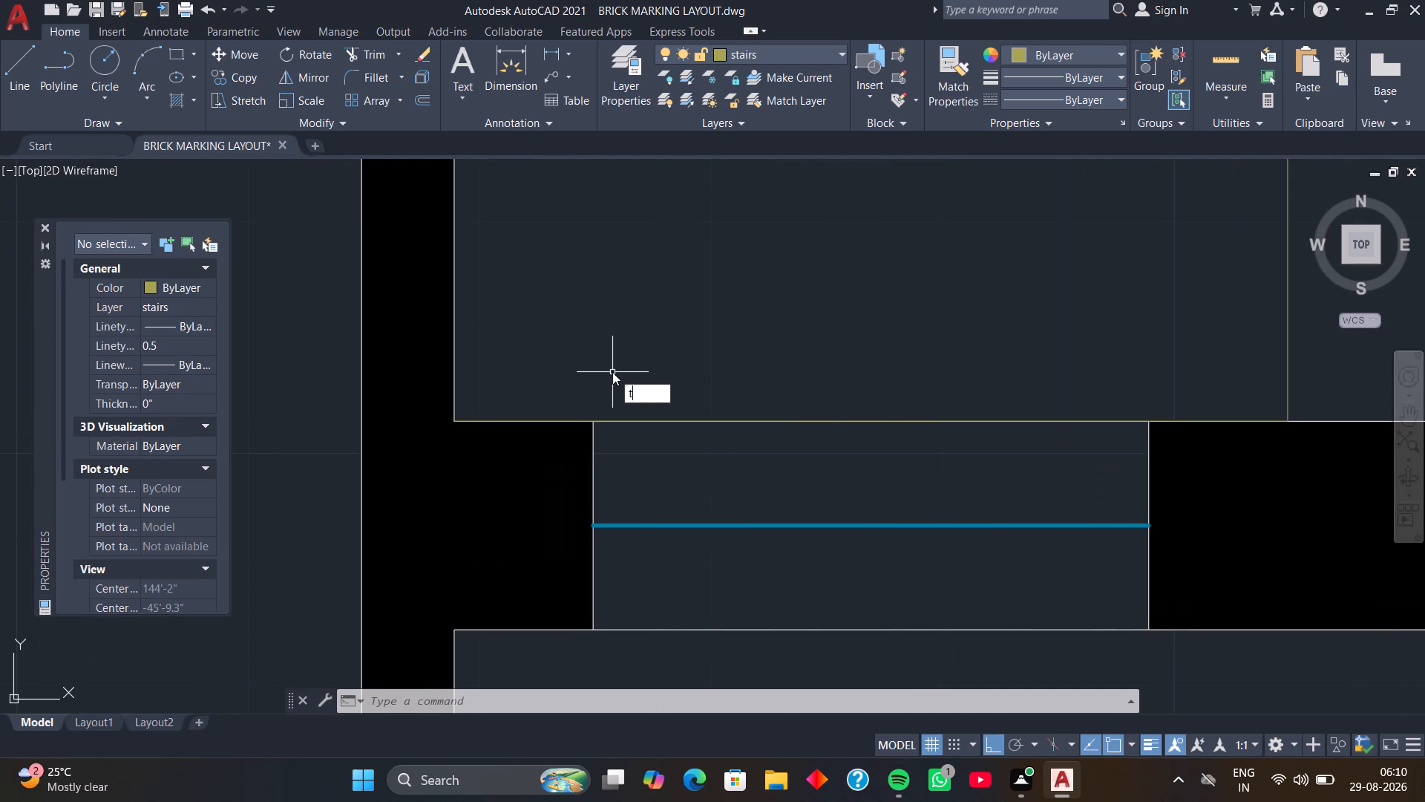
type("r")
key("space")
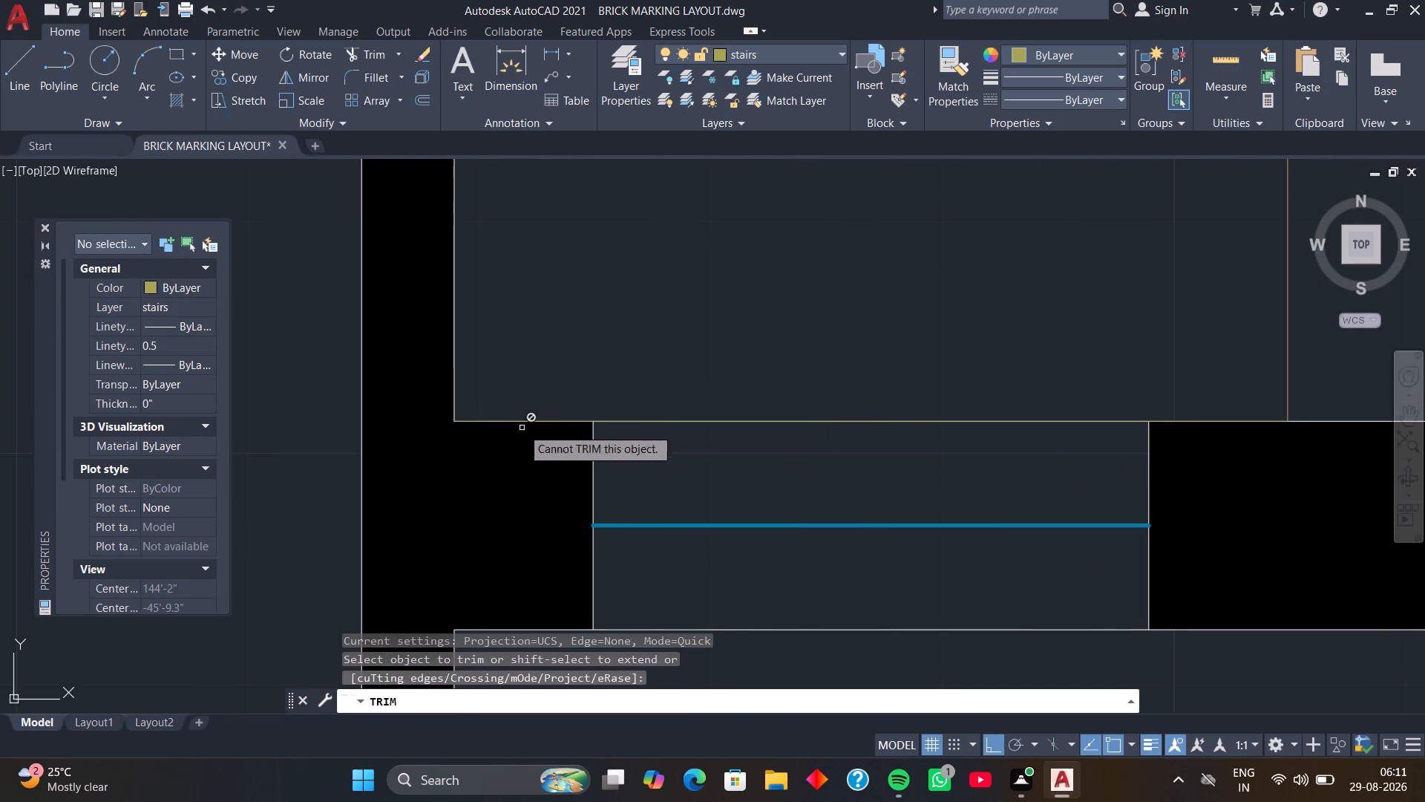
left_click(523, 420)
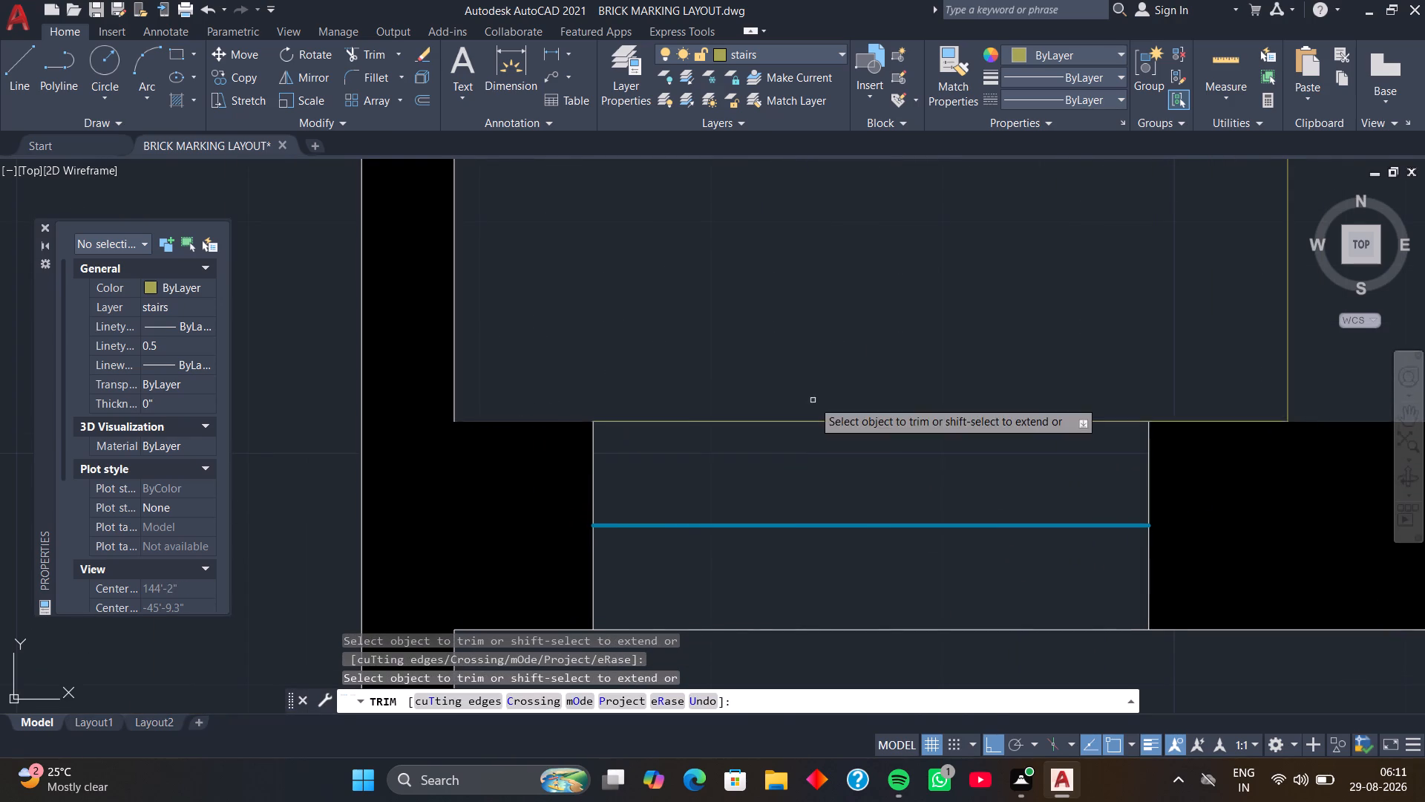
scroll(813, 400, "down", 3)
scroll(861, 410, "up", 3)
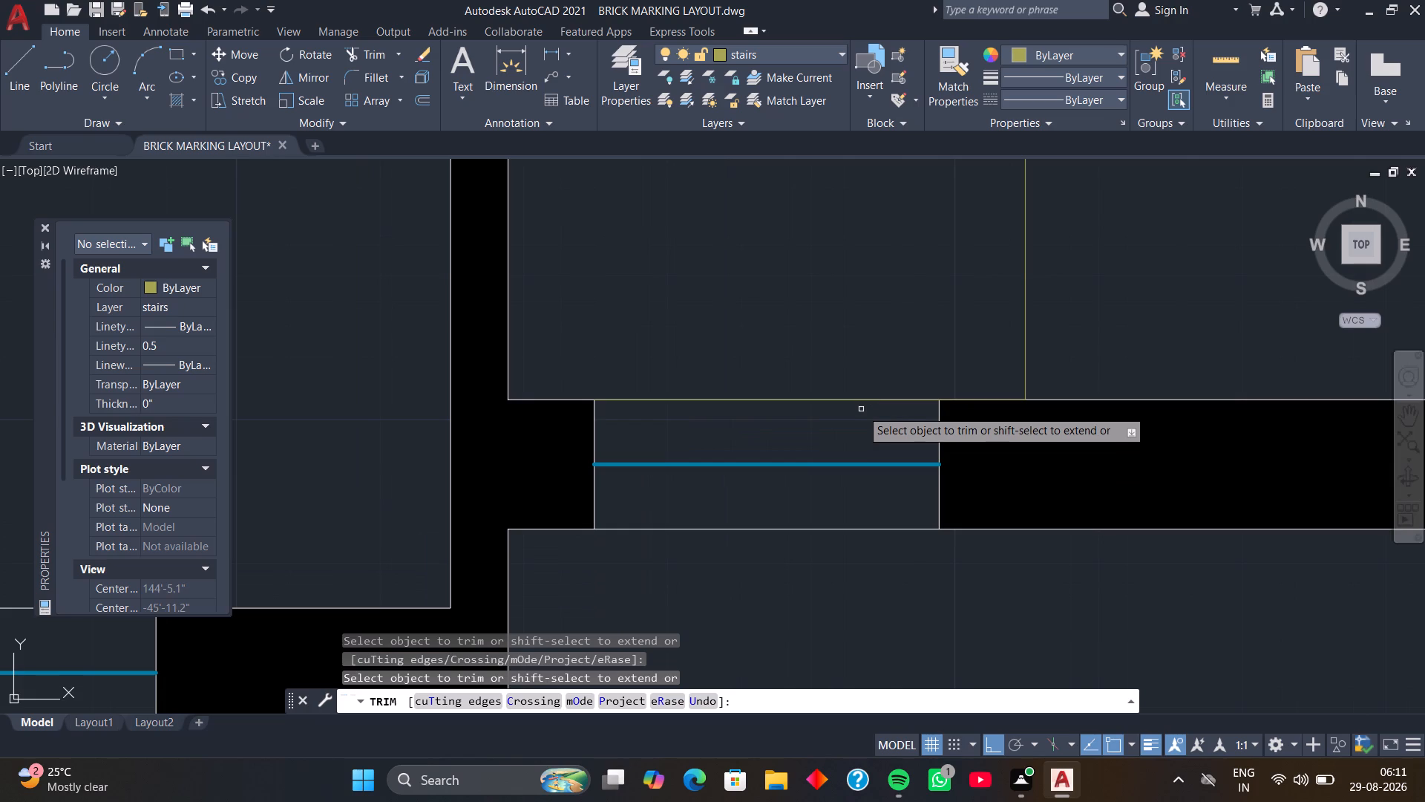
left_click(861, 400)
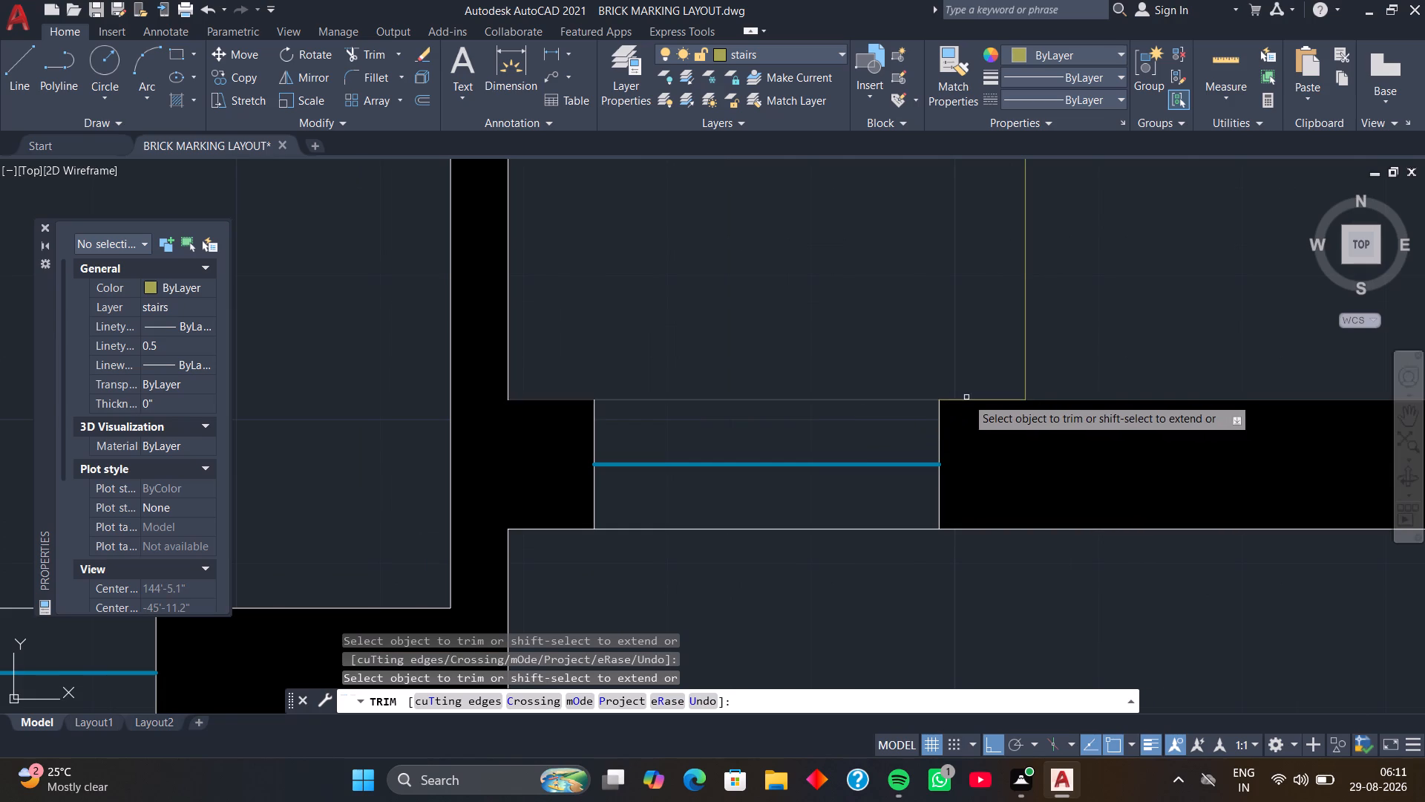
scroll(971, 400, "up", 2)
left_click(971, 398)
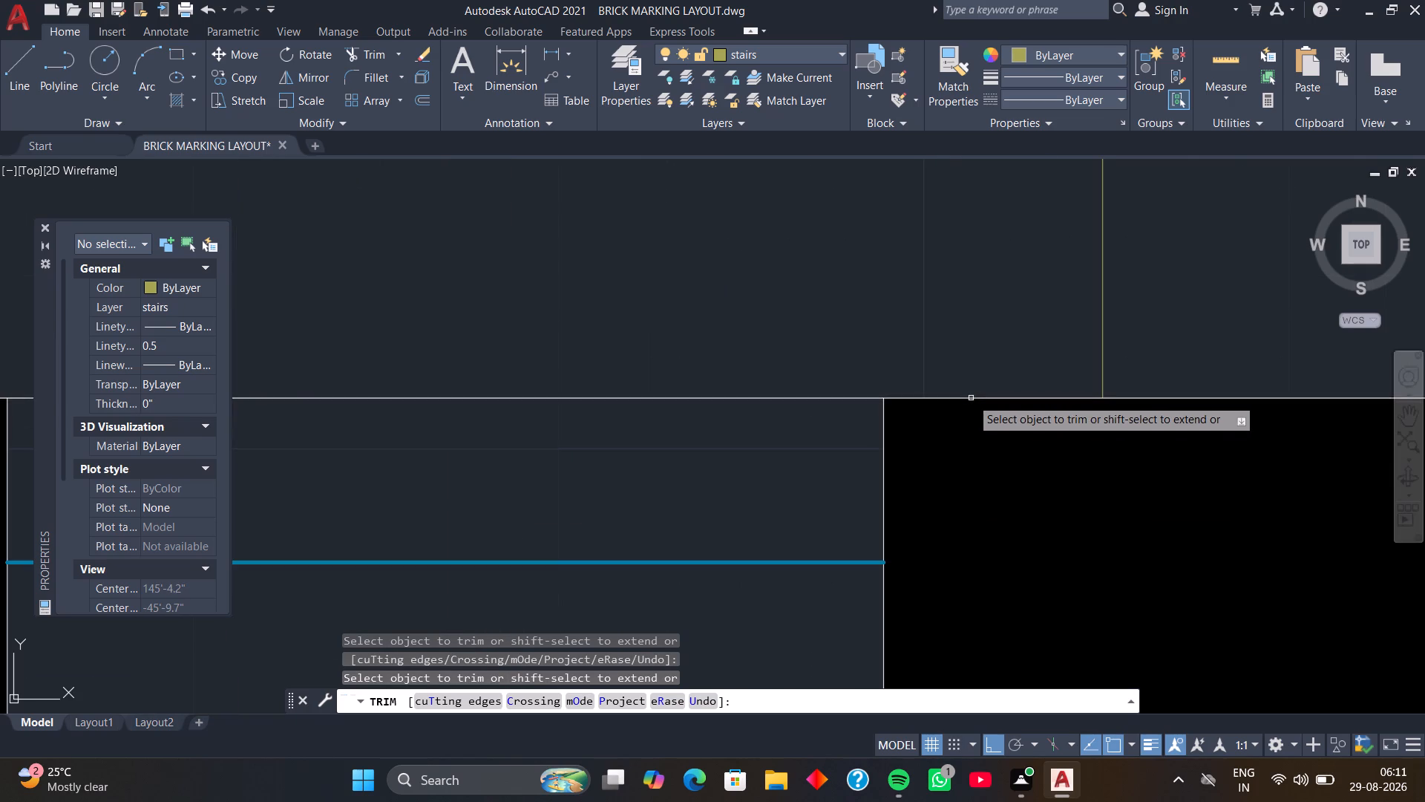
Trim the line along the bottom wall's inner face near the right window and between that window and the room's right corner.
scroll(971, 353, "down", 3)
middle_click_drag(1085, 320, 808, 377)
scroll(773, 411, "down", 3)
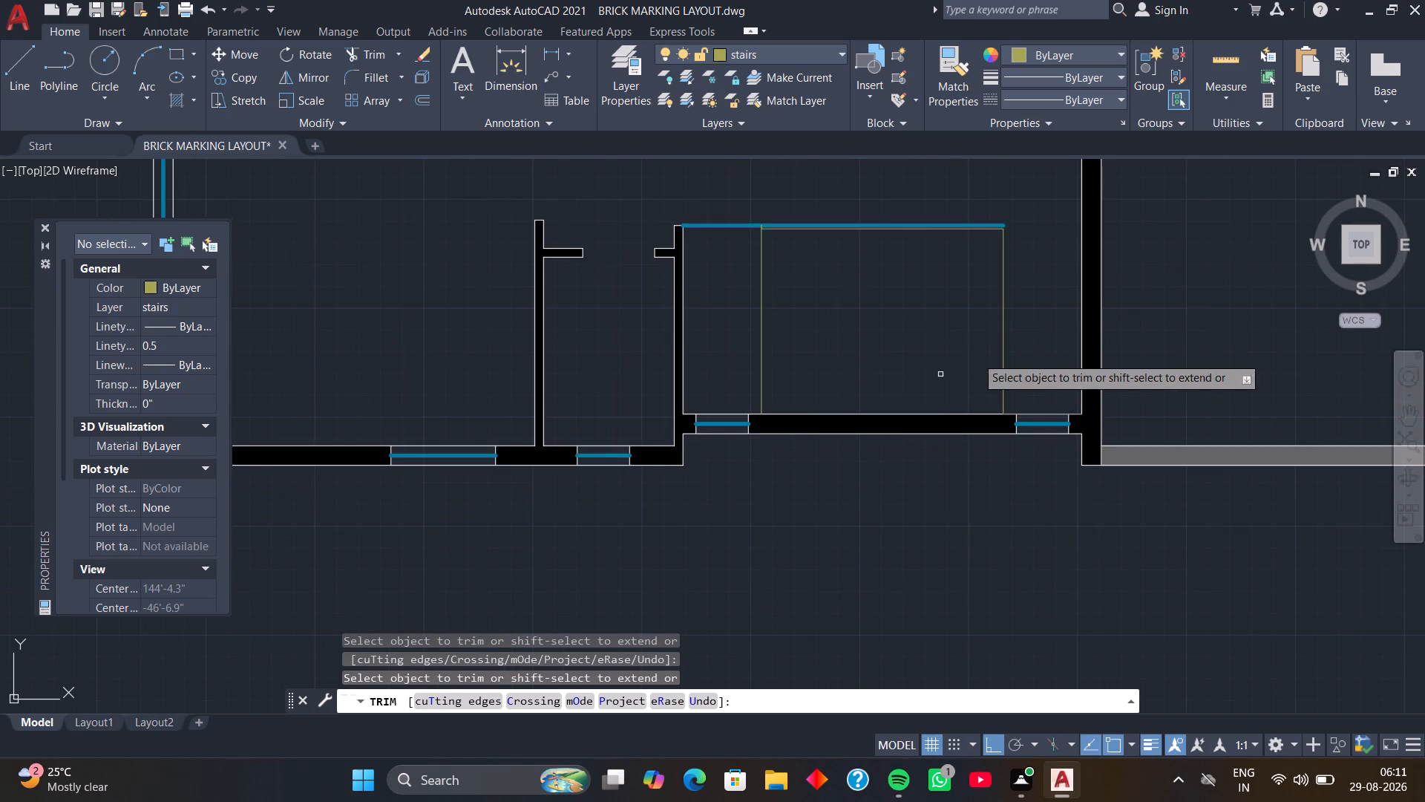
middle_click_drag(990, 351, 632, 388)
scroll(707, 494, "up", 3)
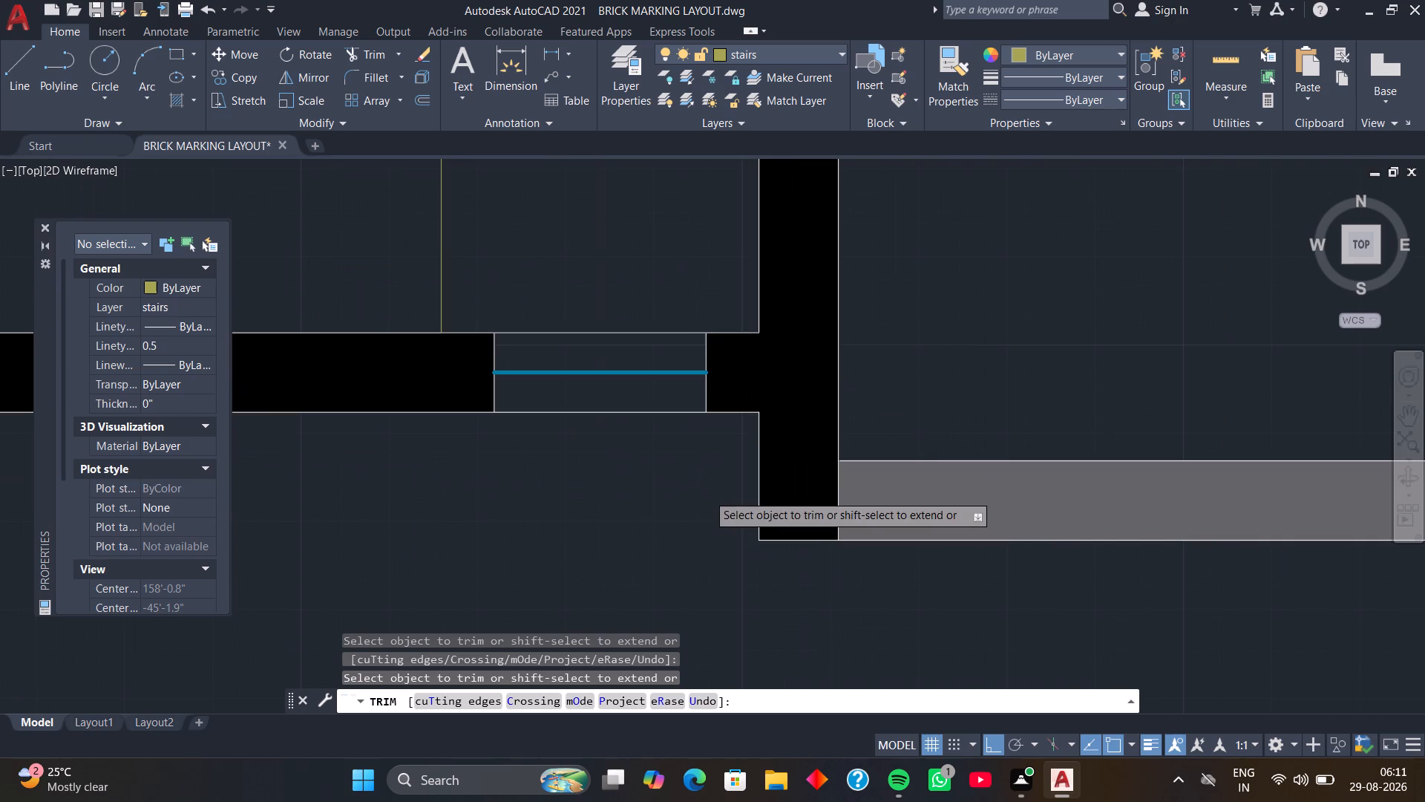
middle_click_drag(684, 330, 691, 400)
scroll(691, 401, "up", 3)
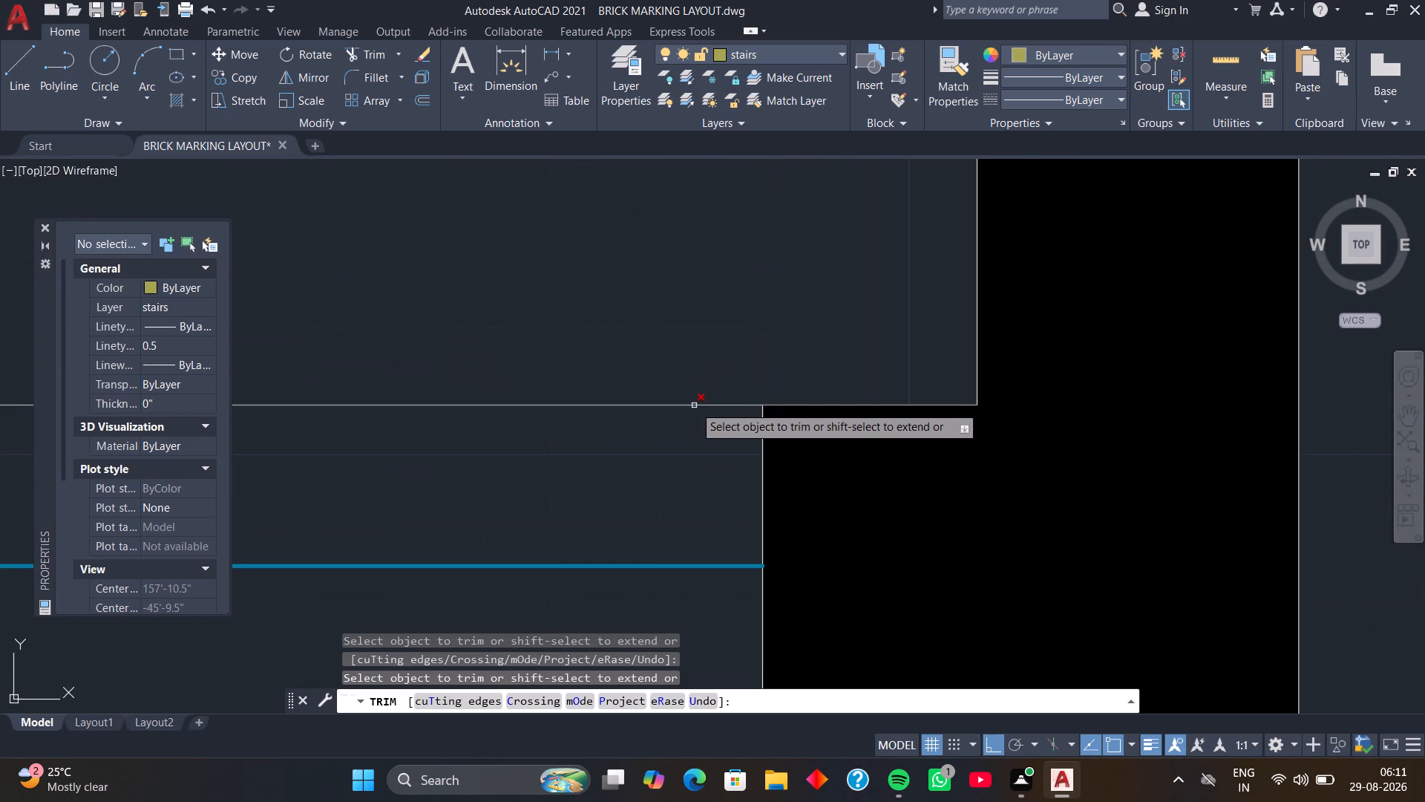
left_click(694, 405)
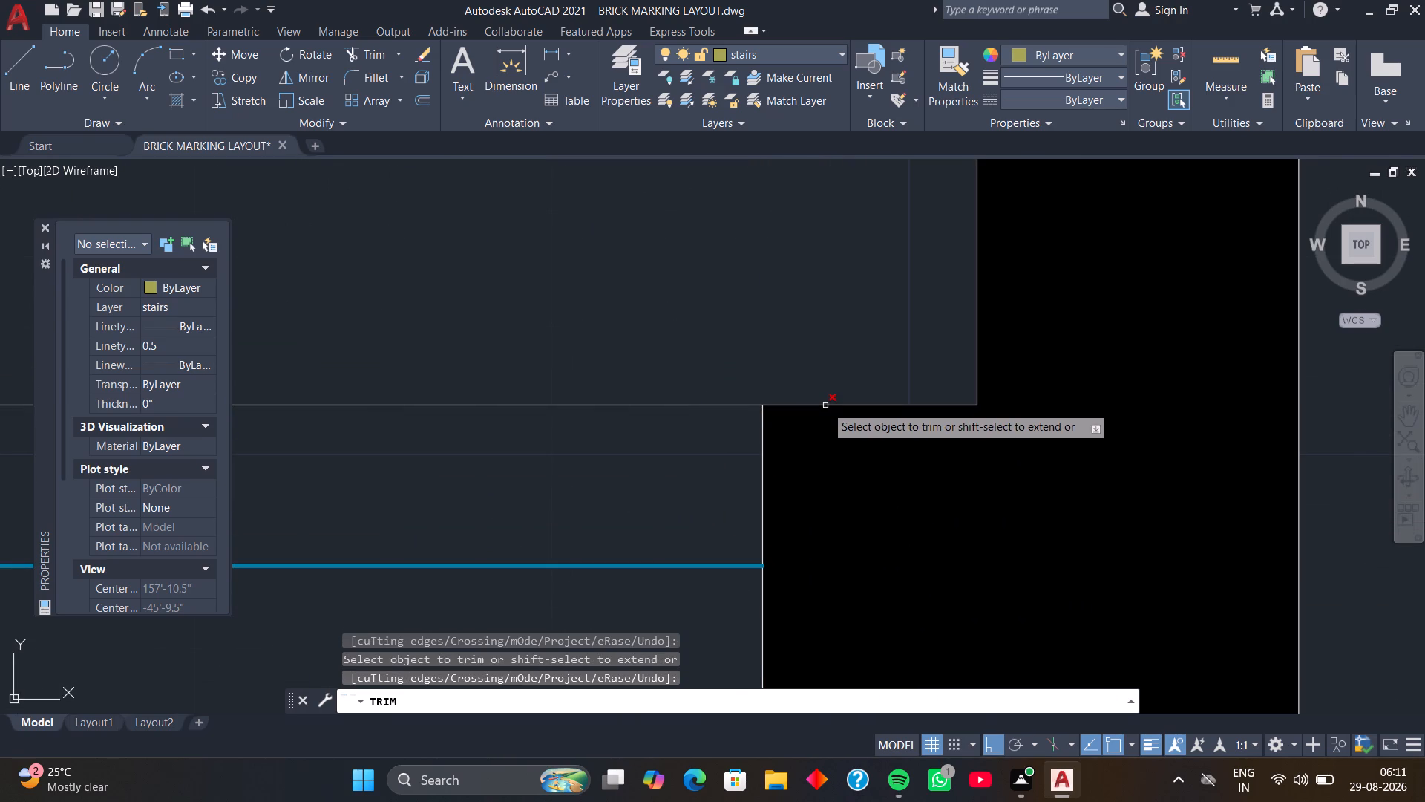
left_click(825, 405)
scroll(817, 411, "down", 3)
middle_click_drag(692, 446, 801, 436)
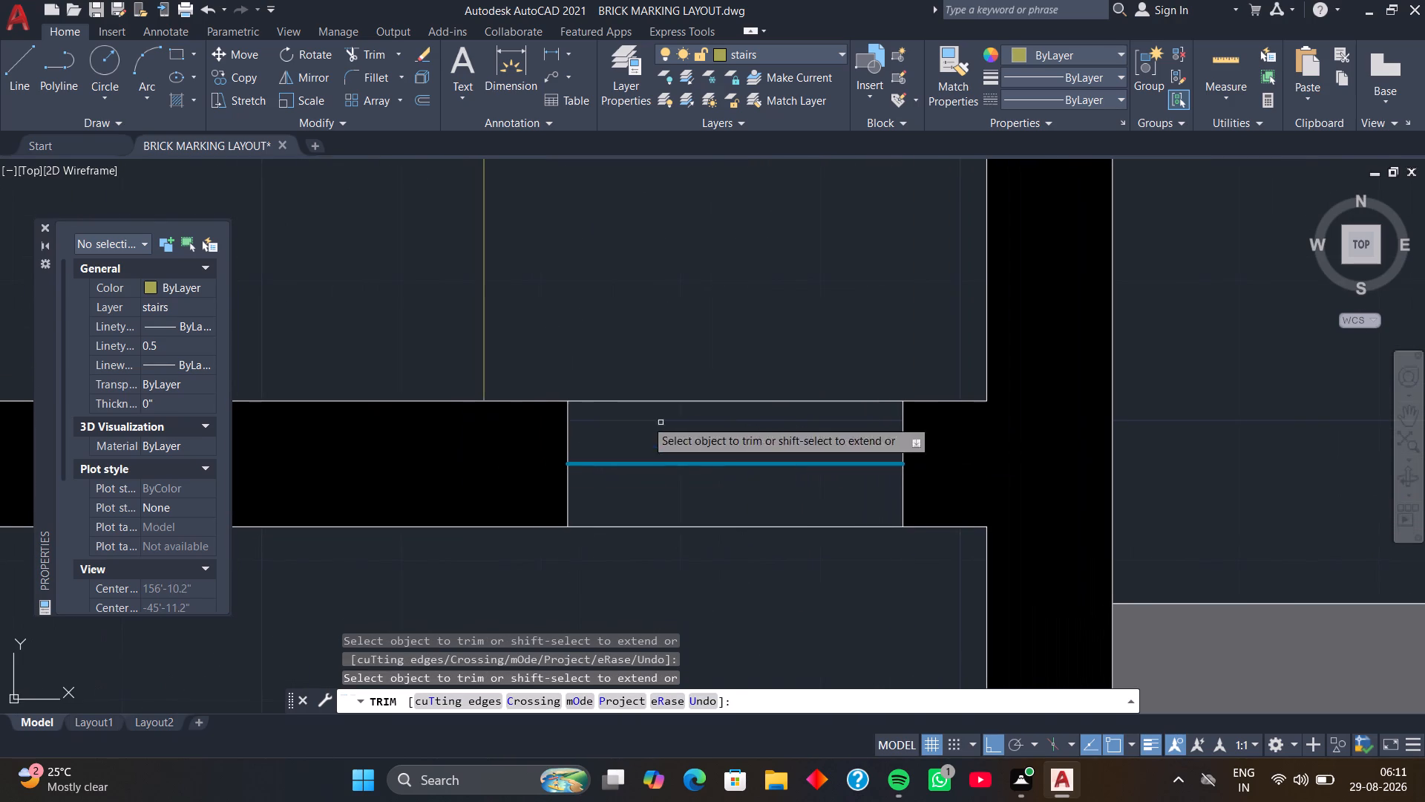
scroll(520, 404, "up", 3)
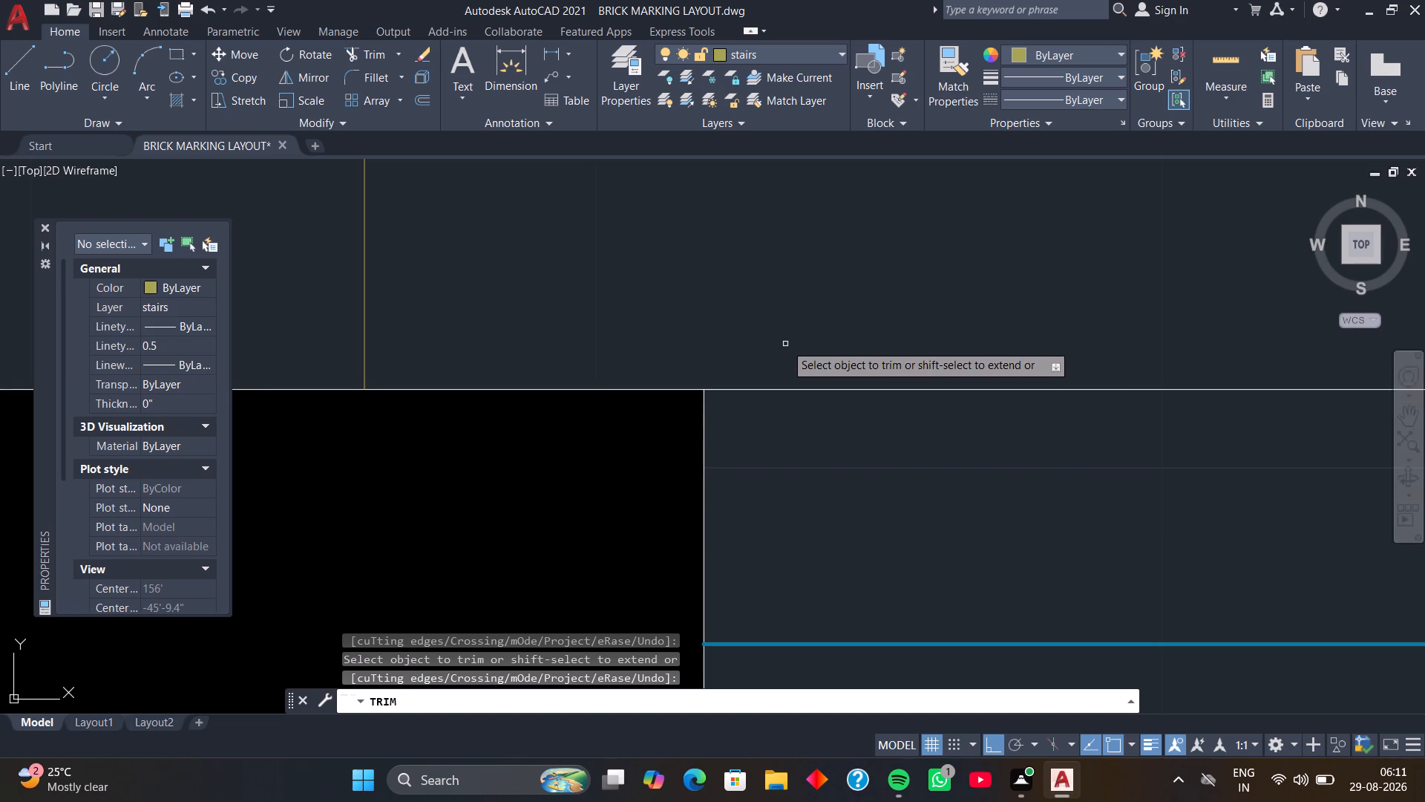
key("space")
Copy the left vertical stair line from its lower end as a 10-item array, fitted across 9'-3" to the right vertical stair line.
scroll(785, 344, "down", 3)
scroll(706, 285, "down", 3)
middle_click_drag(645, 267, 813, 374)
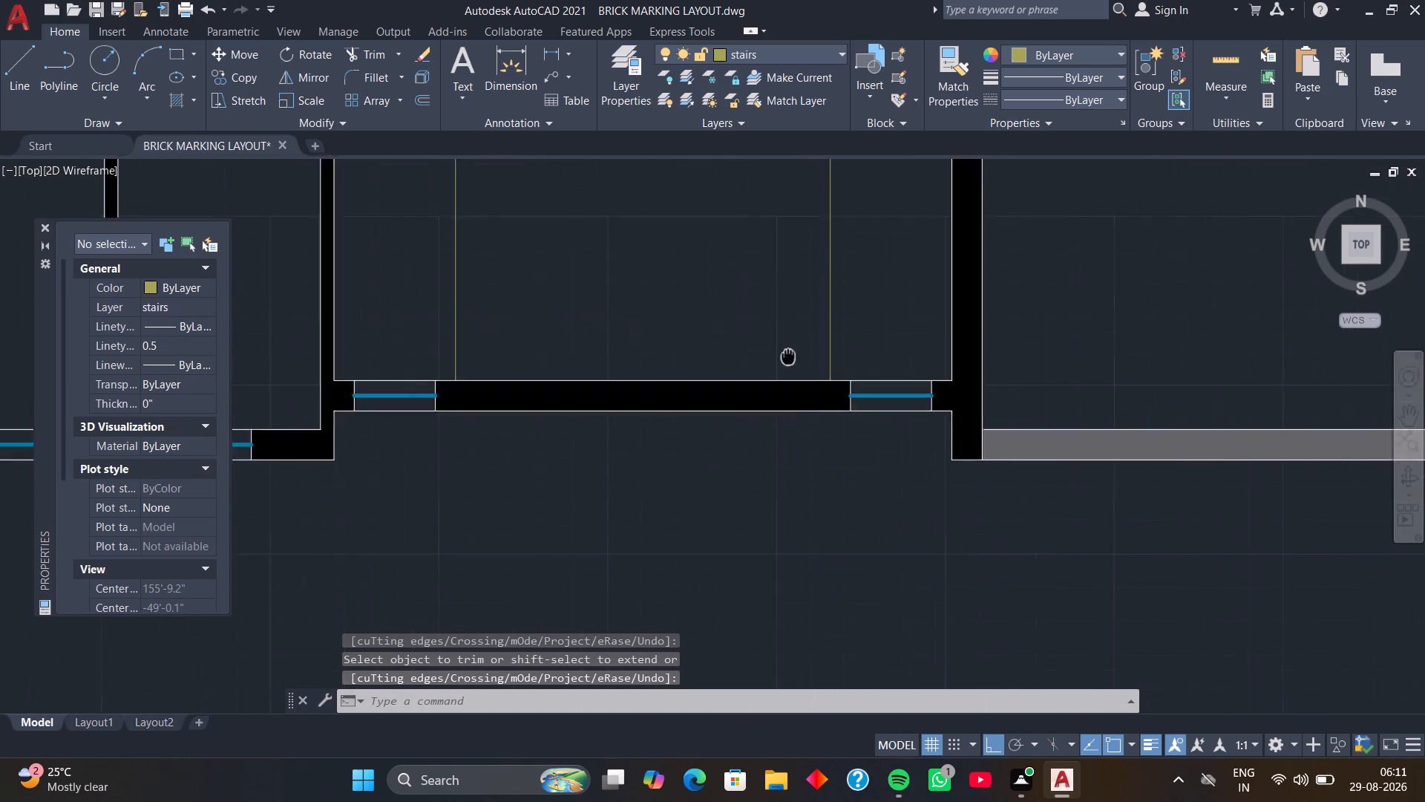
middle_click_drag(813, 374, 854, 408)
scroll(788, 374, "down", 2)
middle_click_drag(738, 363, 785, 354)
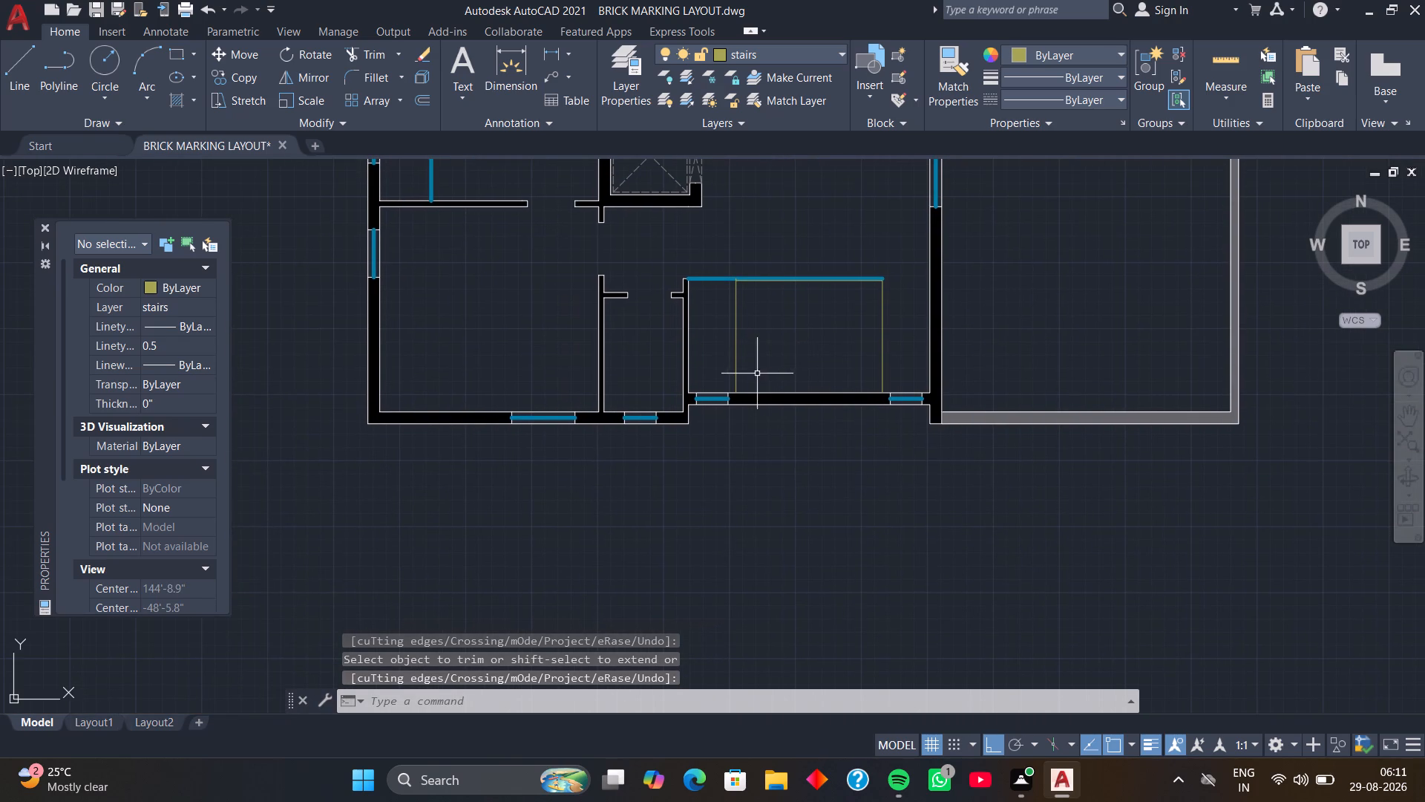
left_click(738, 359)
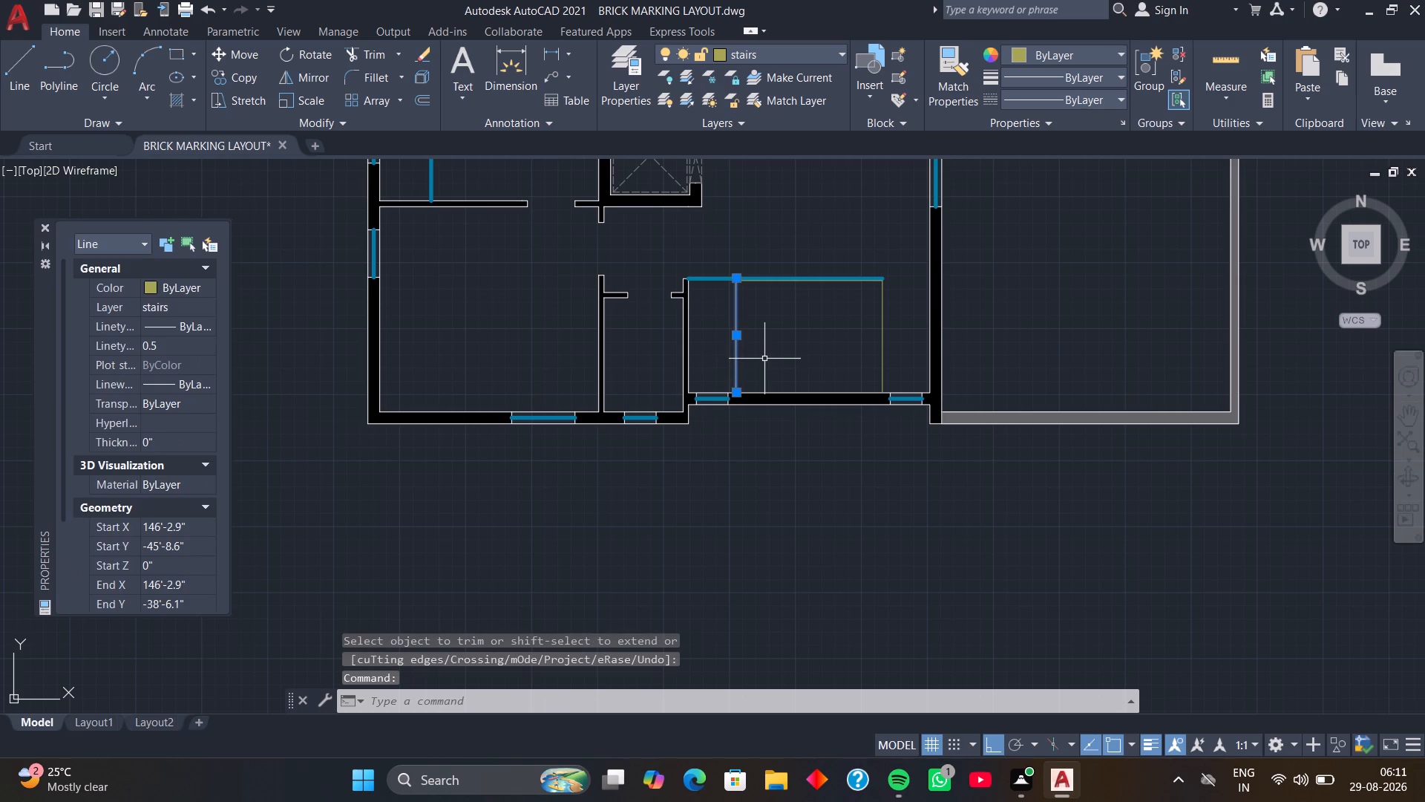
key("c")
key("o")
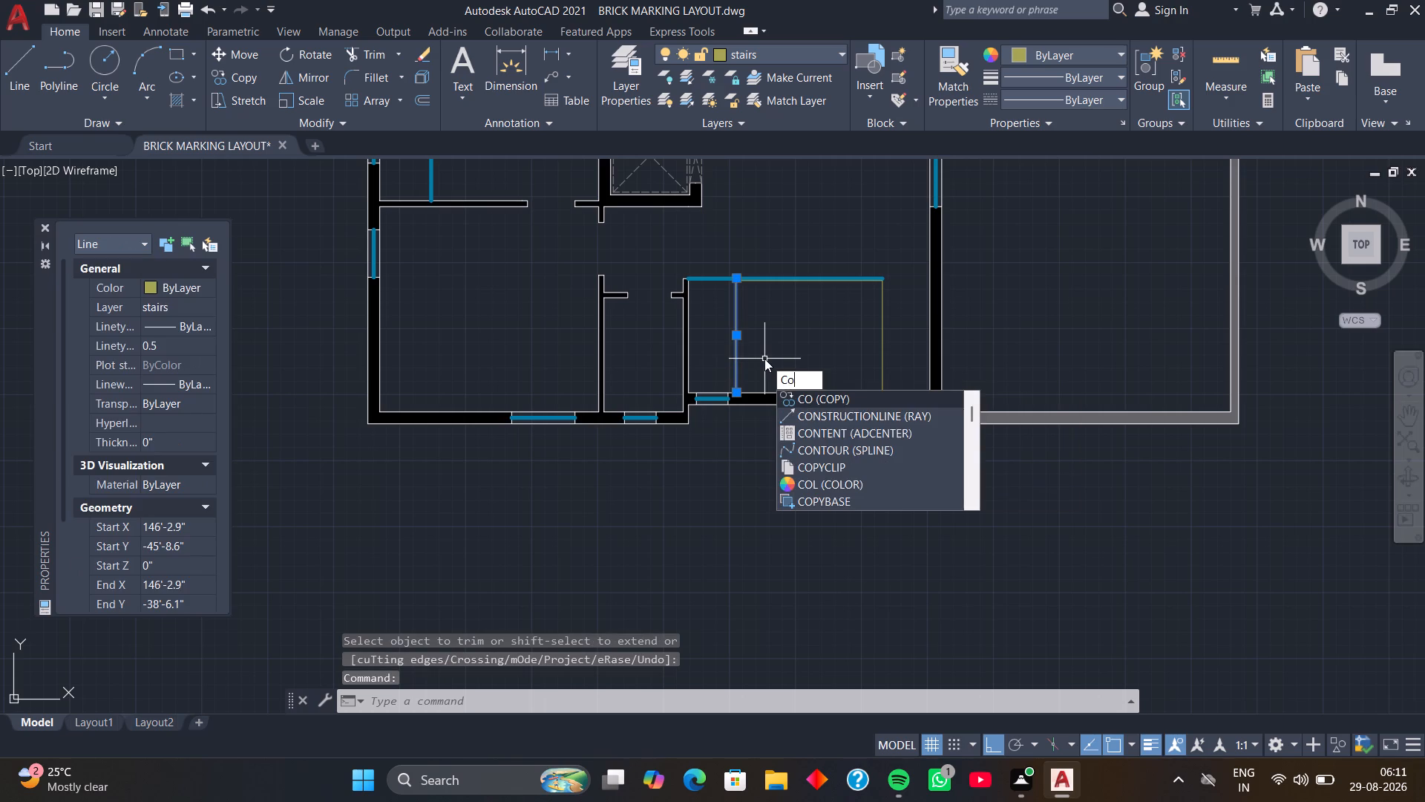
key("space")
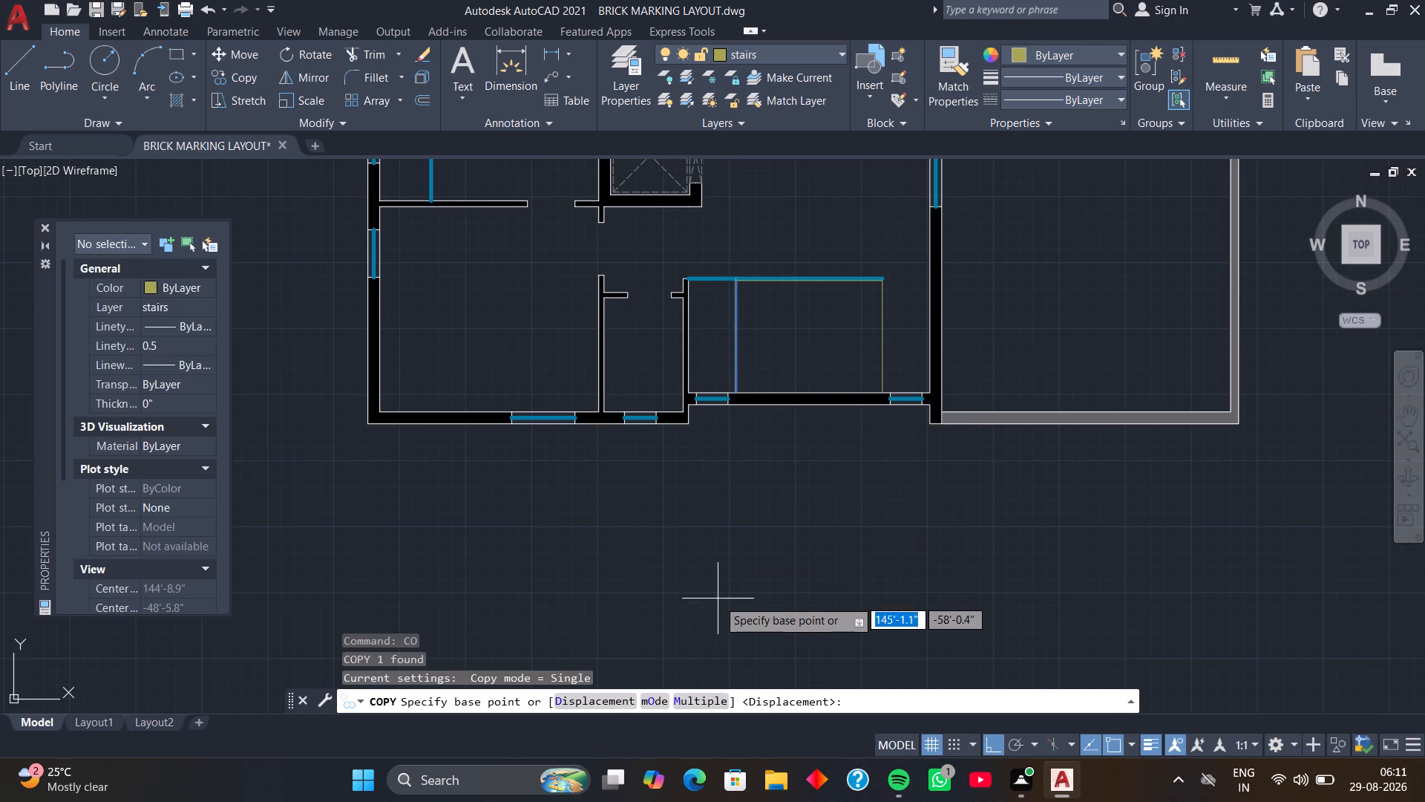
scroll(732, 387, "up", 2)
left_click(734, 399)
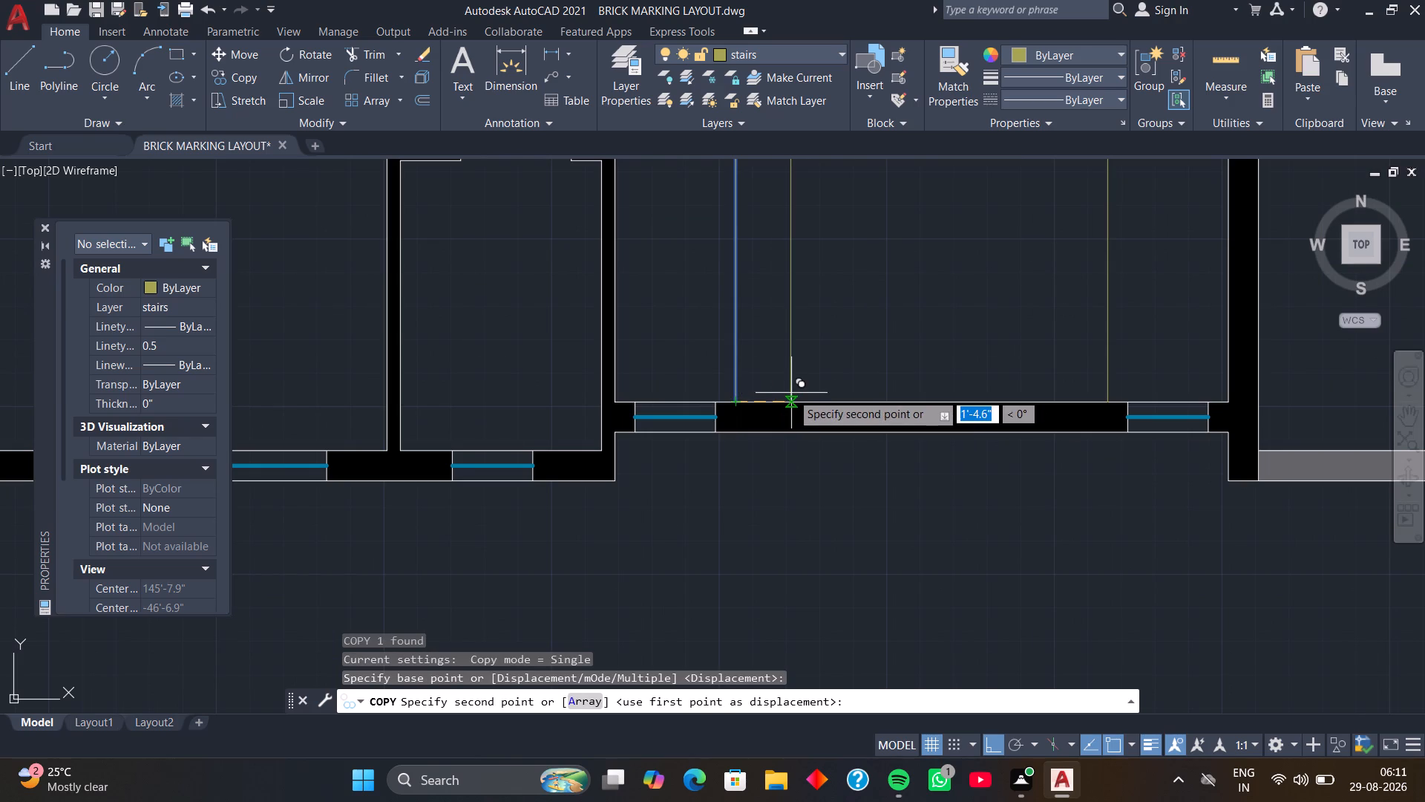
type("ar")
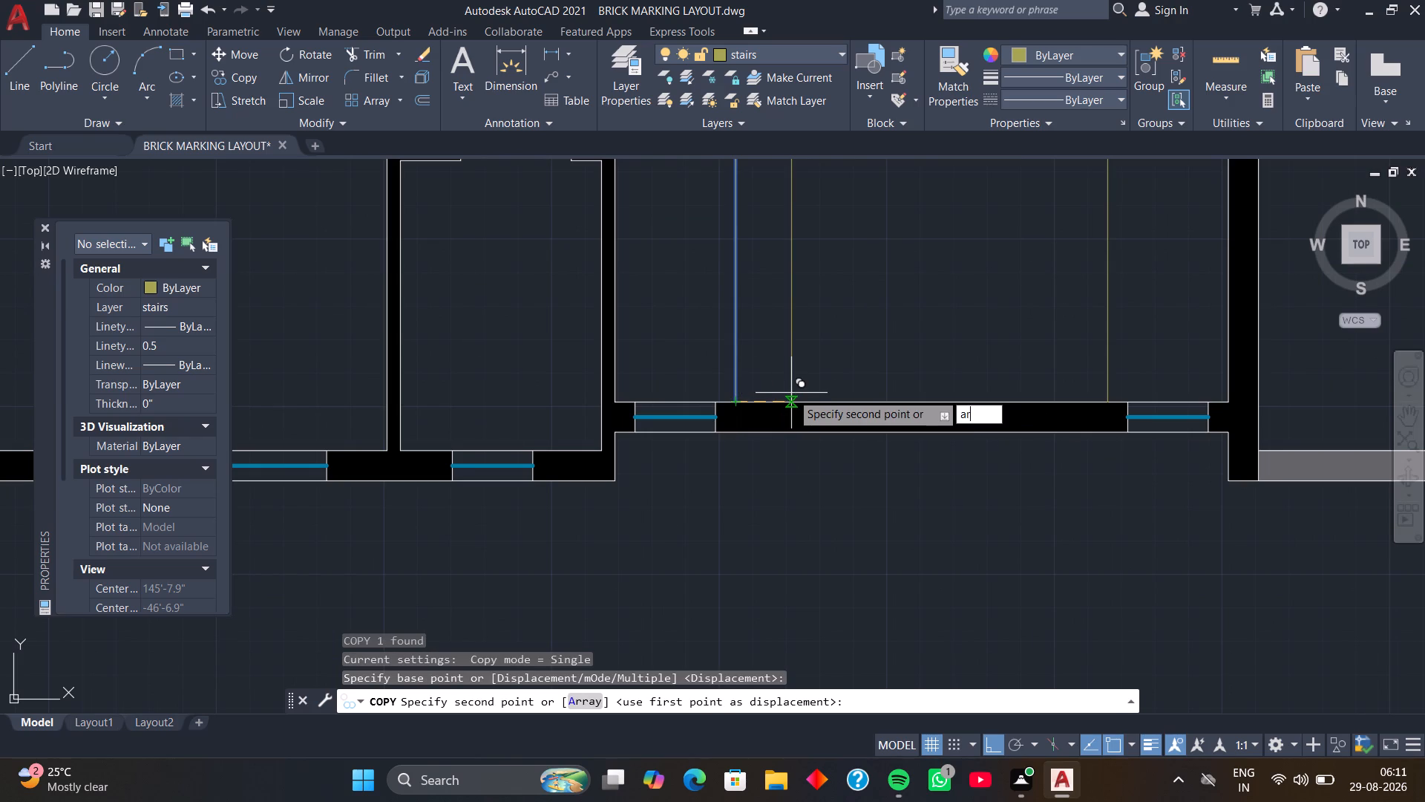
key("space")
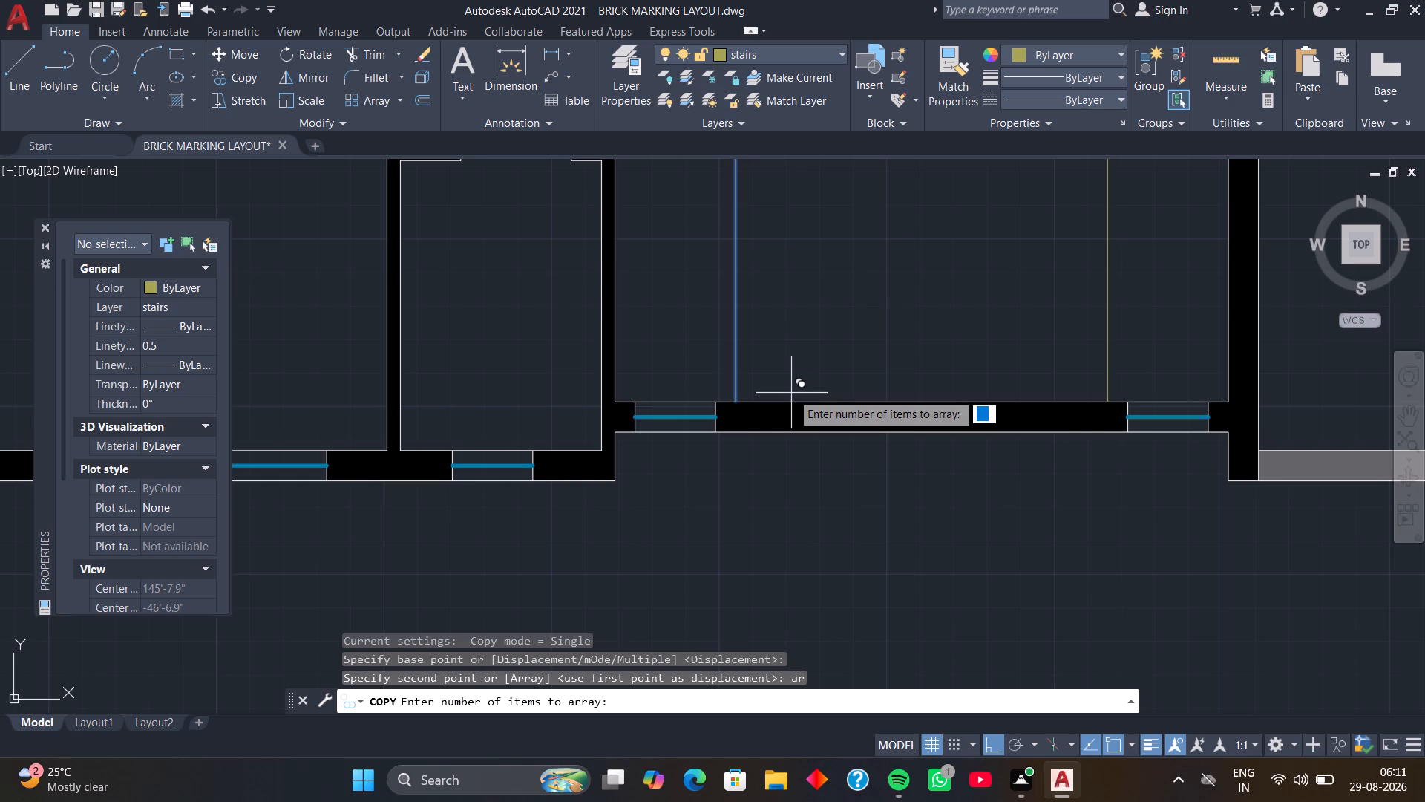
type("10")
key("Return")
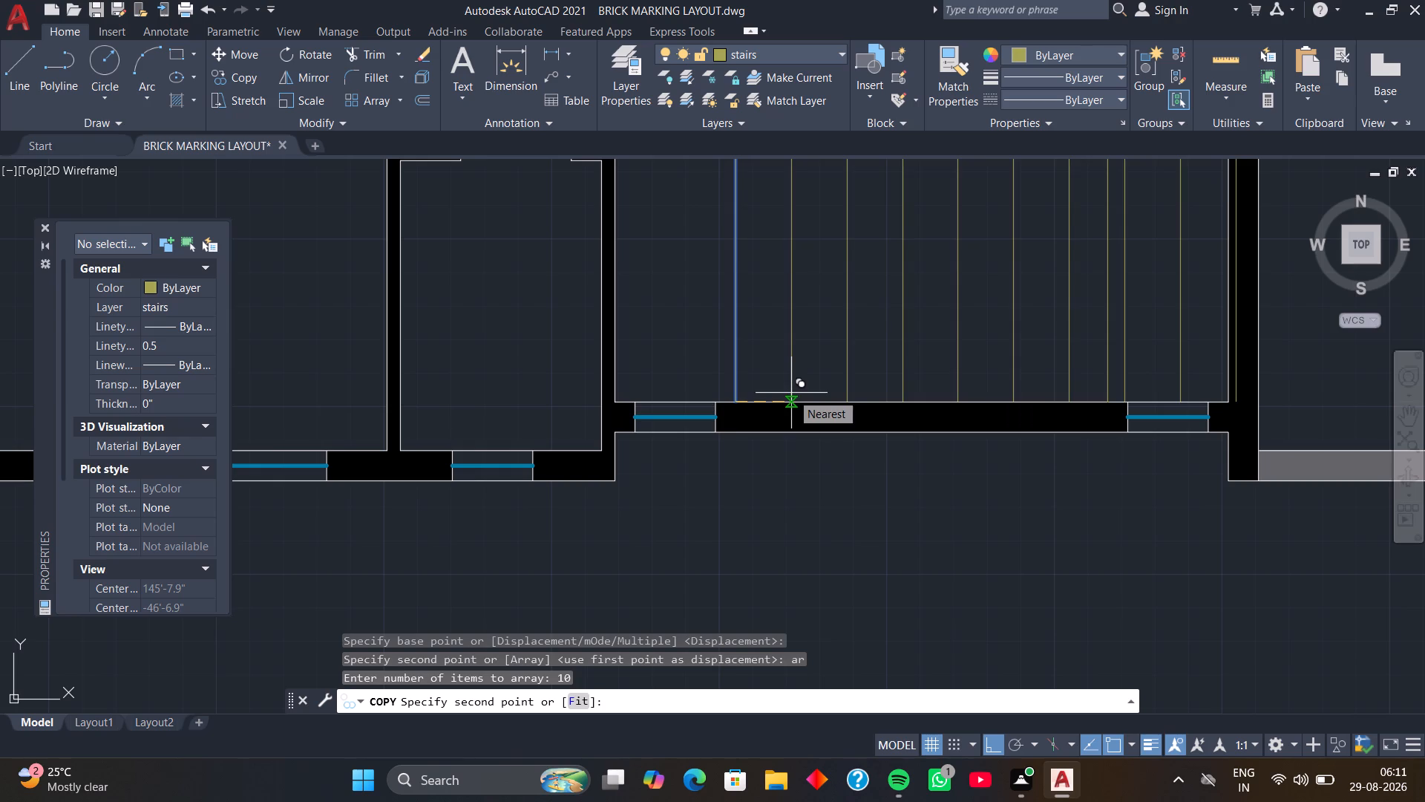
left_click(577, 705)
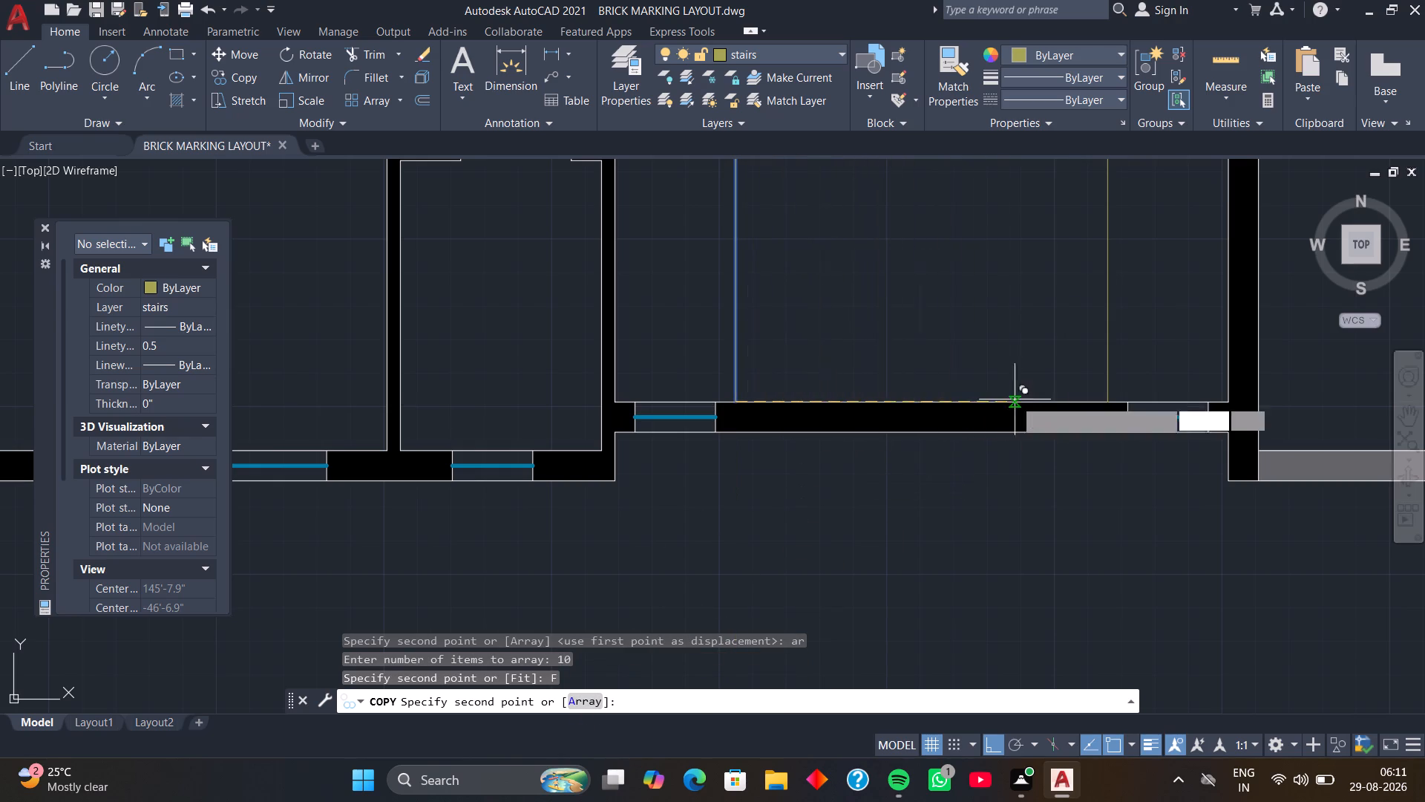
scroll(1065, 397, "up", 1)
middle_click_drag(1065, 397, 879, 397)
scroll(900, 410, "up", 2)
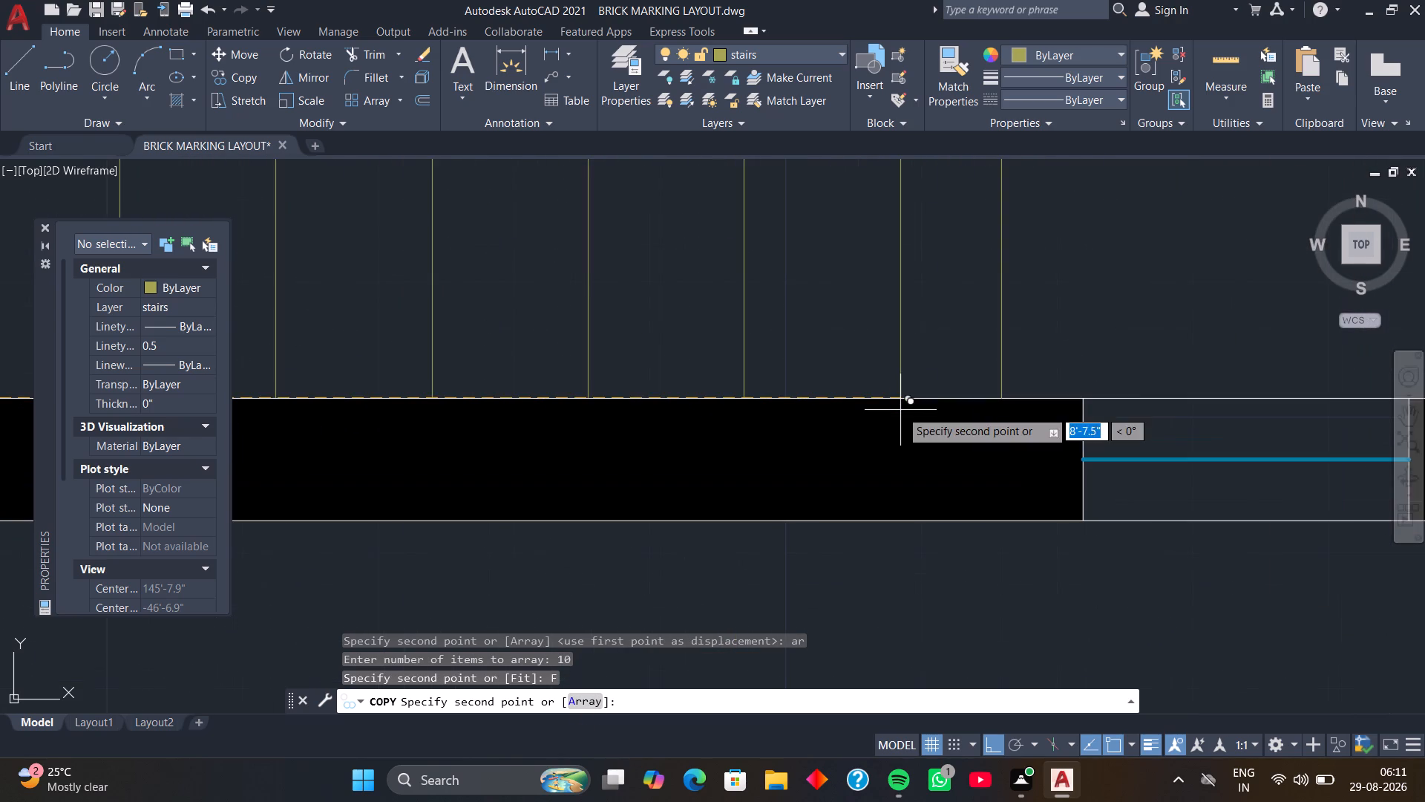
left_click(1003, 397)
scroll(882, 403, "down", 4)
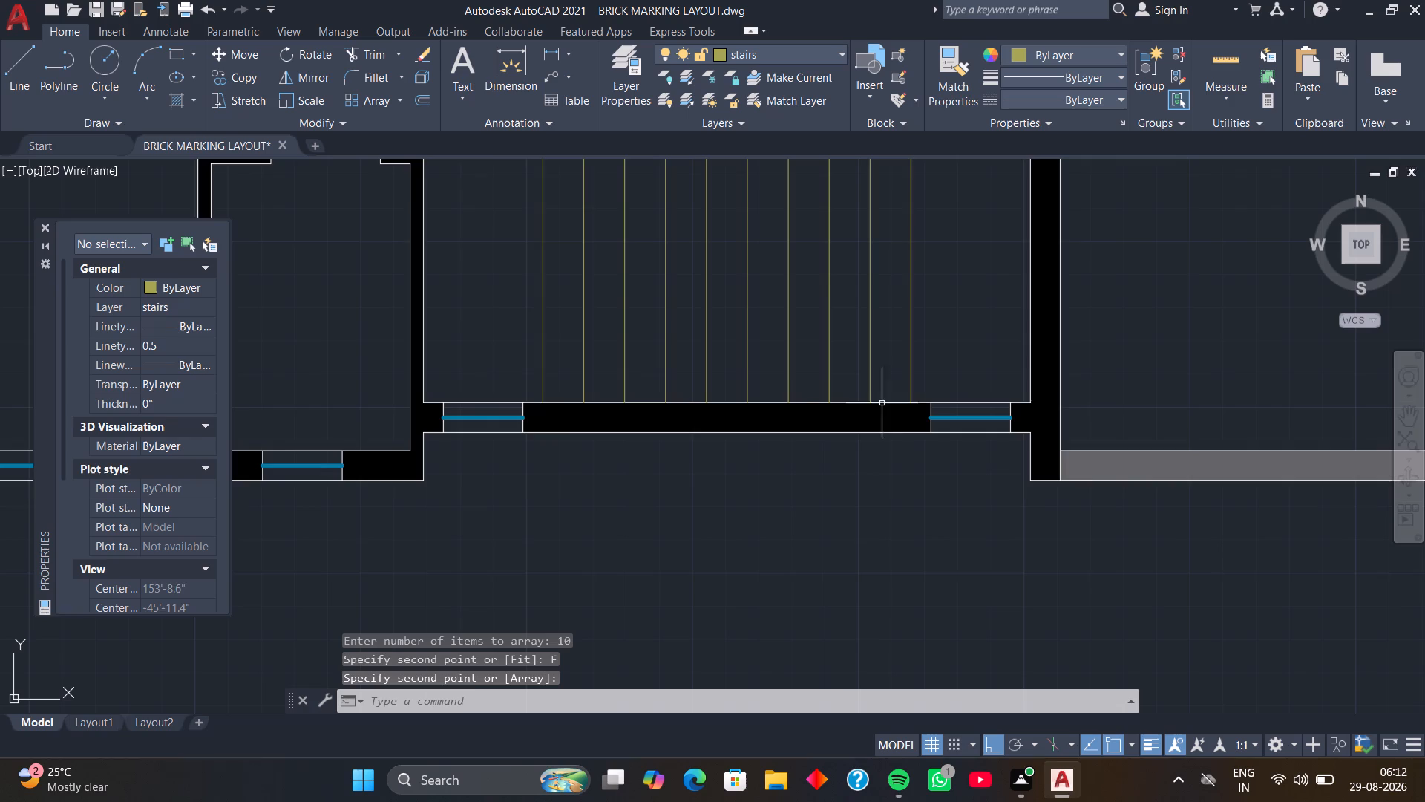
scroll(817, 375, "down", 1)
middle_click_drag(816, 374, 838, 370)
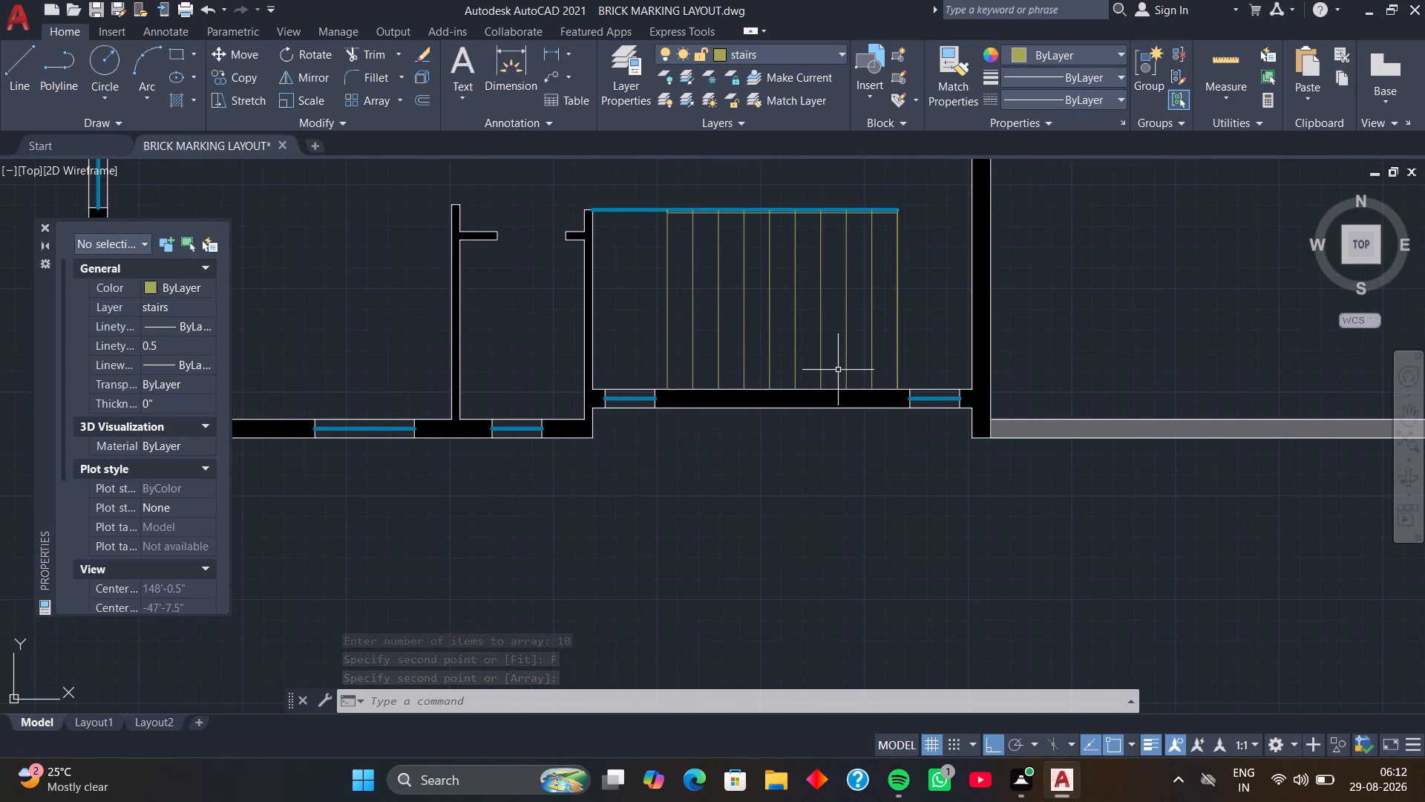
Draw a horizontal line across the treads from the left vertical stair line's midpoint to the right vertical stair line.
type("l")
key("space")
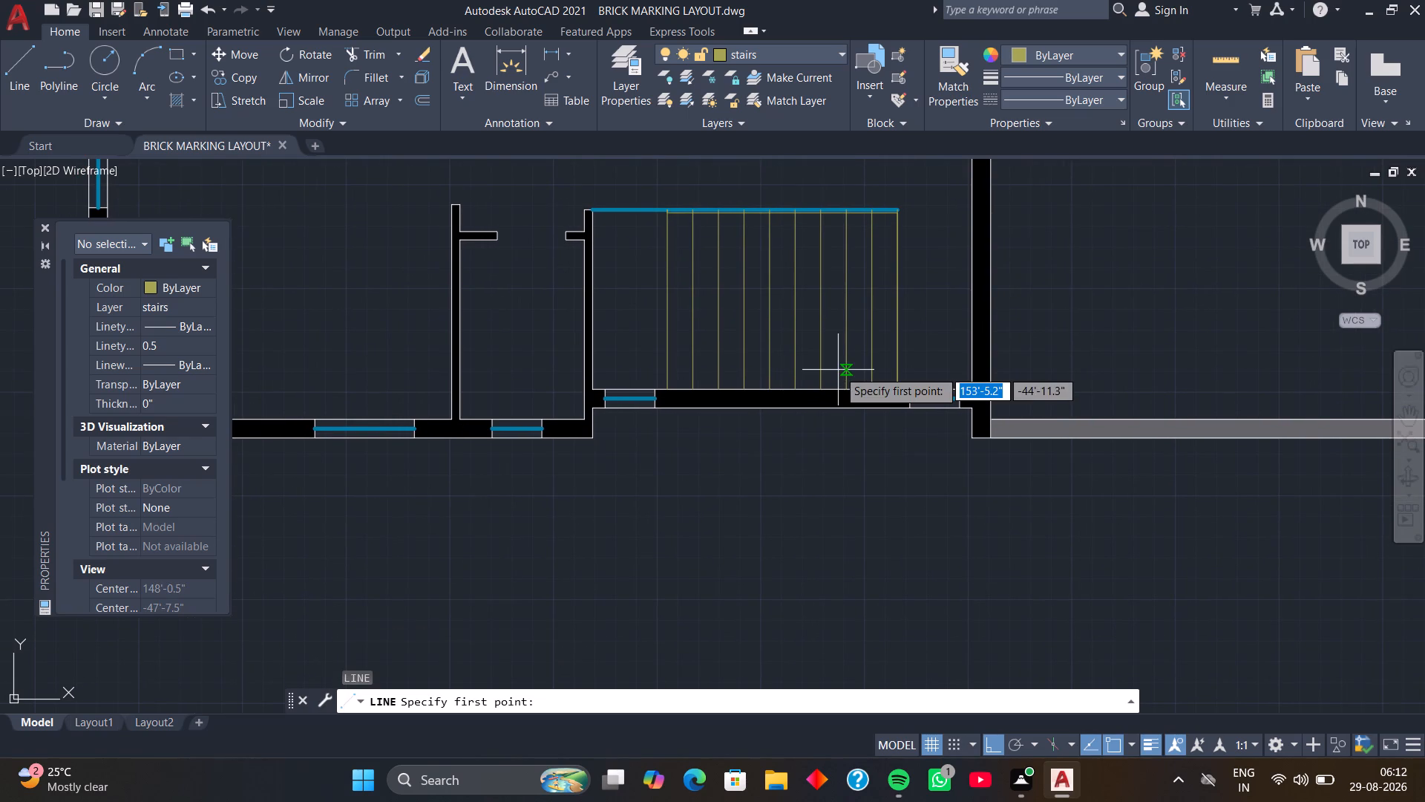
left_click(672, 304)
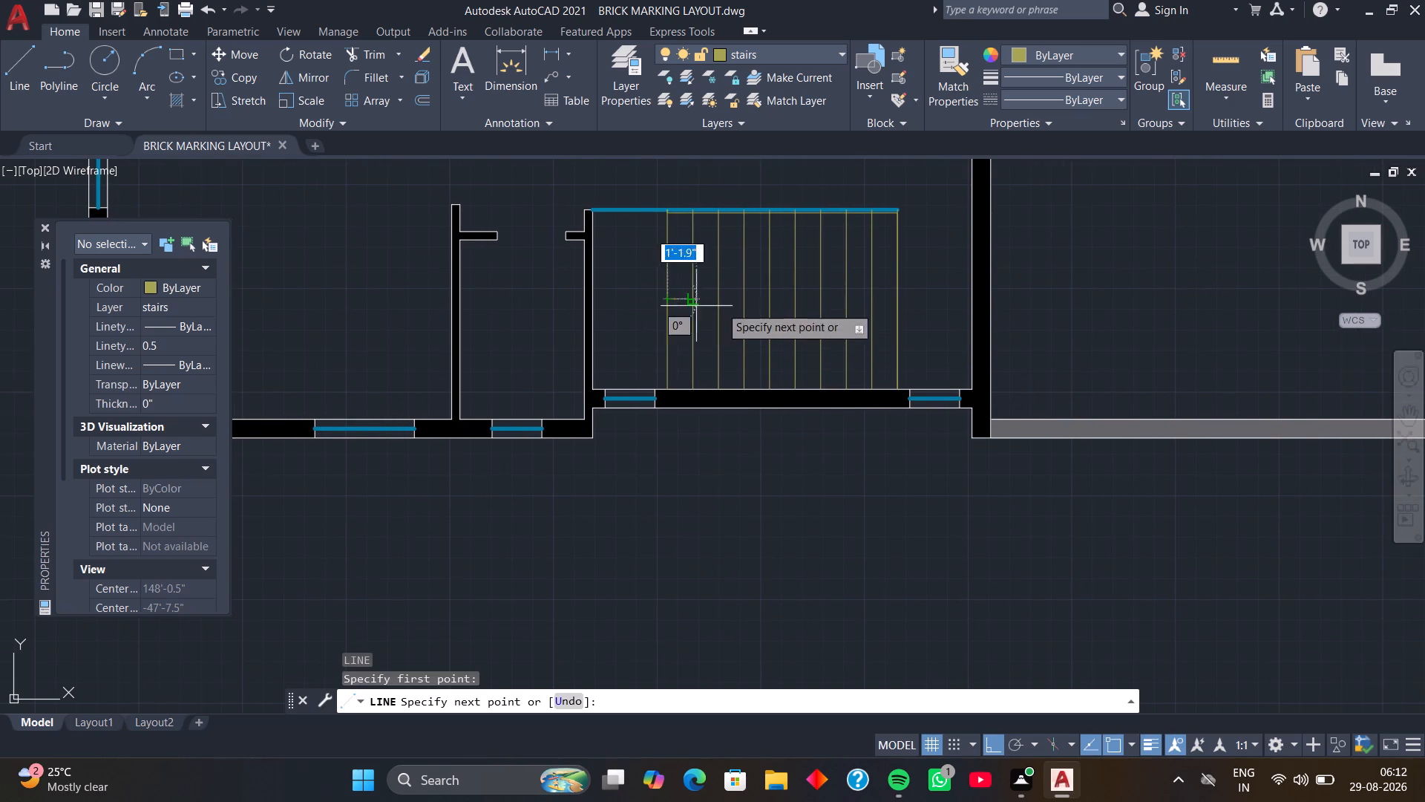
left_click(898, 301)
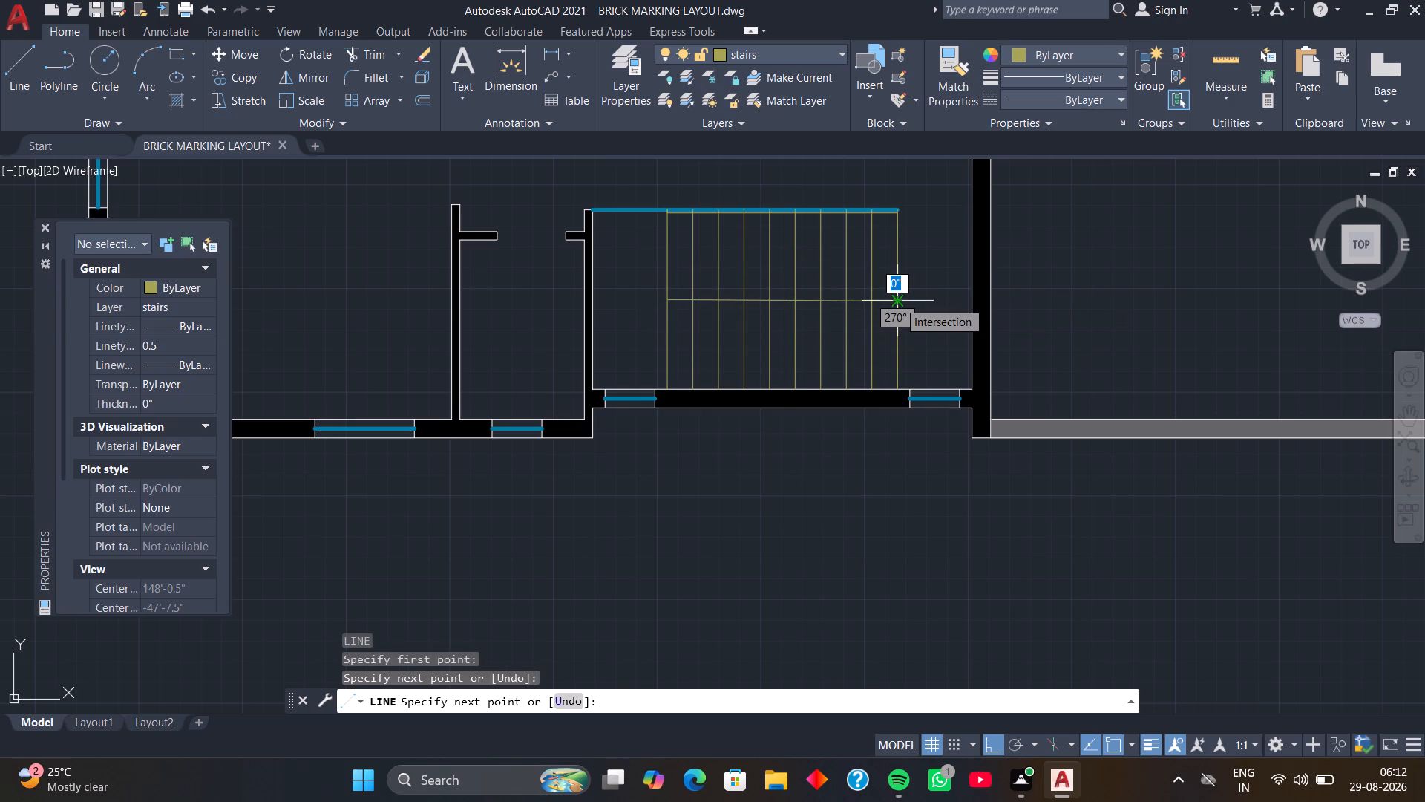
key("Return")
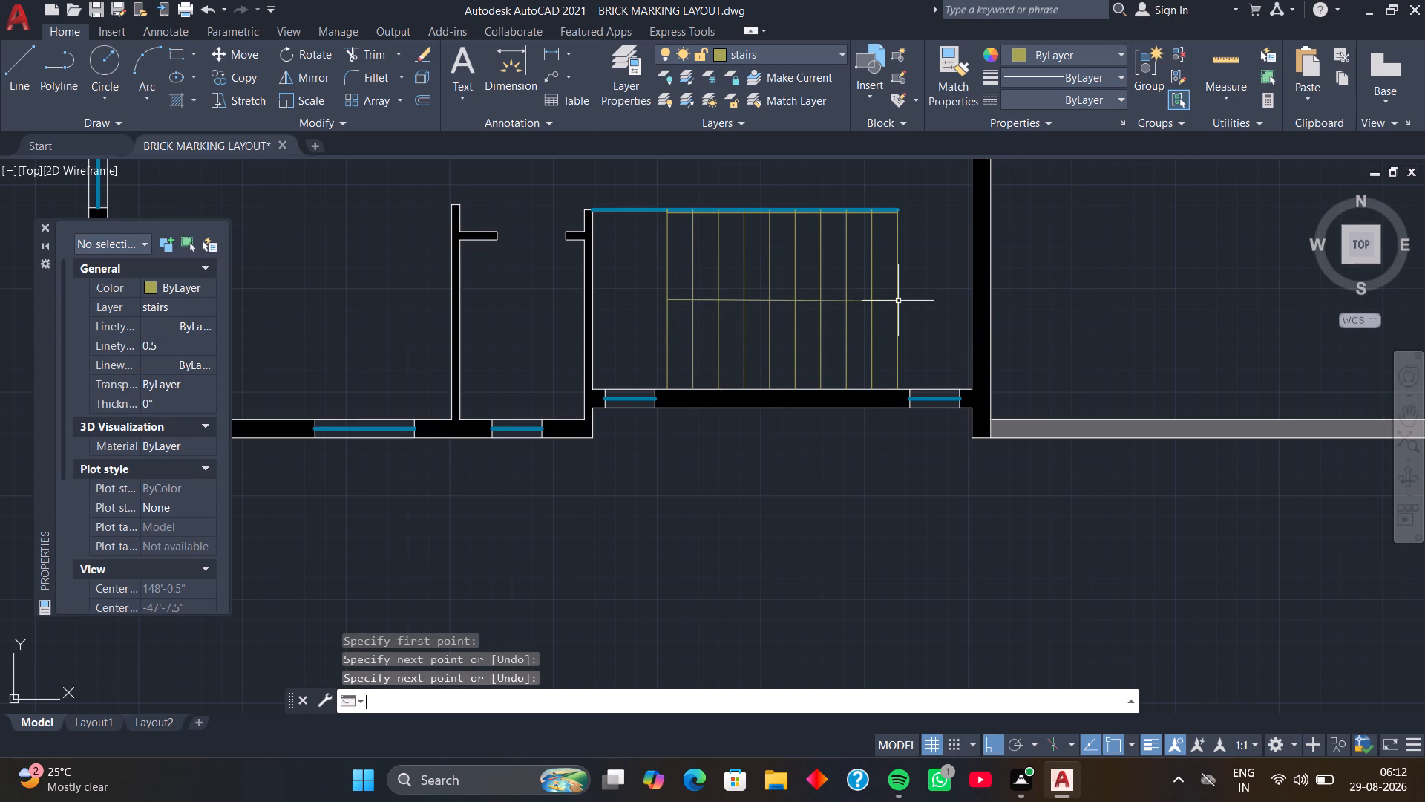
scroll(898, 301, "down", 1)
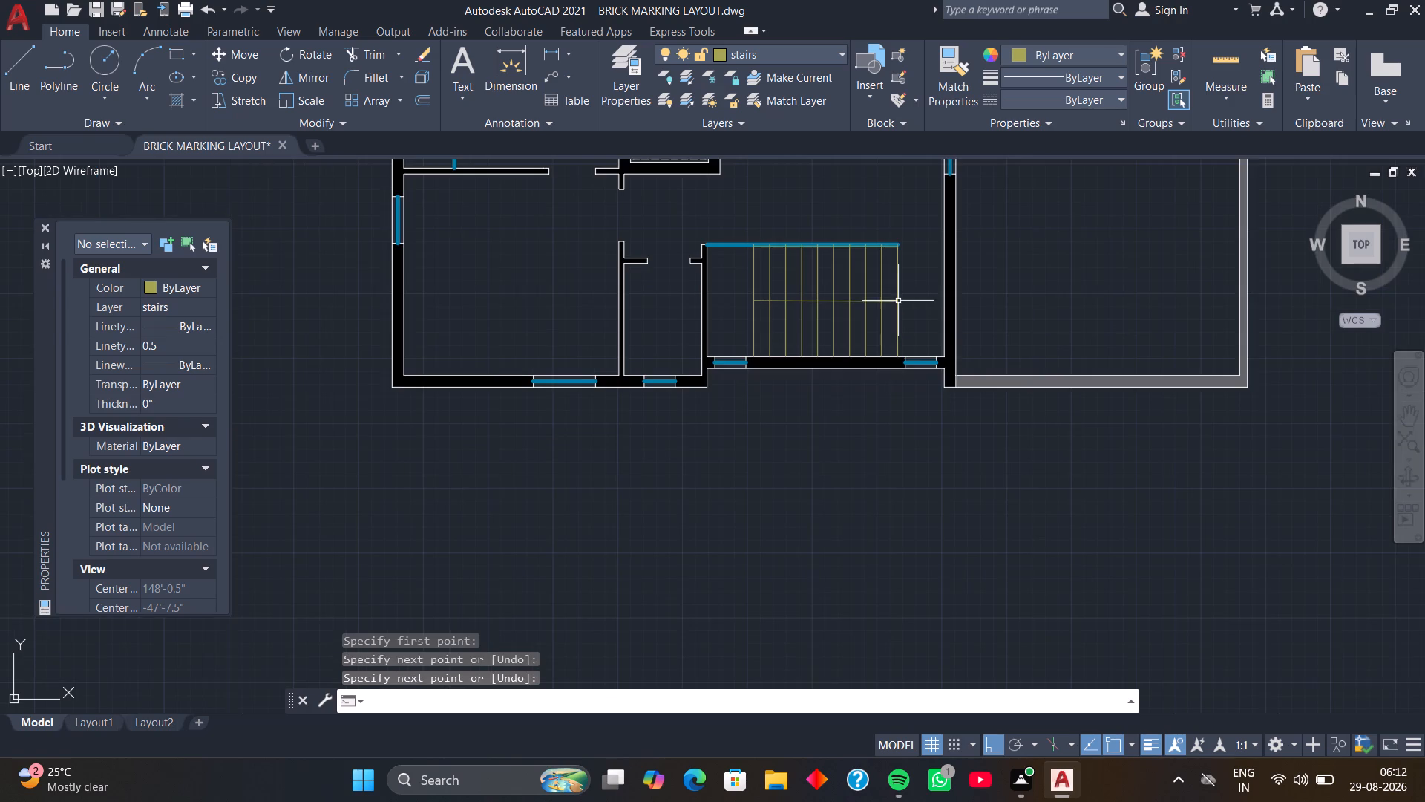
middle_click_drag(897, 318, 930, 303)
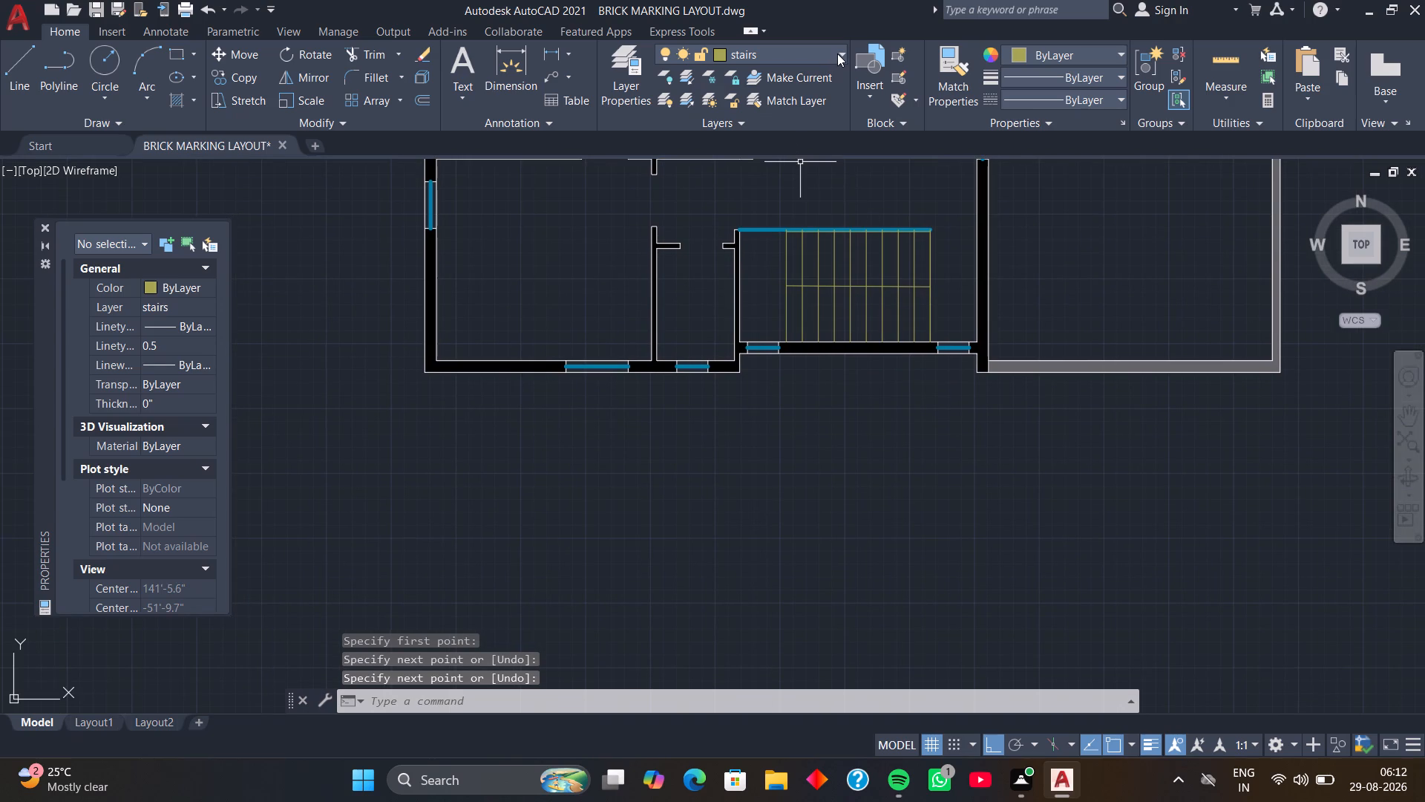
Draw a U-shaped path on the dotted line layer in ACAD_ISO02W100, from the right landing through the lower flight, ending about 5'-4" along the upper flight.
left_click(837, 53)
left_click(773, 210)
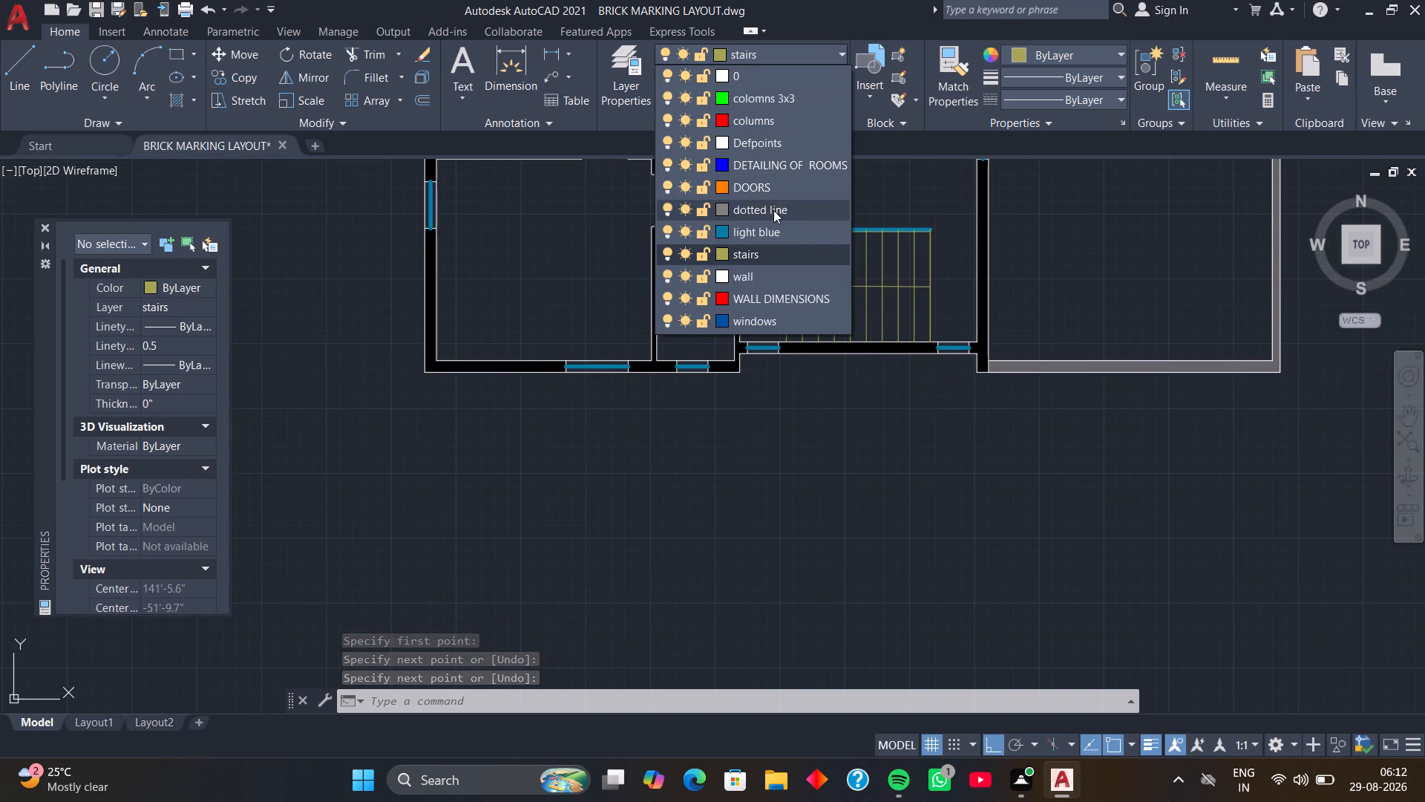
left_click(1118, 100)
left_click(1093, 163)
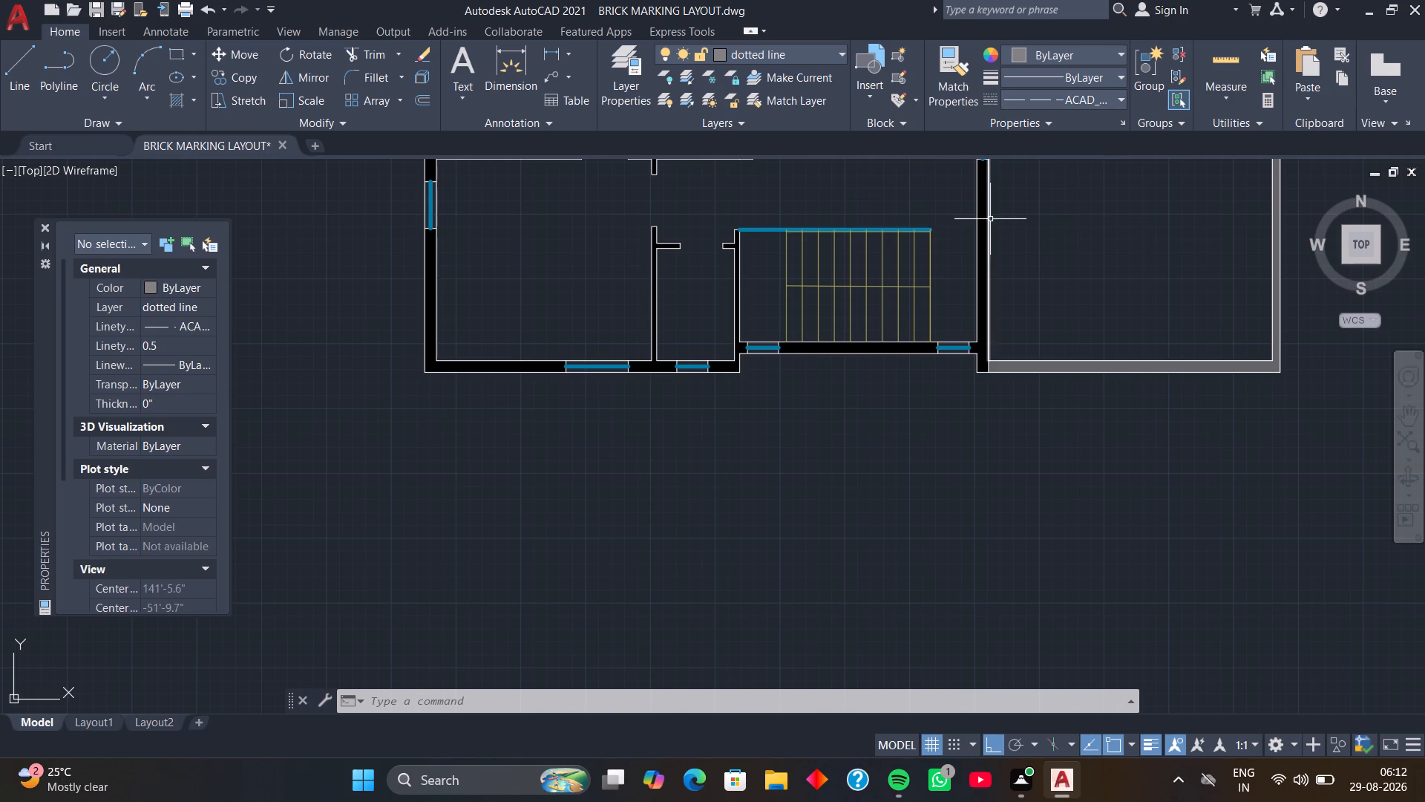
scroll(990, 219, "down", 1)
scroll(976, 264, "up", 3)
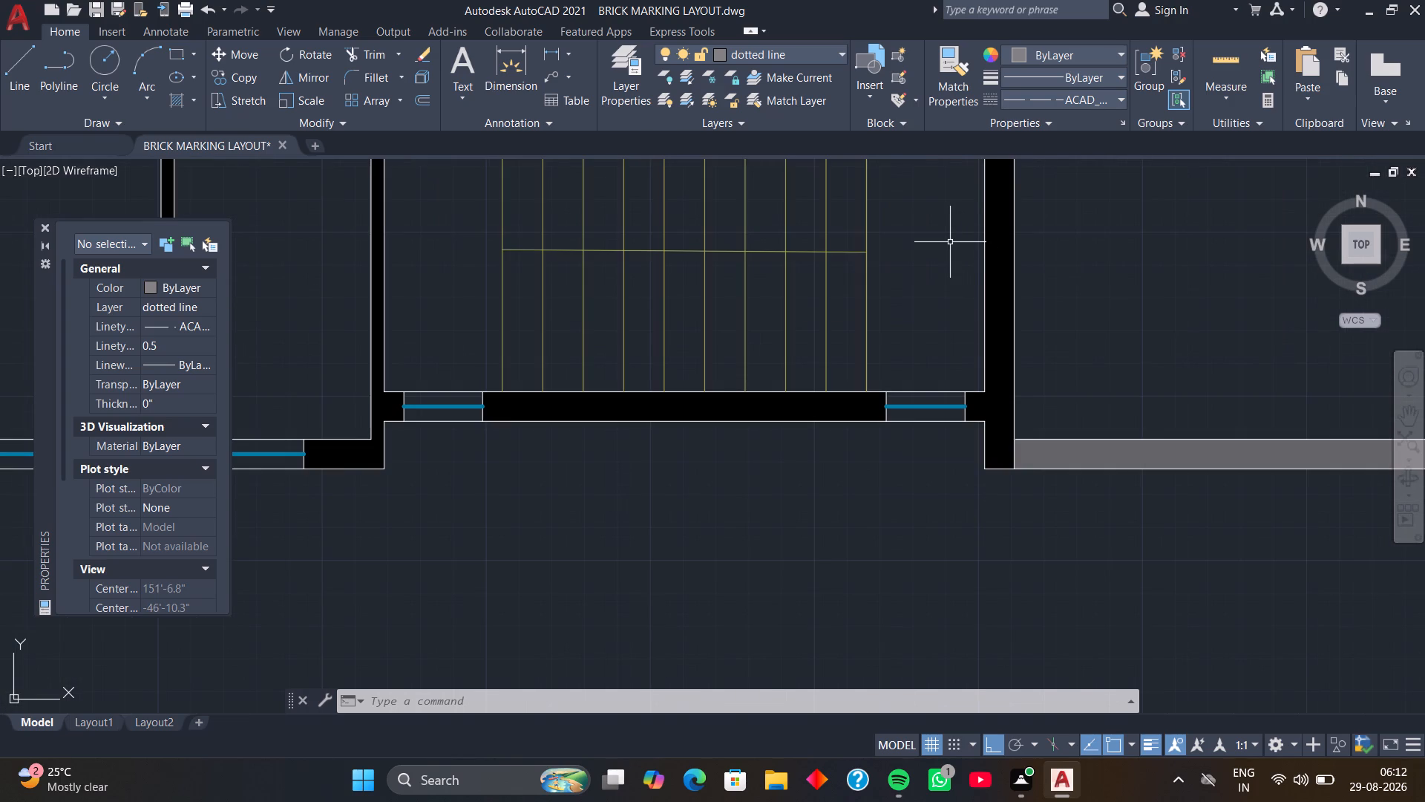
key("l")
key("space")
left_click(937, 212)
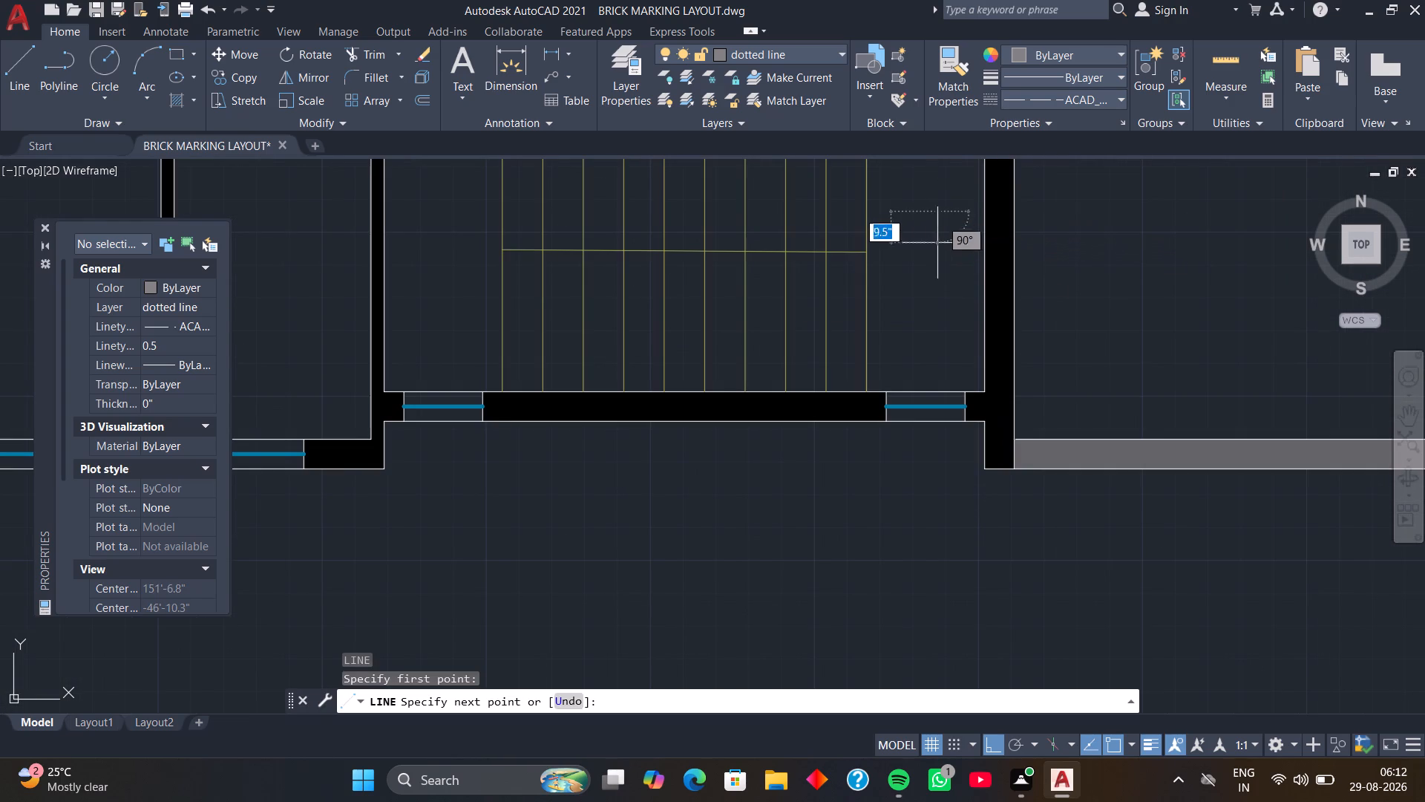
left_click(943, 325)
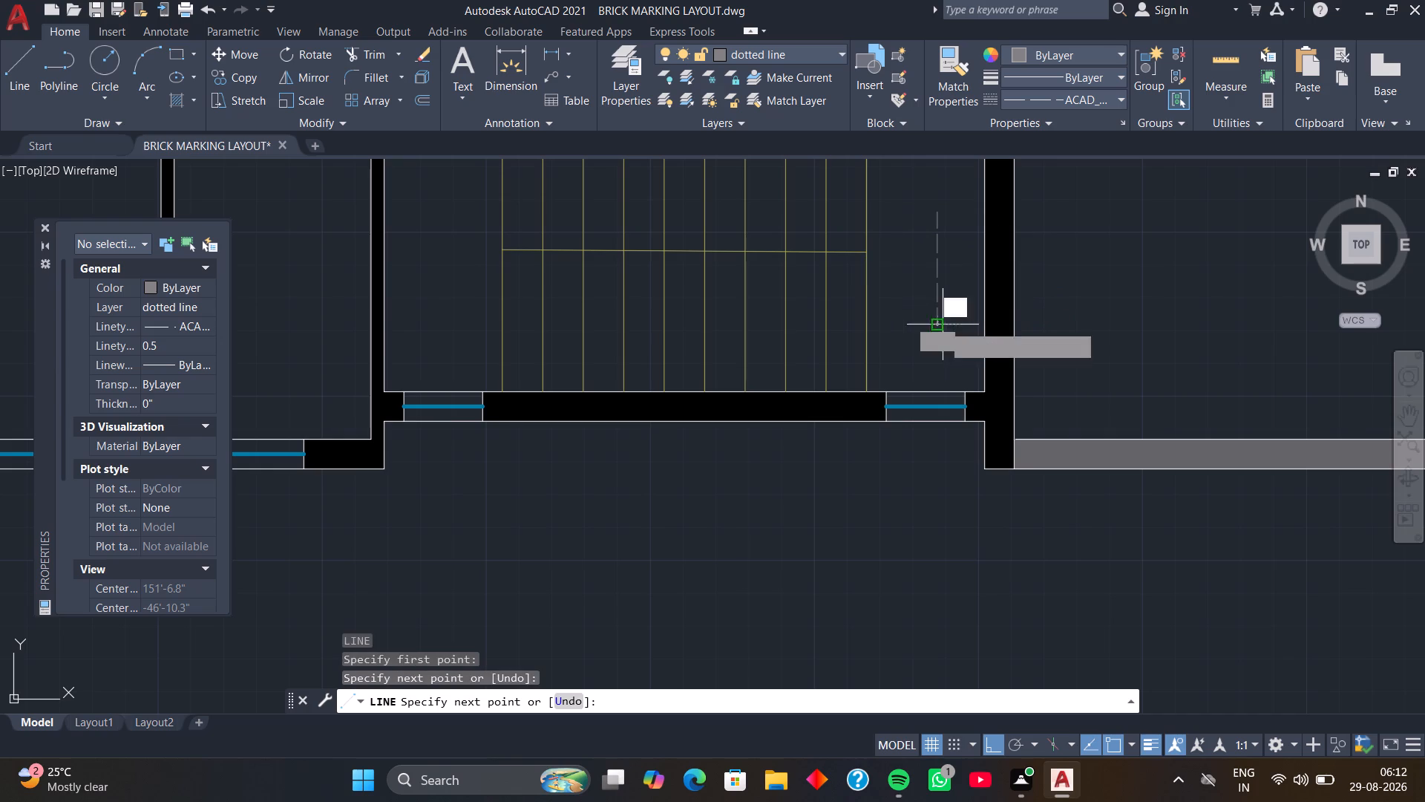
left_click(445, 325)
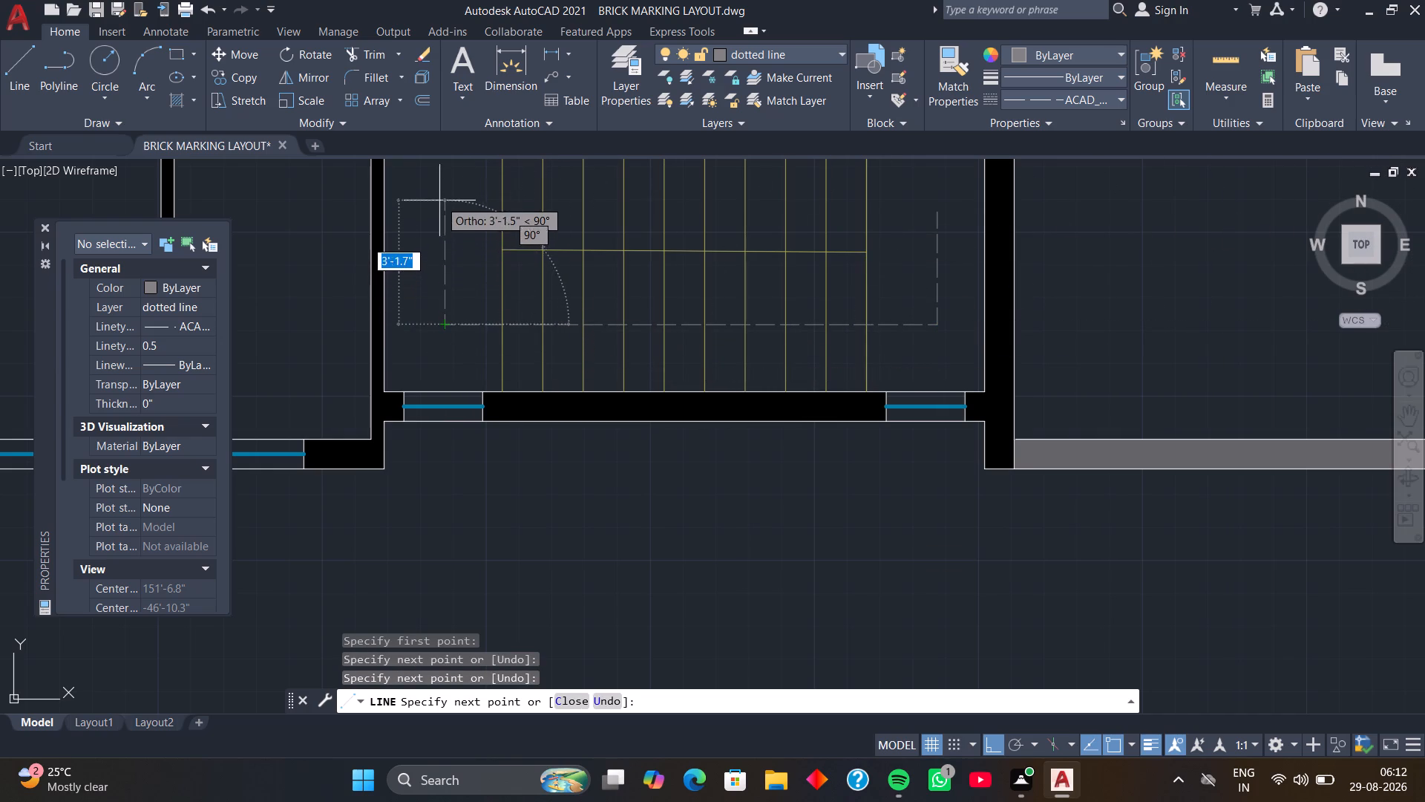
left_click(439, 181)
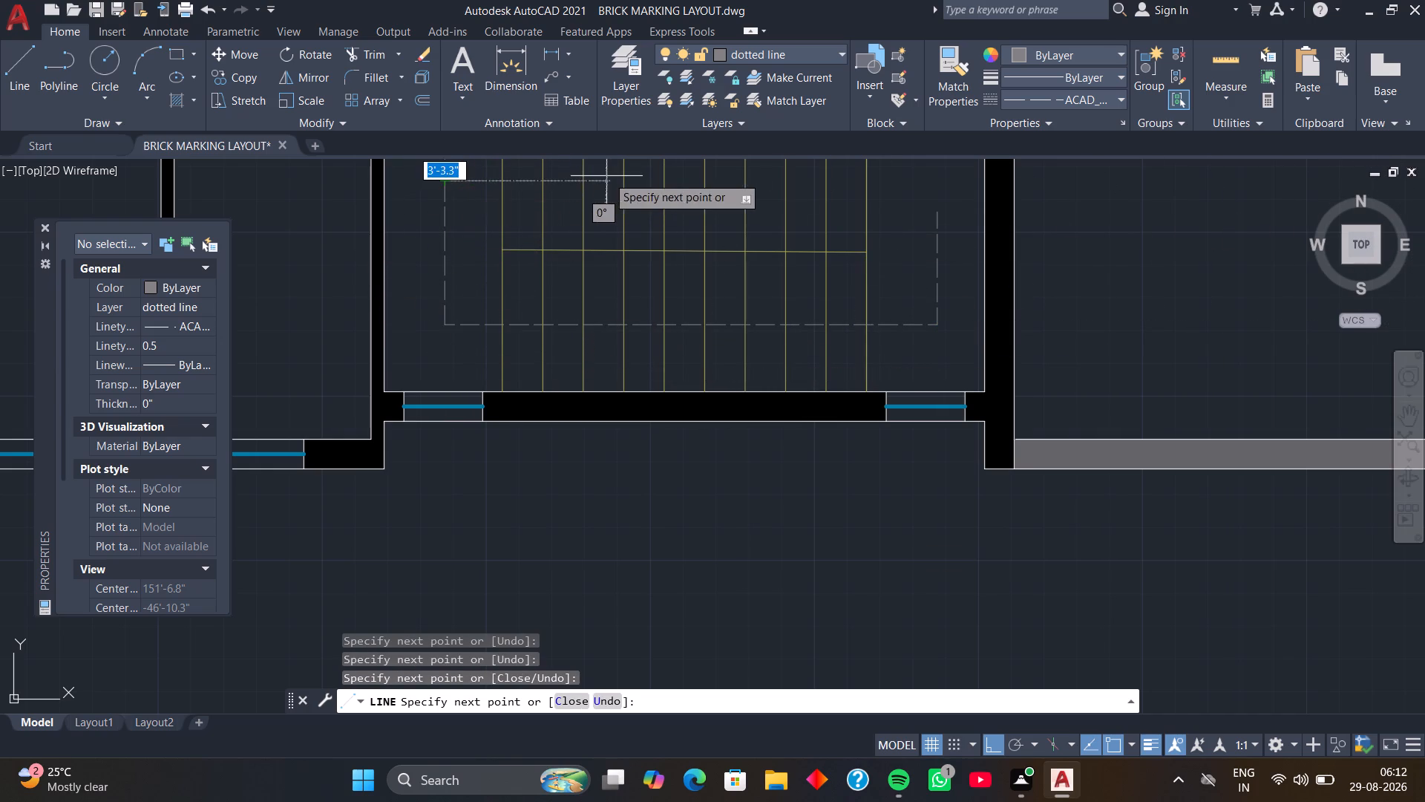
left_click(660, 186)
Draw half an arrowhead at the path's end: a short vertical line down and a slanted line about 3.4" long to the tip.
scroll(660, 186, "up", 3)
middle_click_drag(660, 186, 672, 354)
scroll(672, 349, "up", 3)
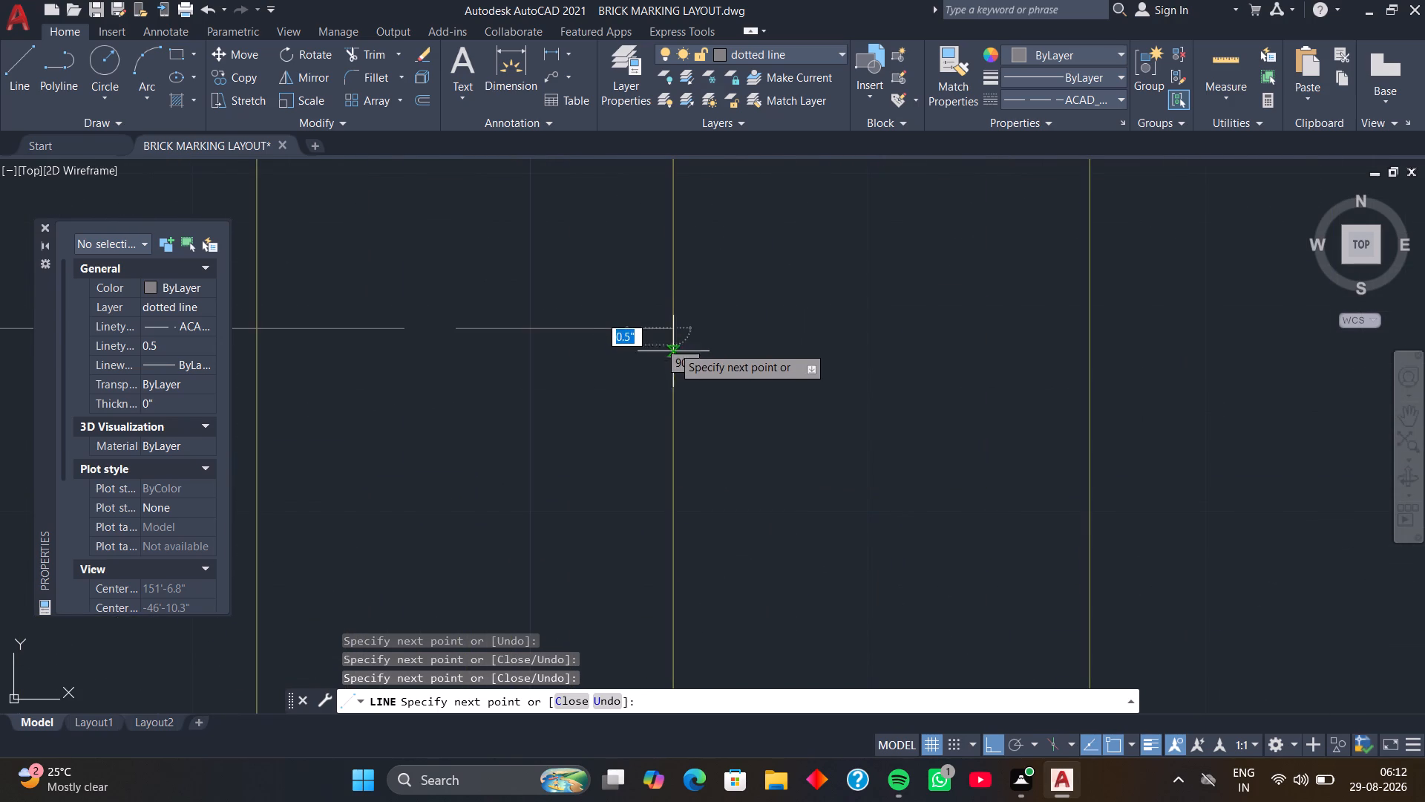
left_click(674, 371)
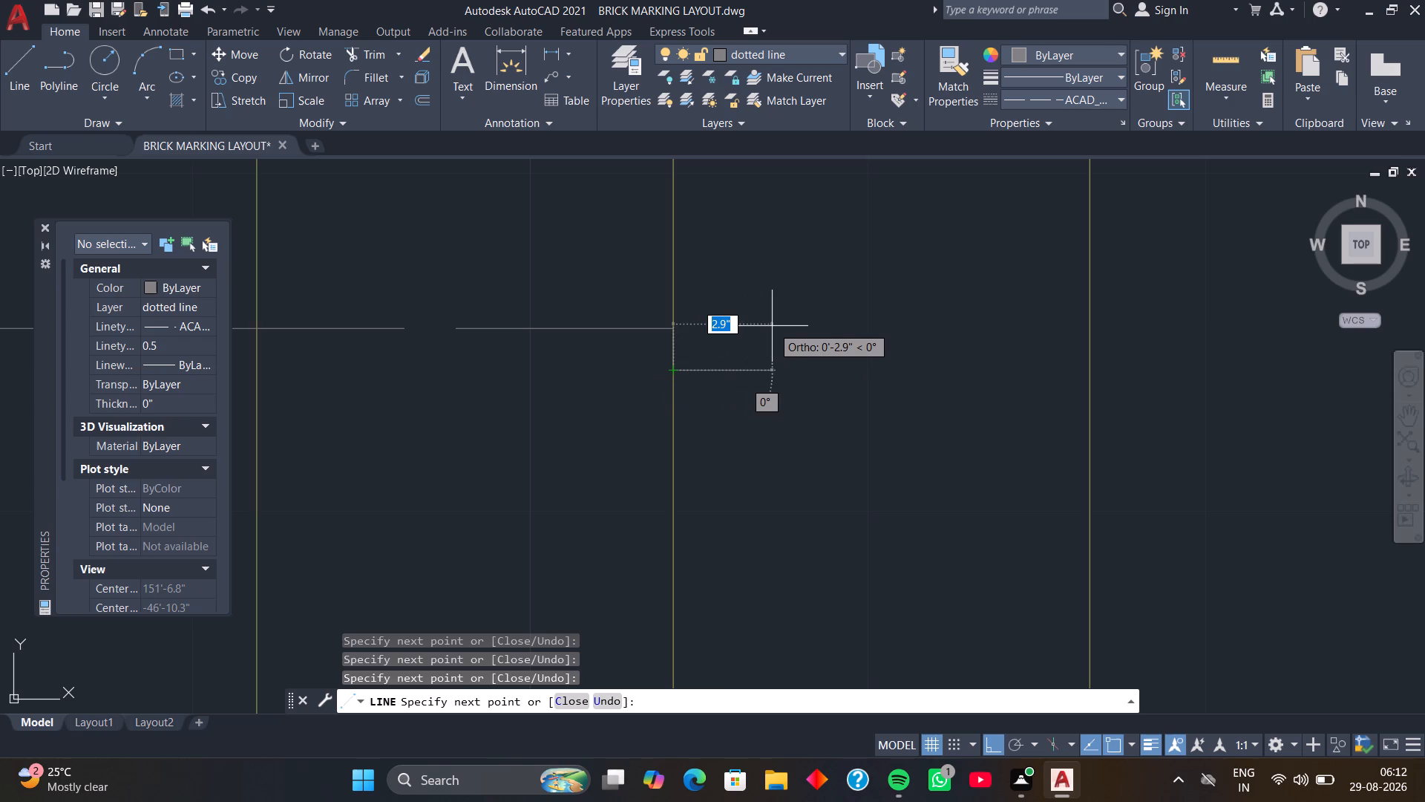
key("F8")
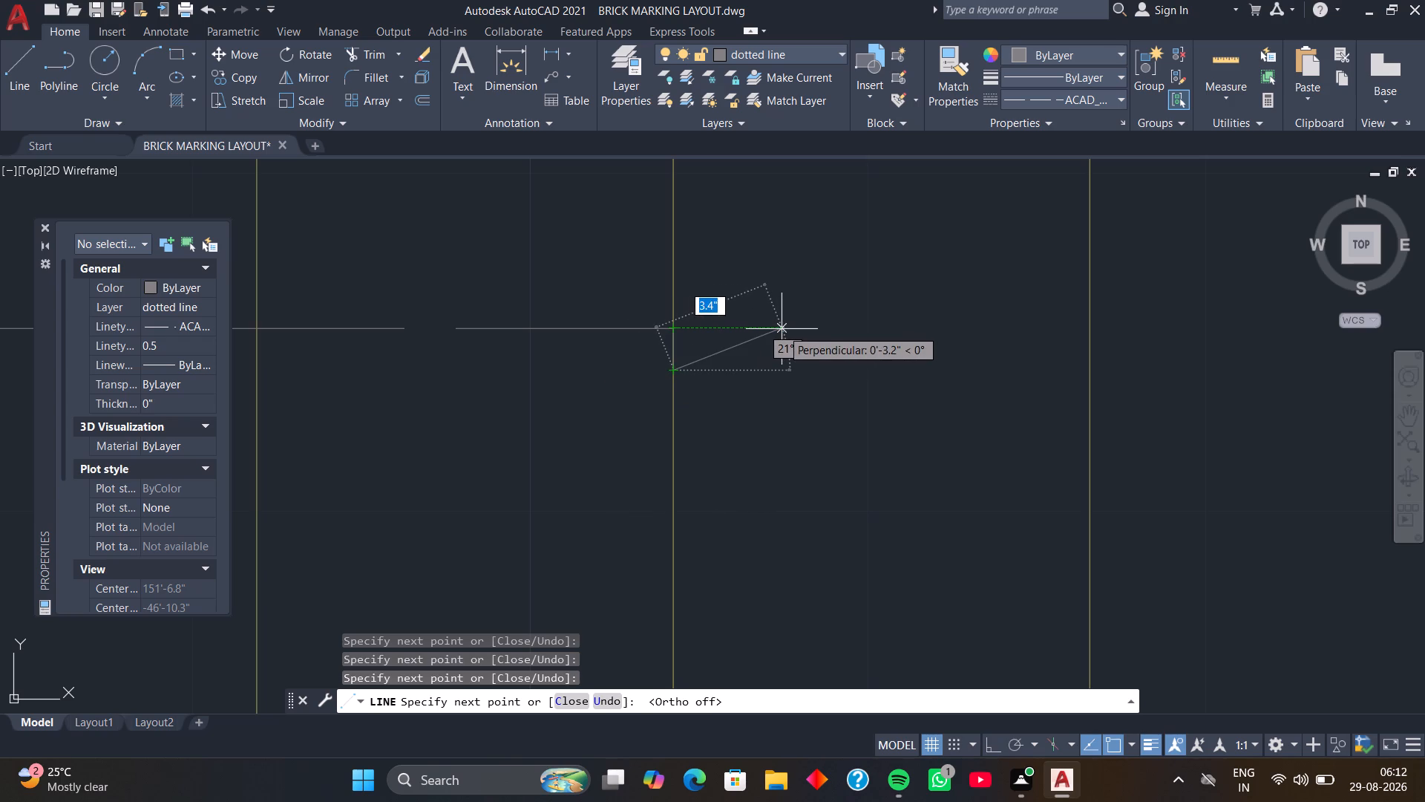
left_click(782, 329)
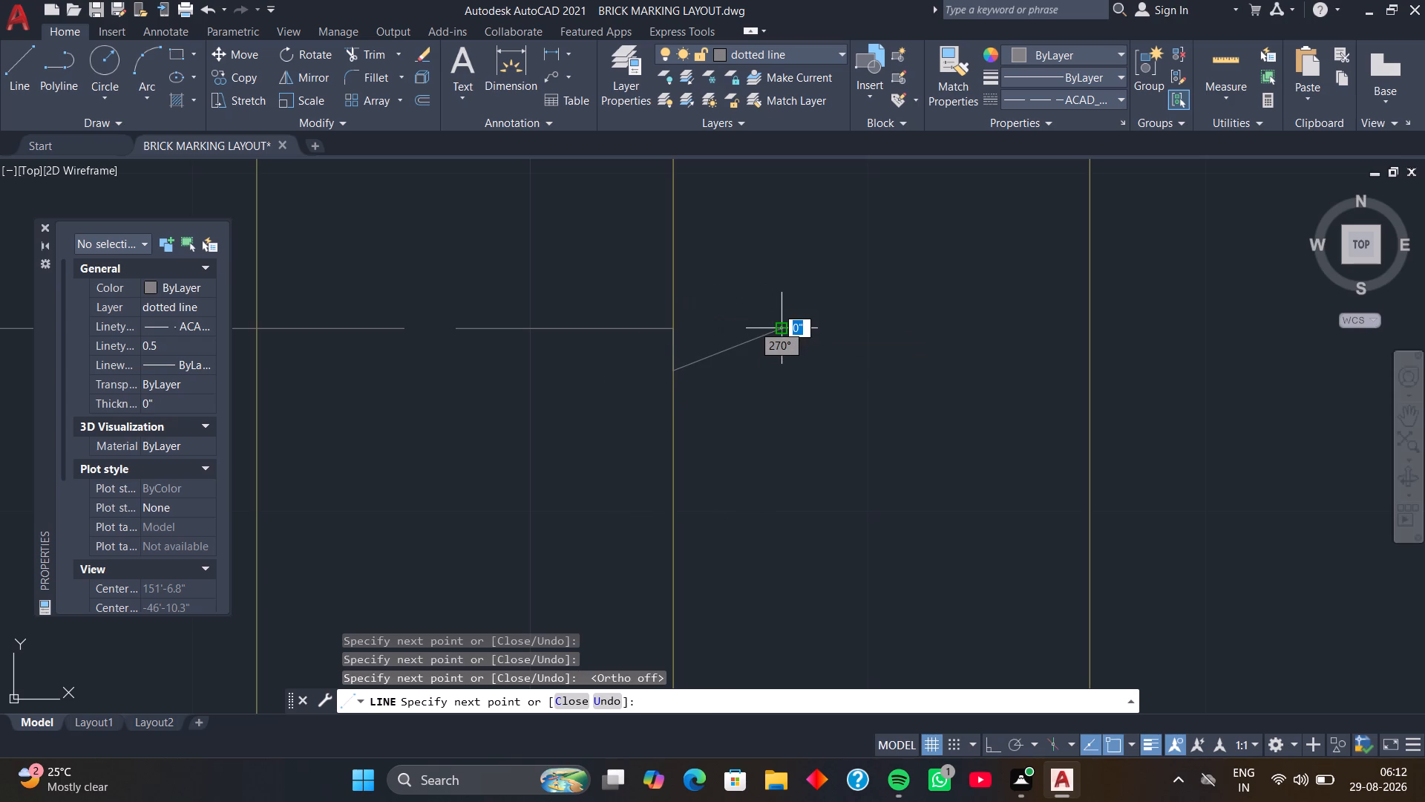
key("space")
Mirror the two half-arrowhead lines about the path's horizontal axis, keeping the originals.
left_click(769, 336)
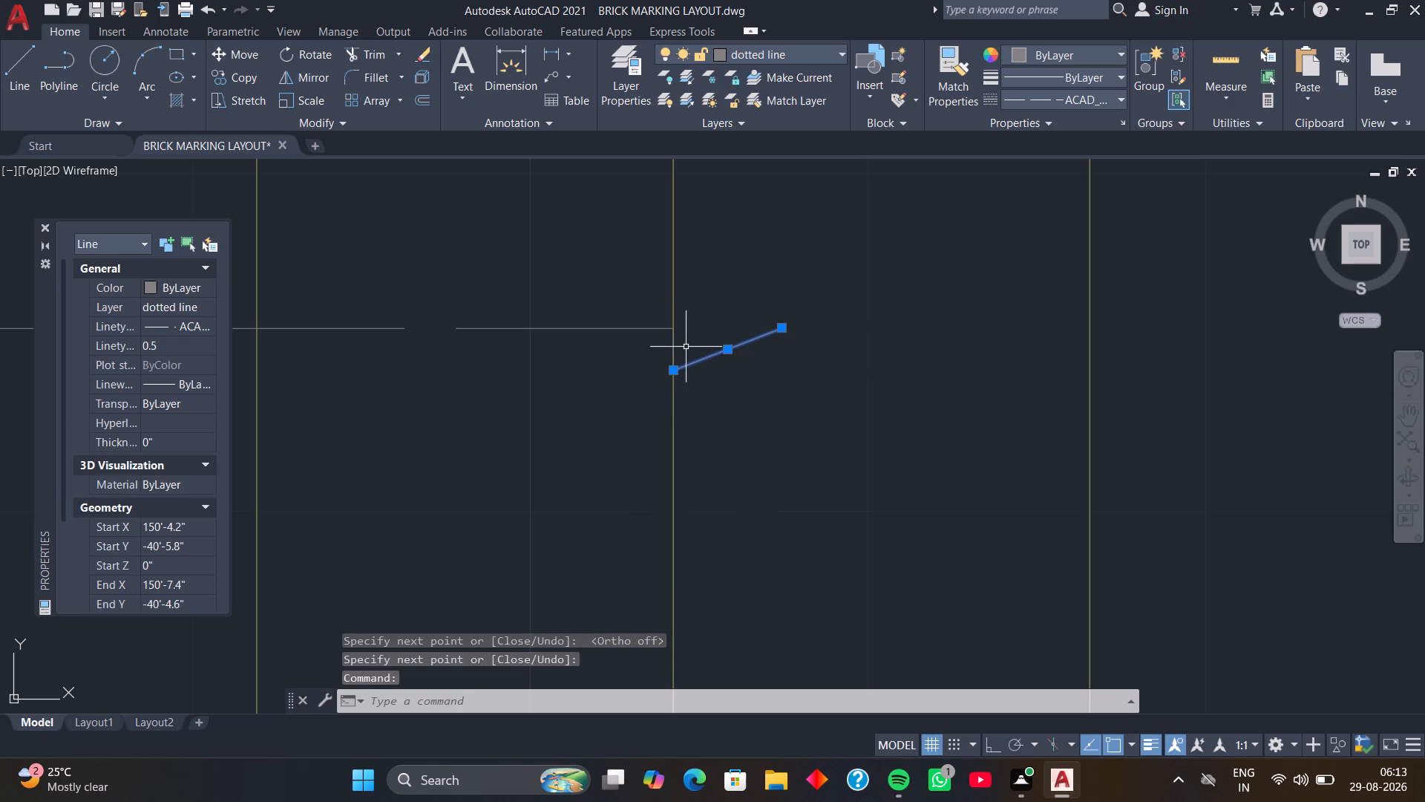
left_click(673, 347)
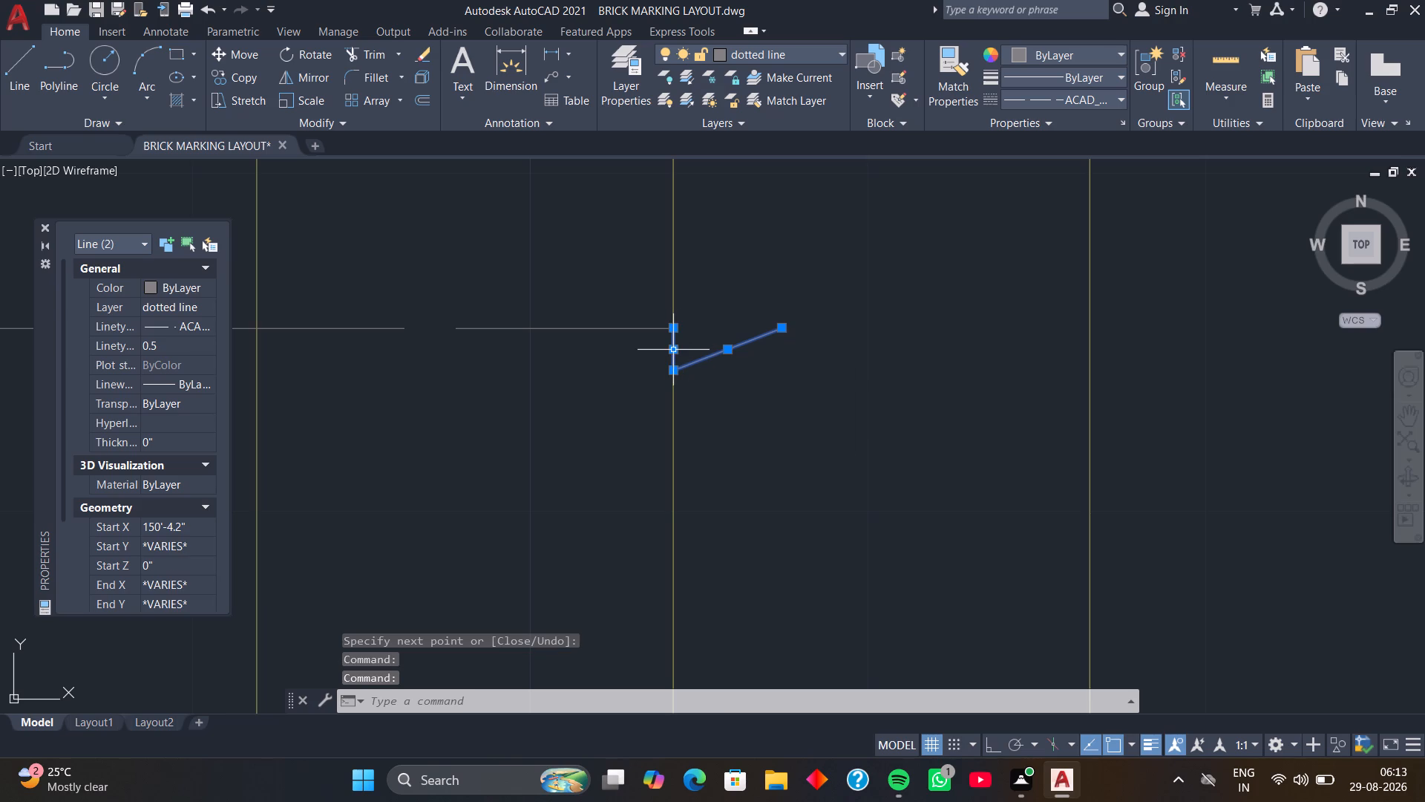
key("m")
type("i")
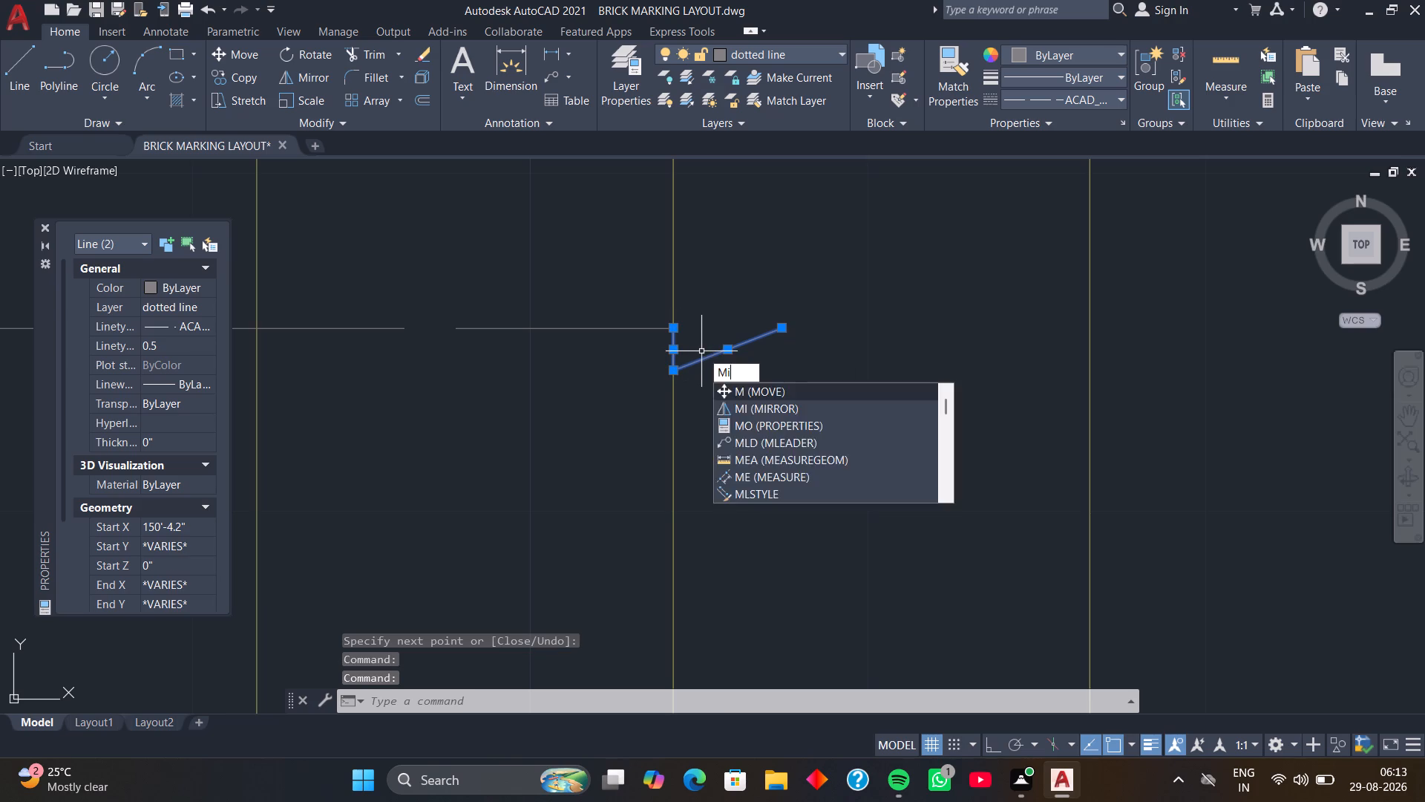
key("space")
left_click(672, 331)
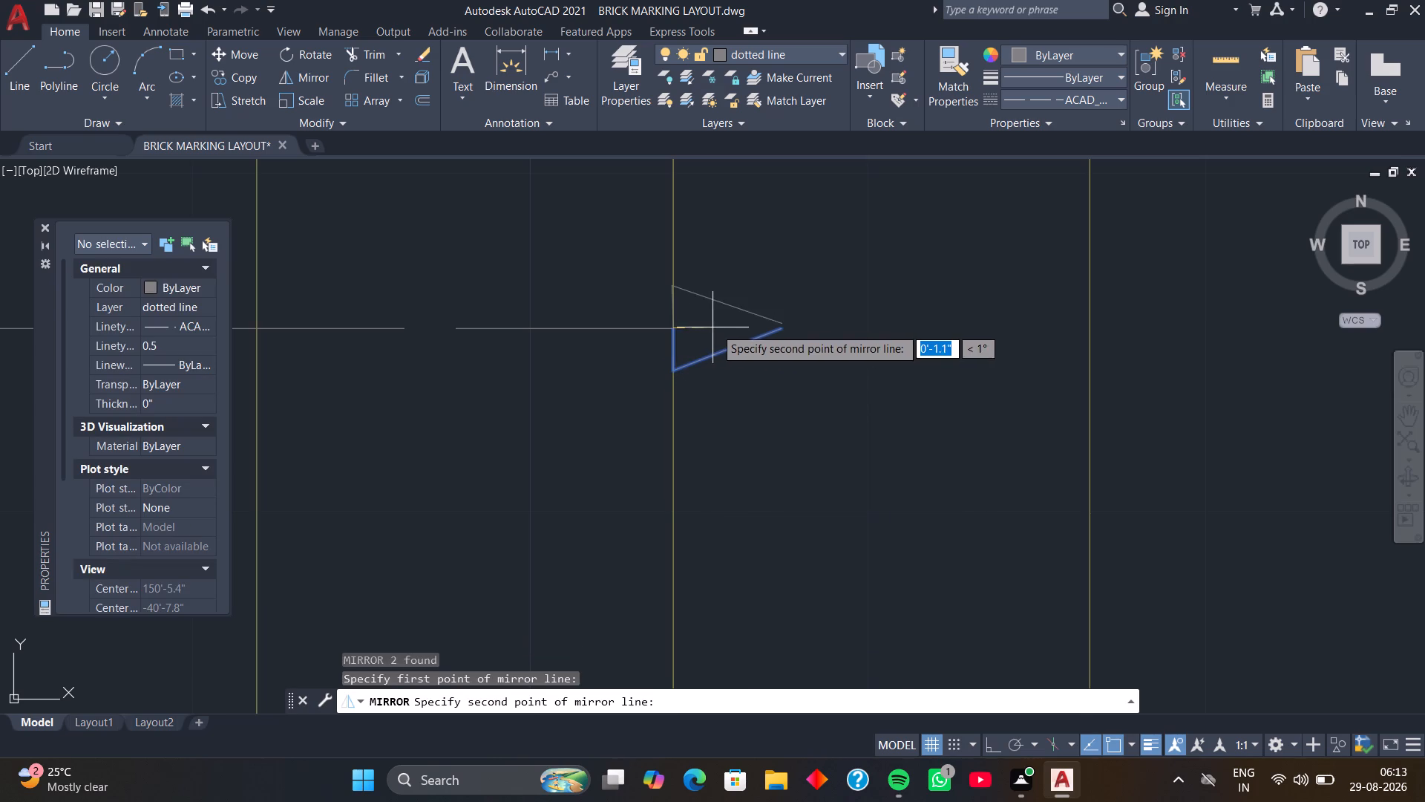
left_click(776, 327)
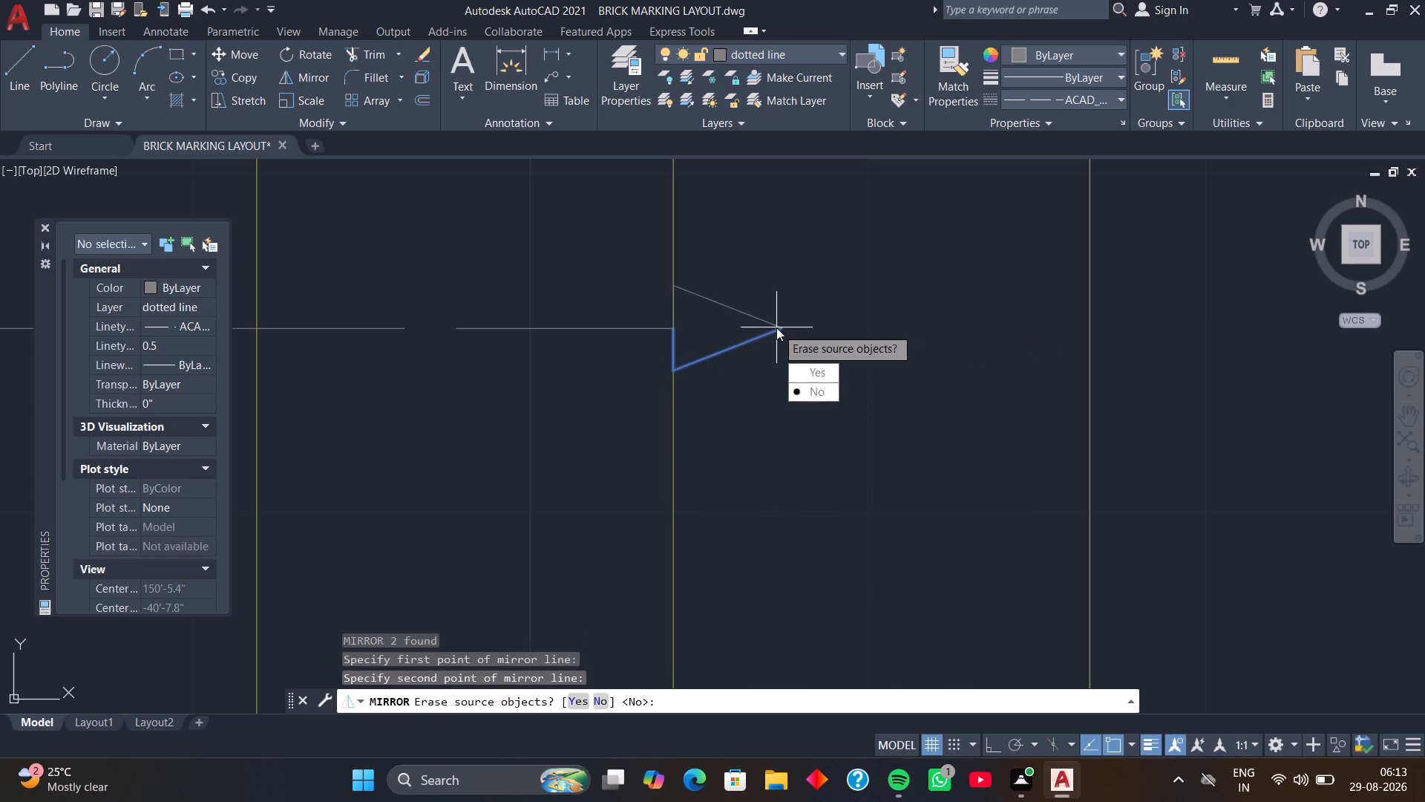
key("space")
Extend the staircase's horizontal dividing line to the inner face of the room's right wall.
scroll(807, 347, "down", 3)
middle_click_drag(813, 392, 790, 304)
scroll(788, 302, "down", 2)
middle_click_drag(797, 346, 733, 307)
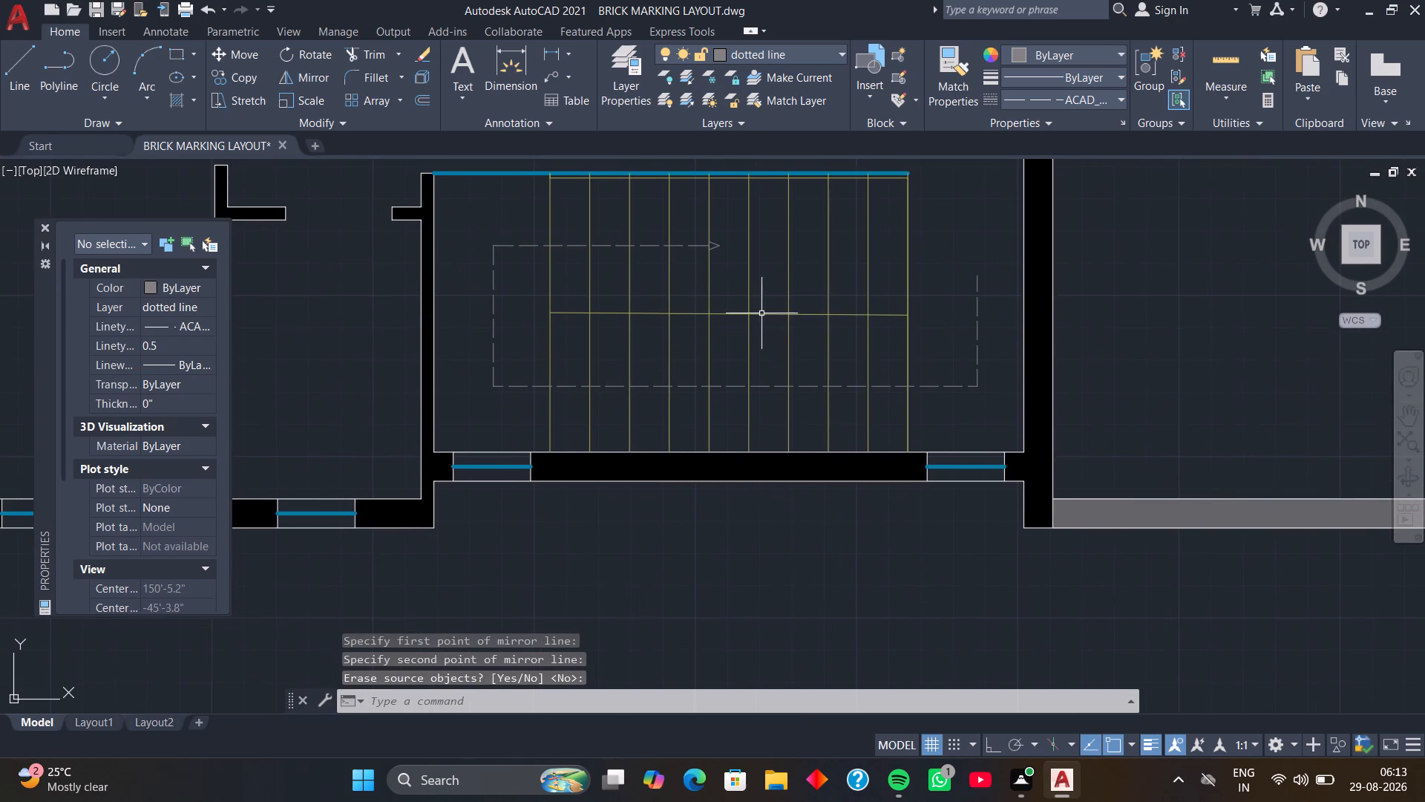
middle_click_drag(867, 327, 807, 319)
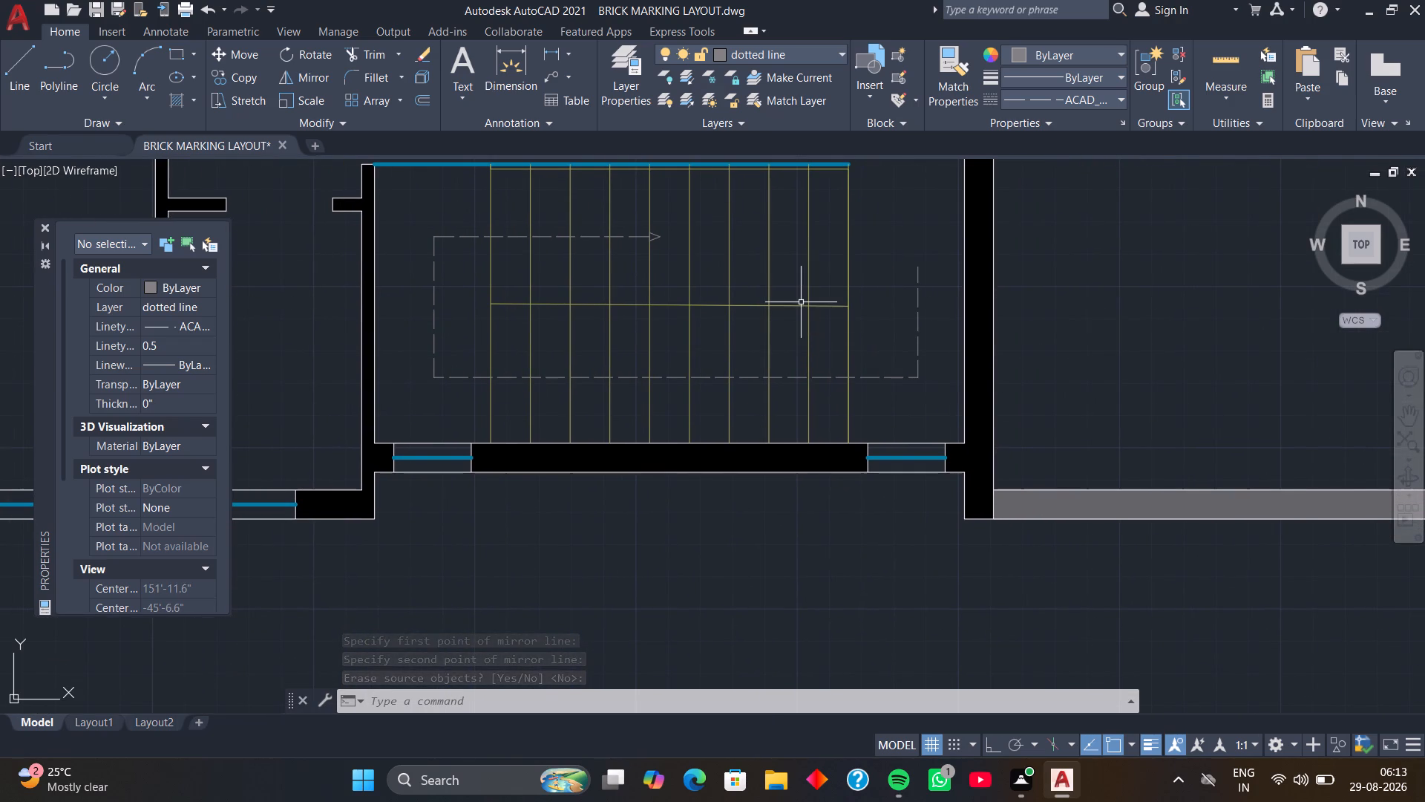
type("ex")
key("space")
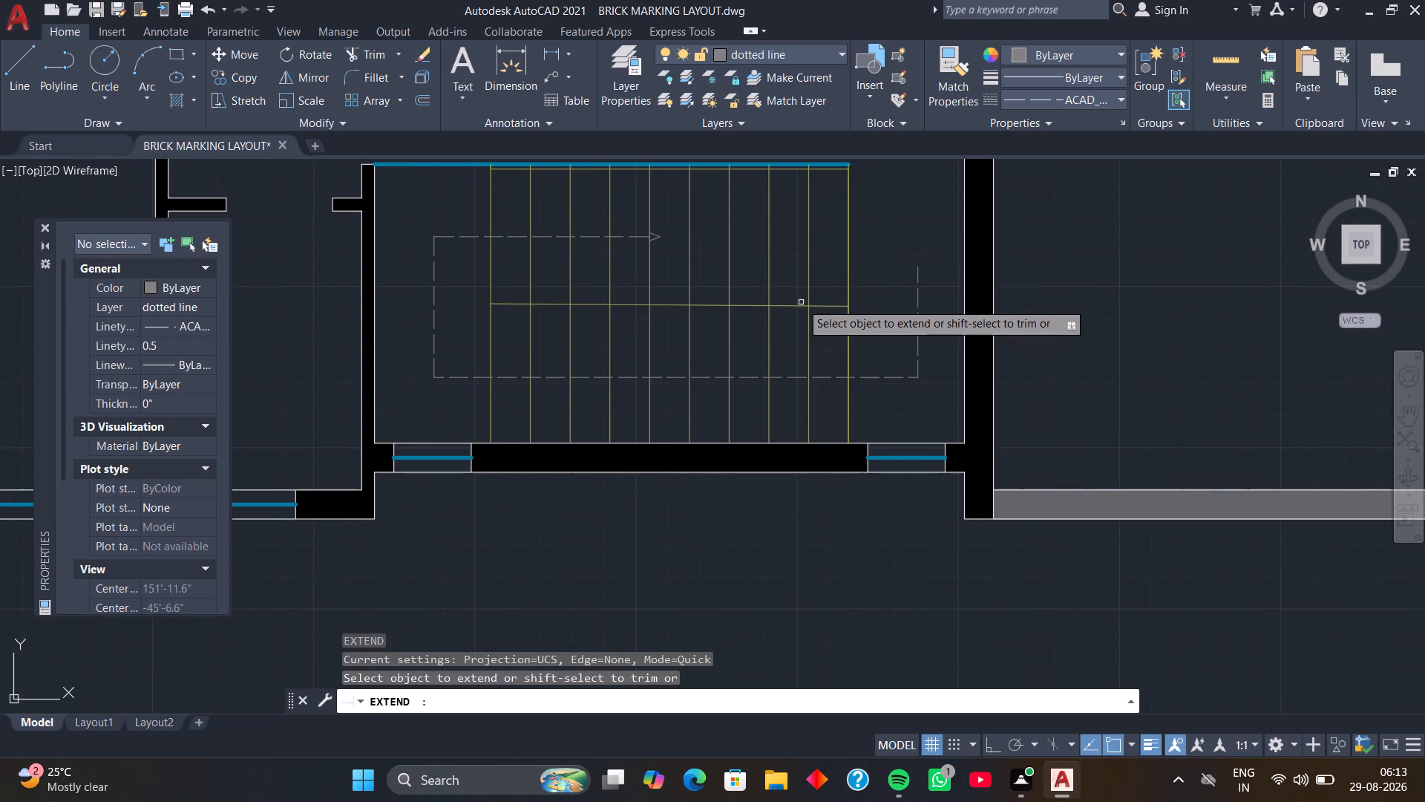
left_click(798, 306)
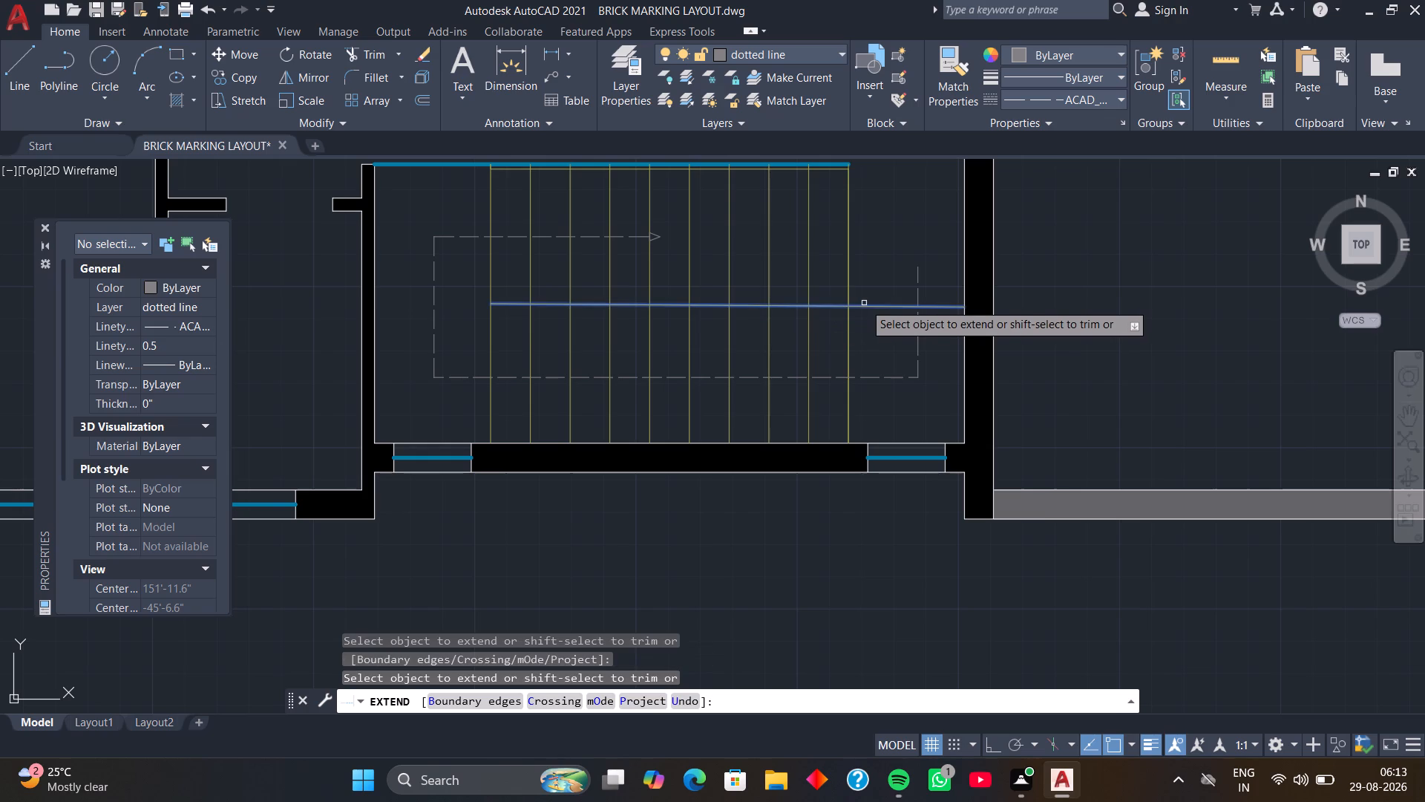
left_click(865, 304)
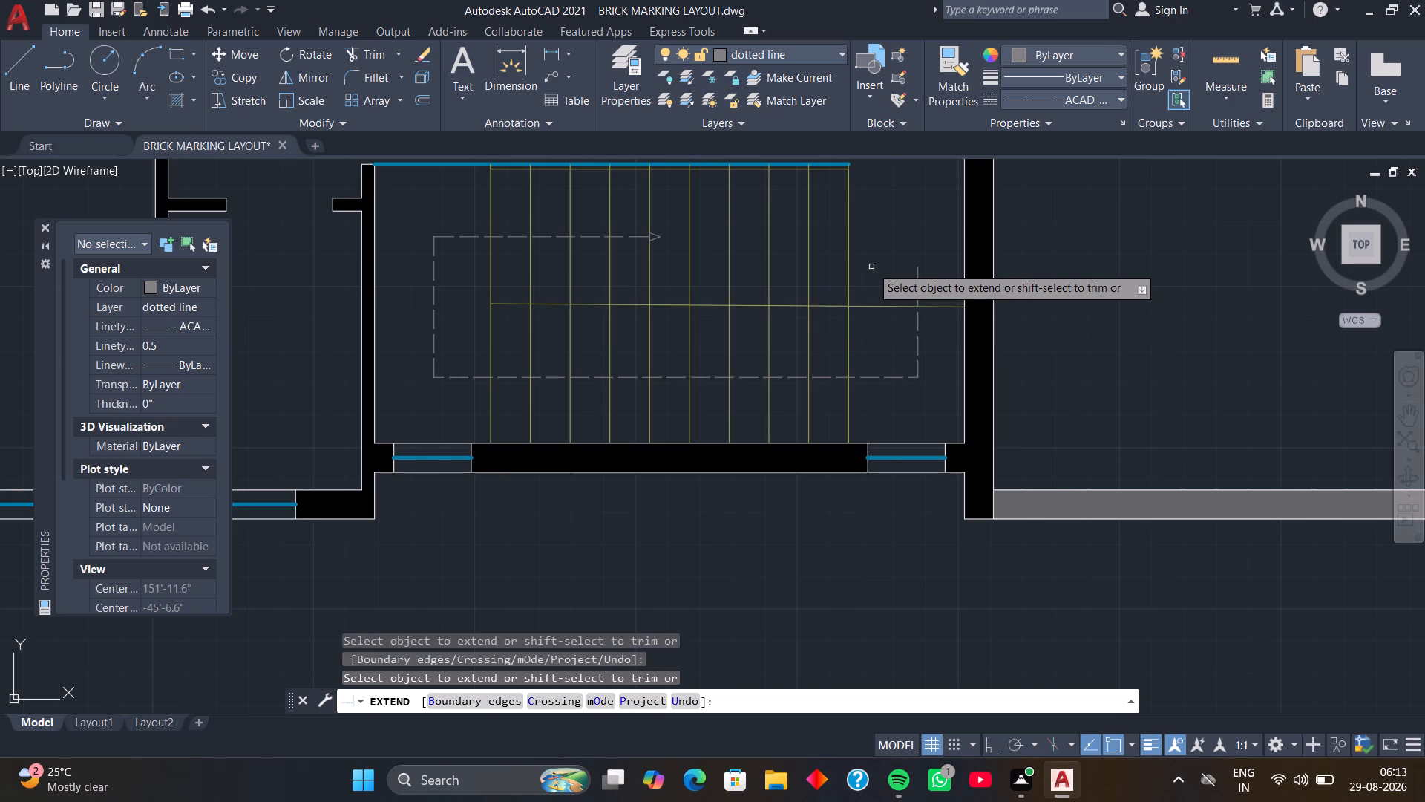
key("space")
On the stairs layer with ByLayer linetype, draw 3' along the upper plan's stair-room bottom wall from its left inner corner, then vertically almost to the left wall's end.
scroll(871, 267, "down", 1)
middle_click_drag(871, 249, 809, 237)
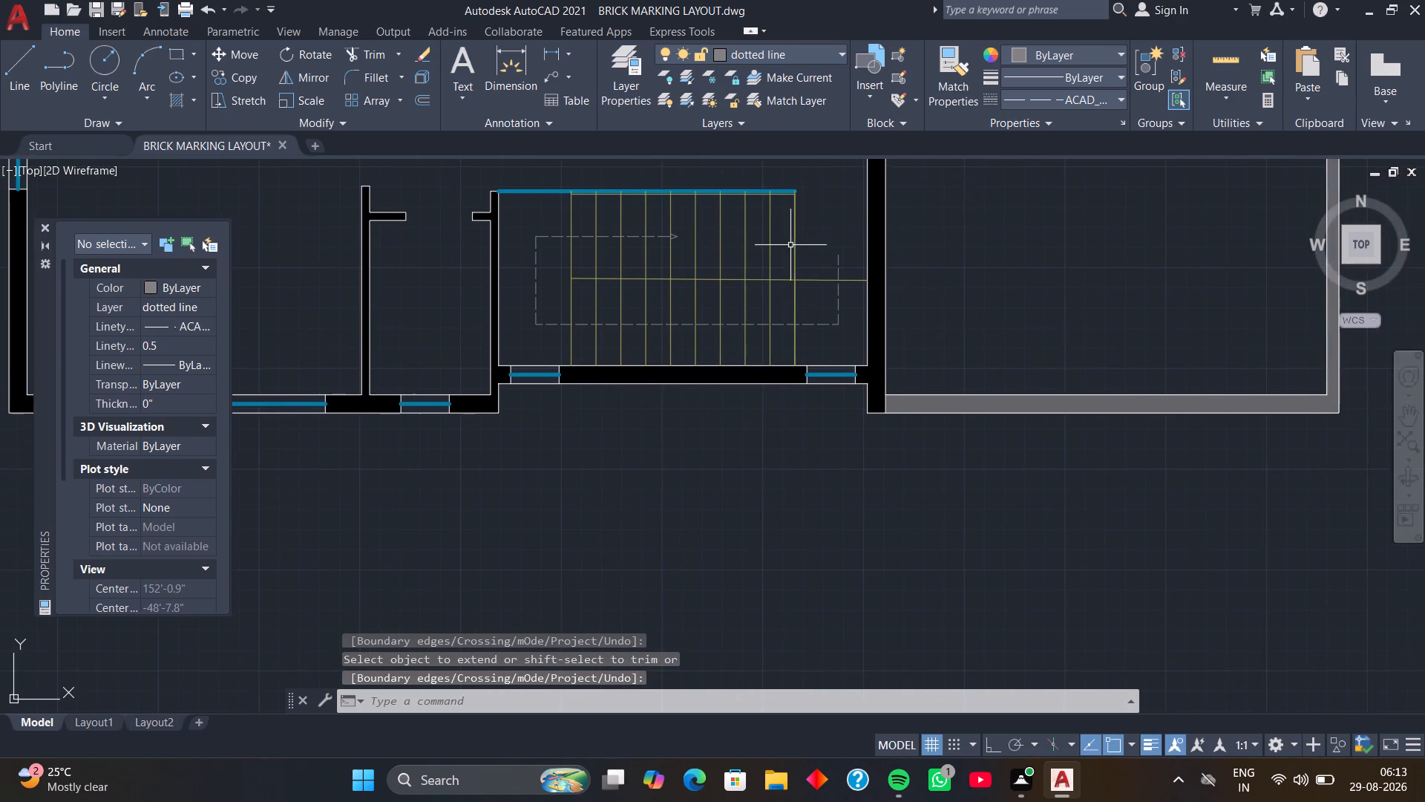
scroll(813, 223, "down", 1)
middle_click_drag(821, 216, 776, 388)
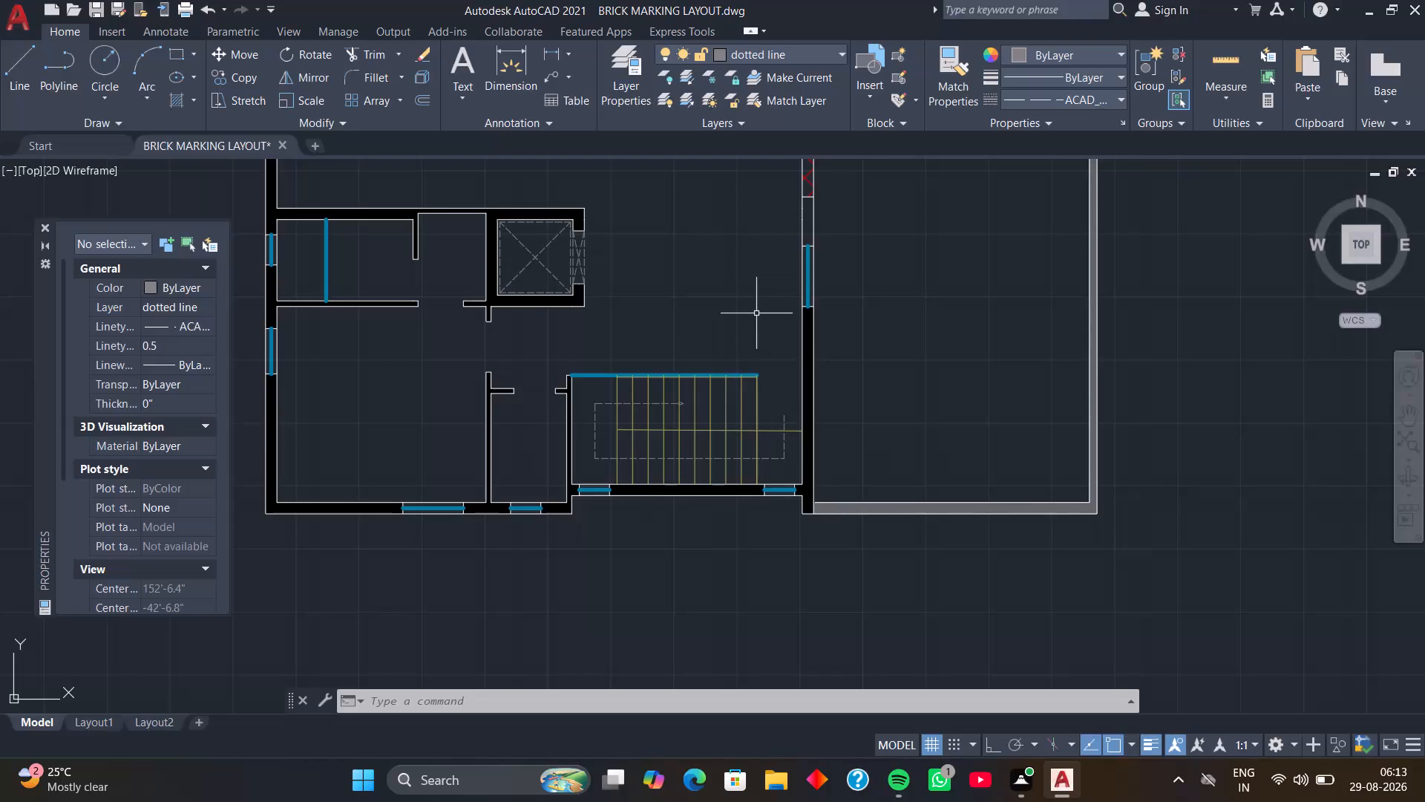
scroll(621, 355, "down", 1)
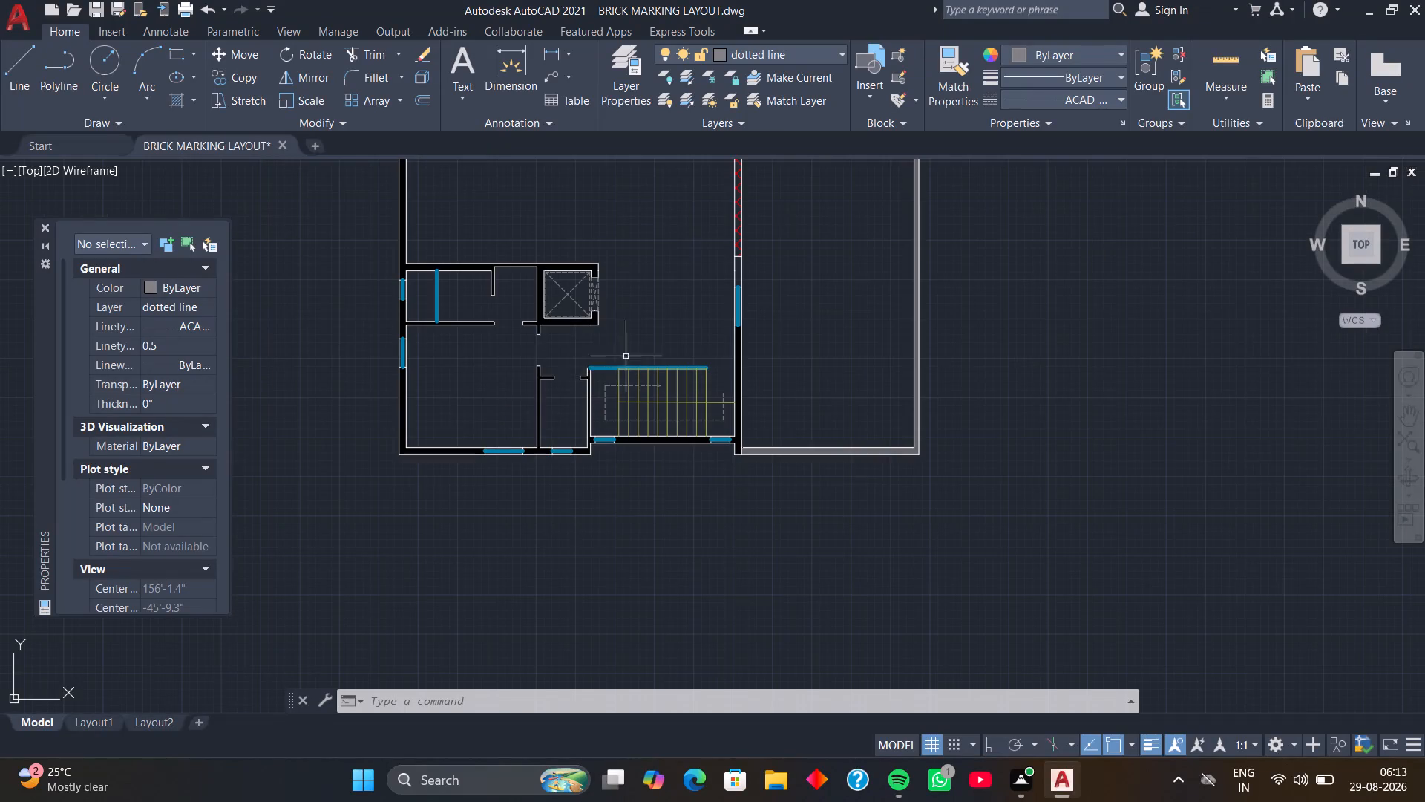
scroll(583, 315, "down", 2)
middle_click_drag(606, 243, 660, 479)
middle_click_drag(655, 336, 654, 349)
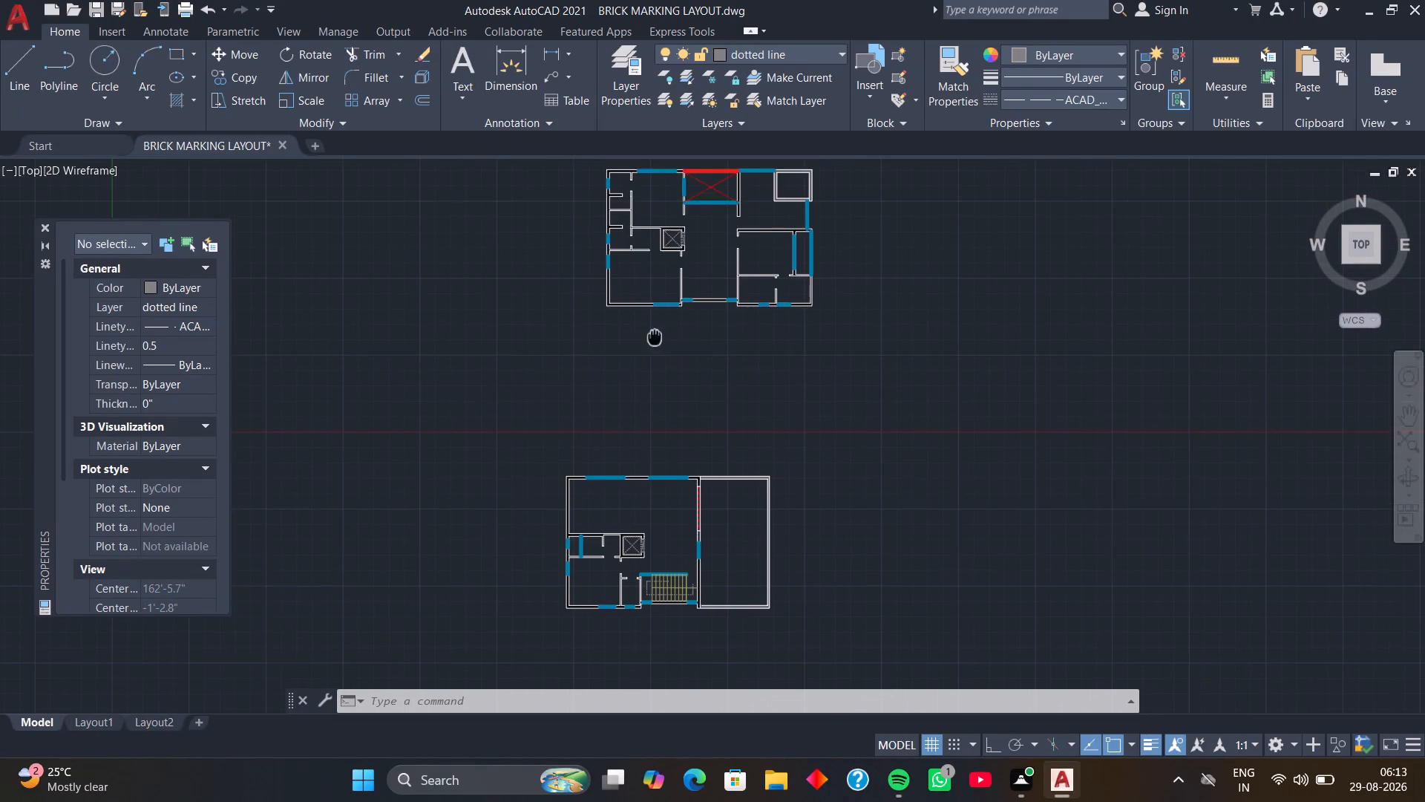
middle_click_drag(654, 349, 616, 460)
scroll(643, 414, "up", 6)
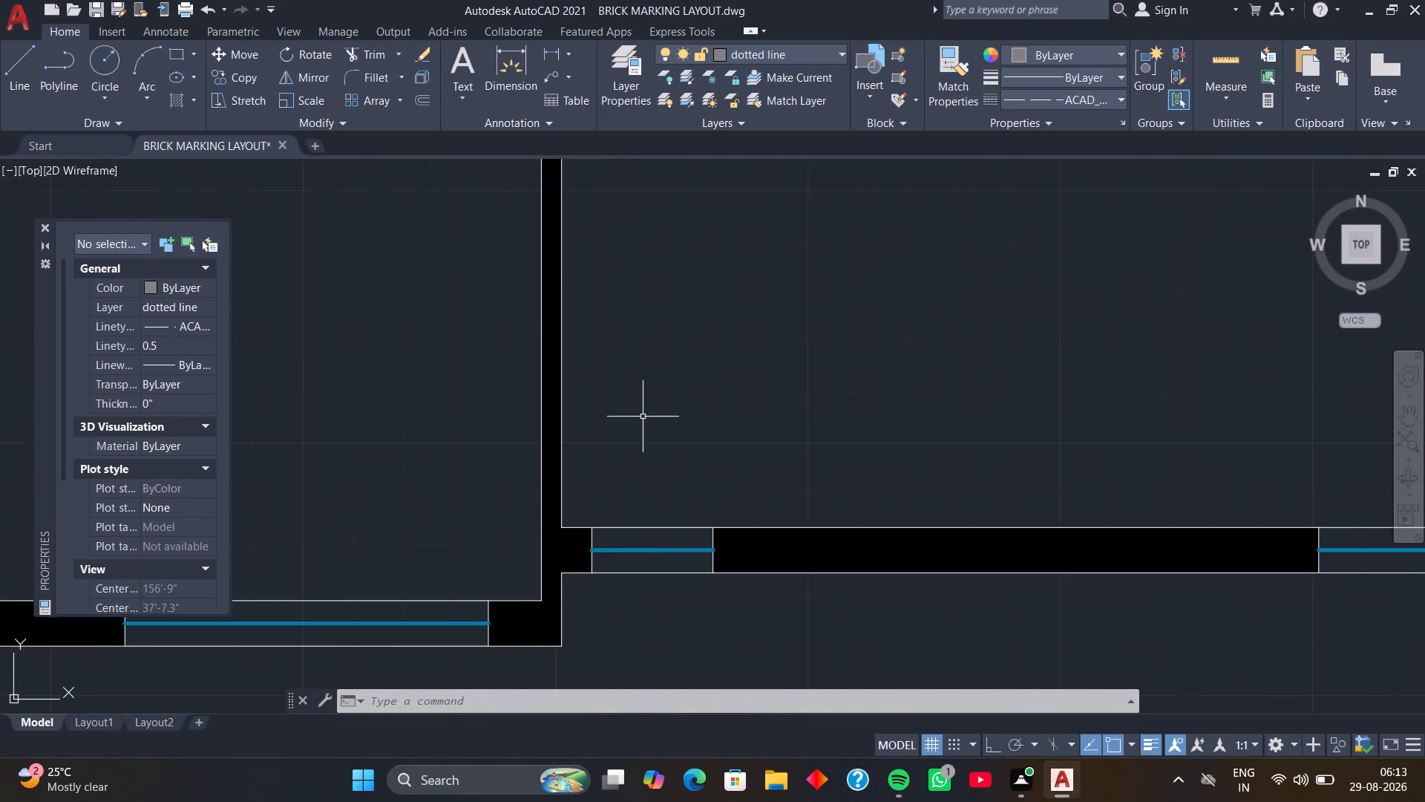
scroll(643, 417, "down", 2)
middle_click_drag(643, 431, 548, 374)
middle_click_drag(554, 386, 547, 380)
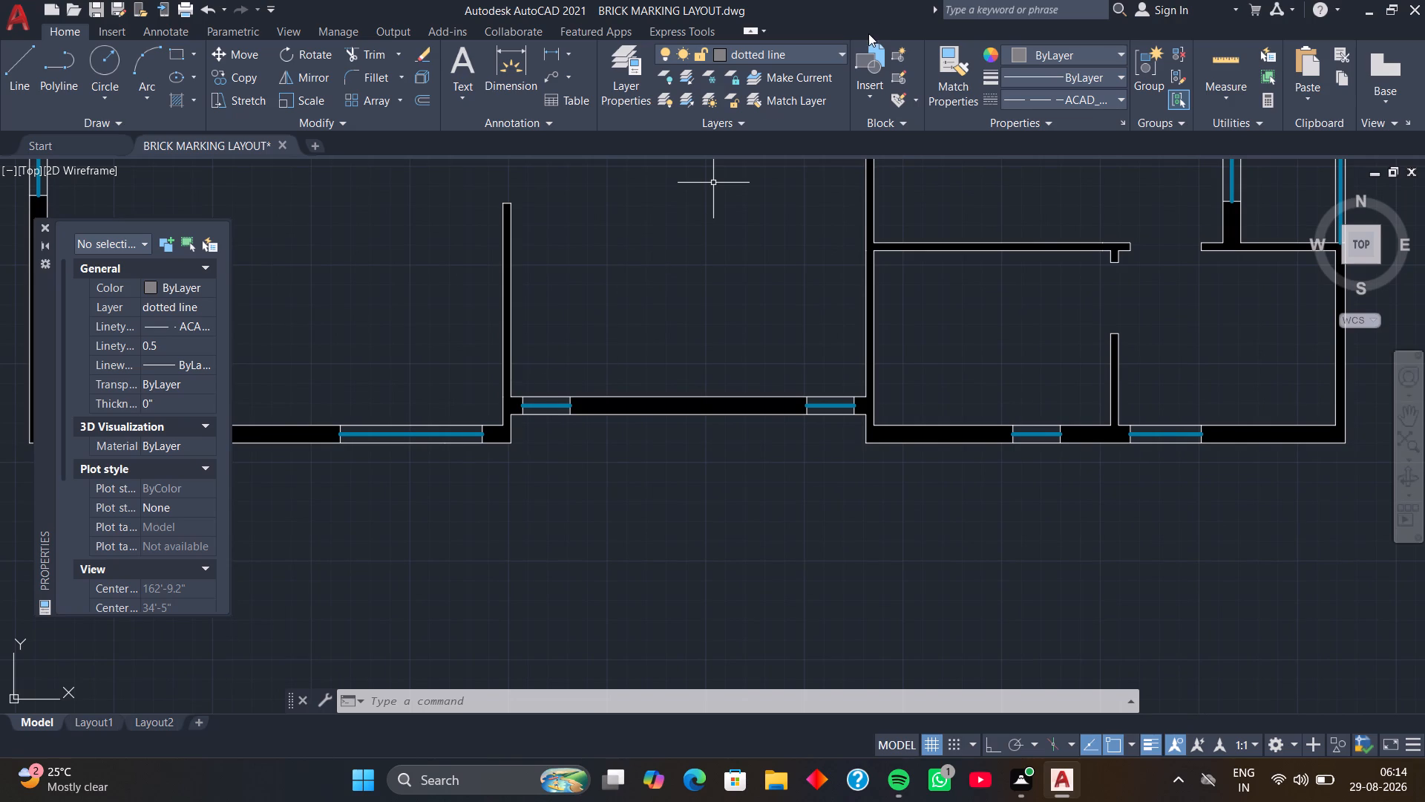
left_click(842, 53)
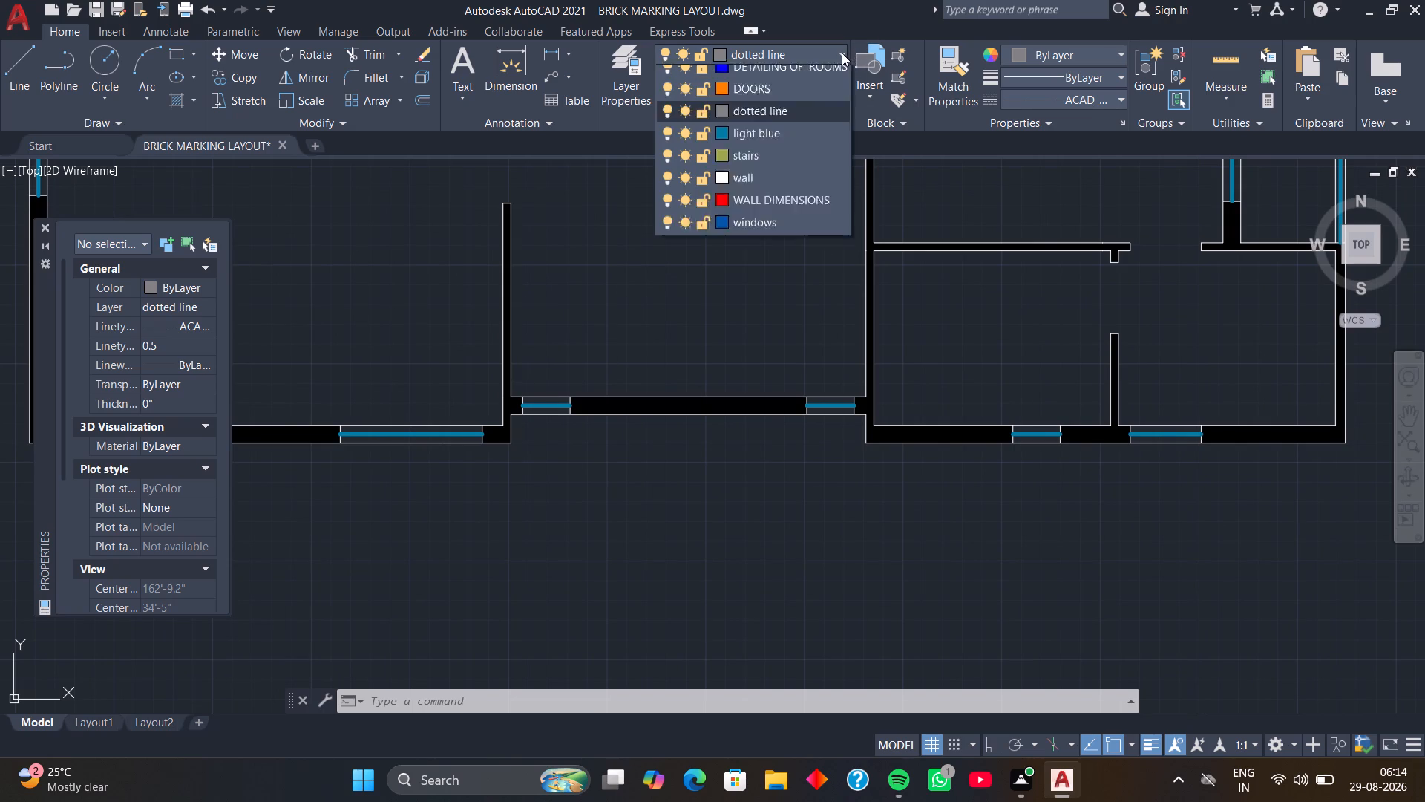
left_click(748, 262)
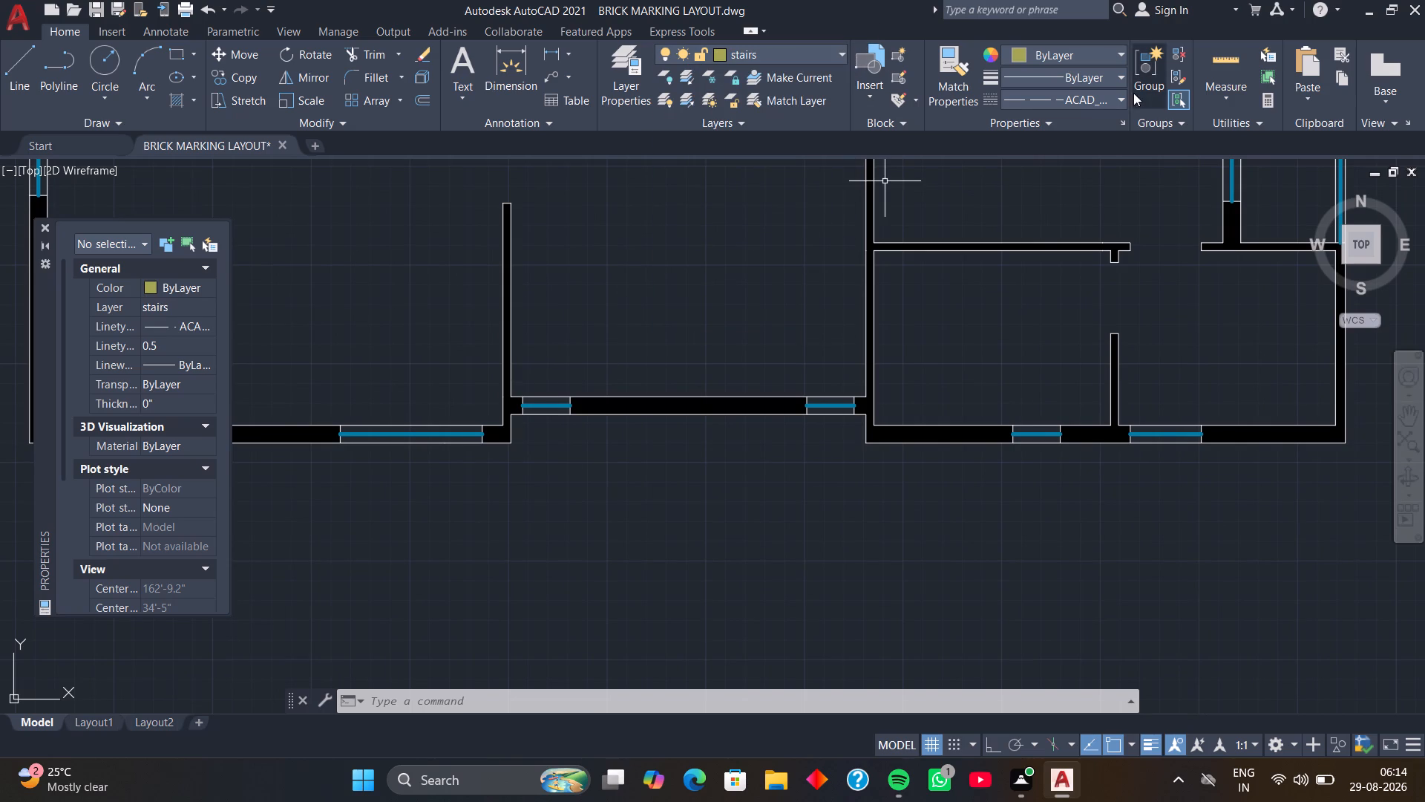
left_click(1118, 97)
scroll(1078, 146, "up", 2)
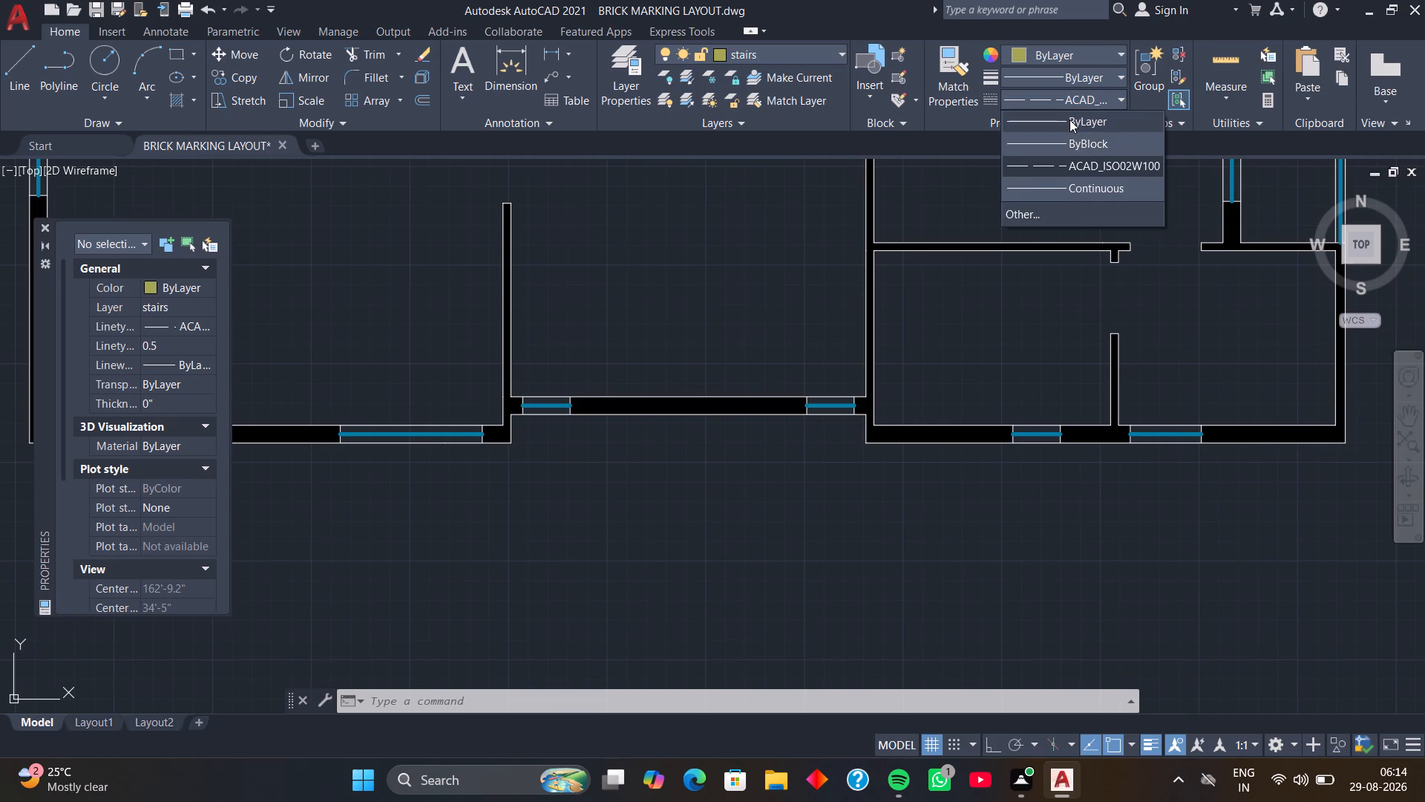
left_click(1069, 119)
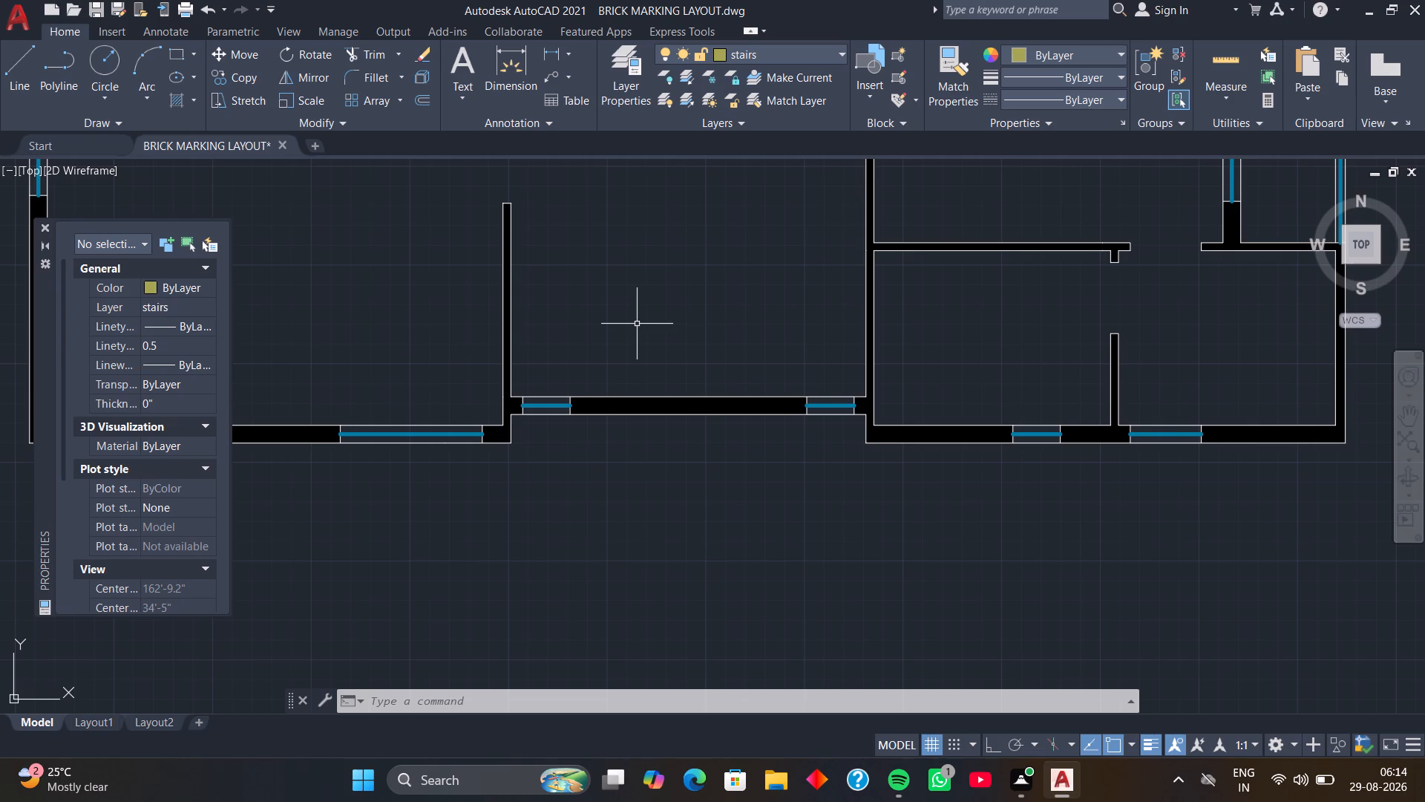
key("l")
key("Return")
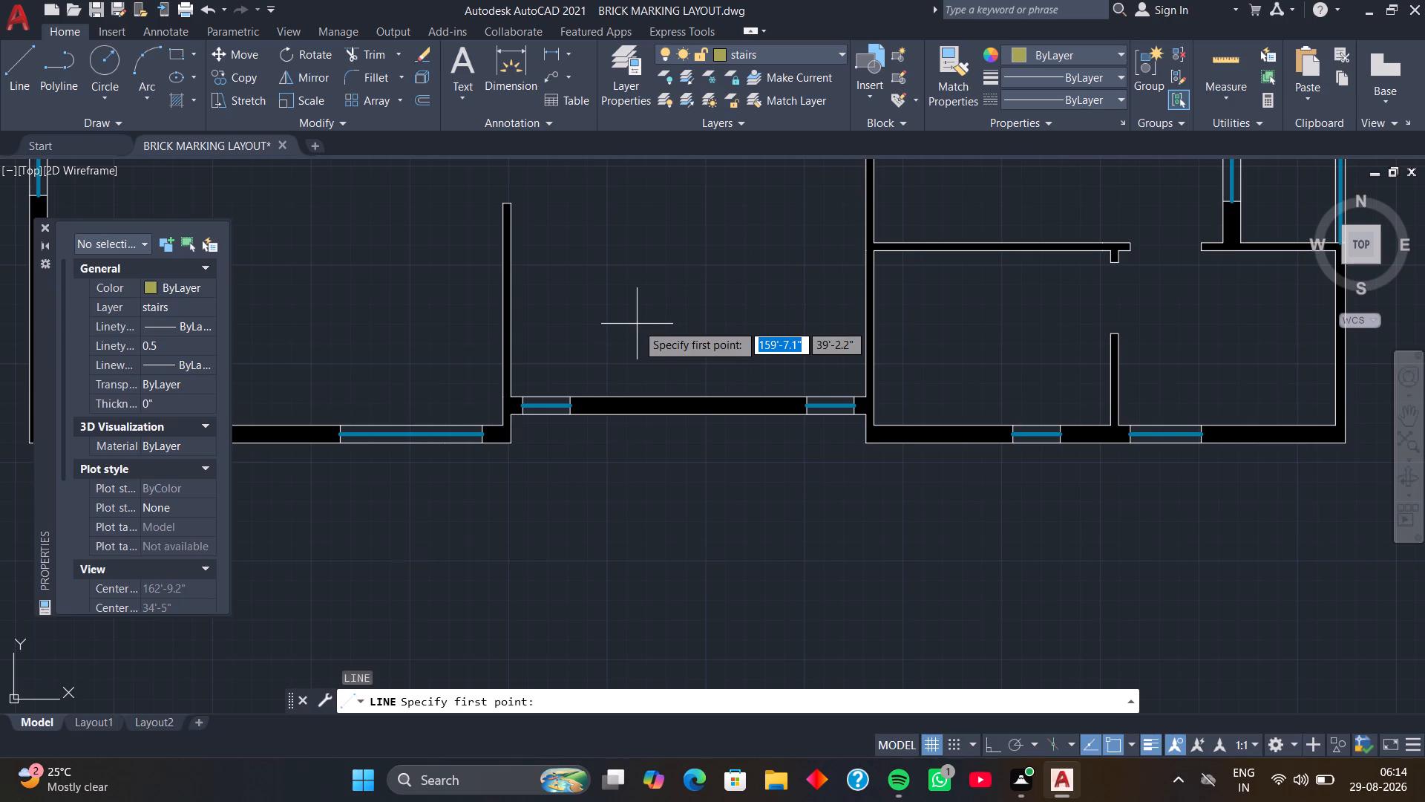
scroll(492, 385, "up", 3)
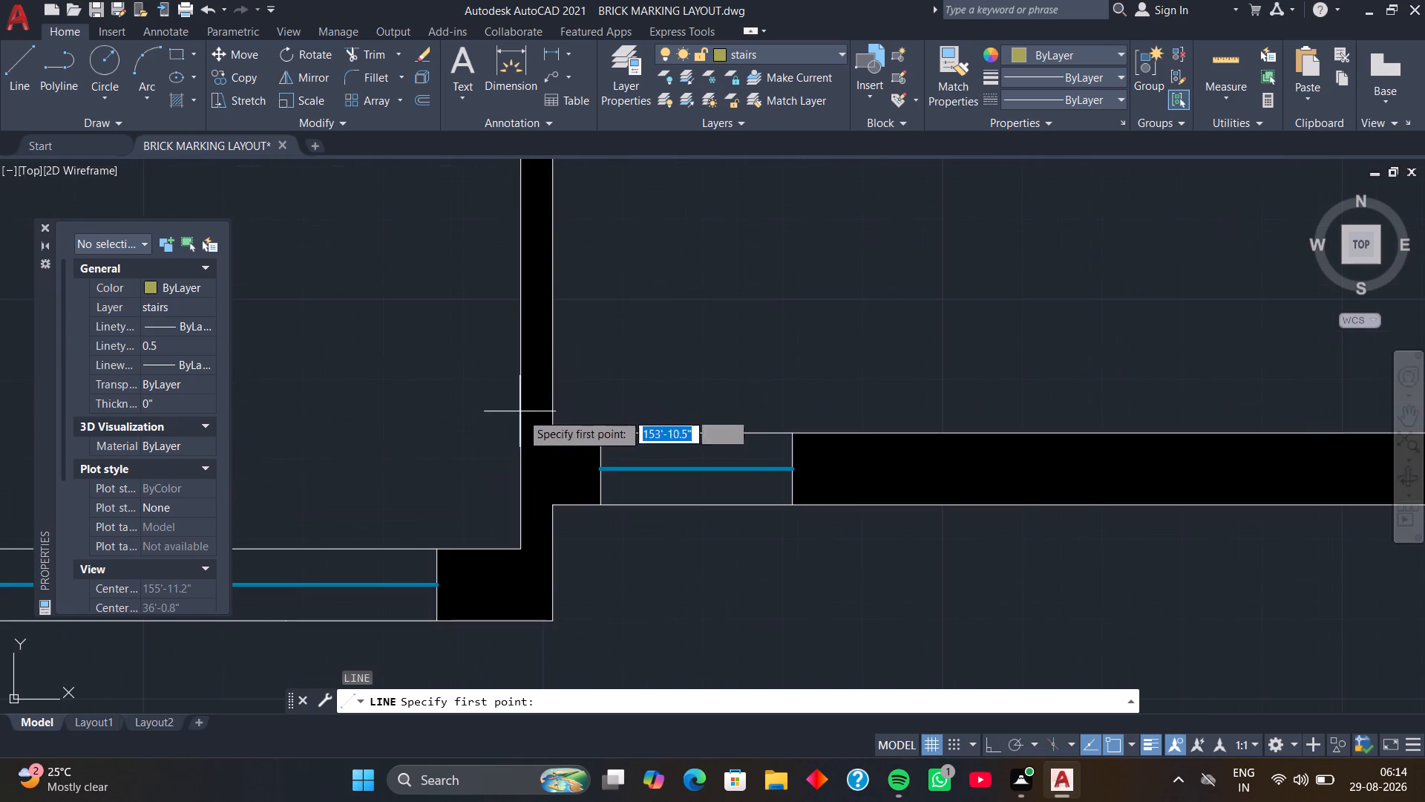
left_click(548, 430)
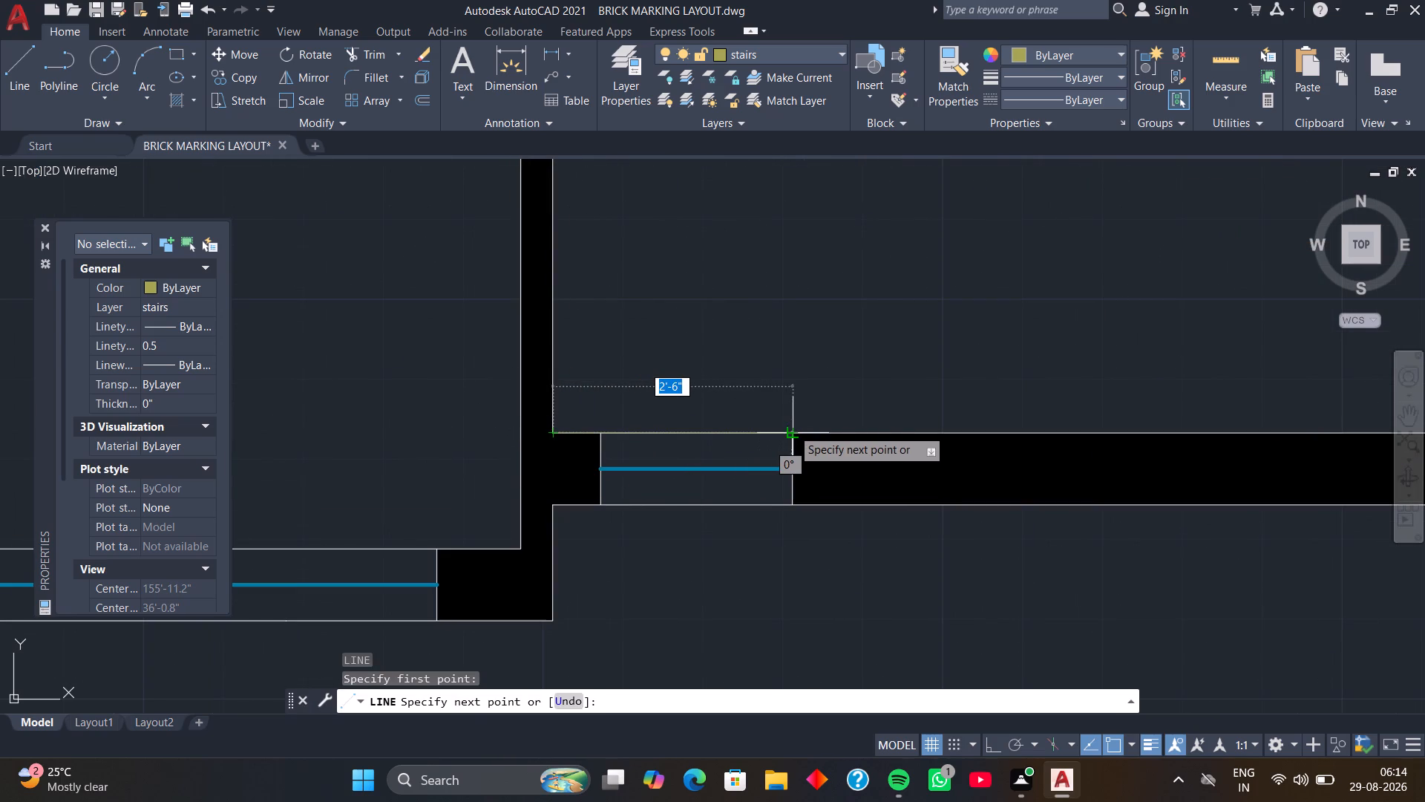
type("3'")
key("Return")
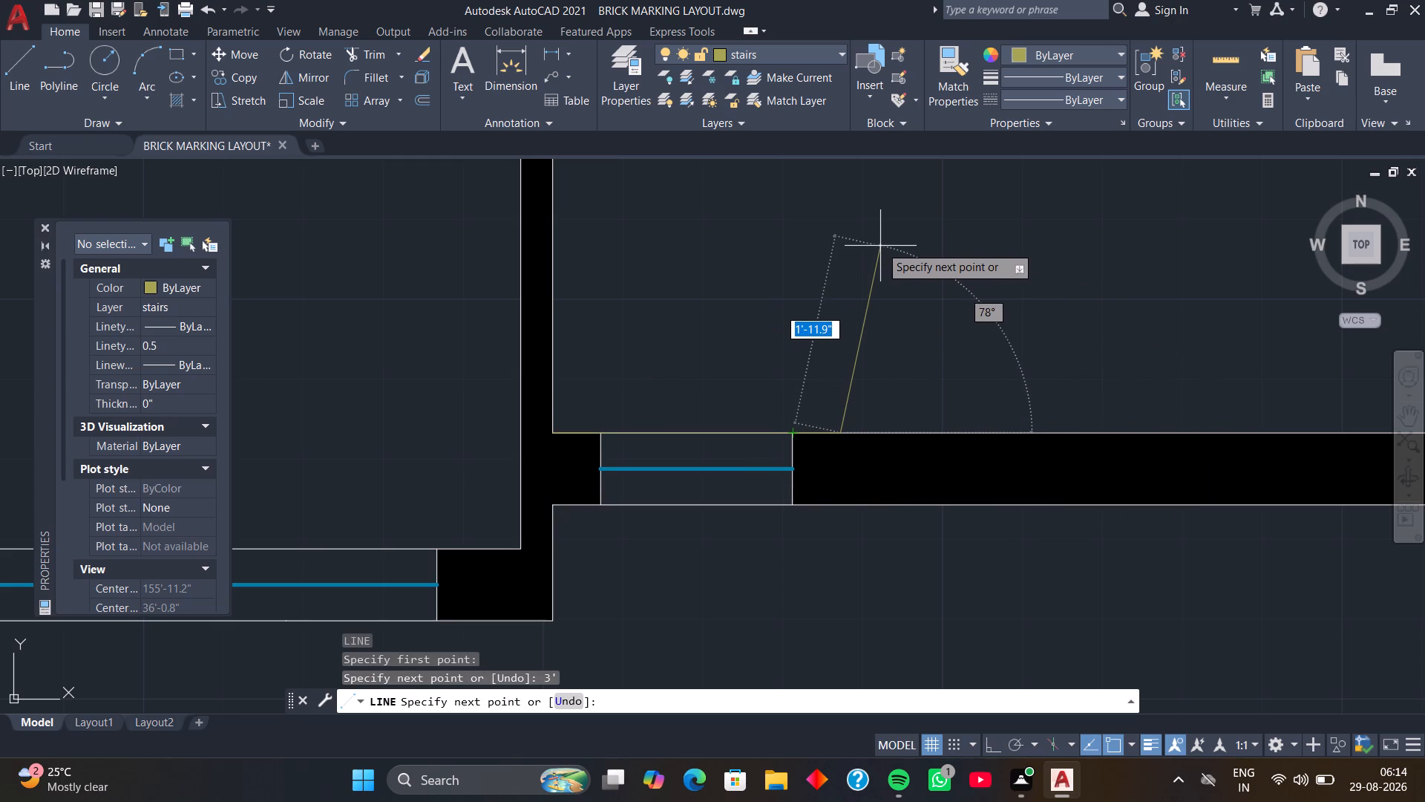
key("F8")
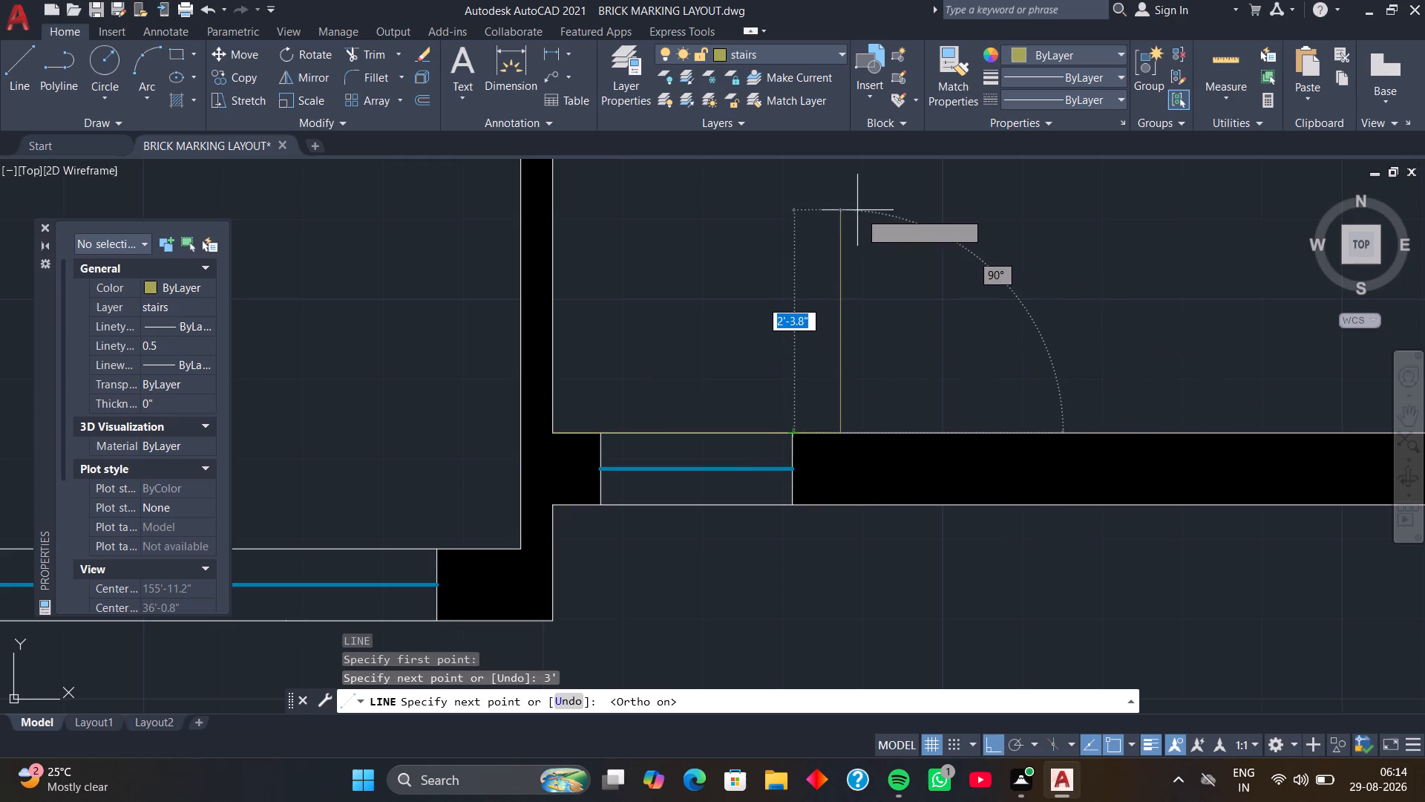
scroll(817, 200, "down", 3)
middle_click_drag(817, 200, 813, 411)
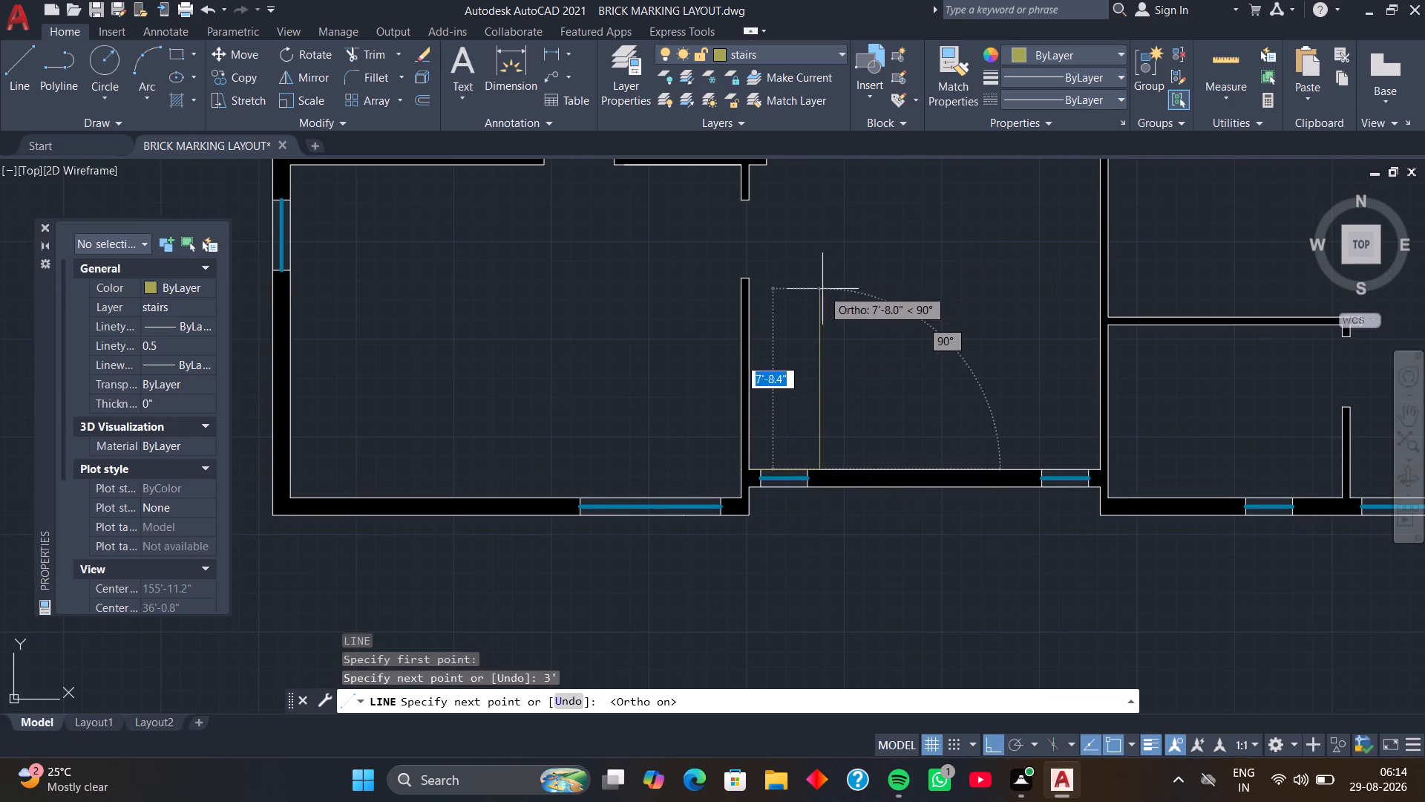
scroll(805, 275, "up", 2)
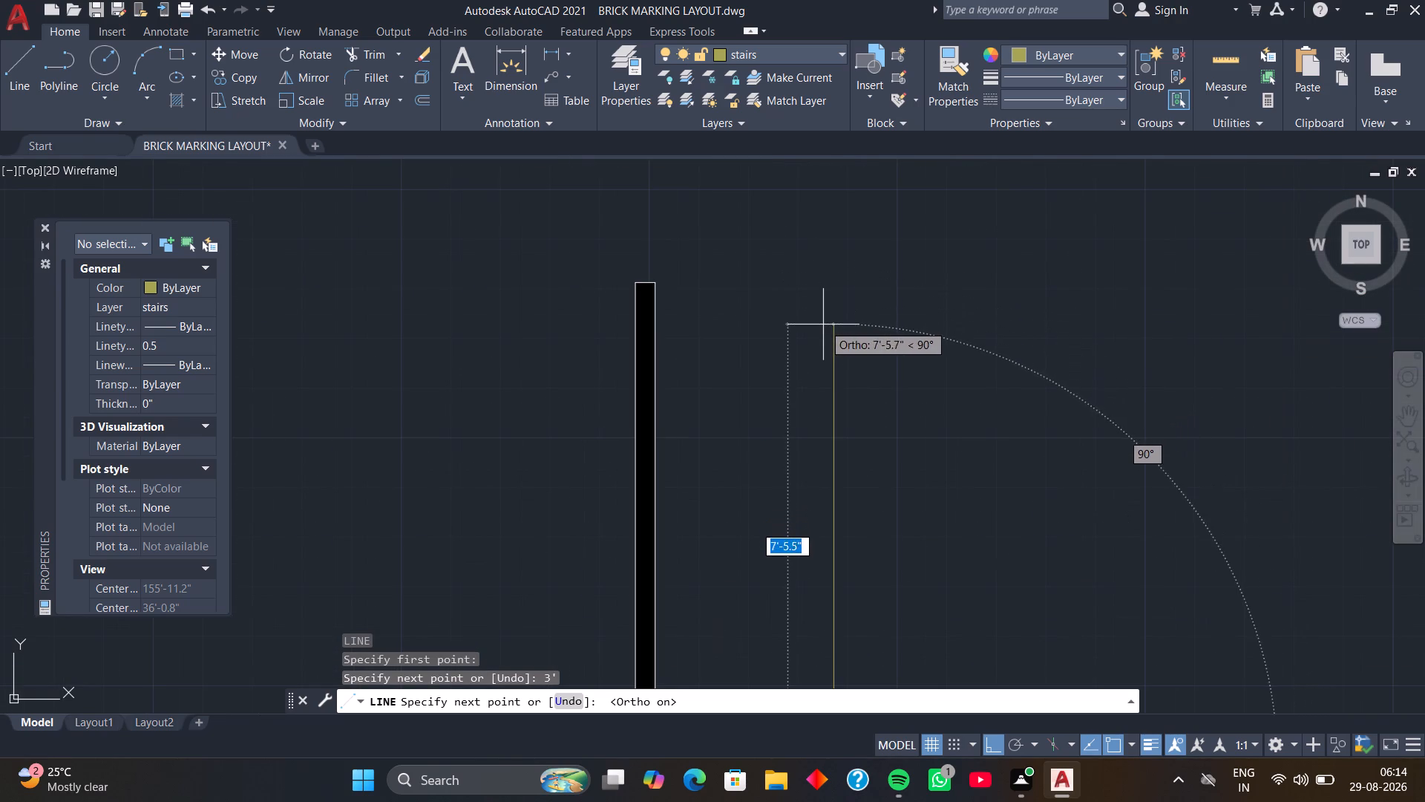
left_click(823, 337)
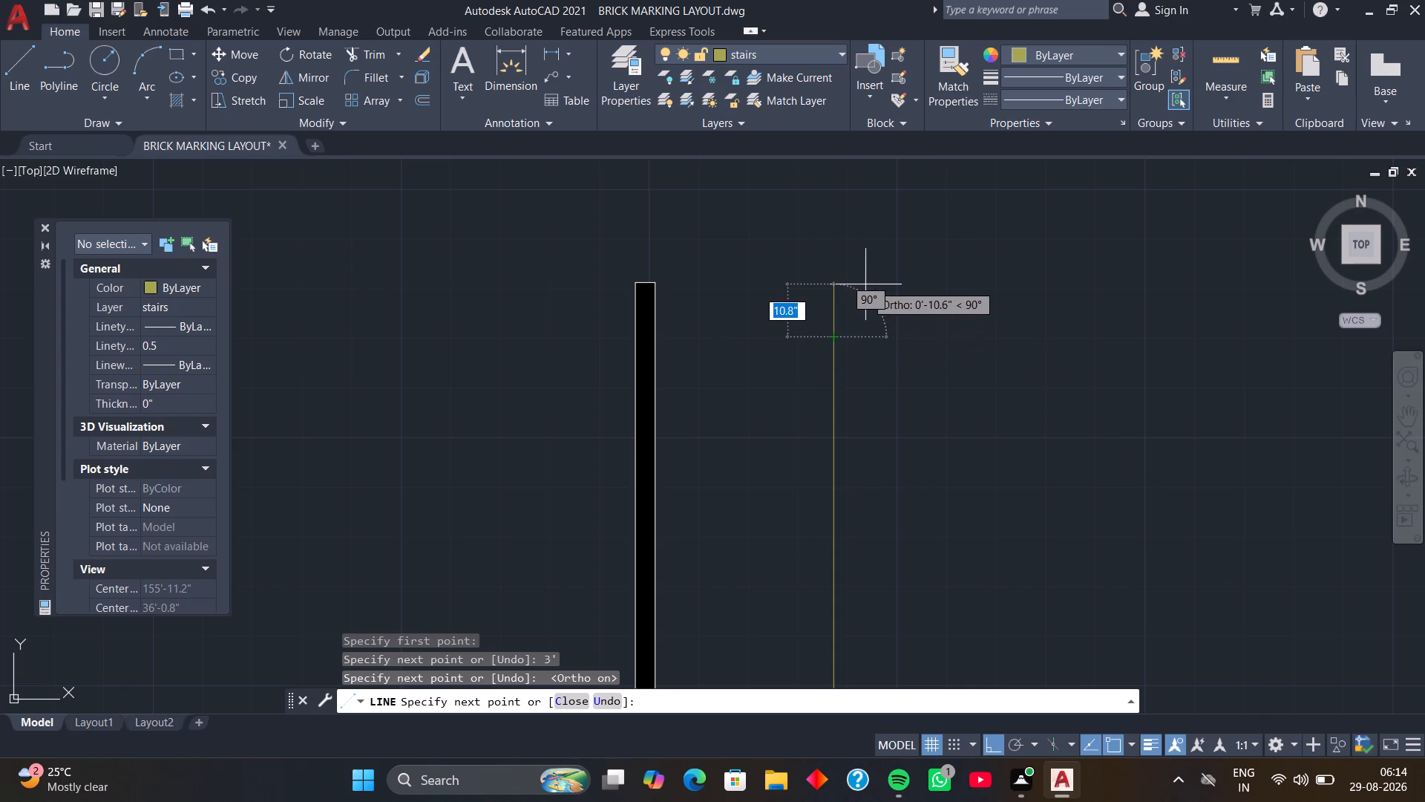
key("space")
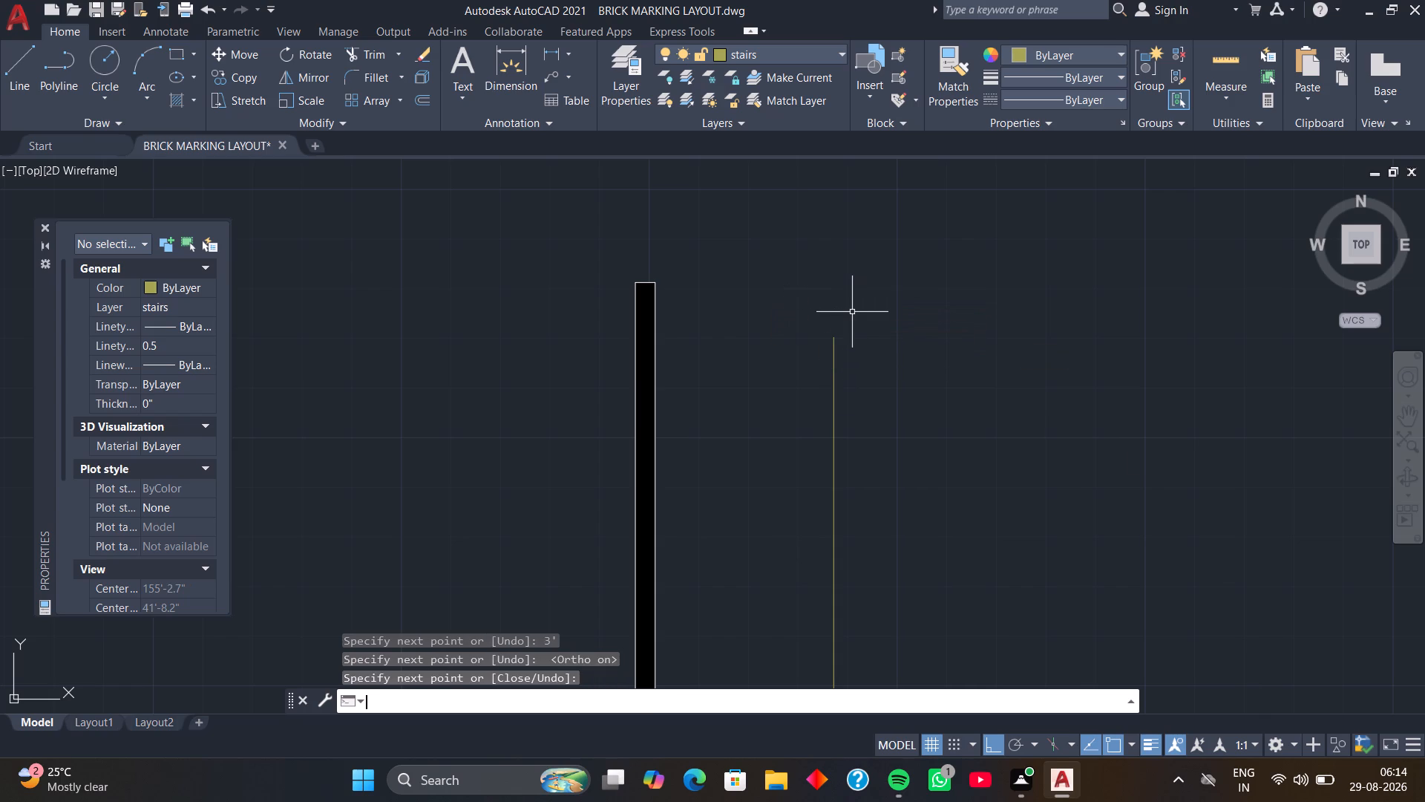
Draw a horizontal line on the light blue layer at 0.50 mm lineweight from the left wall's end, stopping short of the stair room's right wall.
left_click(839, 52)
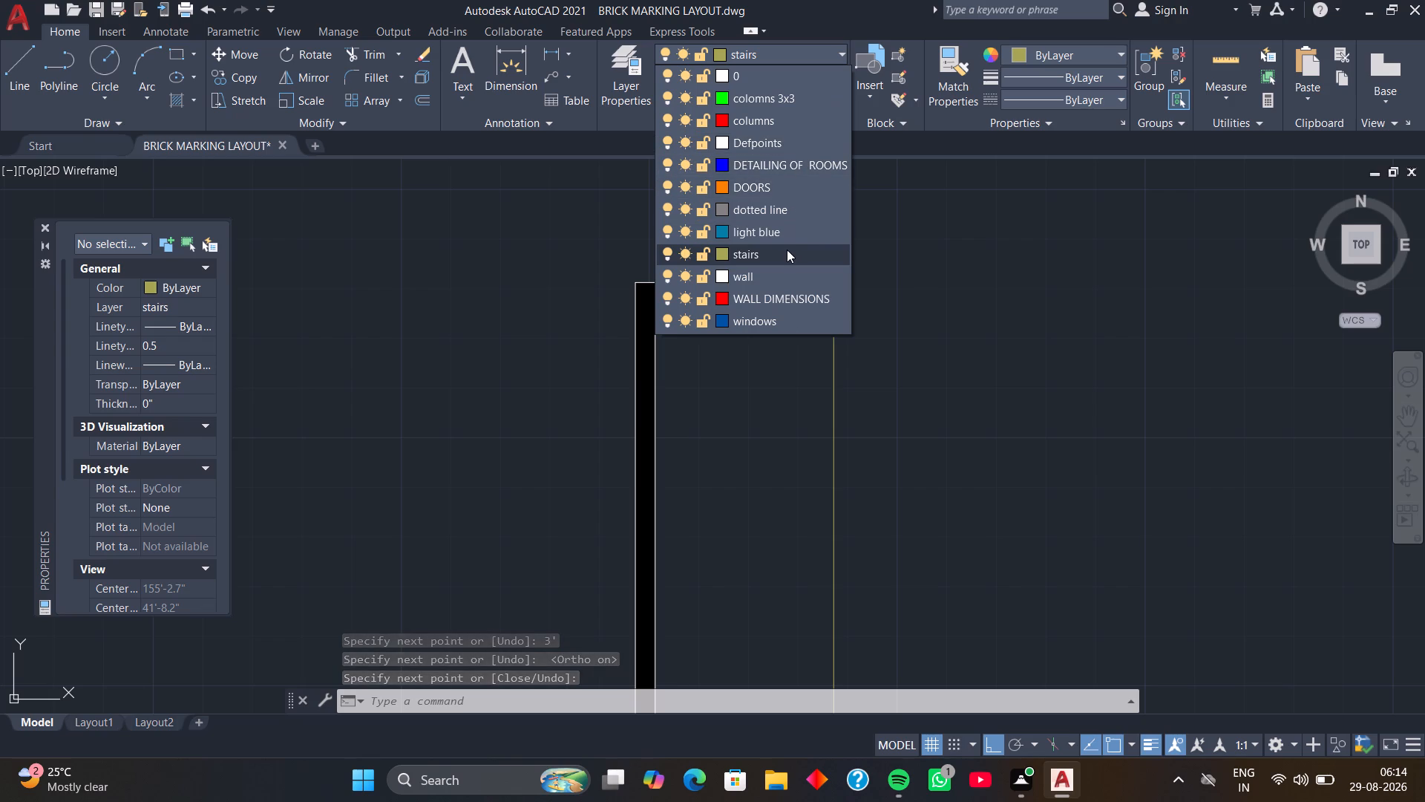
left_click(788, 233)
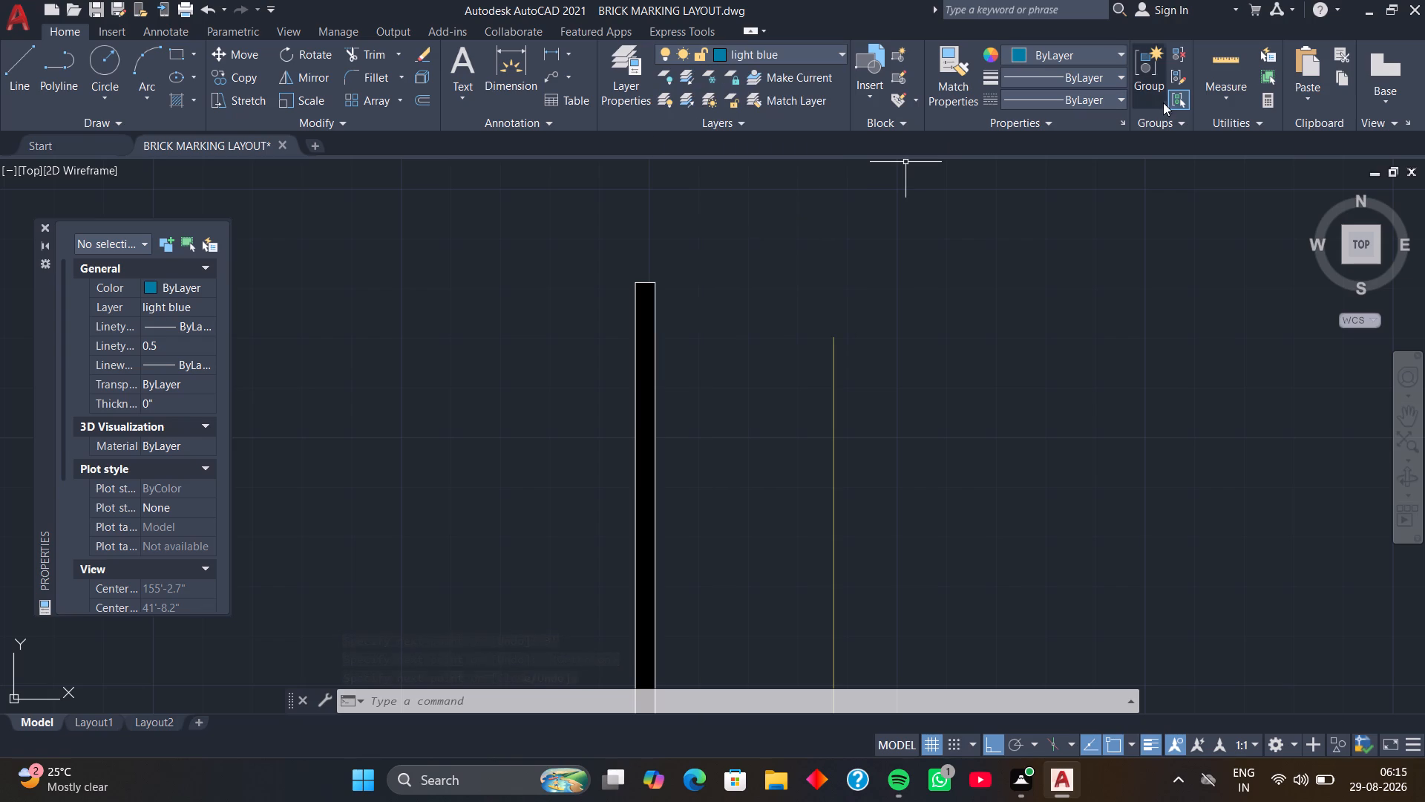
left_click(1121, 70)
scroll(1081, 182, "down", 1)
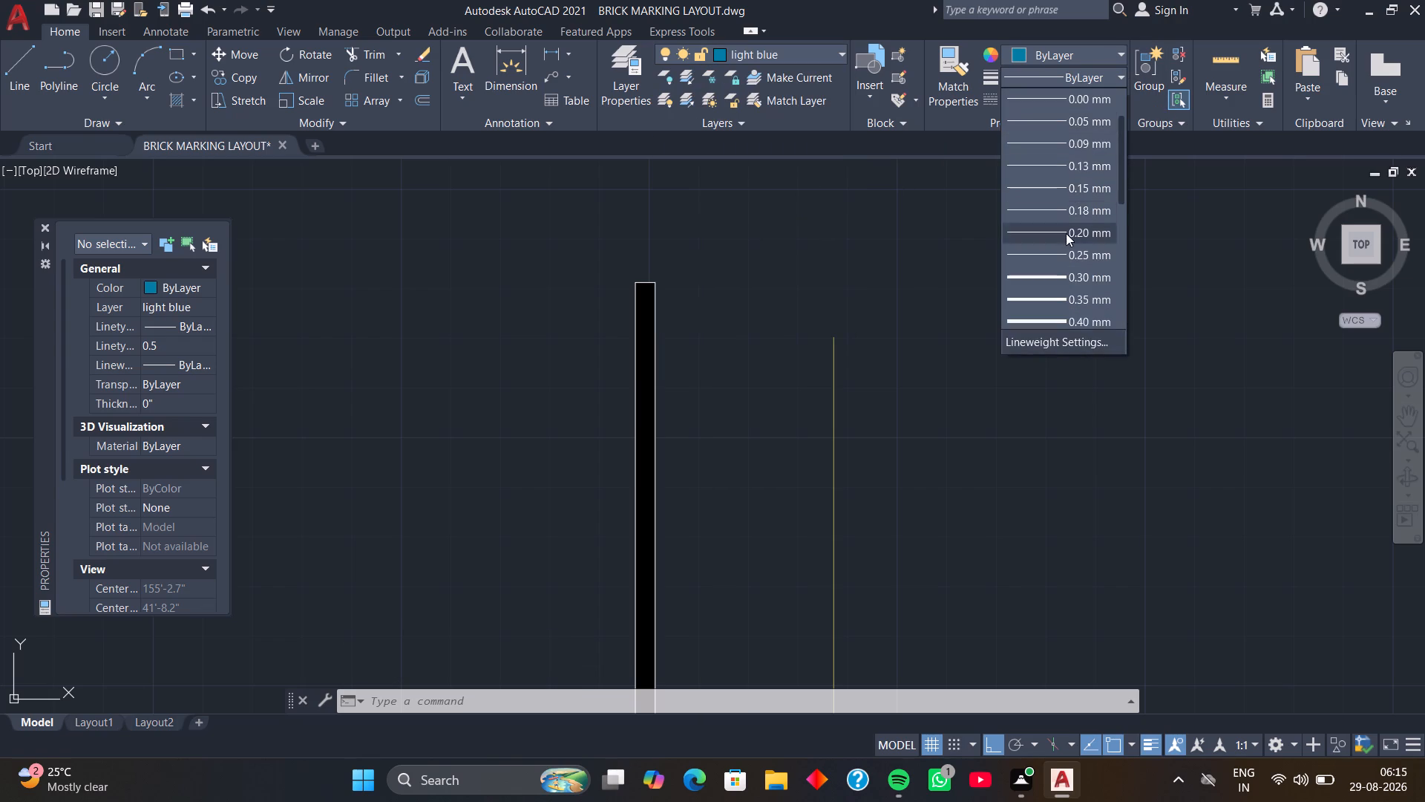
scroll(1081, 295, "down", 1)
left_click(1080, 273)
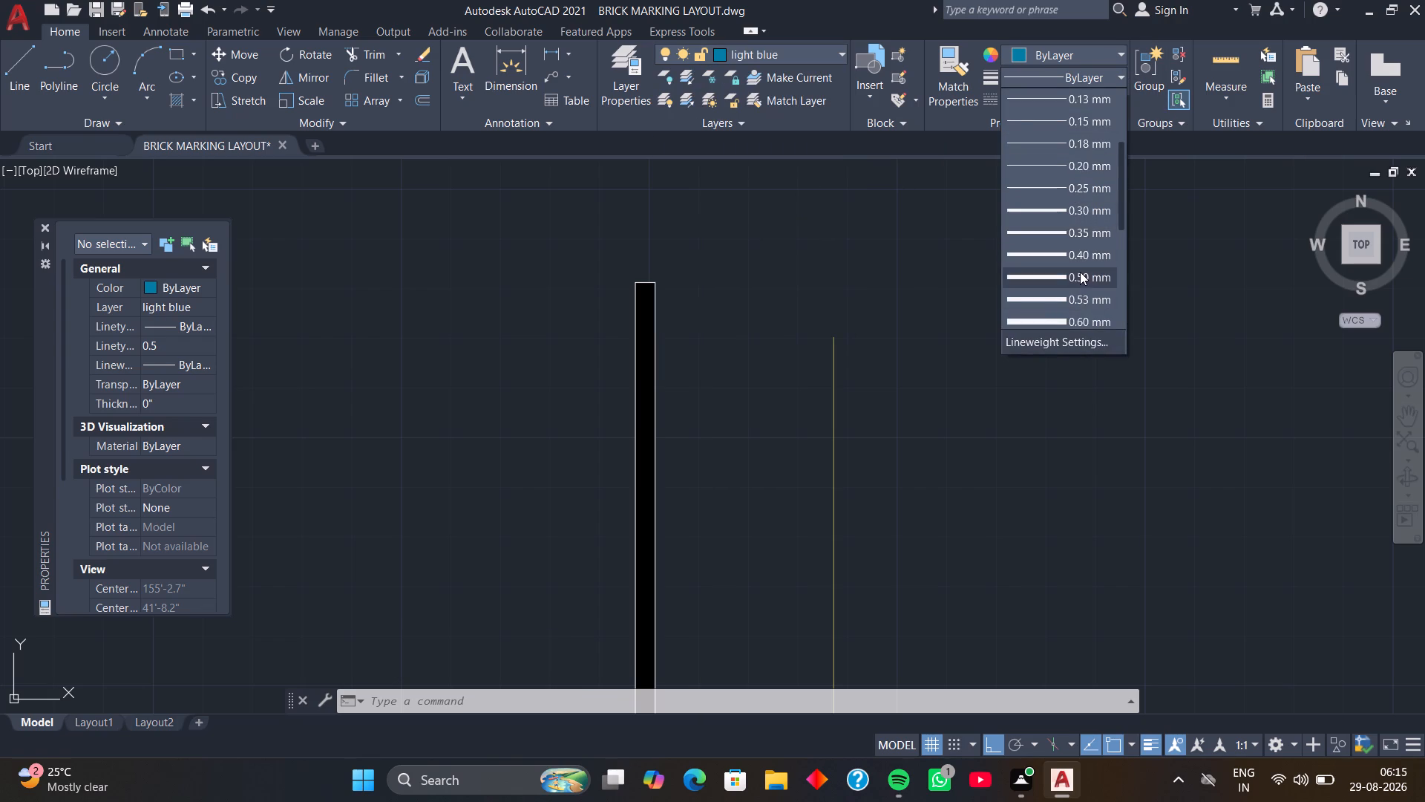
type("l")
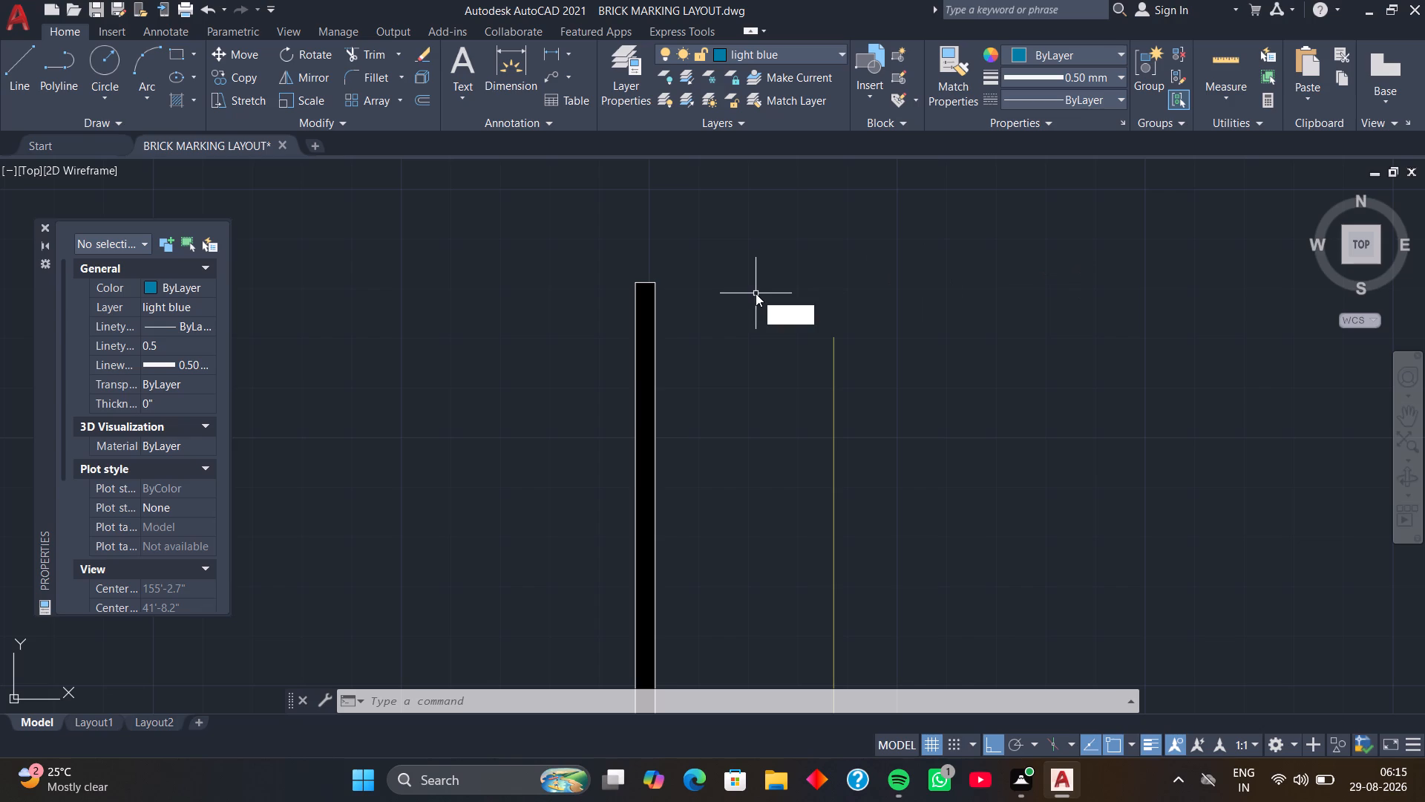
key("space")
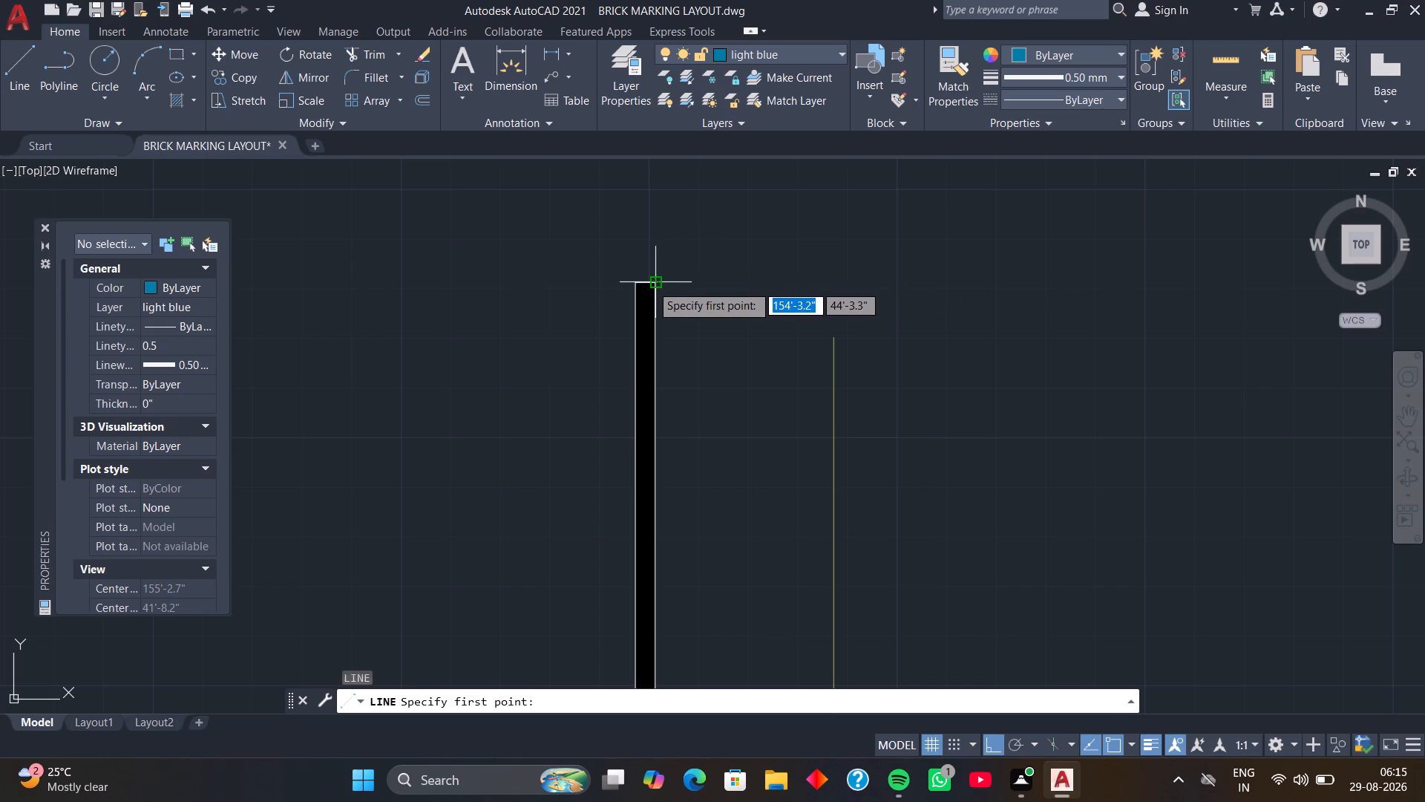
left_click(651, 284)
scroll(1033, 295, "down", 3)
middle_click_drag(1036, 296, 862, 289)
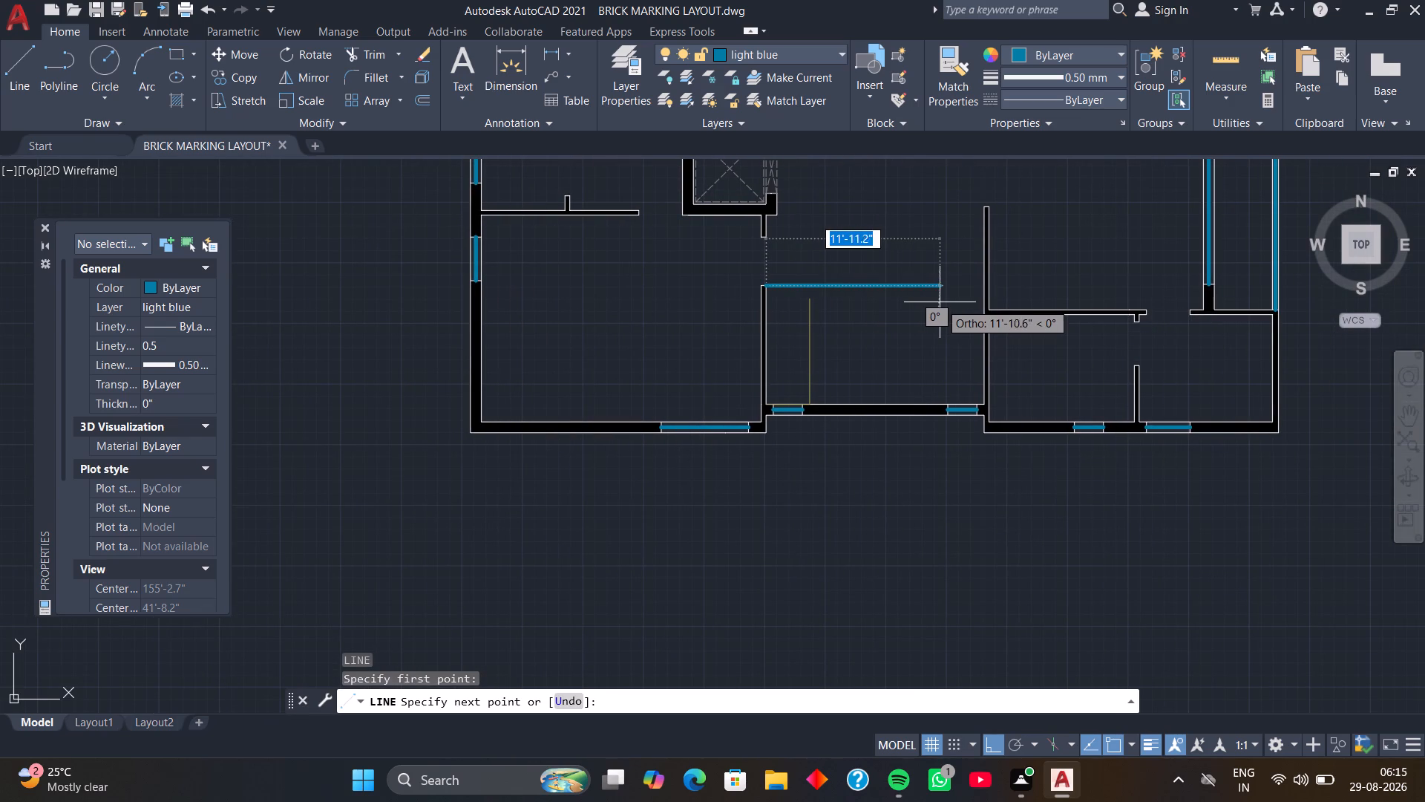
left_click(960, 295)
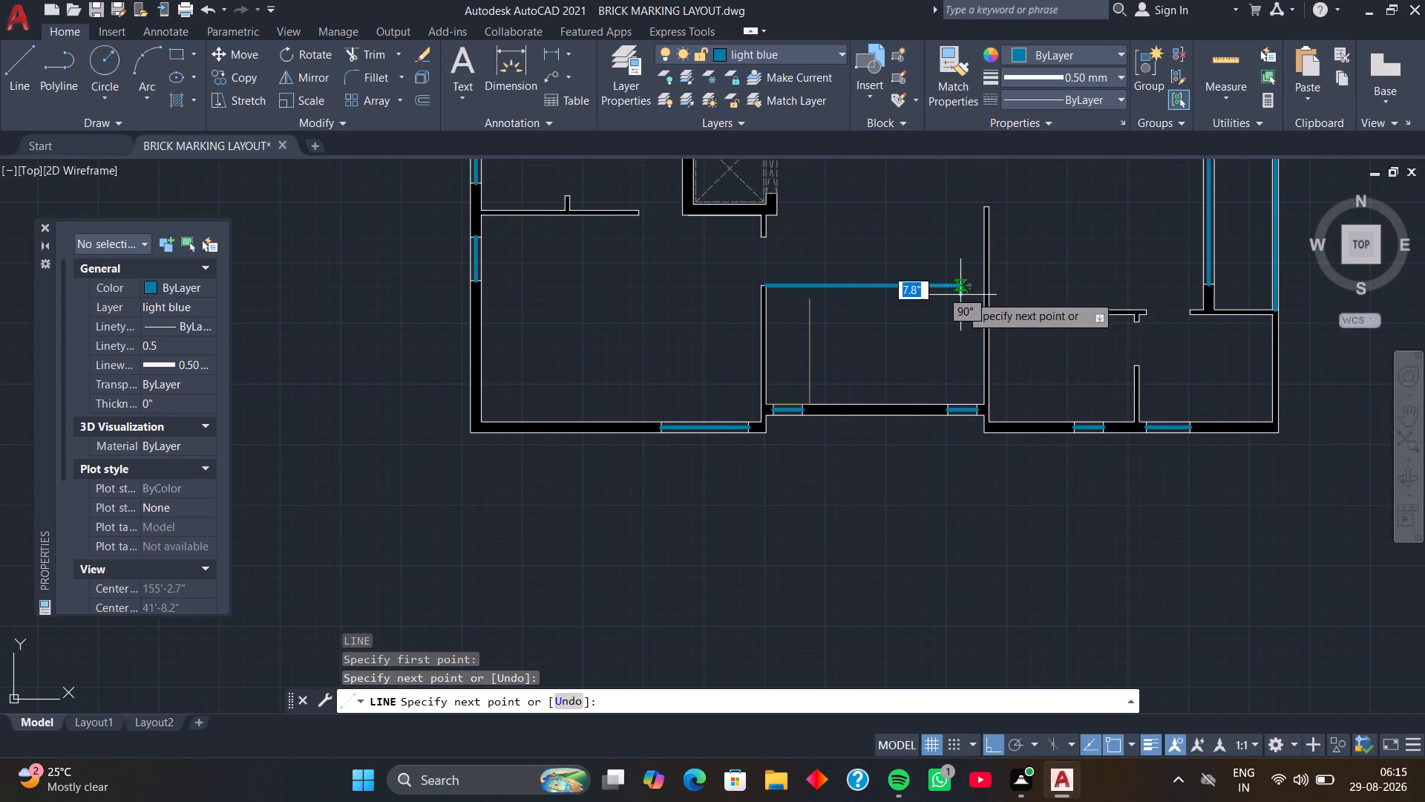
key("space")
On the stairs layer with ByLayer lineweight, draw 3' along the stair-room bottom wall from its right inner corner, then vertically to the light blue line.
middle_click_drag(969, 359, 963, 330)
scroll(975, 363, "up", 3)
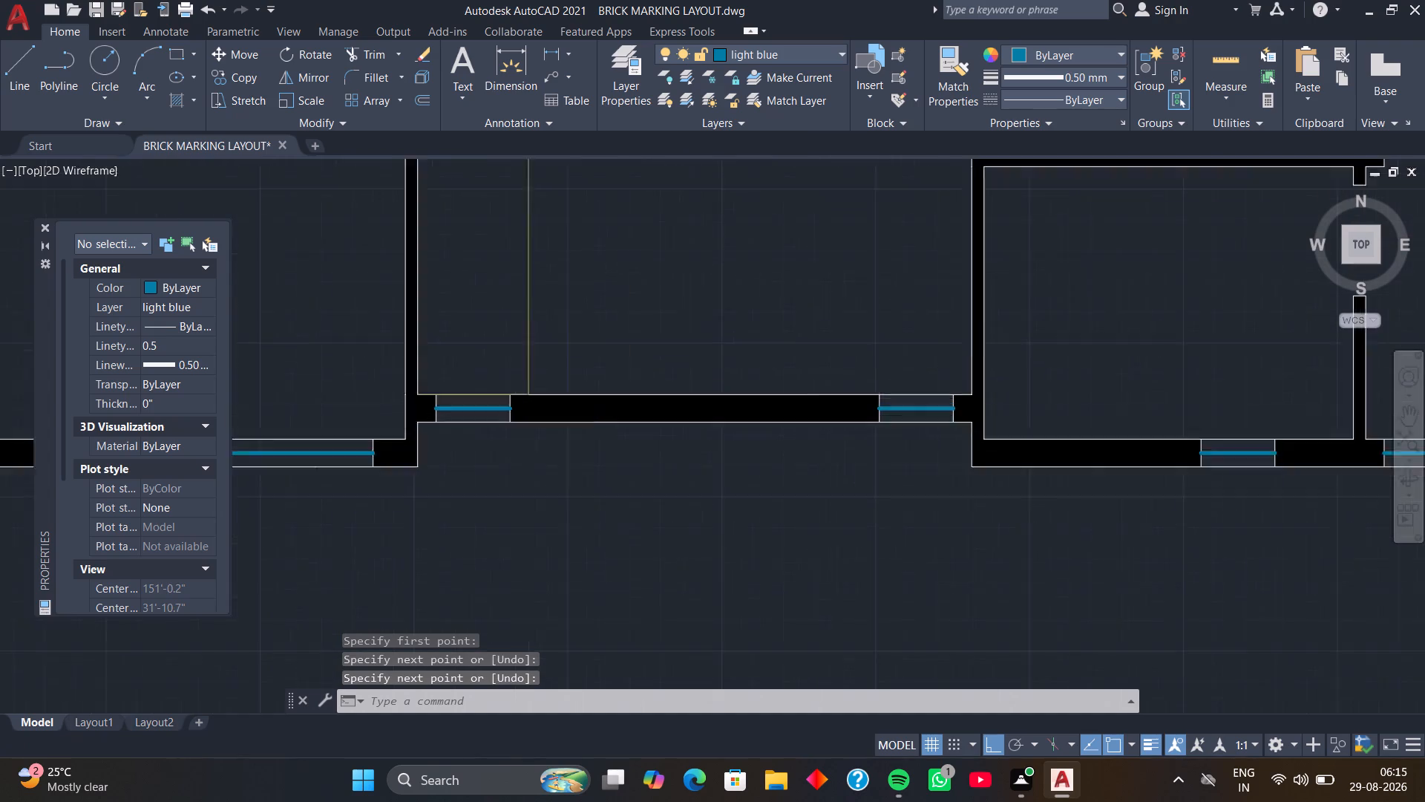
scroll(975, 363, "up", 1)
middle_click_drag(930, 384, 930, 351)
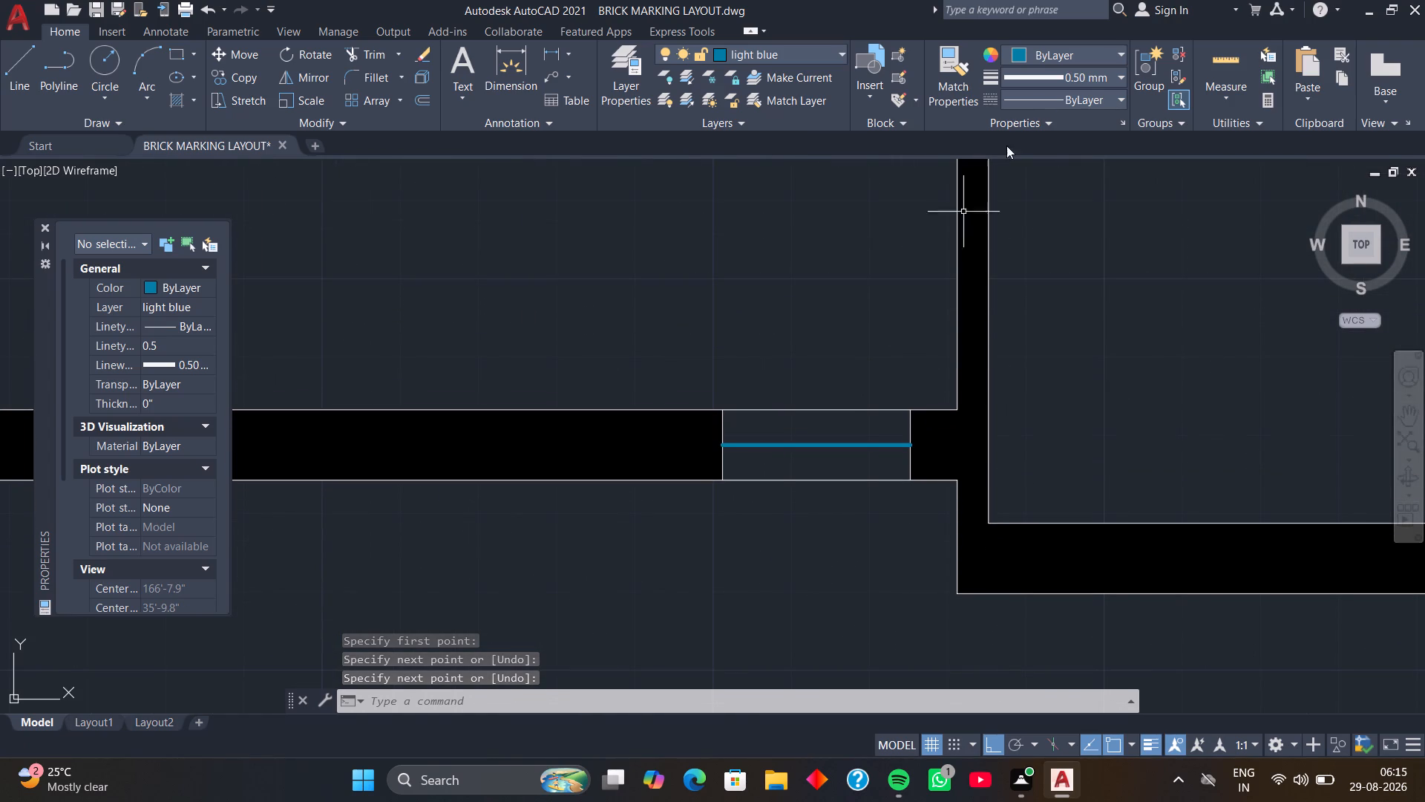
left_click(1123, 76)
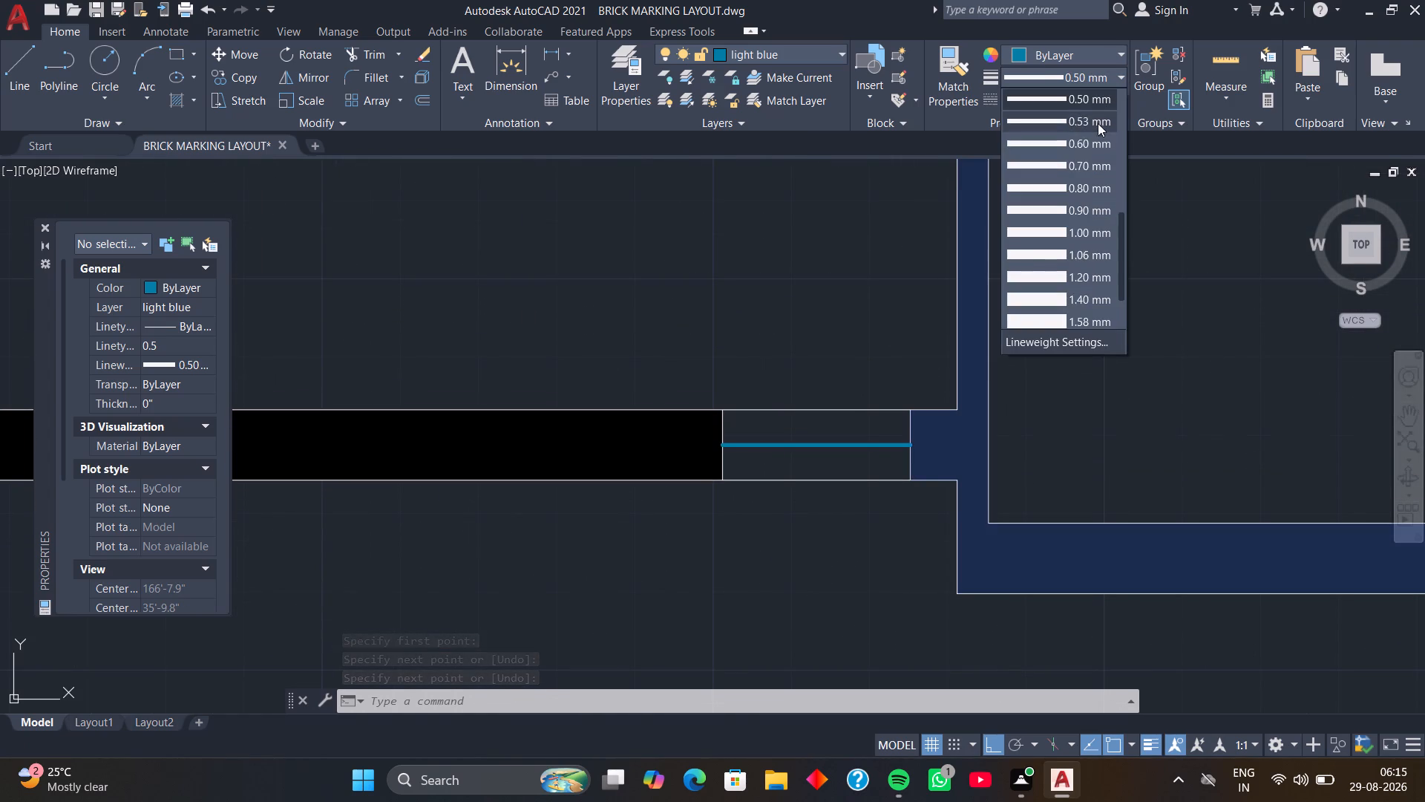
scroll(1096, 120, "up", 9)
left_click(1079, 101)
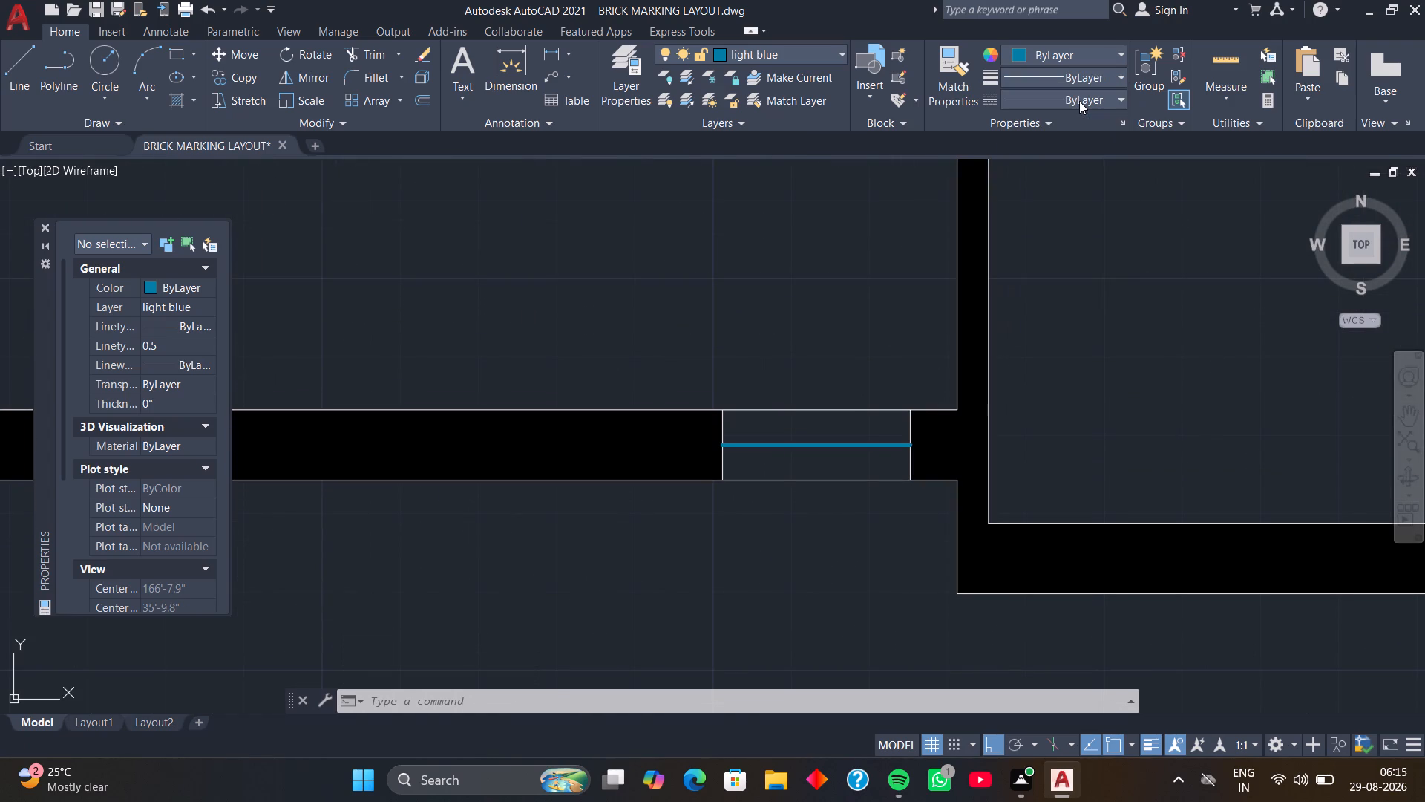
left_click(842, 49)
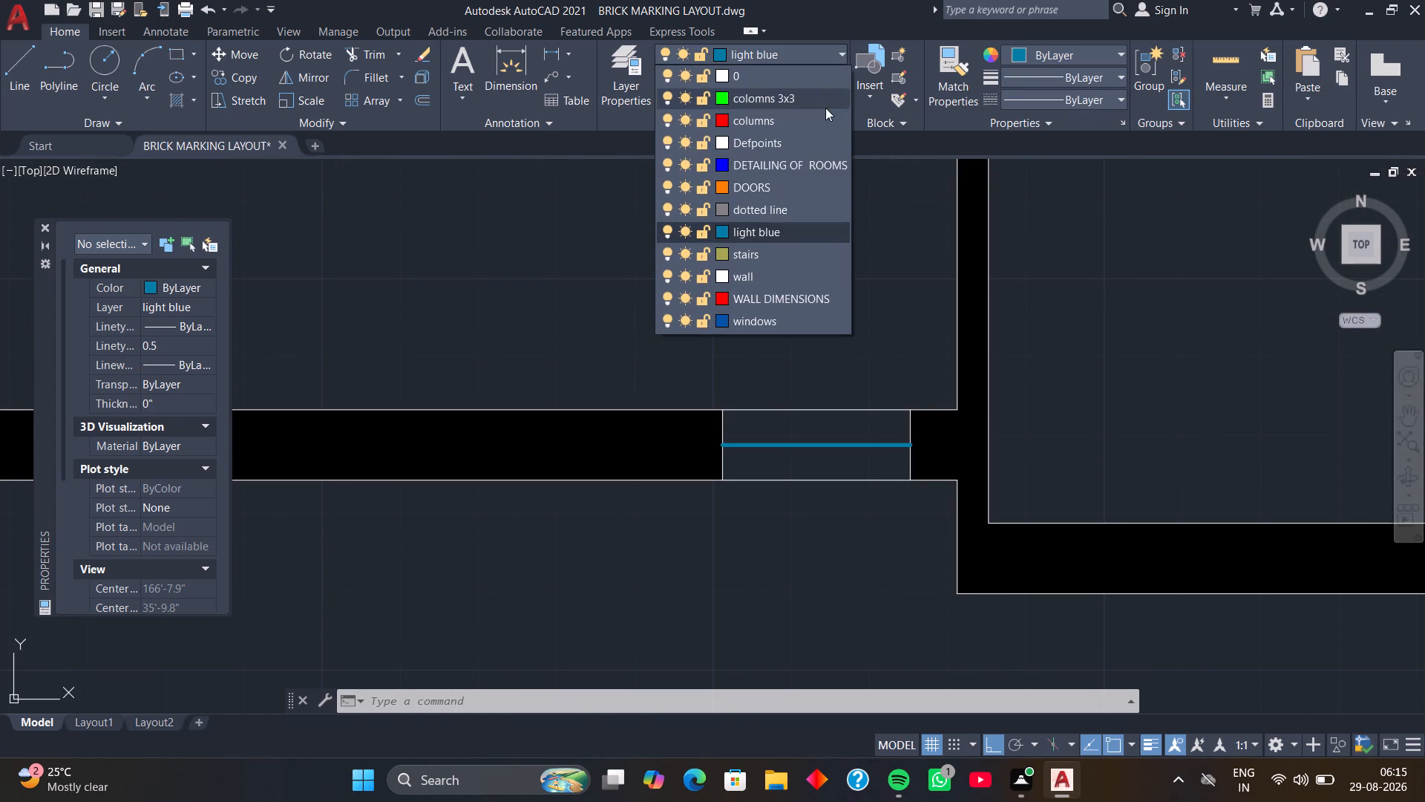
left_click(782, 253)
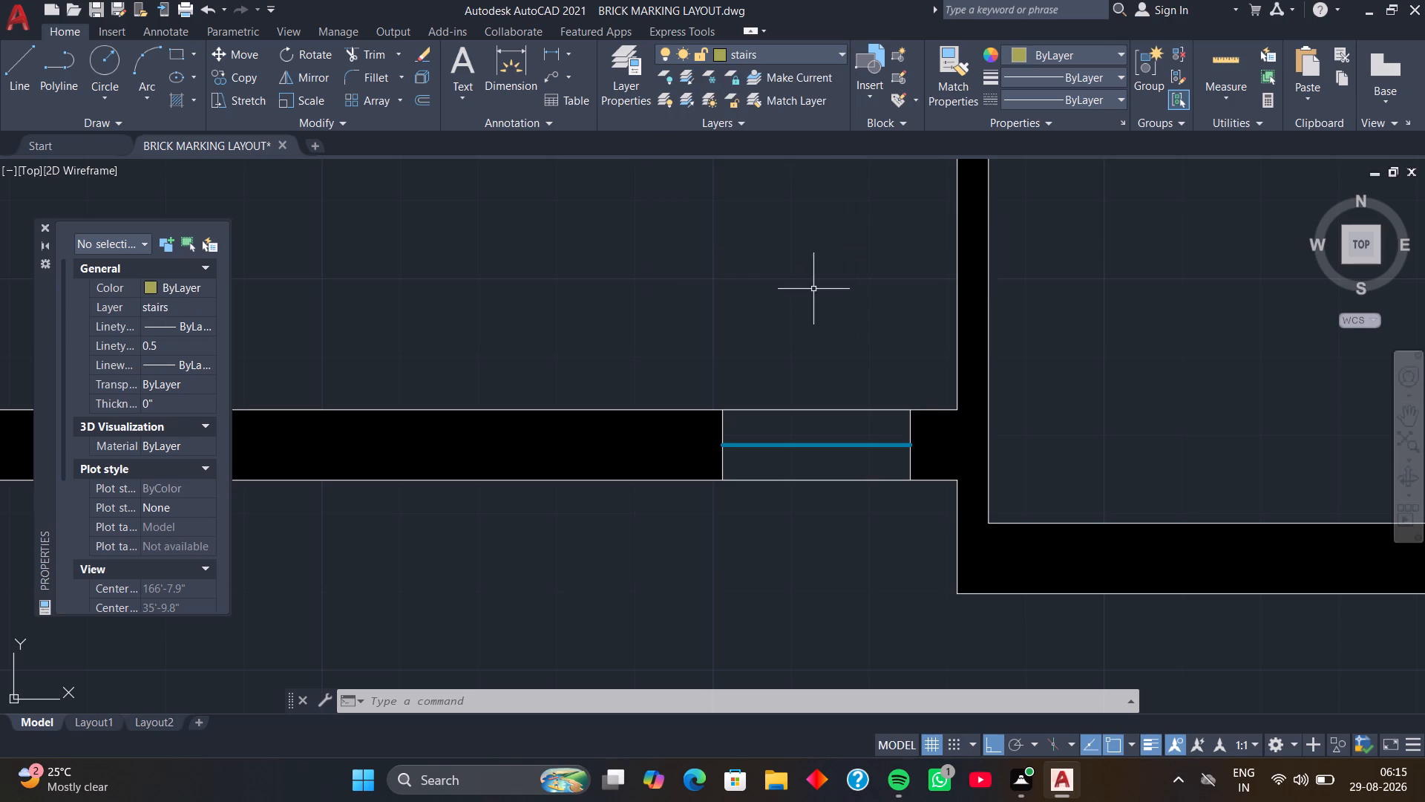
type("l")
key("space")
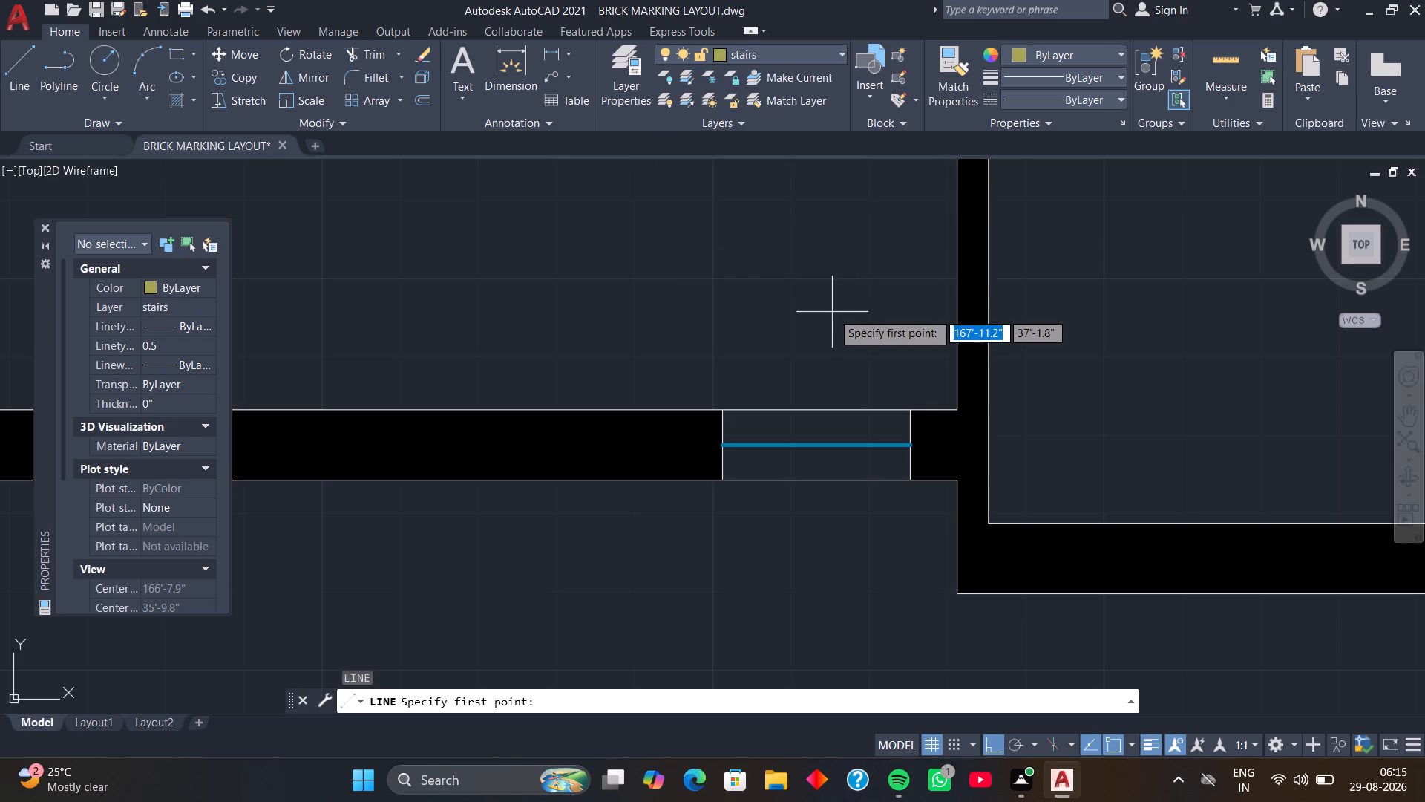
left_click(953, 407)
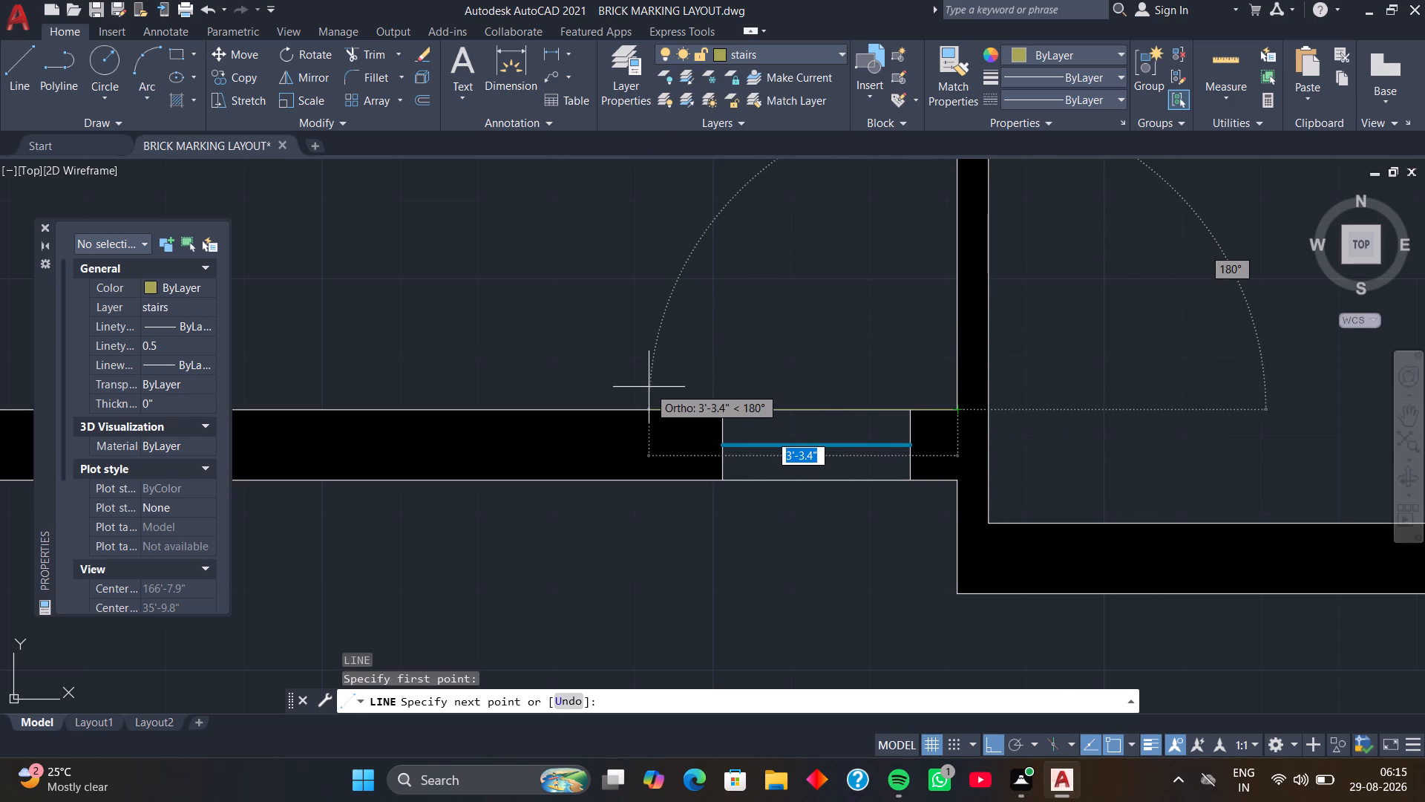
type("3'")
key("Return")
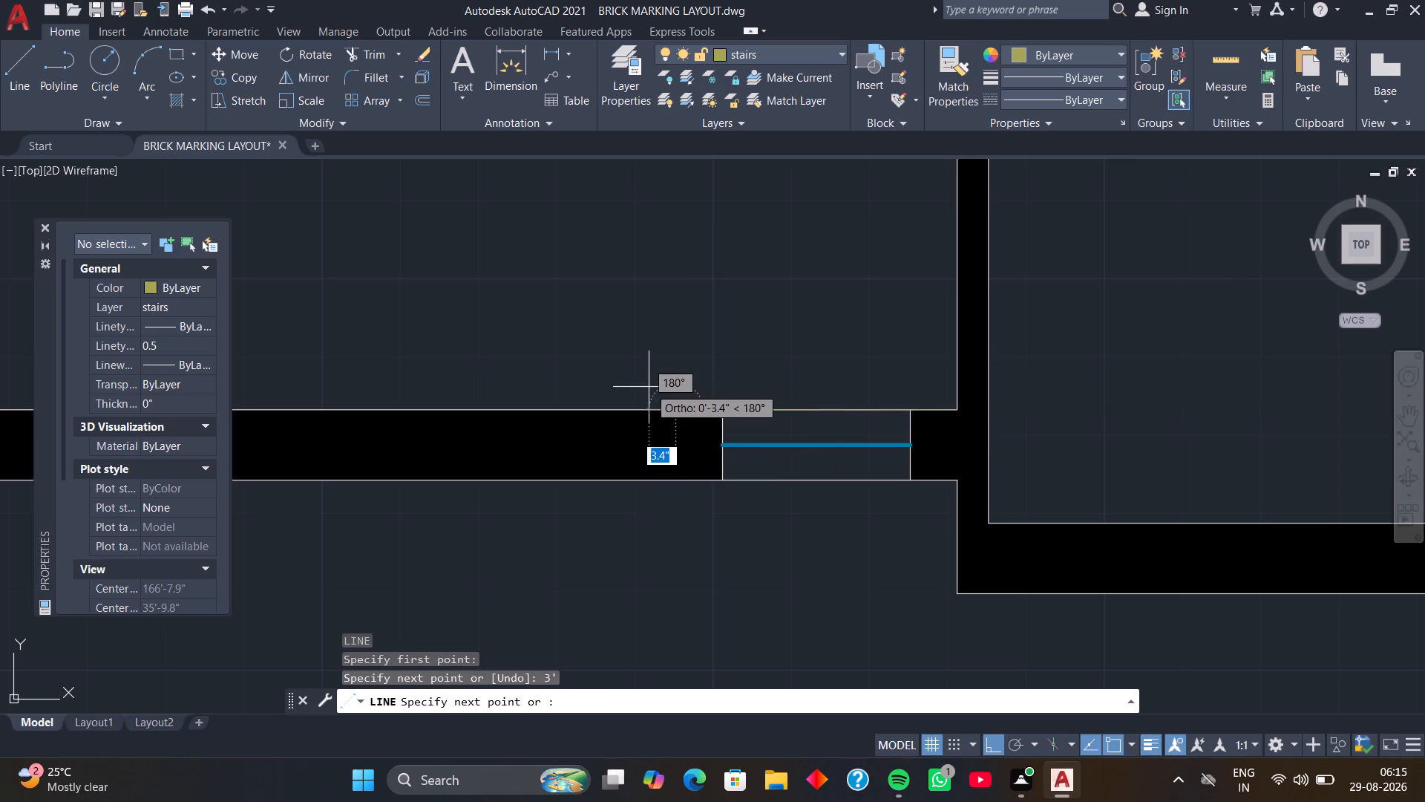
scroll(703, 298, "down", 1)
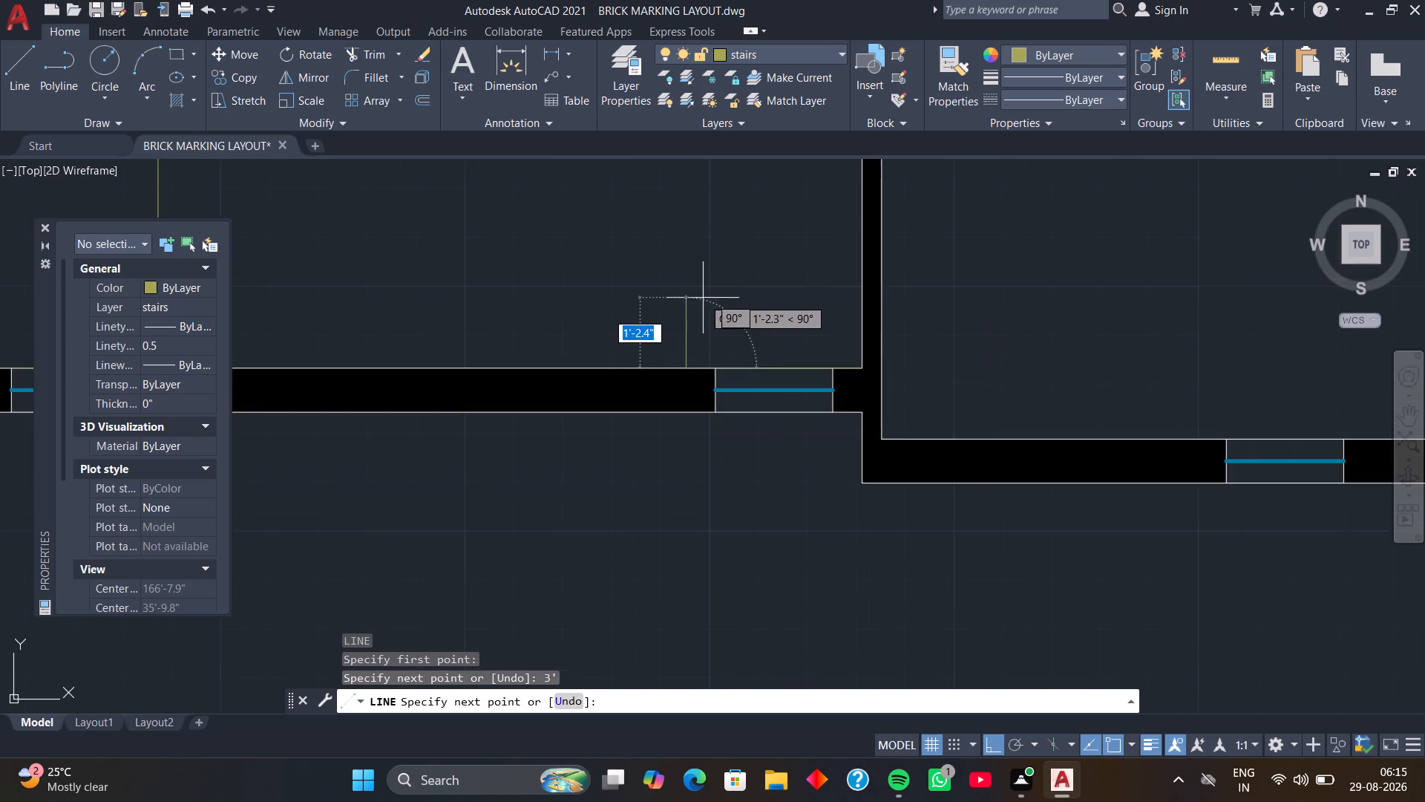
middle_click_drag(699, 252, 692, 467)
middle_click_drag(708, 270, 698, 457)
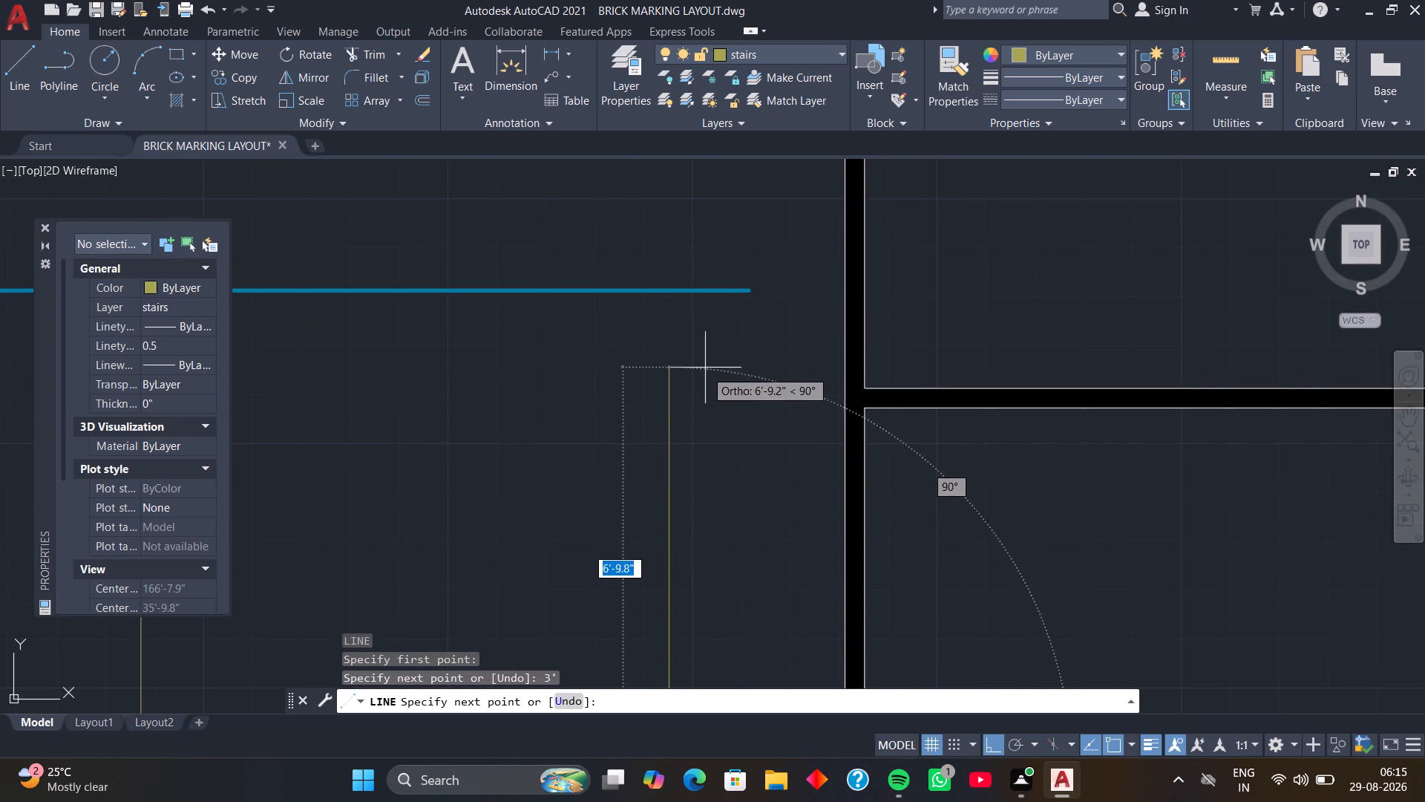
scroll(669, 306, "up", 3)
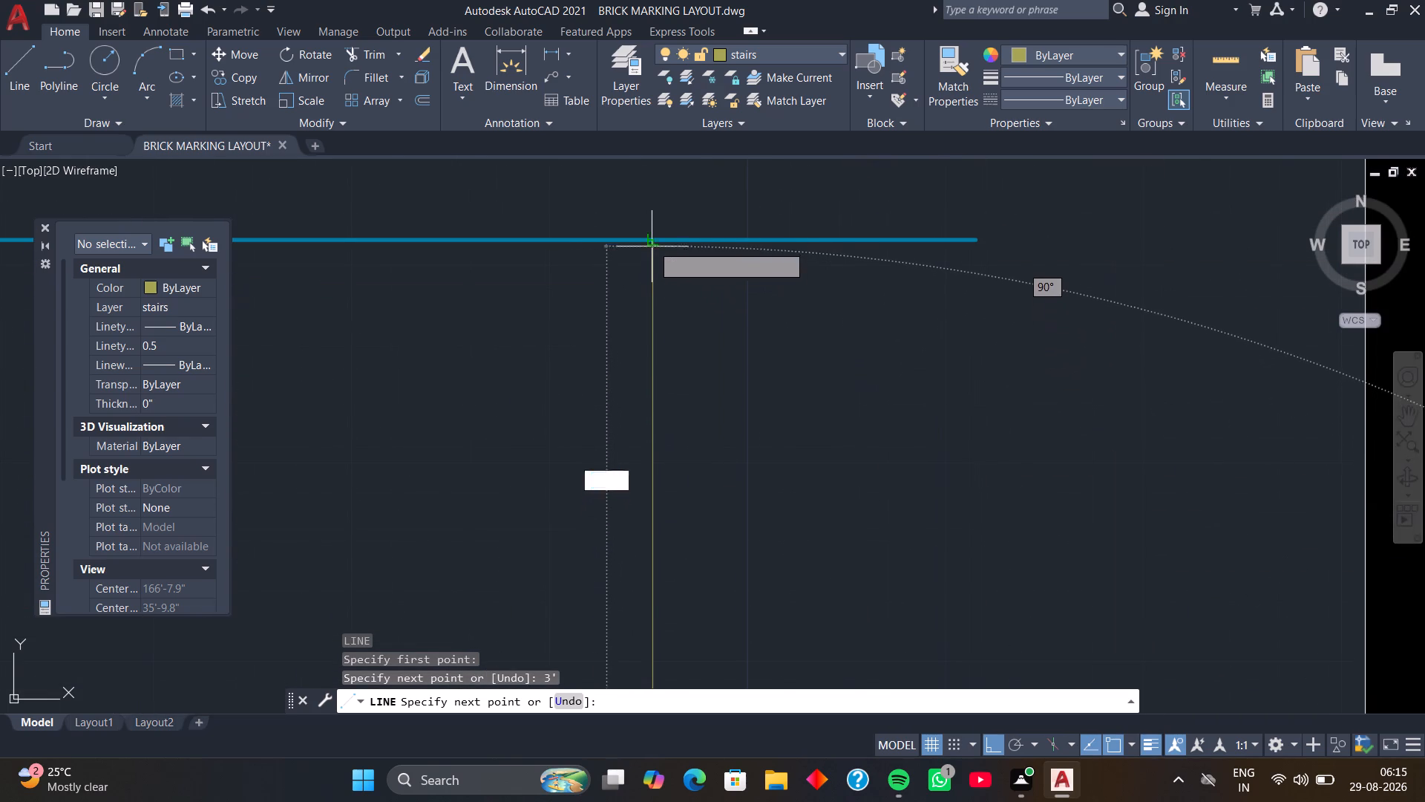
left_click(652, 243)
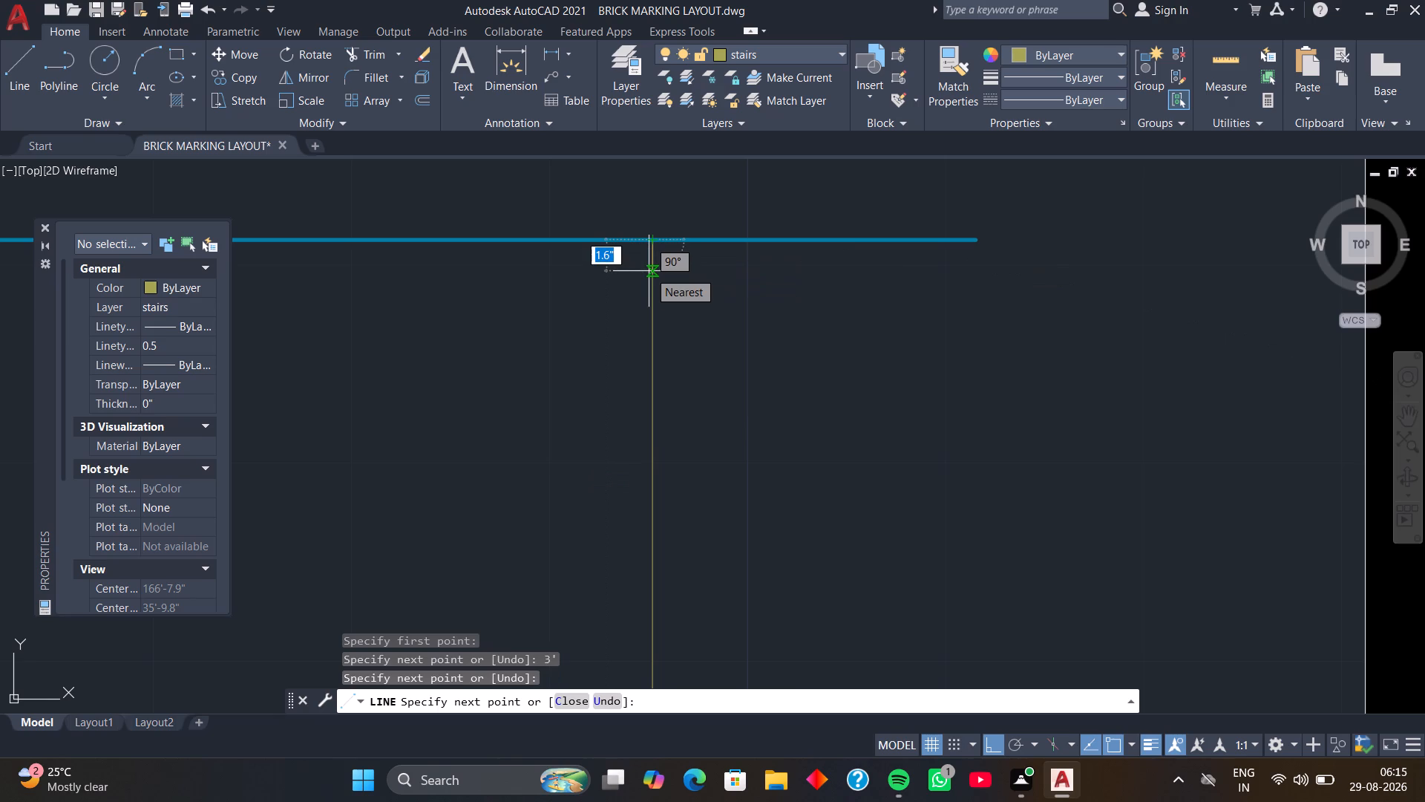
Continue the line 1.5" back down, horizontally until aligned with the left vertical stair line, and down to that line's upper end.
type("1.5")
key("Return")
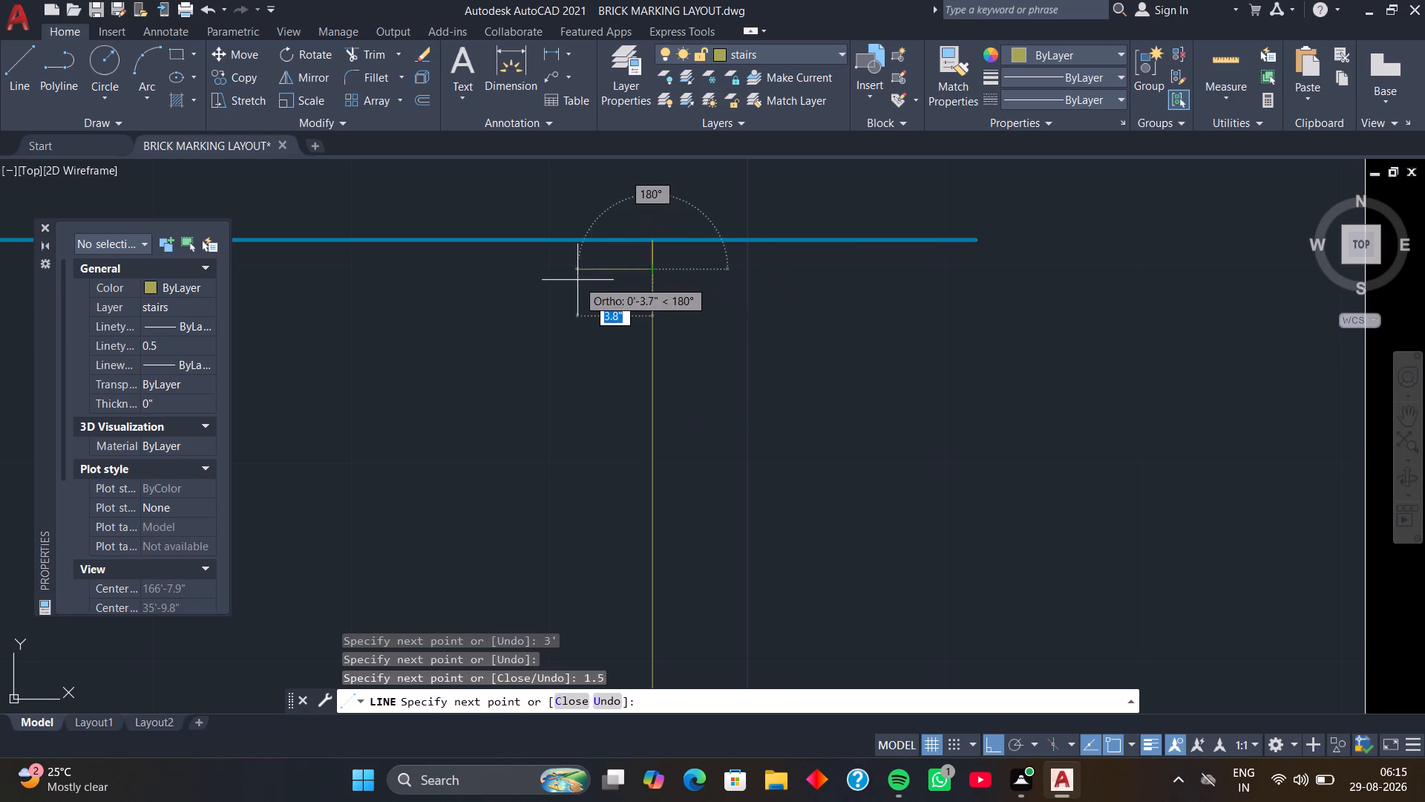
middle_click_drag(1065, 461, 1424, 534)
scroll(1118, 485, "down", 3)
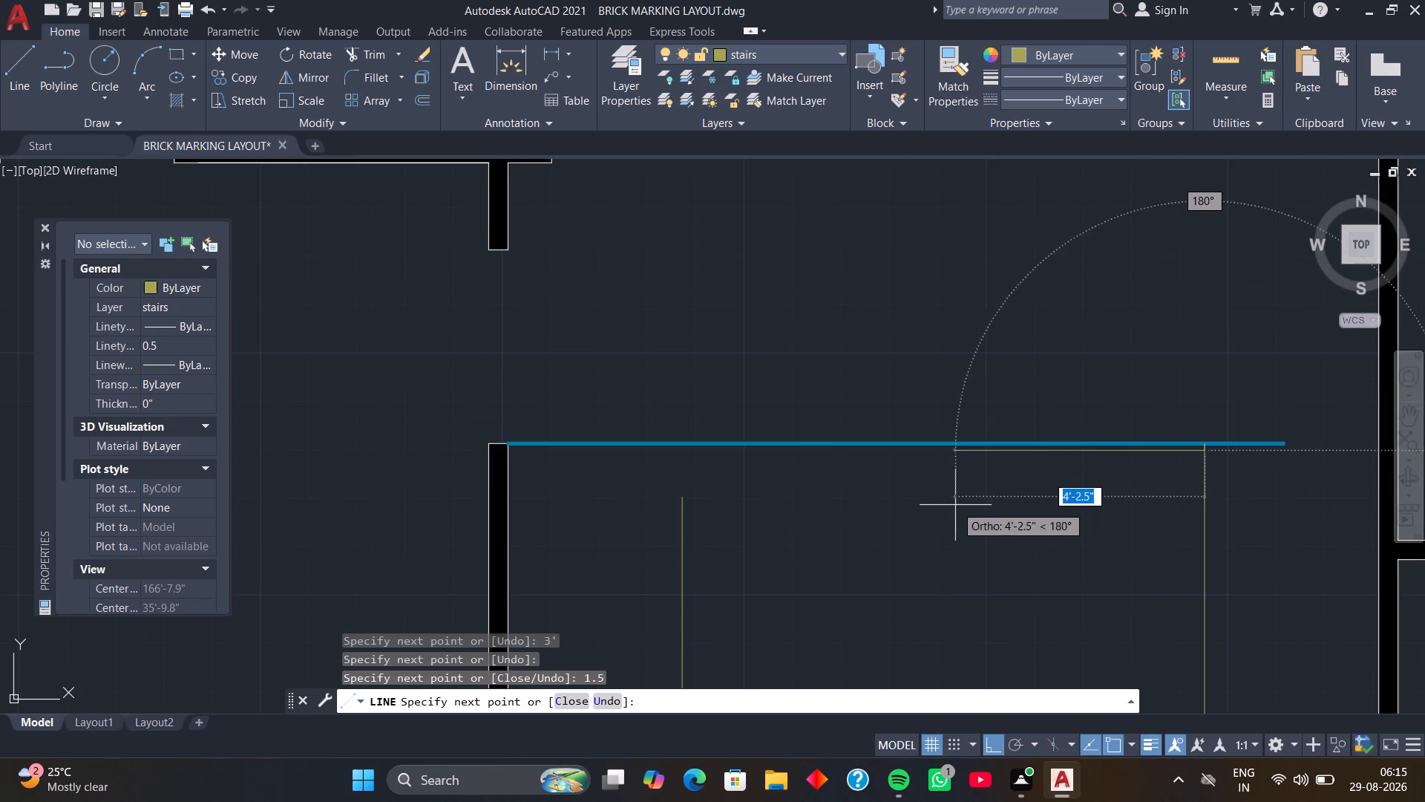
middle_click_drag(748, 492, 882, 515)
scroll(832, 507, "up", 3)
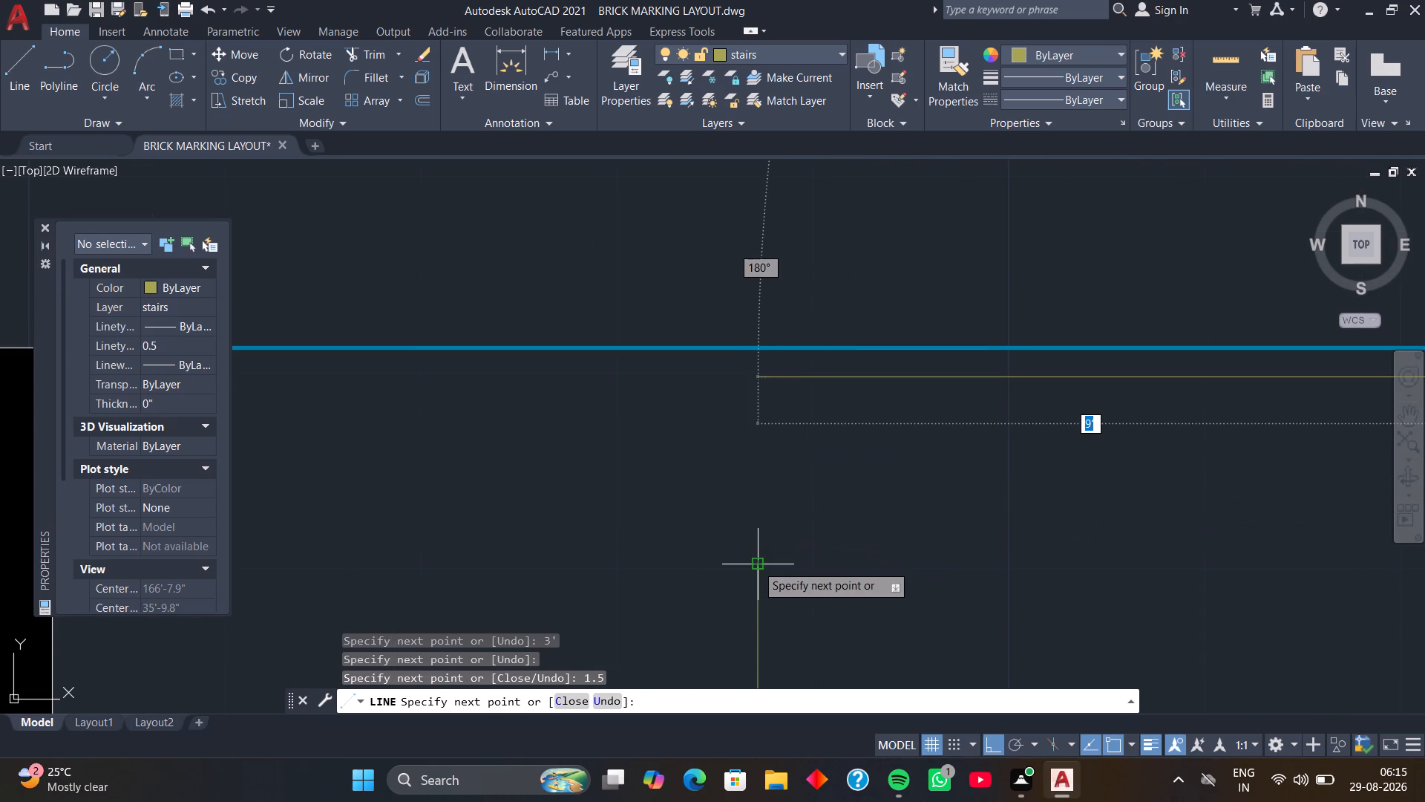
left_click(759, 378)
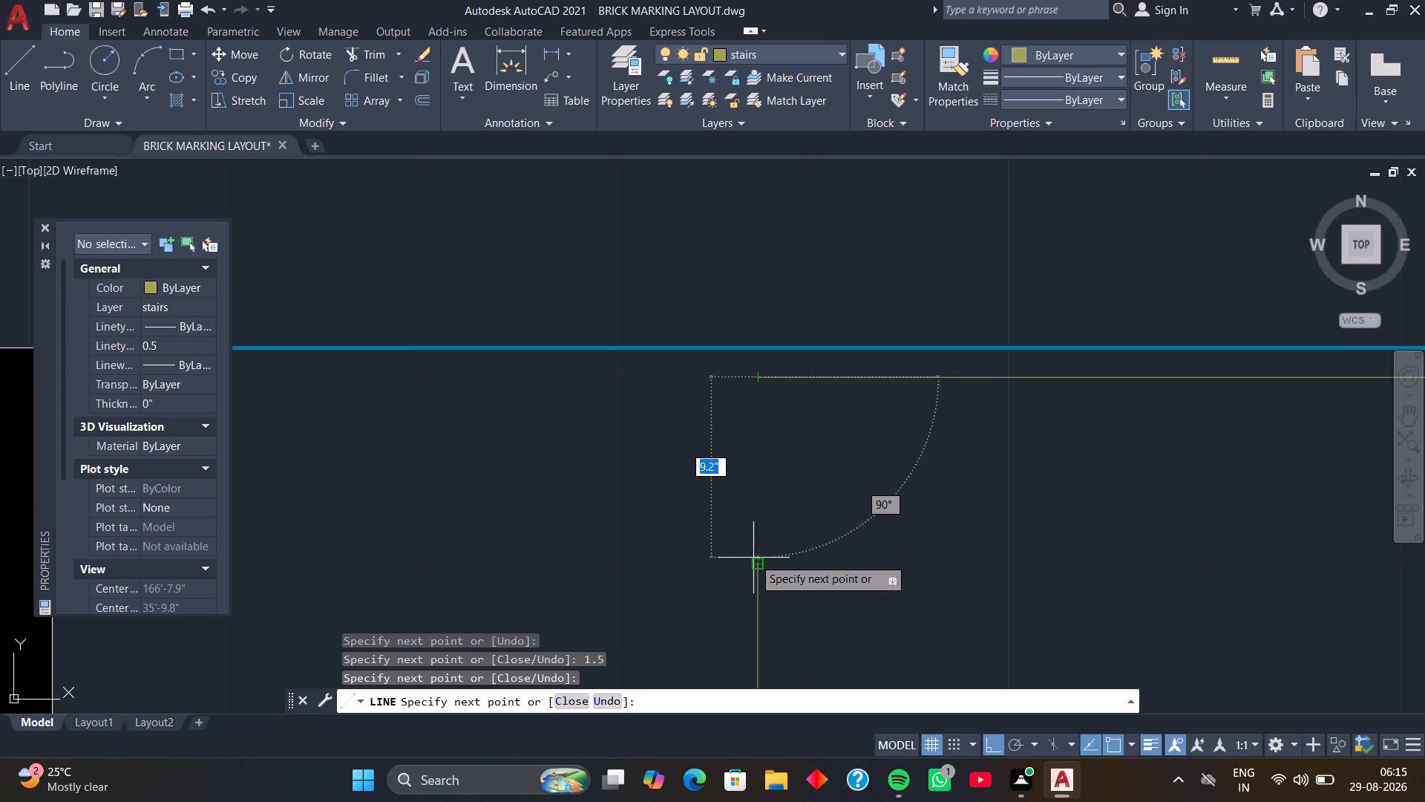
left_click(756, 561)
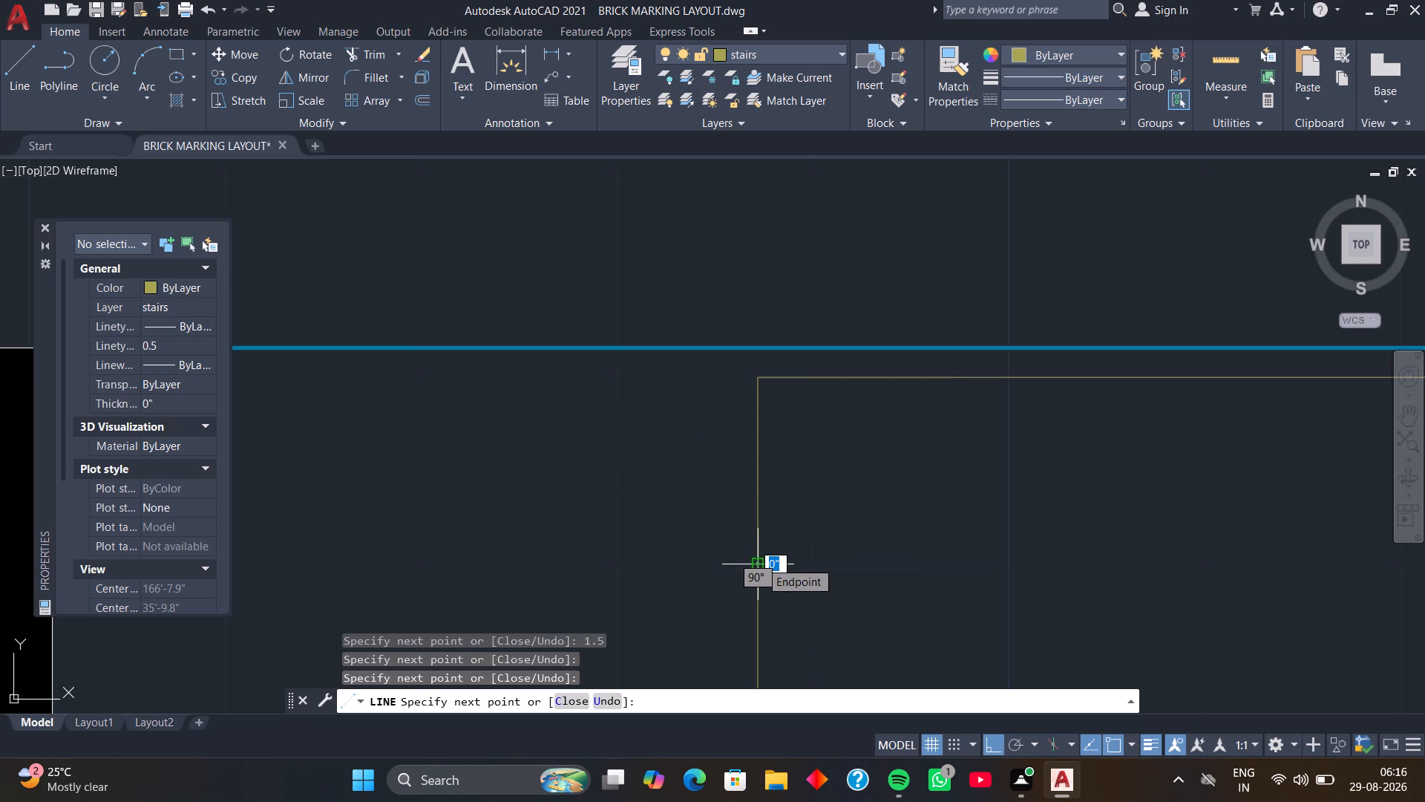
key("space")
Delete the left vertical stair line and the short segment joining it to the horizontal line.
scroll(764, 550, "down", 1)
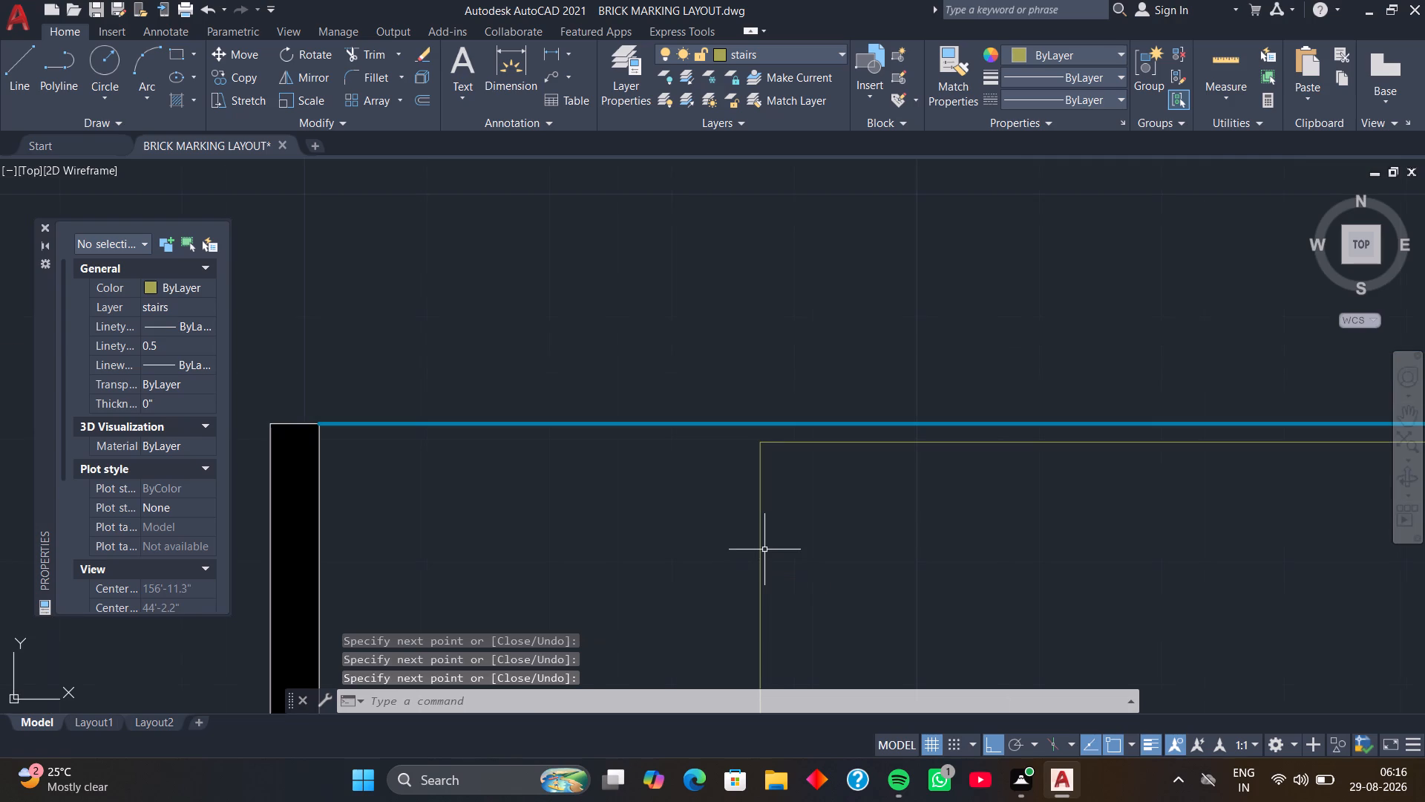
middle_click_drag(773, 555, 773, 449)
left_click(788, 385)
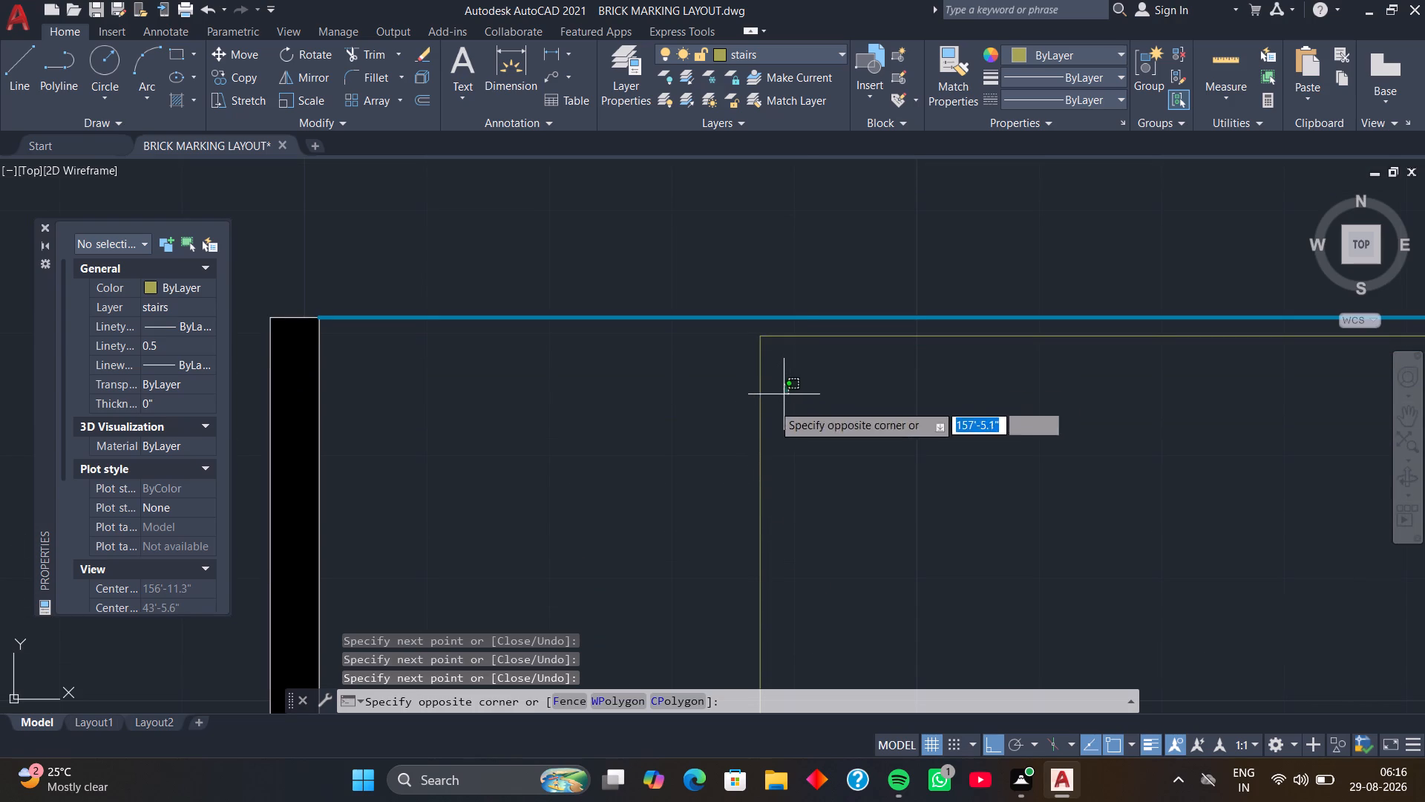
left_click(721, 459)
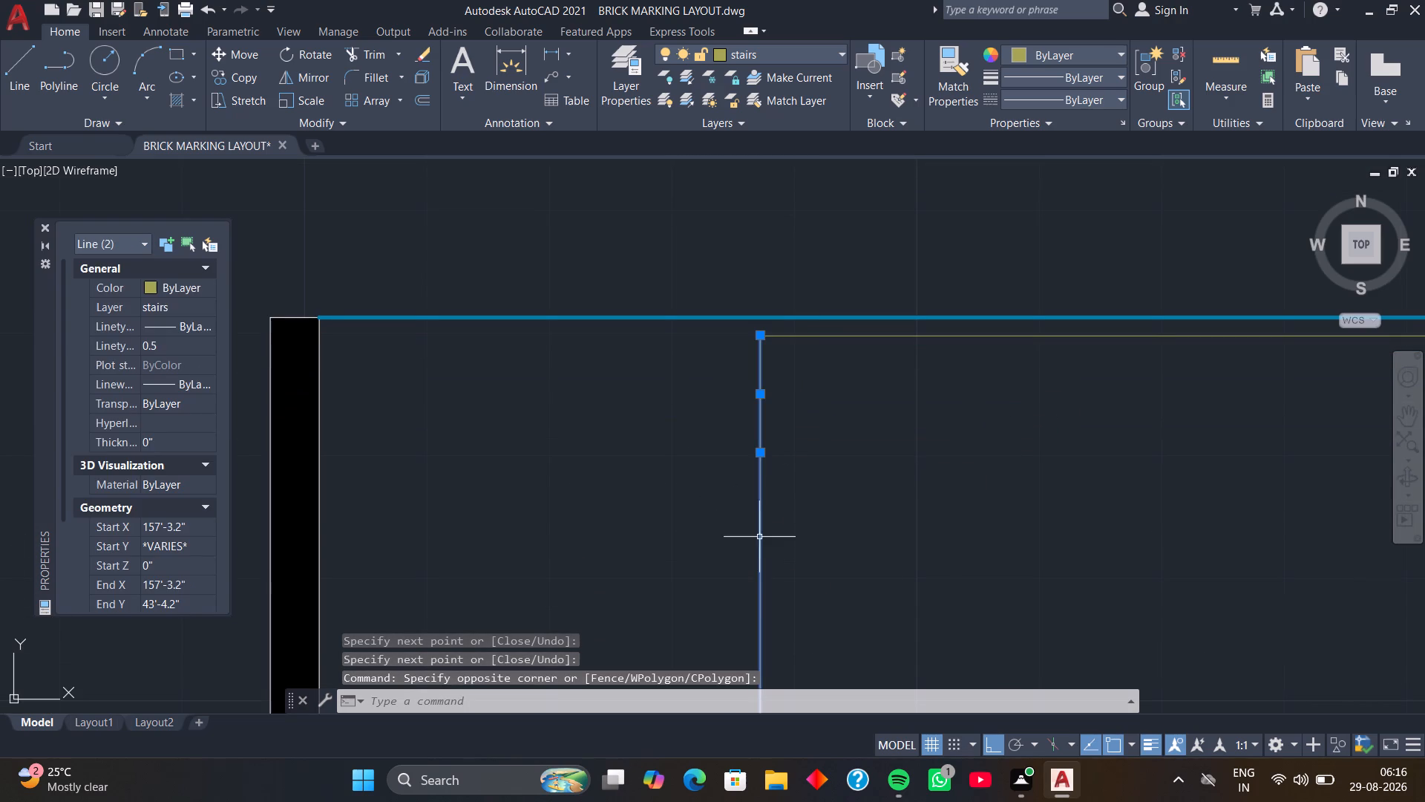
key("Delete")
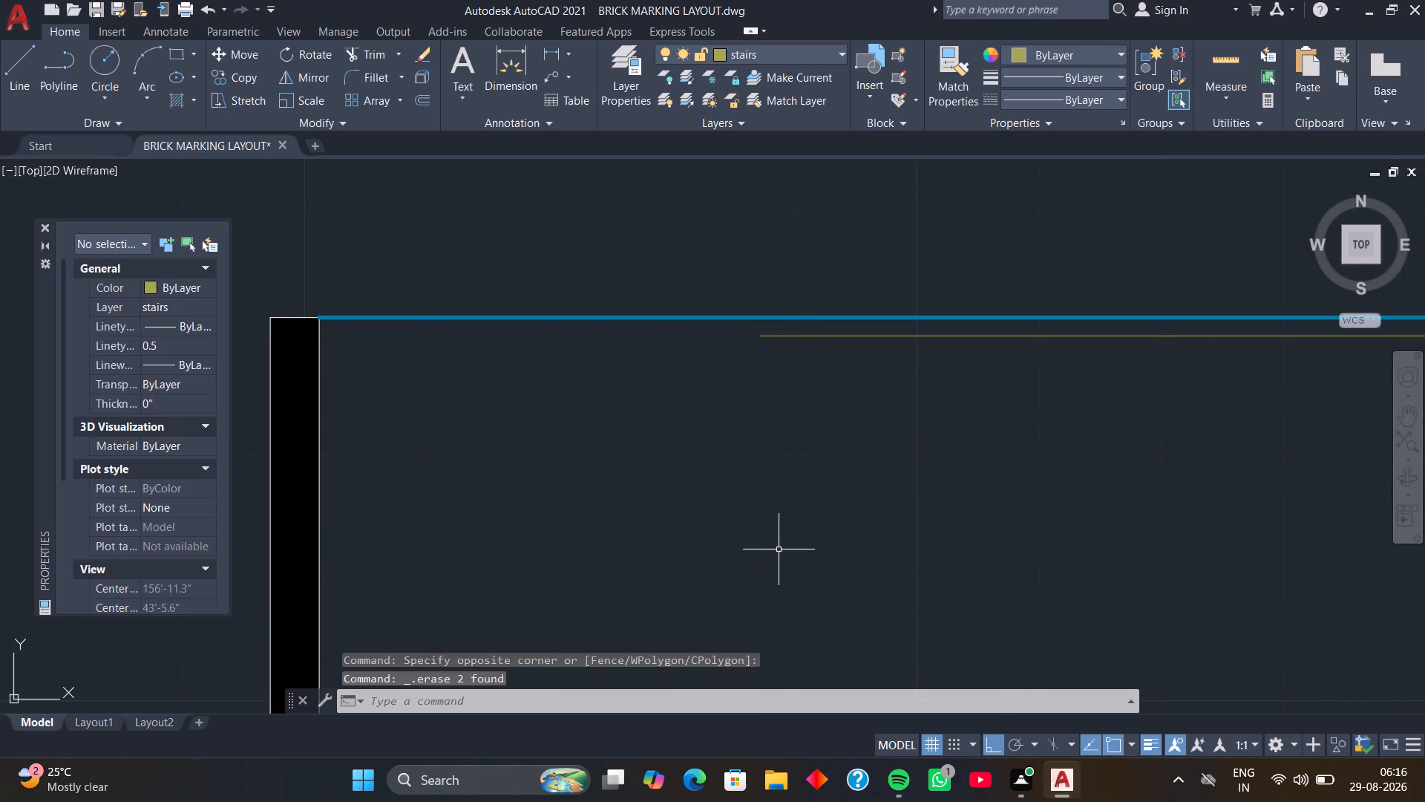
Draw one continuous vertical line from the 3' point on the stair room's bottom wall to the left end of the horizontal stair line.
scroll(779, 550, "down", 3)
middle_click_drag(780, 553, 774, 442)
middle_click_drag(818, 558, 824, 449)
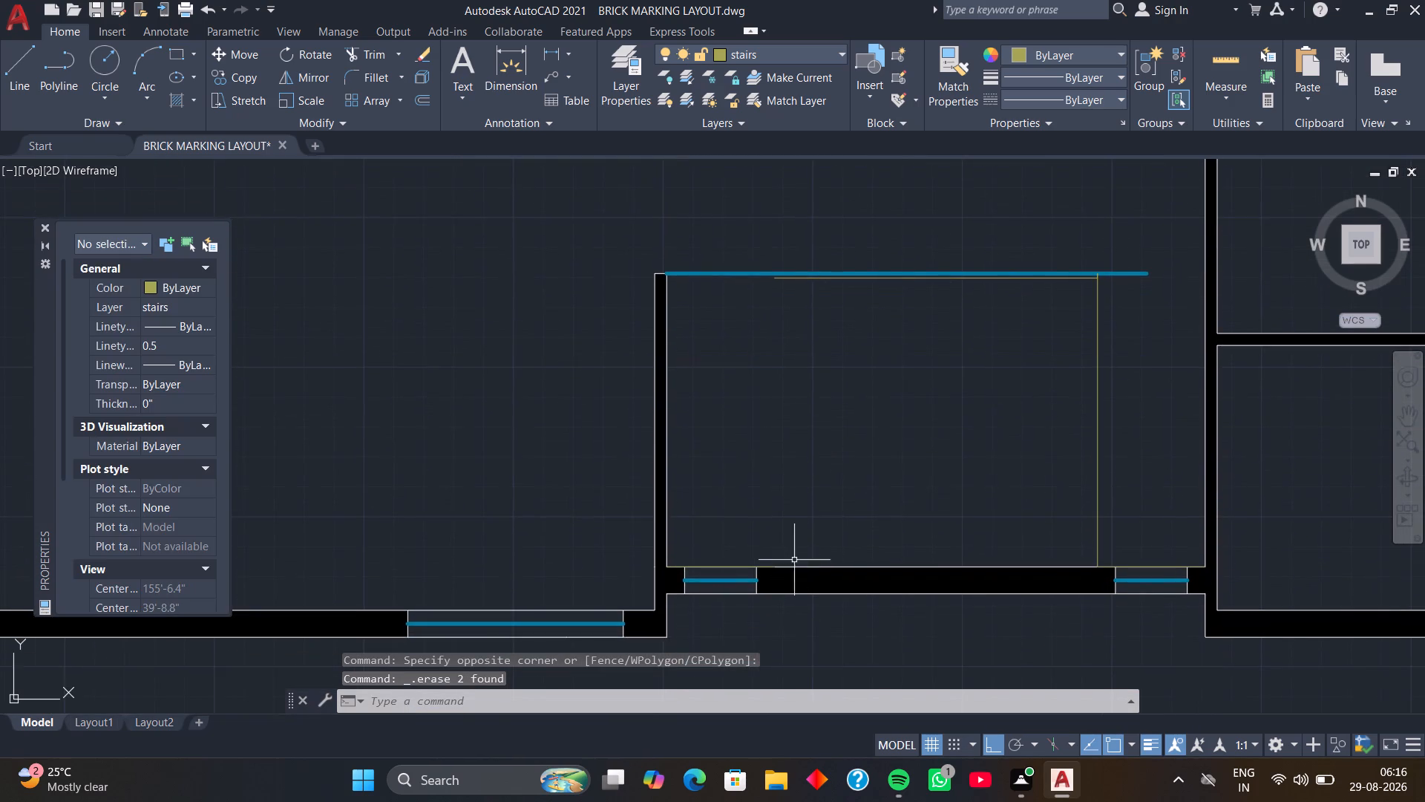
scroll(791, 560, "up", 2)
middle_click_drag(750, 541, 790, 498)
type("l")
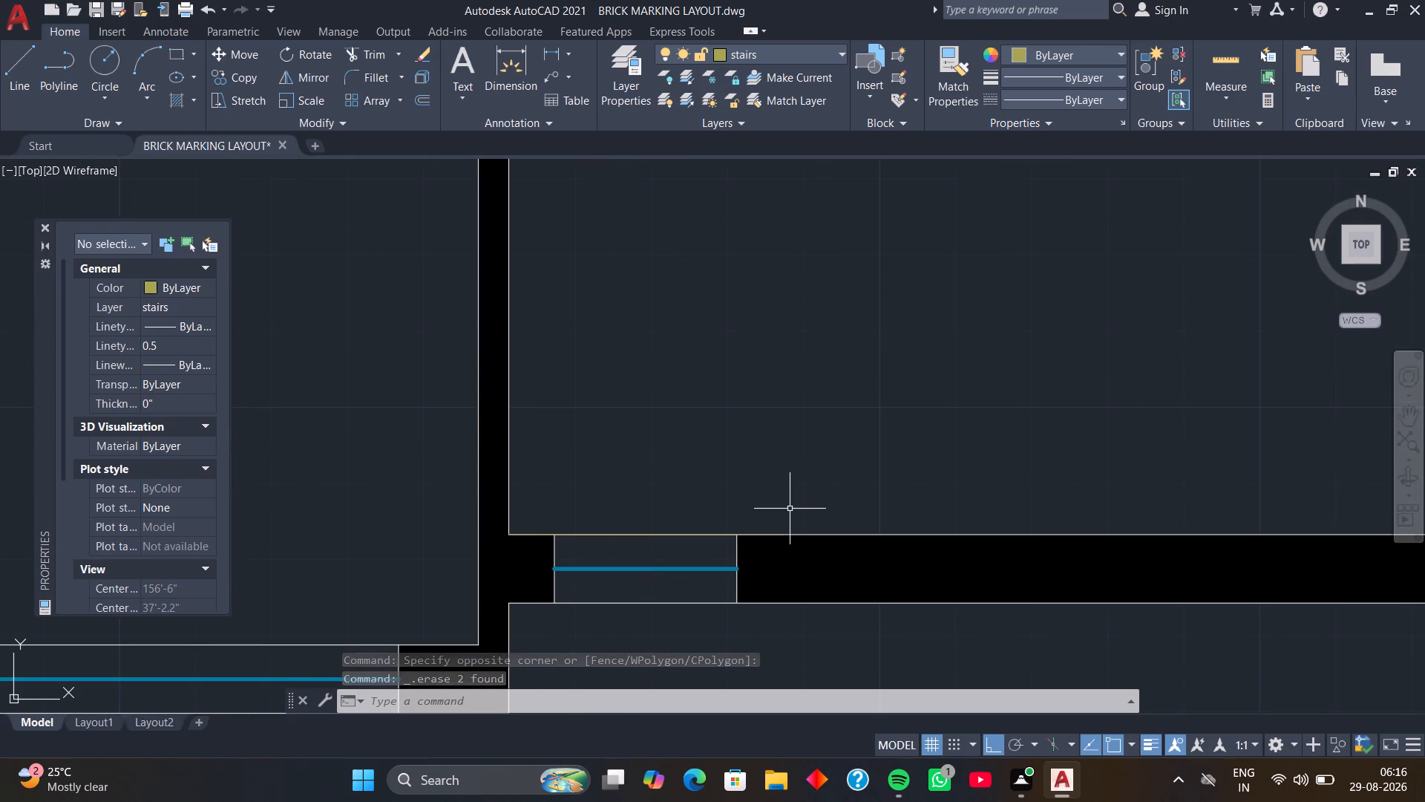
key("space")
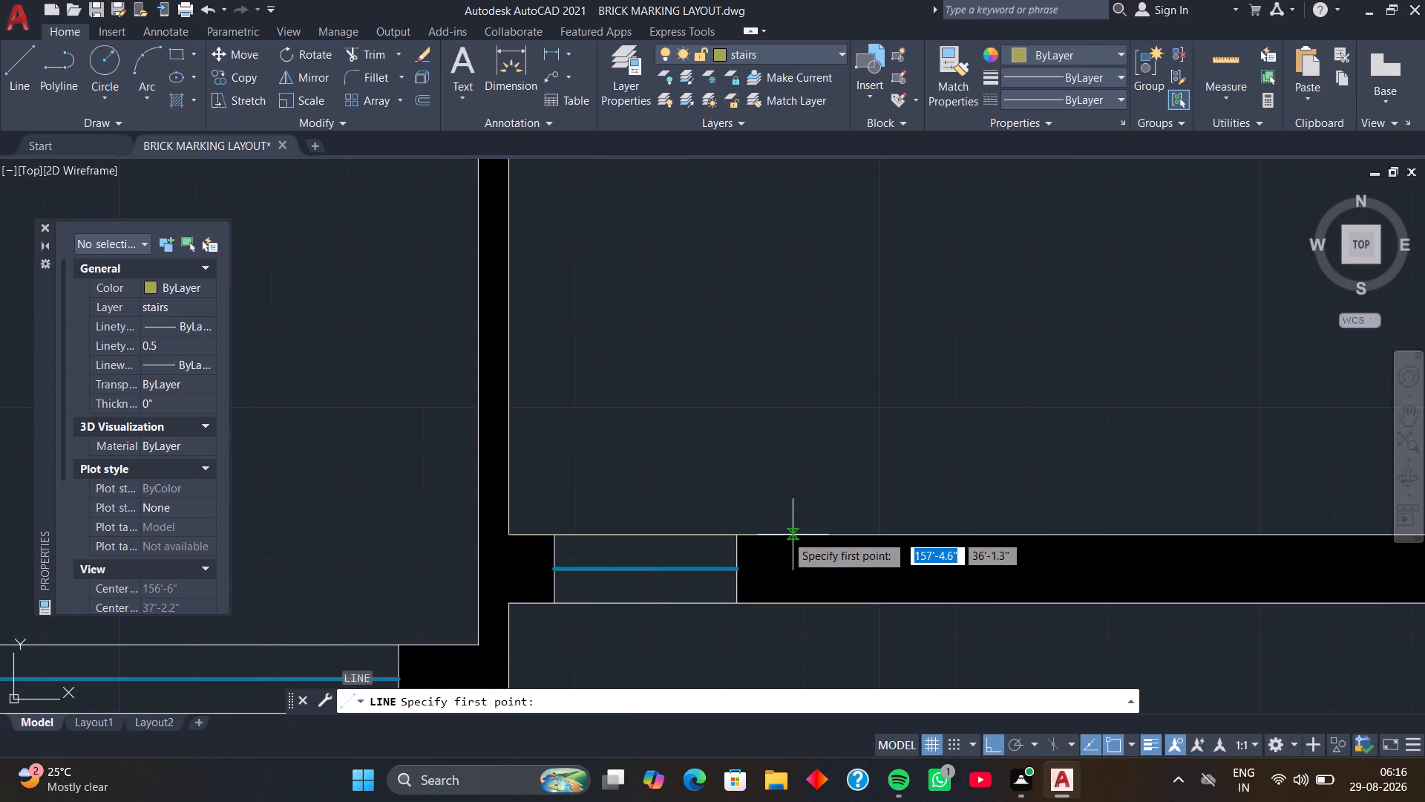
left_click(783, 533)
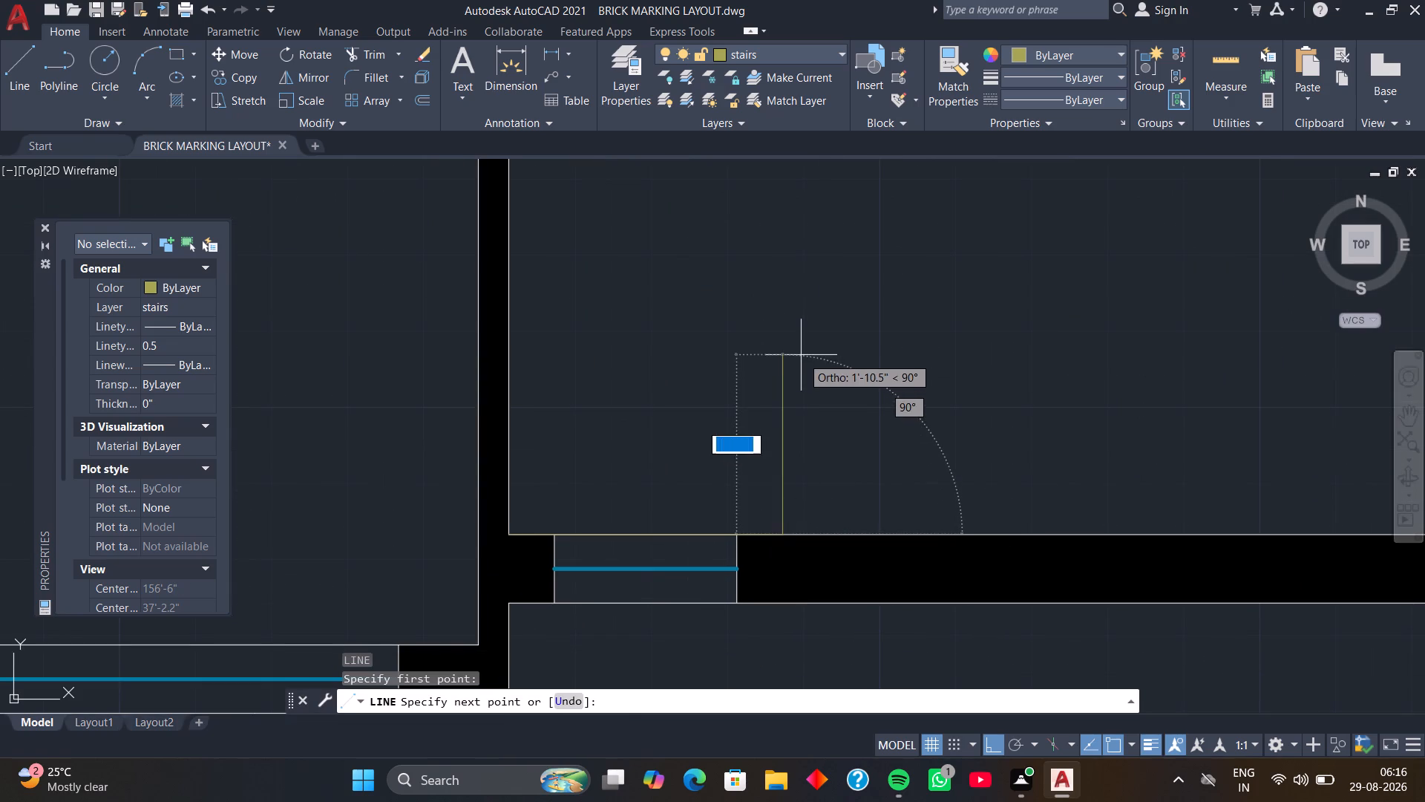
scroll(801, 355, "down", 1)
middle_click_drag(796, 339, 841, 550)
middle_click_drag(820, 336, 839, 487)
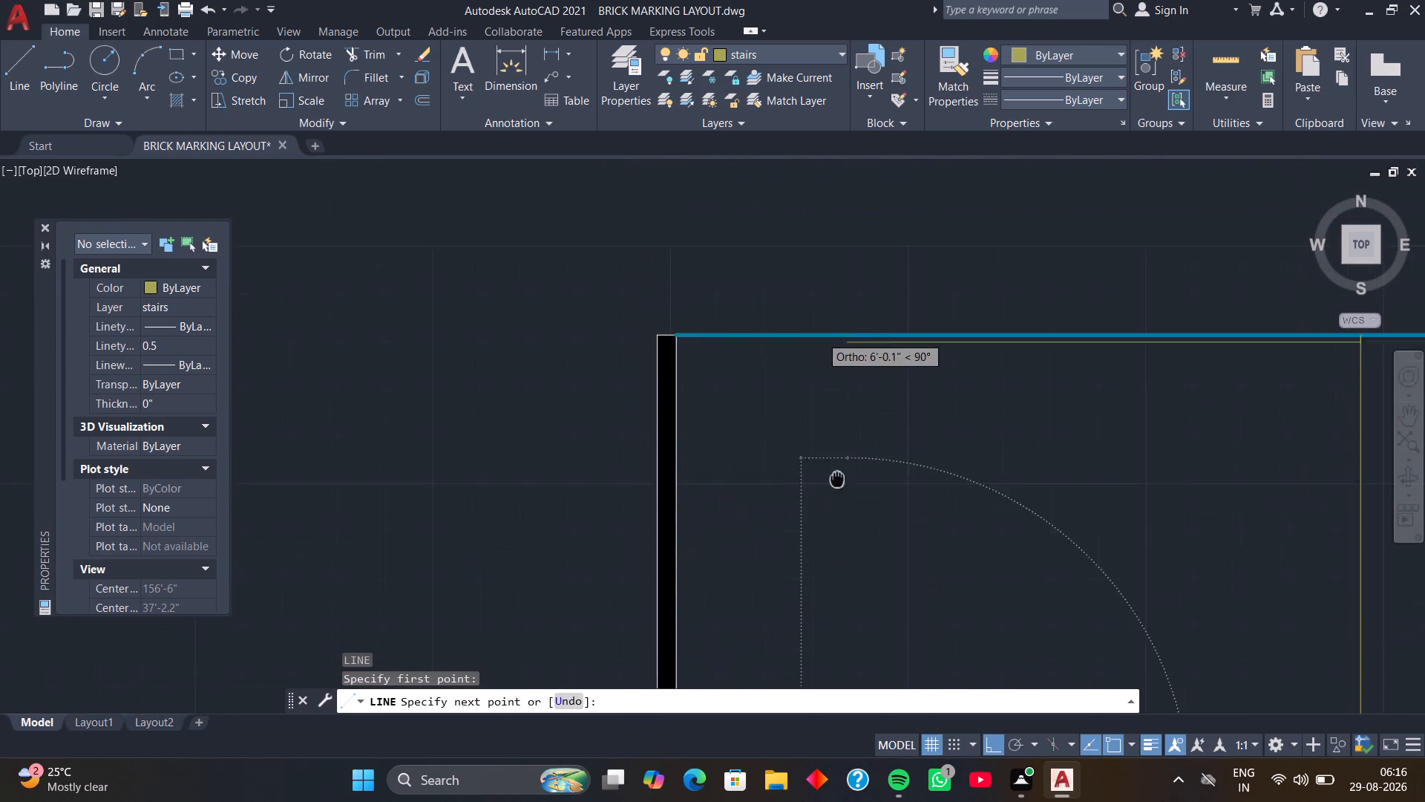
middle_click_drag(839, 487, 839, 489)
scroll(849, 405, "up", 2)
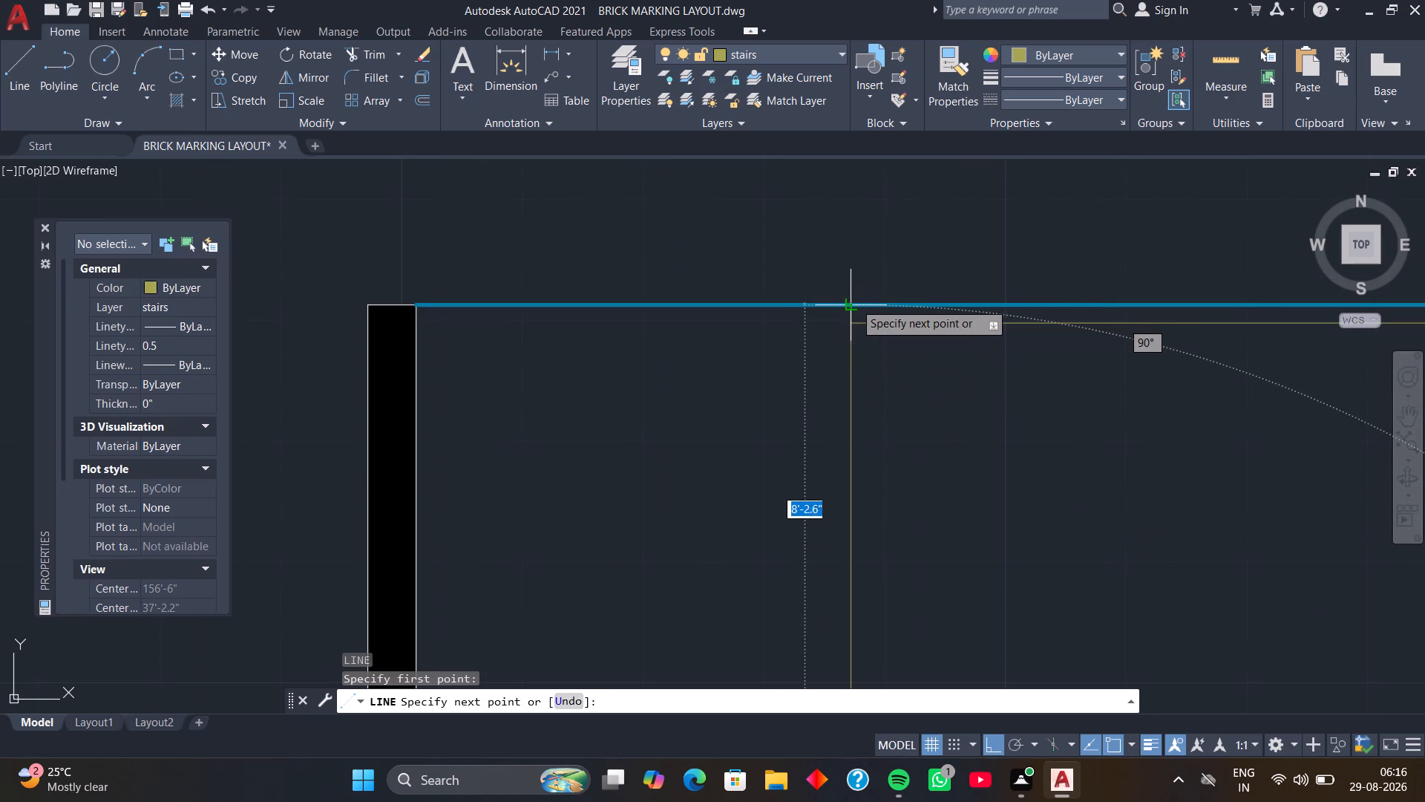
left_click(851, 320)
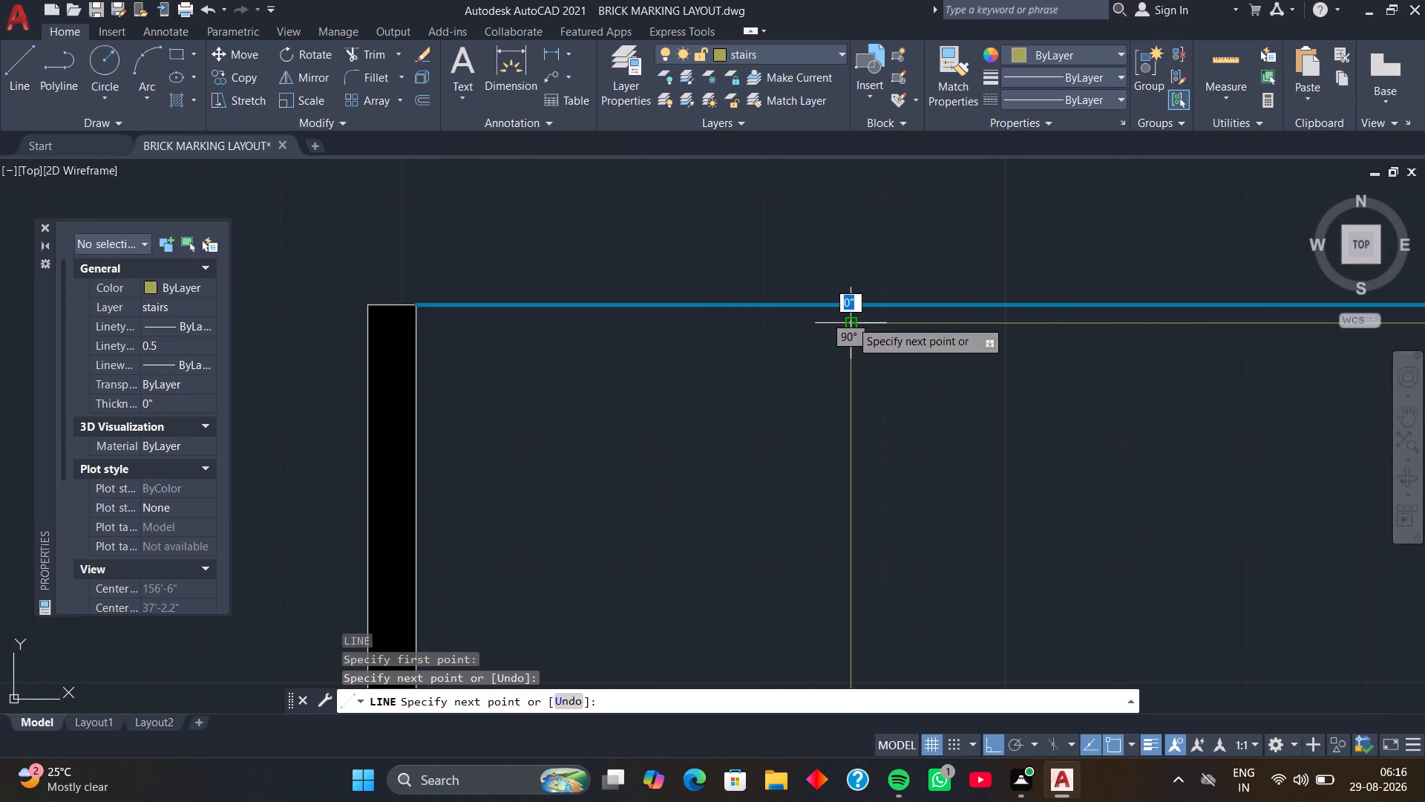
key("space")
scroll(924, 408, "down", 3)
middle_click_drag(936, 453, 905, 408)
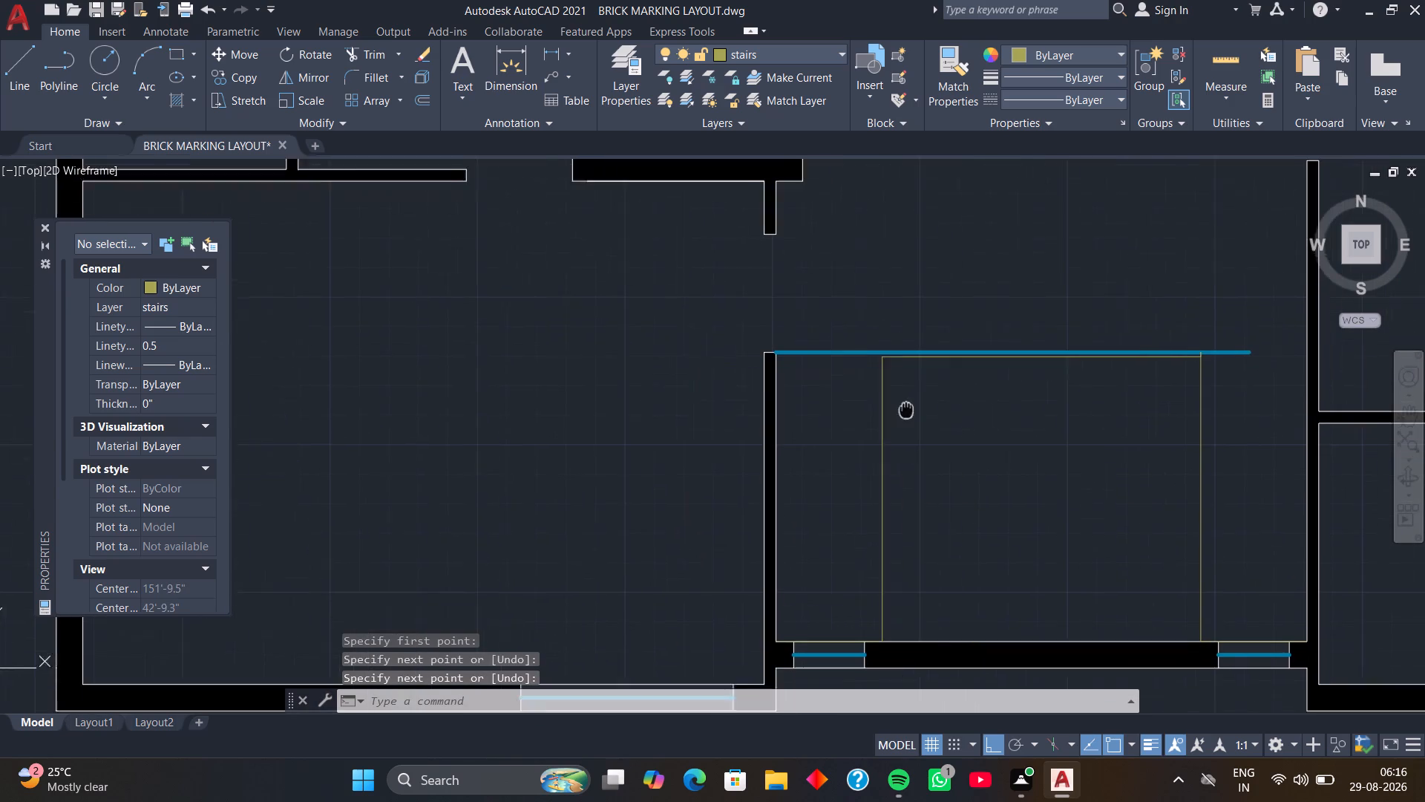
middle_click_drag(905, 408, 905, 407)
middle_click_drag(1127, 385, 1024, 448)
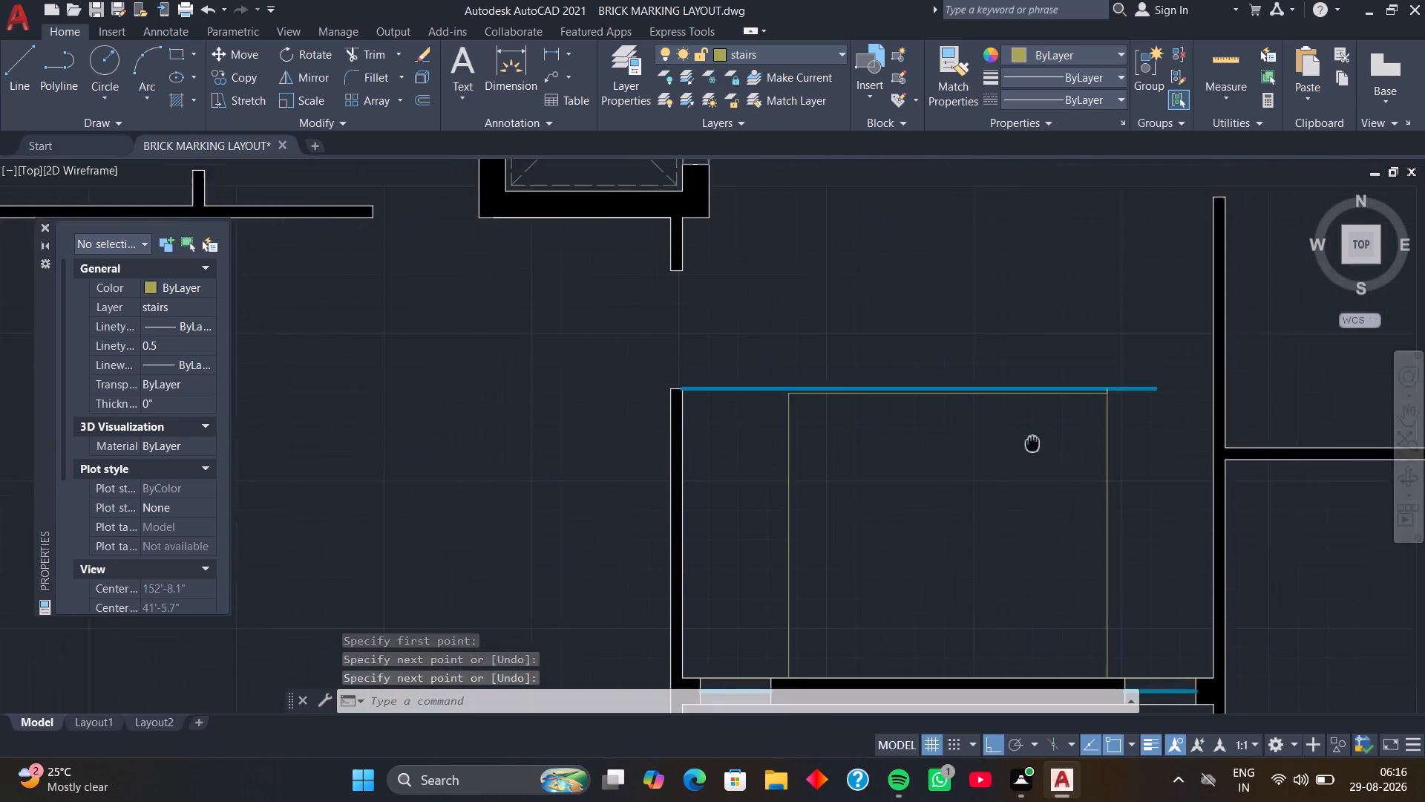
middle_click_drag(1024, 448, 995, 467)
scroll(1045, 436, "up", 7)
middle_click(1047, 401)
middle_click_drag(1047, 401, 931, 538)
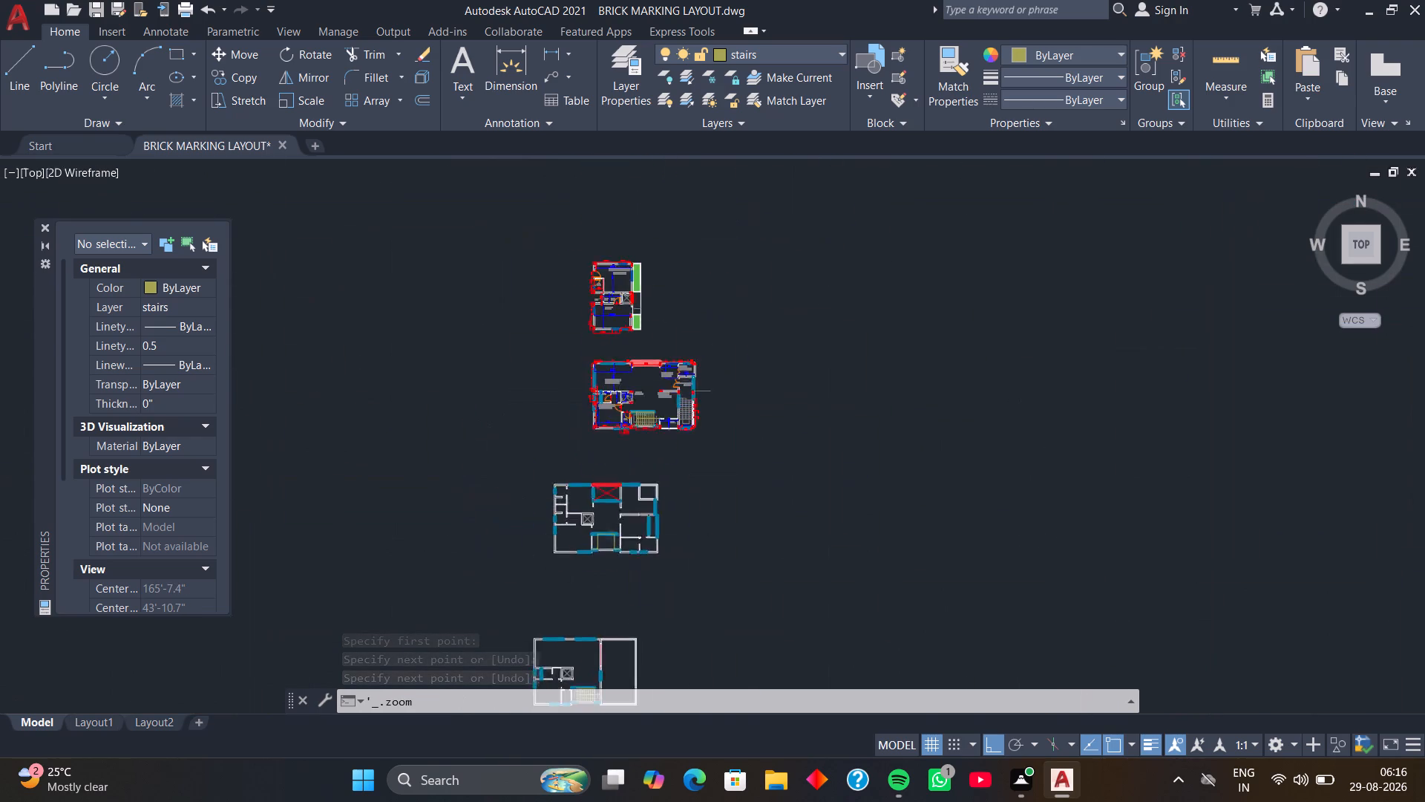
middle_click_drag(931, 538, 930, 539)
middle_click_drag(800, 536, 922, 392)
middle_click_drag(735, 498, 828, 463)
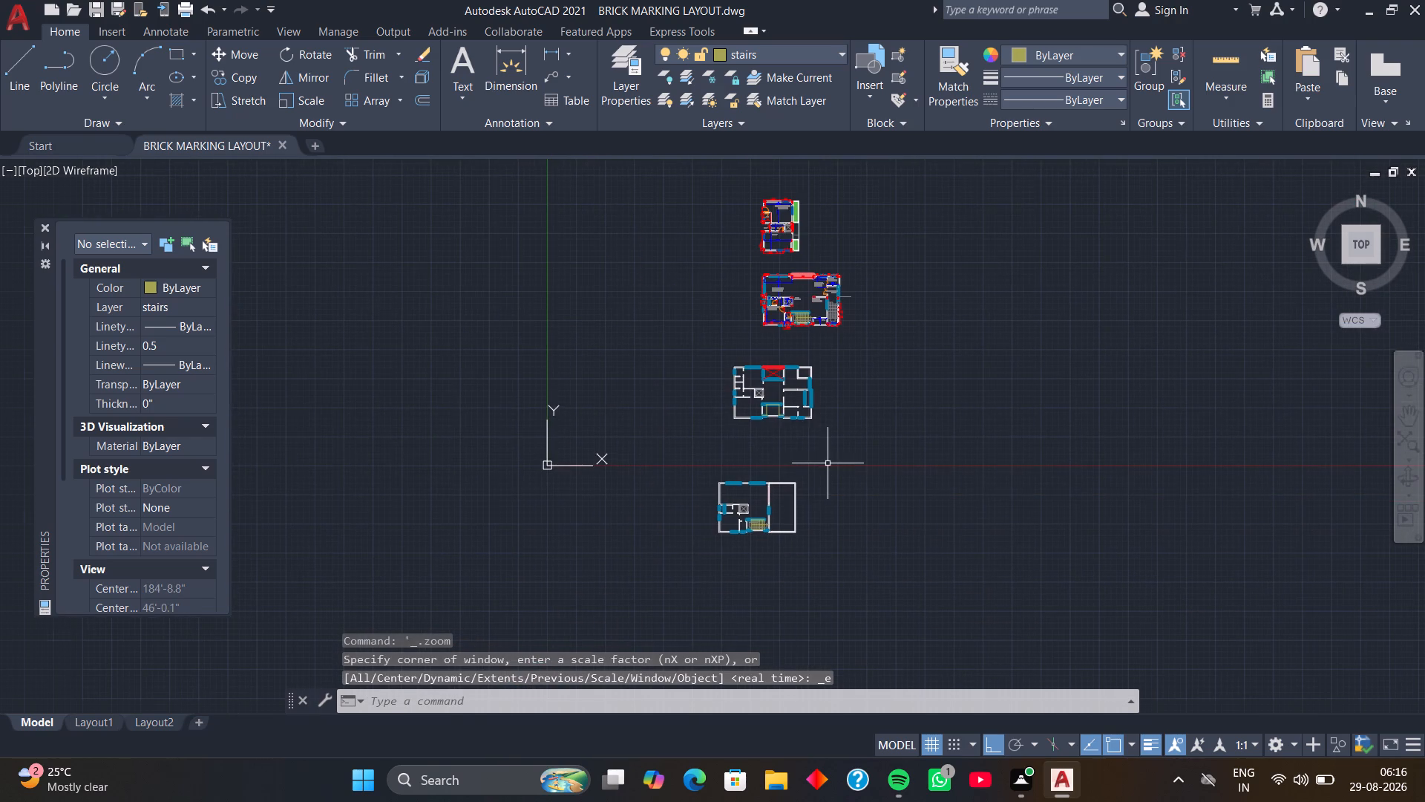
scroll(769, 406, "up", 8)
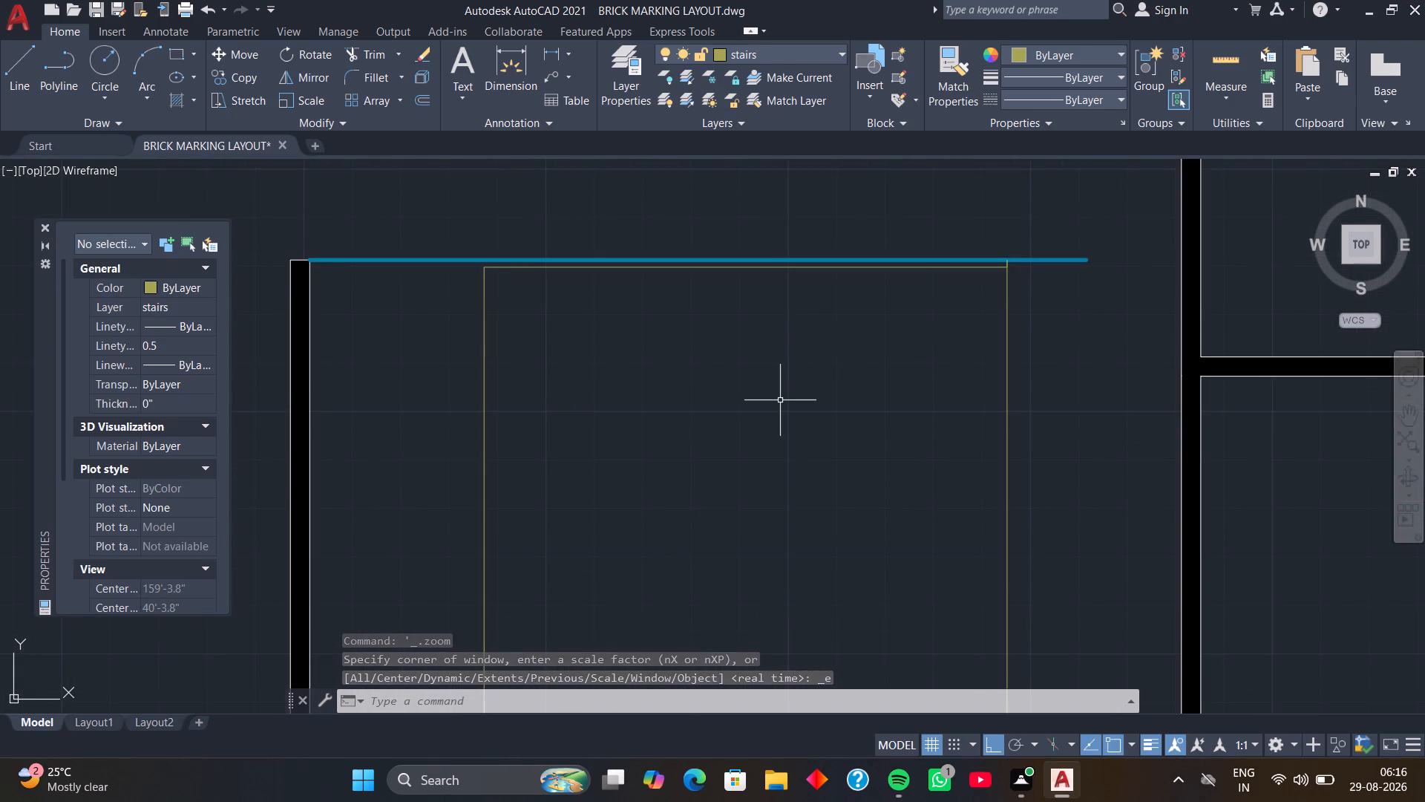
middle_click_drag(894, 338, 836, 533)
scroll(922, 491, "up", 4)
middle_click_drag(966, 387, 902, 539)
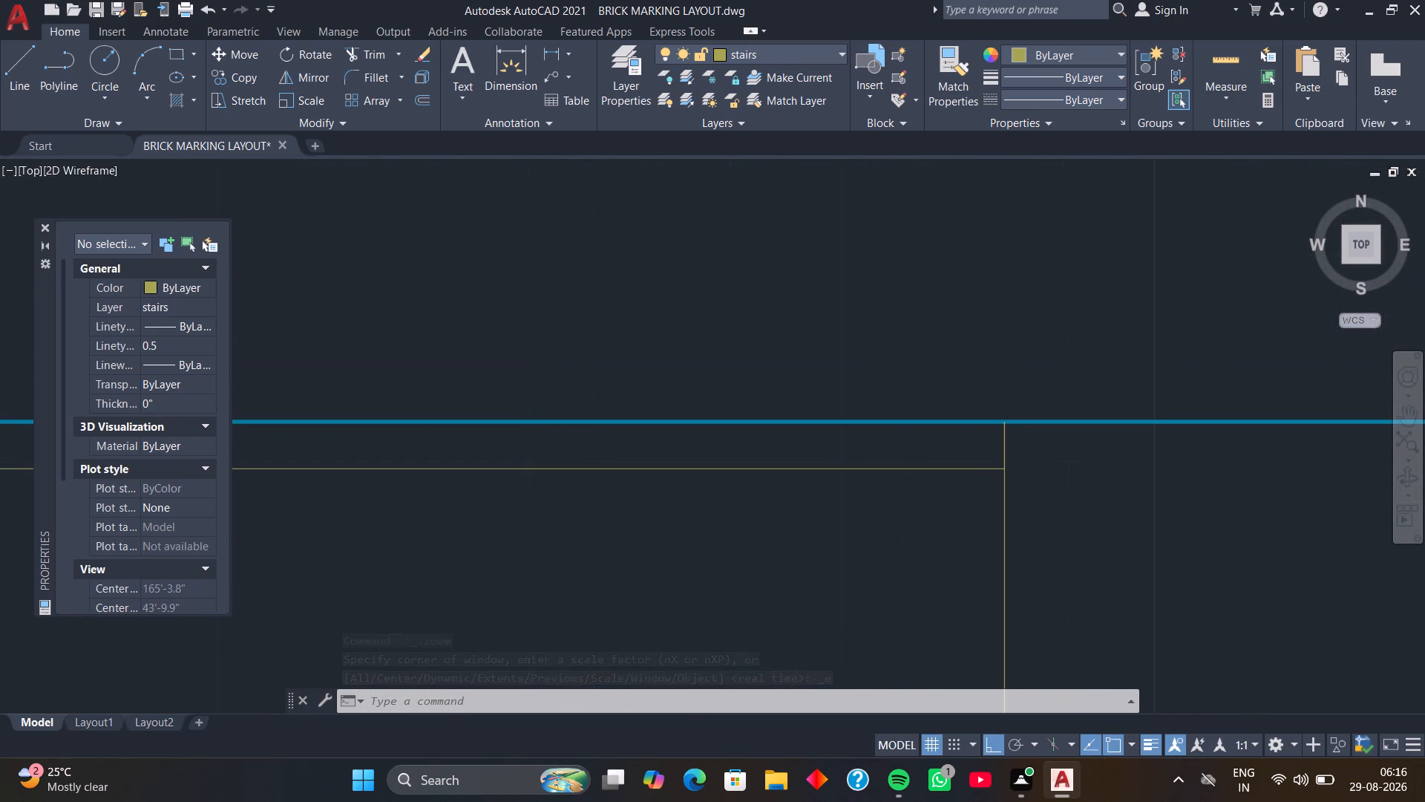
Trim the light blue line beyond the right vertical stair line, and trim that vertical line above the horizontal stair line.
scroll(958, 431, "up", 1)
type("tr")
key("space")
left_click(1029, 453)
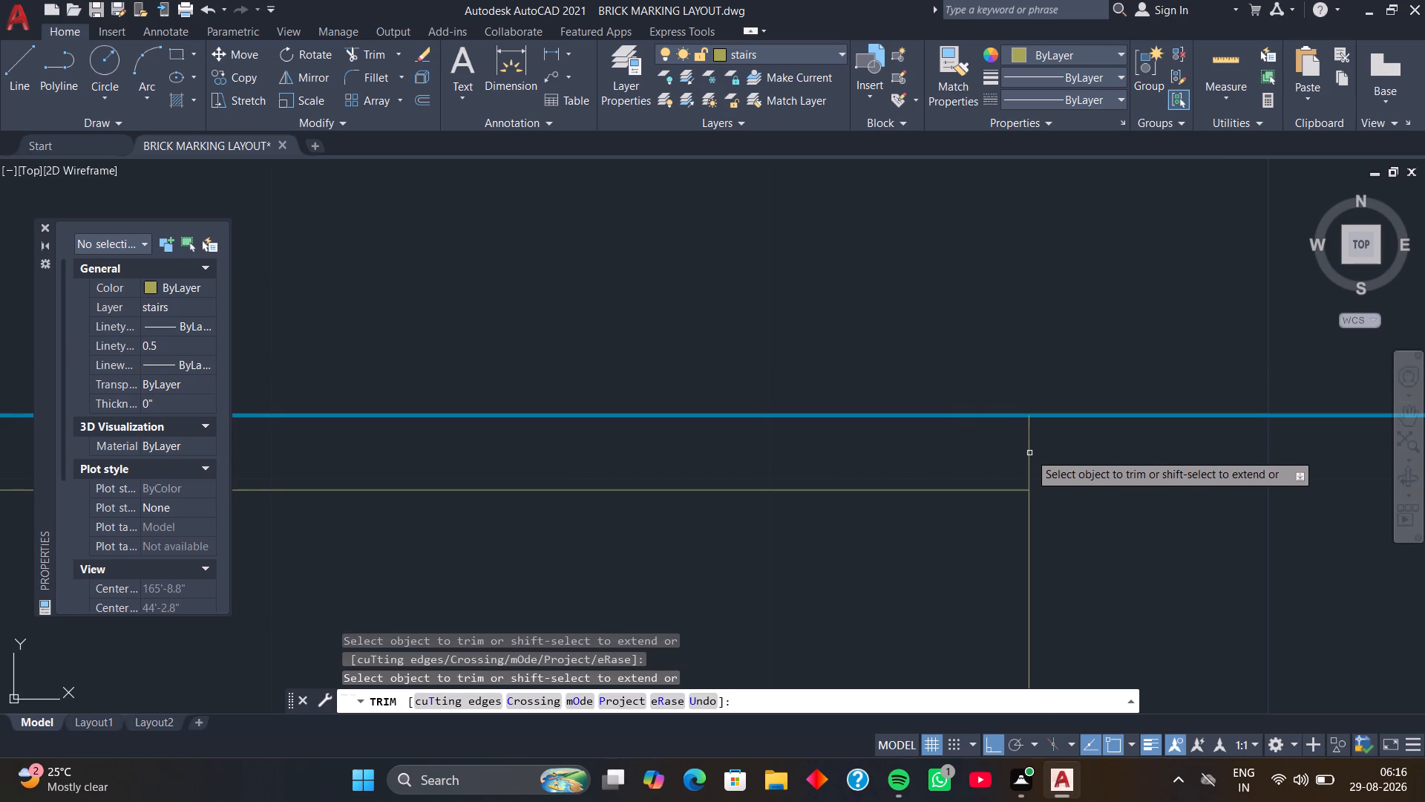
left_click(1118, 414)
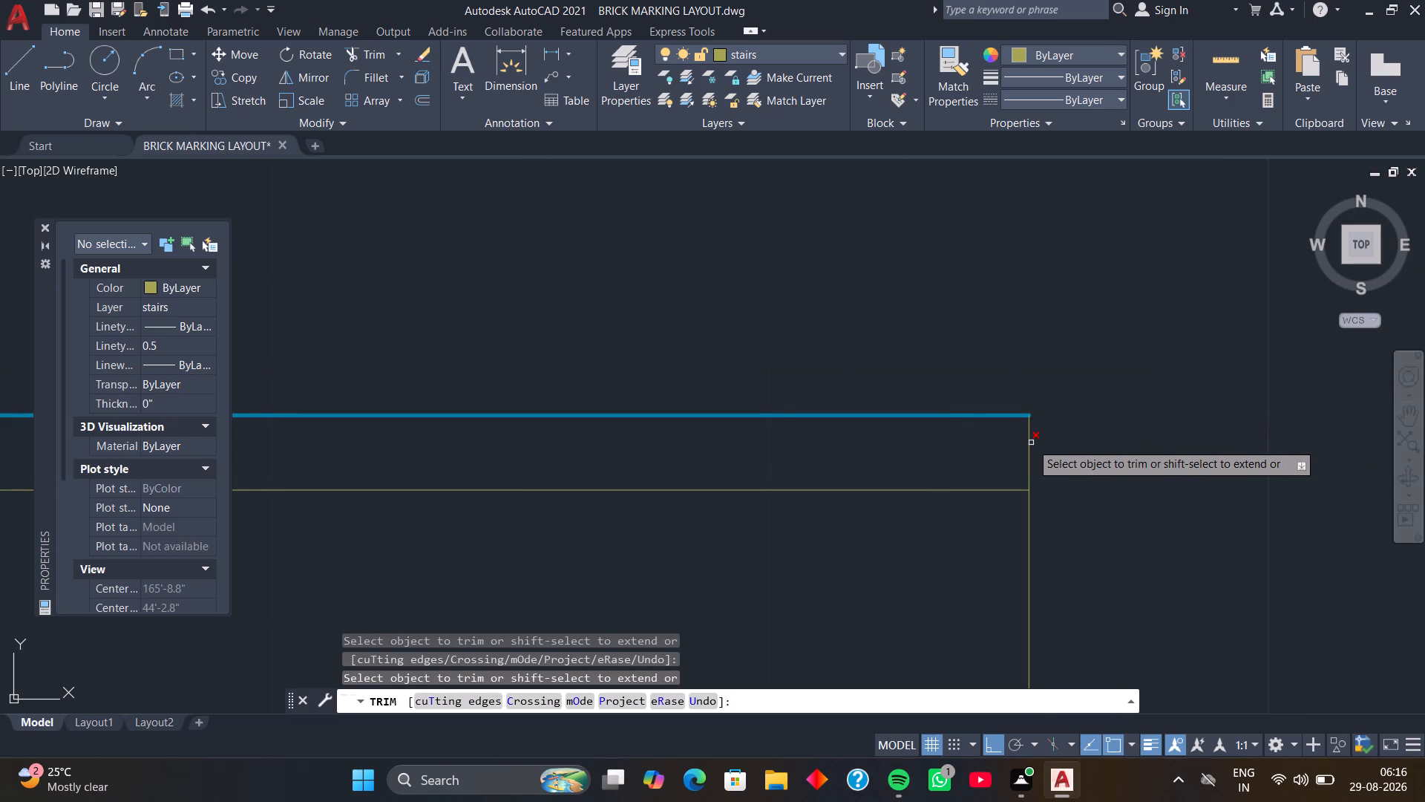
left_click(1027, 443)
scroll(1027, 443, "down", 2)
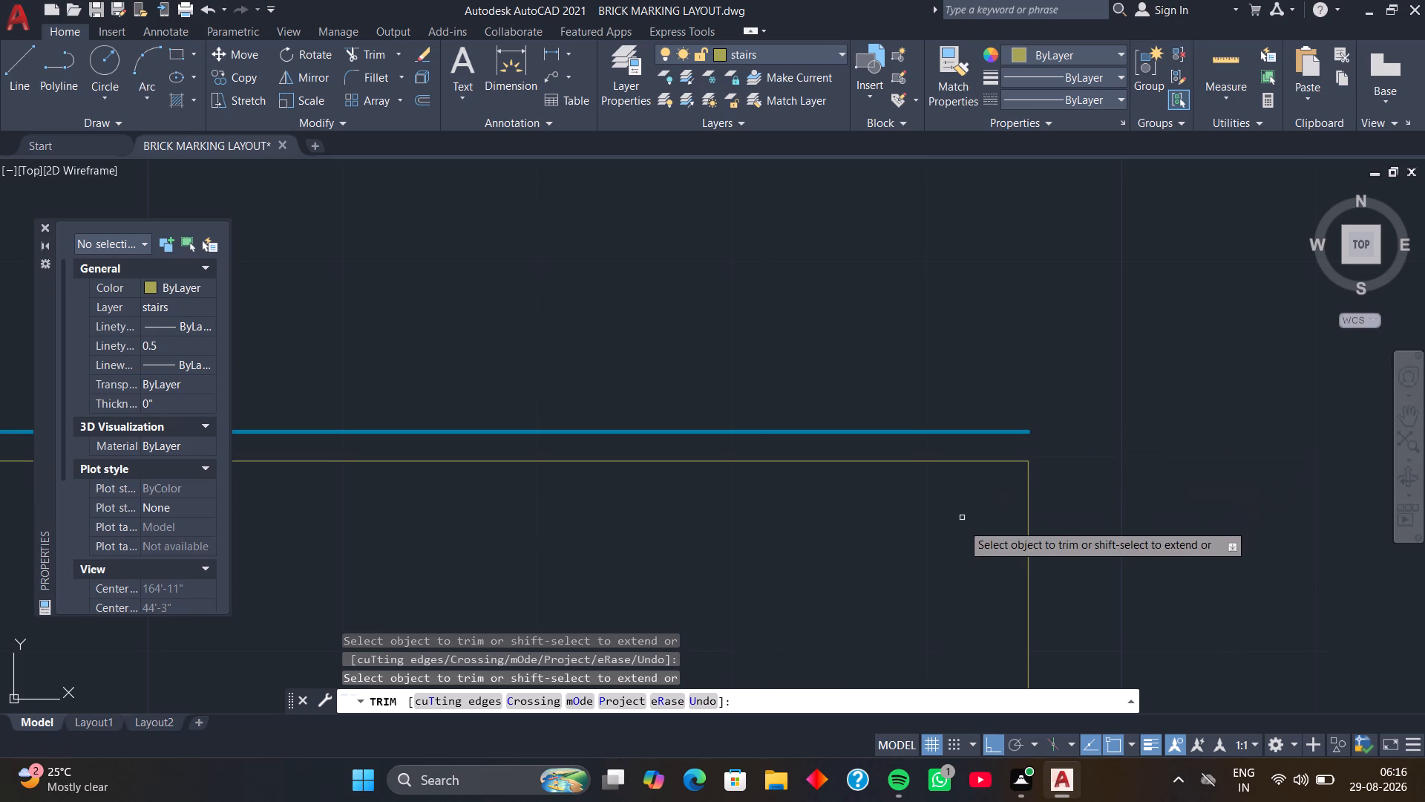
middle_click_drag(962, 531, 974, 473)
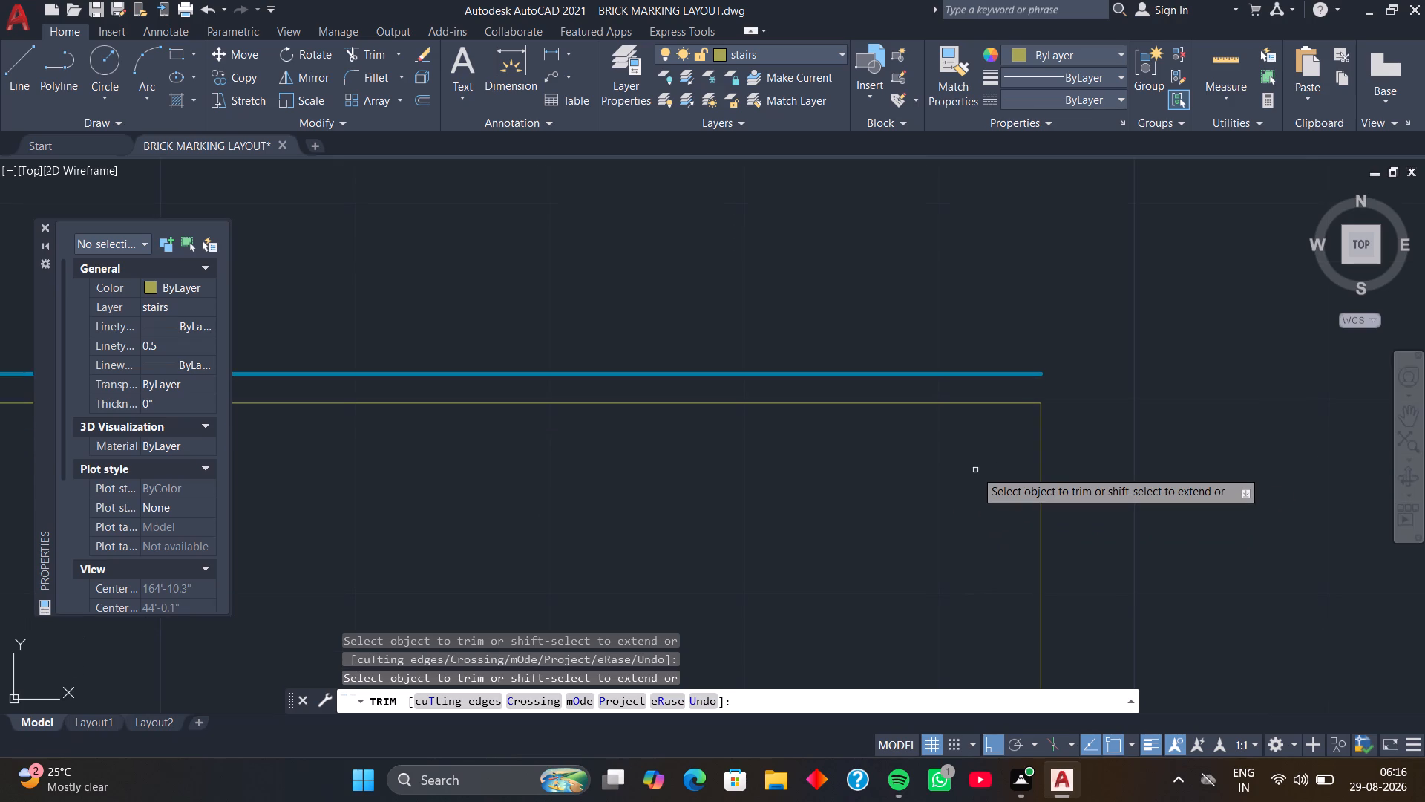
scroll(975, 470, "down", 2)
middle_click_drag(966, 497, 1021, 447)
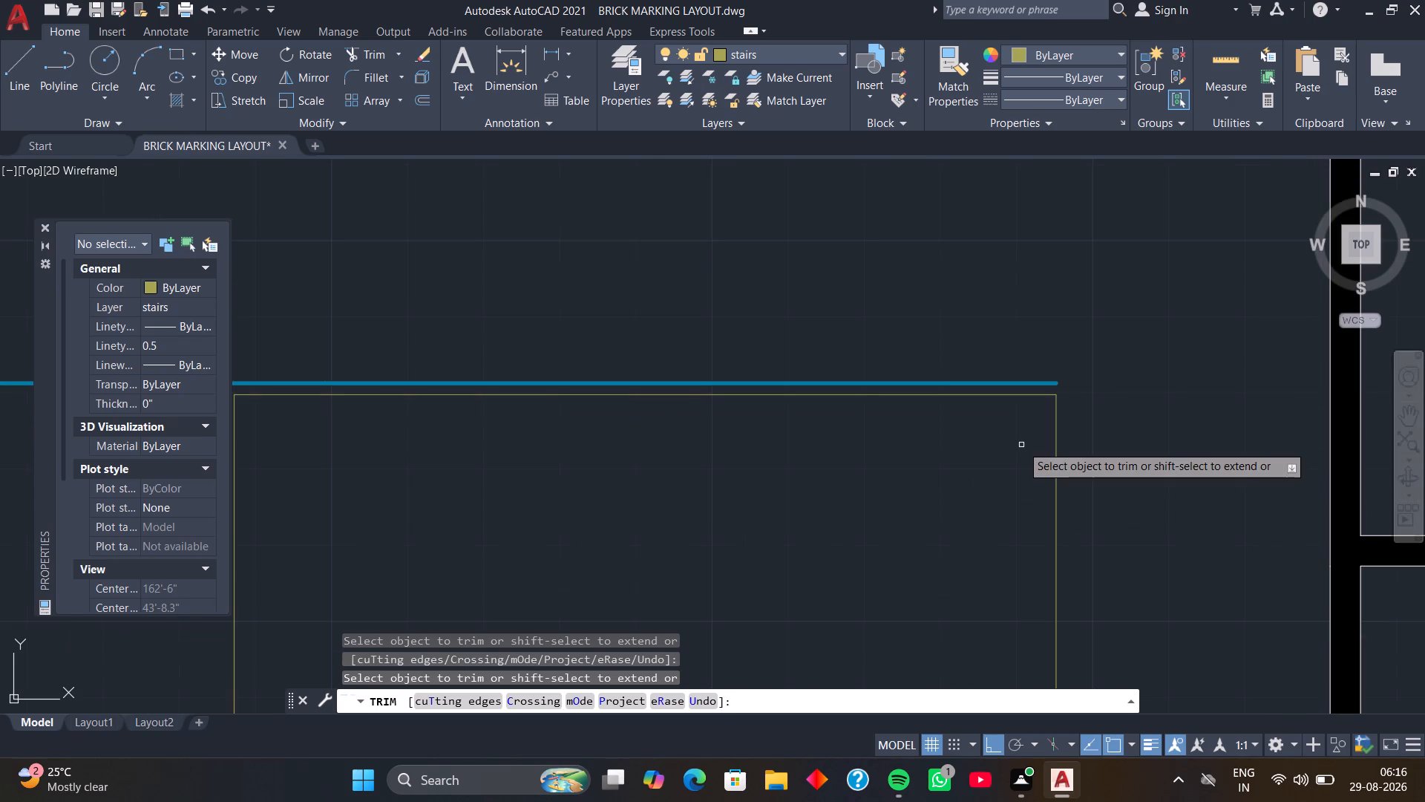
key("space")
Copy the left vertical stair line as an array of 10 items, fitted up to the right vertical stair line's lower end.
scroll(957, 468, "down", 2)
middle_click_drag(908, 530, 1023, 404)
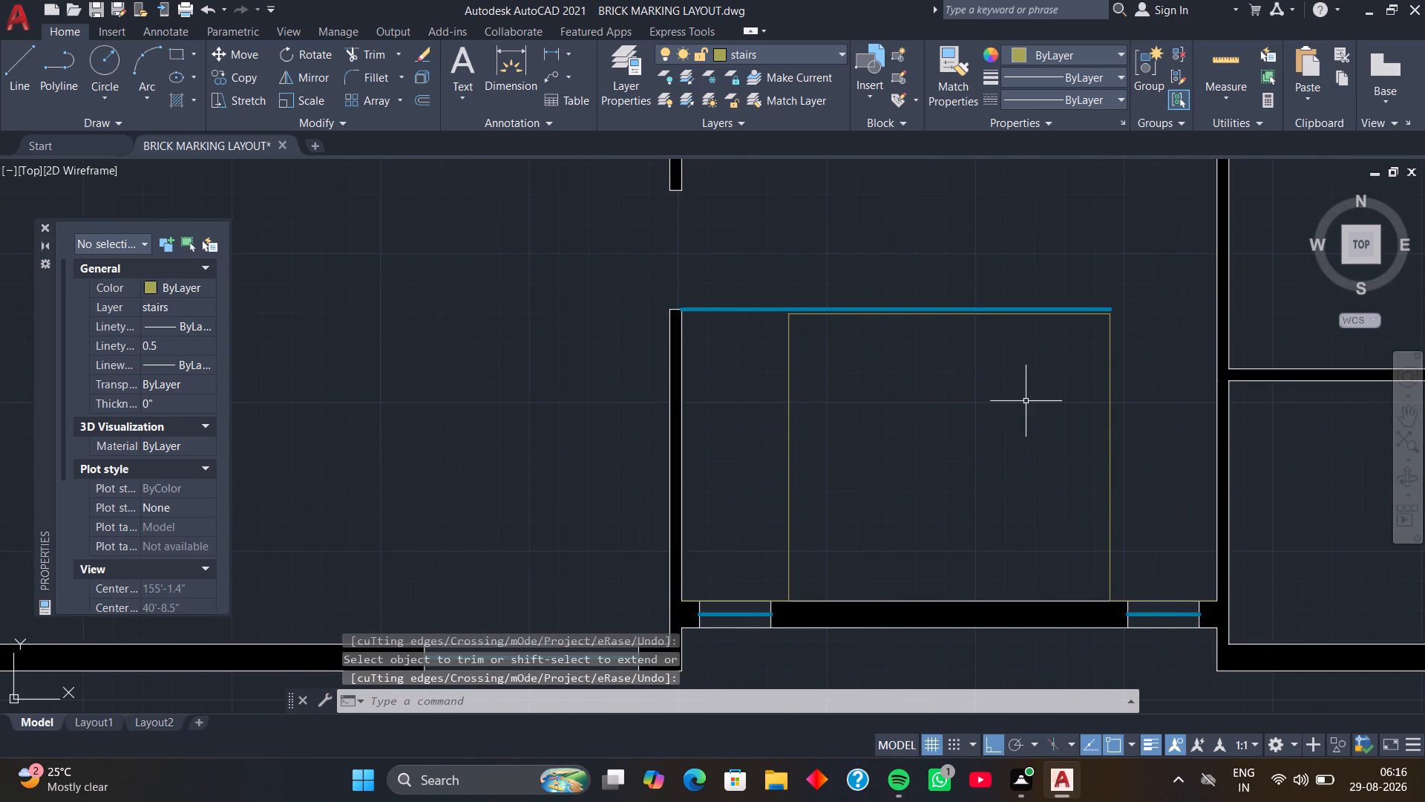
left_click(839, 462)
left_click(769, 509)
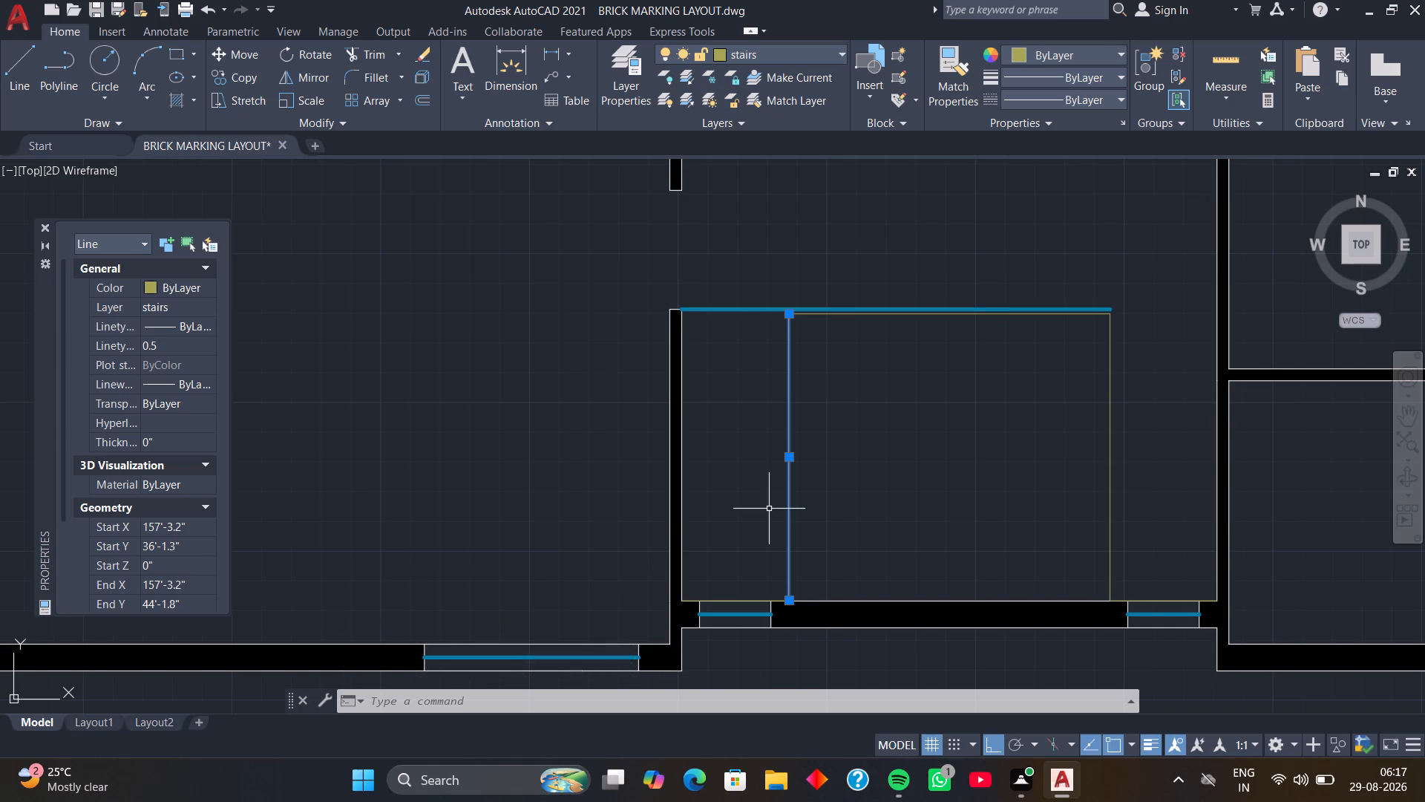
type("co")
key("space")
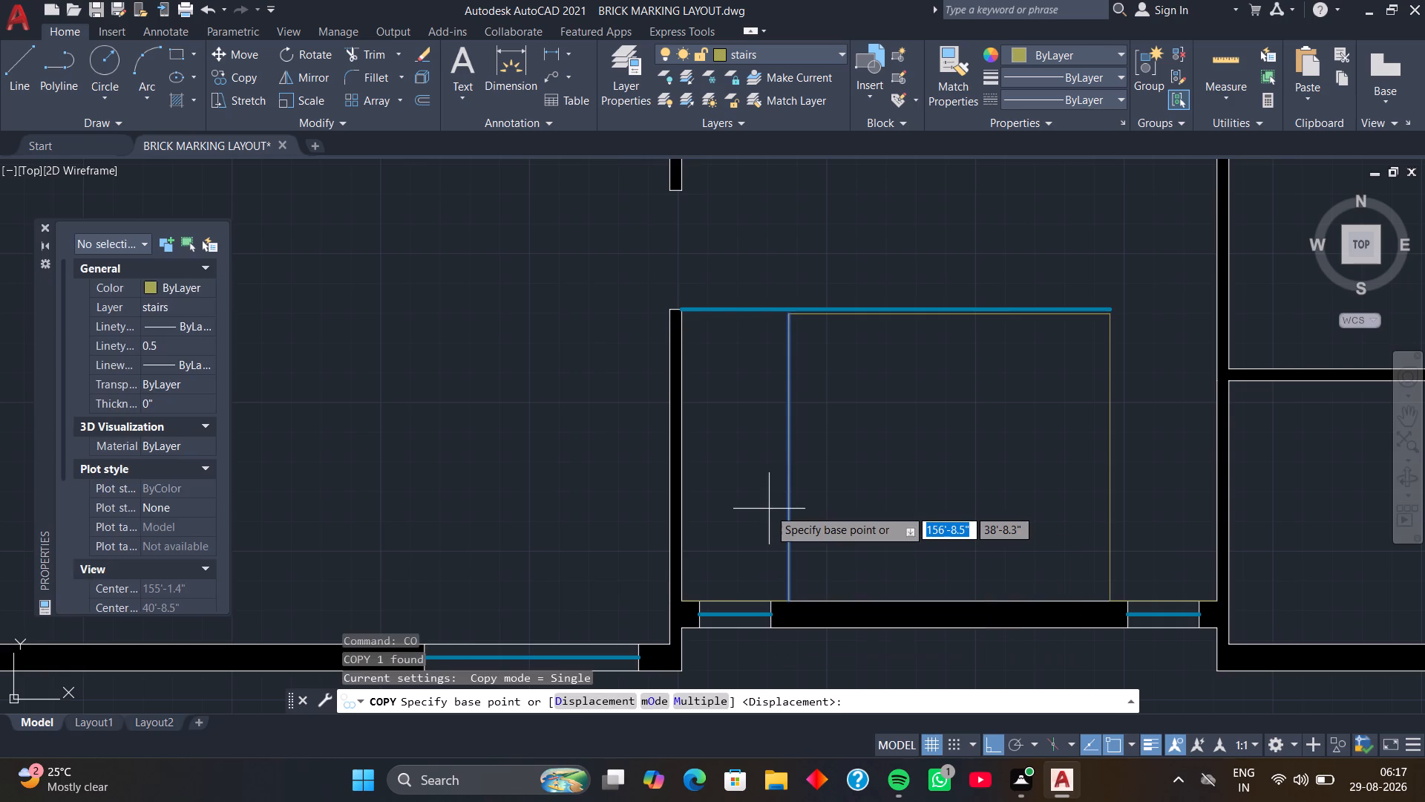
scroll(790, 609, "up", 2)
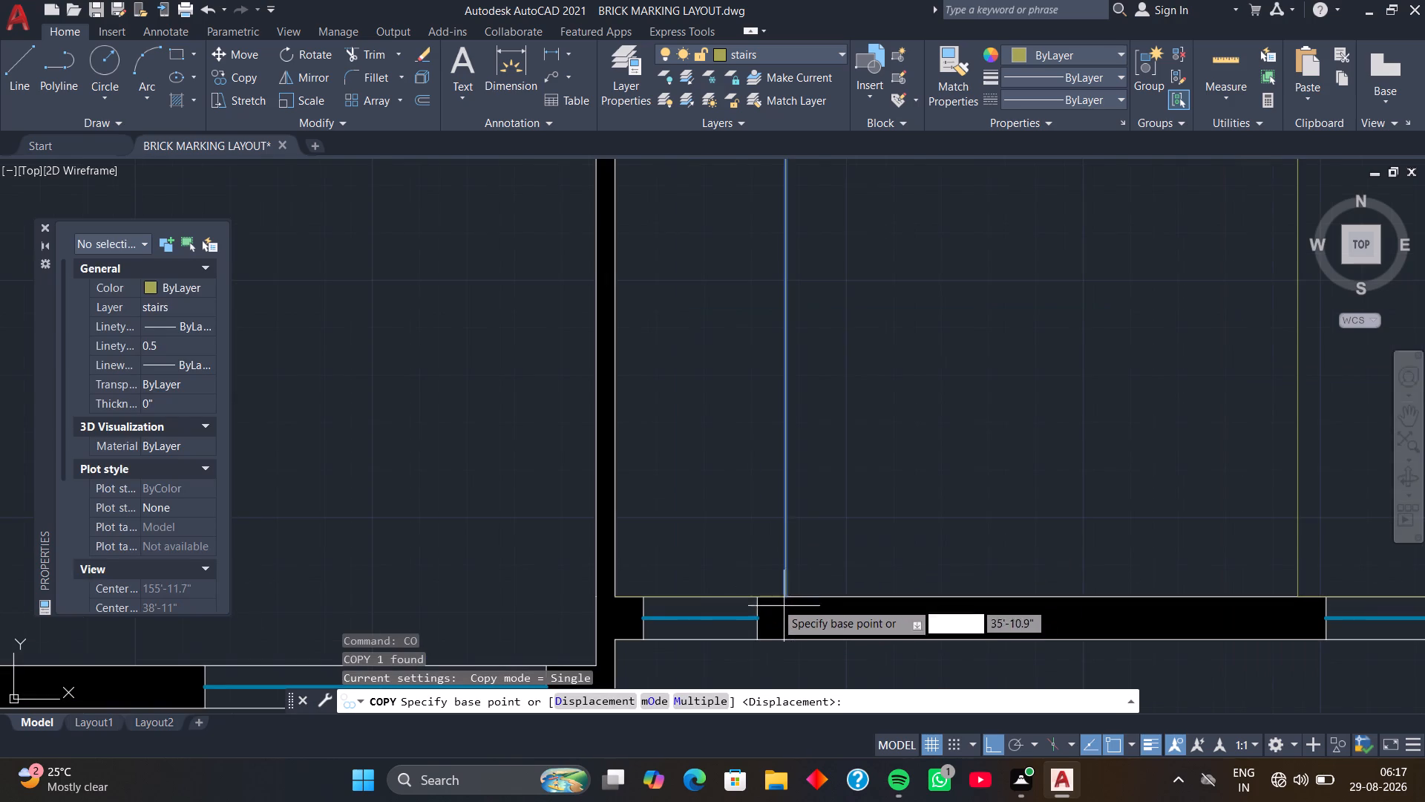
left_click(784, 594)
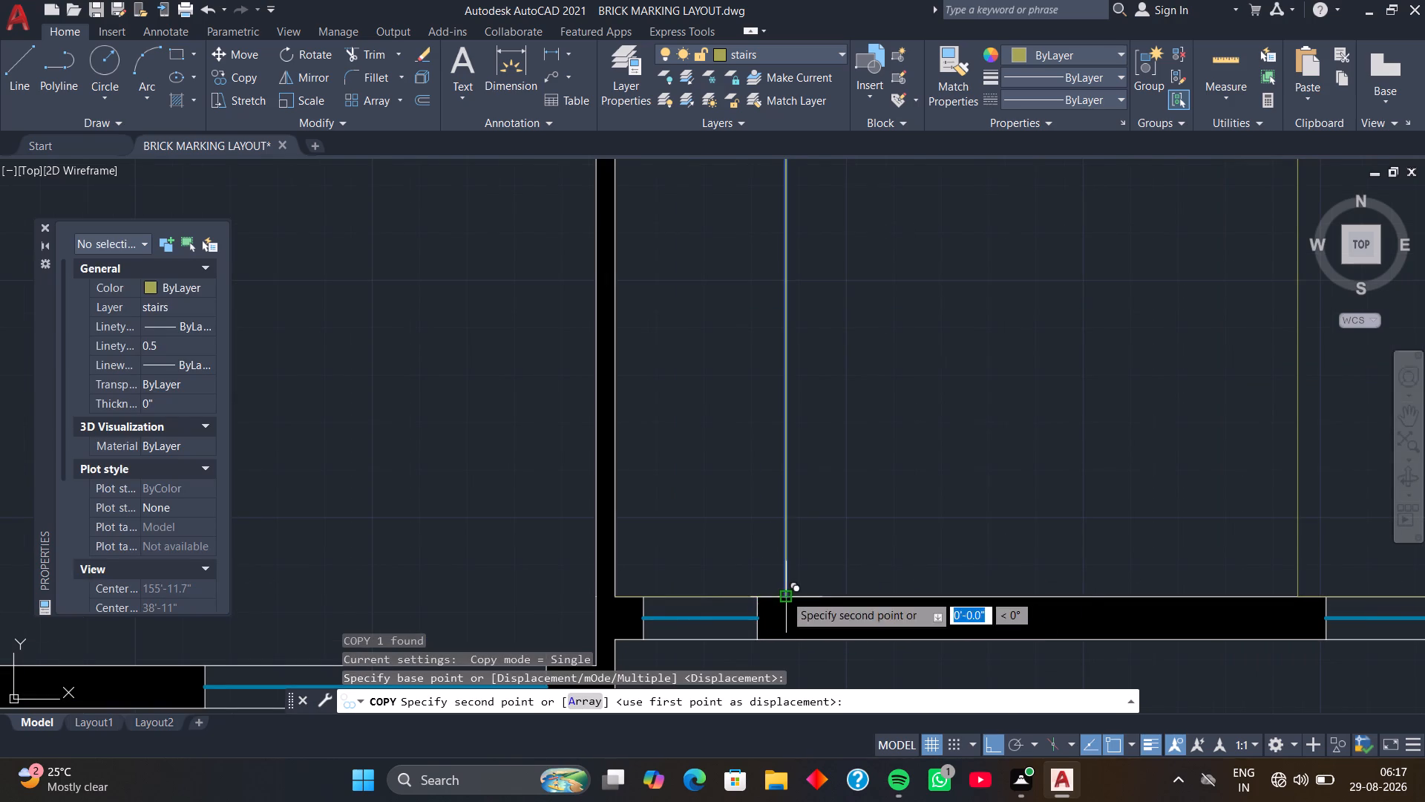
scroll(848, 590, "down", 2)
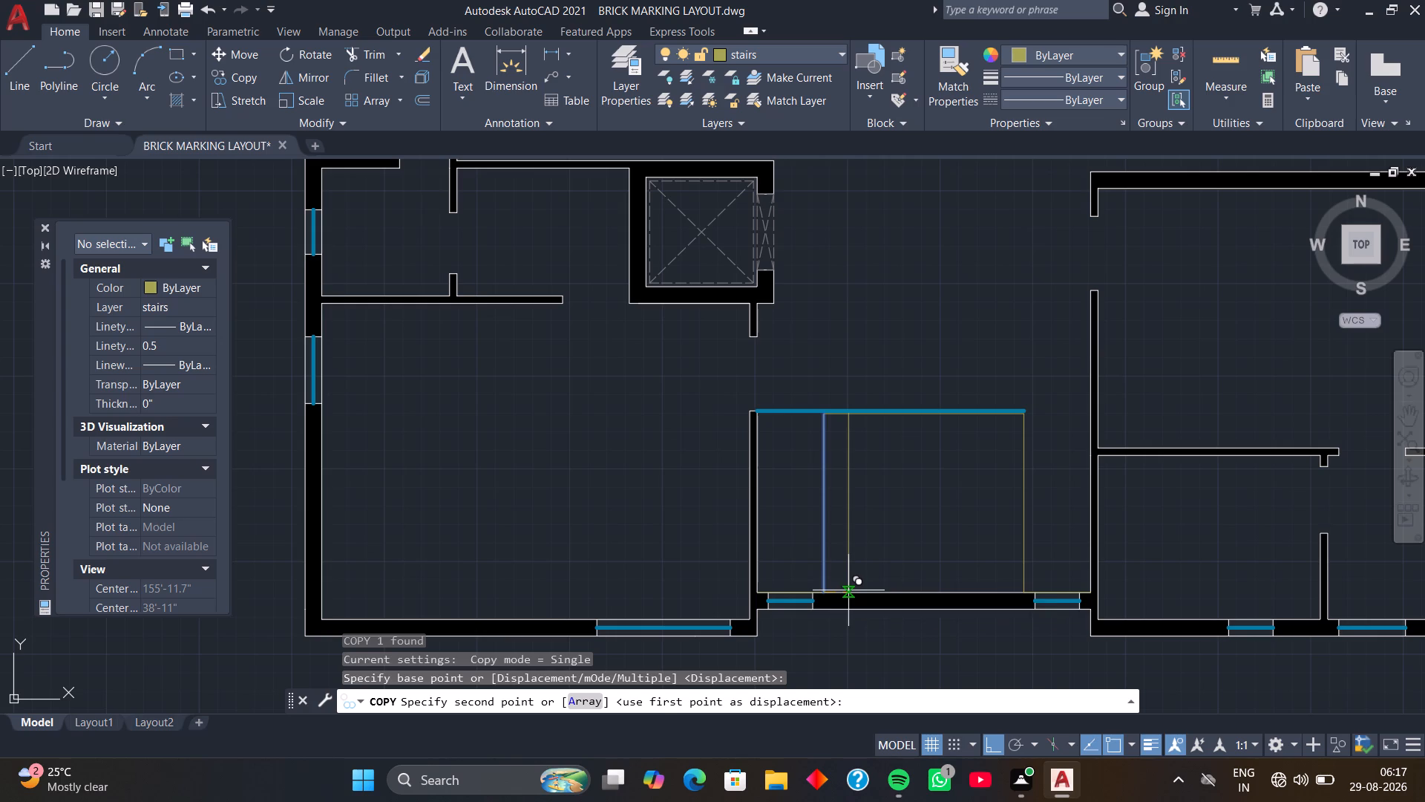
type("ar")
key("space")
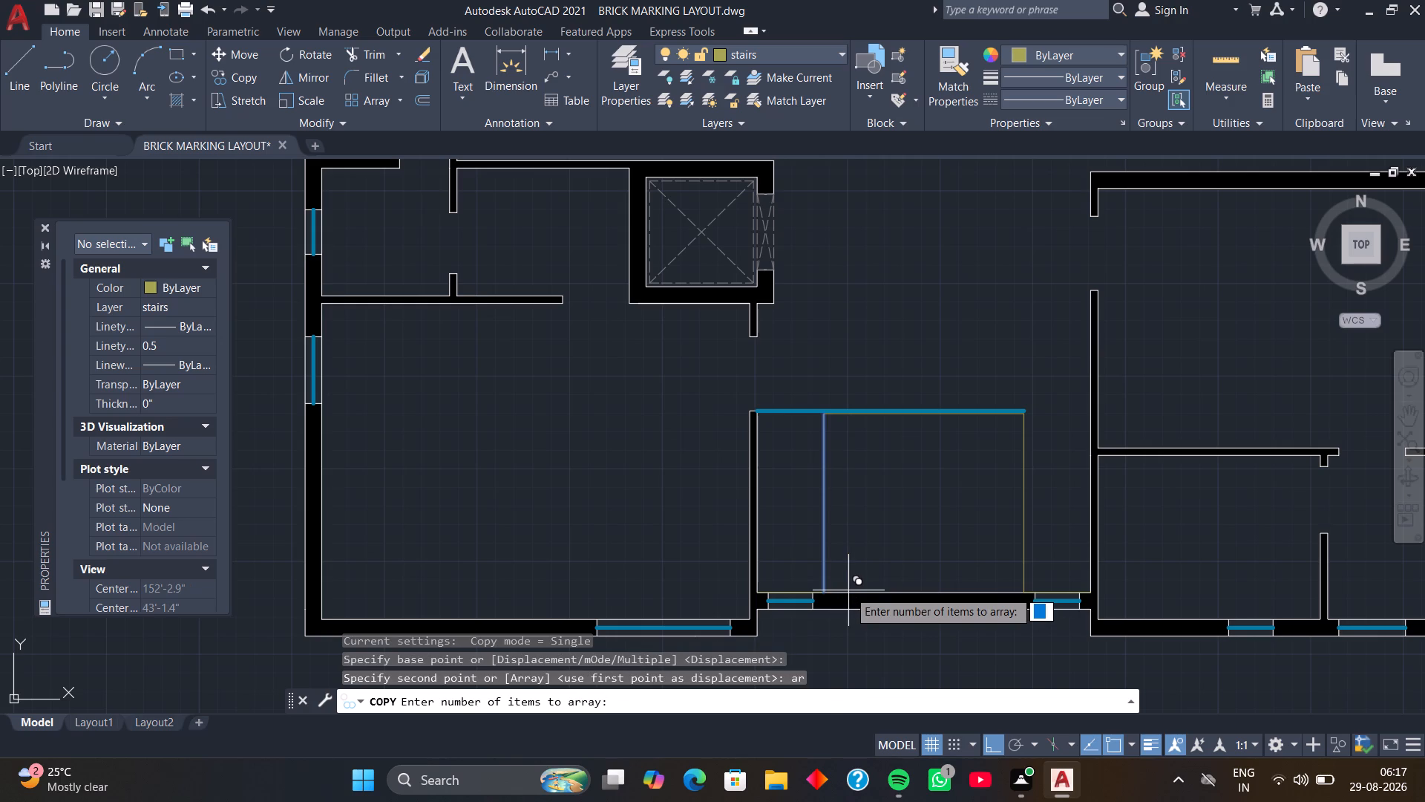
type("10")
key("Return")
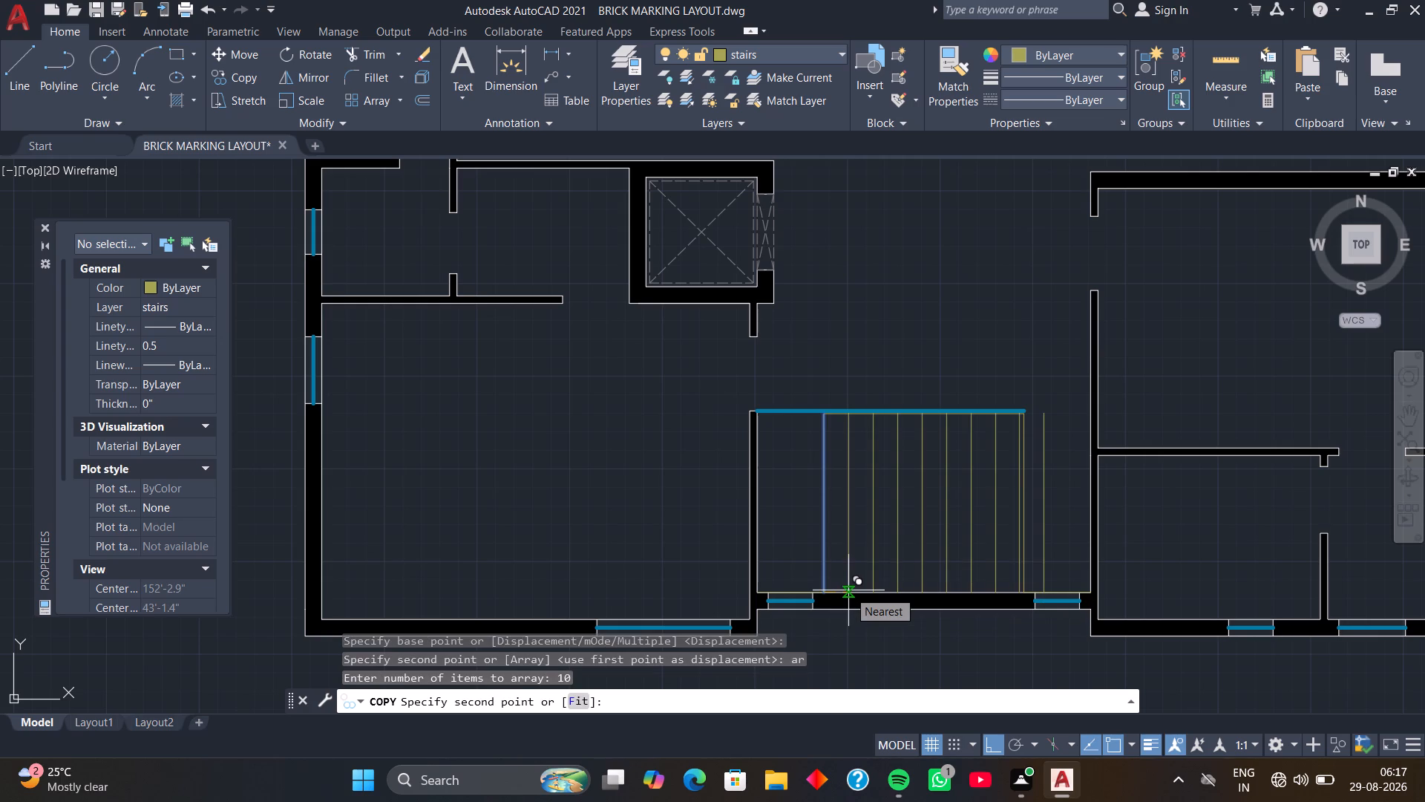
left_click(573, 704)
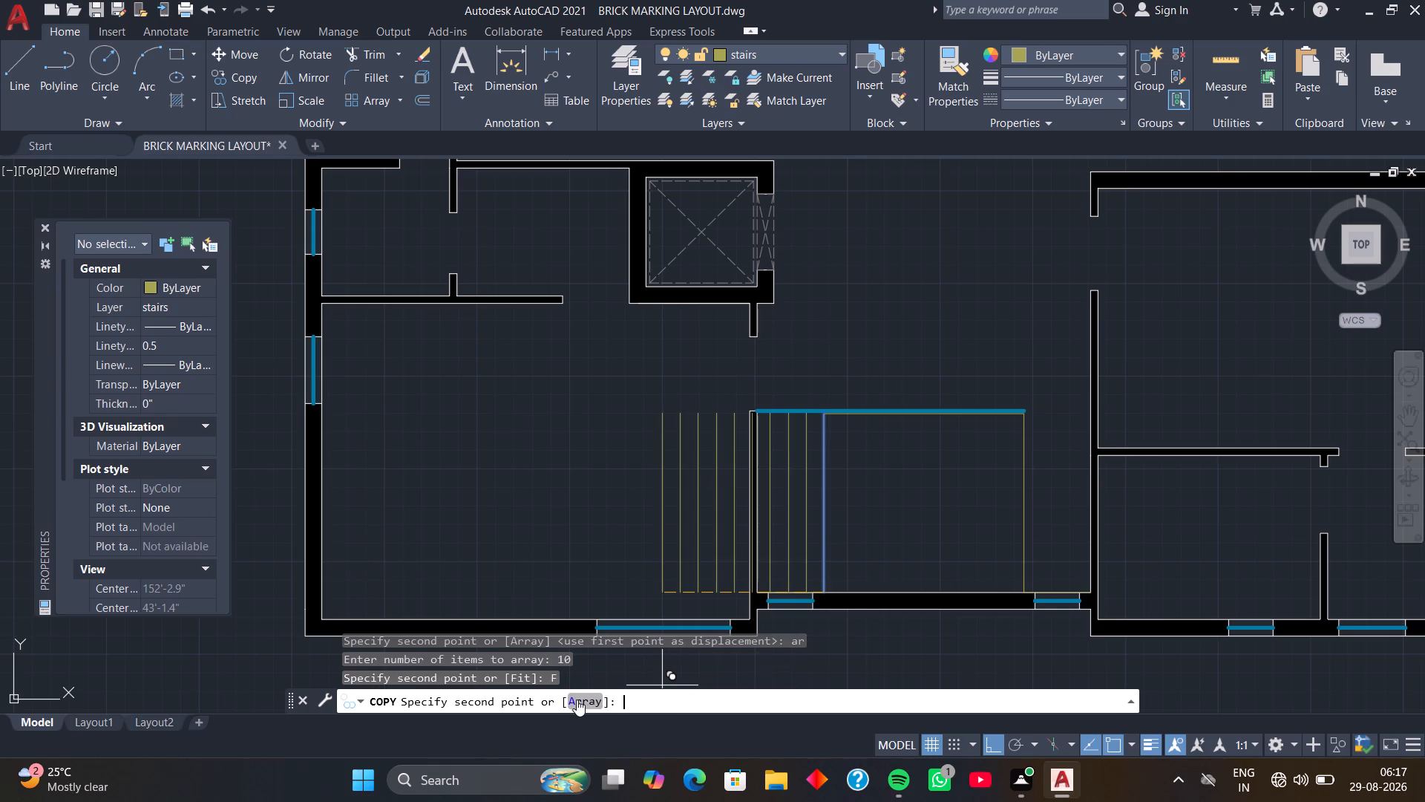
scroll(1006, 596, "up", 2)
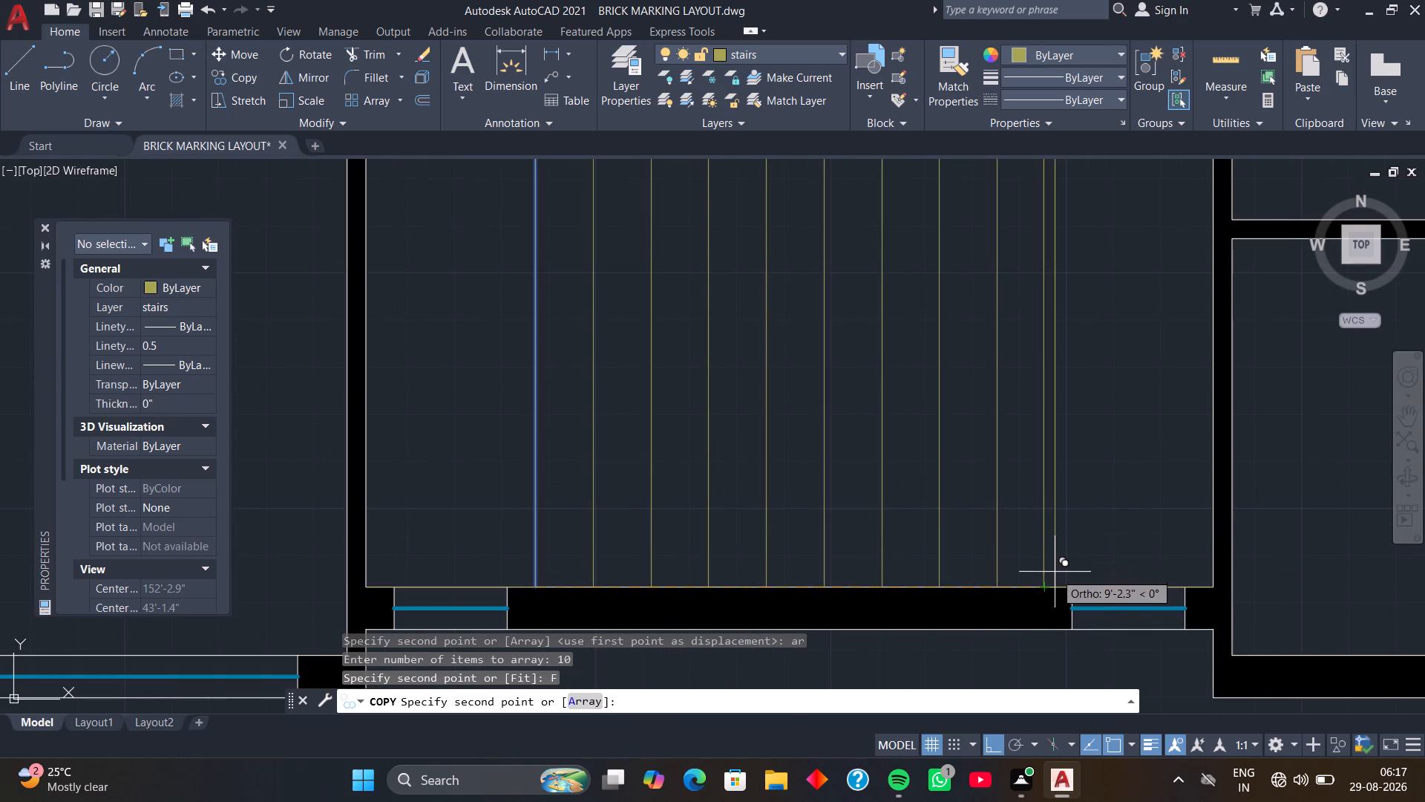
left_click(1045, 588)
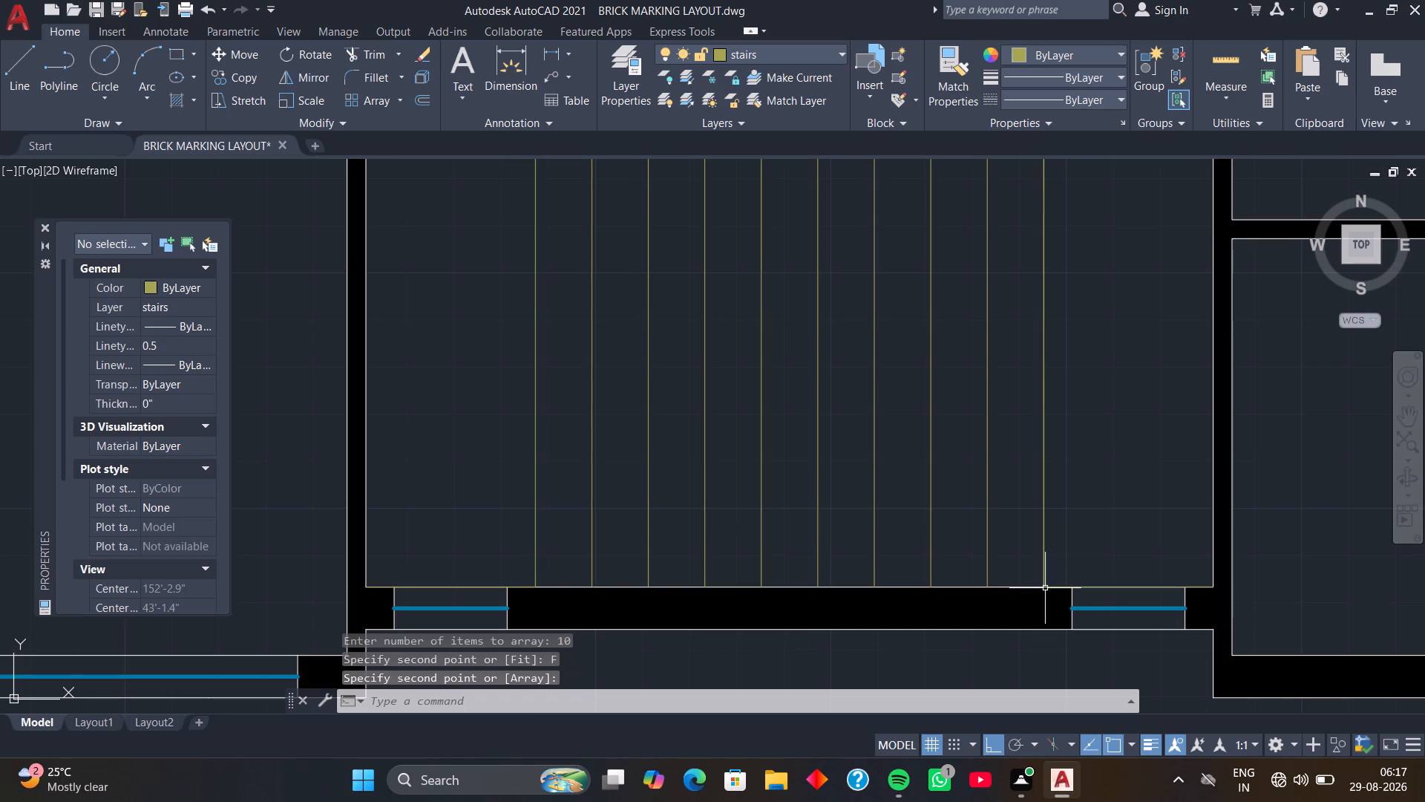
Draw a horizontal dividing line from the midpoint of the left vertical stair line to the stair room's right wall.
scroll(985, 589, "down", 3)
middle_click_drag(941, 528, 941, 589)
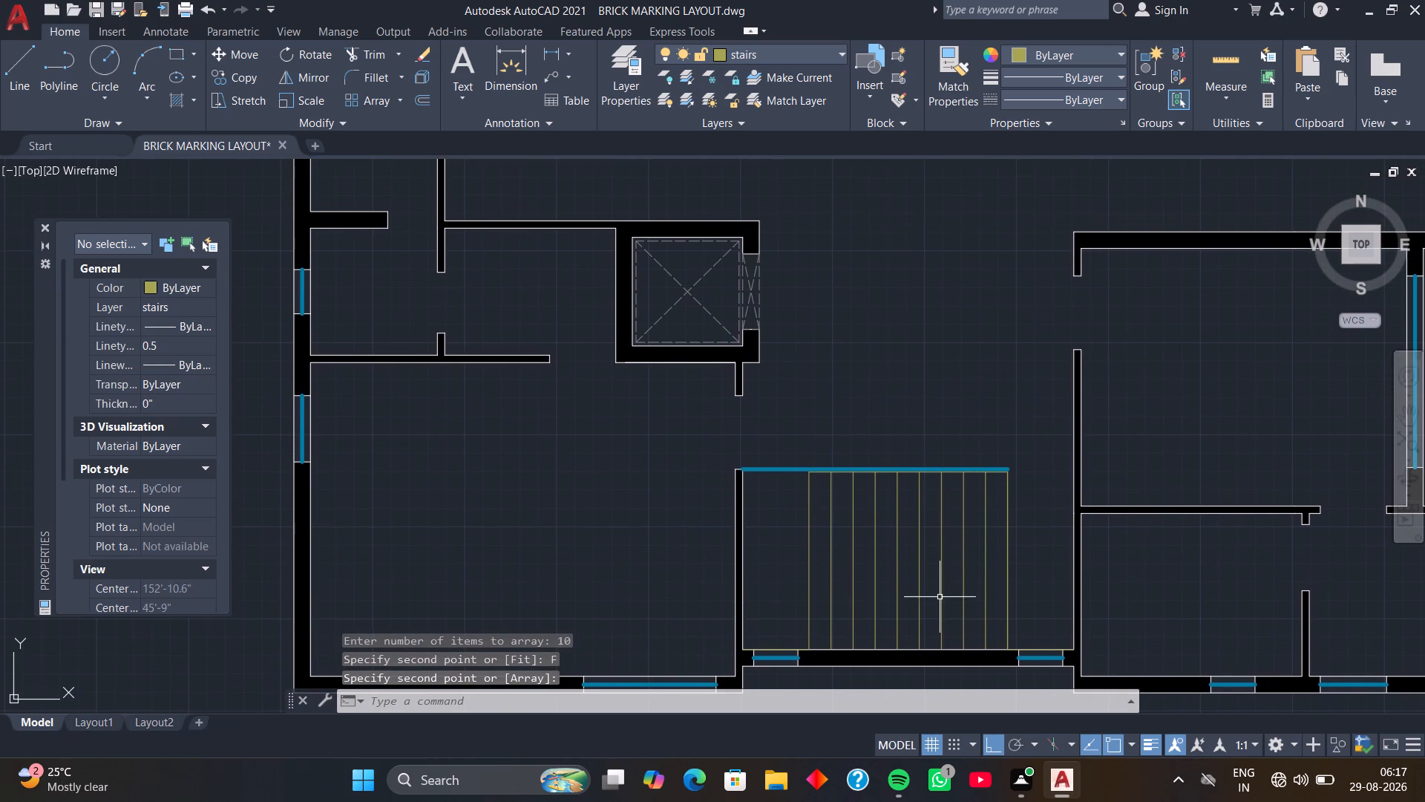
key("l")
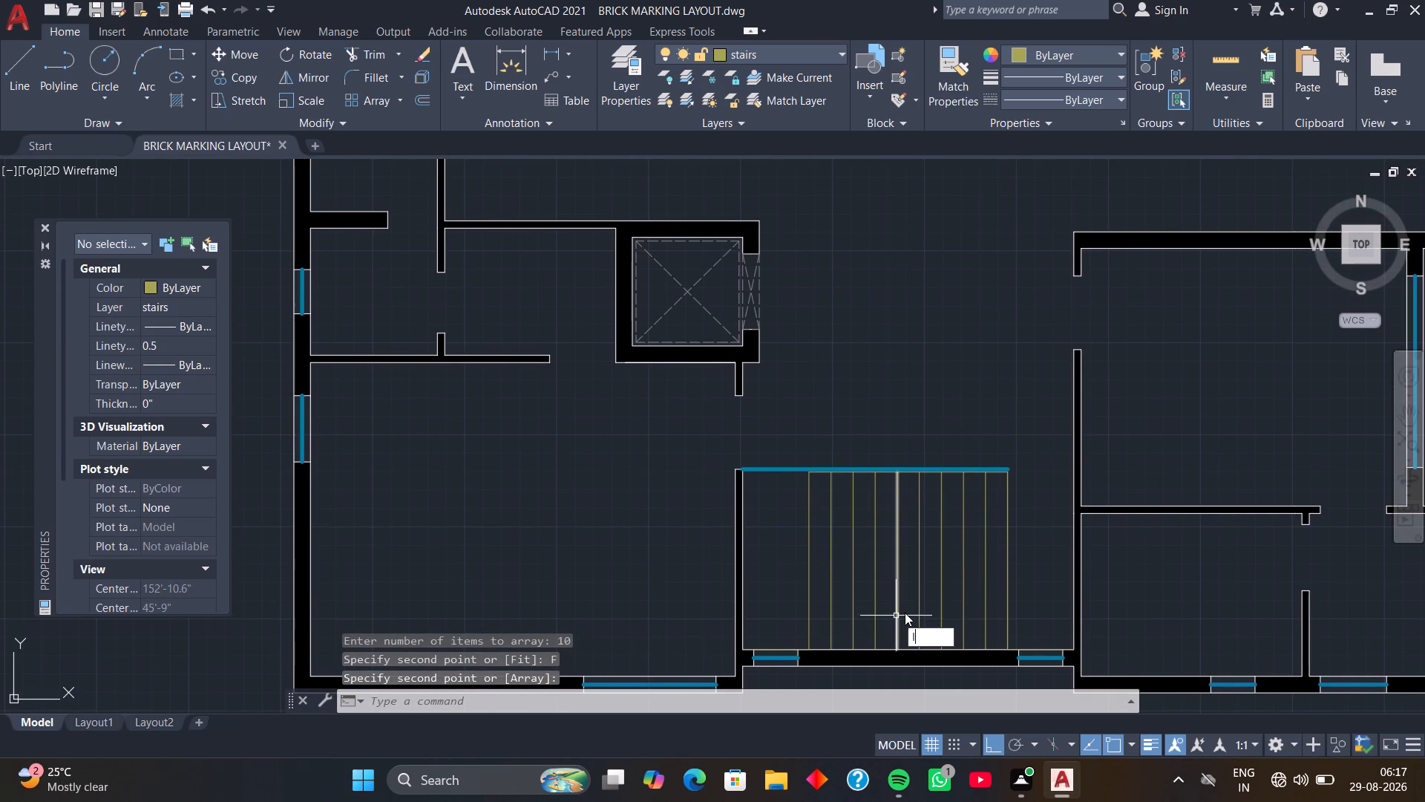
key("space")
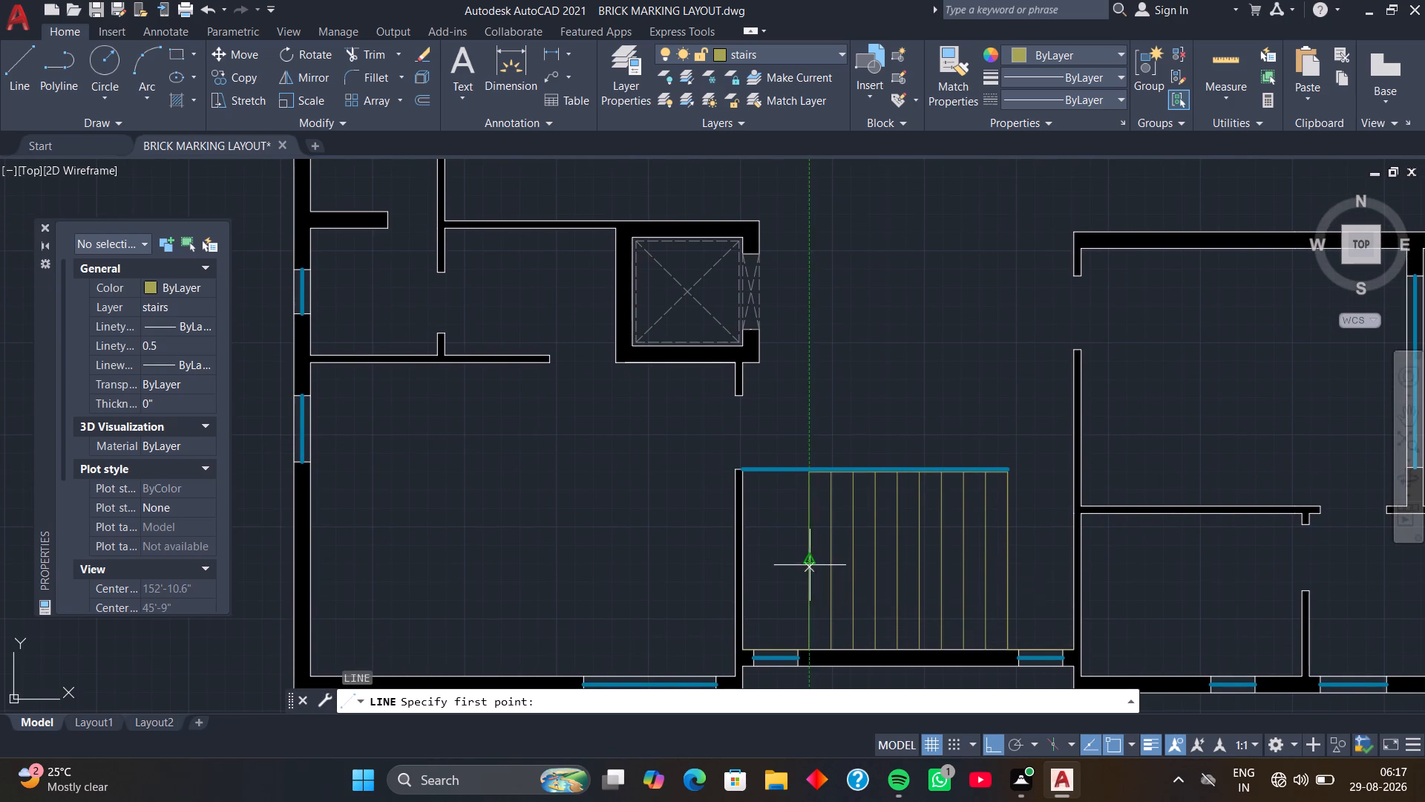
left_click(807, 562)
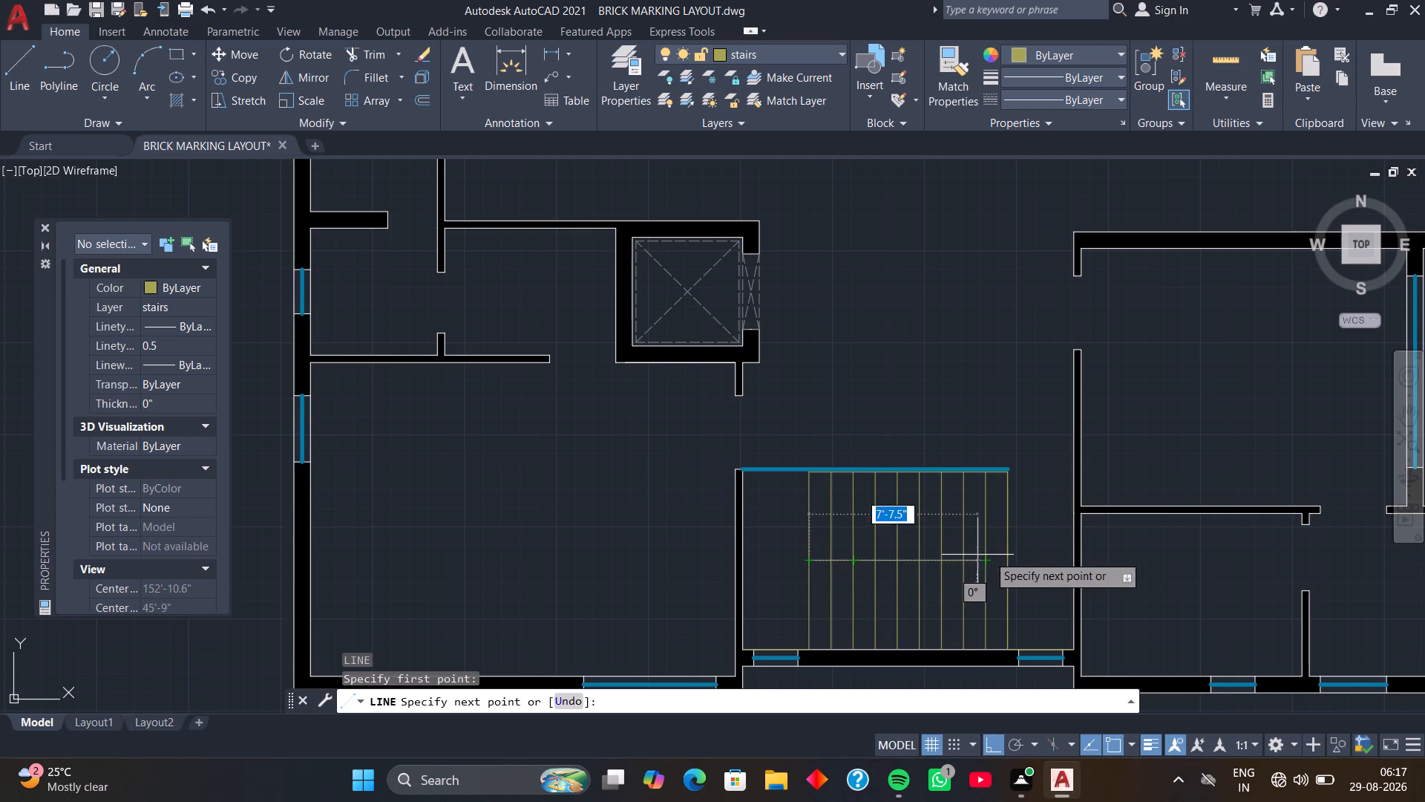
scroll(1024, 555, "up", 3)
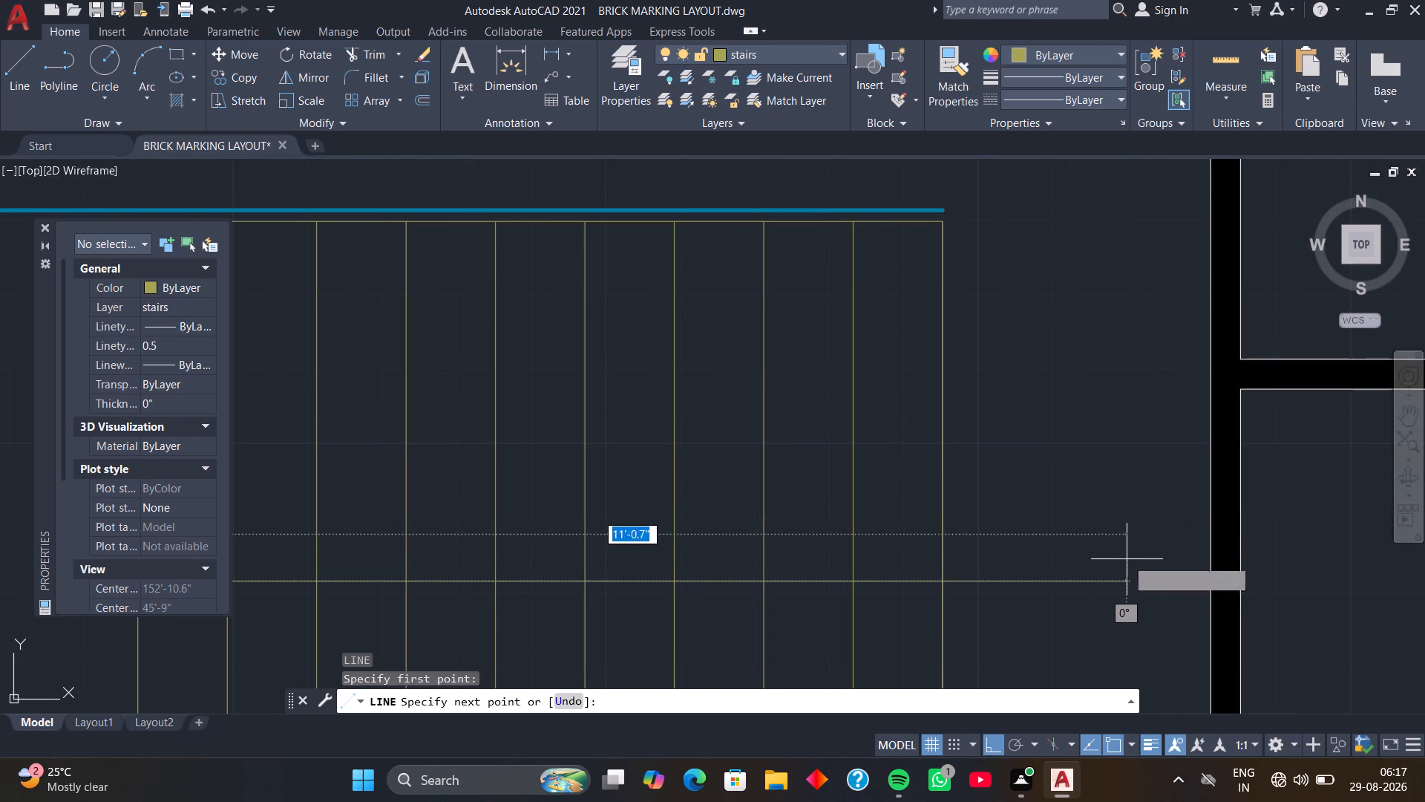
left_click(1208, 581)
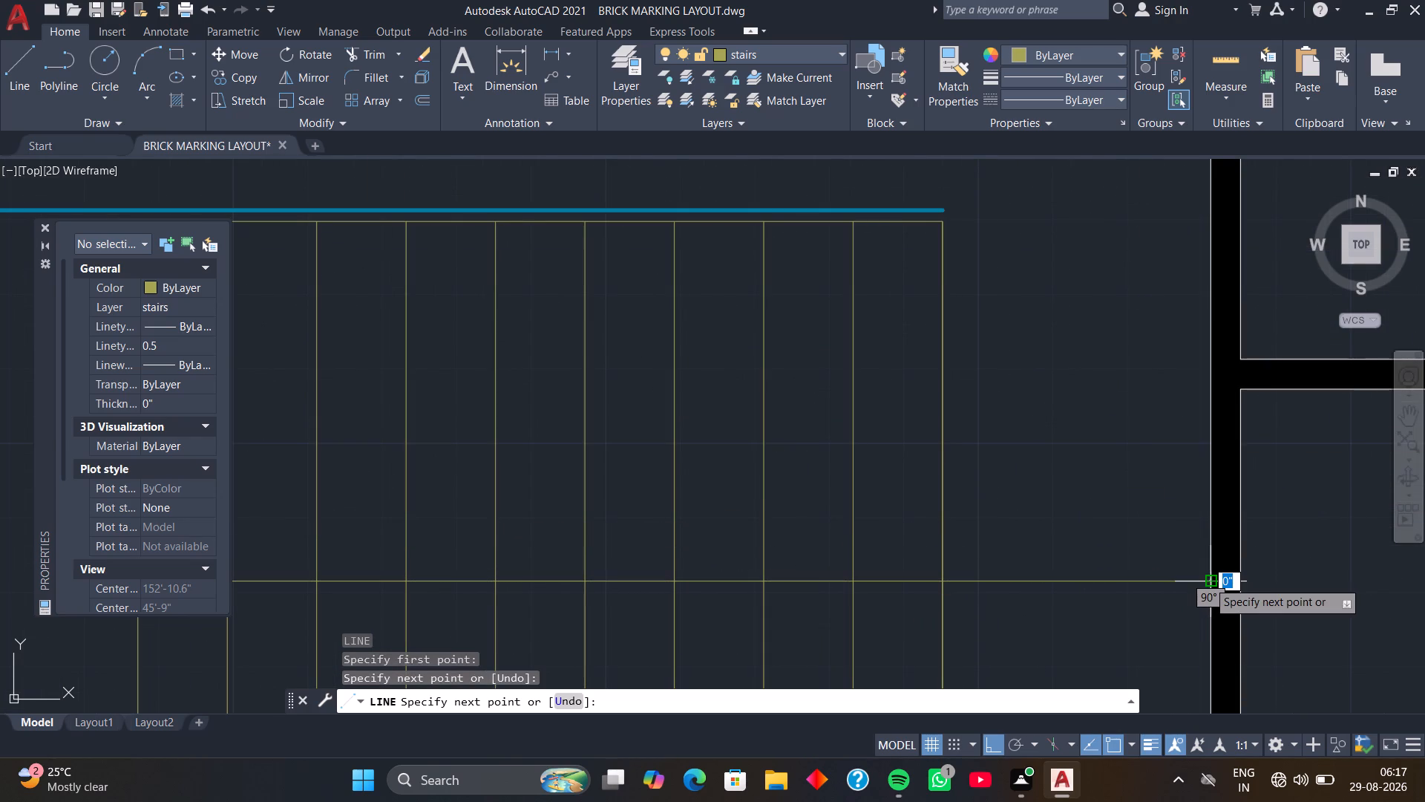
key("space")
On the dotted line layer with ACAD_ISO02W100 linetype, draw the direction path from the right landing: about 3'-8" down, 12'-4" left, up, and right to mid-flight.
scroll(1011, 548, "down", 1)
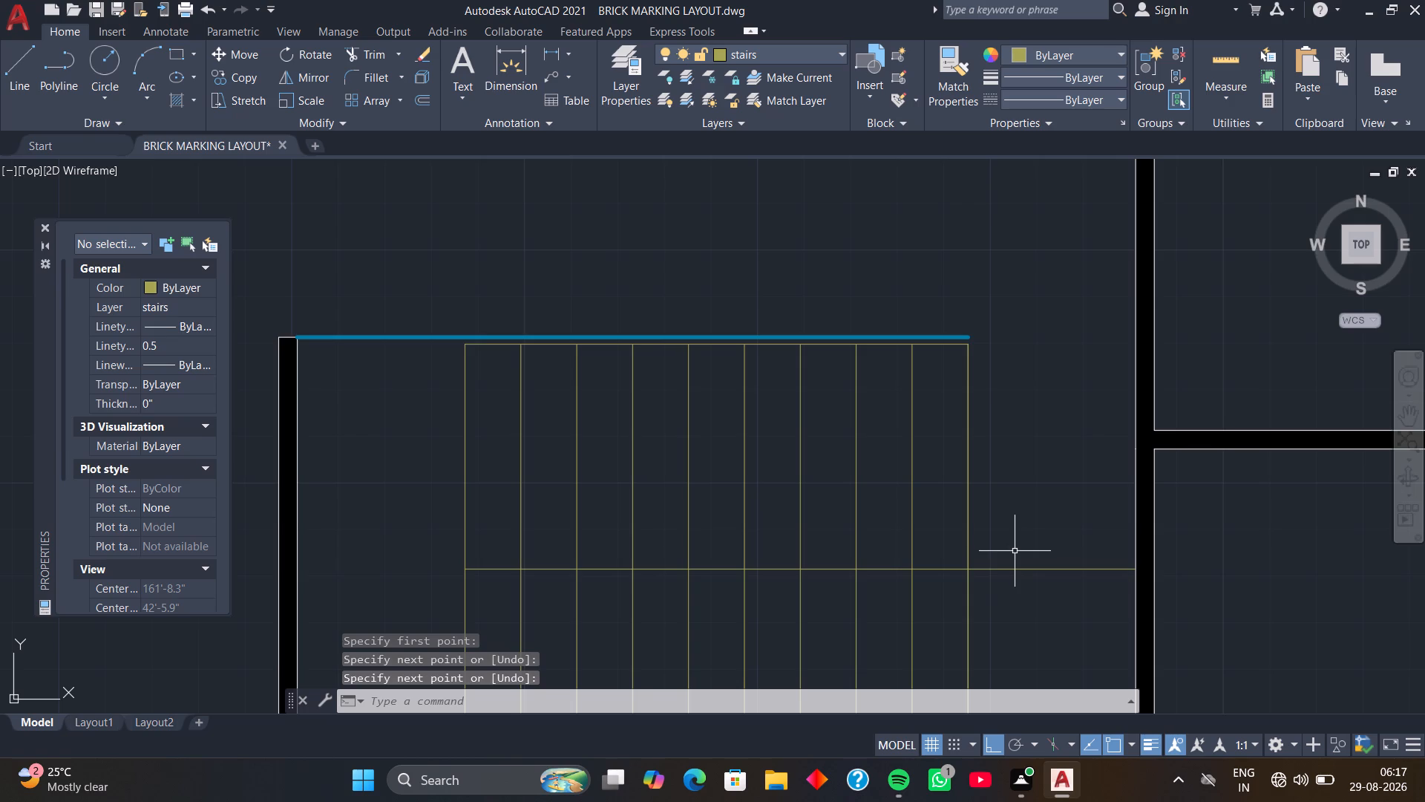
middle_click_drag(1015, 551, 1027, 433)
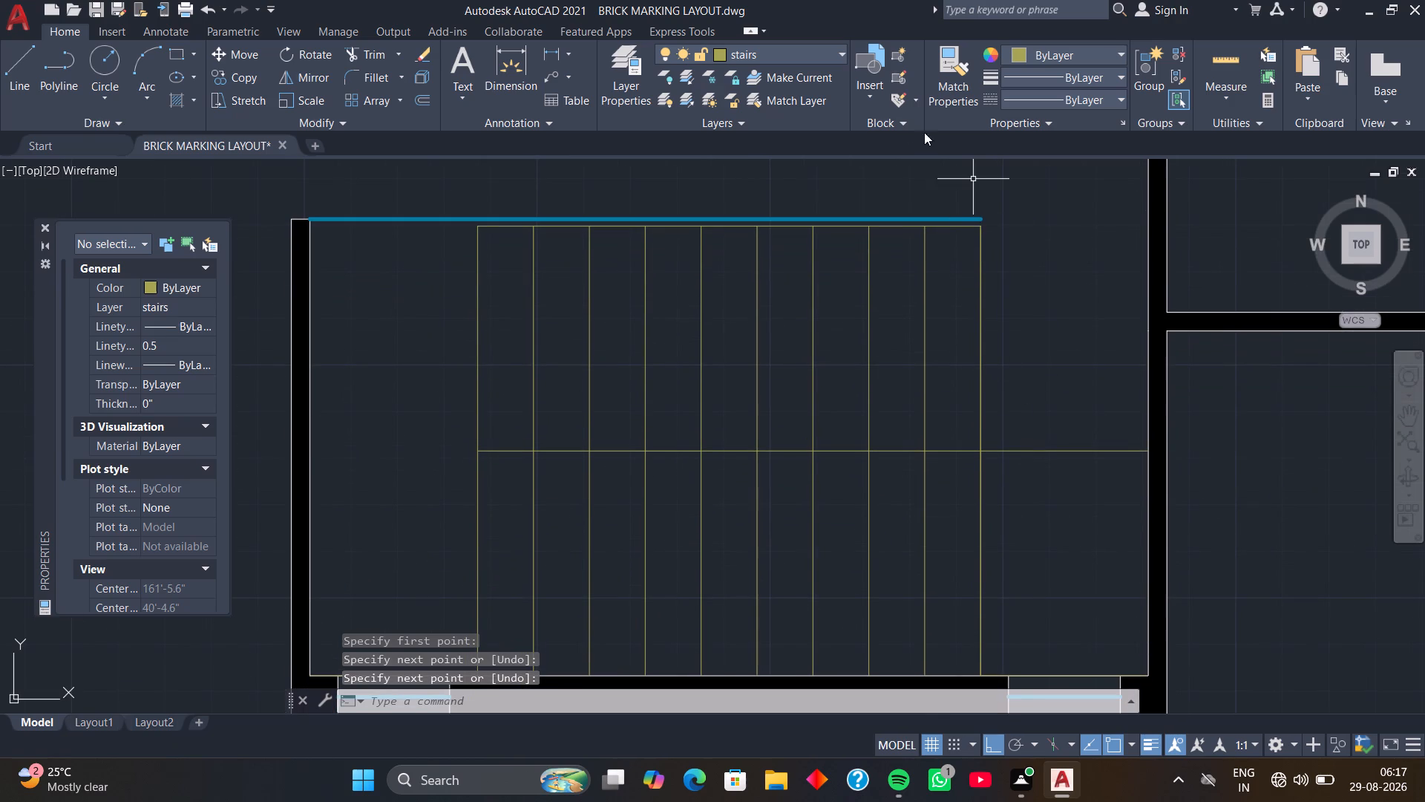
left_click(841, 49)
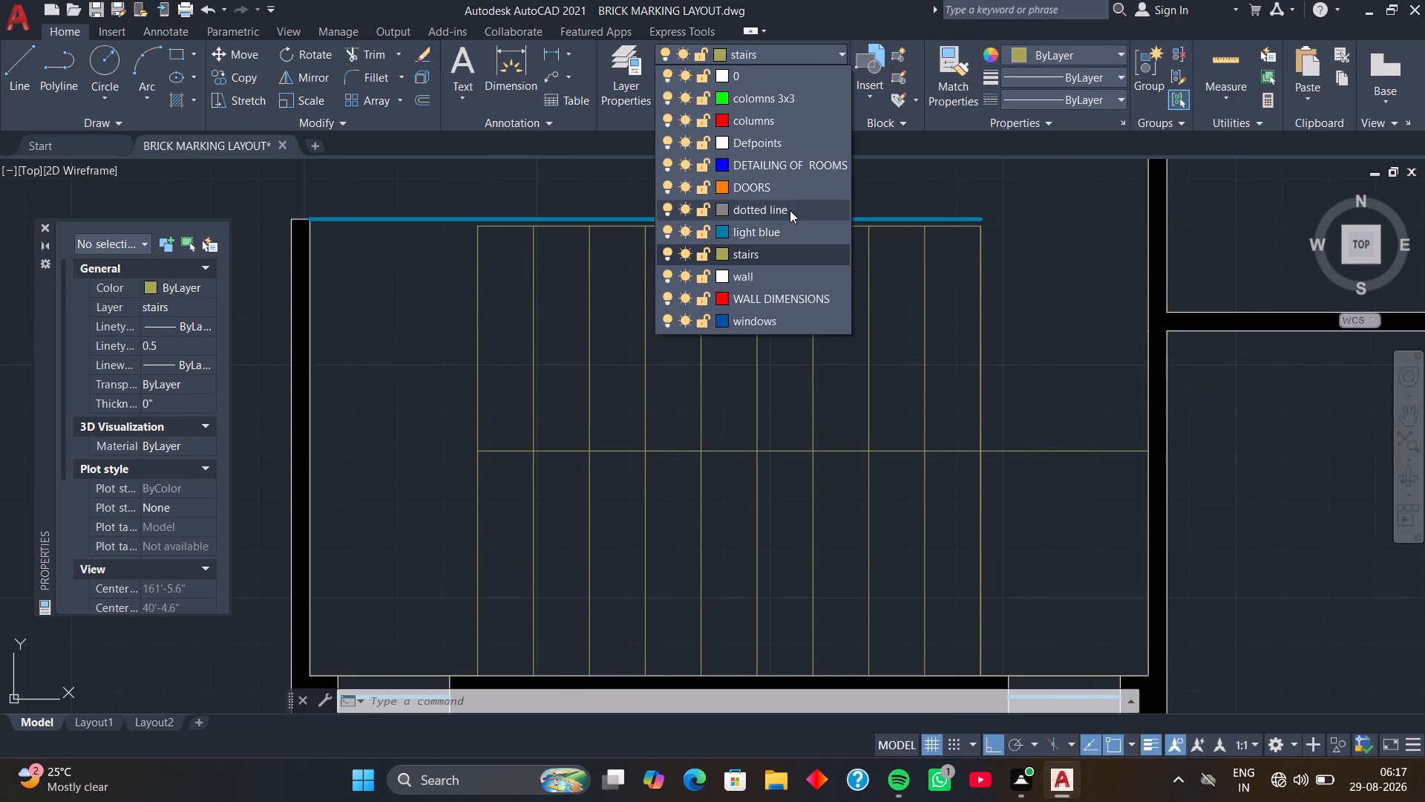
left_click(790, 210)
left_click(1118, 94)
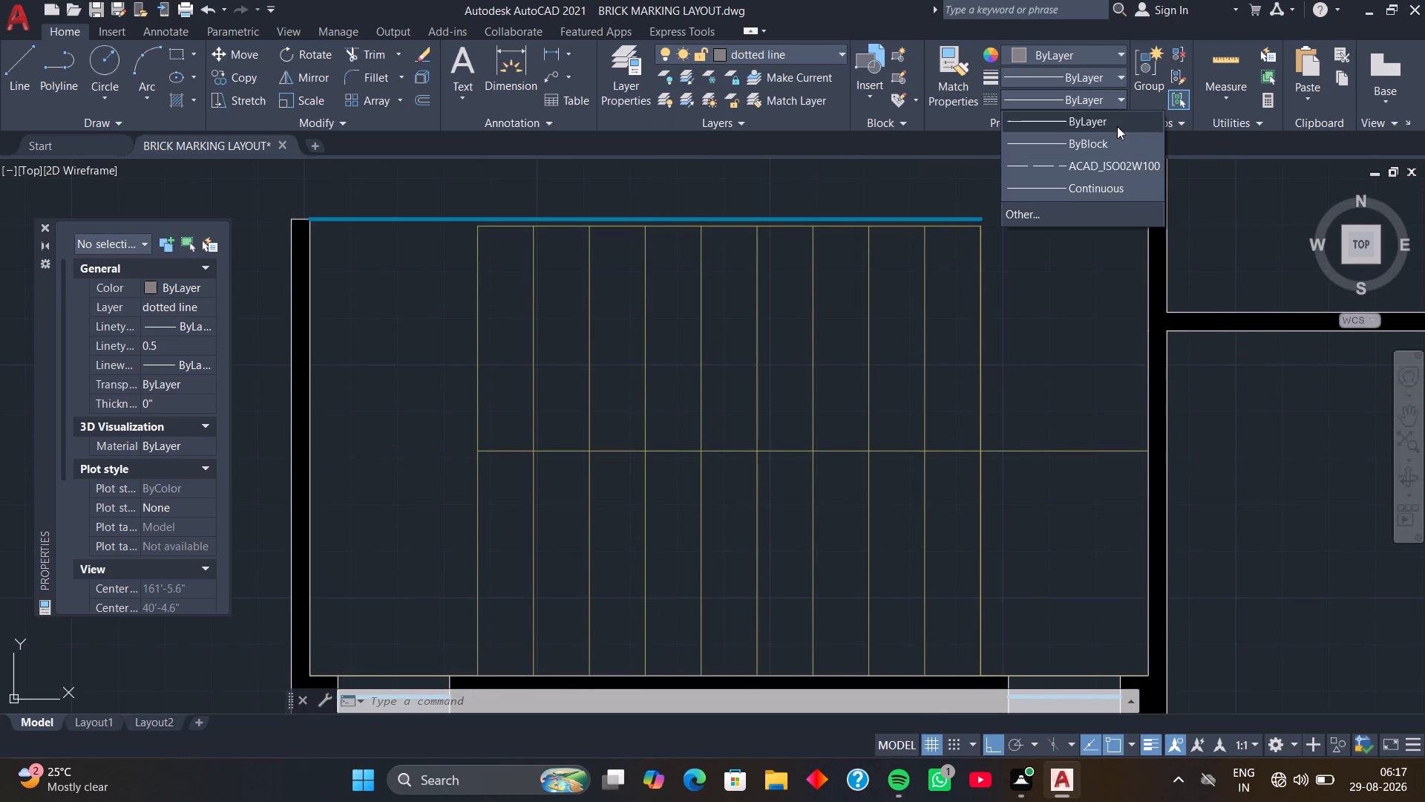
left_click(1104, 165)
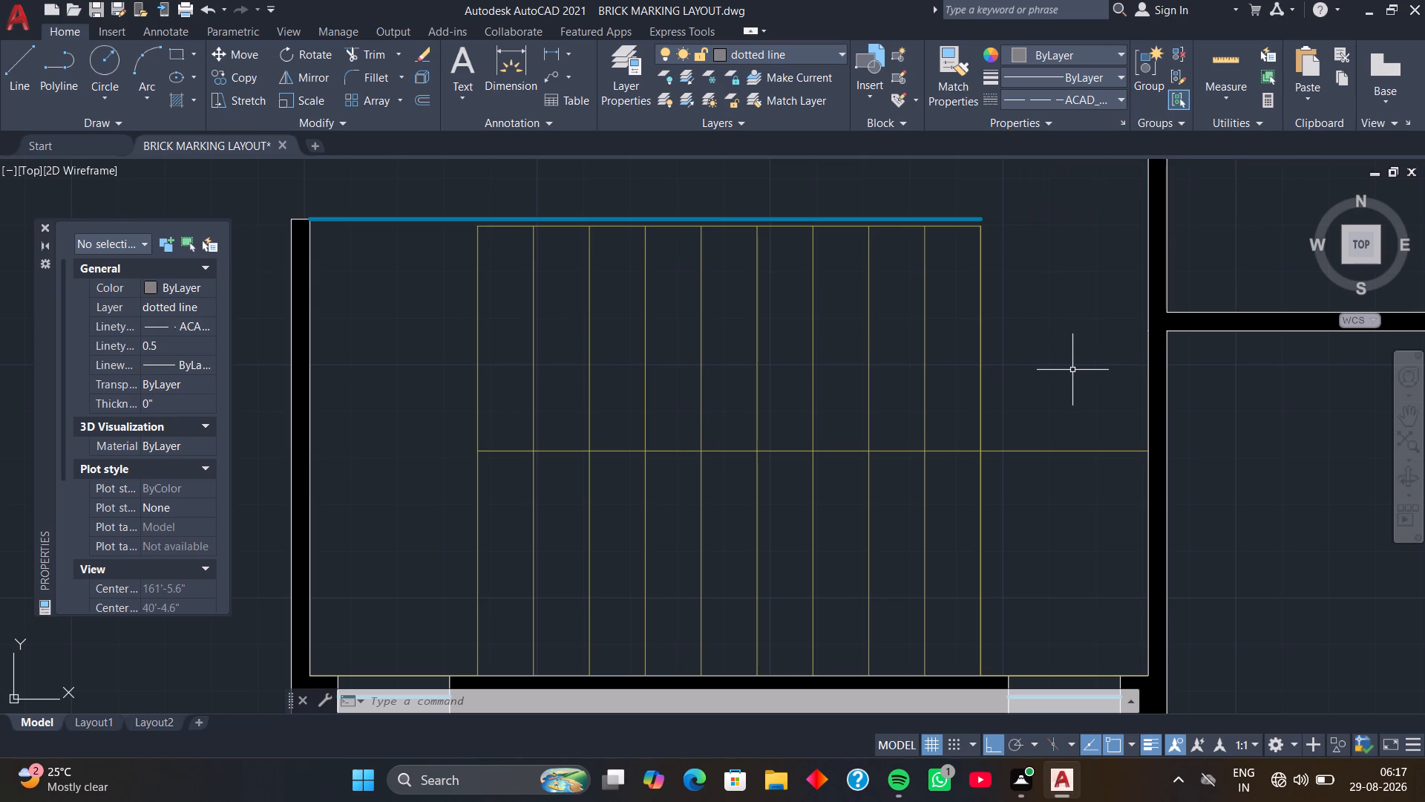
type("l")
key("space")
left_click(1070, 353)
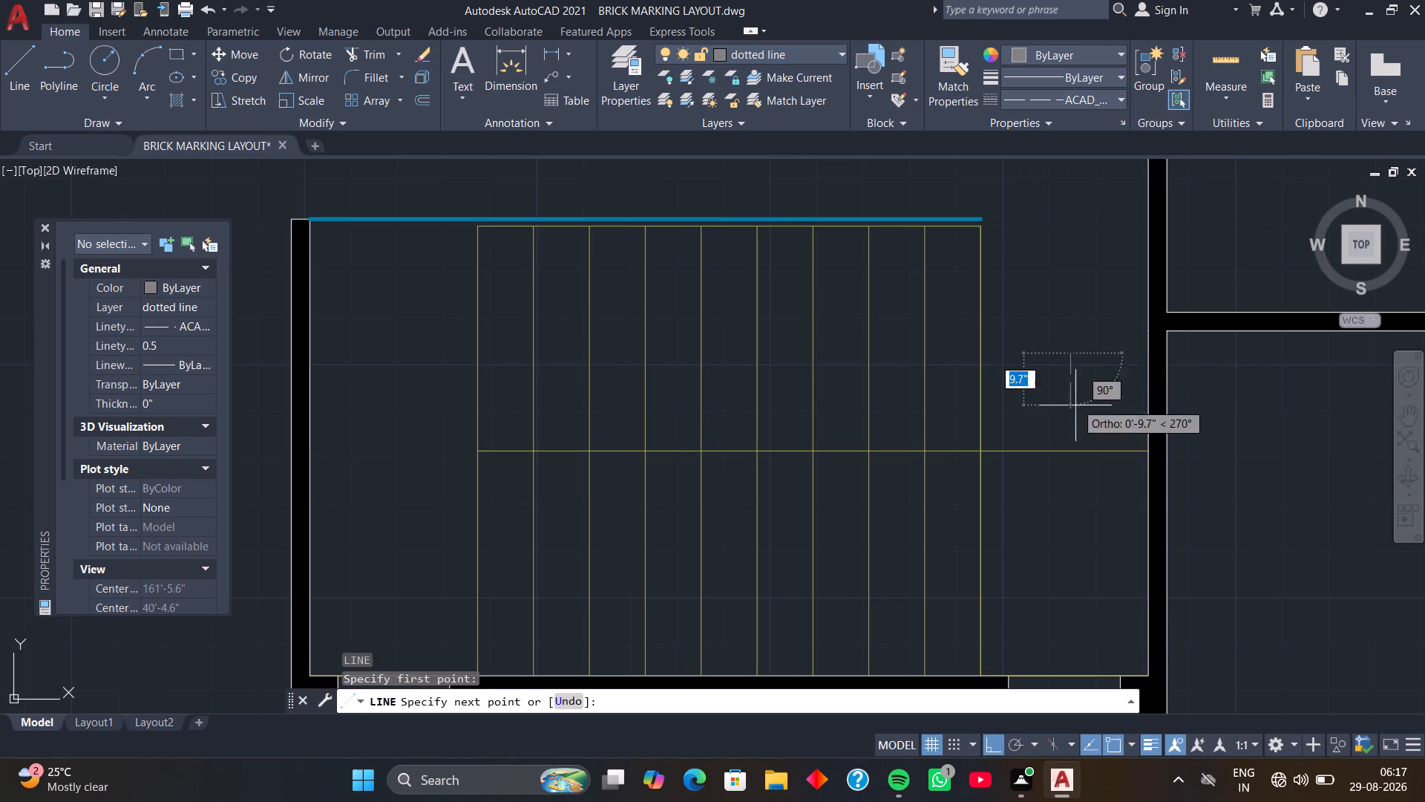
left_click(1072, 560)
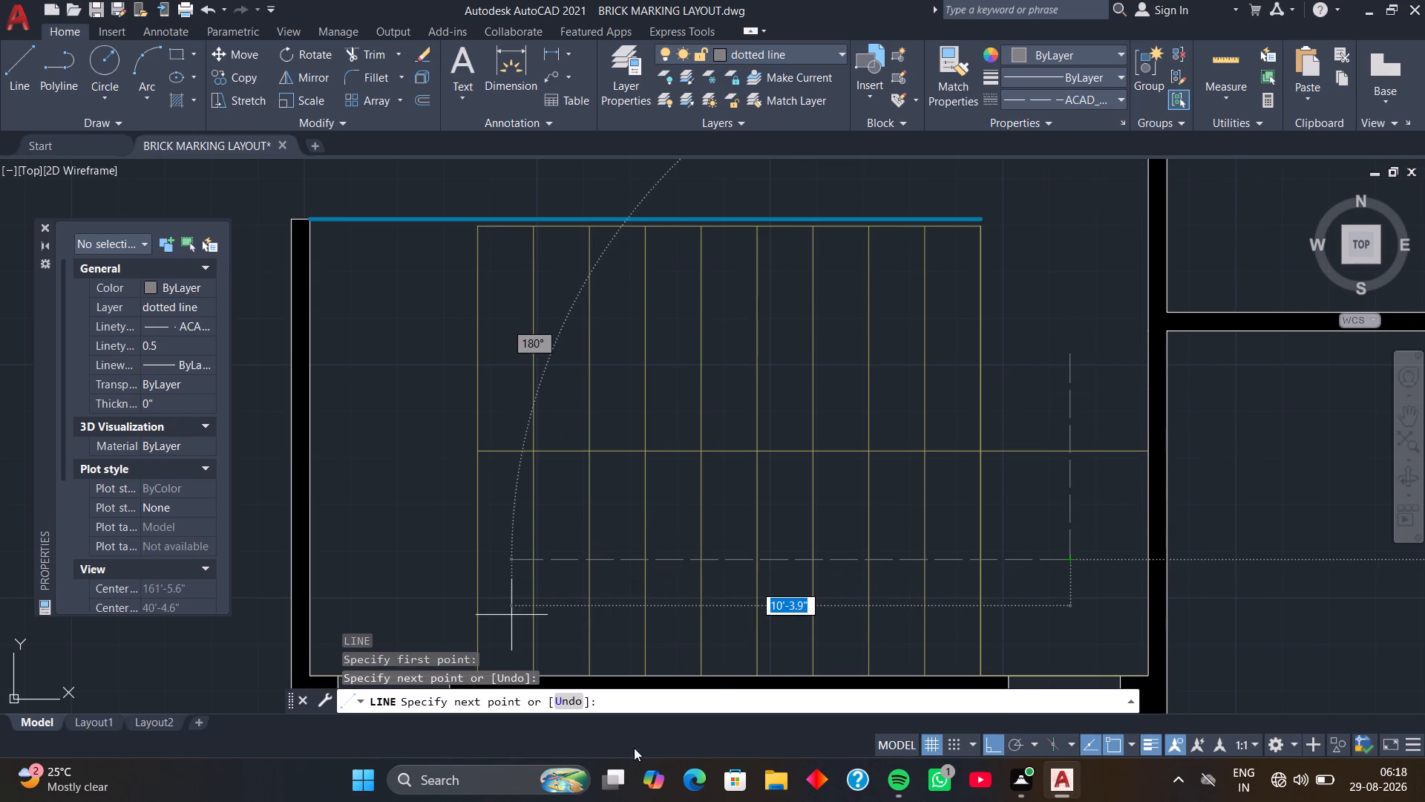
left_click(380, 538)
left_click(378, 359)
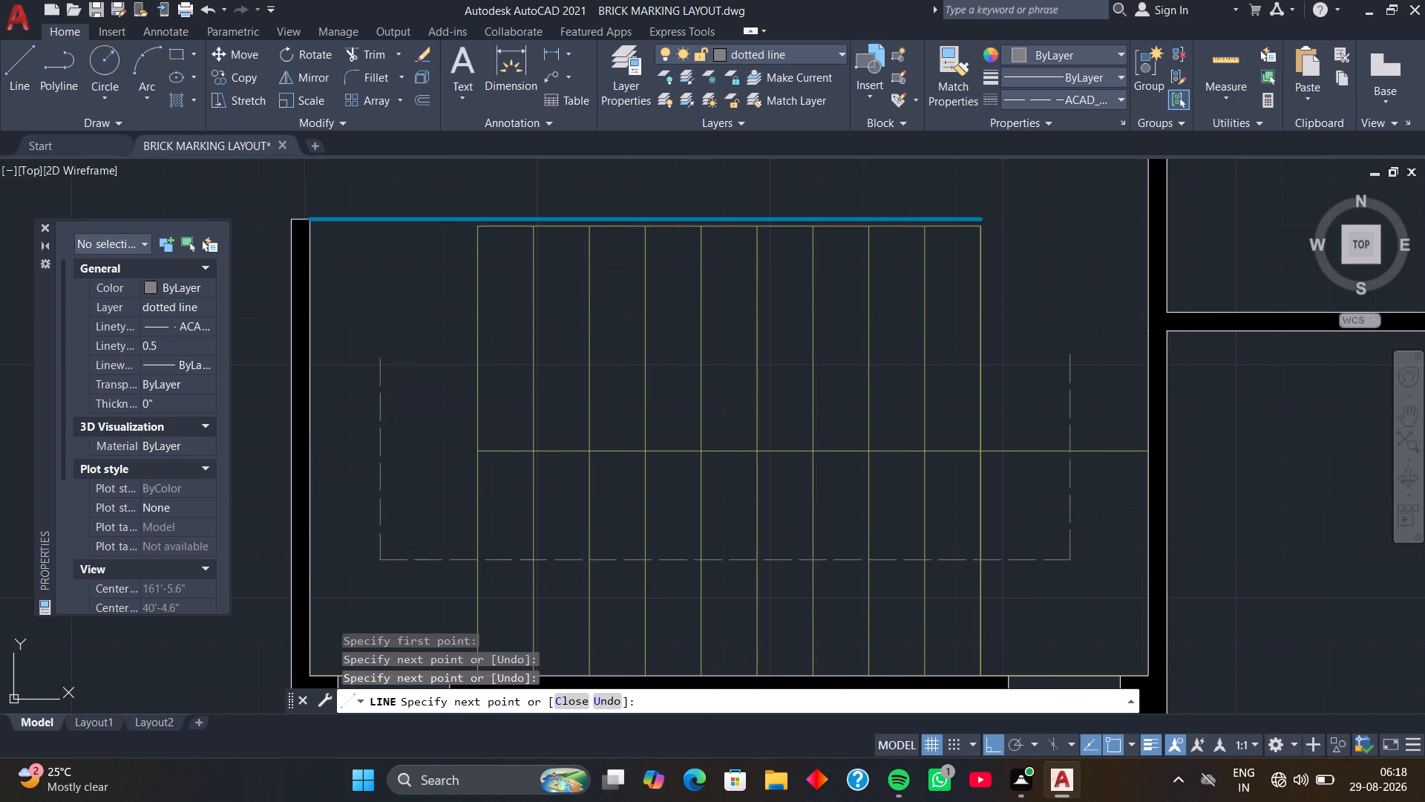
left_click(738, 353)
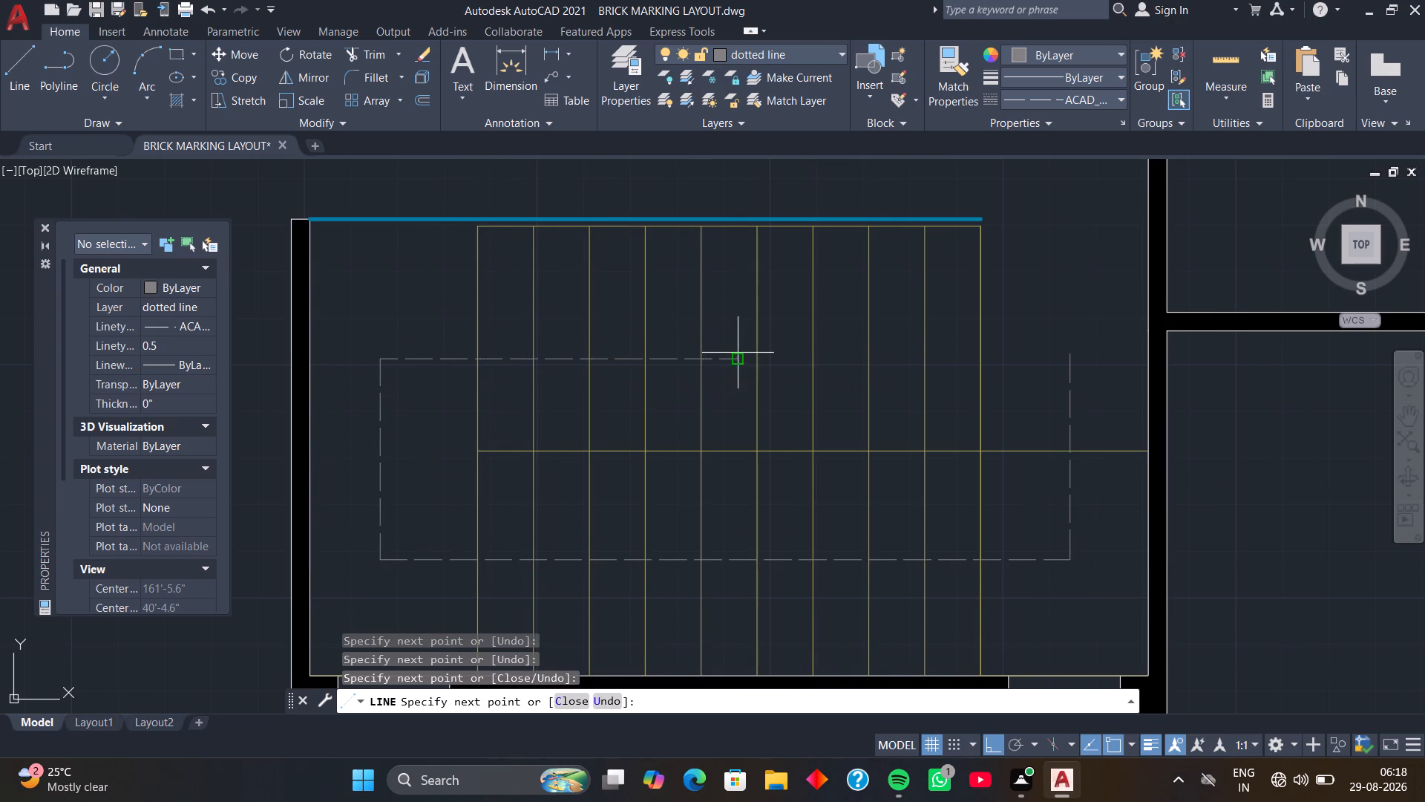
Draw the arrowhead's lower half at the path's end: about 4.8" down, with a slanted line back to the path axis about 6.7" ahead.
scroll(744, 385, "up", 2)
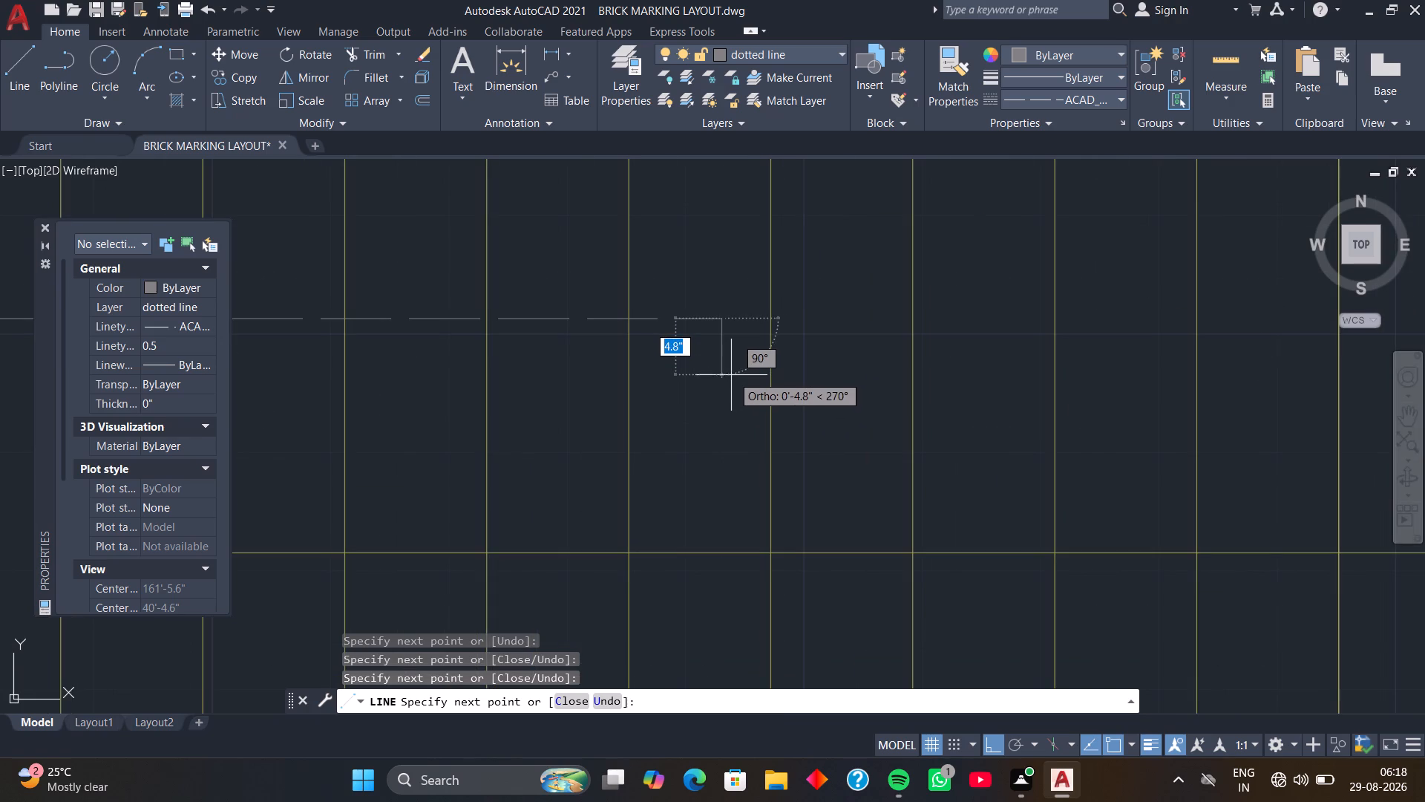
left_click(731, 375)
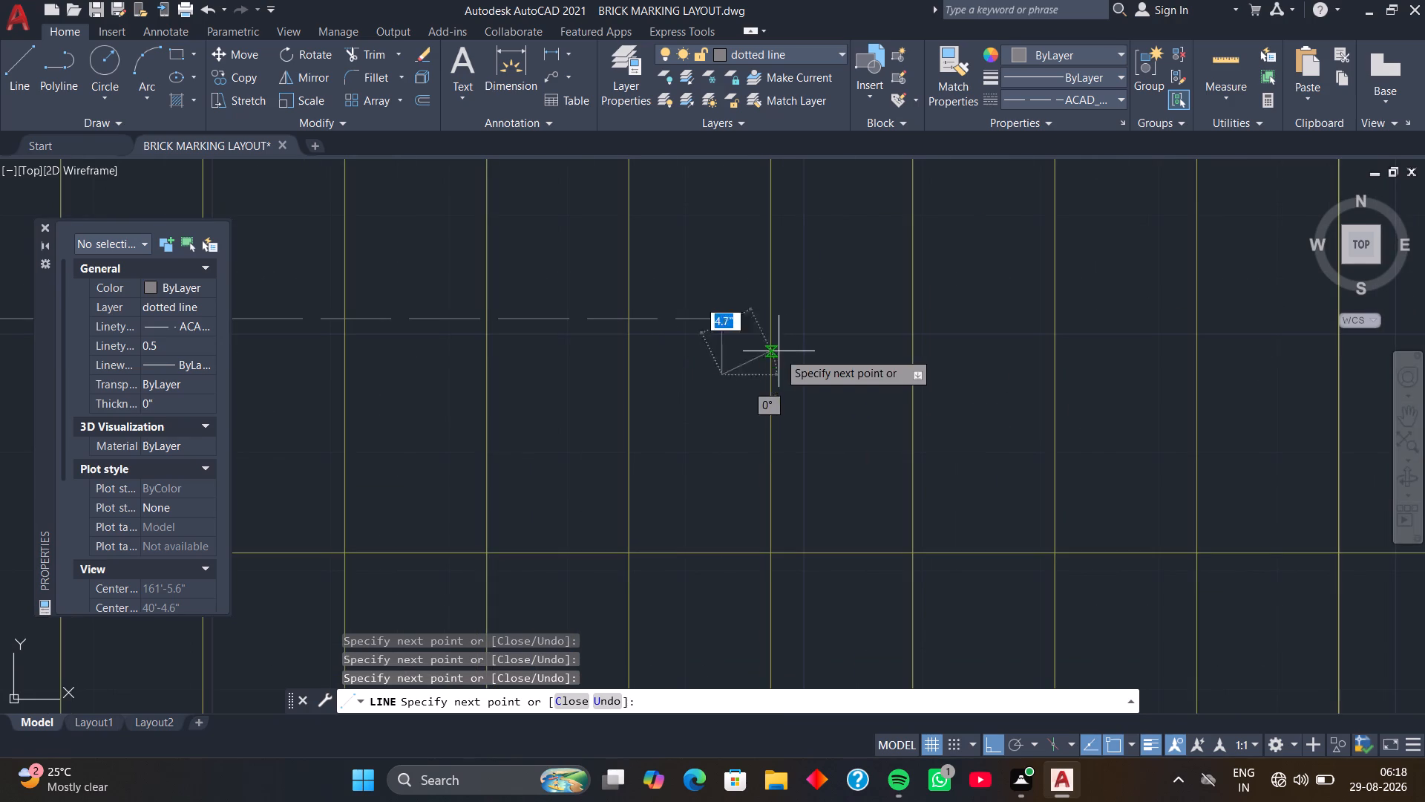
key("F8")
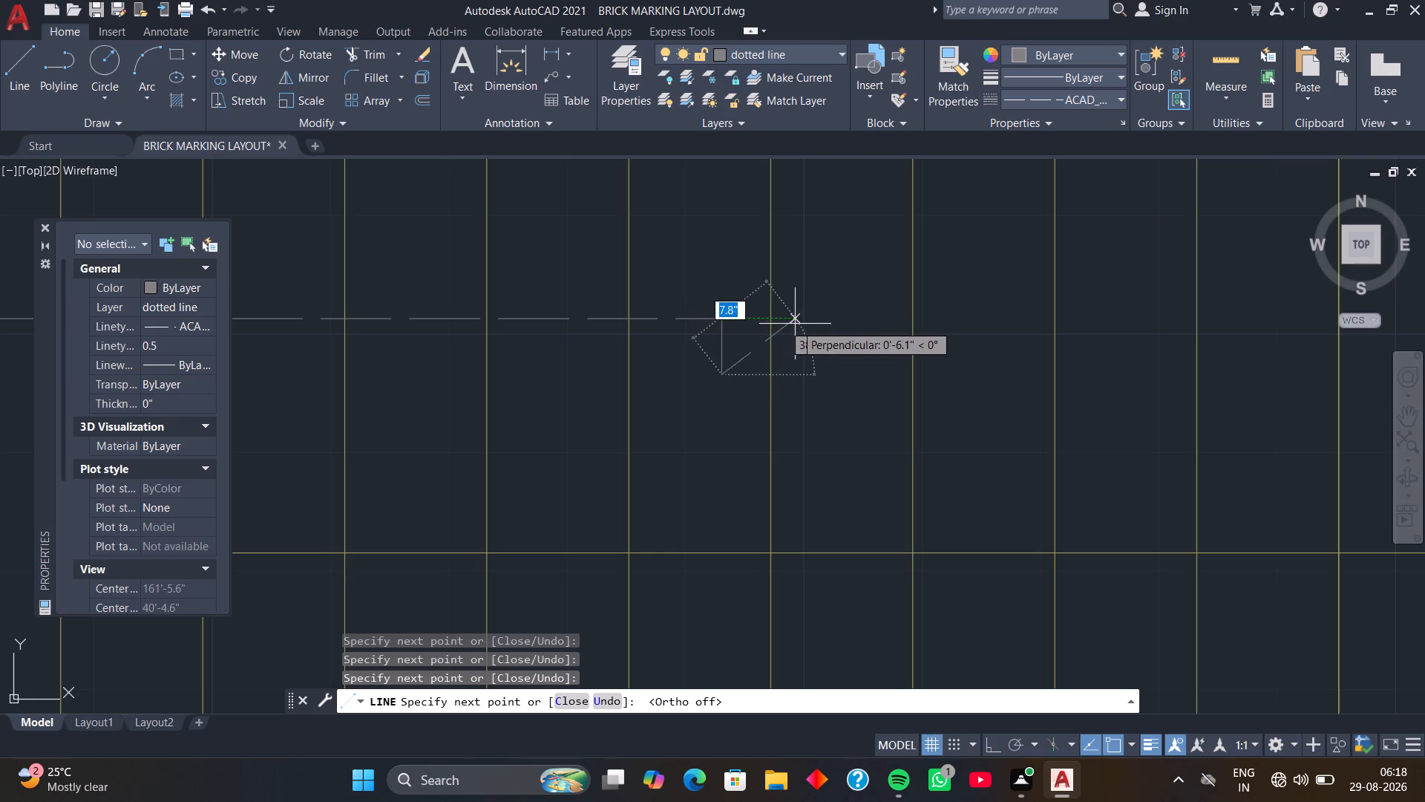
left_click(801, 314)
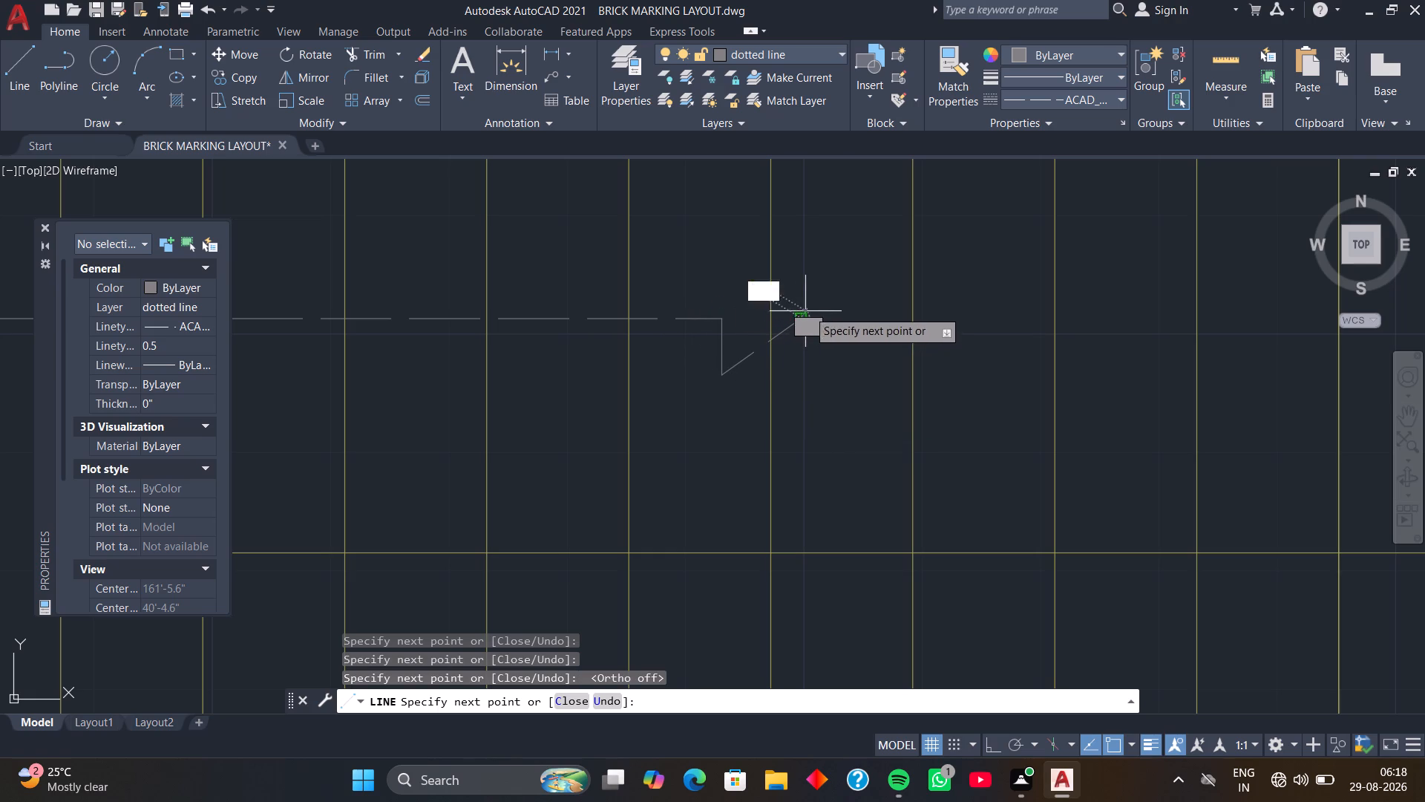
key("space")
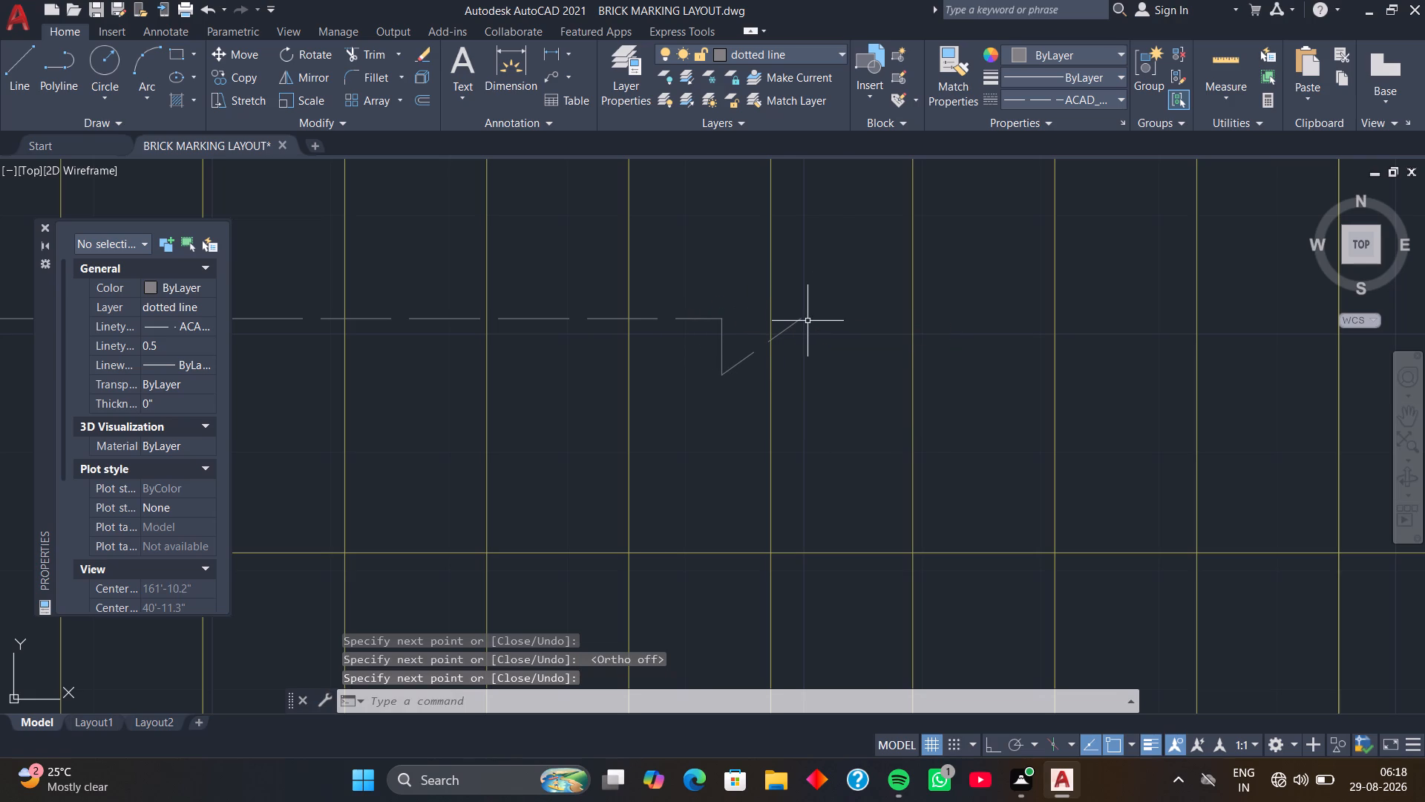
Mirror the two arrowhead lines about the direction path's axis, keeping the source lines.
left_click(790, 324)
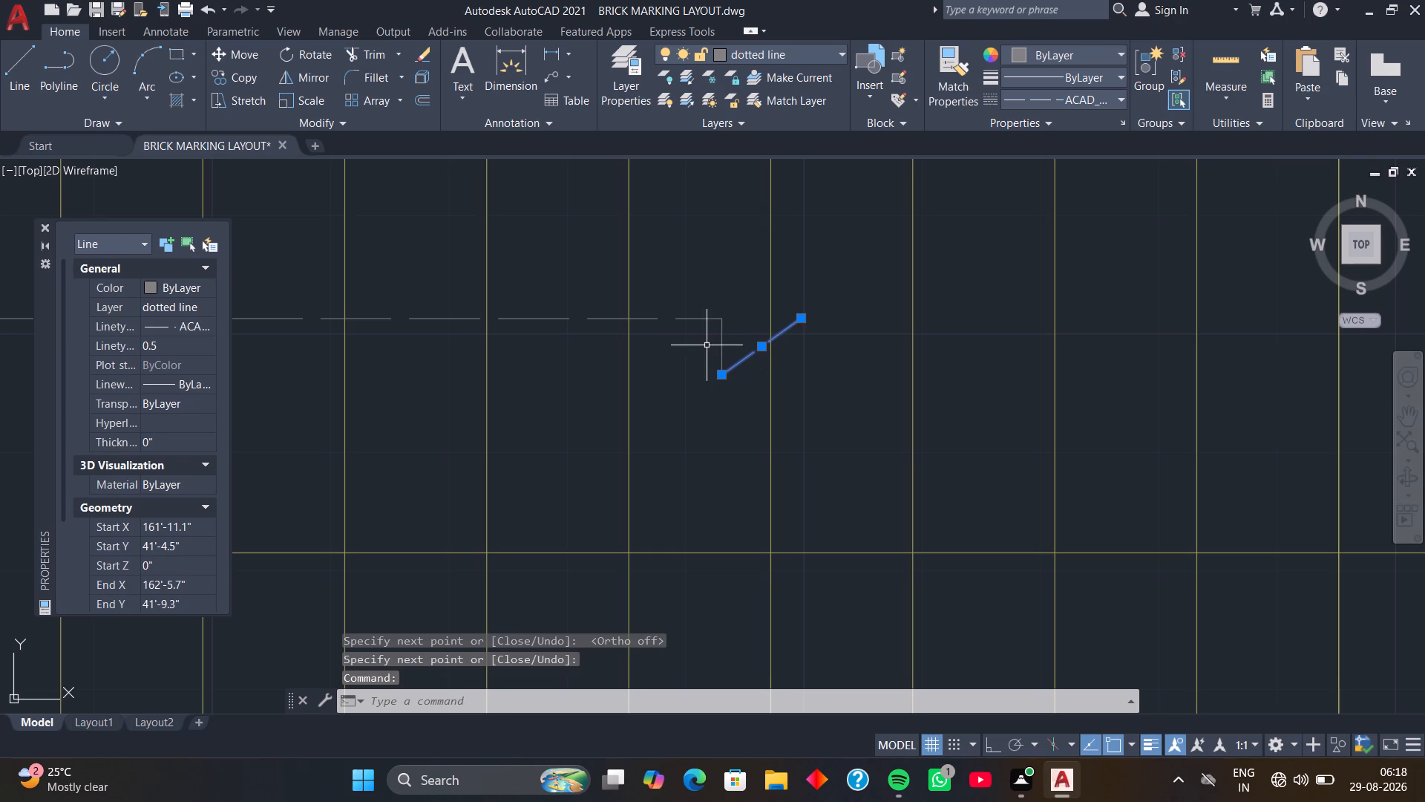
left_click(721, 336)
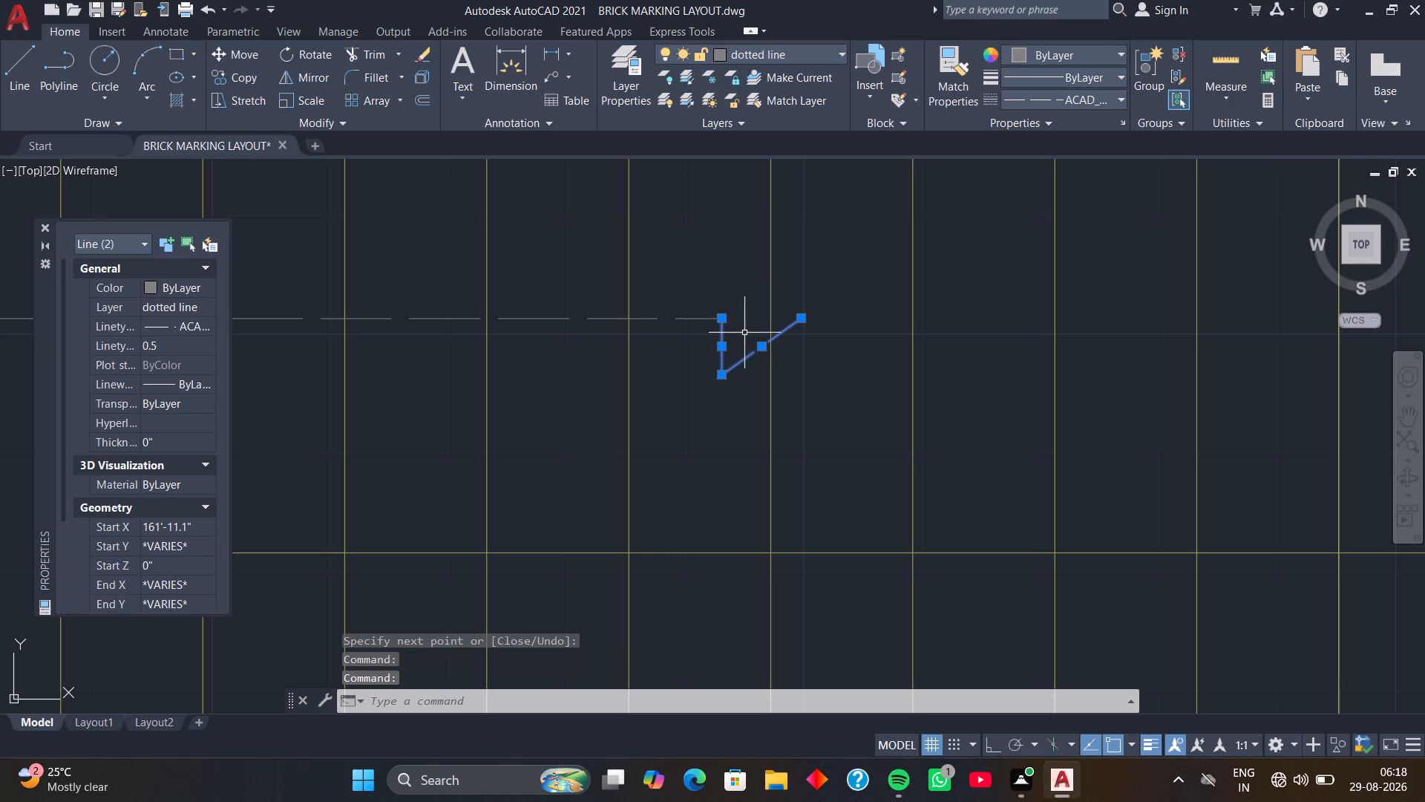
type("mi")
key("space")
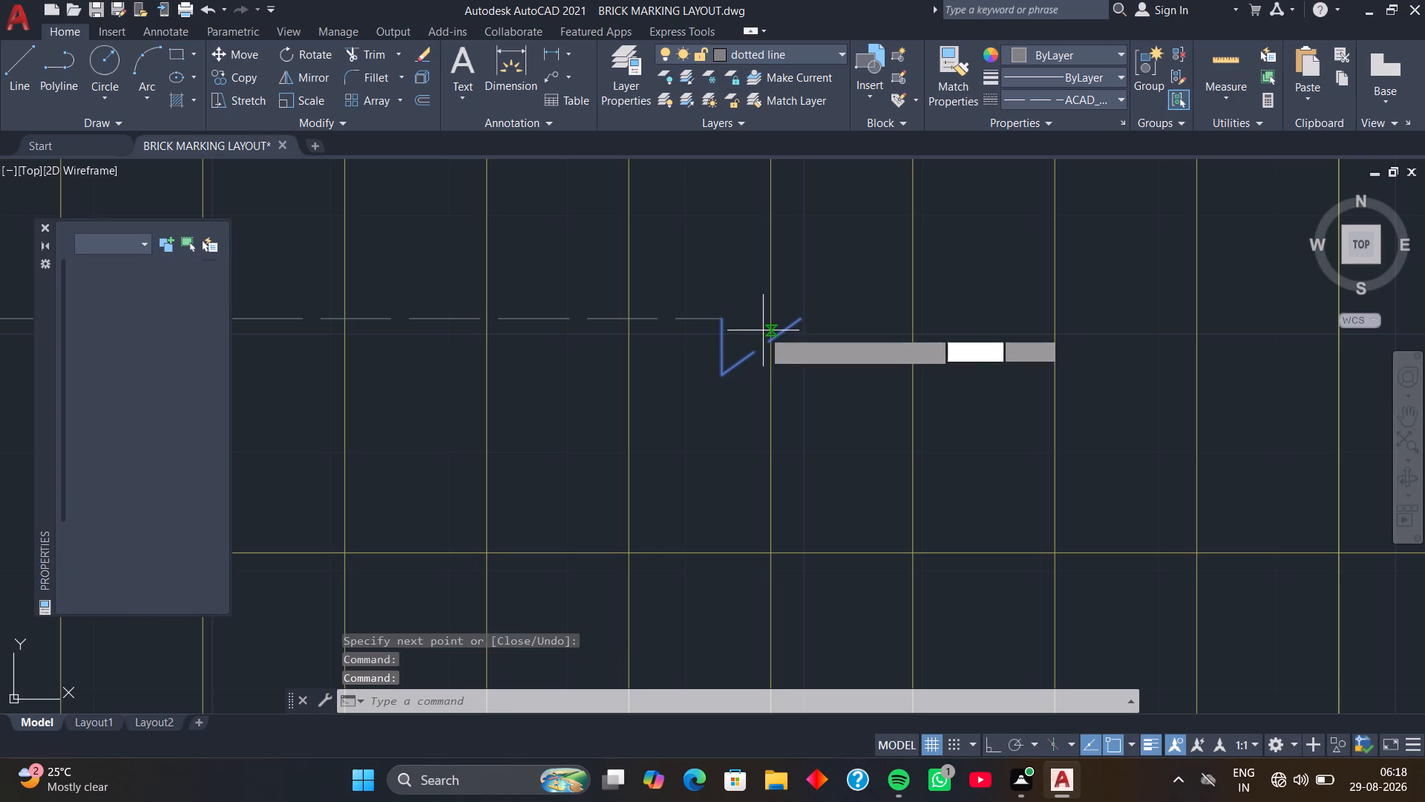
left_click(721, 316)
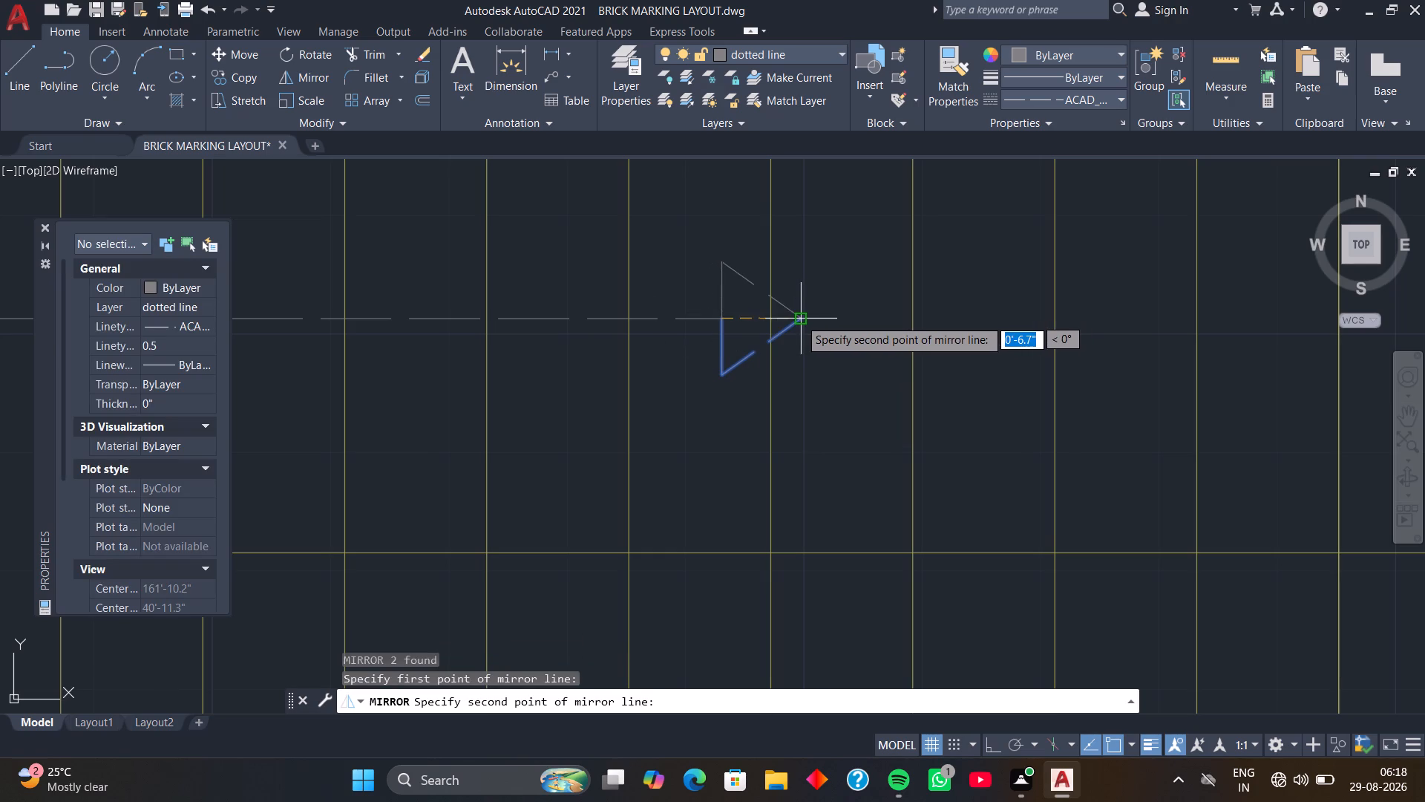
left_click(799, 319)
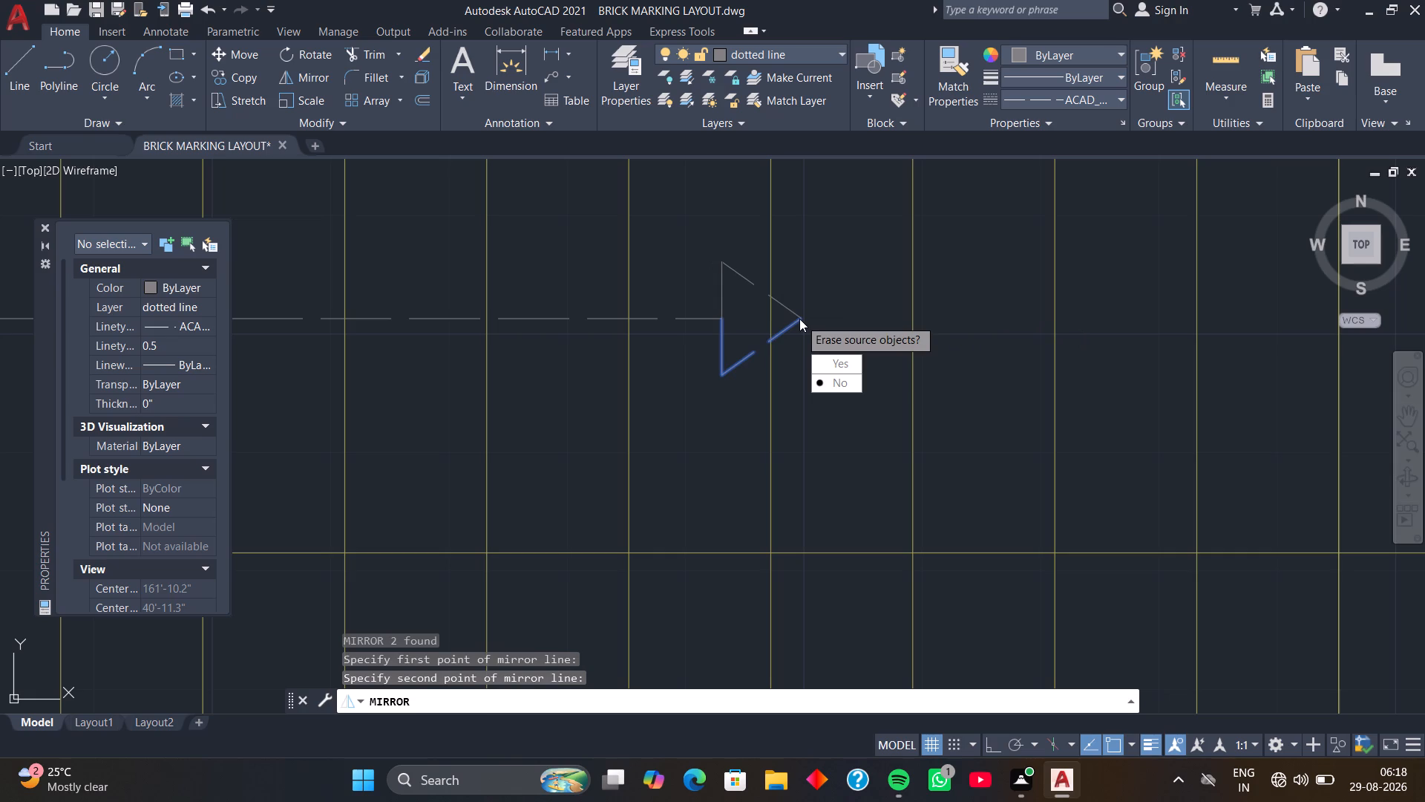
key("space")
scroll(819, 343, "down", 2)
middle_click_drag(828, 364, 822, 319)
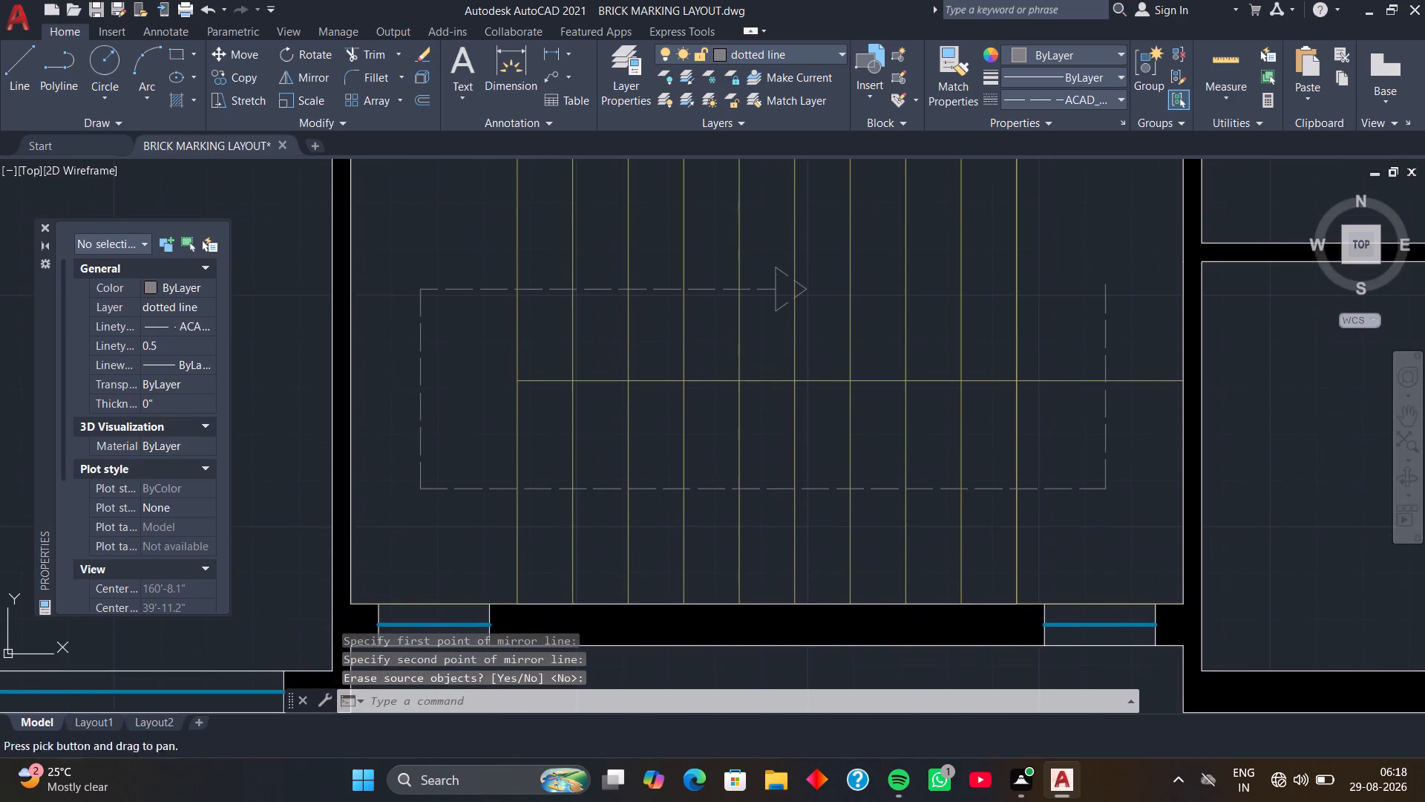
Set the current linetype to ByLayer.
scroll(840, 304, "down", 1)
left_click(1118, 97)
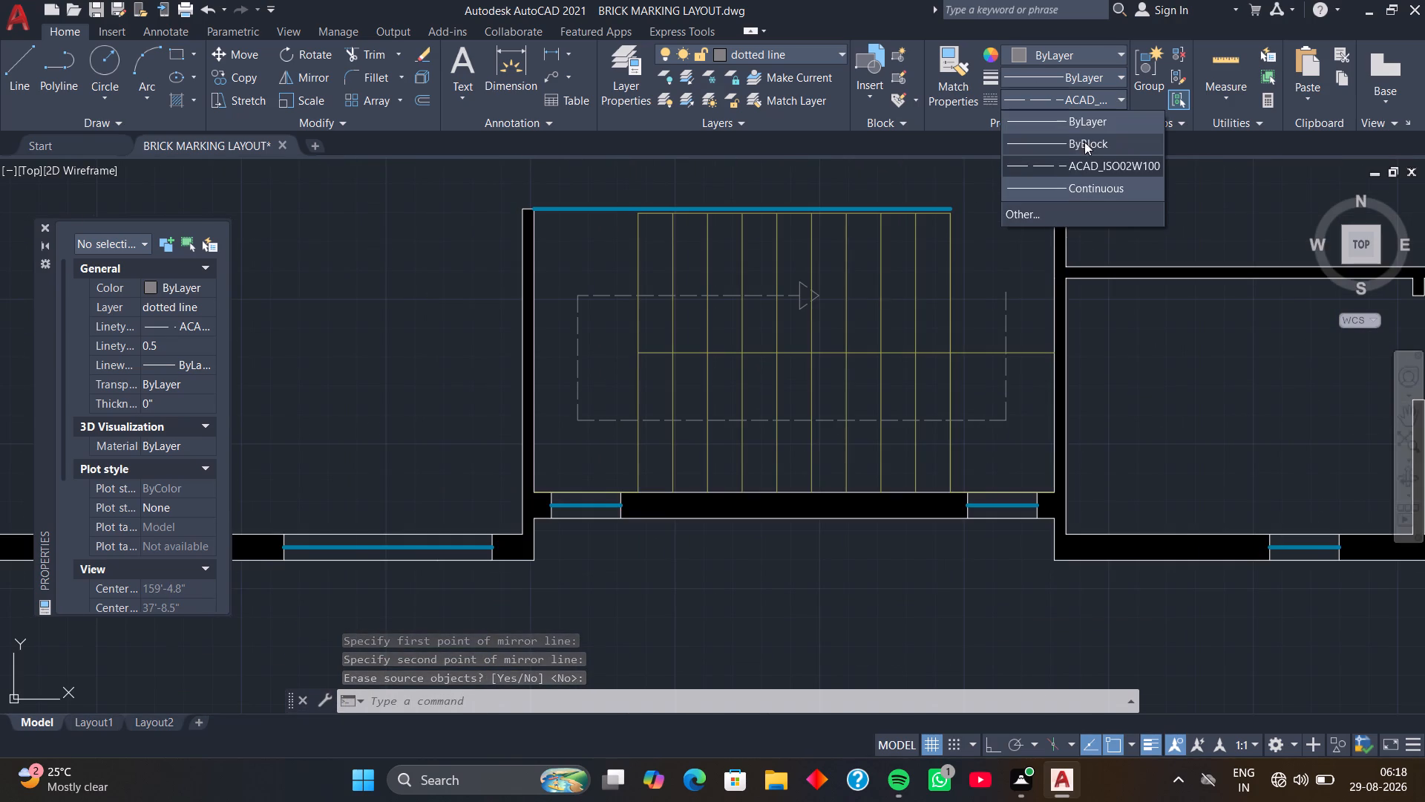
scroll(1072, 143, "up", 3)
left_click(1061, 121)
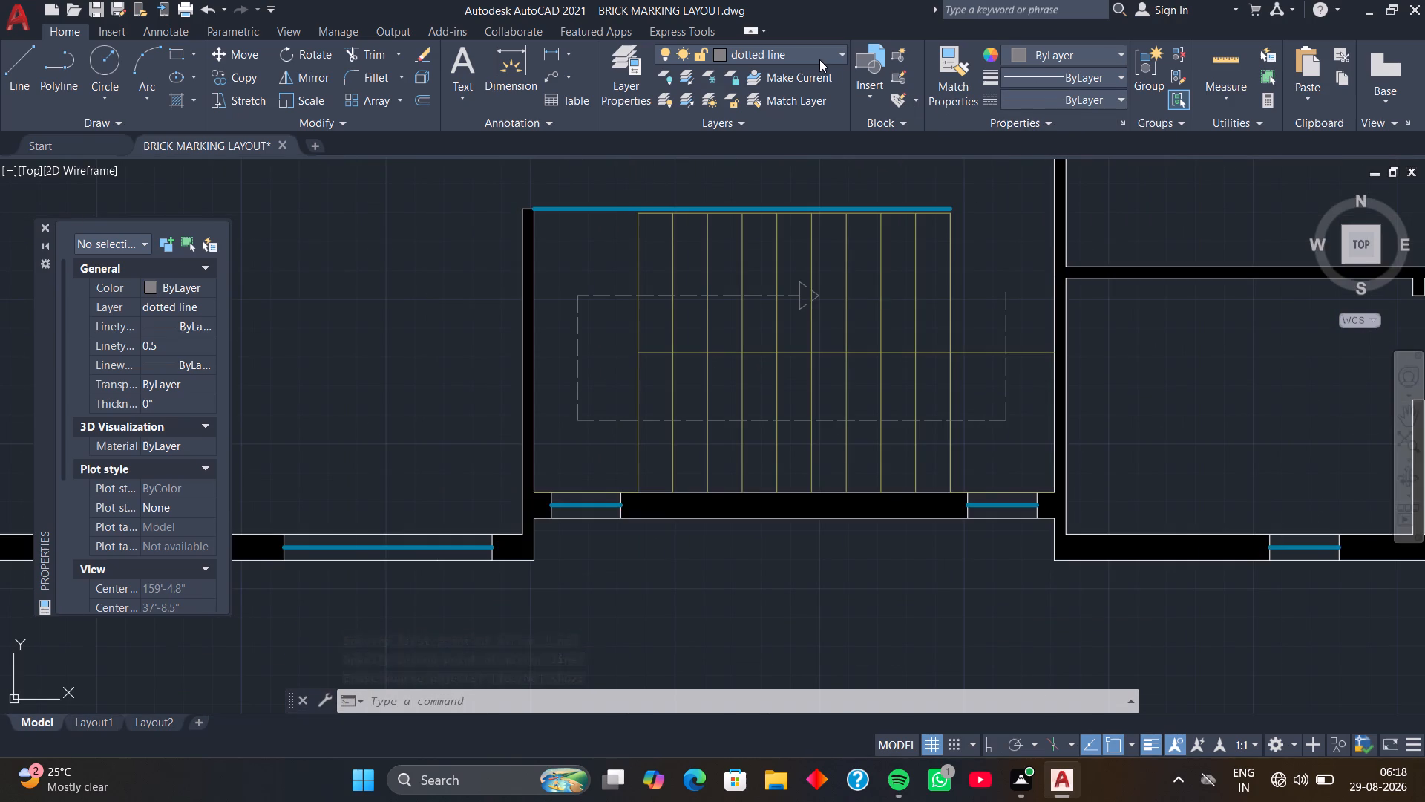
Copy the annotated plan's TOILET and 3'3"X5'0" texts in multiple mode, placing the first copy in the unlabelled plan's top-left corner room.
scroll(881, 247, "down", 3)
middle_click_drag(878, 227, 901, 459)
middle_click_drag(882, 392, 920, 409)
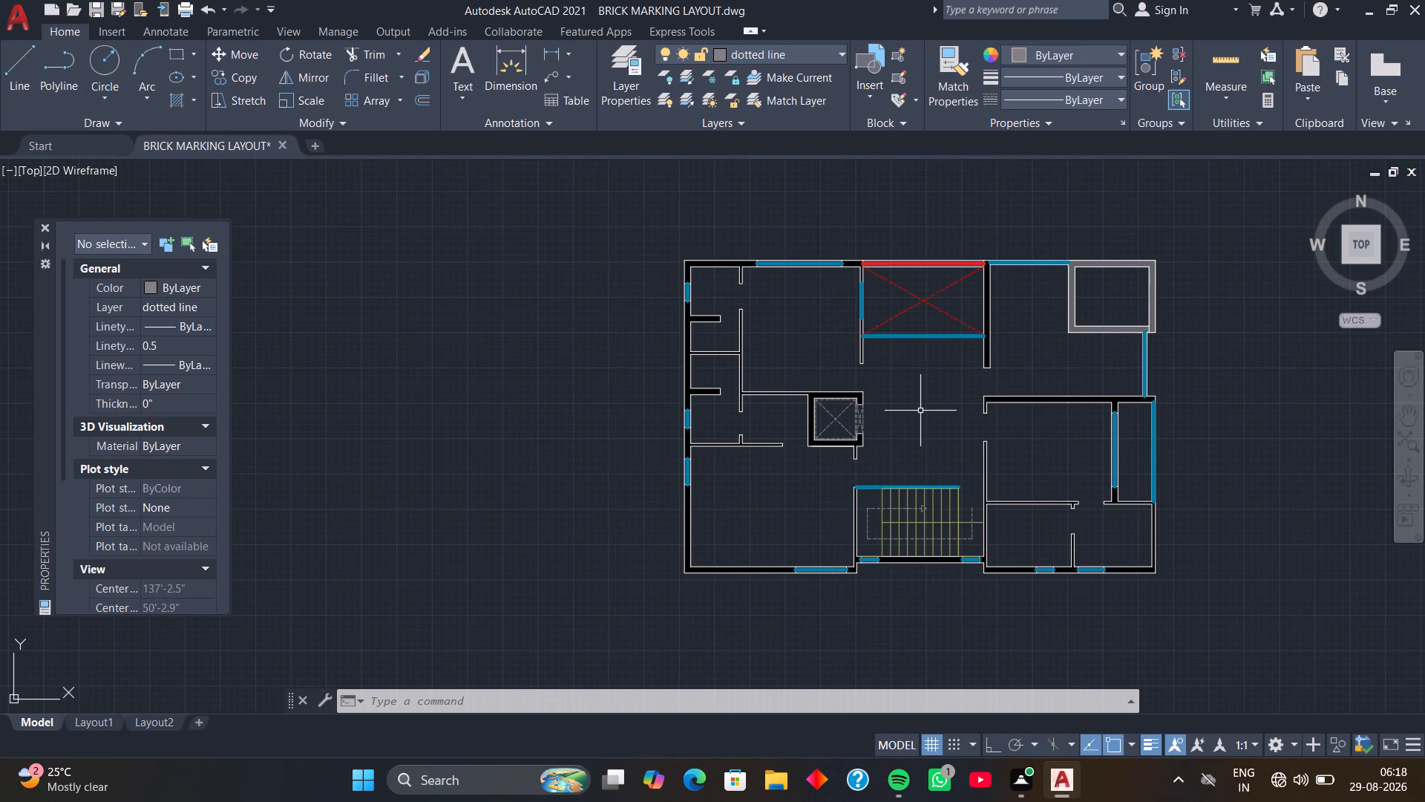
scroll(888, 359, "down", 2)
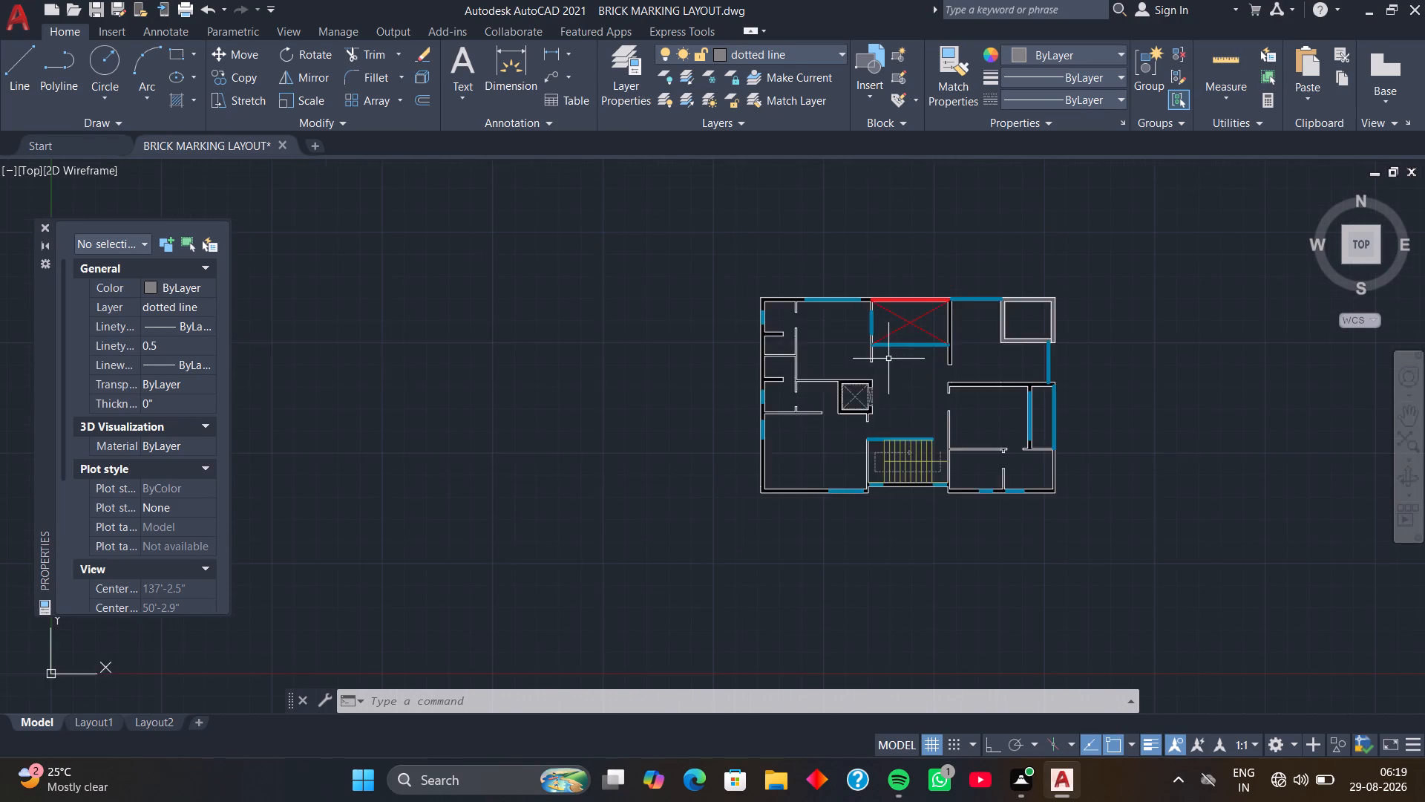
middle_click_drag(884, 267, 901, 450)
scroll(938, 353, "up", 4)
middle_click_drag(882, 336, 900, 338)
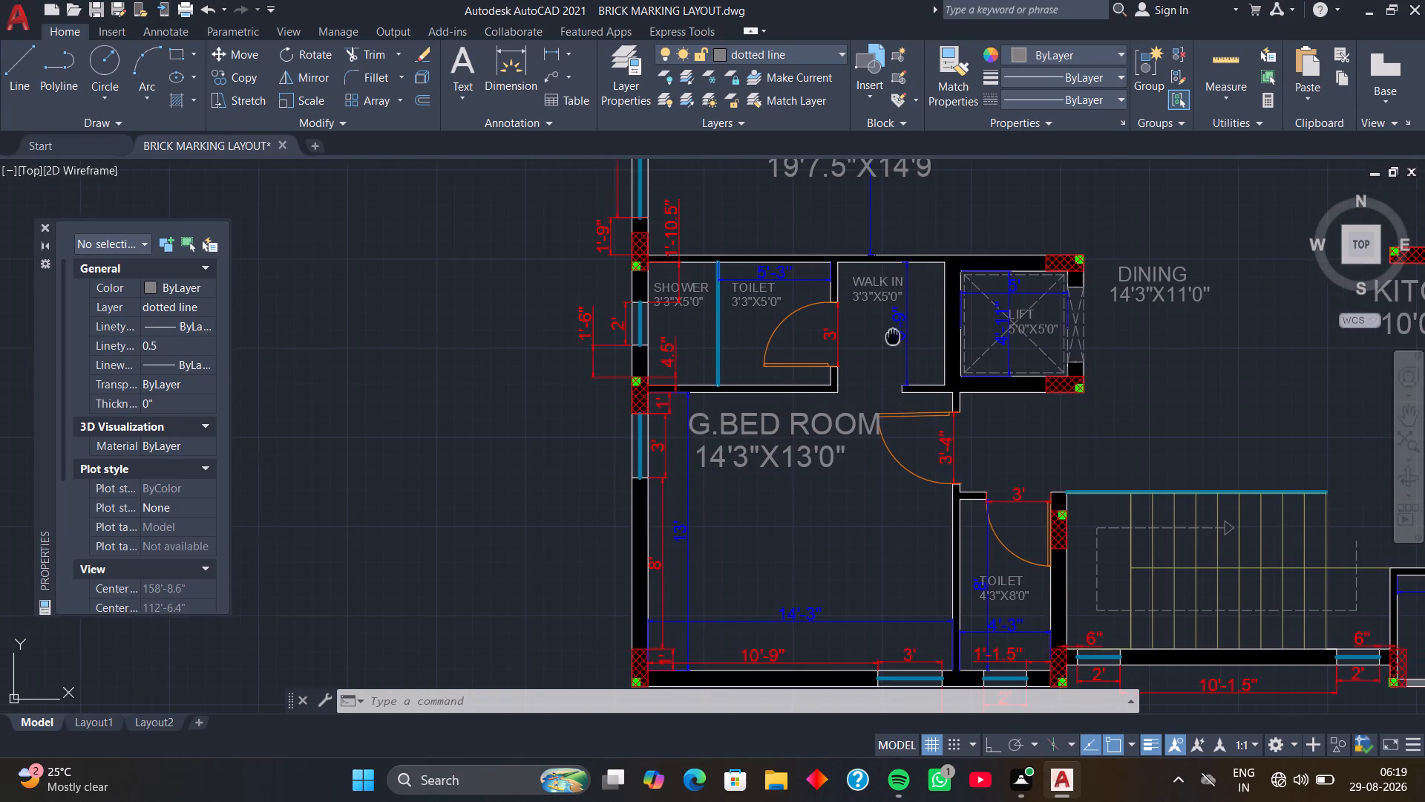
middle_click_drag(900, 338, 949, 362)
scroll(814, 330, "up", 3)
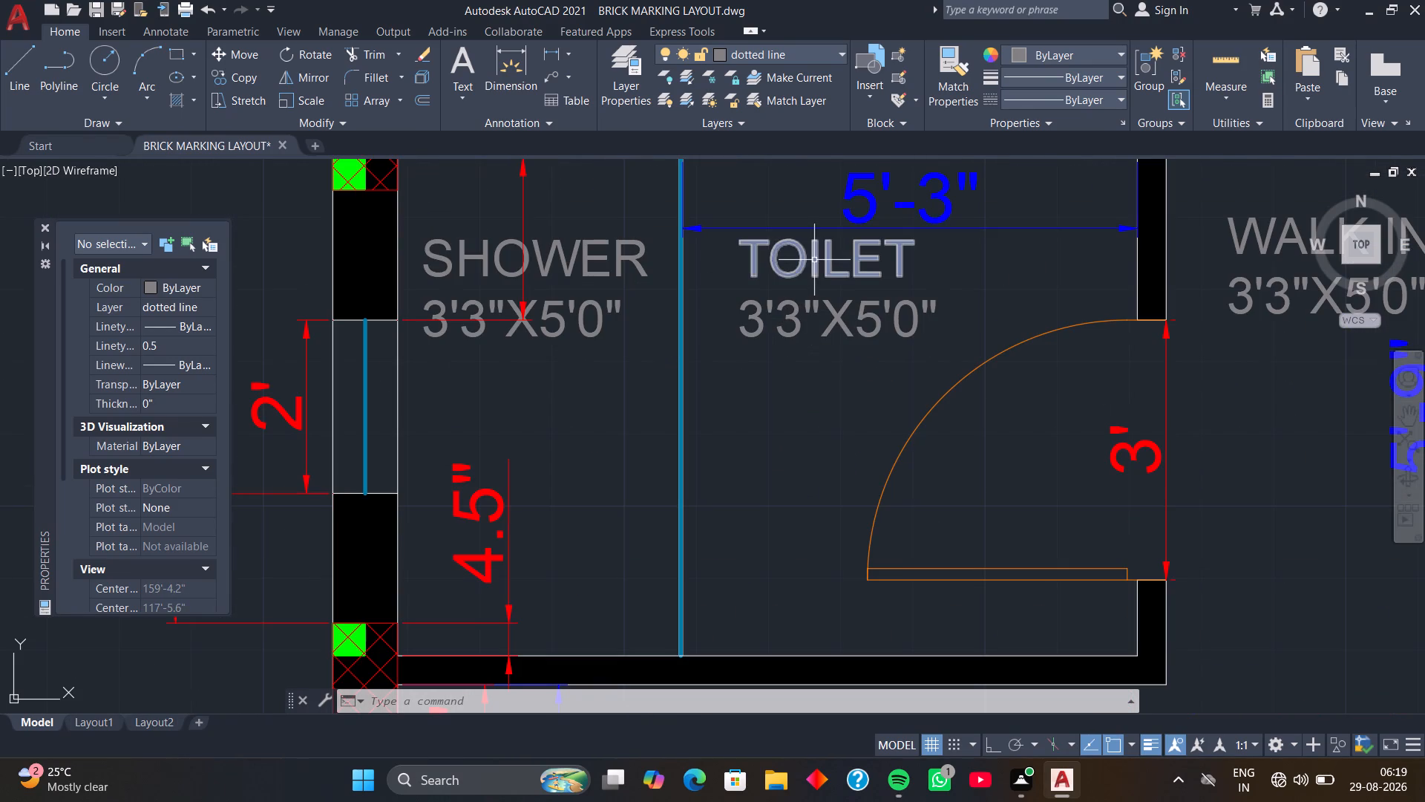
left_click(822, 261)
left_click(802, 264)
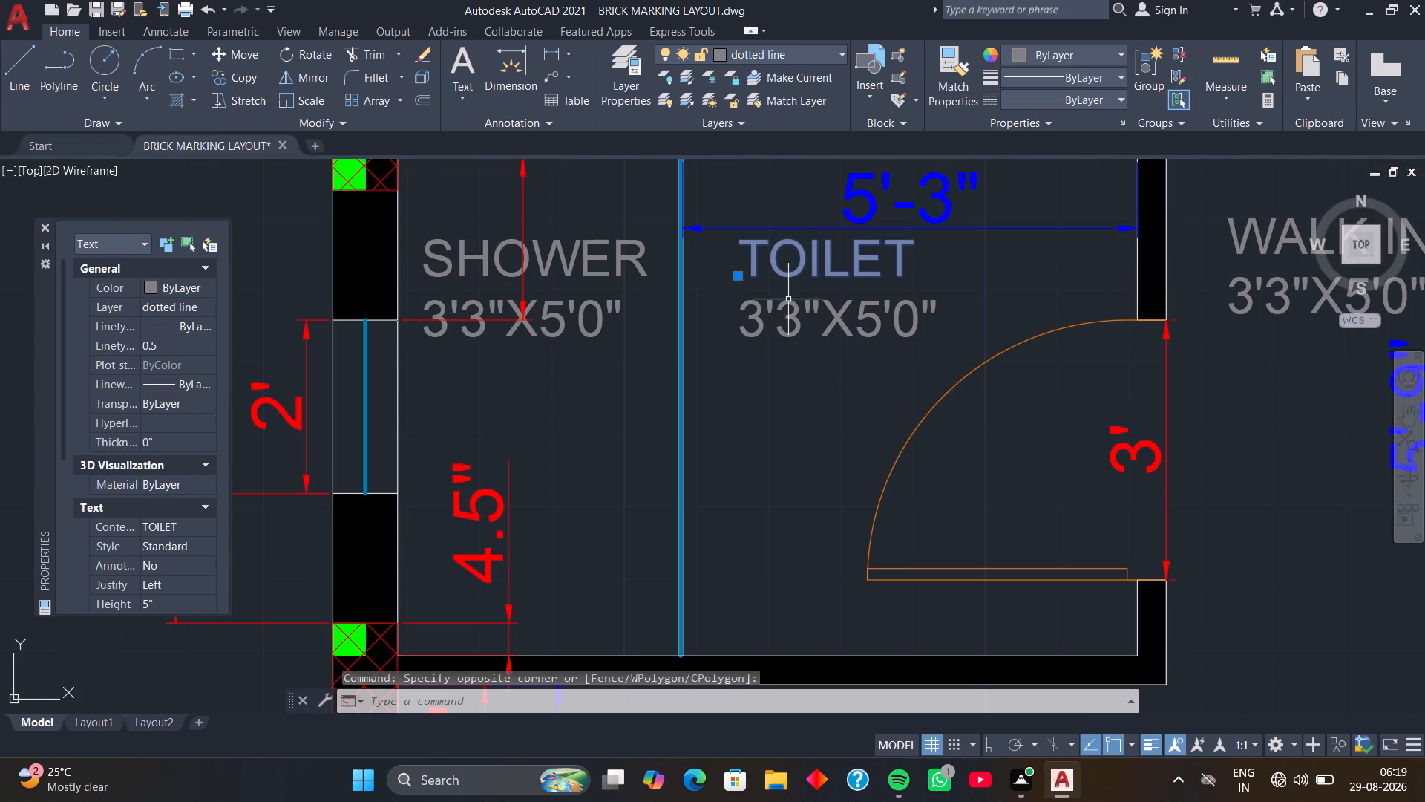
left_click(779, 306)
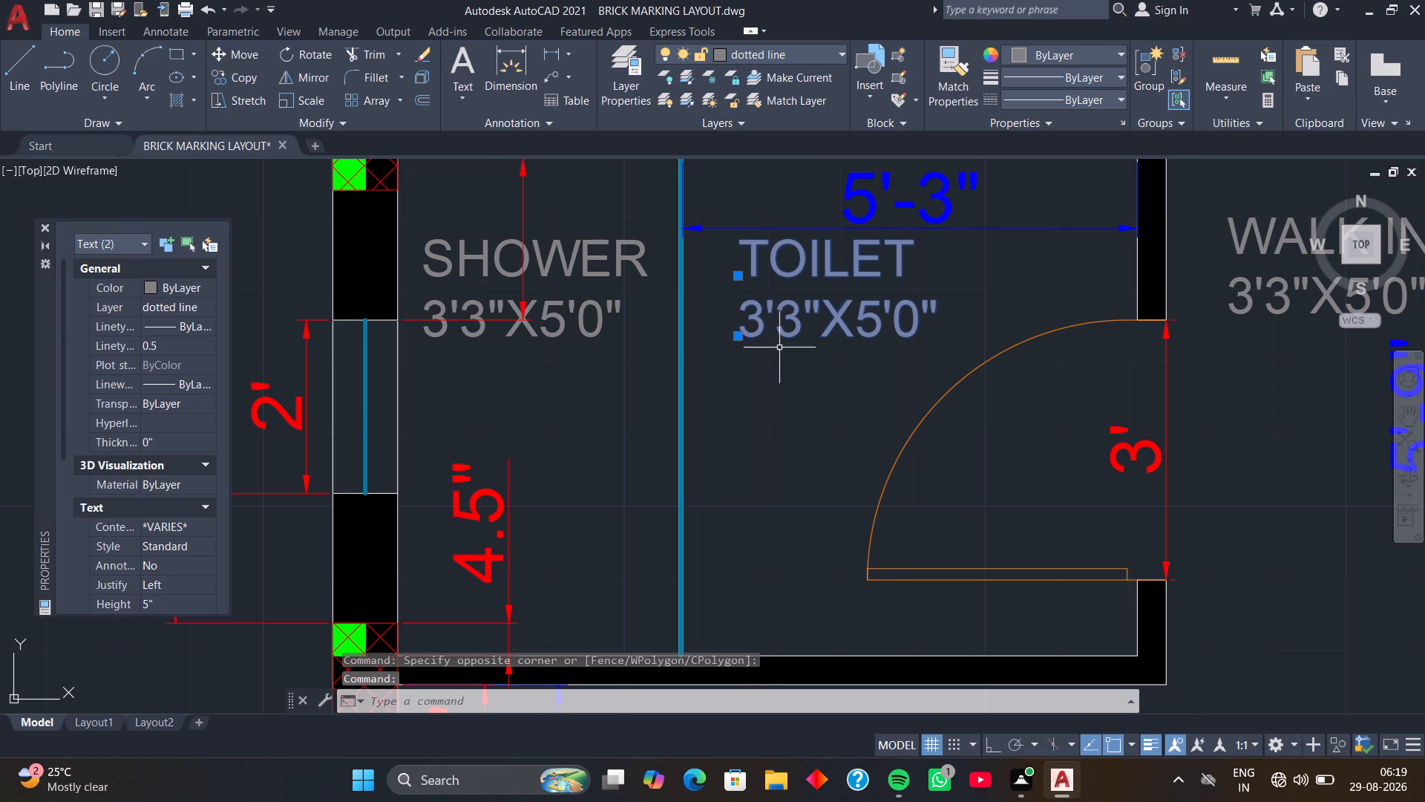
type("co")
key("space")
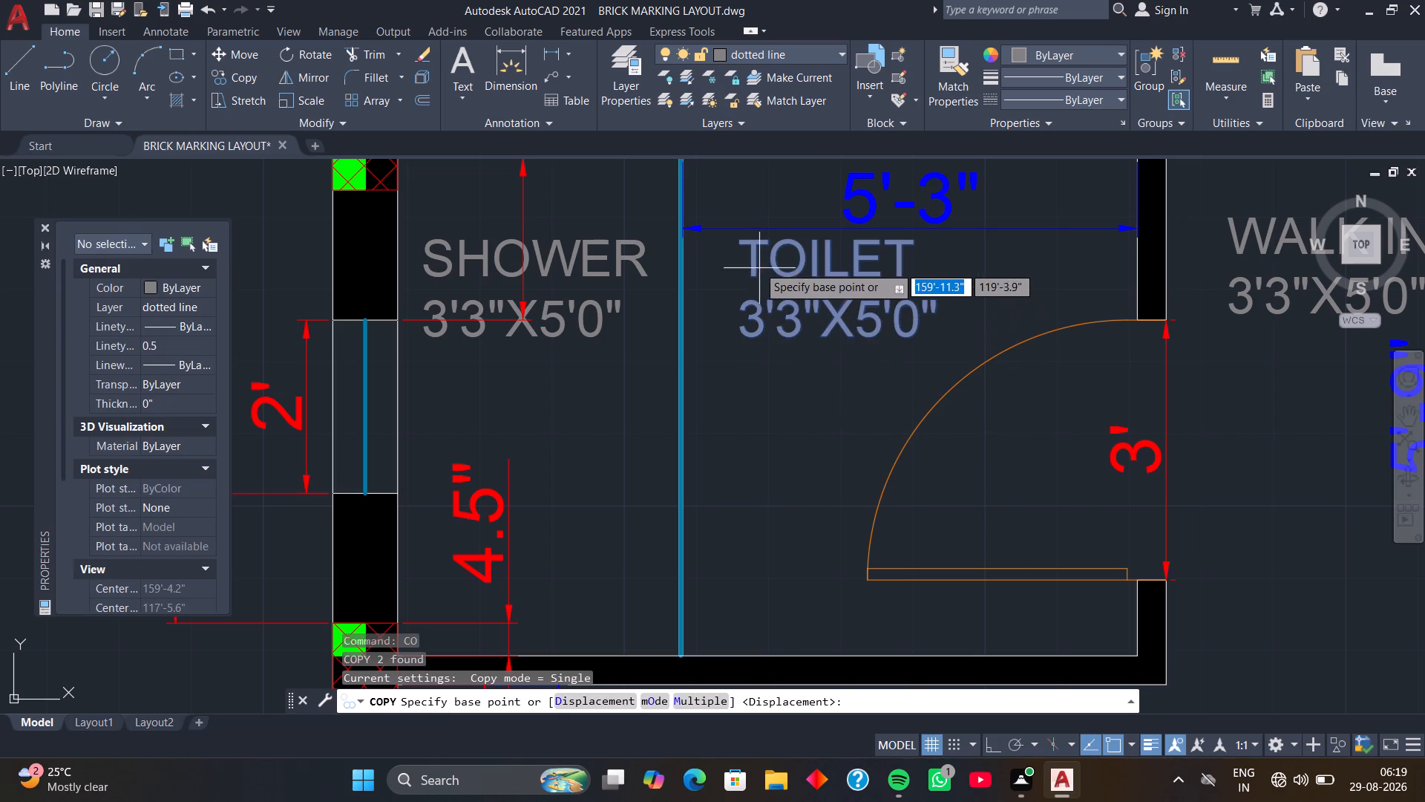
left_click(705, 696)
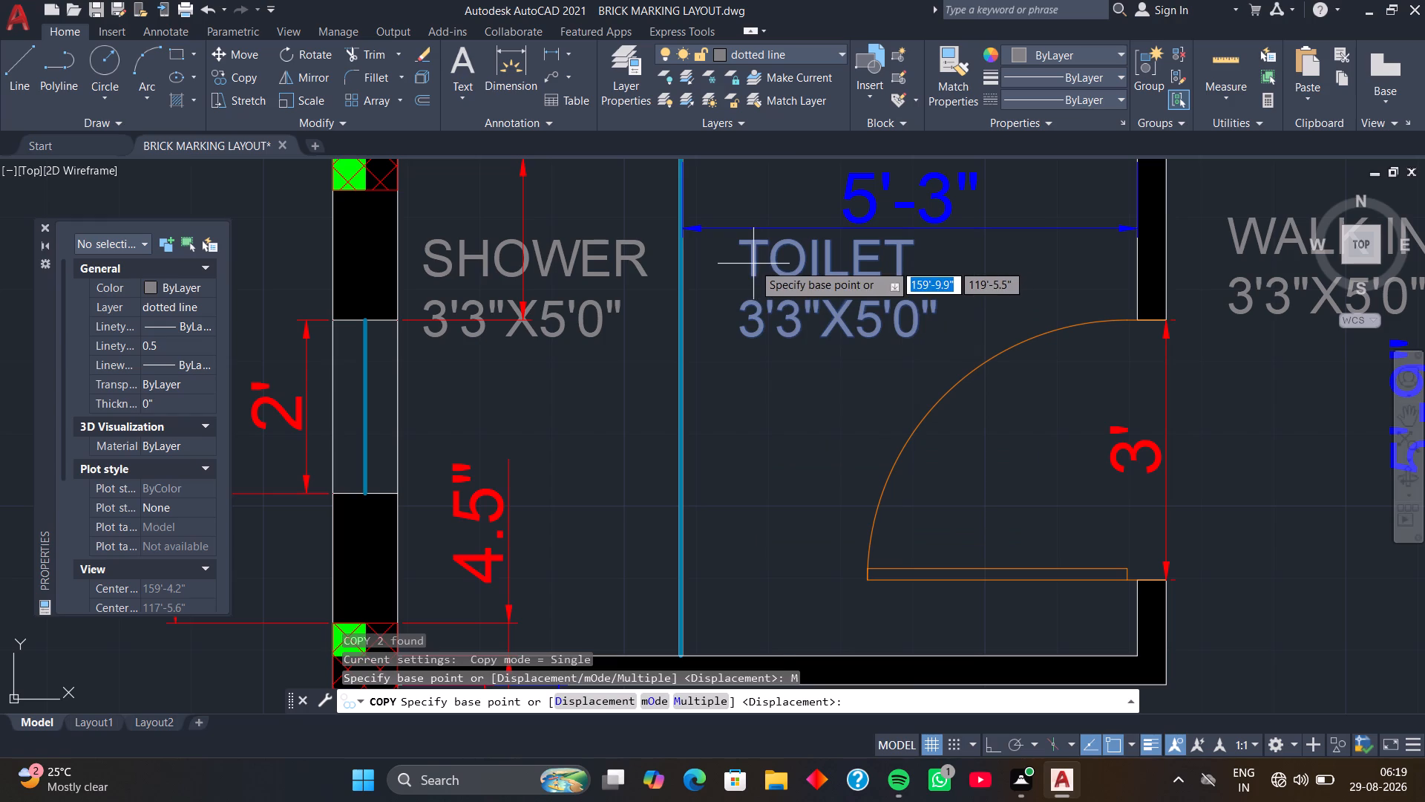
left_click(753, 264)
scroll(685, 445, "down", 4)
middle_click_drag(685, 483, 787, 283)
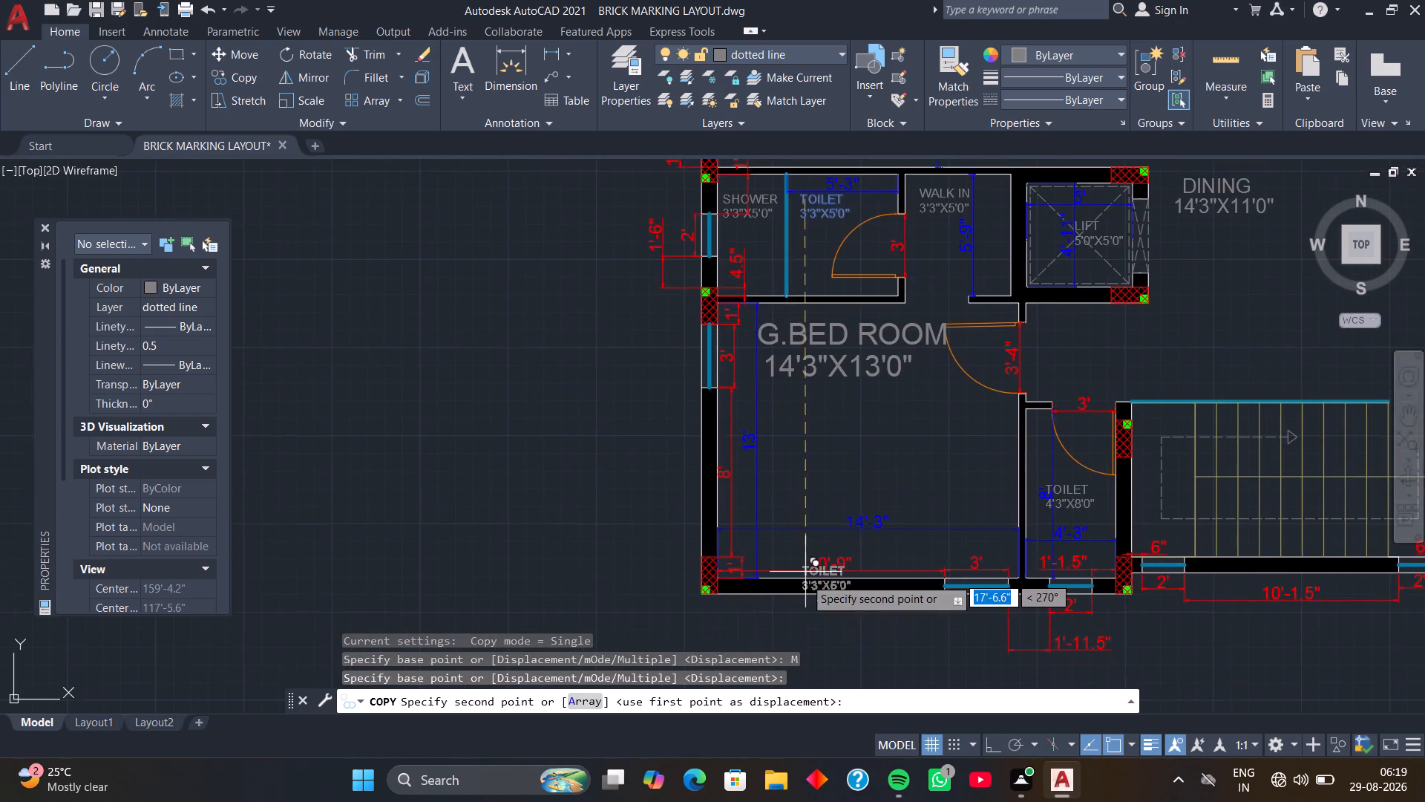
scroll(805, 578, "down", 3)
middle_click_drag(805, 593, 807, 377)
middle_click_drag(744, 576, 784, 532)
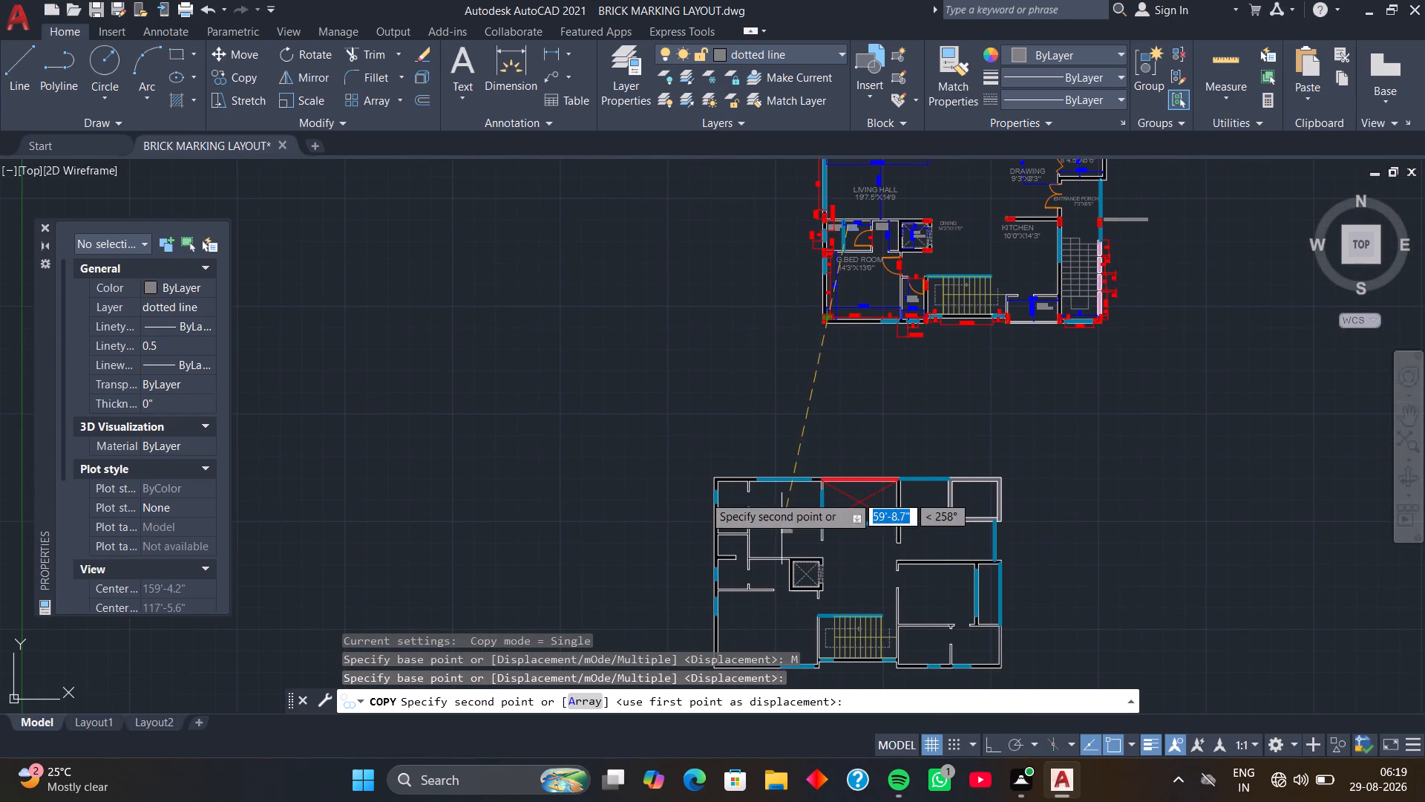
scroll(696, 492, "up", 6)
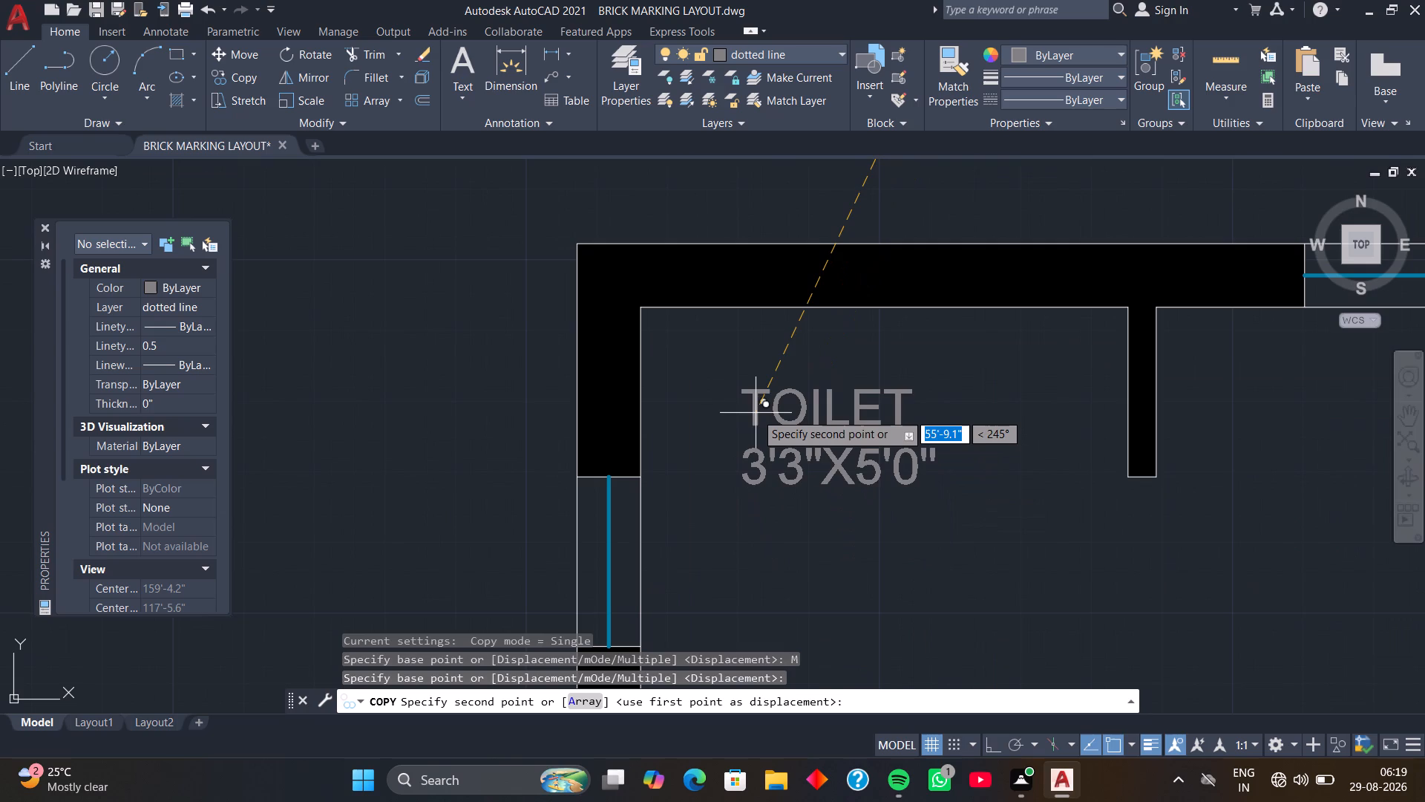
left_click(750, 411)
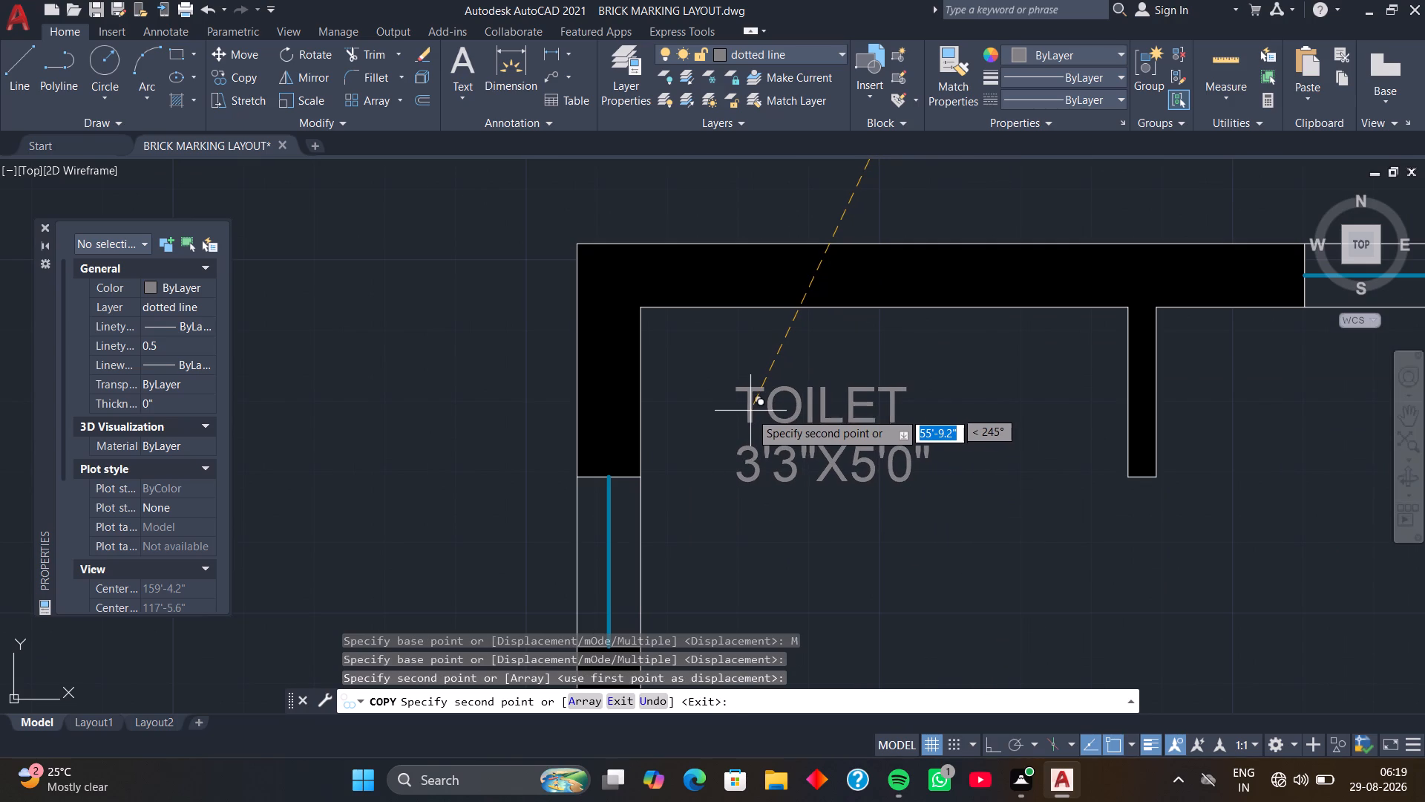
Place copies of the toilet label in the two small rooms directly below the top-left corner room.
scroll(767, 498, "down", 3)
middle_click_drag(769, 503, 766, 361)
scroll(751, 480, "up", 2)
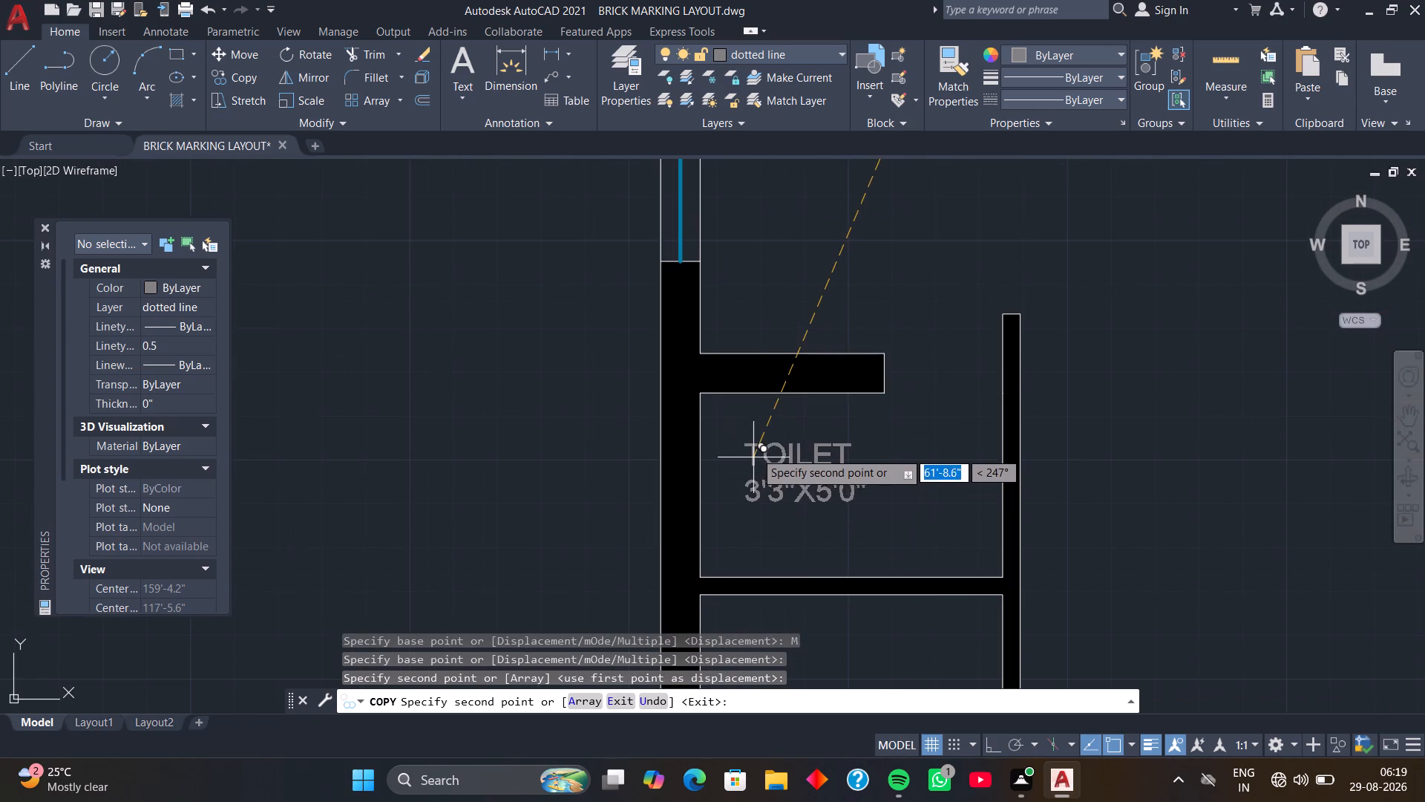
left_click(755, 451)
scroll(761, 507, "down", 1)
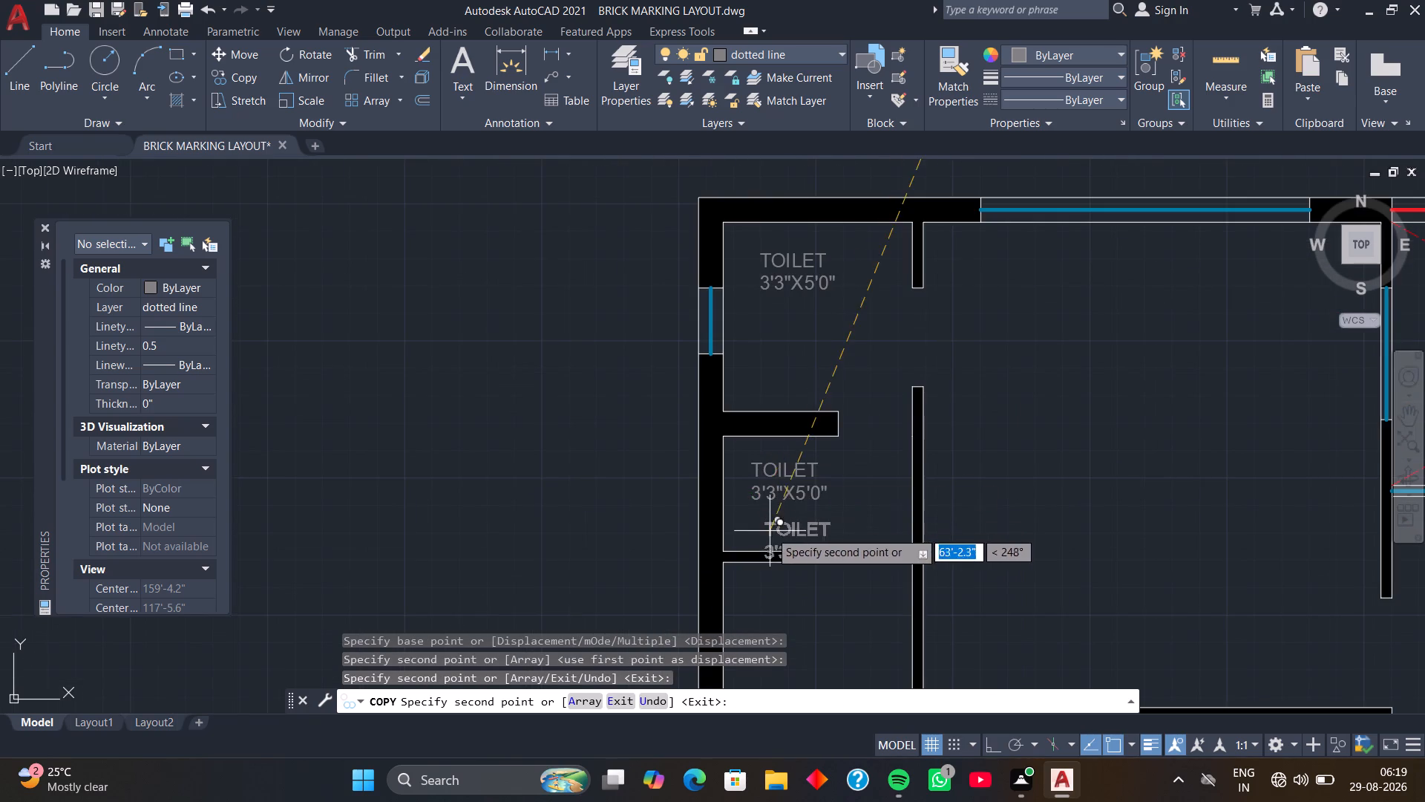
middle_click_drag(784, 437, 809, 379)
middle_click_drag(812, 530, 831, 431)
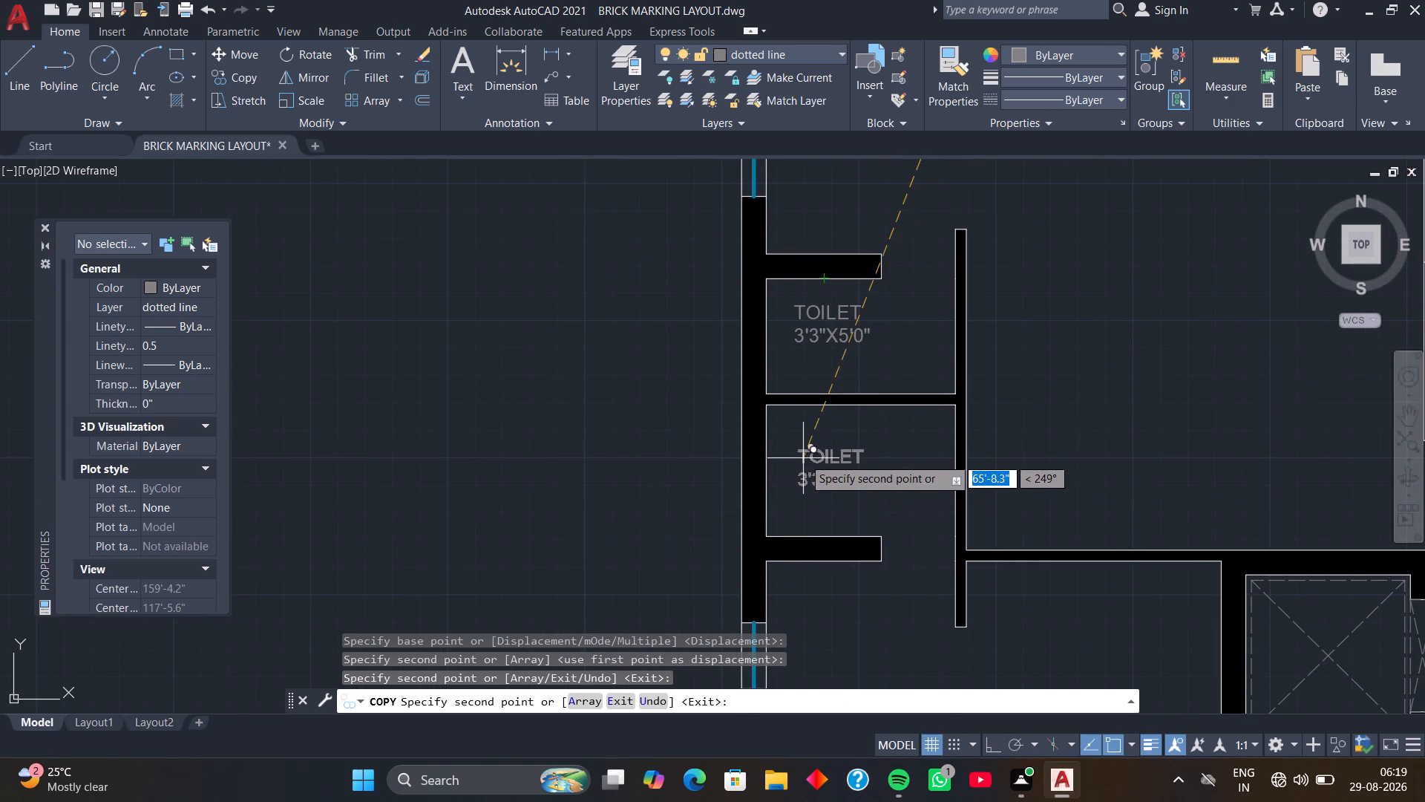
left_click(801, 453)
Place copies of the toilet label in the lower windowed small room, the adjacent space beside it, and the lift shaft.
scroll(838, 538, "down", 1)
middle_click_drag(848, 571, 856, 512)
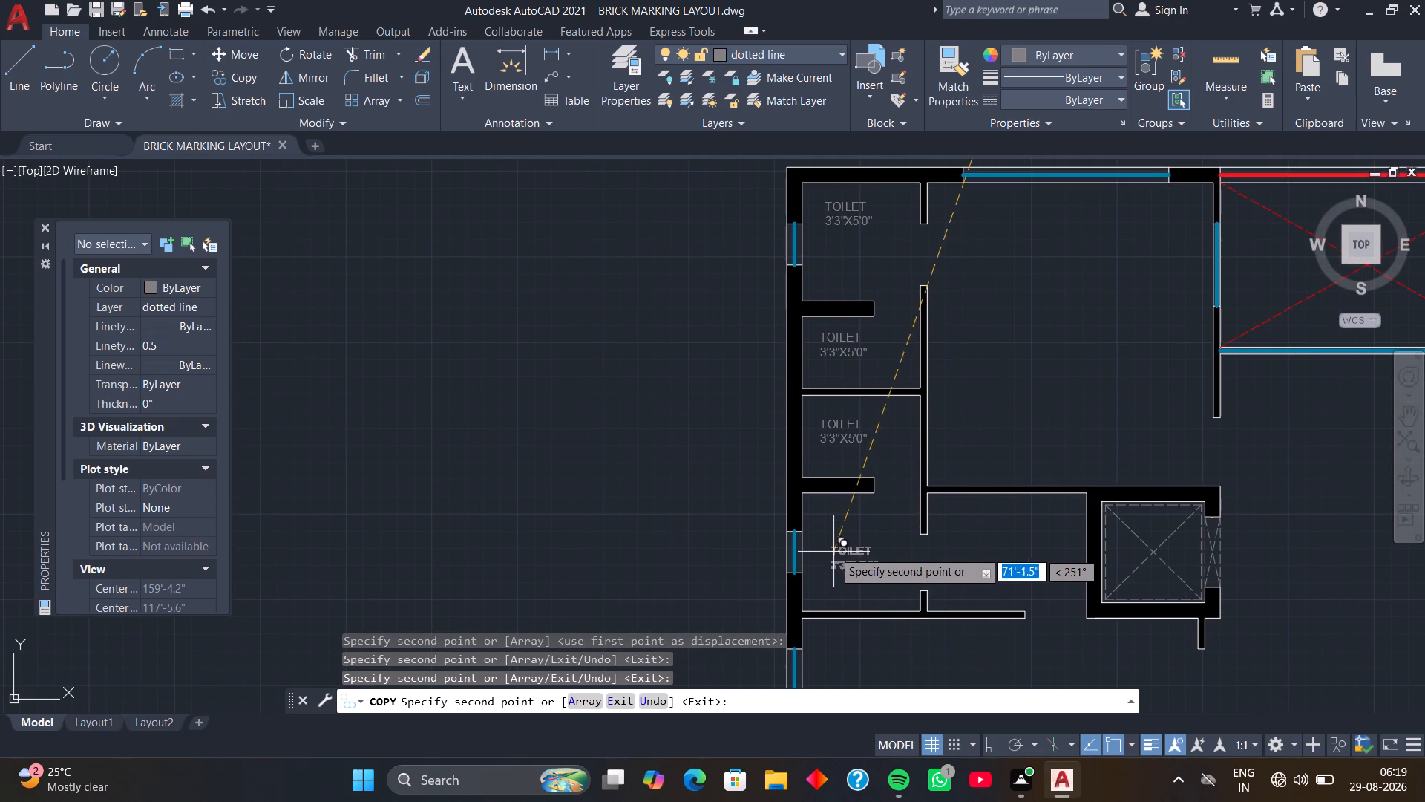
left_click(829, 535)
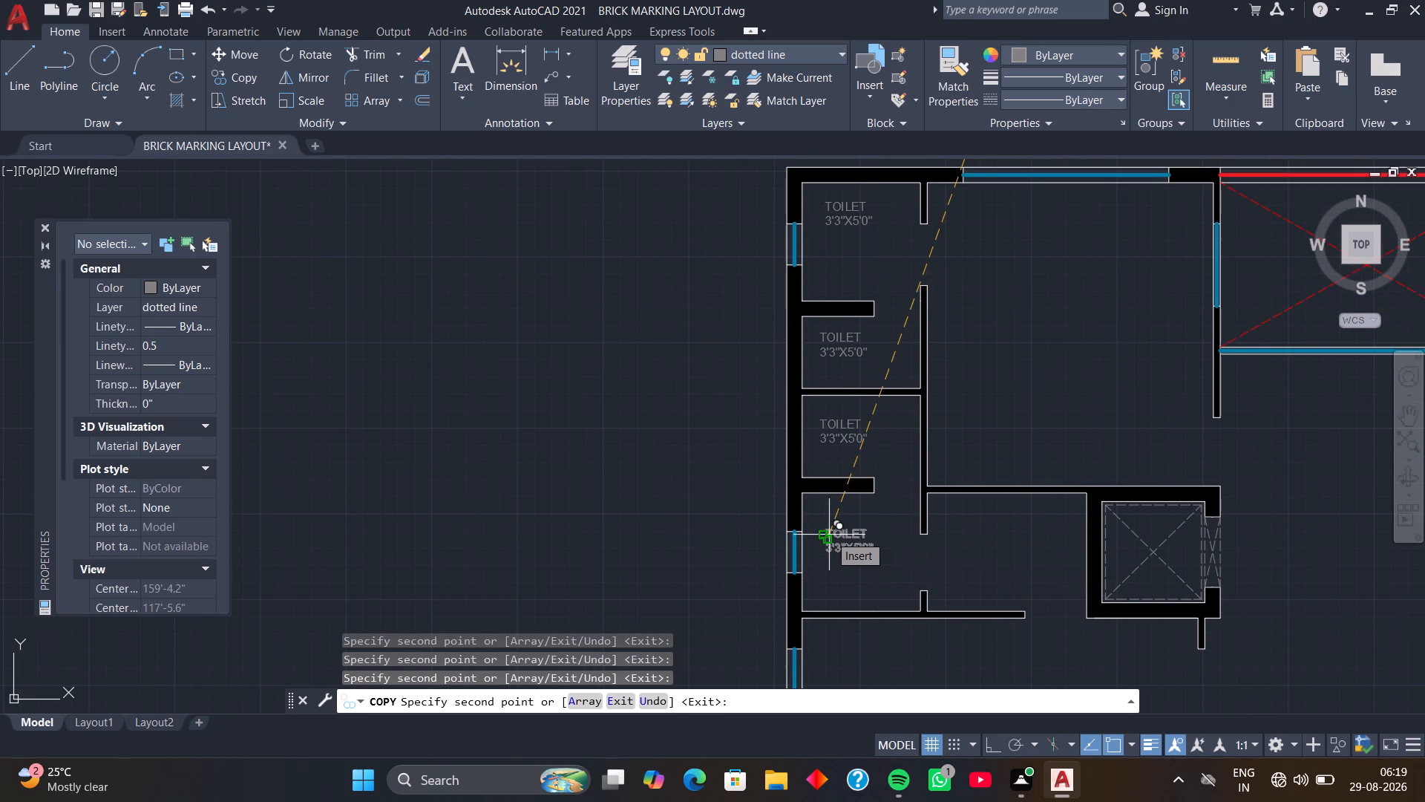
left_click(942, 547)
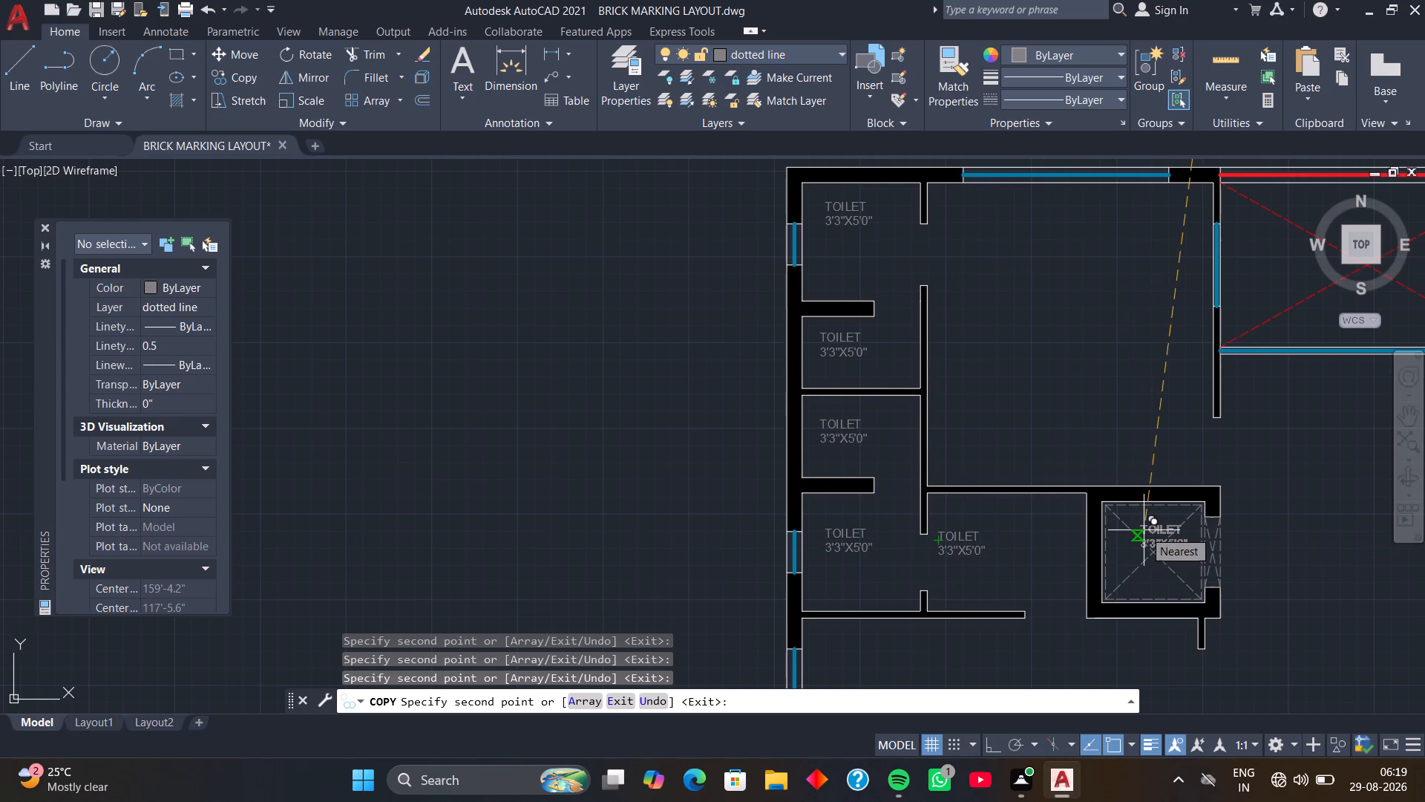
scroll(1144, 530, "up", 2)
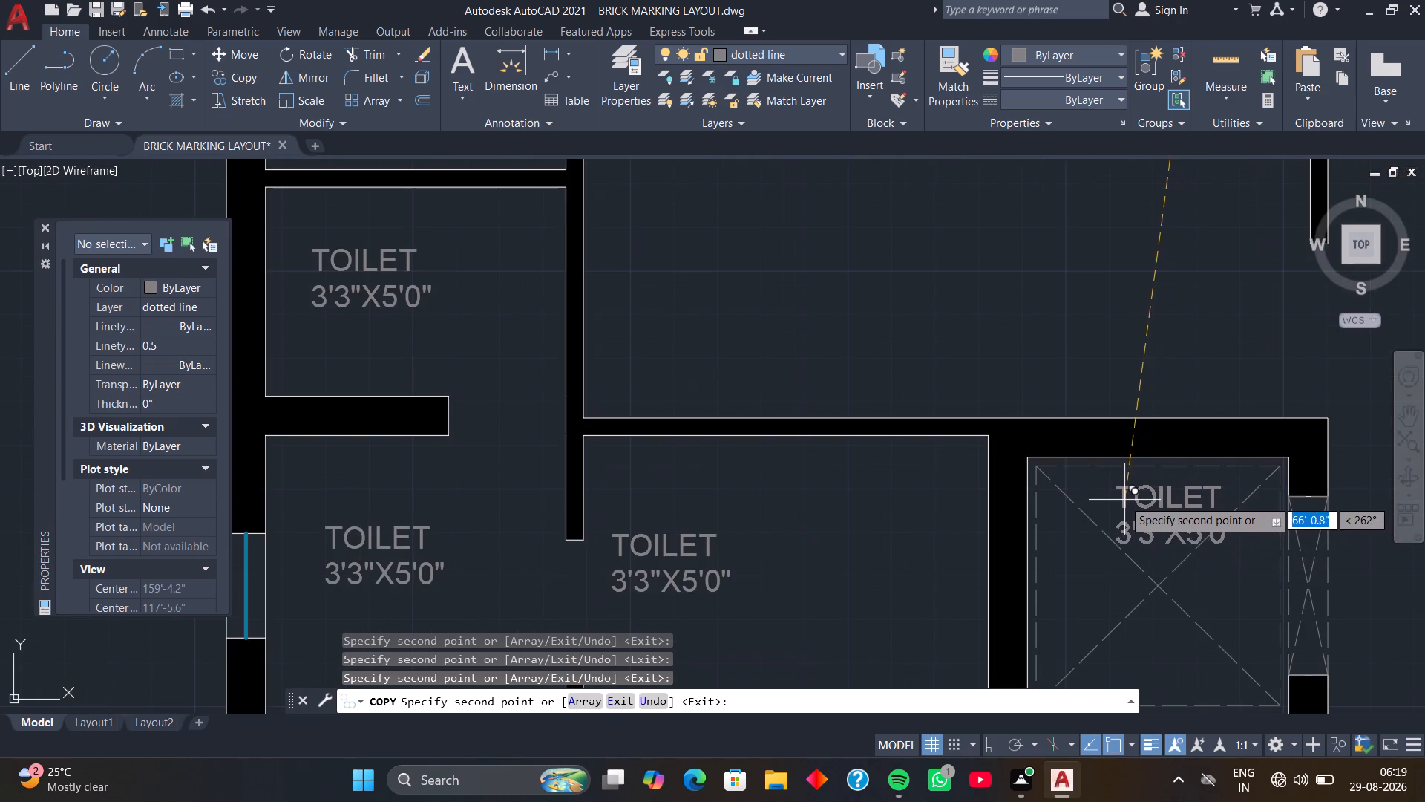
left_click(1115, 496)
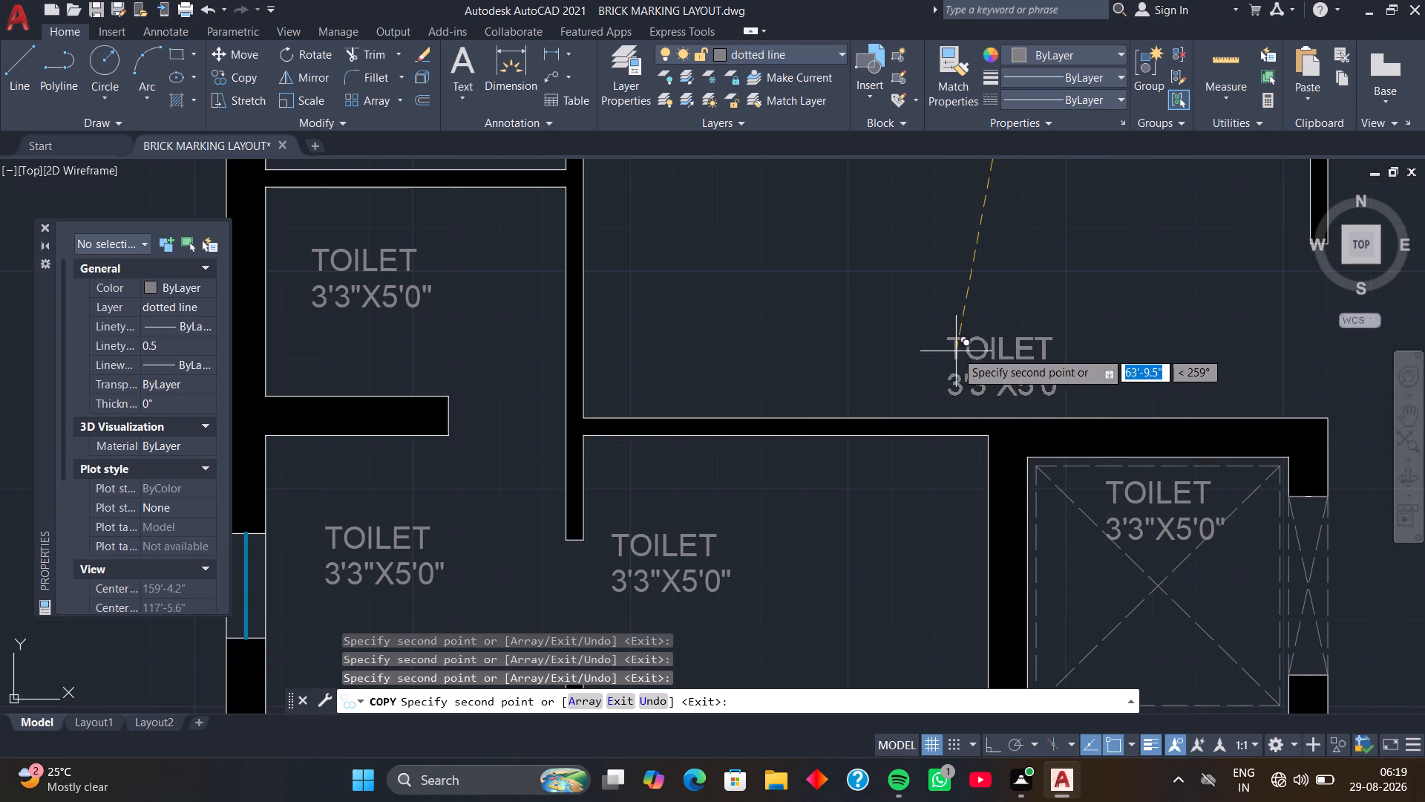
Place copies of the toilet label in the large room beside the small toilets and the large room at the plan's bottom-left corner.
scroll(952, 351, "down", 2)
middle_click_drag(848, 283, 865, 369)
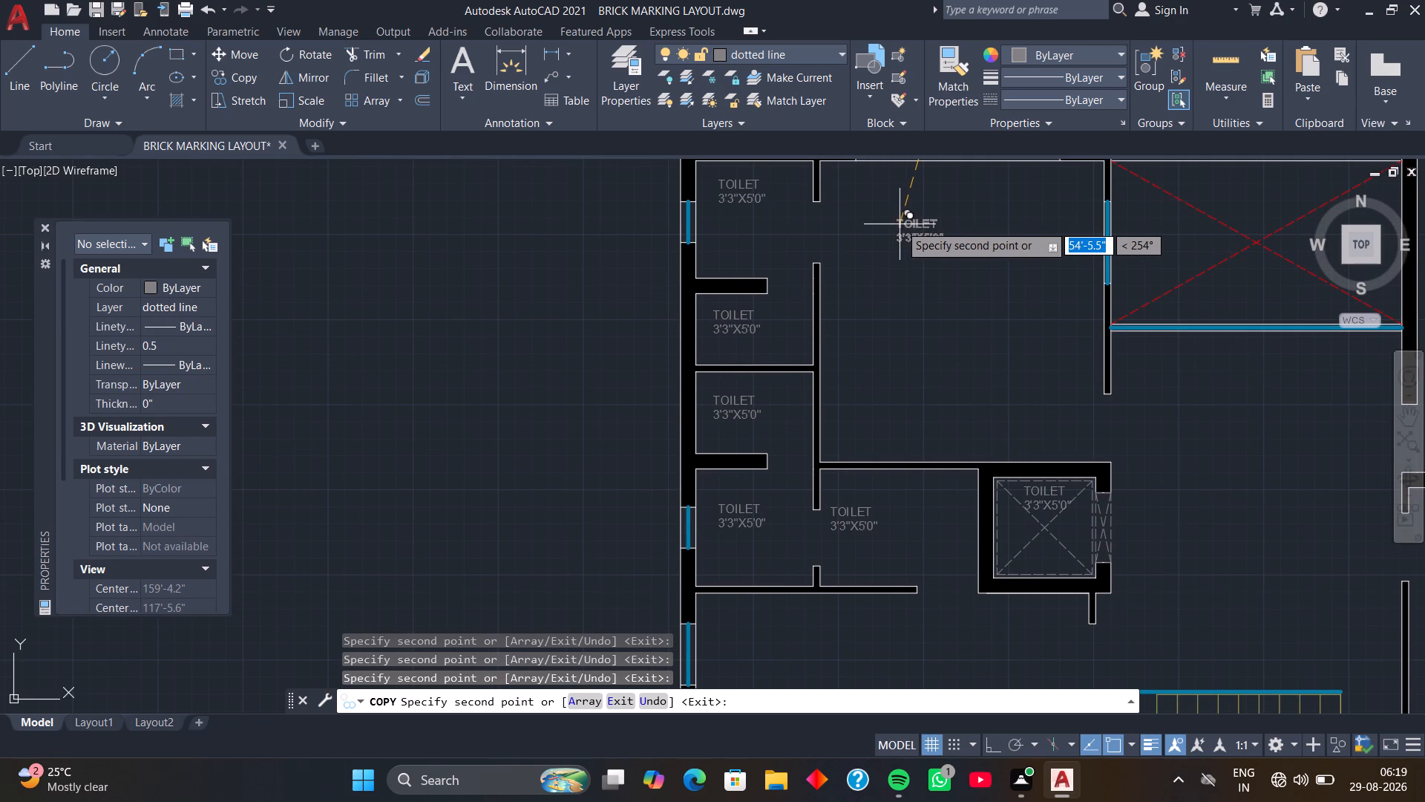
left_click(900, 224)
middle_click_drag(902, 336, 924, 200)
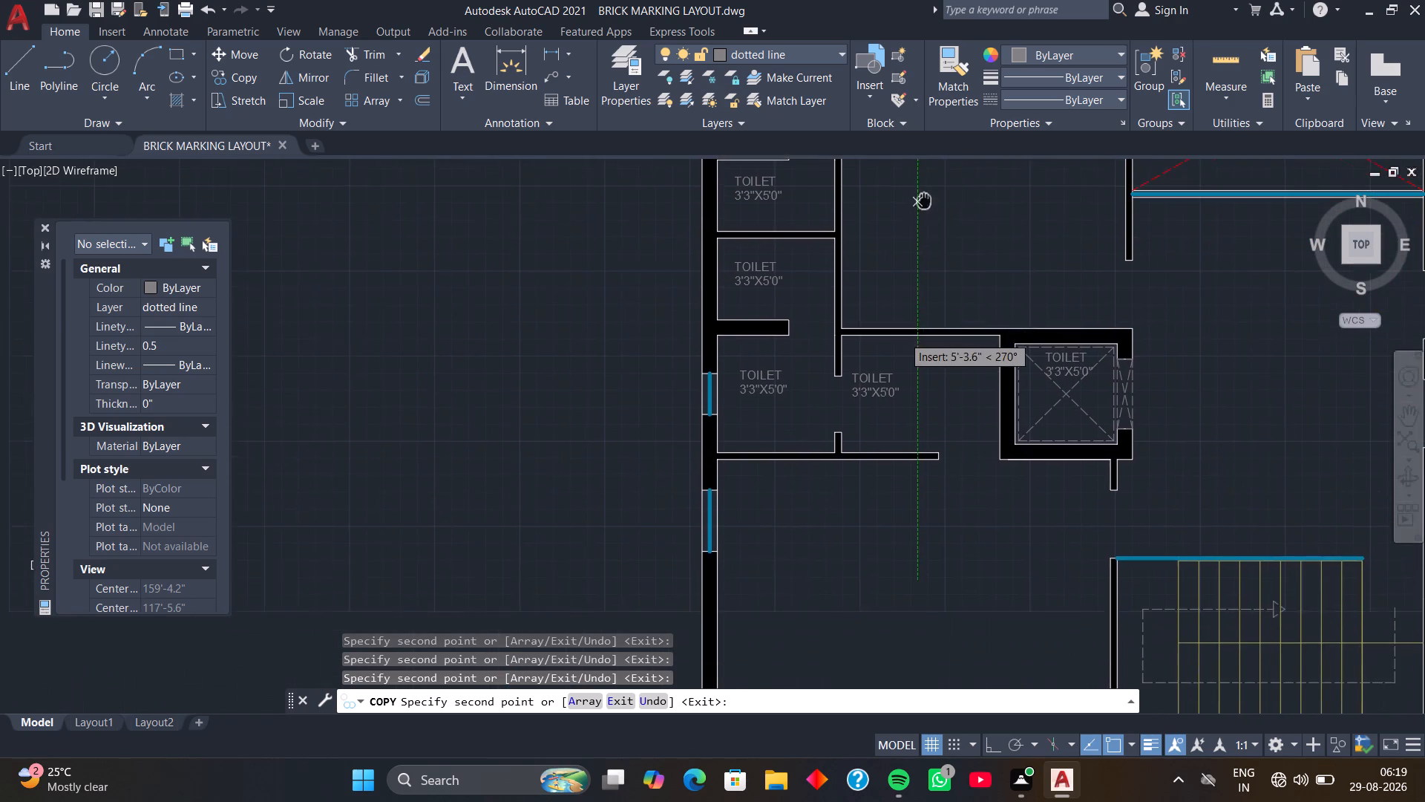
middle_click_drag(883, 474, 913, 310)
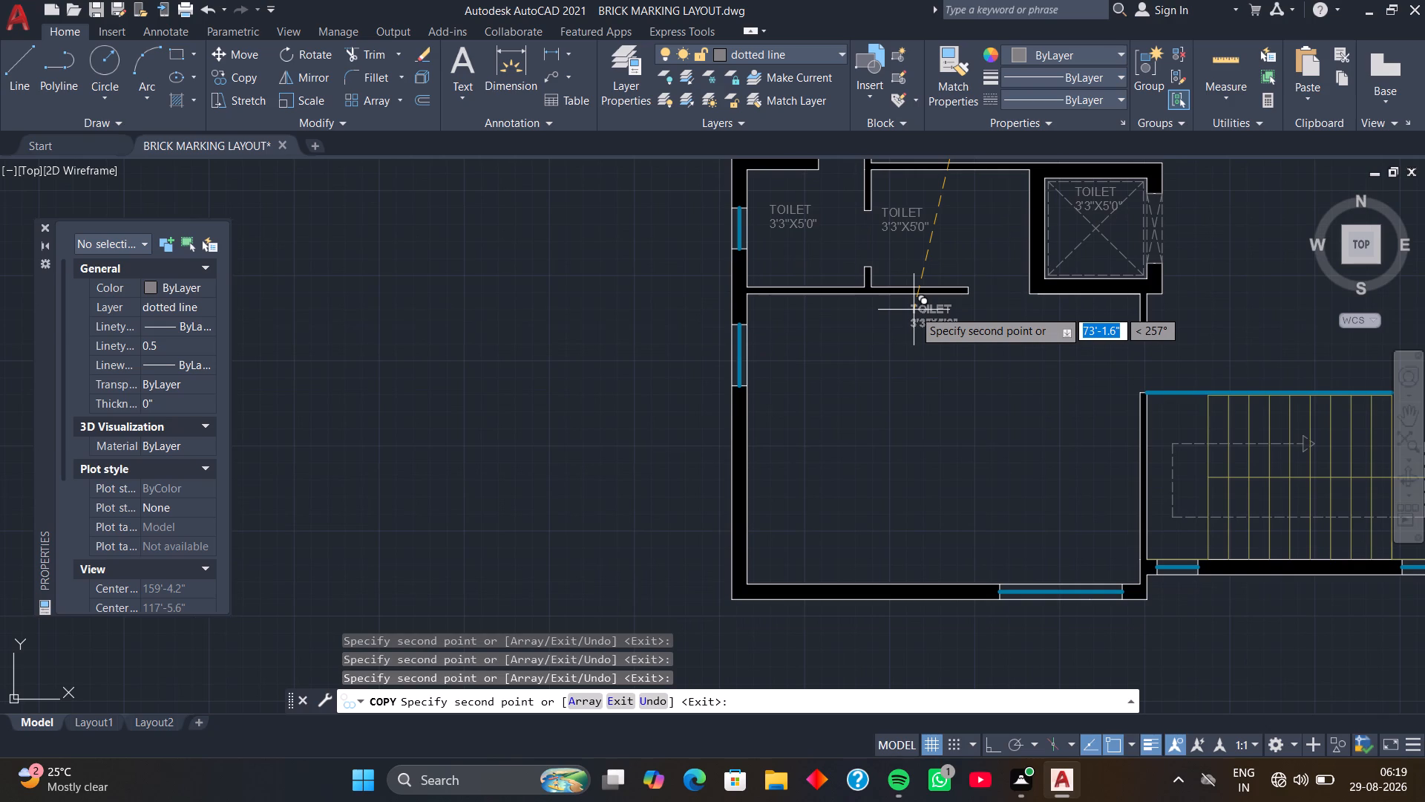
left_click(894, 379)
Place copies of the toilet label in the red-crossed void, the space just below it, and the room below the grey square enclosure.
scroll(1005, 351, "down", 2)
middle_click_drag(1006, 351, 931, 374)
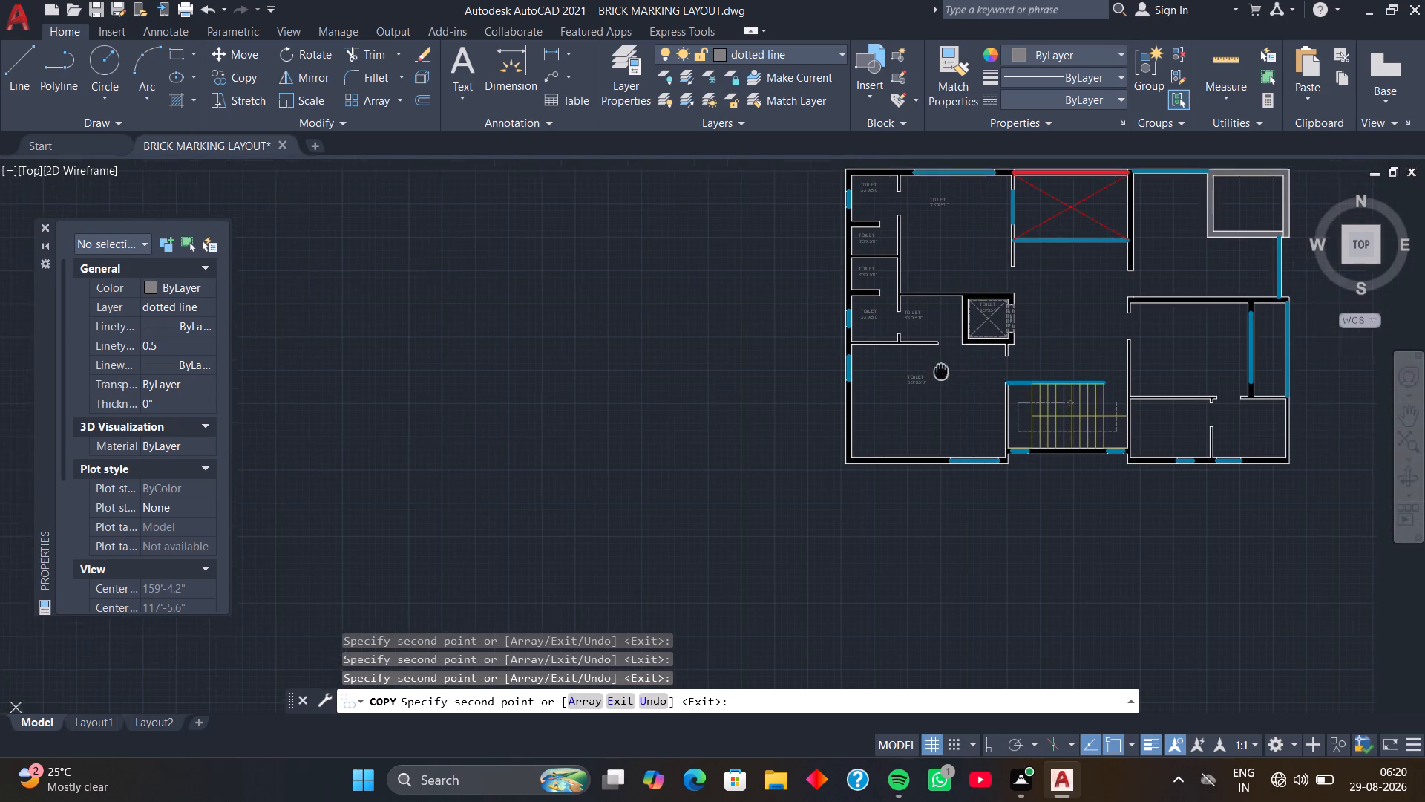
middle_click_drag(931, 374, 807, 453)
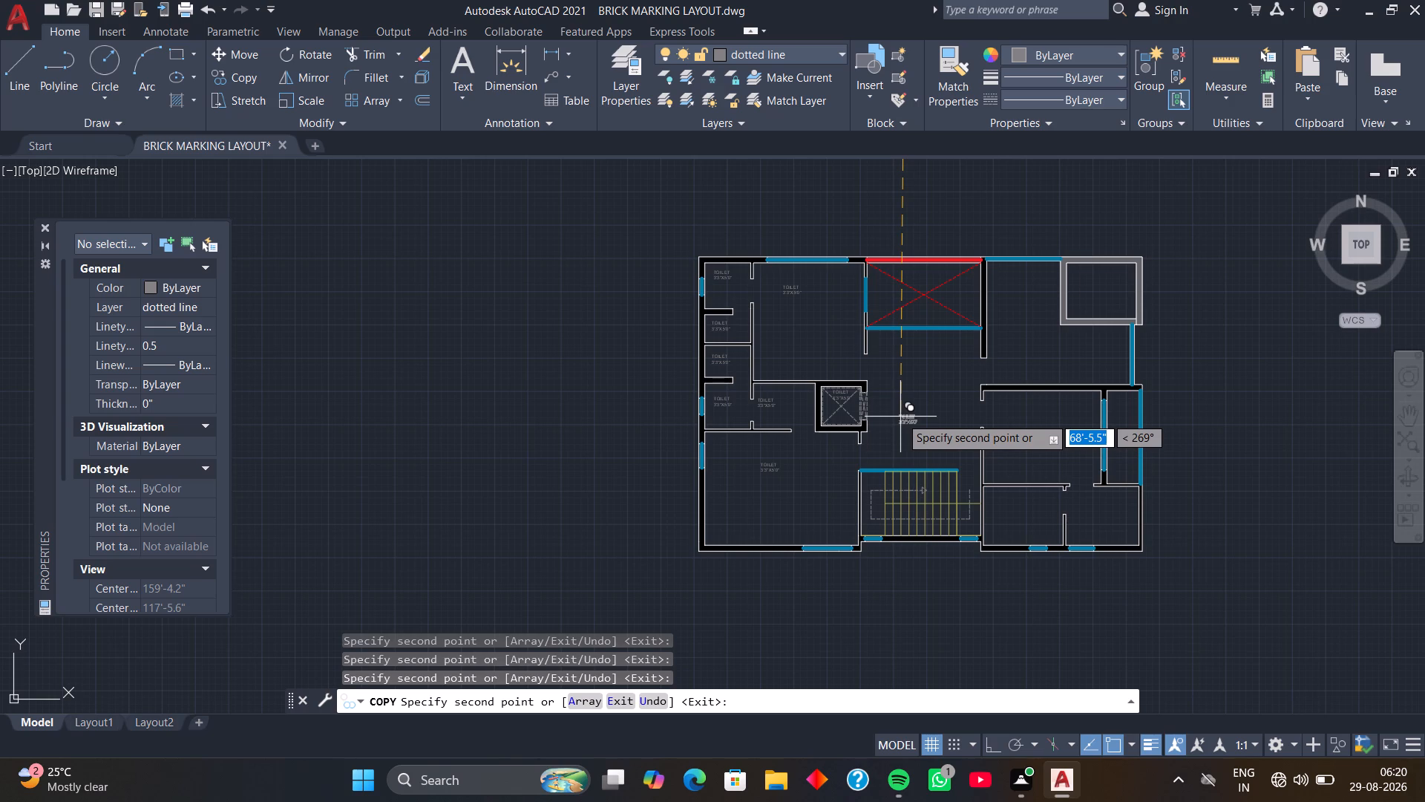
scroll(914, 267, "up", 1)
left_click(914, 272)
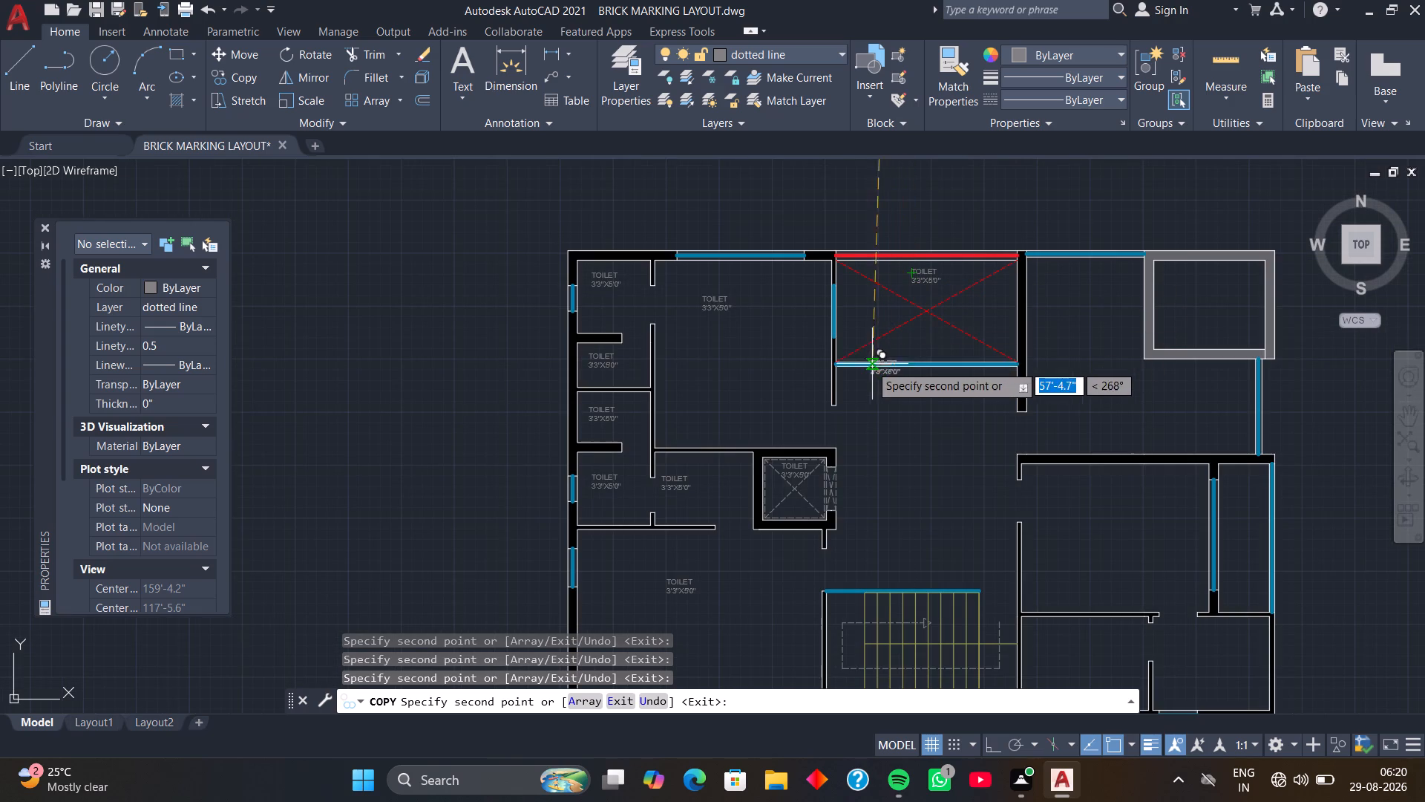
left_click(848, 381)
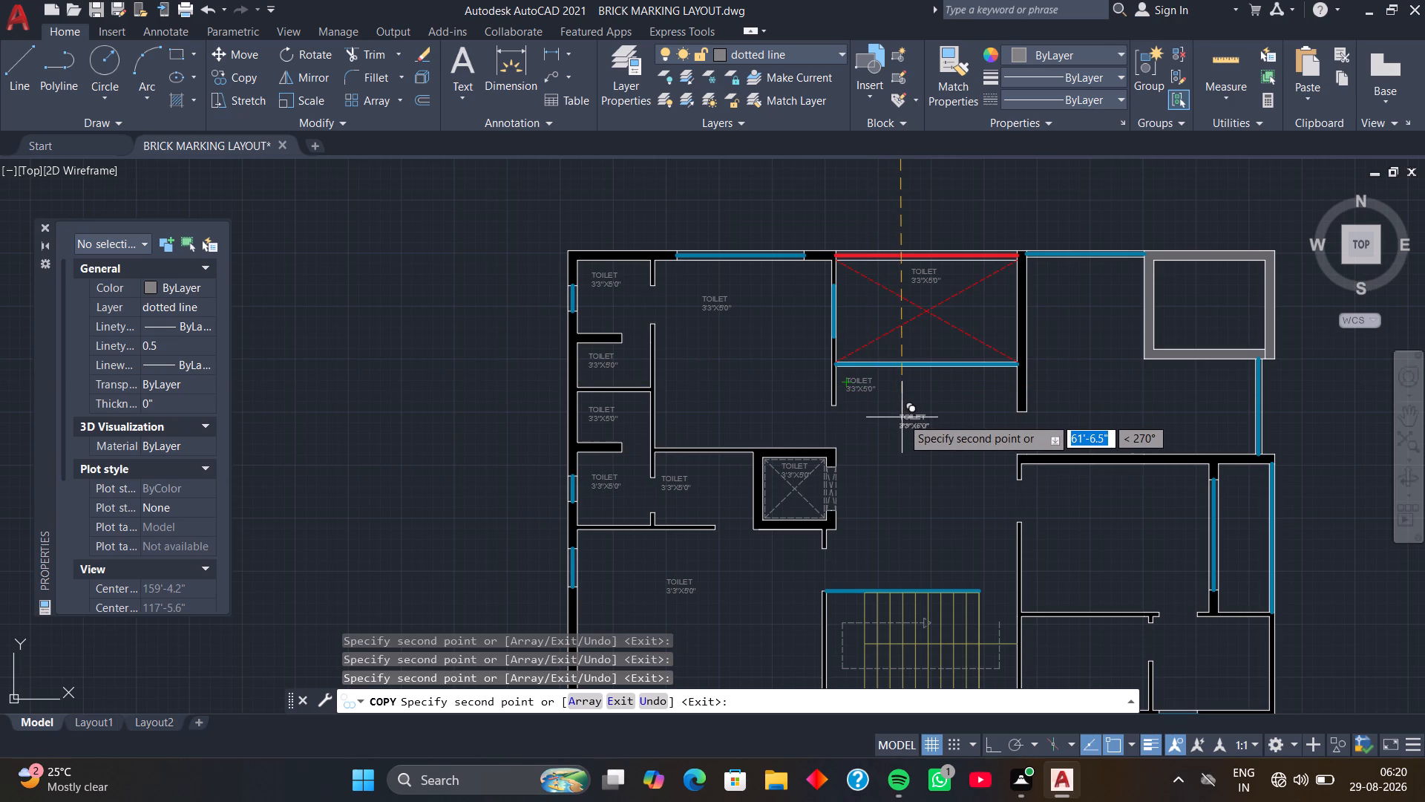
left_click(1164, 391)
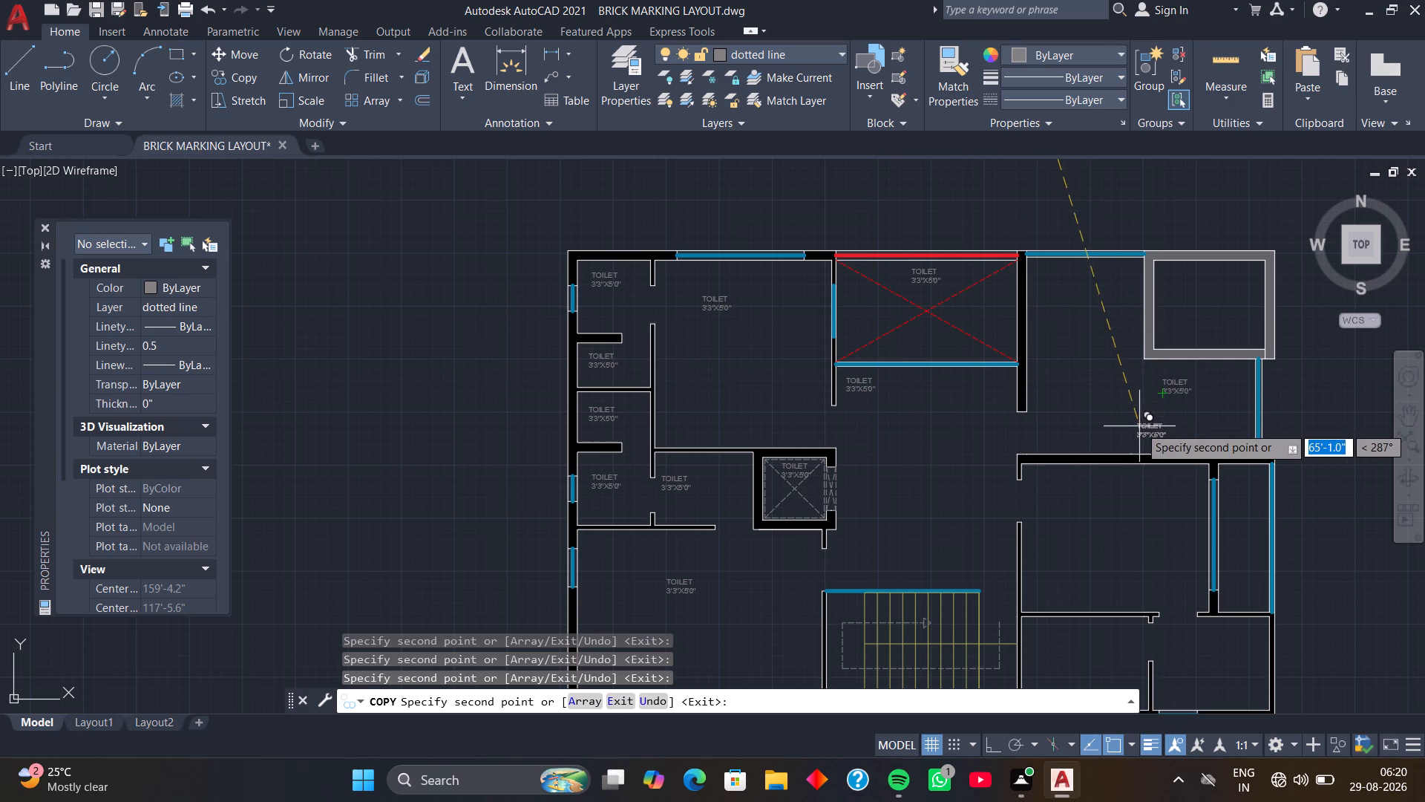
Place copies of the toilet label in the plan's lower-right large room, two small rooms below it, and narrow windowed strip, then finish copying.
middle_click_drag(1139, 426, 1135, 348)
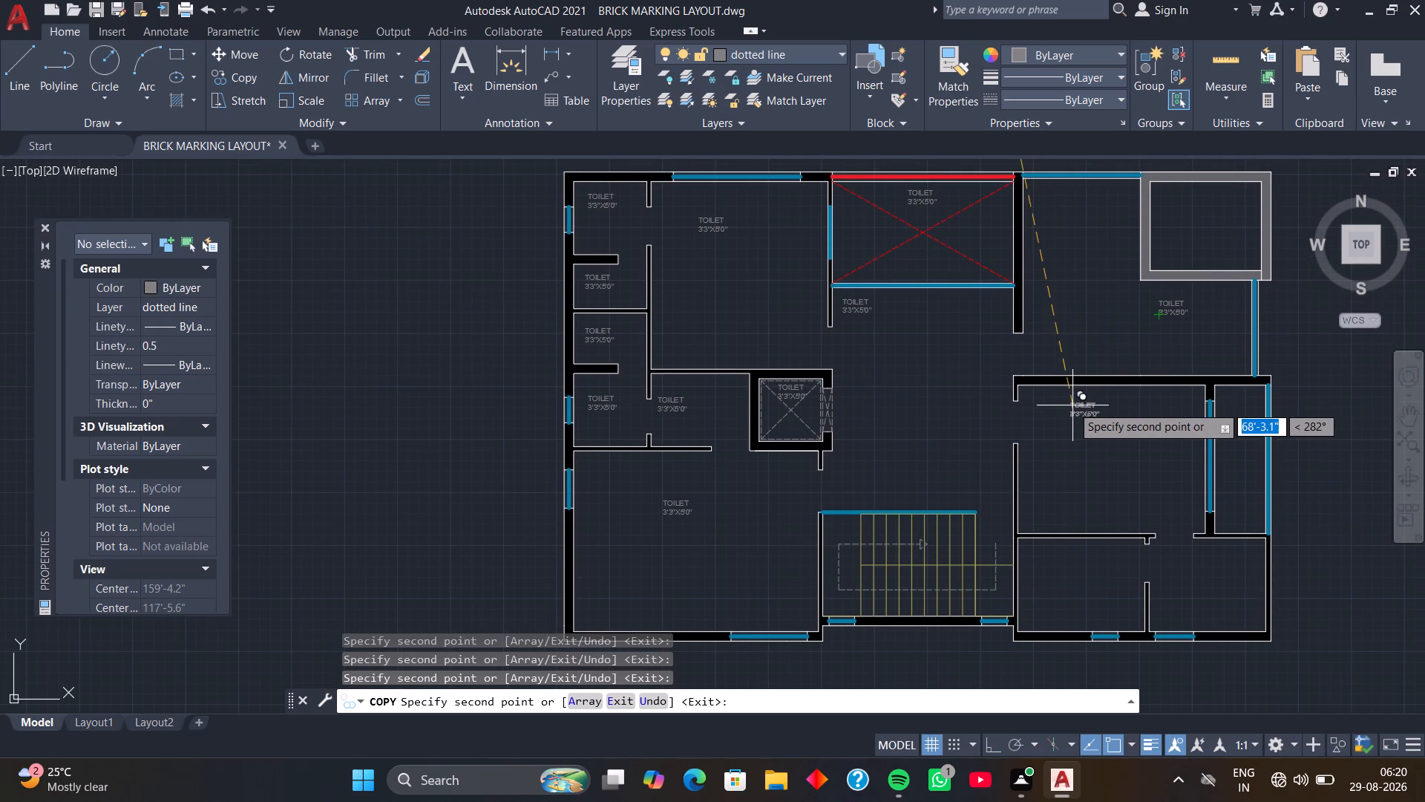
left_click(1083, 405)
middle_click_drag(1105, 471, 1101, 388)
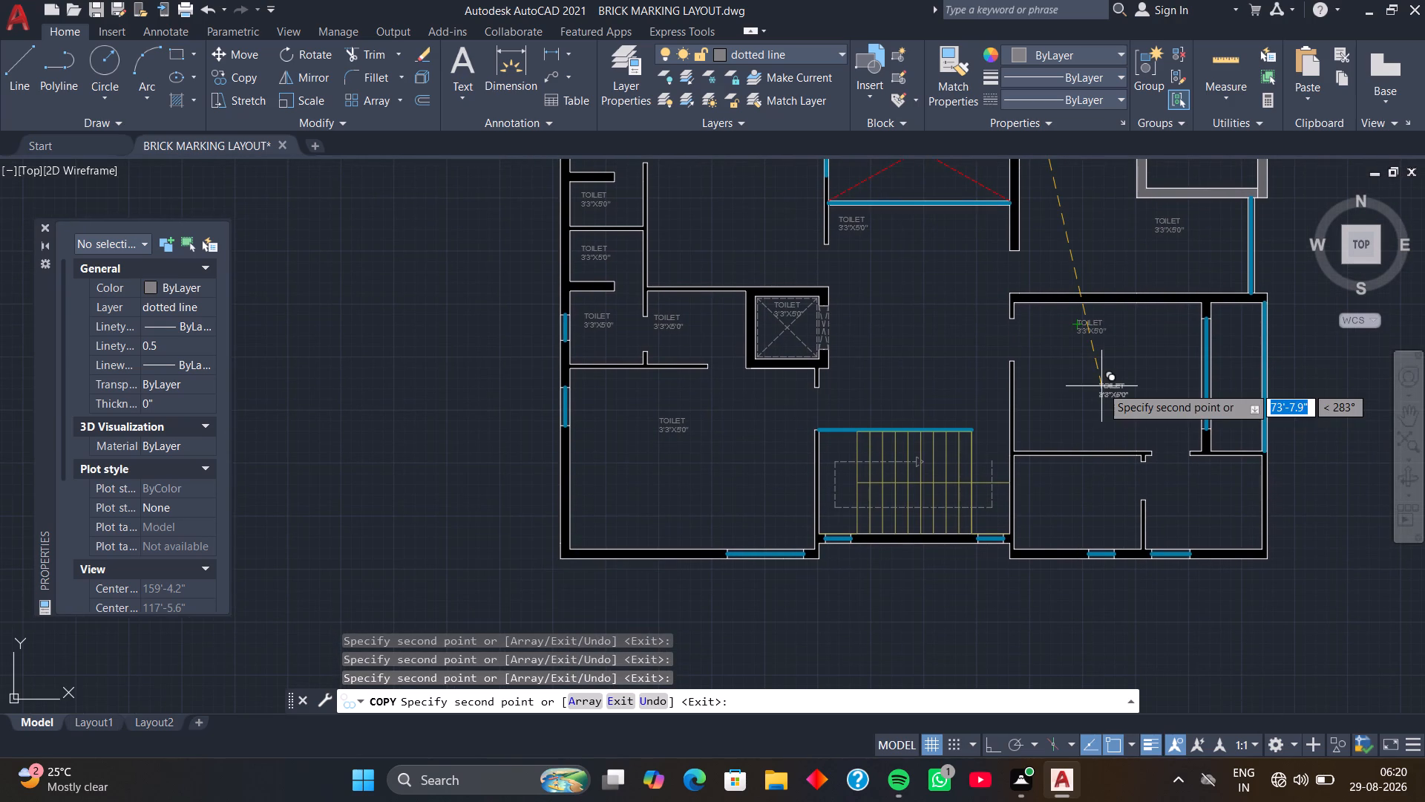
left_click(1047, 476)
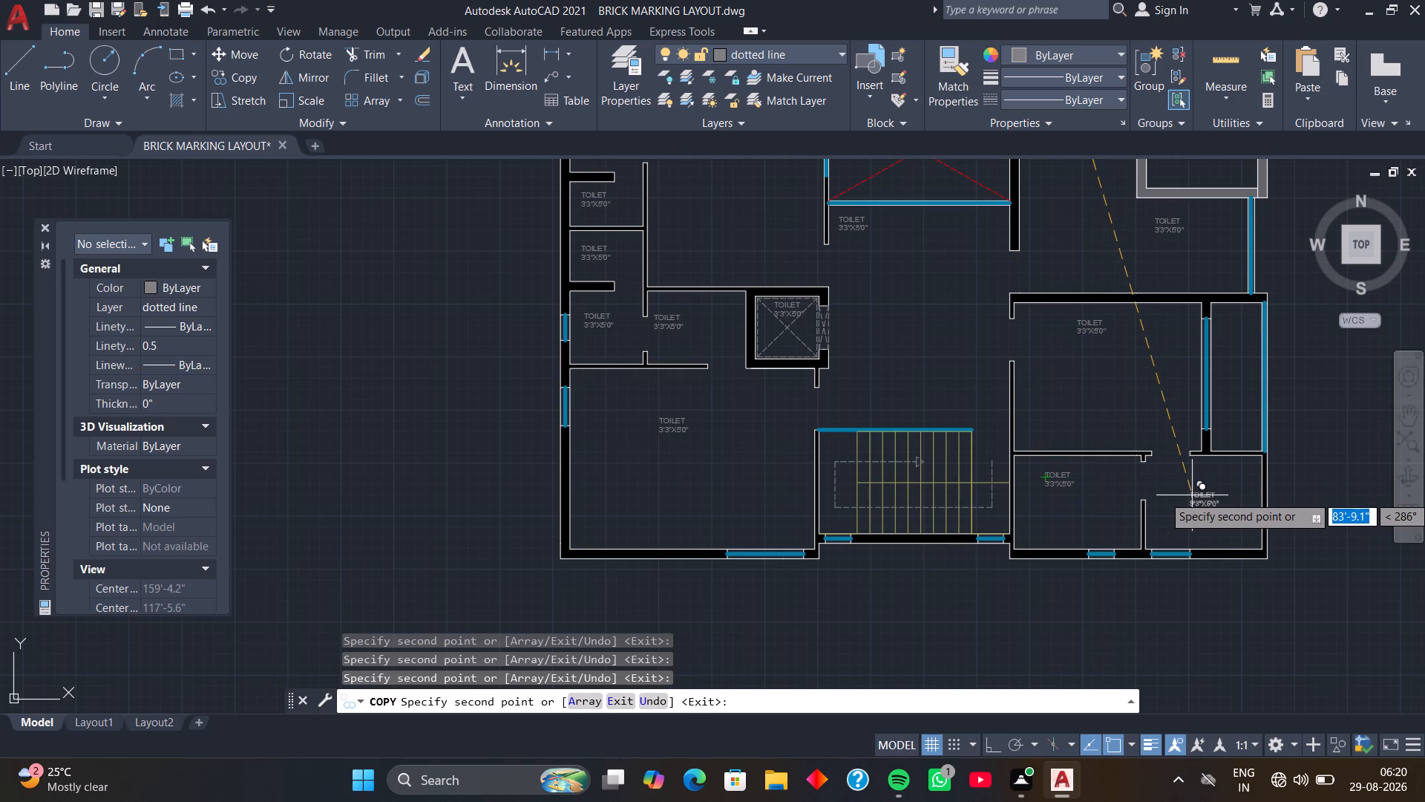
left_click(1167, 501)
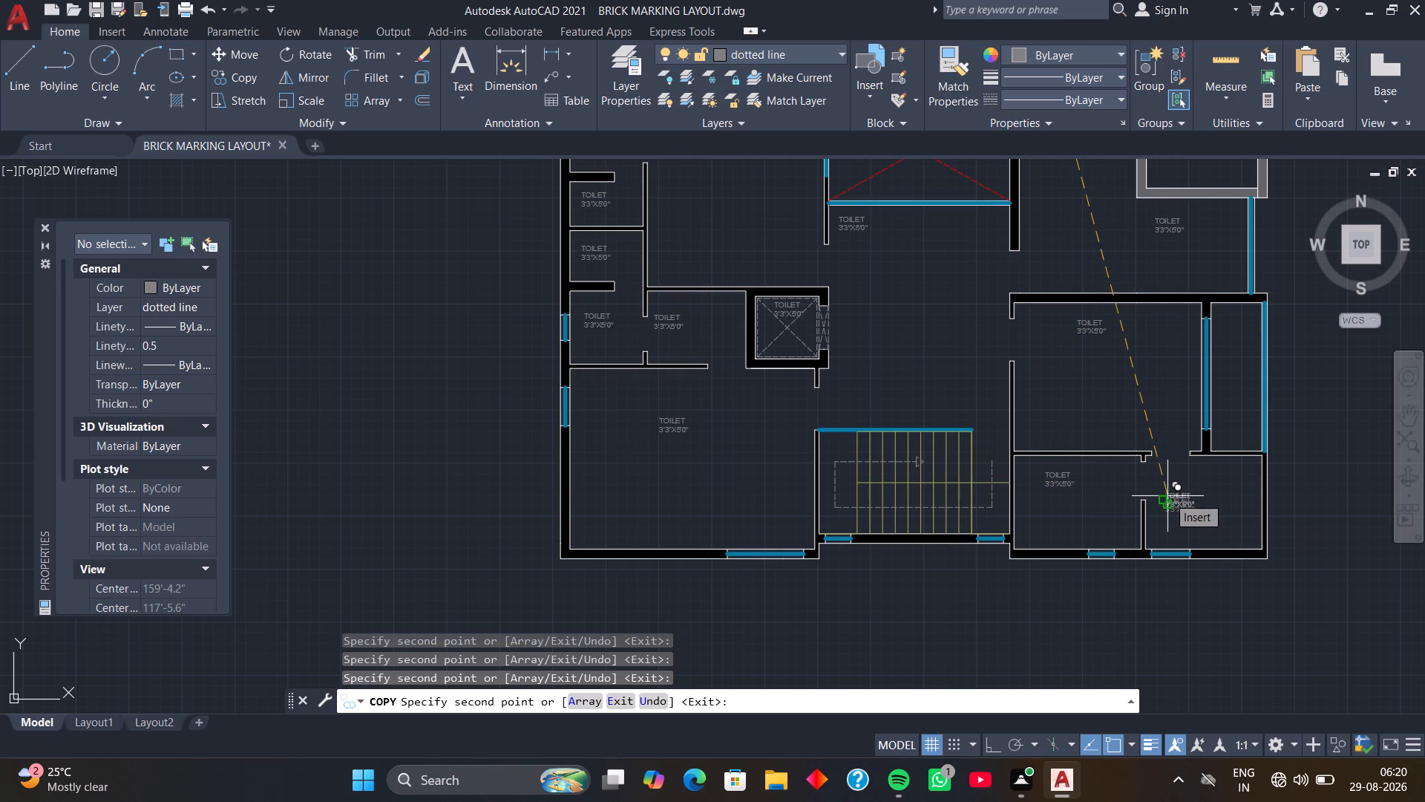
scroll(1234, 433, "up", 3)
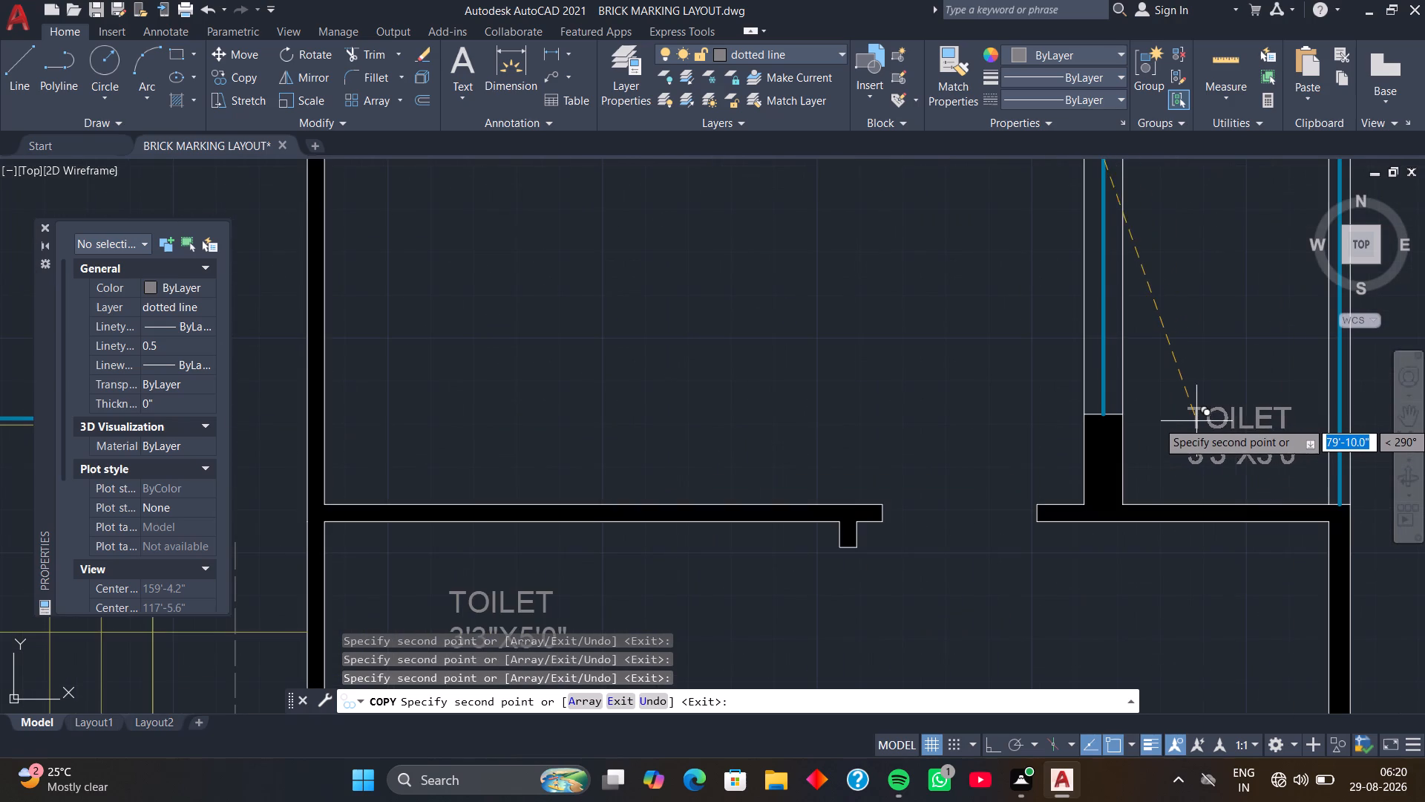
left_click(1153, 424)
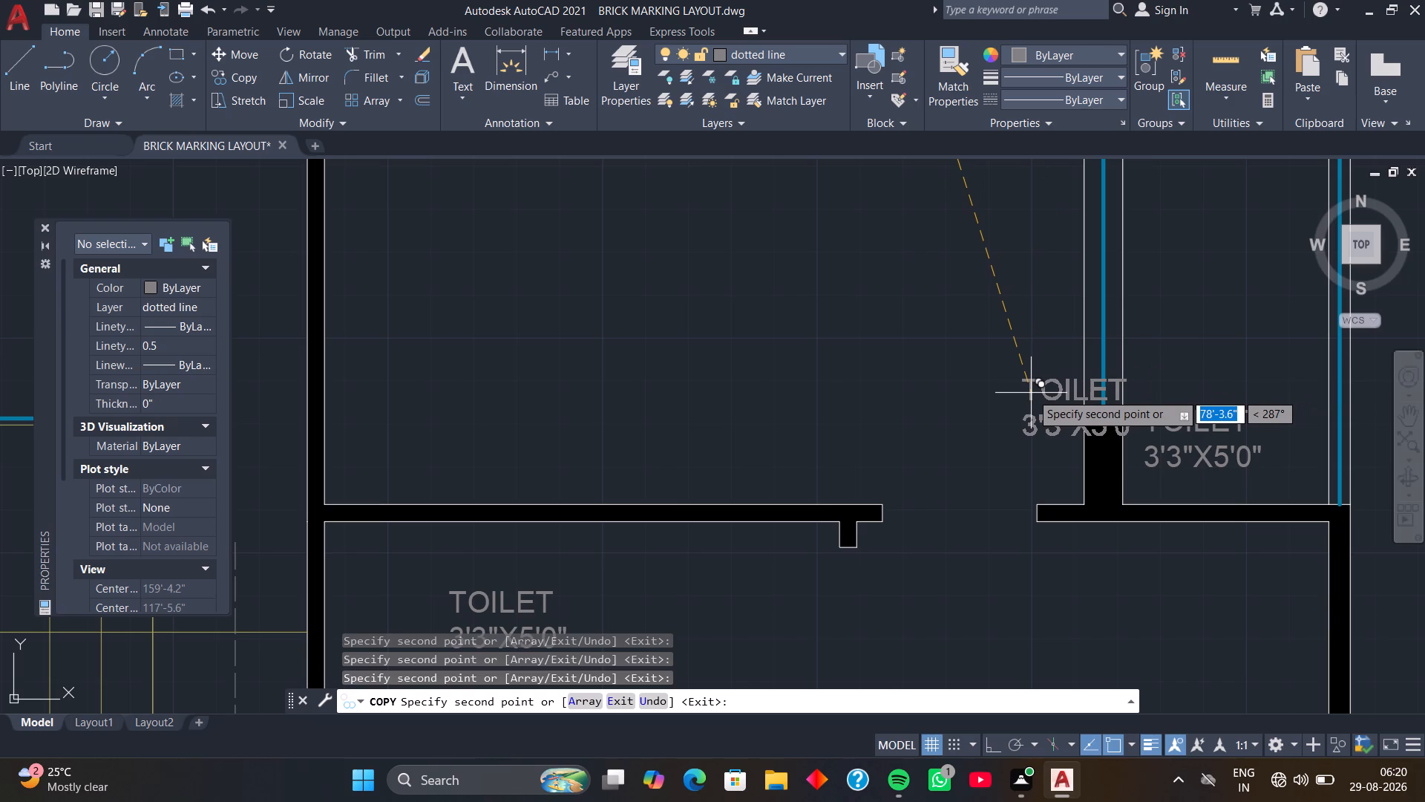
scroll(770, 372, "down", 4)
middle_click_drag(782, 367, 847, 378)
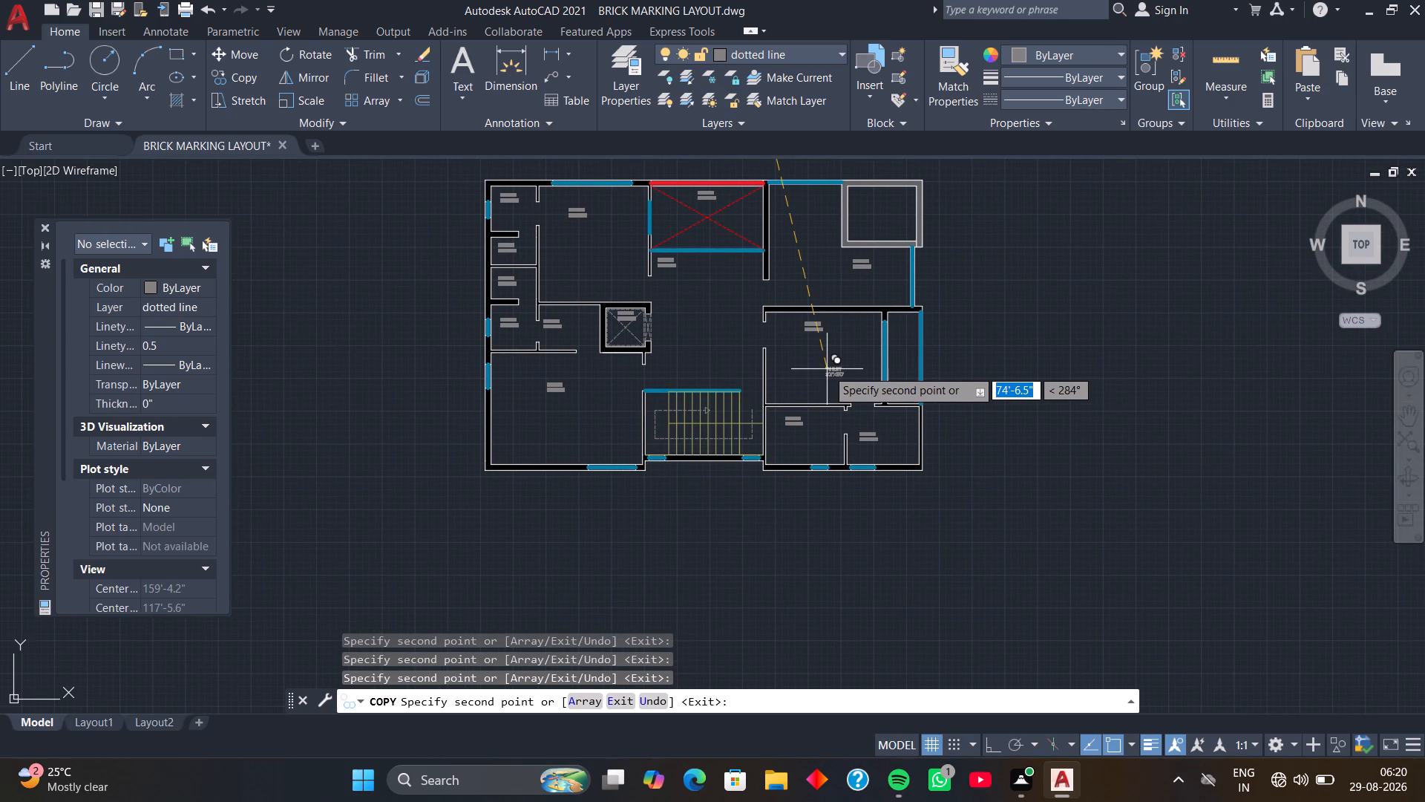
middle_click_drag(827, 369, 857, 374)
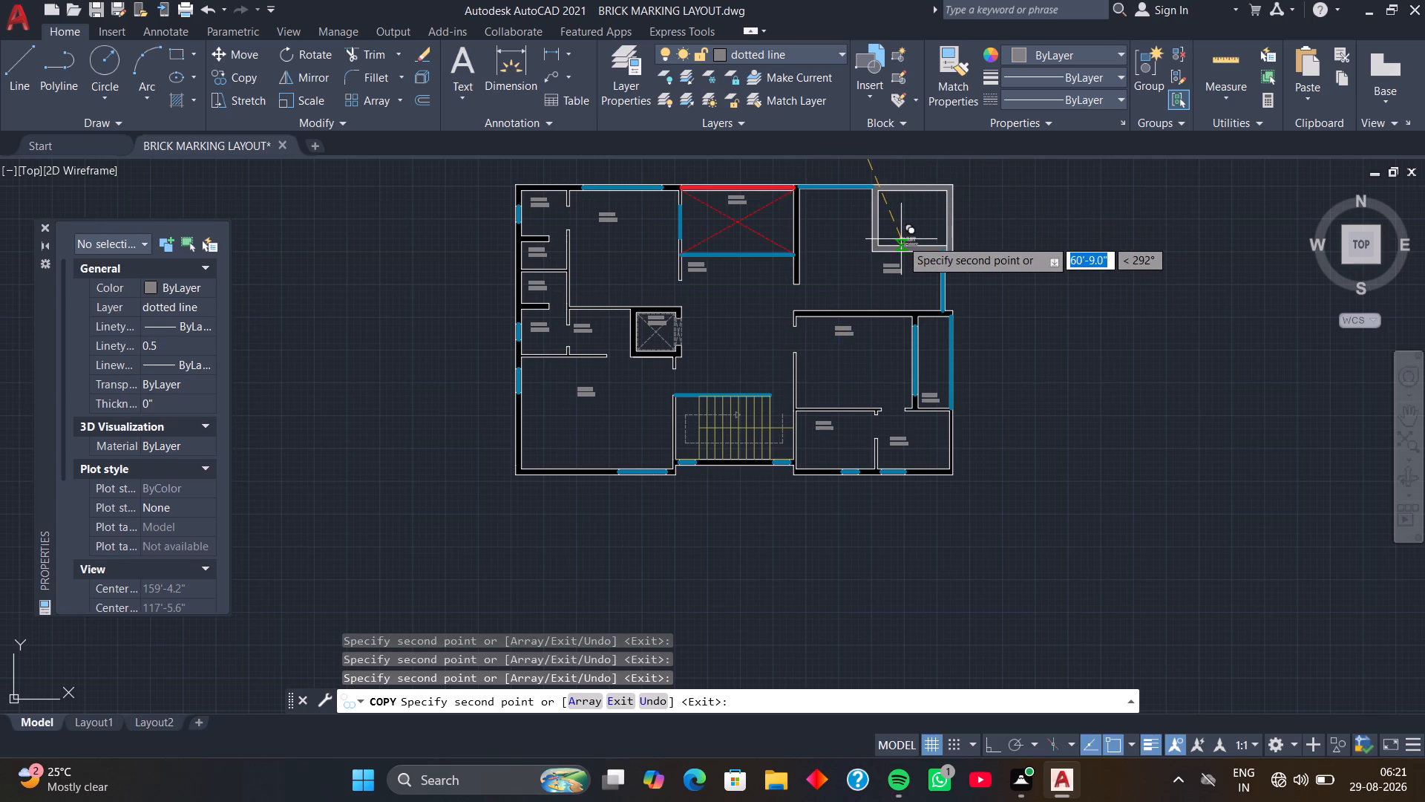
key("space")
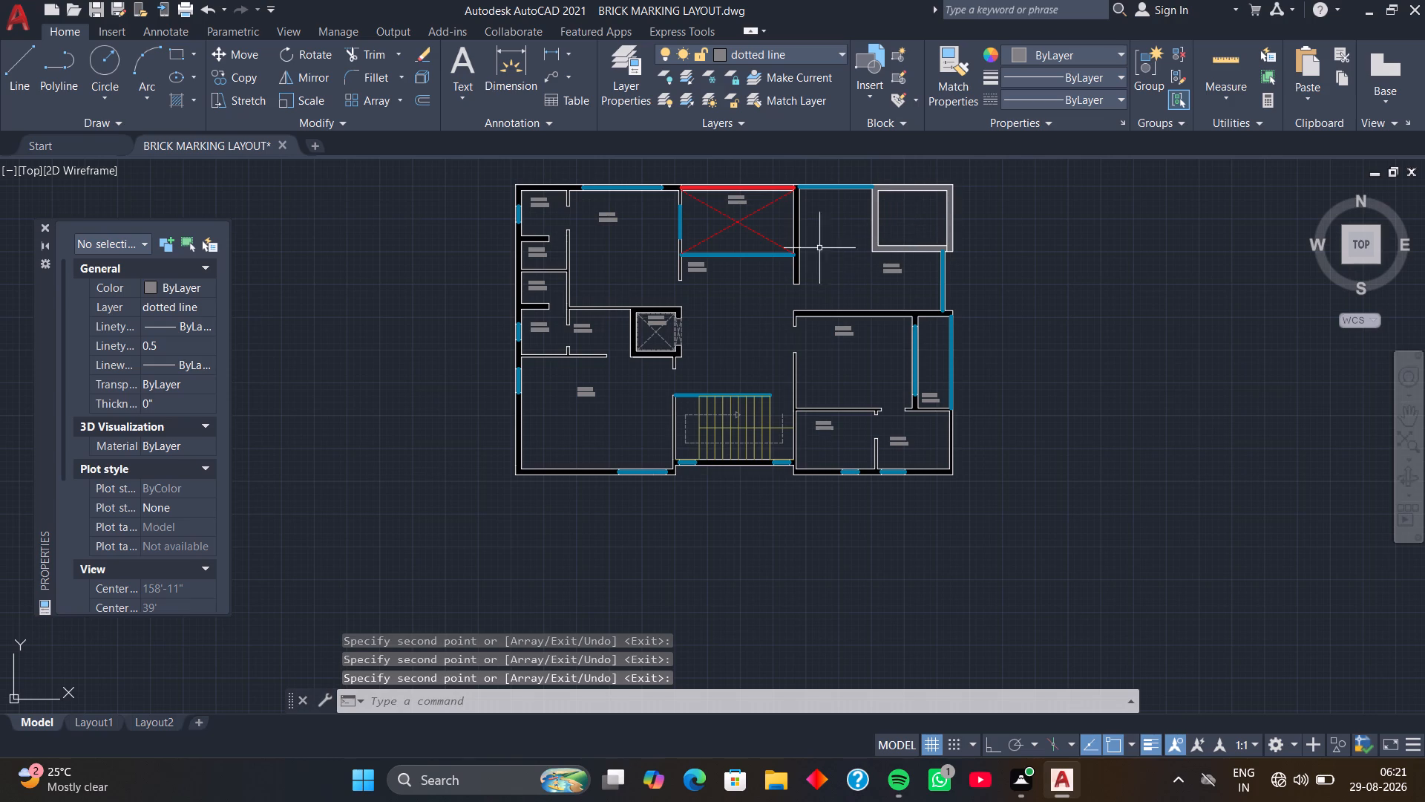
Examine the annotated plans above the newly labelled plan, checking their room-name and size labels.
middle_click_drag(809, 232, 807, 362)
middle_click_drag(795, 148, 835, 362)
middle_click_drag(827, 292, 879, 454)
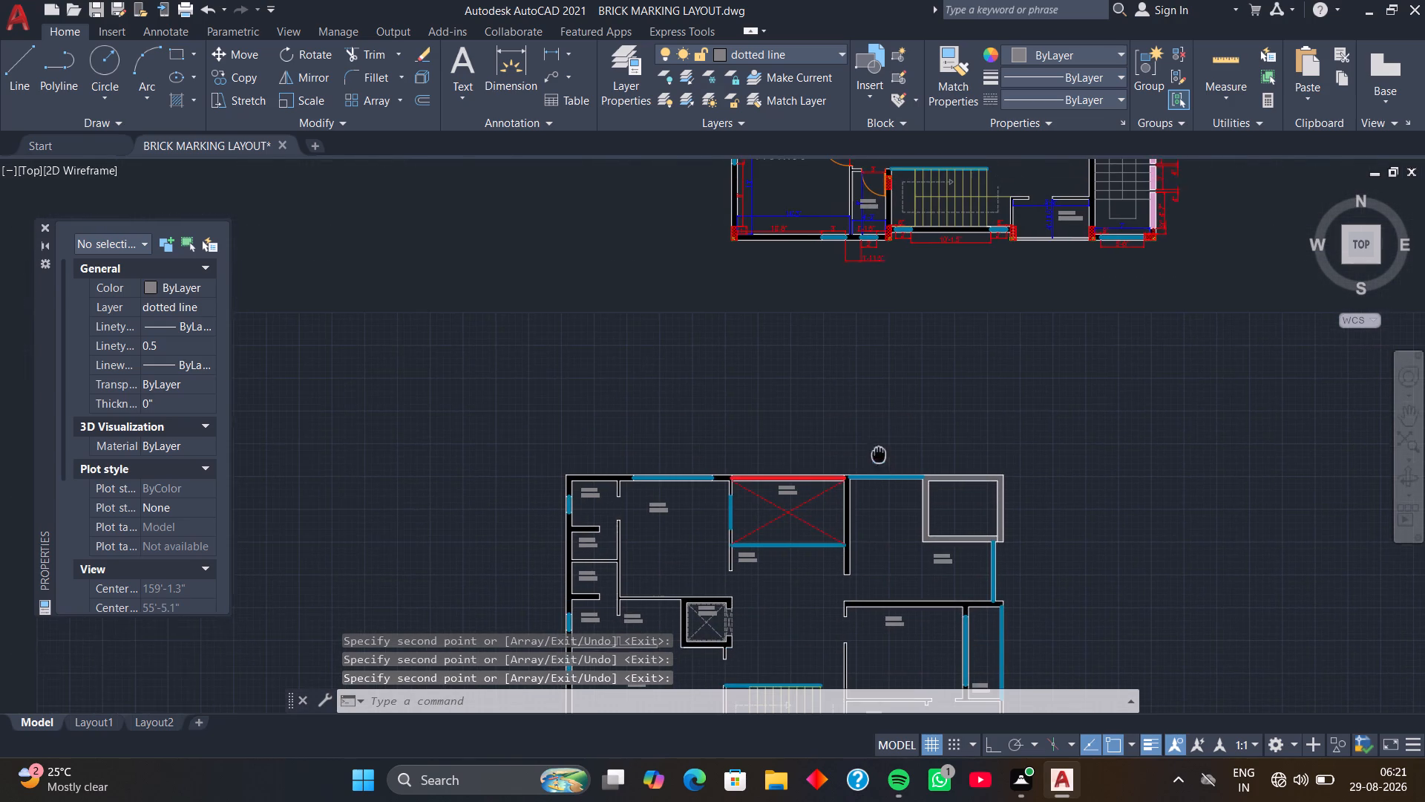
middle_click_drag(839, 232, 830, 377)
scroll(786, 327, "down", 3)
middle_click_drag(813, 242, 809, 311)
scroll(801, 251, "up", 3)
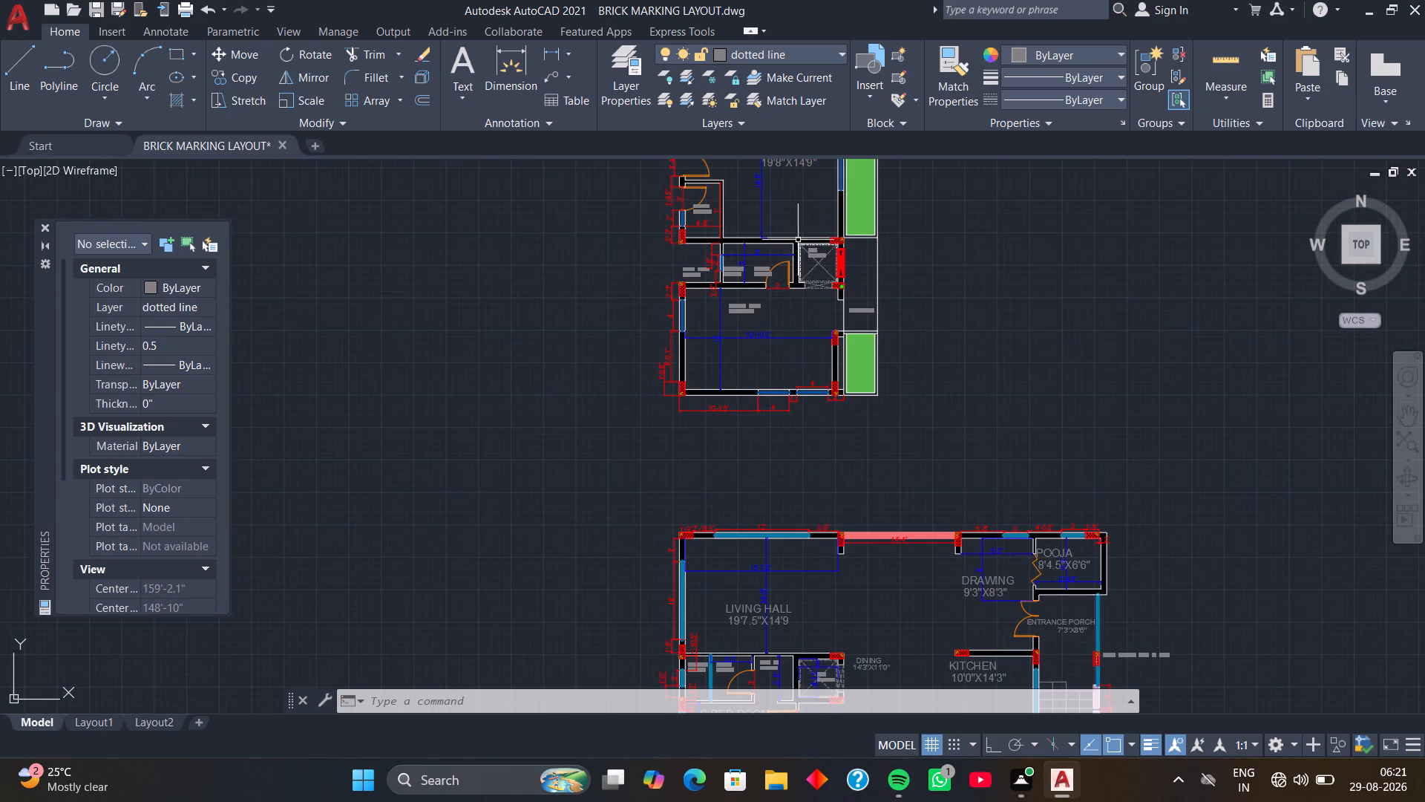
scroll(771, 249, "up", 3)
scroll(755, 279, "down", 4)
middle_click_drag(756, 371, 768, 353)
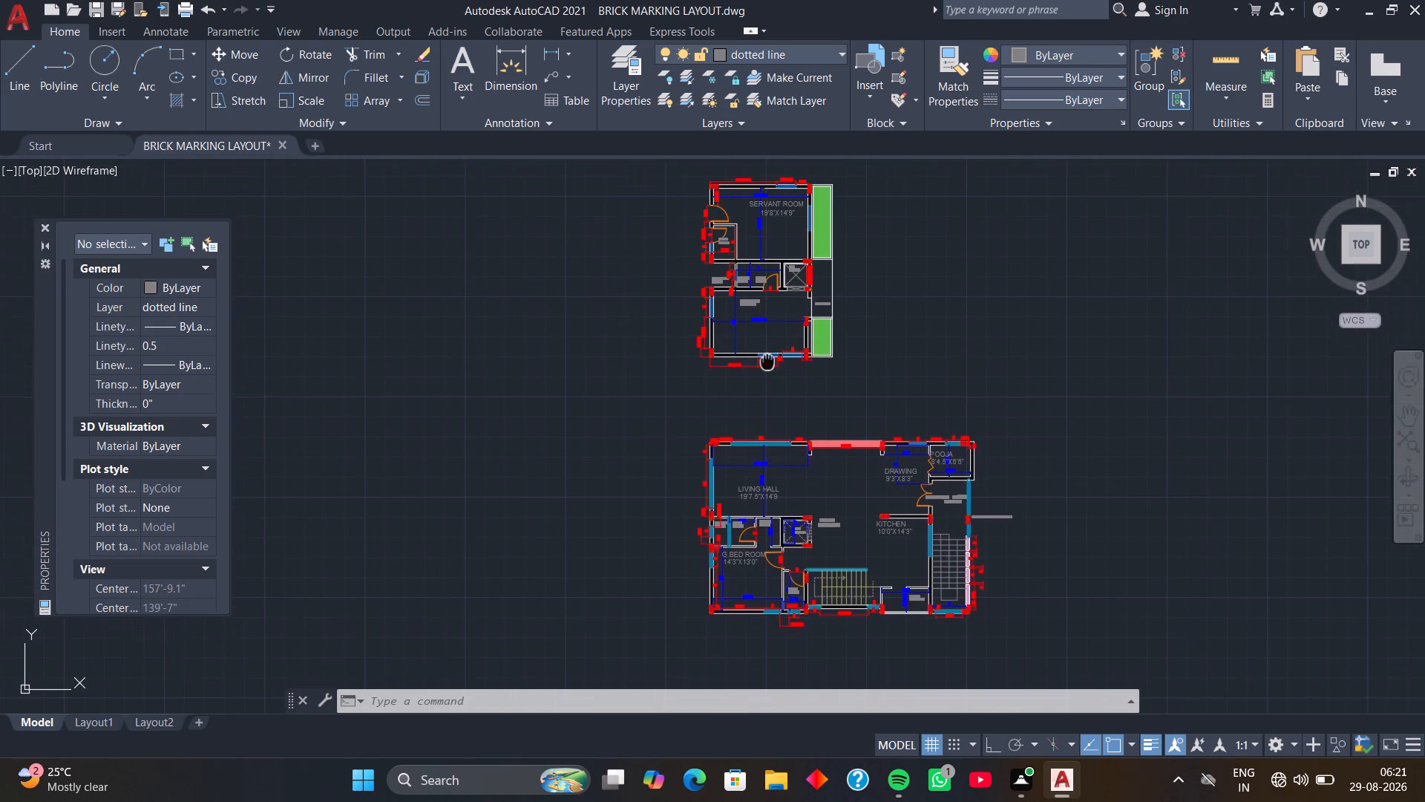
middle_click_drag(768, 353, 770, 341)
Change the size text of the toilet label in the newly labelled plan's top-left corner room to 5'9"x5'9".
middle_click_drag(739, 475, 757, 375)
middle_click_drag(715, 558, 770, 458)
scroll(682, 535, "up", 2)
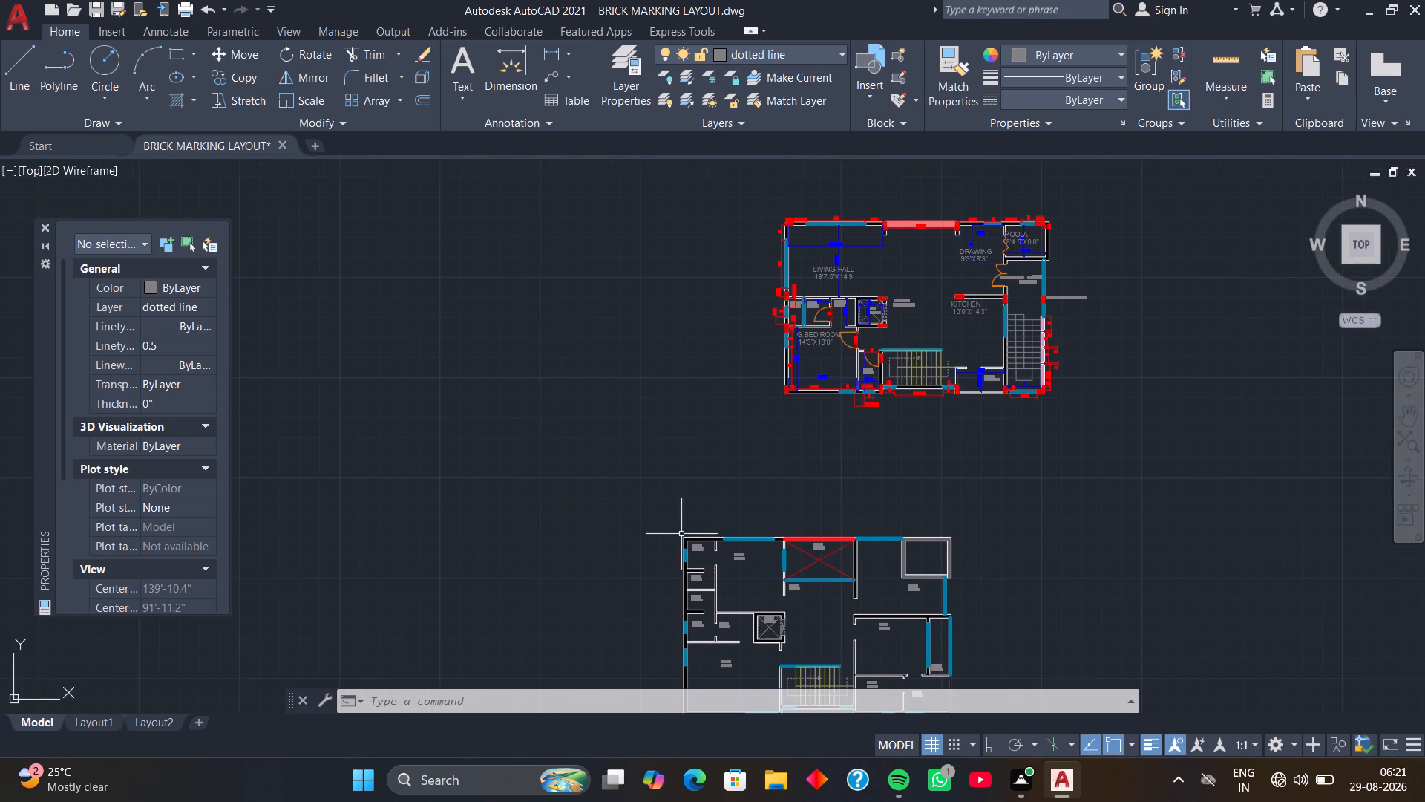
scroll(684, 535, "up", 2)
middle_click_drag(713, 583, 743, 498)
scroll(747, 542, "up", 4)
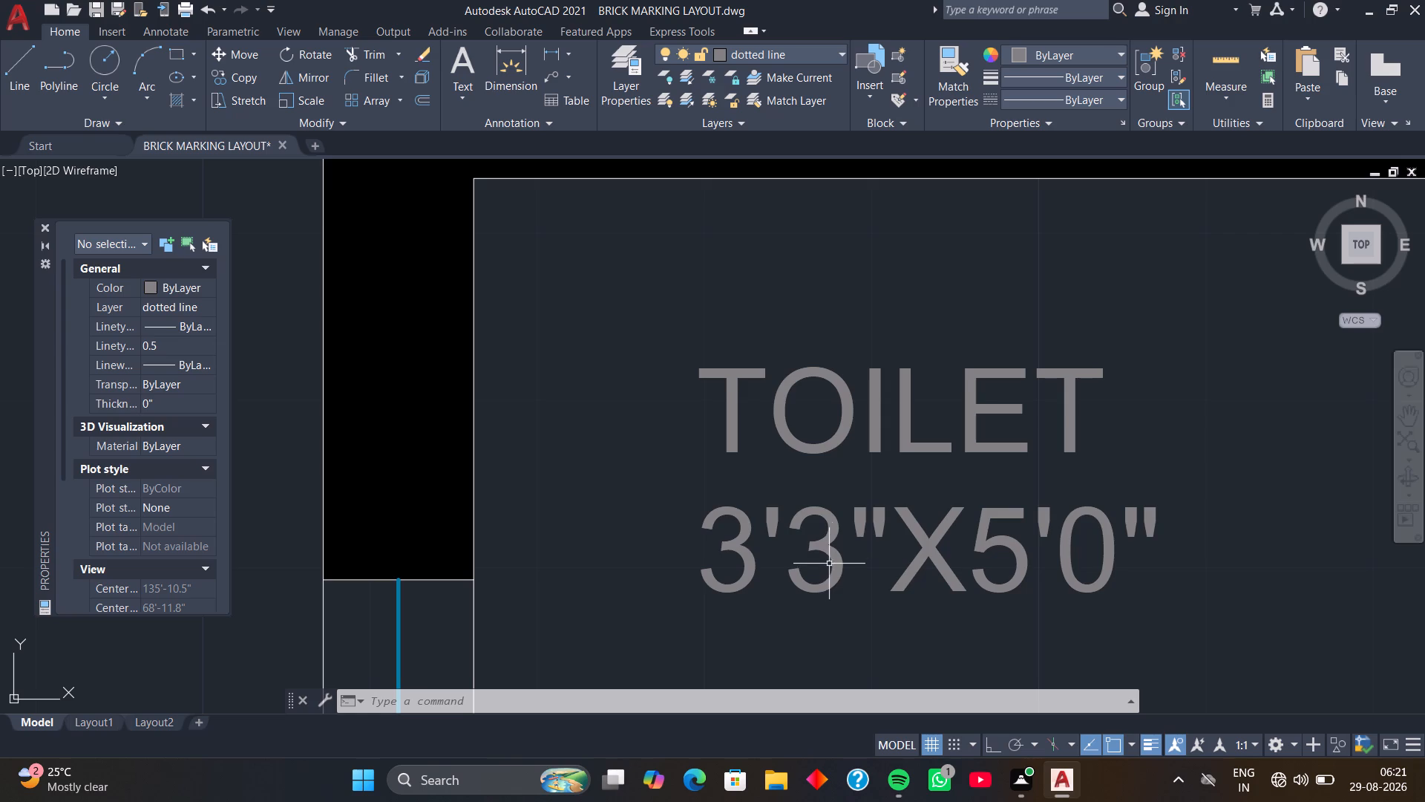
left_click(830, 554)
double_click(830, 554)
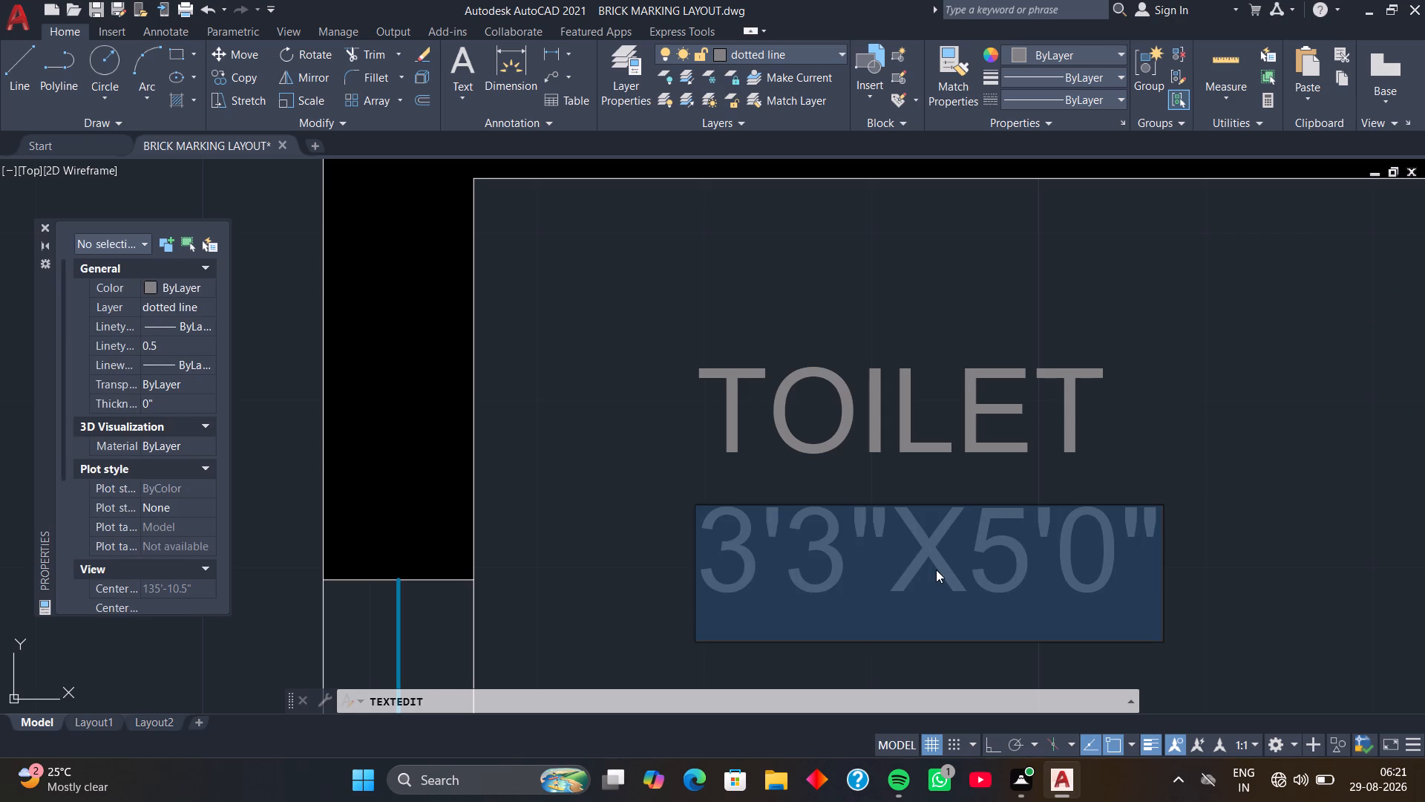
key("5")
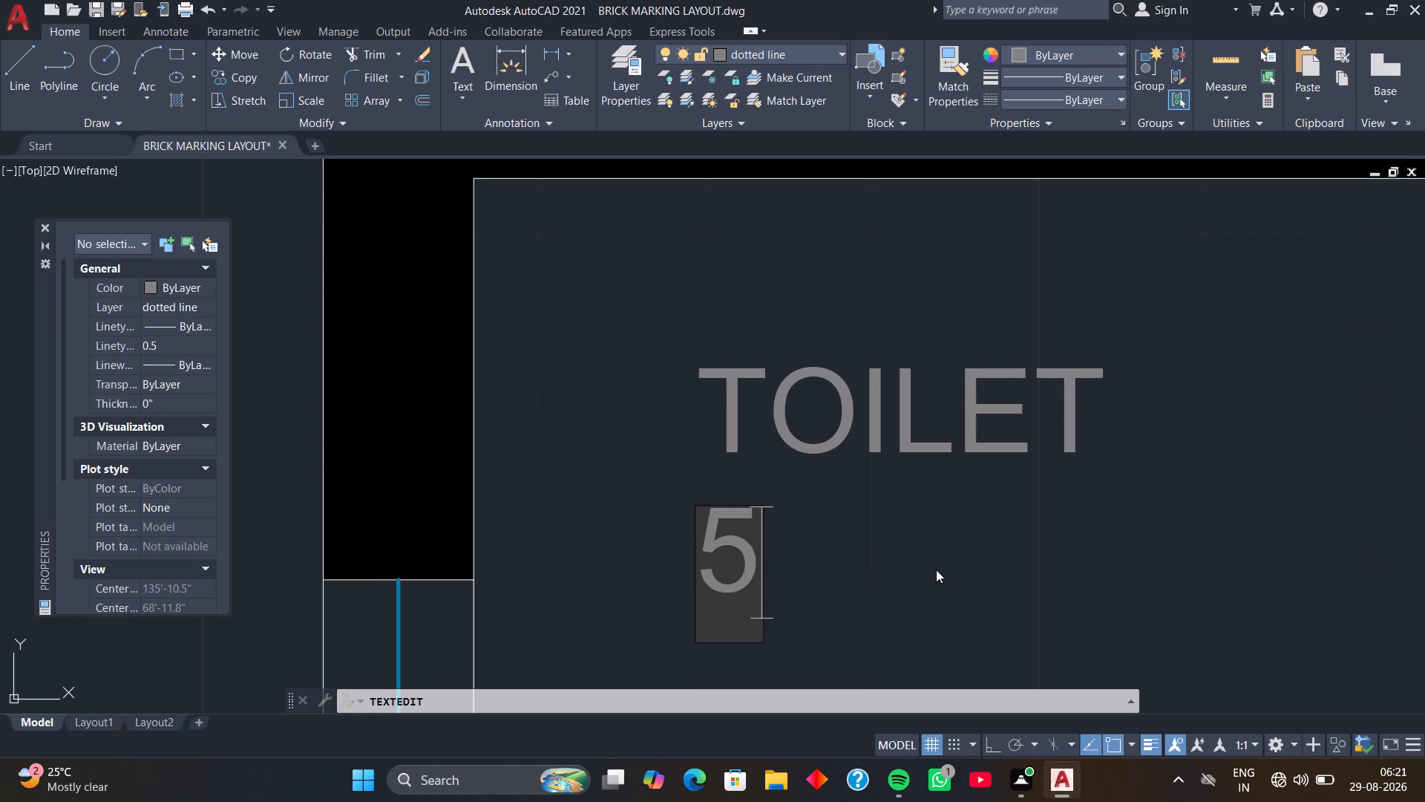
key("apostrophe")
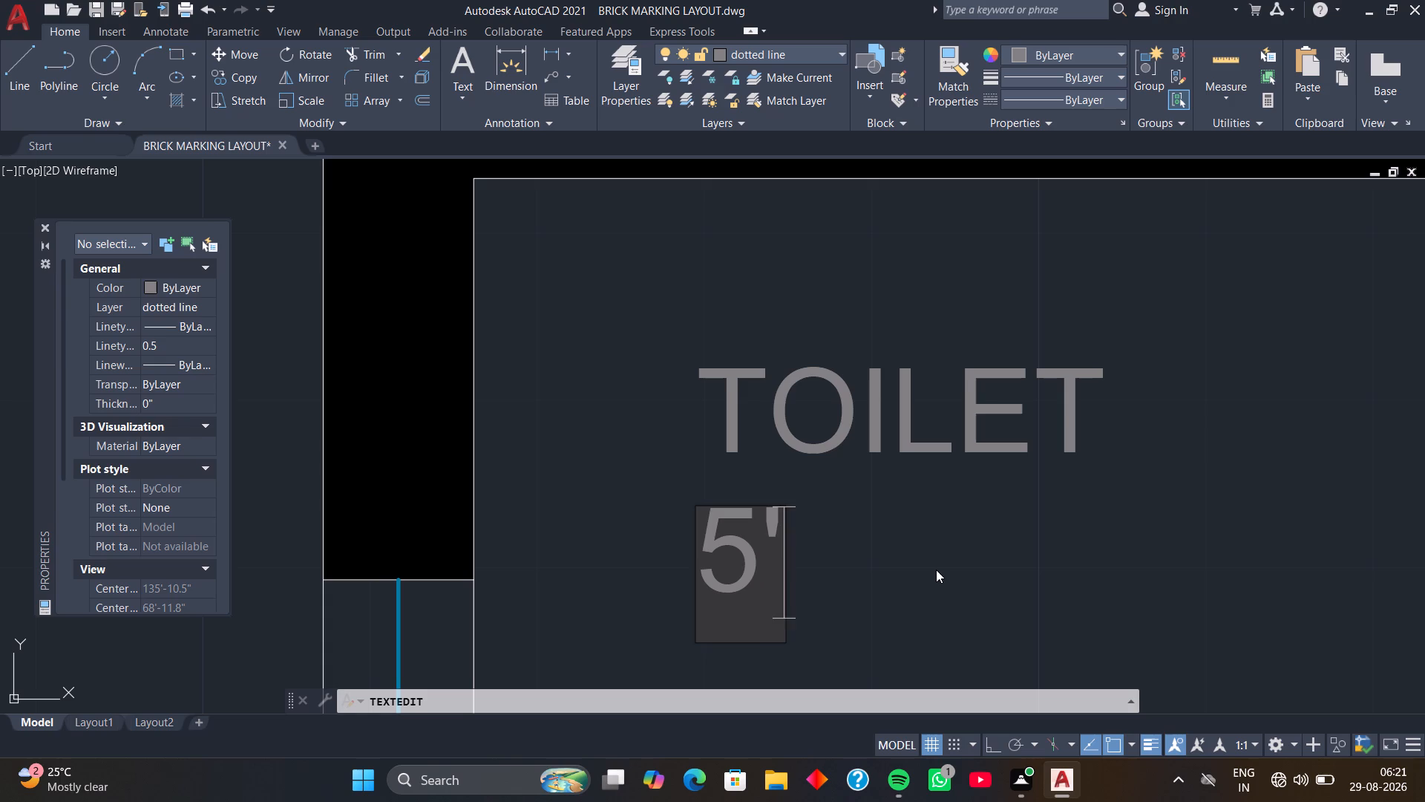
key("9")
key("shift+quotedbl")
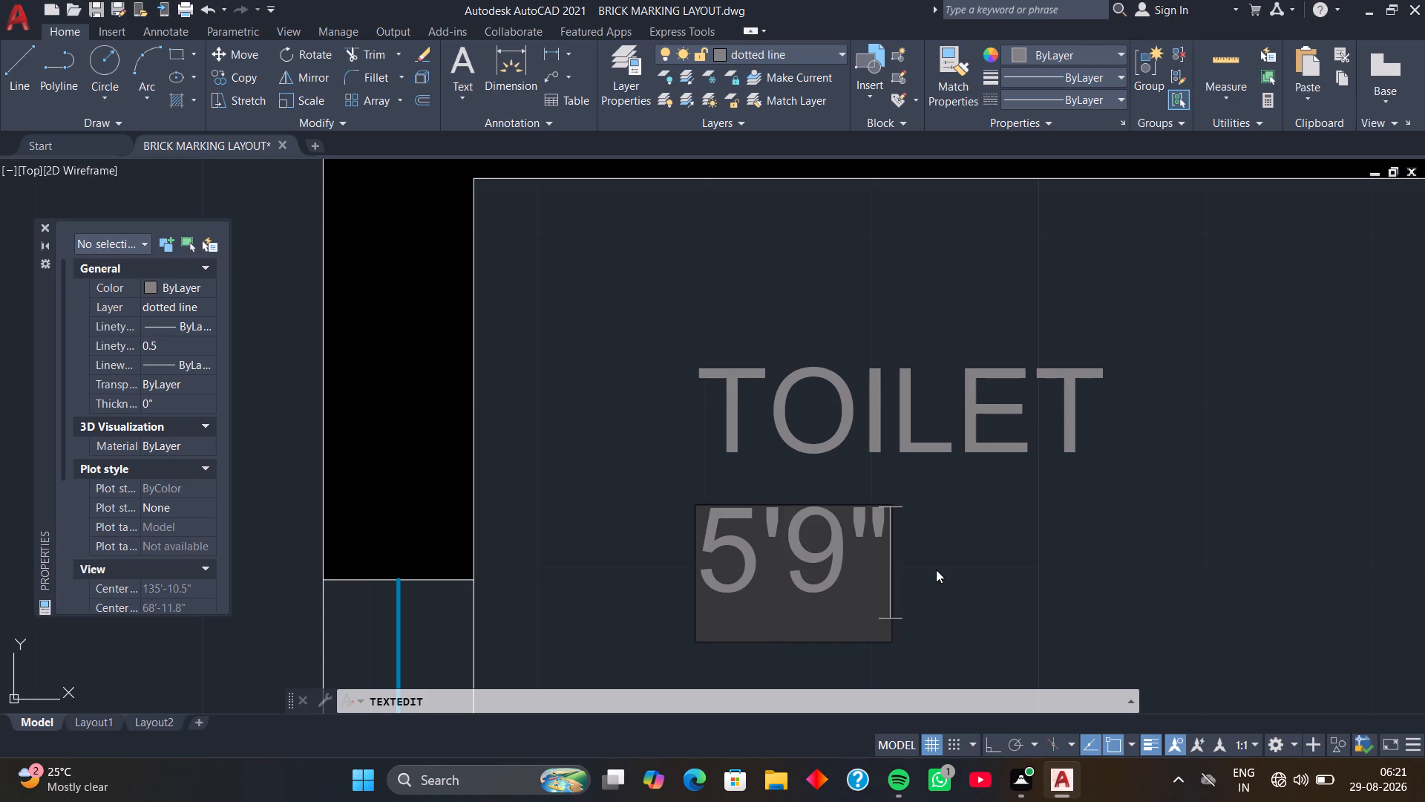
key("x")
type("5'9")
key("shift+quotedbl")
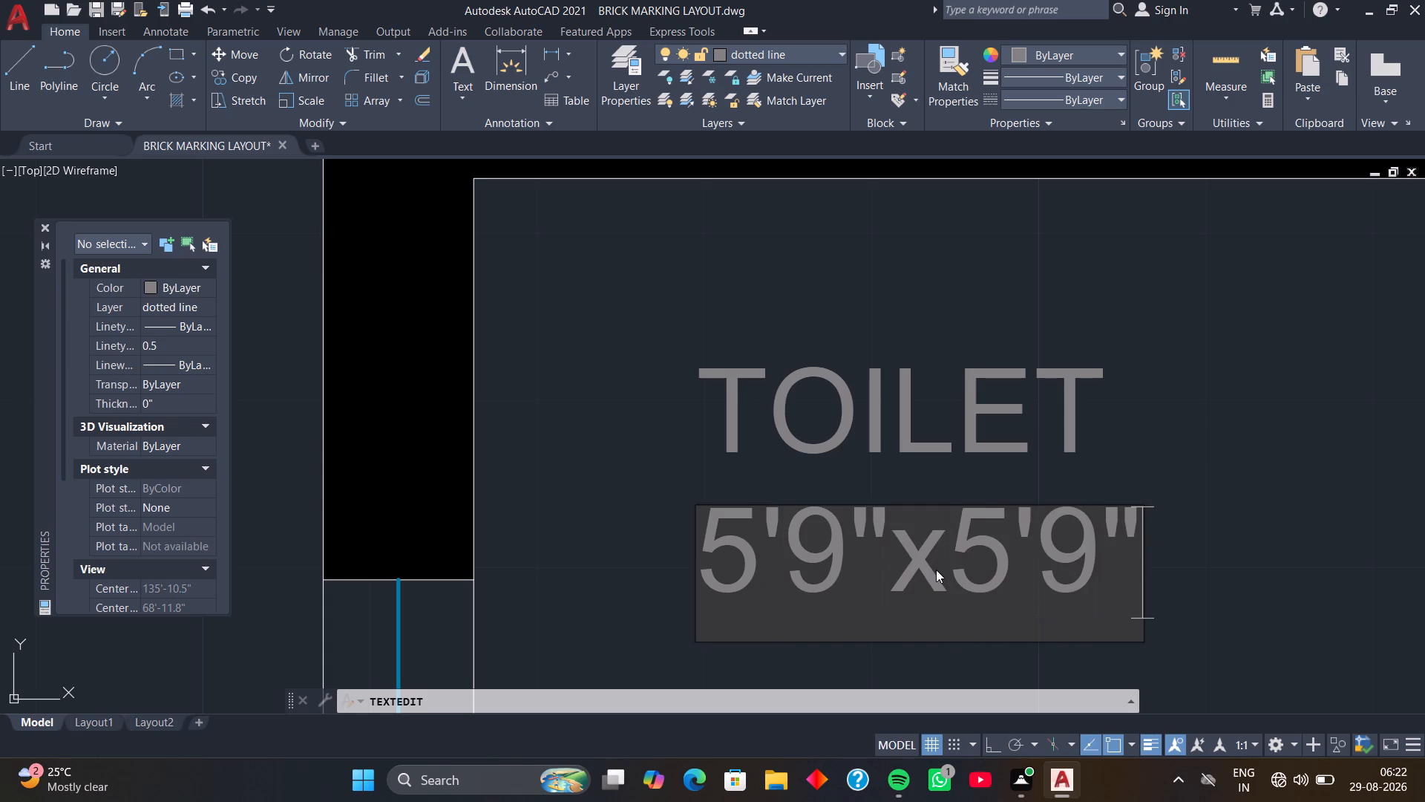
key("Return")
Change the name text of the label in the small room directly below the top-left toilet to SHOWER.
scroll(1049, 523, "down", 5)
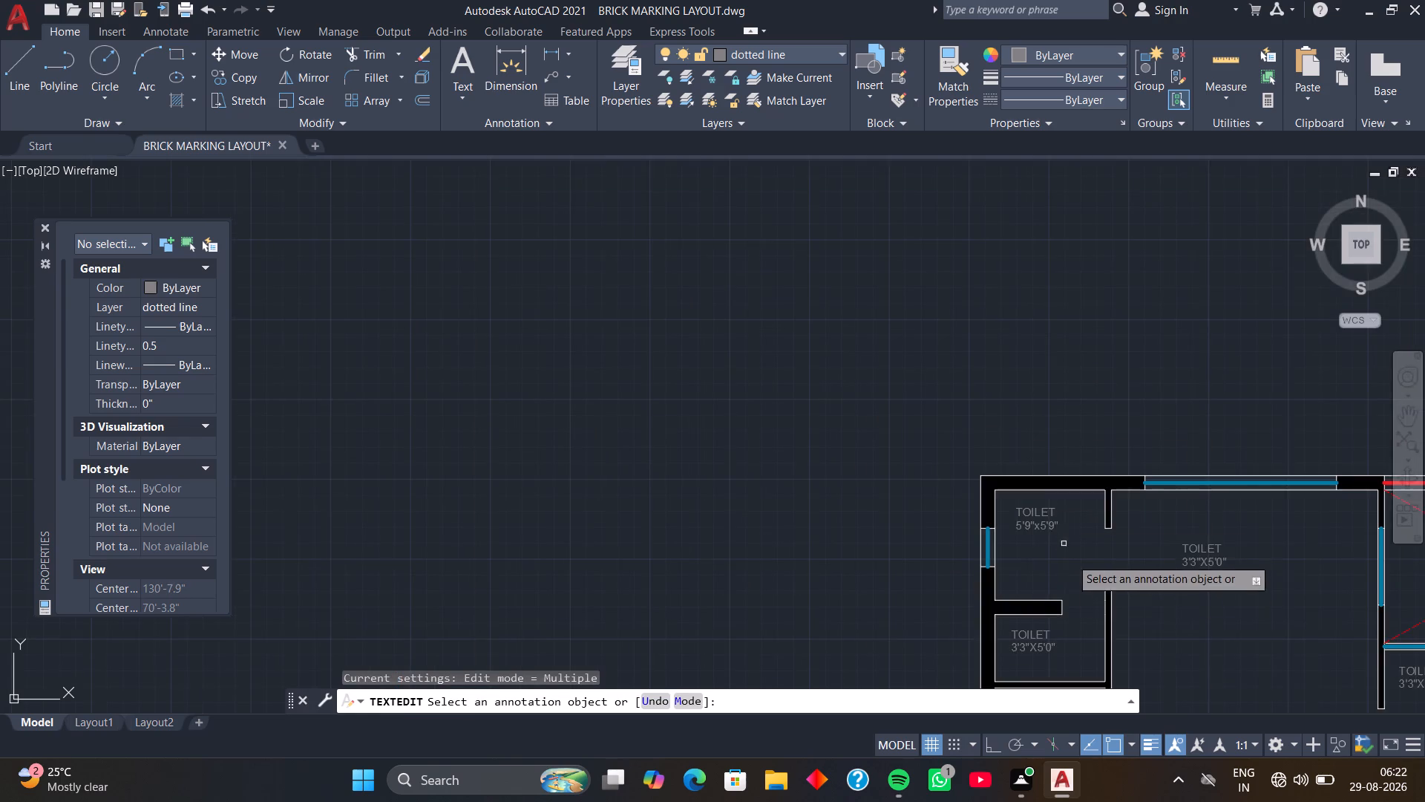
middle_click_drag(1069, 590, 1063, 486)
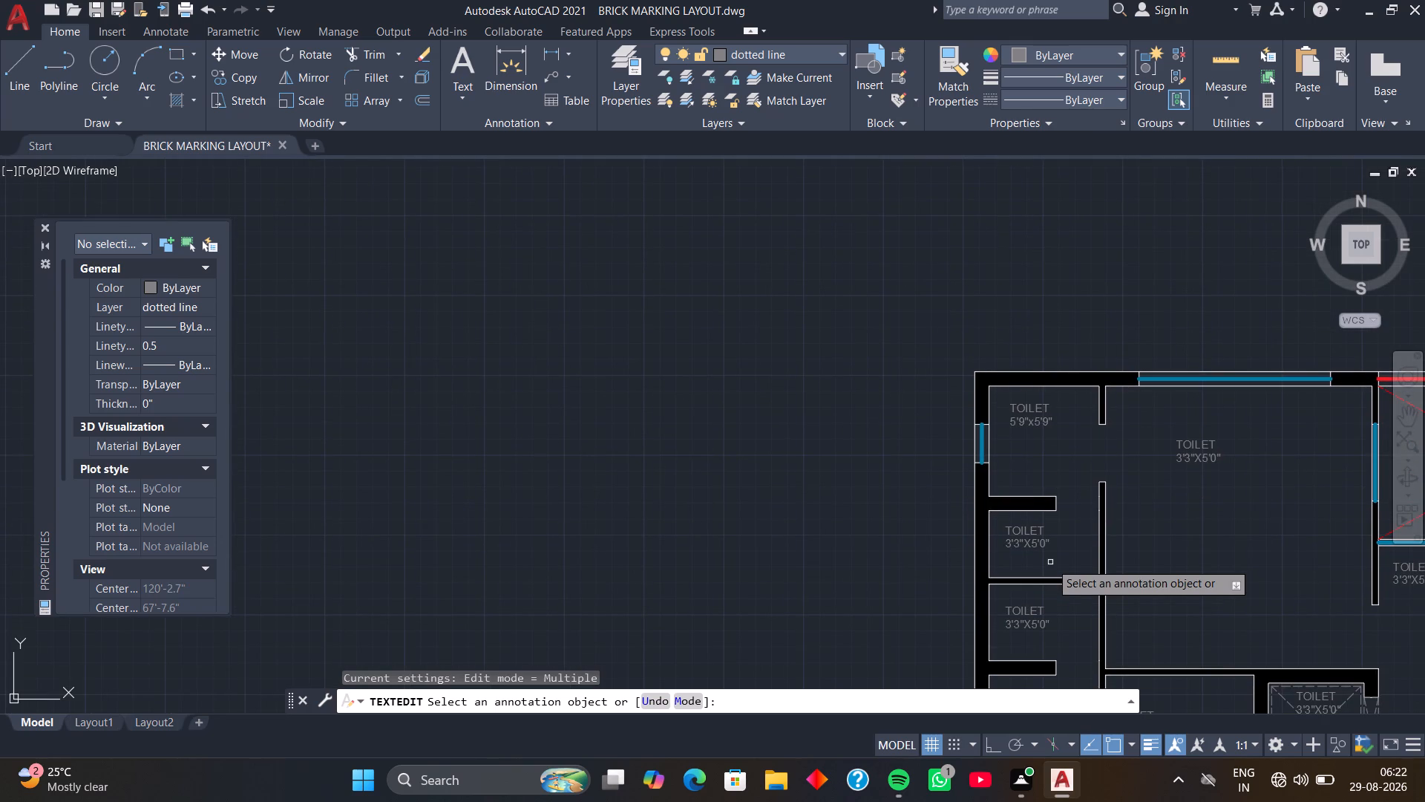
scroll(1029, 582, "up", 4)
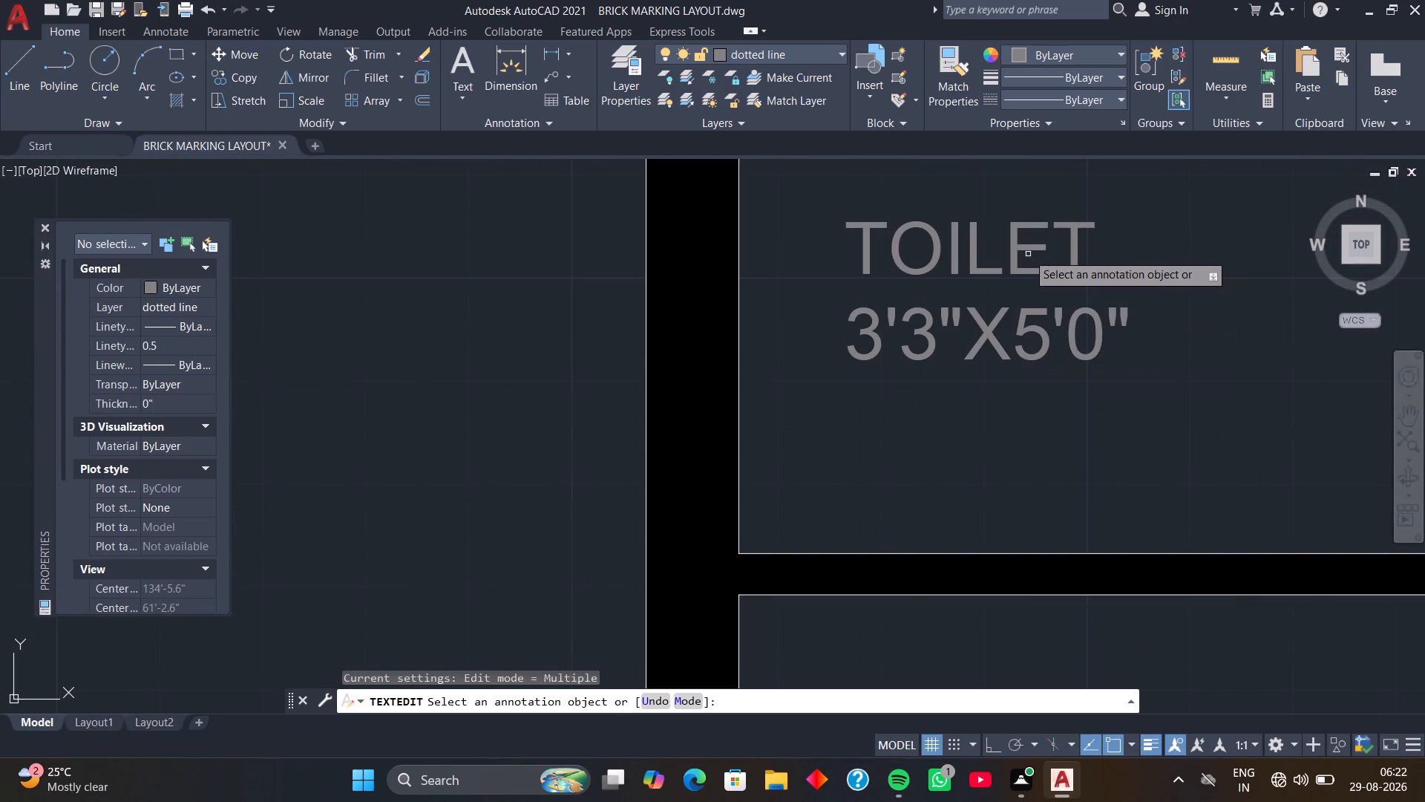
left_click(1025, 247)
left_click(1017, 249)
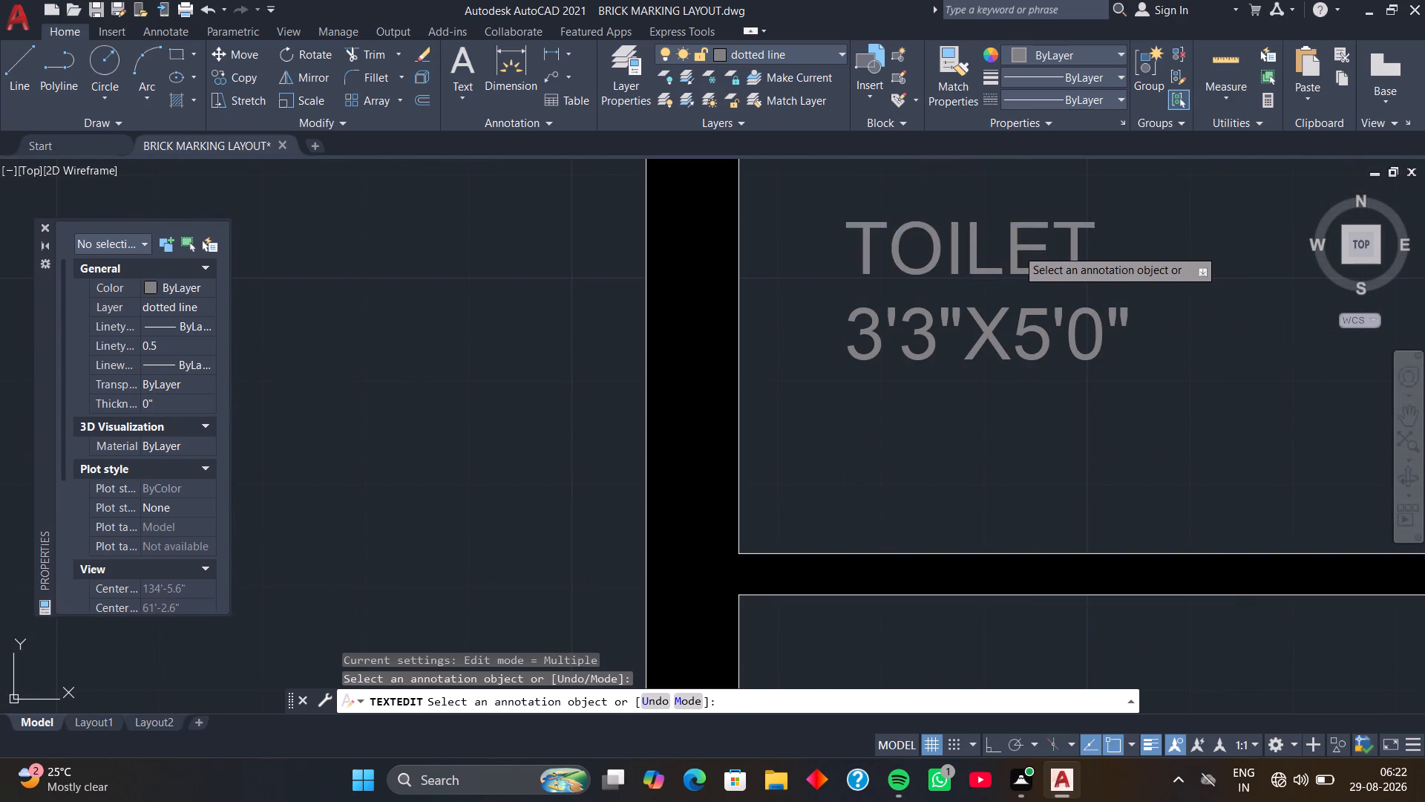
key("s")
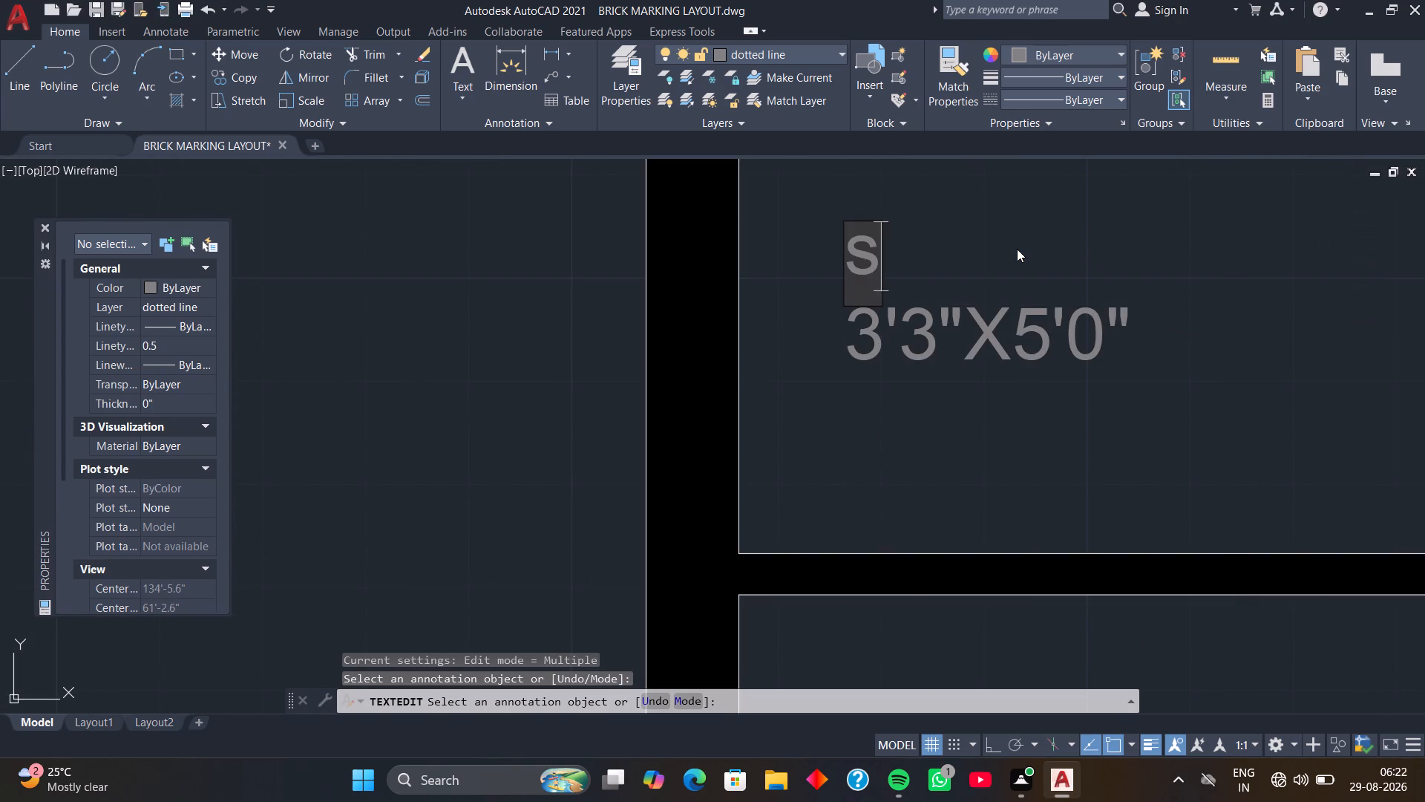
type("hower")
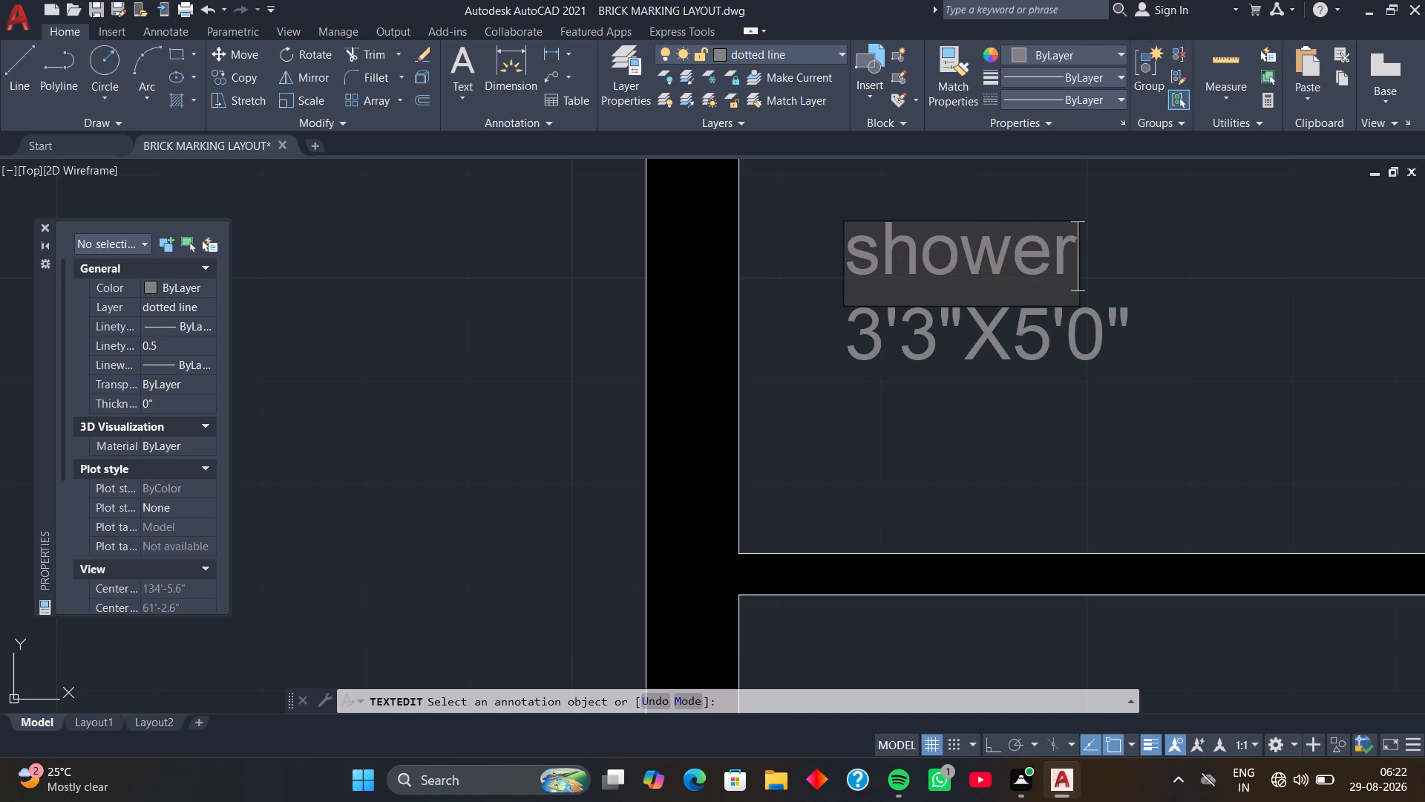
key("BackSpace")
key("BackSpace")
key("BackSpace")
key("BackSpace")
key("BackSpace")
key("BackSpace")
key("BackSpace")
key("BackSpace")
key("BackSpace")
key("BackSpace")
key("BackSpace")
key("BackSpace")
key("BackSpace")
key("BackSpace")
key("BackSpace")
key("BackSpace")
key("BackSpace")
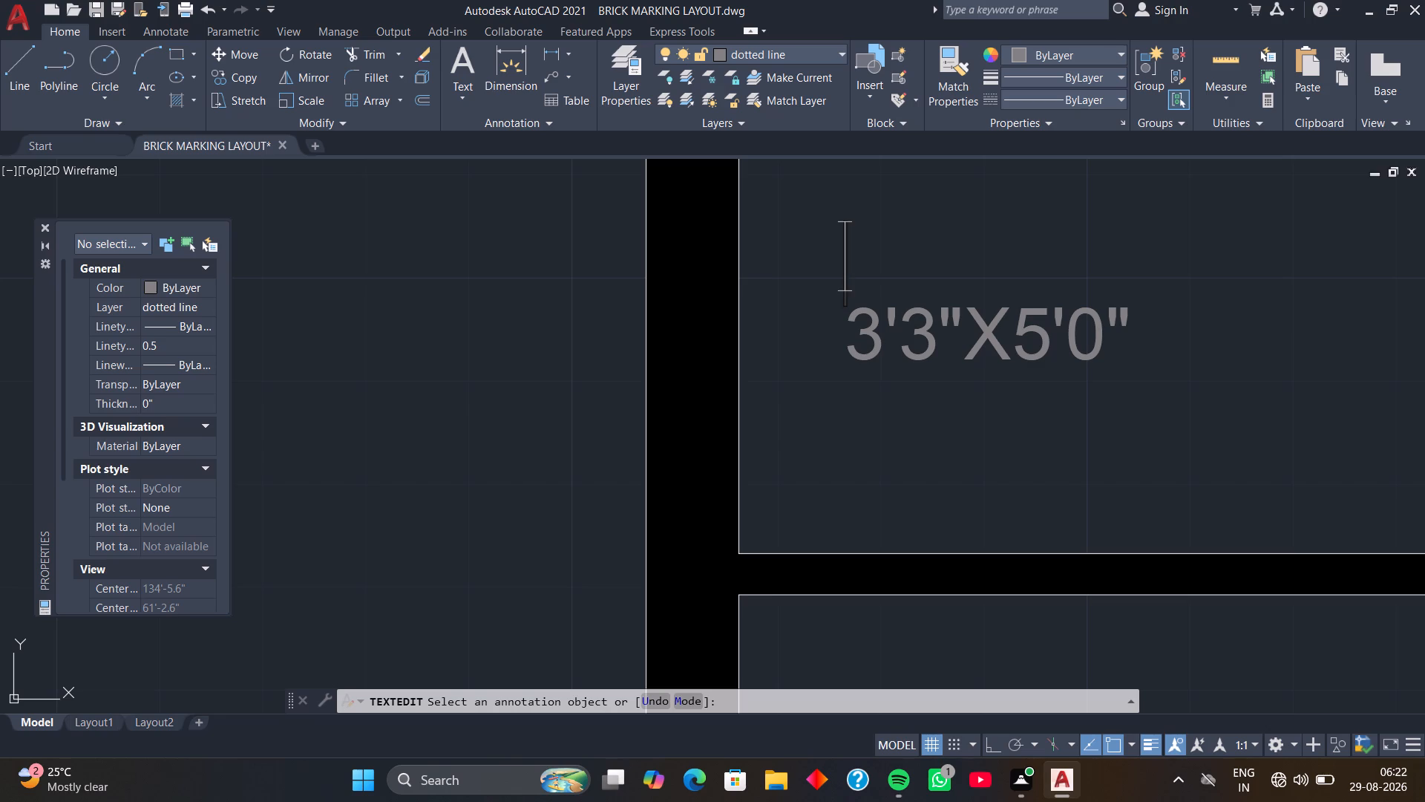
type("SHOWER")
key("Return")
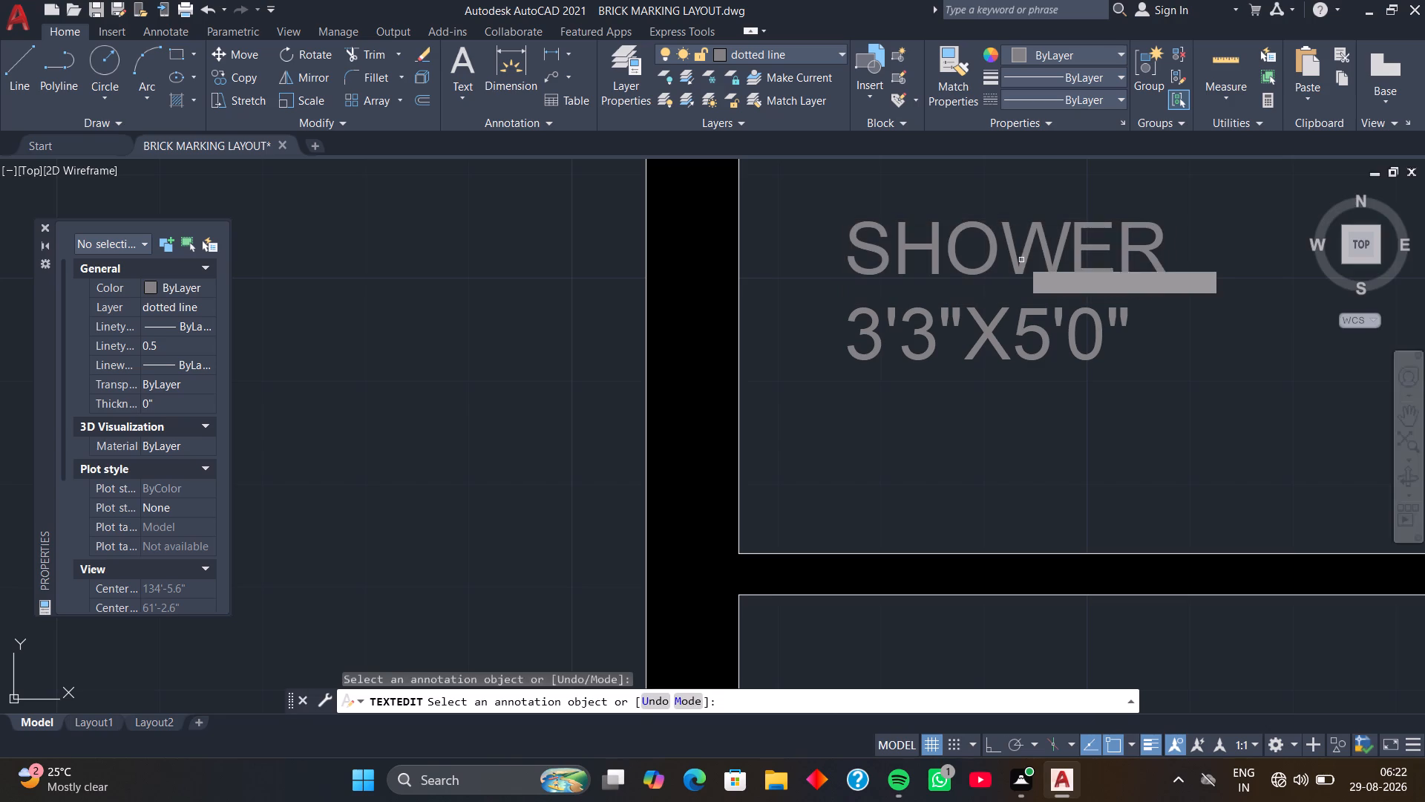
Change the size text of the shower label below the top-left toilet to 5'9"X3'6".
scroll(1021, 260, "down", 1)
left_click(1021, 309)
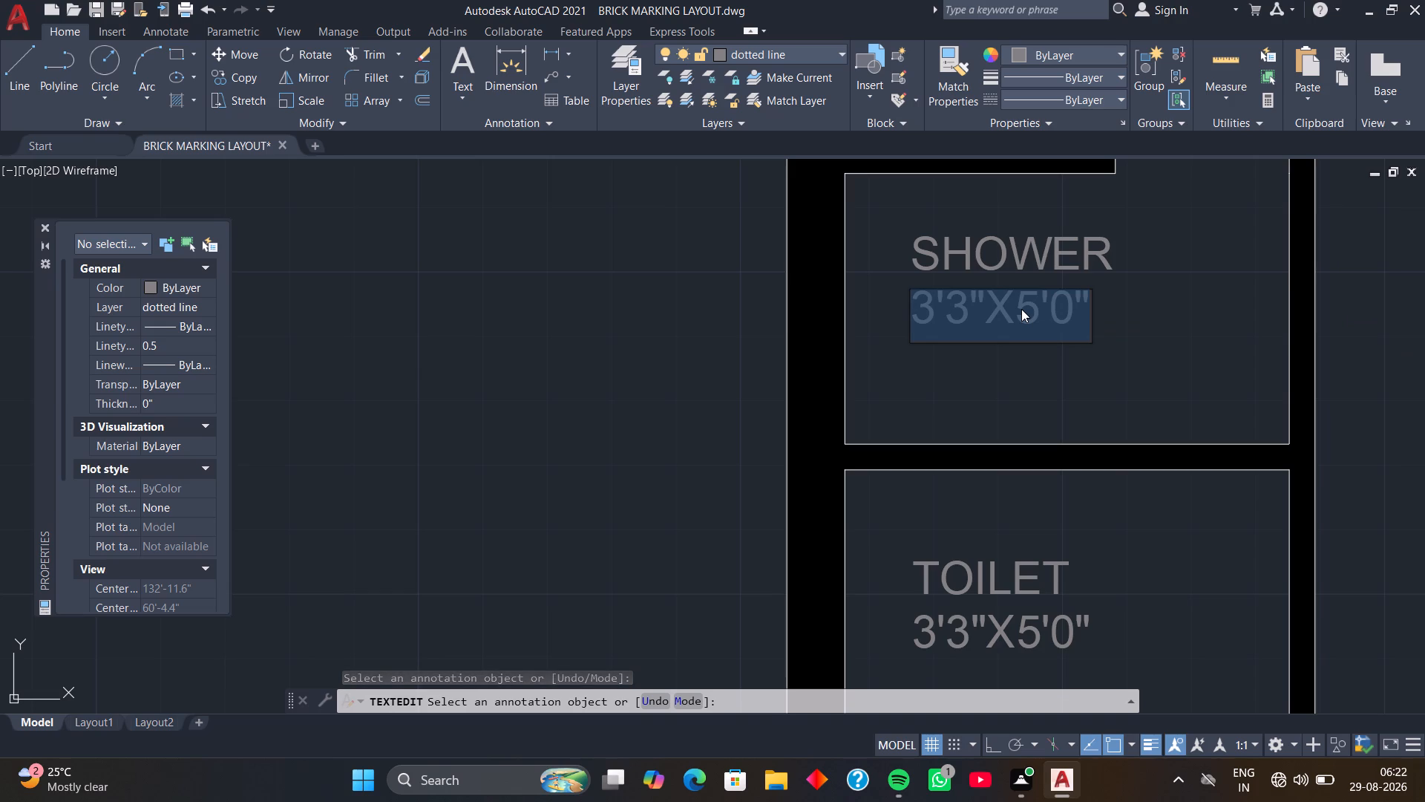
key("5")
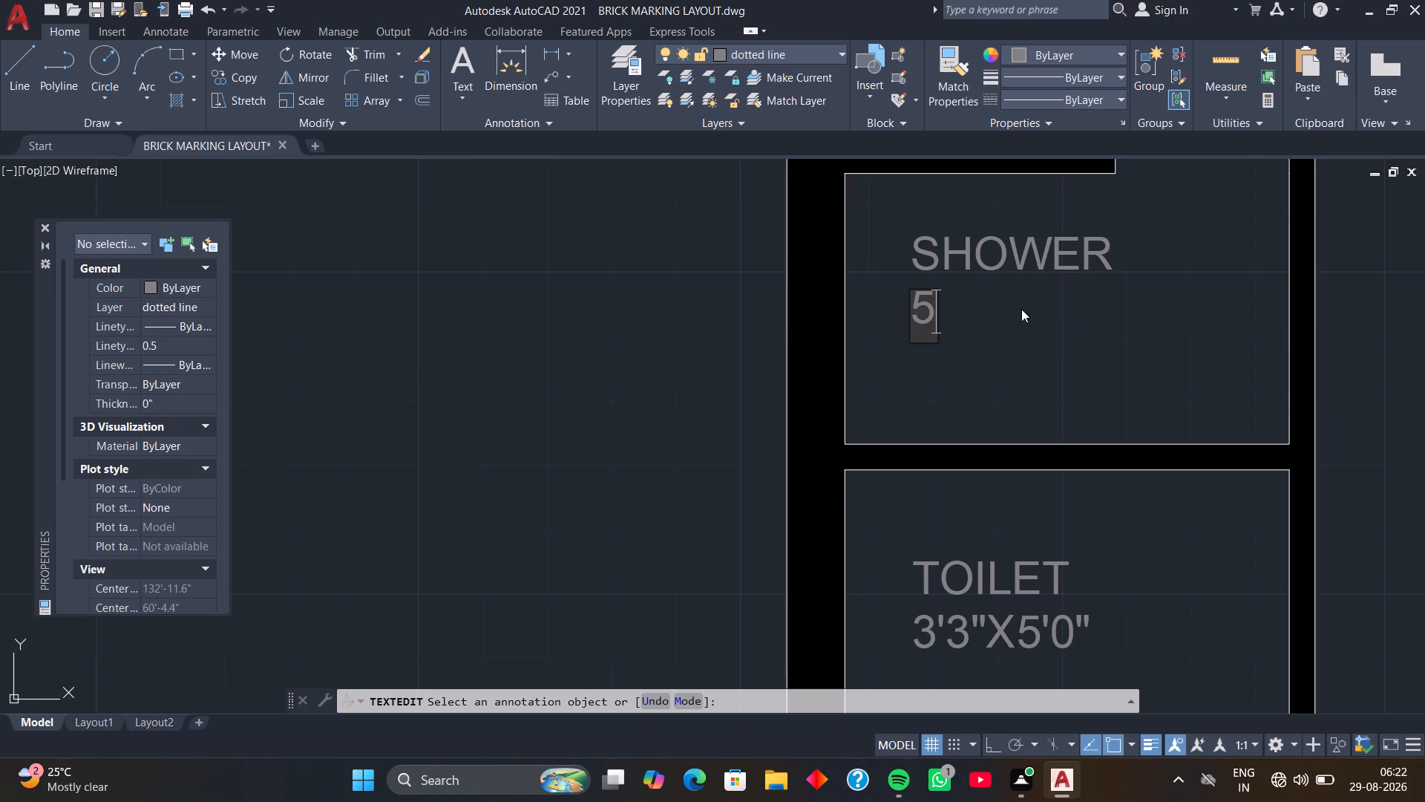
type("'9\"X")
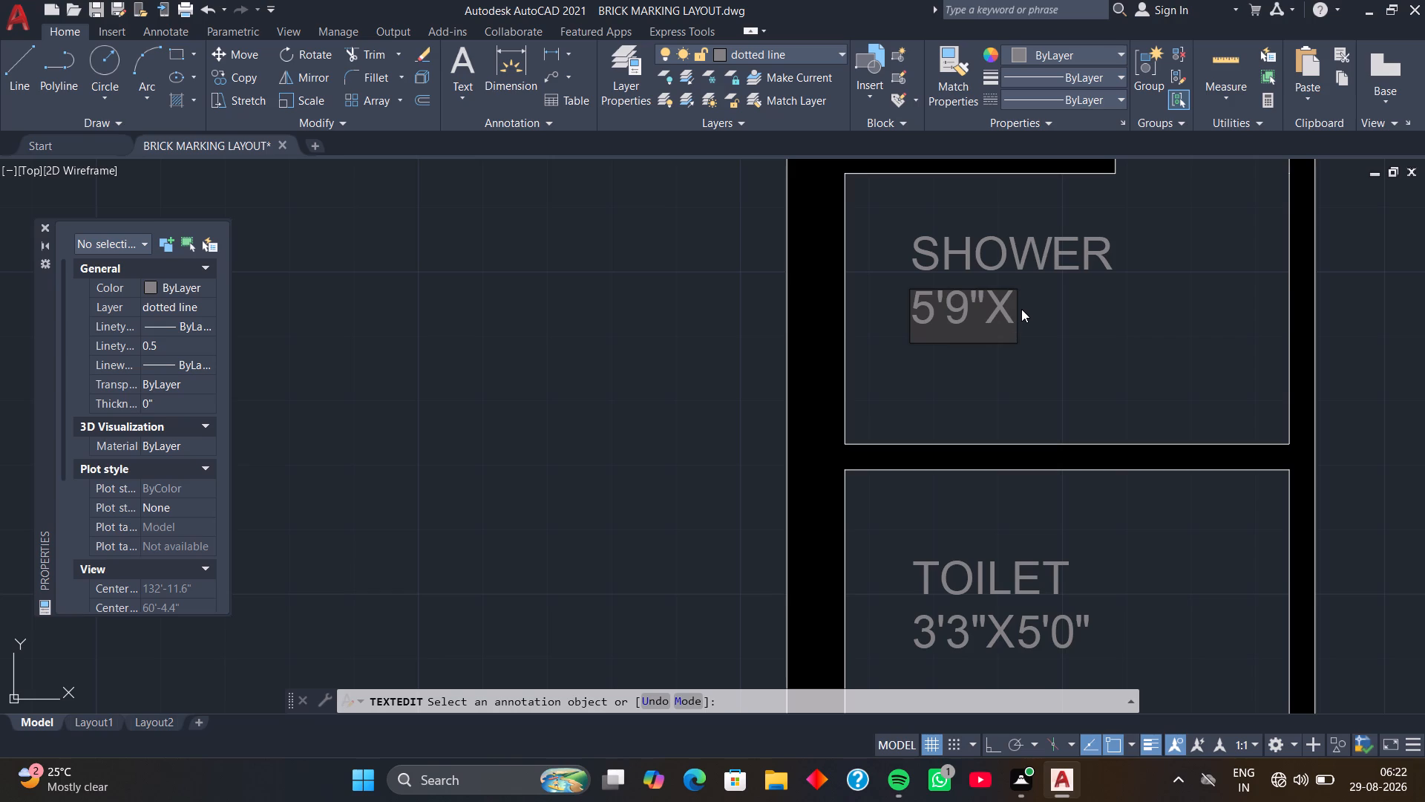
type("3'6\"")
key("Return")
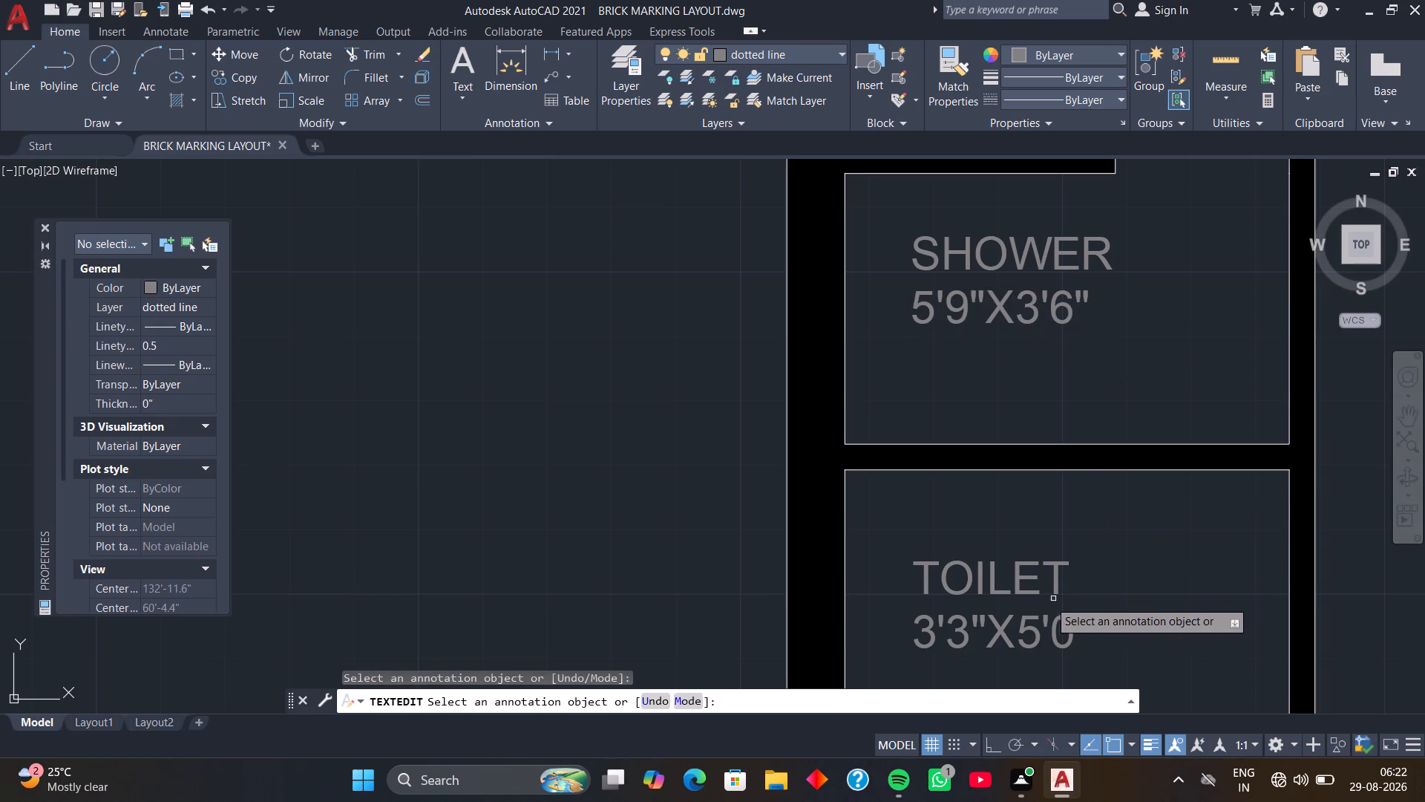
Change the toilet label in the room directly below the 5'9"X3'6" shower to SHOWER with size 5'9"X4'0".
left_click(1018, 578)
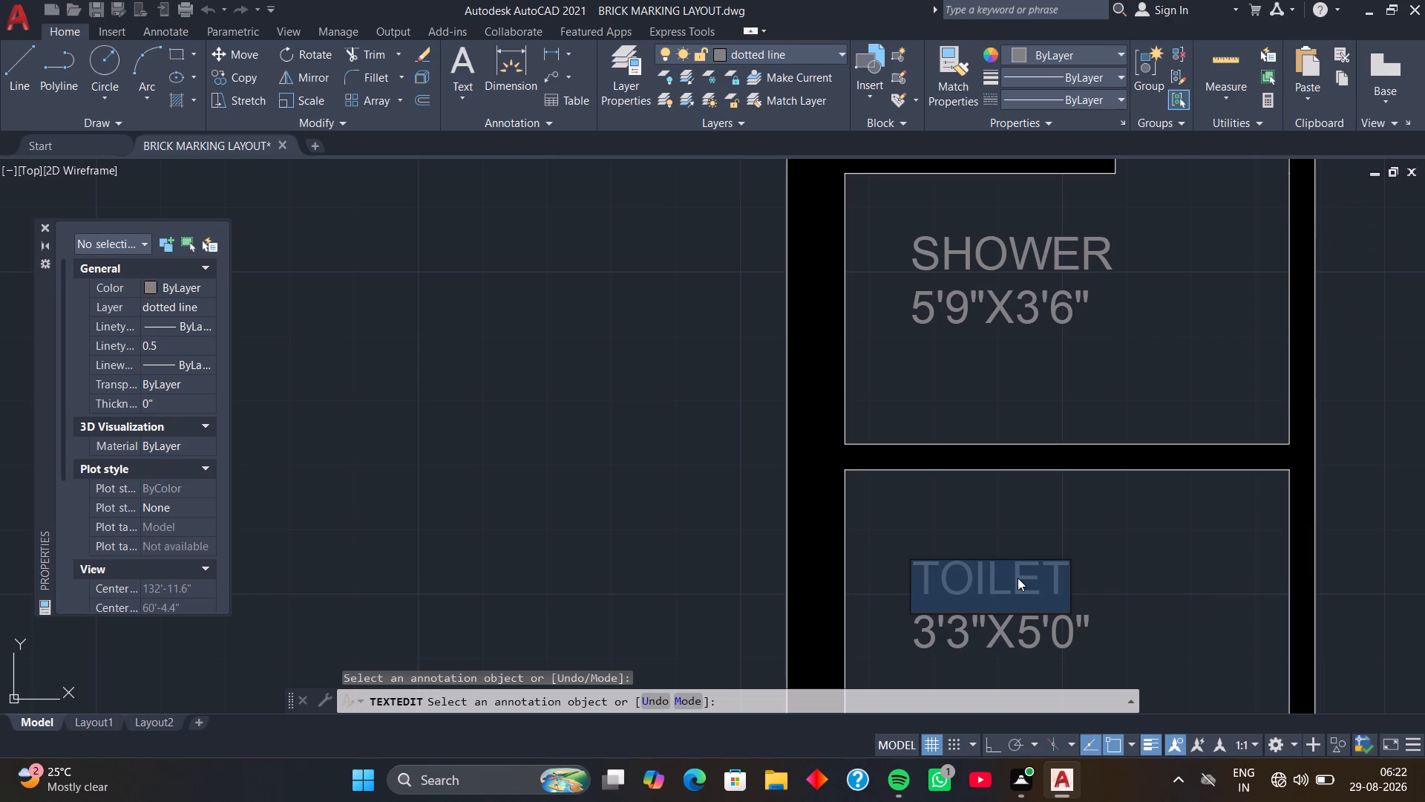
type("SHOWER")
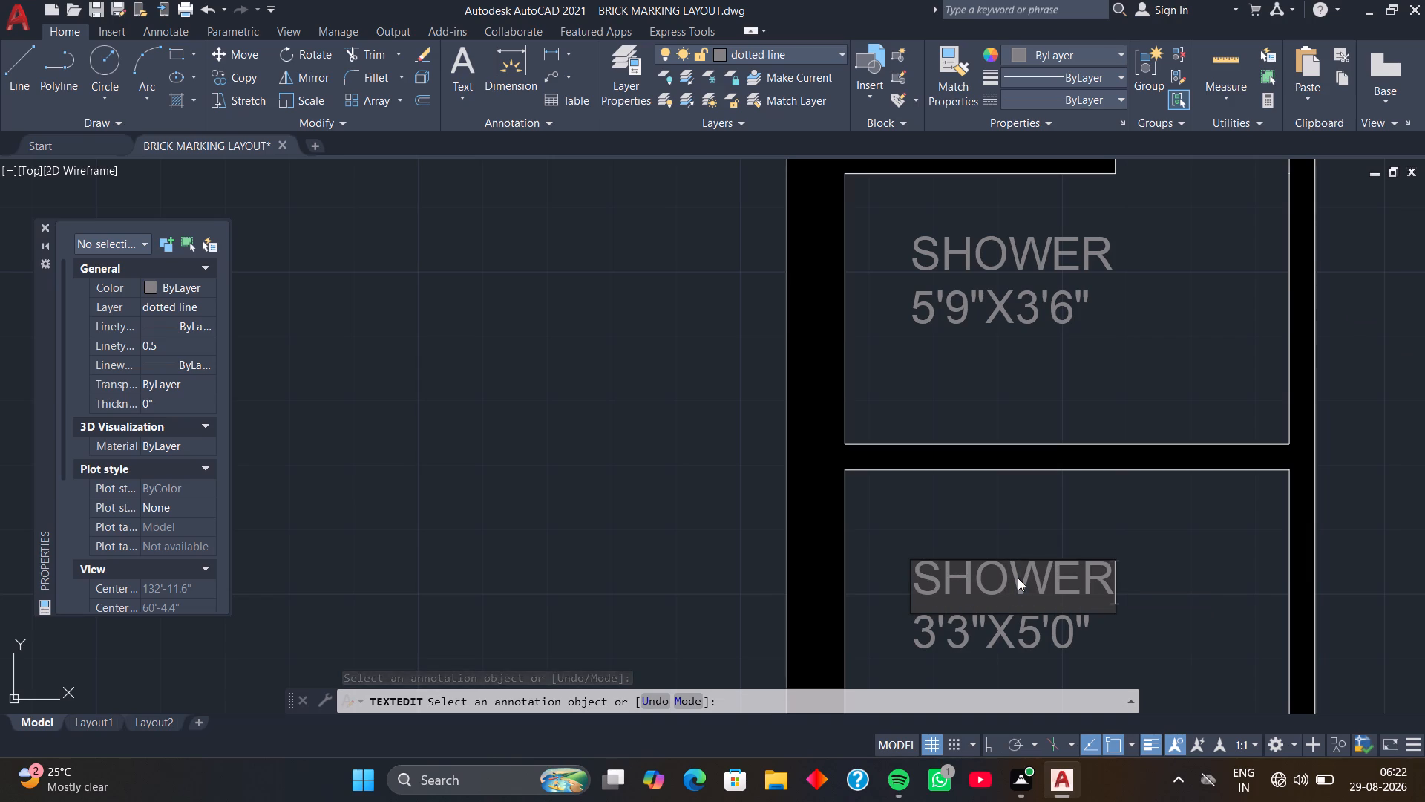
key("Return")
left_click(999, 635)
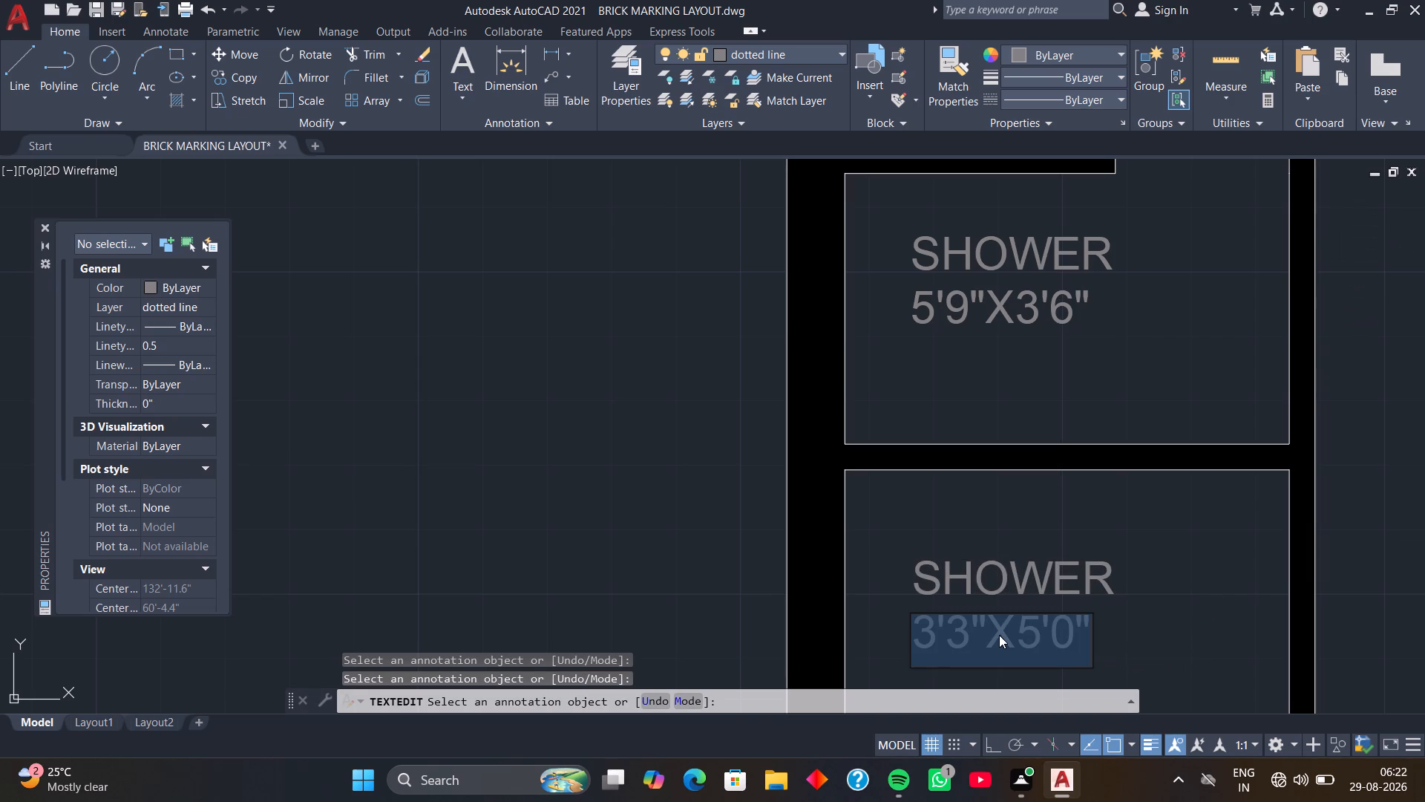
type("5'")
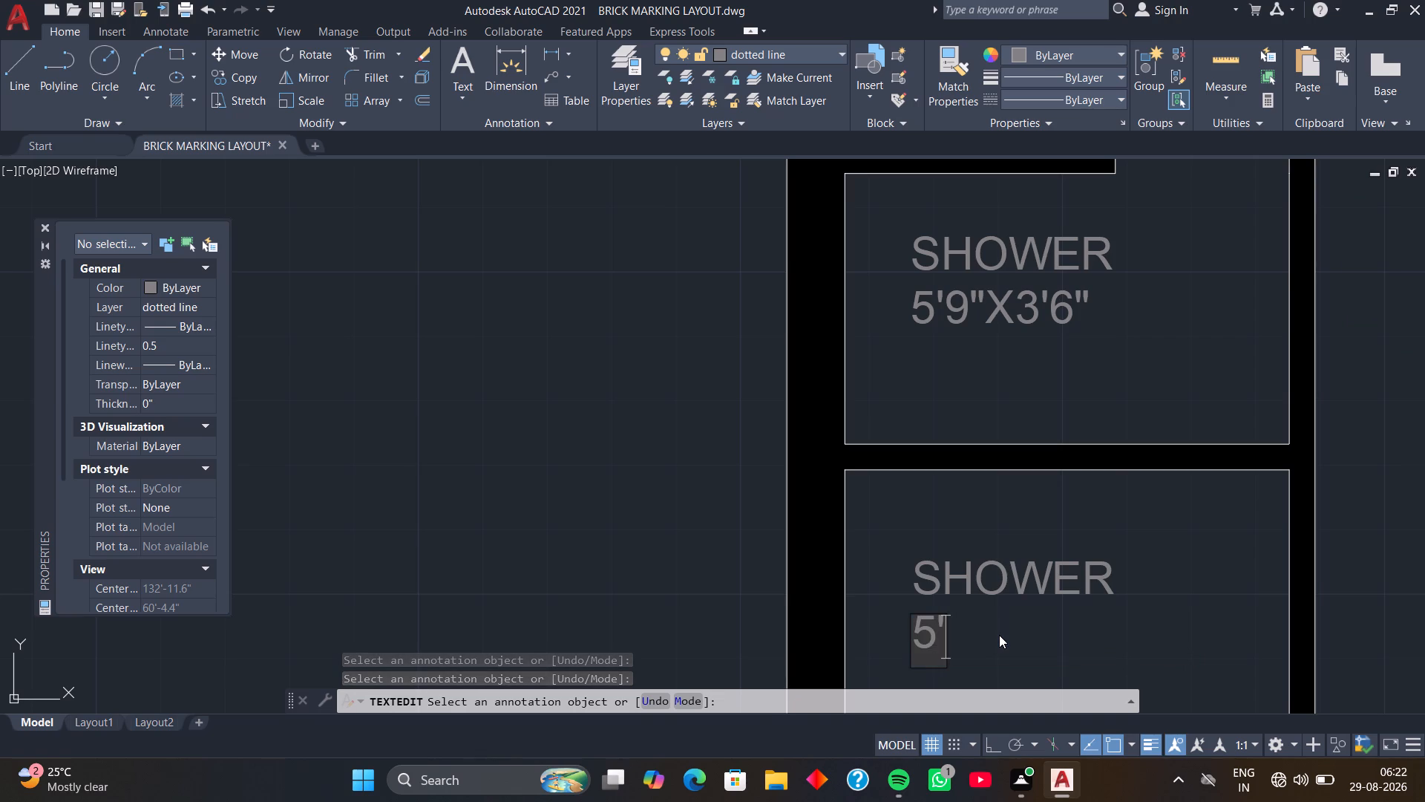
key("9")
key("shift+quotedbl")
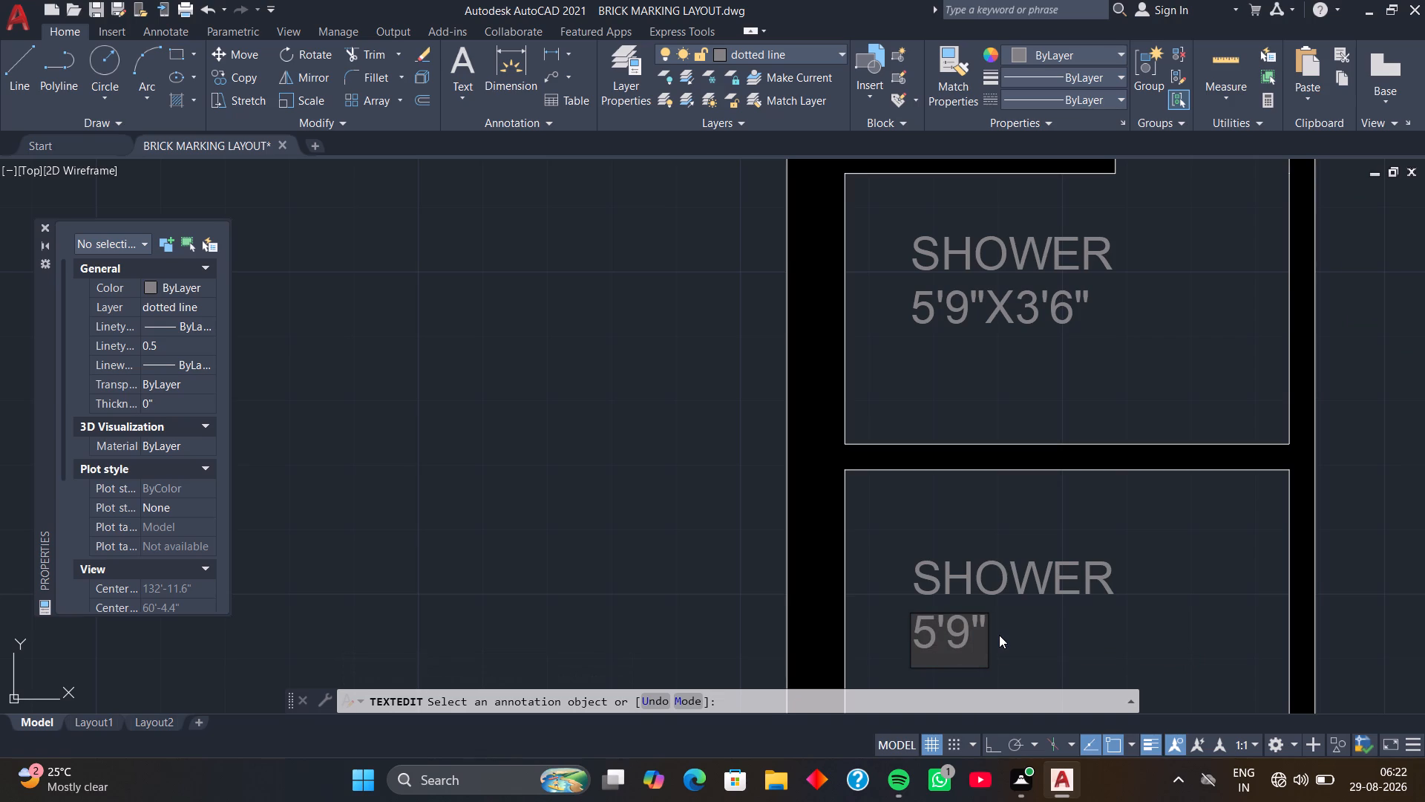
key("x")
type("4'0\"")
key("Return")
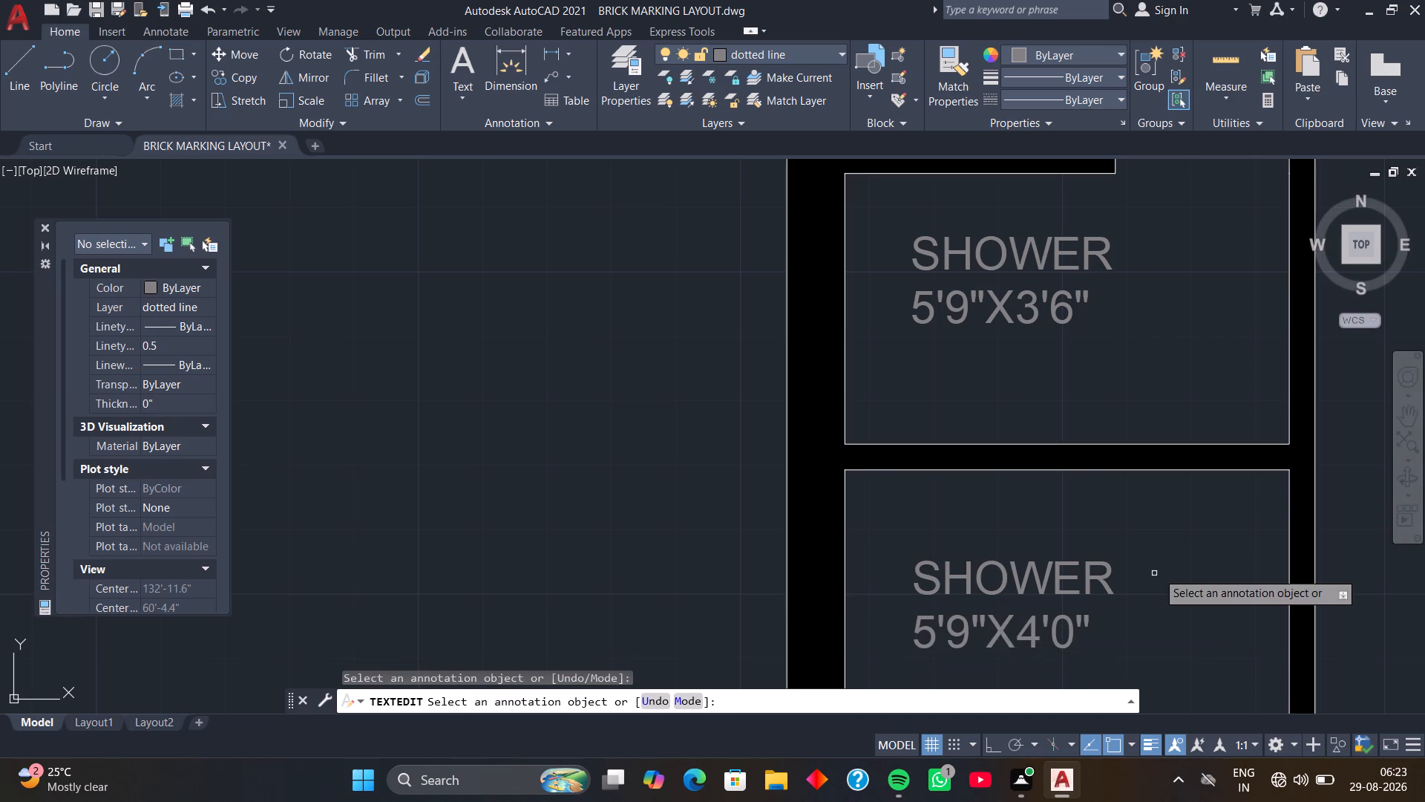
Change the size text of the toilet label in the windowed room below the second shower to 5'9"X5'9".
scroll(1158, 571, "down", 2)
middle_click_drag(1161, 615, 1123, 411)
middle_click_drag(1095, 508, 1081, 446)
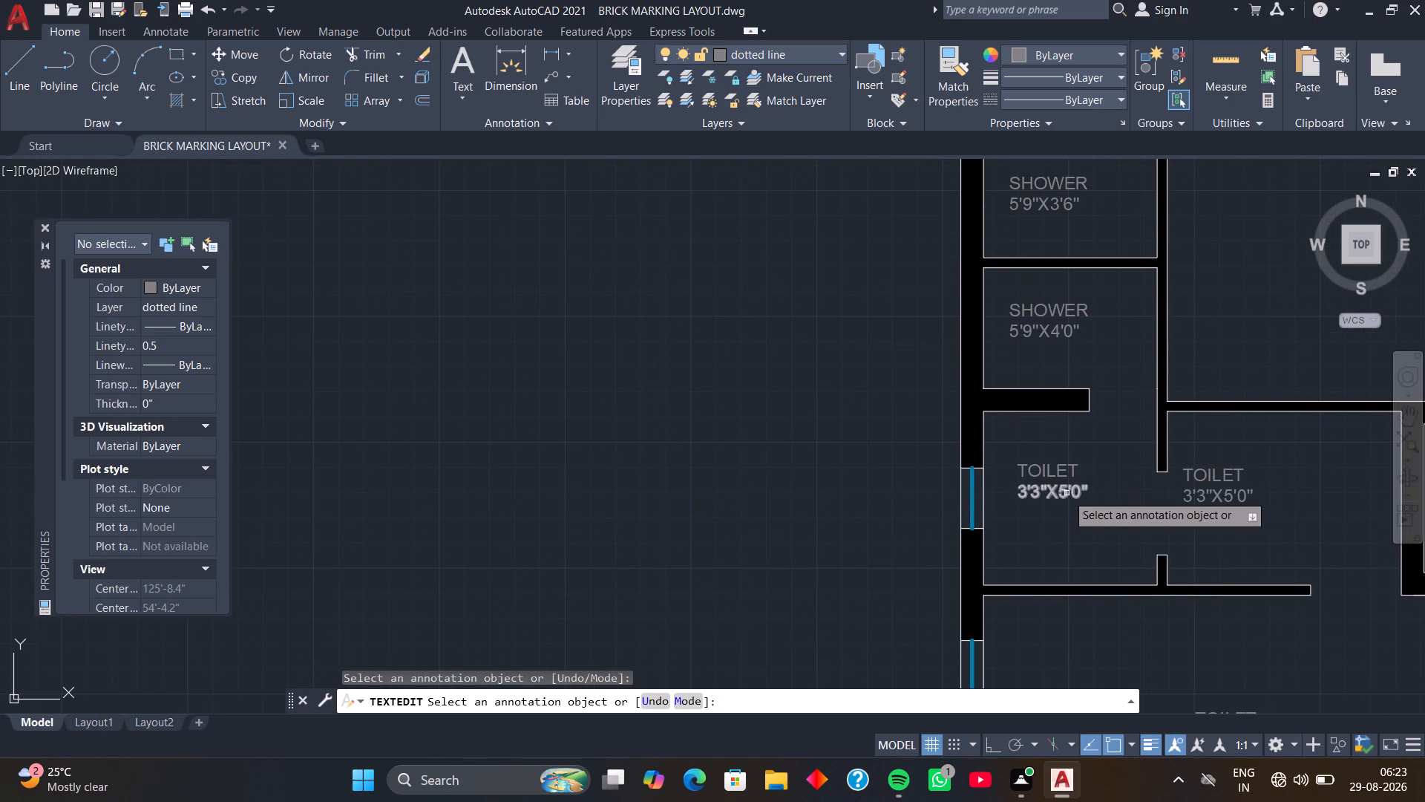
left_click(1061, 489)
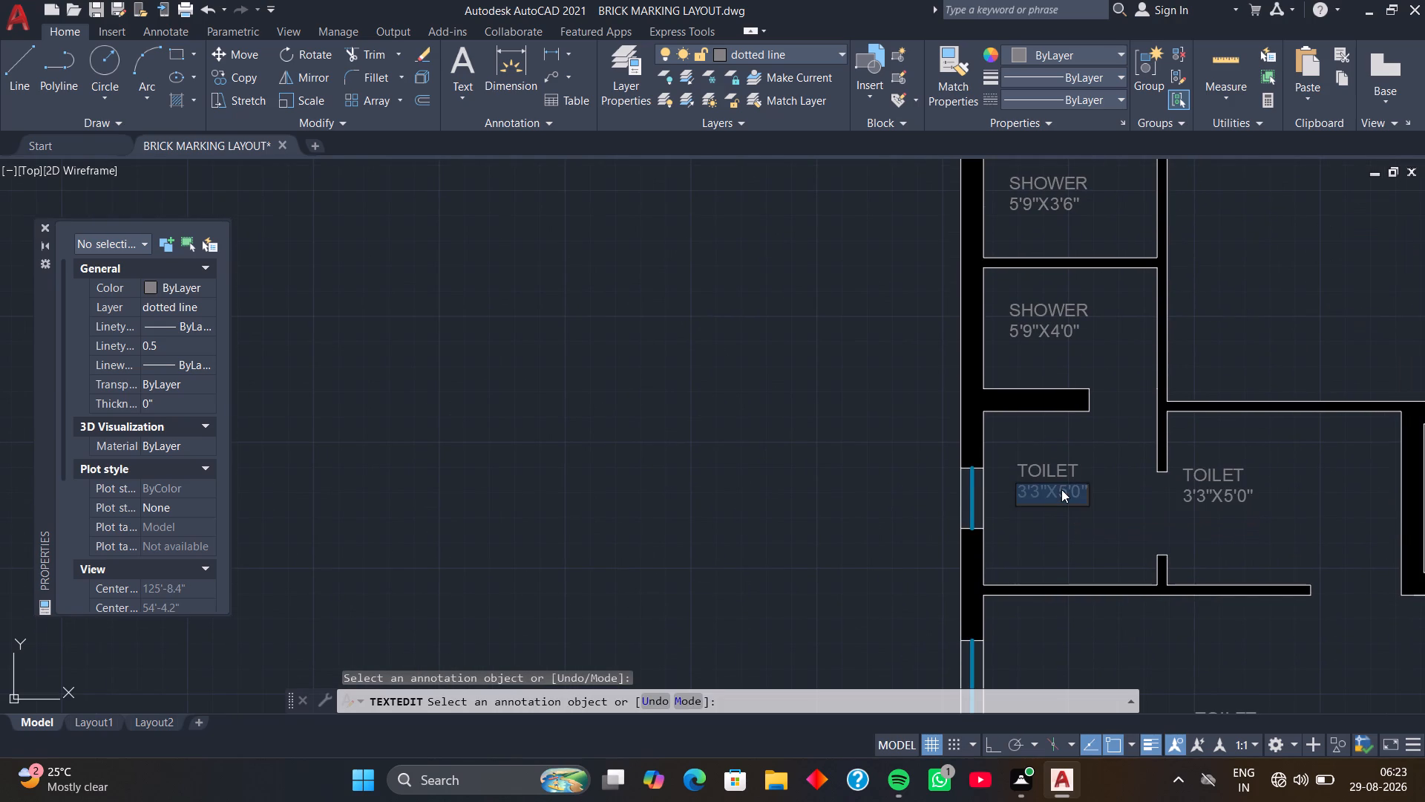
type("5'")
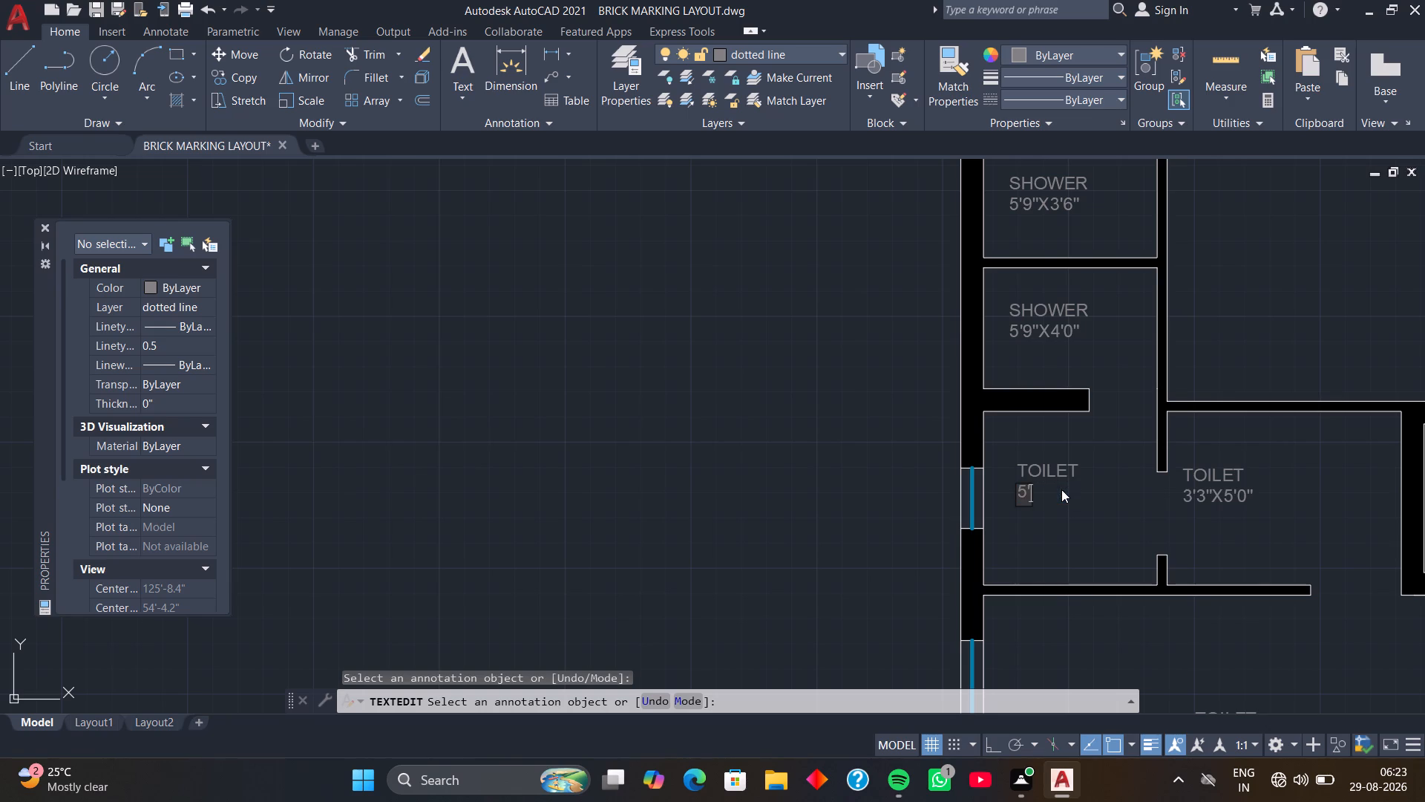
key("9")
key("apostrophe")
key("x")
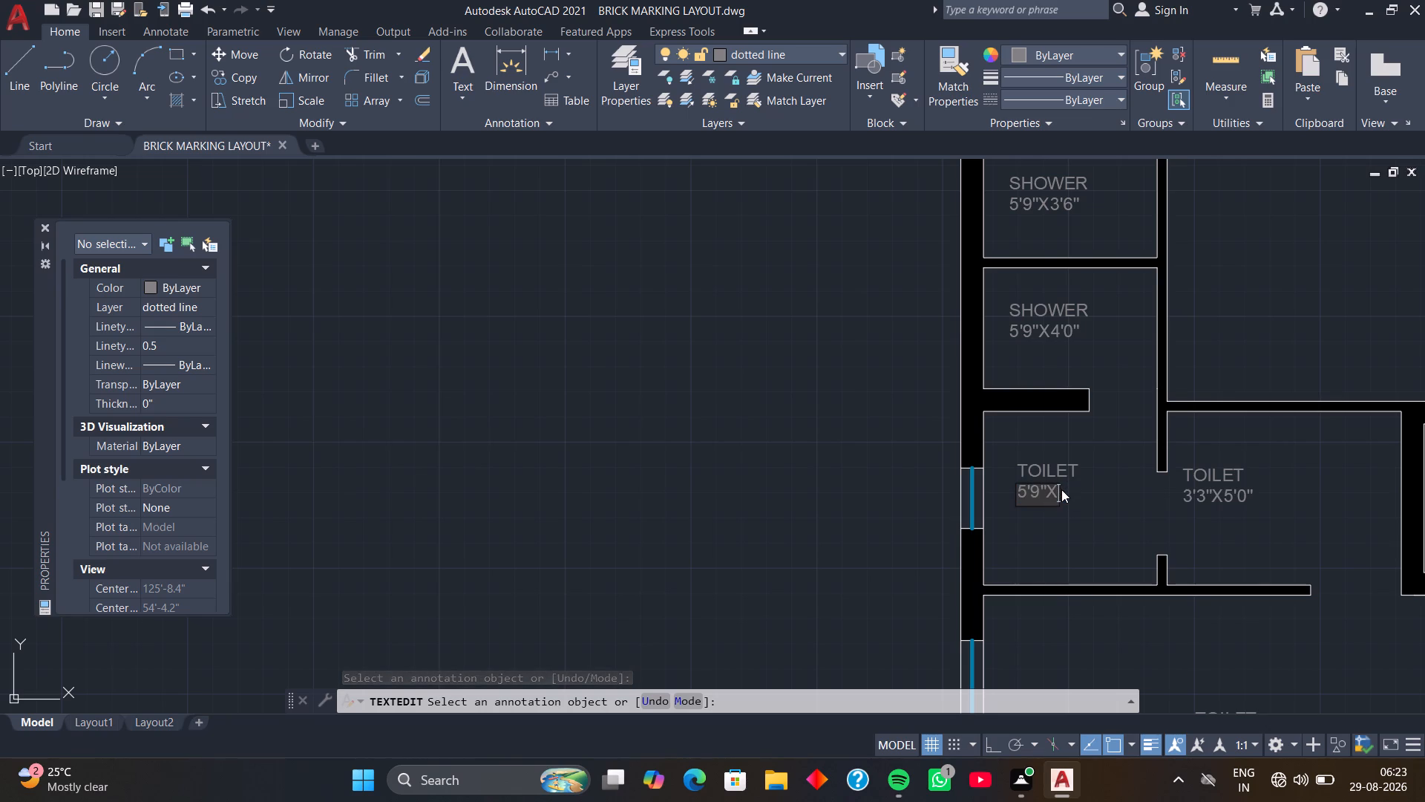
type("5'9")
key("shift+quotedbl")
key("Return")
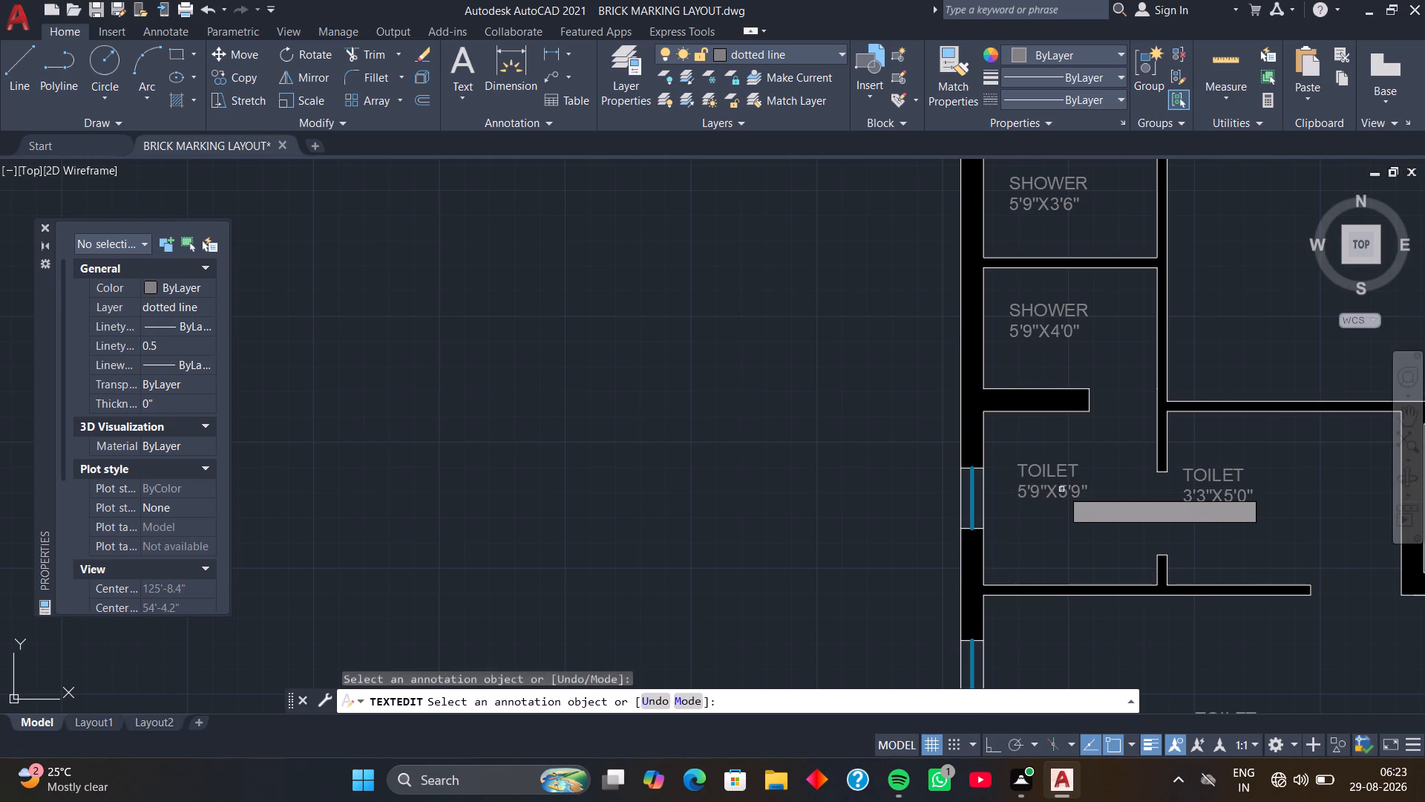
Change the label in the room between the 5'9"X5'9" toilet and the crossed shaft to WALK IN CLOSET, size 7'9"X5'9".
middle_click_drag(1202, 514, 1104, 498)
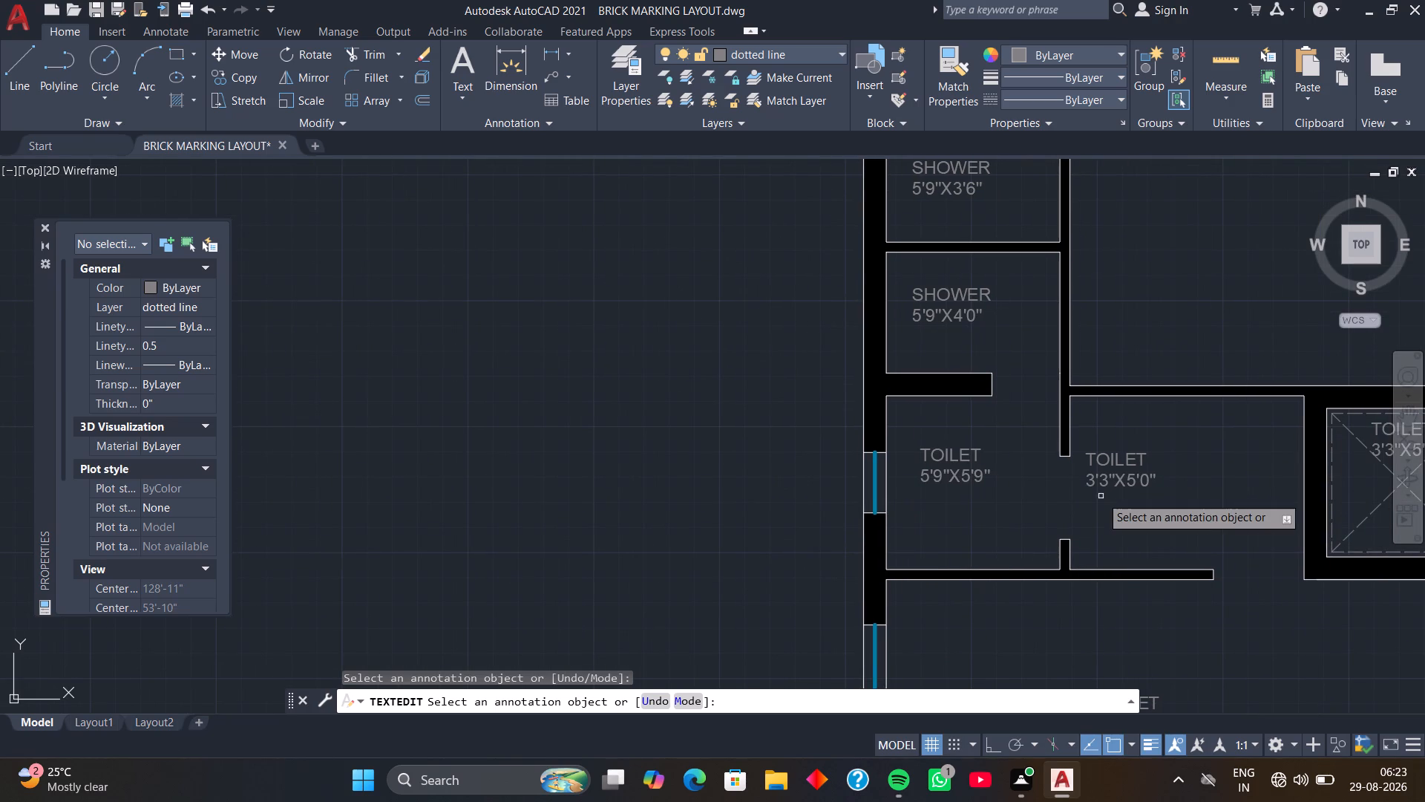
left_click(1137, 458)
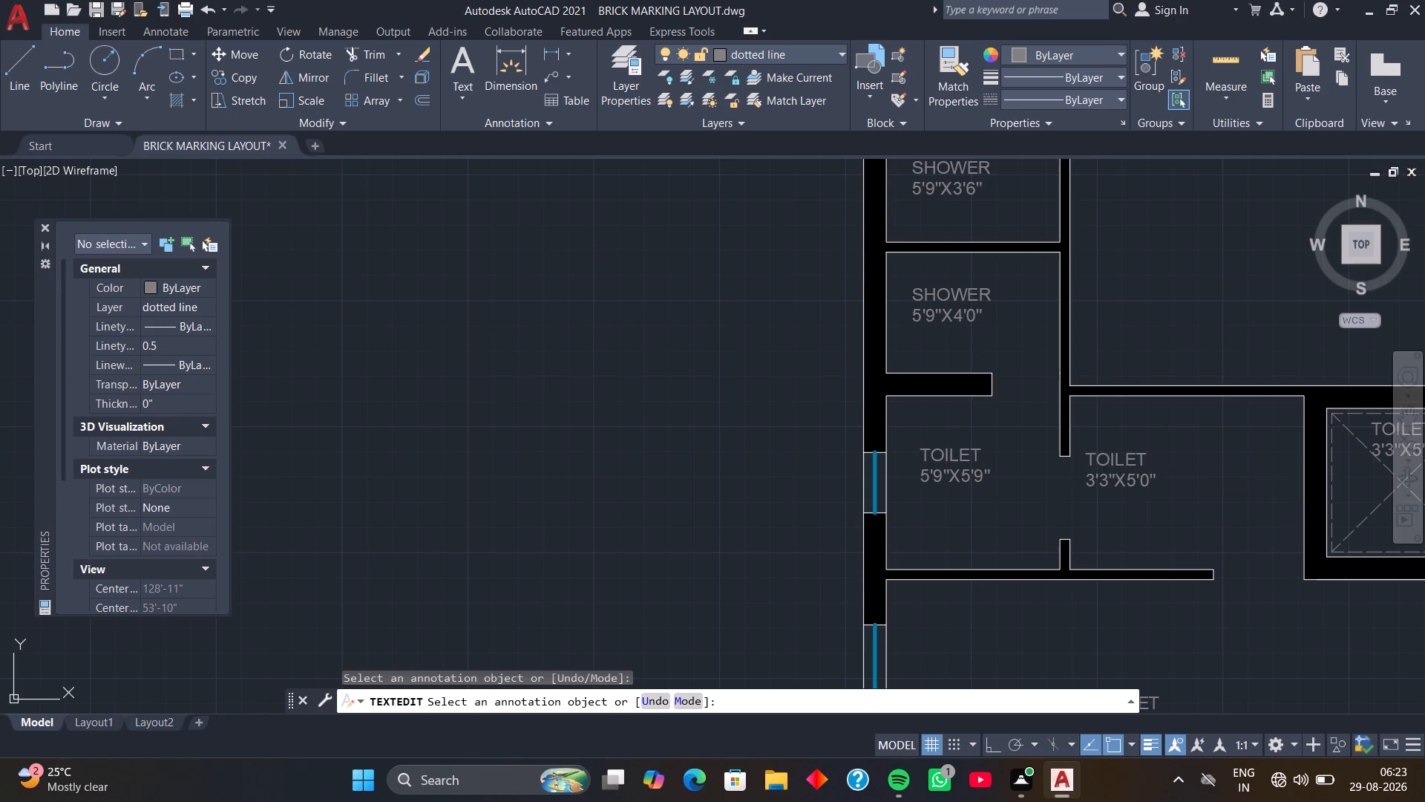
type("WALK")
key("space")
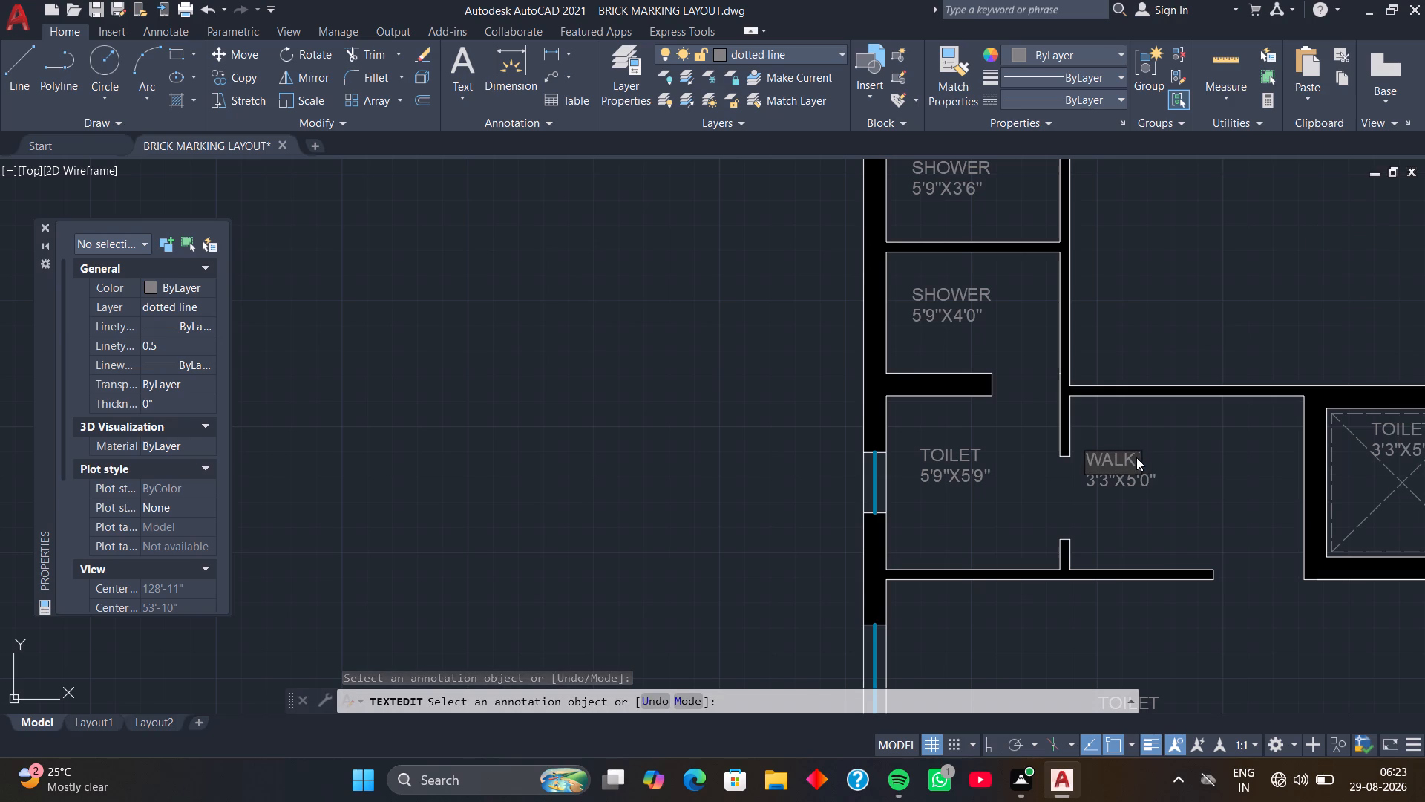
type("IN")
key("space")
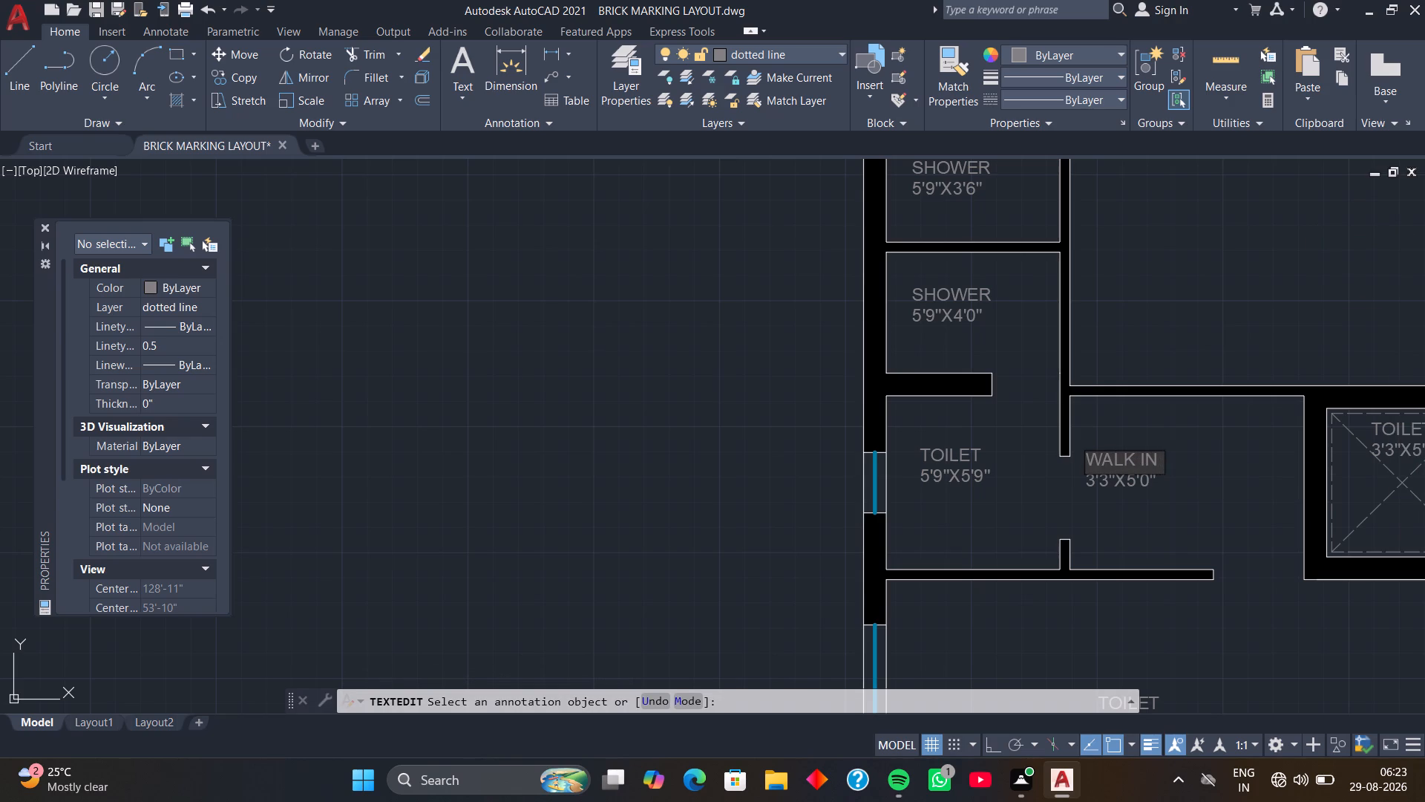
type("CLO")
type("SET")
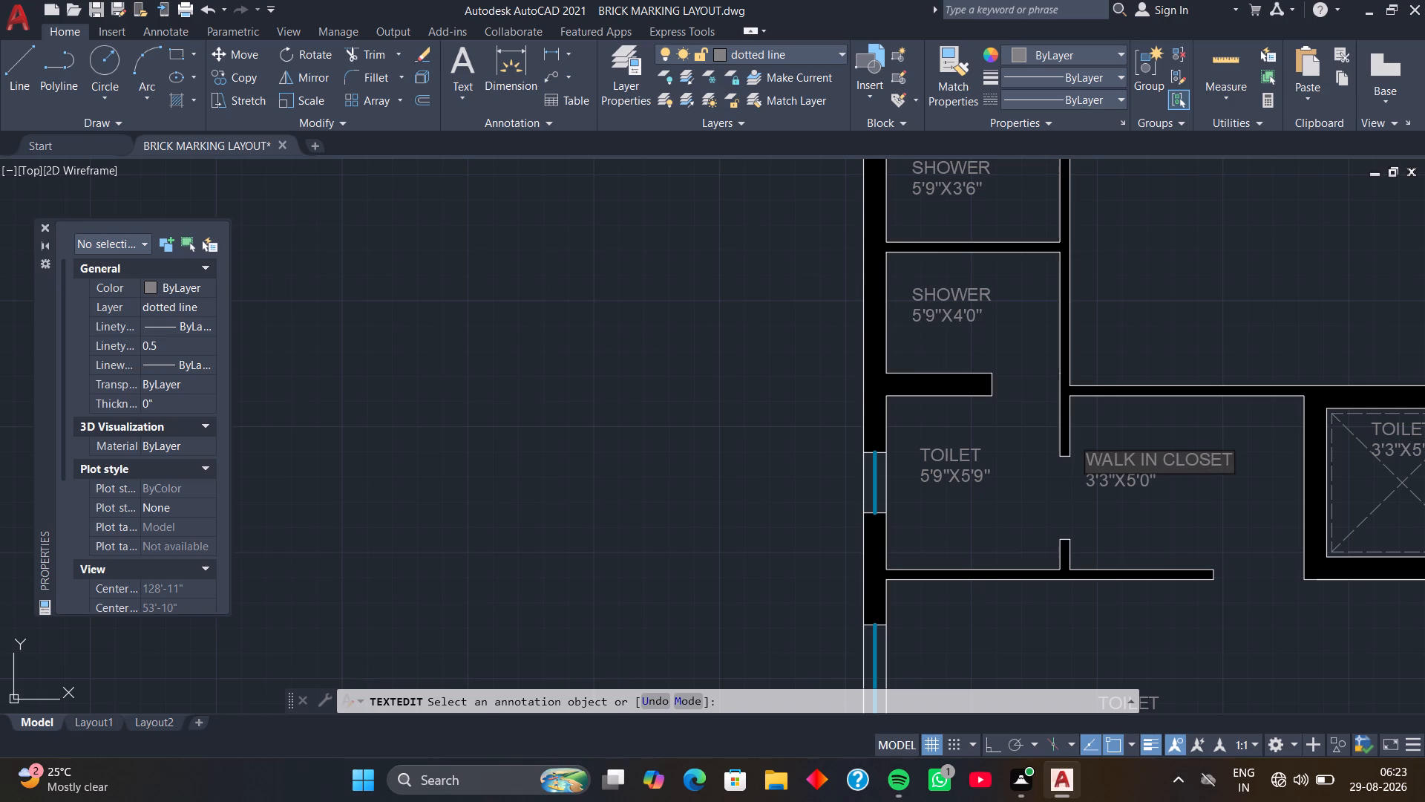
key("Return")
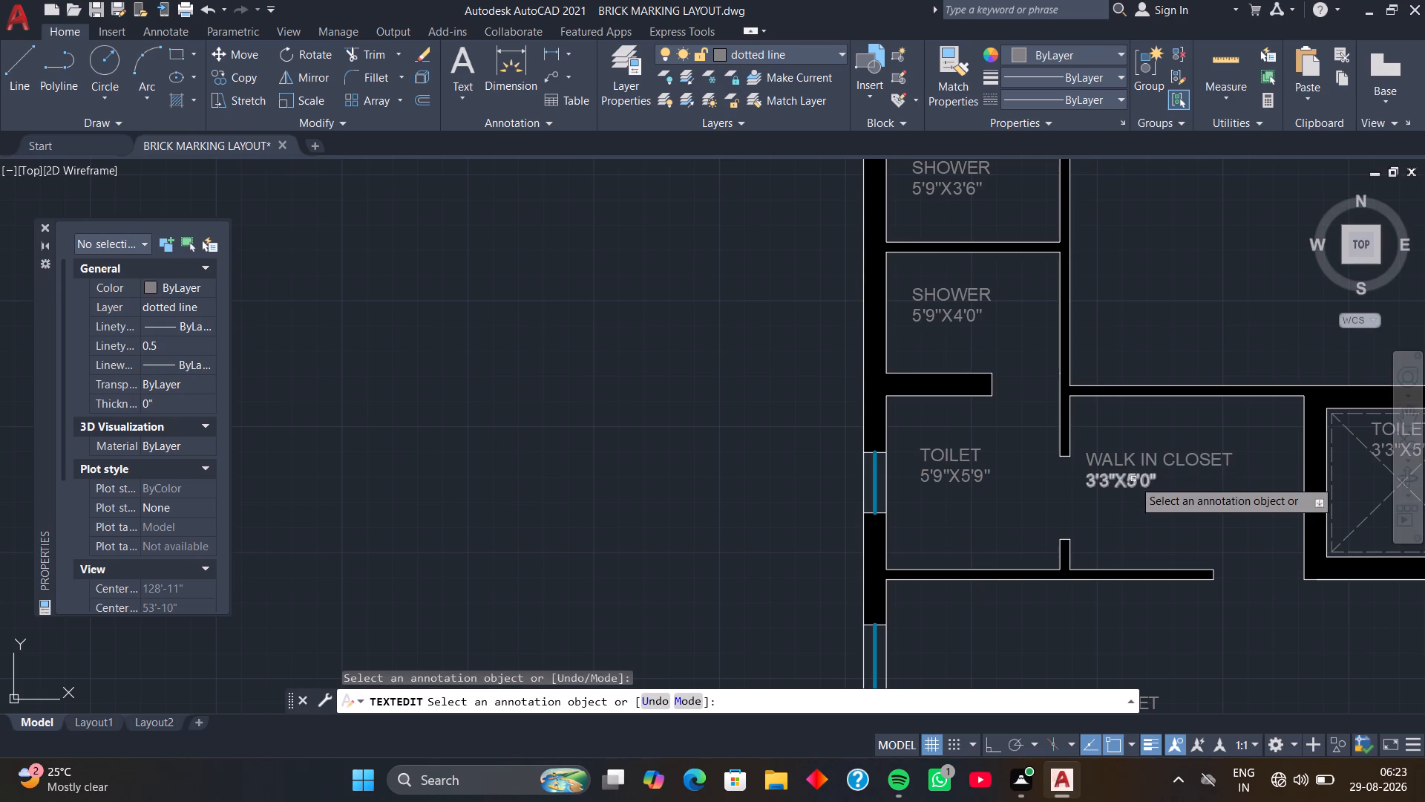
left_click(1133, 480)
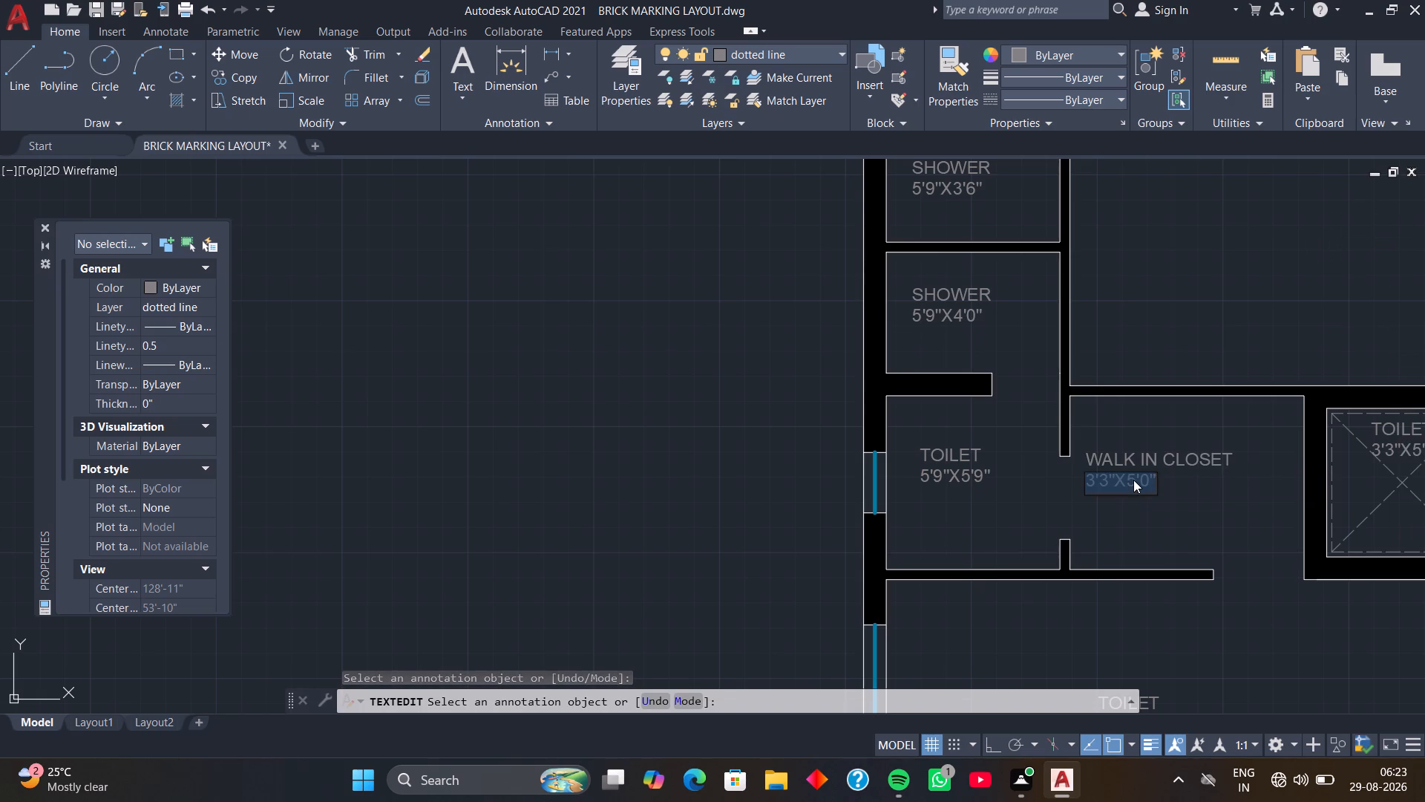
type("7'9\"")
key("x")
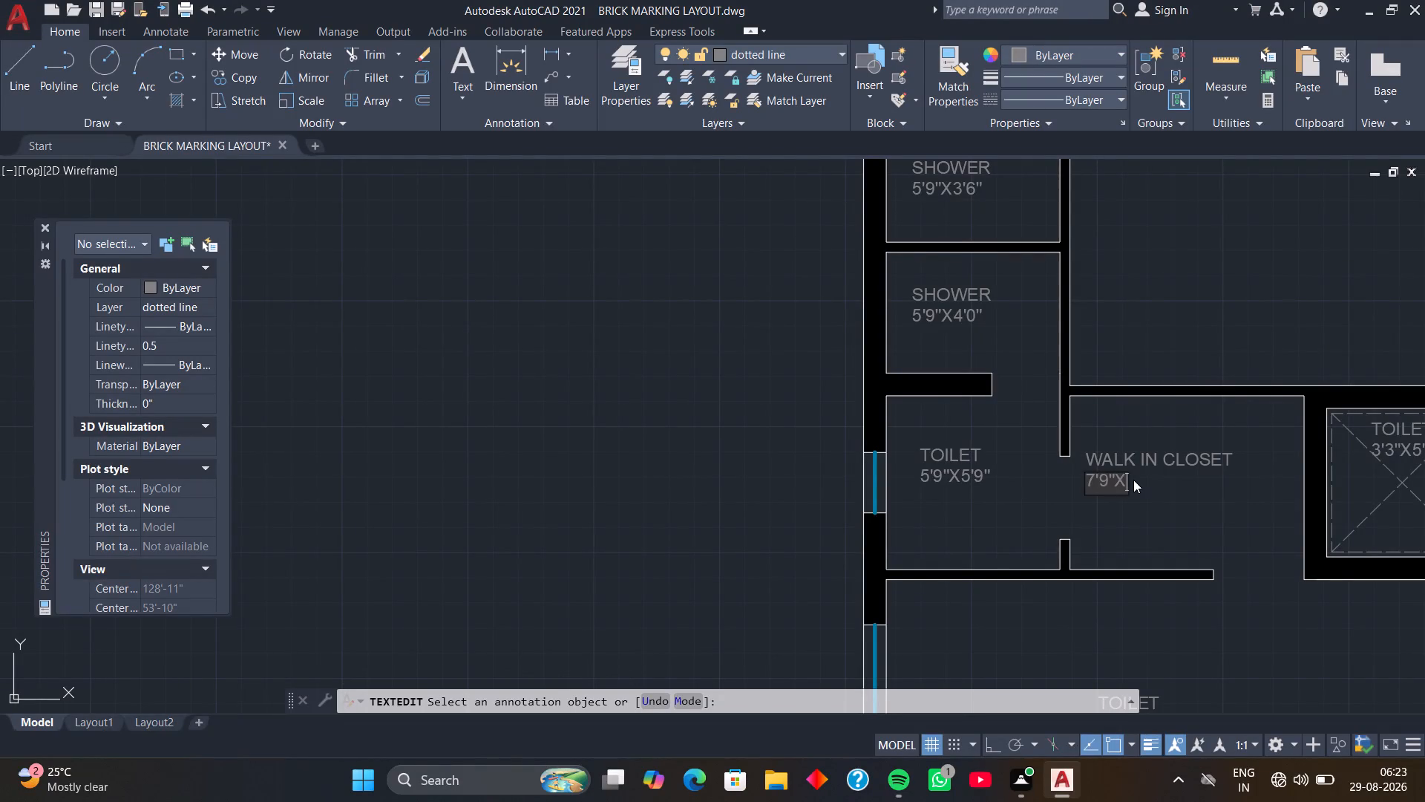
type("5'9")
key("shift+quotedbl")
key("Return")
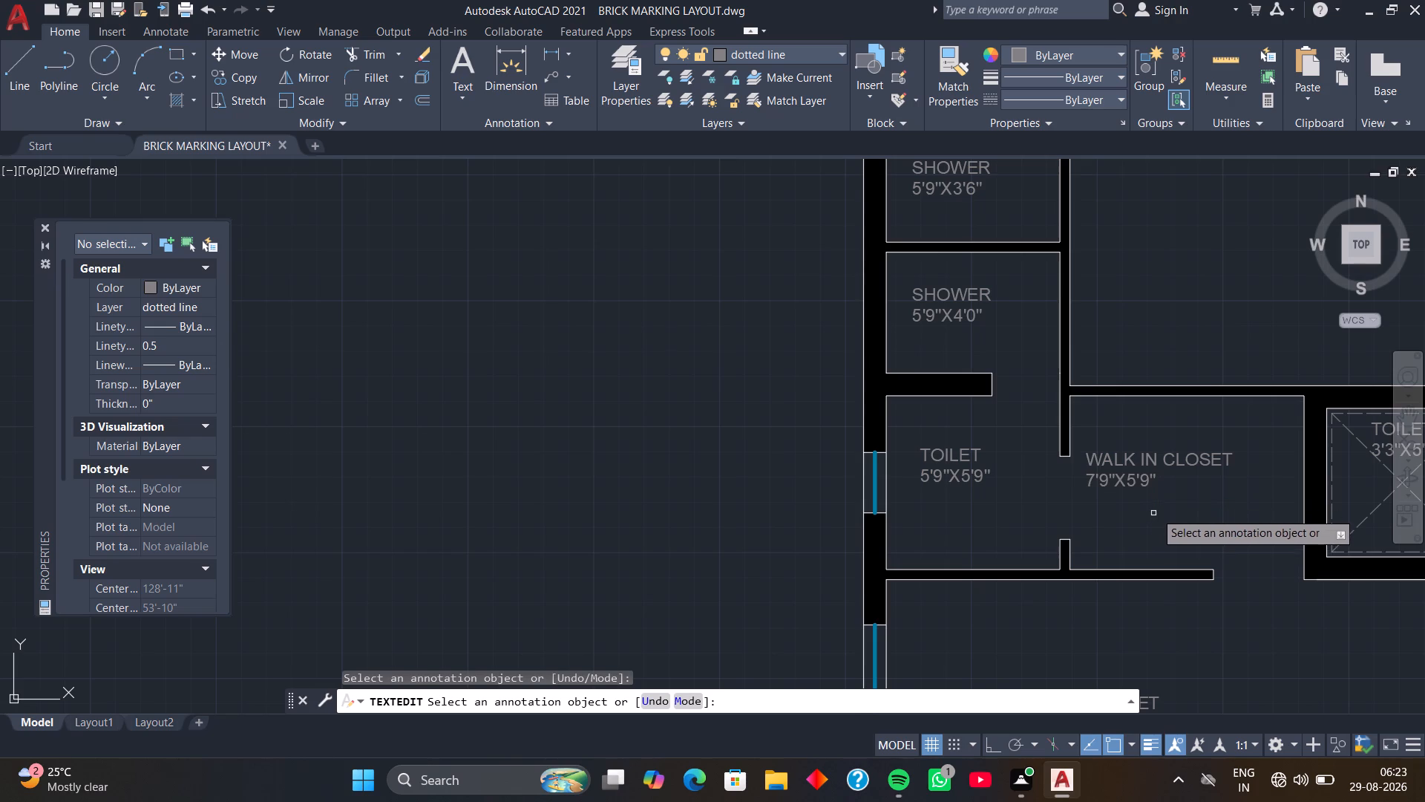
Change the toilet label in the crossed shaft beside the walk-in closet to LIFT with size 5'0"X5'0".
scroll(1156, 511, "down", 1)
middle_click_drag(1157, 509, 1129, 440)
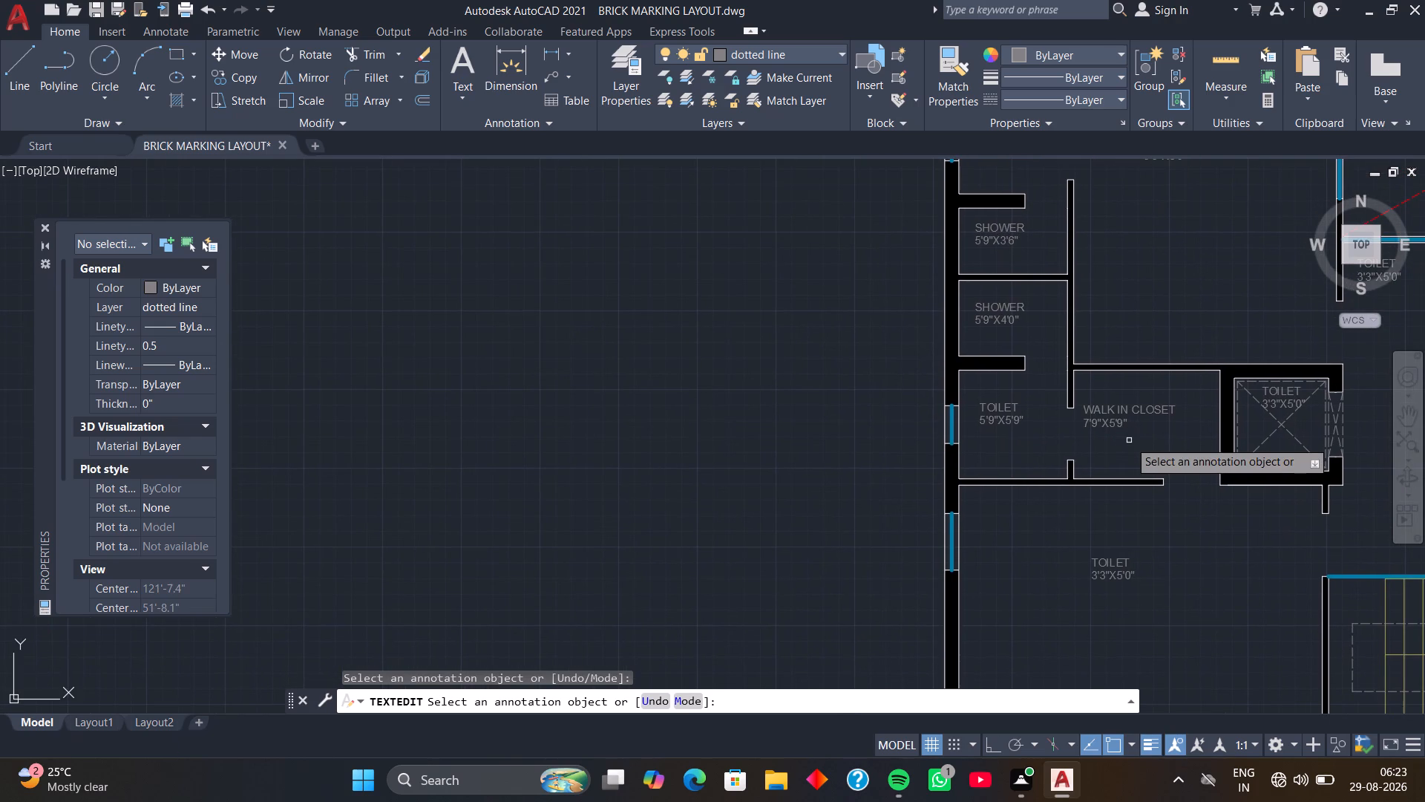
left_click(1289, 391)
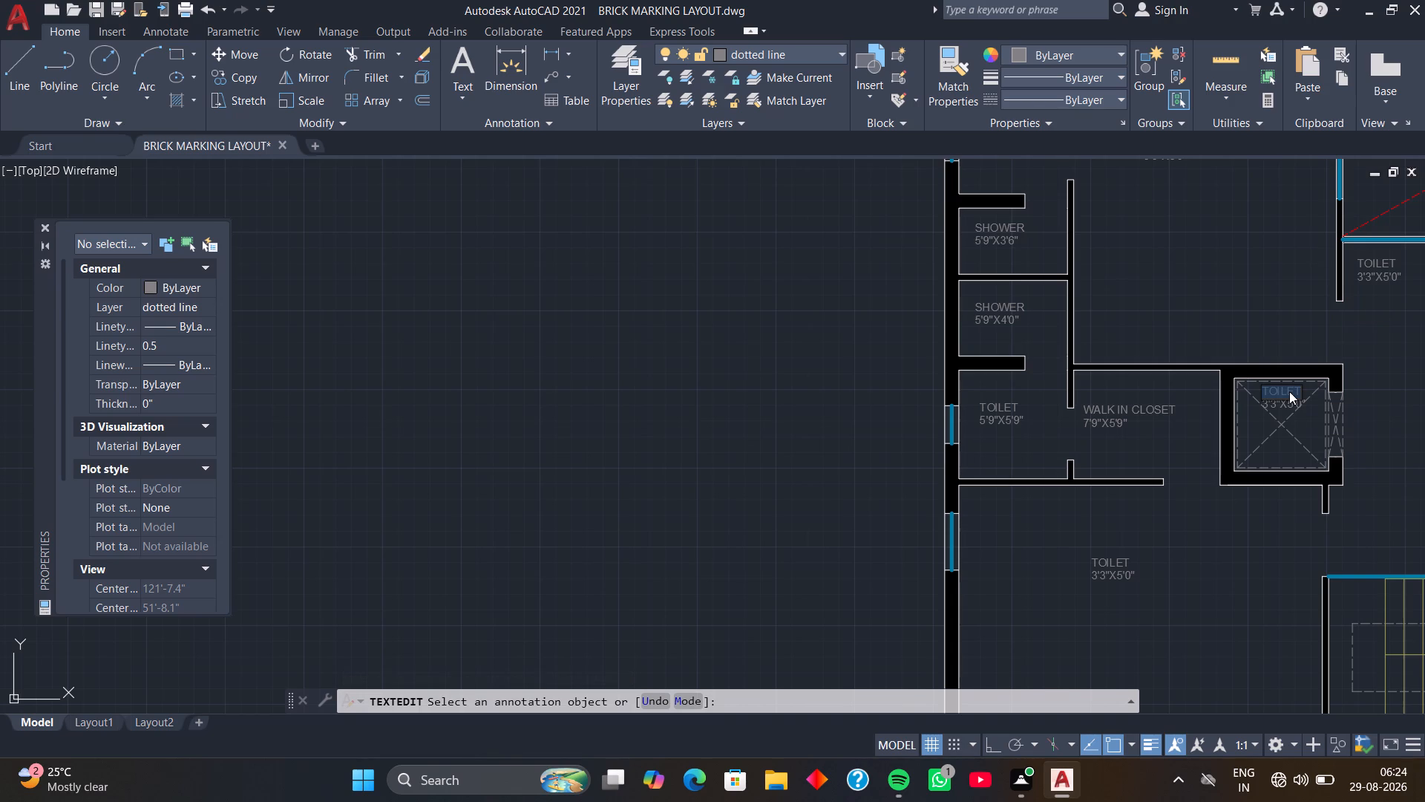
type("LIFT")
key("Return")
scroll(1289, 391, "up", 3)
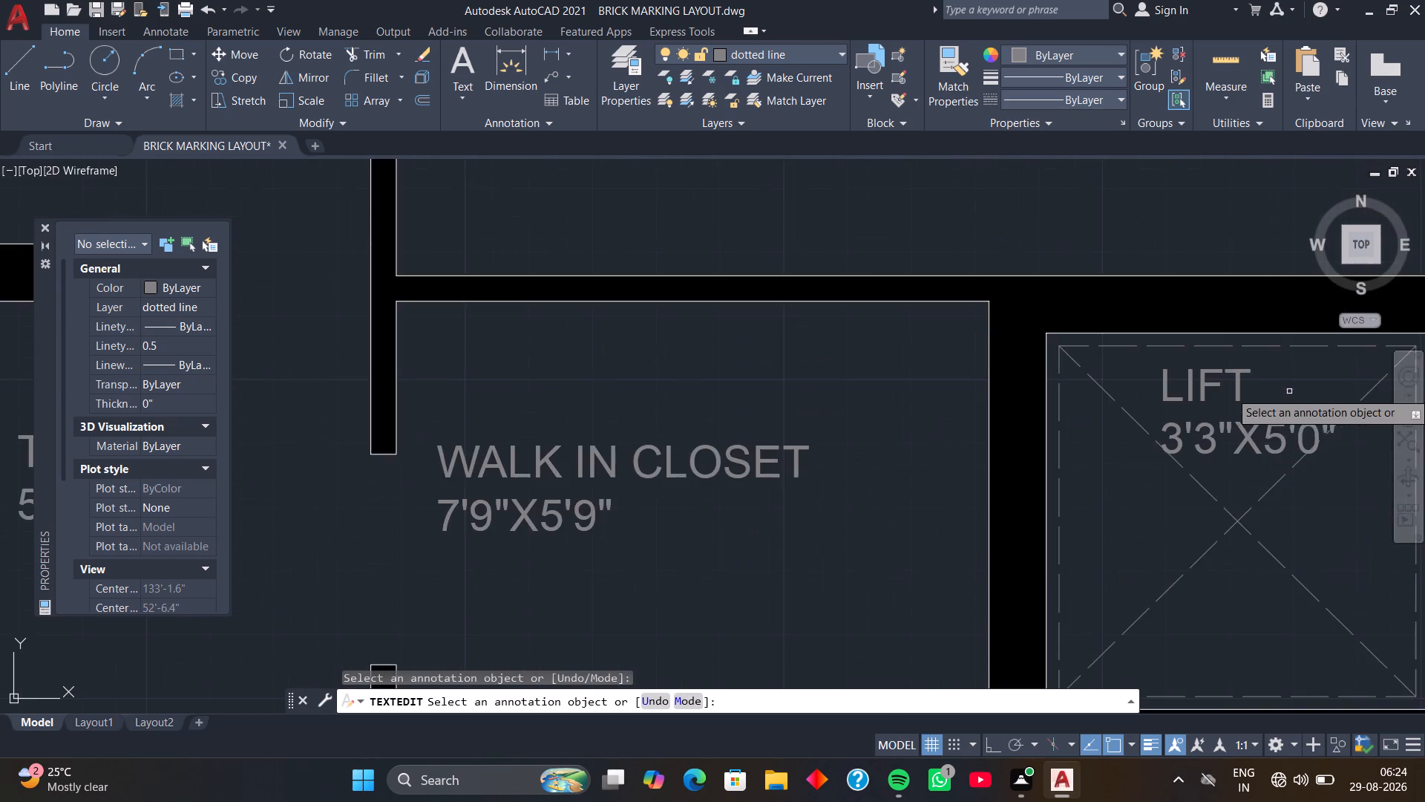
middle_click_drag(1289, 402, 1173, 402)
left_click(1166, 423)
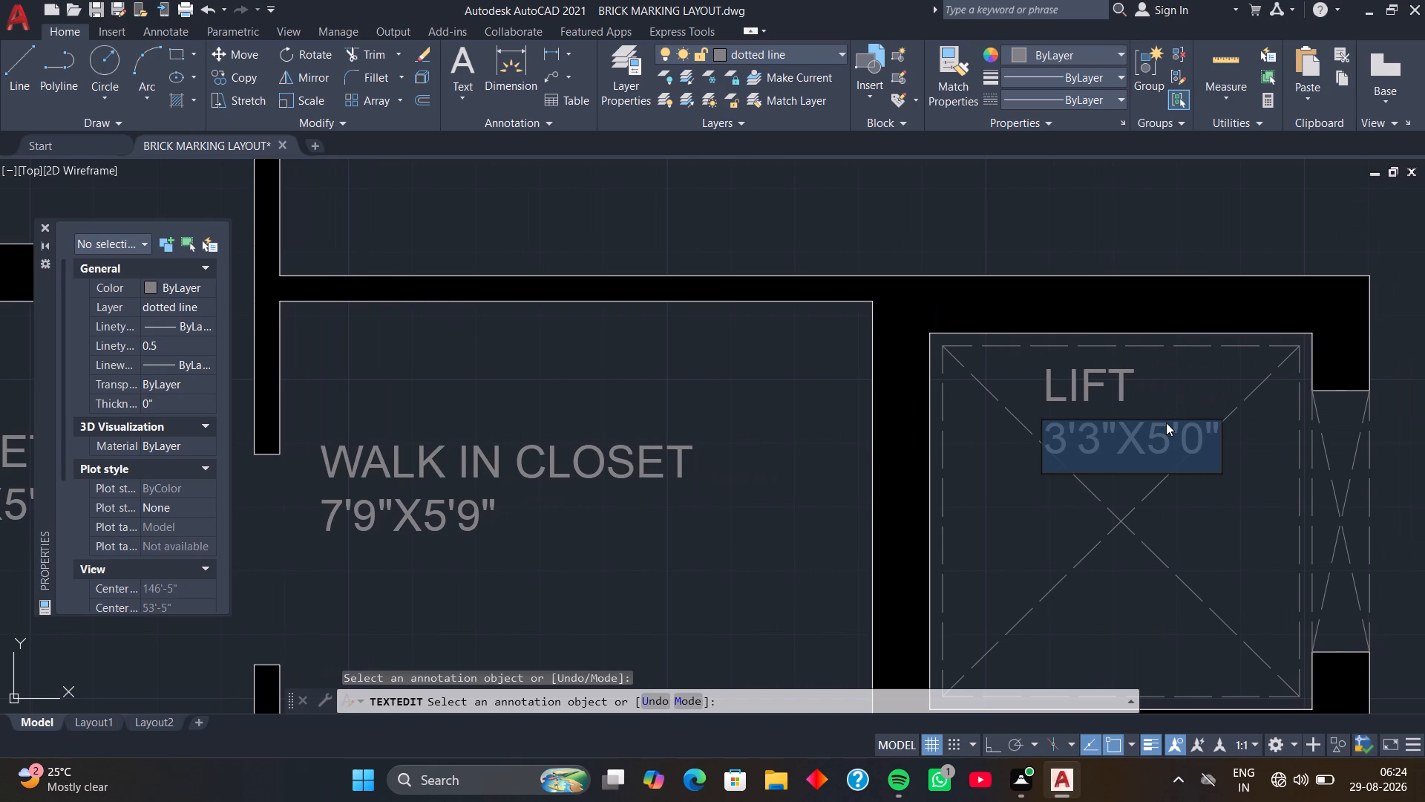
type("5'0")
type("\"X")
type("5'")
type("0\"")
key("Return")
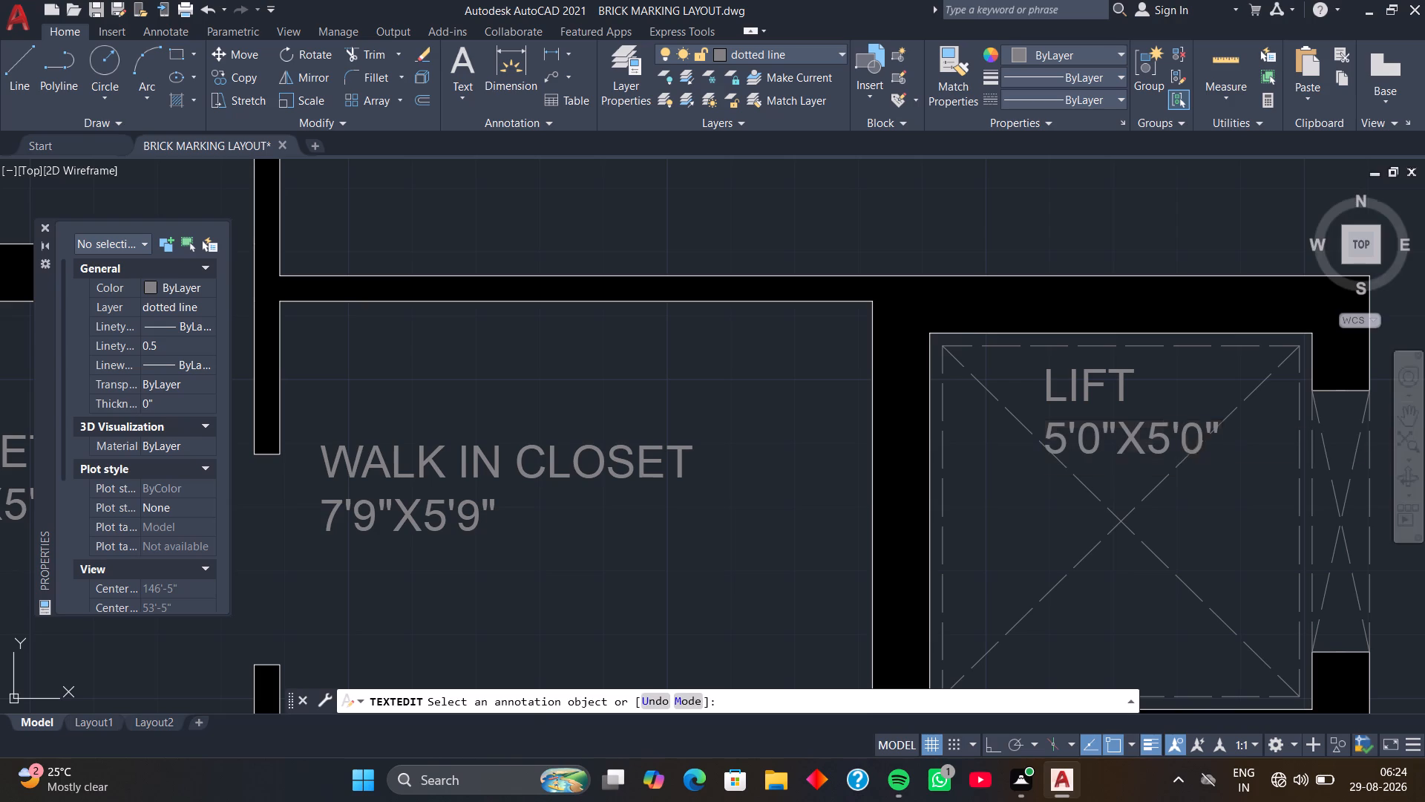
Change the toilet label in the large room below the walk-in closet to M.BED ROOM with size 19'3"X13'0".
scroll(1165, 428, "down", 3)
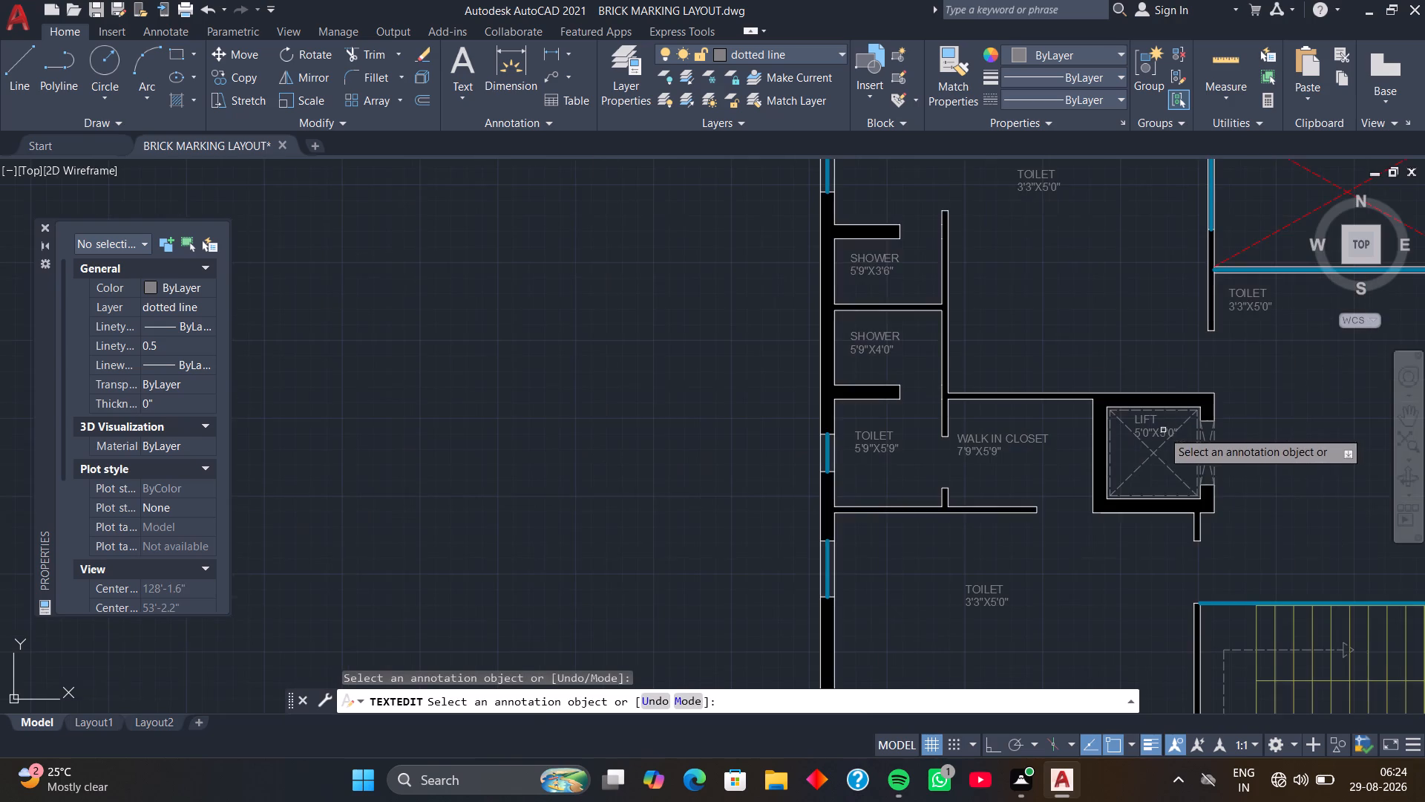
middle_click_drag(1132, 469, 1136, 385)
scroll(1012, 506, "up", 2)
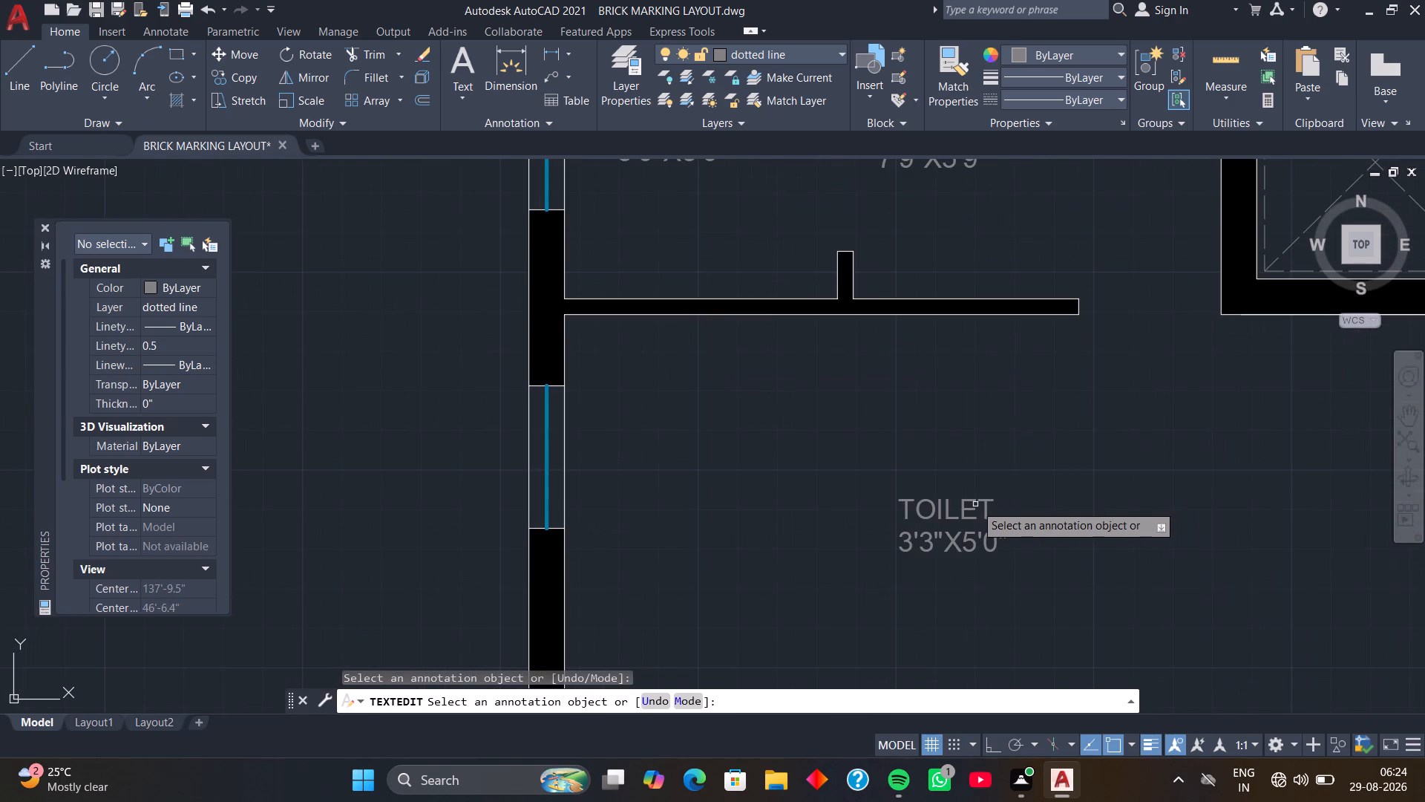
left_click(968, 506)
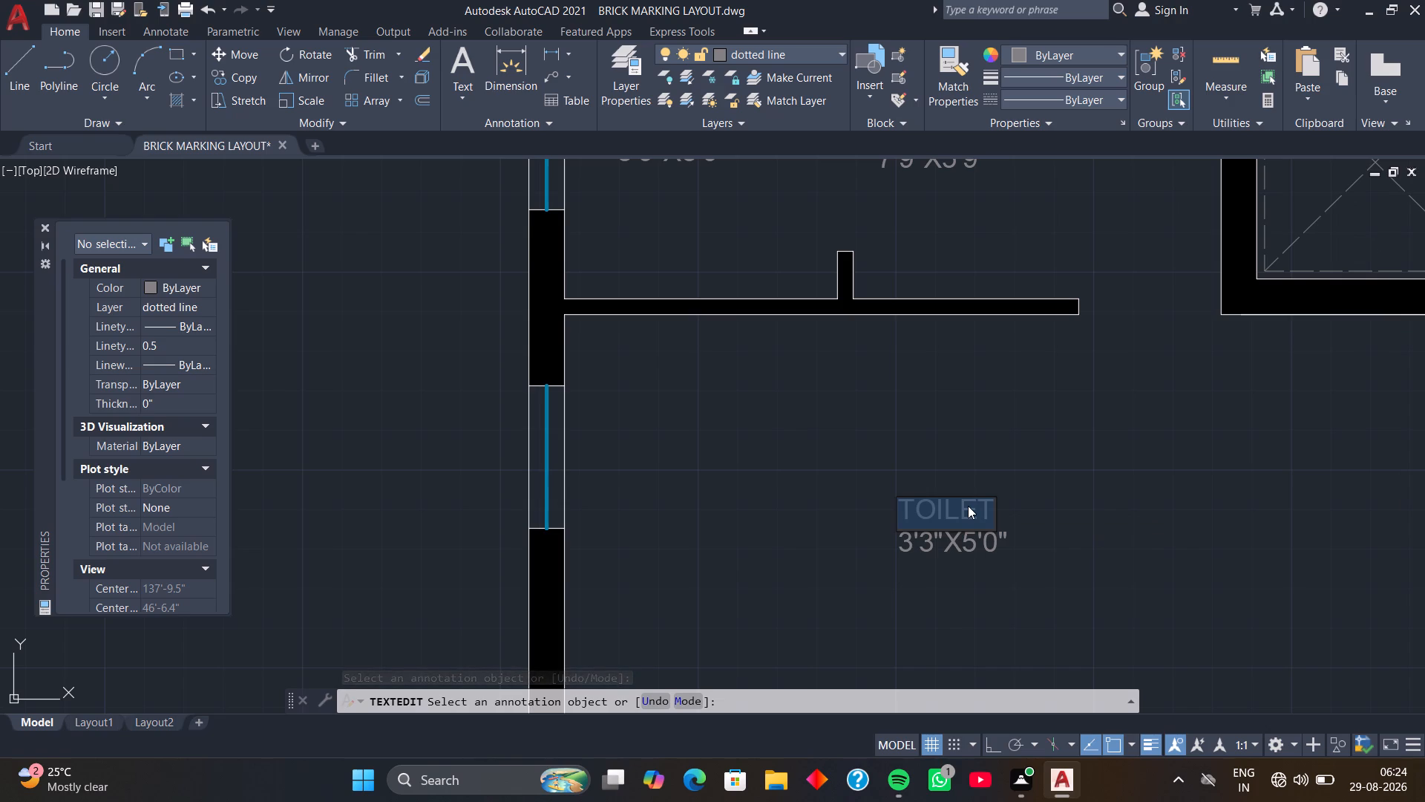
type("M.")
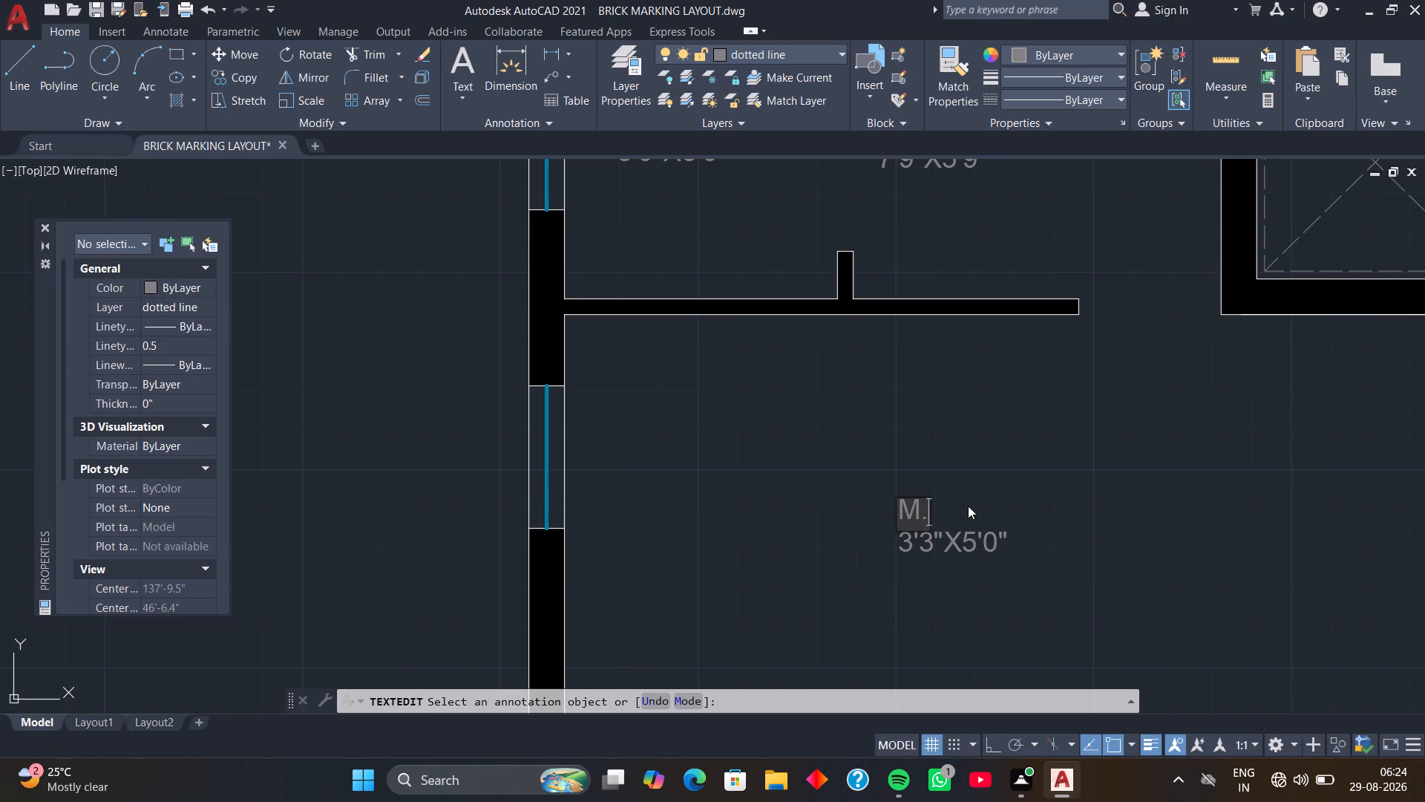
type("BED")
key("space")
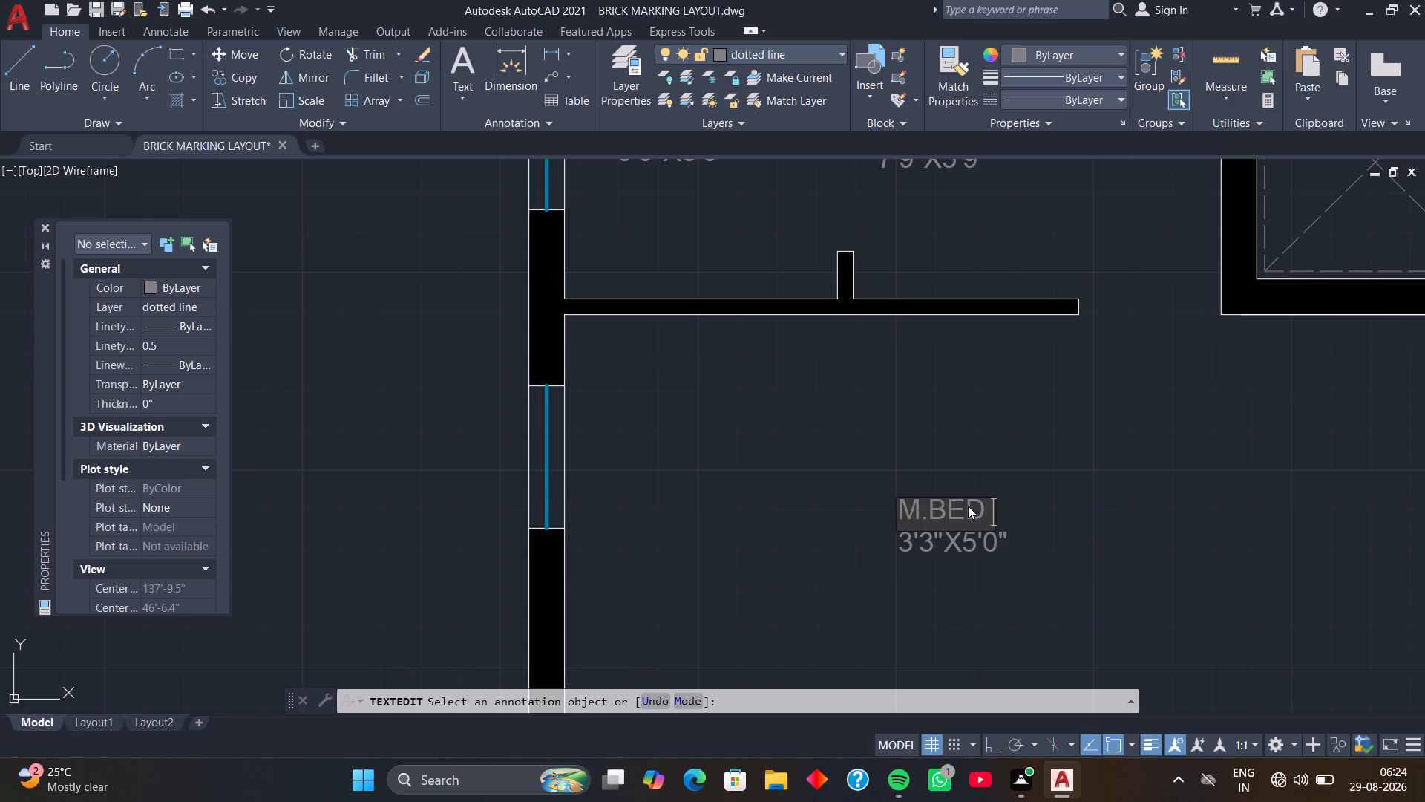
type("ROO")
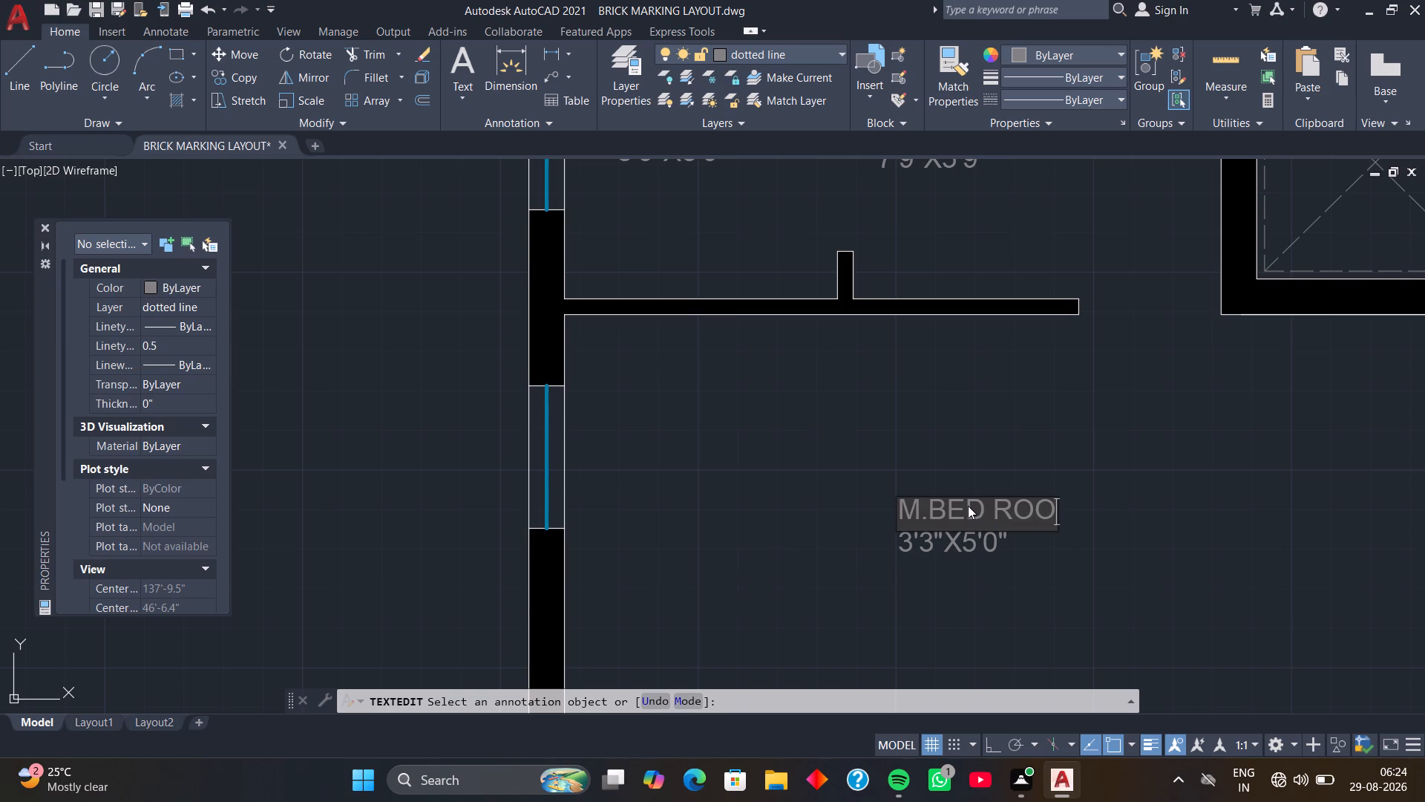
key("m")
key("Return")
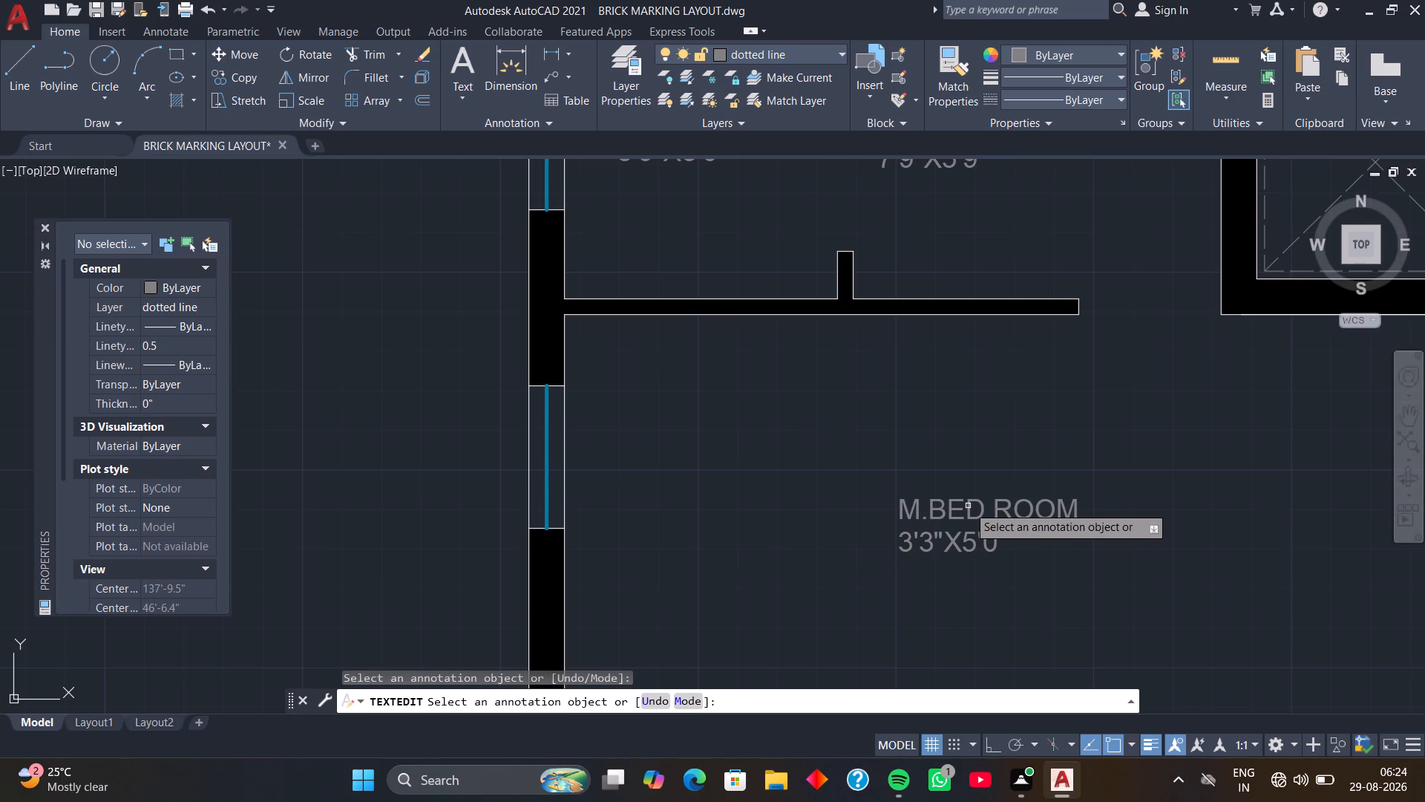
left_click(977, 546)
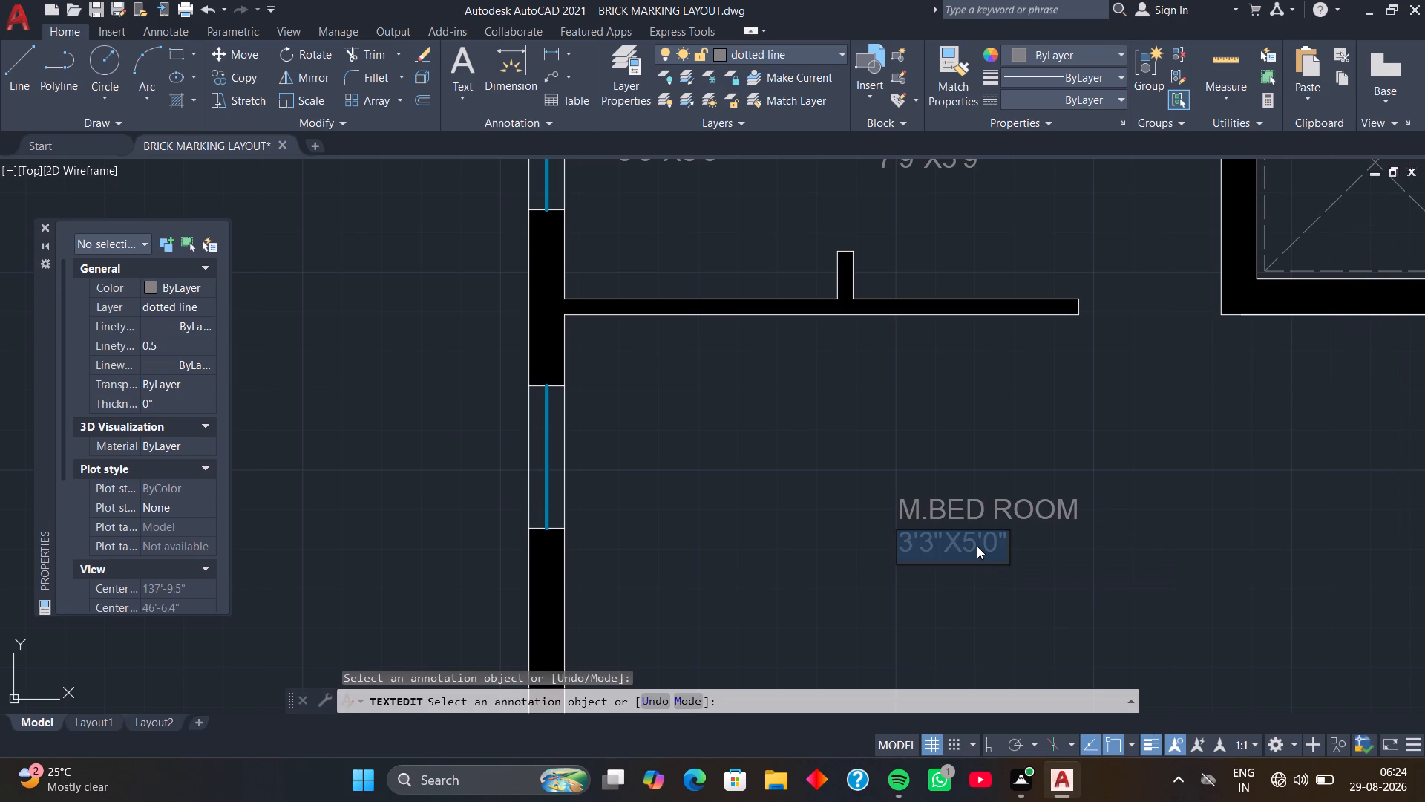
type("19")
key("apostrophe")
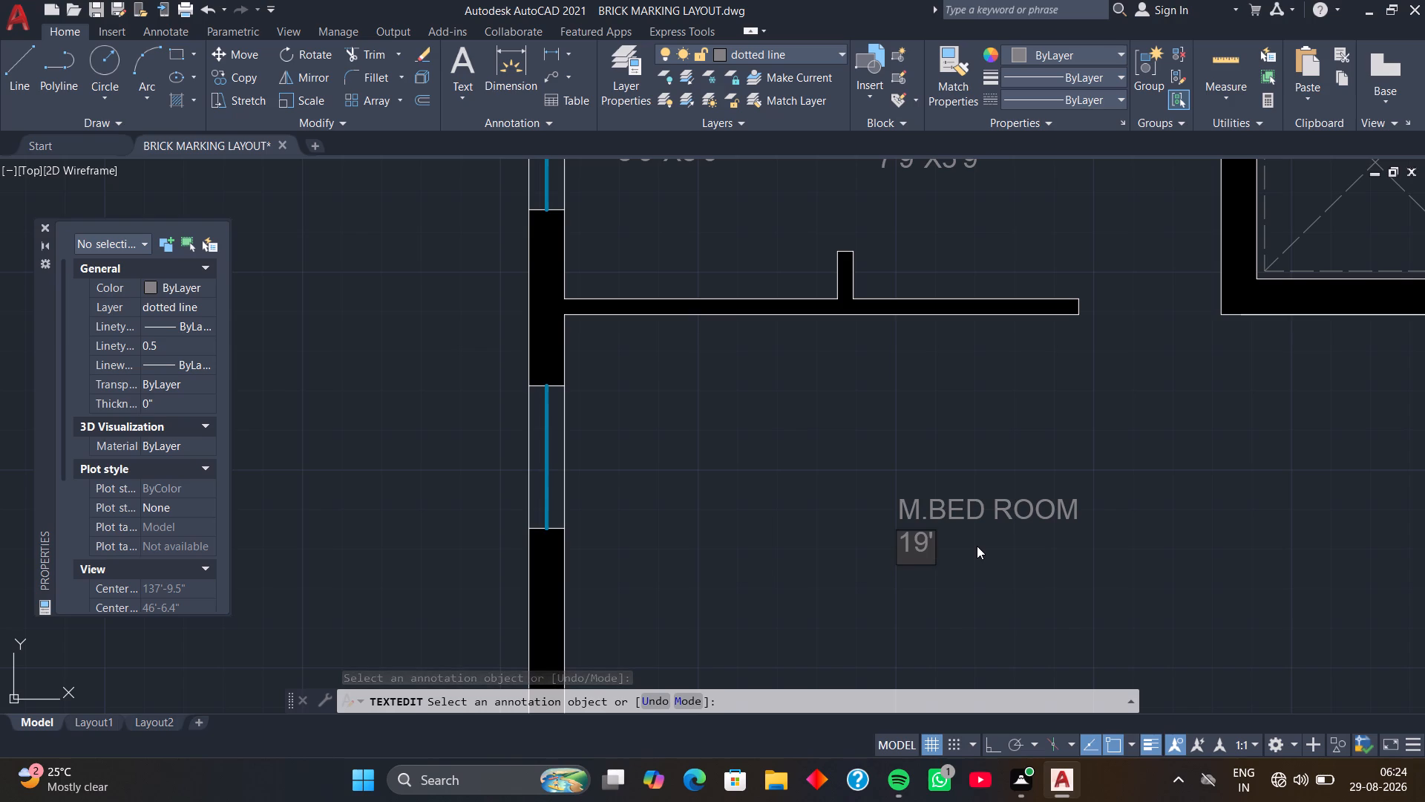
key("3")
type("\"X")
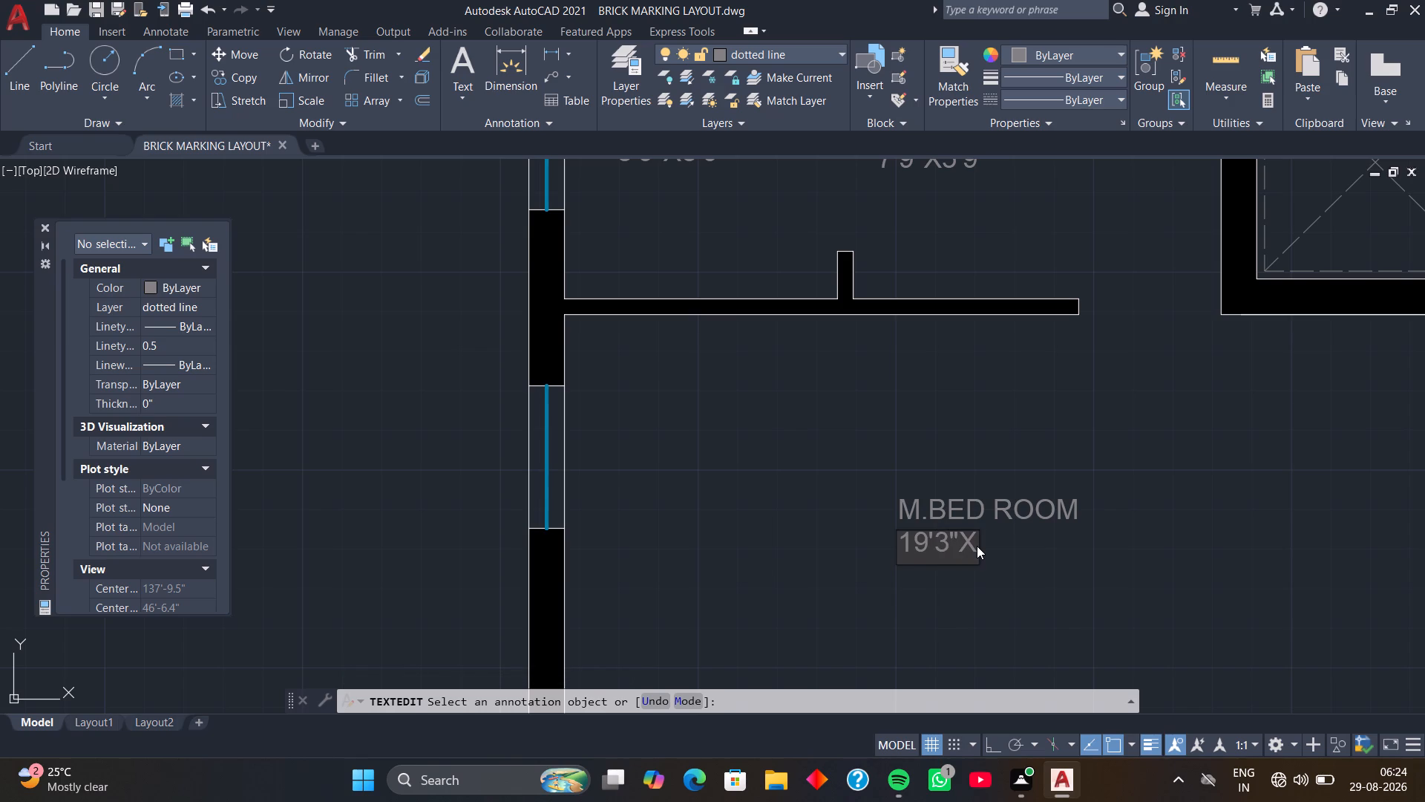
type("13'0")
key("shift+quotedbl")
key("Return")
Change the toilet label in the large room beside the 5'9"x5'9" toilet and first shower to BED ROOM 3, size 13'11"X14'9".
scroll(983, 521, "down", 1)
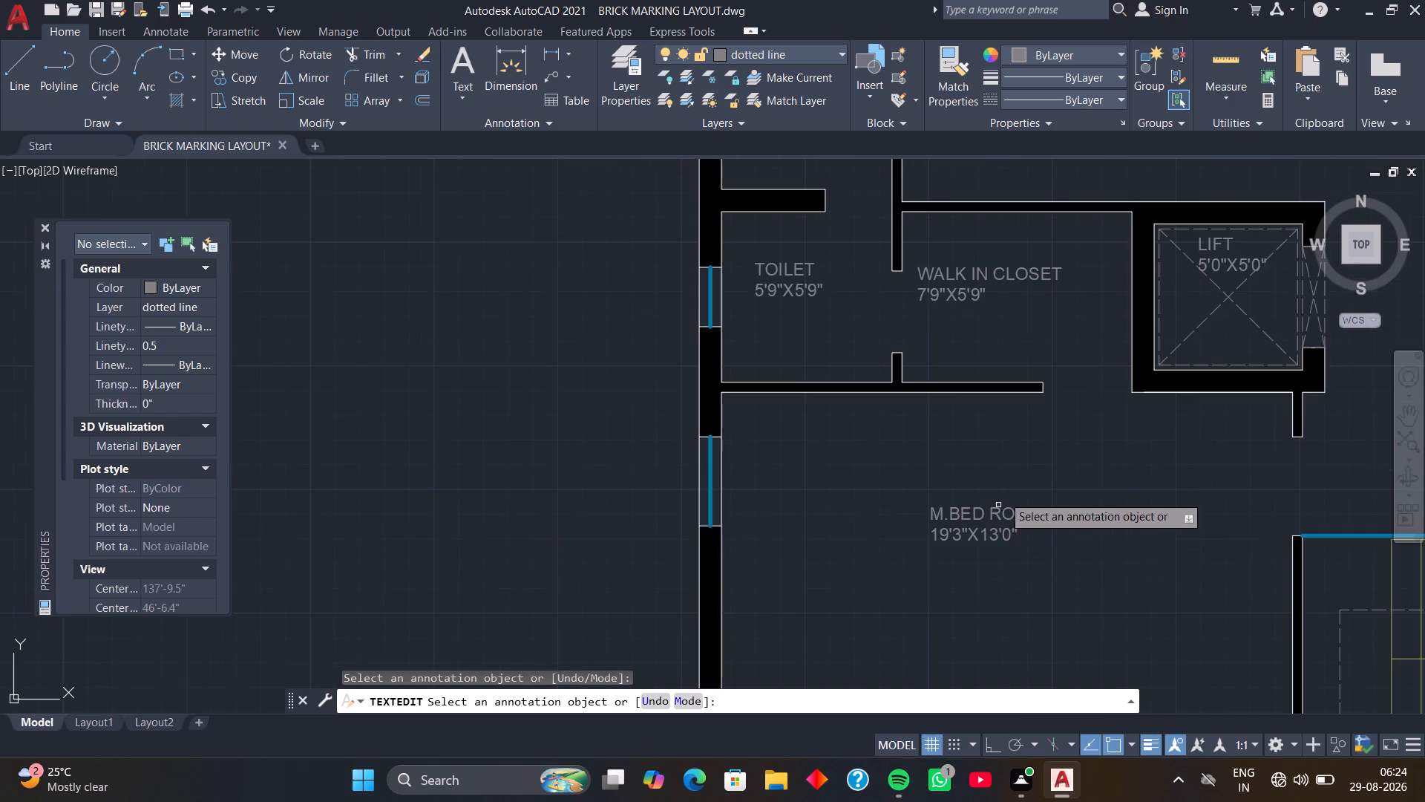
scroll(1015, 475, "down", 2)
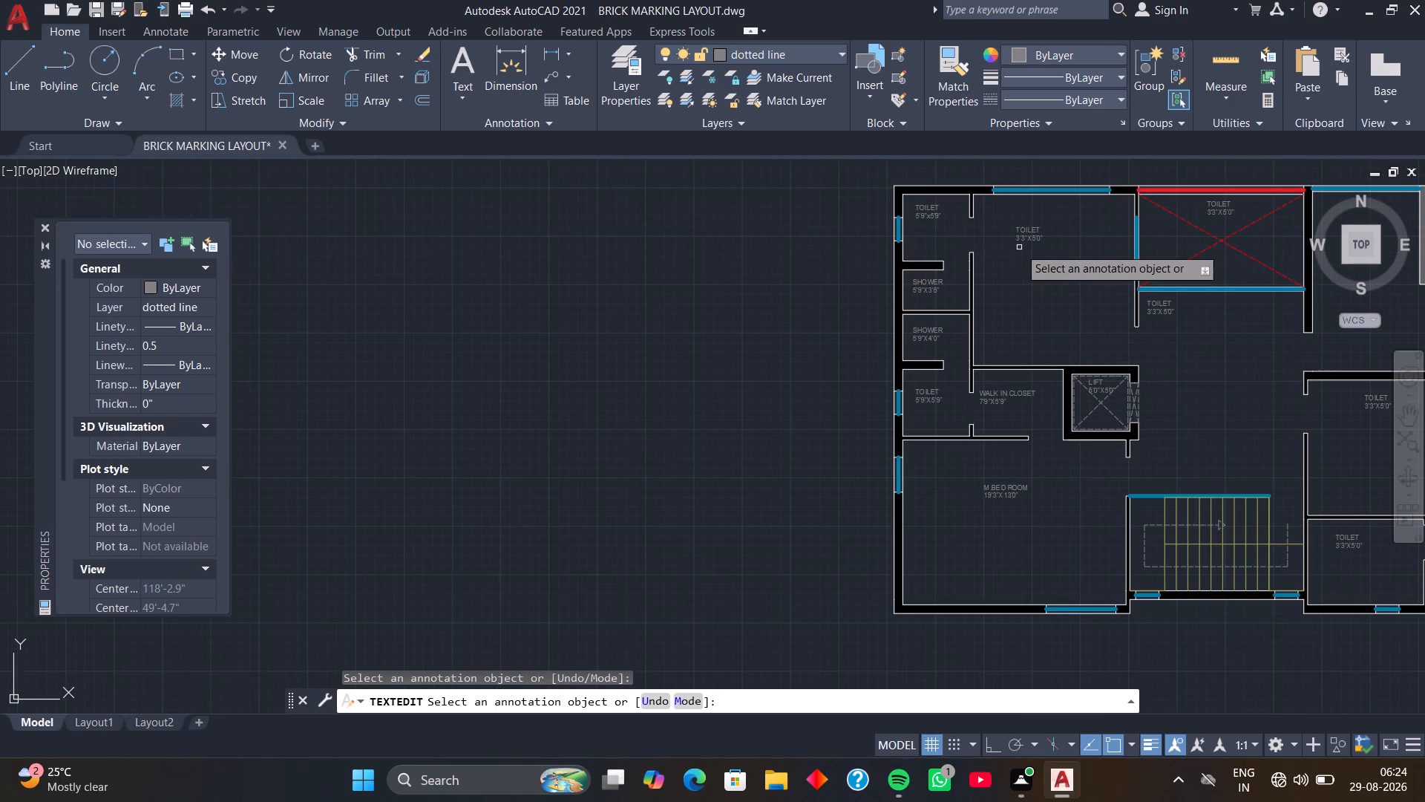
middle_click_drag(1019, 247, 993, 365)
scroll(993, 354, "up", 3)
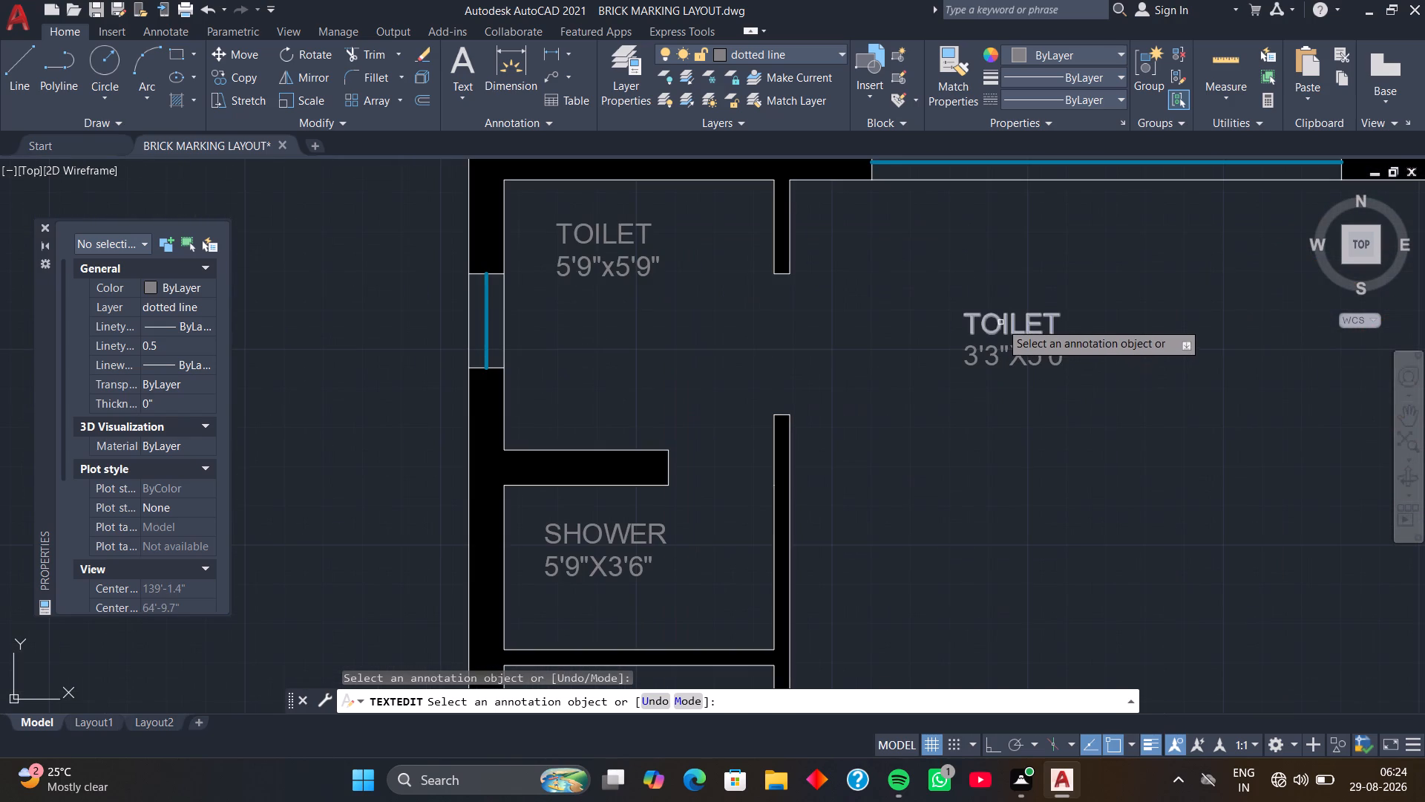
left_click(1000, 322)
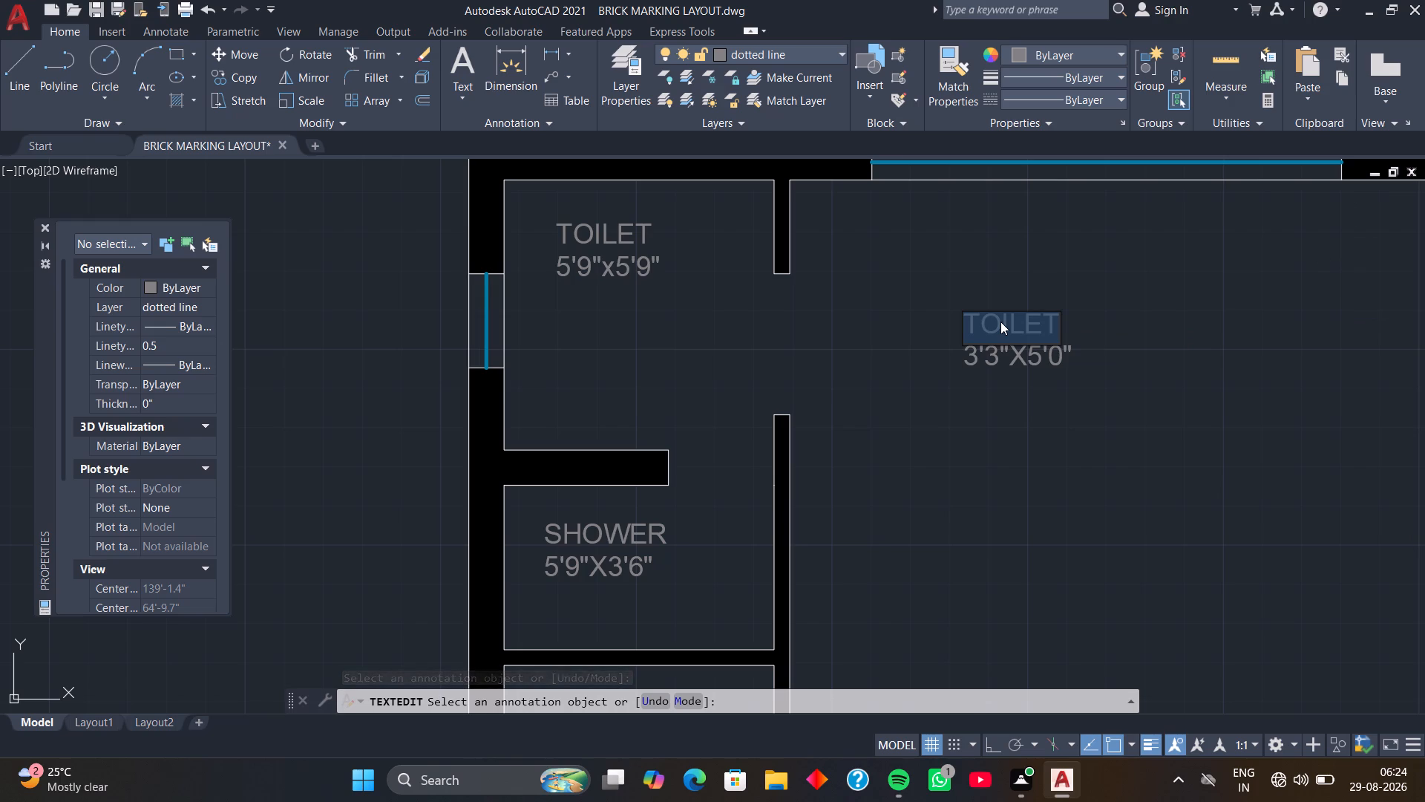
type("BED ROO")
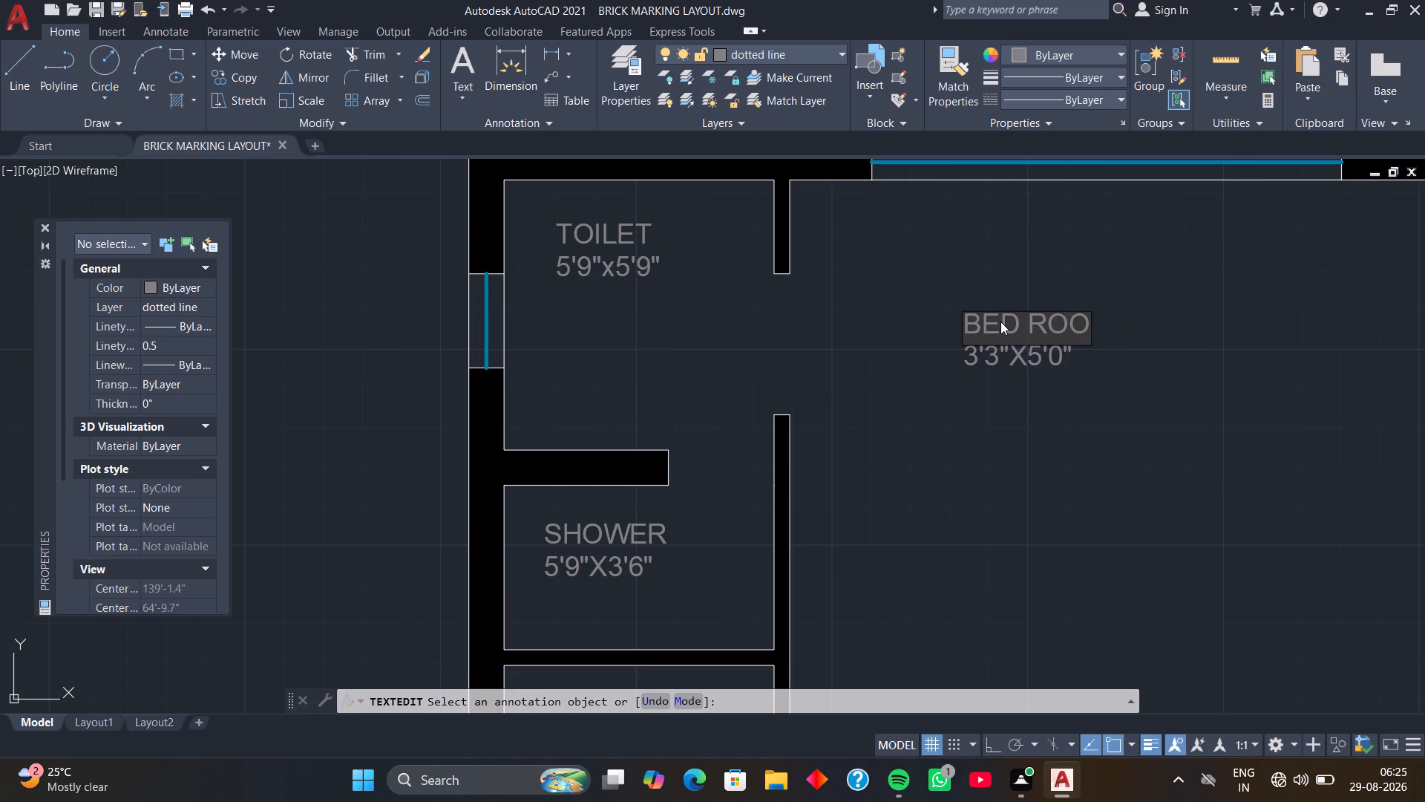
type("M")
key("space")
key("3")
key("Return")
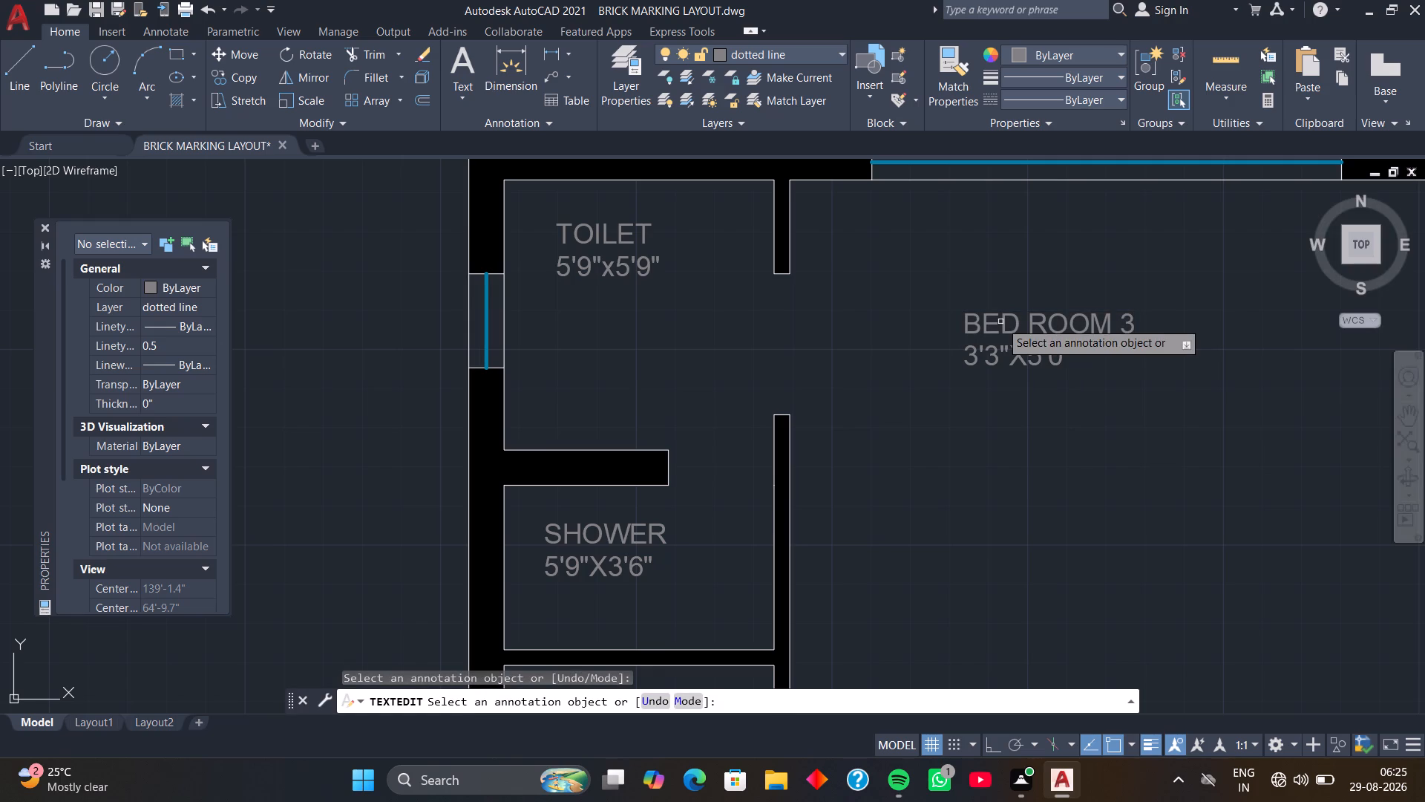
left_click(1013, 361)
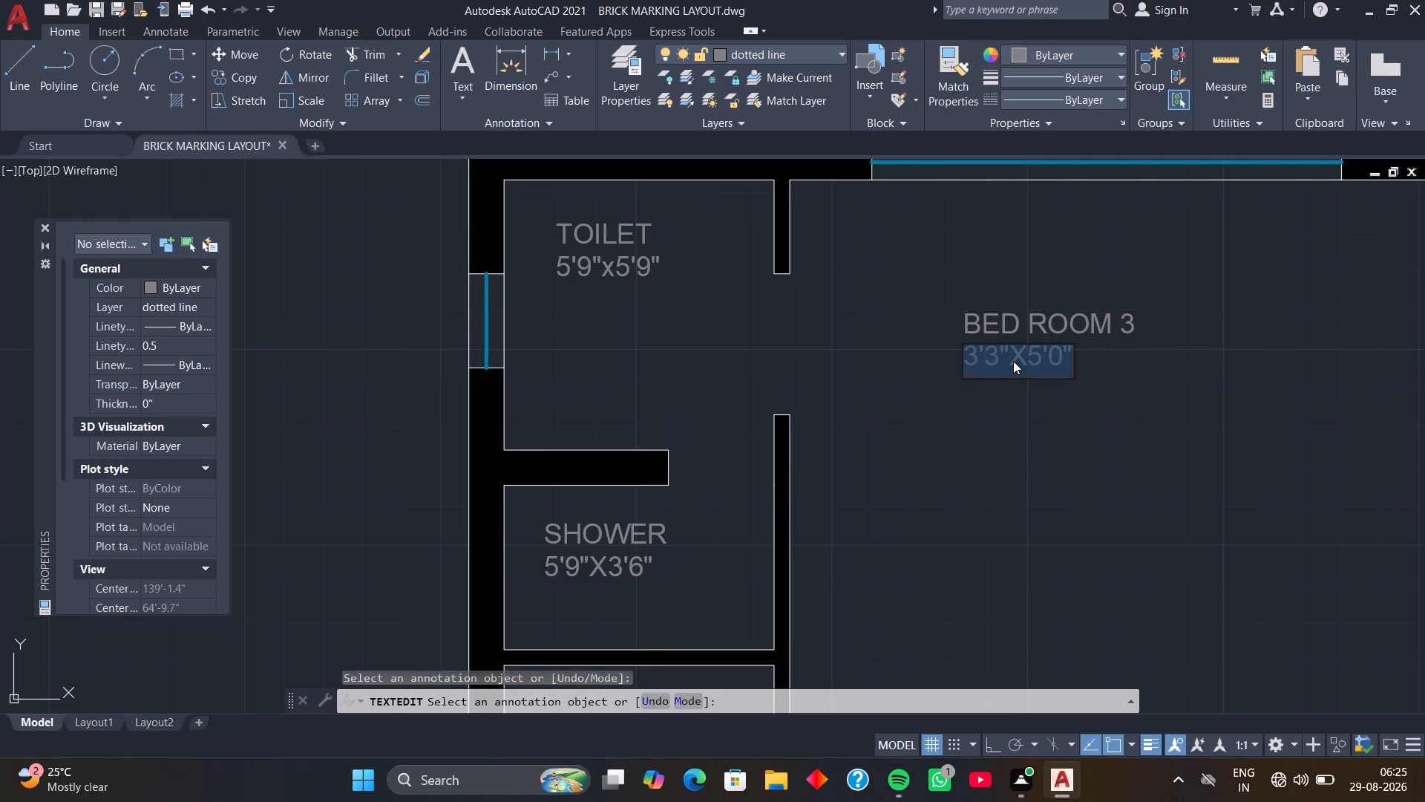
type("13'11")
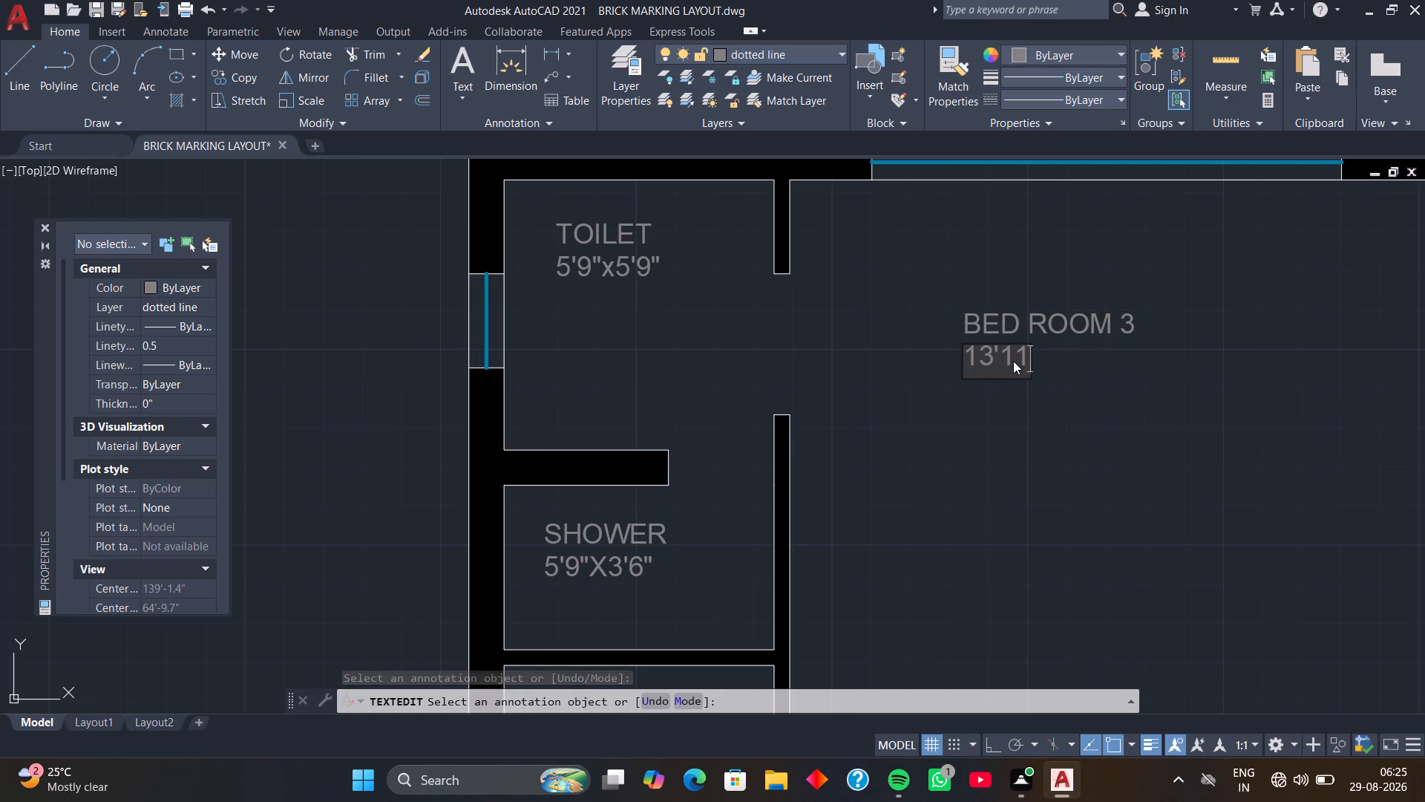
key("shift+quotedbl")
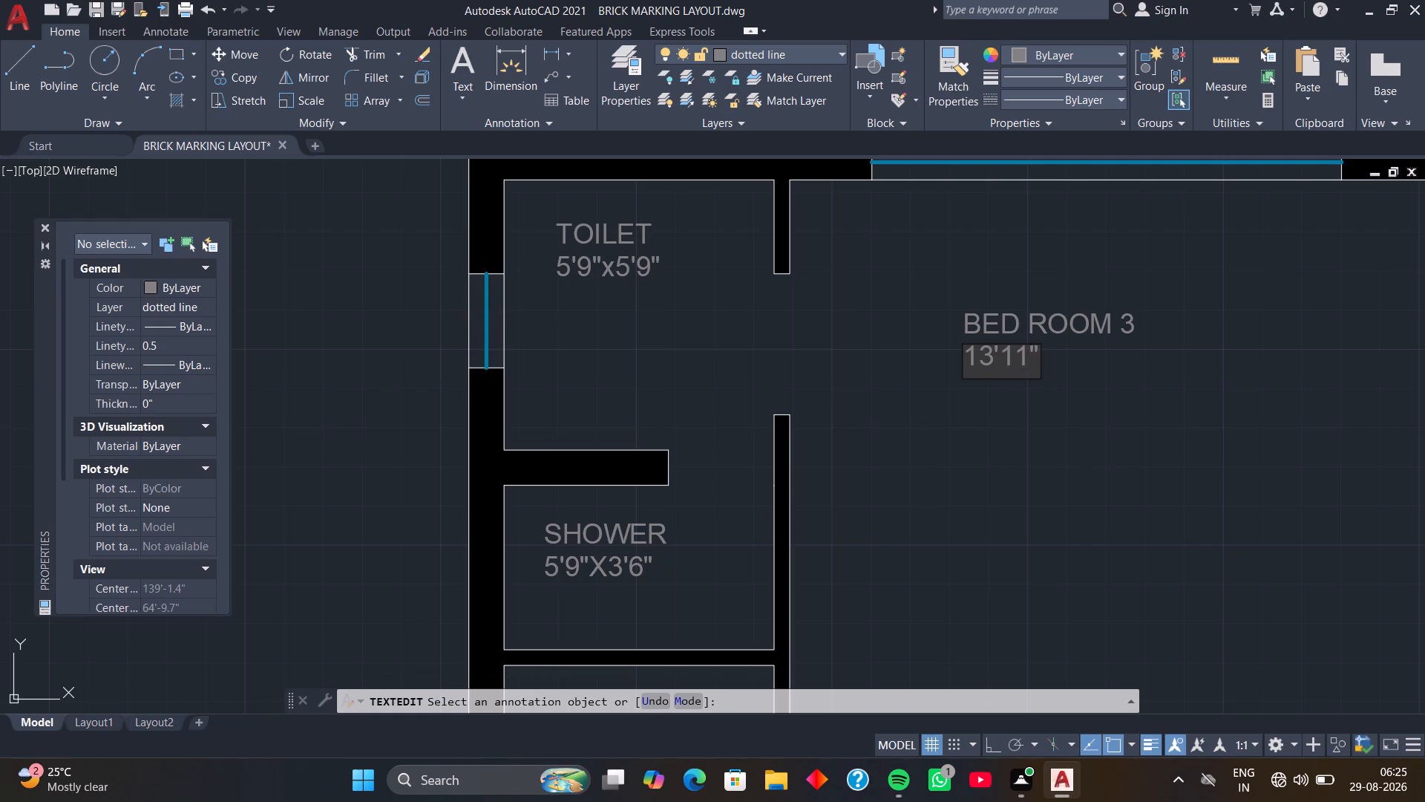
key("x")
type("14'")
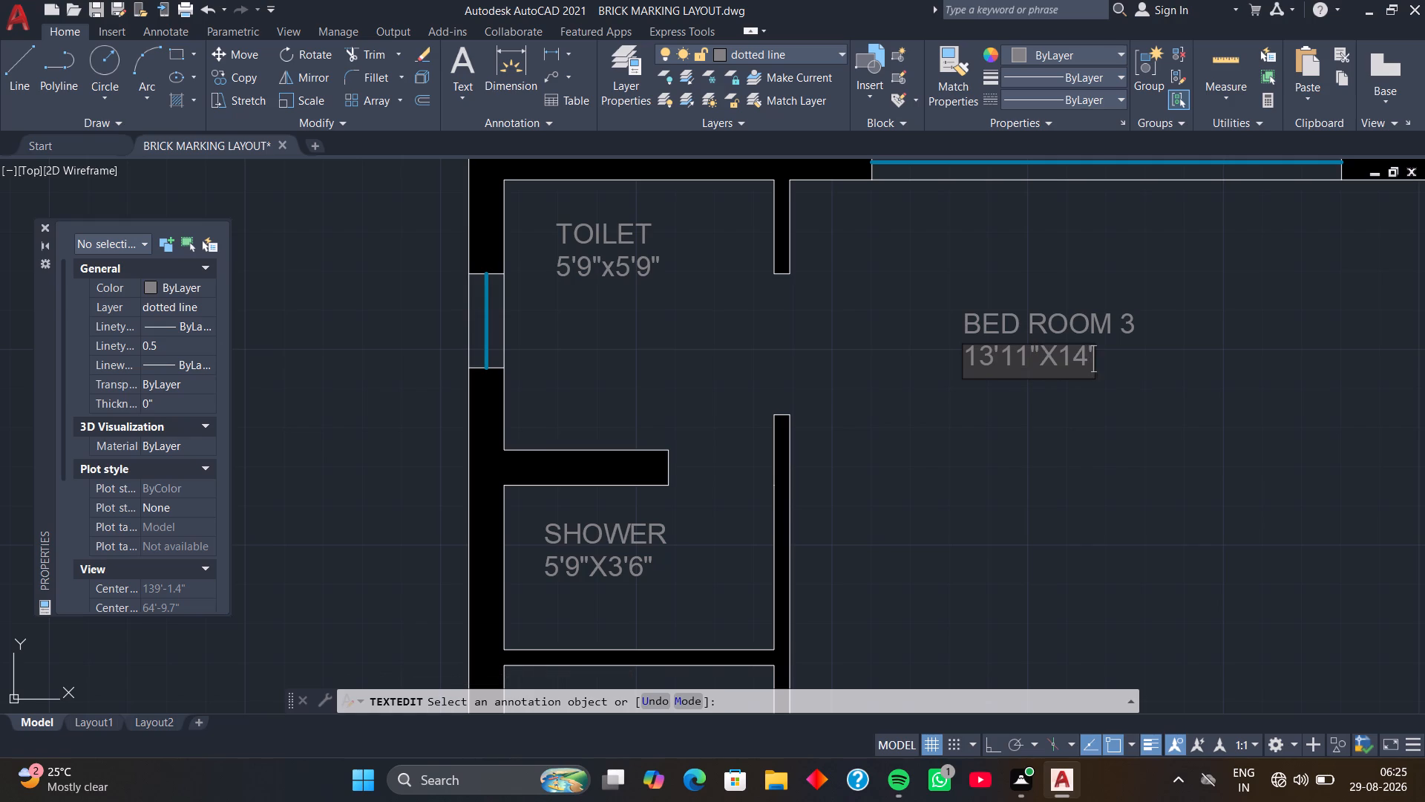
key("9")
key("shift+quotedbl")
key("Return")
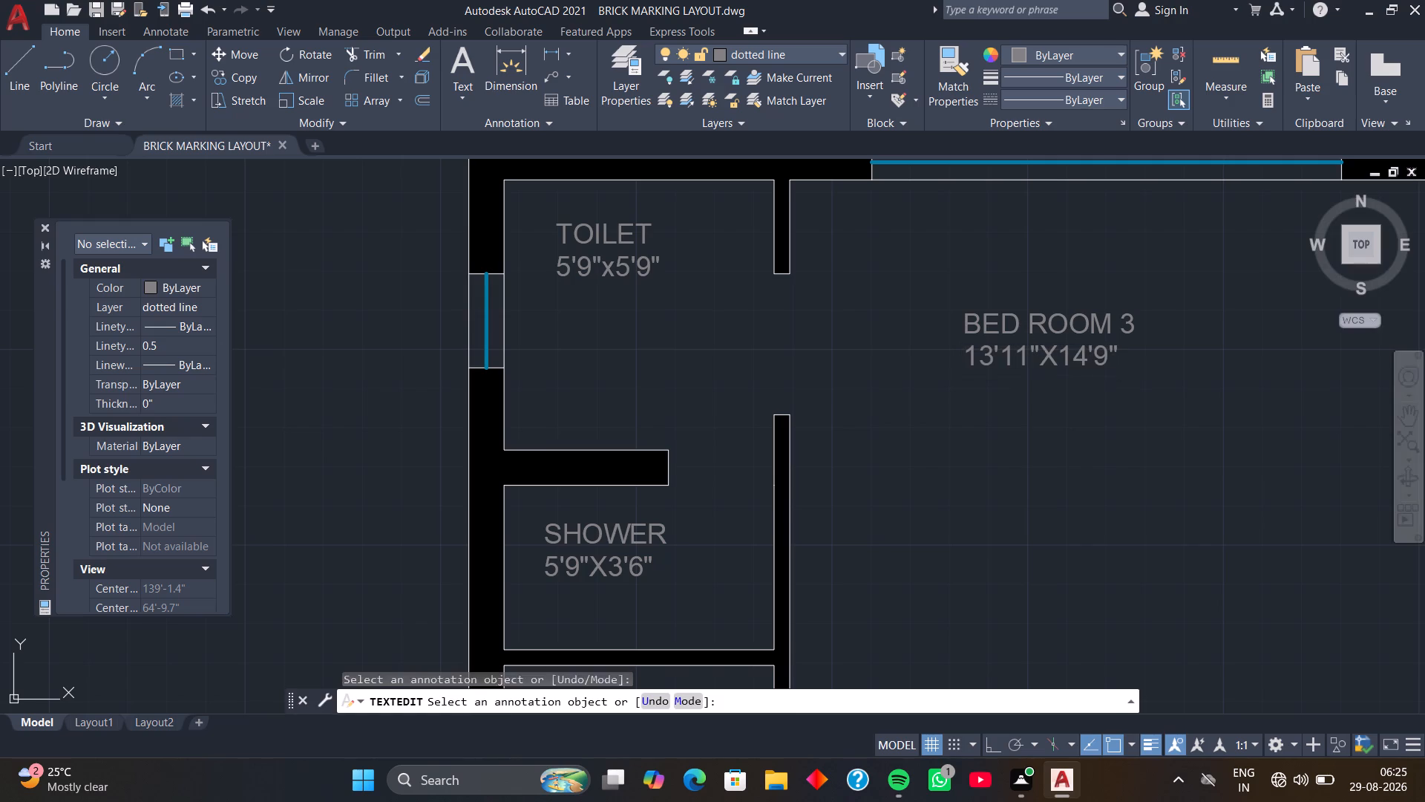
Change the toilet label in the red-crossed area beside bedroom 3 to CUT OUT with size 14'3"X8'0".
scroll(1101, 450, "down", 4)
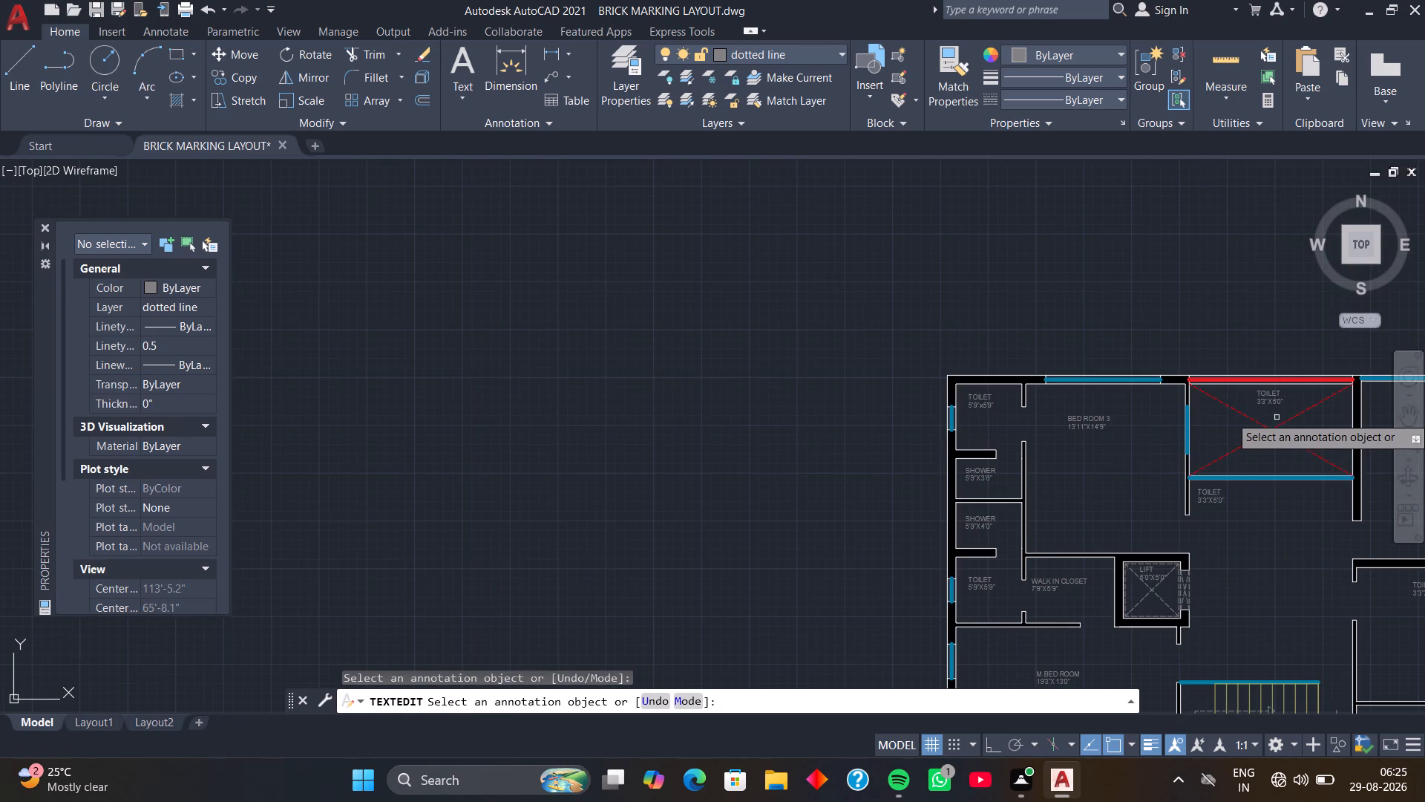
scroll(1283, 416, "up", 3)
left_click(1244, 318)
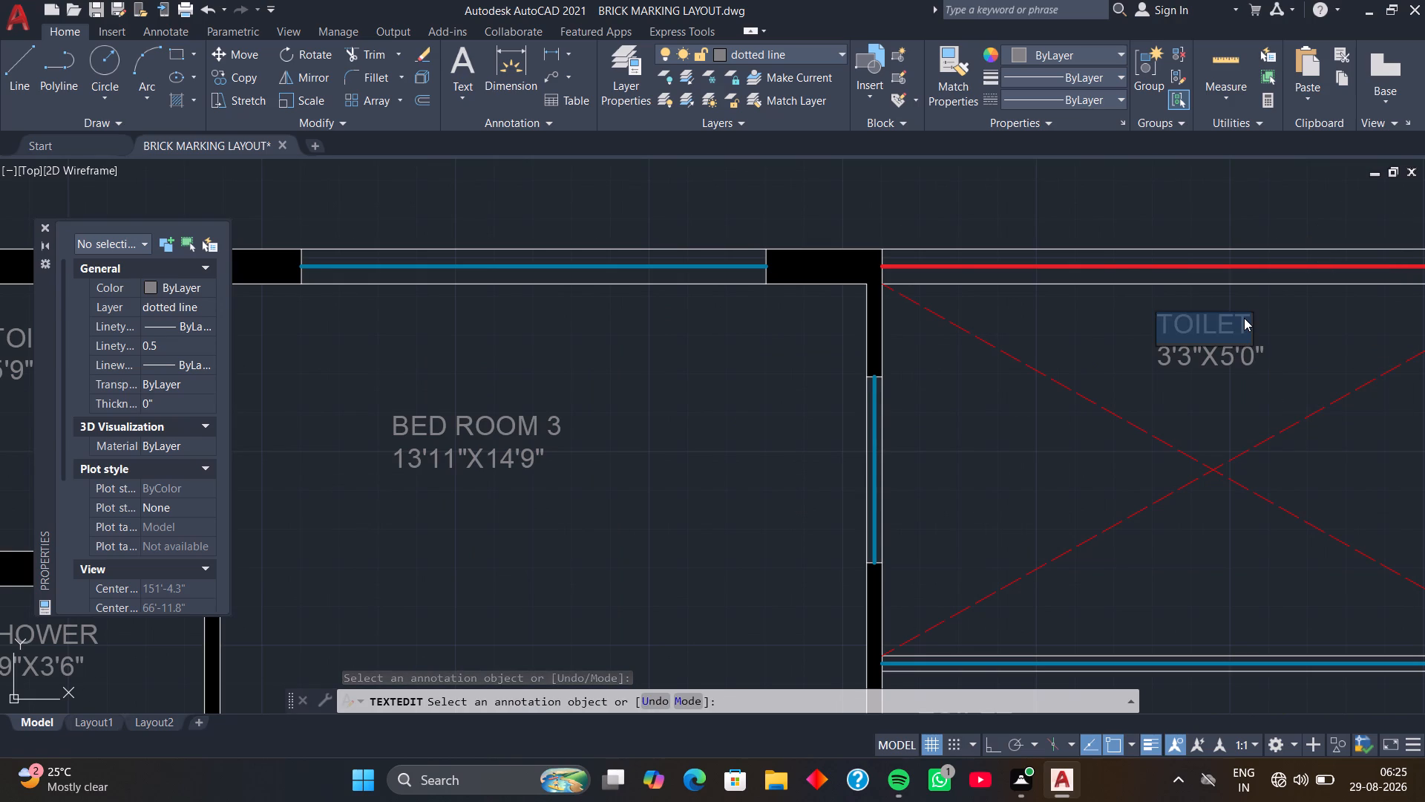
type("CUT")
key("space")
type("OUT")
key("Return")
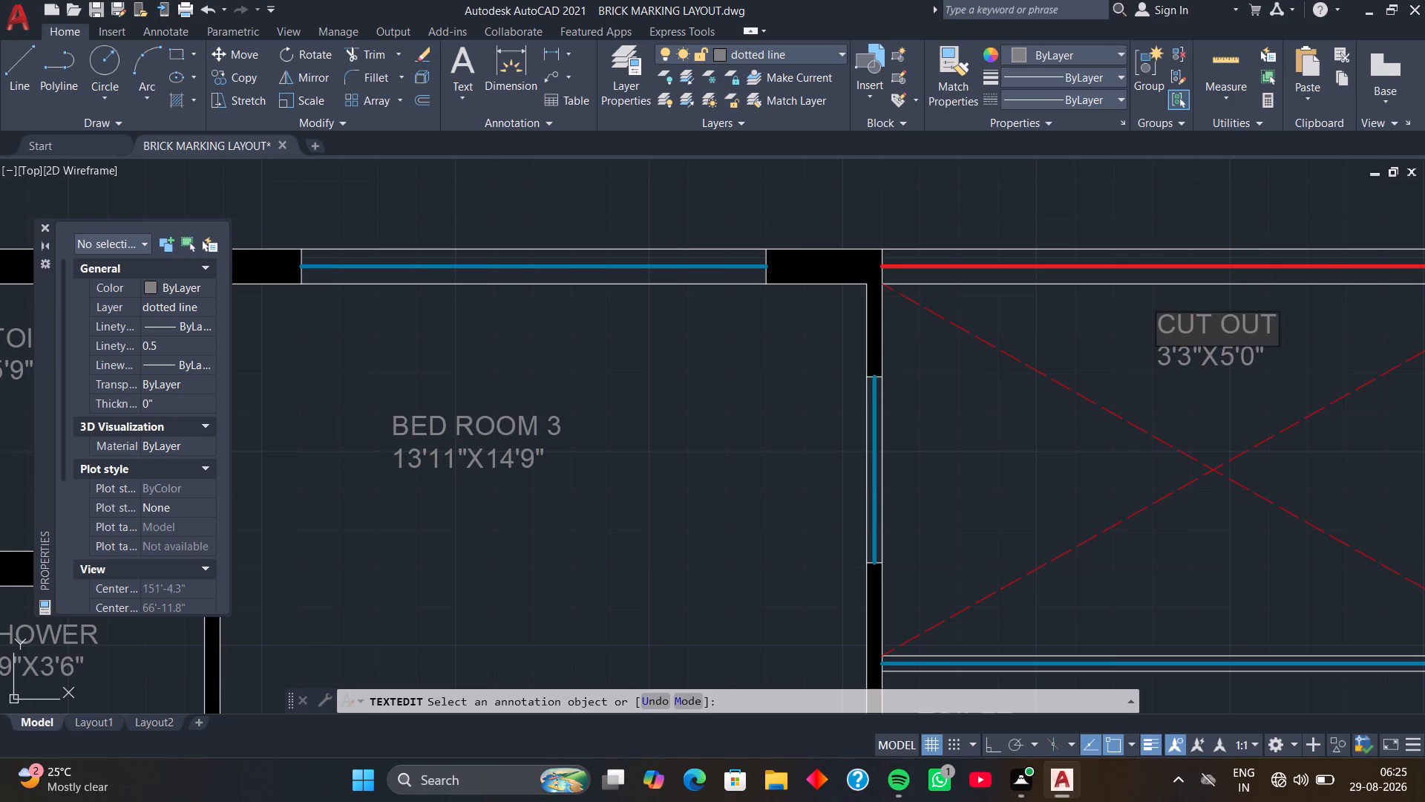
left_click(1230, 354)
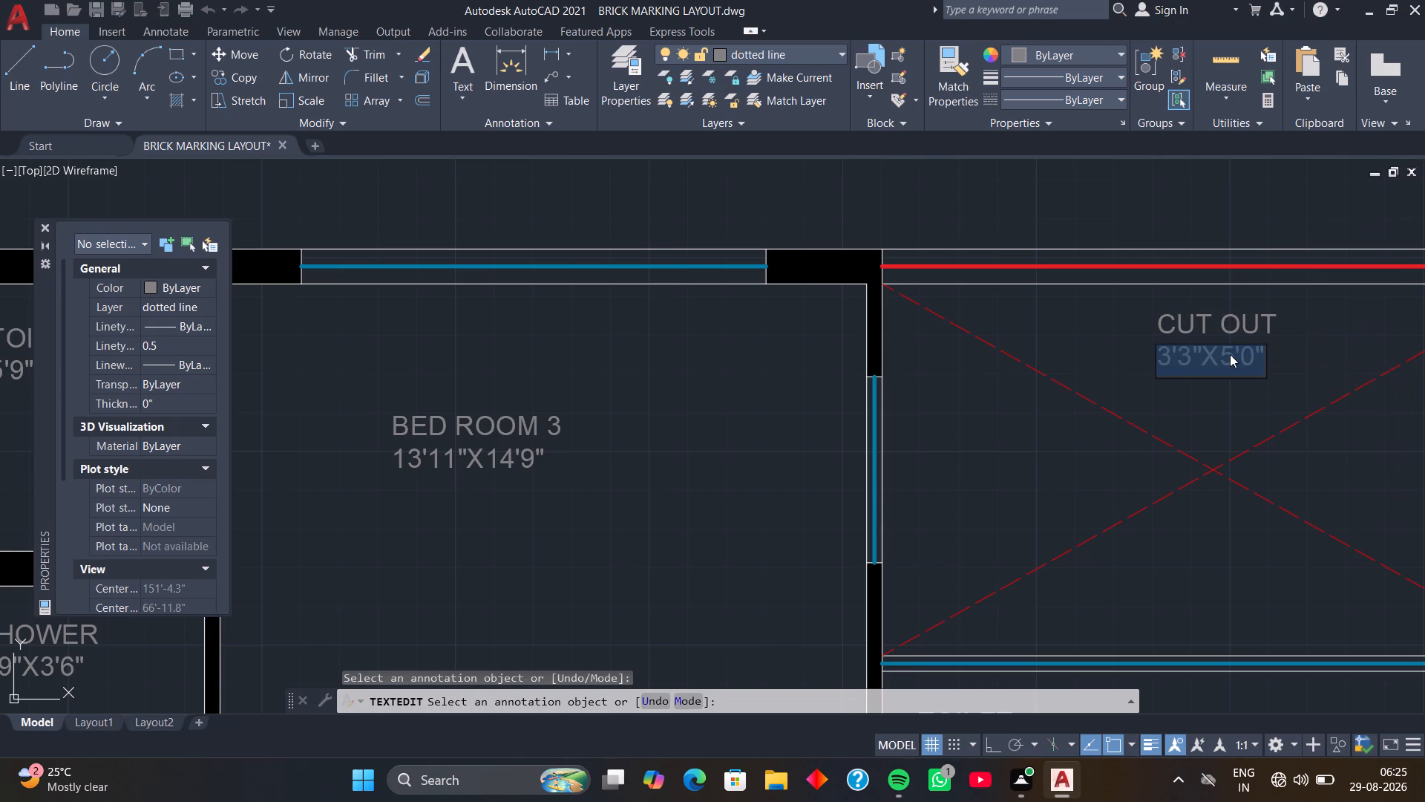
type("14'3")
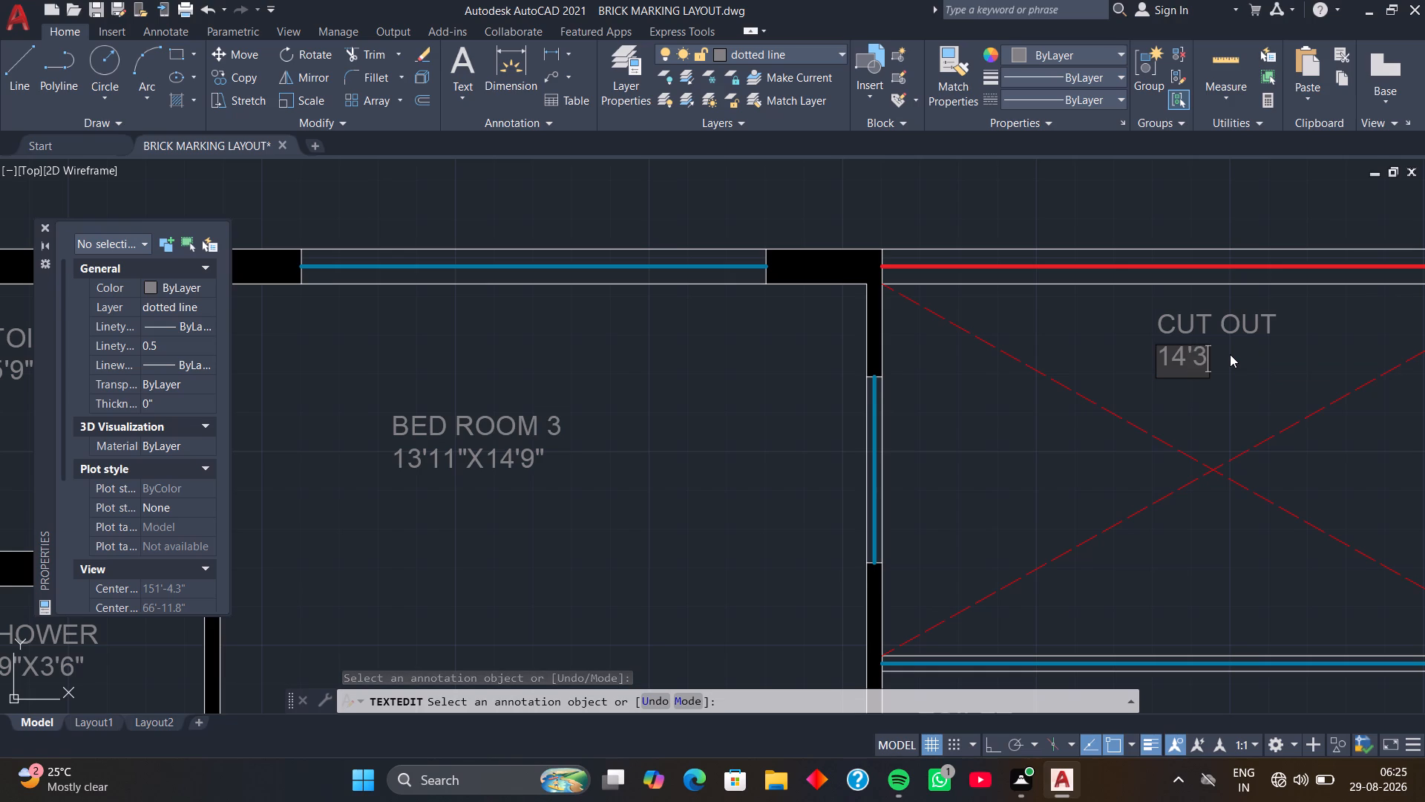
key("shift+quotedbl")
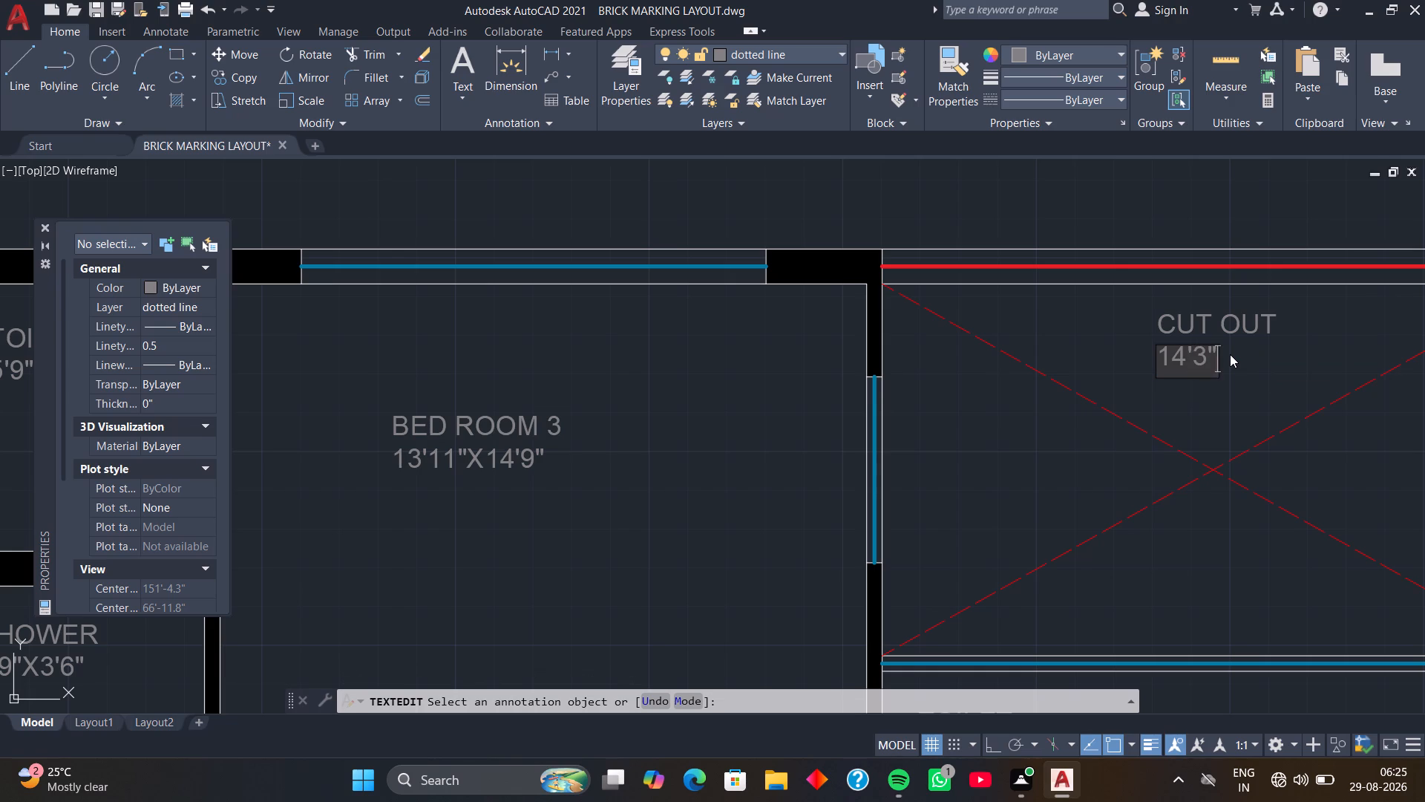
key("x")
type("8'0")
key("shift+quotedbl")
key("Return")
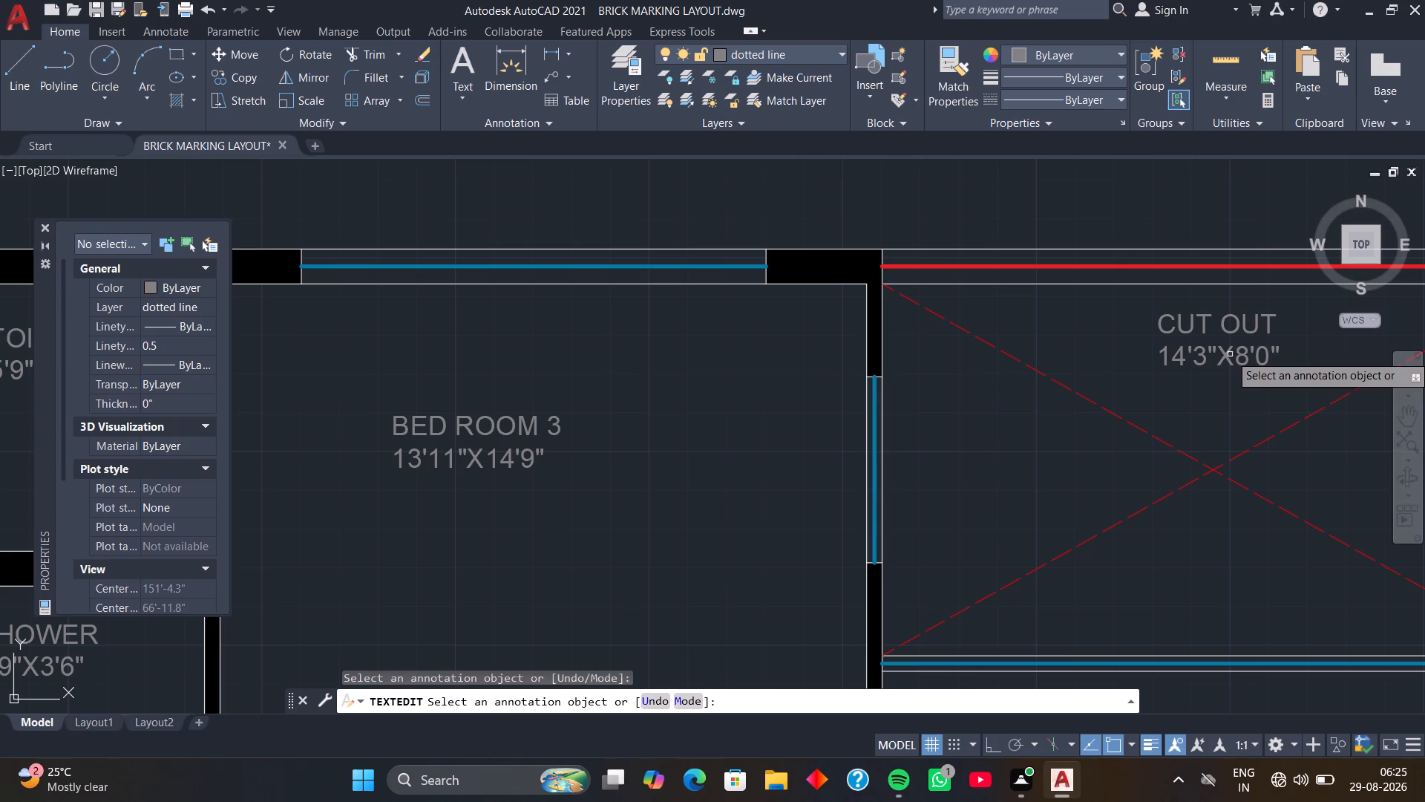
Change the toilet label in the space just below the cut out to LOUNGE with size 14'3"X12'9".
scroll(1230, 354, "down", 4)
middle_click_drag(1255, 395, 1202, 369)
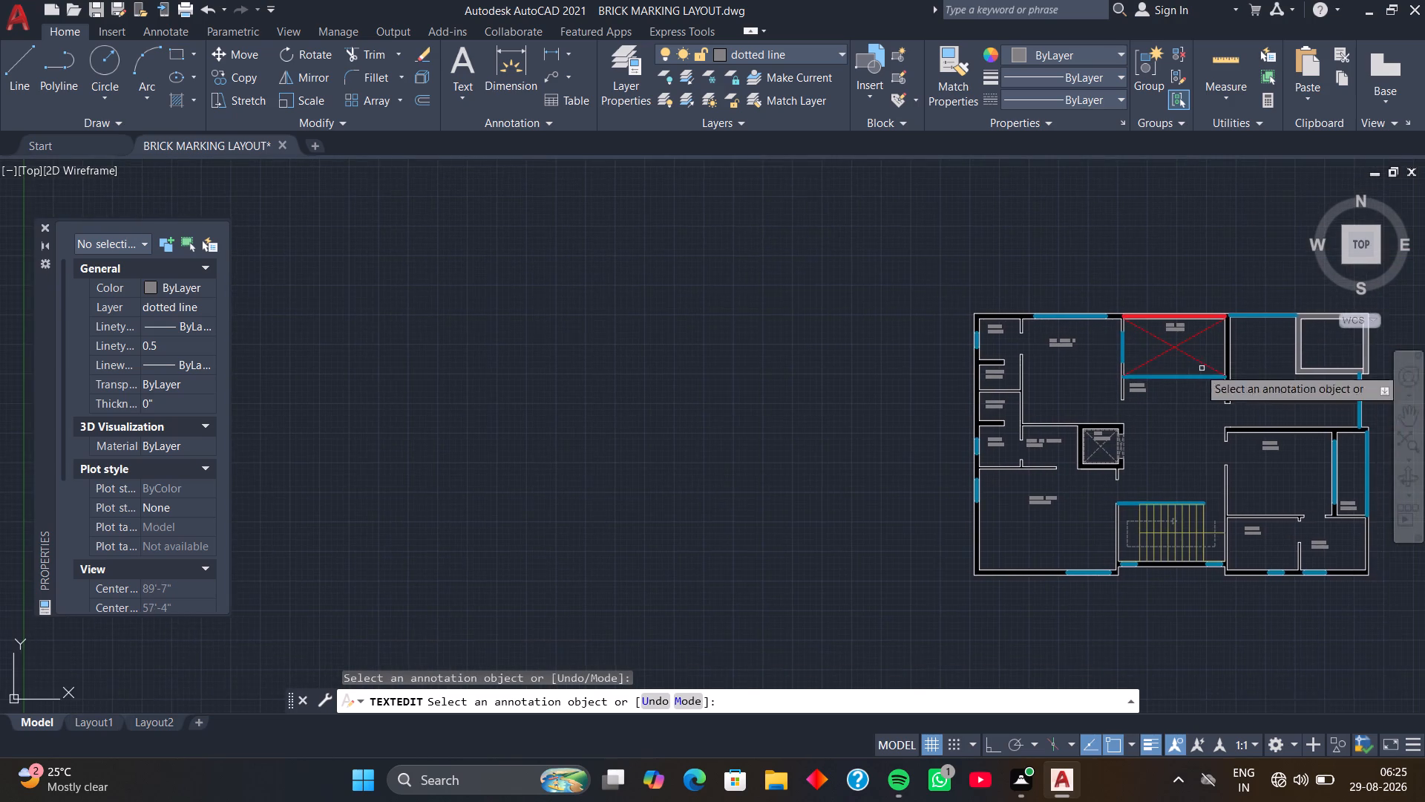
scroll(1150, 374, "up", 4)
left_click(1061, 439)
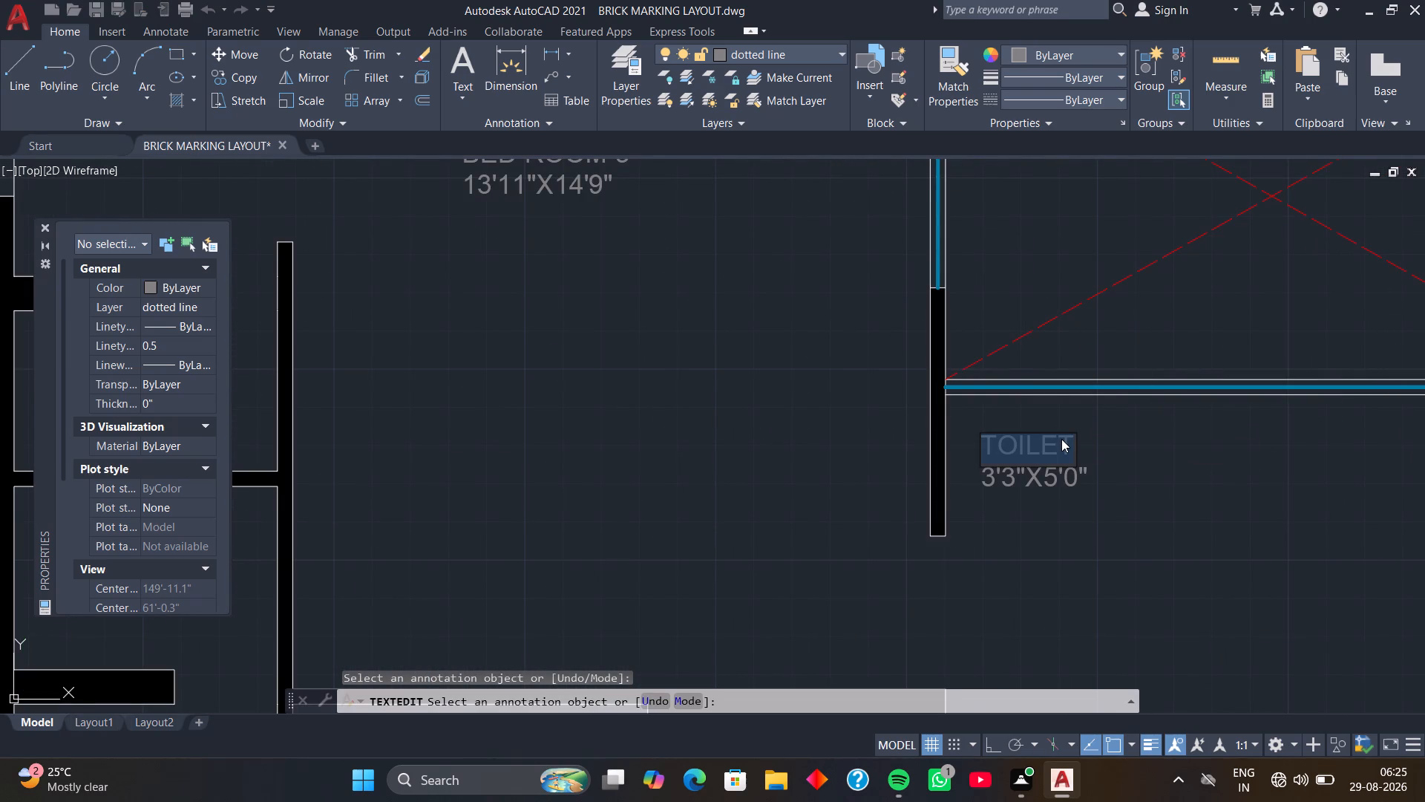
type("LO")
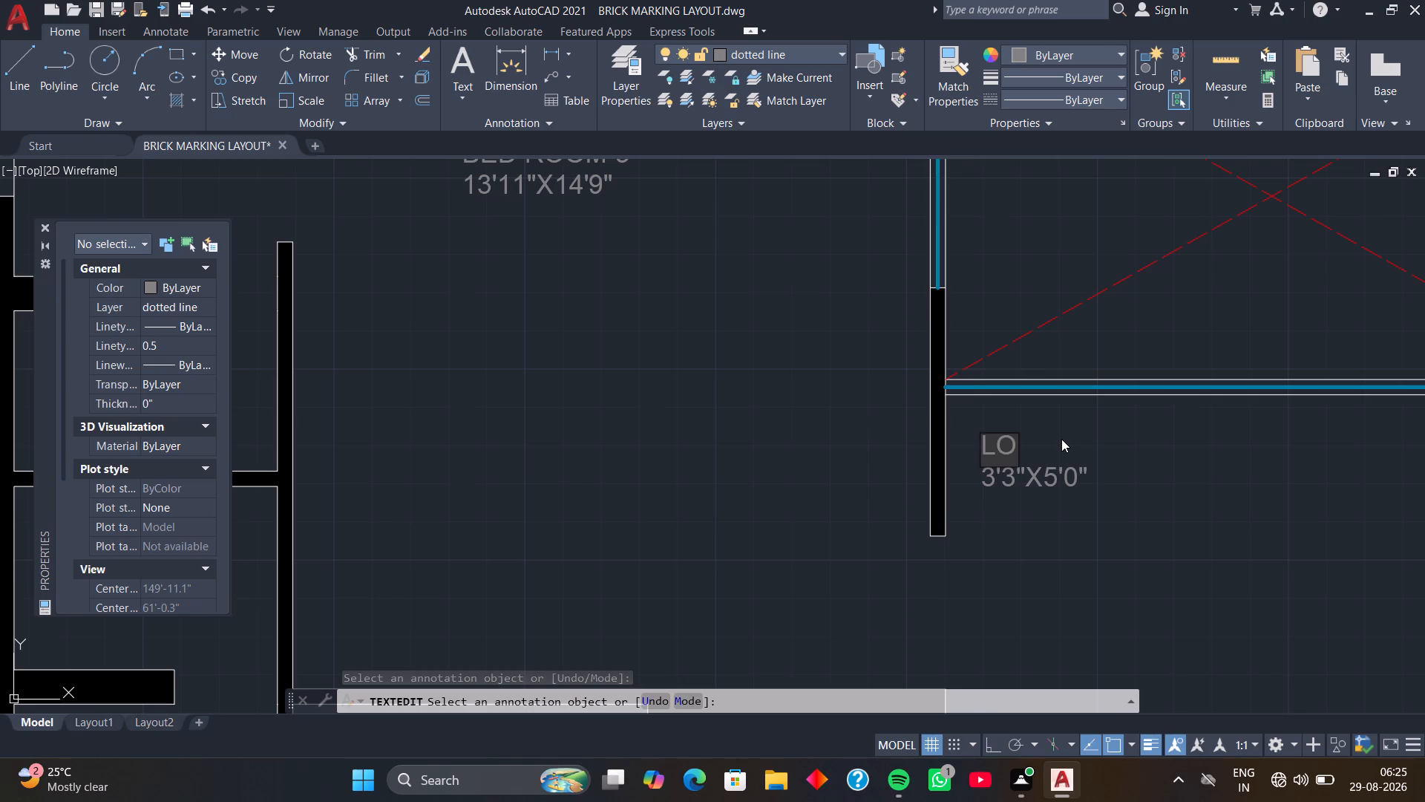
key("u")
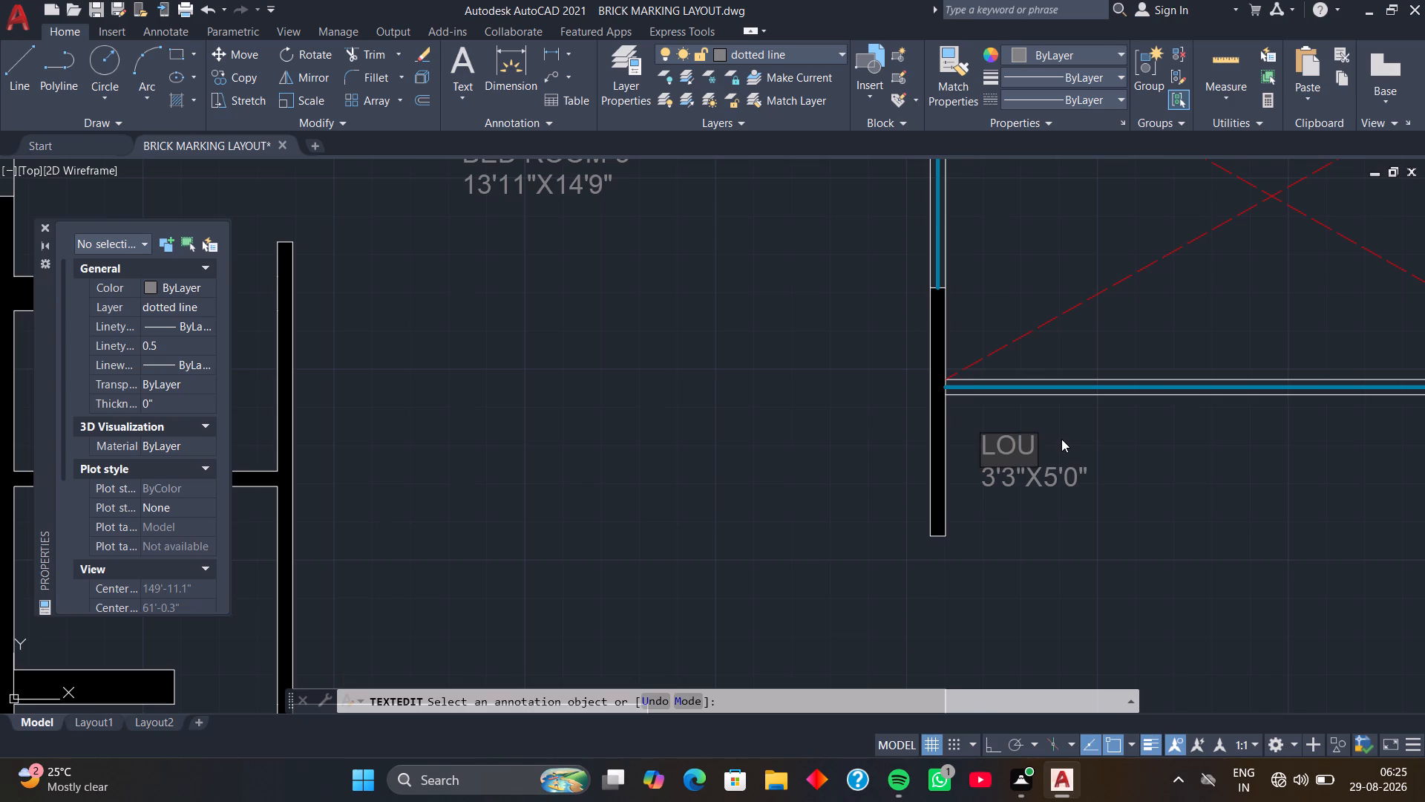
key("n")
type("GE")
key("Return")
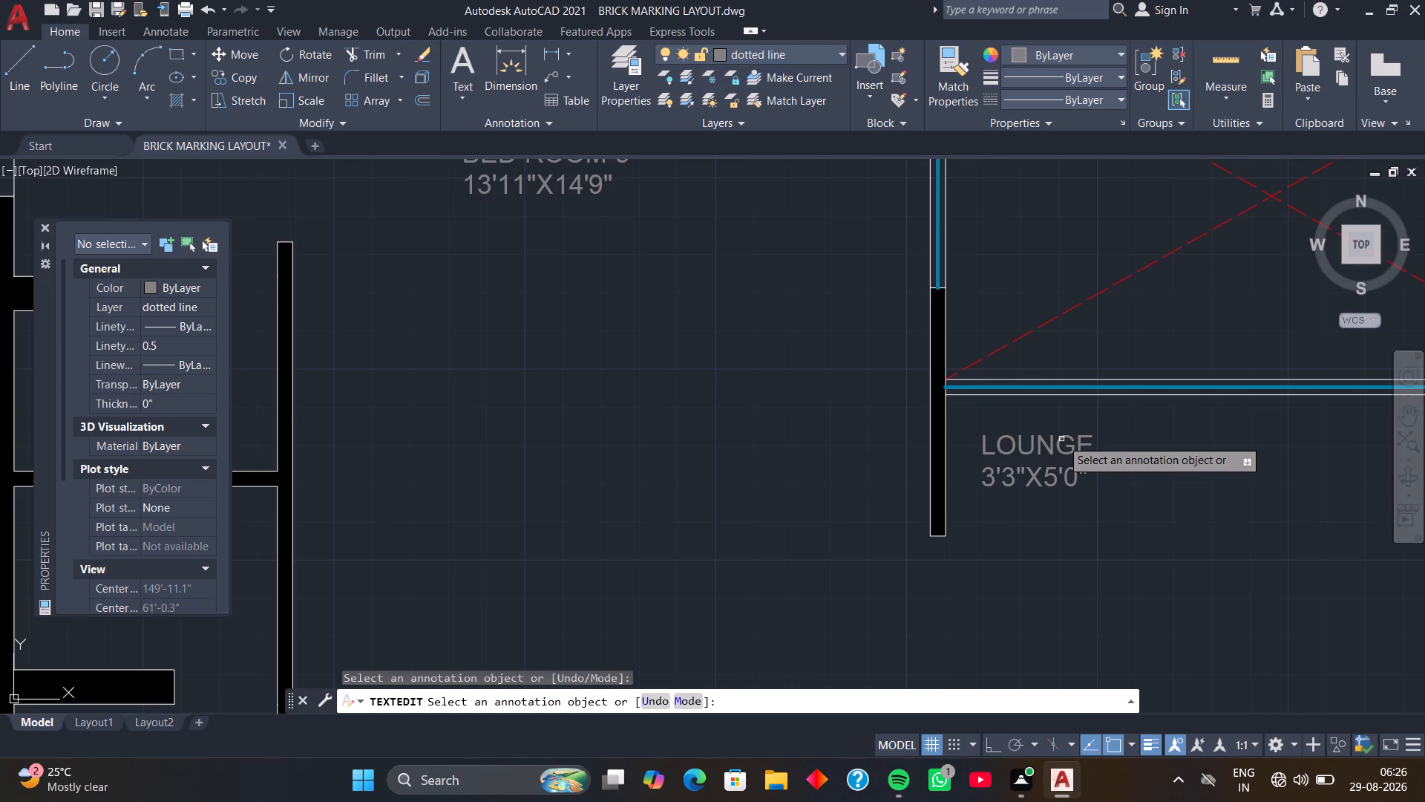
left_click(1032, 478)
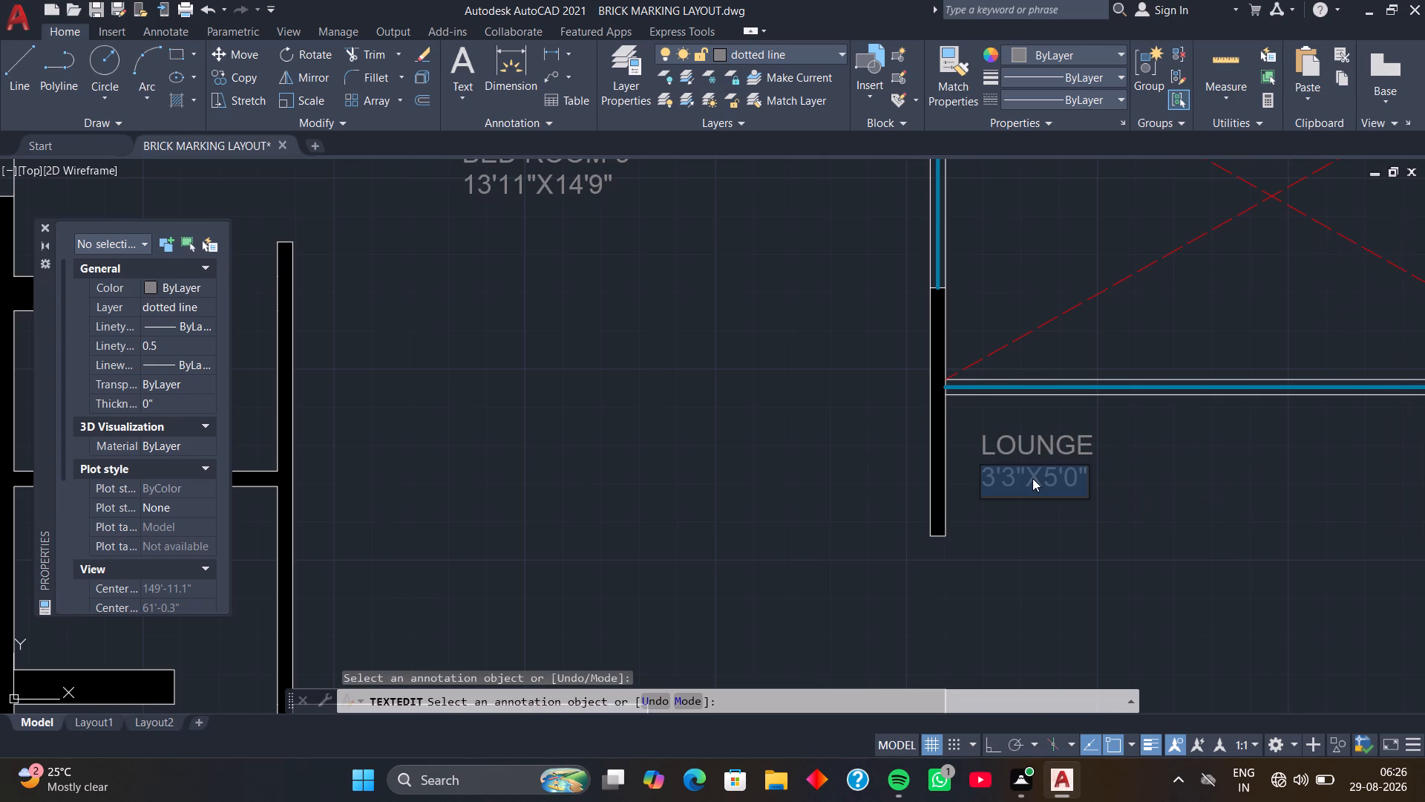
type("14")
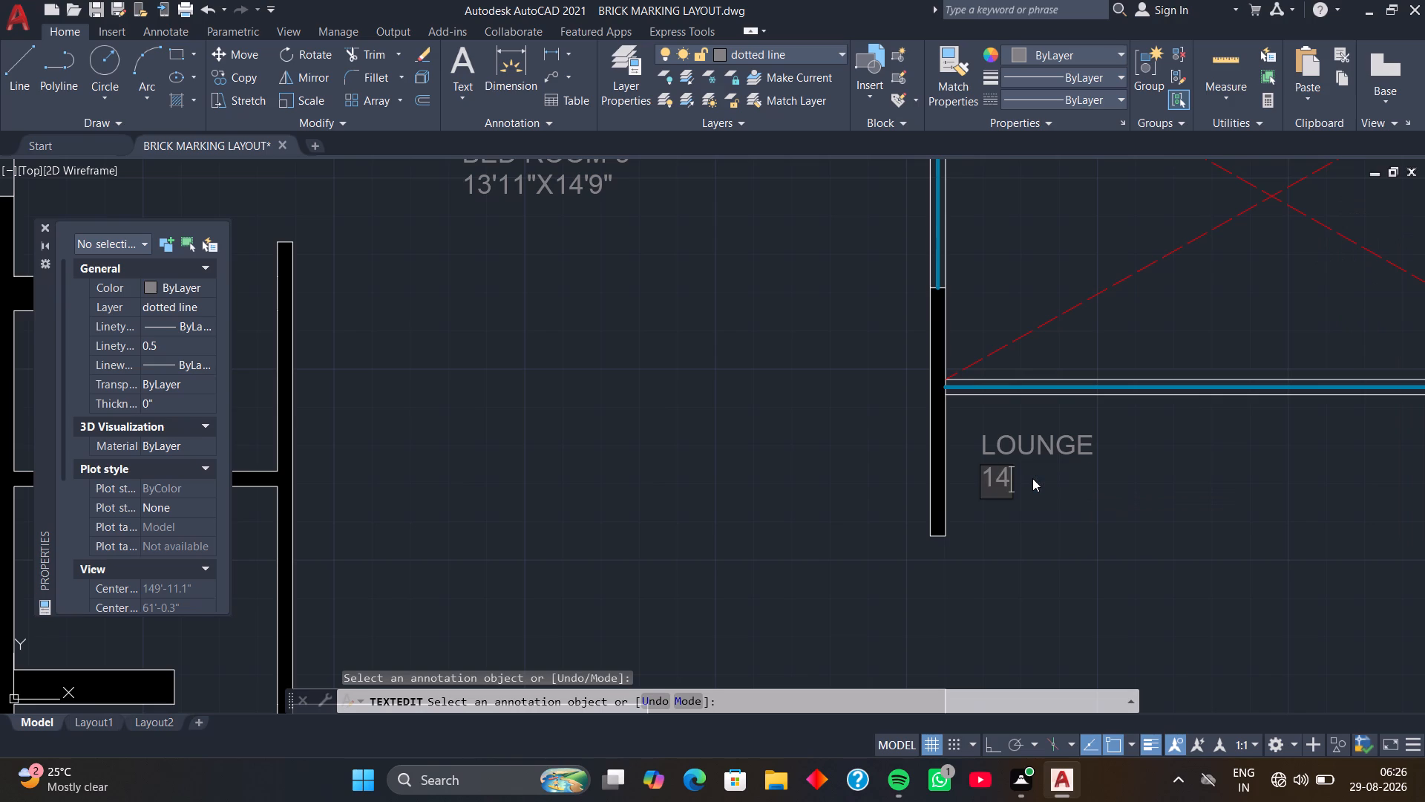
type("'3")
key("shift+quotedbl")
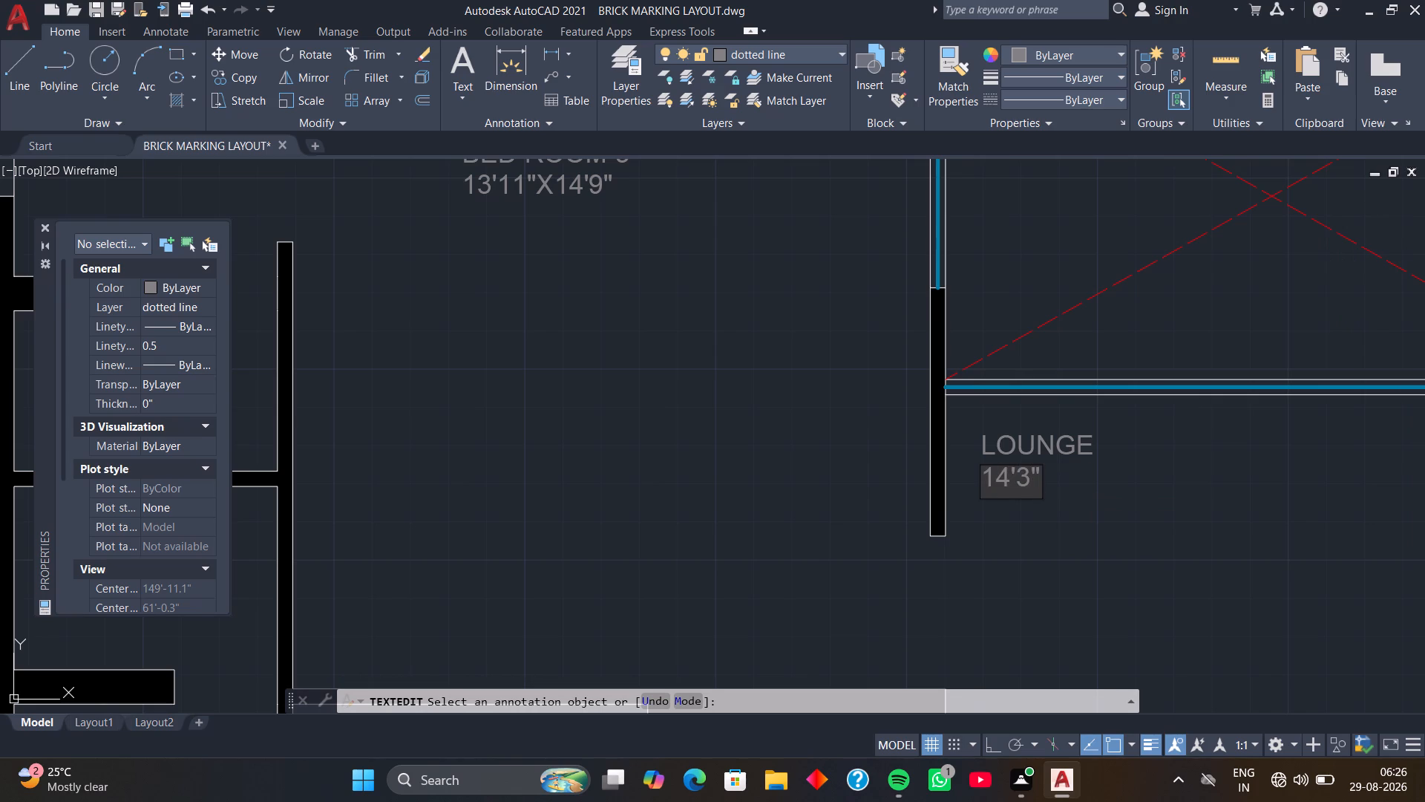
key("x")
type("12'9")
key("shift+quotedbl")
key("Return")
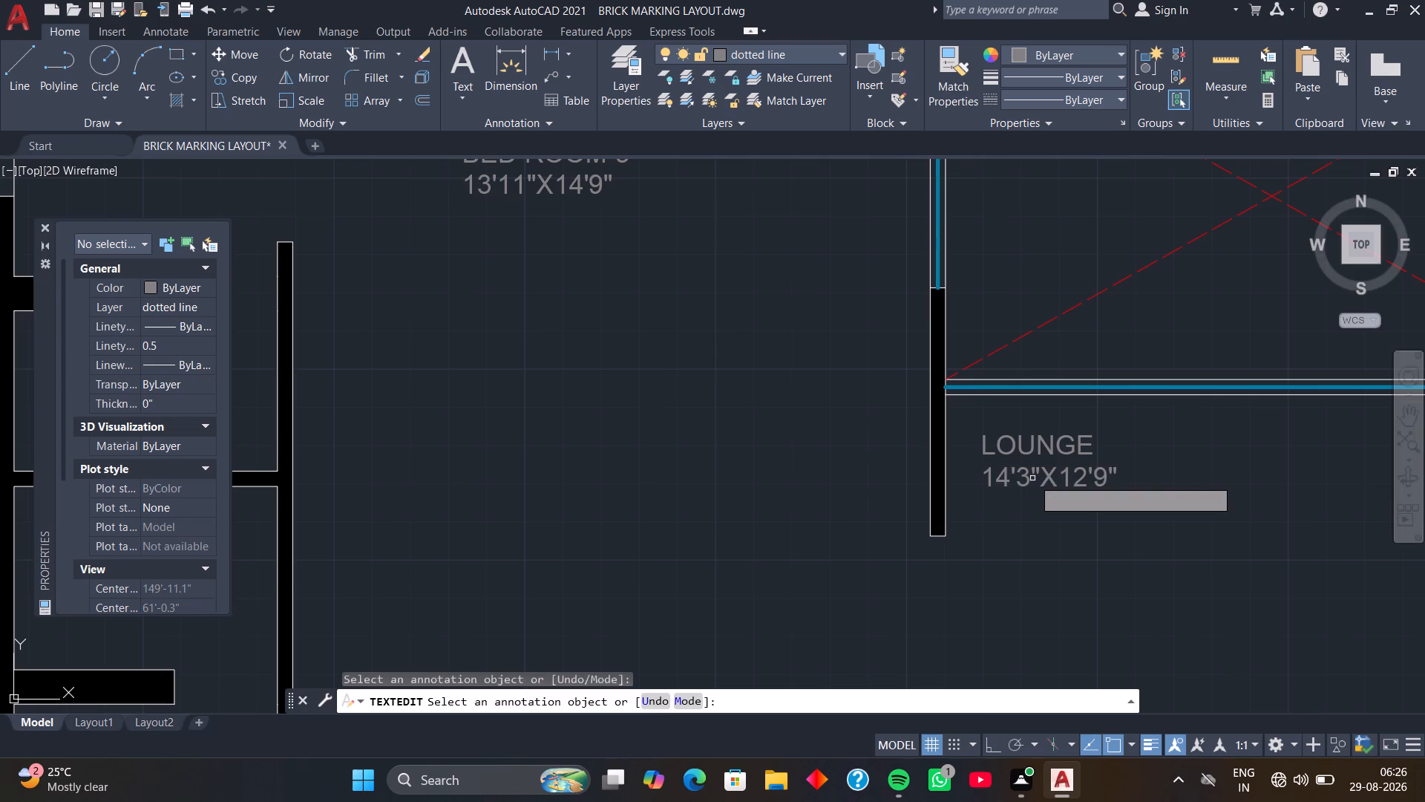
Change the toilet label in the large room across from the lift to BED ROOM 4 with size 14'9"X11'8".
scroll(1064, 530, "down", 3)
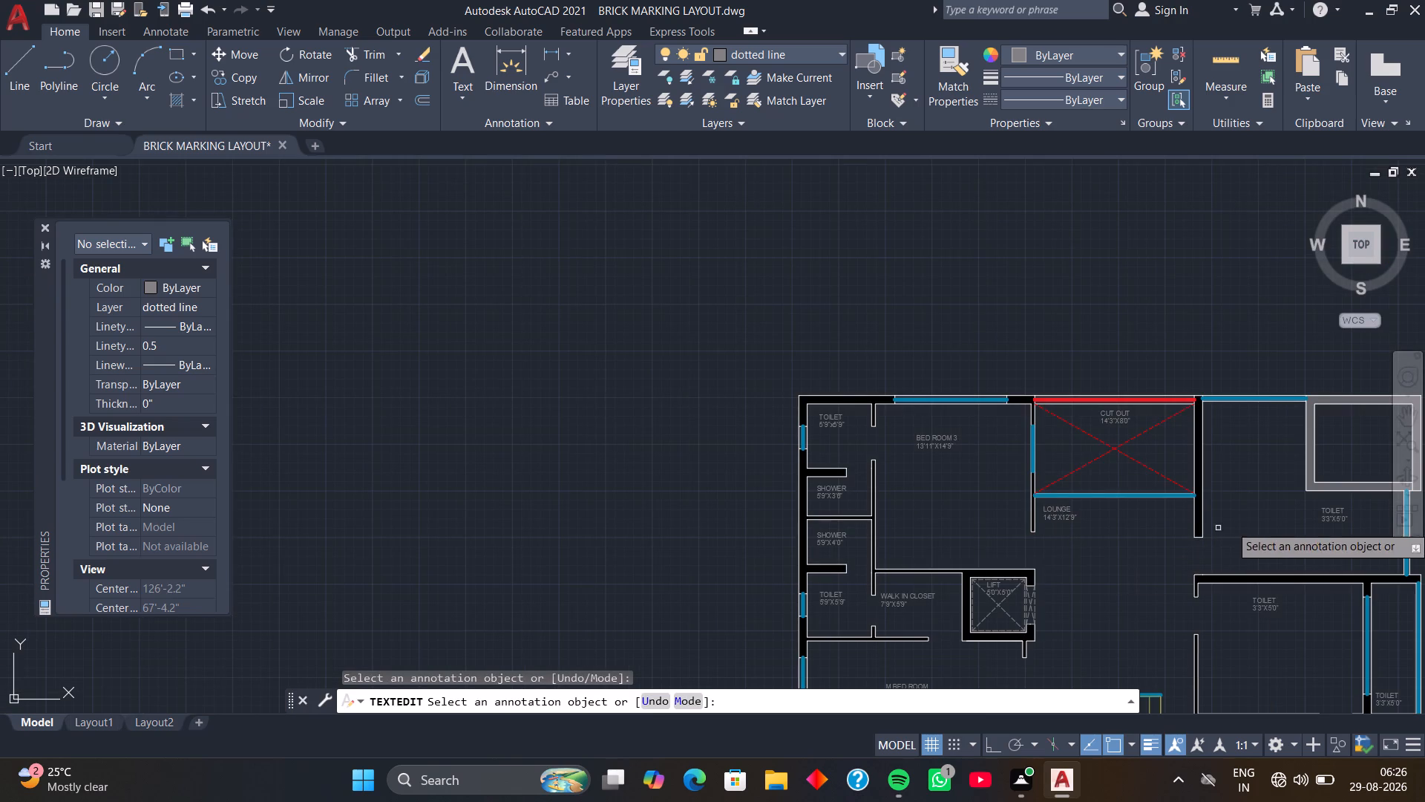
middle_click_drag(1239, 561, 1236, 474)
scroll(1273, 541, "up", 2)
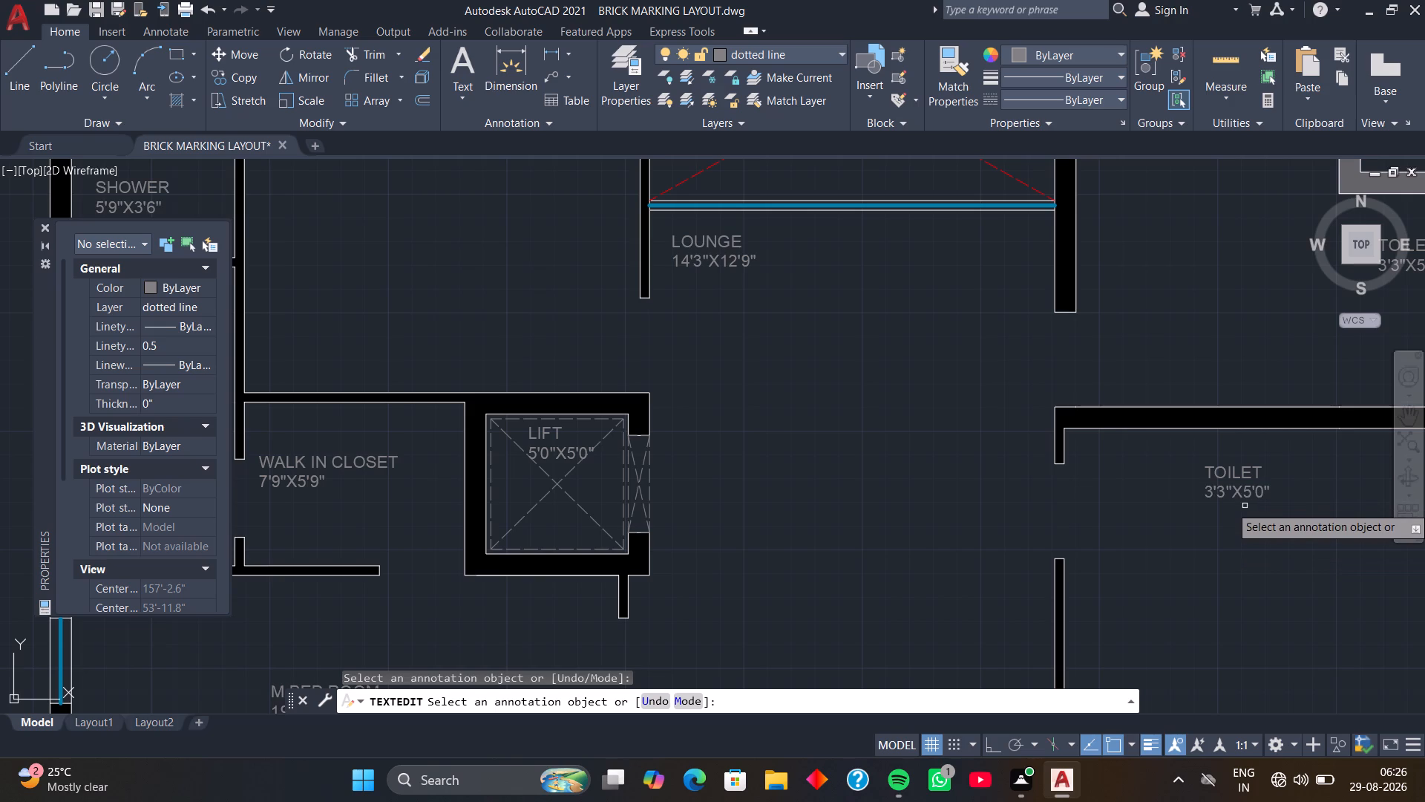
scroll(1245, 506, "up", 1)
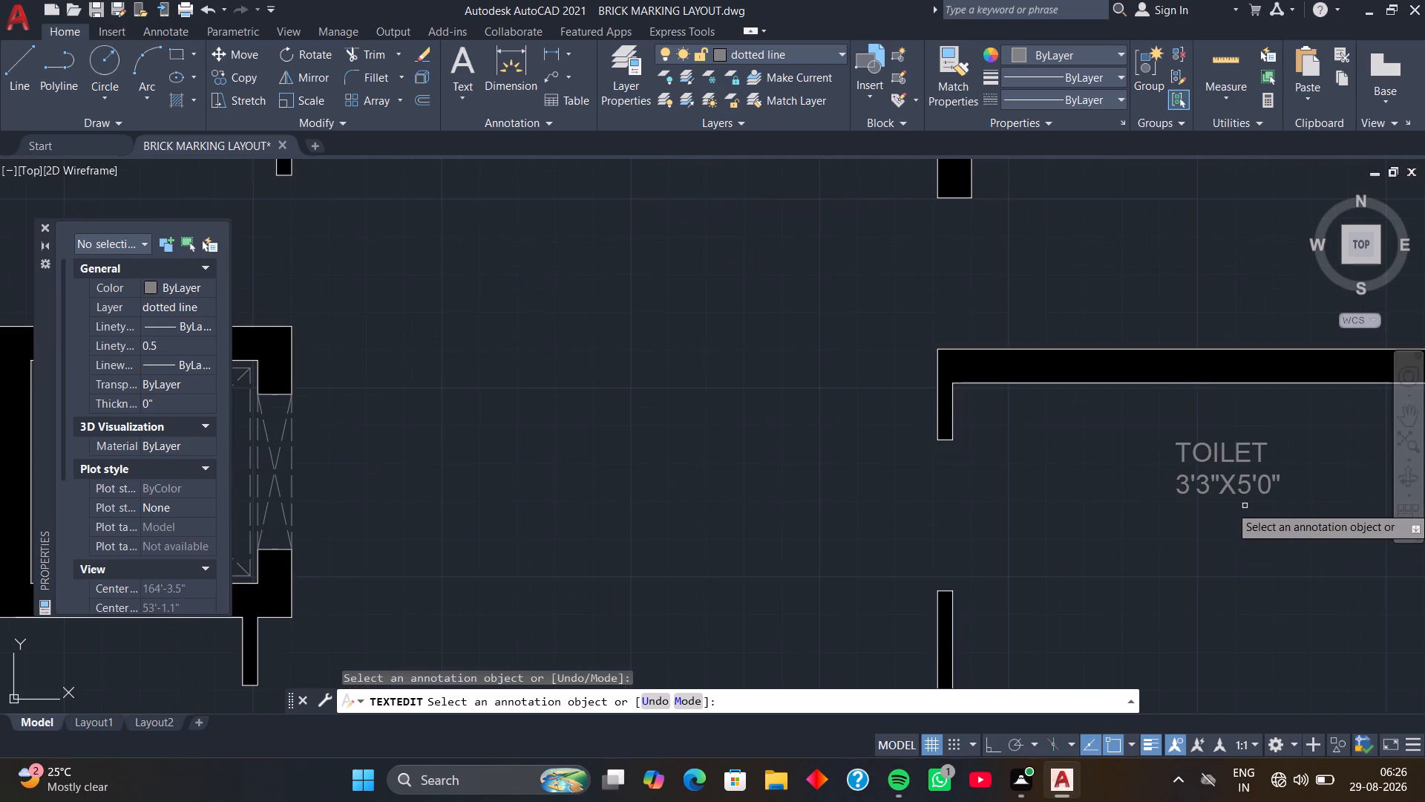
left_click(1228, 460)
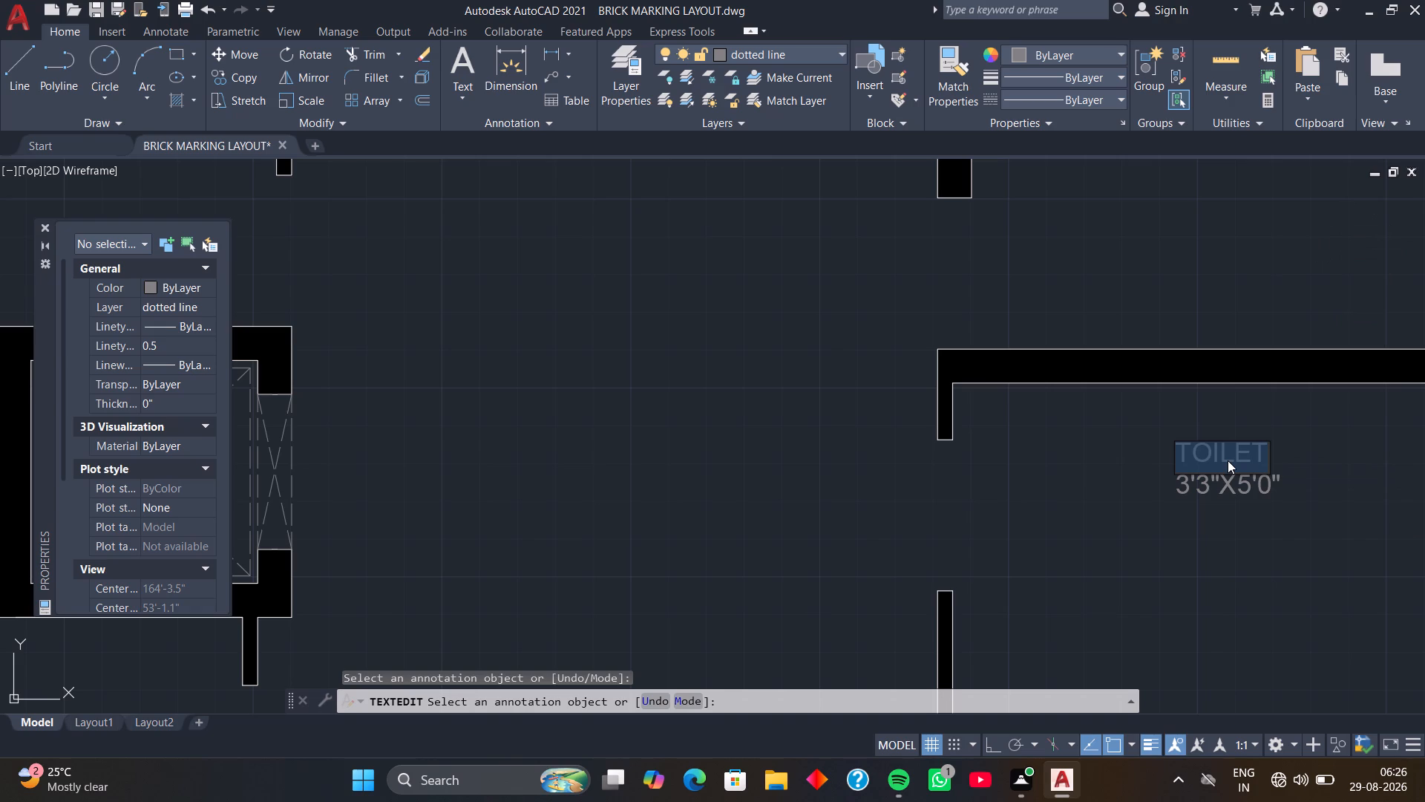
type("BED ROOM")
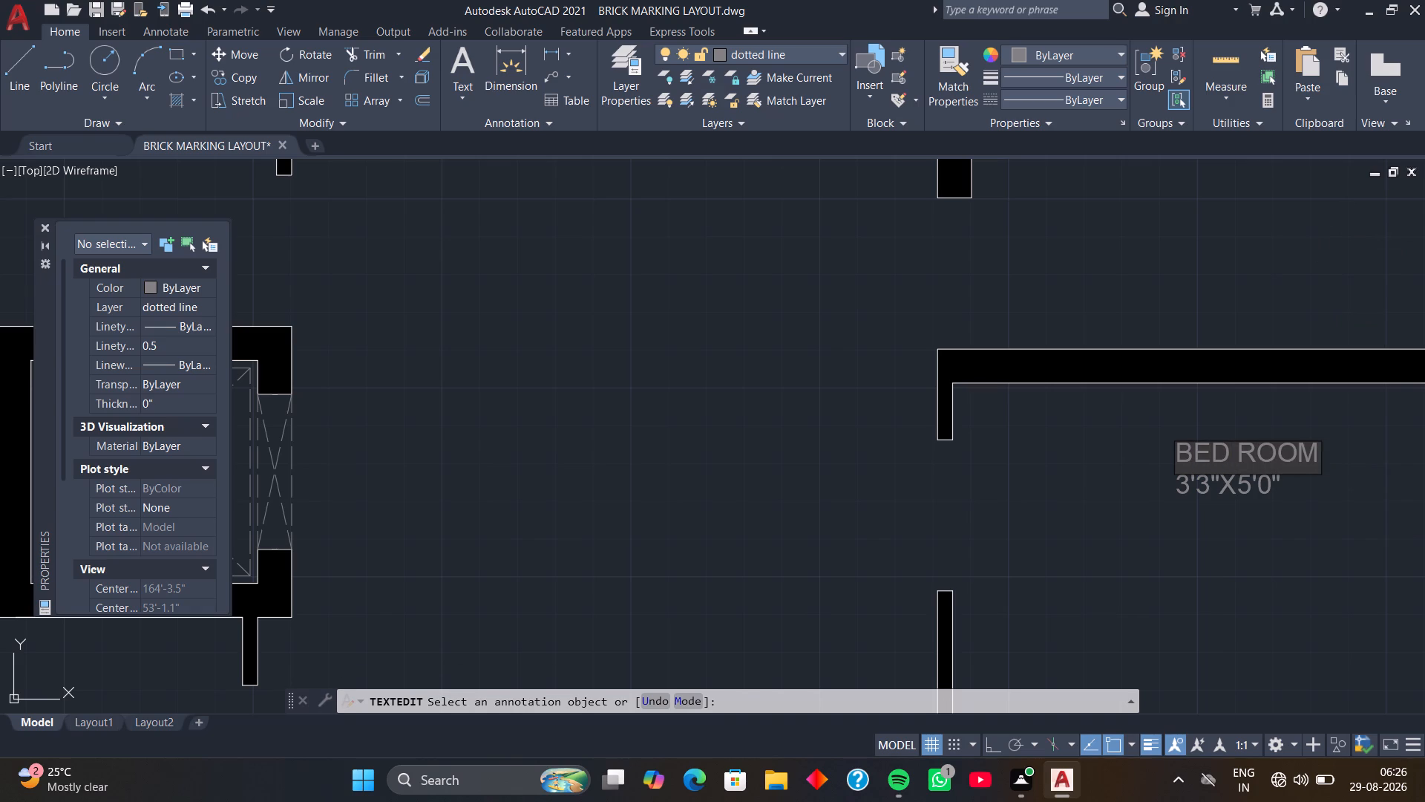
key("space")
key("4")
key("Return")
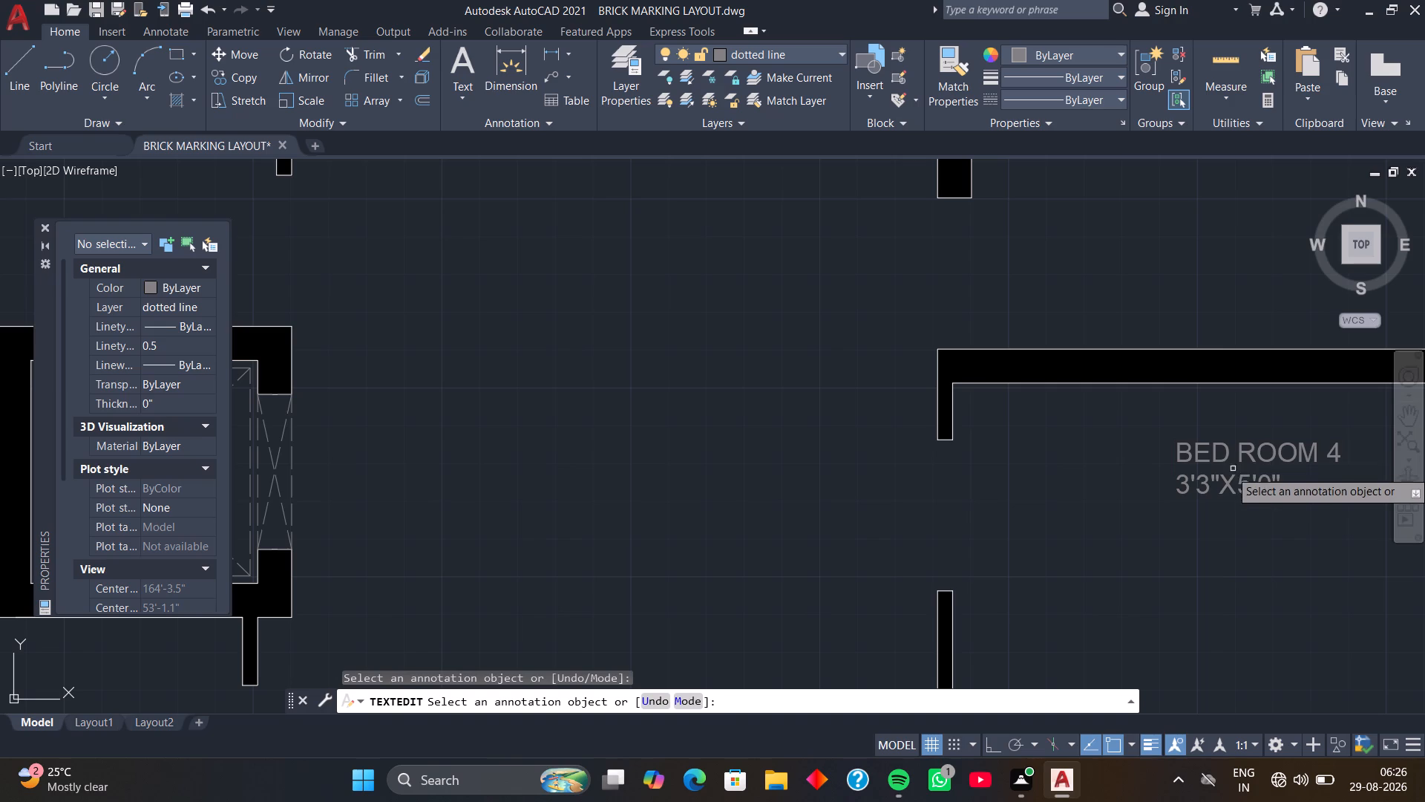
left_click(1230, 490)
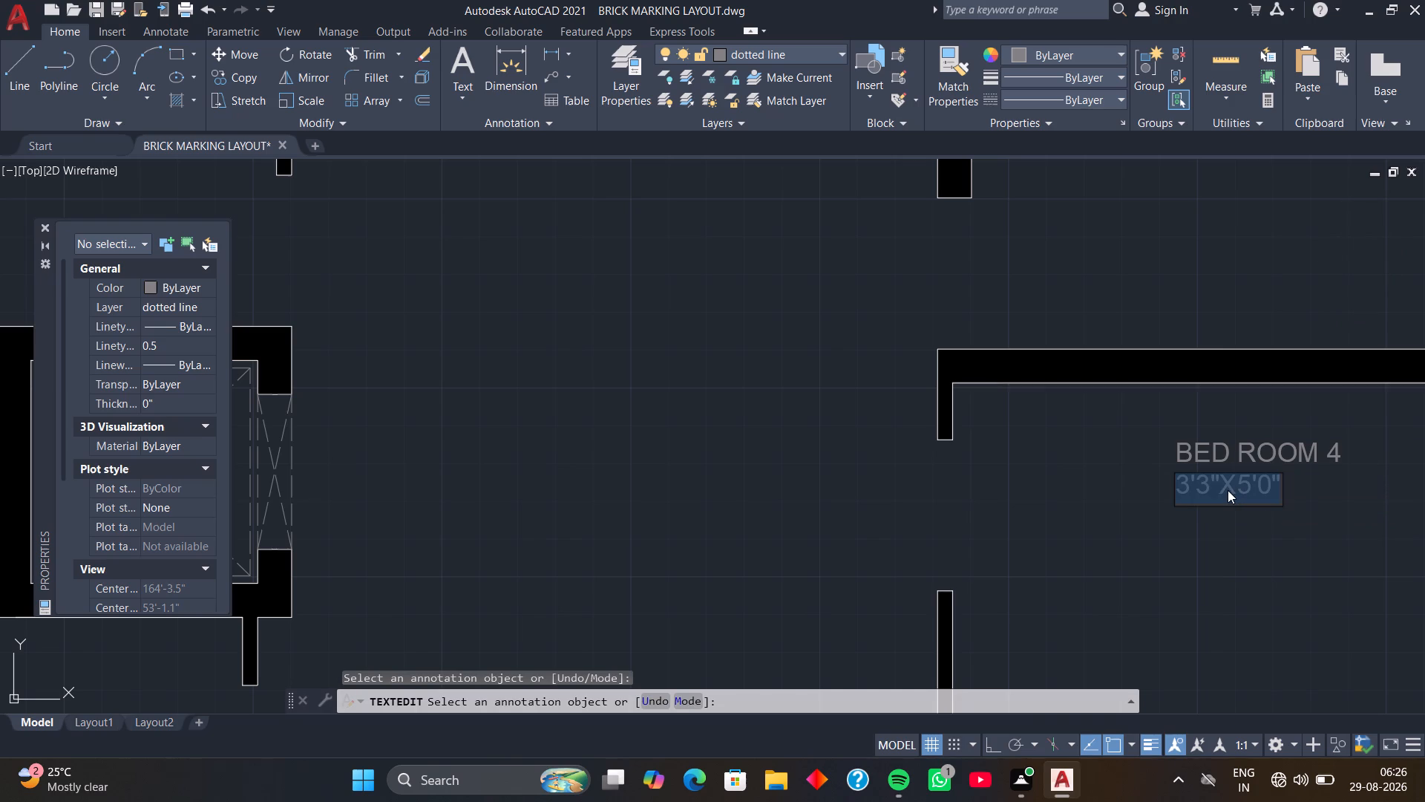
type("14'9")
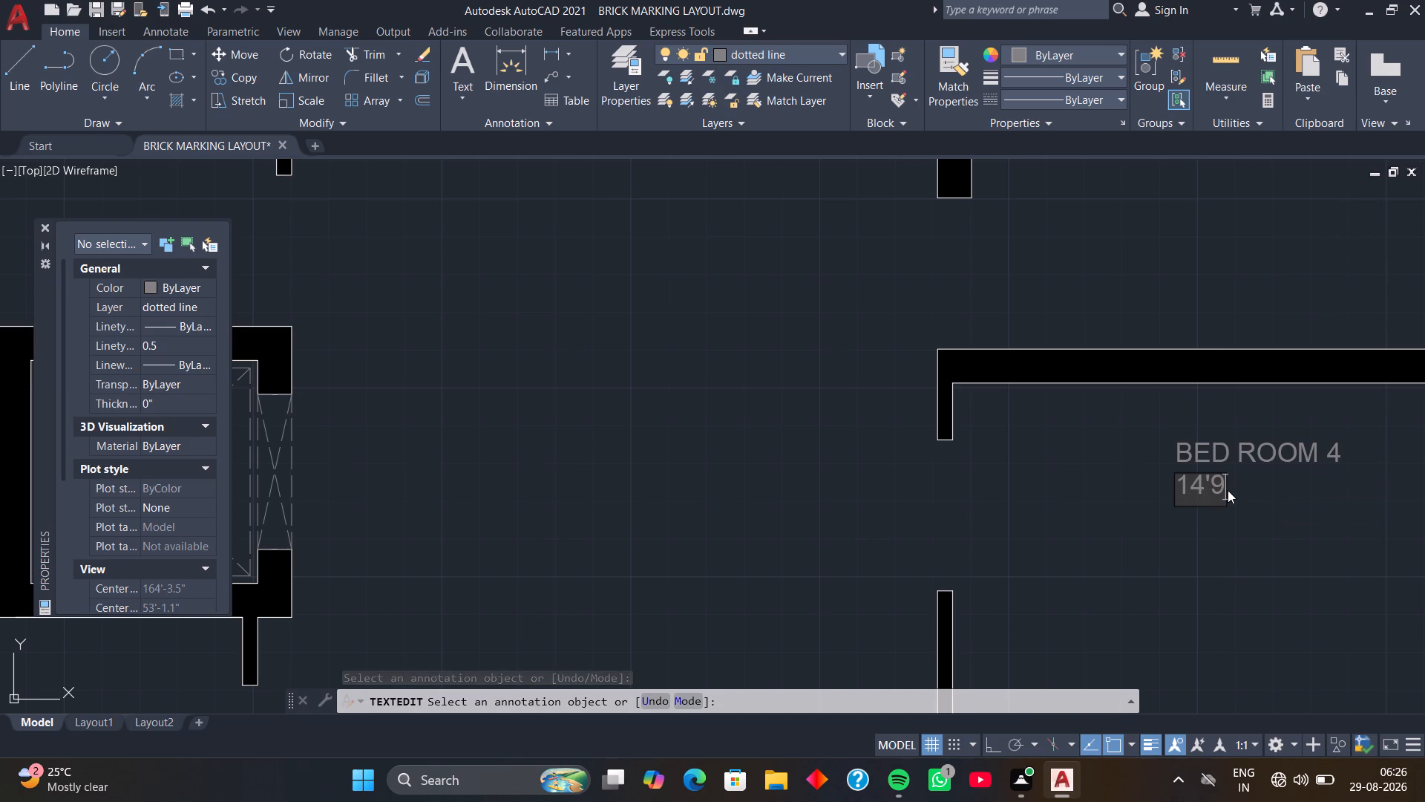
key("shift+quotedbl")
key("x")
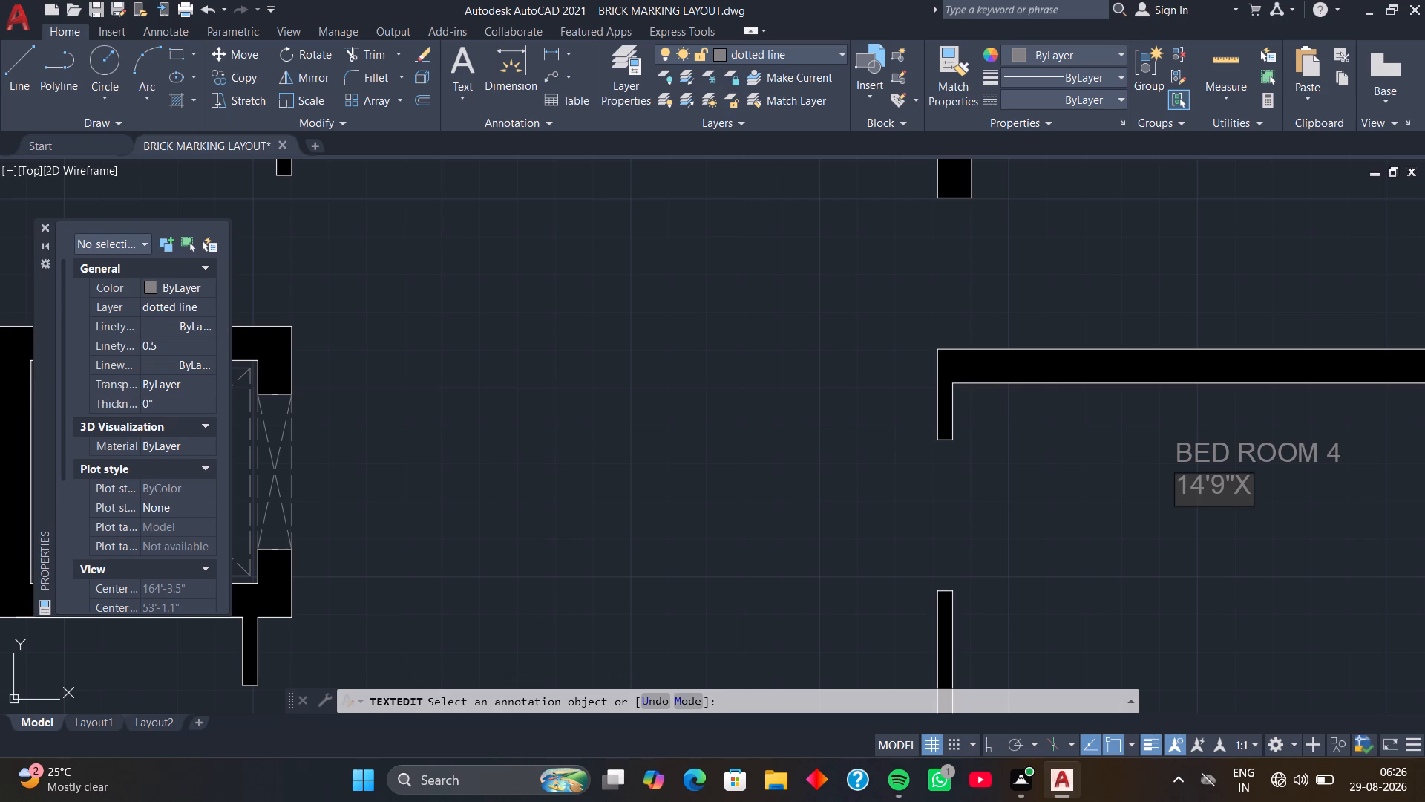
type("11'8\"")
key("Return")
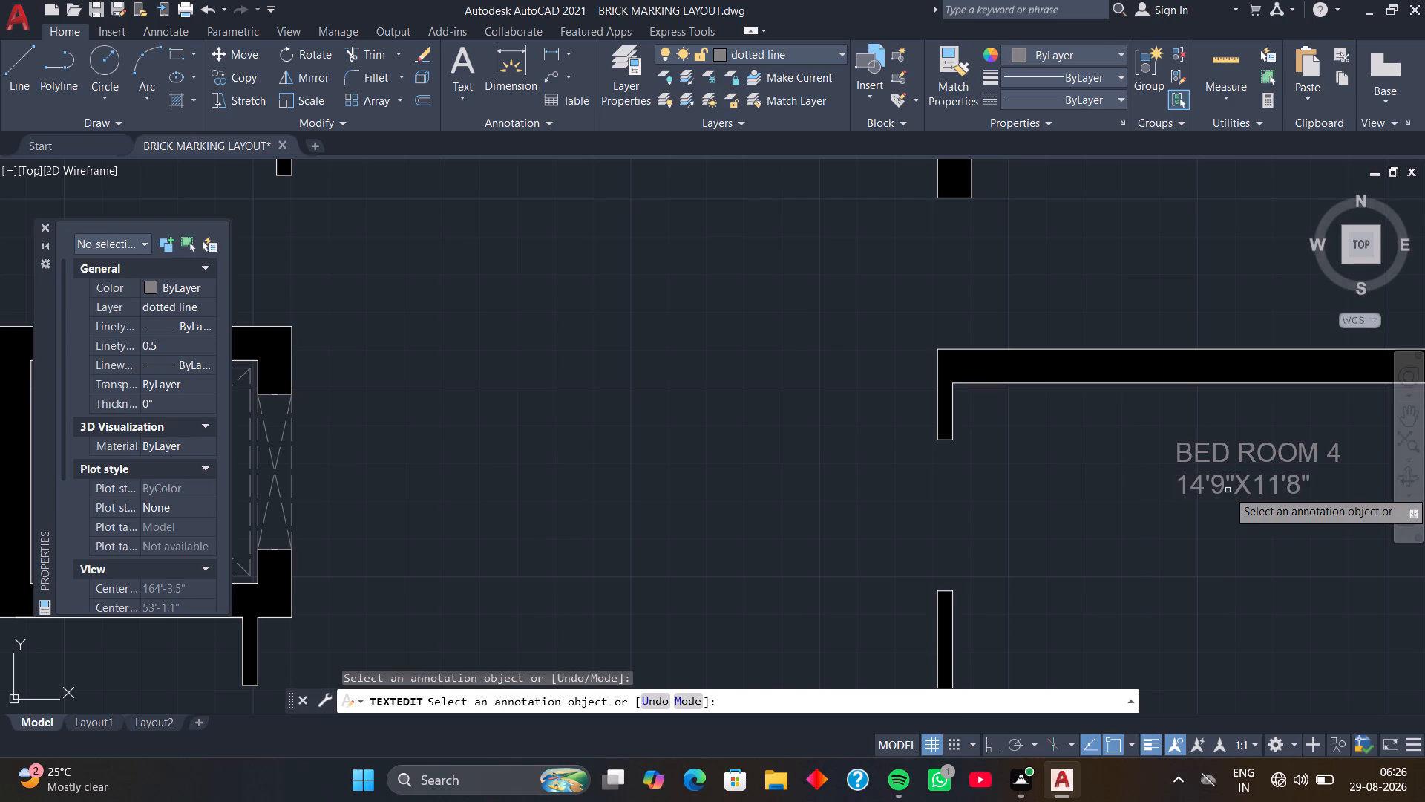
Change the toilet label in the open area above bedroom 4 to BALCONY with size 15'1"X15'6".
scroll(1242, 276, "down", 2)
middle_click_drag(1239, 236, 944, 333)
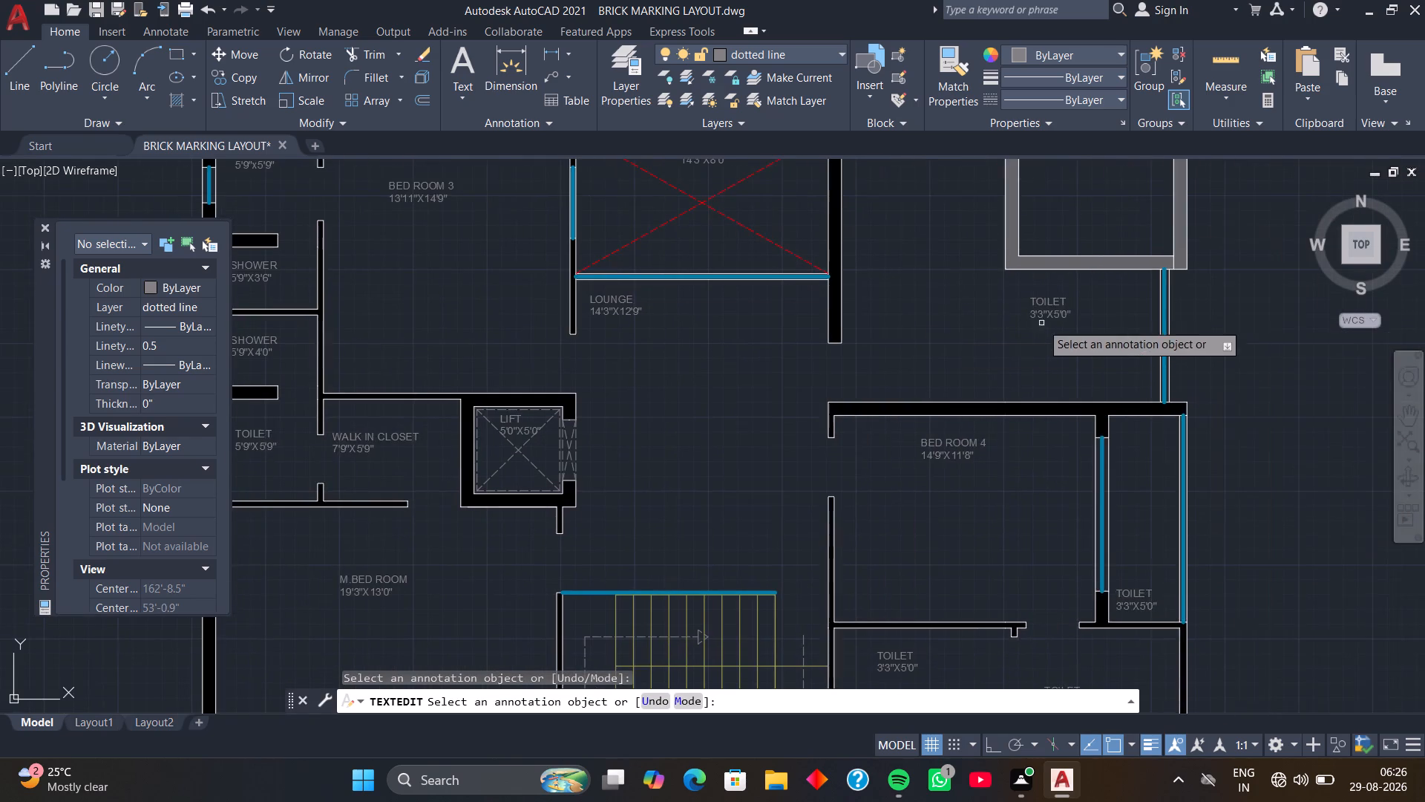
scroll(1065, 316, "up", 1)
left_click(1031, 295)
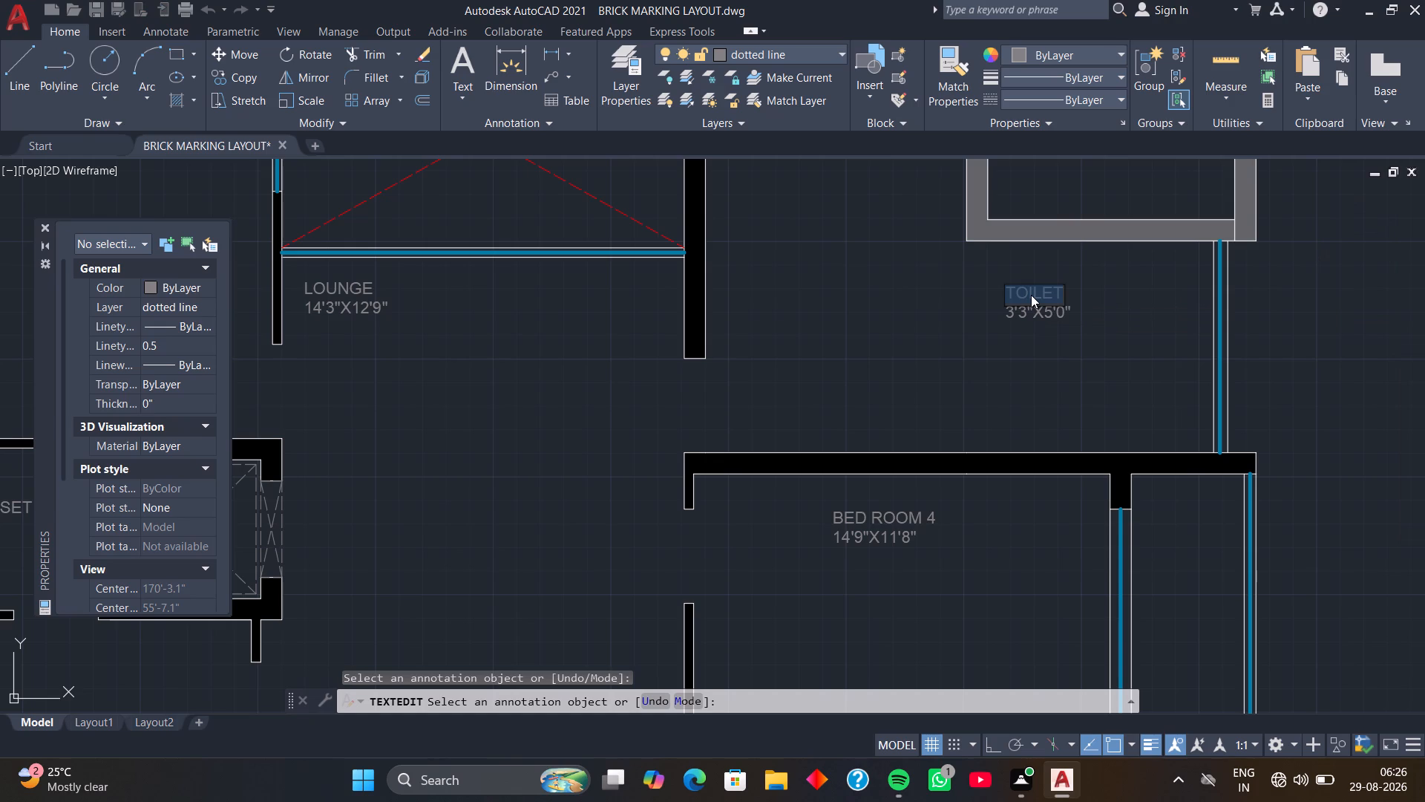
type("BALCONY")
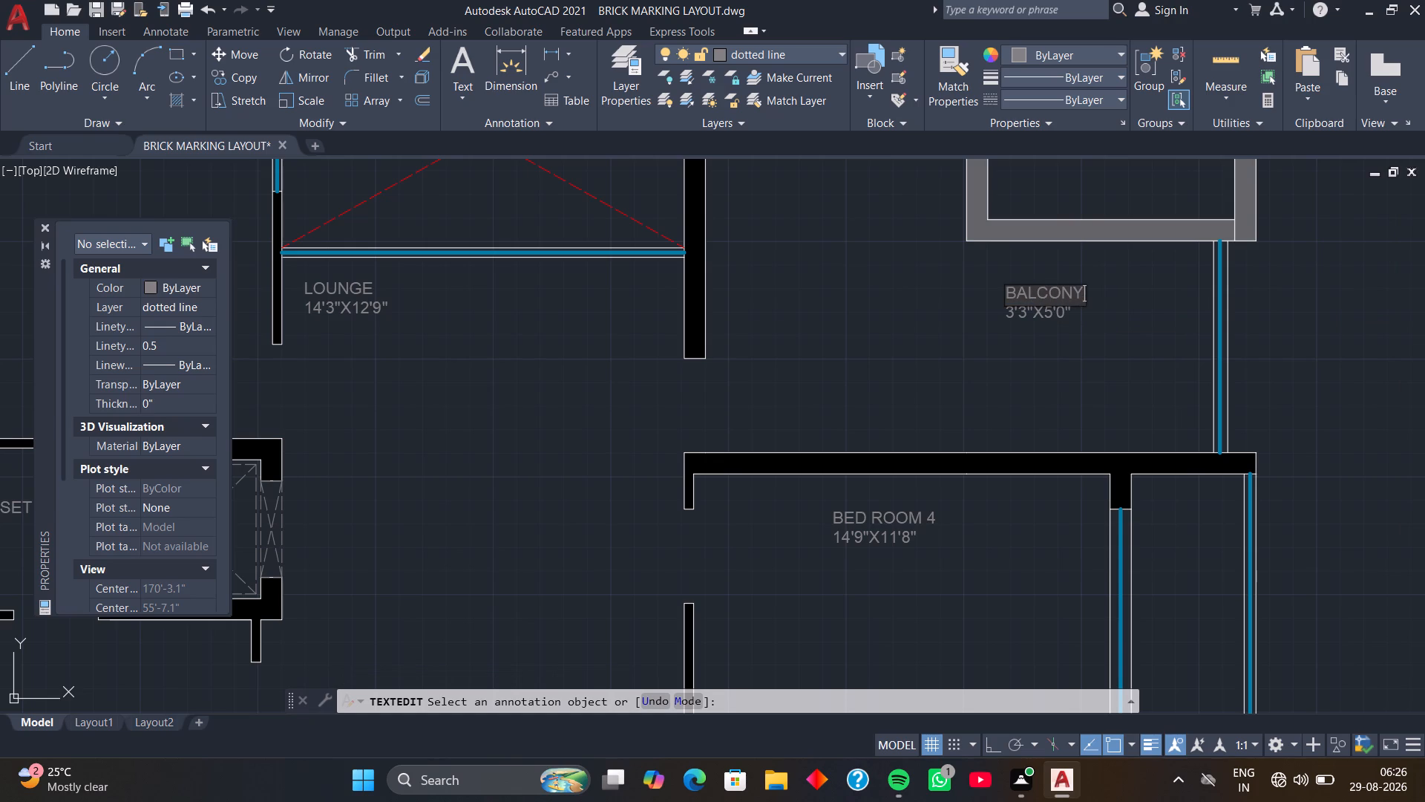
key("Return")
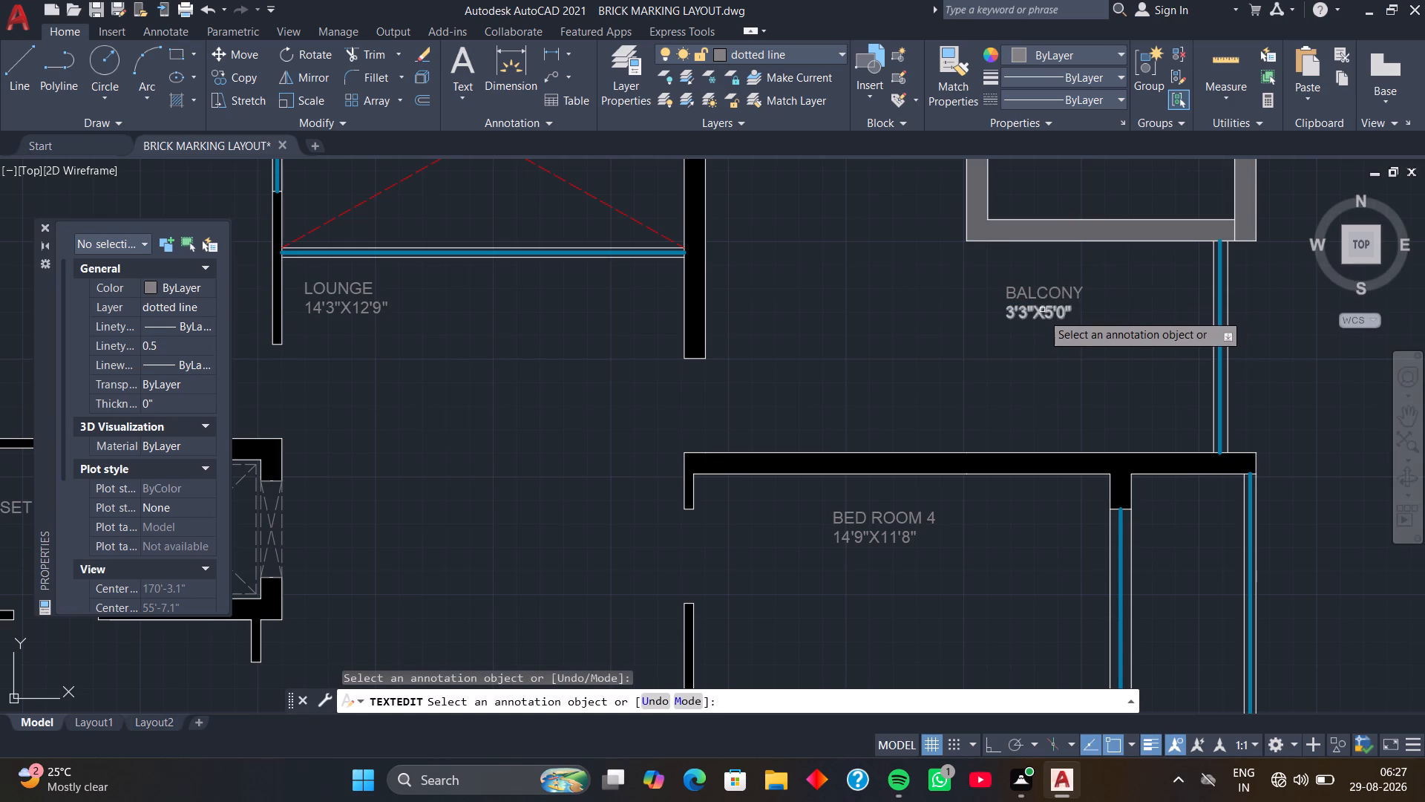
left_click(1042, 313)
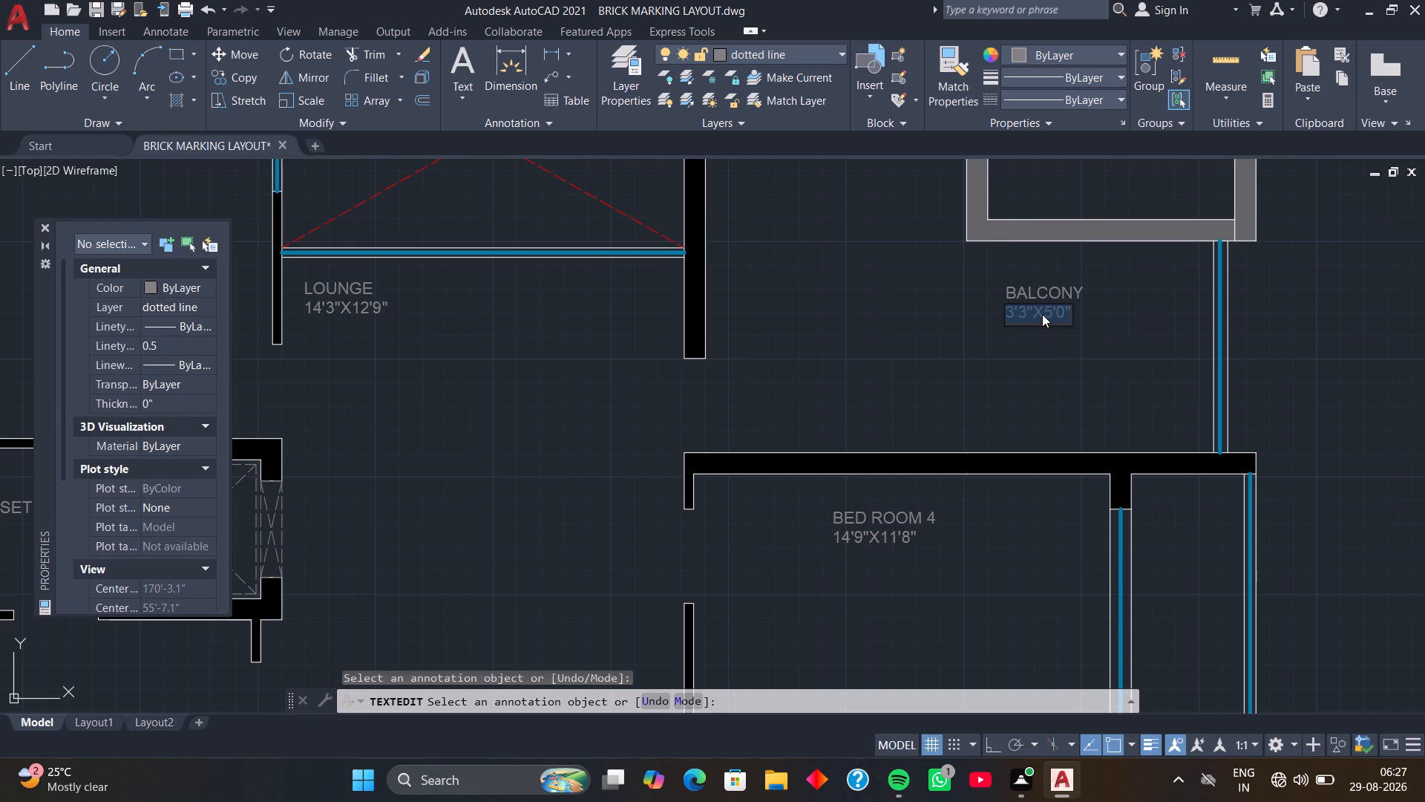
type("15'1")
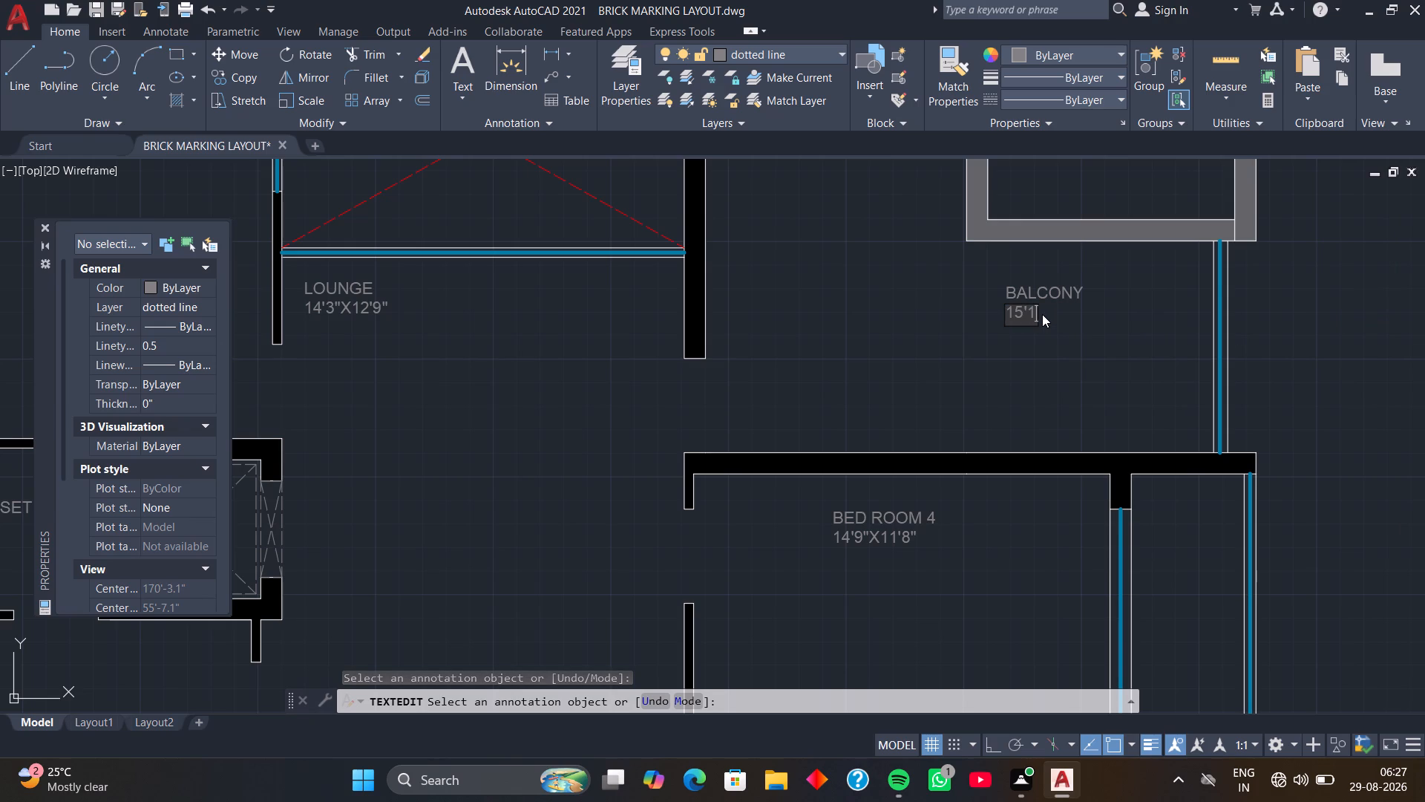
key("shift+quotedbl")
key("x")
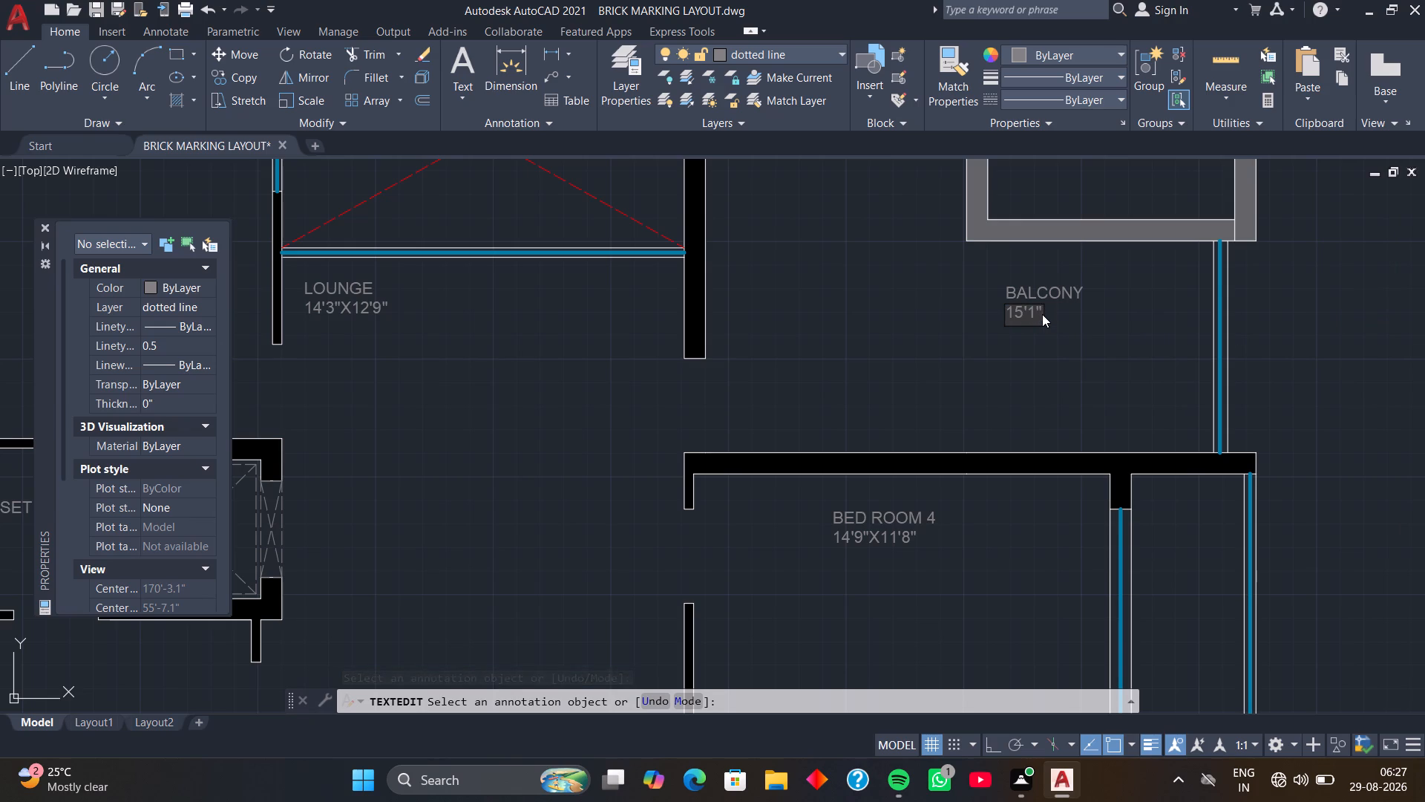
type("15")
key("apostrophe")
key("6")
key("shift+quotedbl")
key("Return")
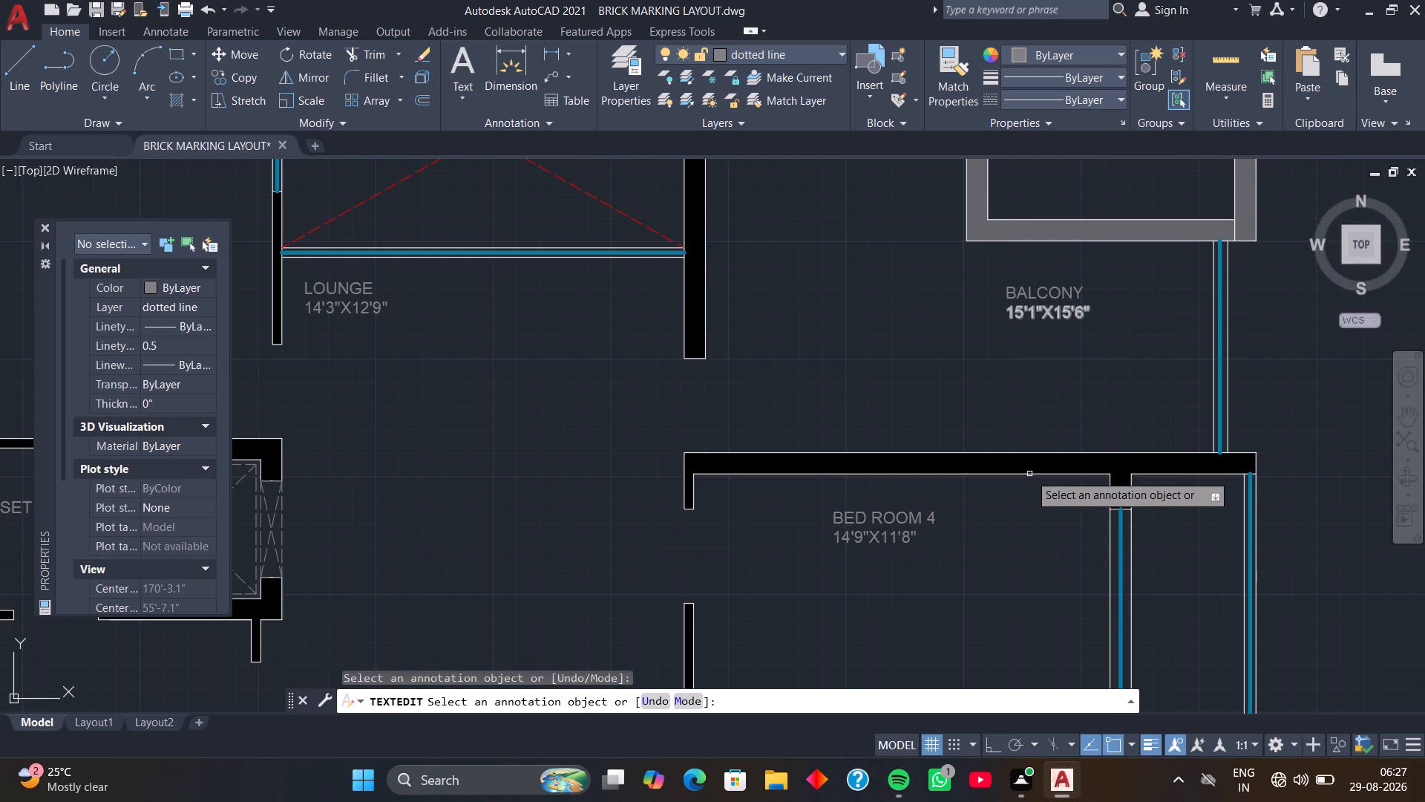
Change the toilet label in the narrow space beside bedroom 4 to BALCONY with size 4'0"X11'8".
scroll(1029, 475, "down", 2)
middle_click_drag(1031, 525, 993, 383)
scroll(1051, 449, "up", 4)
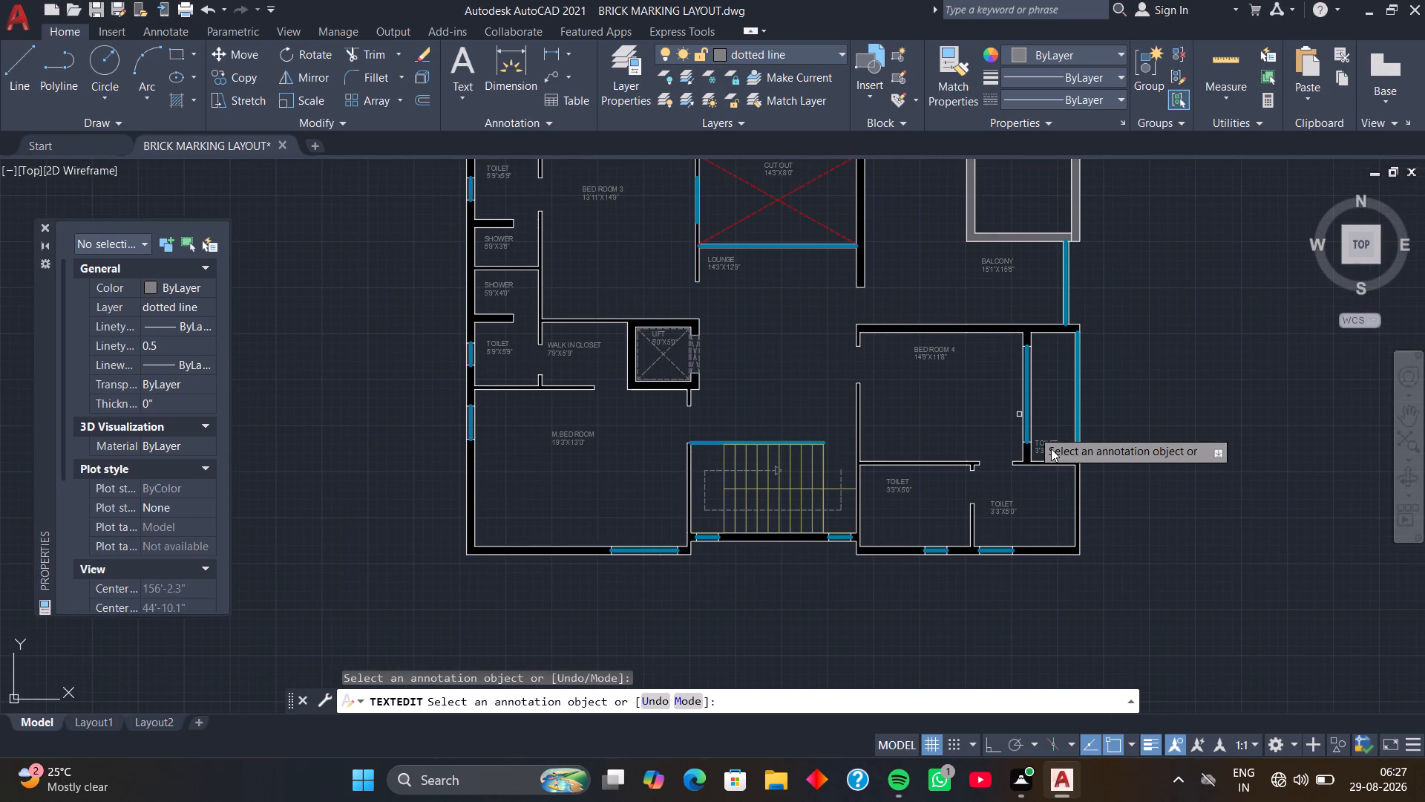
scroll(1066, 445, "up", 3)
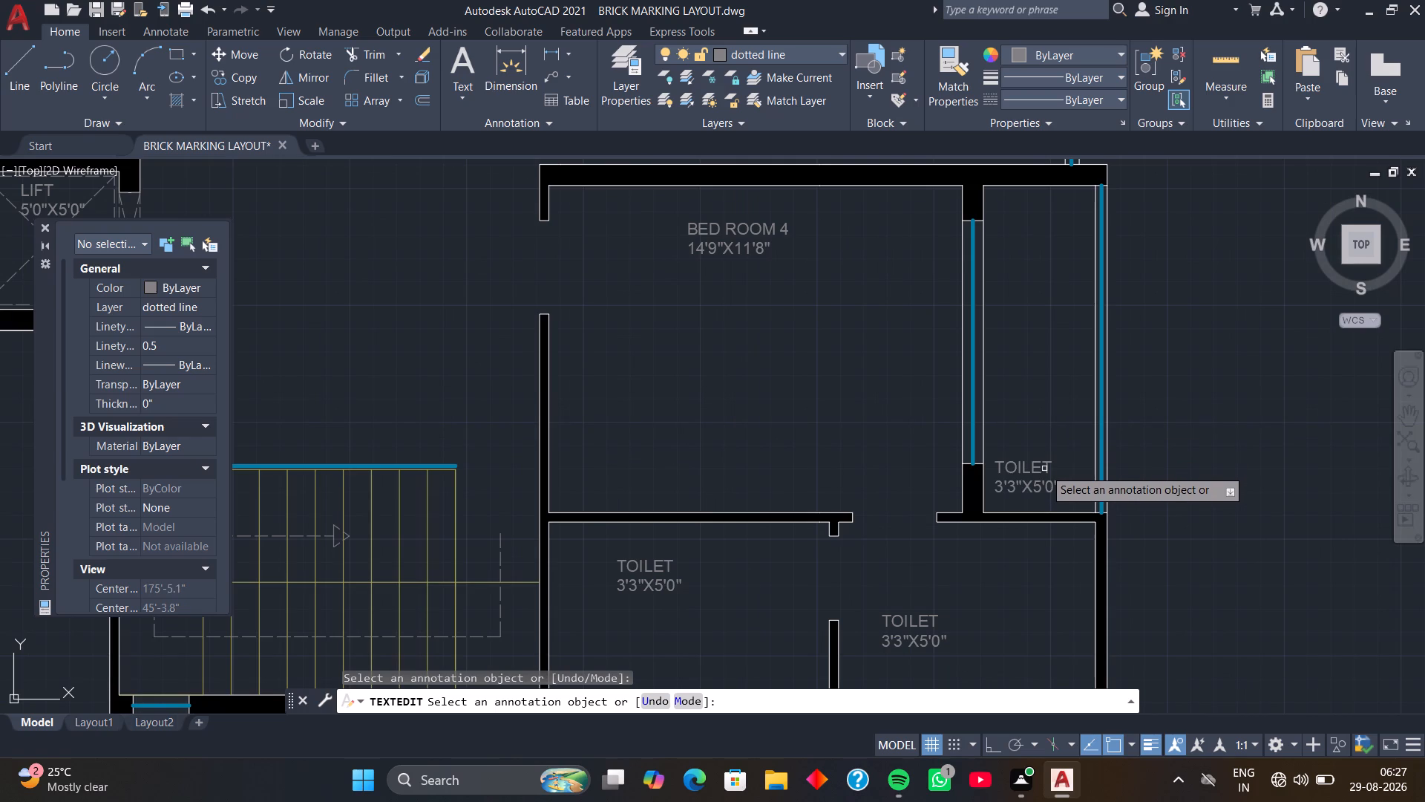
left_click(1044, 469)
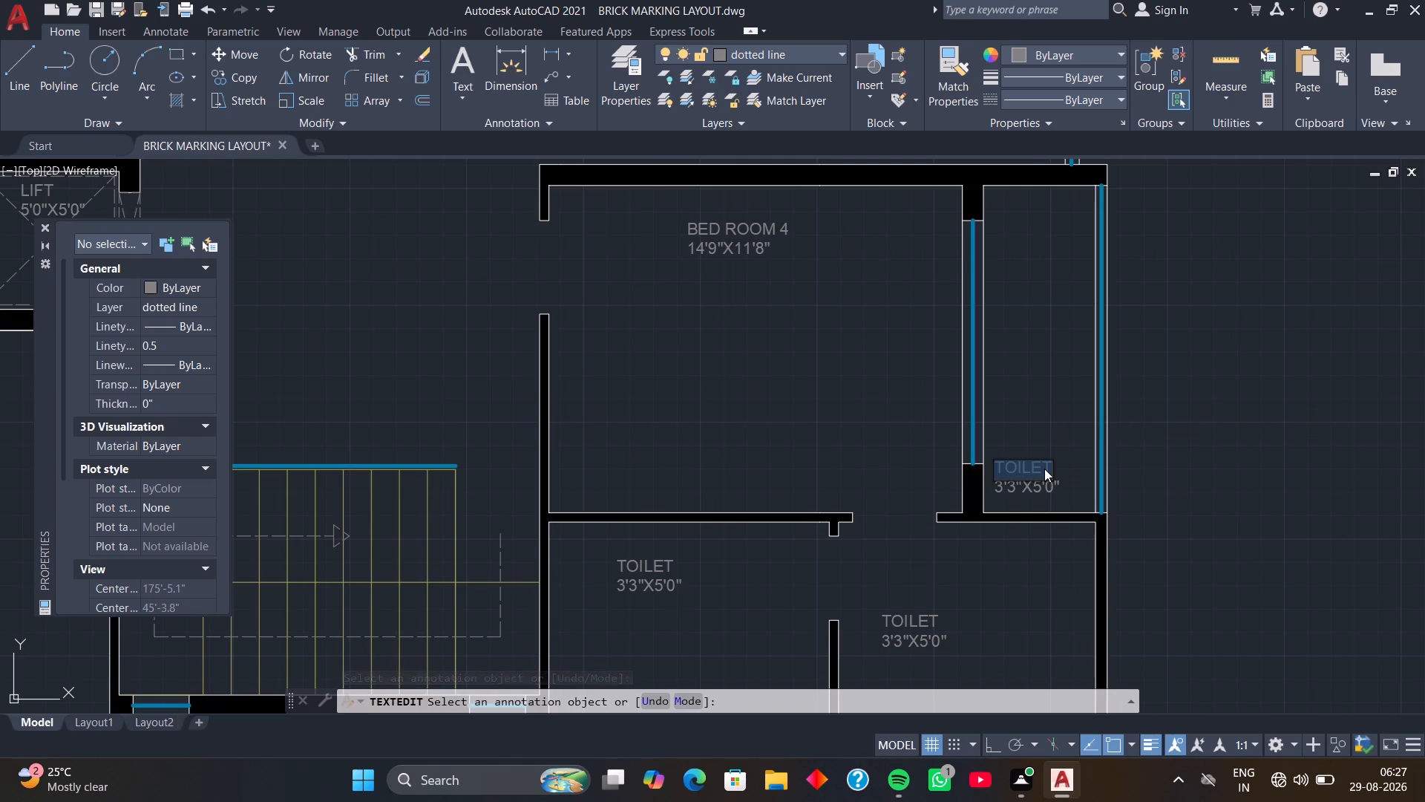
type("BO")
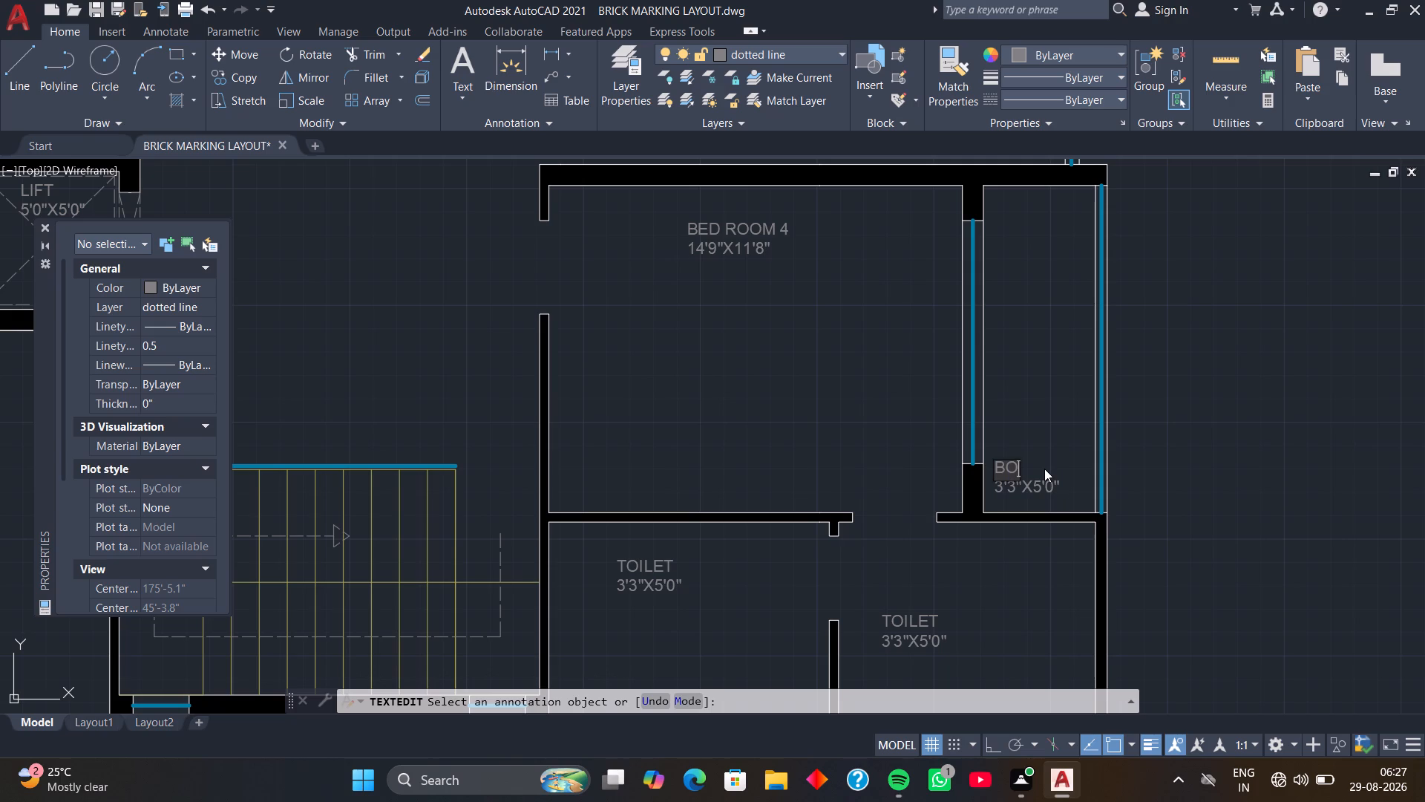
key("BackSpace")
type("AL")
type("CONY")
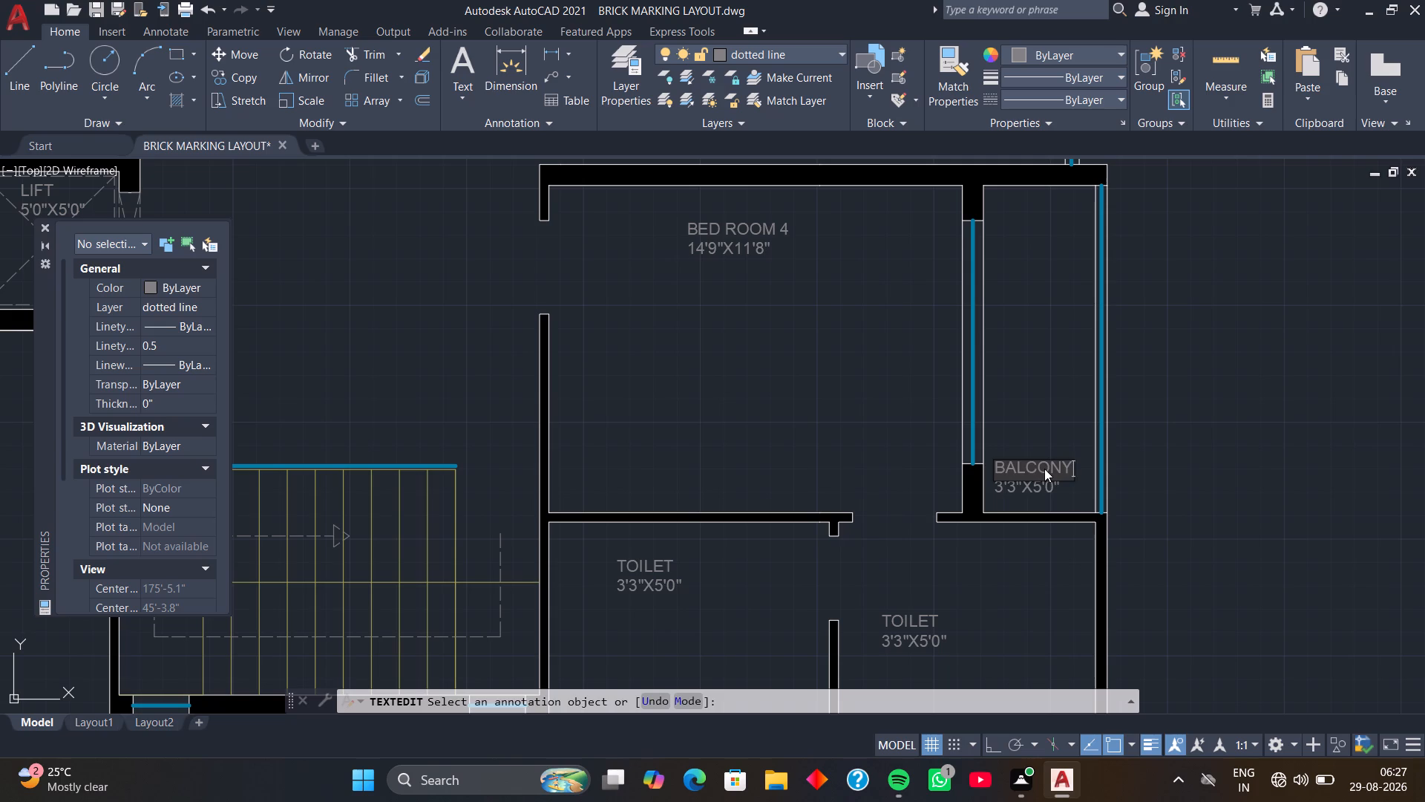
key("Return")
left_click(1041, 487)
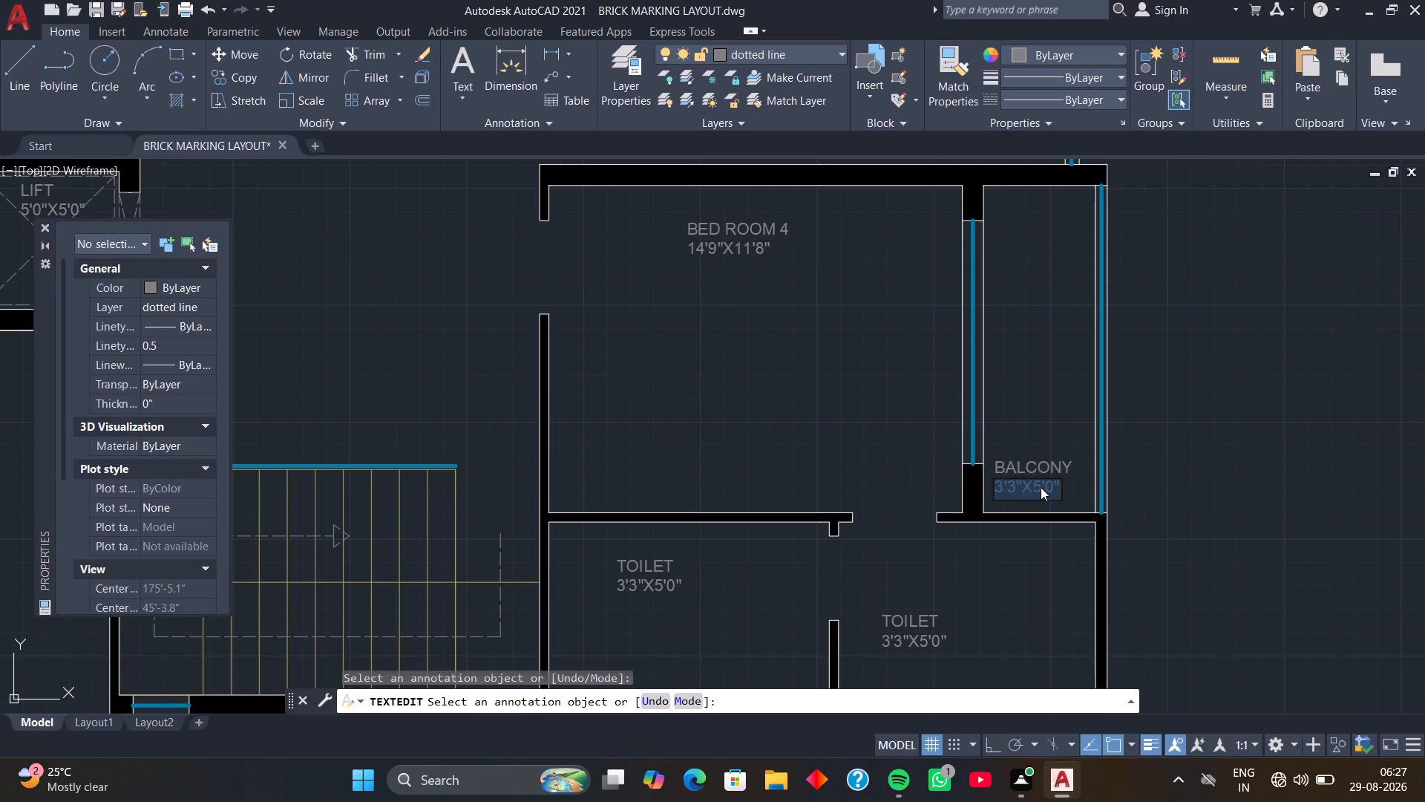
type("4'0")
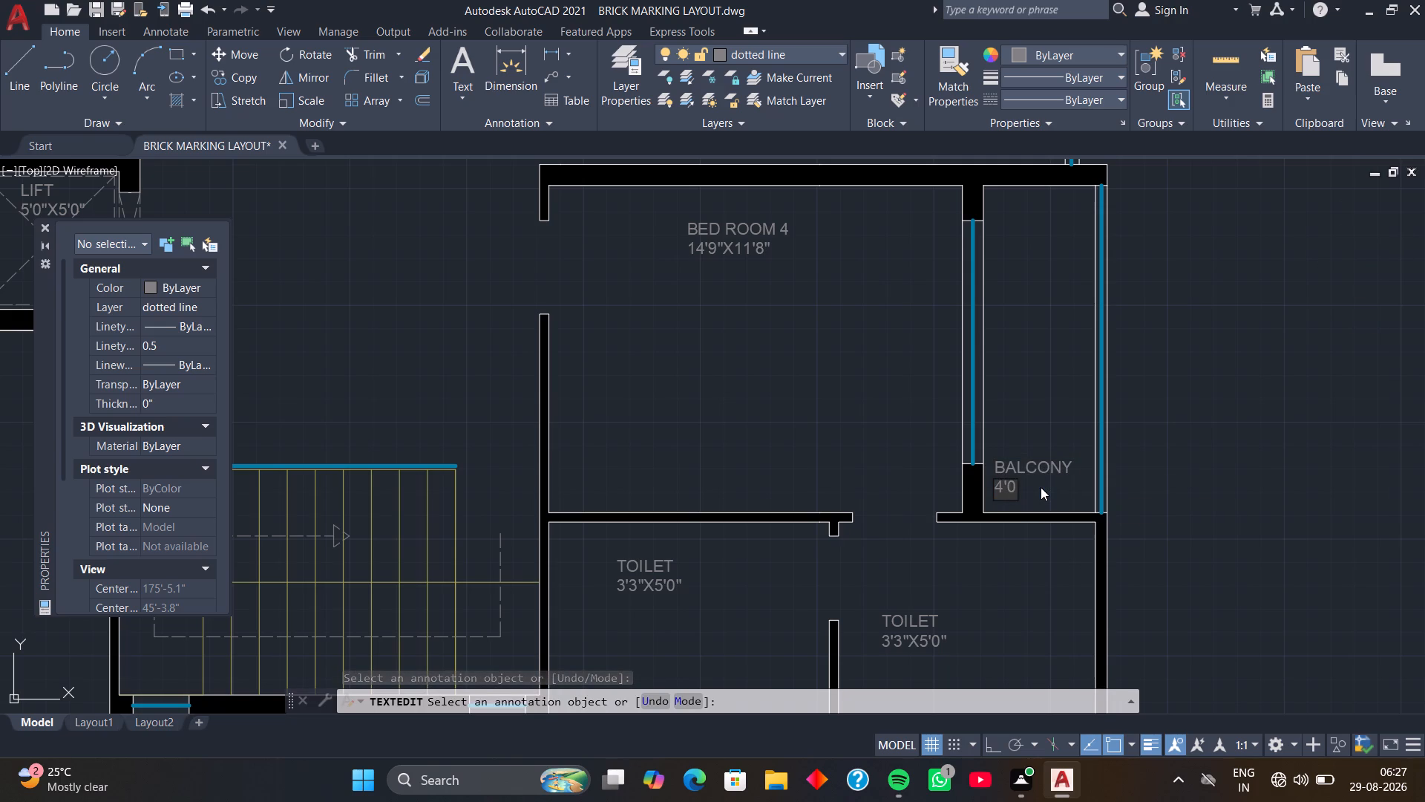
key("shift+quotedbl")
key("x")
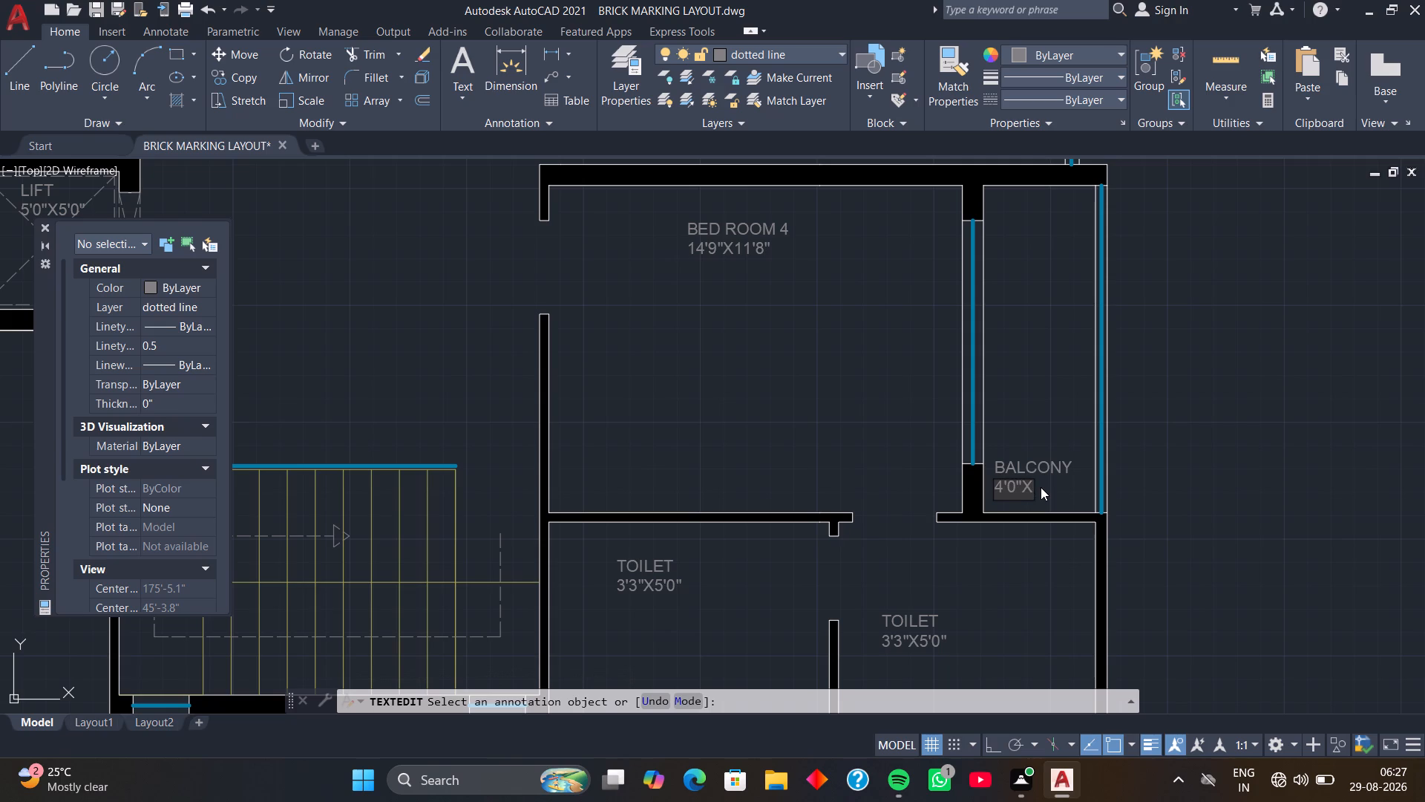
type("11'8\"")
key("Return")
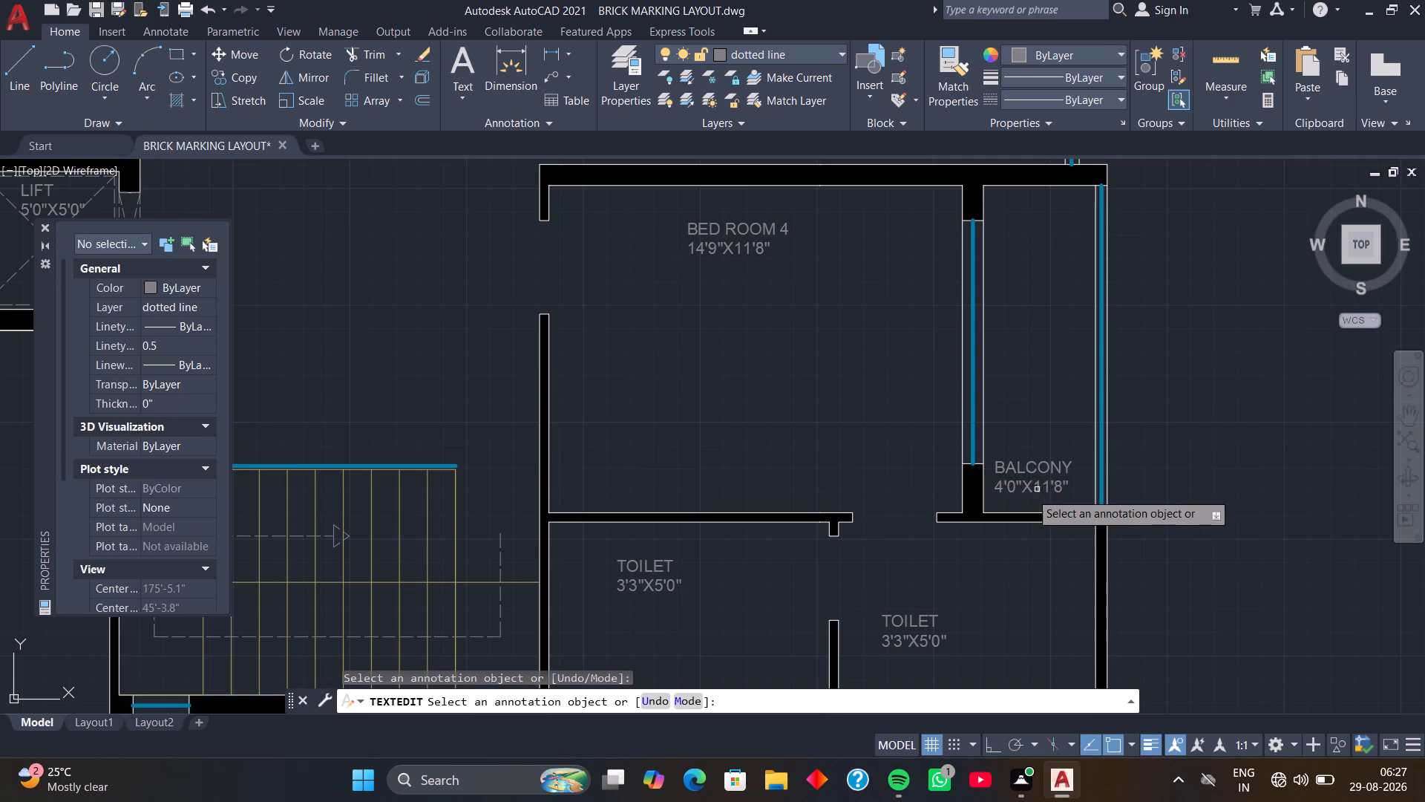
Set the size text of the toilet between the staircase and the corner room below bedroom 4 to 10'0"X7'4.5".
scroll(1019, 499, "down", 1)
middle_click_drag(997, 547, 1033, 518)
left_click(834, 512)
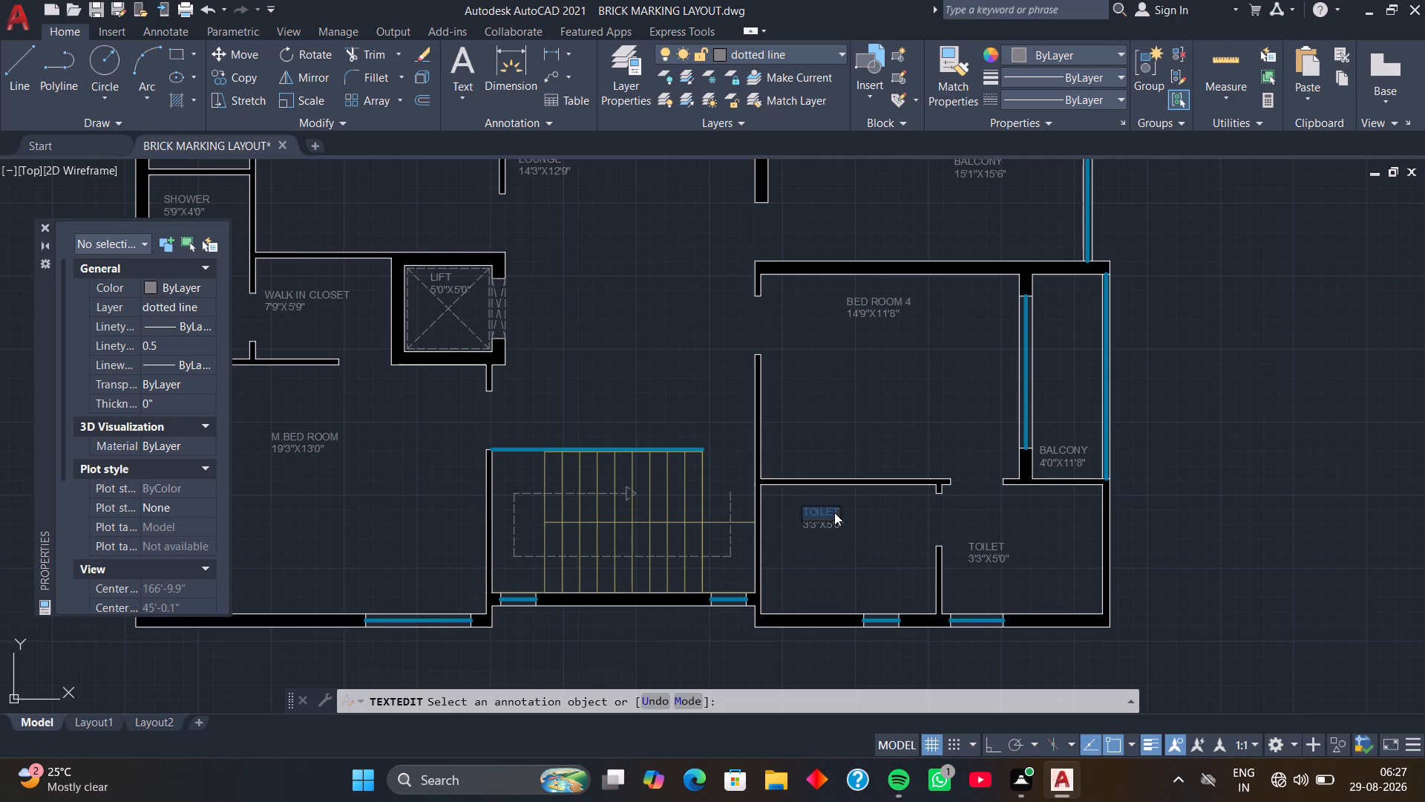
key("Return")
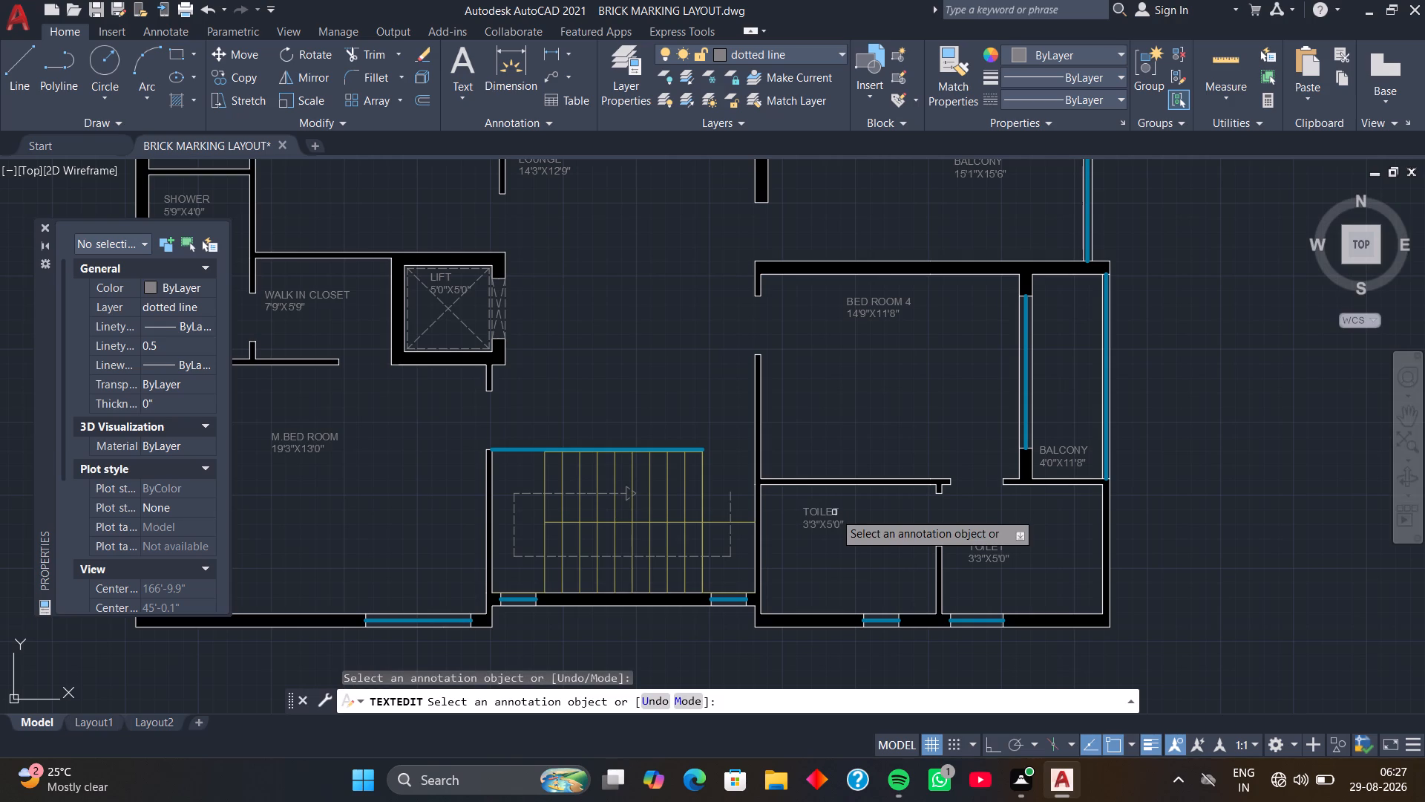
left_click(832, 526)
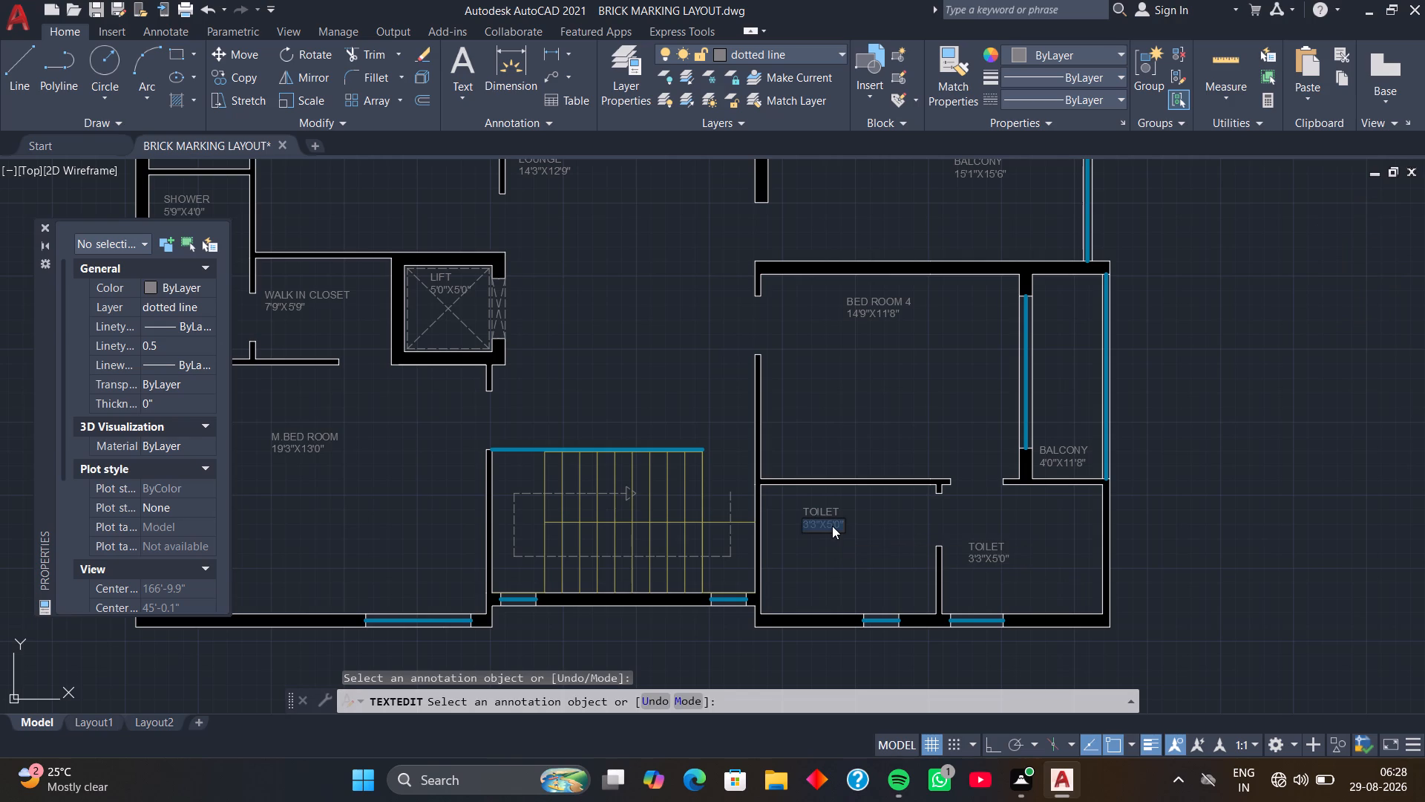
type("10'0")
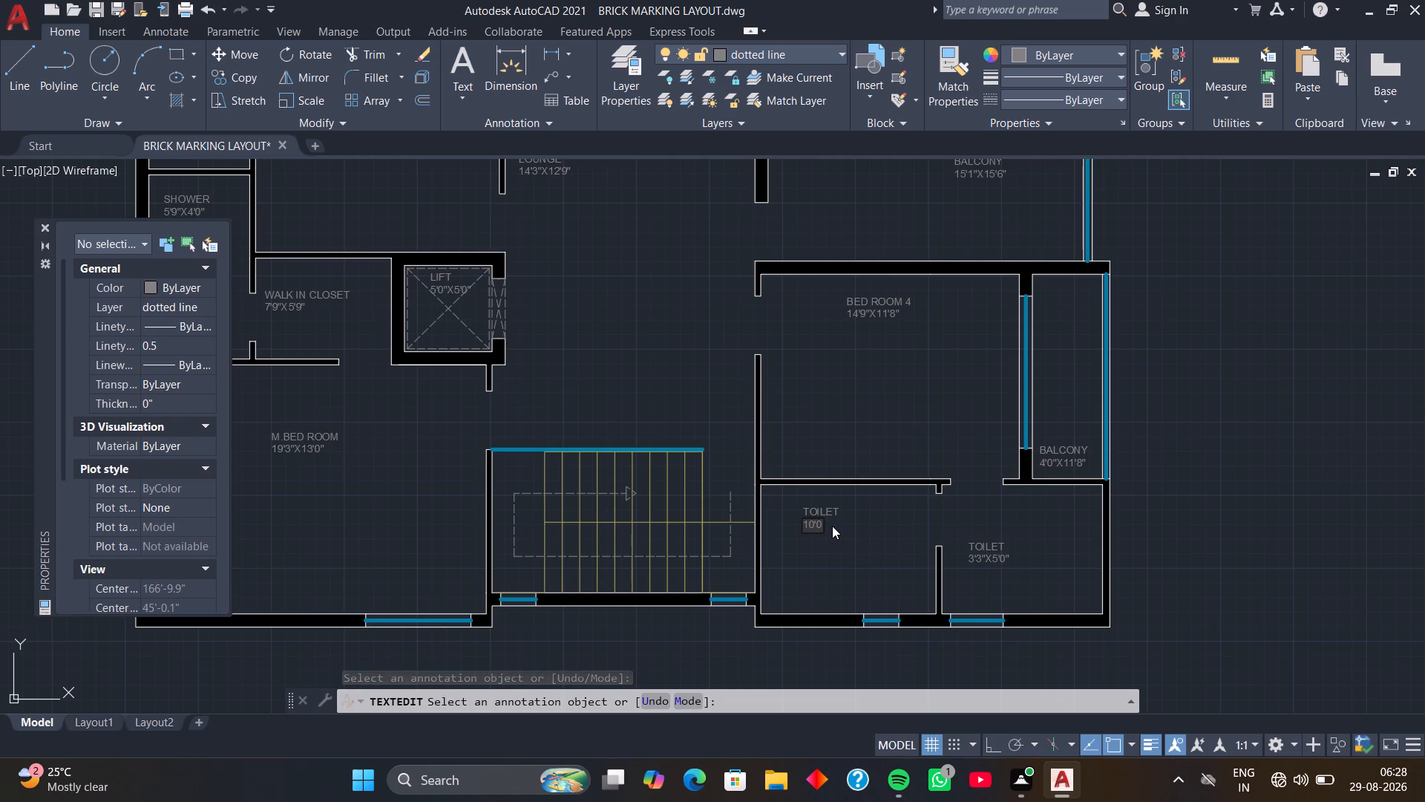
key("shift+quotedbl")
key("x")
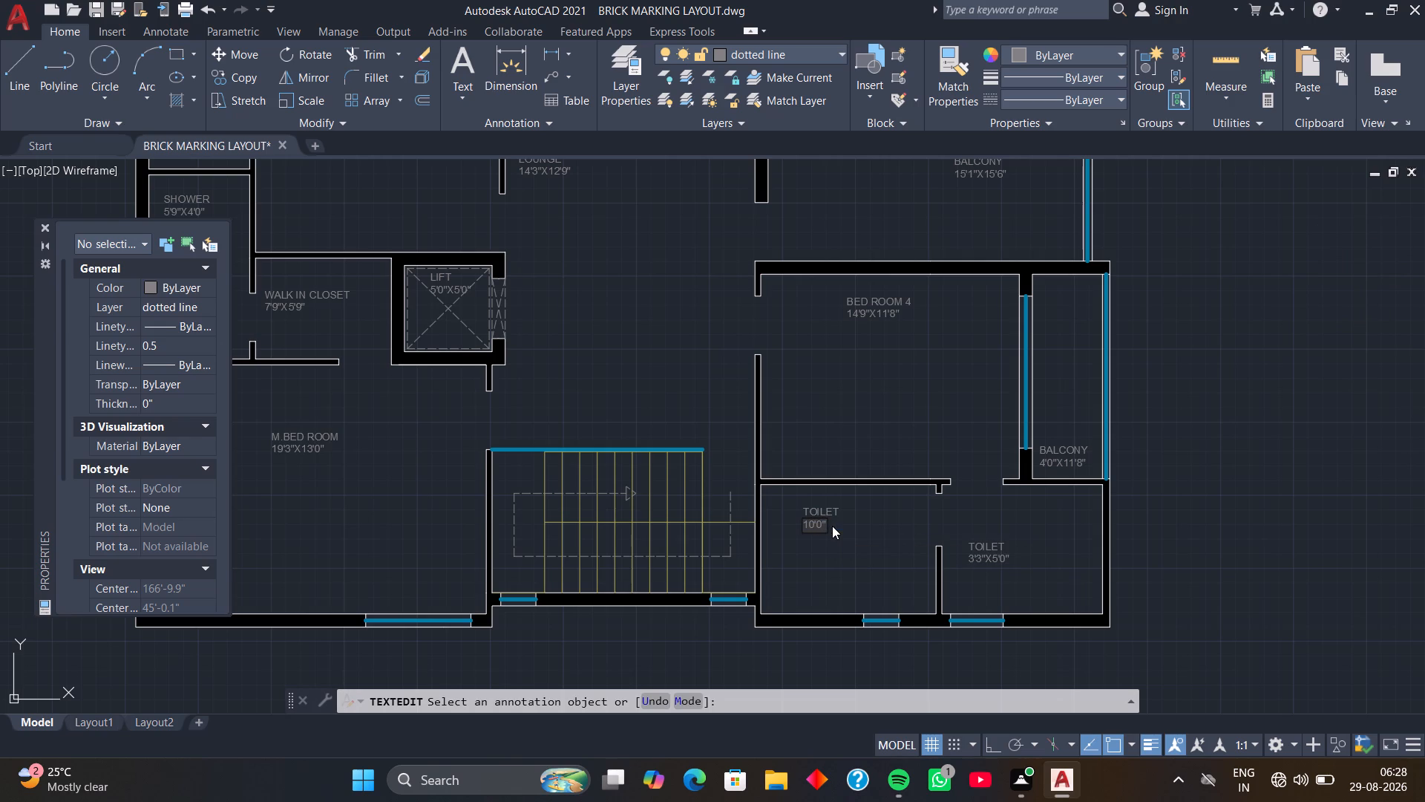
type("7'4.5")
key("shift+quotedbl")
key("Return")
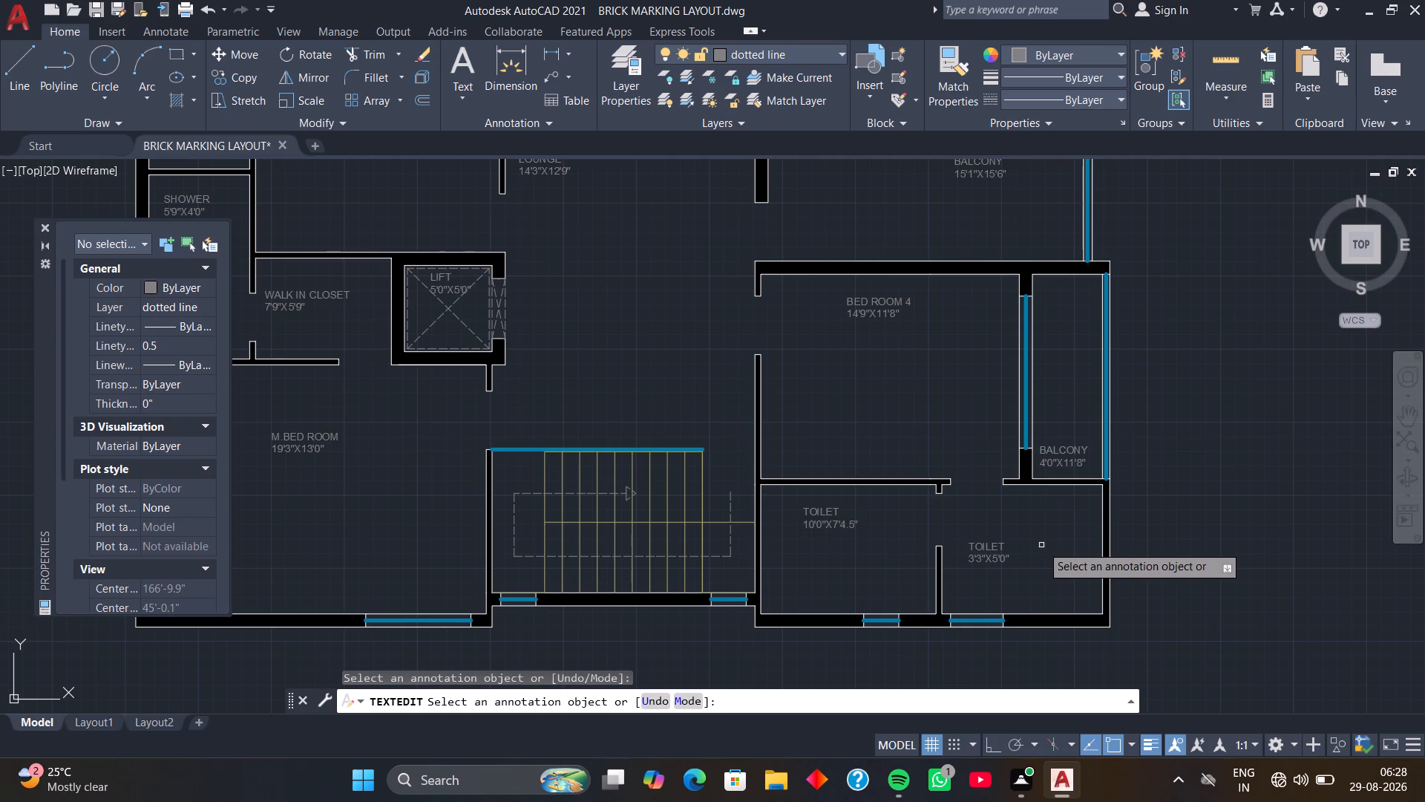
Change the toilet label in the corner room below the narrow balcony to WALK IN with size 8'0"X7'2".
scroll(1021, 546, "up", 1)
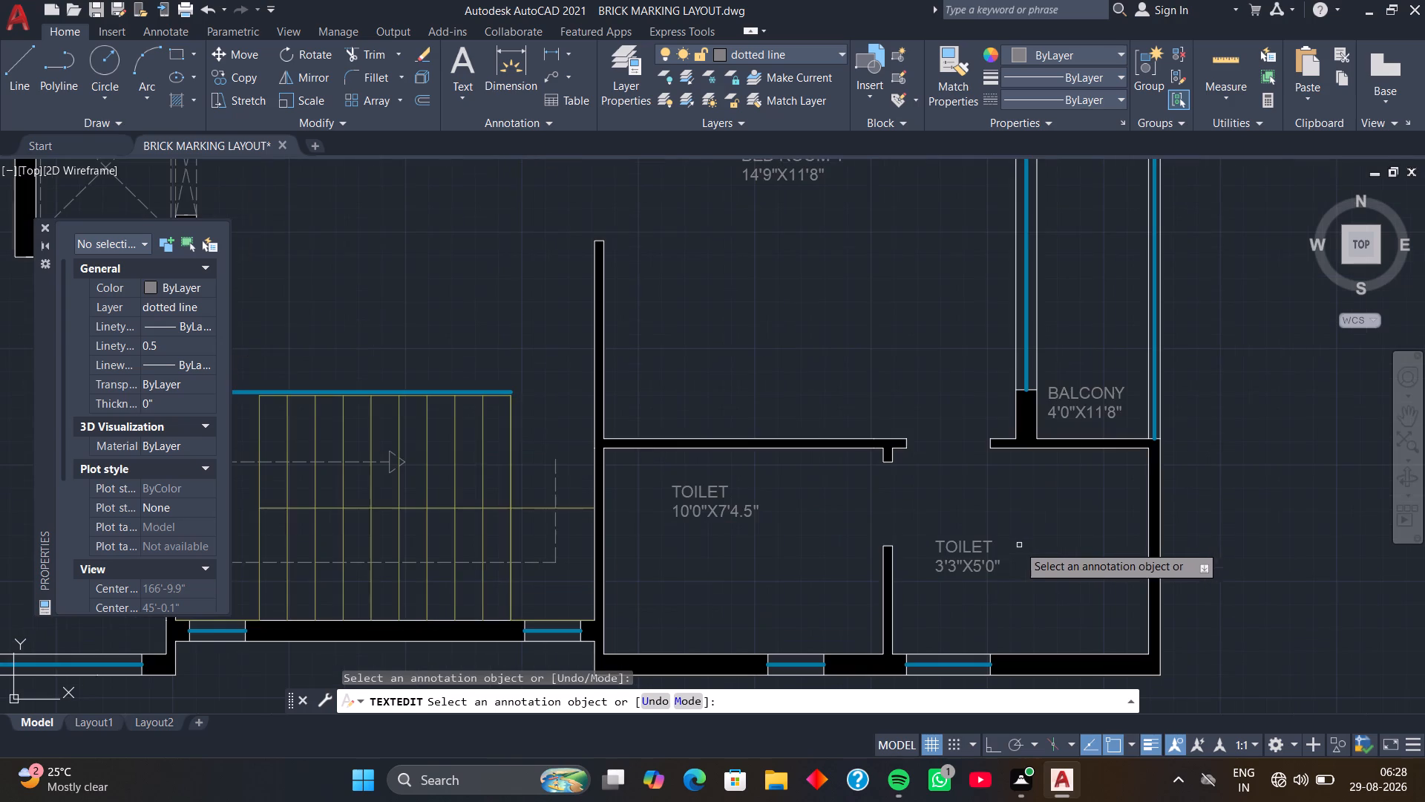
left_click(986, 541)
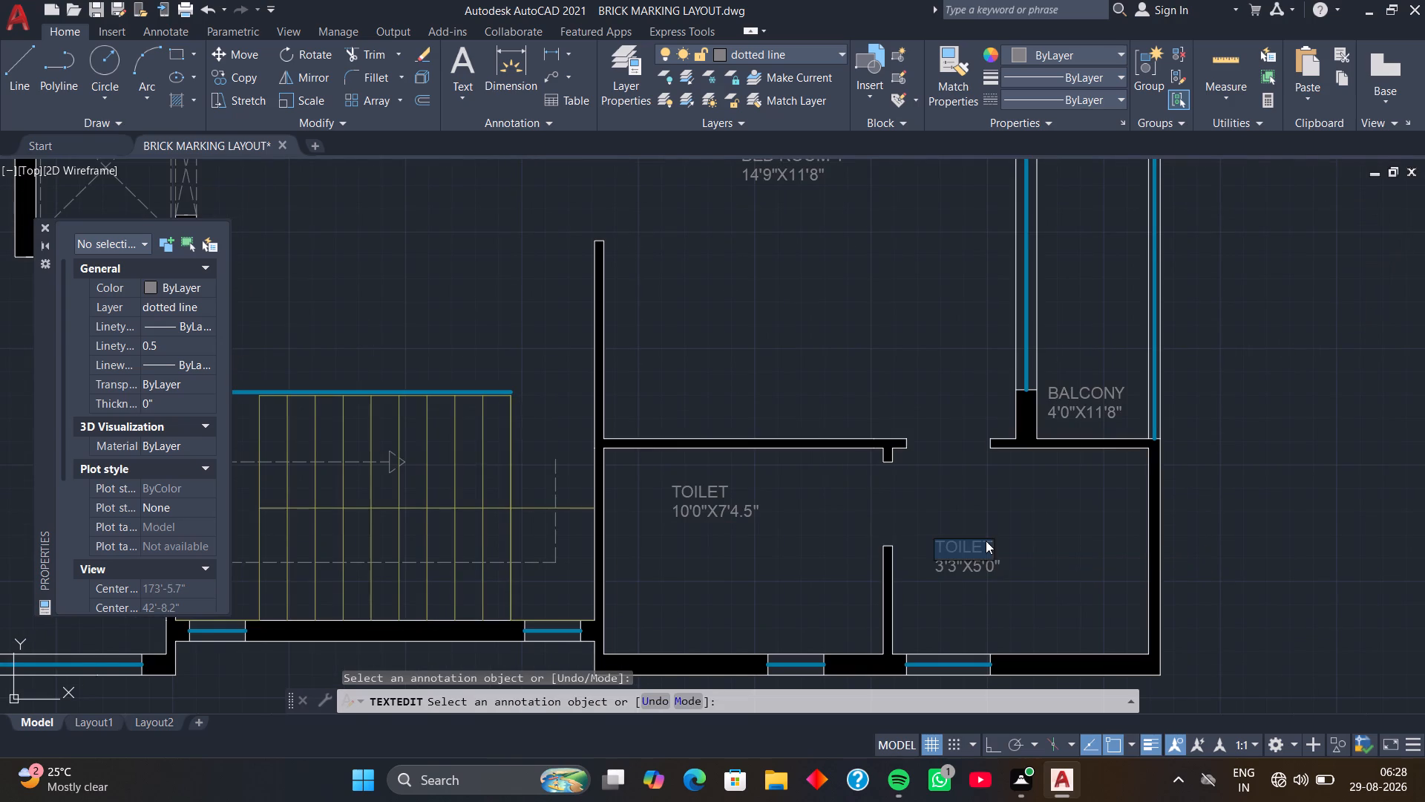
type("WALK")
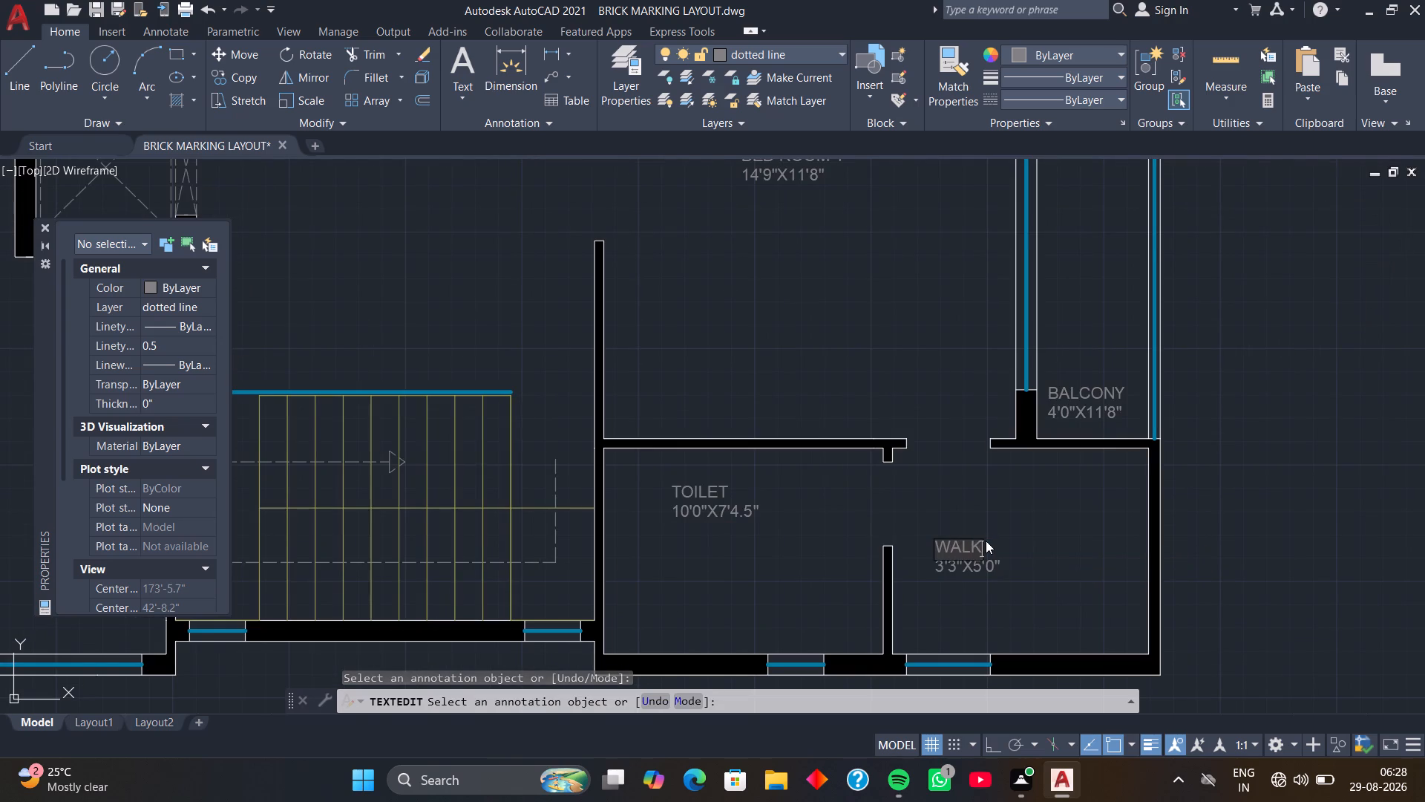
key("space")
type("IN")
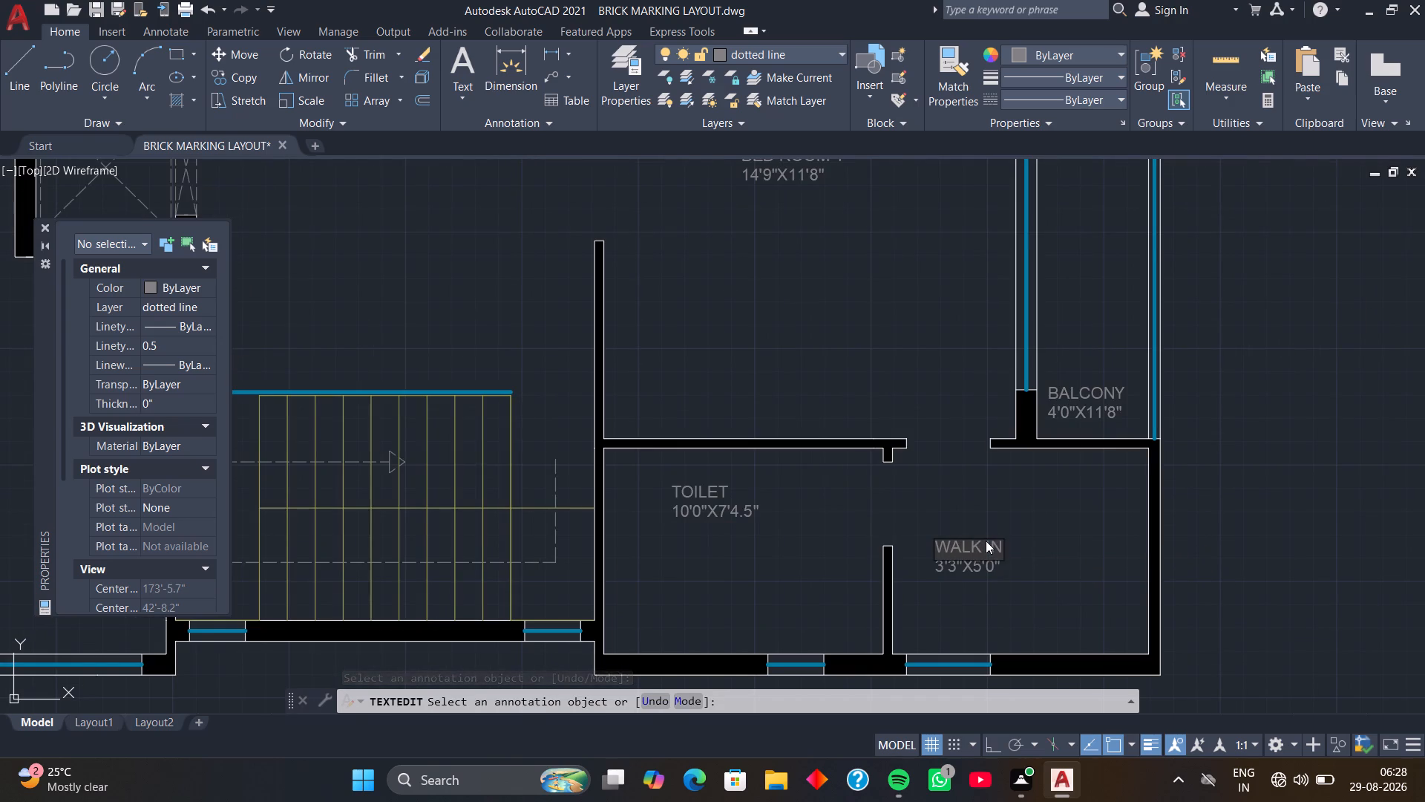
key("Return")
left_click(983, 567)
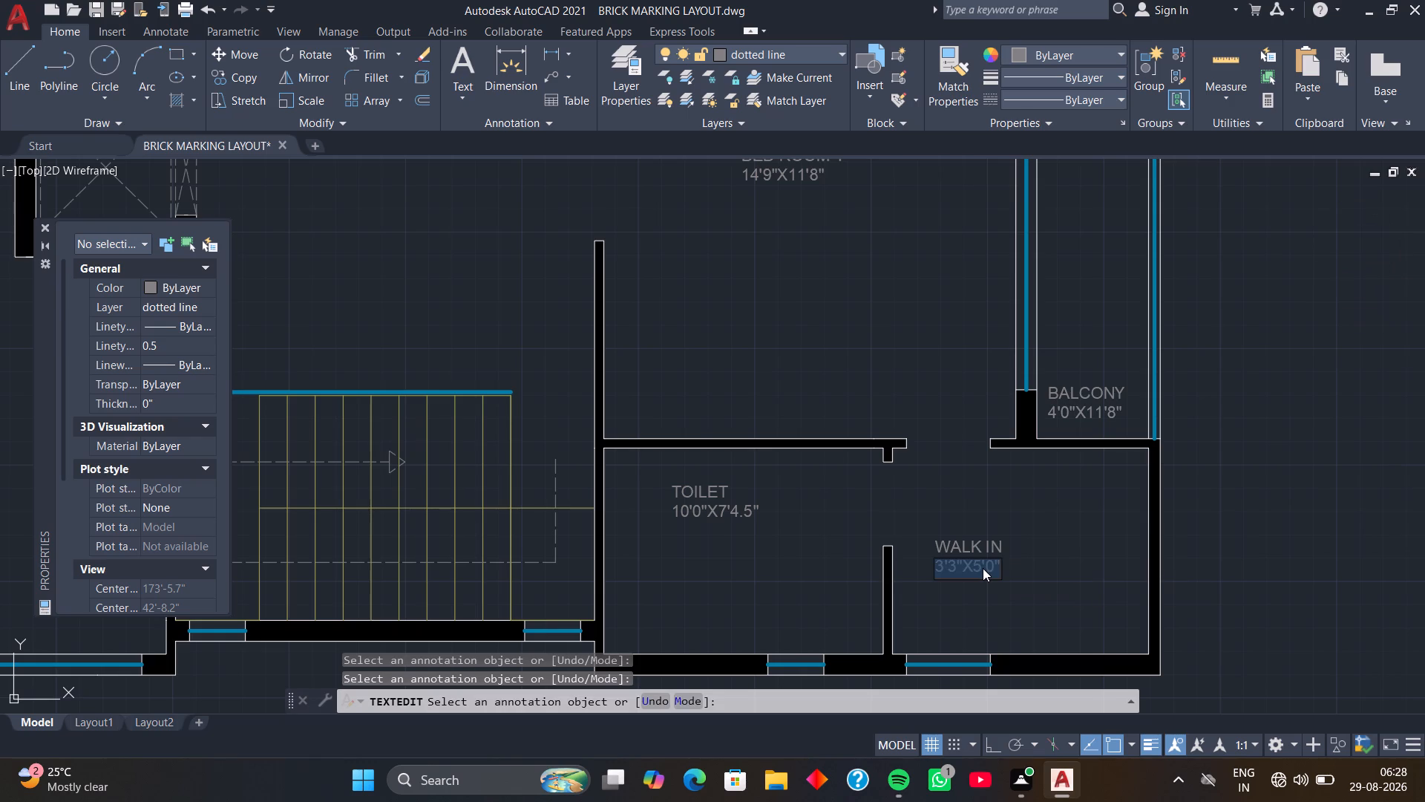
type("8'")
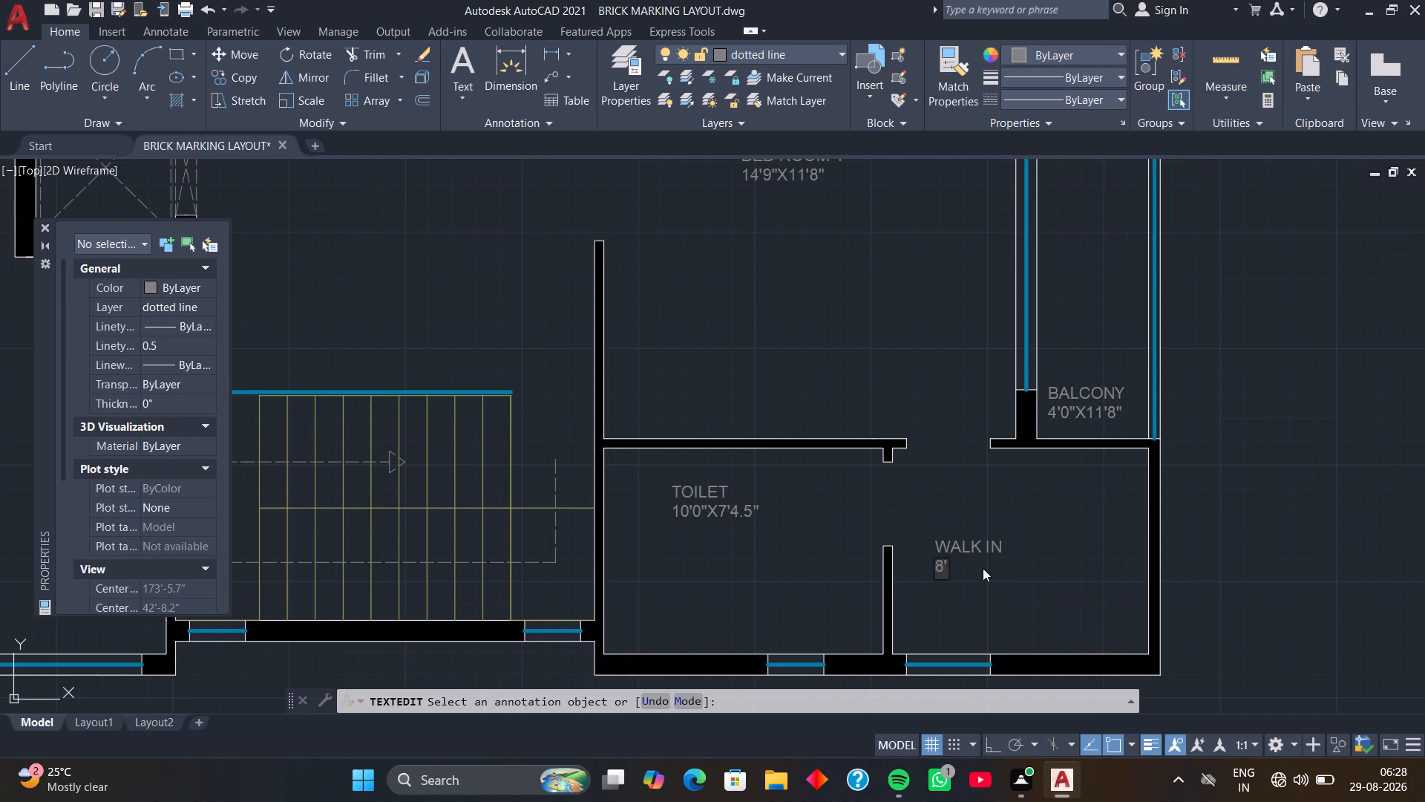
key("0")
key("shift+quotedbl")
key("x")
type("7'")
key("2")
key("shift+quotedbl")
key("Return")
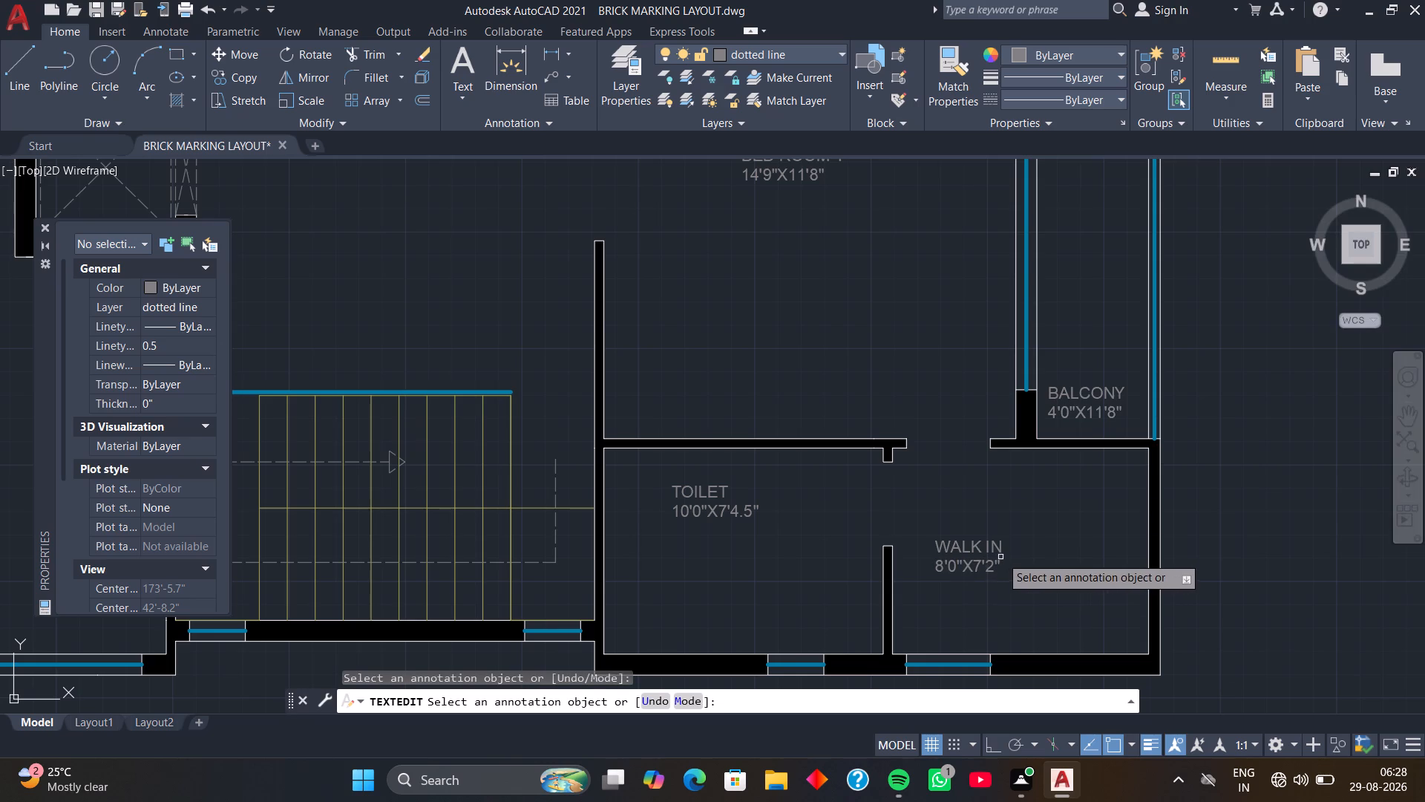
scroll(974, 476, "down", 2)
middle_click_drag(955, 385, 986, 420)
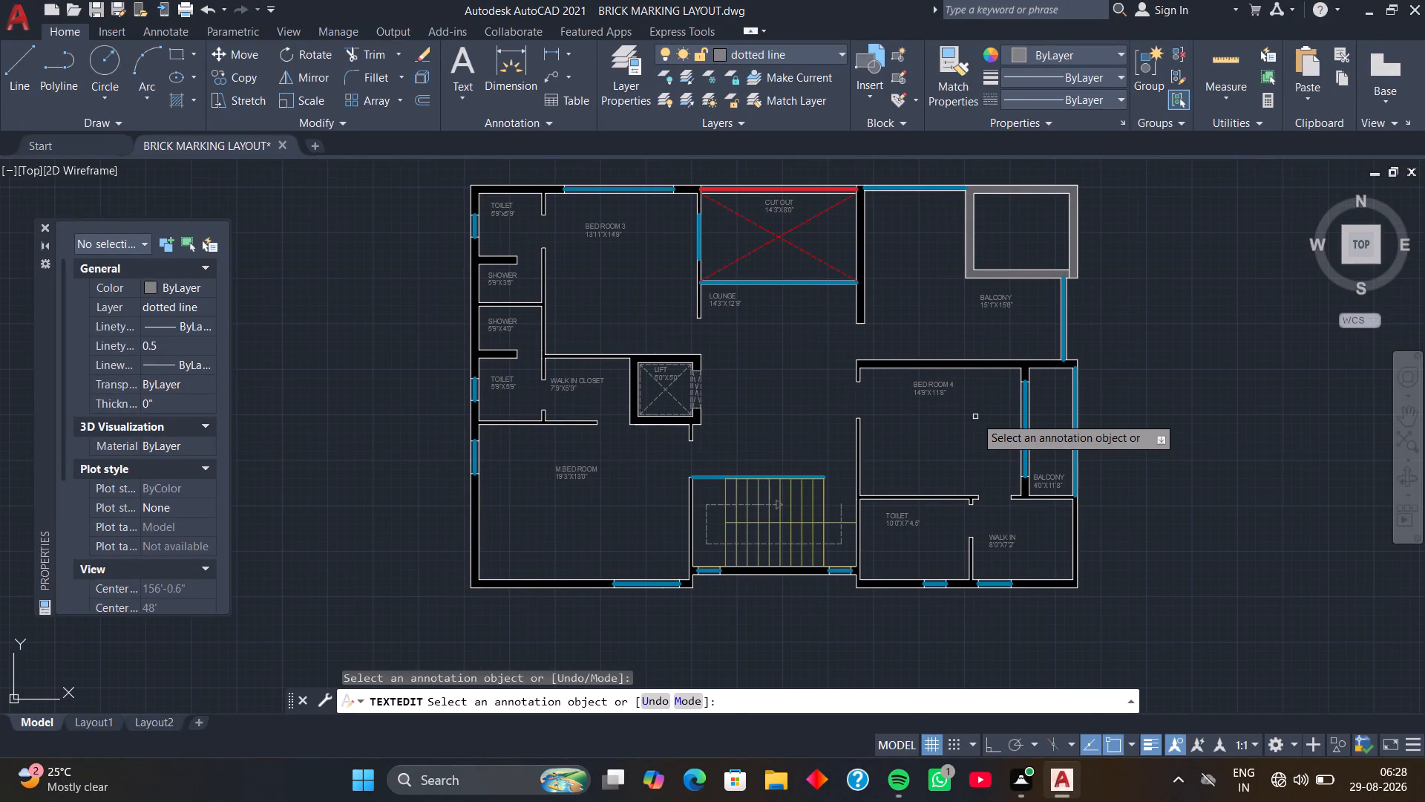
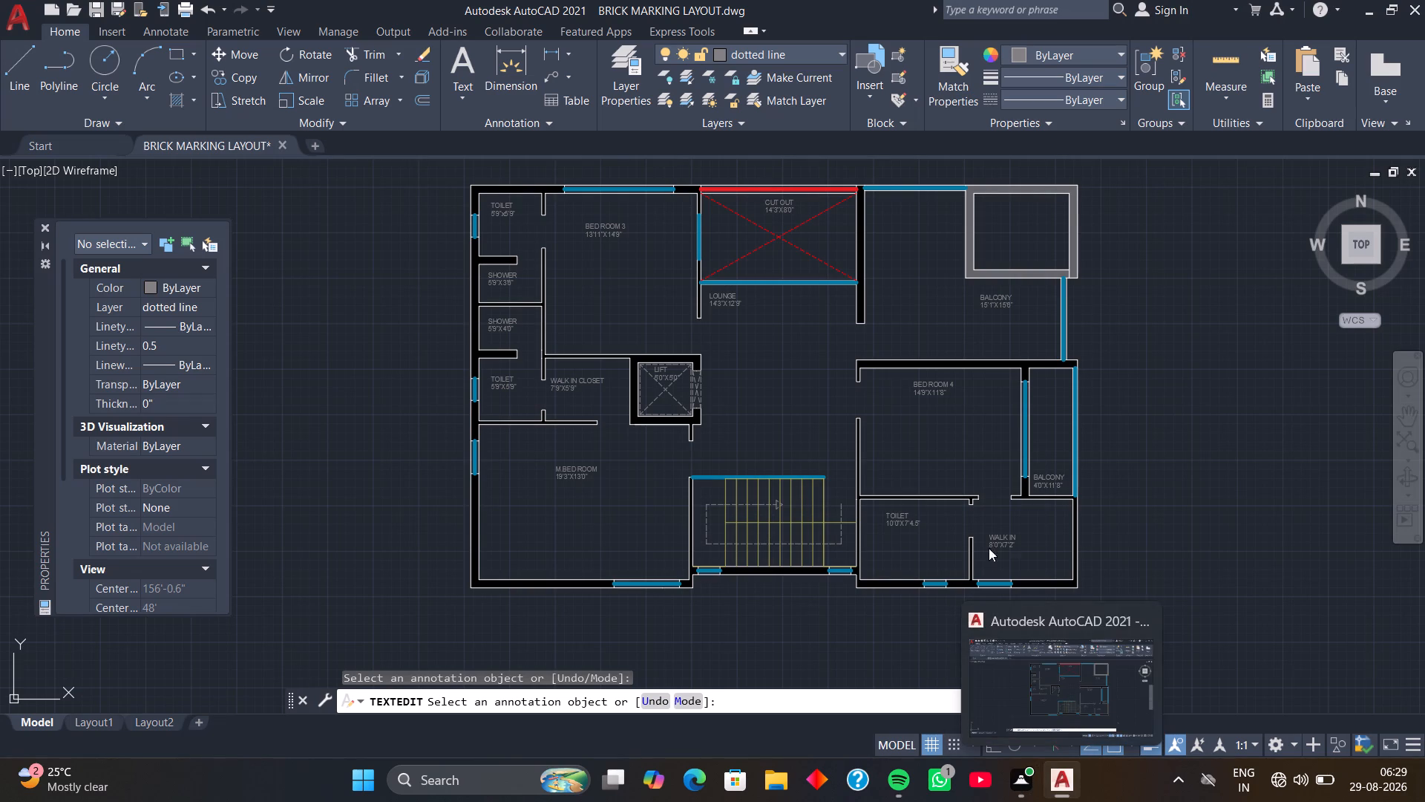
Look over the edited room labels across the labelled floor plan and finish text editing.
scroll(862, 503, "up", 1)
middle_click_drag(885, 531, 883, 535)
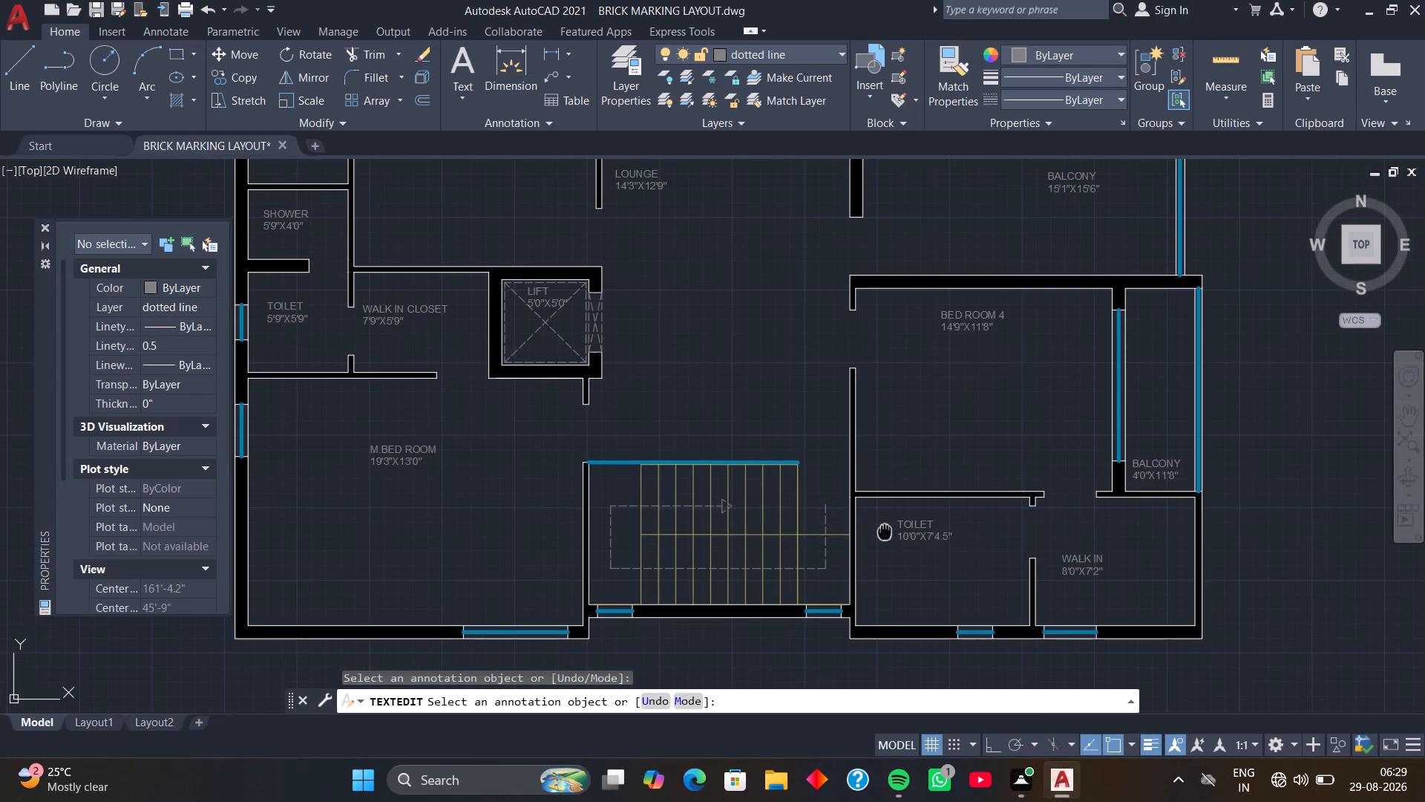
middle_click_drag(883, 535, 798, 566)
middle_click_drag(850, 470, 835, 465)
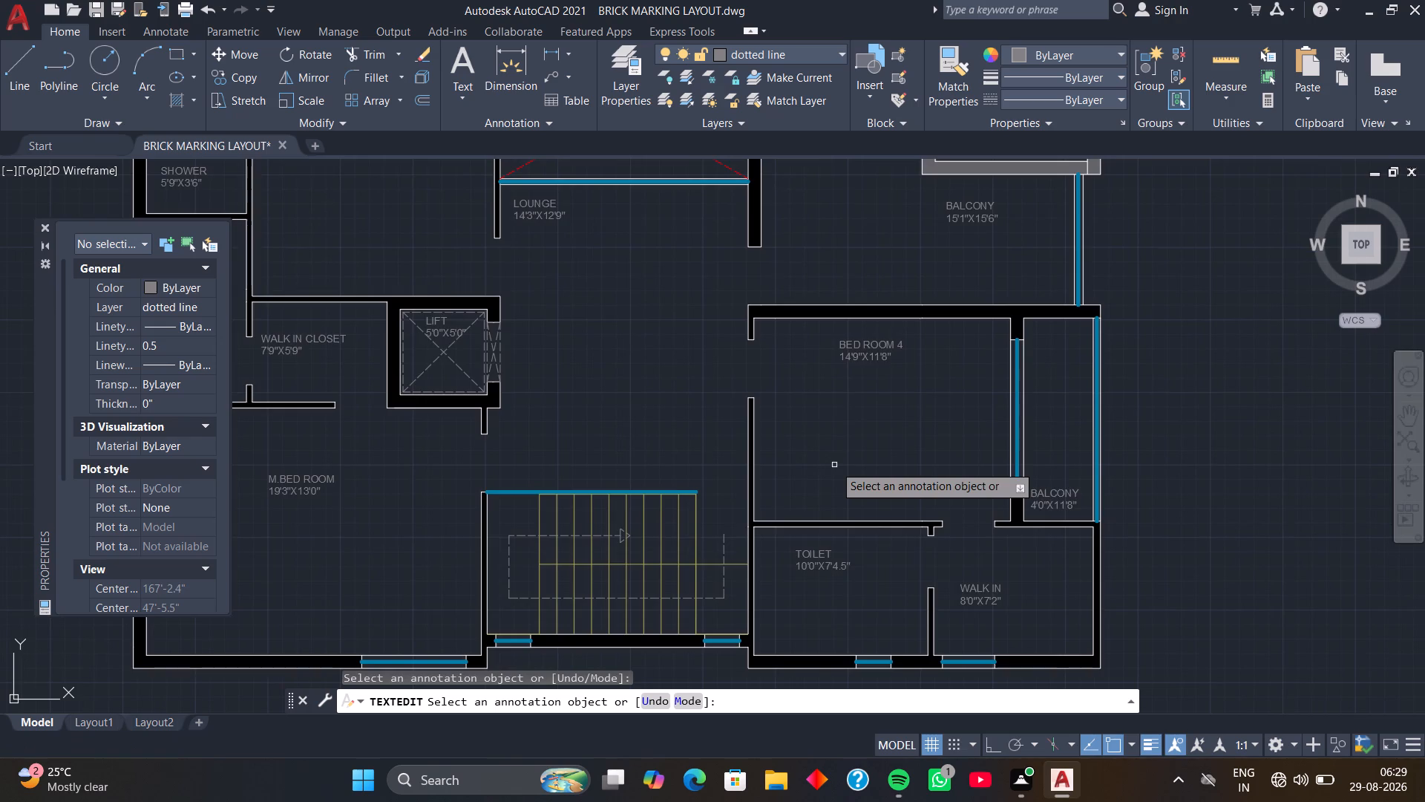
scroll(834, 465, "down", 2)
middle_click_drag(834, 465, 810, 397)
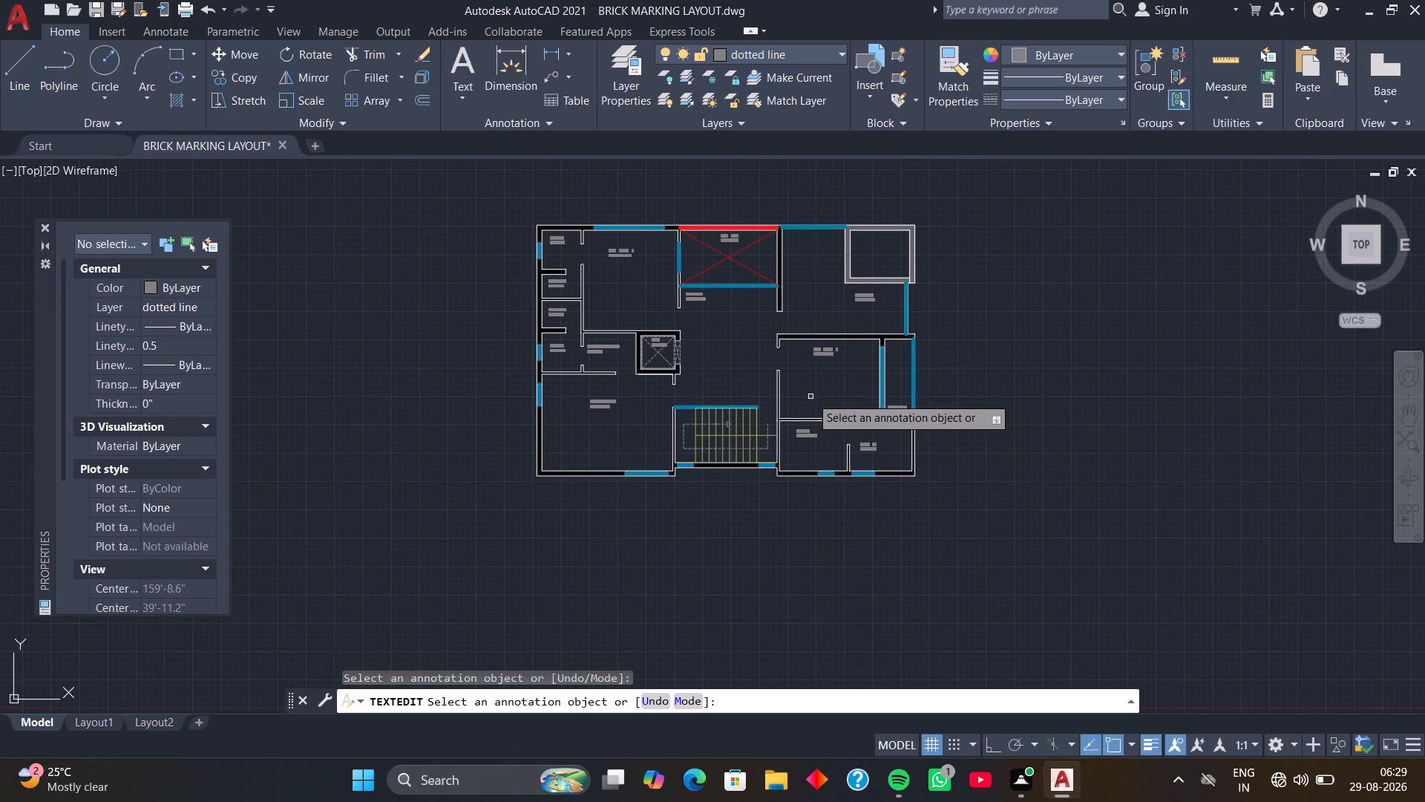
scroll(810, 397, "up", 2)
scroll(807, 382, "down", 2)
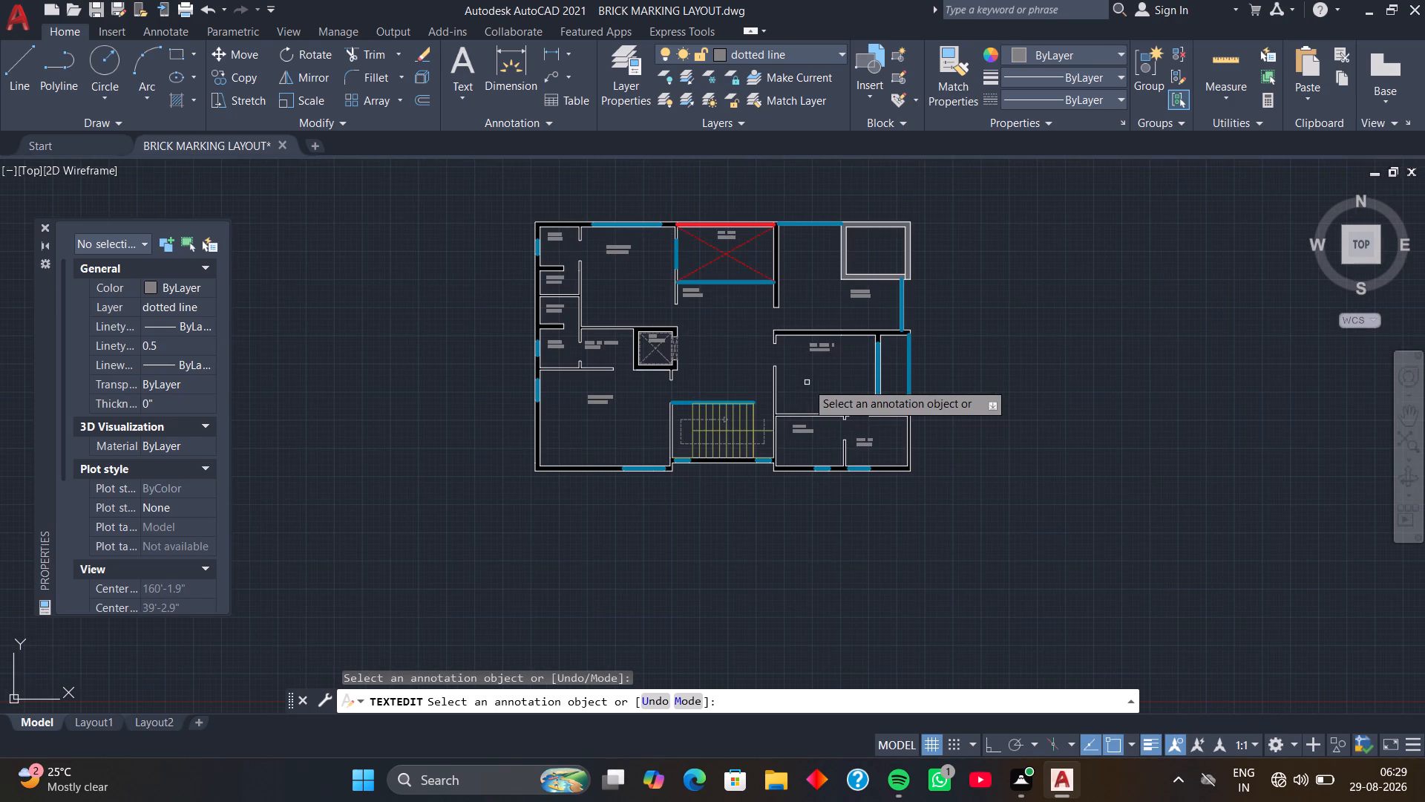
middle_click_drag(807, 382, 881, 402)
middle_click_drag(796, 368, 886, 387)
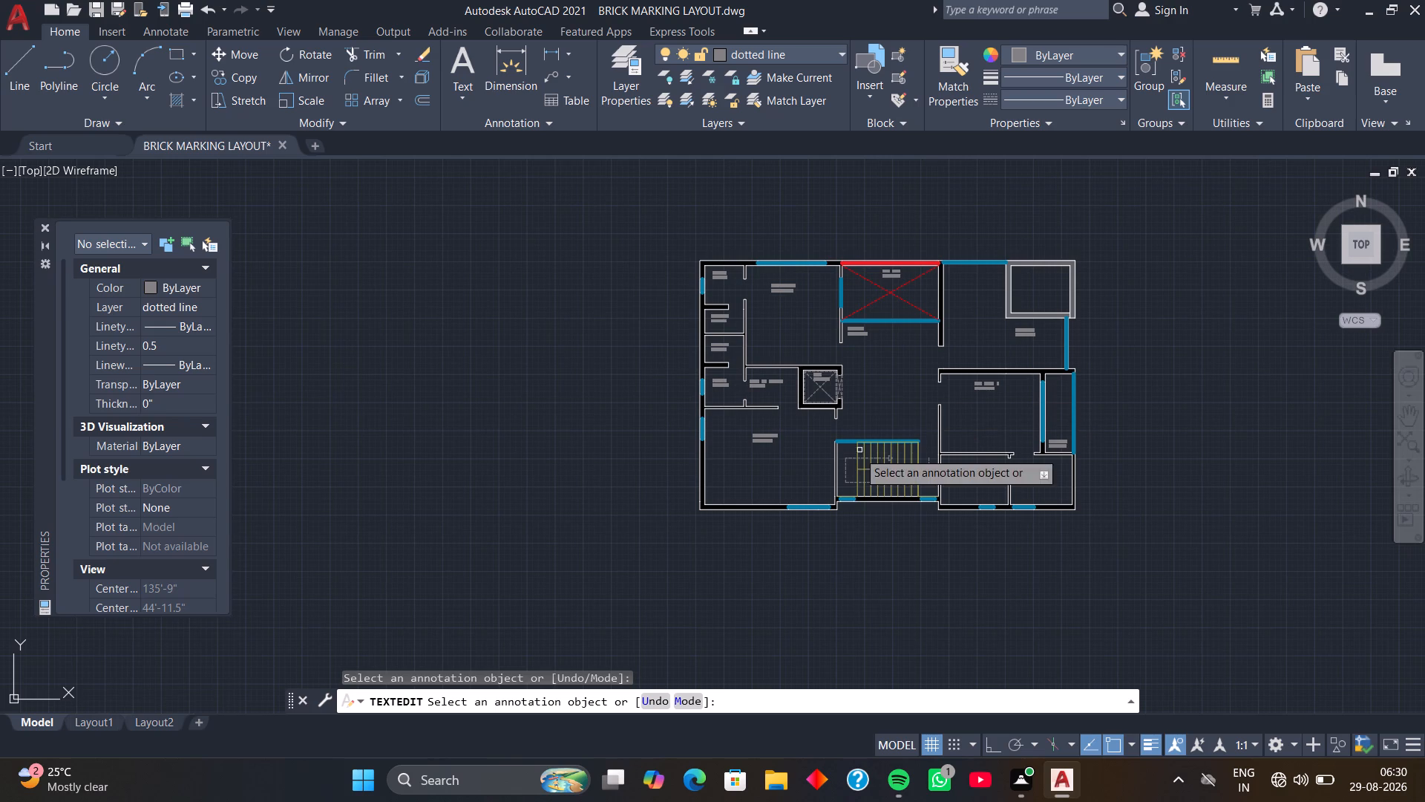
scroll(862, 489, "down", 1)
middle_click_drag(857, 476, 869, 475)
scroll(788, 439, "up", 4)
middle_click_drag(788, 449, 836, 509)
scroll(716, 342, "down", 2)
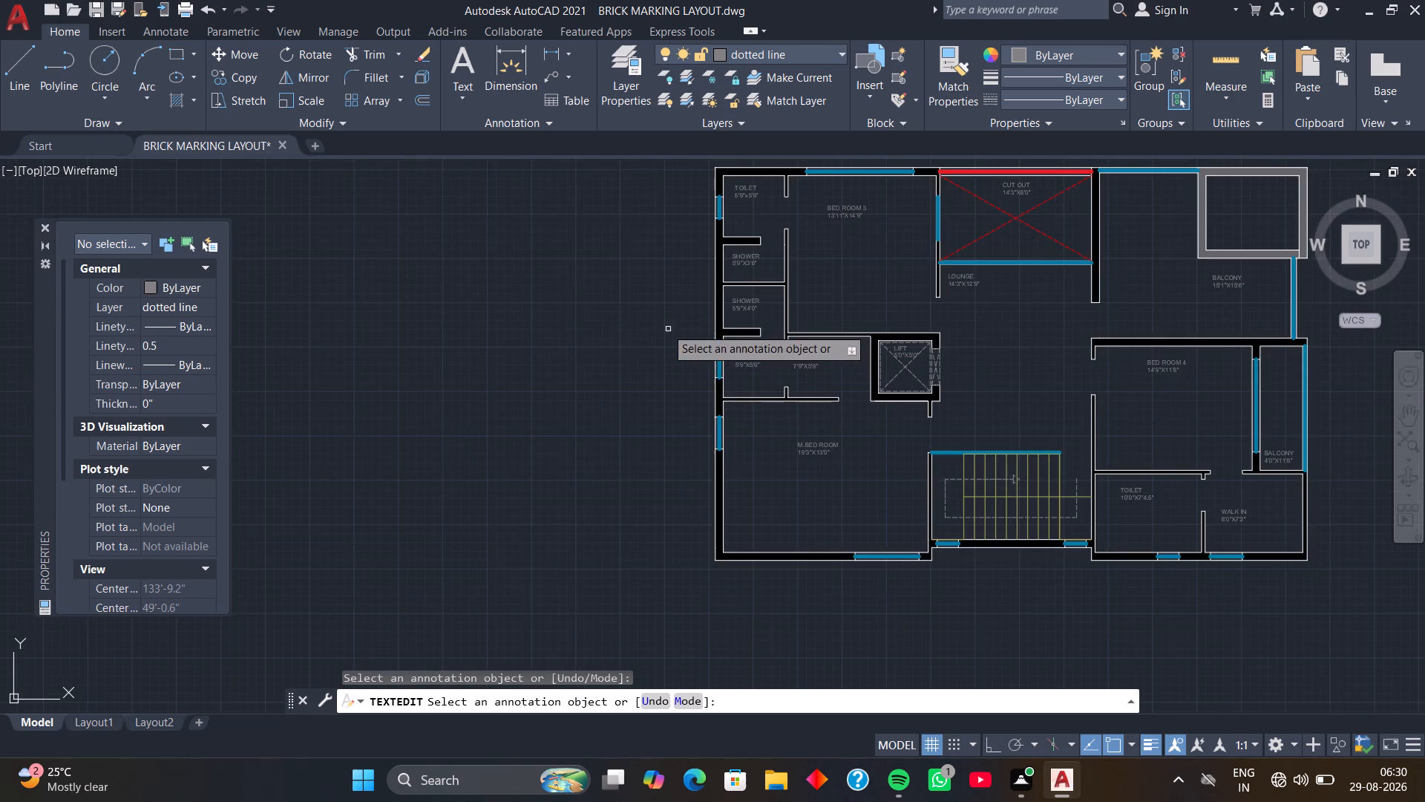
middle_click_drag(664, 325, 695, 456)
middle_click_drag(702, 379, 672, 391)
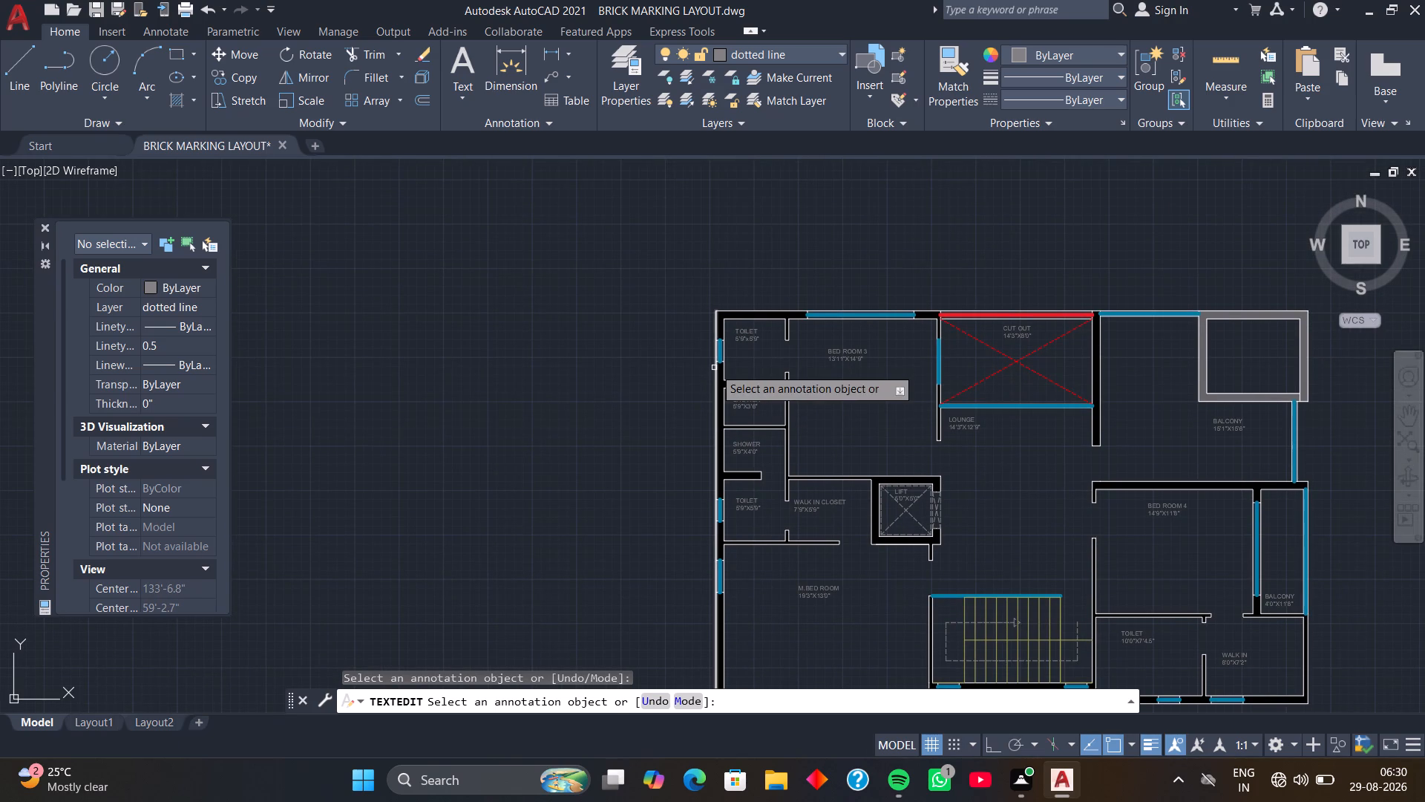
key("space")
Copy the corner TOILET label and its size text in multiple mode, placing the first copy in the unlabelled lower plan's large upper room.
scroll(743, 337, "up", 4)
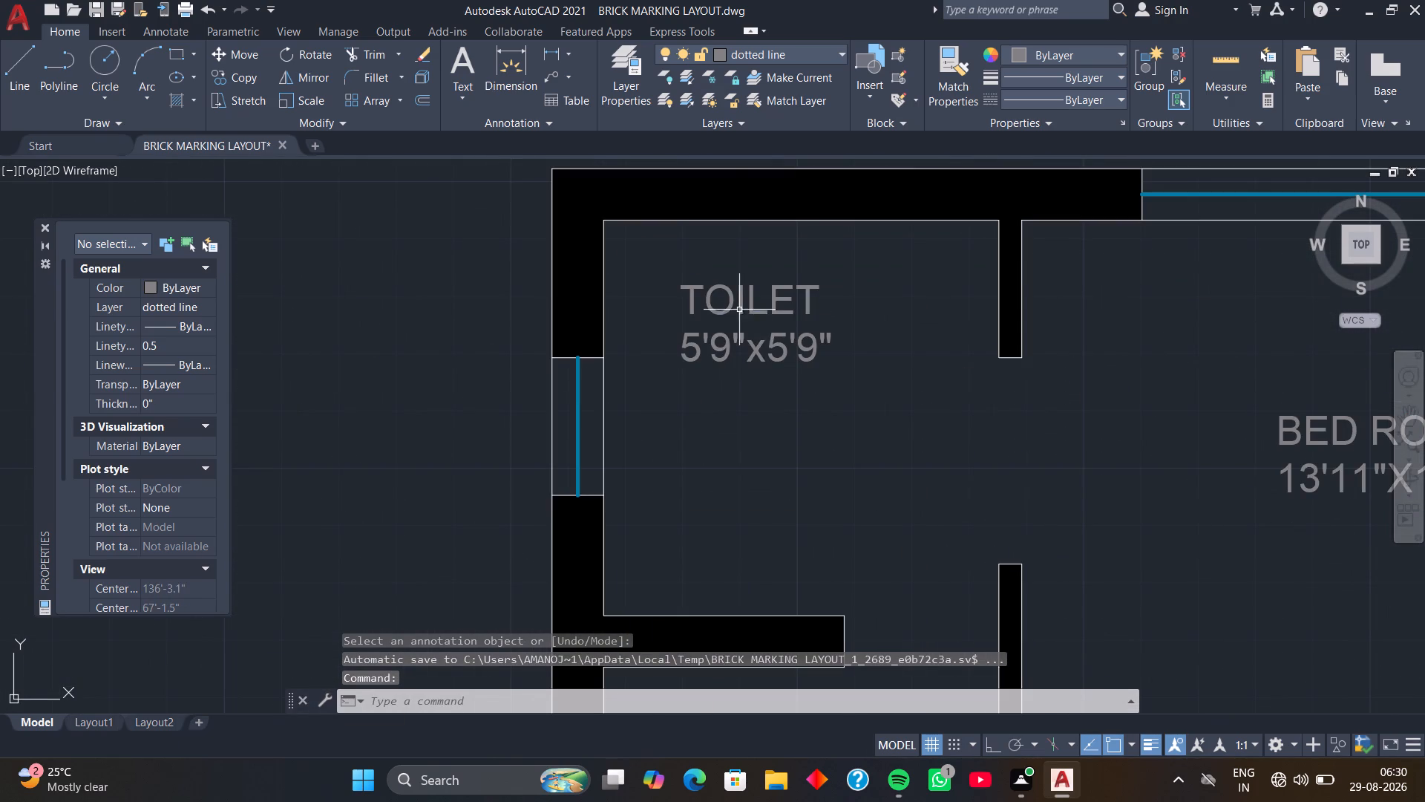
left_click(741, 304)
left_click(730, 346)
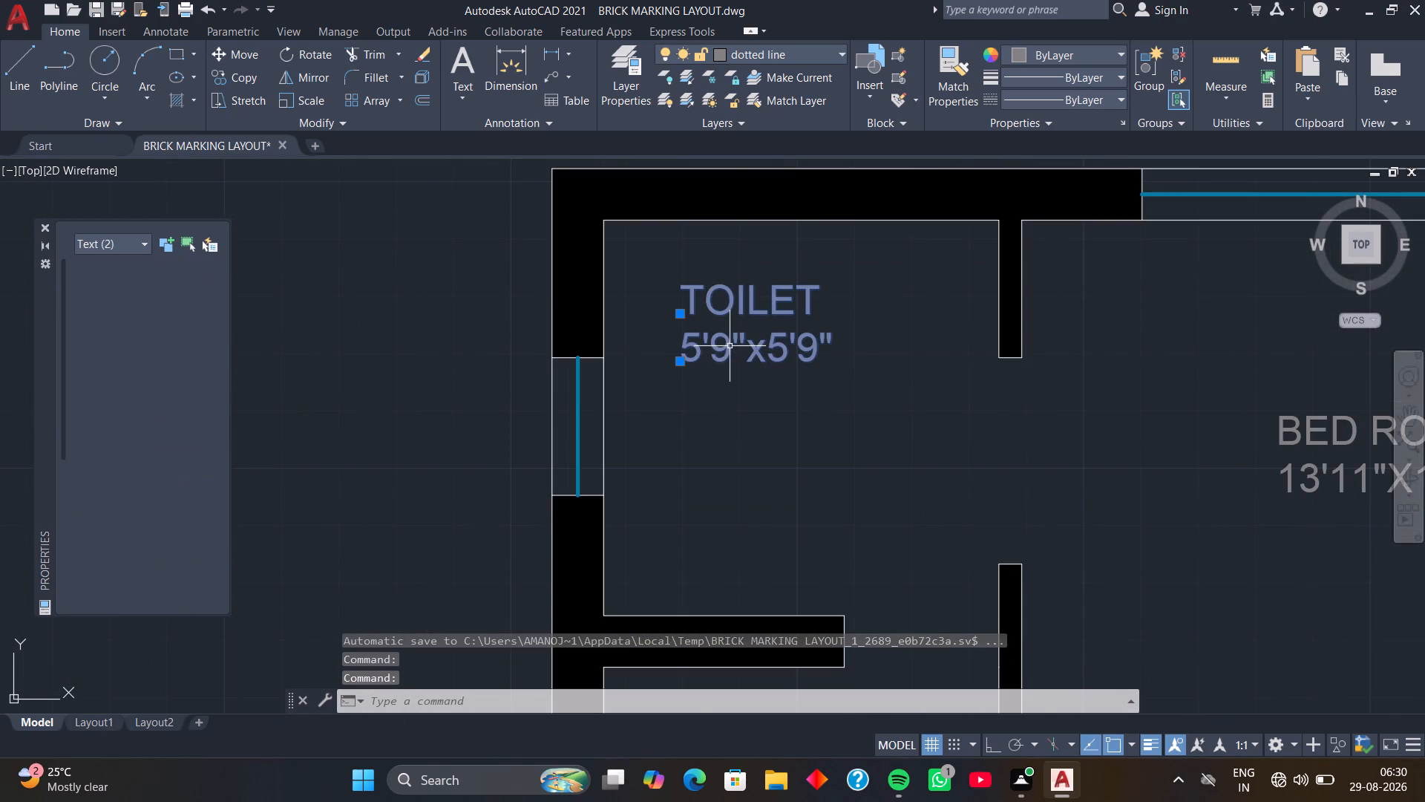
scroll(725, 368, "down", 1)
key("c")
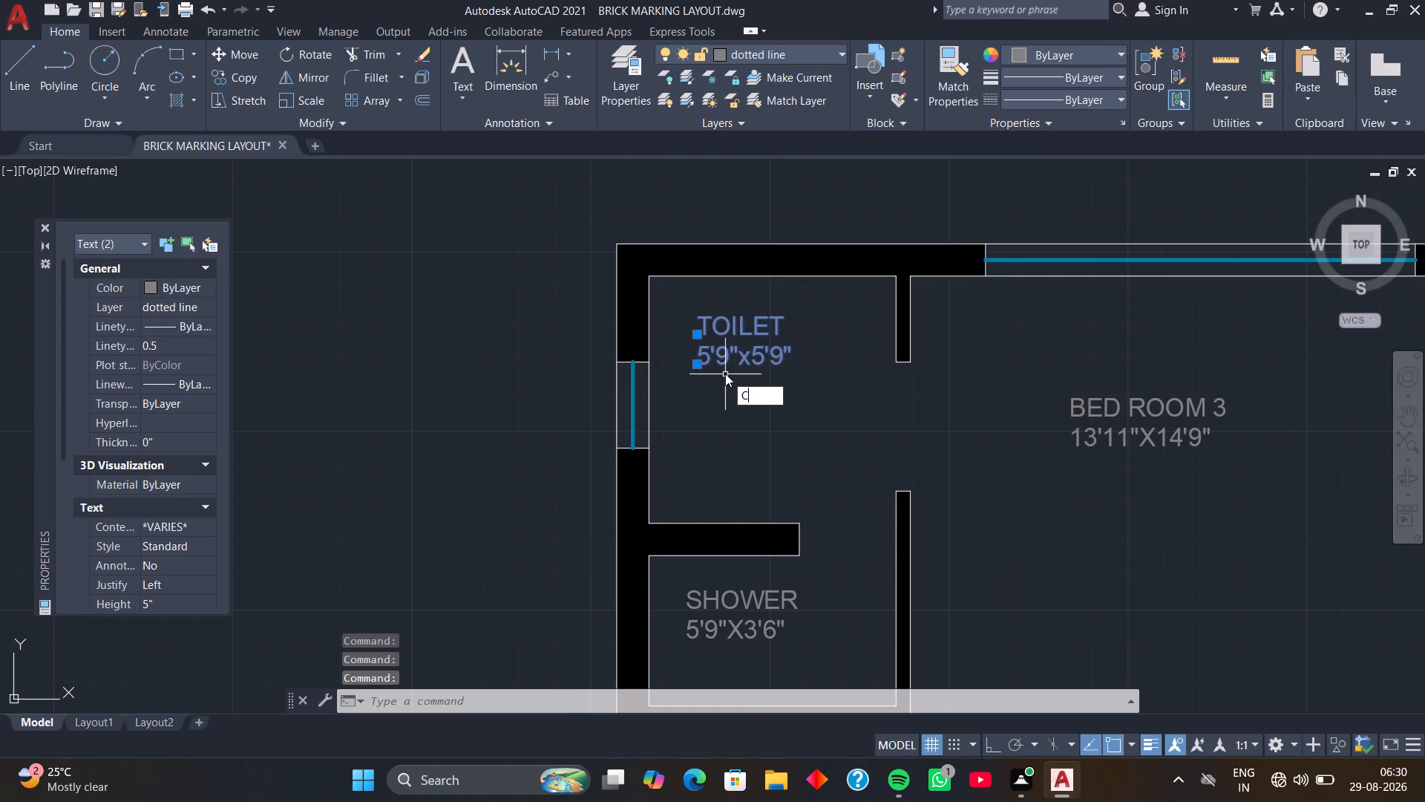
type("O")
key("space")
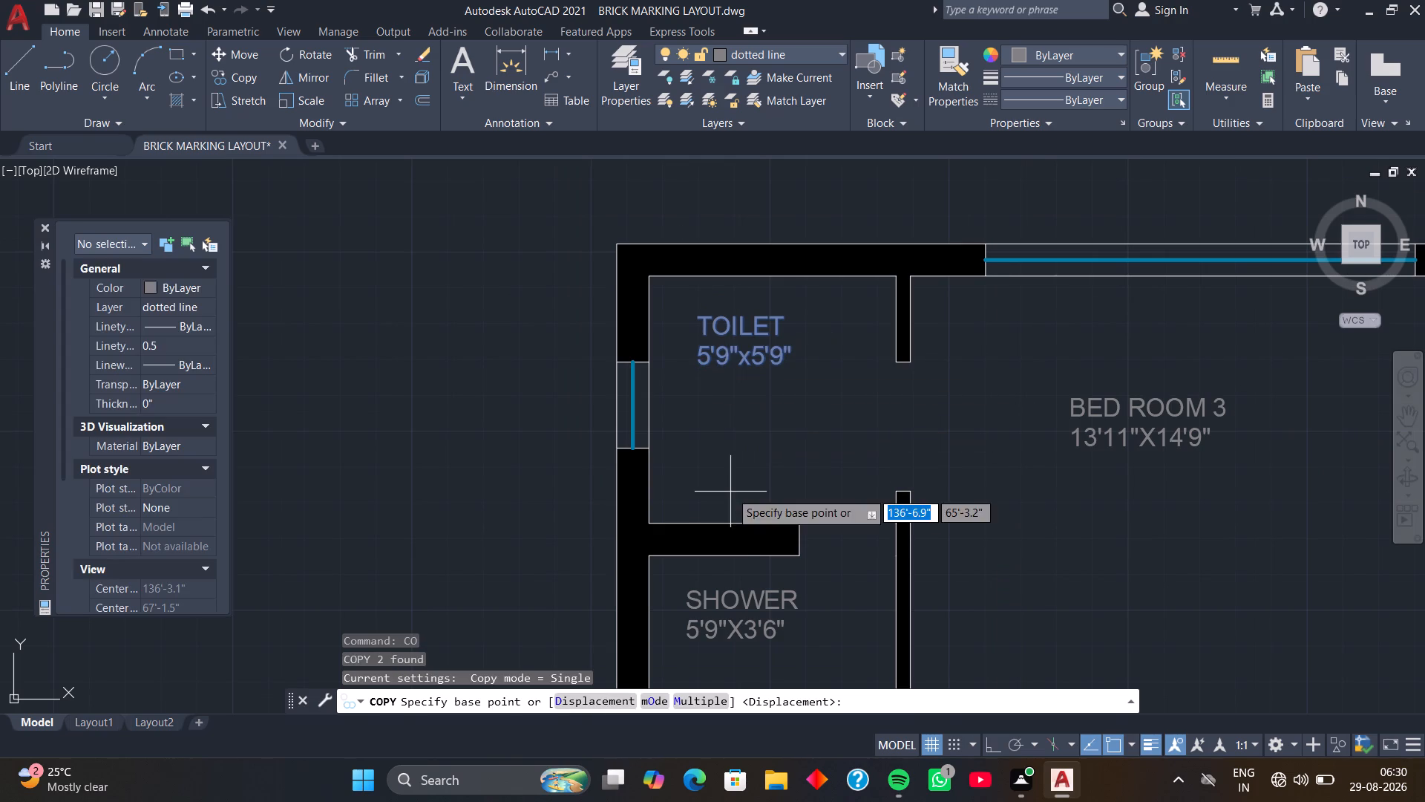
left_click(710, 702)
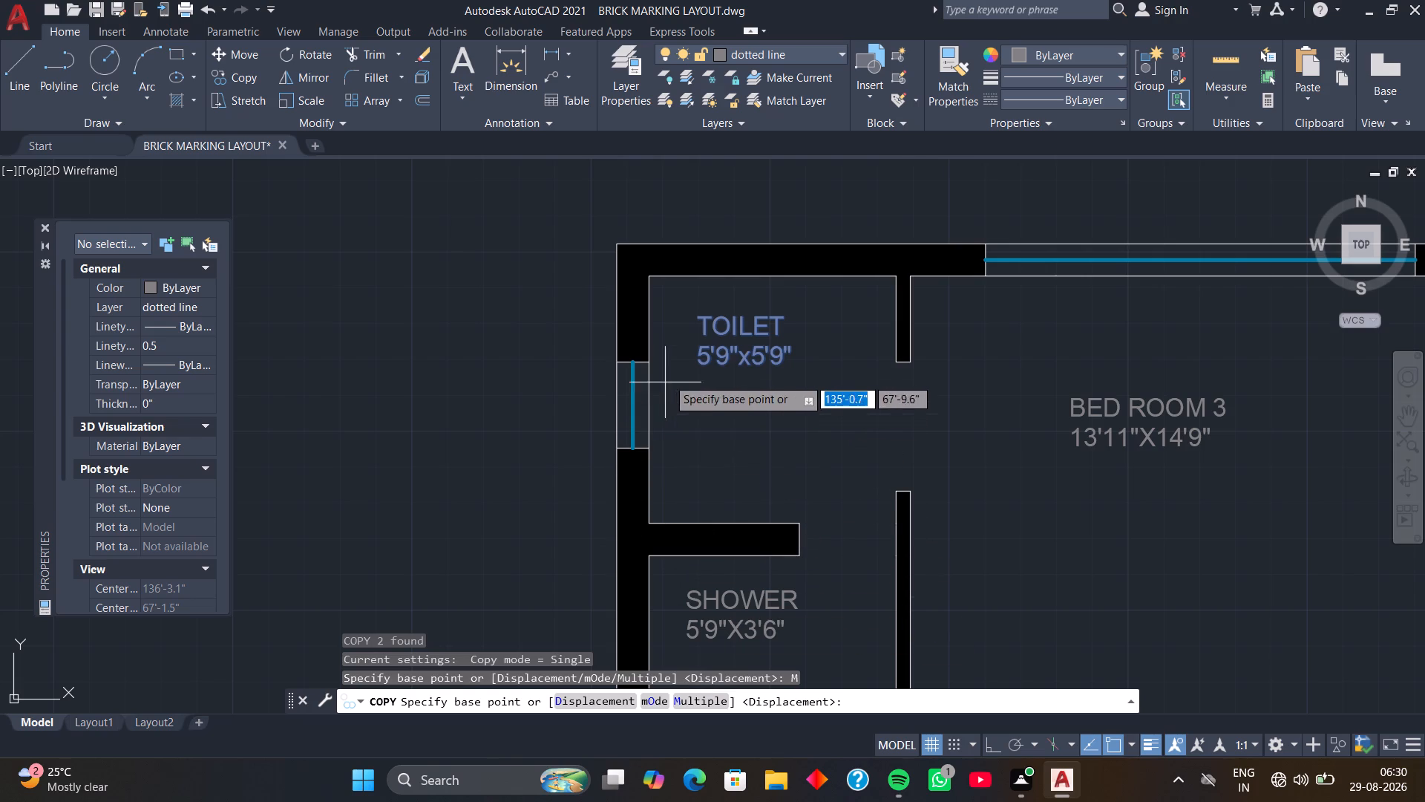
left_click(701, 327)
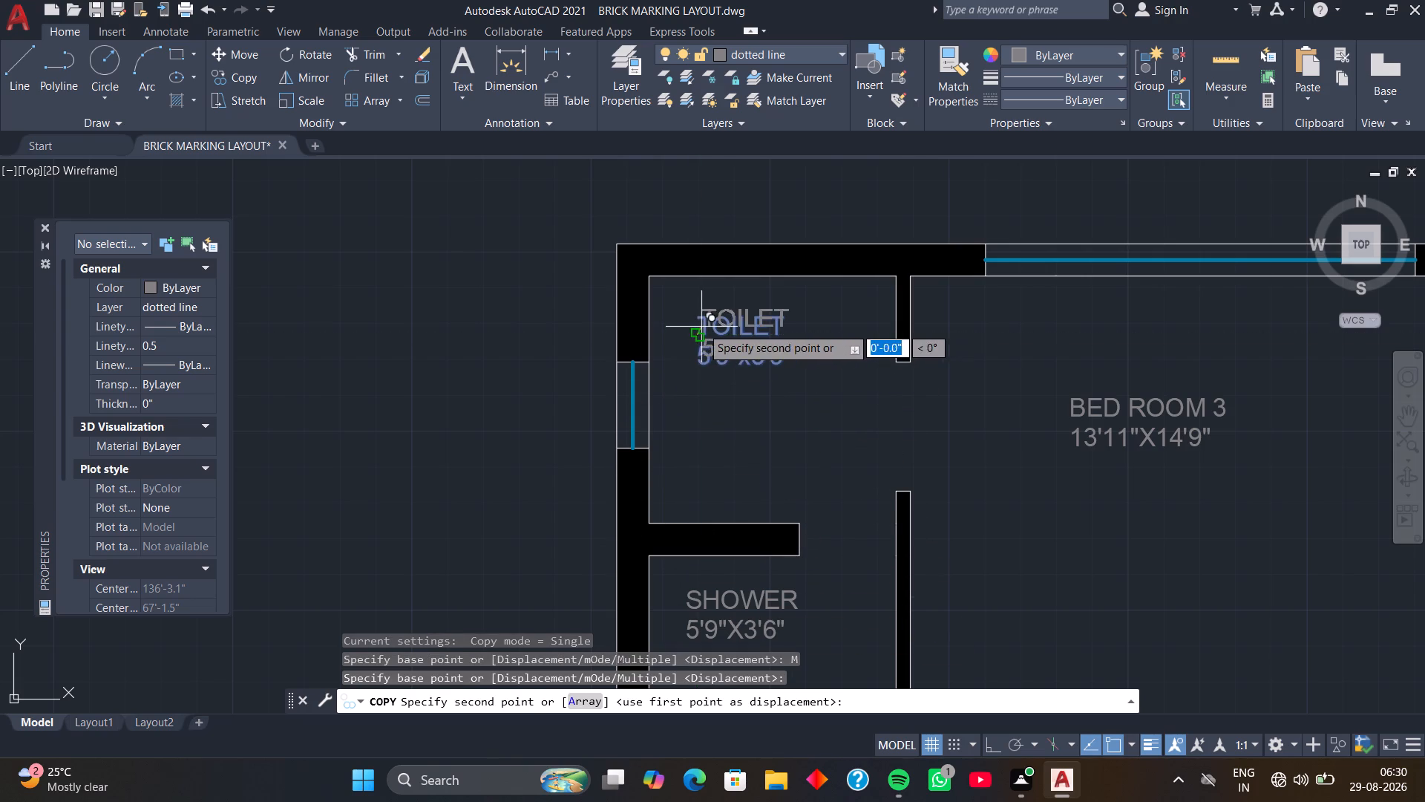
scroll(686, 445, "down", 4)
middle_click_drag(690, 521, 693, 390)
middle_click_drag(718, 523, 710, 431)
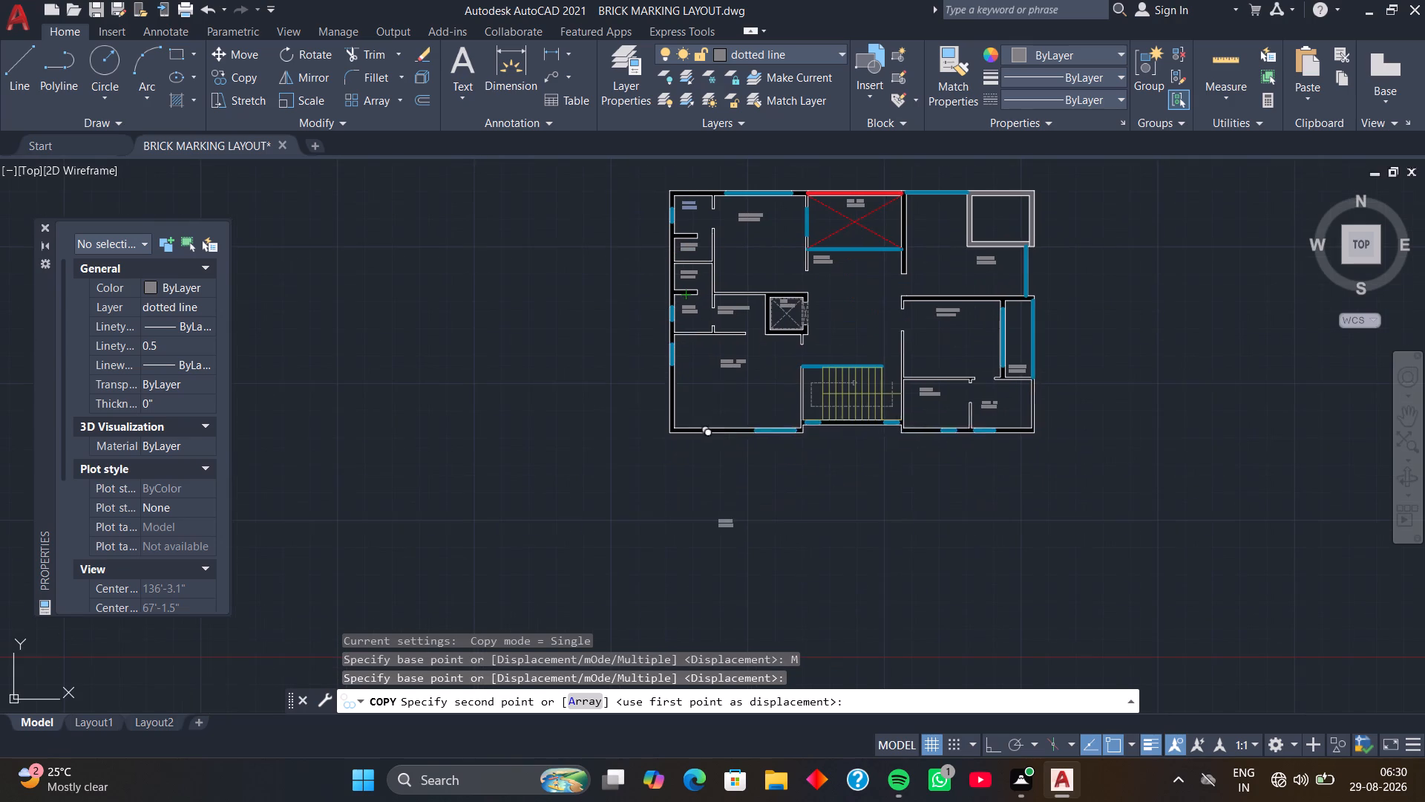
middle_click_drag(736, 549, 749, 449)
middle_click_drag(755, 533, 774, 405)
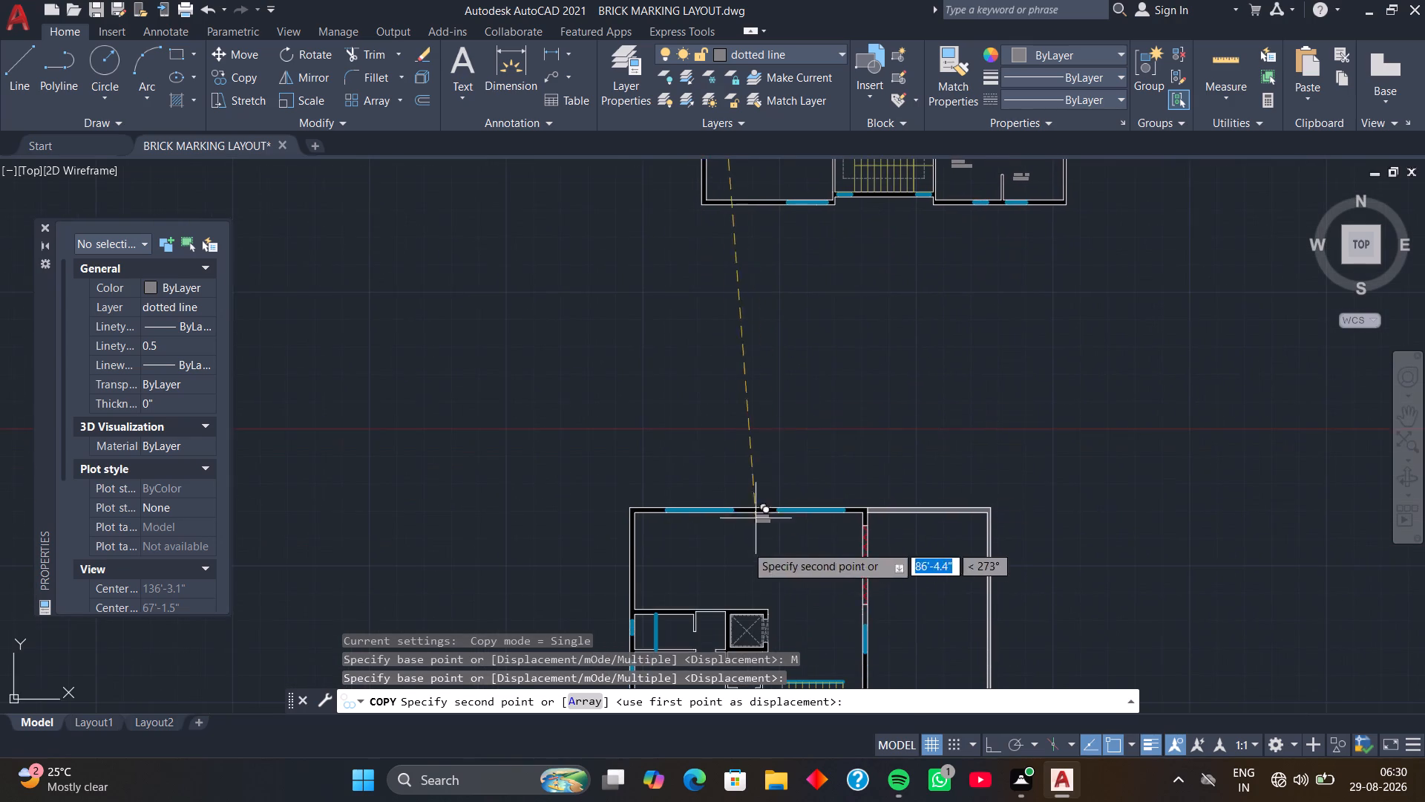
middle_click_drag(743, 552, 759, 448)
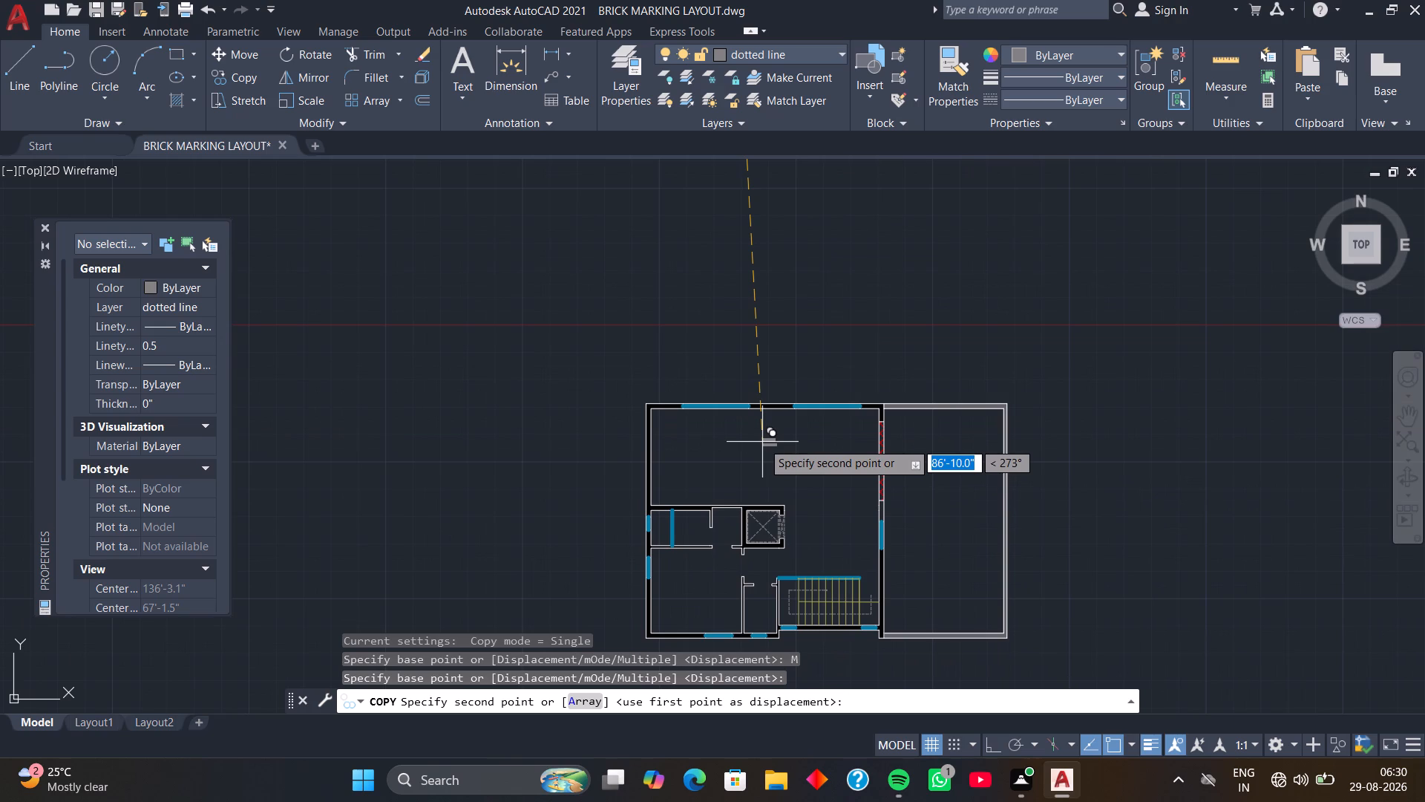
scroll(684, 482, "up", 1)
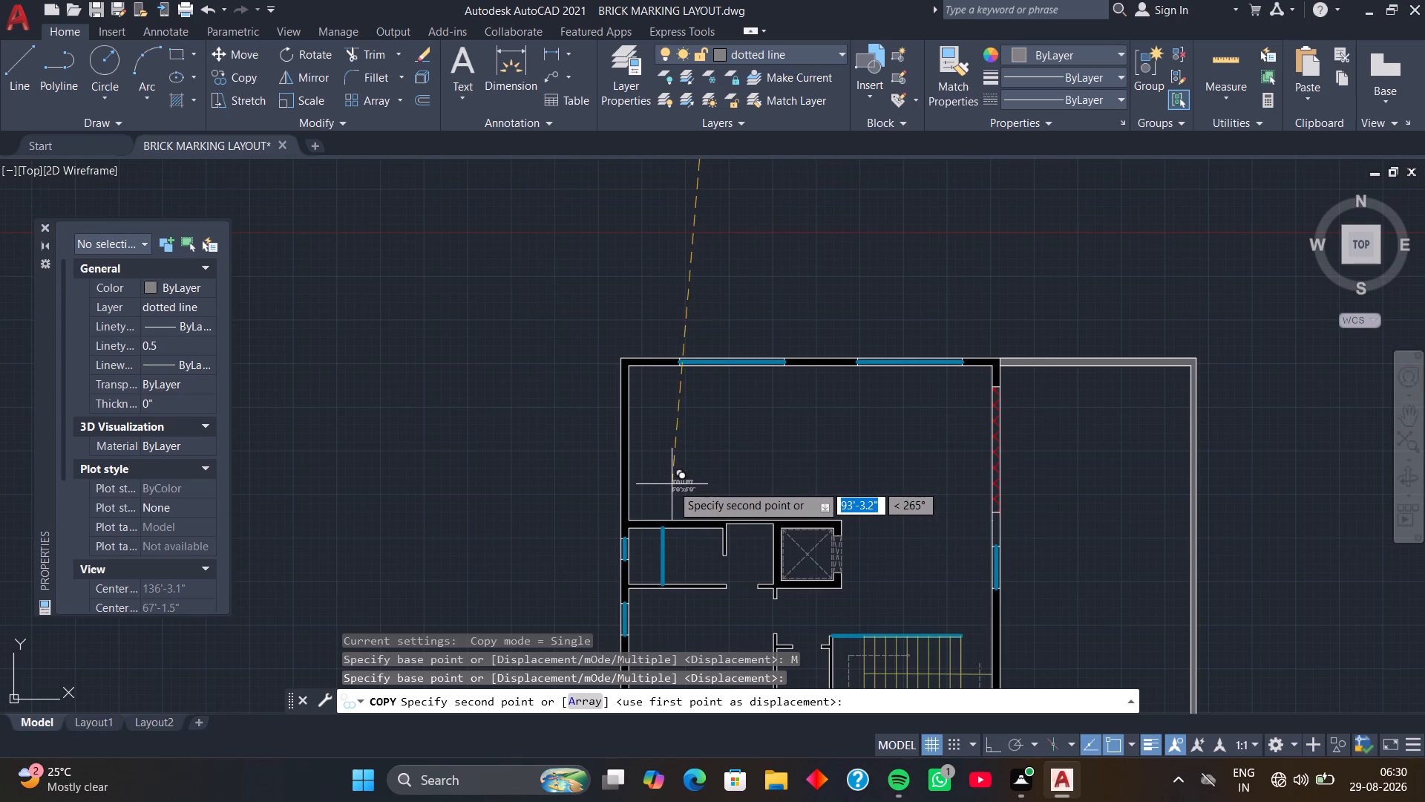
left_click(659, 486)
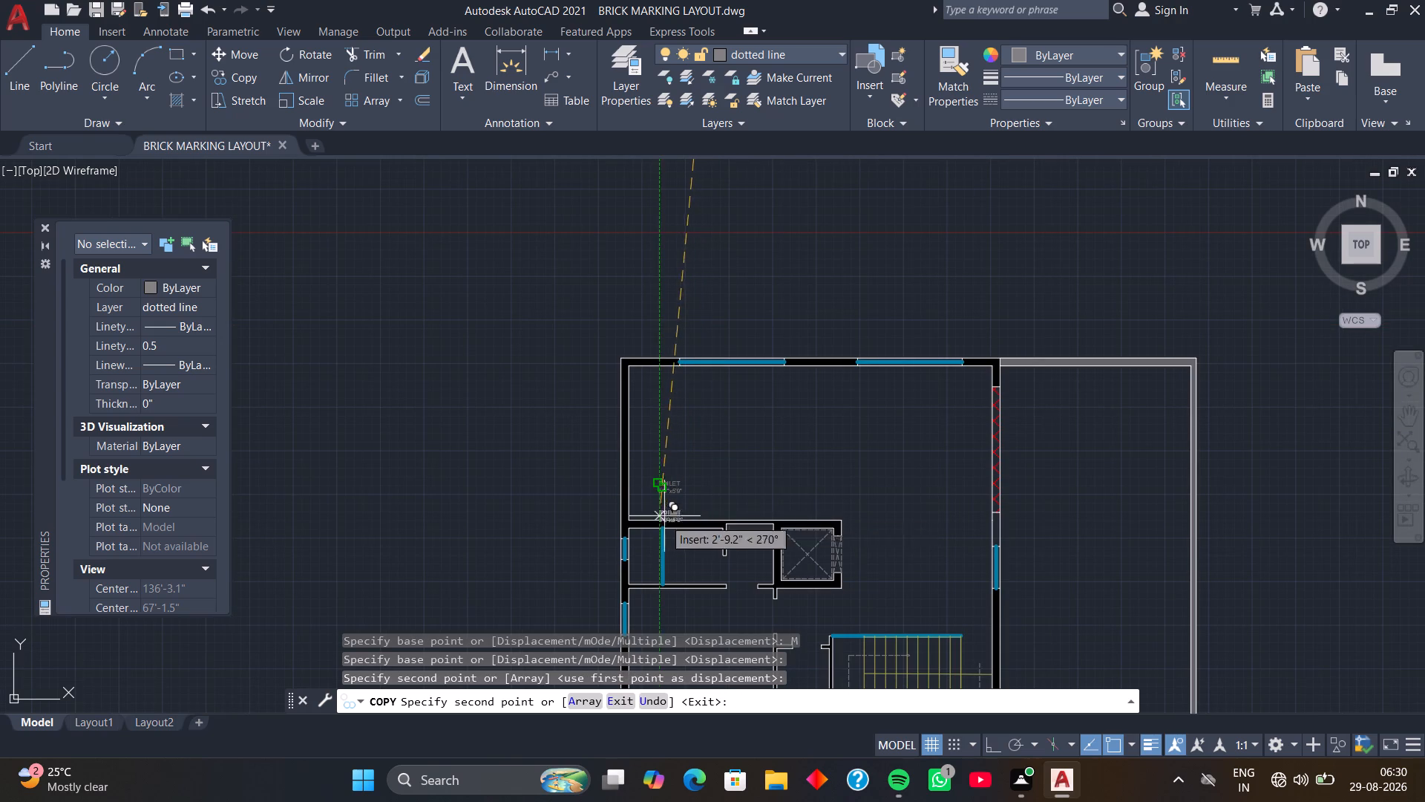
Place toilet label copies on both sides of the blue partition, in the small space beside the lift, and inside the lift.
scroll(641, 555, "up", 4)
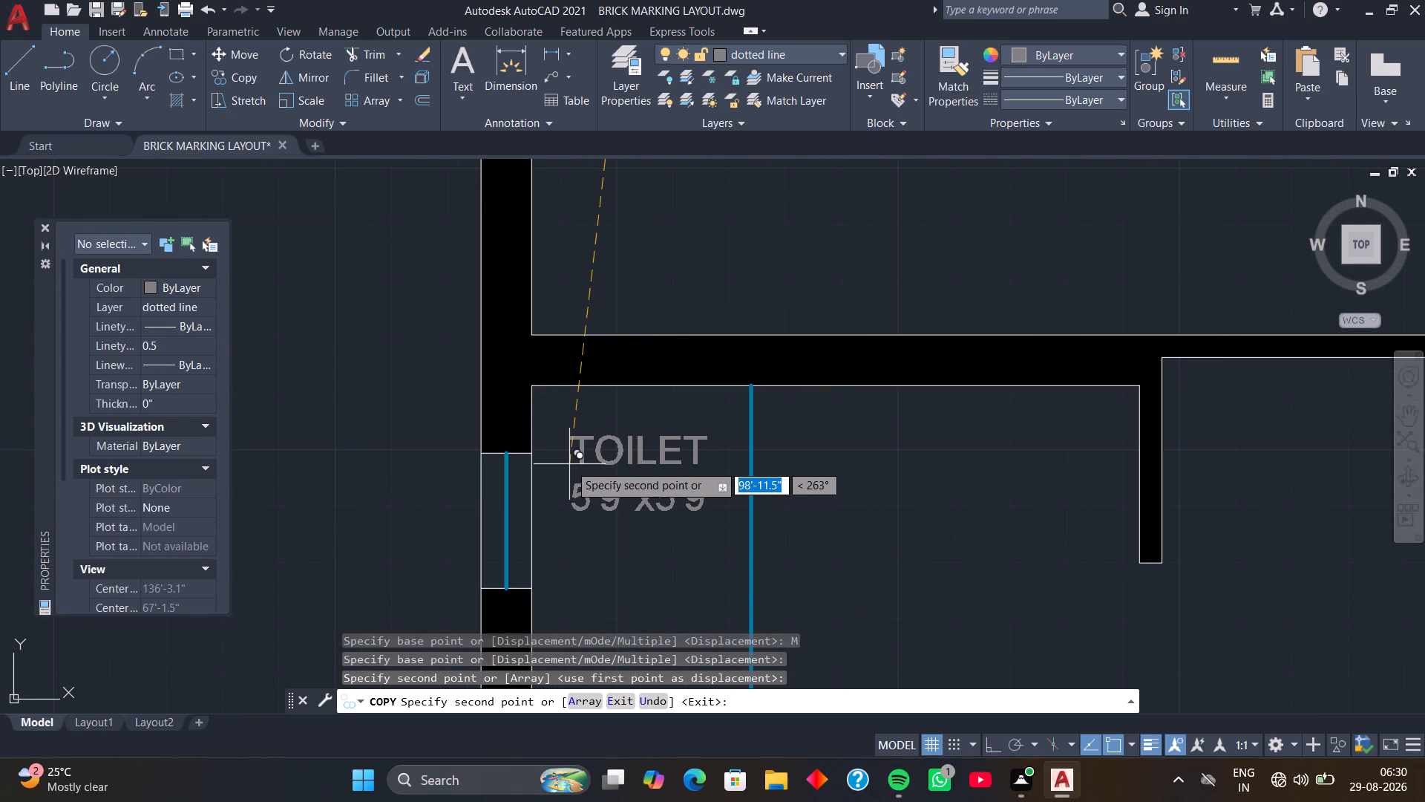
left_click(567, 464)
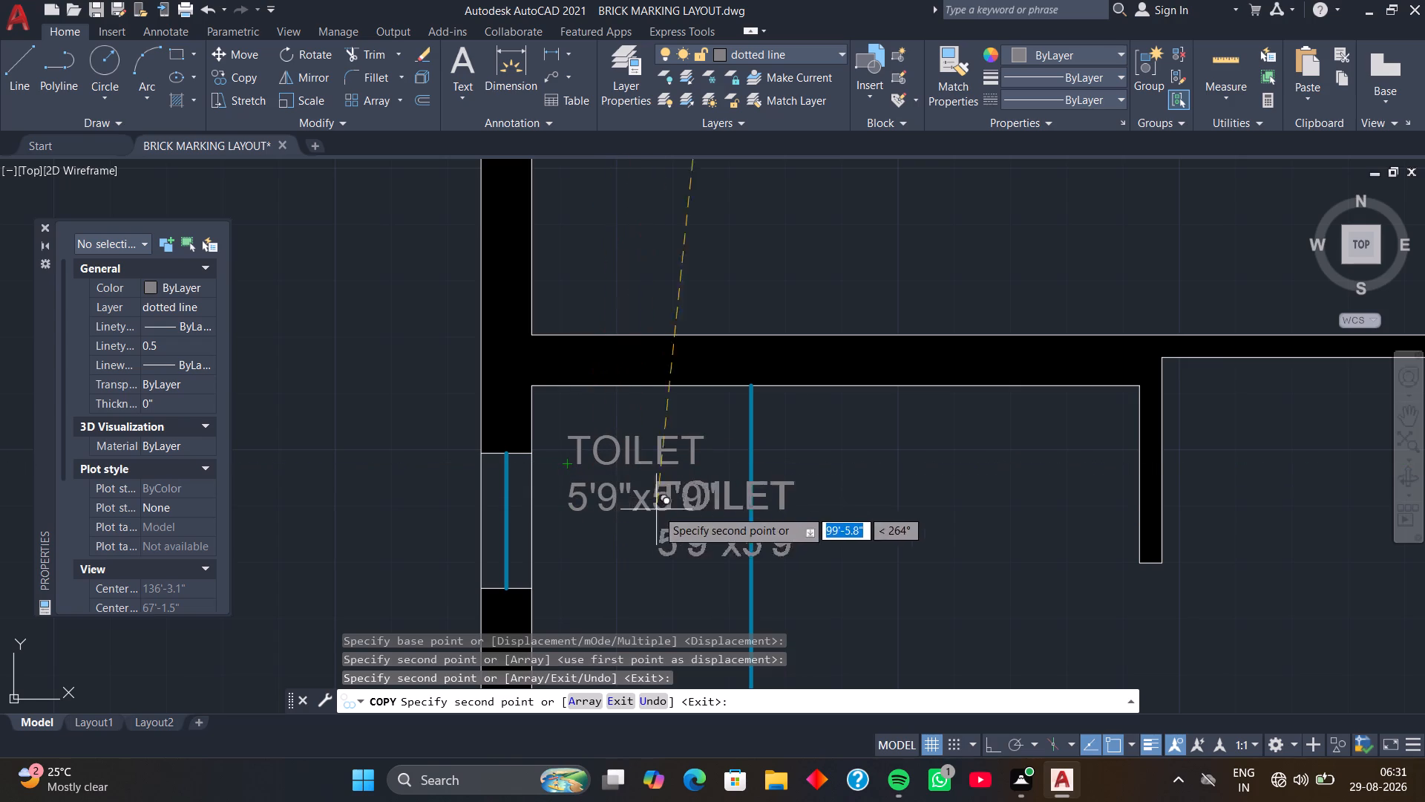
scroll(730, 558, "down", 3)
middle_click_drag(739, 562, 719, 498)
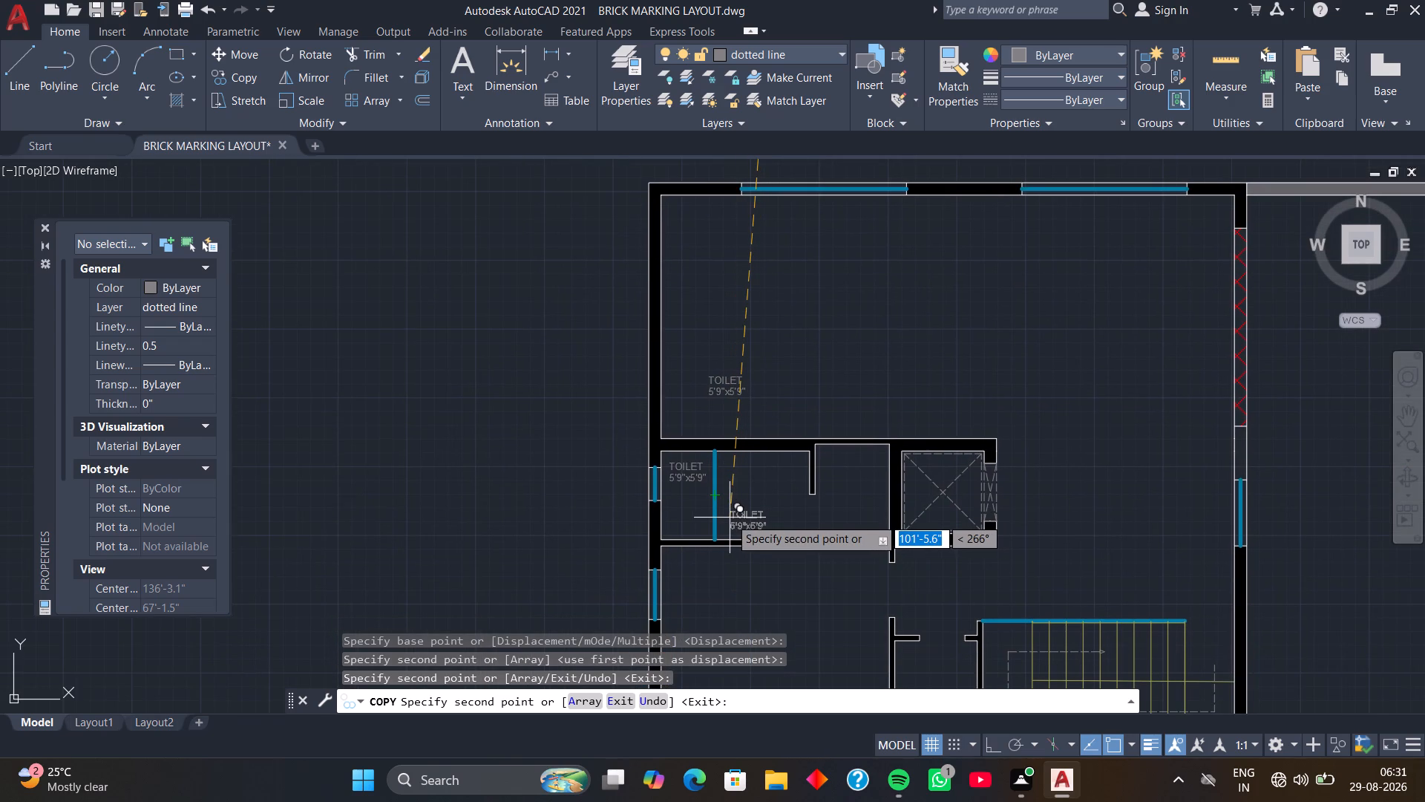
left_click(730, 518)
scroll(807, 462, "up", 2)
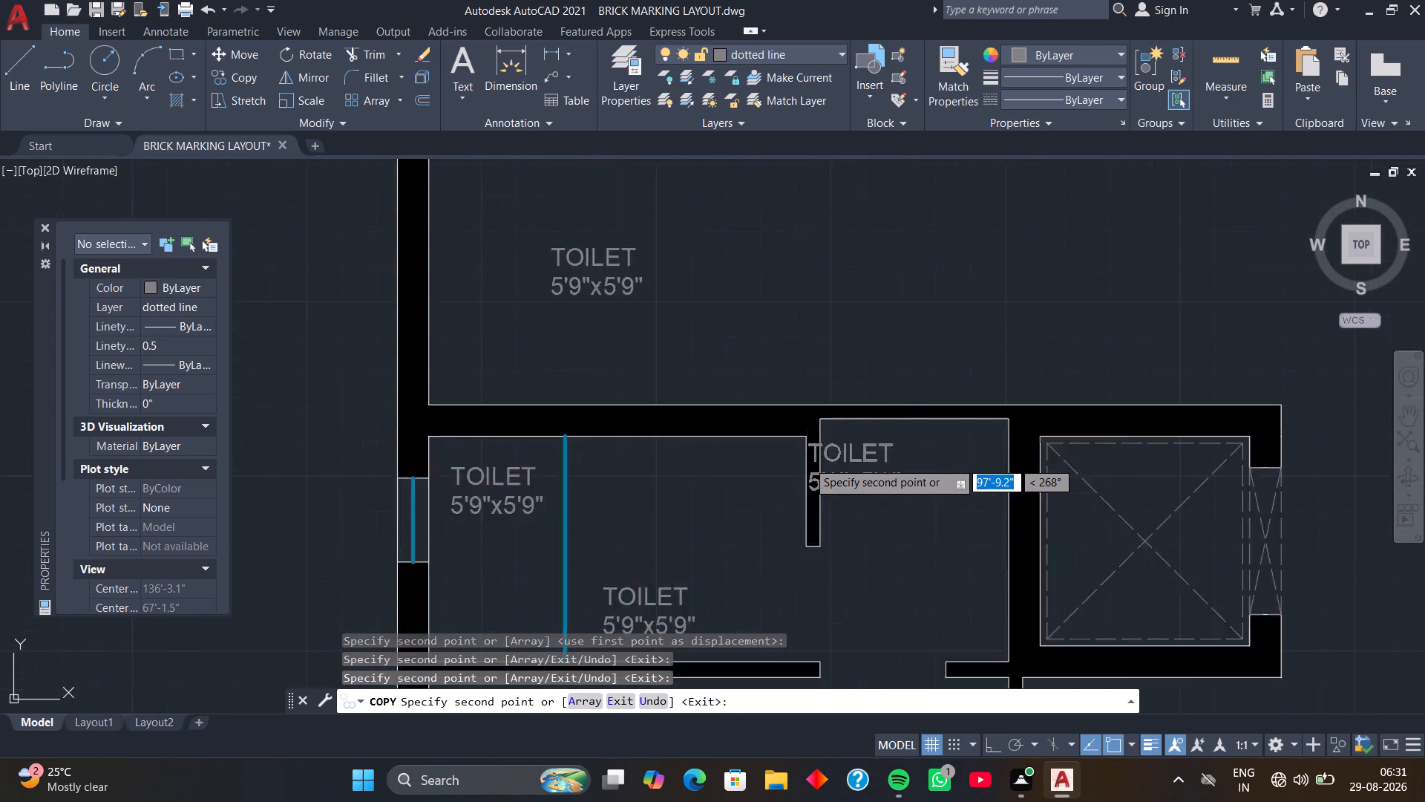
scroll(807, 461, "up", 1)
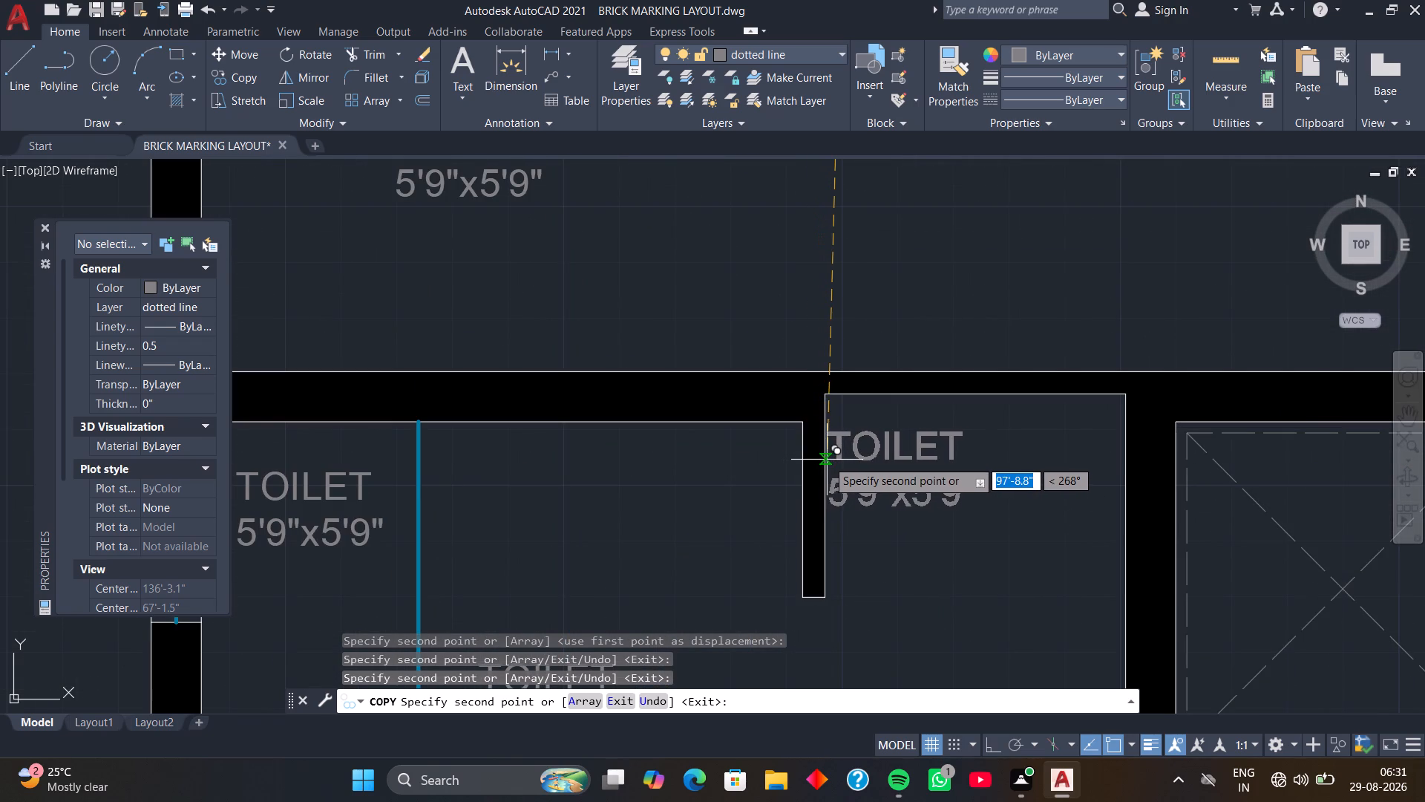
left_click(827, 460)
scroll(903, 506, "down", 2)
middle_click_drag(912, 536, 826, 463)
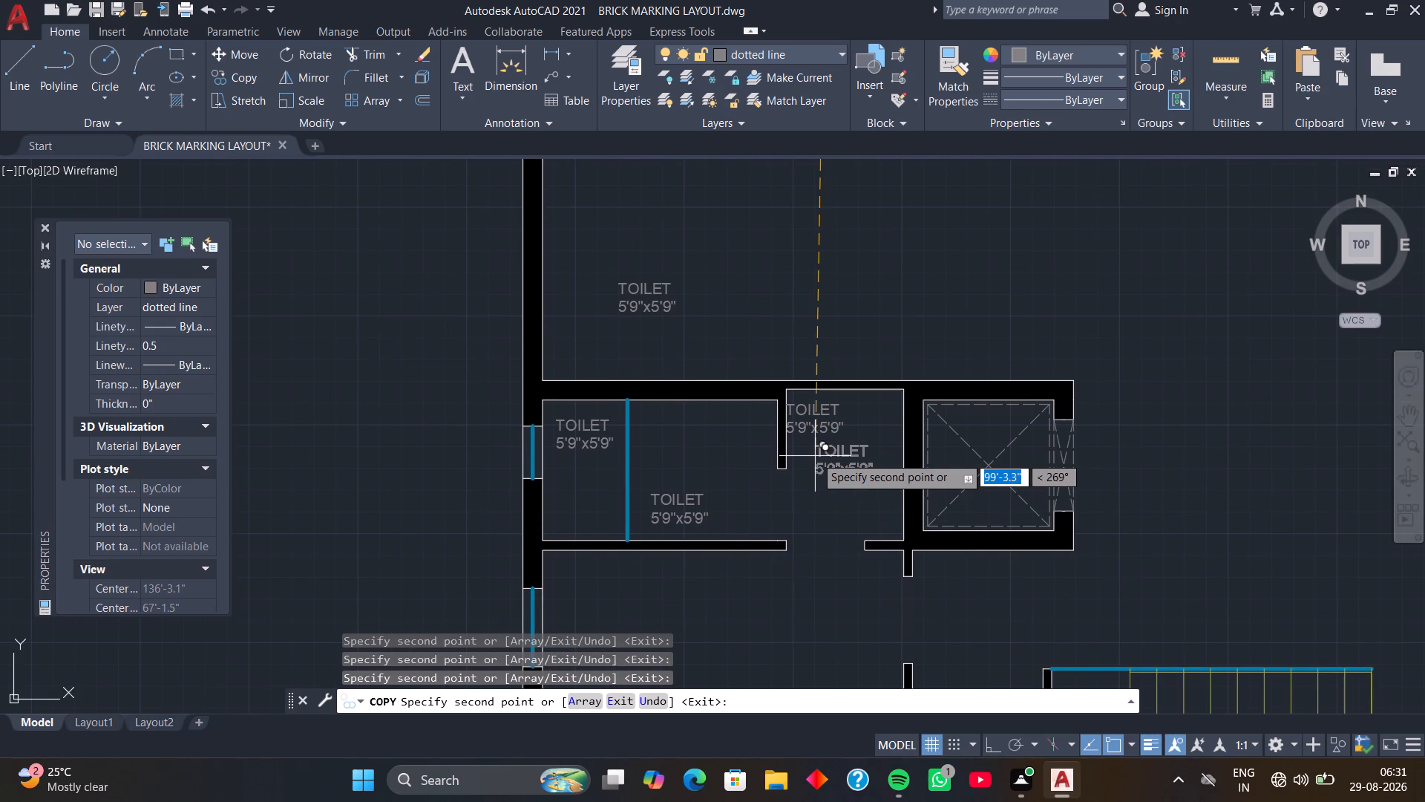
scroll(923, 435, "up", 2)
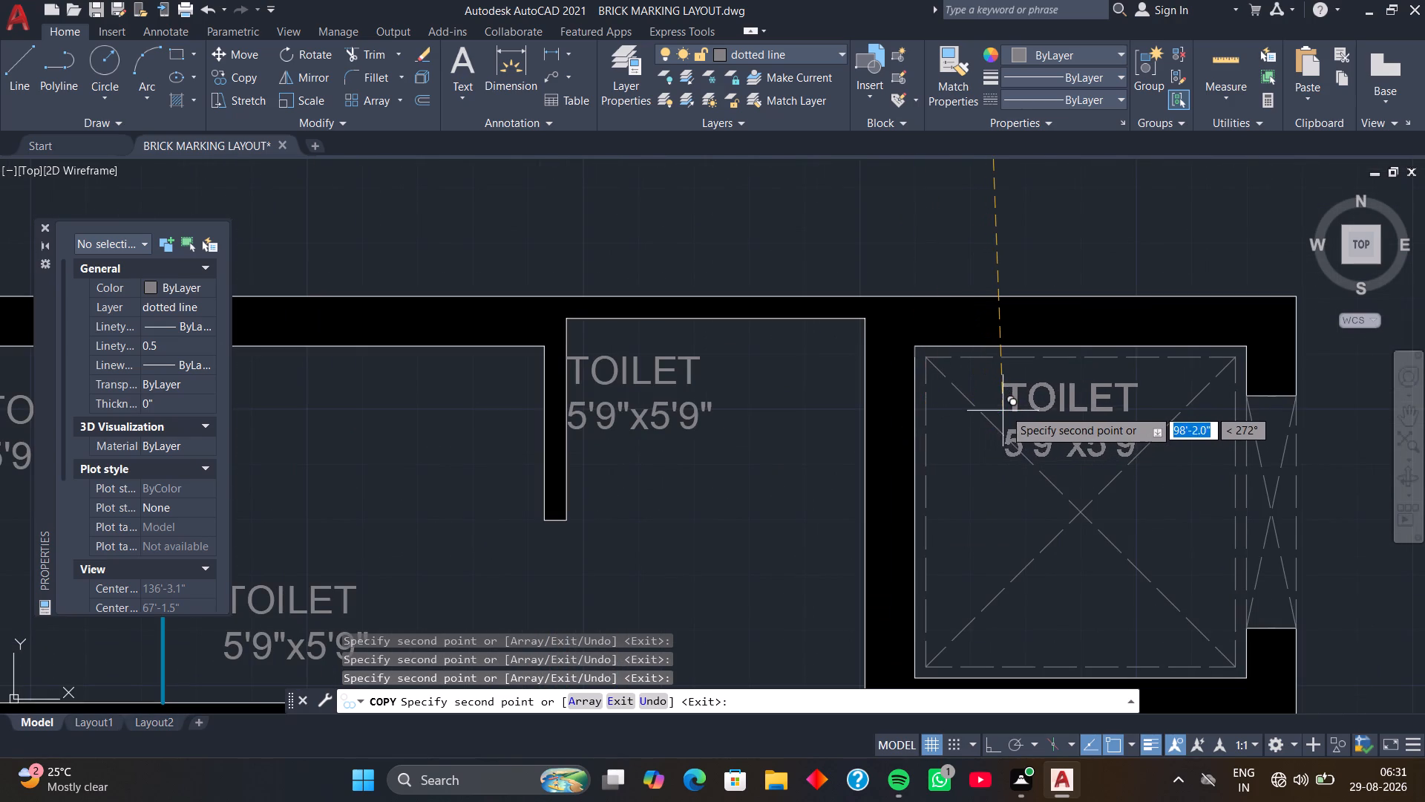
left_click(1005, 405)
Place toilet label copies in the corner room below the partitioned room and the small room beside the staircase, ending the copy.
scroll(954, 472, "down", 3)
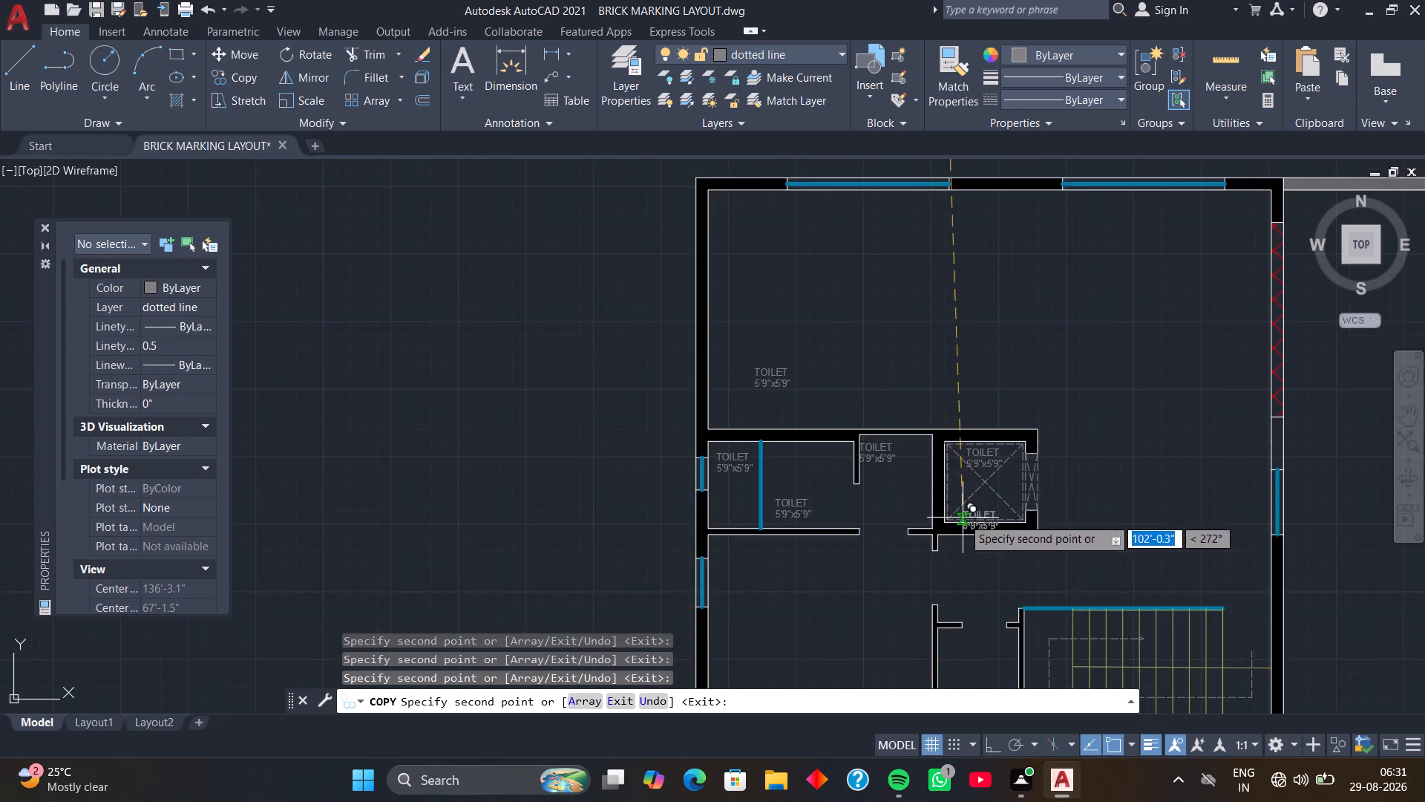
middle_click_drag(963, 518, 951, 399)
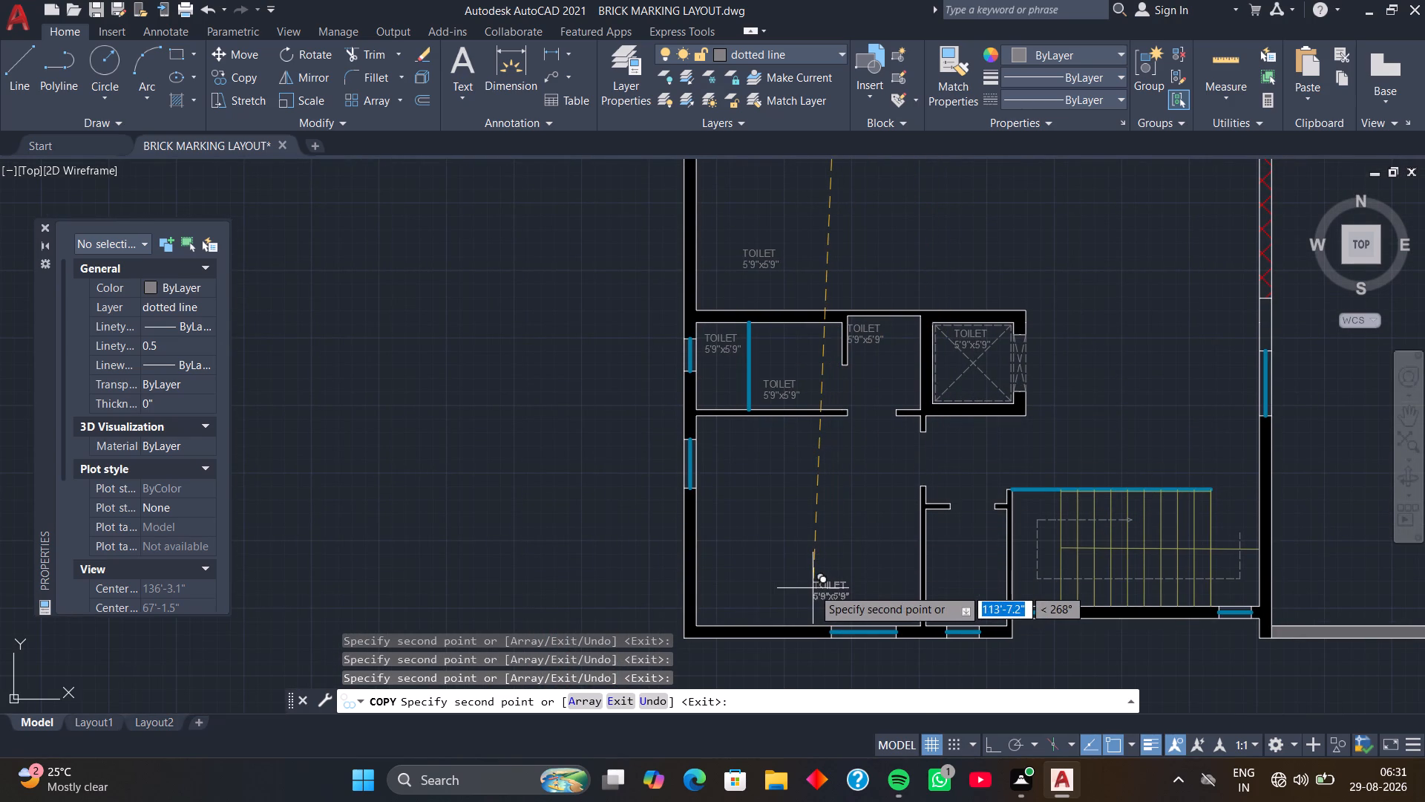
left_click(724, 483)
middle_click_drag(862, 561, 787, 503)
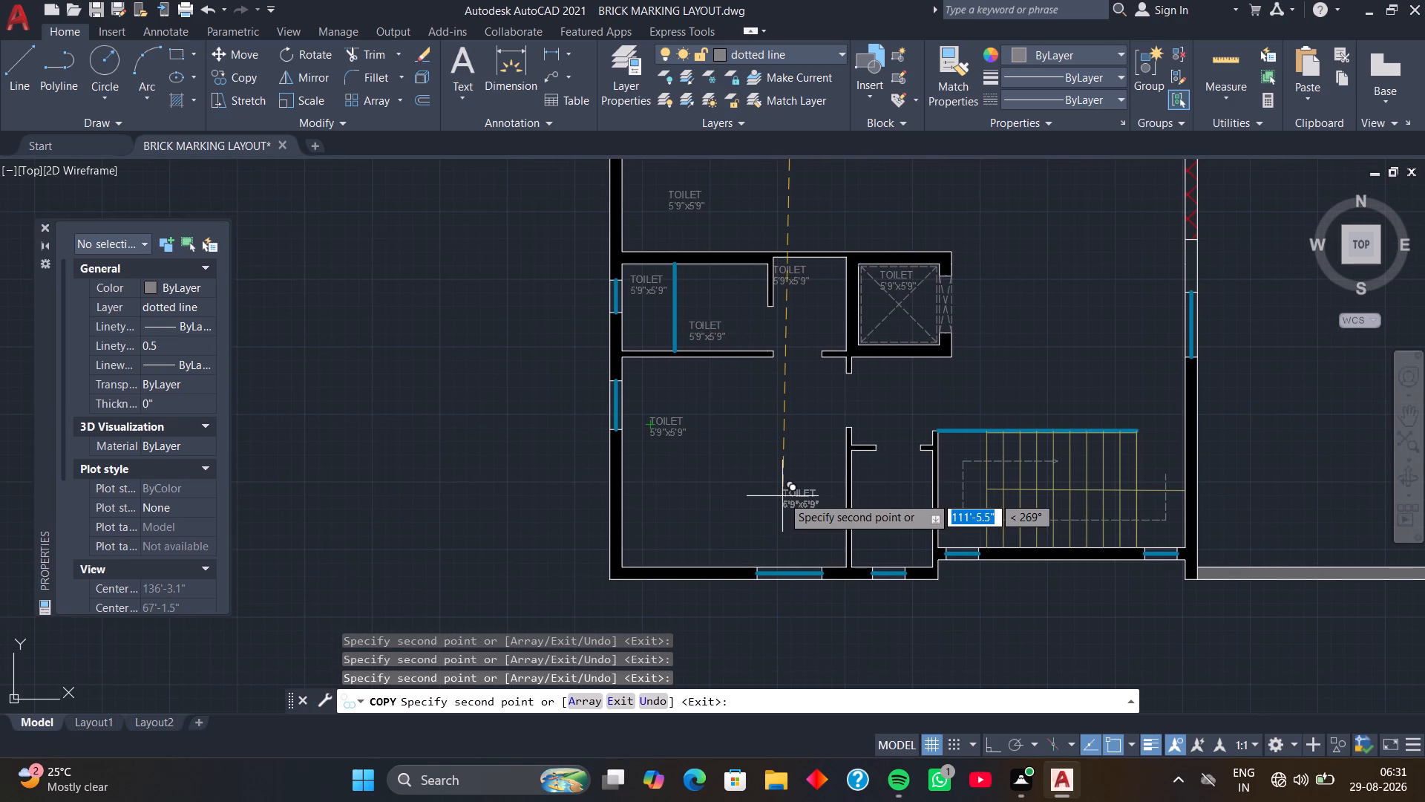
scroll(897, 542, "up", 2)
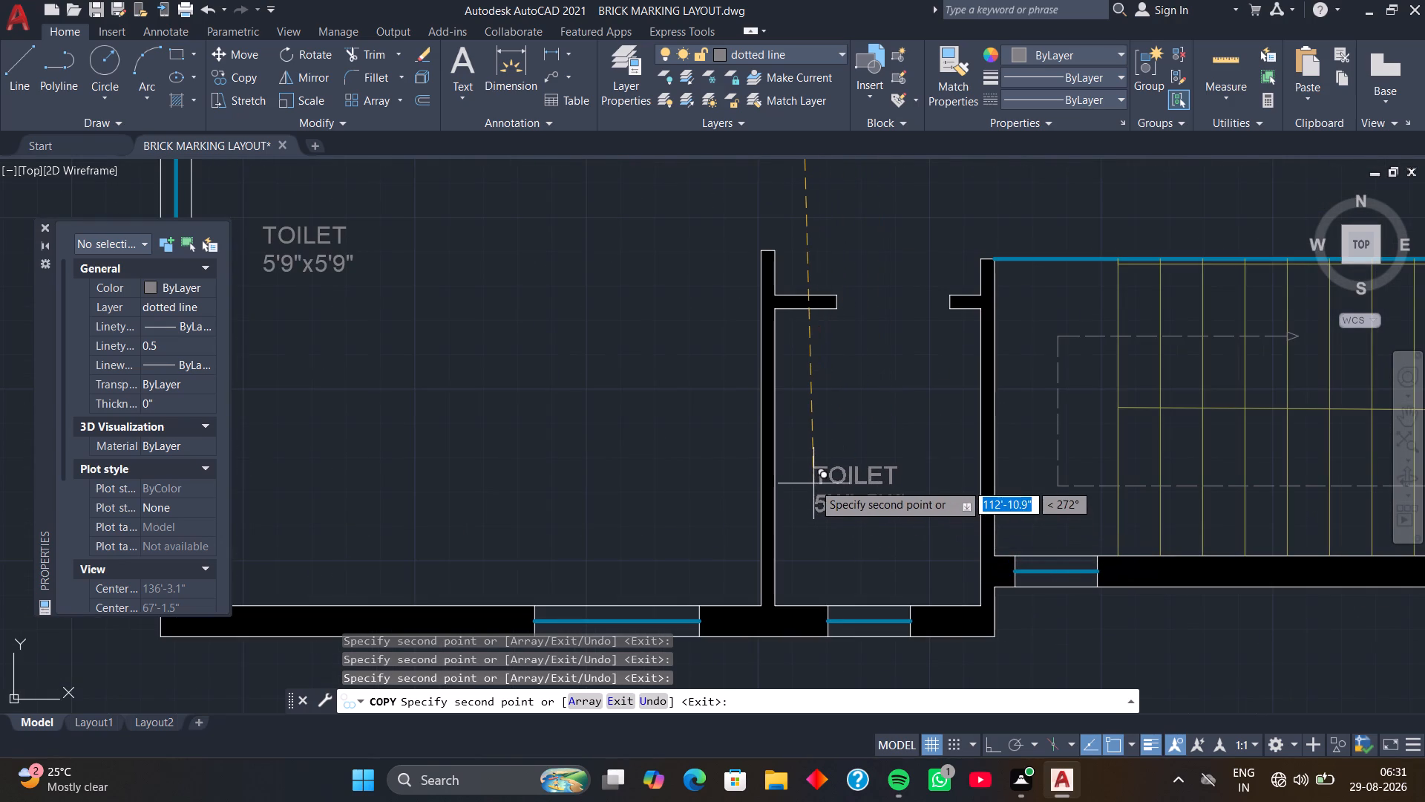
left_click(813, 483)
scroll(892, 490, "down", 3)
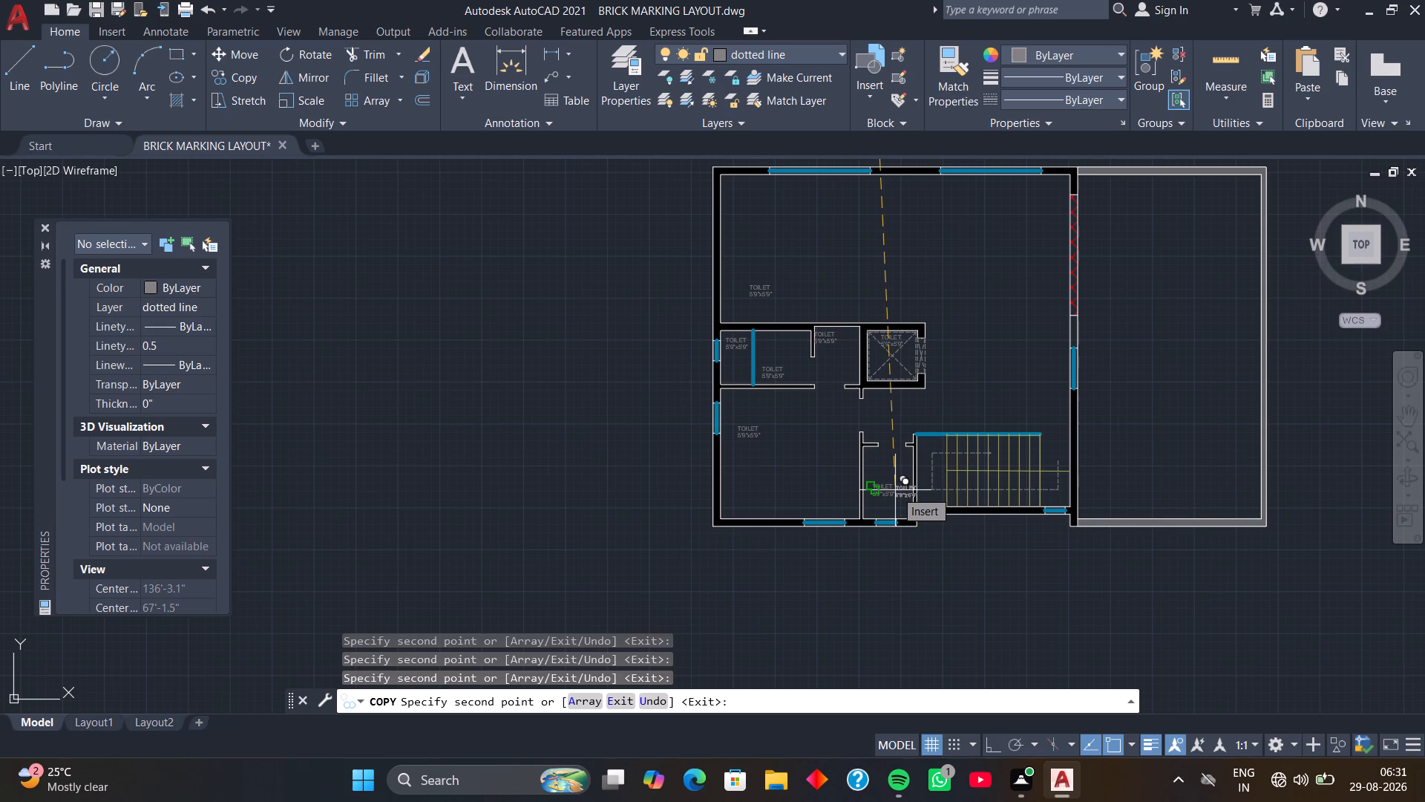
scroll(895, 490, "down", 3)
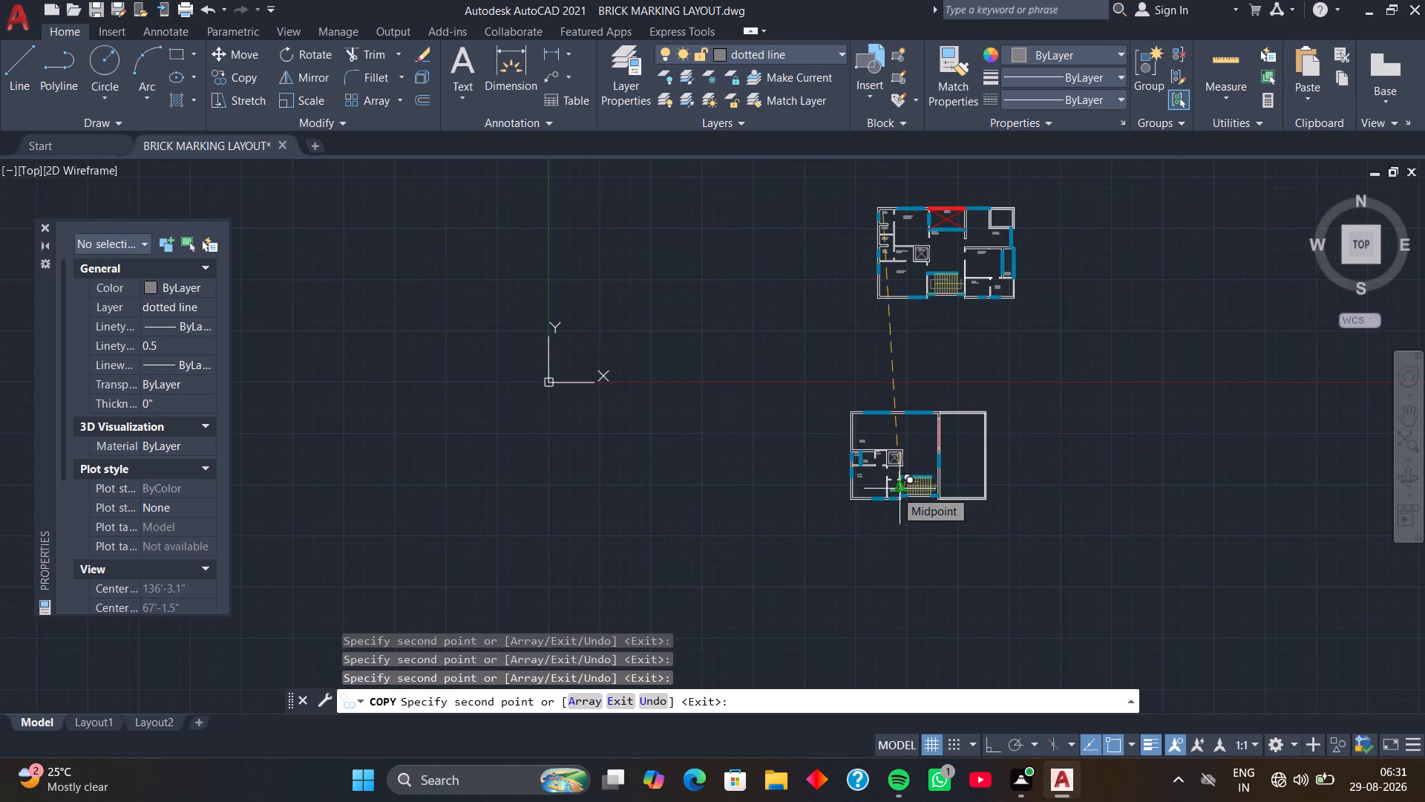
middle_click_drag(890, 448, 853, 502)
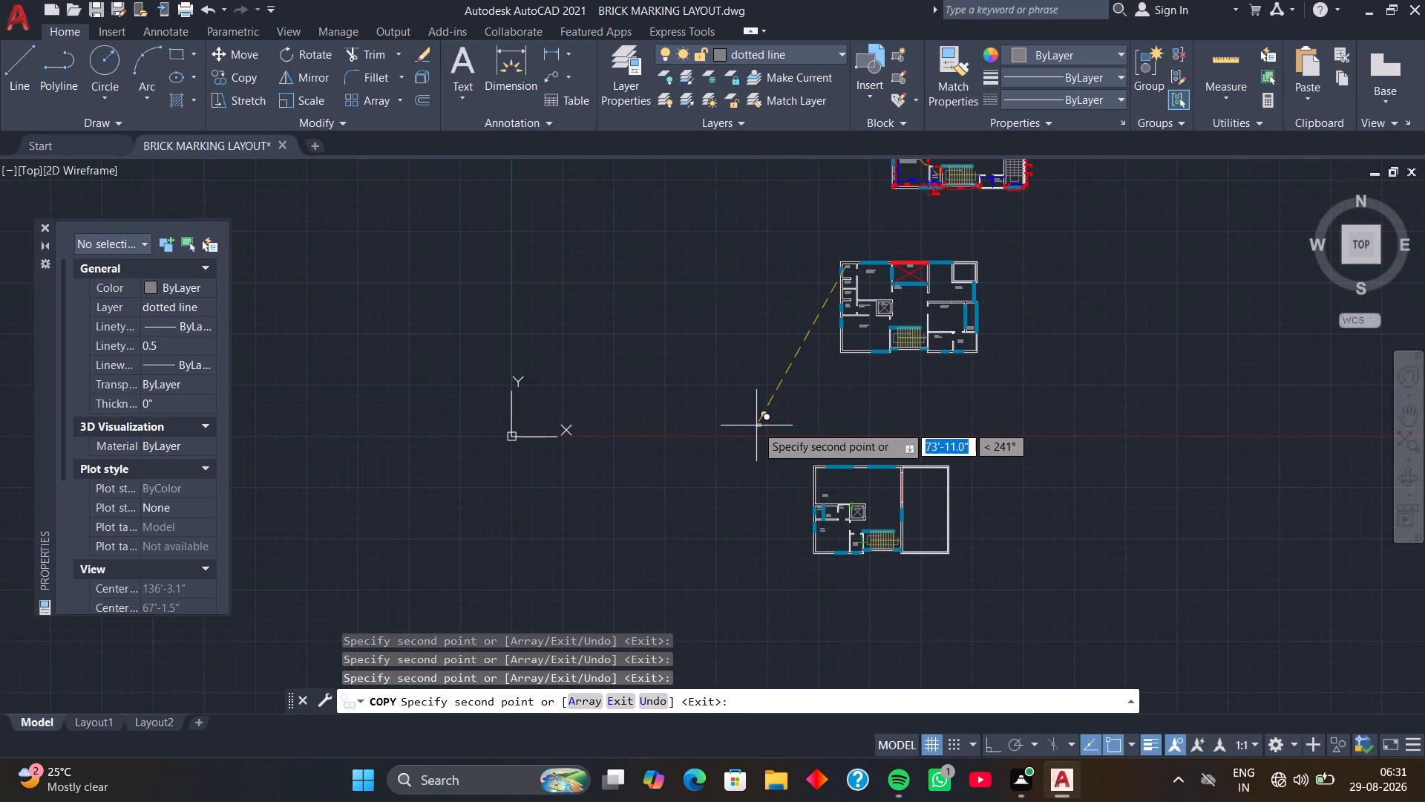
key("space")
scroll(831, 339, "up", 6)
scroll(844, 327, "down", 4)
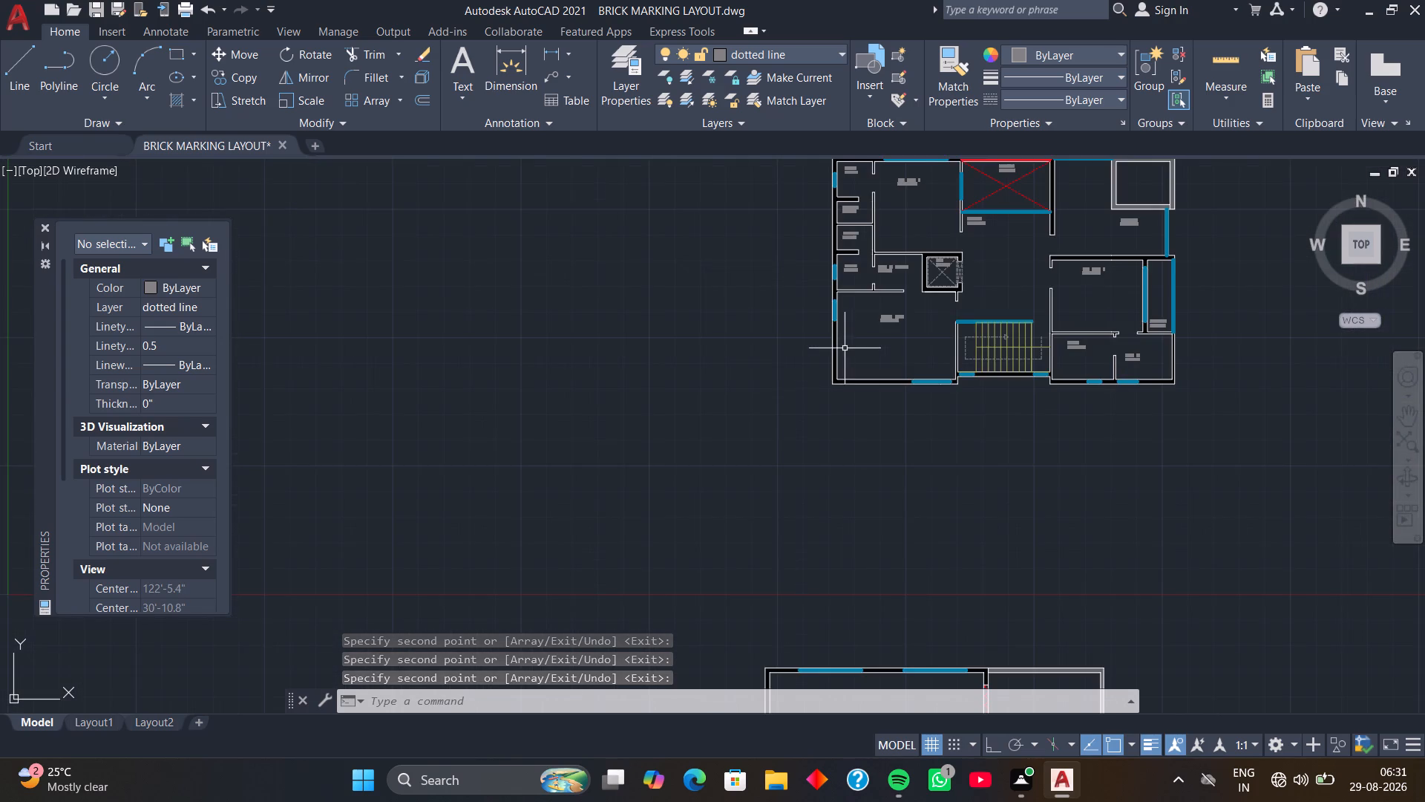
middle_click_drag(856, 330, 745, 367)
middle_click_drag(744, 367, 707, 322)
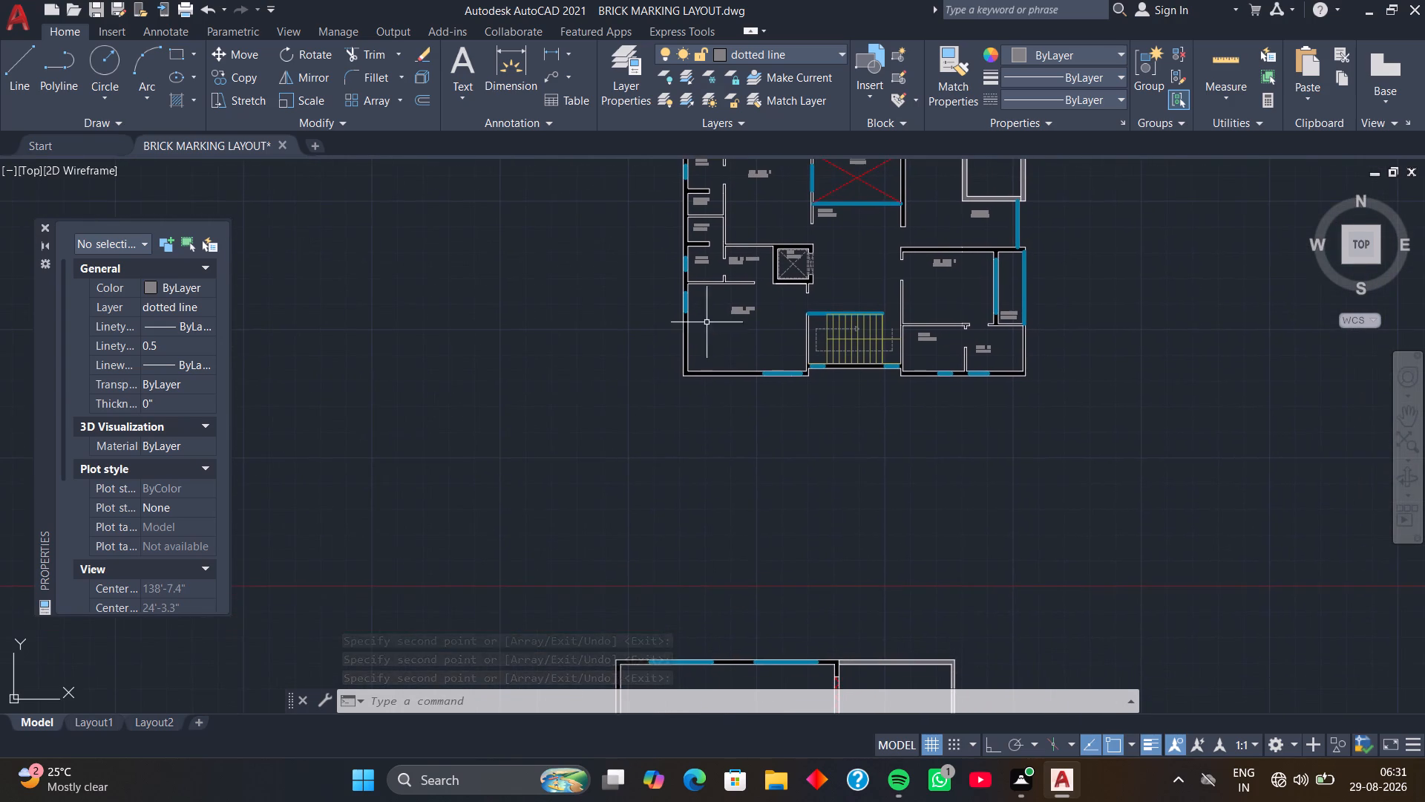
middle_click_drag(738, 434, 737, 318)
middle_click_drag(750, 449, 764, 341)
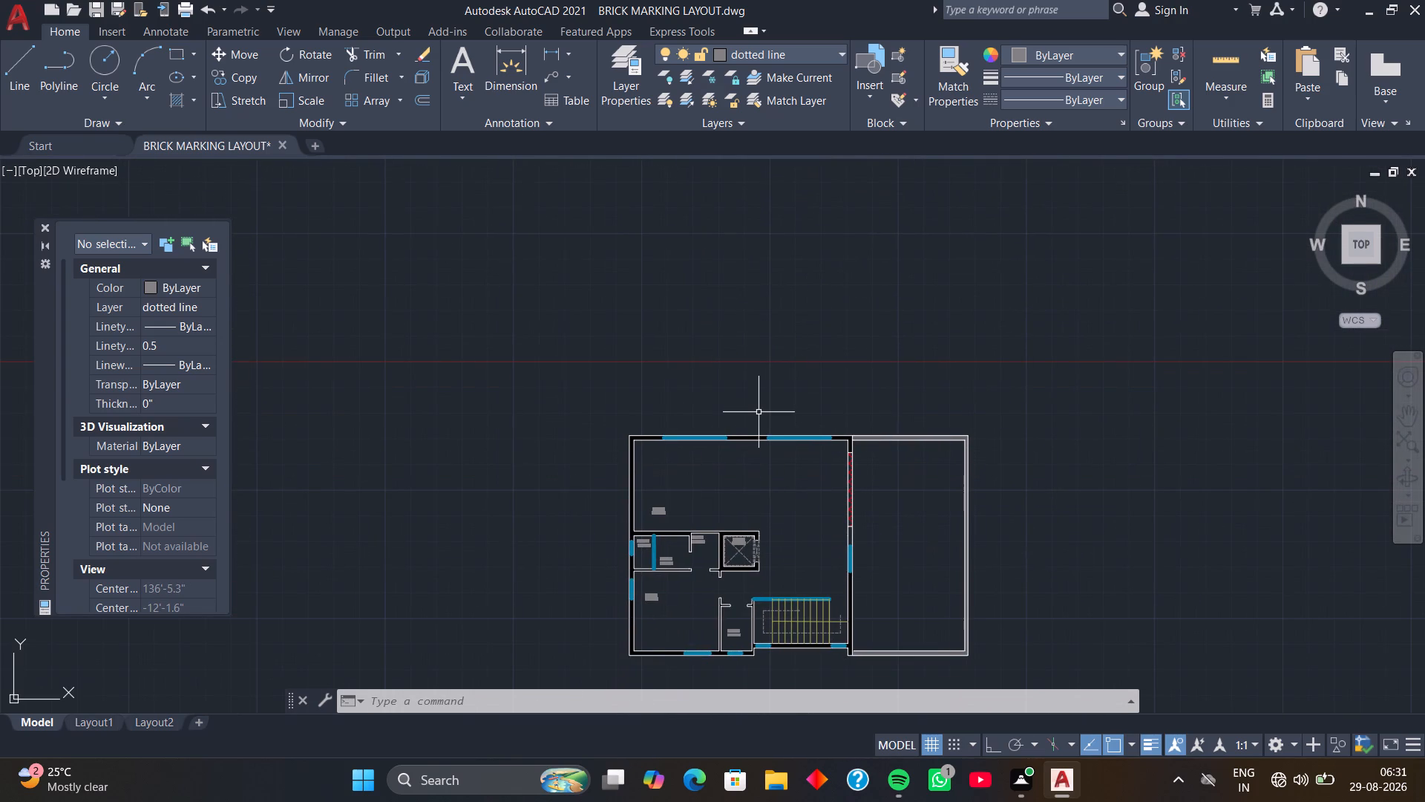
Change the TOILET label in the large upper room to MULTIPURPOSE ROOM.
middle_click_drag(758, 413, 790, 354)
scroll(715, 486, "up", 3)
middle_click_drag(686, 397, 736, 393)
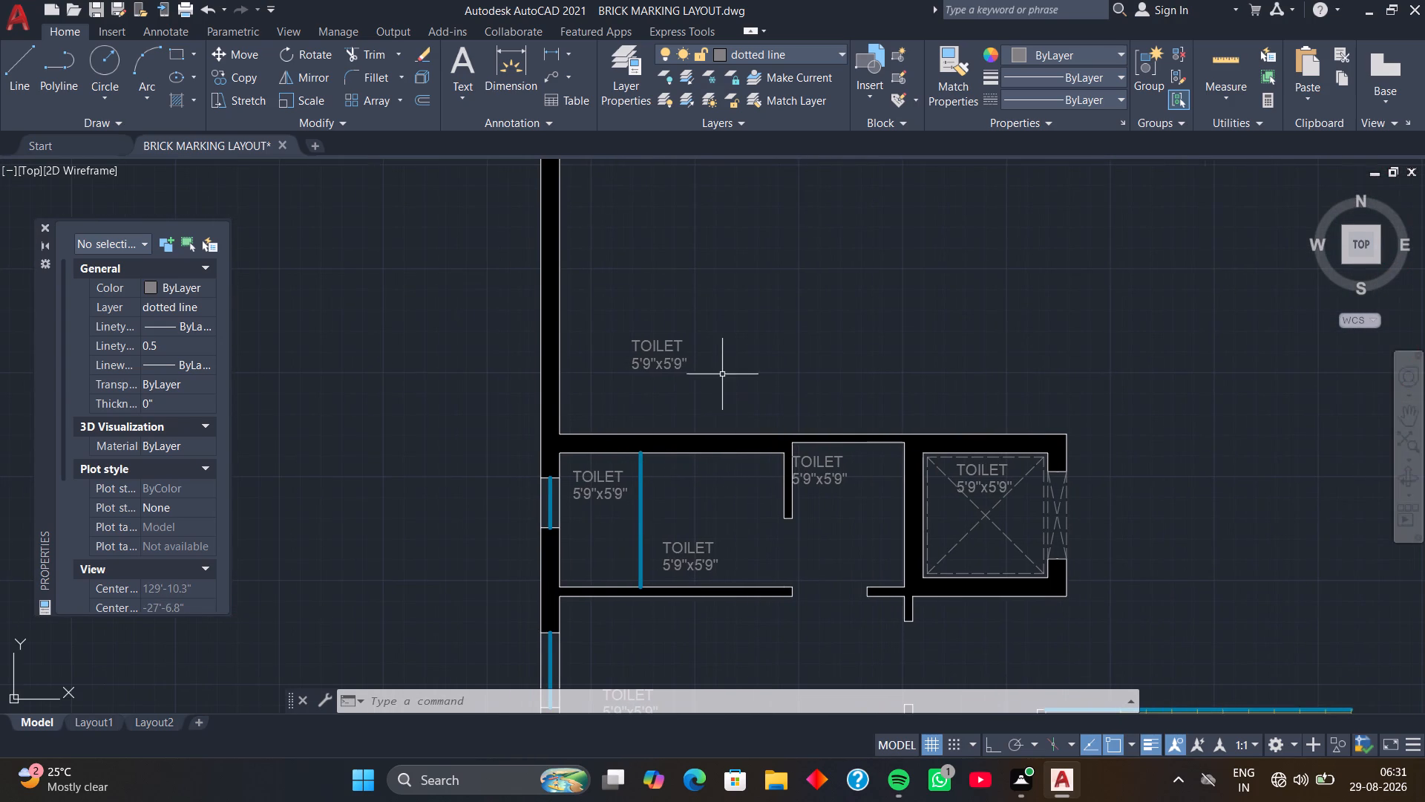
double_click(679, 347)
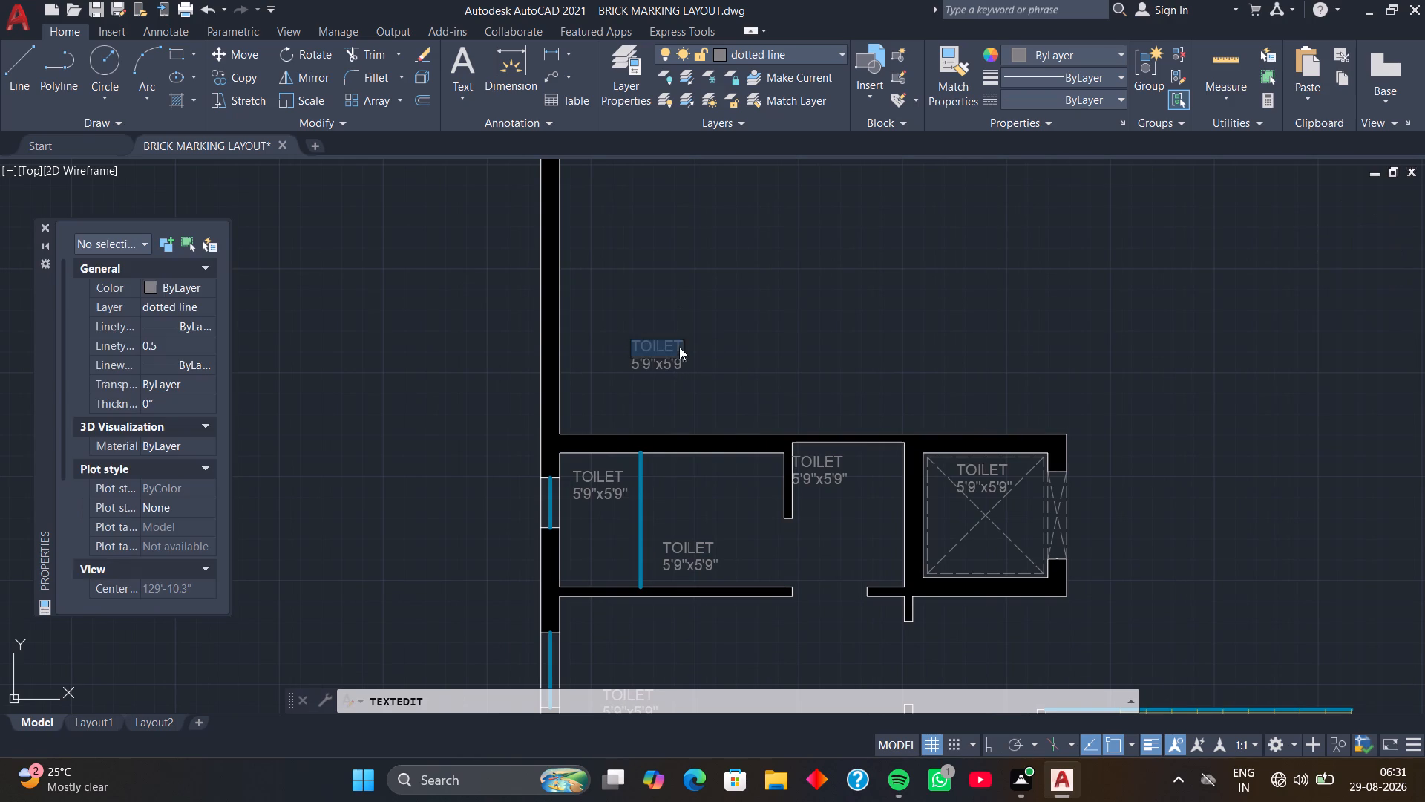
scroll(678, 364, "up", 4)
middle_click_drag(672, 345, 733, 394)
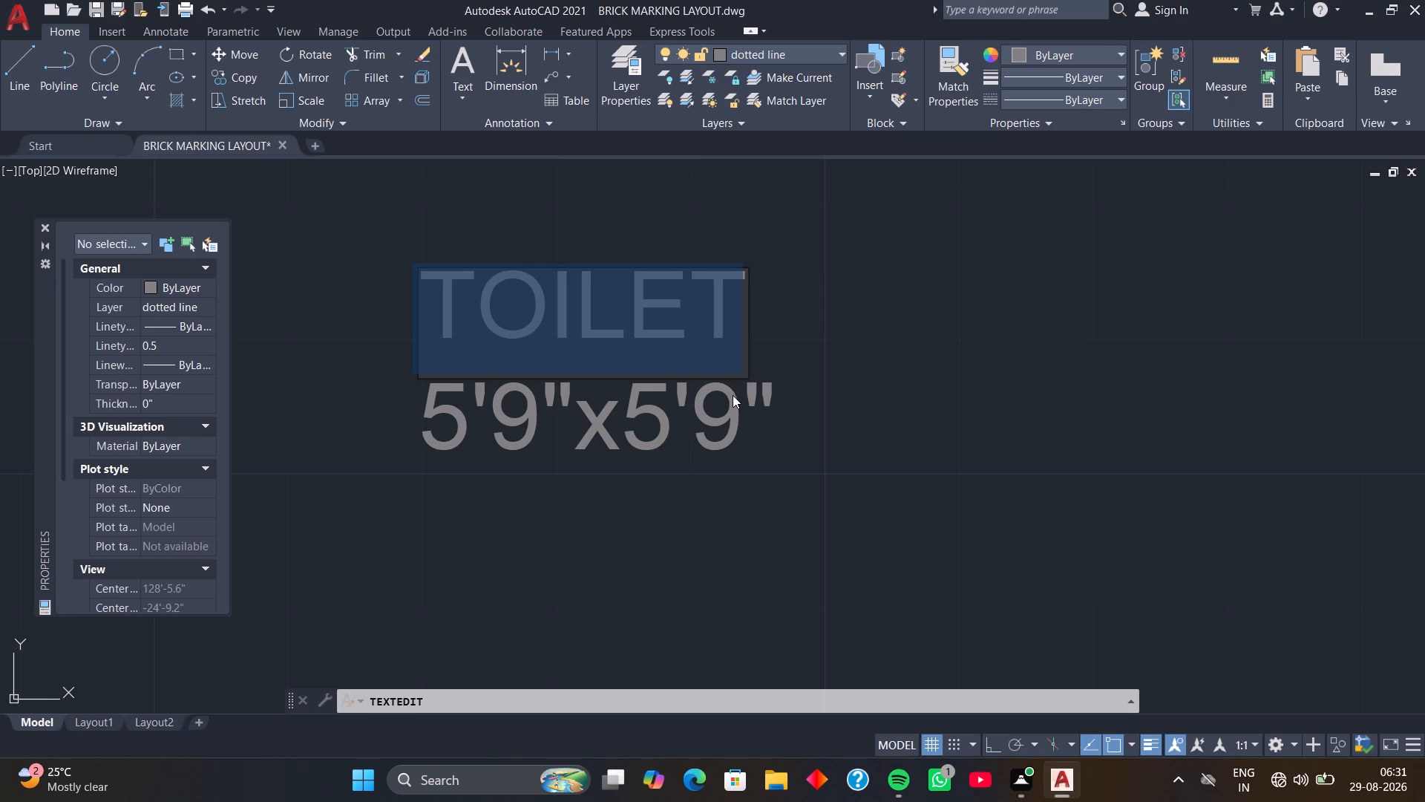
type("MU")
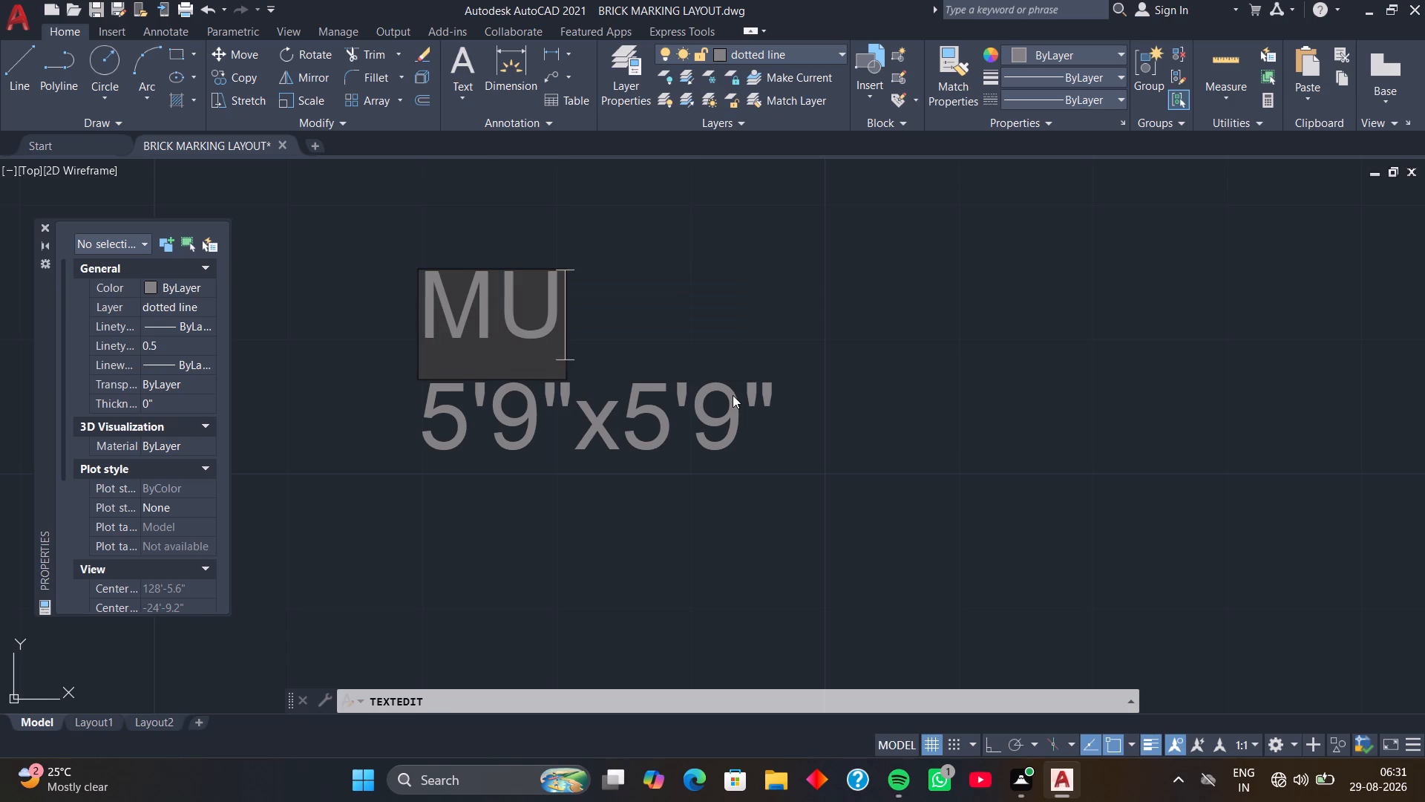
type("LTI")
key("p")
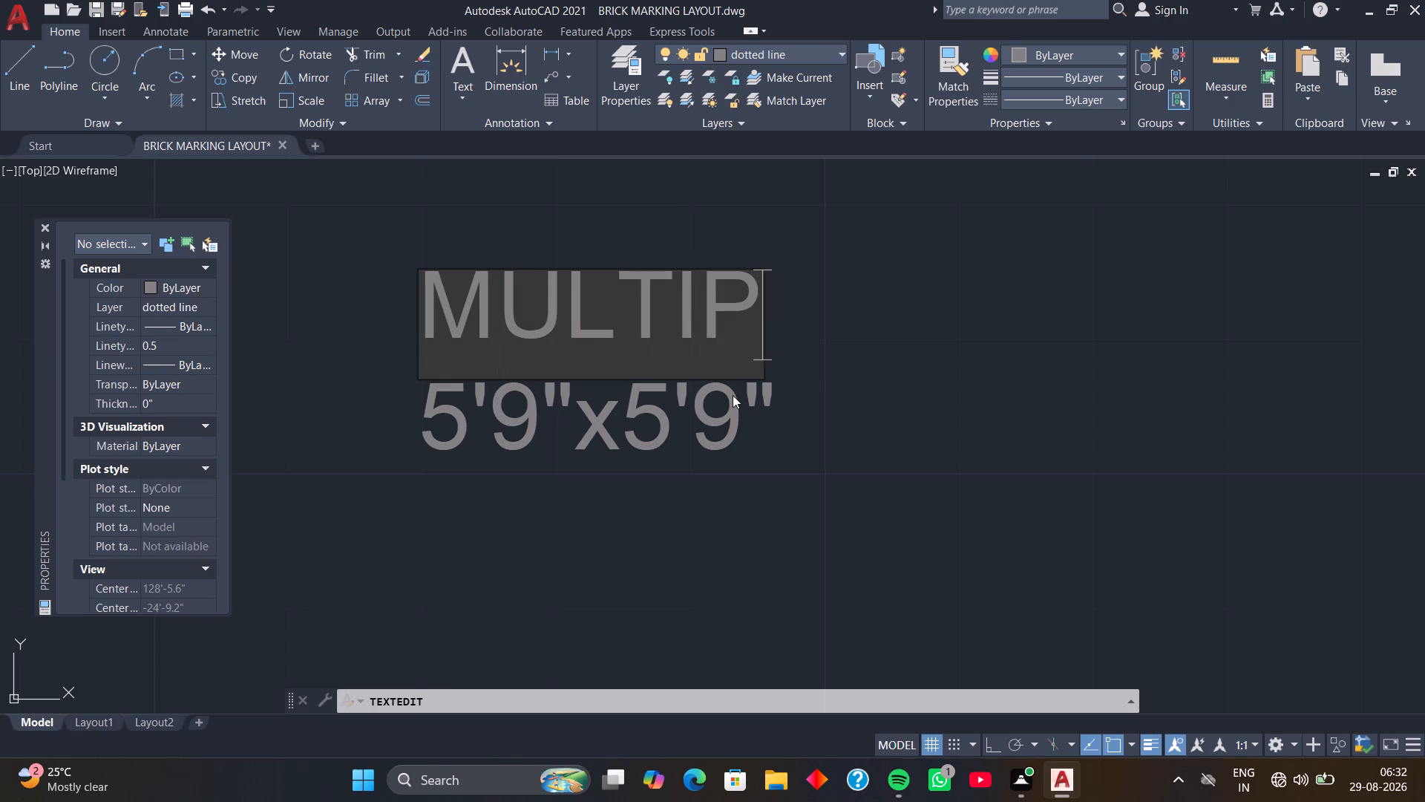
key("u")
key("r")
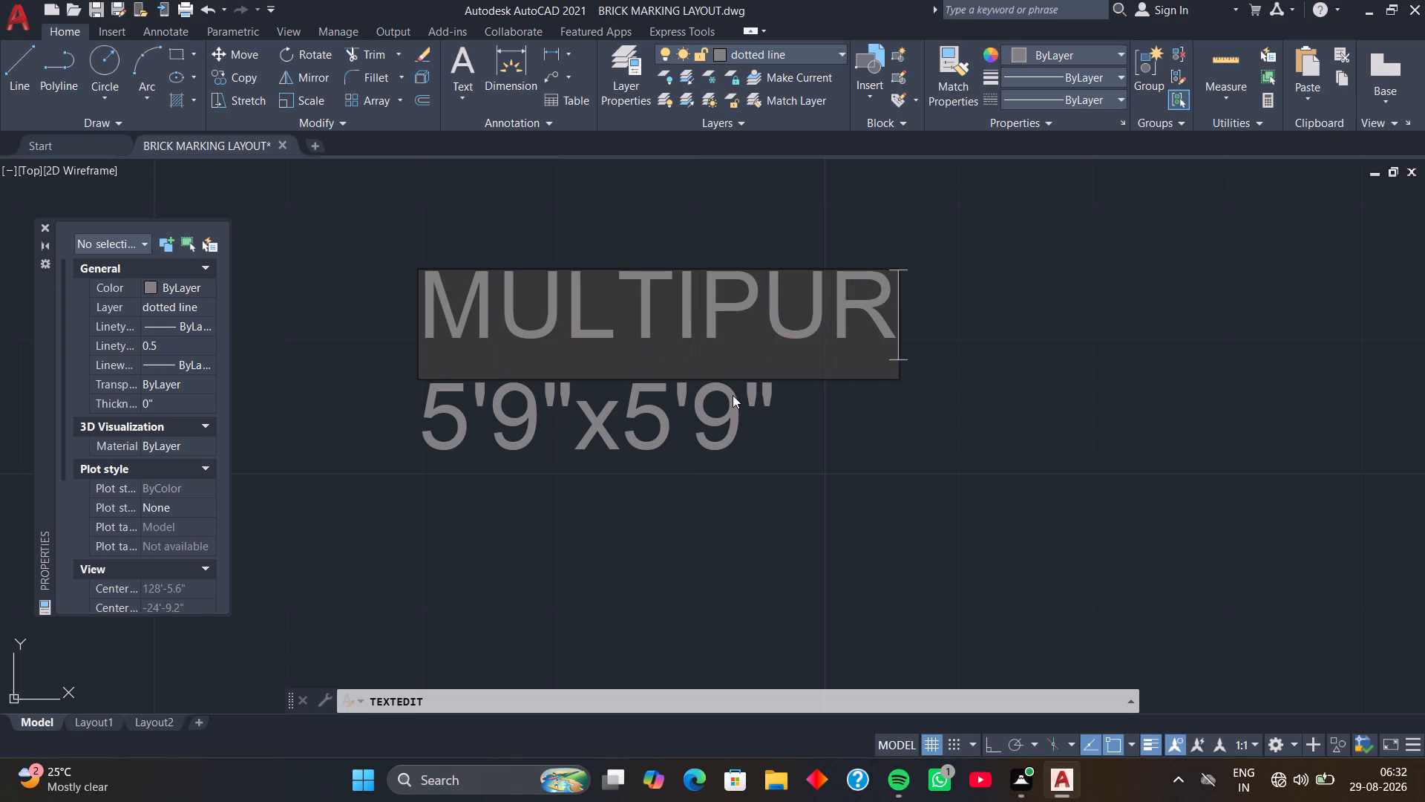
type("PO")
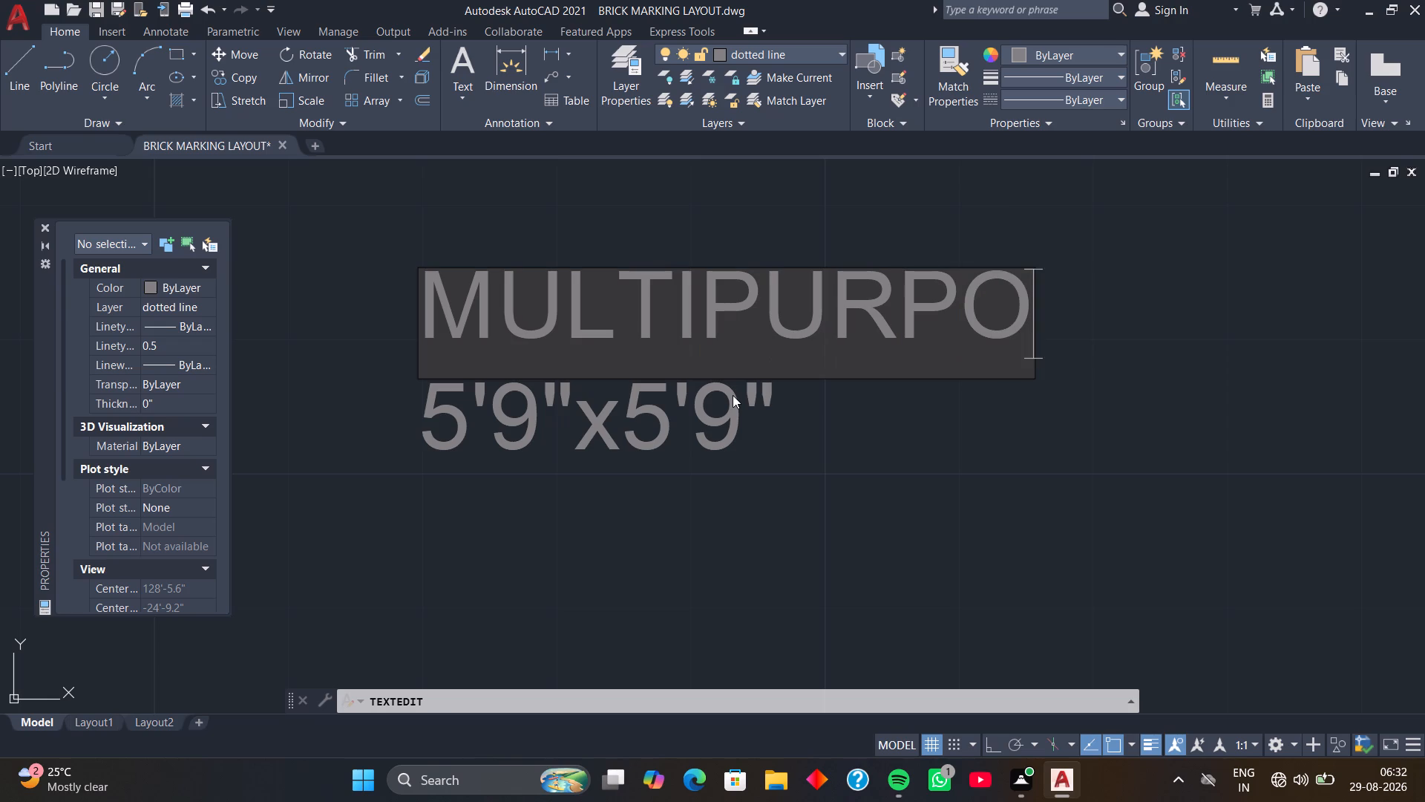
type("SE")
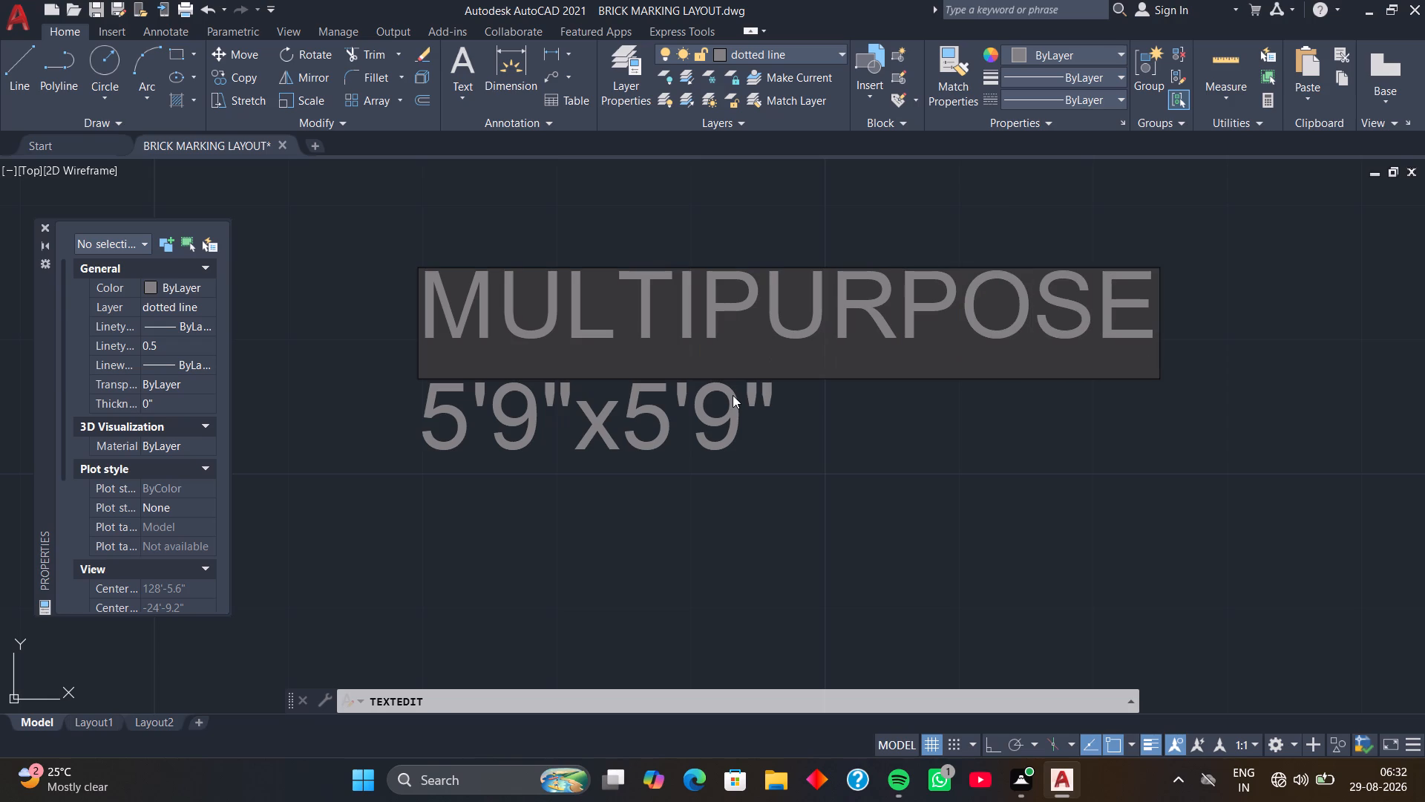
key("space")
type("ROOM")
key("Return")
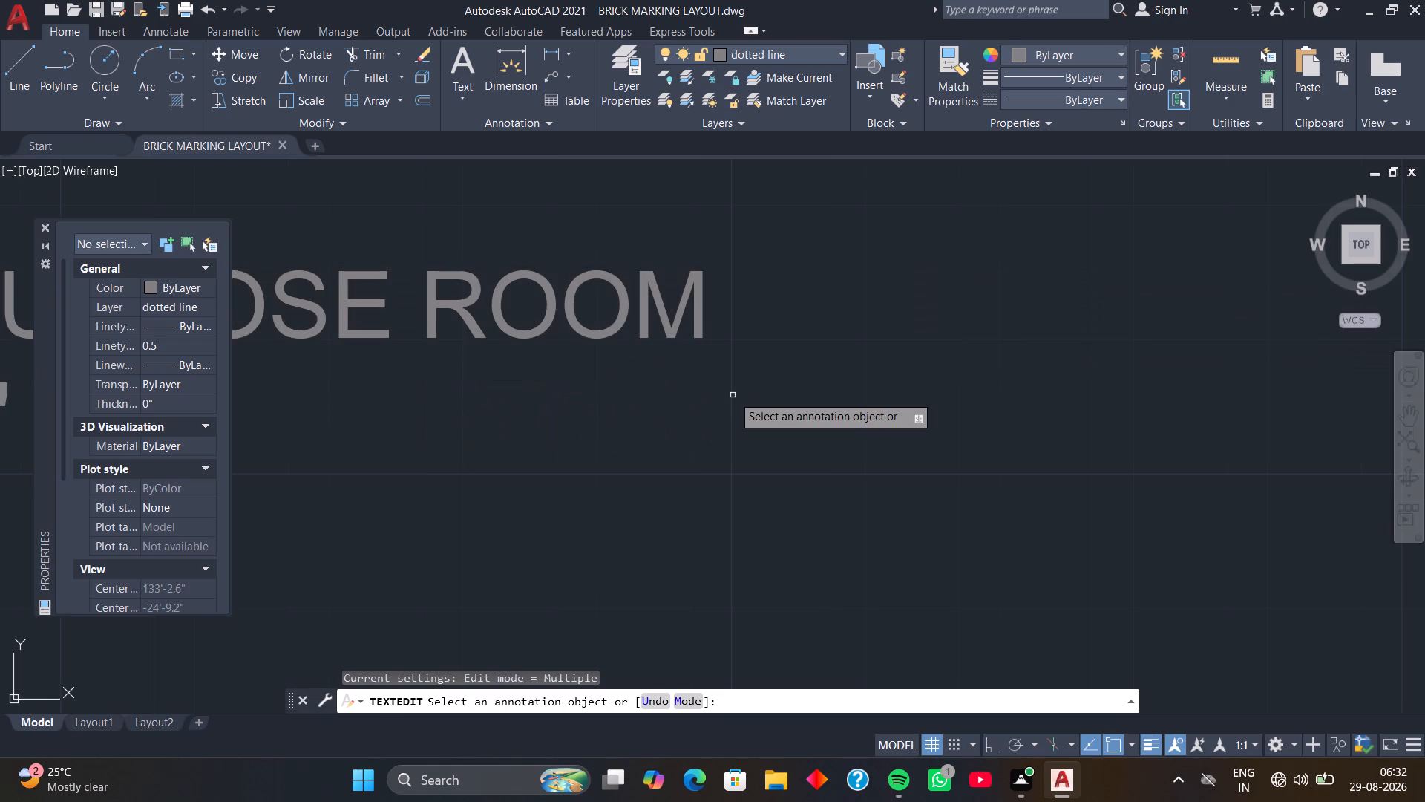
Set the size text under the MULTIPURPOSE ROOM label to 34'9"X14'9".
scroll(688, 430, "down", 4)
middle_click_drag(672, 446, 884, 390)
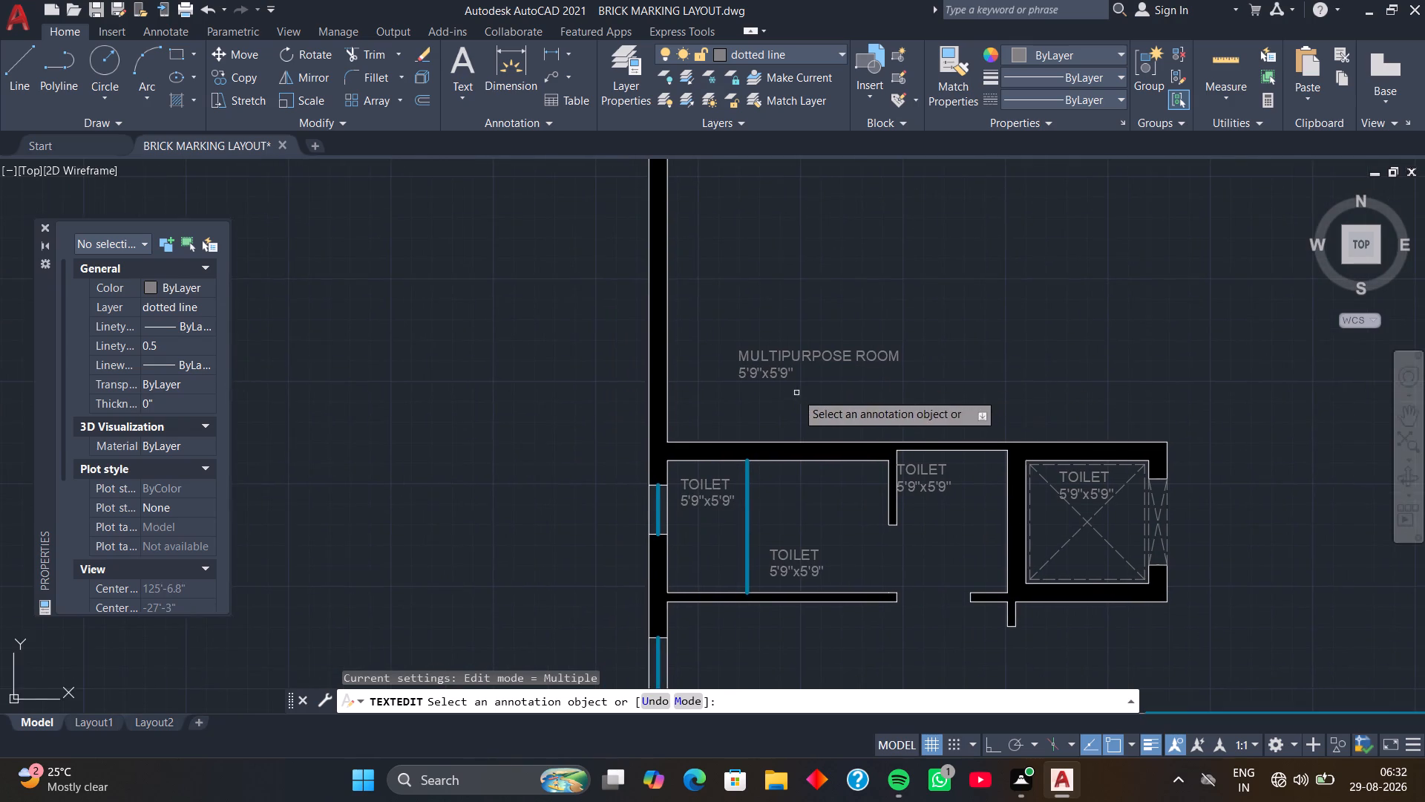
middle_click_drag(807, 392, 849, 403)
left_click(830, 385)
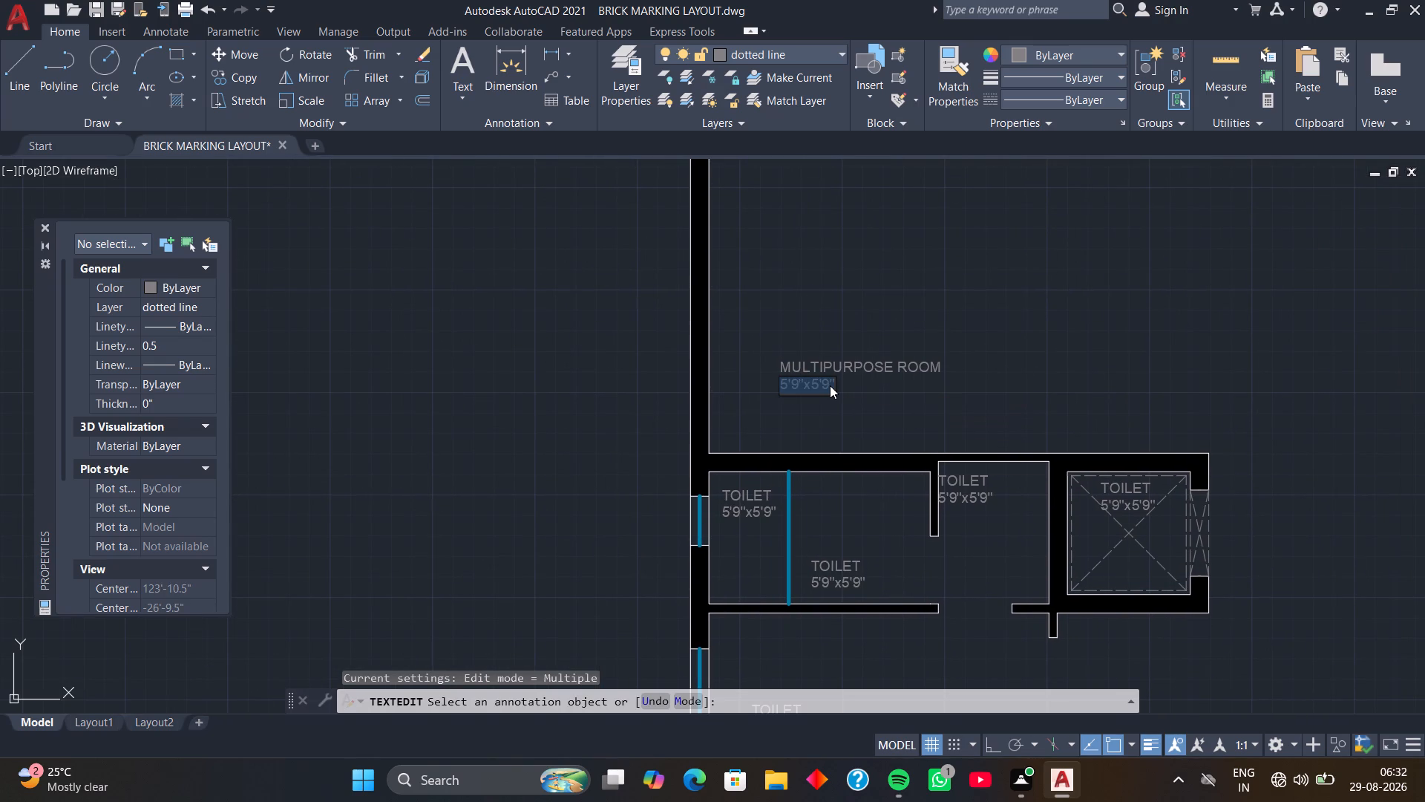
type("34'9")
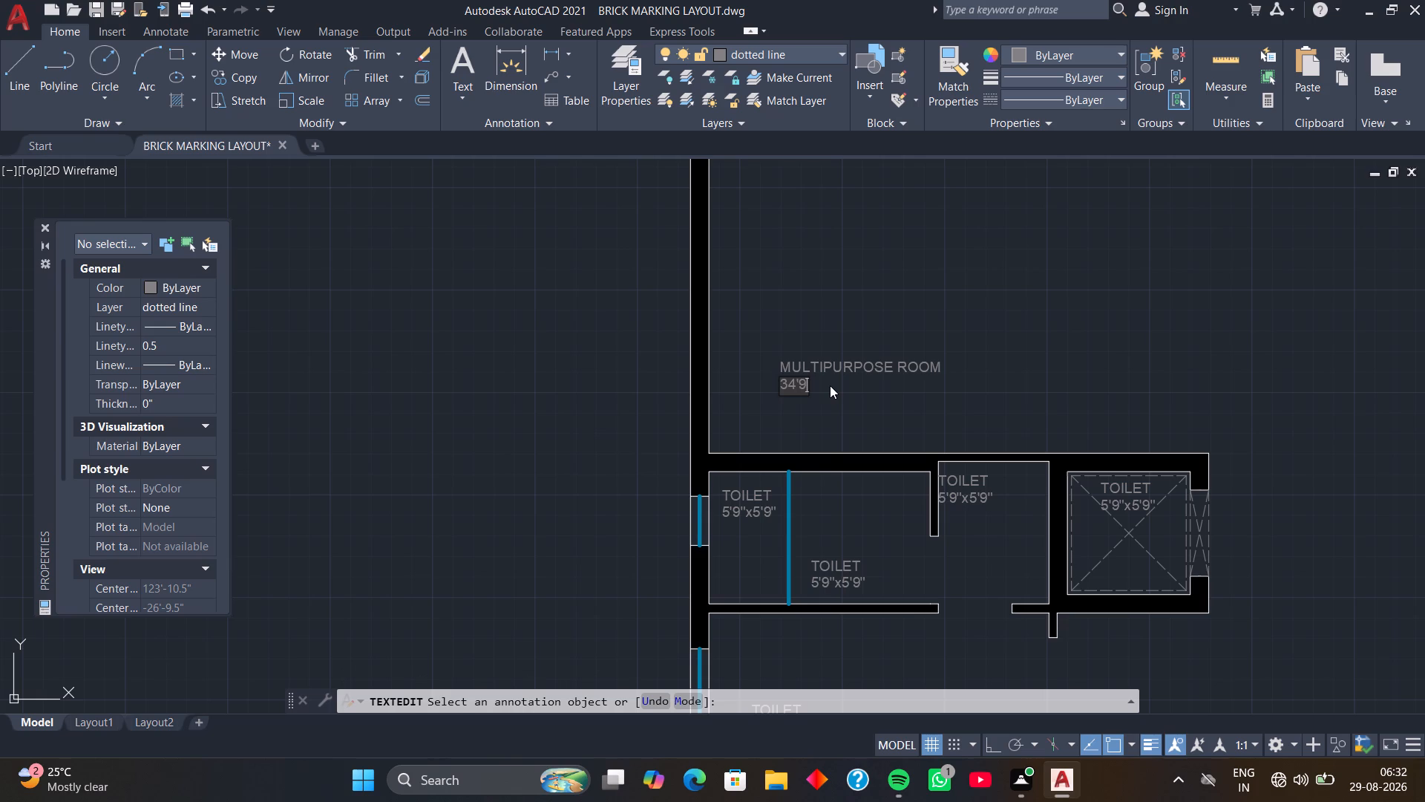
key("shift+quotedbl")
key("x")
type("14'")
key("9")
key("shift+quotedbl")
key("Return")
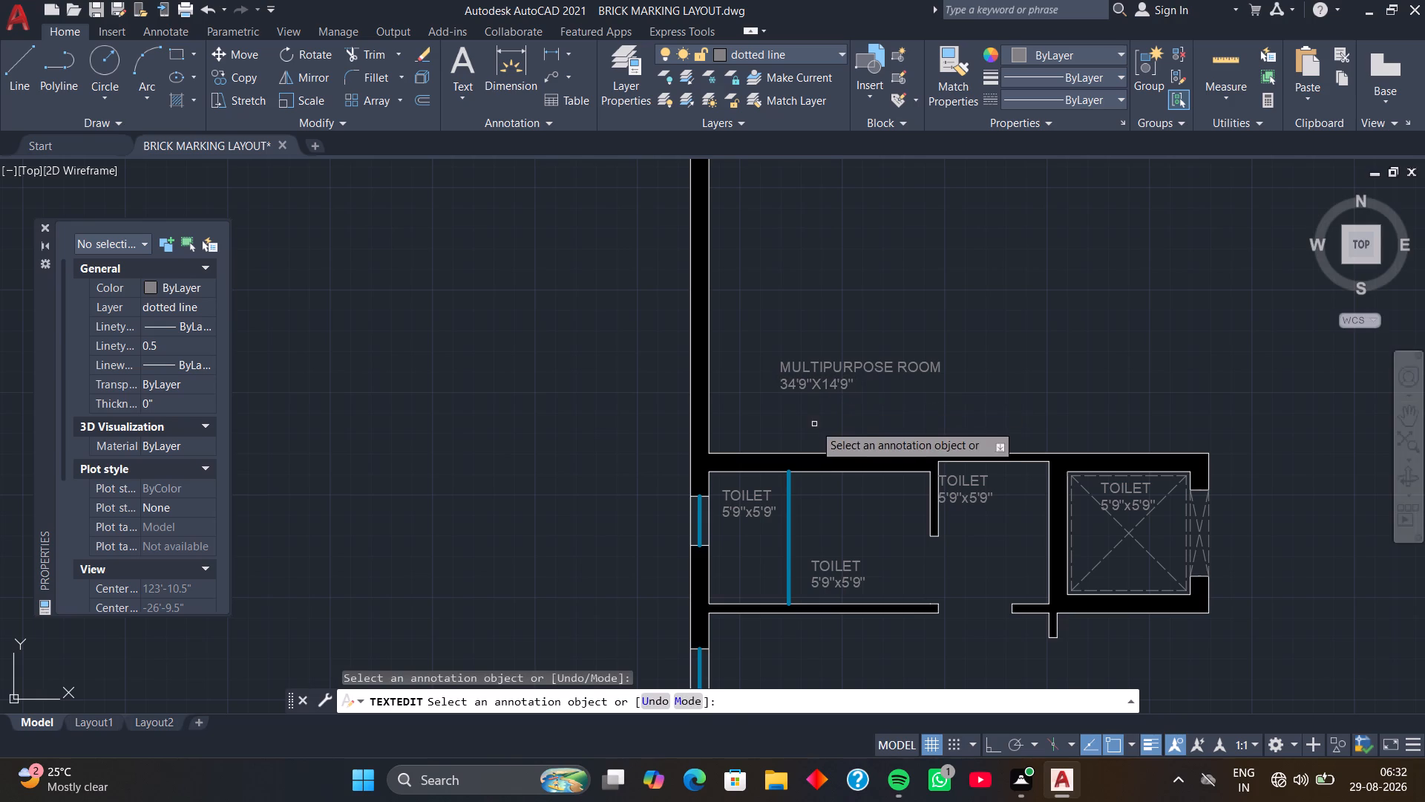
Relabel the narrow space between the outer wall and the blue partition as SHOWER with size 3'3"X5'3".
left_click(754, 497)
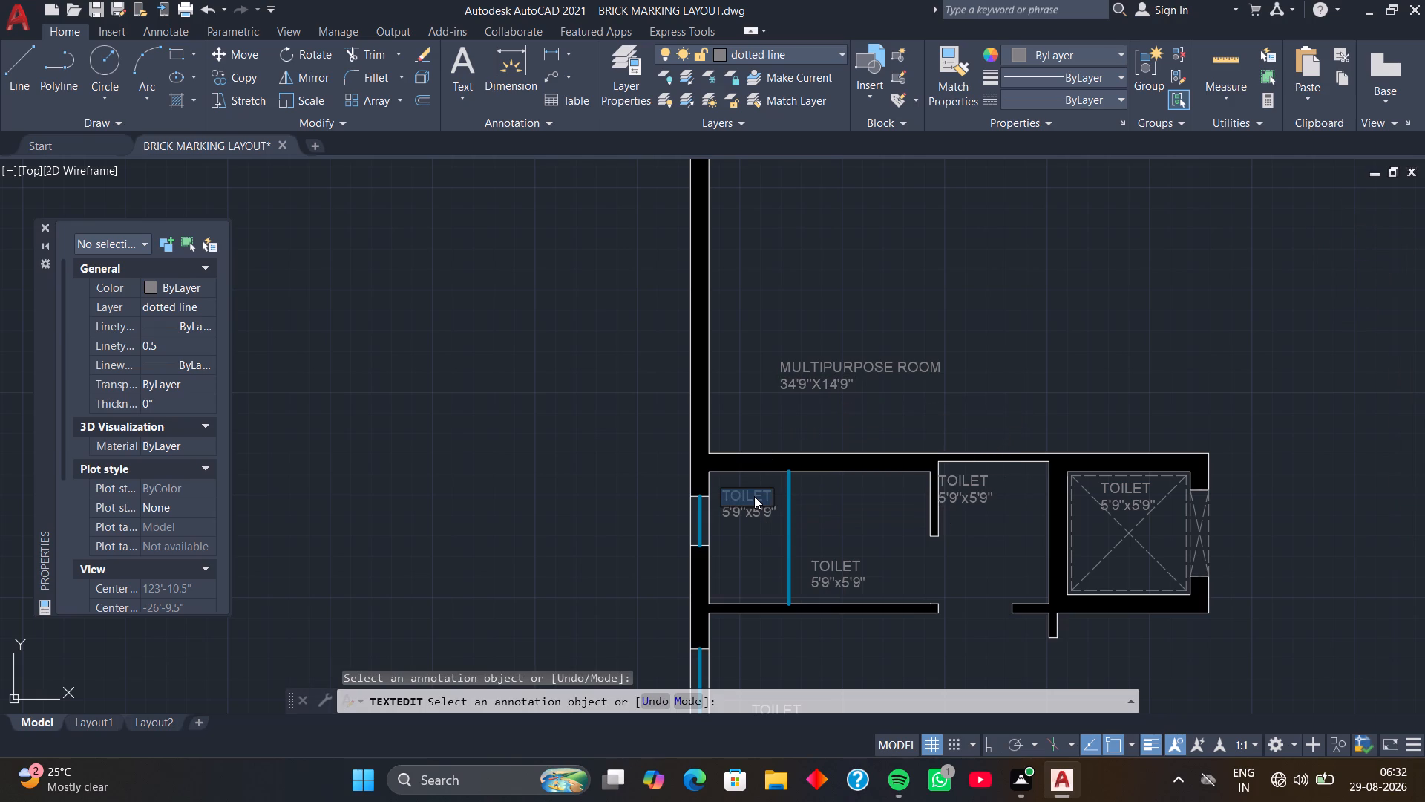
type("SHOWER")
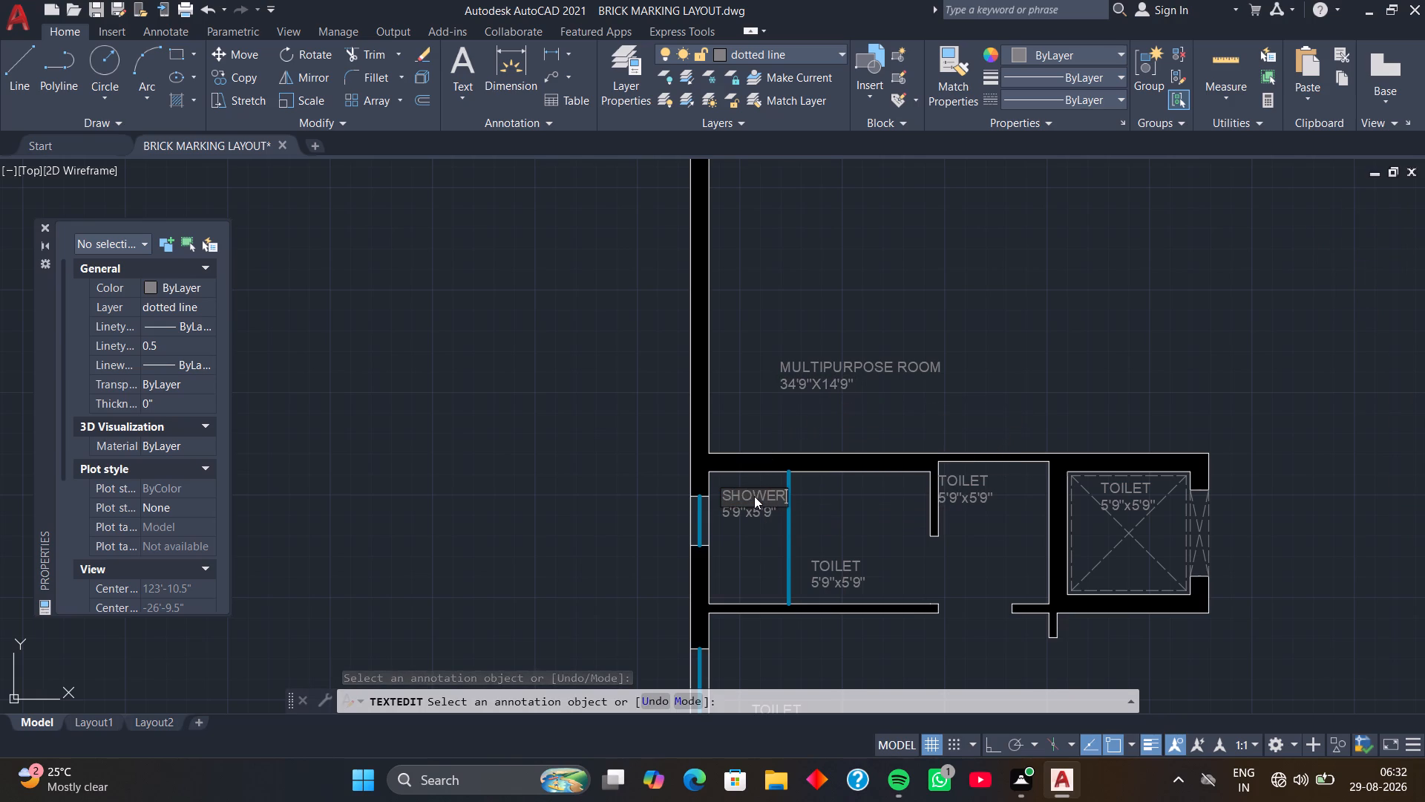
key("Return")
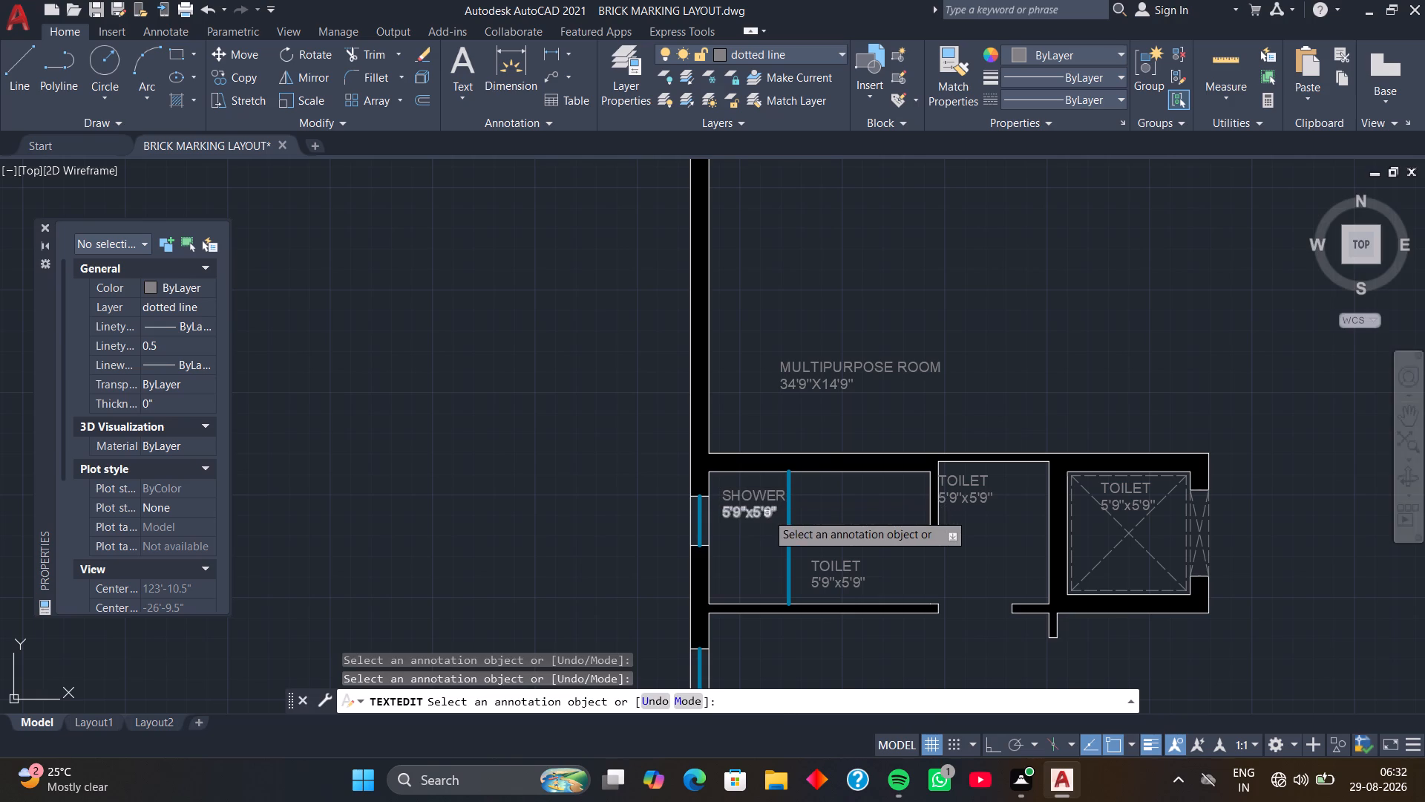
left_click(767, 513)
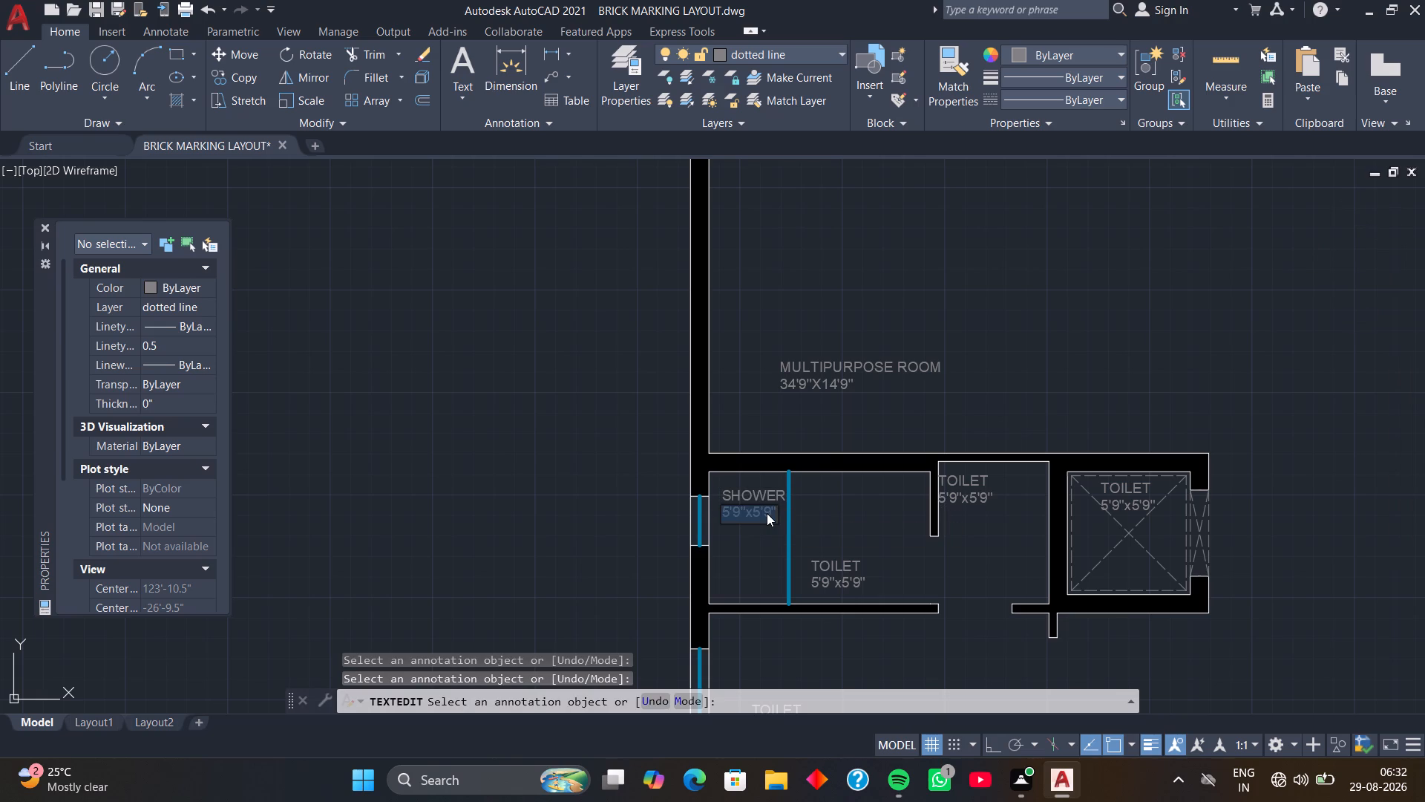
type("3'3")
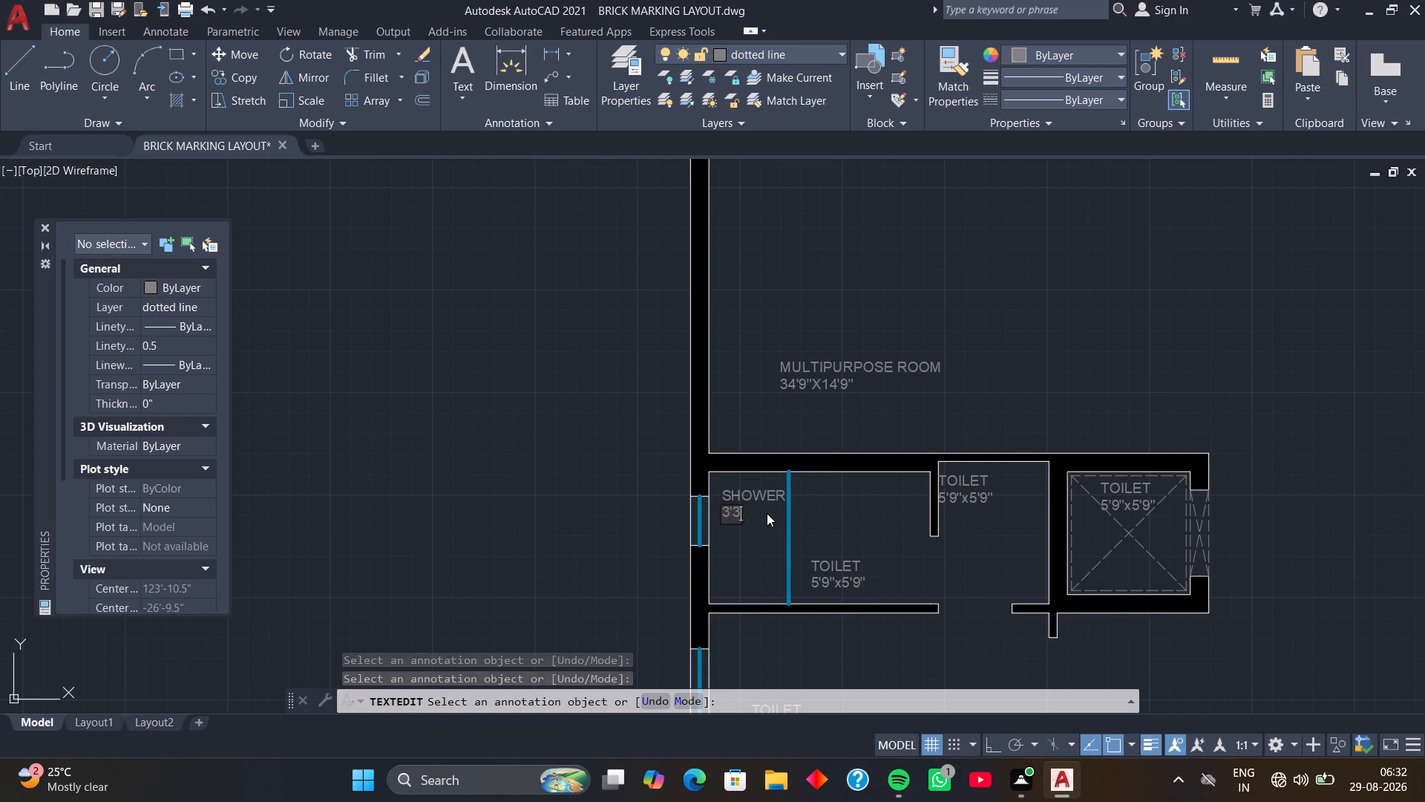
key("apostrophe")
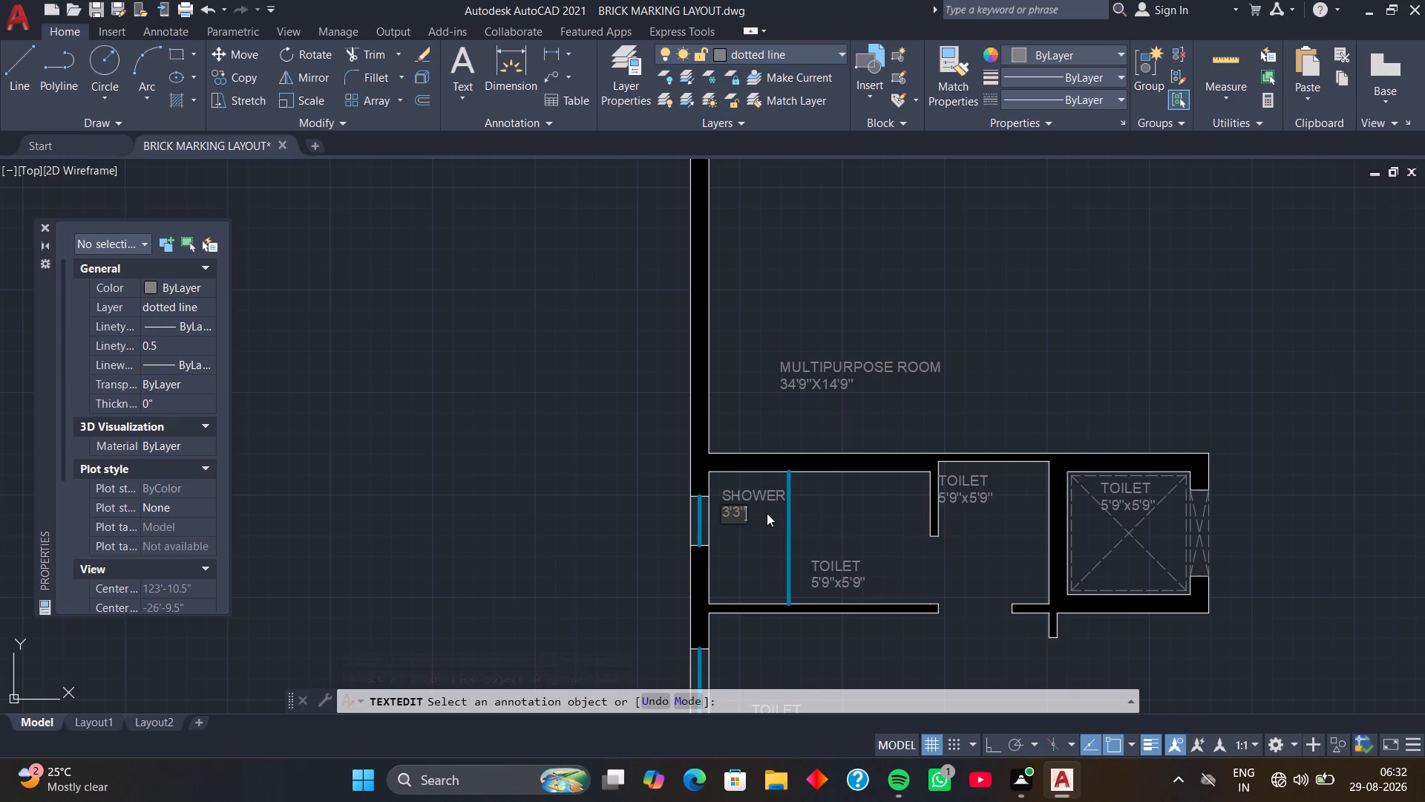
key("x")
type("5'")
key("3")
key("shift+quotedbl")
key("Return")
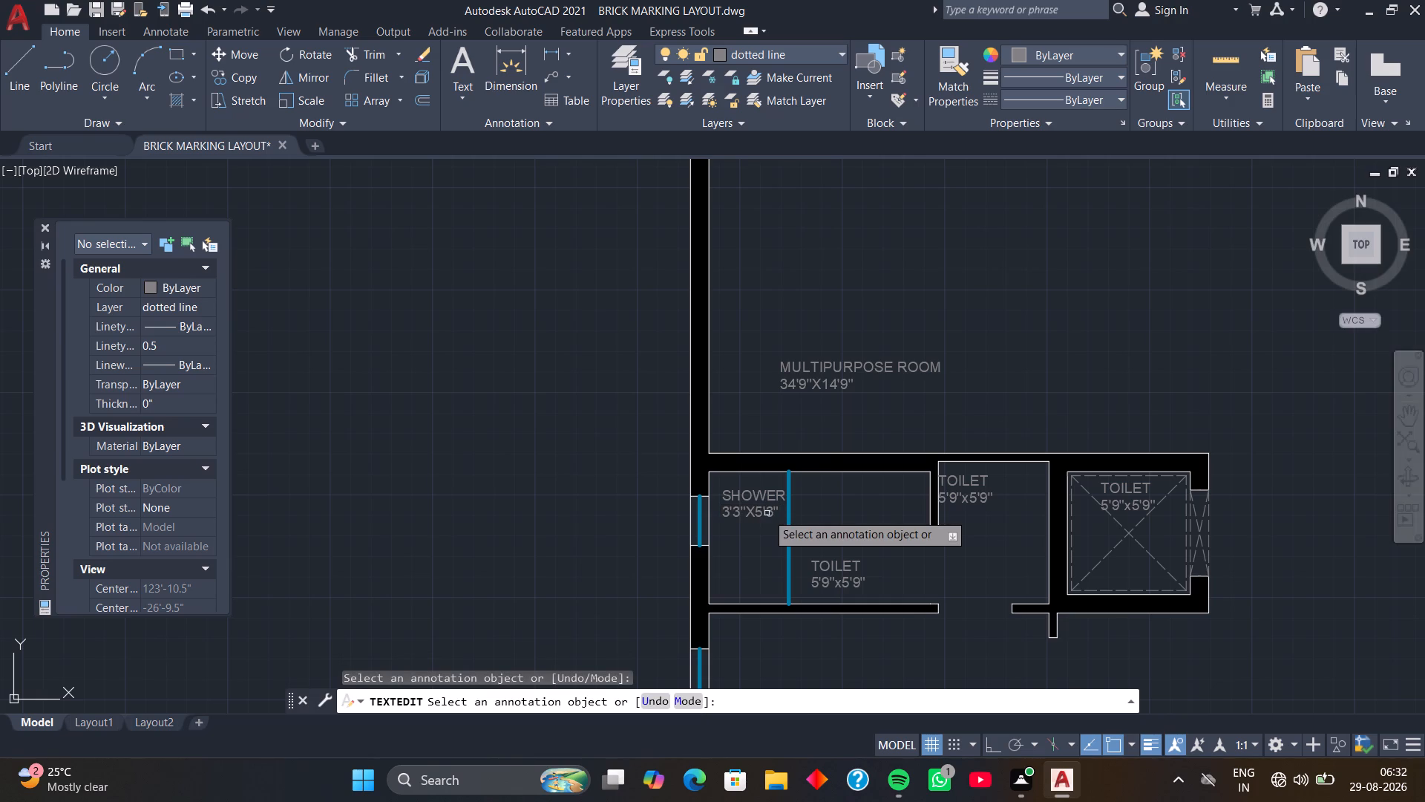
Edit the size text of the TOILET beside the shower partition to 5'9"x5'3".
left_click(858, 584)
left_click(858, 584)
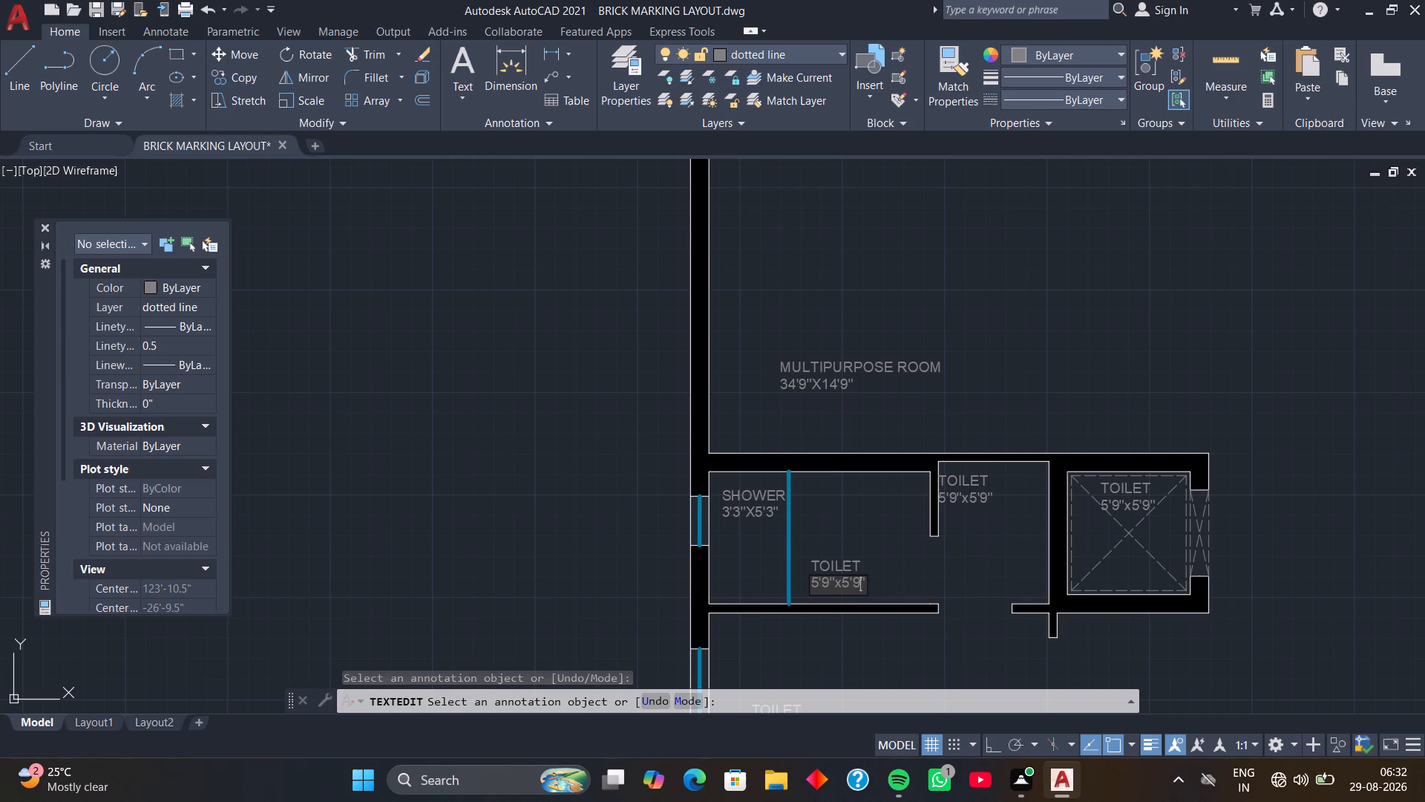
key("BackSpace")
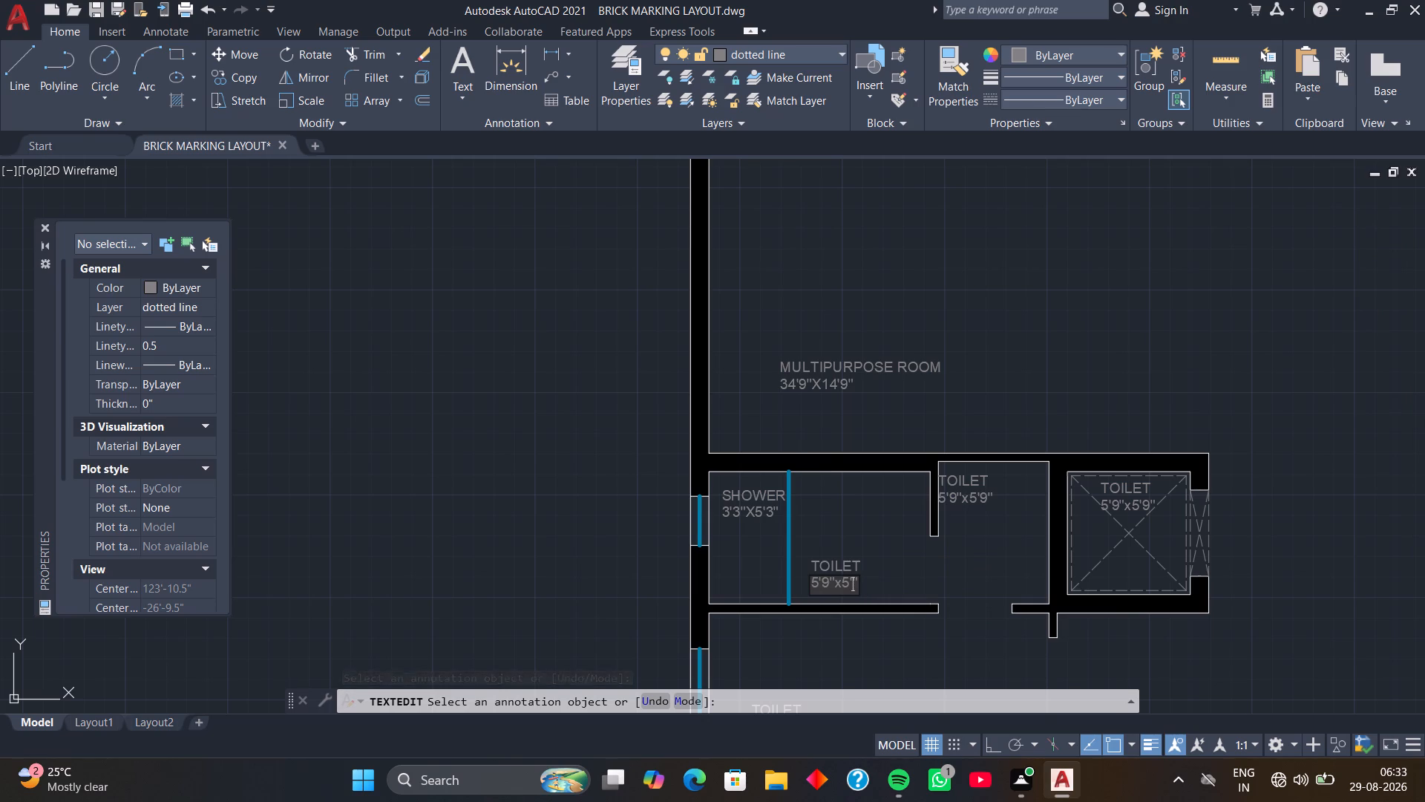
key("3")
key("Return")
Change the TOILET label in the small space beside the lift to WALK IN CLOSET.
scroll(859, 584, "up", 1)
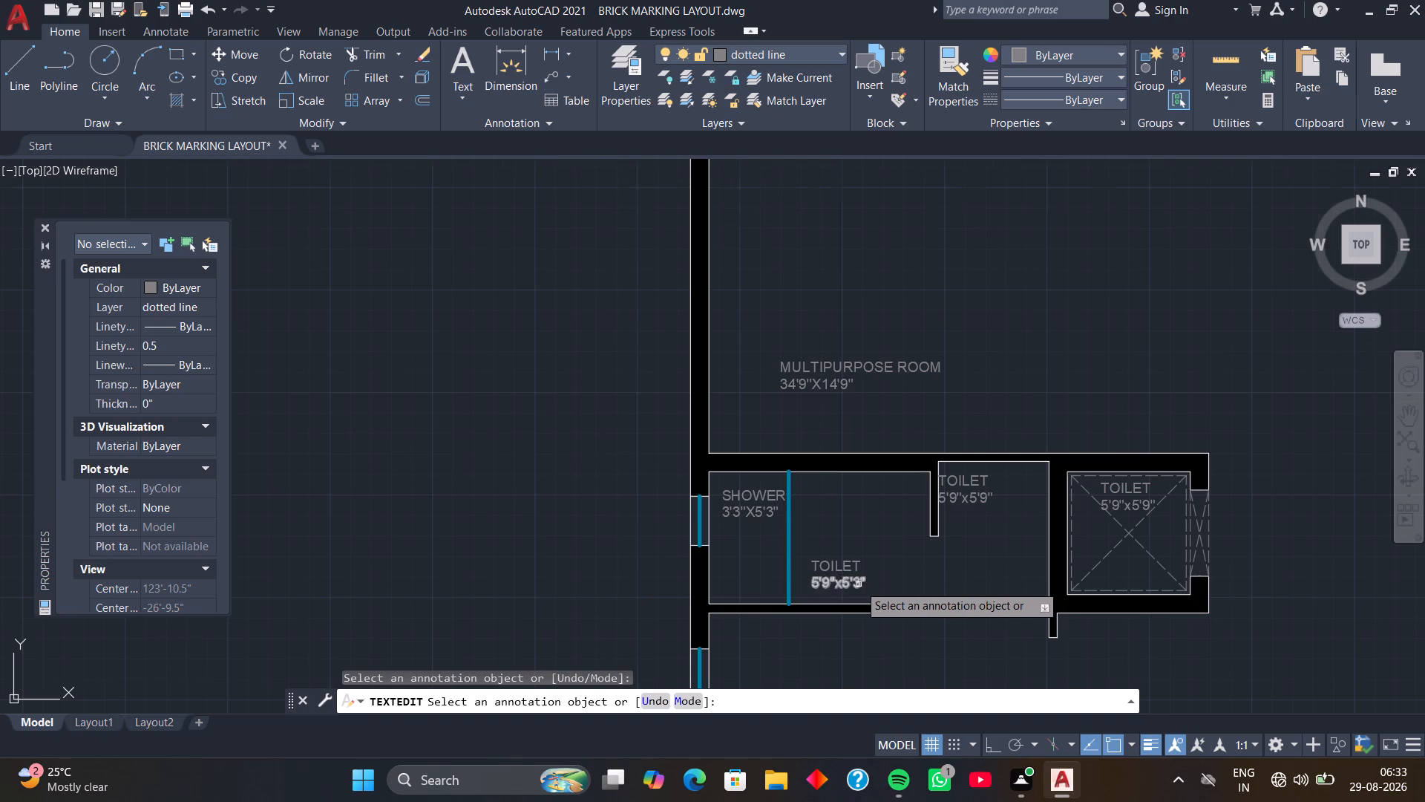
scroll(859, 584, "up", 1)
middle_click_drag(906, 549, 775, 564)
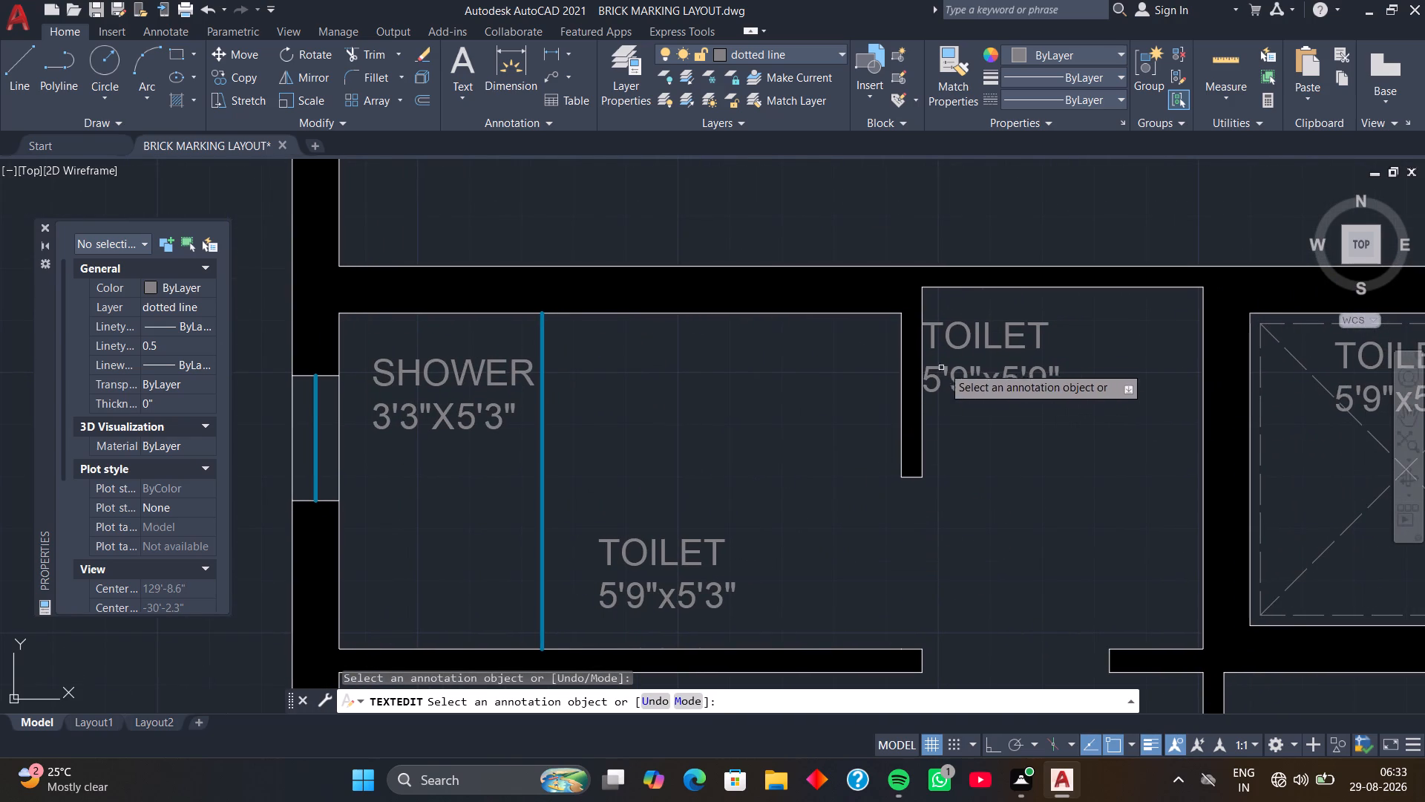
left_click(961, 346)
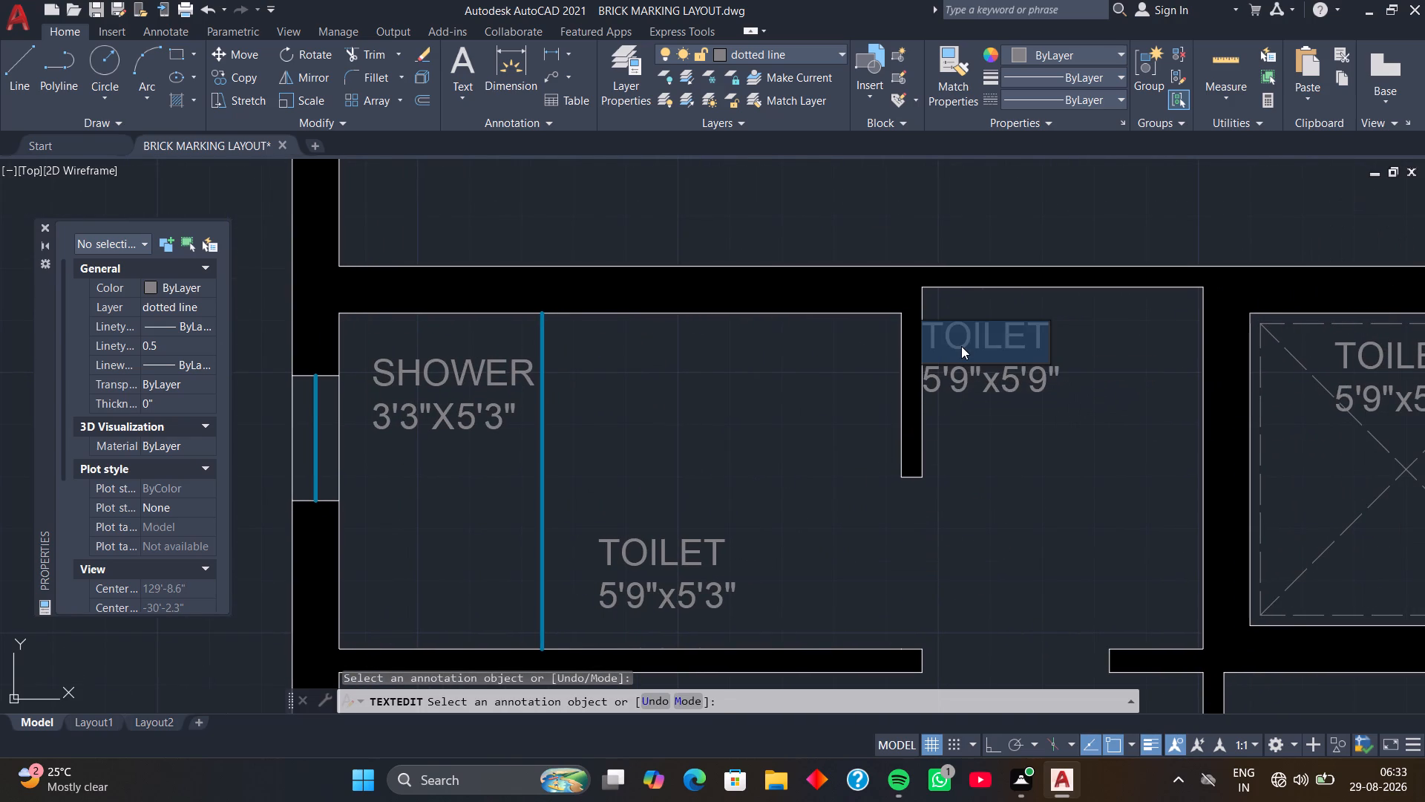
type("WALK IN CLOSET")
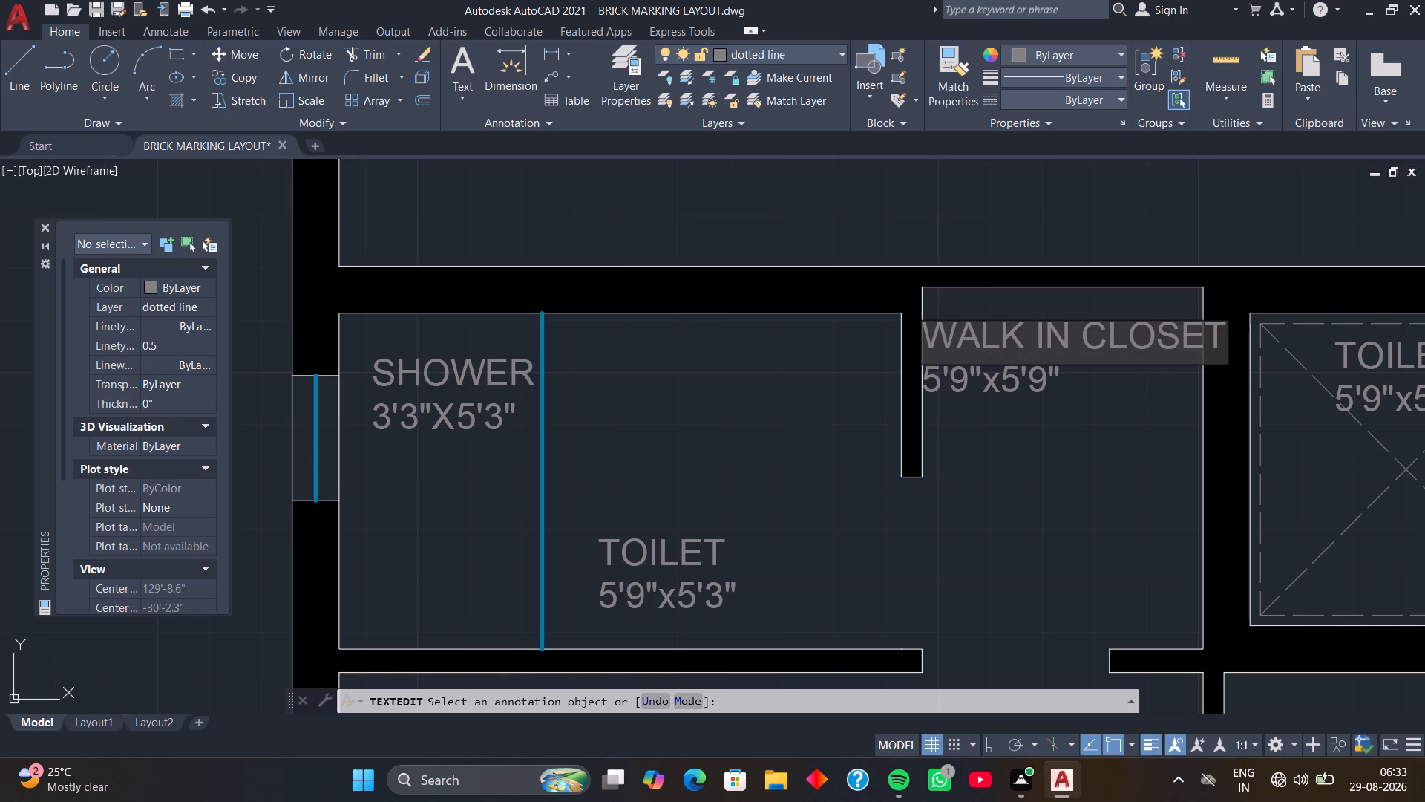
key("Return")
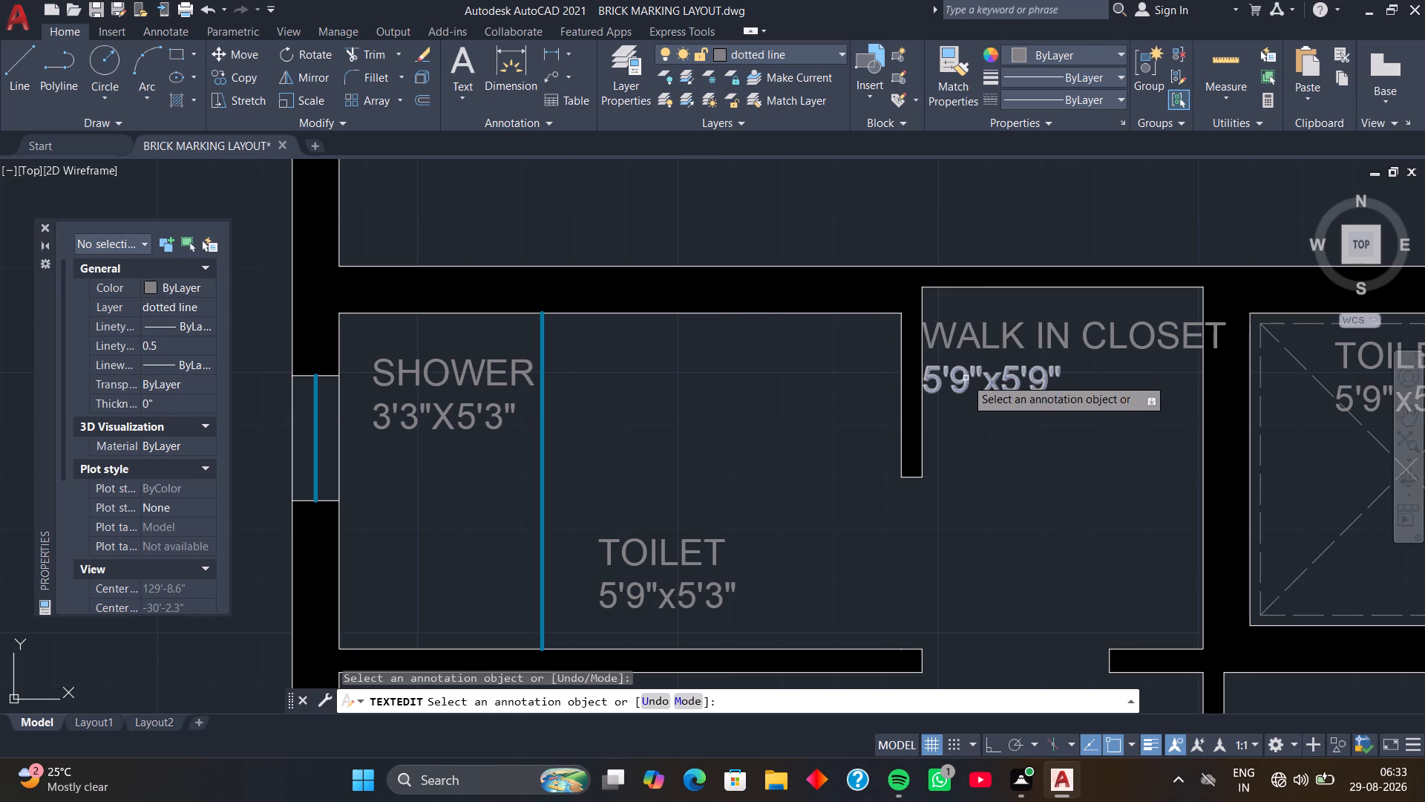
Set the size text under the WALK IN CLOSET label to 4'6"X5'9".
left_click(966, 378)
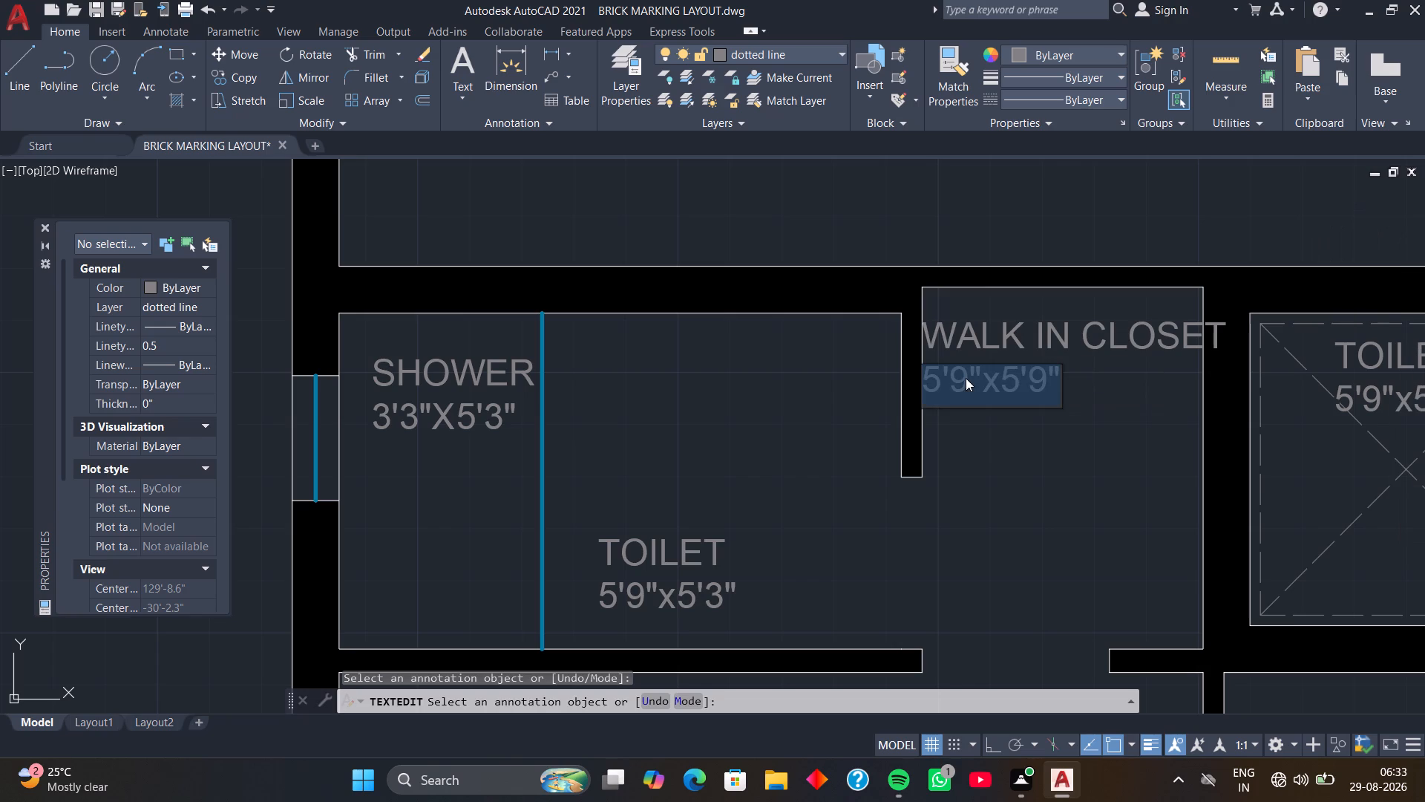
type("4'")
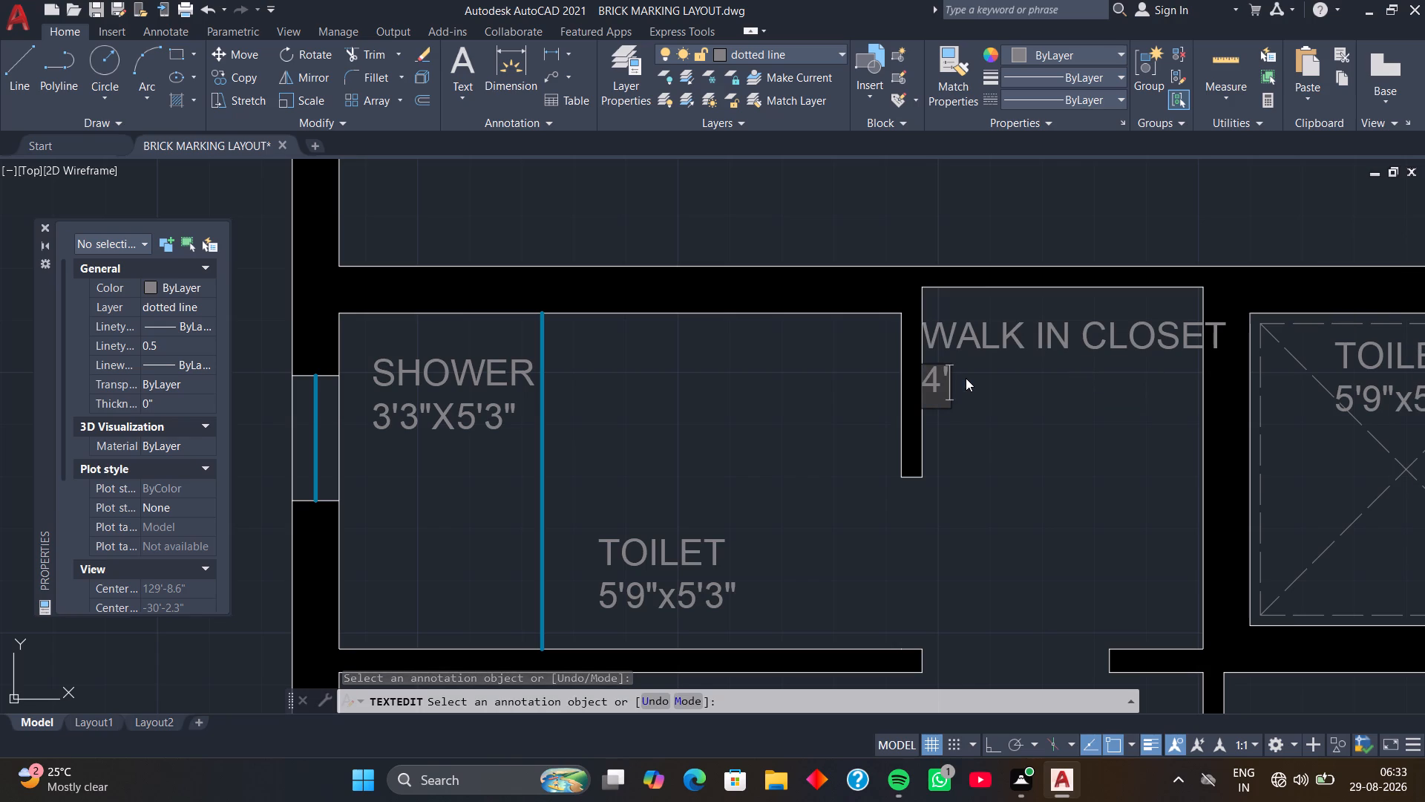
key("6")
key("shift+quotedbl")
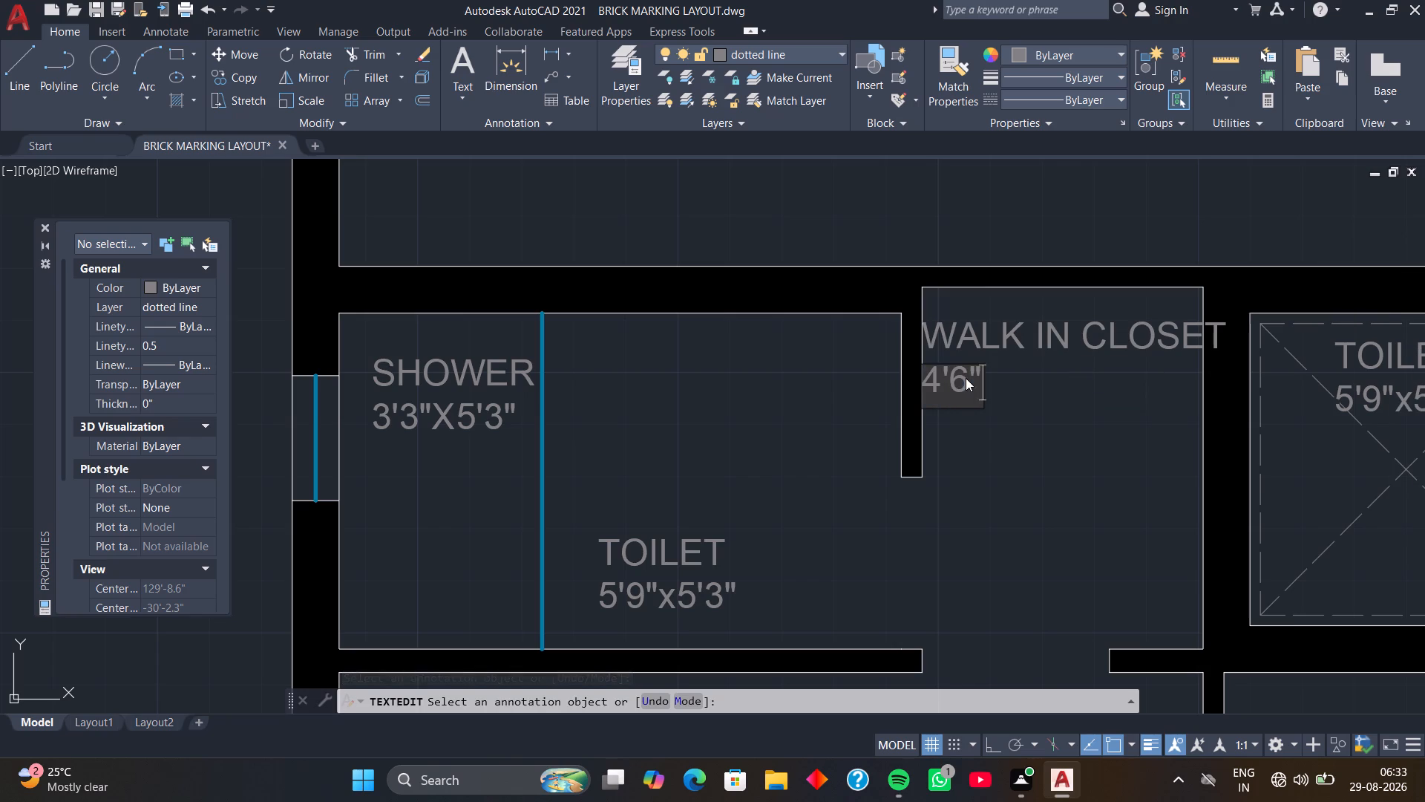
key("x")
type("5'9\"")
key("Return")
Change the TOILET label inside the dashed, crossed shaft beside the walk-in closet to LIFT.
scroll(987, 389, "down", 3)
middle_click_drag(1060, 414, 1059, 414)
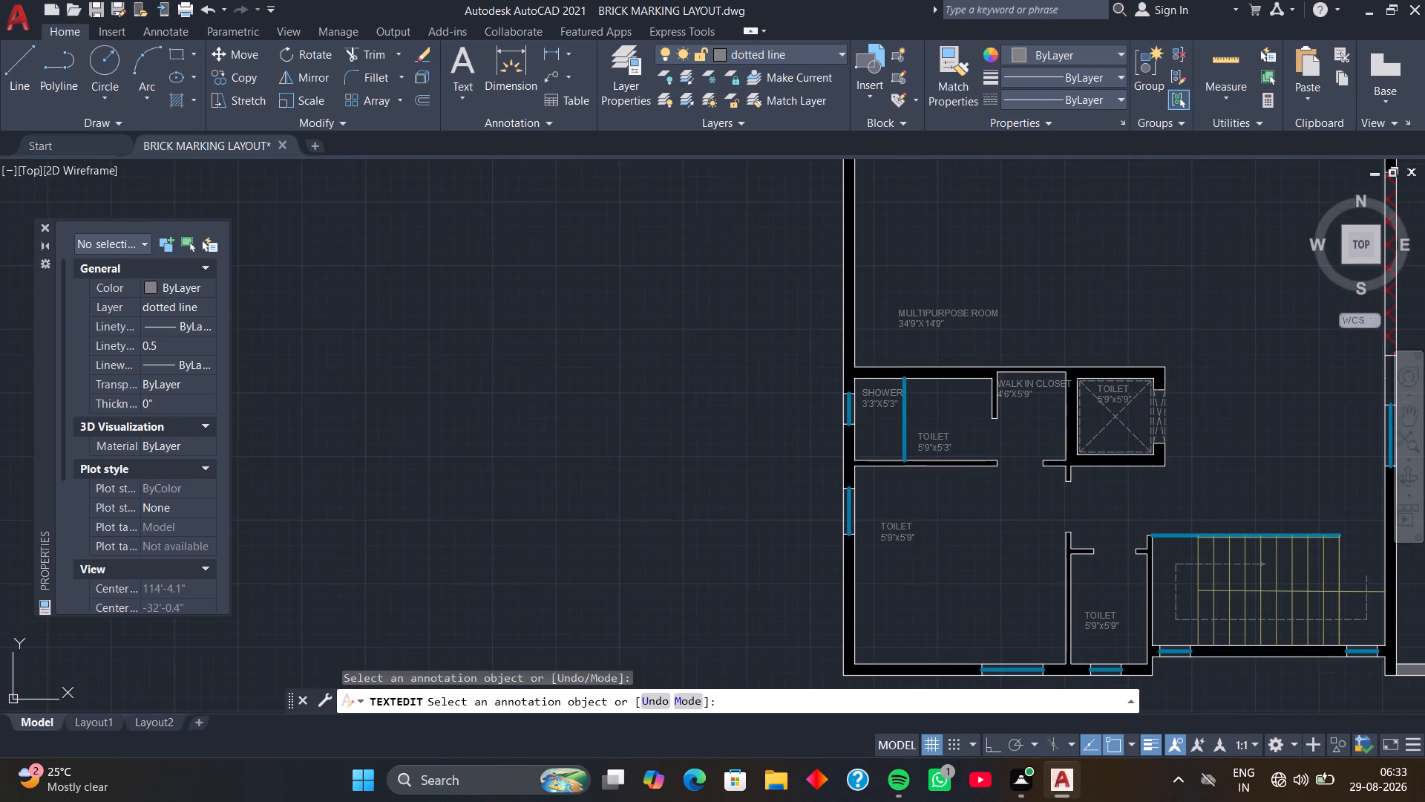
middle_click_drag(1059, 414, 982, 426)
scroll(1055, 414, "up", 3)
left_click(995, 351)
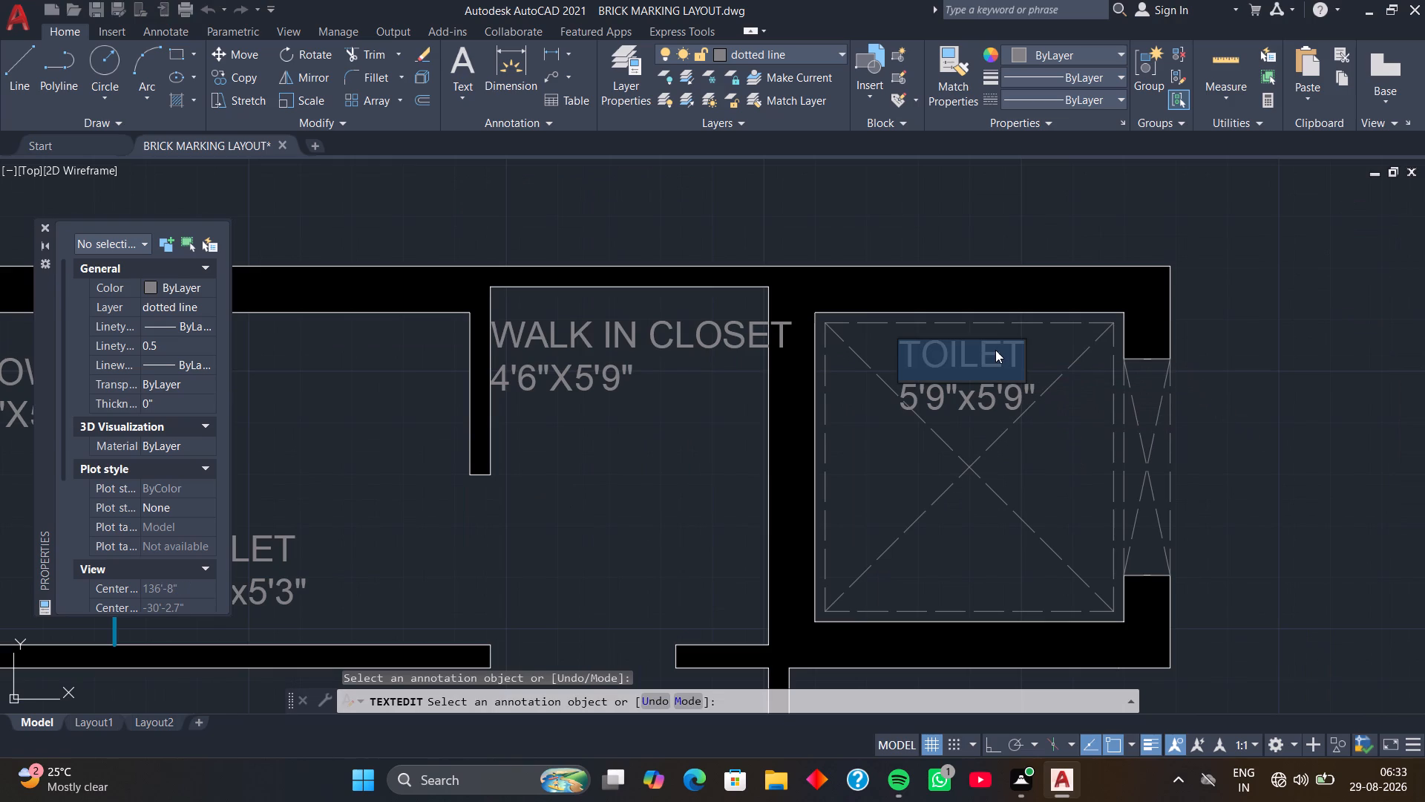
type("LIFT")
key("Return")
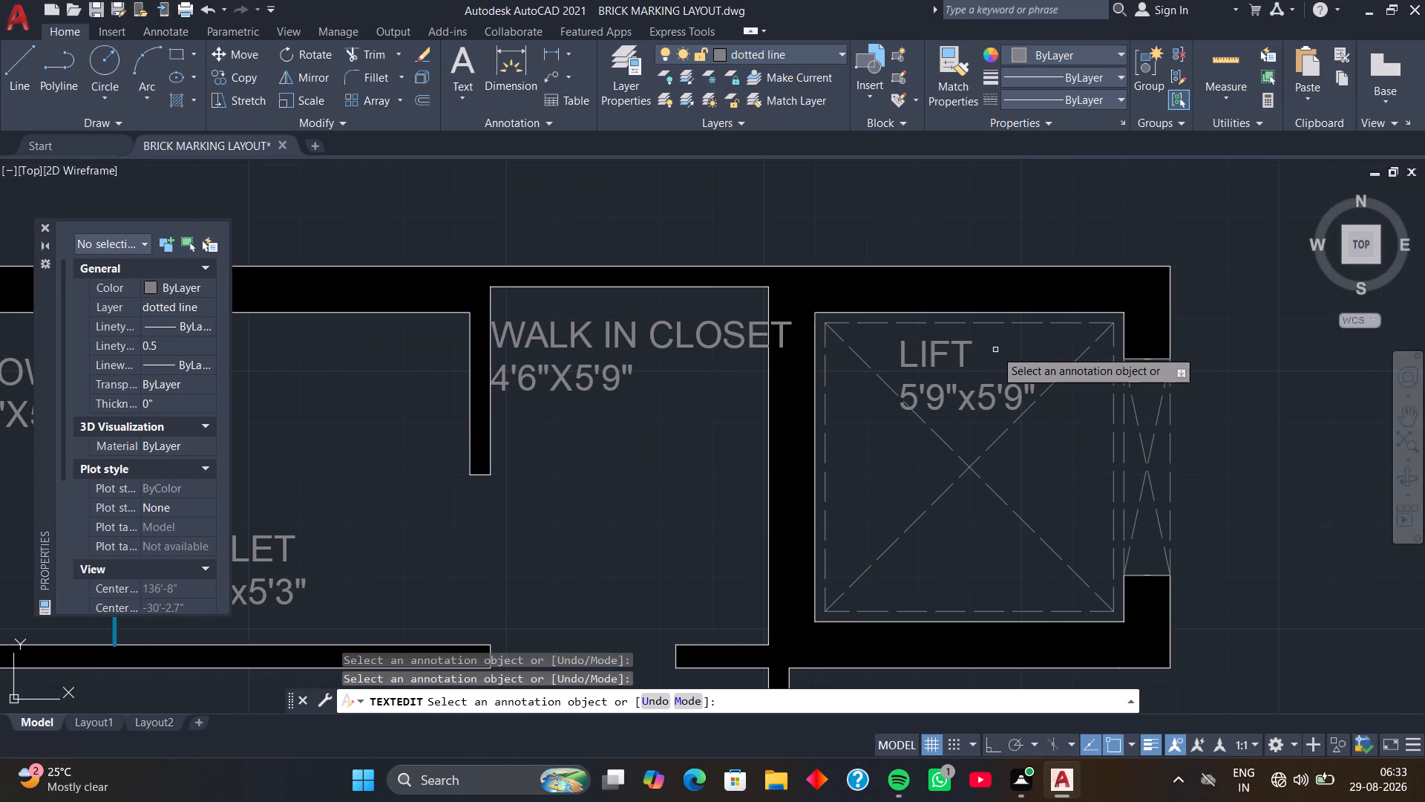
Set the size text under the LIFT label to 5'0"X5'0".
left_click(991, 397)
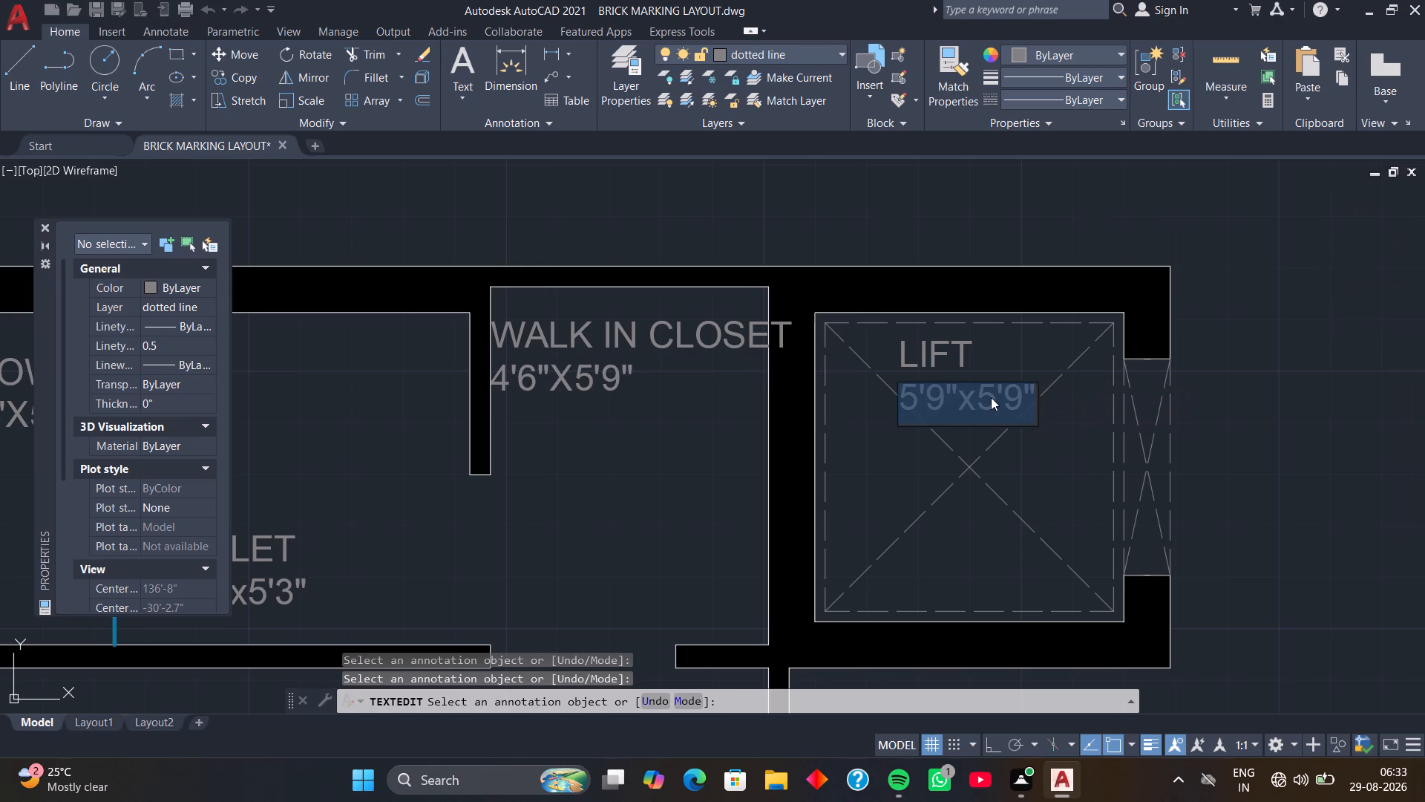
type("5'0")
key("shift+quotedbl")
key("x")
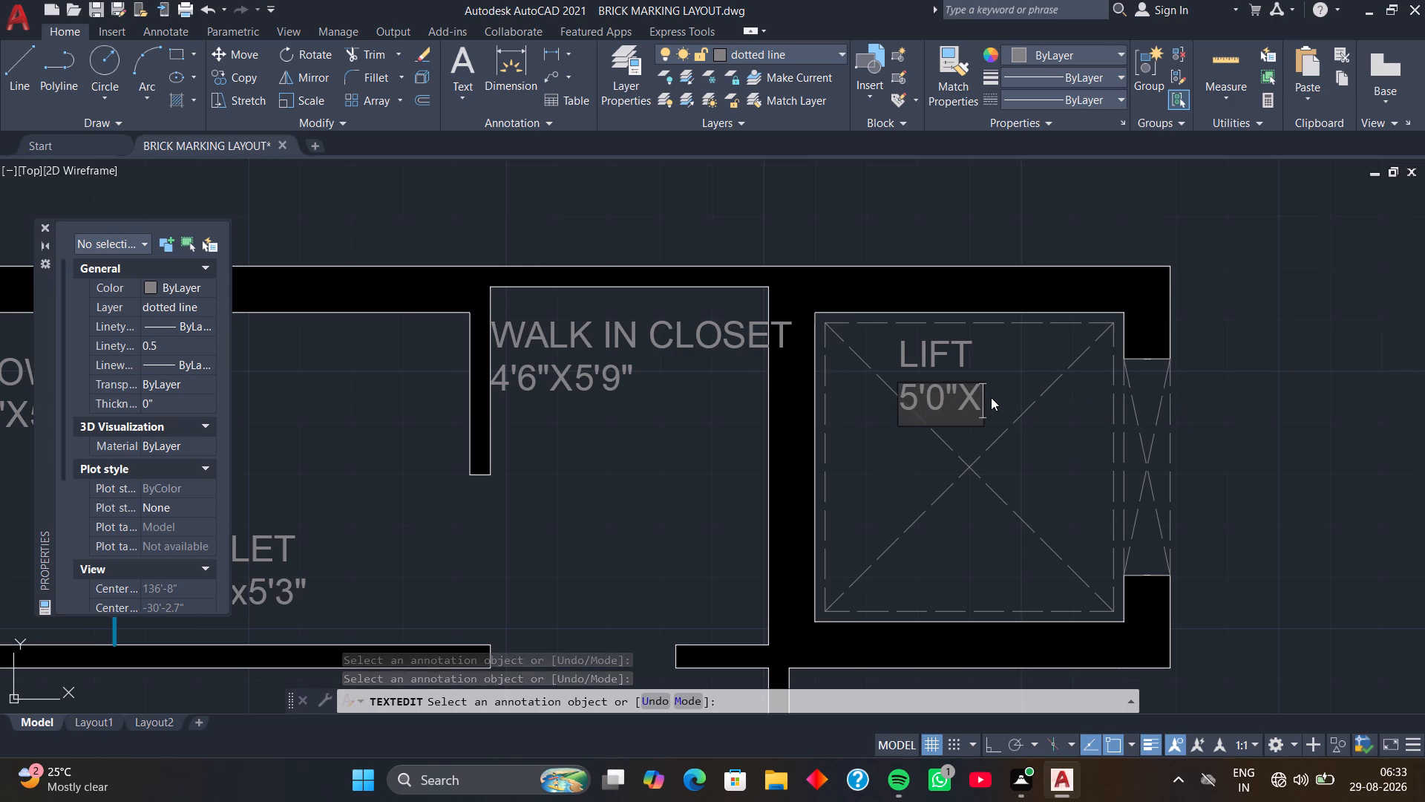
type("5'0")
key("shift+quotedbl")
key("Return")
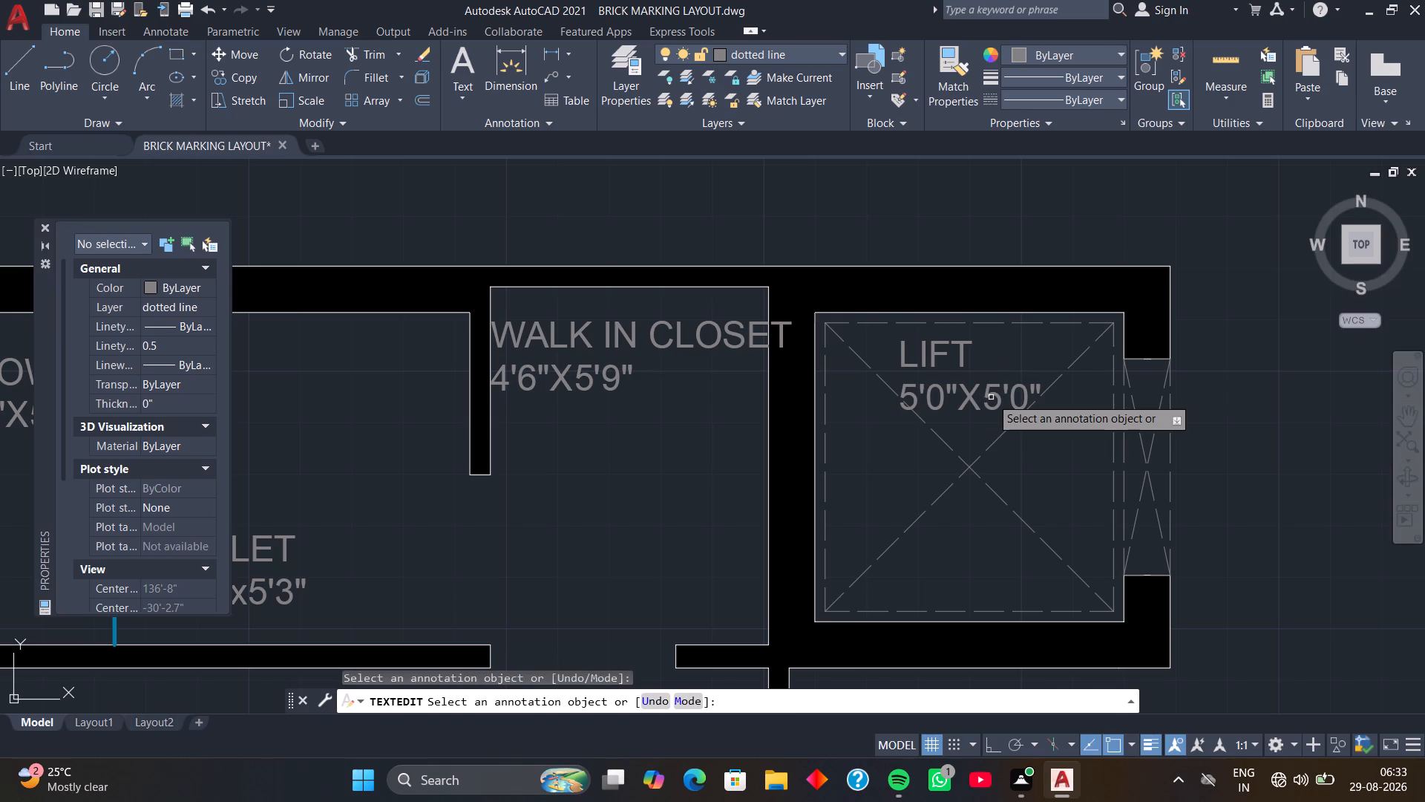
Change the TOILET label in the large room below the toilet and walk-in closet to BED ROOM 5.
scroll(991, 397, "down", 3)
middle_click_drag(936, 460, 968, 384)
scroll(810, 451, "up", 2)
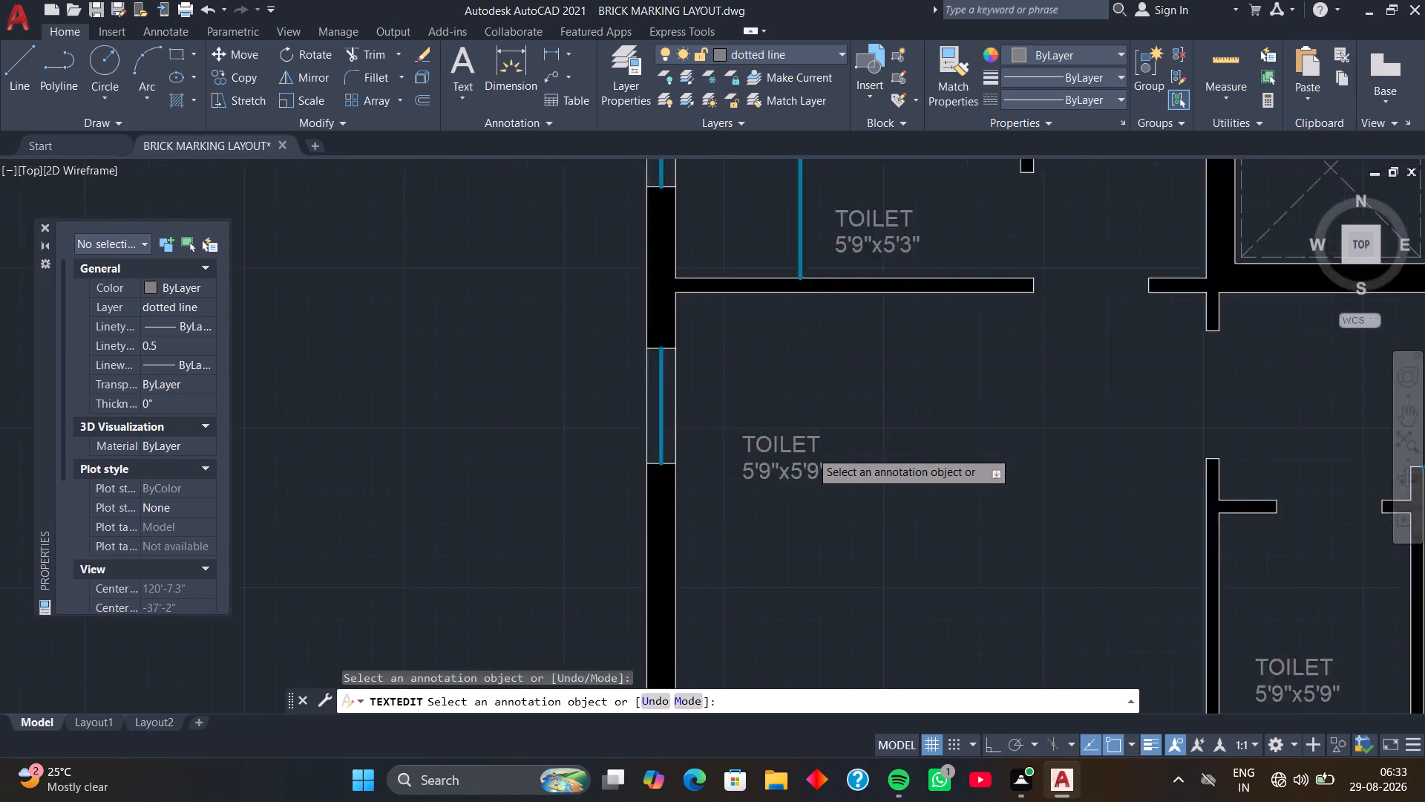
scroll(810, 451, "up", 1)
left_click(813, 448)
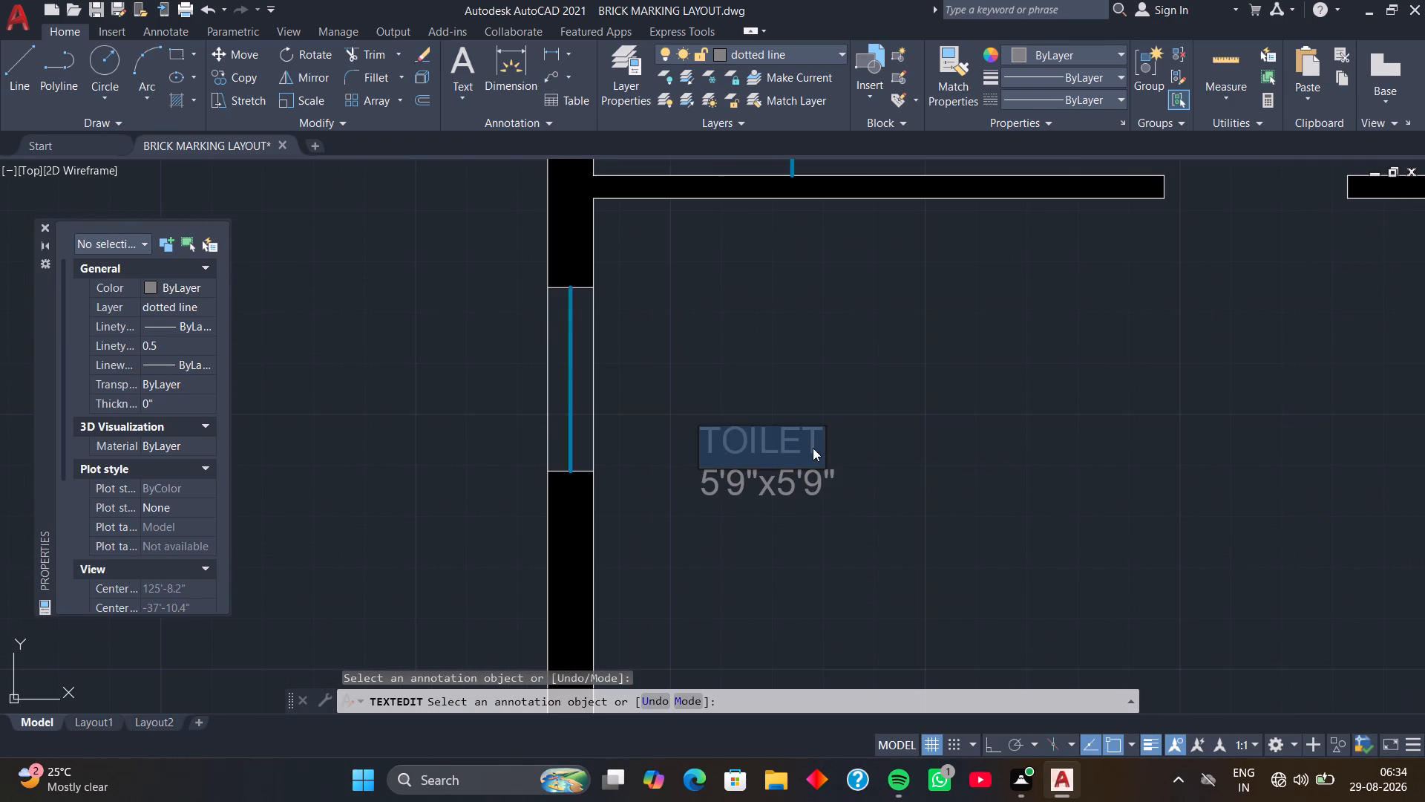
type("BED ROOM 5")
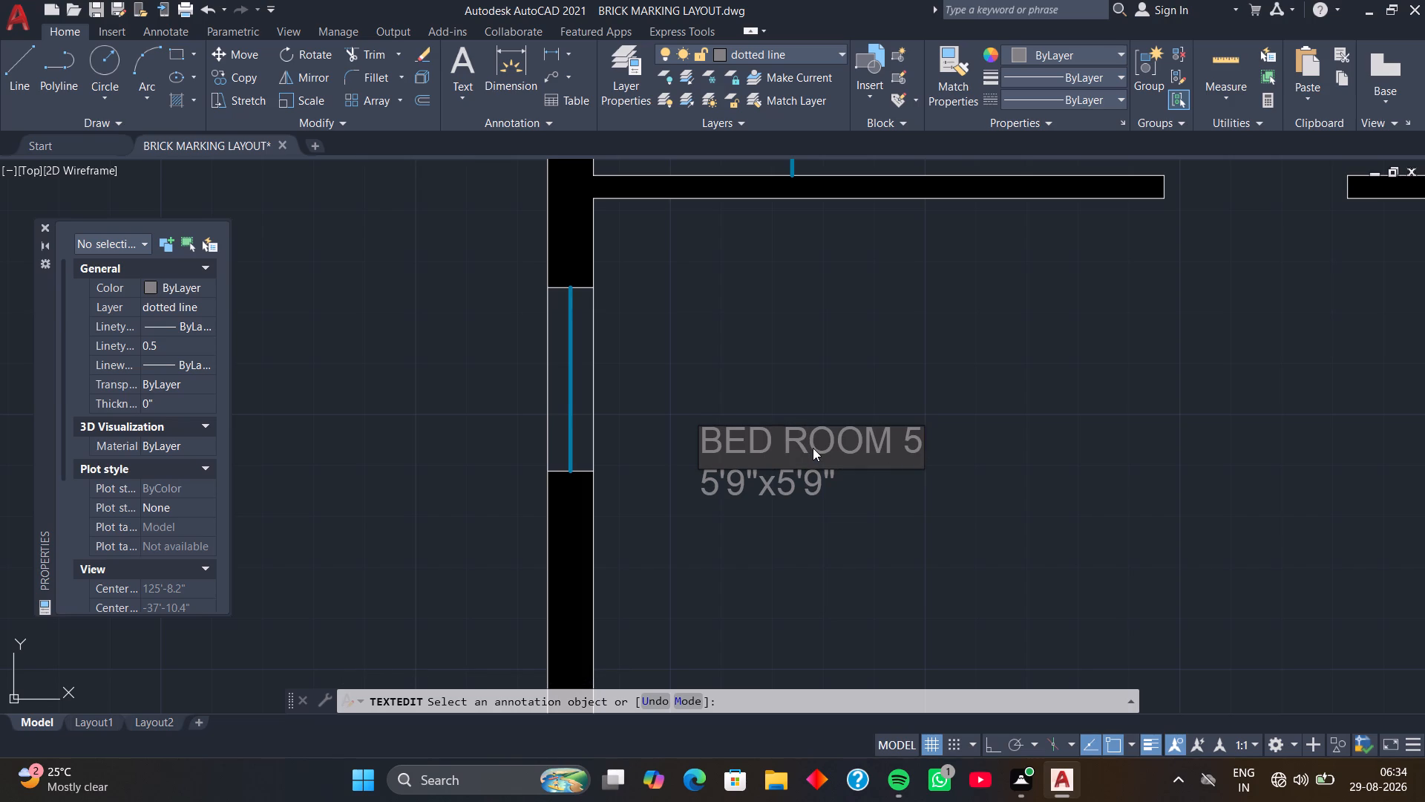
key("Return")
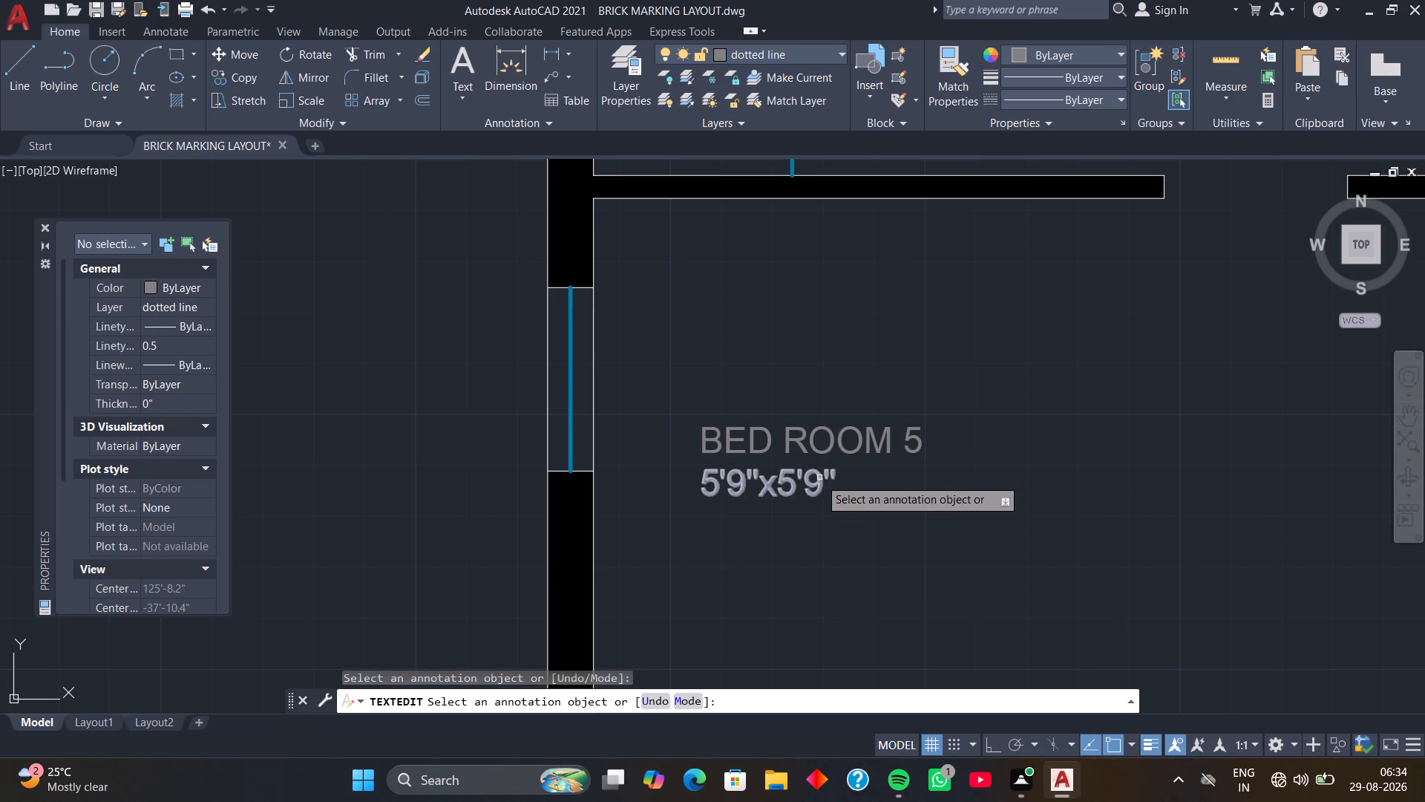
Set the size text under the BED ROOM 5 label to 13'9"X13'0".
left_click(819, 480)
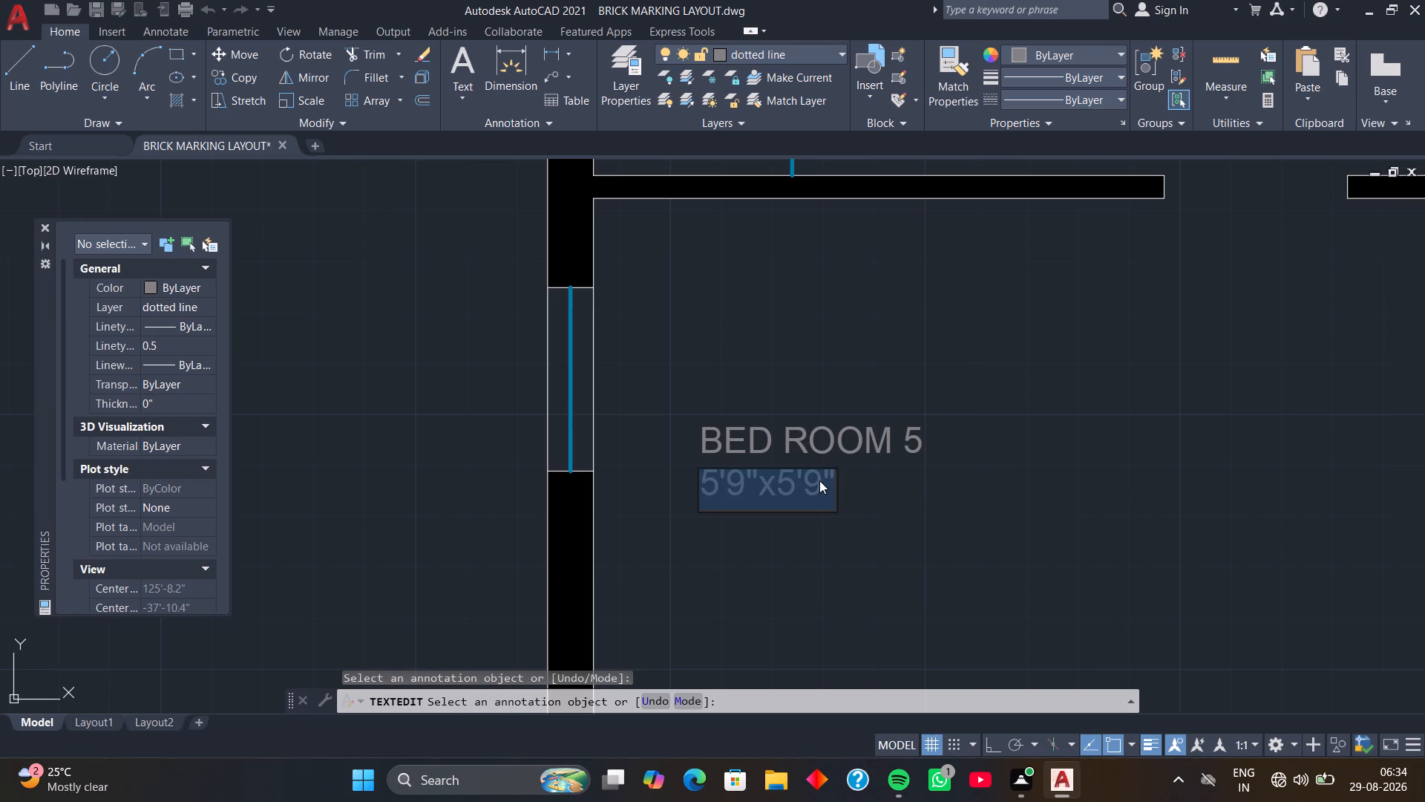
type("13")
key("apostrophe")
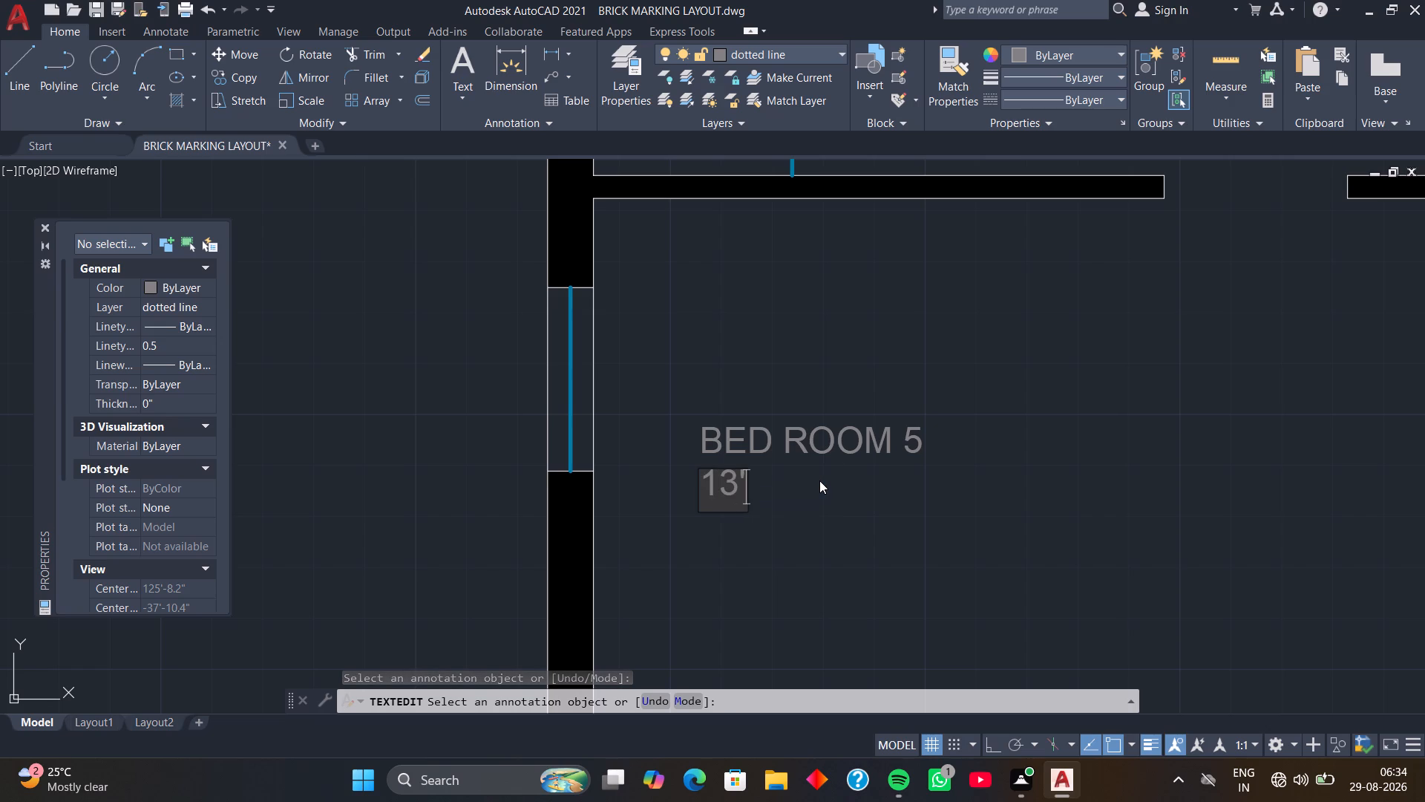
key("9")
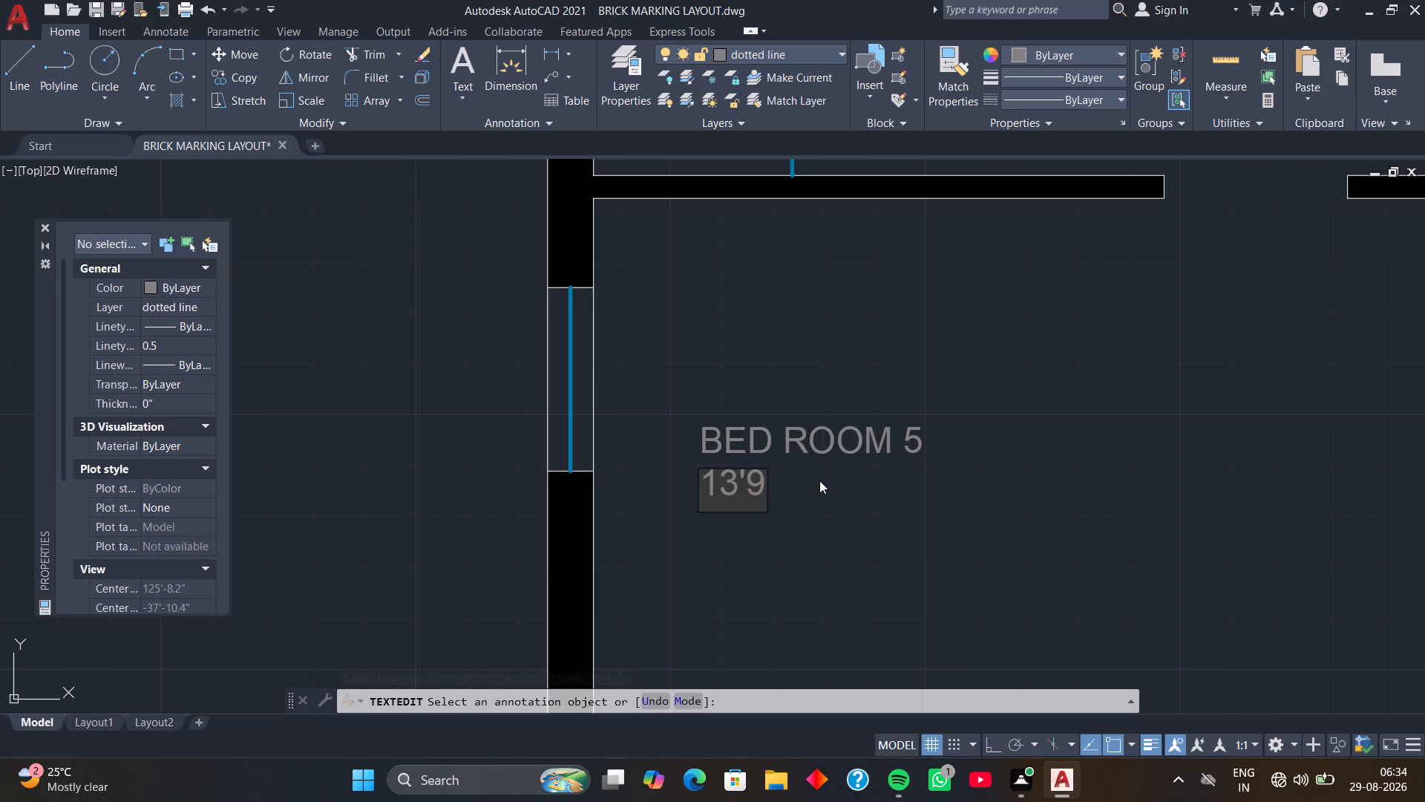
key("shift+quotedbl")
key("x")
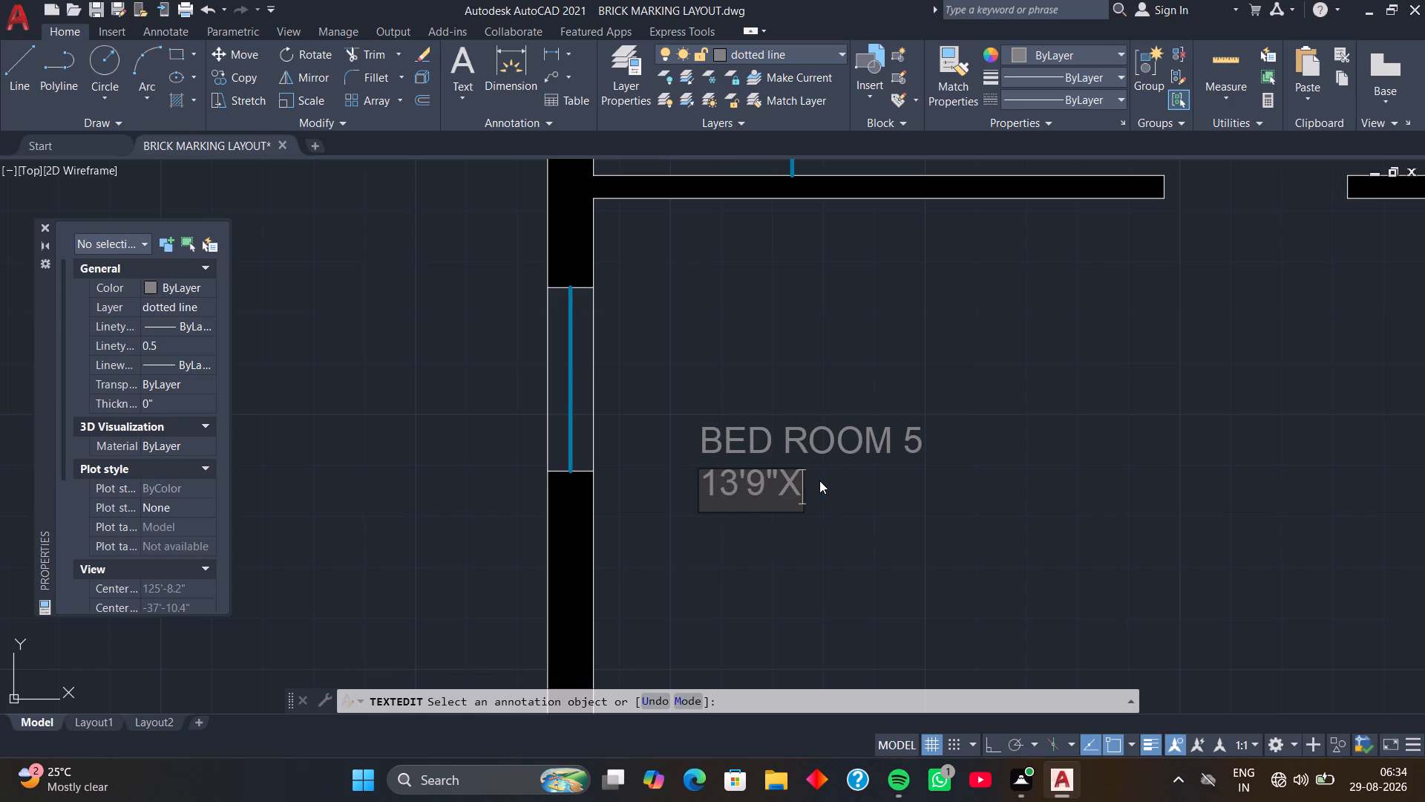
type("13")
key("apostrophe")
key("0")
key("shift+quotedbl")
key("Return")
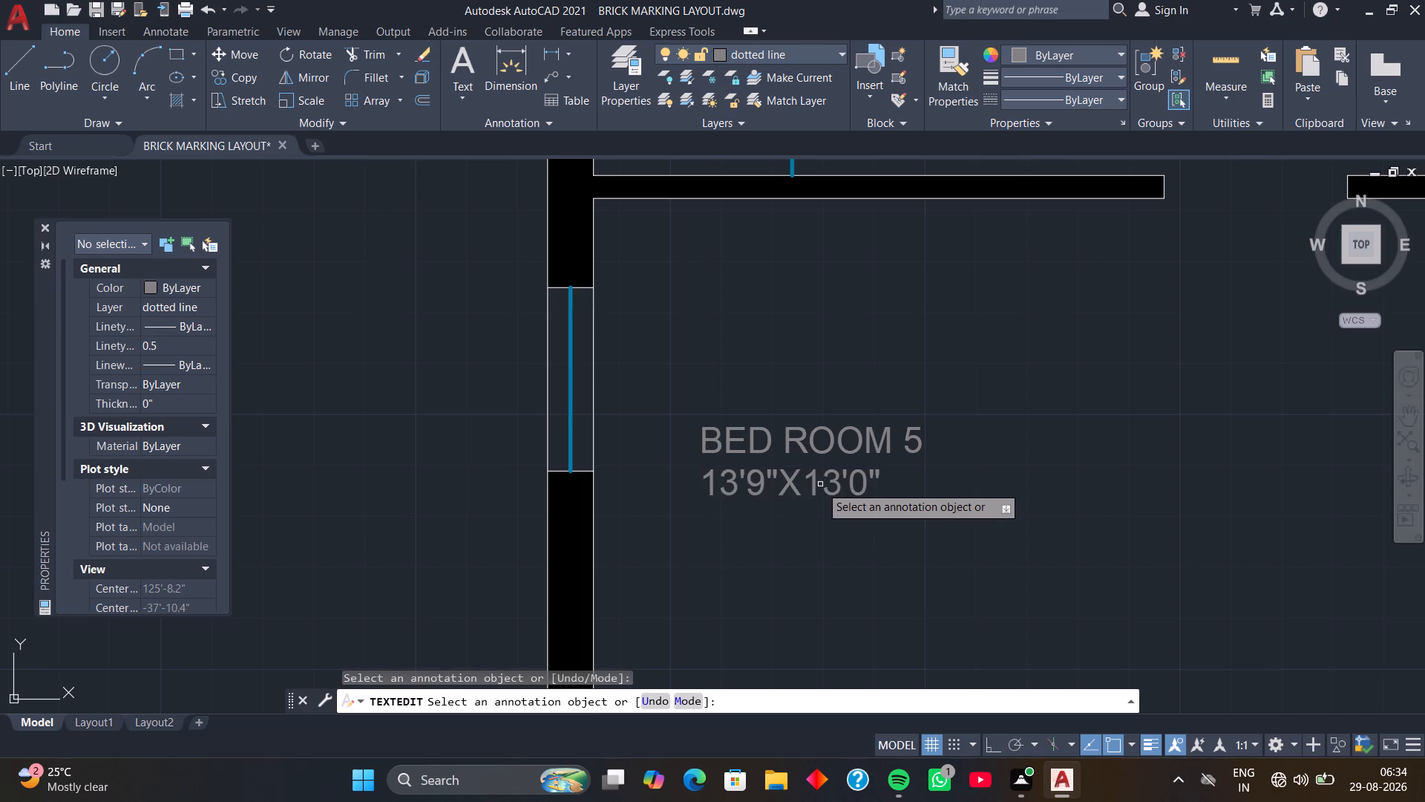
Open the size text of the TOILET between BED ROOM 5 and the staircase for editing.
scroll(821, 489, "down", 3)
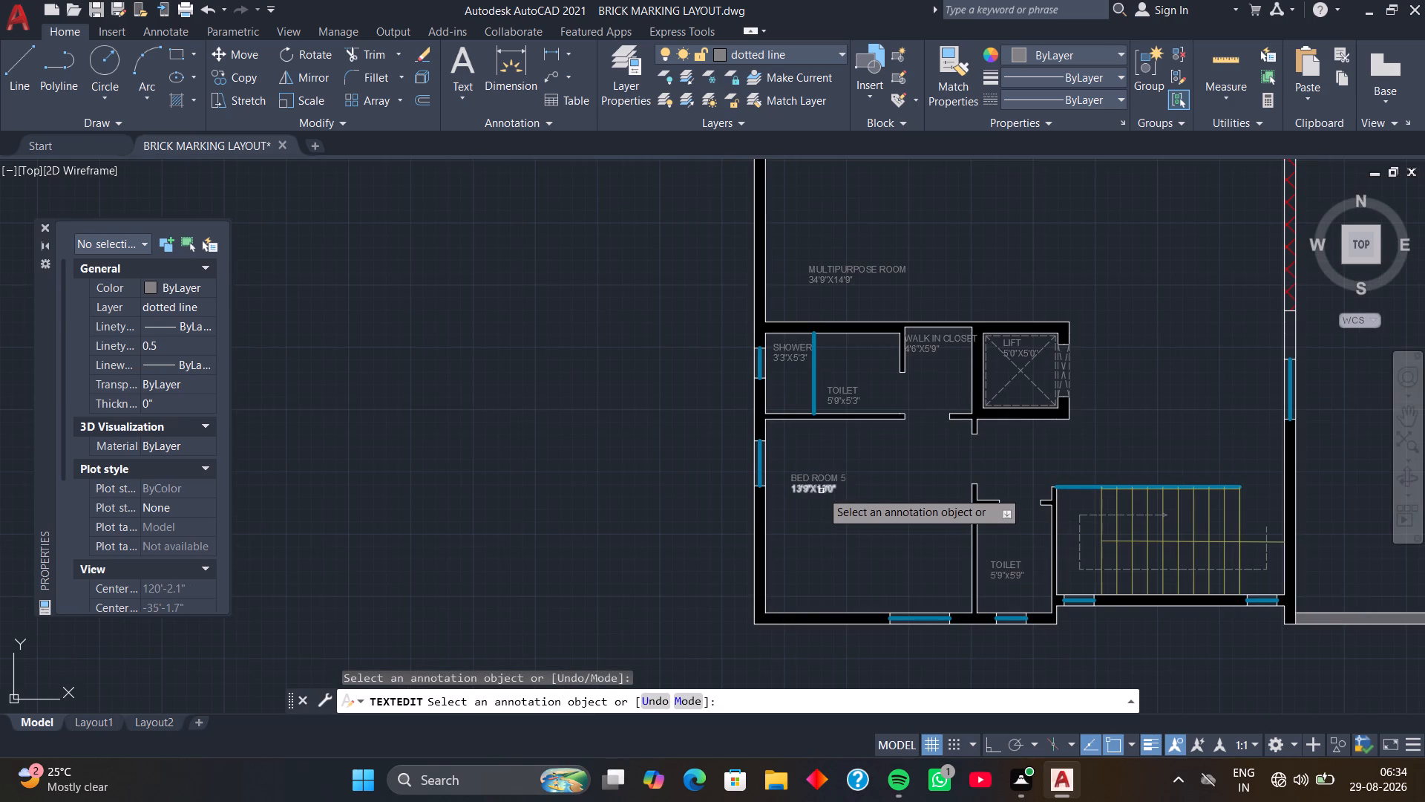
middle_click_drag(909, 476, 879, 475)
scroll(968, 570, "up", 4)
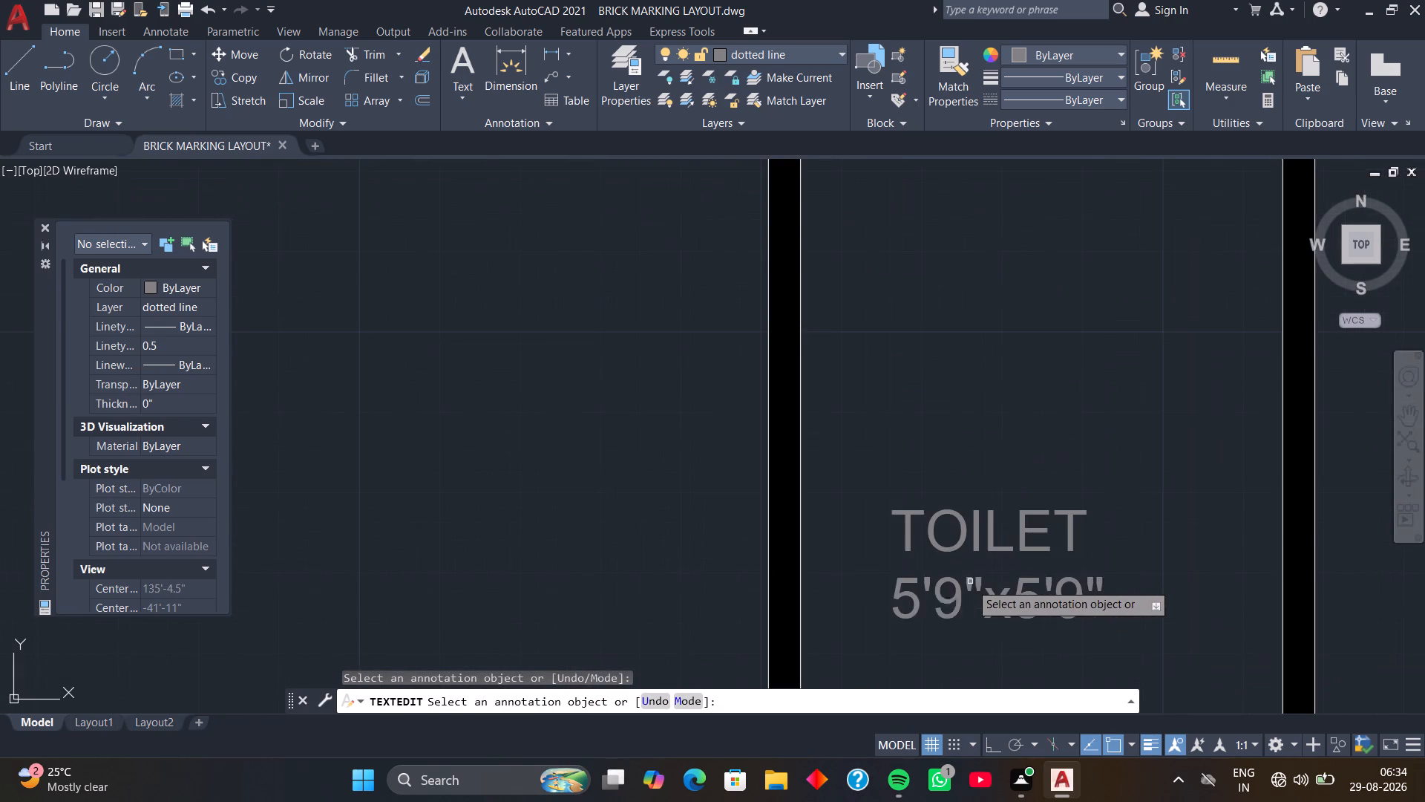
left_click(968, 589)
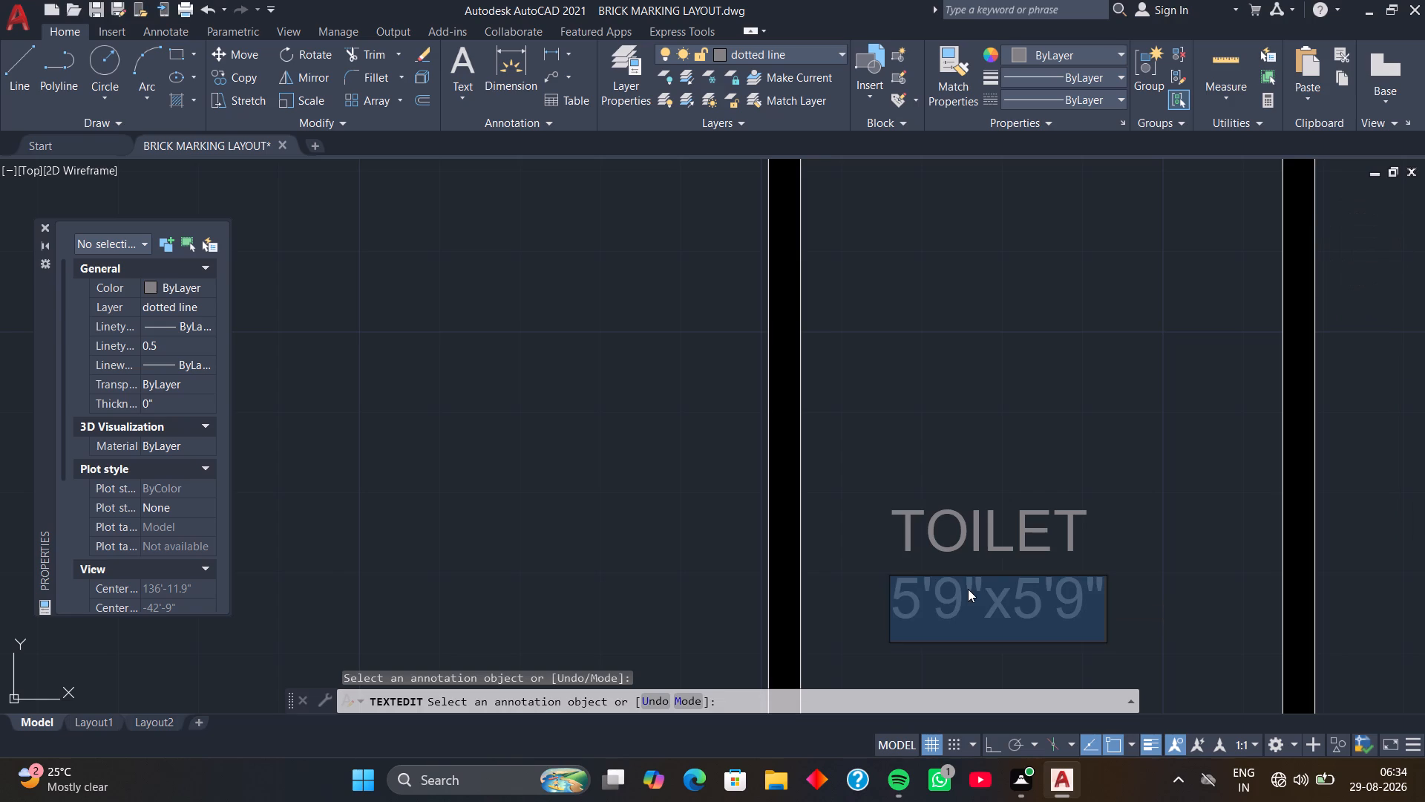
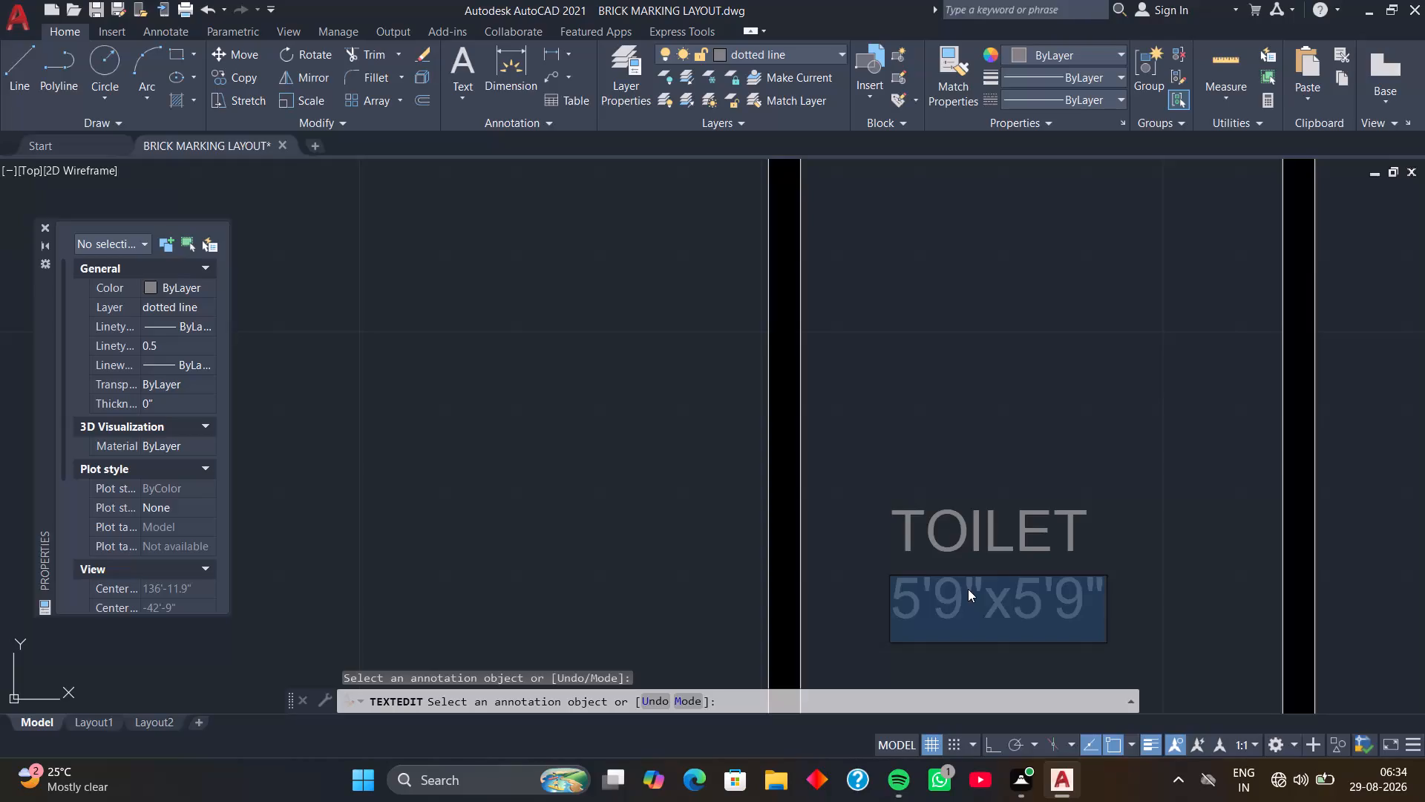
Set the size text of the TOILET between BED ROOM 5 and the staircase to 5'0"X7'1".
key("5")
type("'0\"")
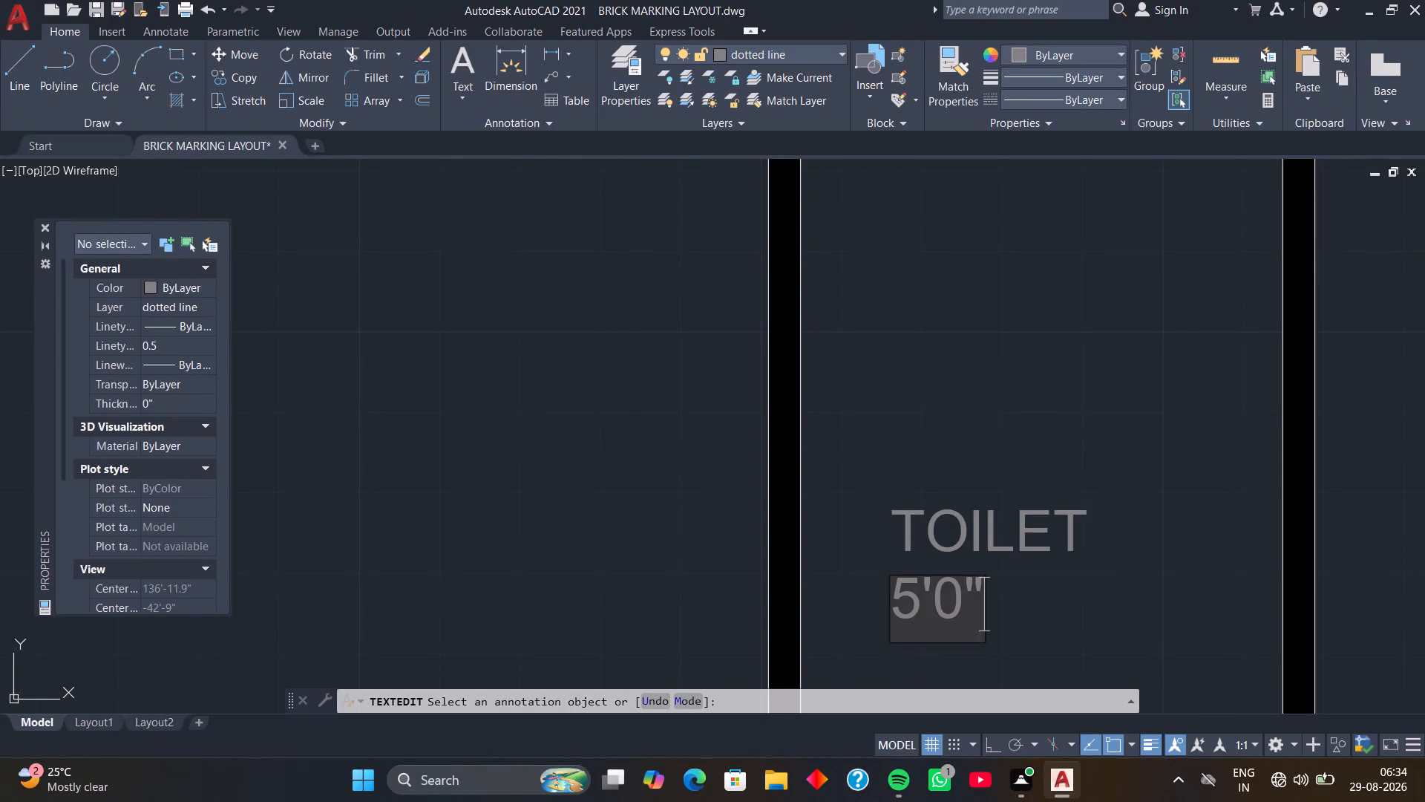
key("x")
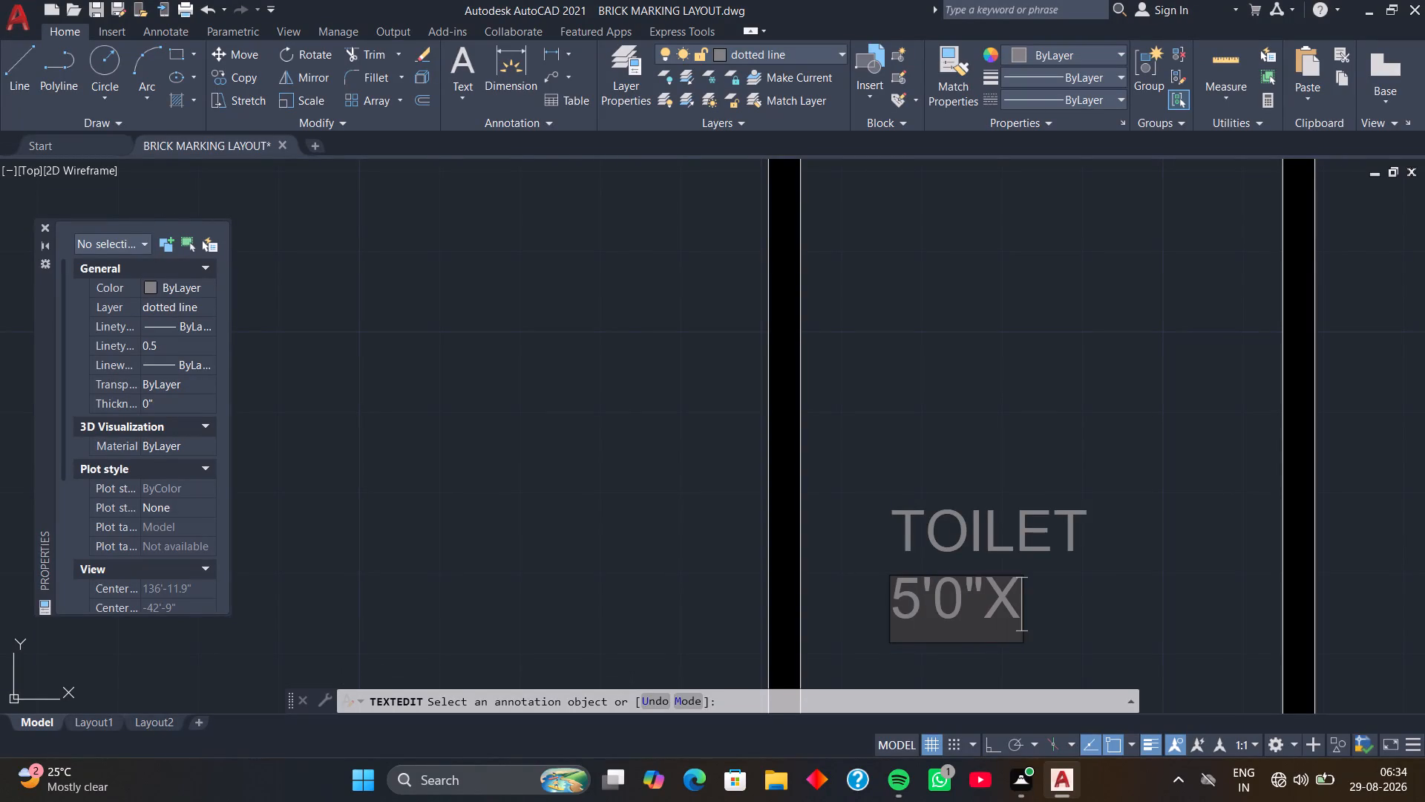
type("7'1\"")
key("Return")
Make columns the current layer and set the current linetype to the dashed ACAD_ISO02W100.
scroll(987, 528, "down", 2)
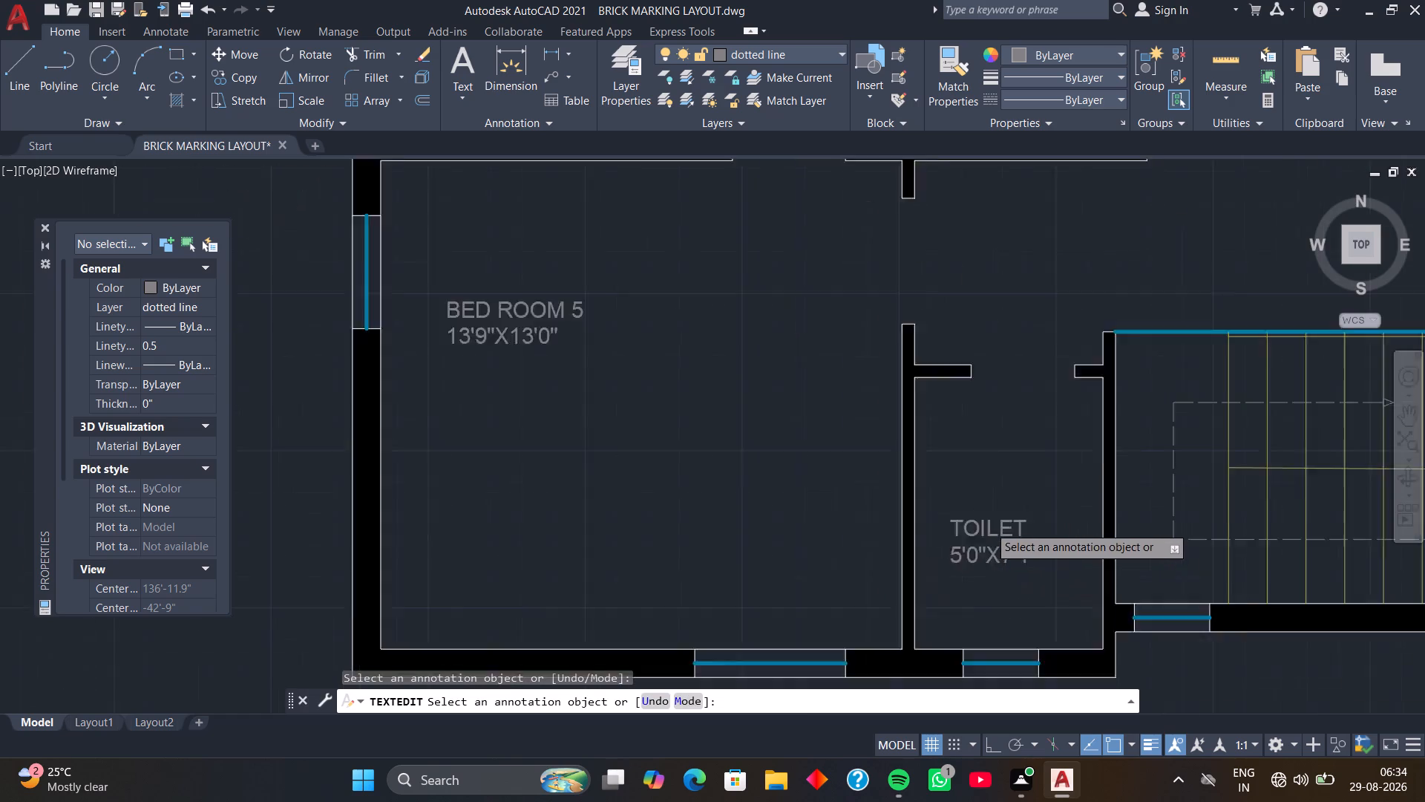
scroll(989, 526, "down", 2)
middle_click_drag(1012, 564, 897, 560)
middle_click_drag(1065, 355, 957, 461)
scroll(1003, 431, "down", 1)
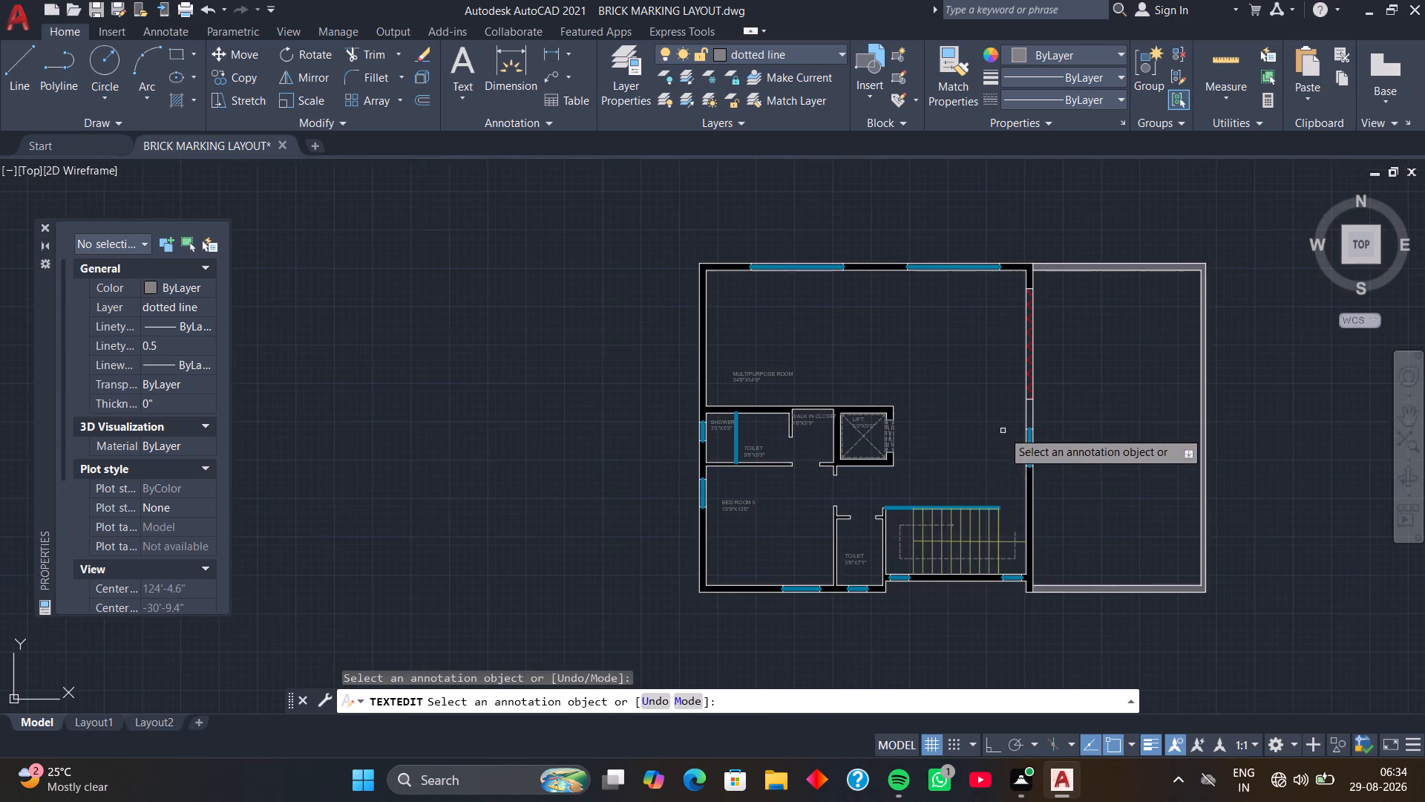
middle_click_drag(1072, 500, 1003, 428)
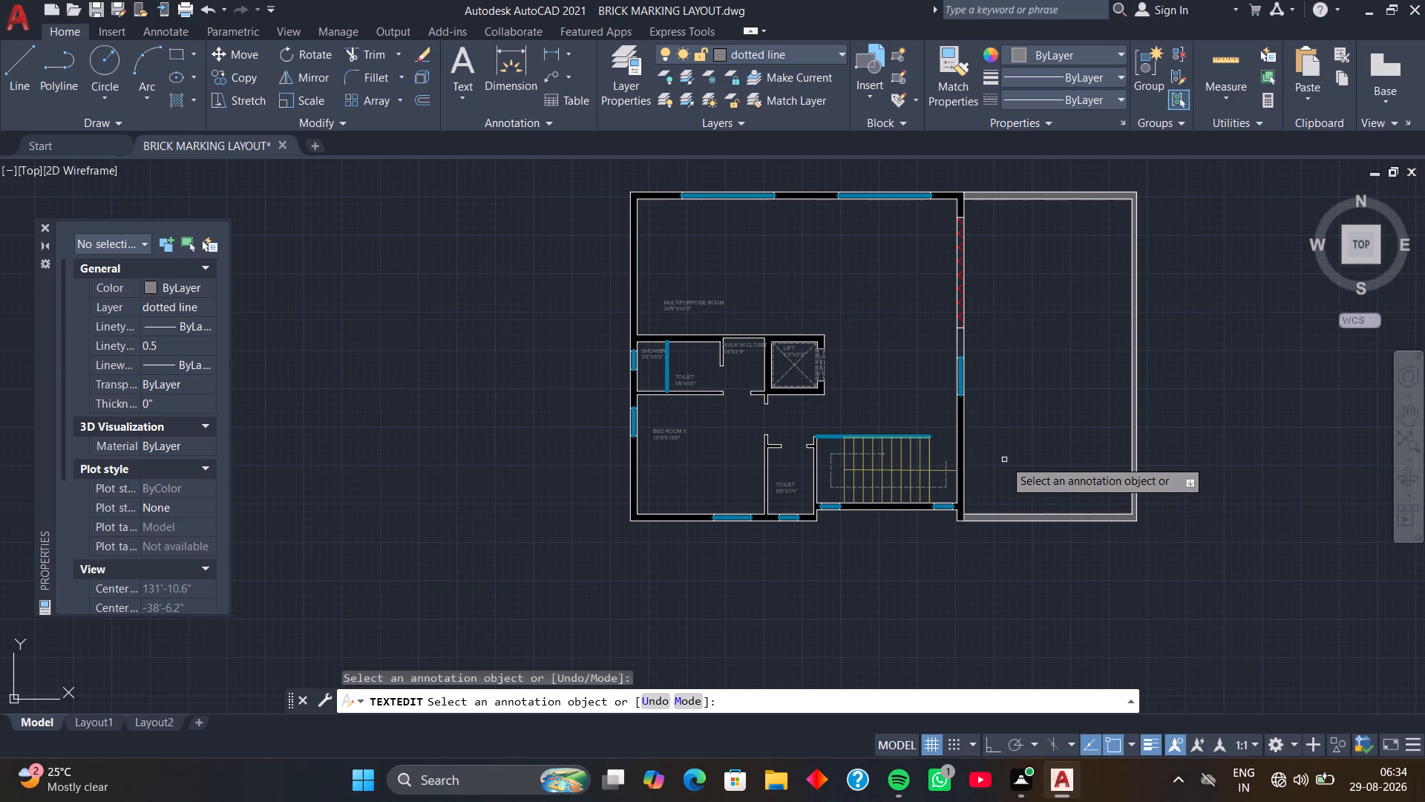
scroll(990, 270, "up", 1)
middle_click_drag(990, 266, 1010, 468)
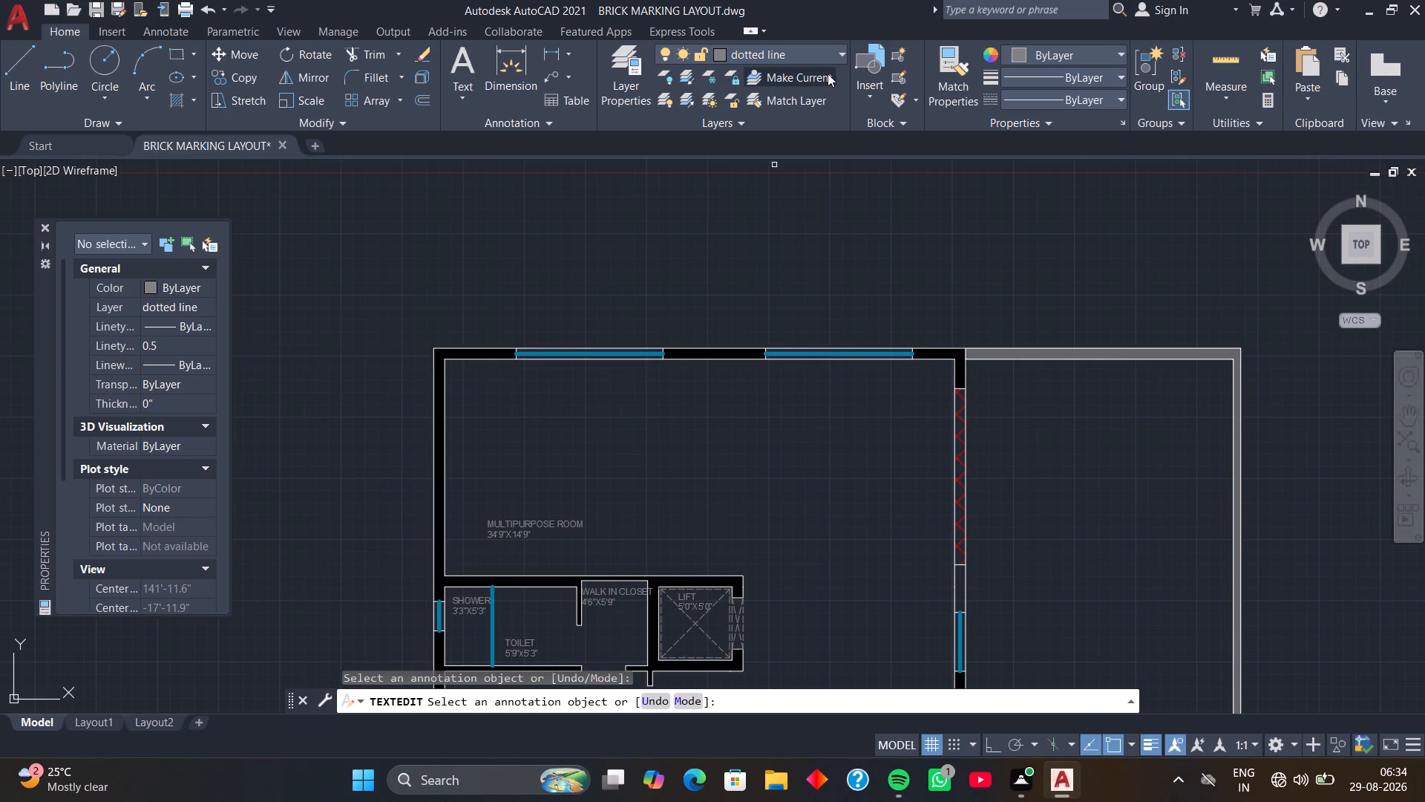
left_click(845, 48)
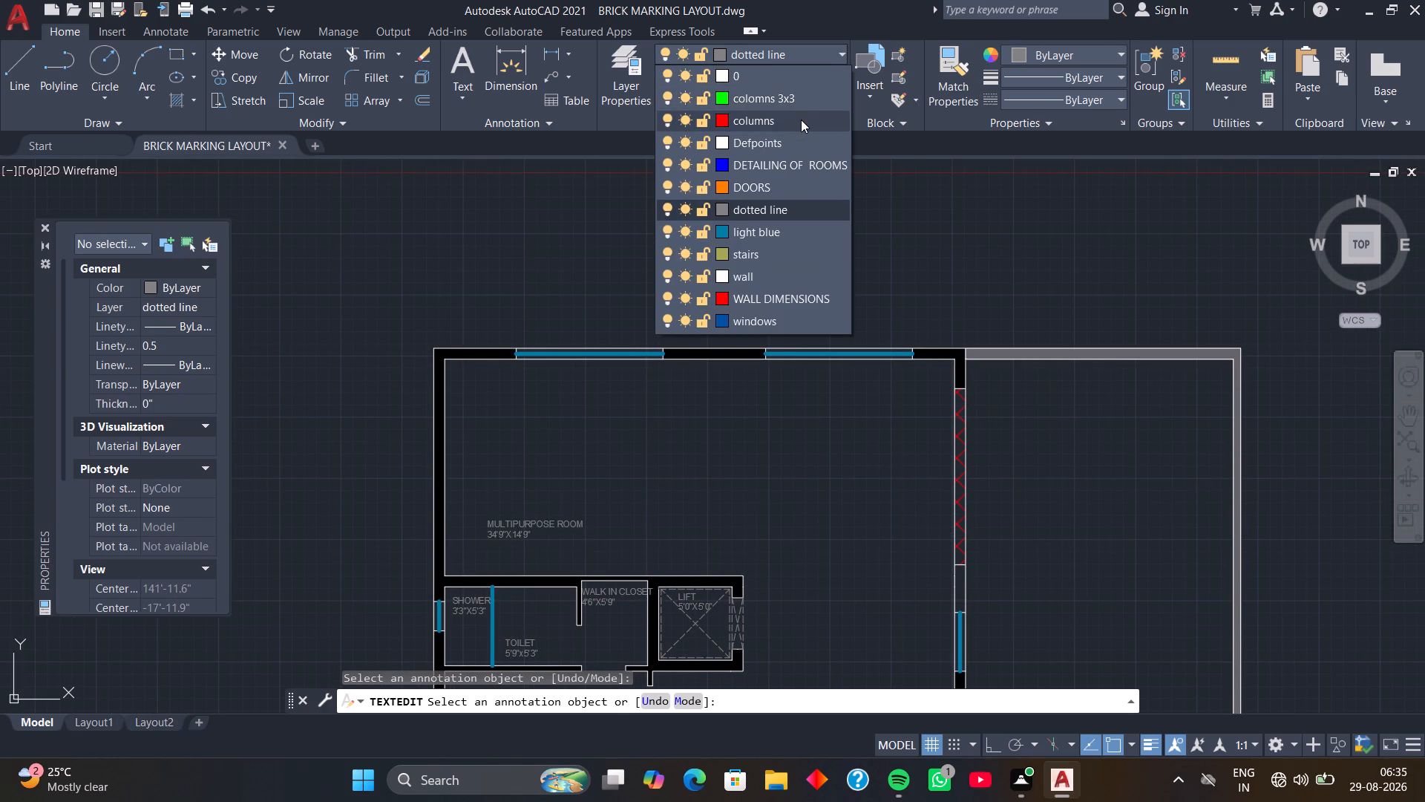
left_click(801, 120)
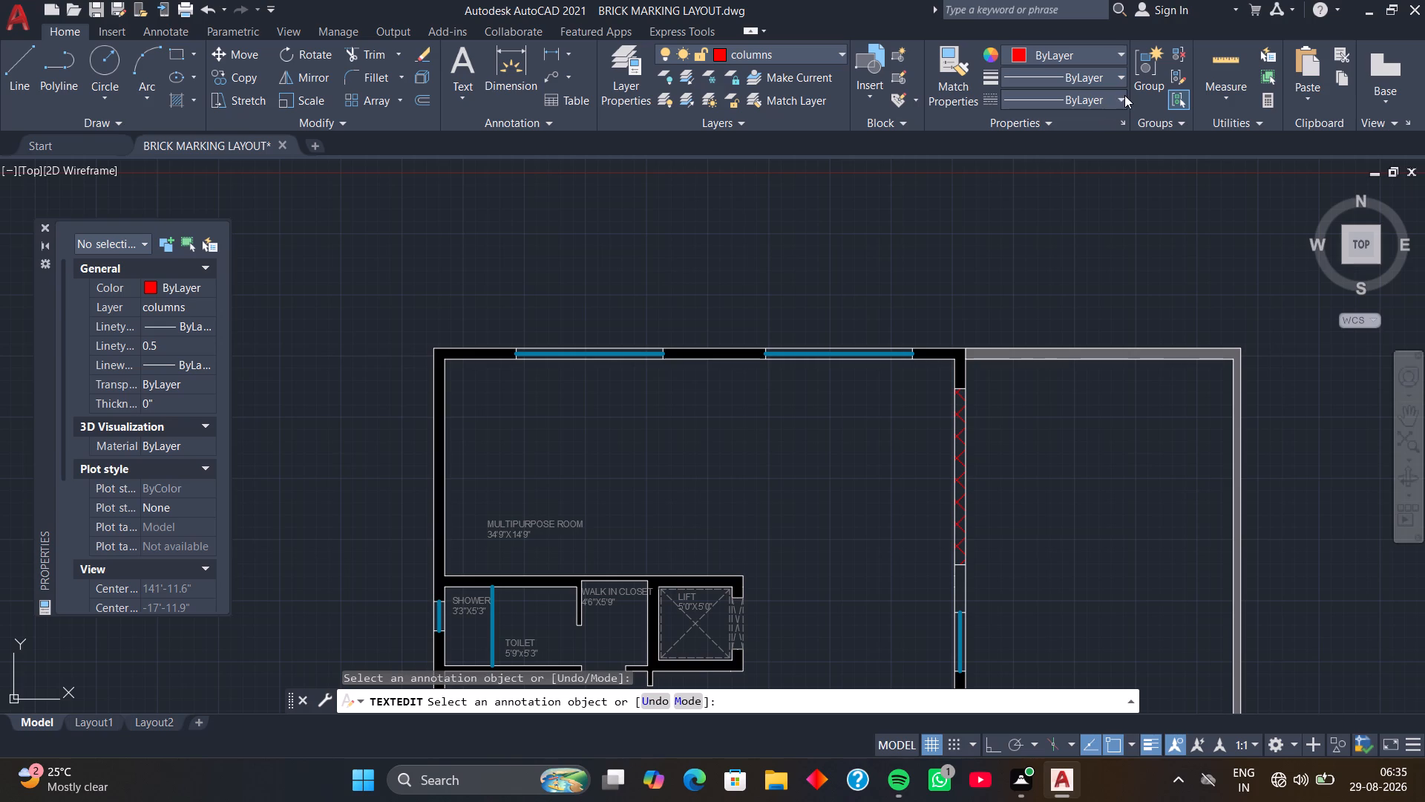
left_click(1122, 97)
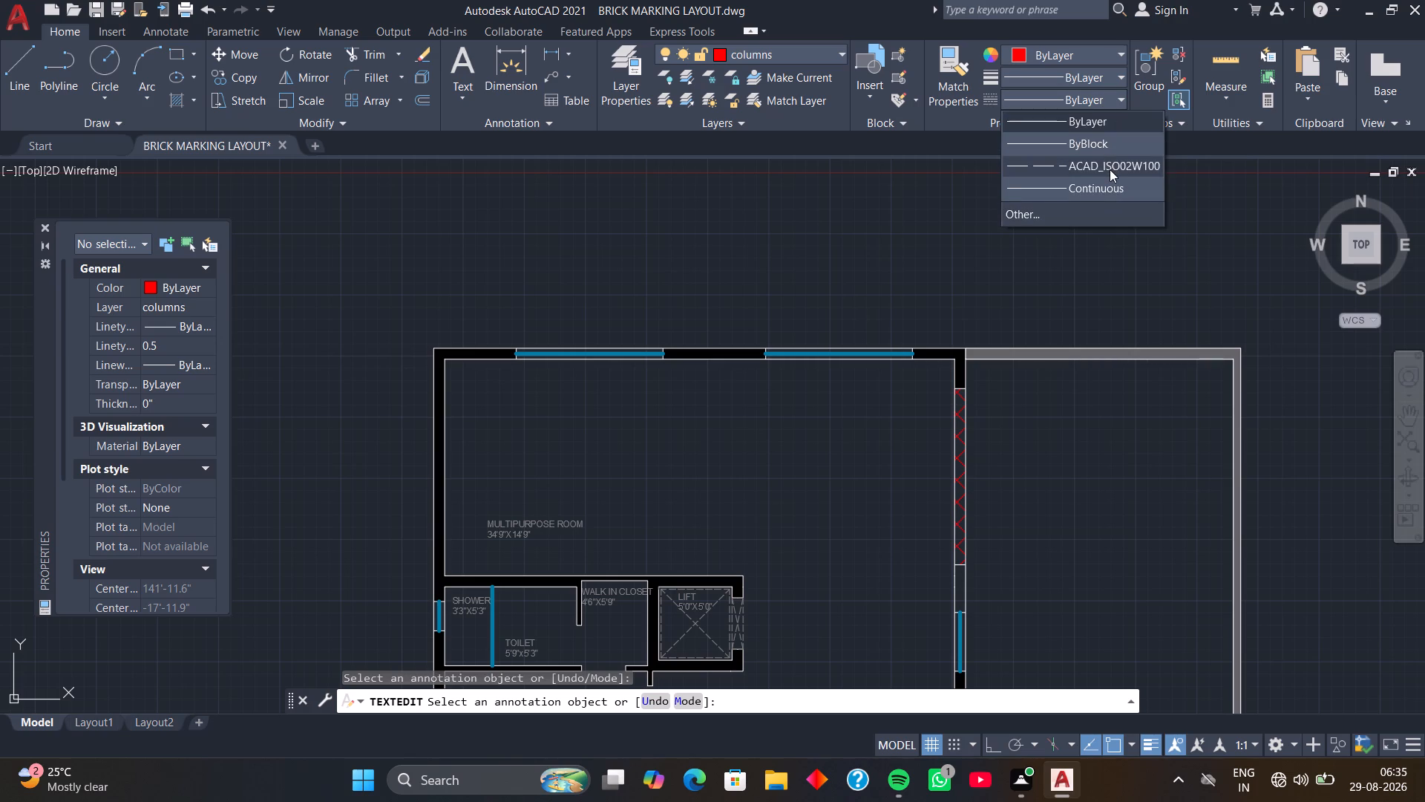
left_click(1110, 169)
Draw a three-sided line outline outside the multipurpose room's east wall: 6' out, about 25'-9.5" south to the staircase's upper edge, and back to the wall.
middle_click_drag(1080, 362, 1023, 274)
scroll(971, 302, "up", 2)
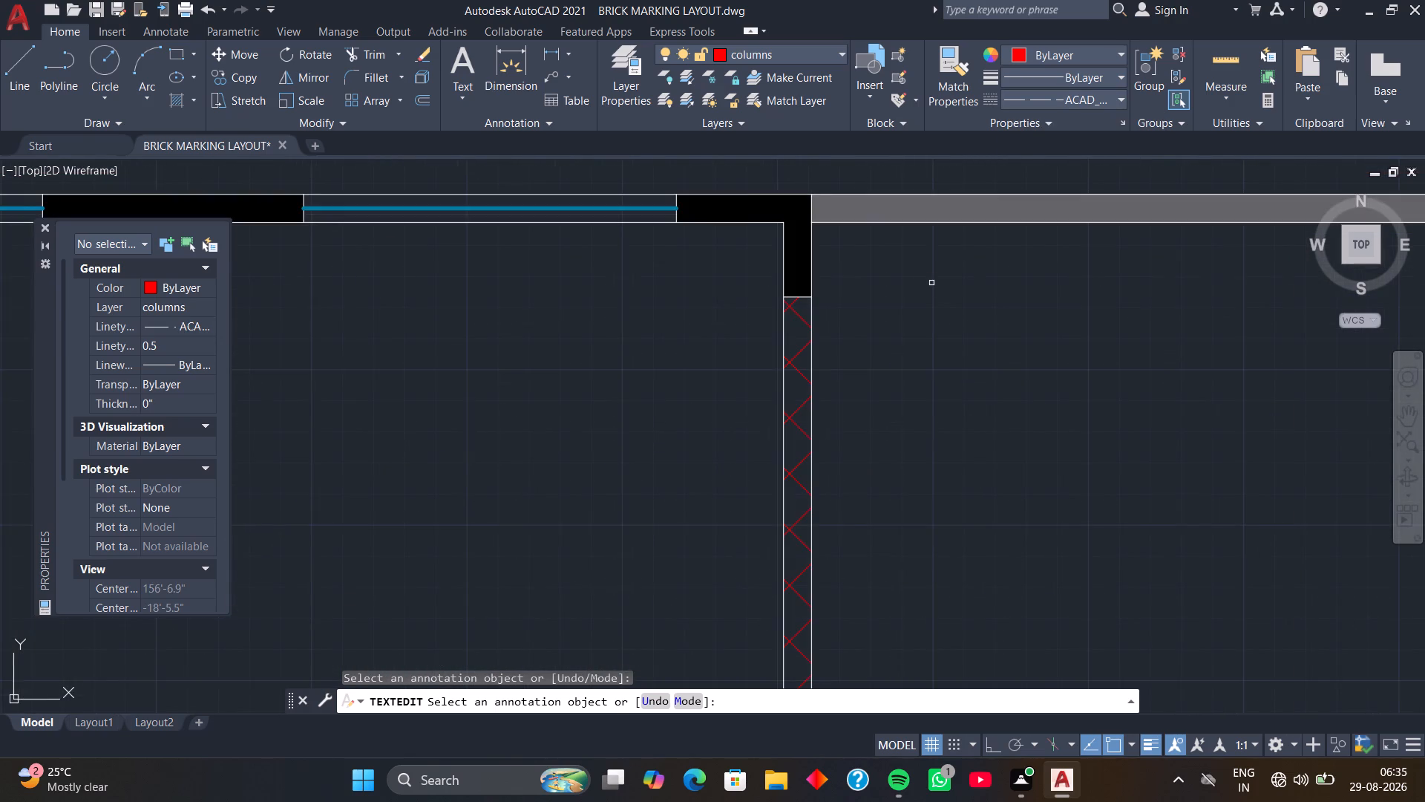
middle_click_drag(931, 283, 973, 361)
key("space")
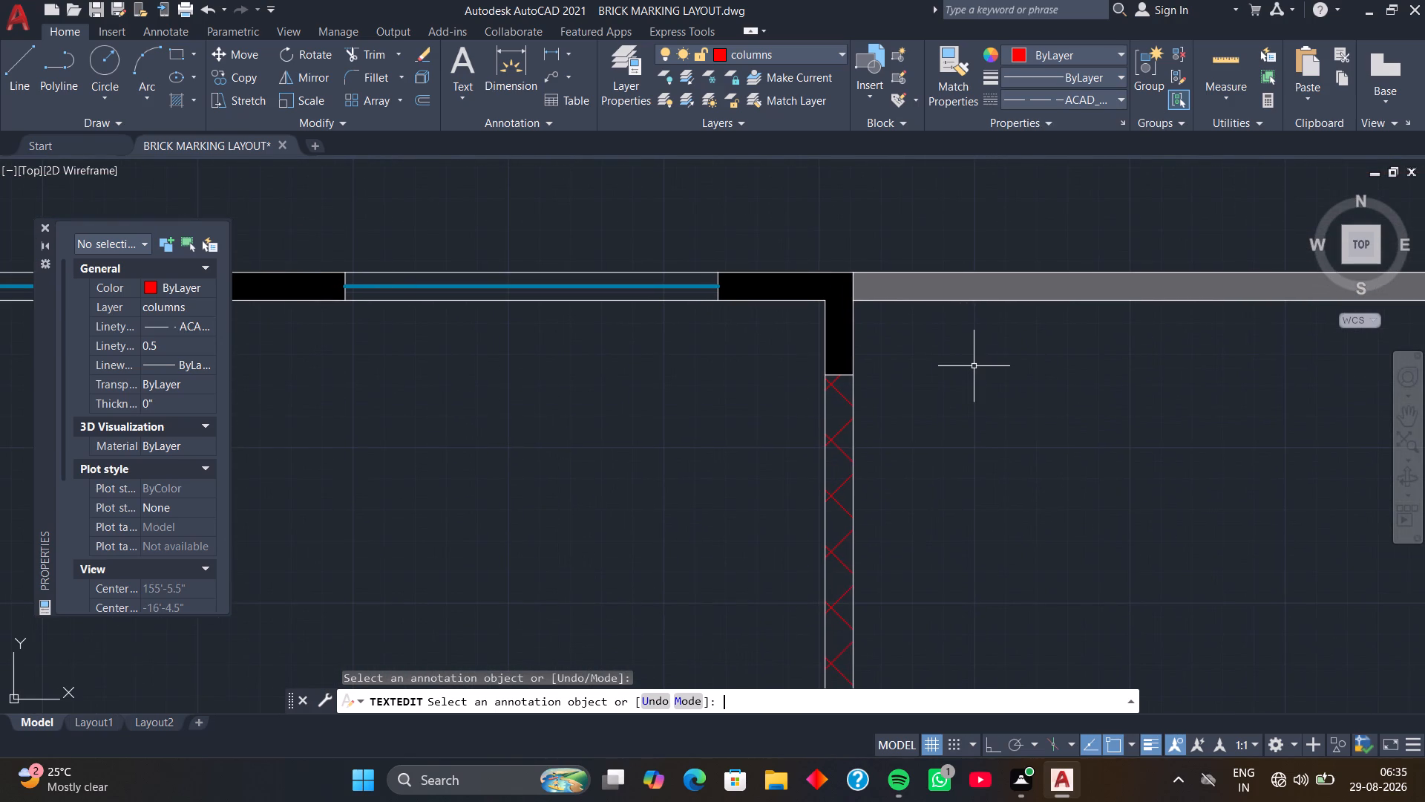
type("L")
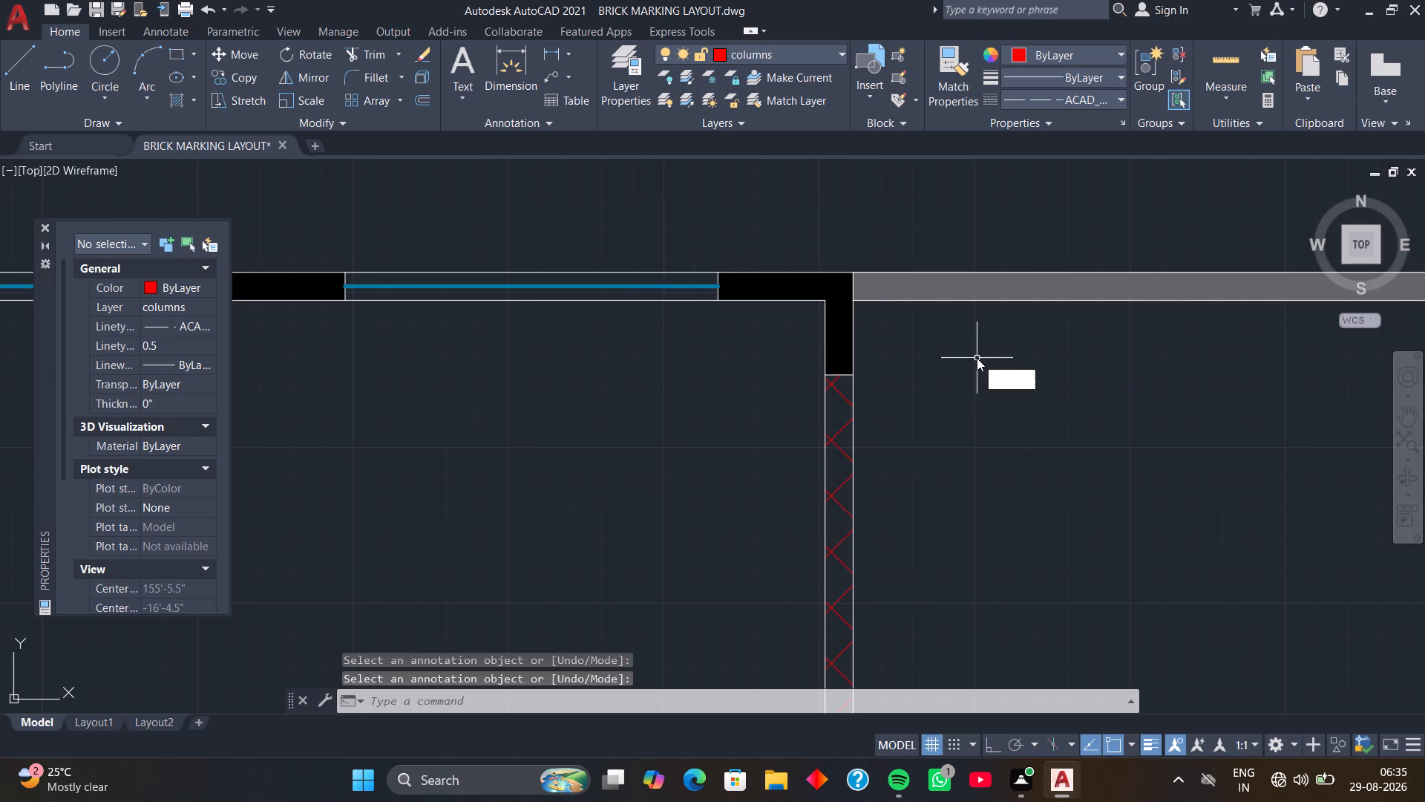
key("space")
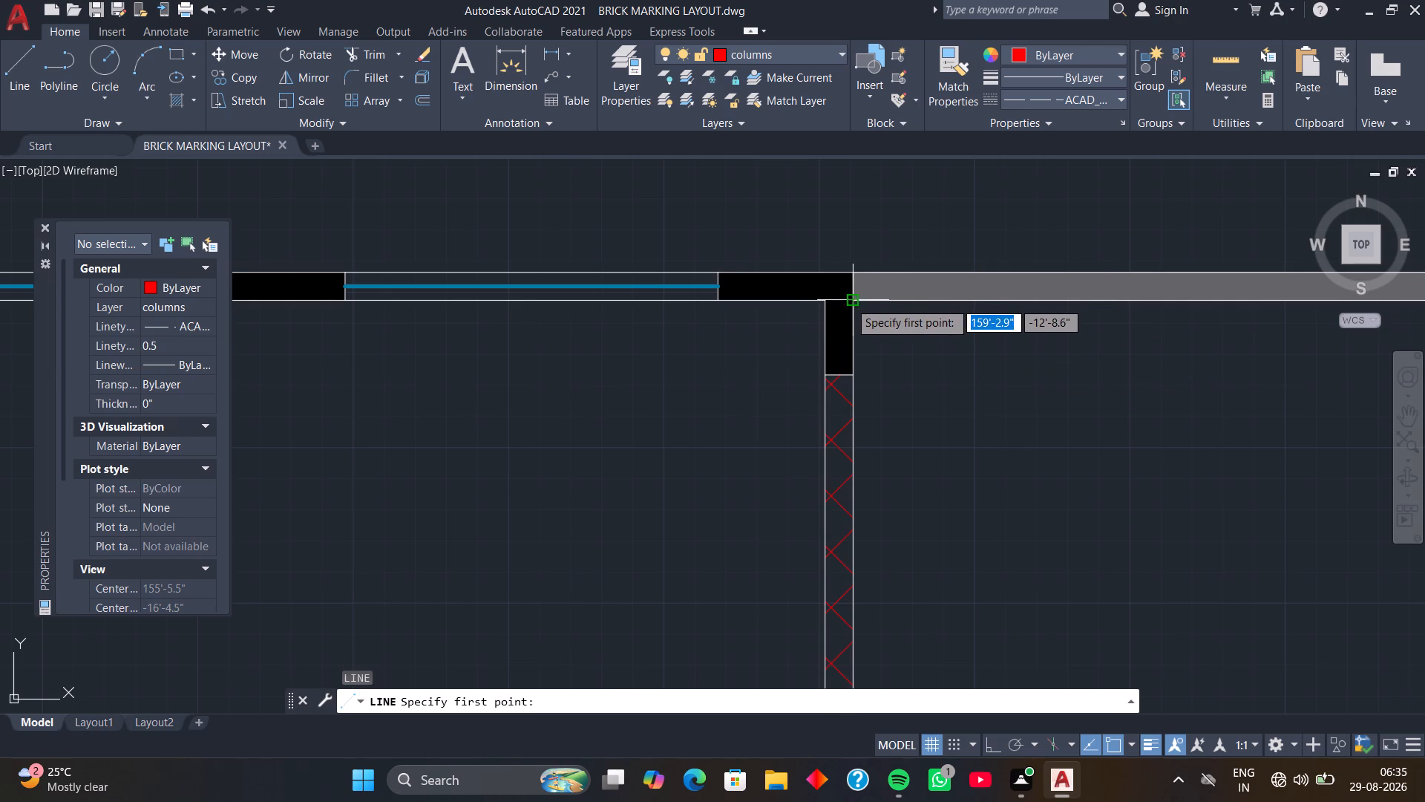
left_click(849, 301)
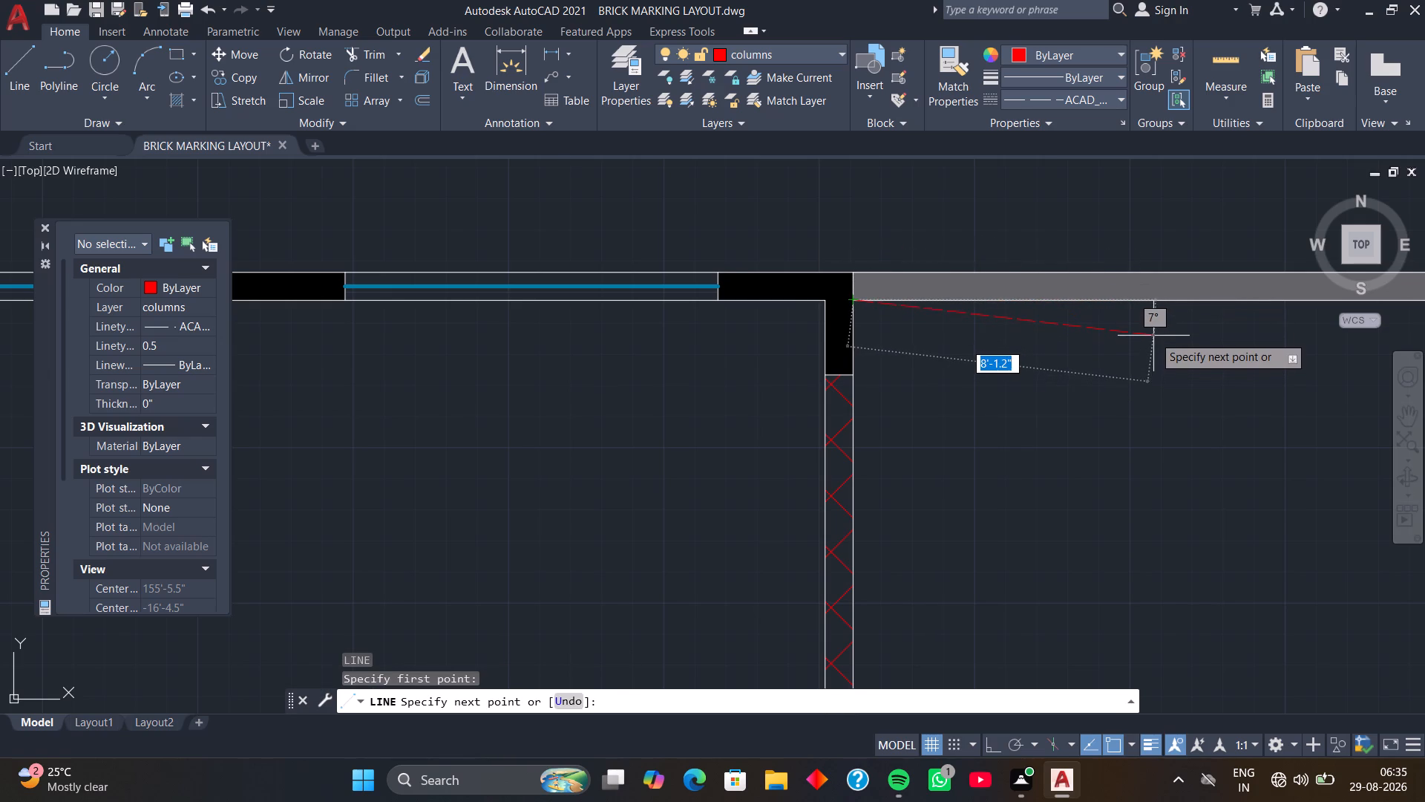
key("F8")
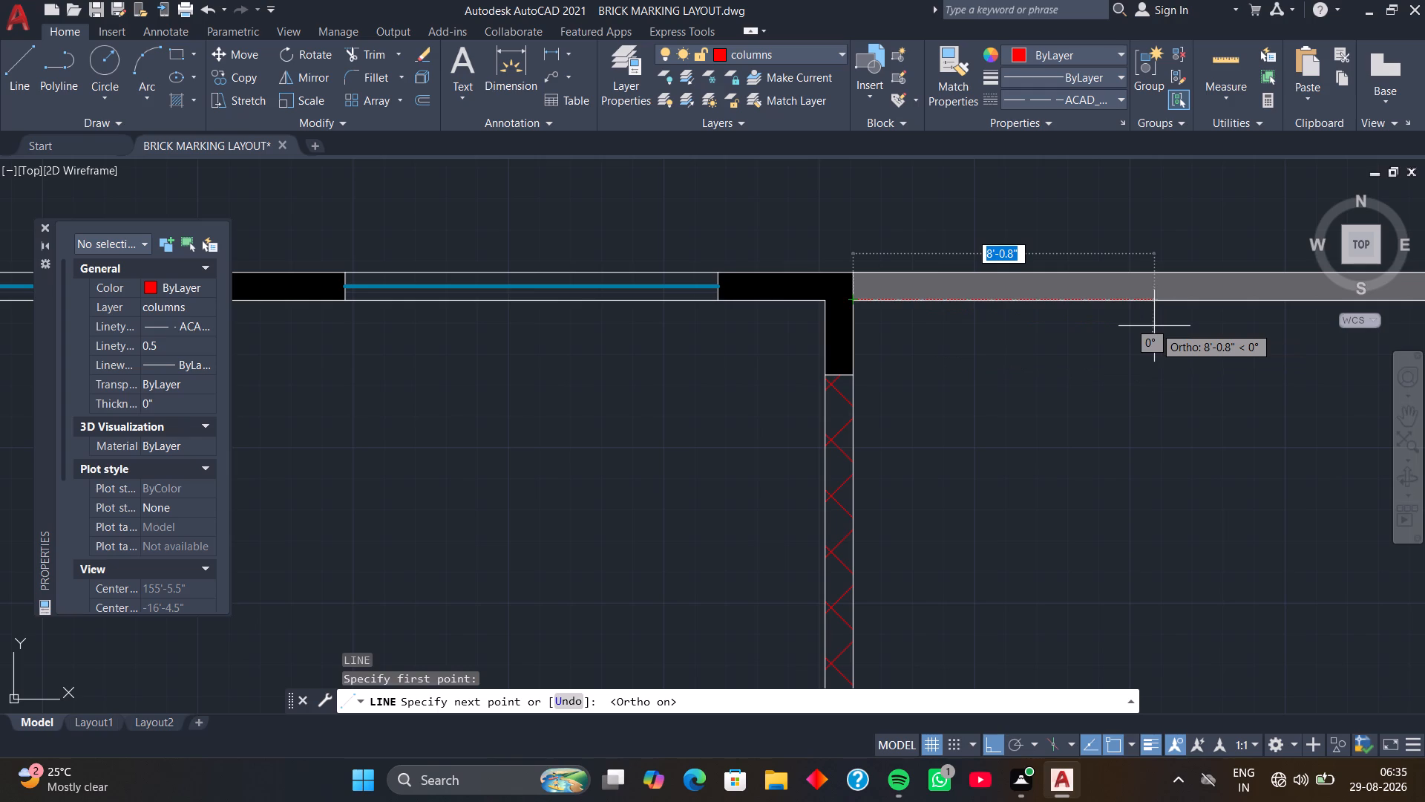
type("6'")
key("Return")
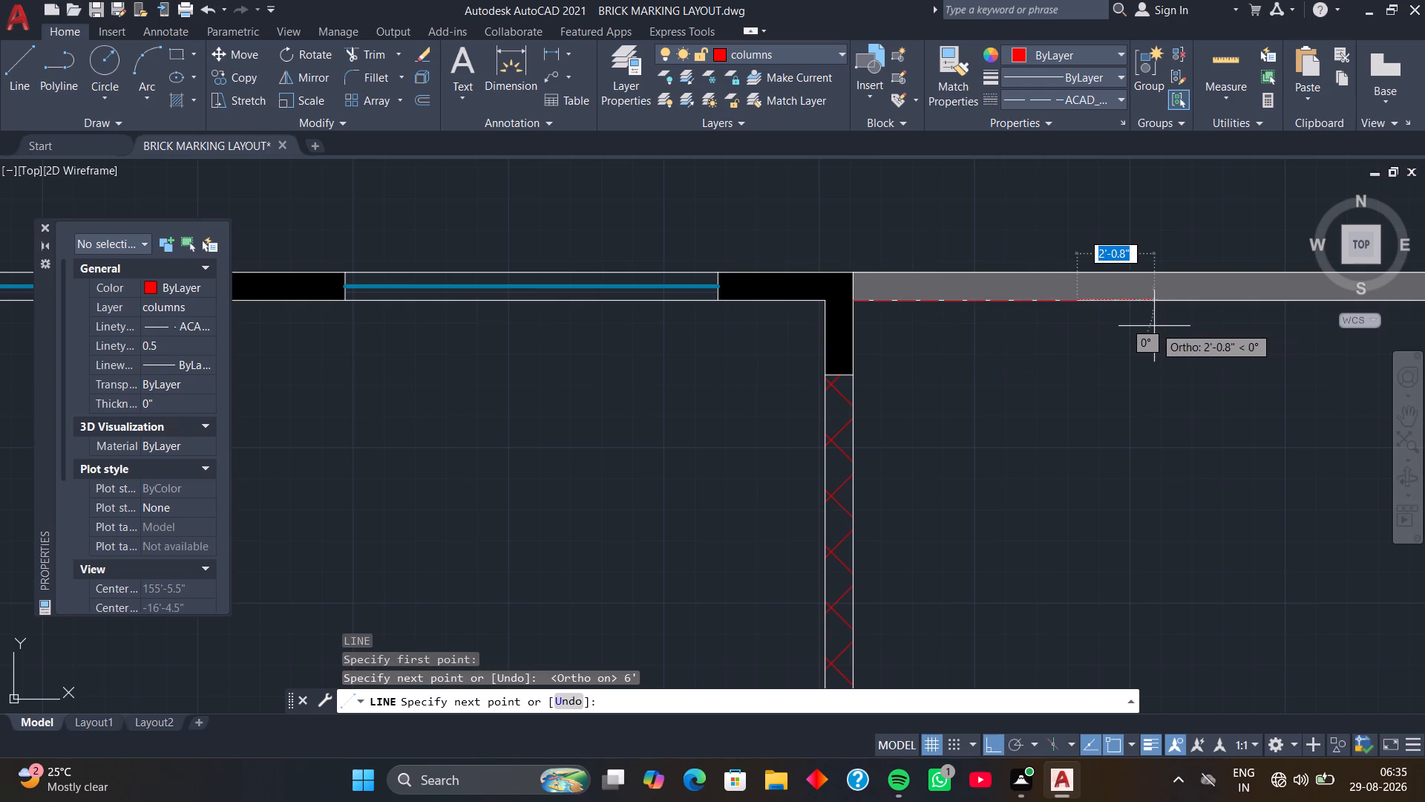
scroll(1194, 521, "down", 4)
middle_click_drag(1191, 524, 1115, 389)
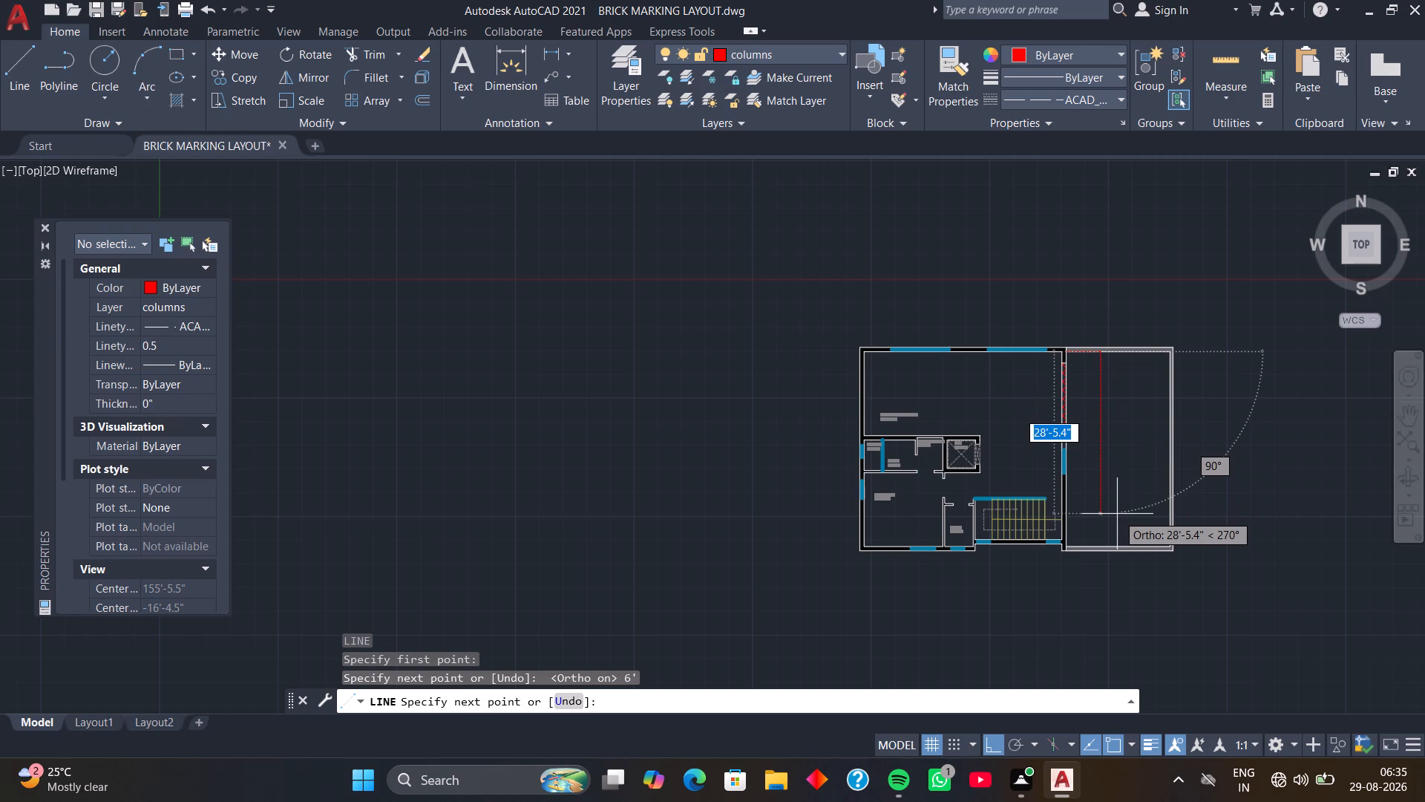
scroll(1077, 499, "up", 5)
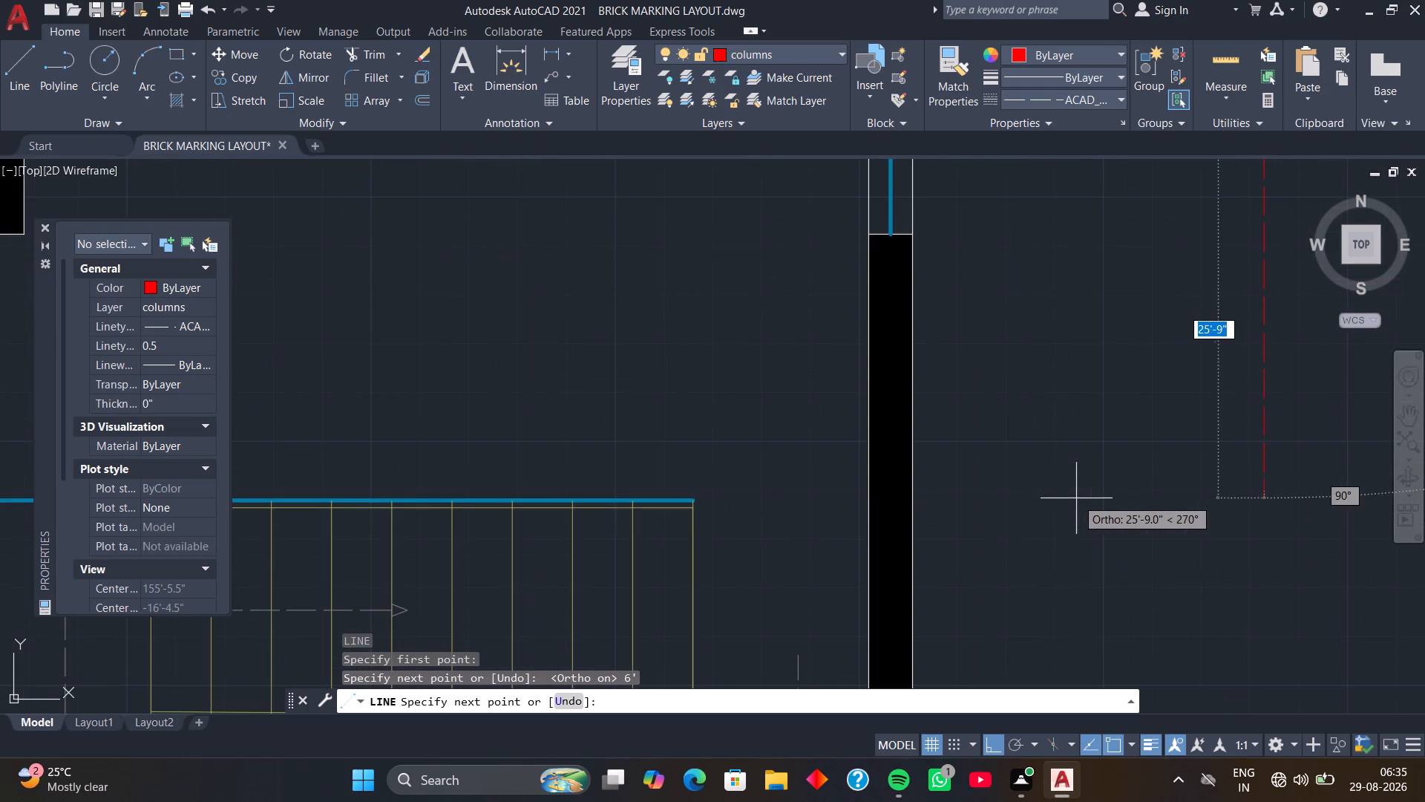
scroll(695, 500, "up", 2)
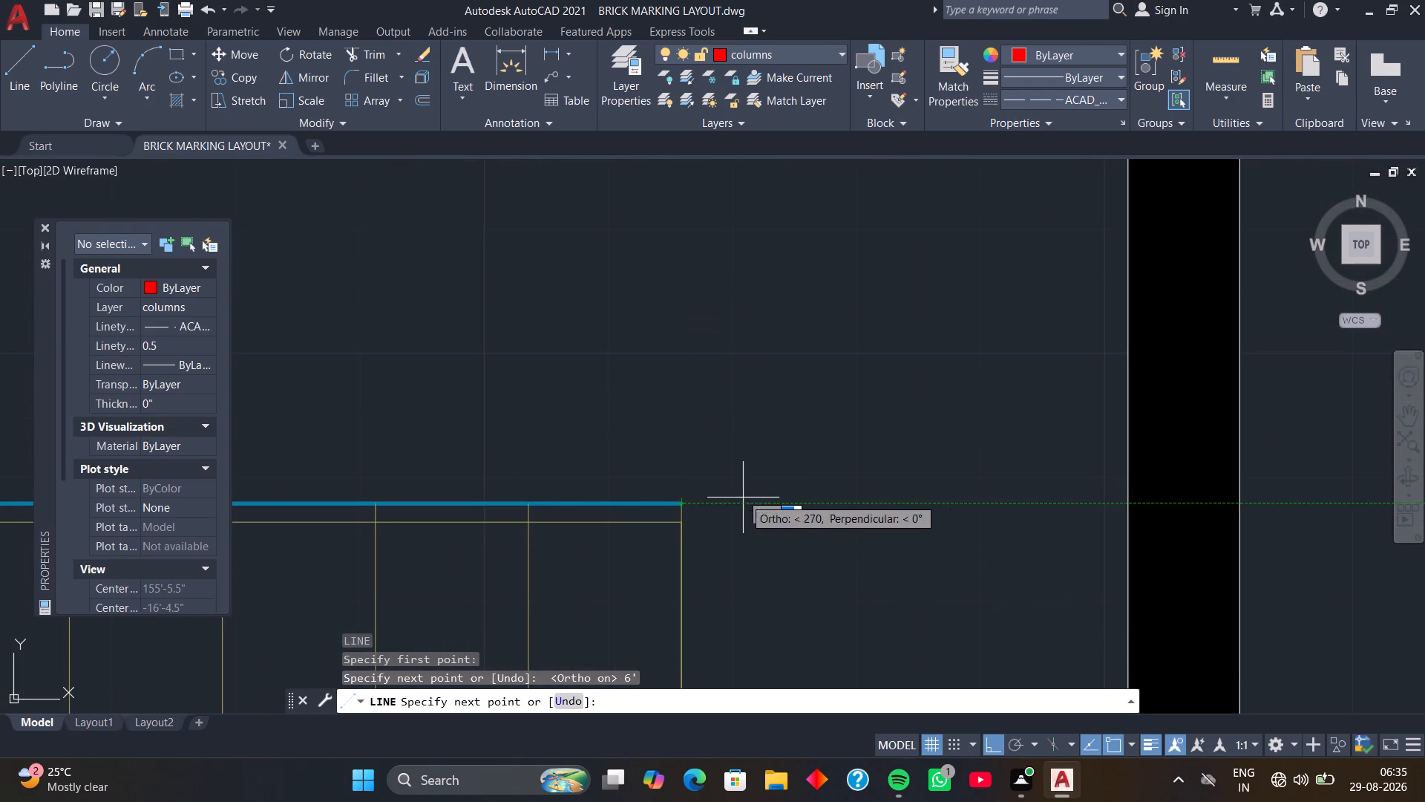
scroll(986, 486, "down", 2)
scroll(1129, 506, "down", 2)
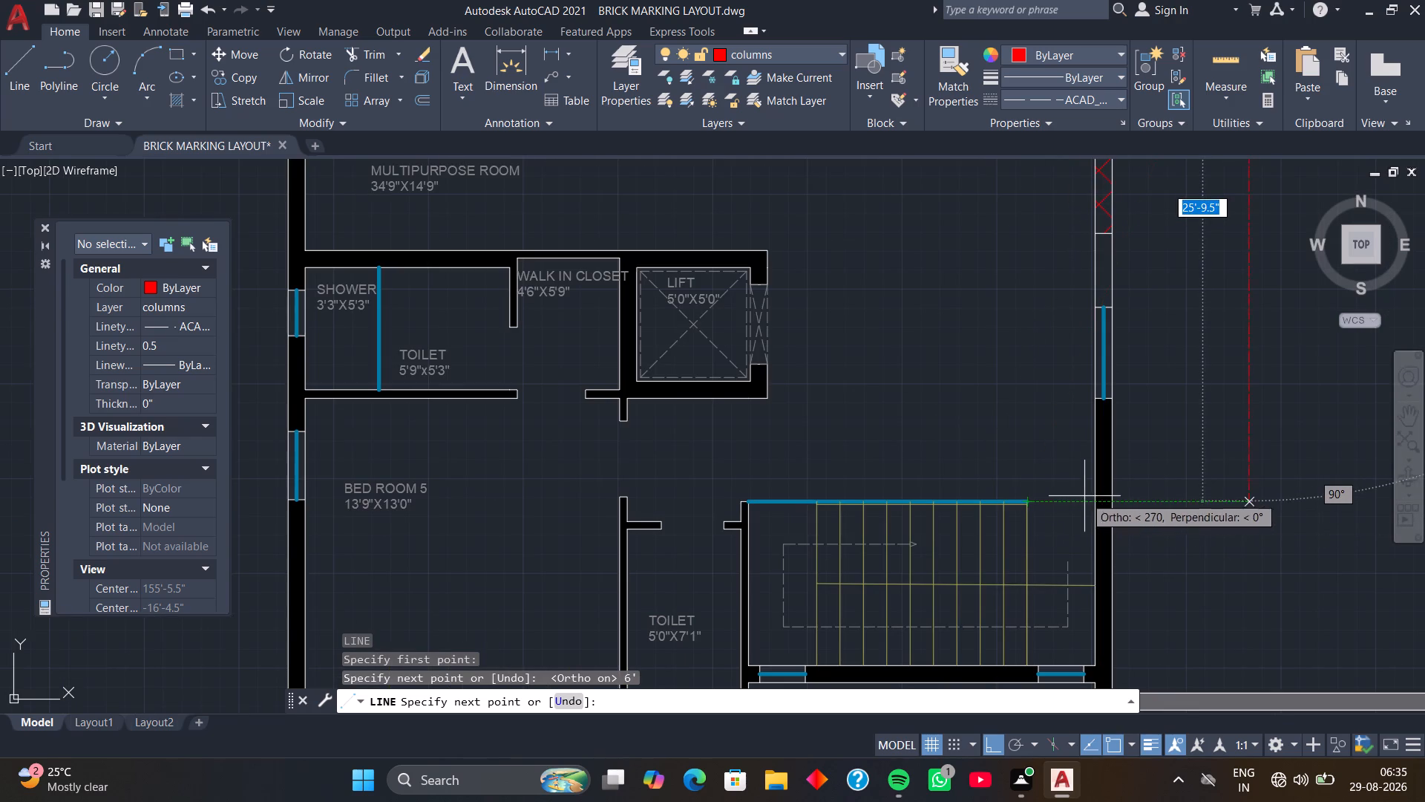
left_click(1248, 503)
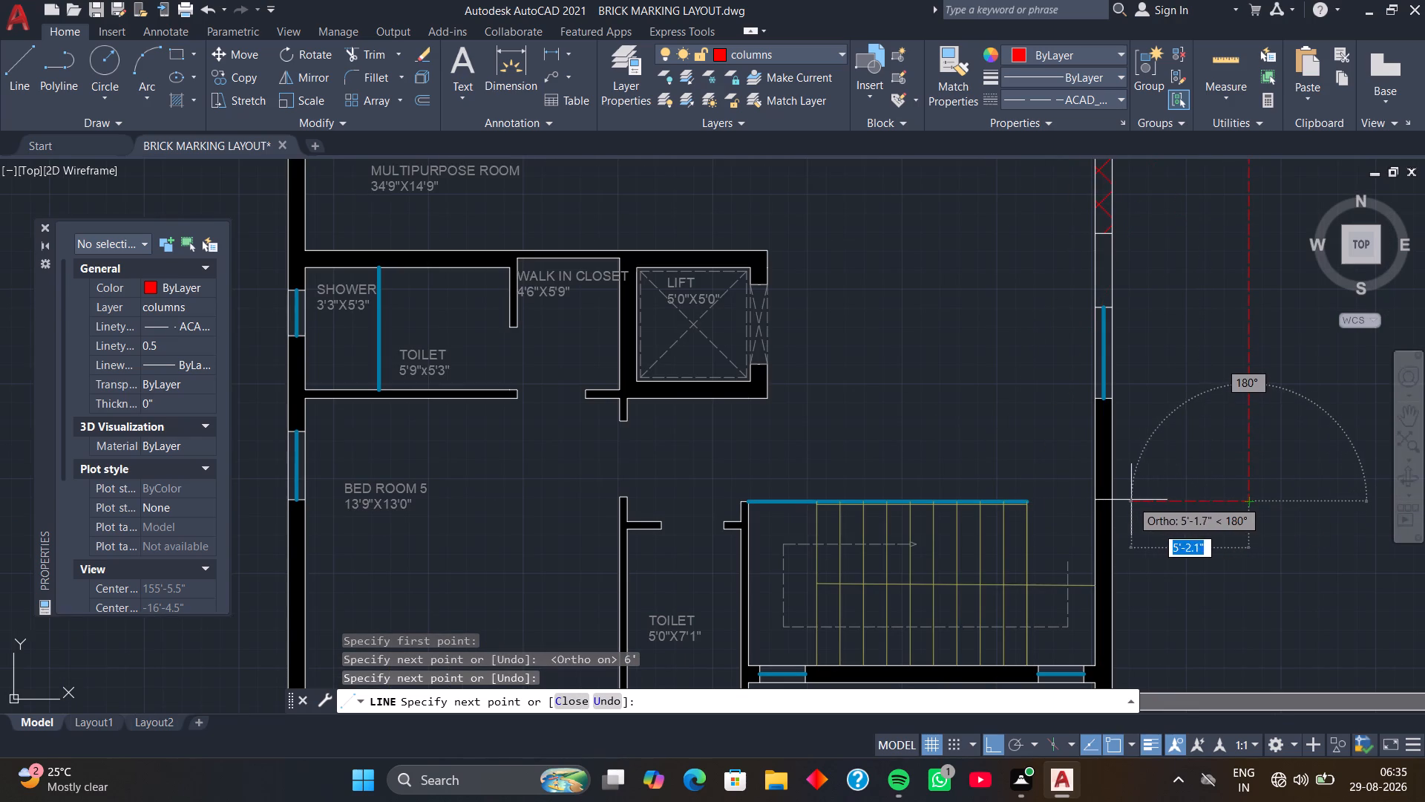
left_click(1112, 501)
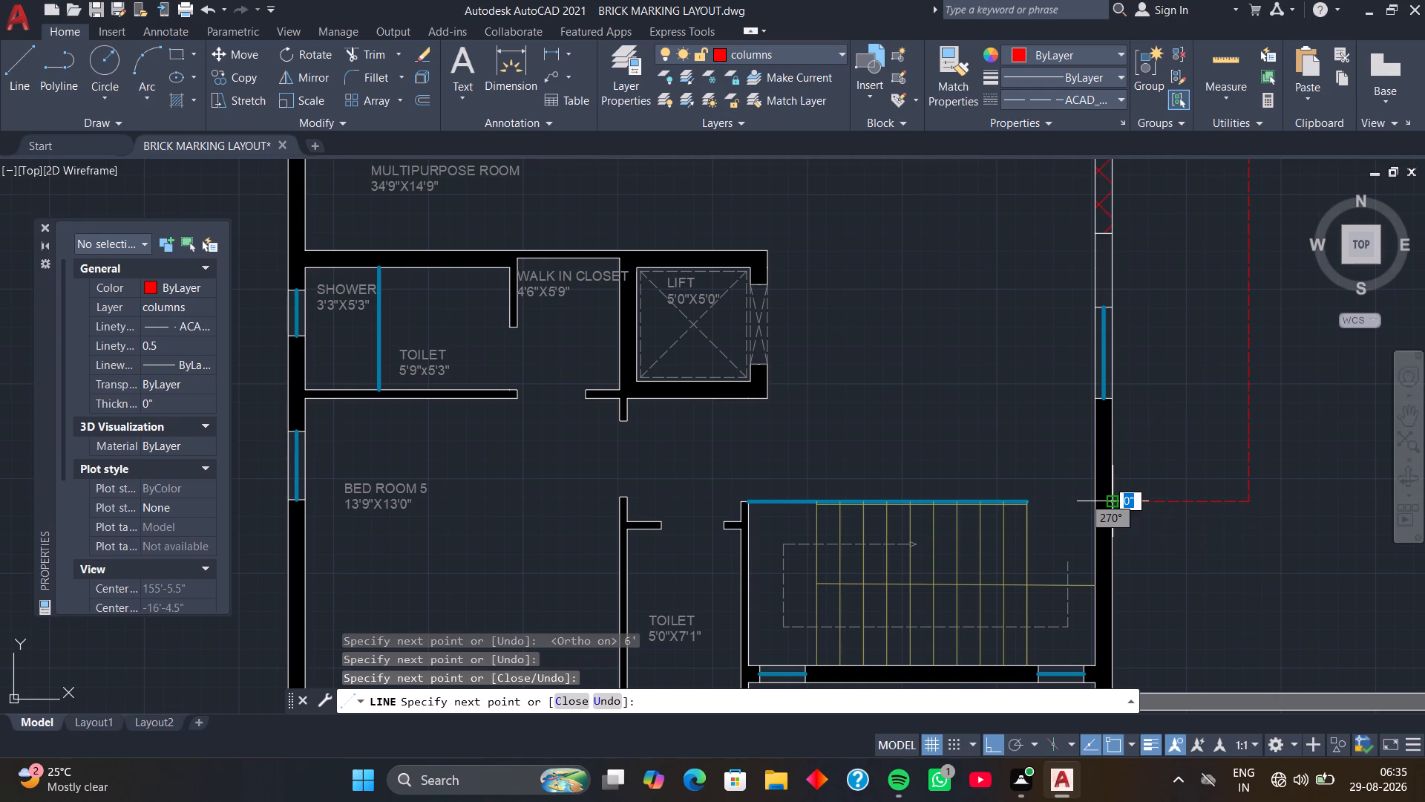
key("space")
Delete the 6' dashed segment that runs along the grey wall at the outline's north end.
scroll(1152, 518, "down", 2)
middle_click_drag(1145, 423, 1034, 510)
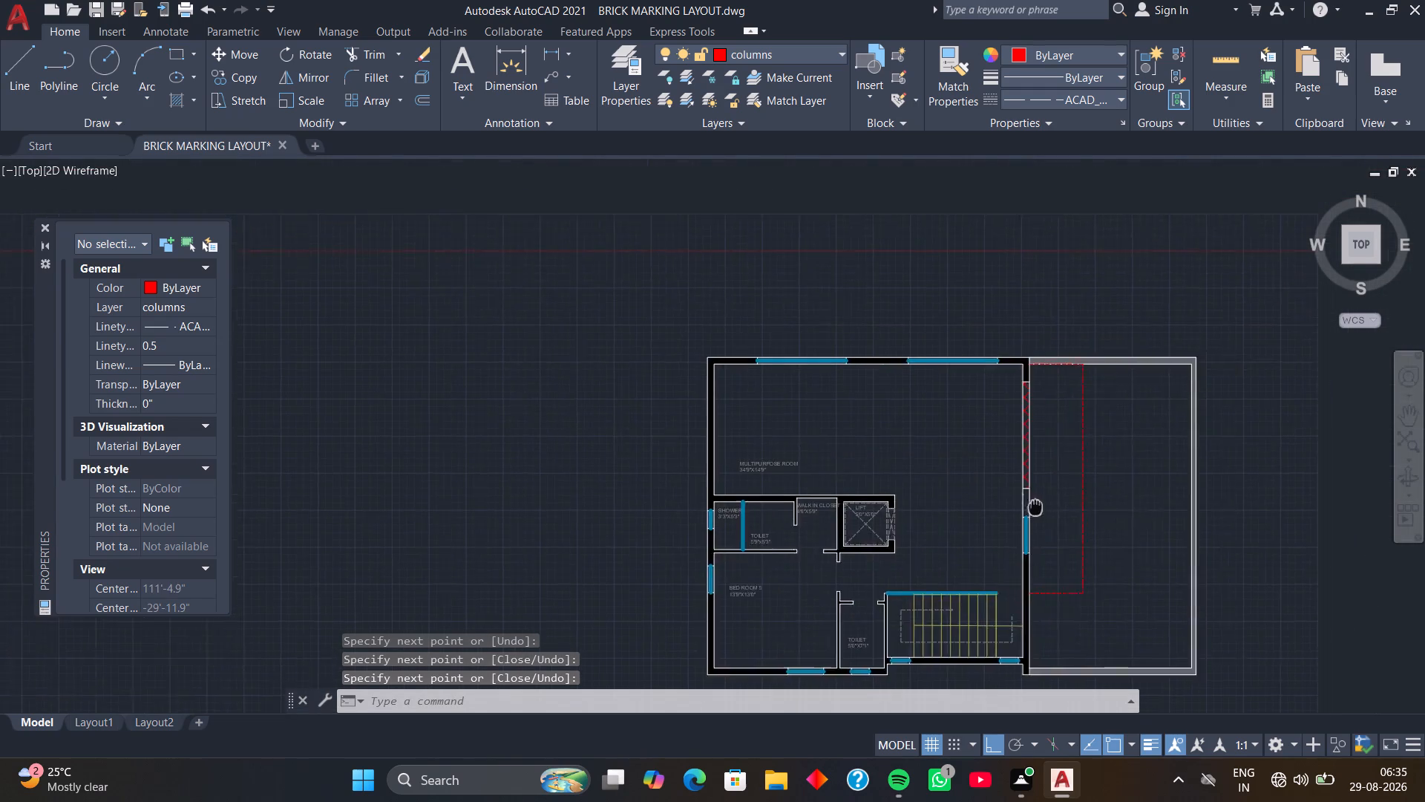
middle_click_drag(1034, 510, 1022, 536)
scroll(1007, 431, "up", 4)
middle_click_drag(1046, 376, 1062, 490)
scroll(1063, 408, "up", 3)
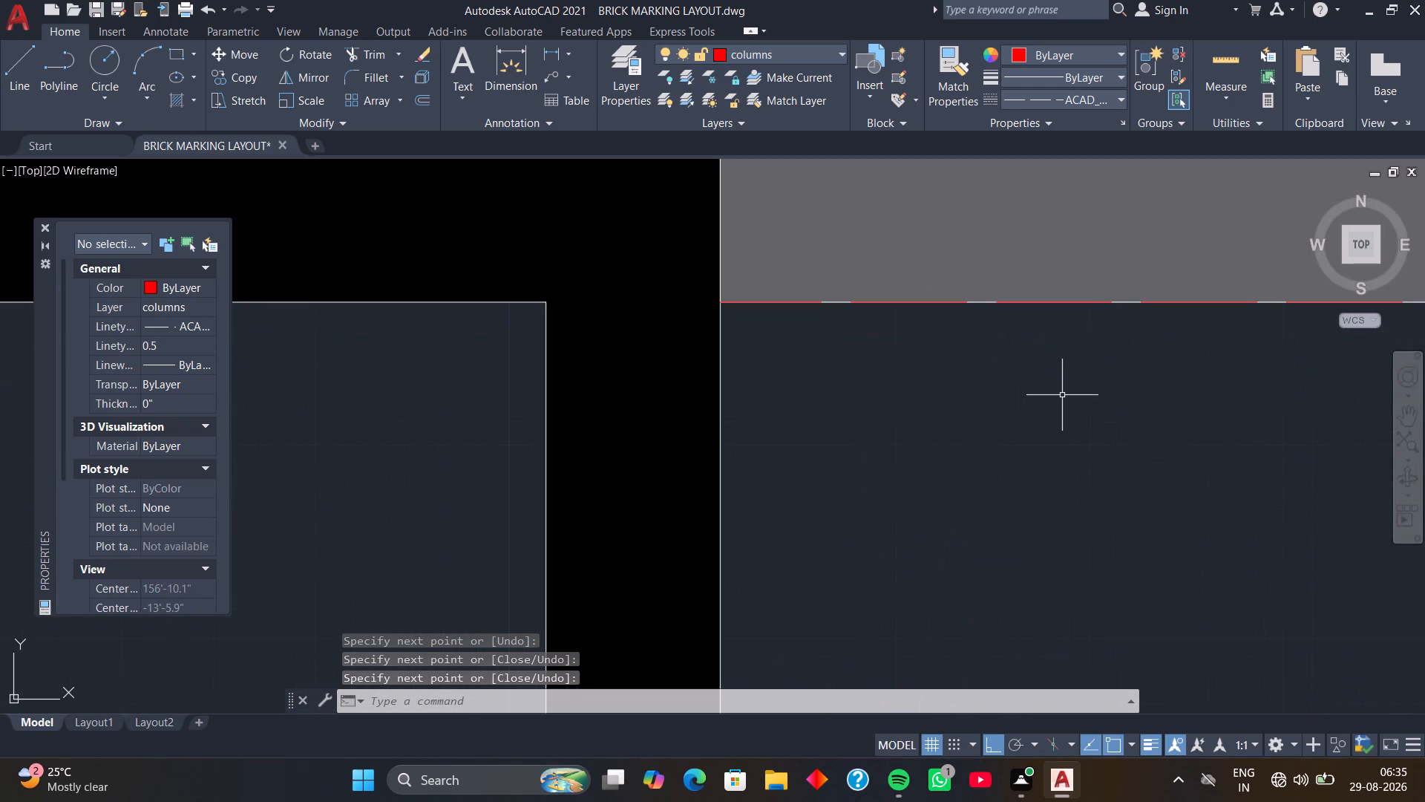
left_click(1060, 304)
scroll(1072, 394, "down", 4)
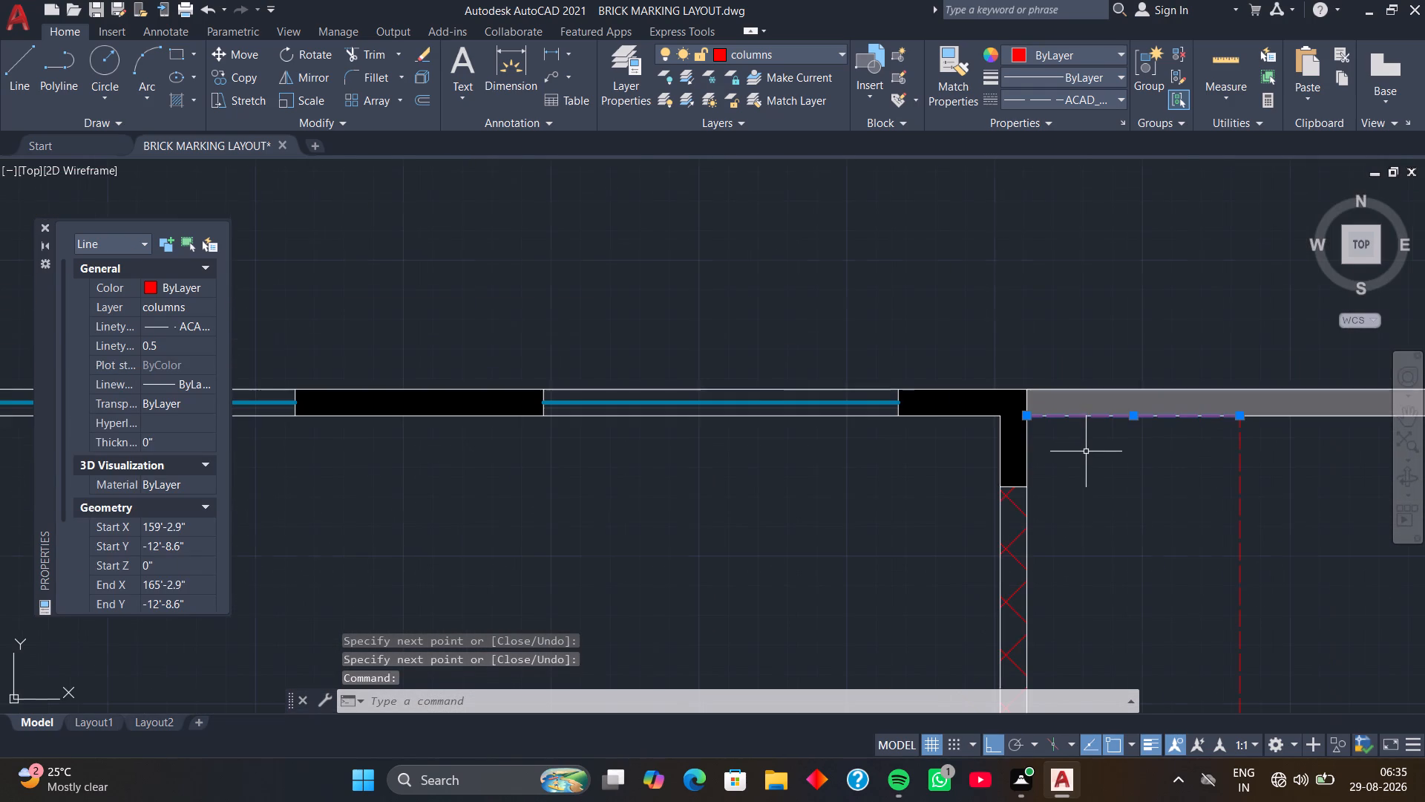
key("Delete")
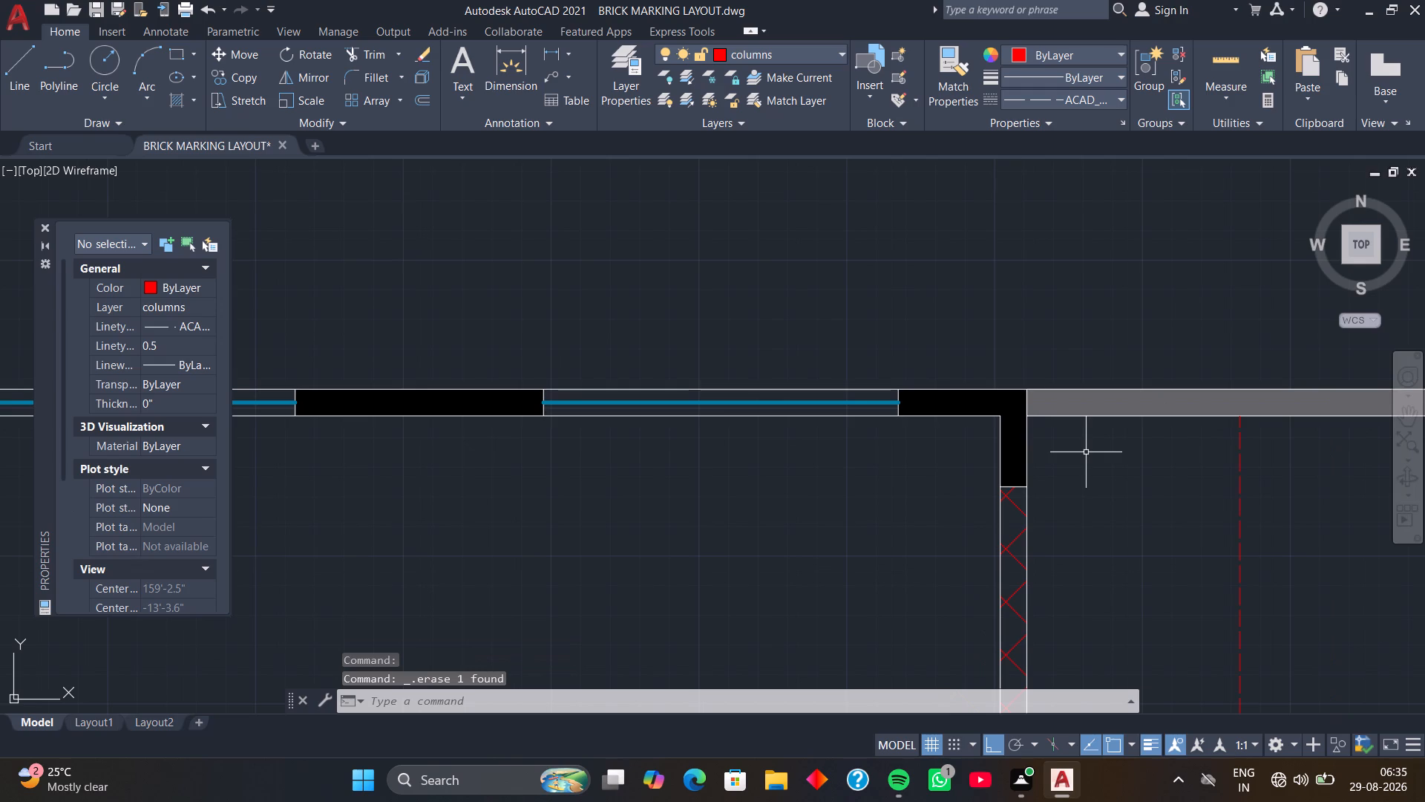
Fill the dashed outline area outside the multipurpose room's east wall with a solid hatch in colour 242,103,34.
scroll(1086, 452, "down", 1)
middle_click_drag(1110, 503, 1074, 416)
scroll(1092, 495, "down", 1)
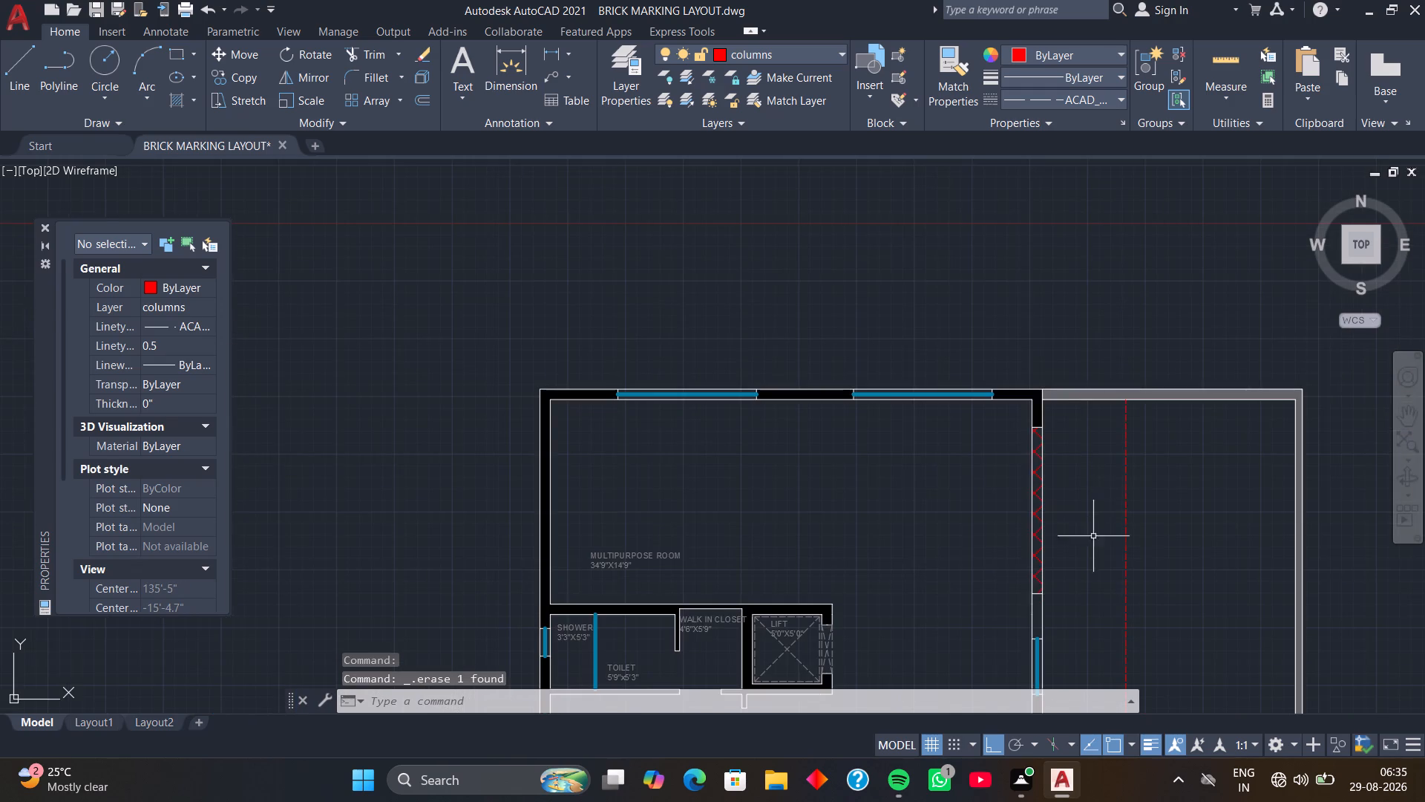
middle_click_drag(1093, 537, 1040, 440)
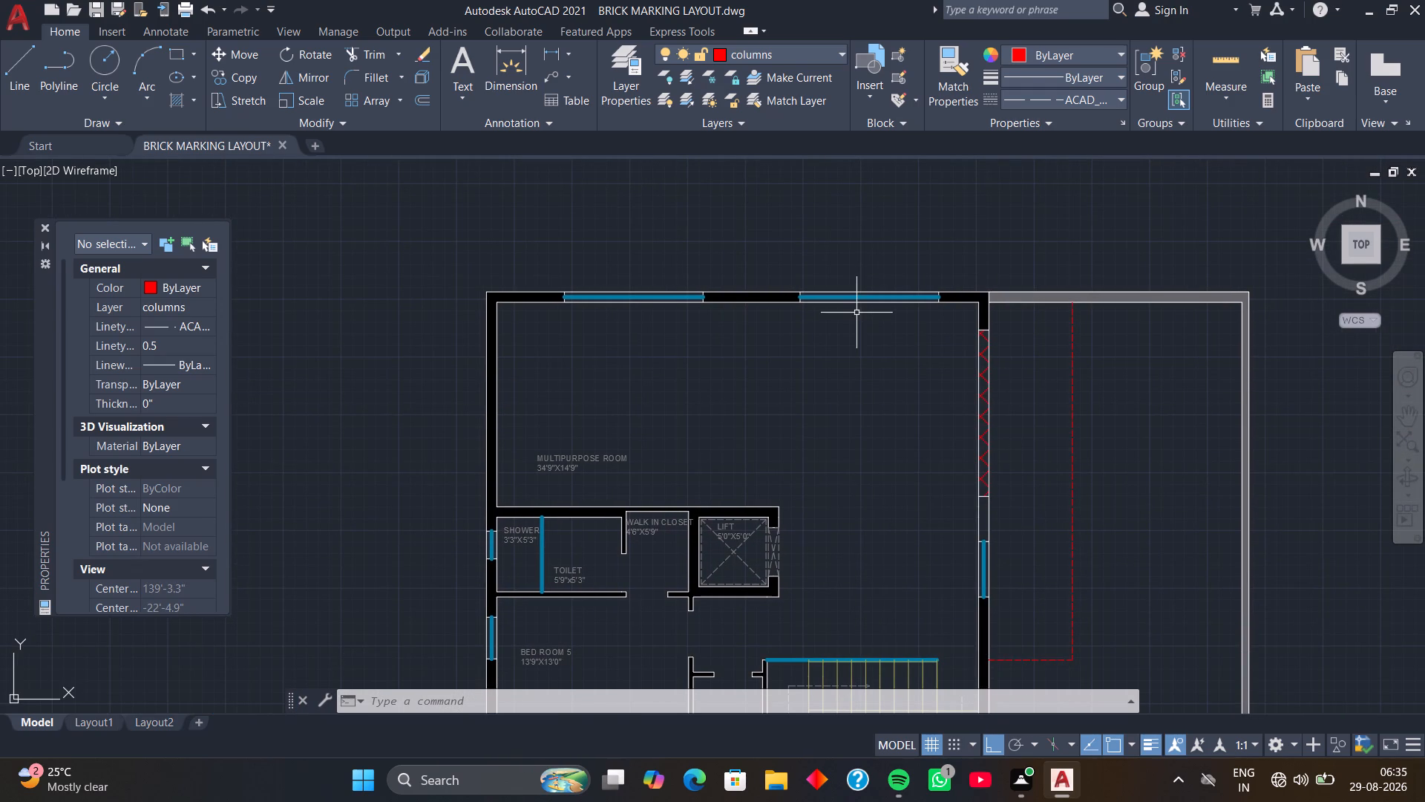
key("h")
key("space")
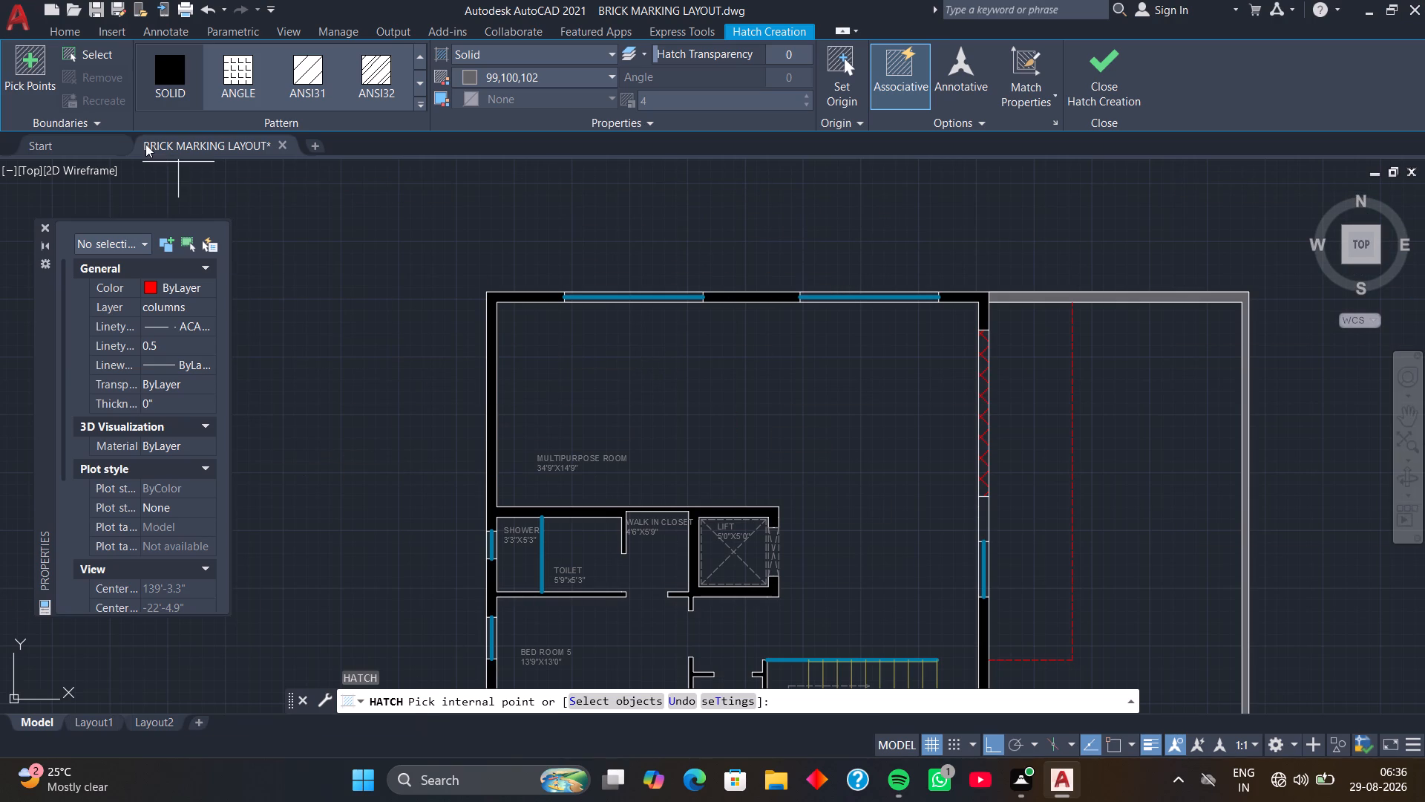
left_click(606, 69)
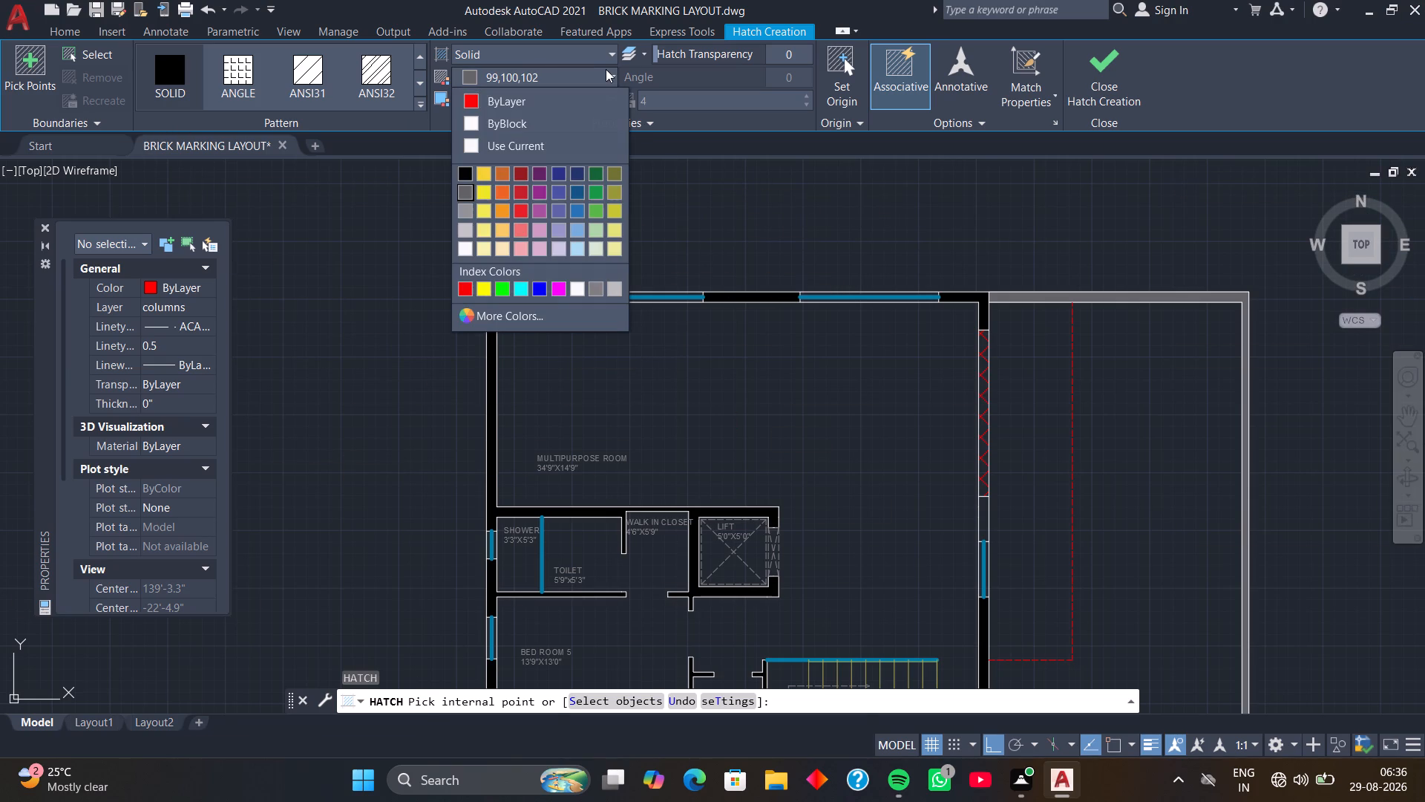
left_click(498, 191)
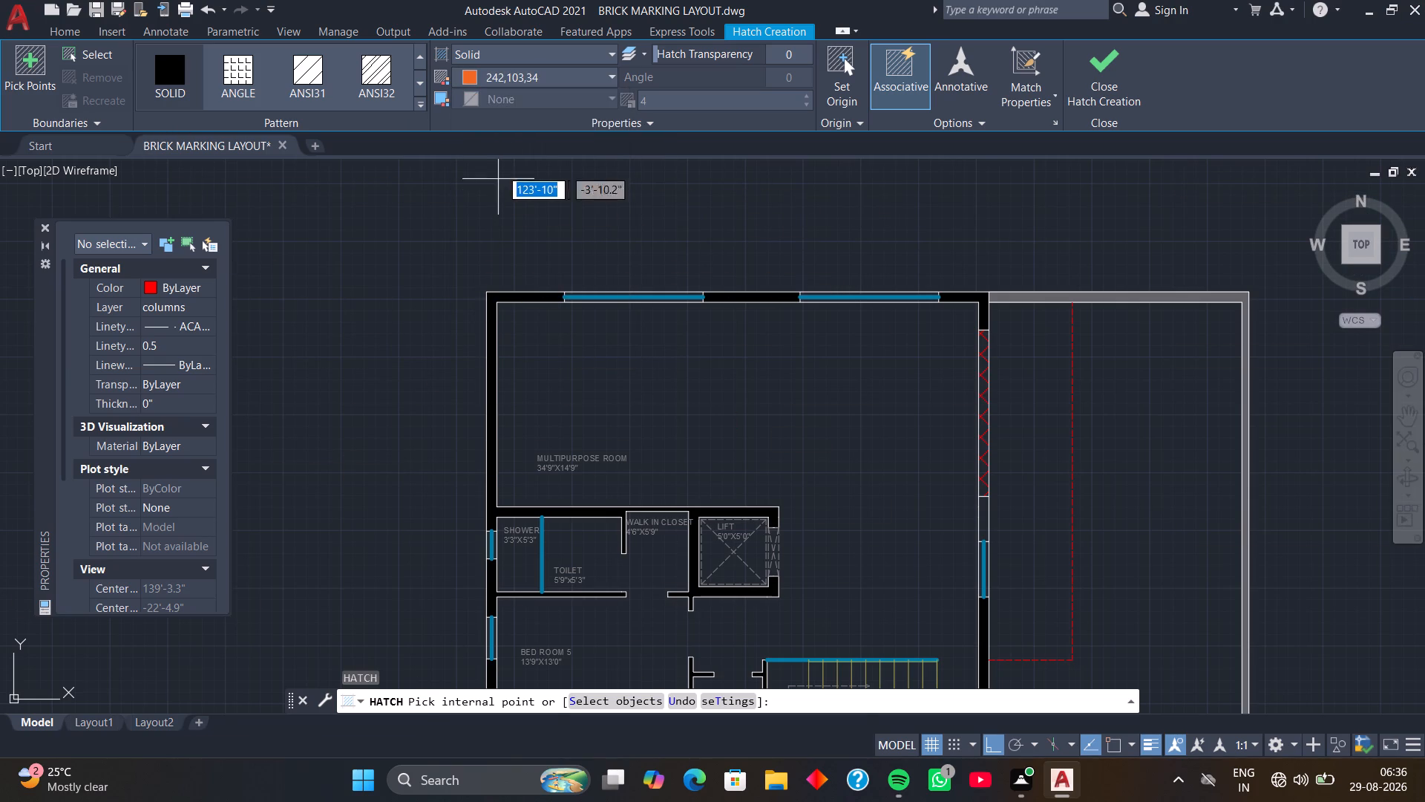
left_click(606, 69)
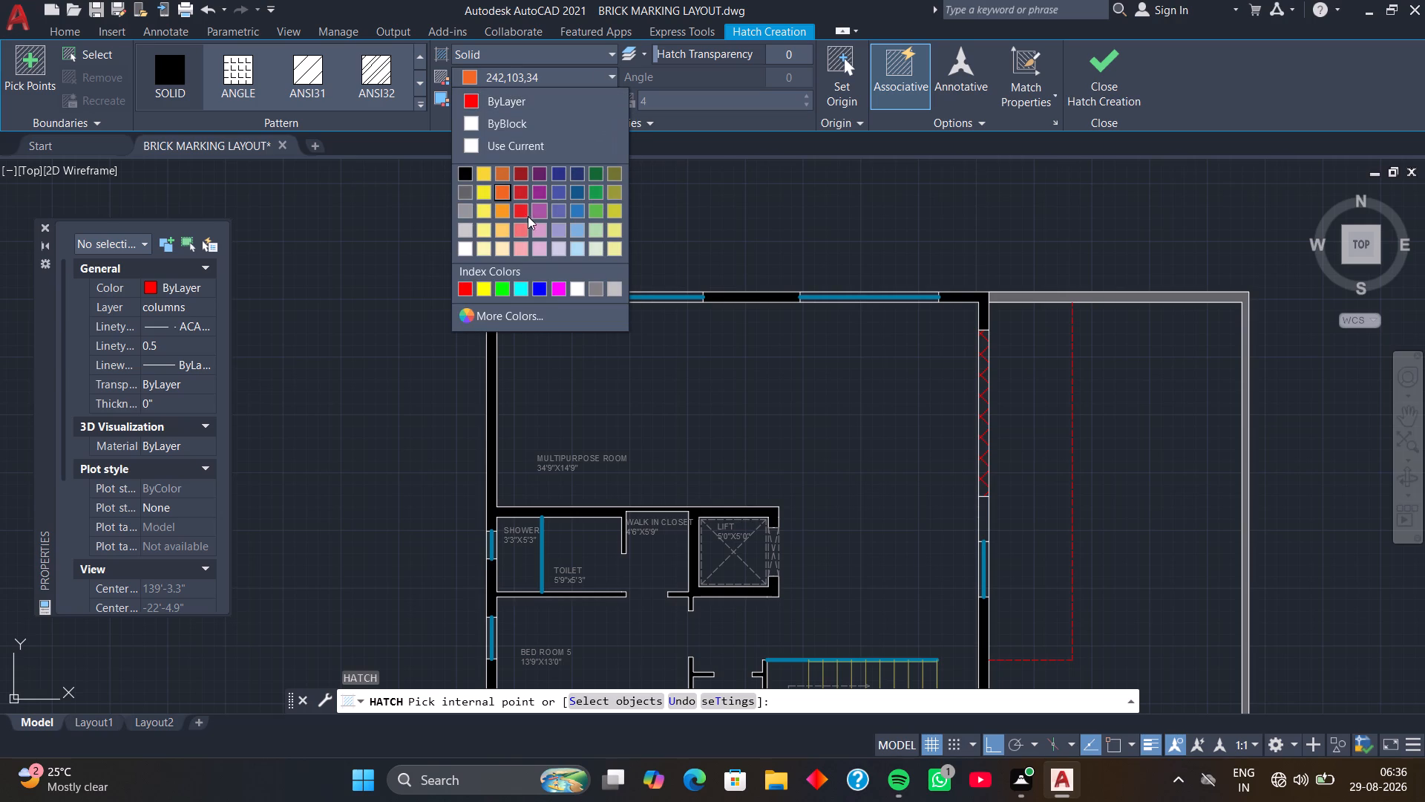
left_click(522, 227)
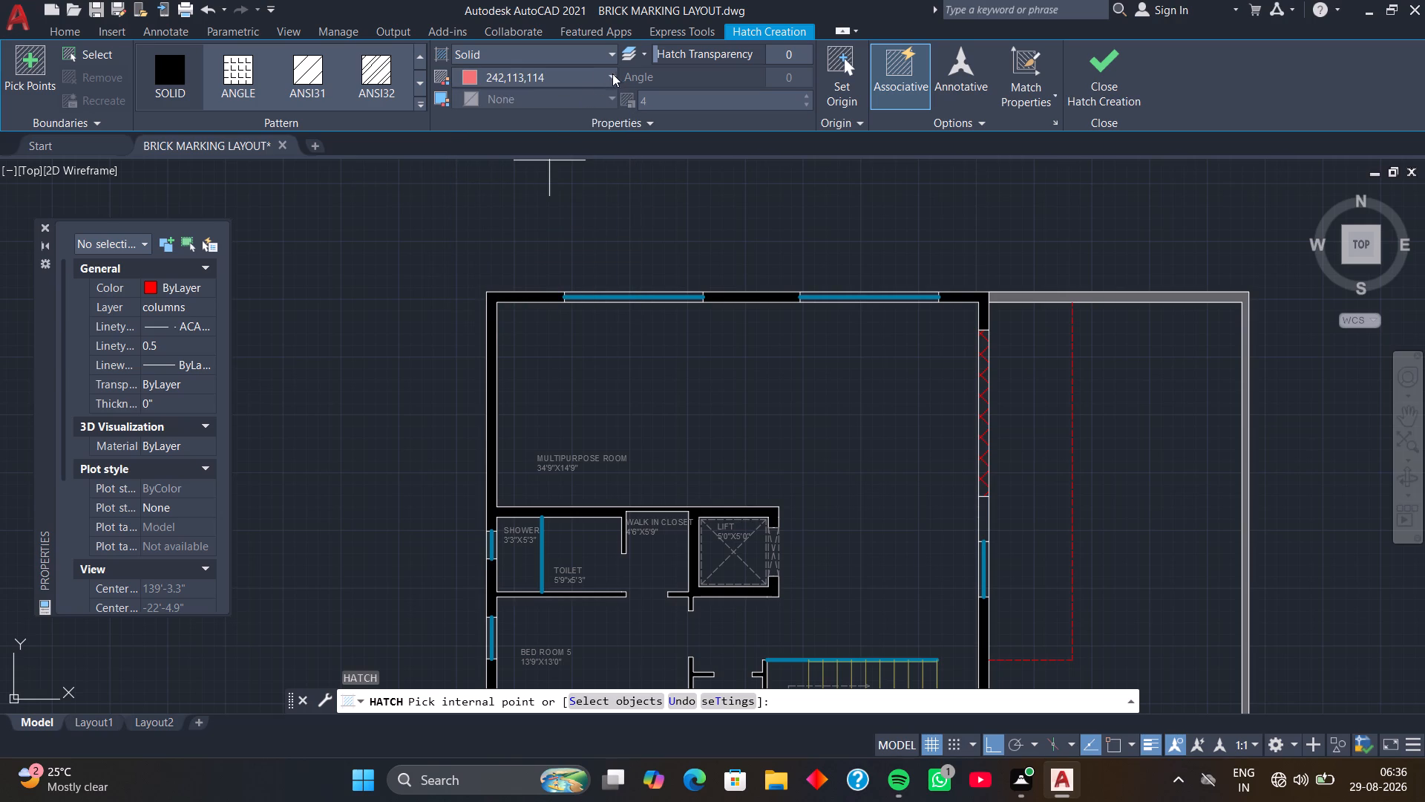
left_click(614, 72)
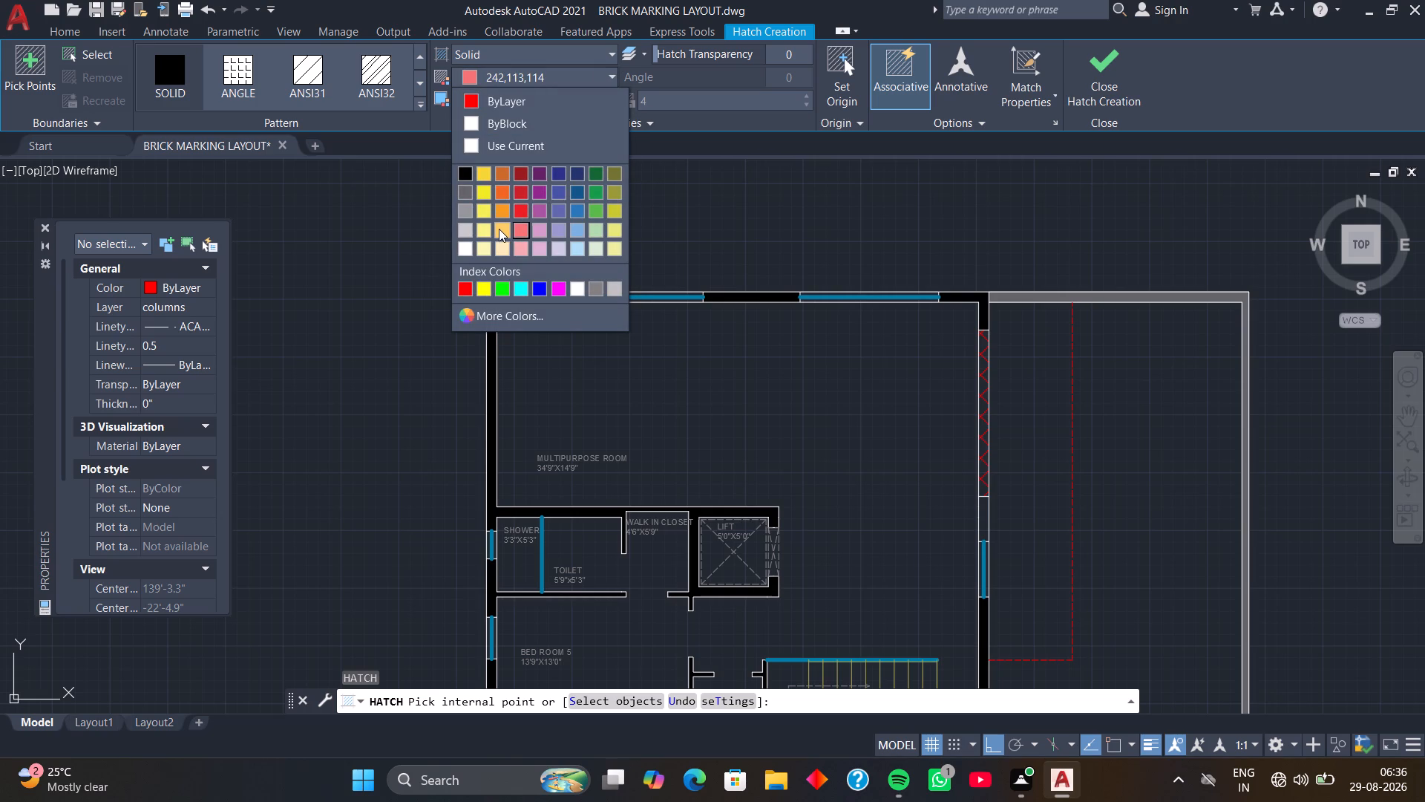
left_click(499, 229)
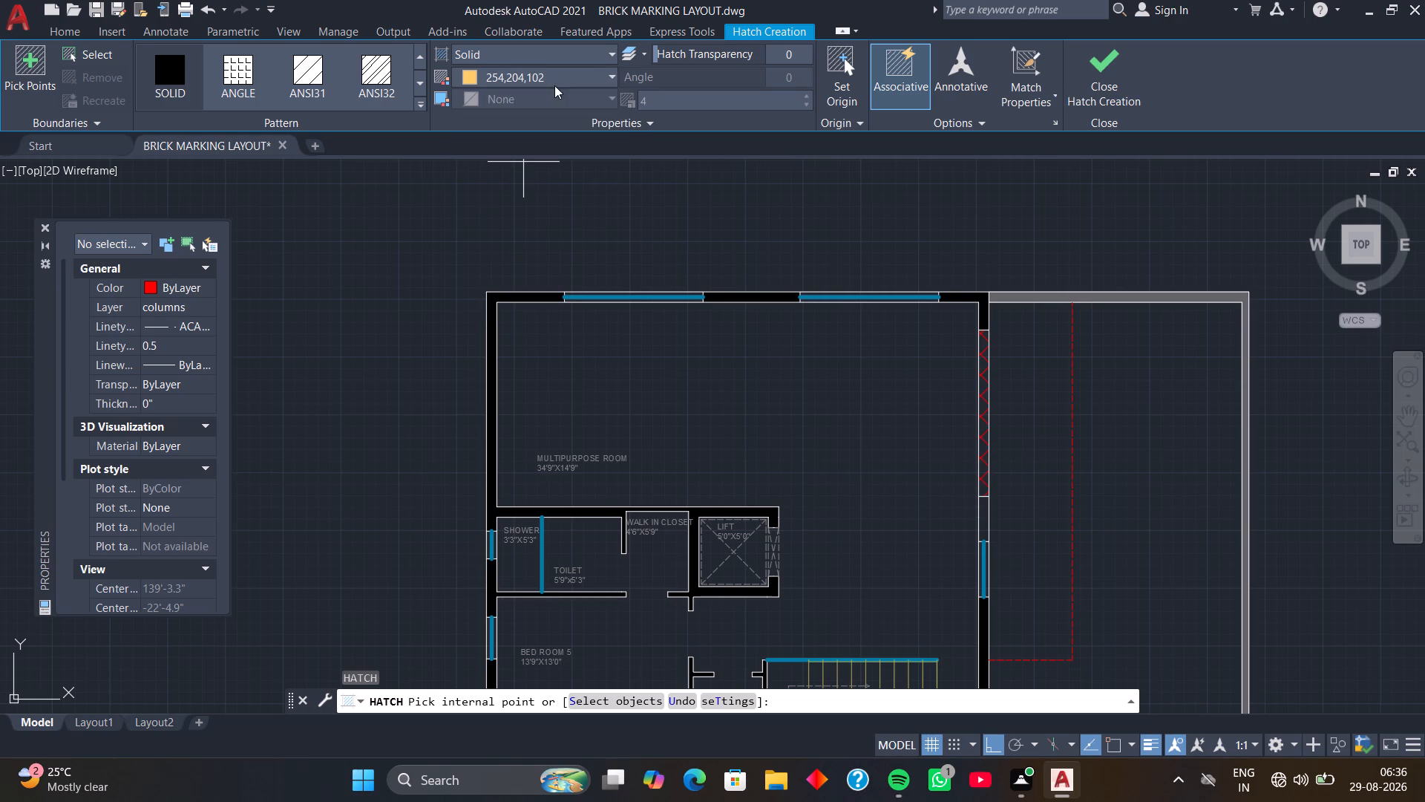
left_click(615, 75)
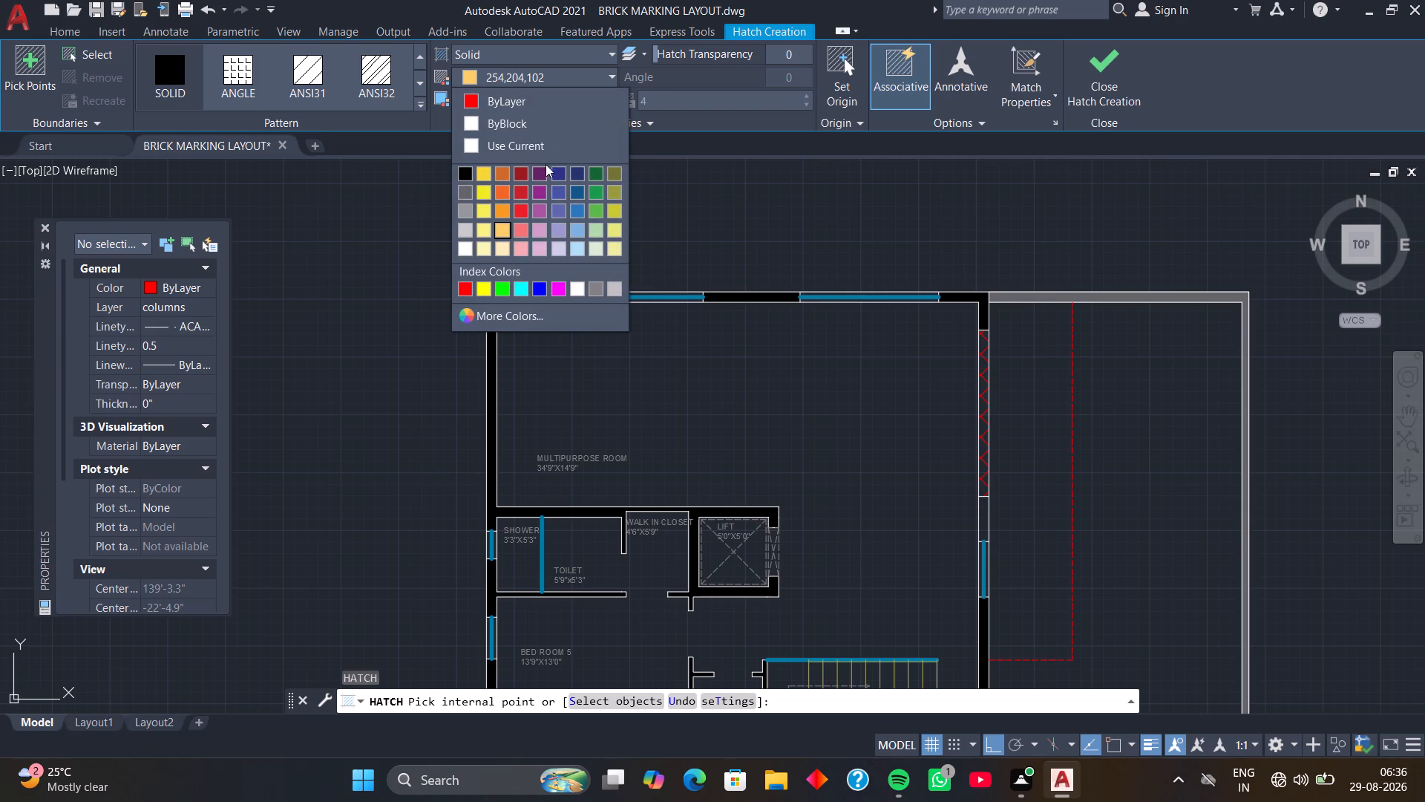
left_click(503, 213)
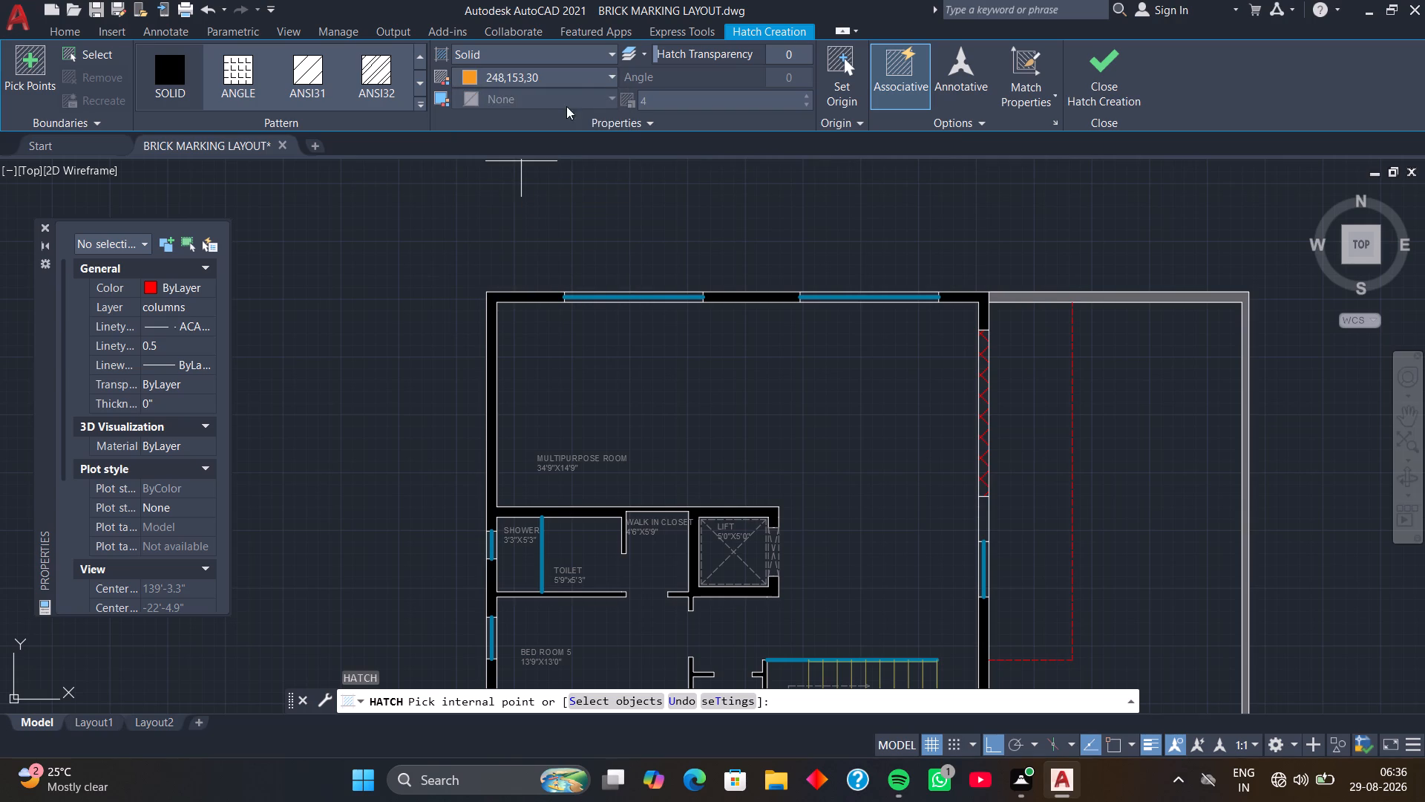
left_click(609, 74)
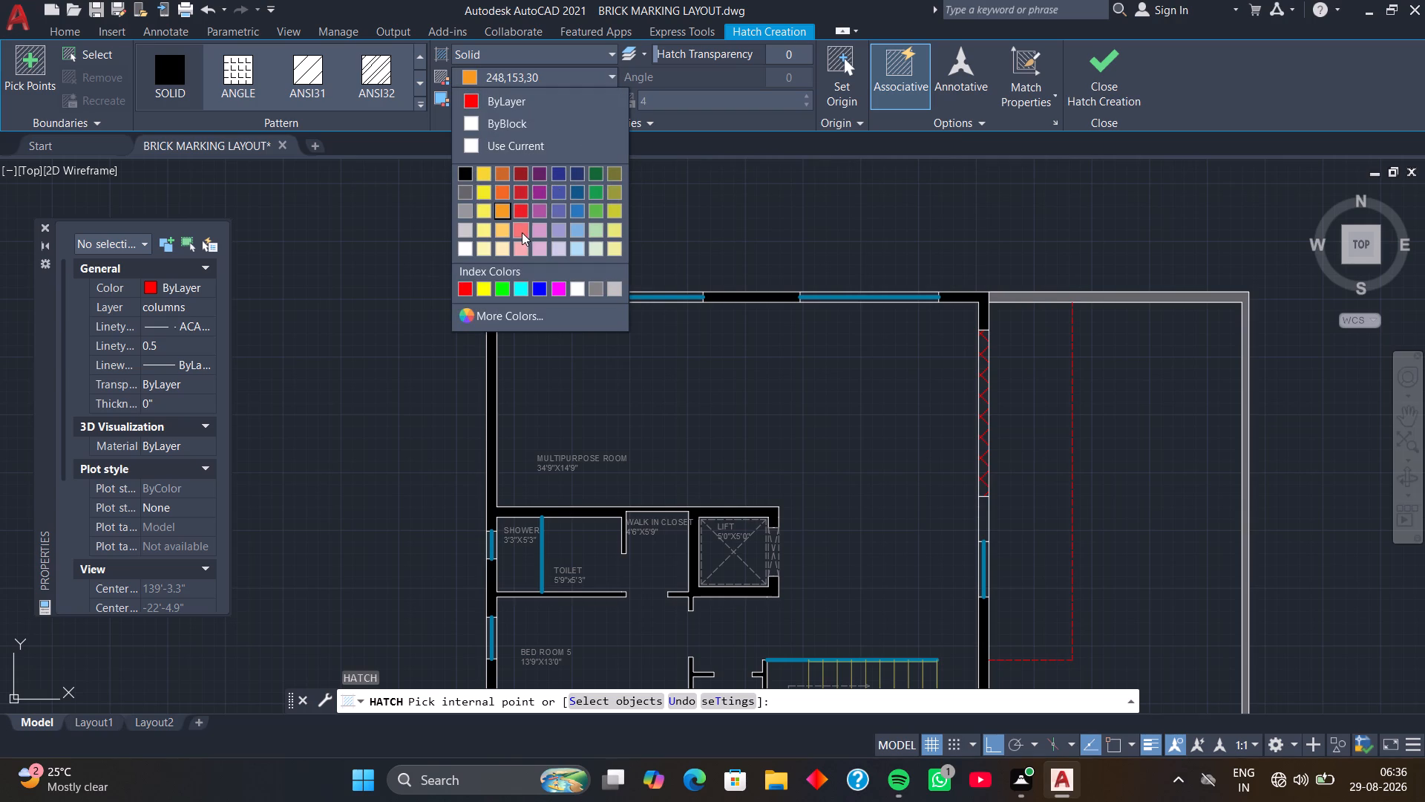
left_click(522, 232)
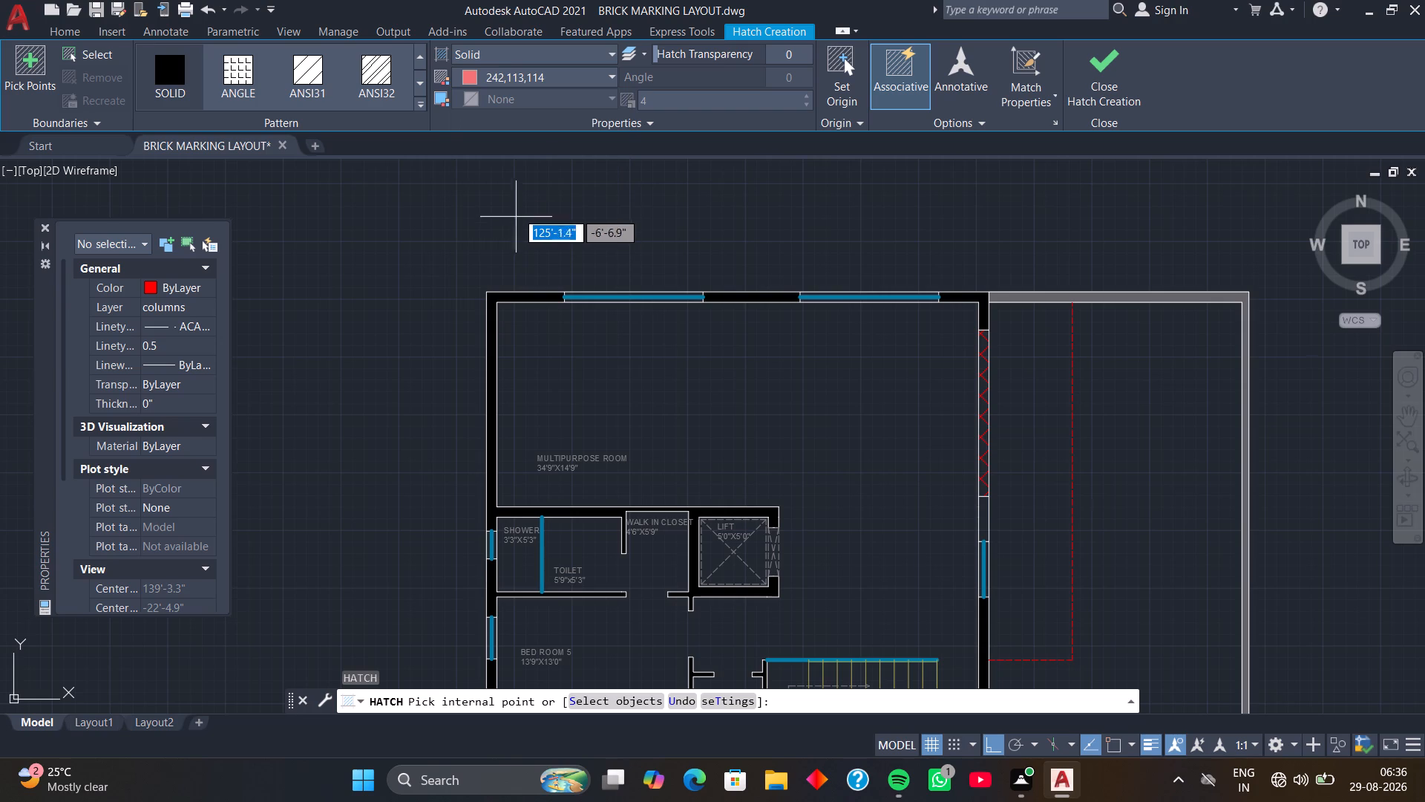
left_click(610, 71)
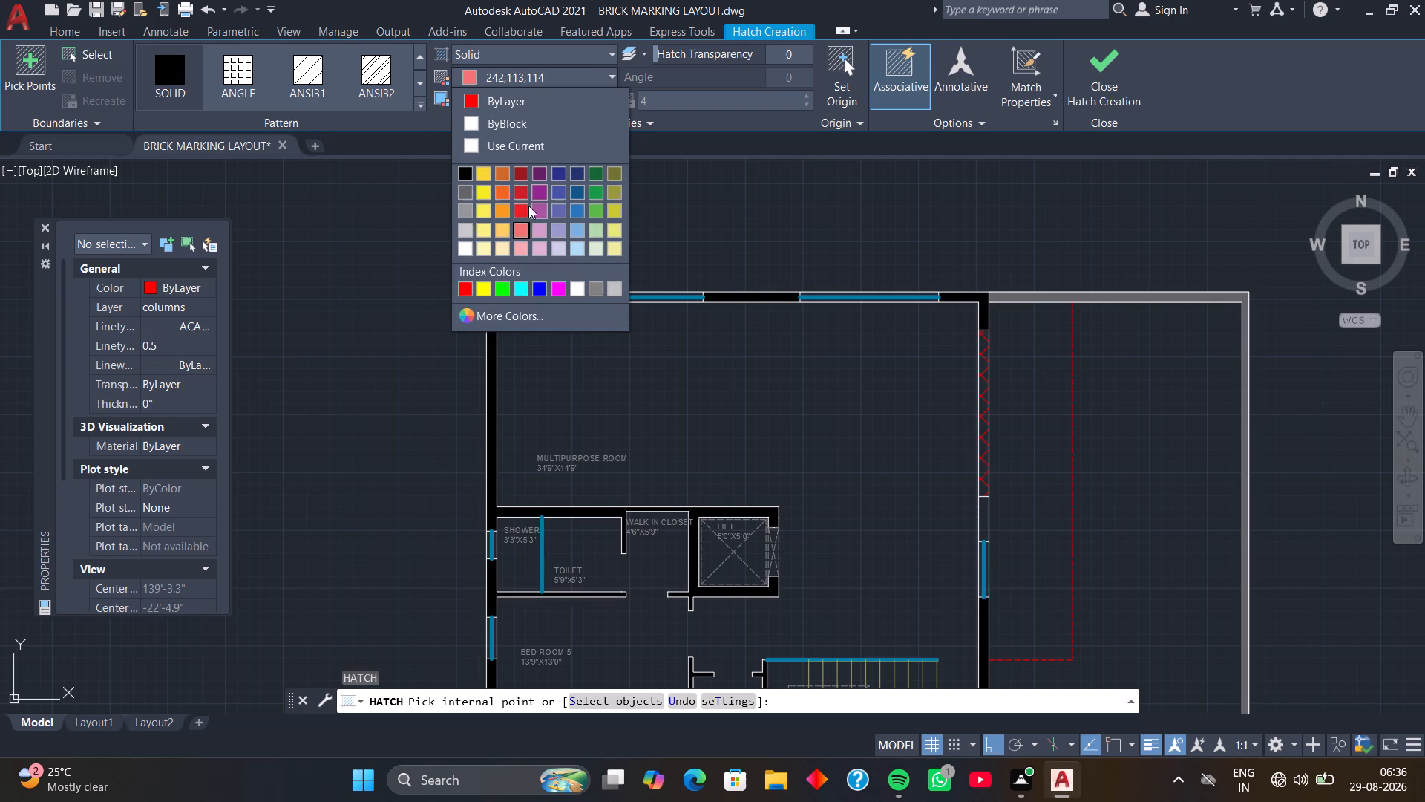
left_click(500, 194)
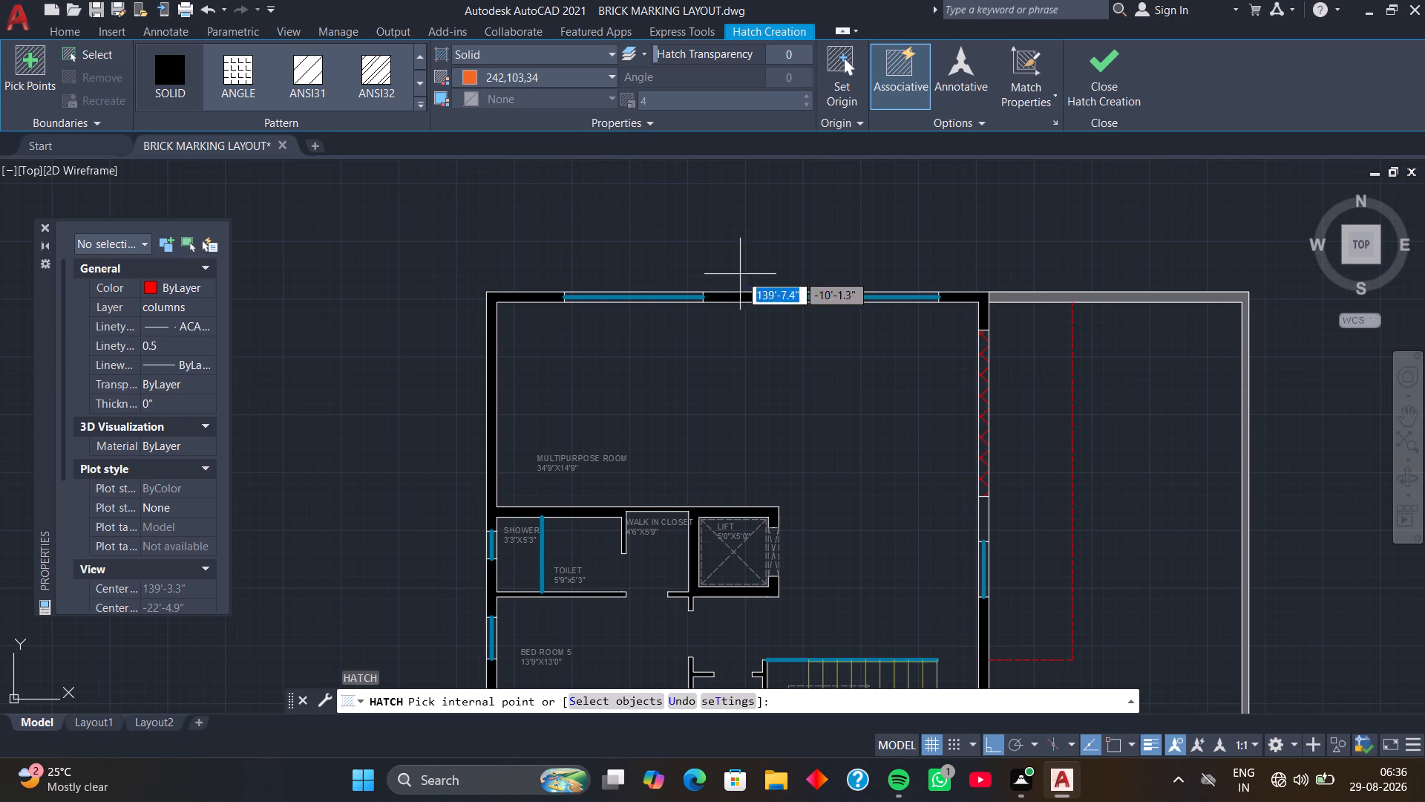
left_click(1046, 399)
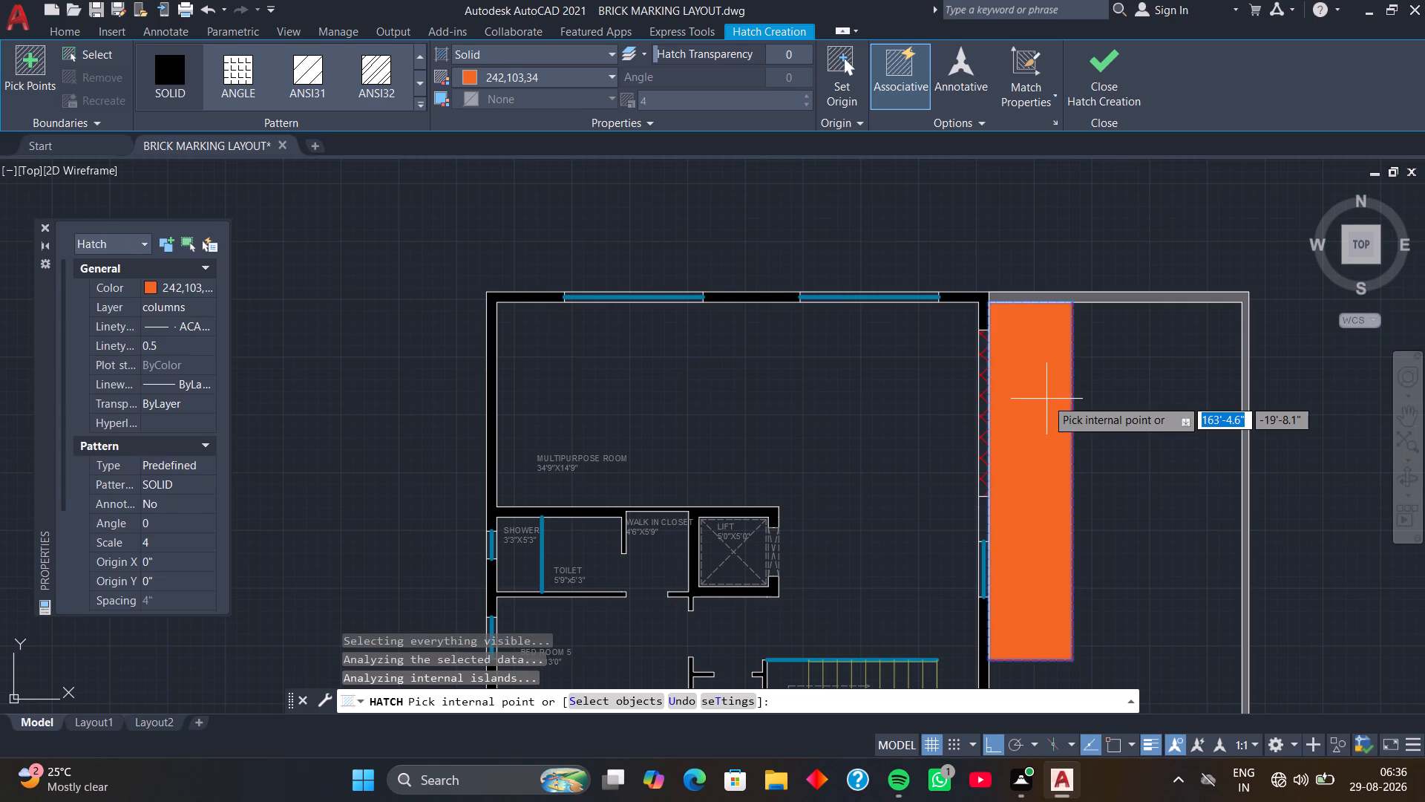
Change the new solid hatch's colour to 242,113,114 and finish the hatch.
scroll(1046, 400, "down", 1)
left_click(605, 75)
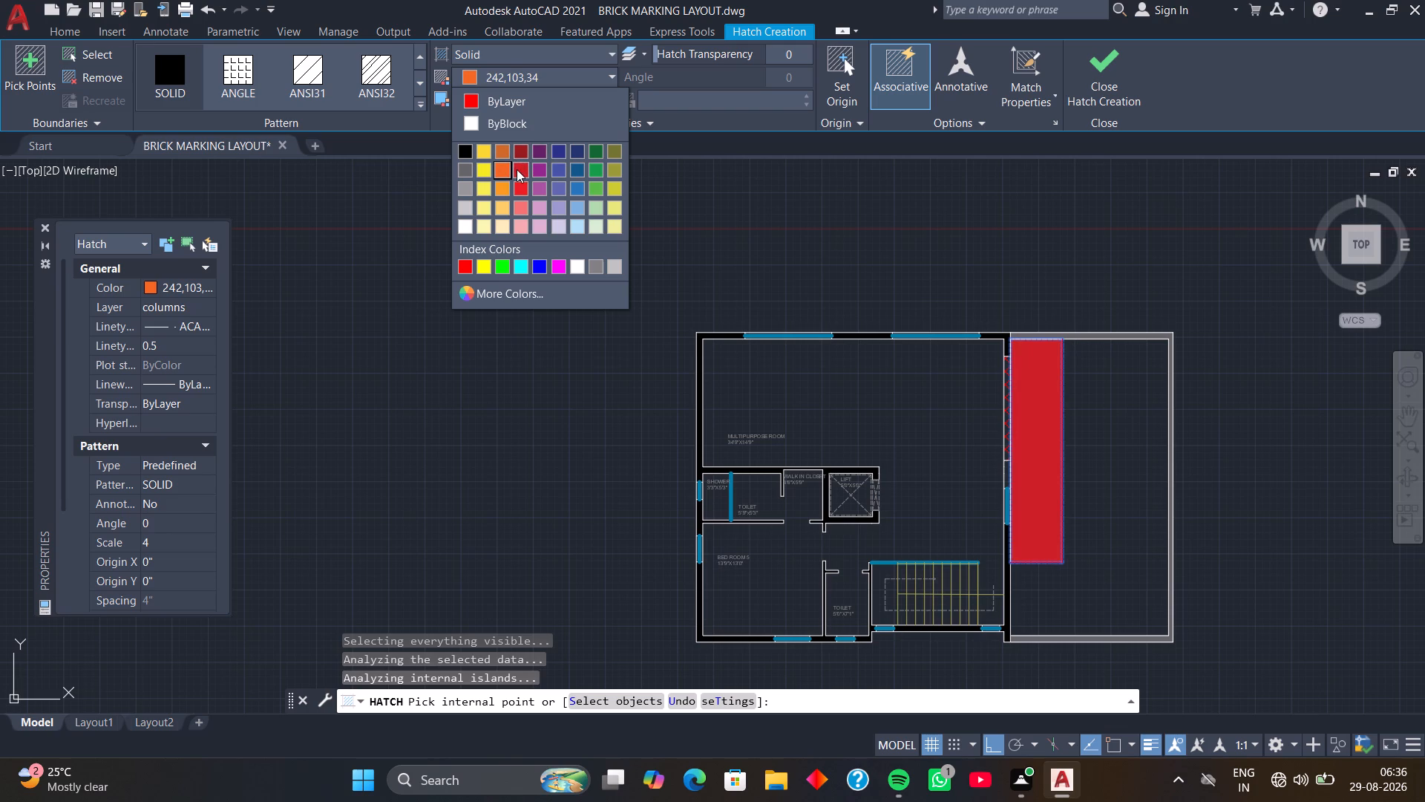
left_click(522, 214)
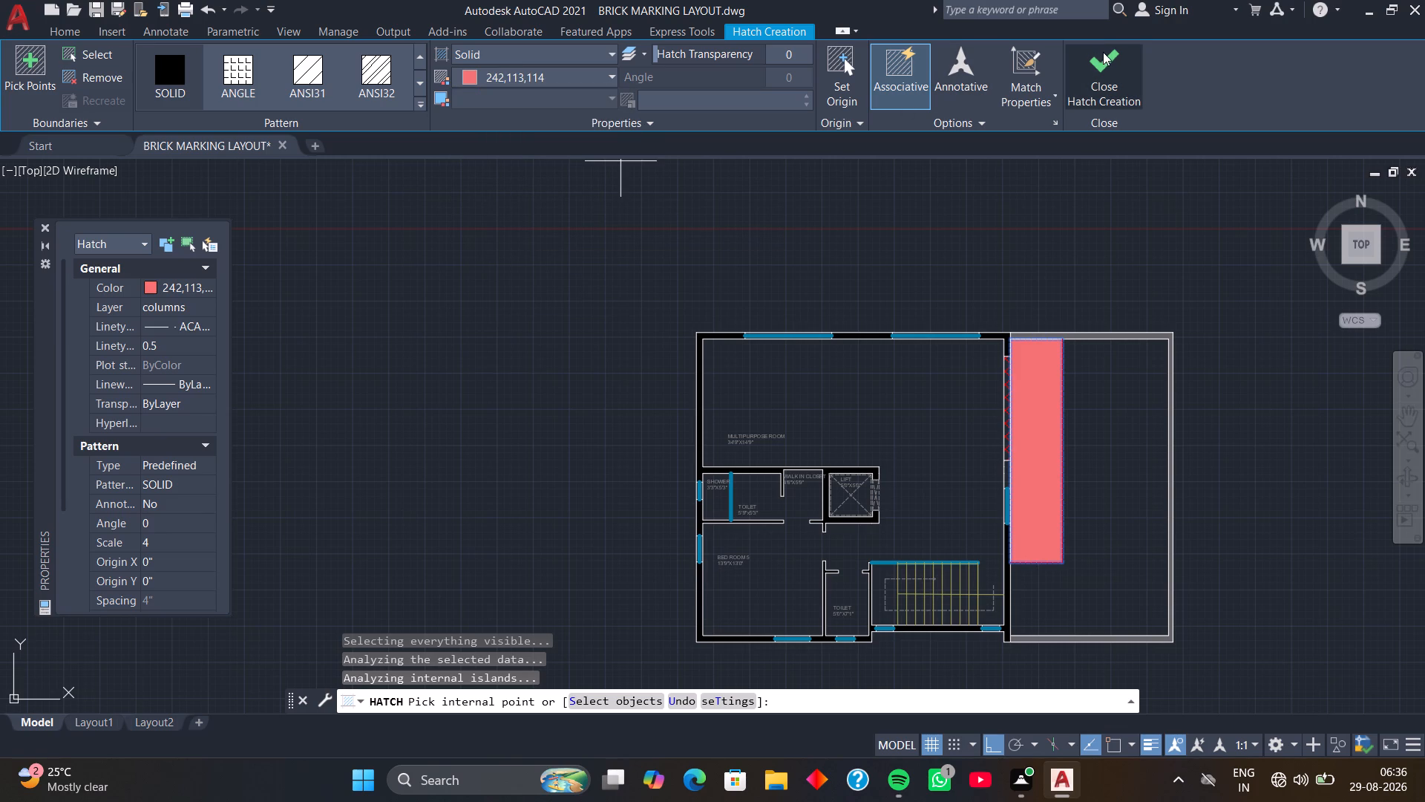
left_click(1102, 55)
Copy the crosshatched column and its green marker from the living hall's north wall, beside the 14'-4" span, to the empty space outside BED ROOM 3's plan, near its north-west corner.
middle_click_drag(1021, 252, 888, 212)
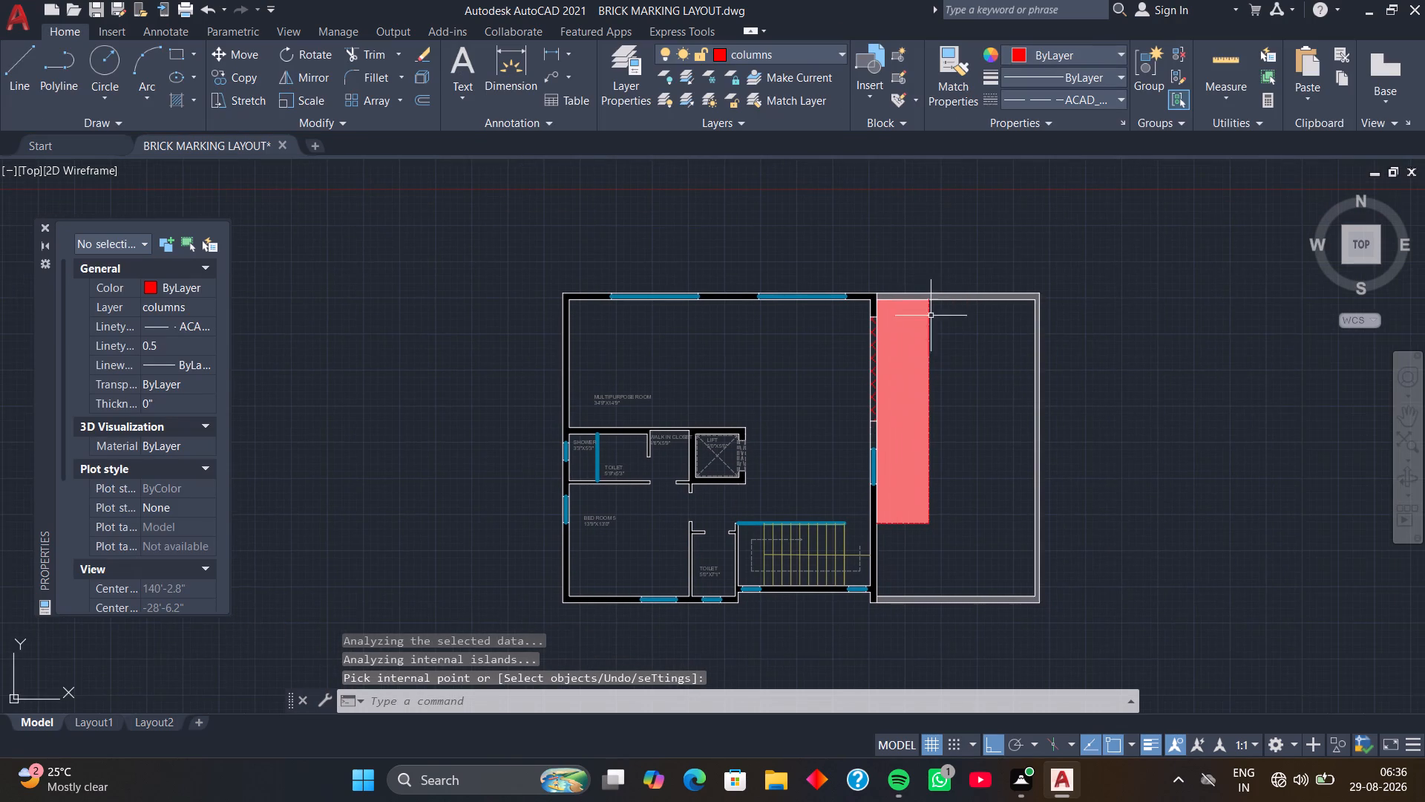
middle_click_drag(936, 327, 854, 267)
middle_click_drag(846, 315, 771, 353)
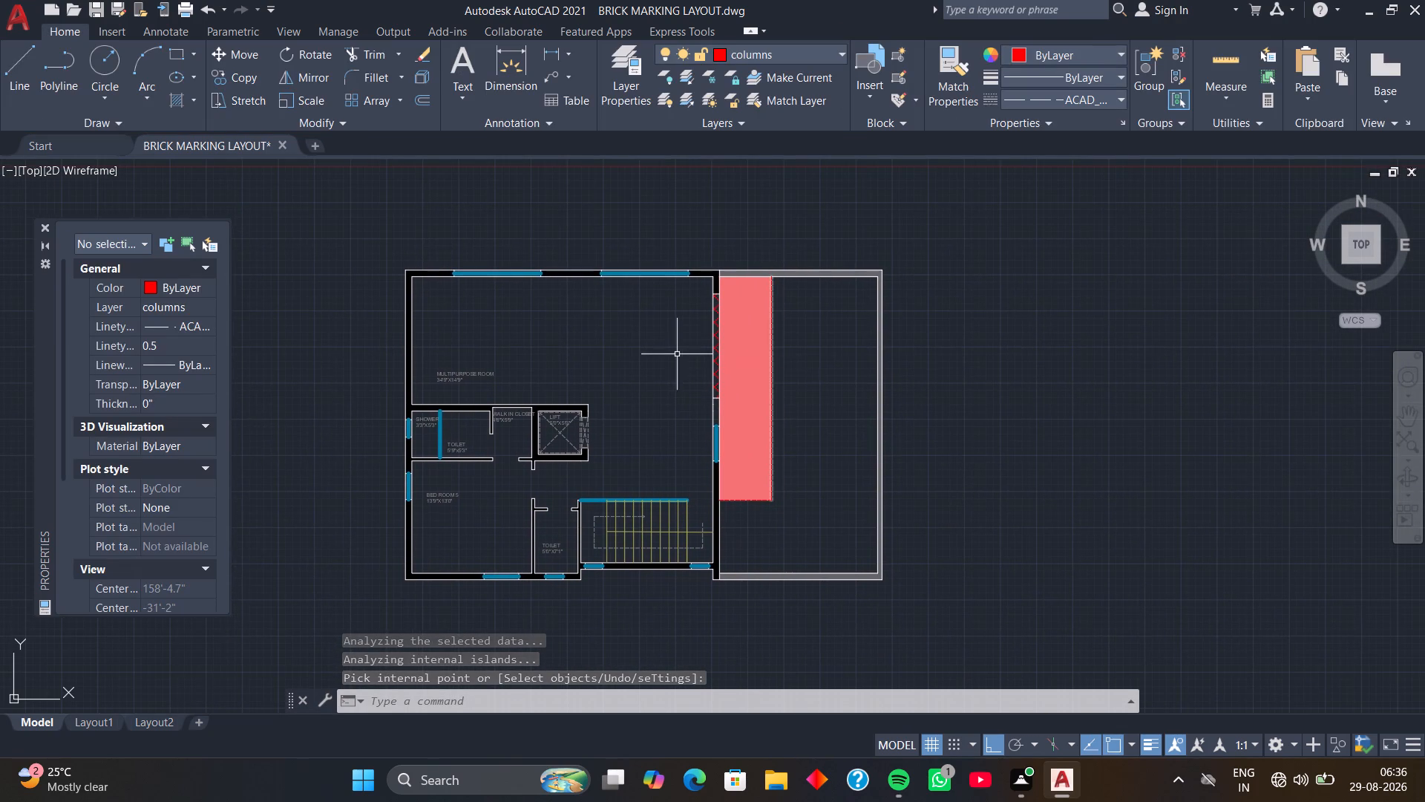
middle_click_drag(671, 348, 787, 385)
scroll(756, 316, "down", 2)
middle_click_drag(727, 253, 771, 428)
middle_click_drag(737, 254, 736, 313)
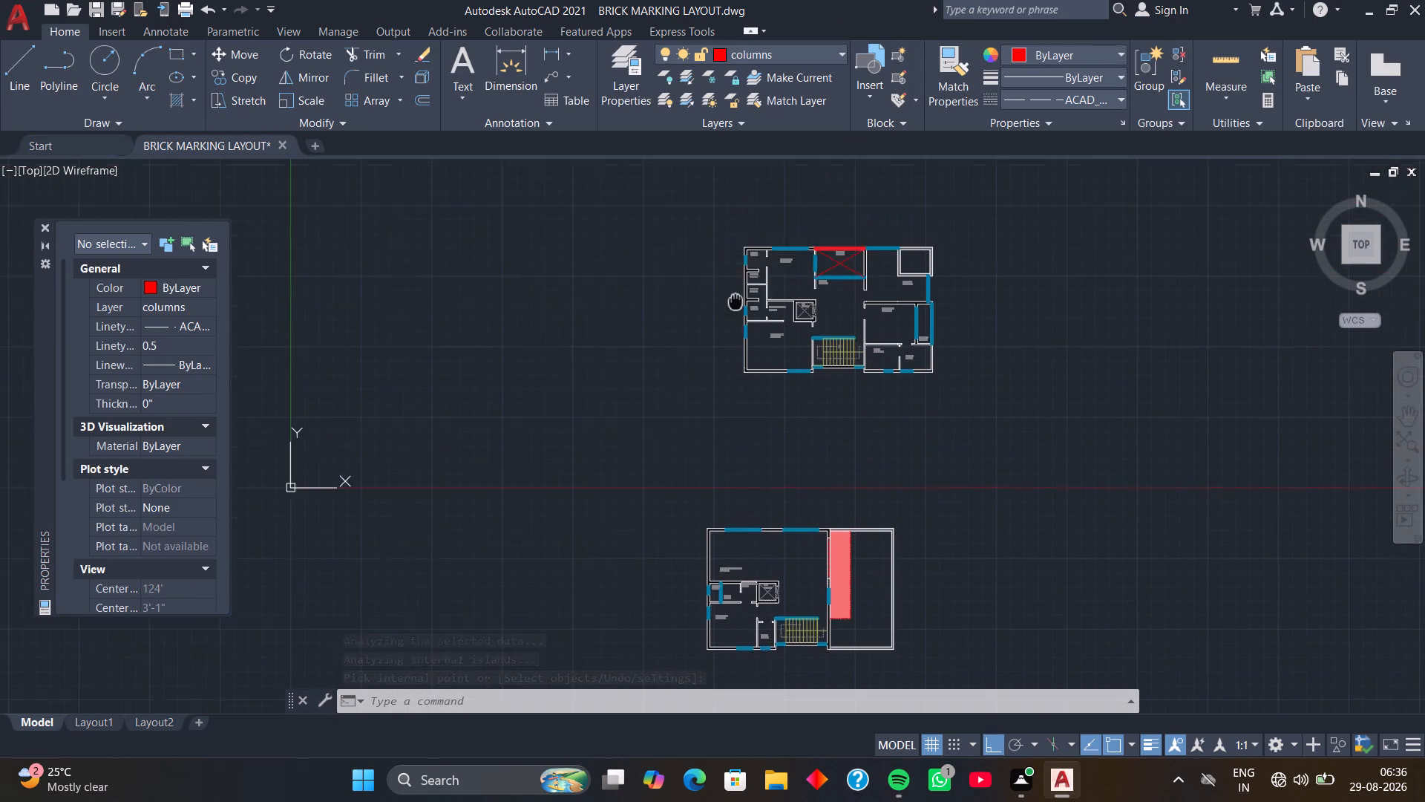
middle_click_drag(736, 313, 737, 483)
scroll(839, 250, "up", 2)
middle_click_drag(833, 242, 818, 314)
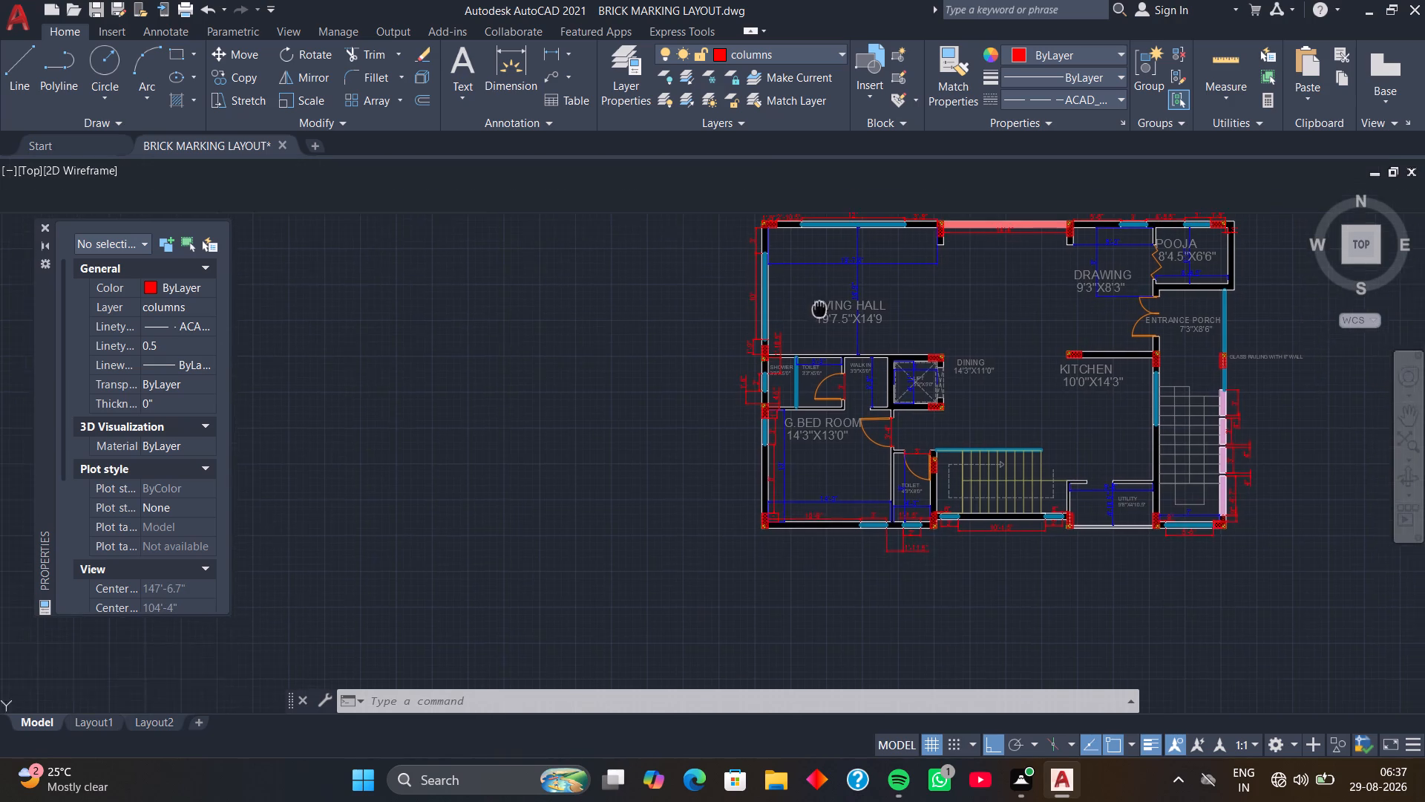
middle_click_drag(818, 314, 806, 376)
scroll(883, 321, "up", 3)
middle_click_drag(940, 268, 789, 364)
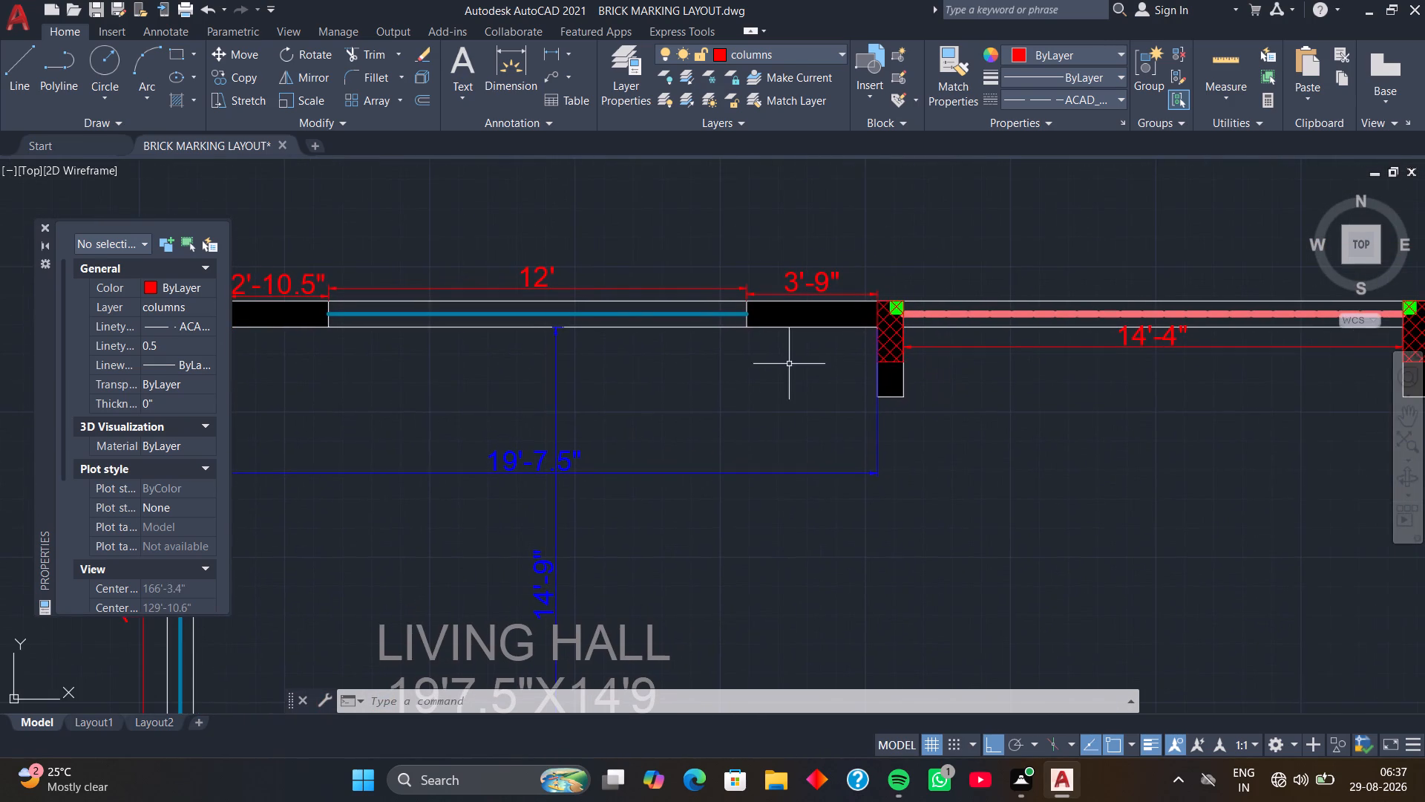
left_click(854, 277)
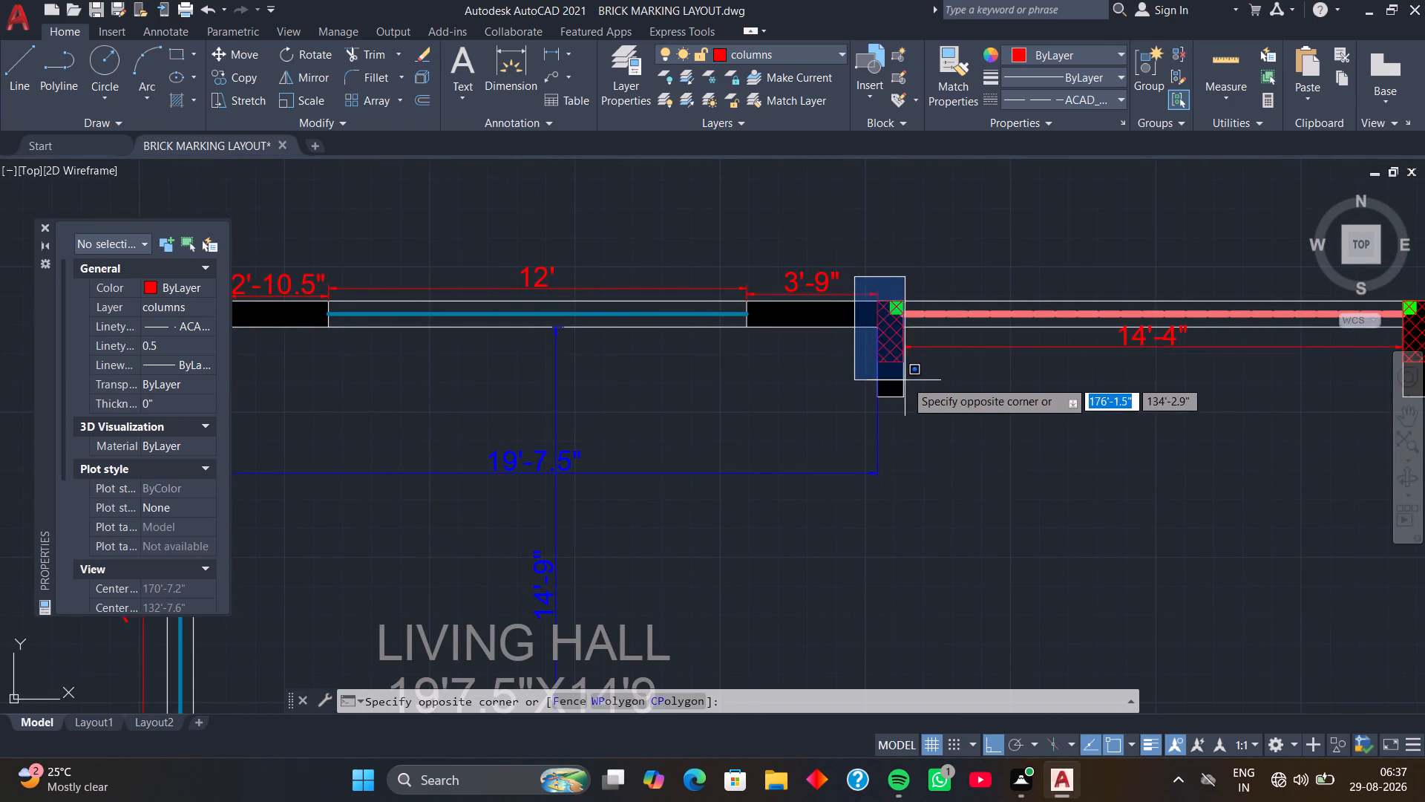
left_click(916, 382)
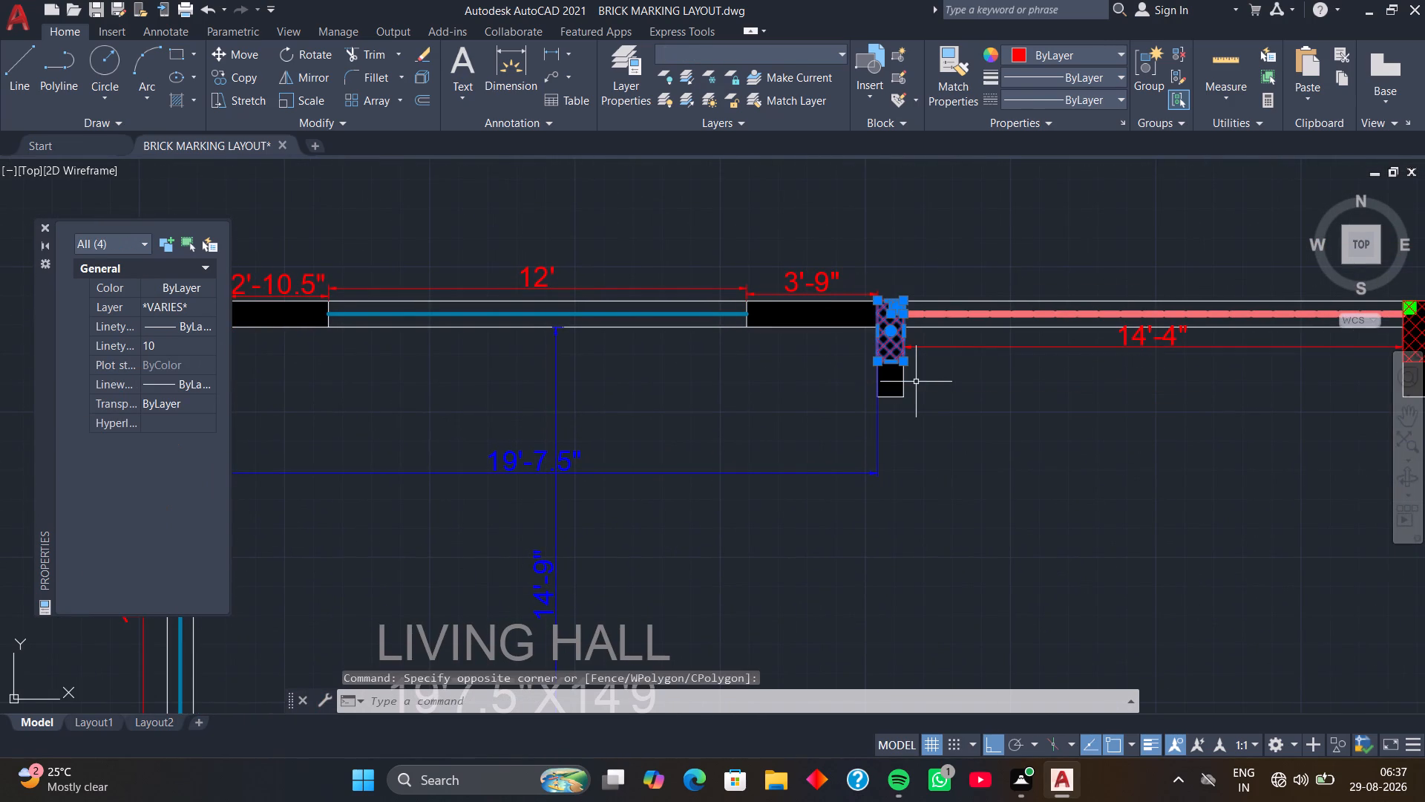
type("CO")
key("space")
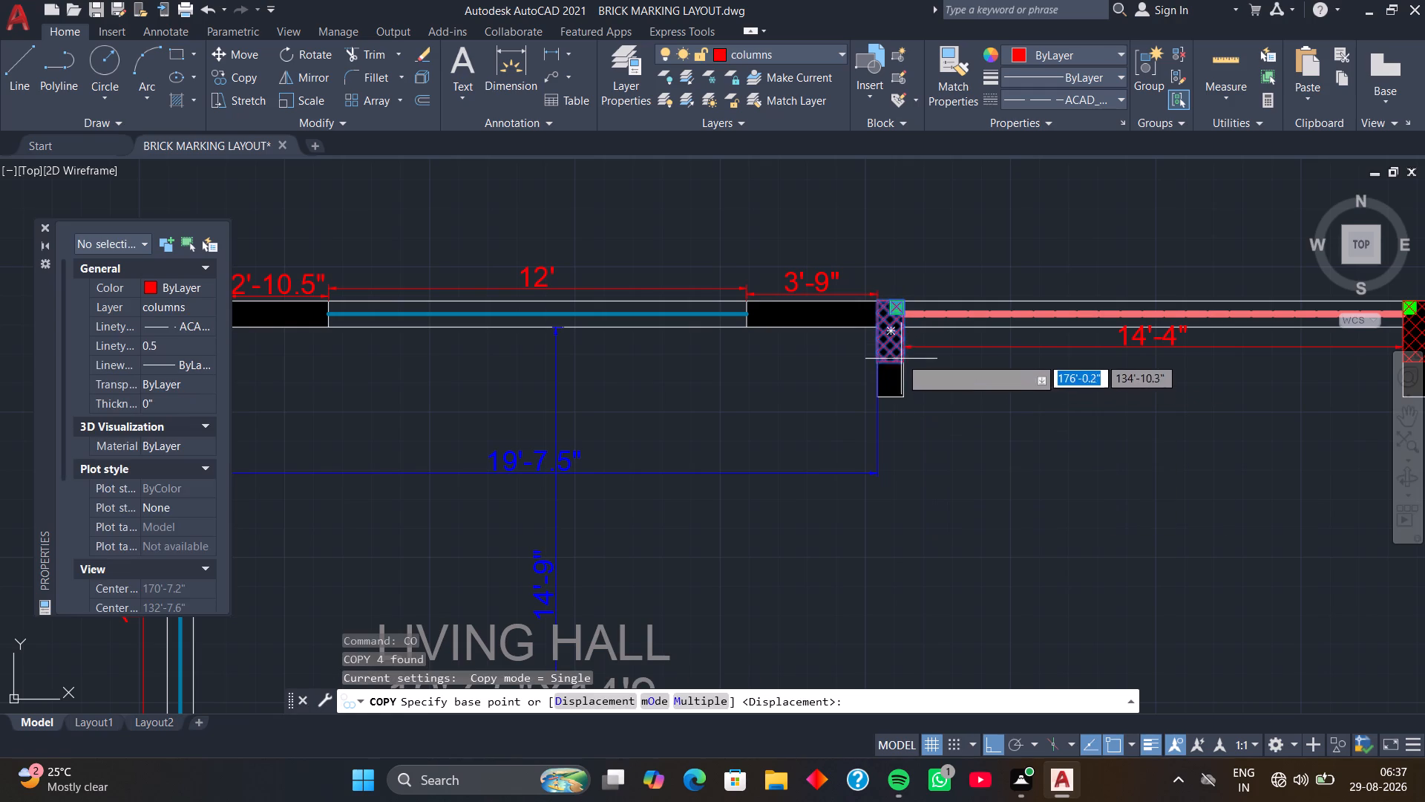
left_click(901, 301)
scroll(831, 412, "down", 3)
middle_click_drag(839, 471, 836, 466)
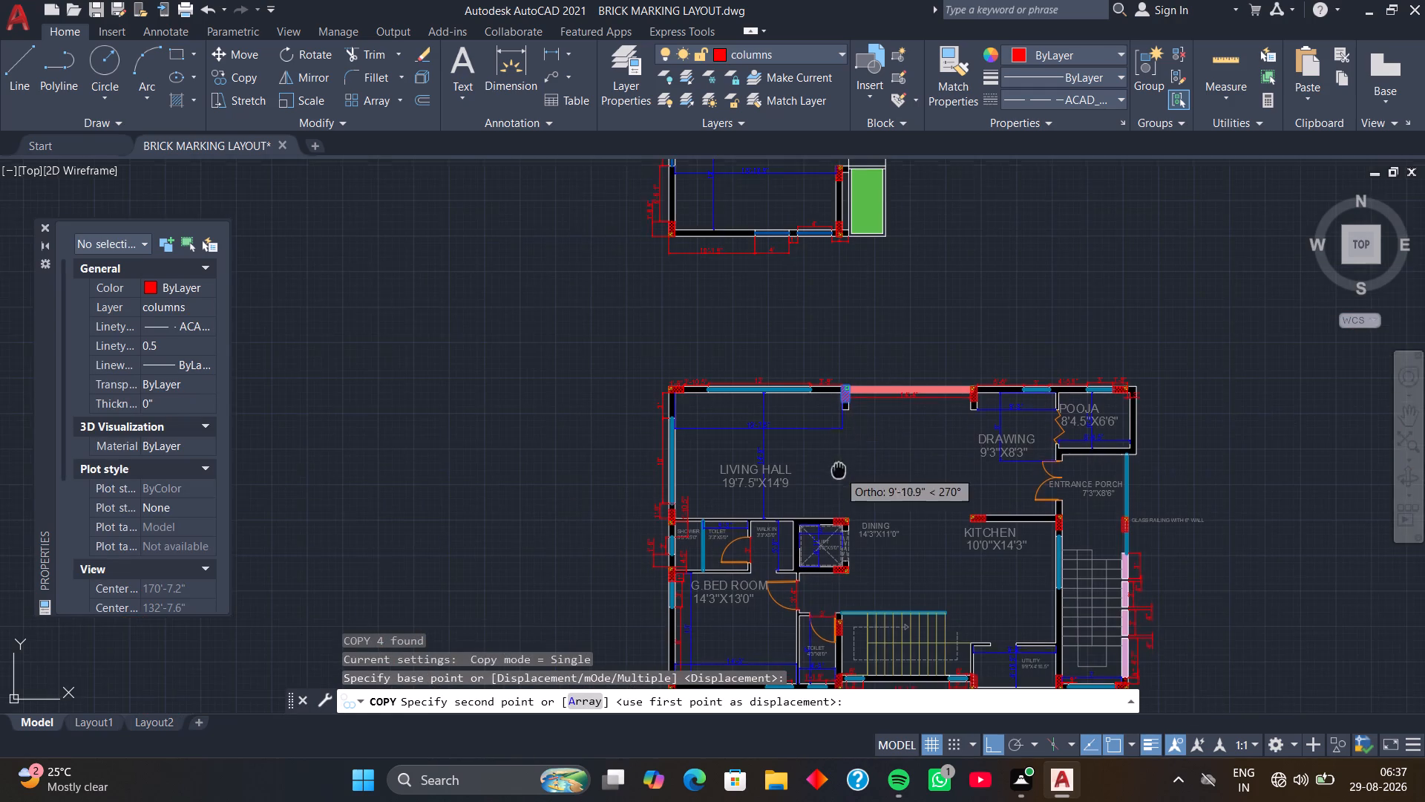
middle_click_drag(836, 466, 821, 401)
key("F8")
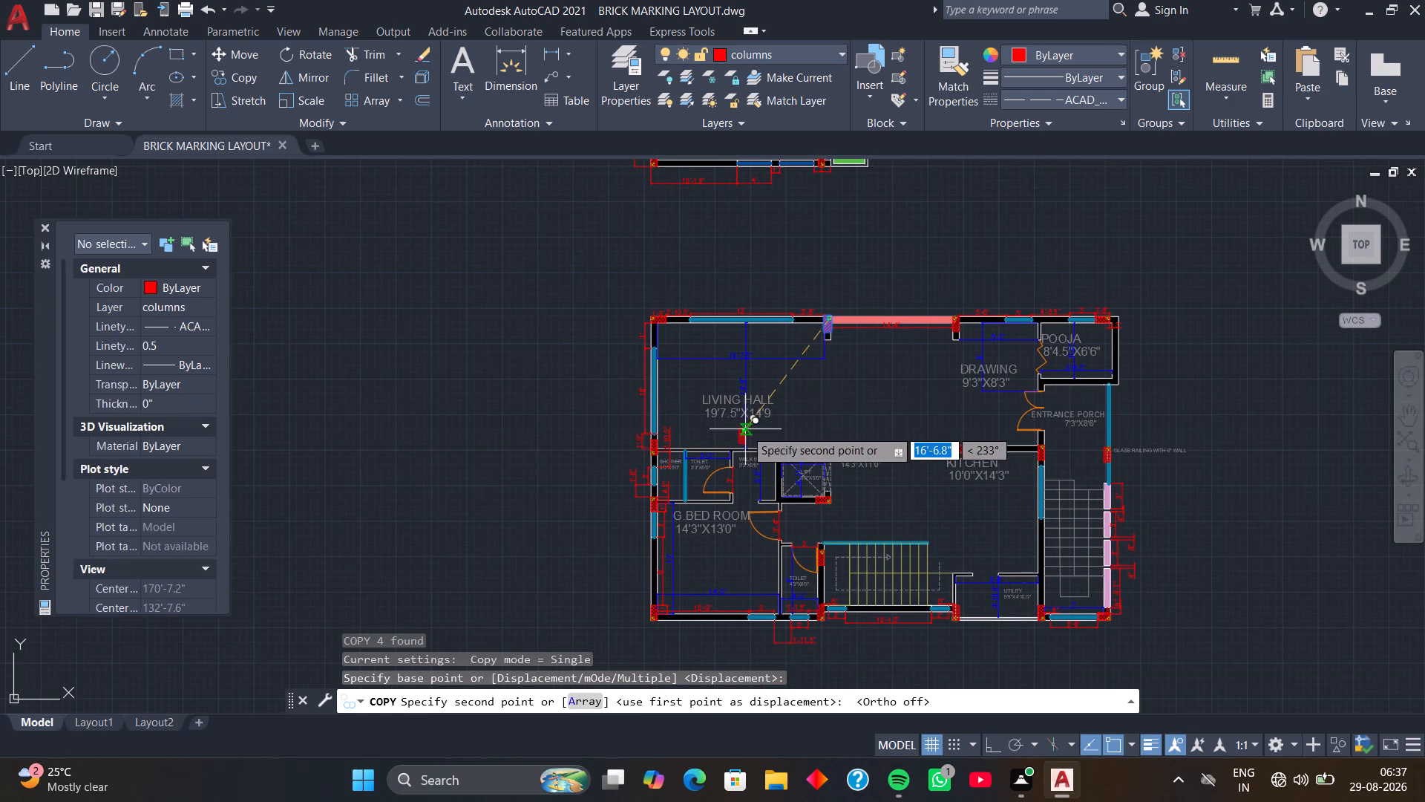
middle_click_drag(745, 429, 797, 245)
middle_click_drag(726, 502, 783, 268)
middle_click_drag(732, 411, 858, 311)
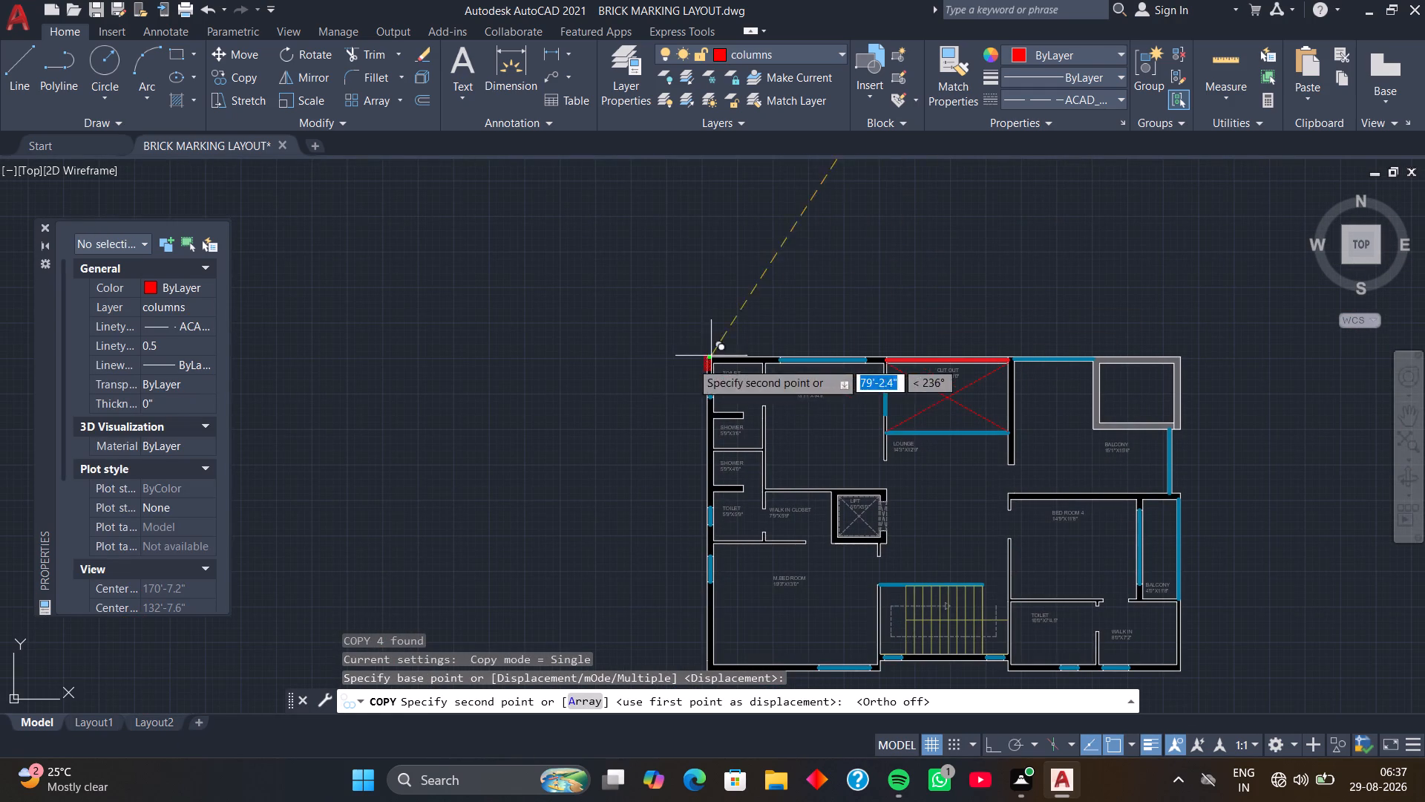
left_click(671, 351)
Rotate the copied crosshatched column and its green marker 90° counterclockwise, outside BED ROOM 3's north-west corner.
scroll(670, 385, "up", 2)
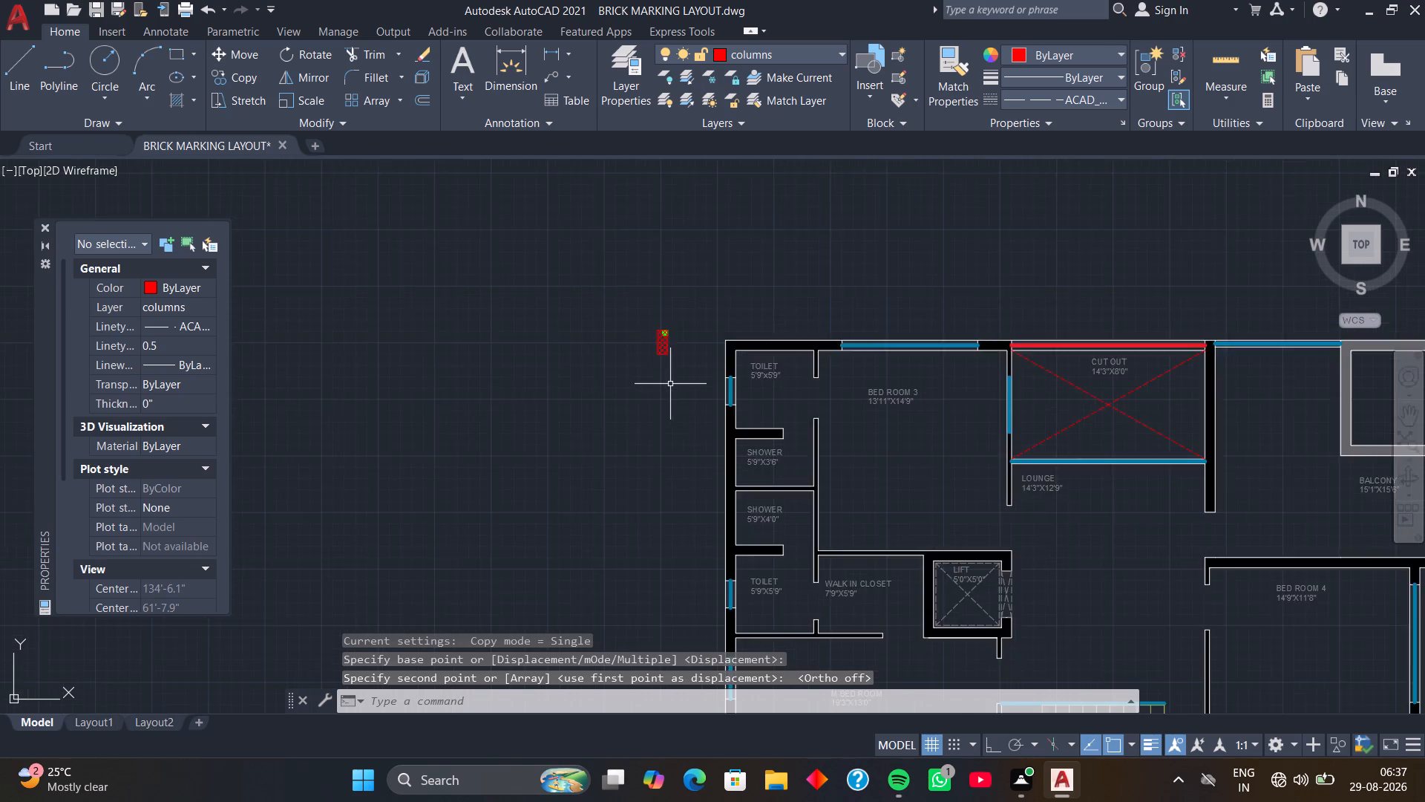
middle_click_drag(670, 358, 706, 365)
scroll(680, 358, "up", 1)
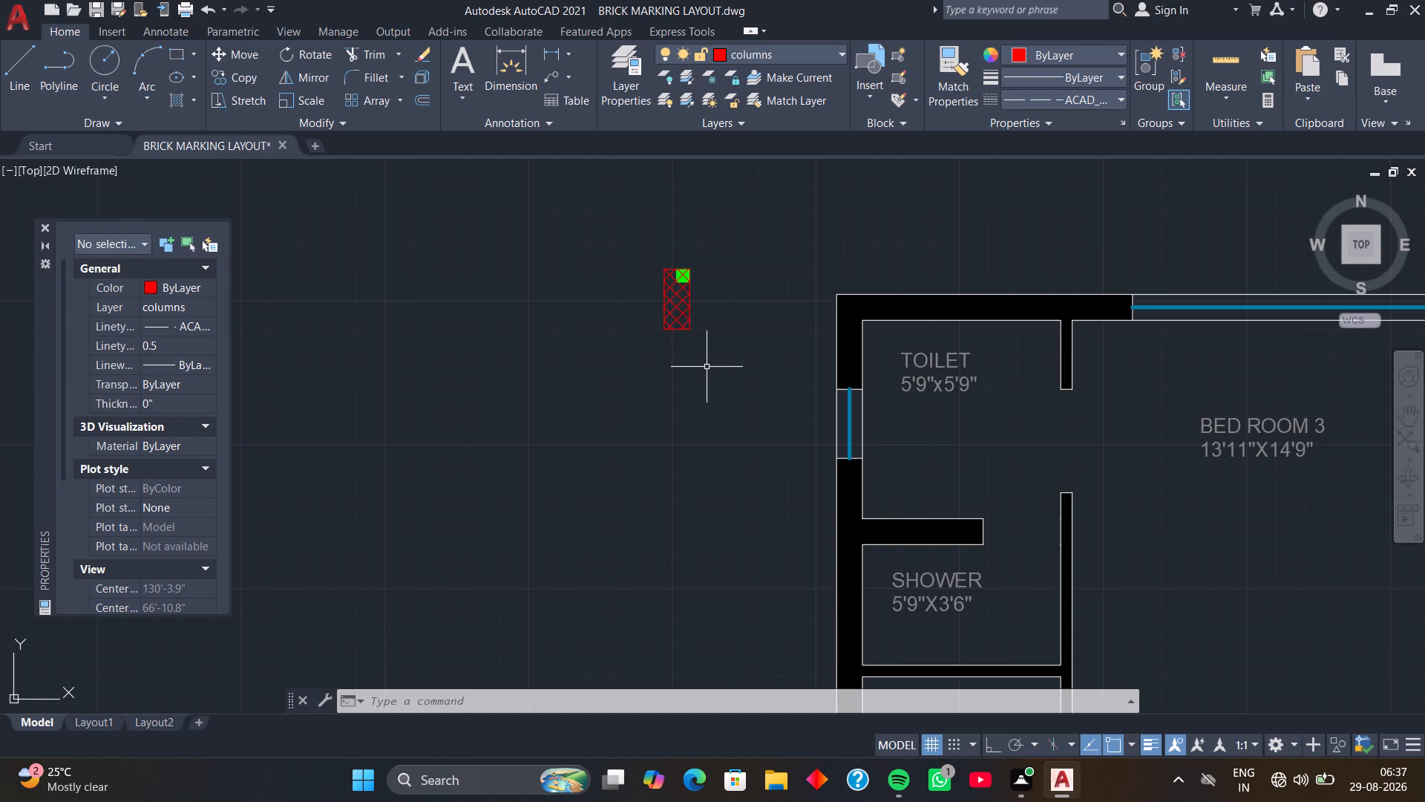
left_click(712, 219)
left_click(584, 372)
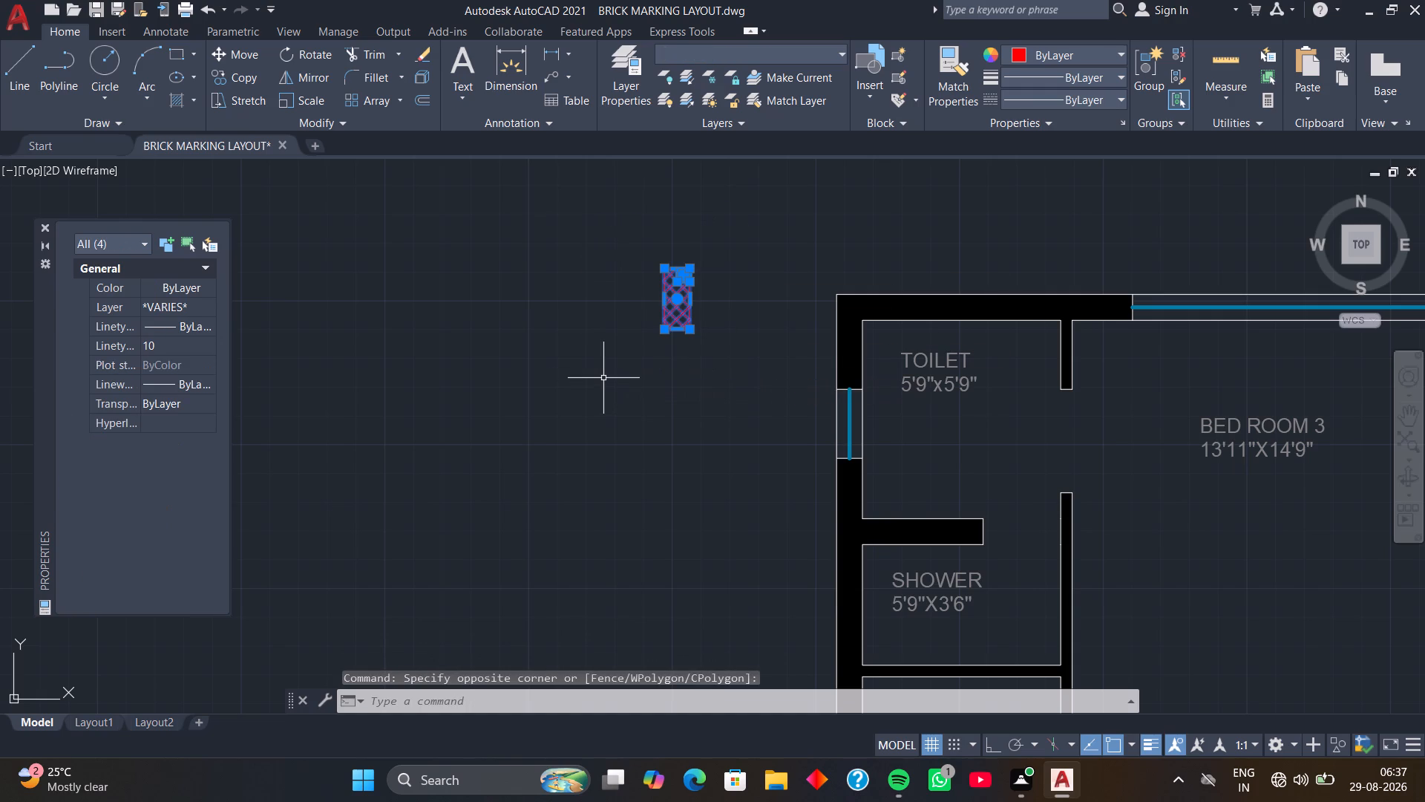
type("RO")
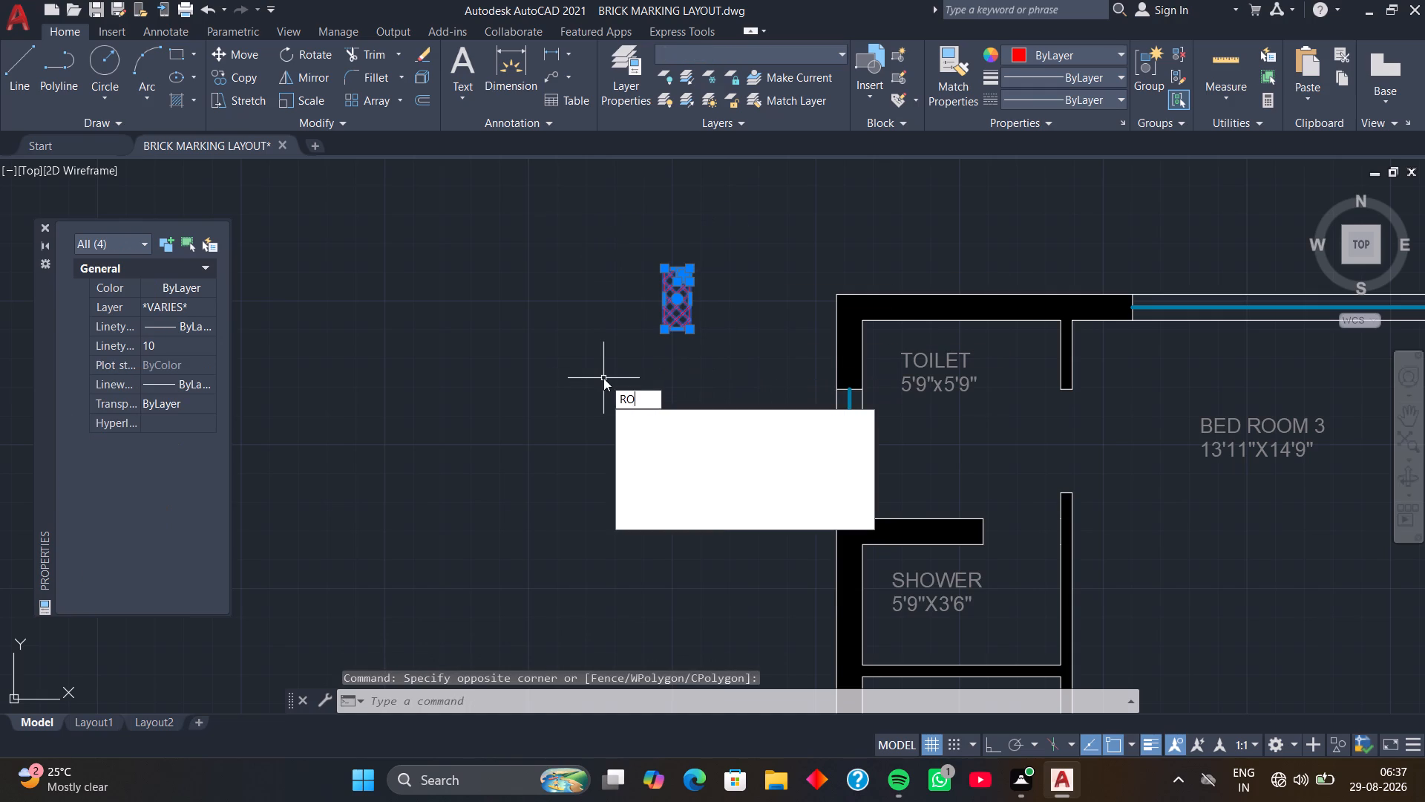
key("space")
left_click(664, 268)
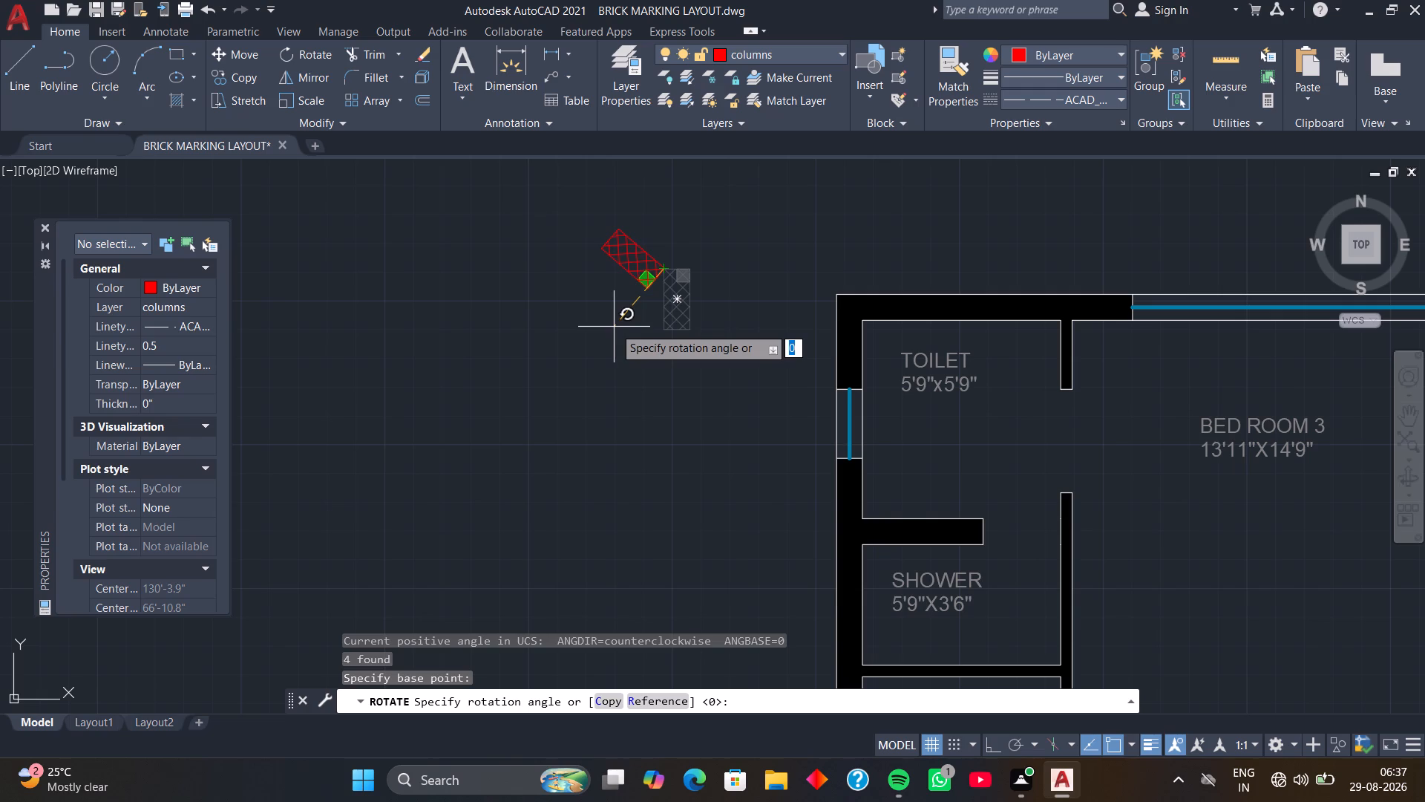
key("F8")
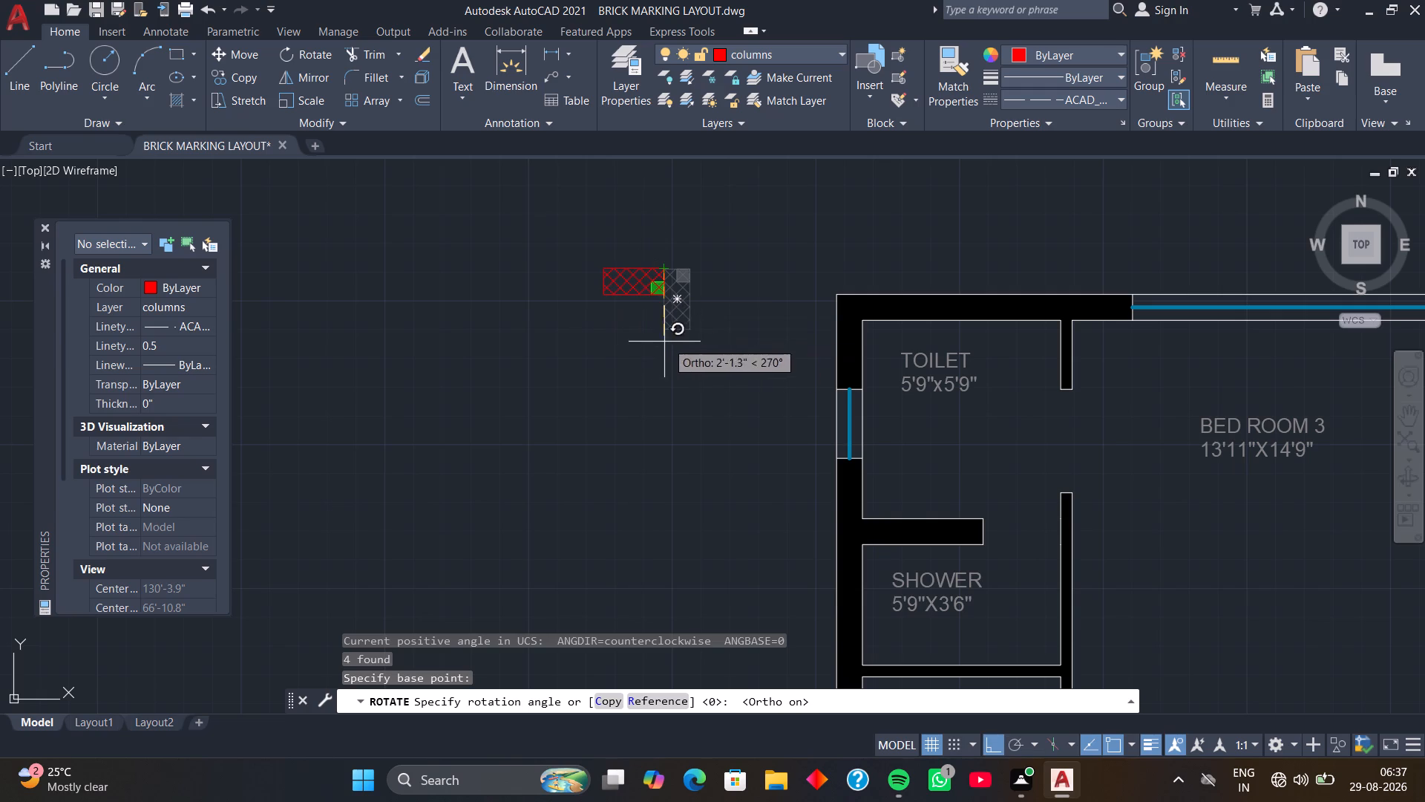
left_click(663, 212)
Copy the rotated column with its marker onto the outer north-west corner of the plan's walls, at the TOILET beside BED ROOM 3.
left_click(641, 223)
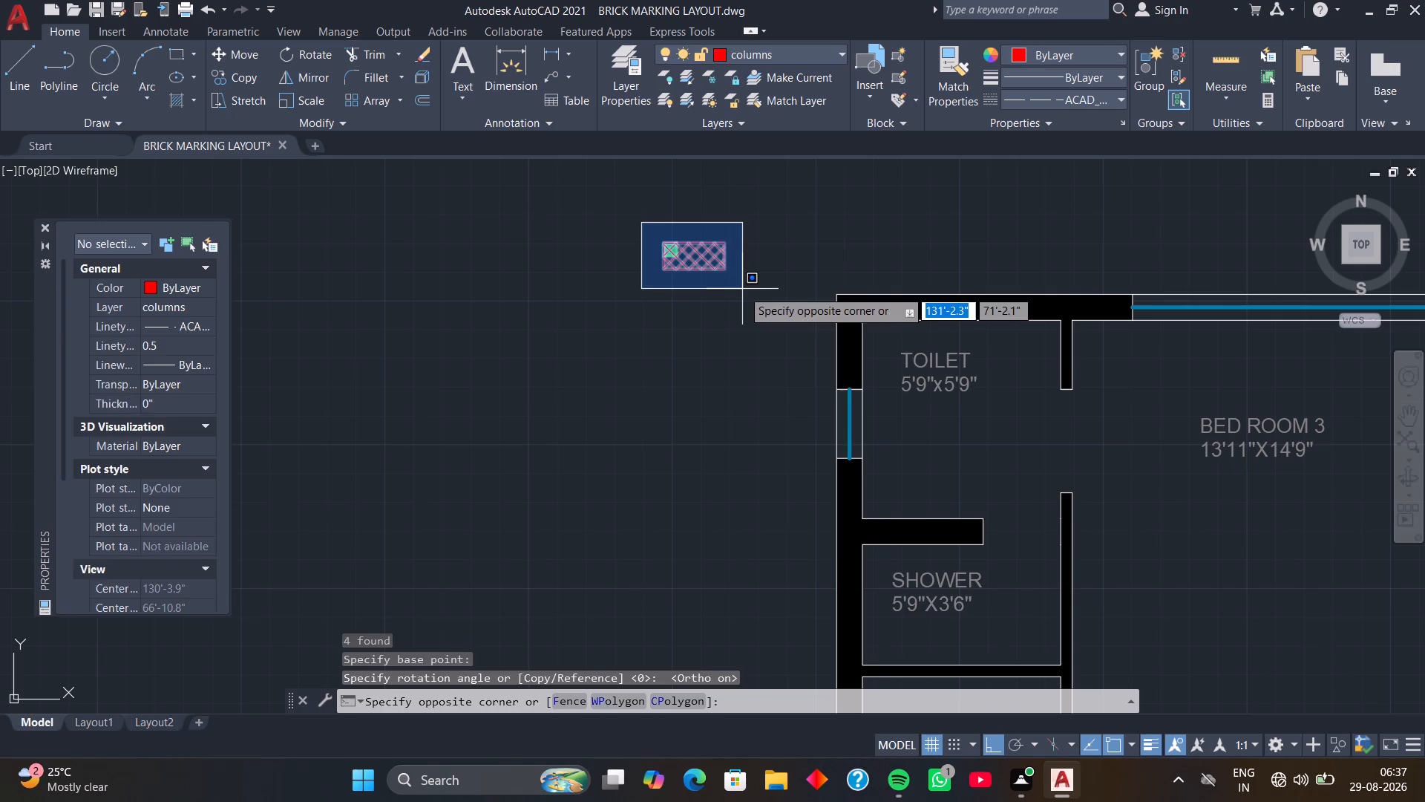
left_click(742, 290)
key("c")
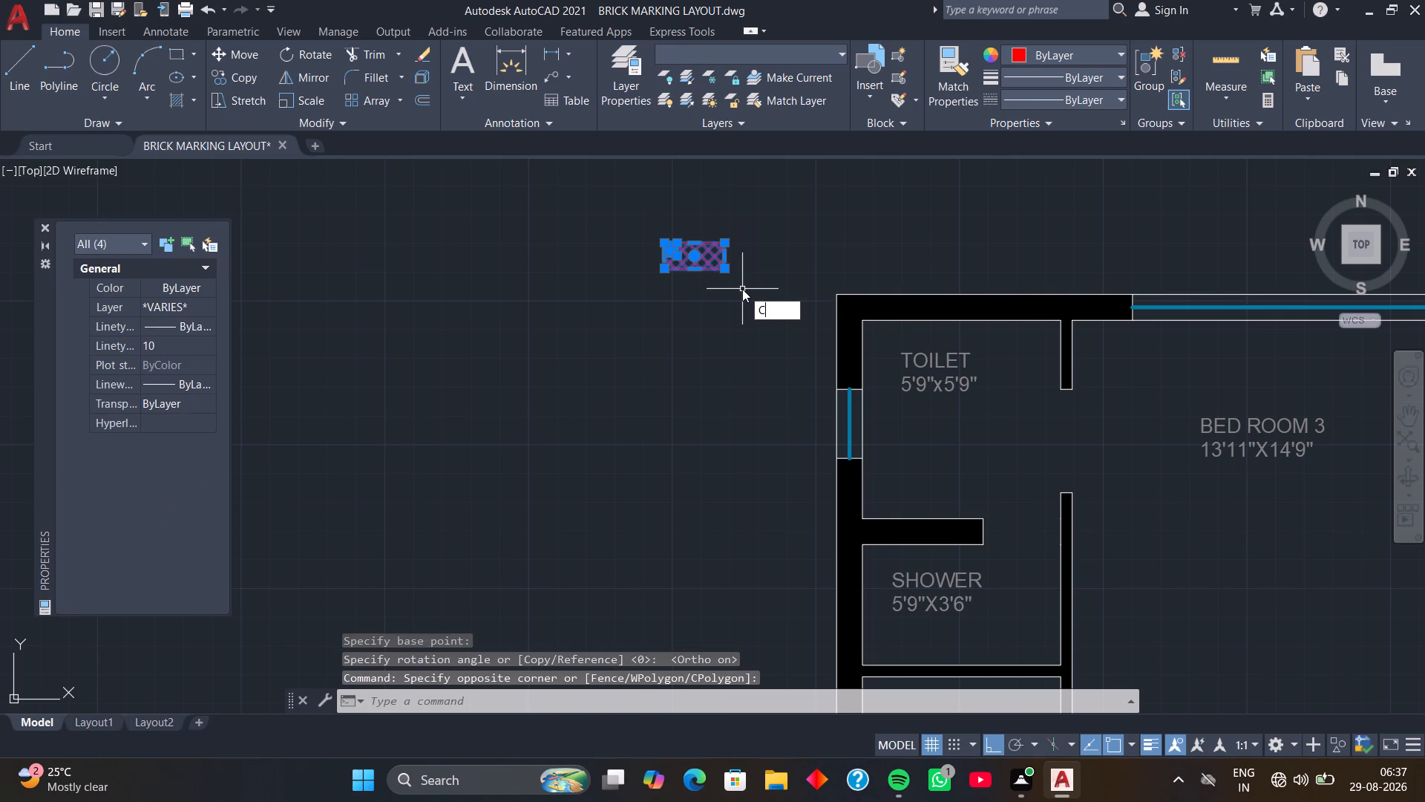
key("o")
key("space")
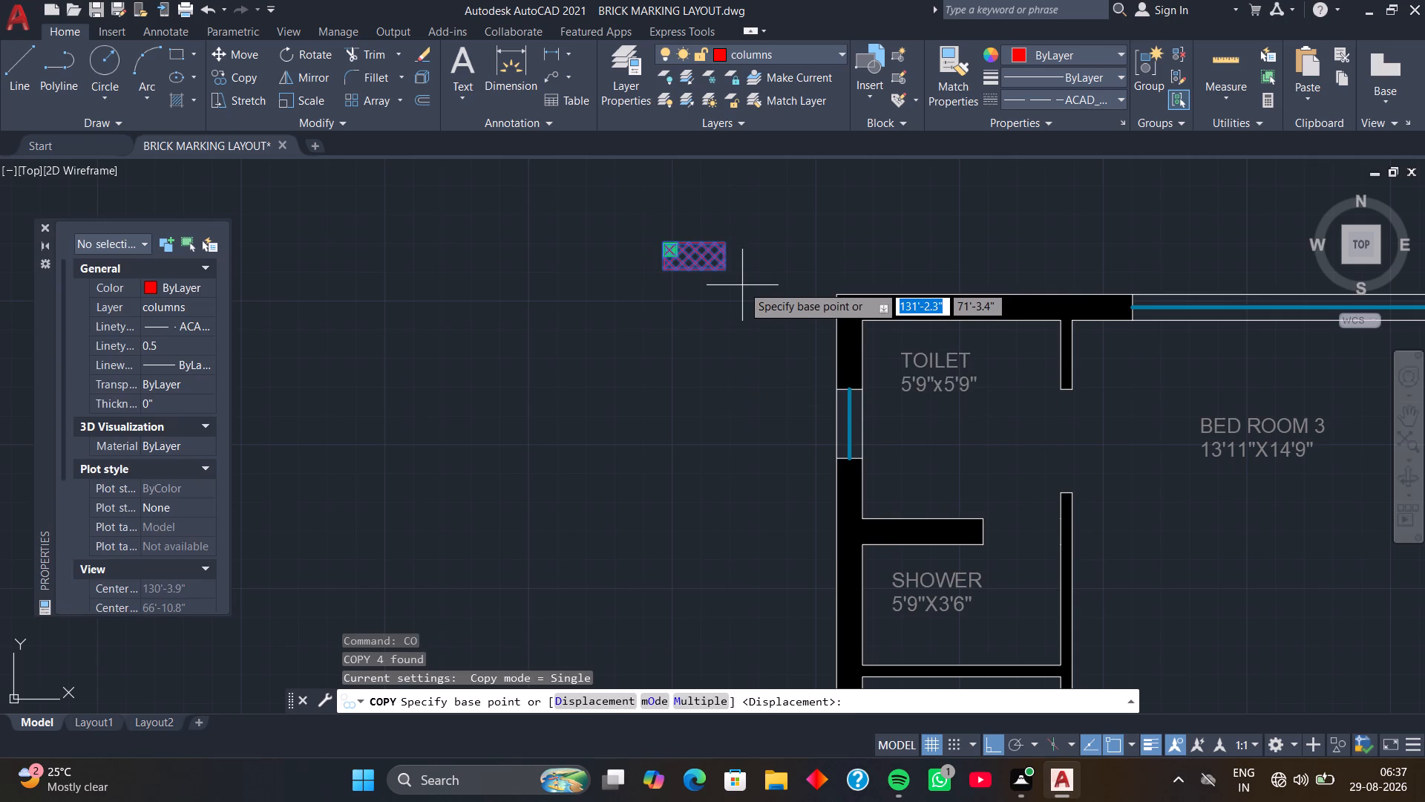
left_click_drag(708, 694, 707, 685)
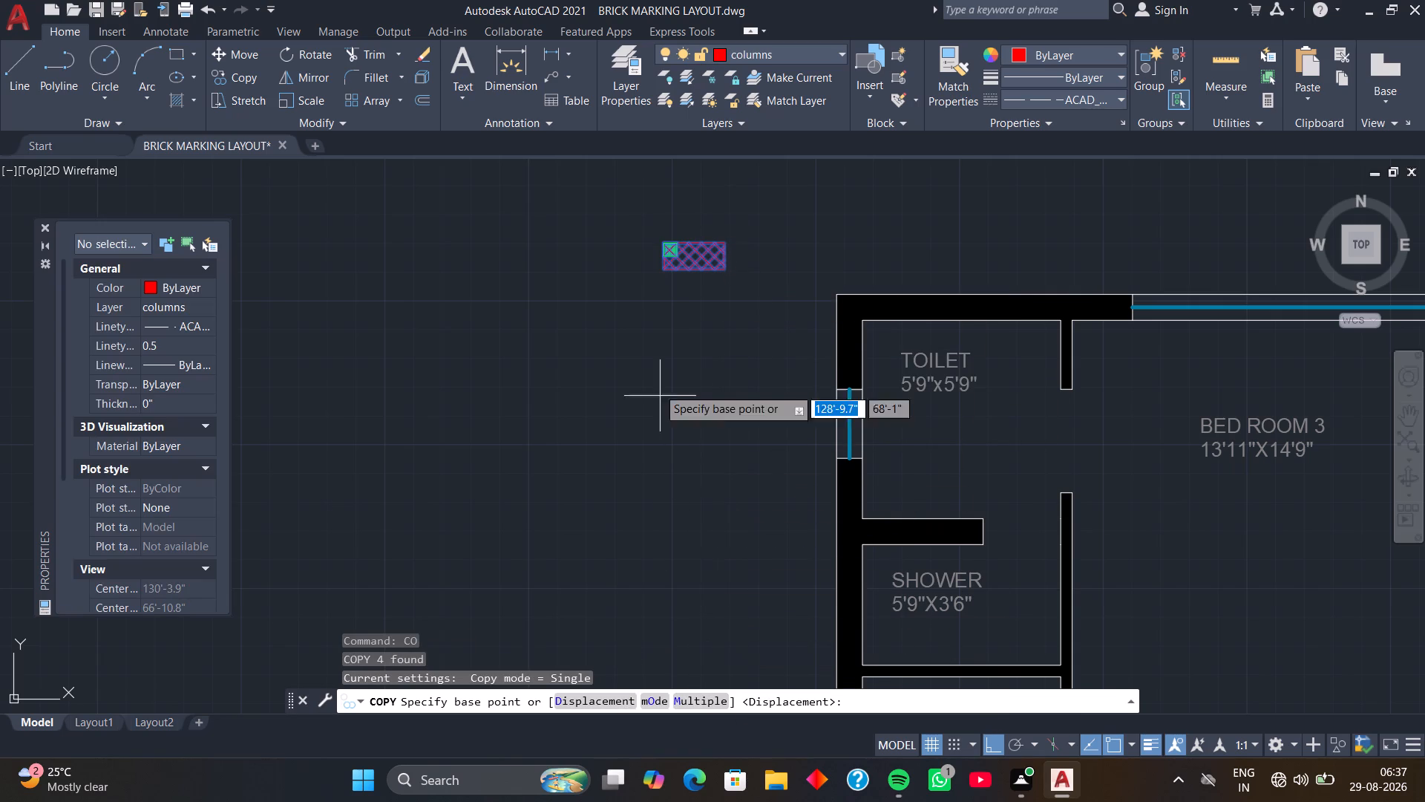
left_click(663, 241)
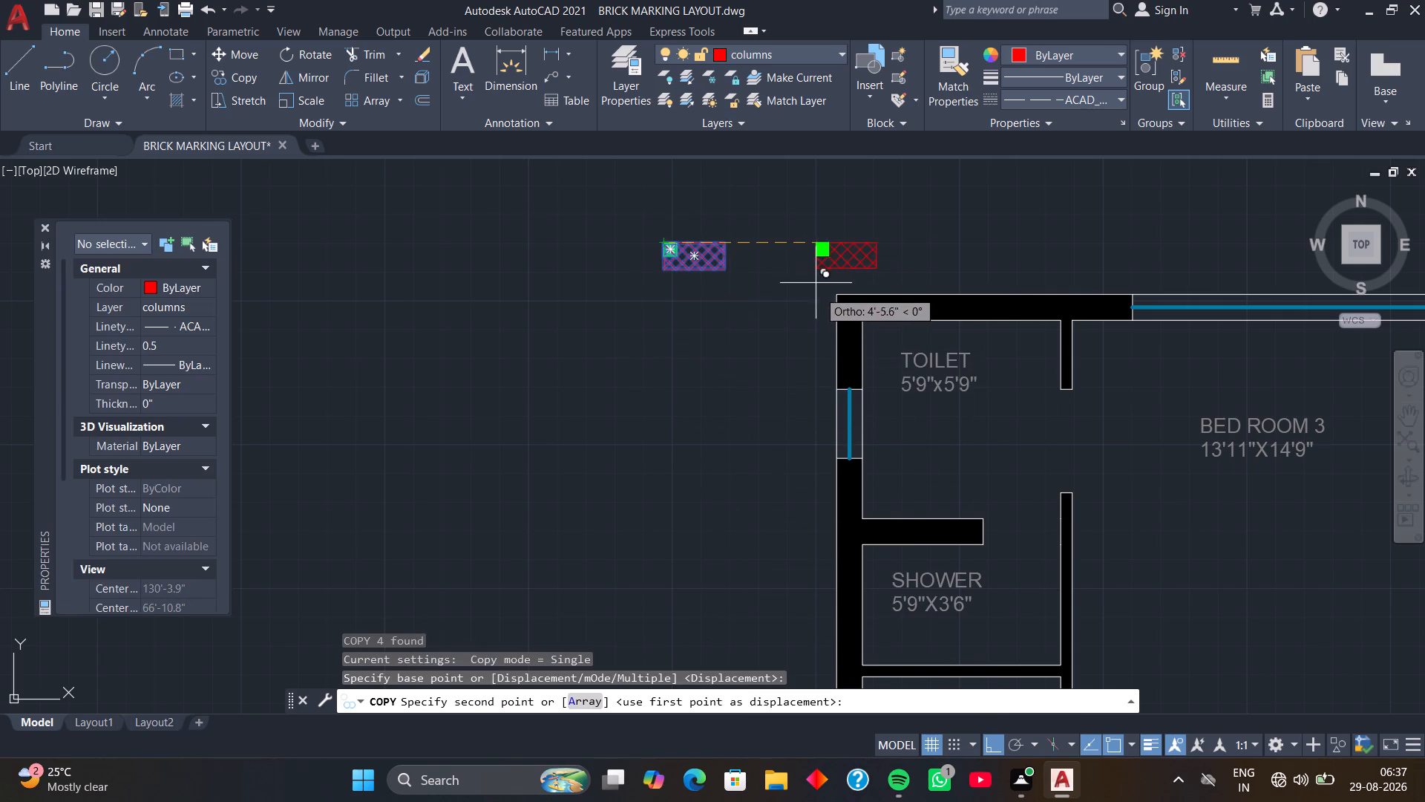
scroll(822, 300, "up", 3)
key("F8")
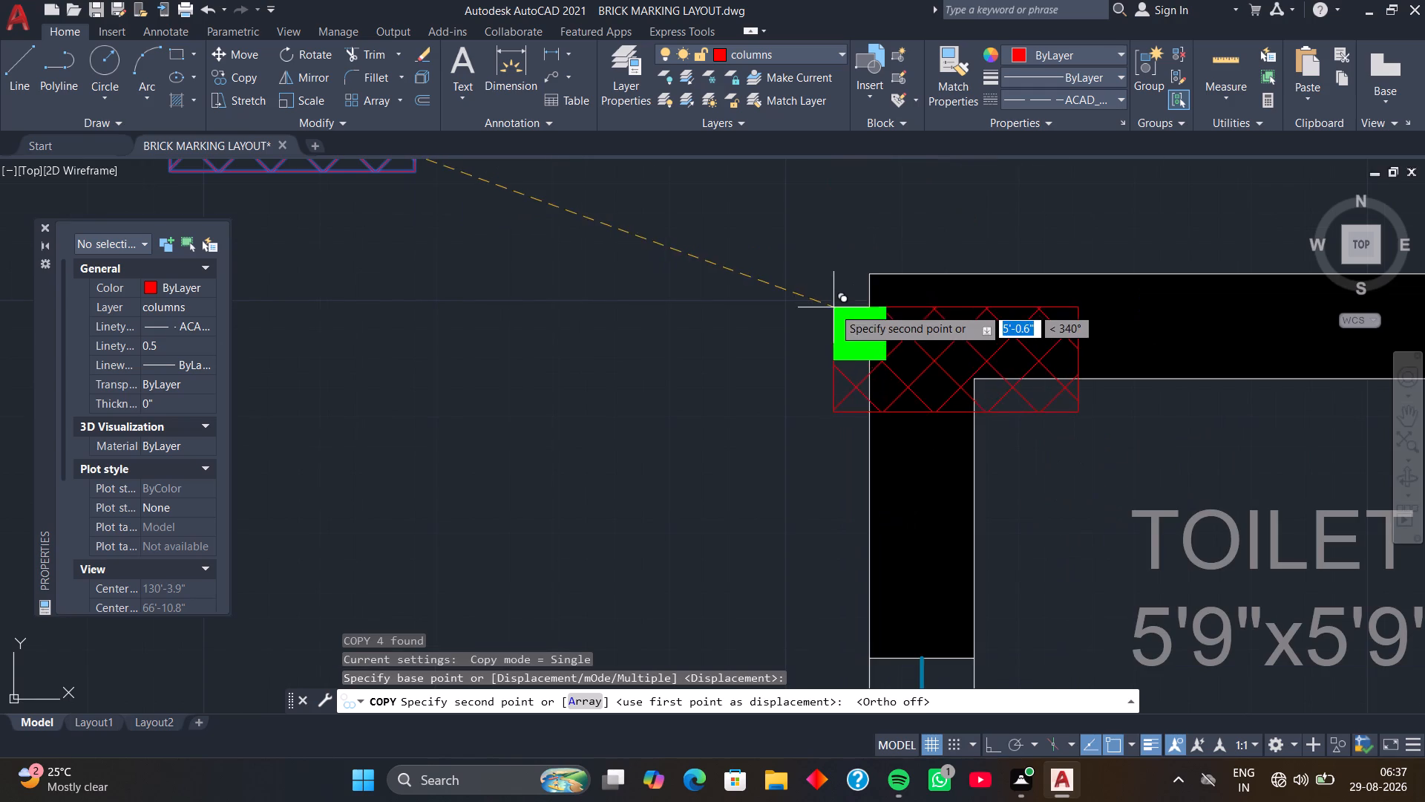
scroll(854, 277, "up", 2)
left_click(891, 264)
Copy the rotated column in Multiple mode outside the west wall: level with both TOILET cross walls beside the walk-in closet and M.BED ROOM's south-west corner.
scroll(829, 269, "down", 4)
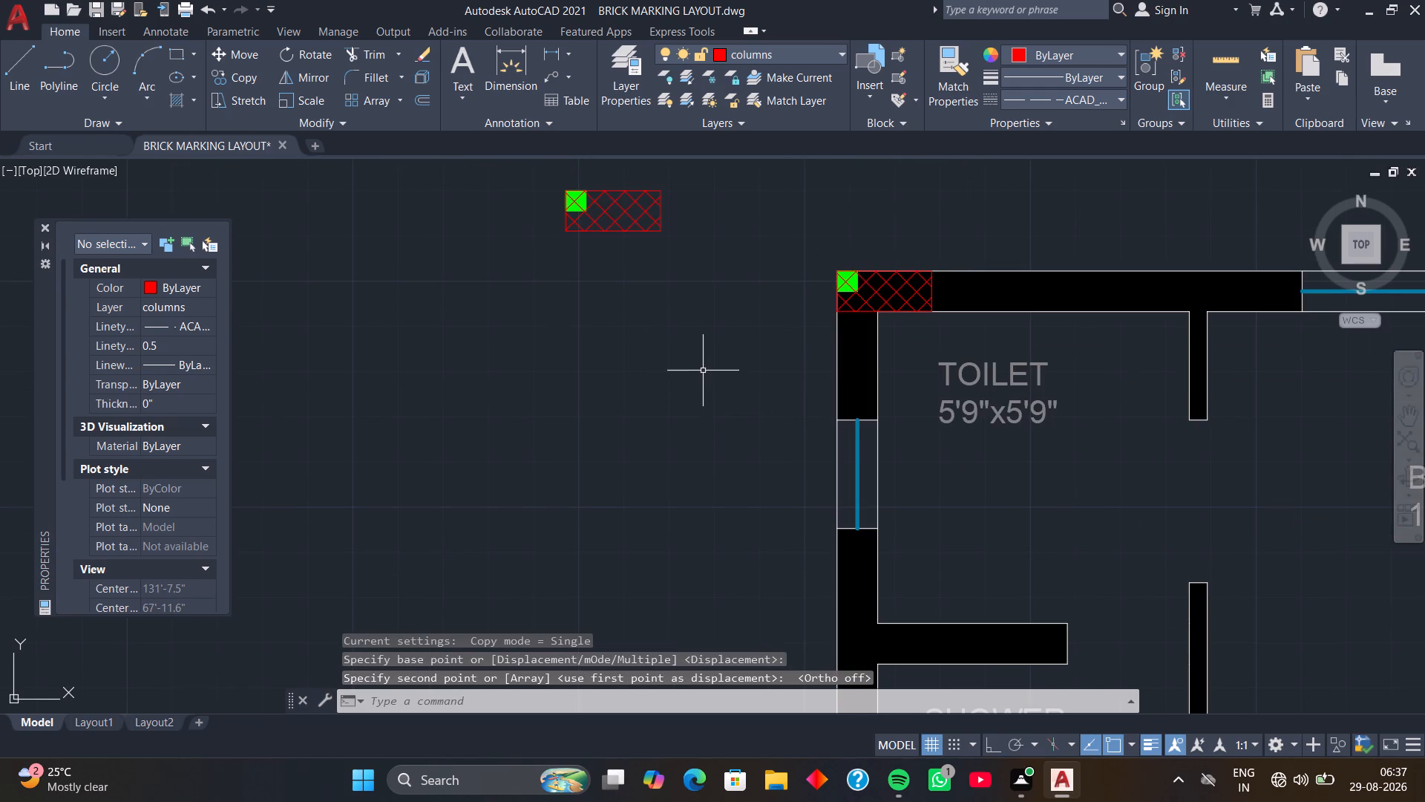
scroll(701, 327, "down", 1)
left_click(577, 218)
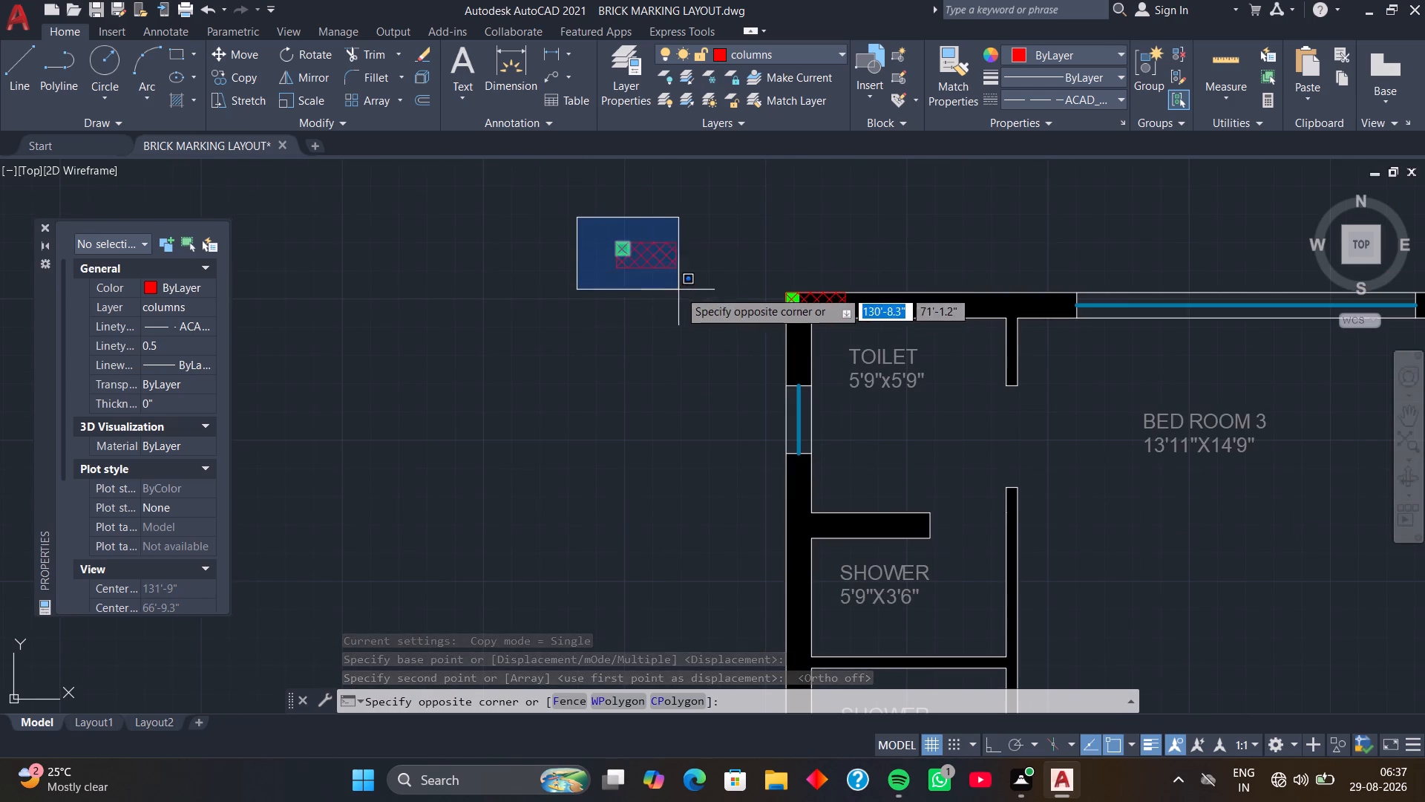
left_click(708, 296)
key("c")
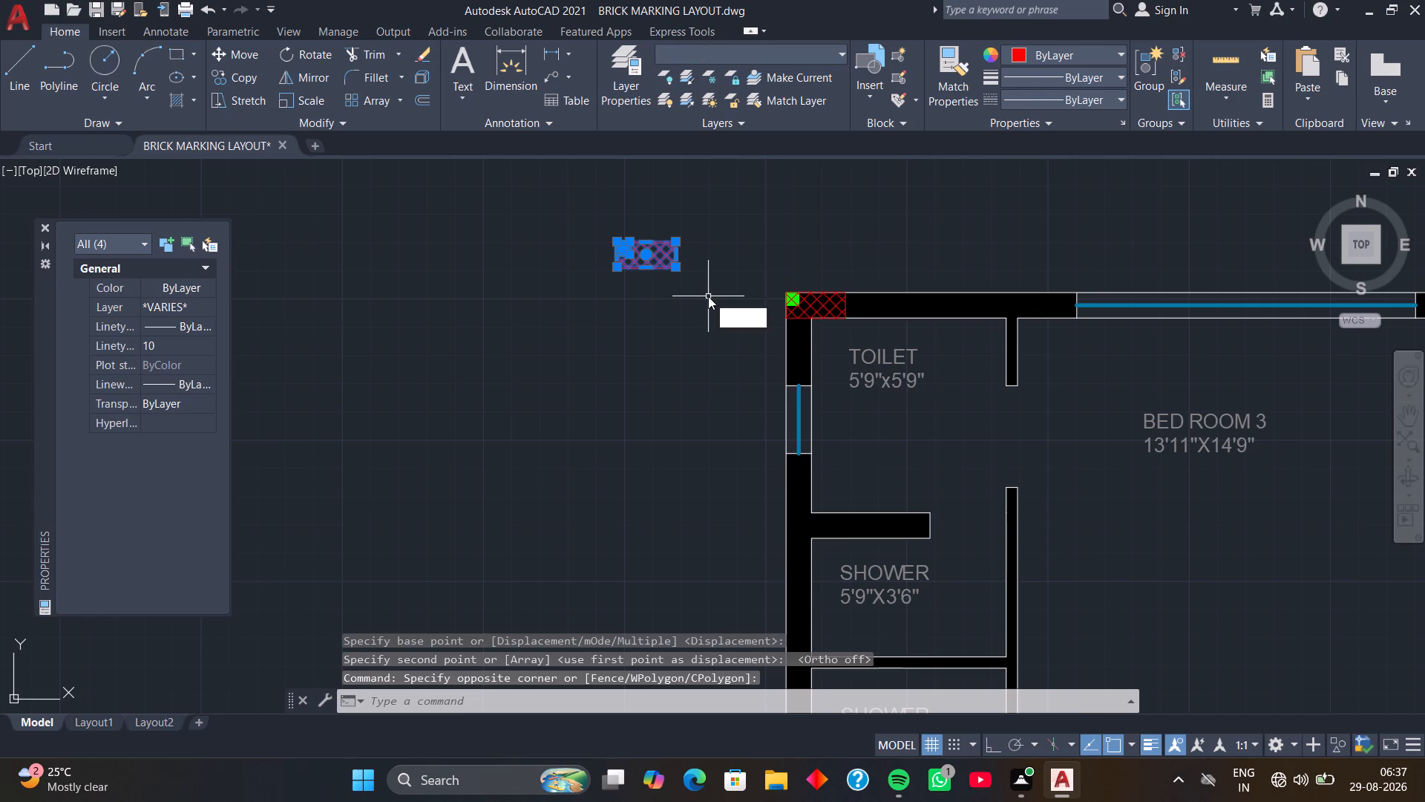
type("O")
key("space")
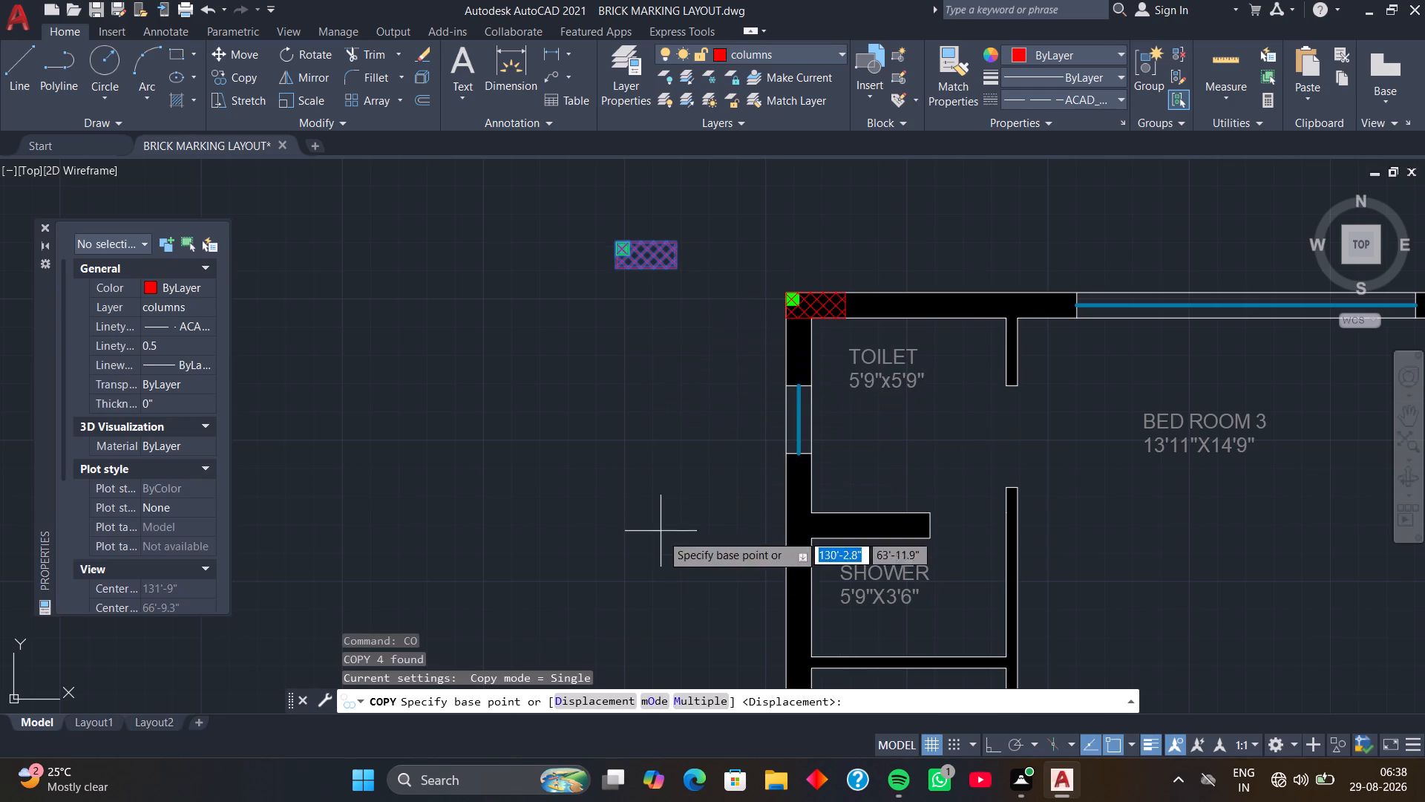
left_click_drag(702, 702, 701, 694)
scroll(596, 258, "up", 3)
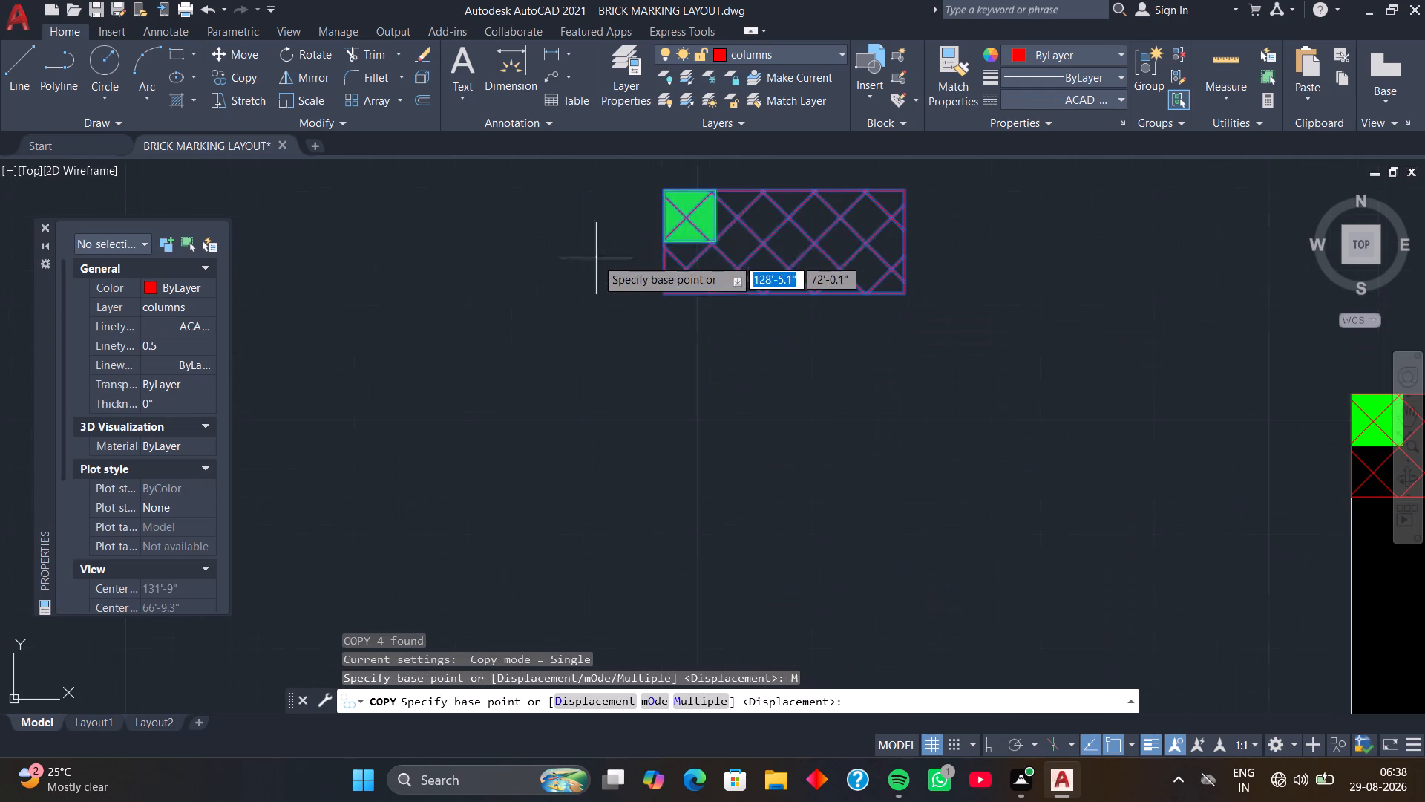
left_click(661, 192)
scroll(846, 331, "down", 2)
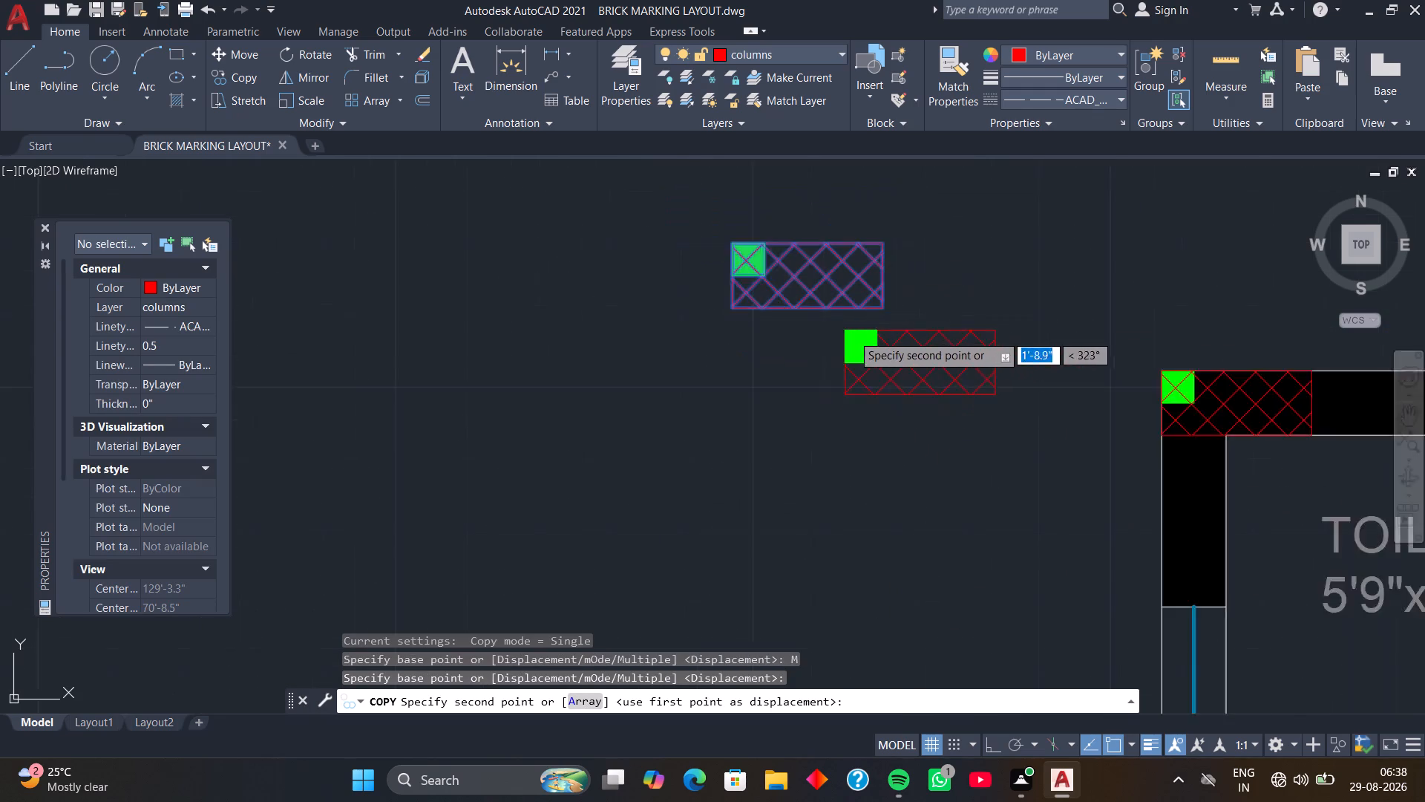
scroll(852, 334, "down", 2)
middle_click_drag(862, 357, 655, 269)
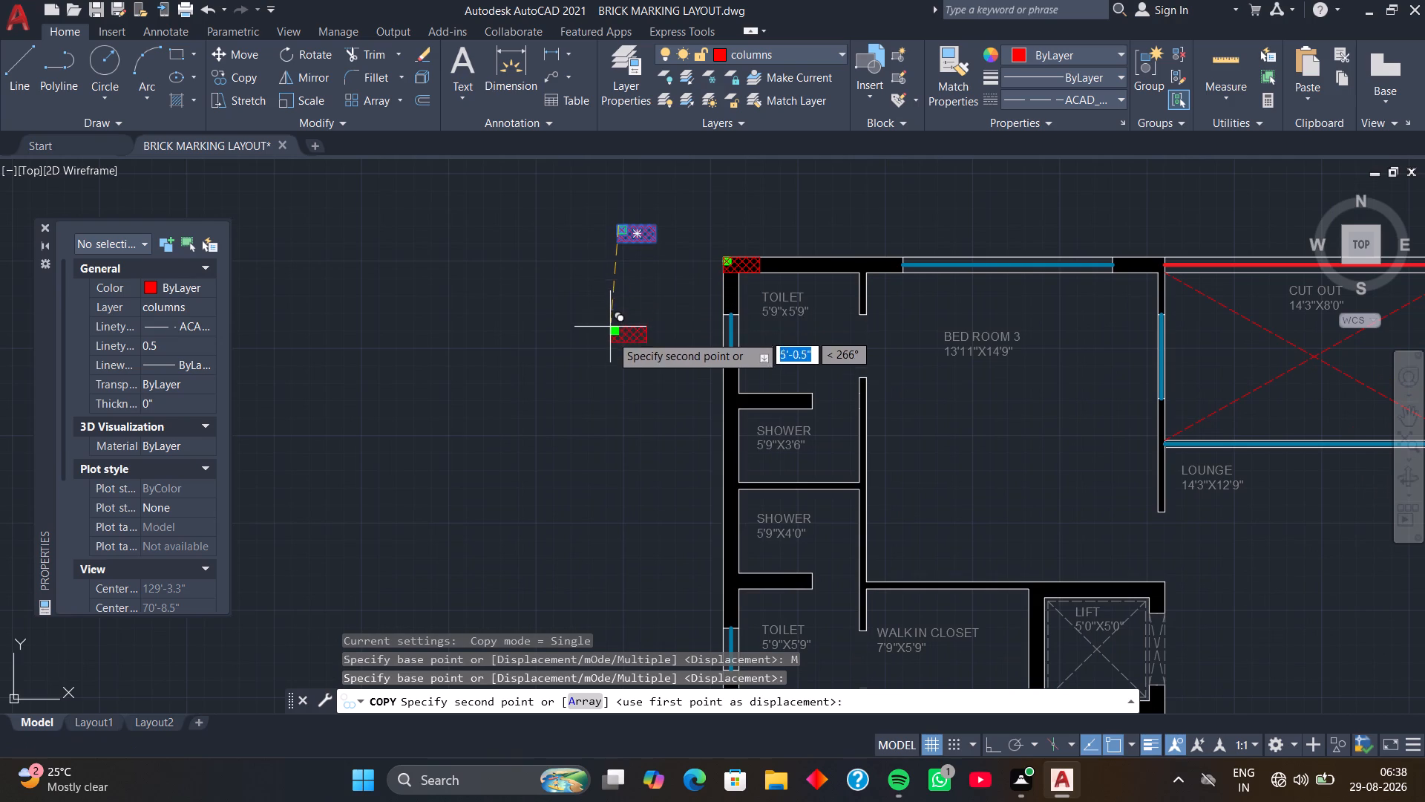
middle_click_drag(615, 446, 603, 346)
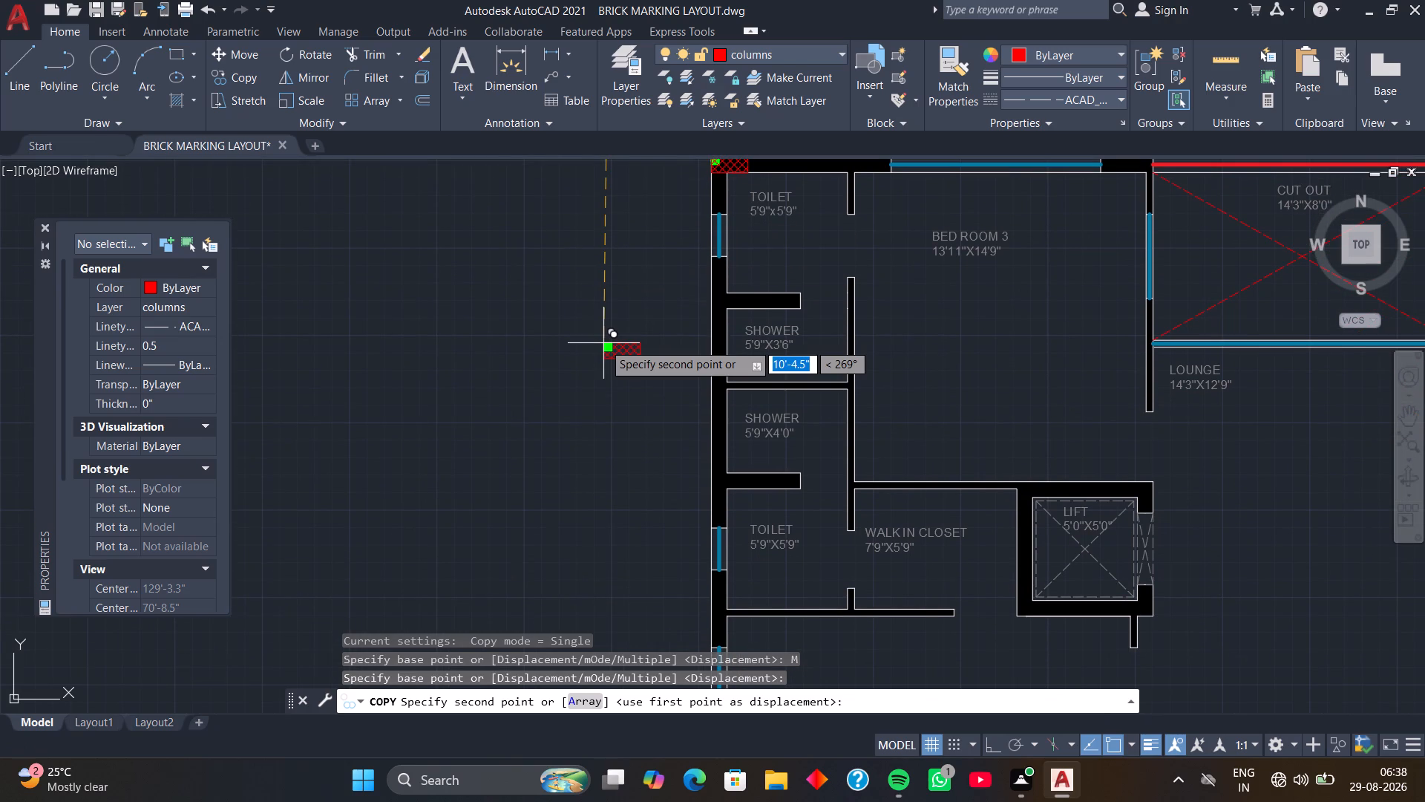
left_click(661, 483)
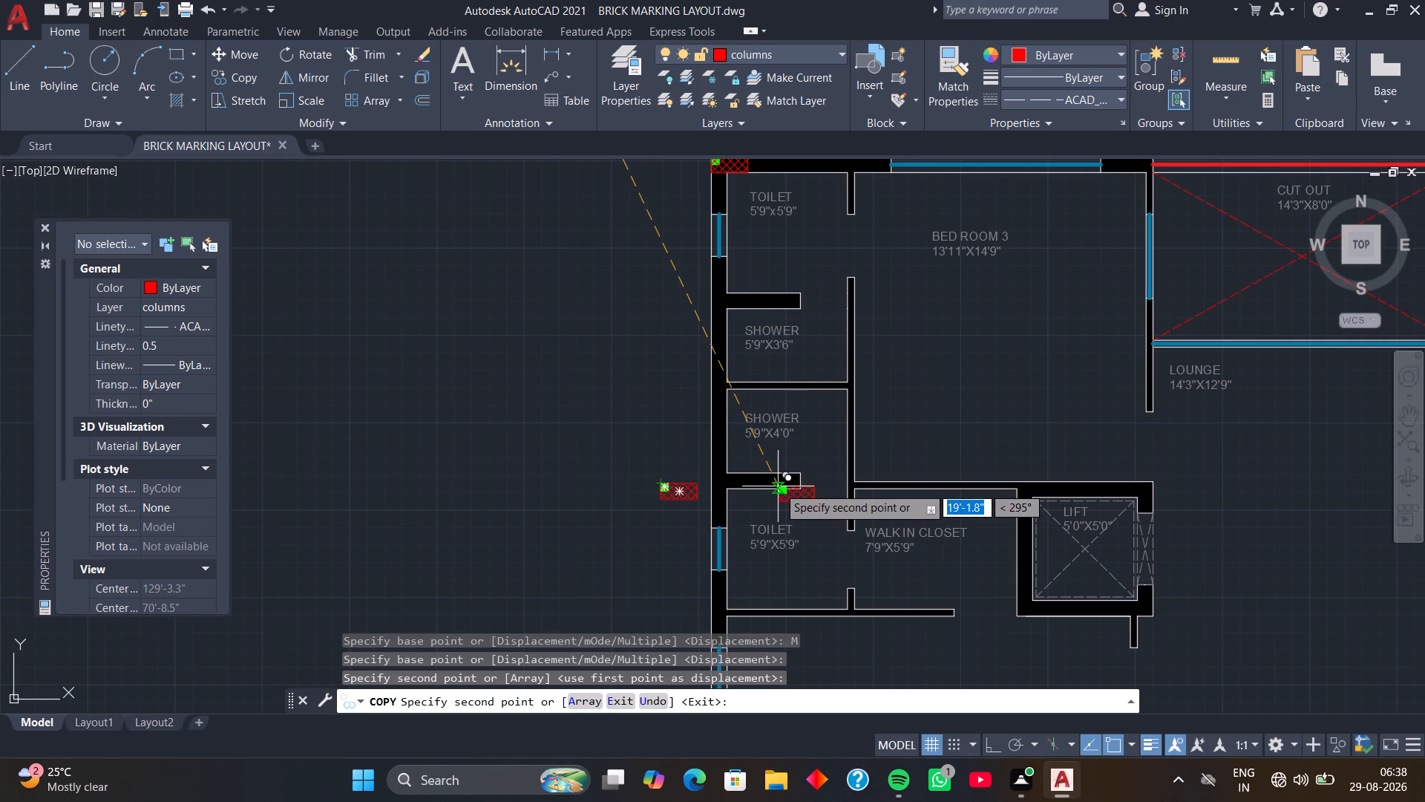
middle_click_drag(674, 570, 620, 414)
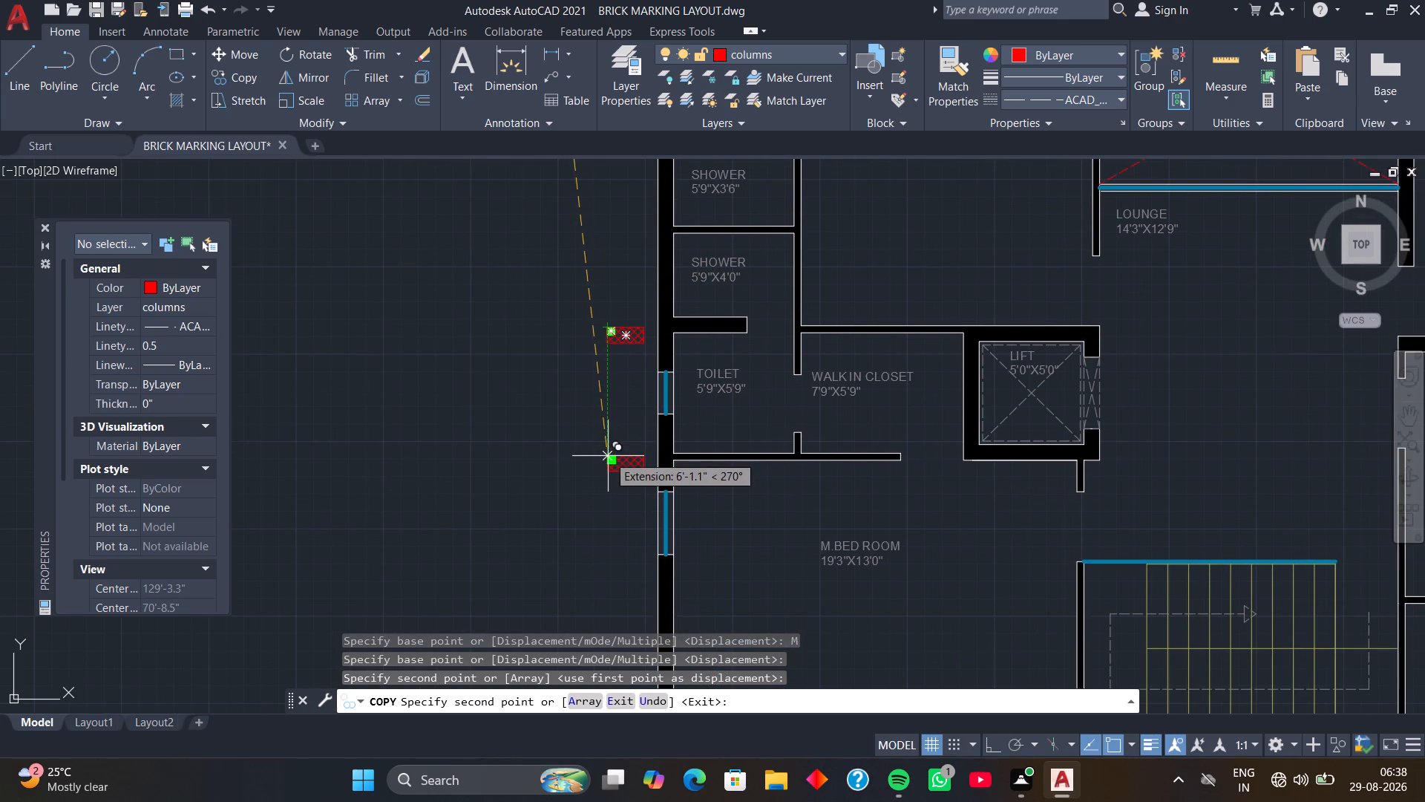
left_click(608, 456)
middle_click_drag(603, 543, 586, 394)
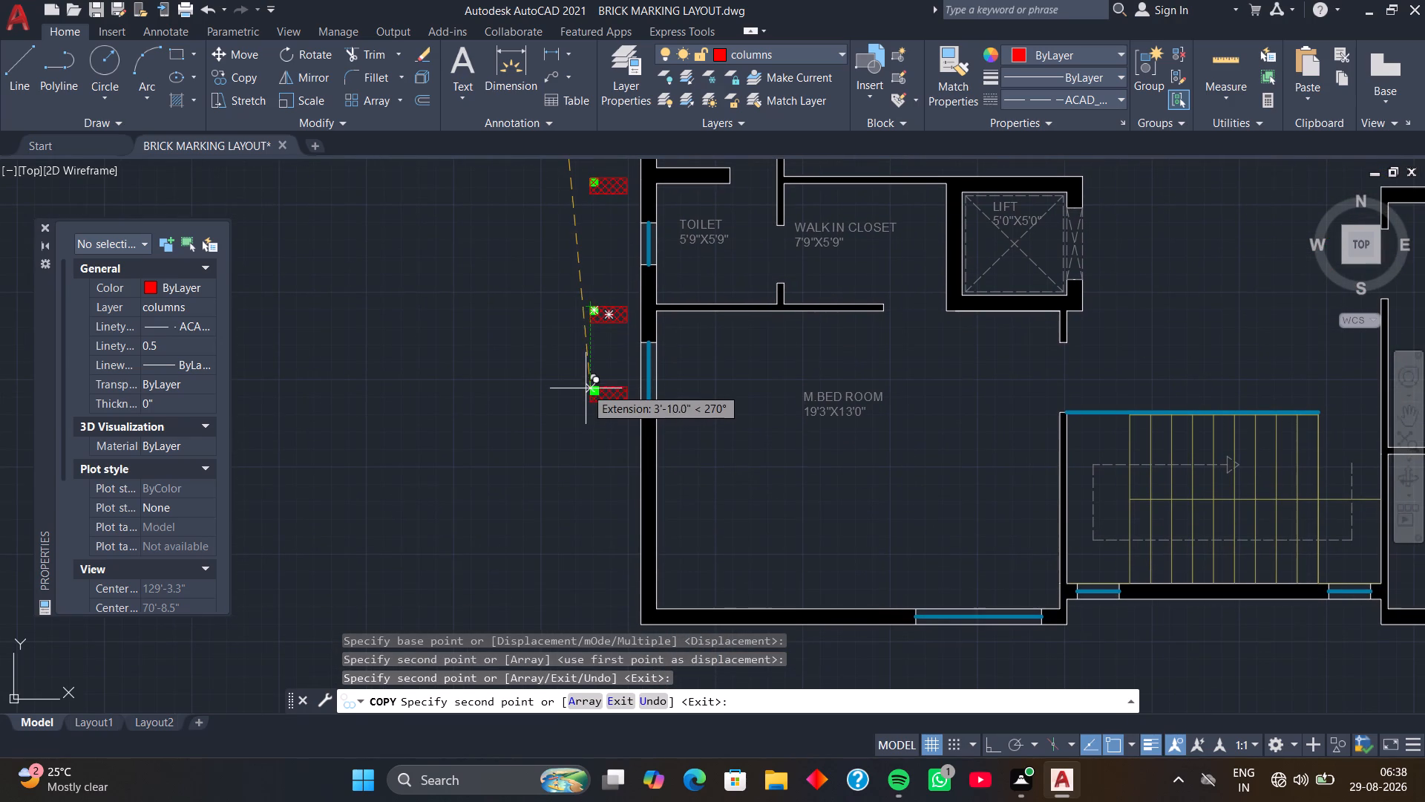
scroll(578, 522, "down", 1)
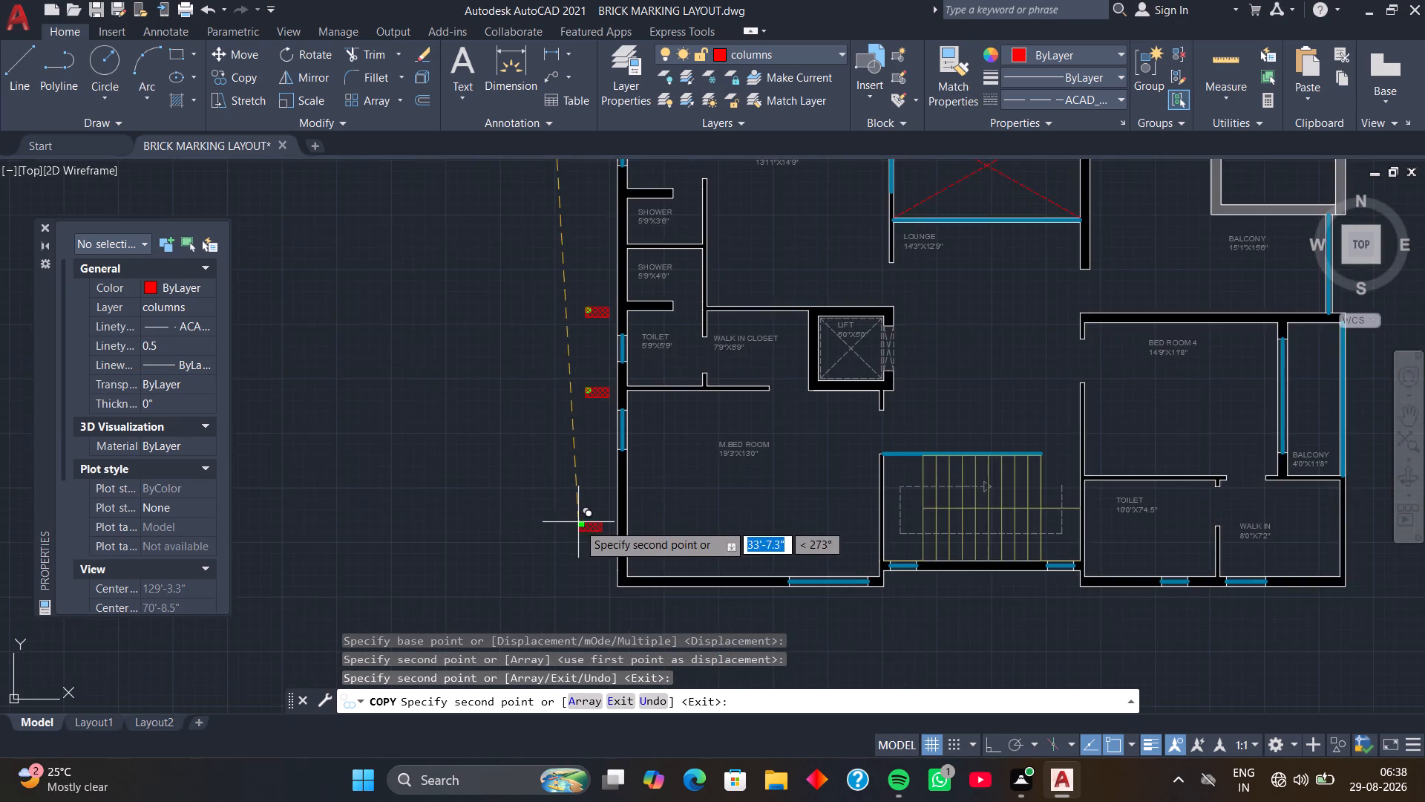
middle_click_drag(578, 525, 557, 420)
left_click(560, 473)
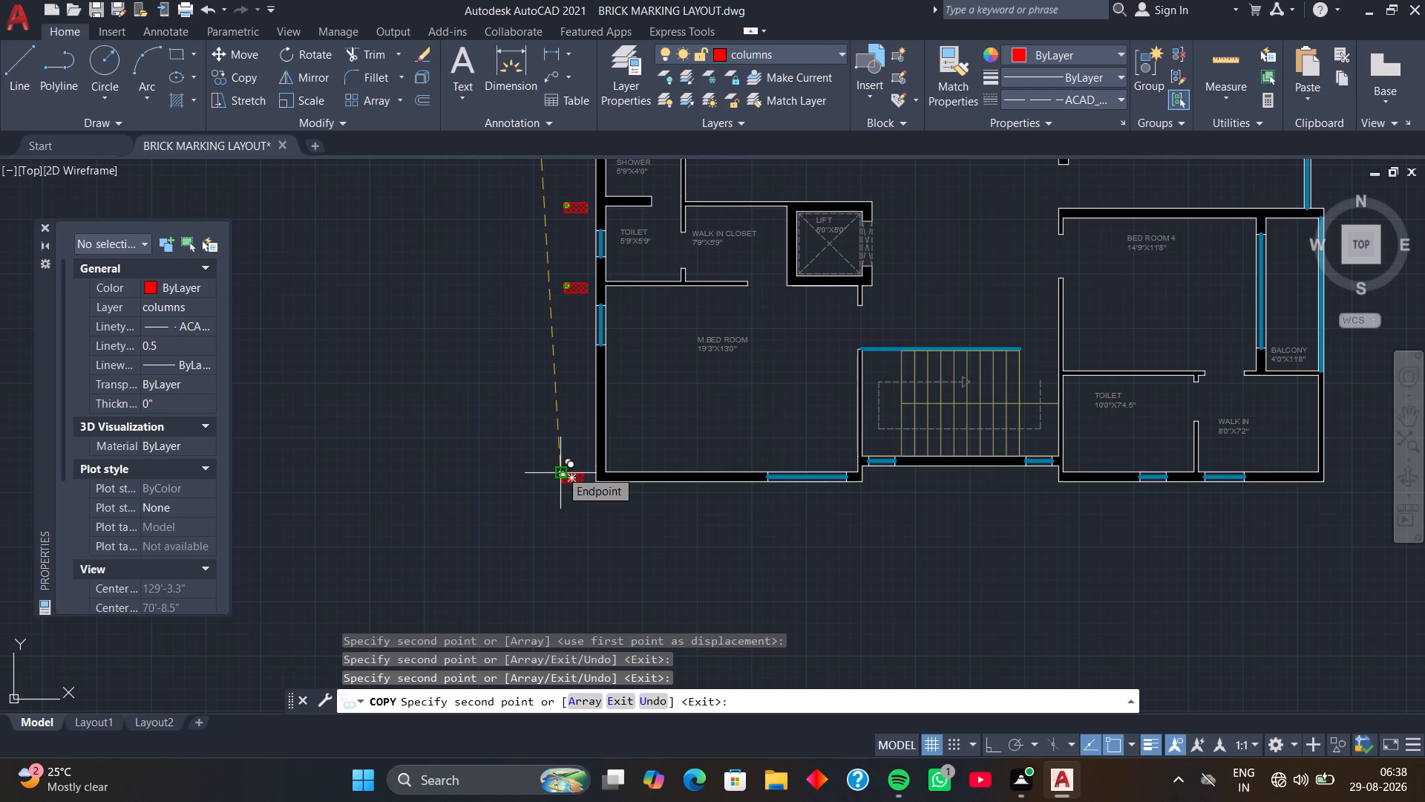
Place further column copies below the staircase's south-west corner, inside M.BED ROOM beside the stairs, and beside the lift's south-east and north-east corners.
left_click(873, 490)
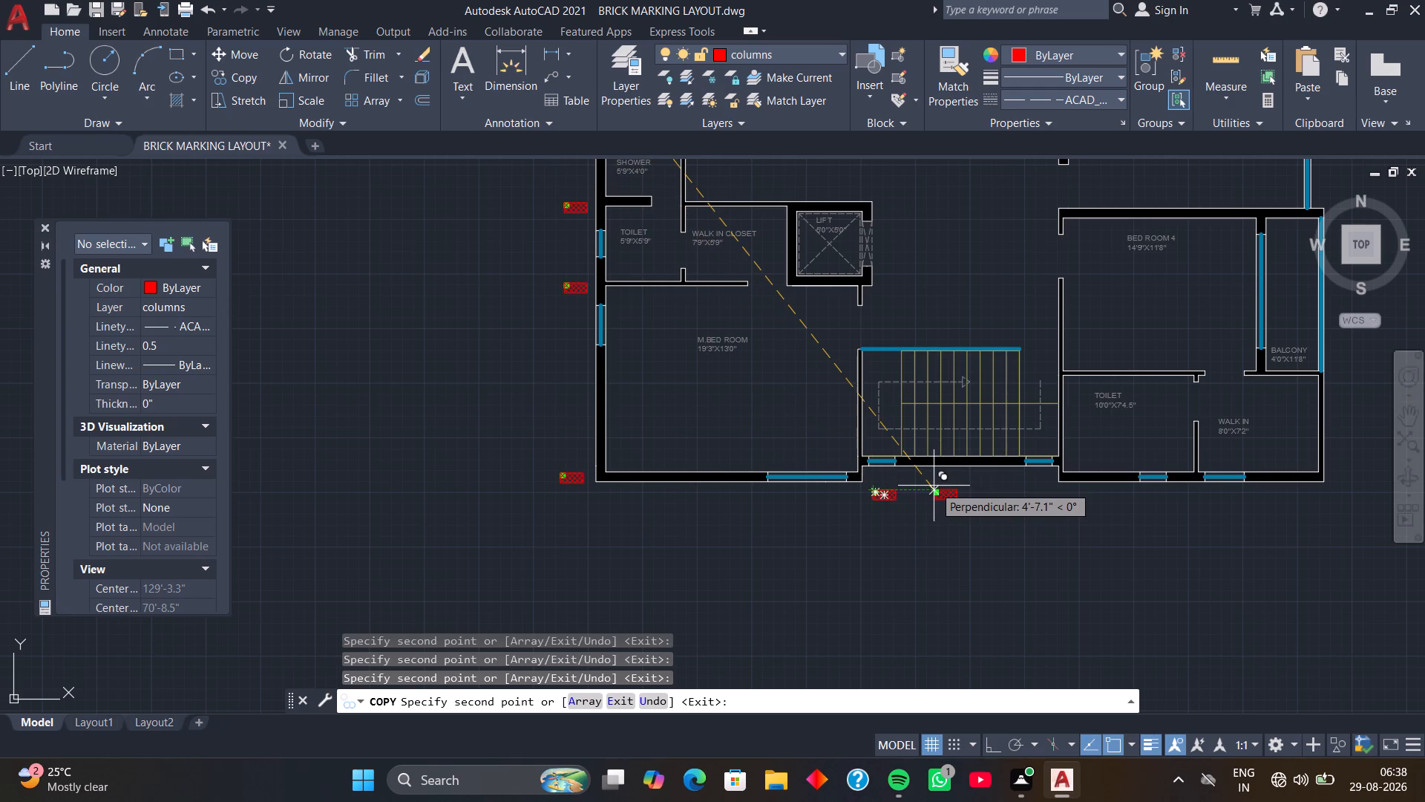
left_click(818, 365)
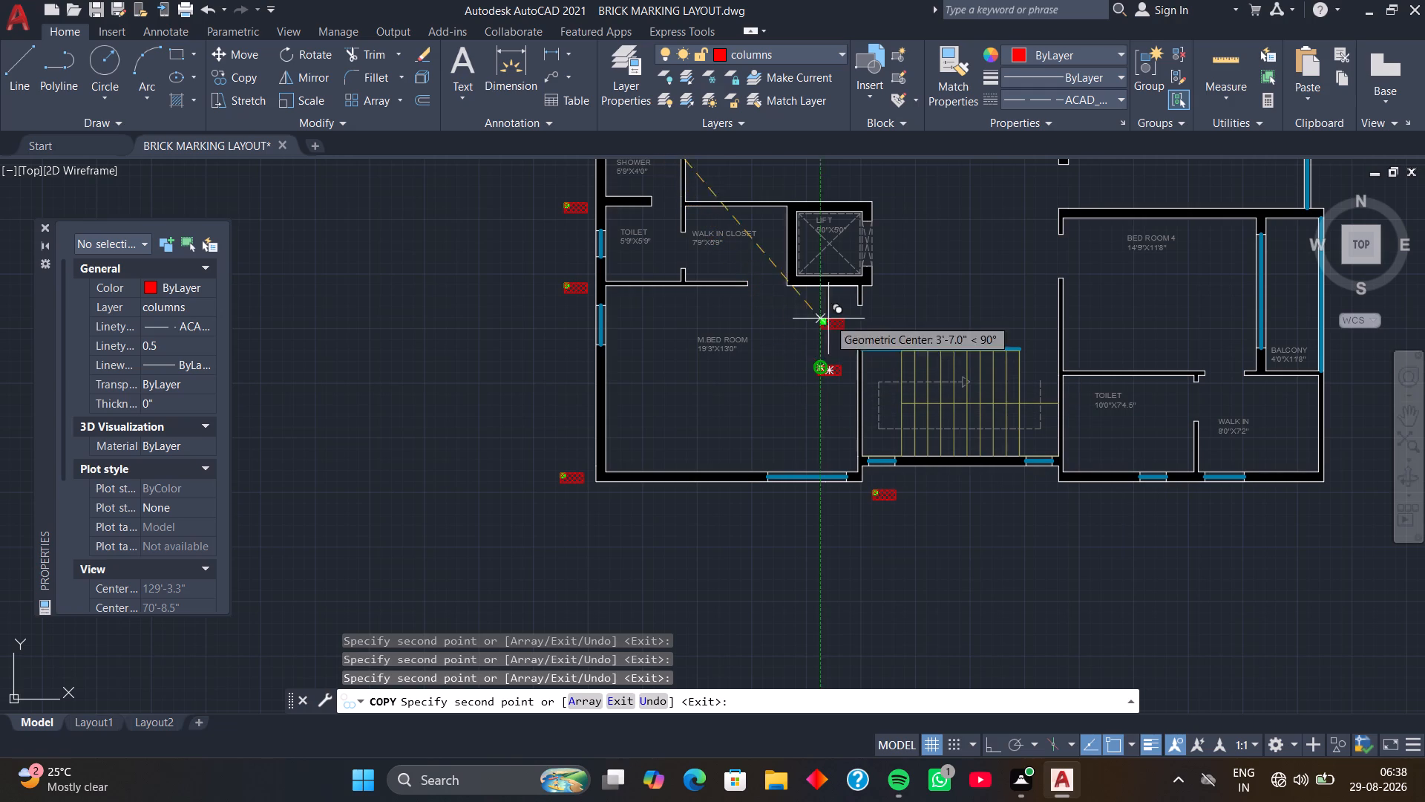
left_click(894, 285)
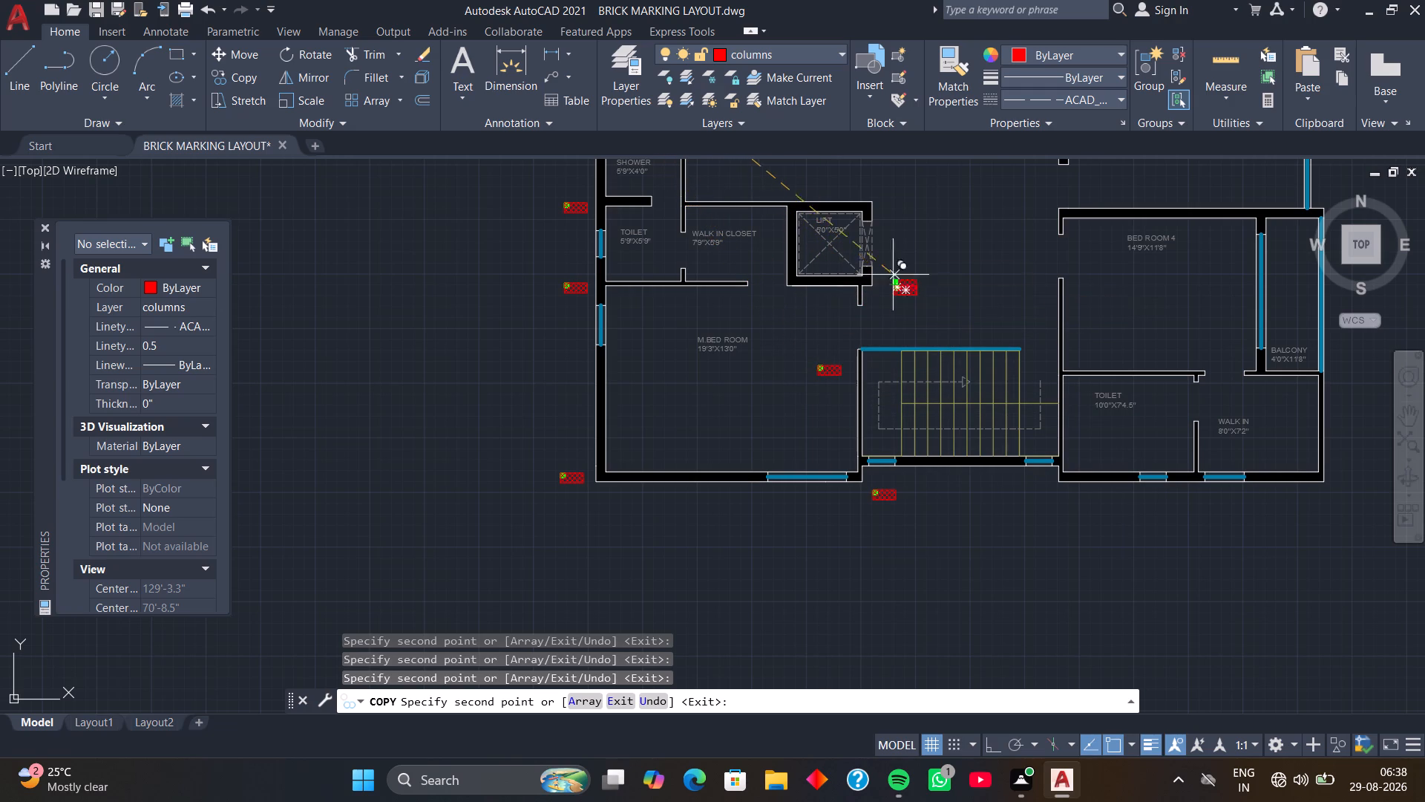
left_click(892, 203)
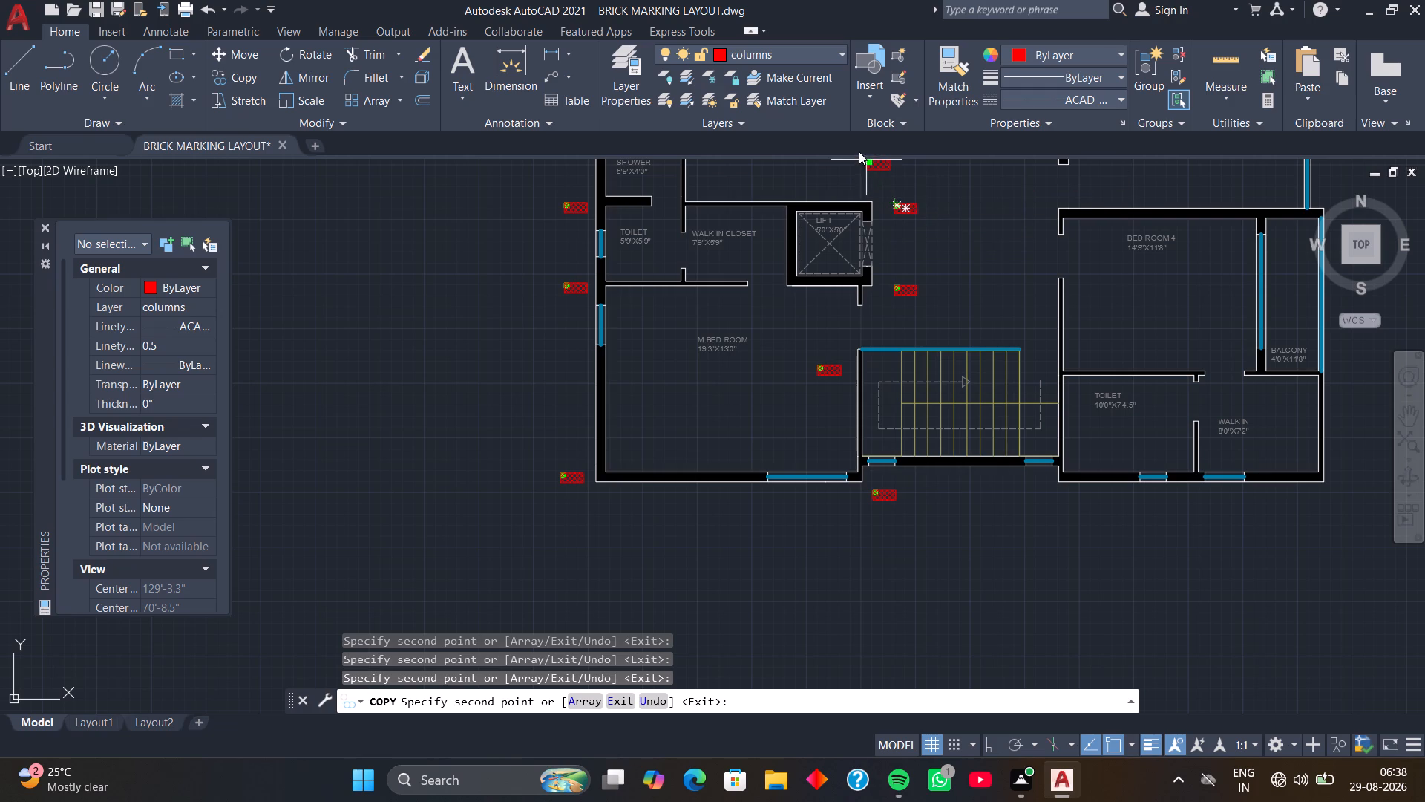
Place column copies inside BED ROOM 3 near the cut-out, above the cut-out's north-east corner, and outside BED ROOM 4's north-west corner.
middle_click_drag(856, 183, 889, 430)
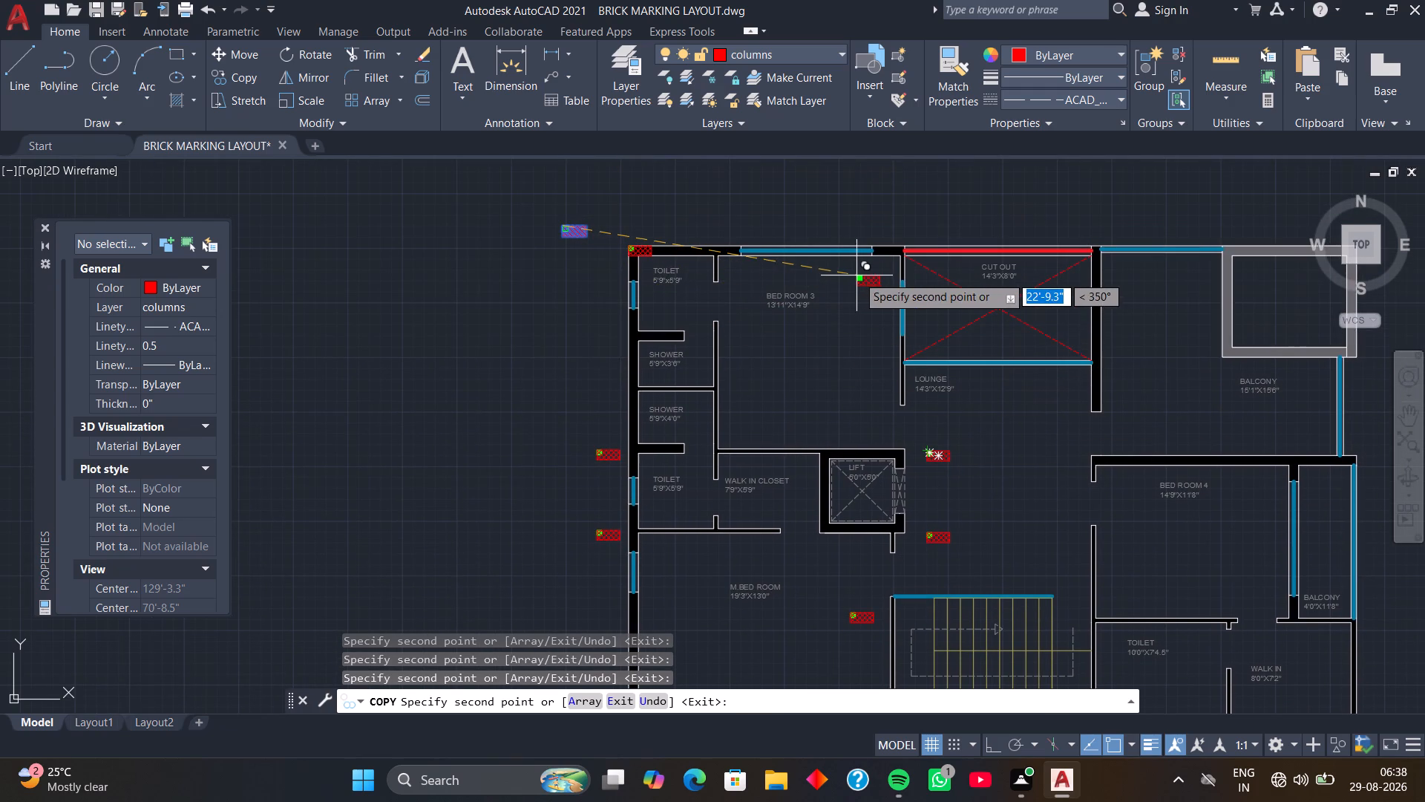
left_click(859, 275)
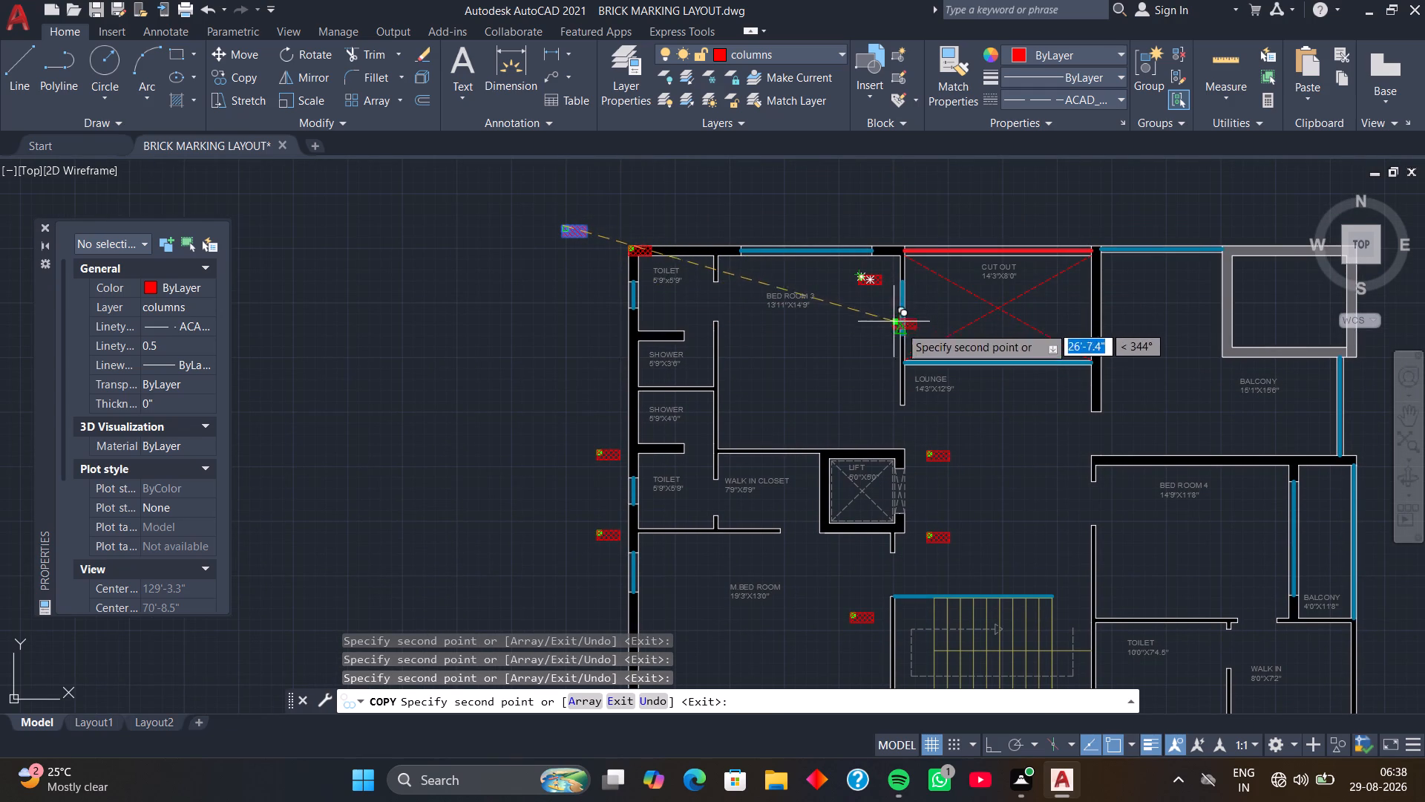
scroll(980, 411, "down", 2)
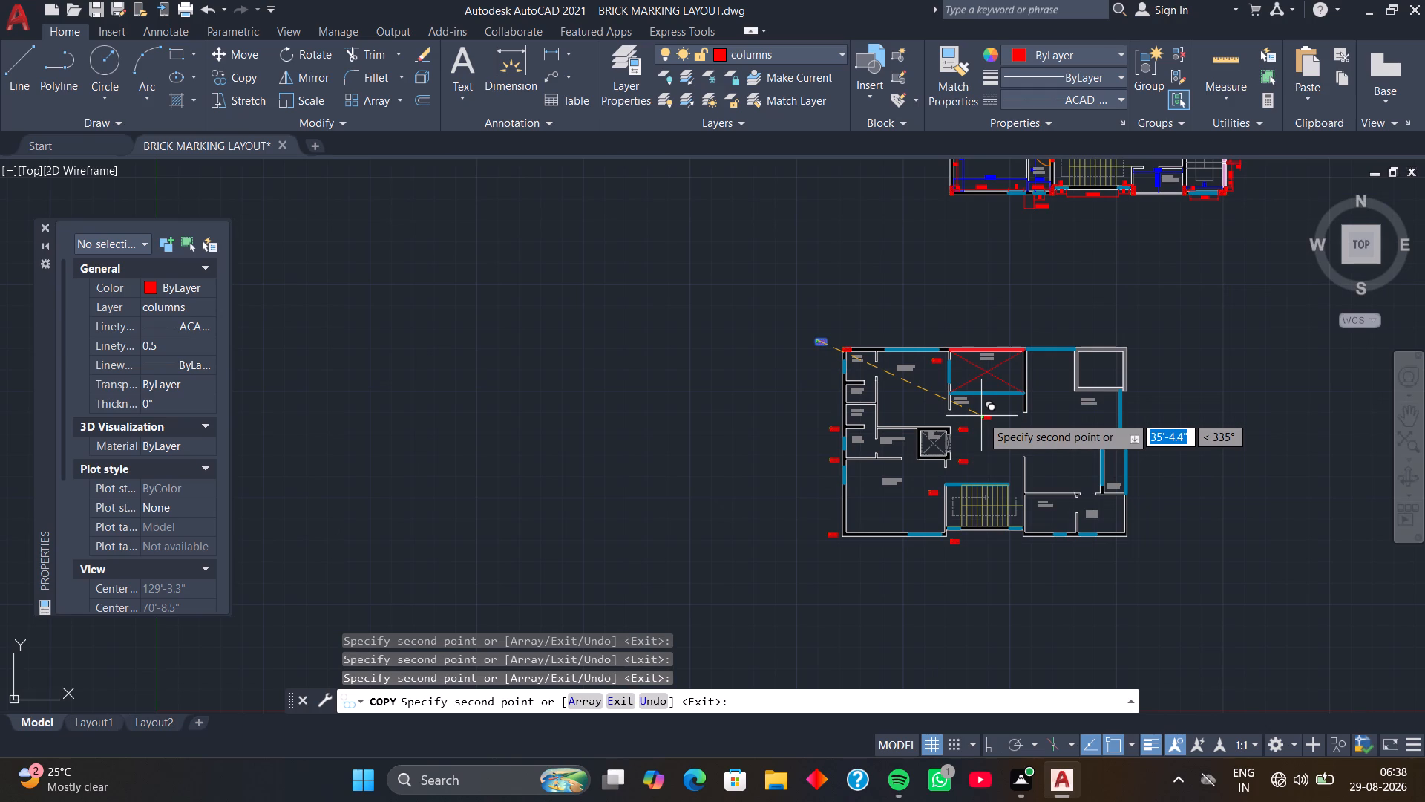
left_click(1023, 336)
middle_click_drag(1045, 402, 1009, 319)
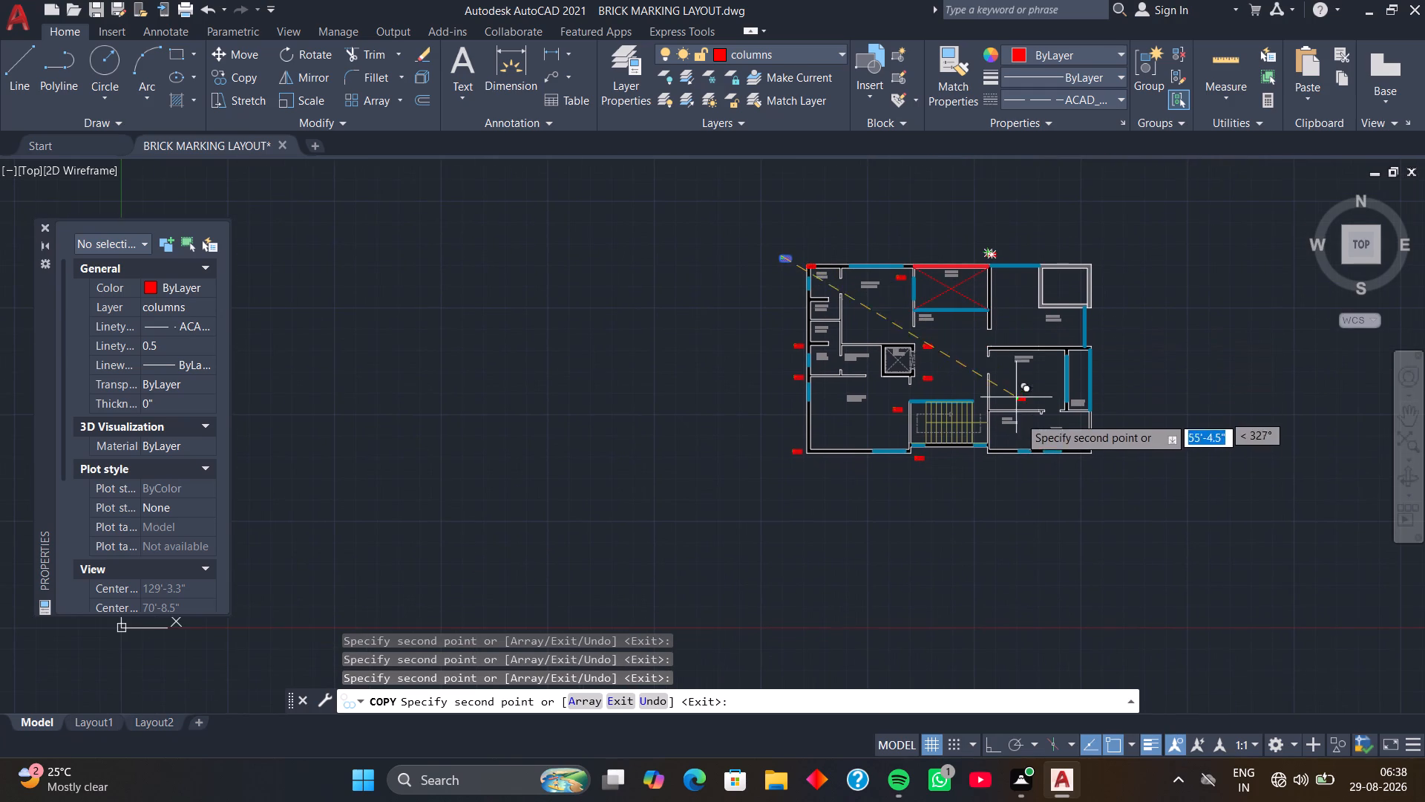
scroll(972, 357, "up", 2)
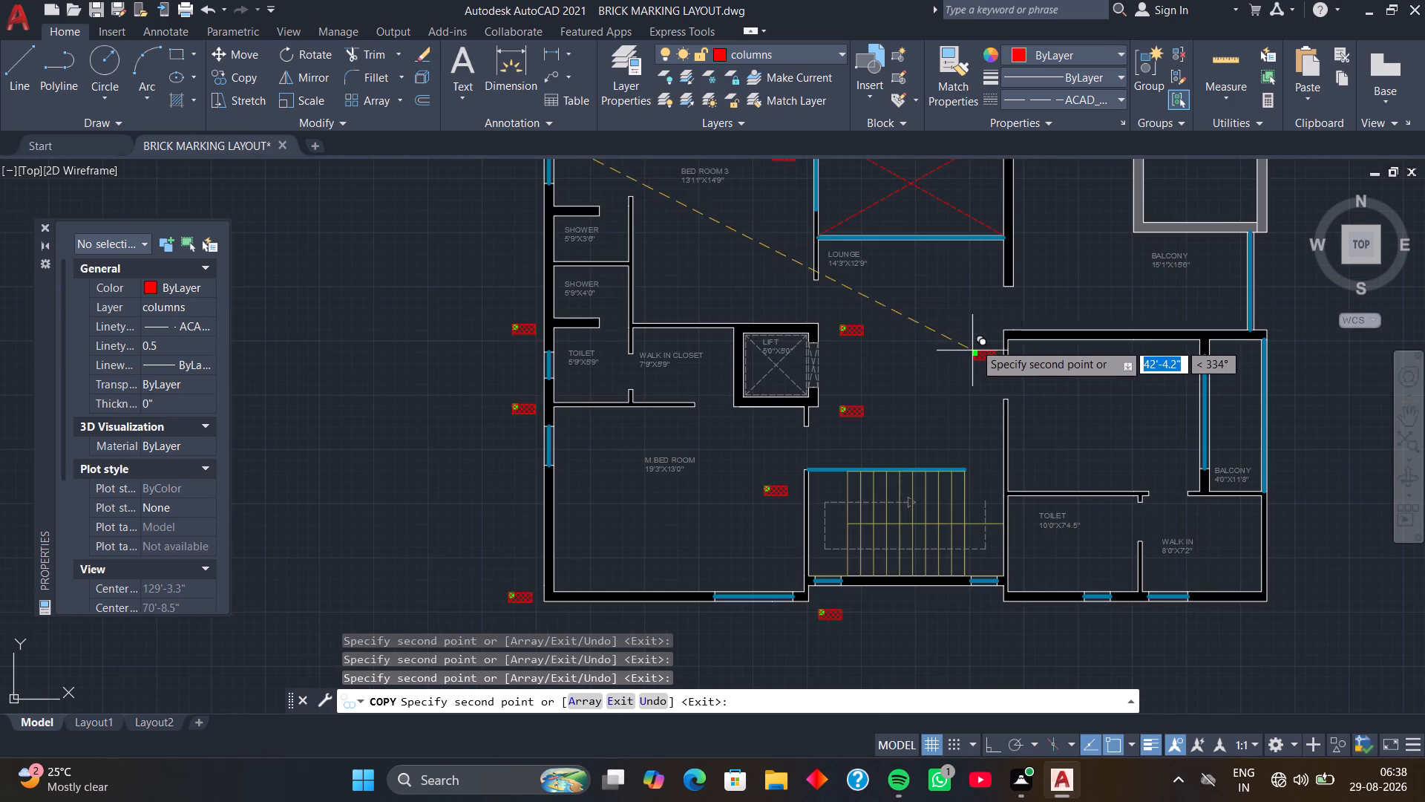
left_click(974, 319)
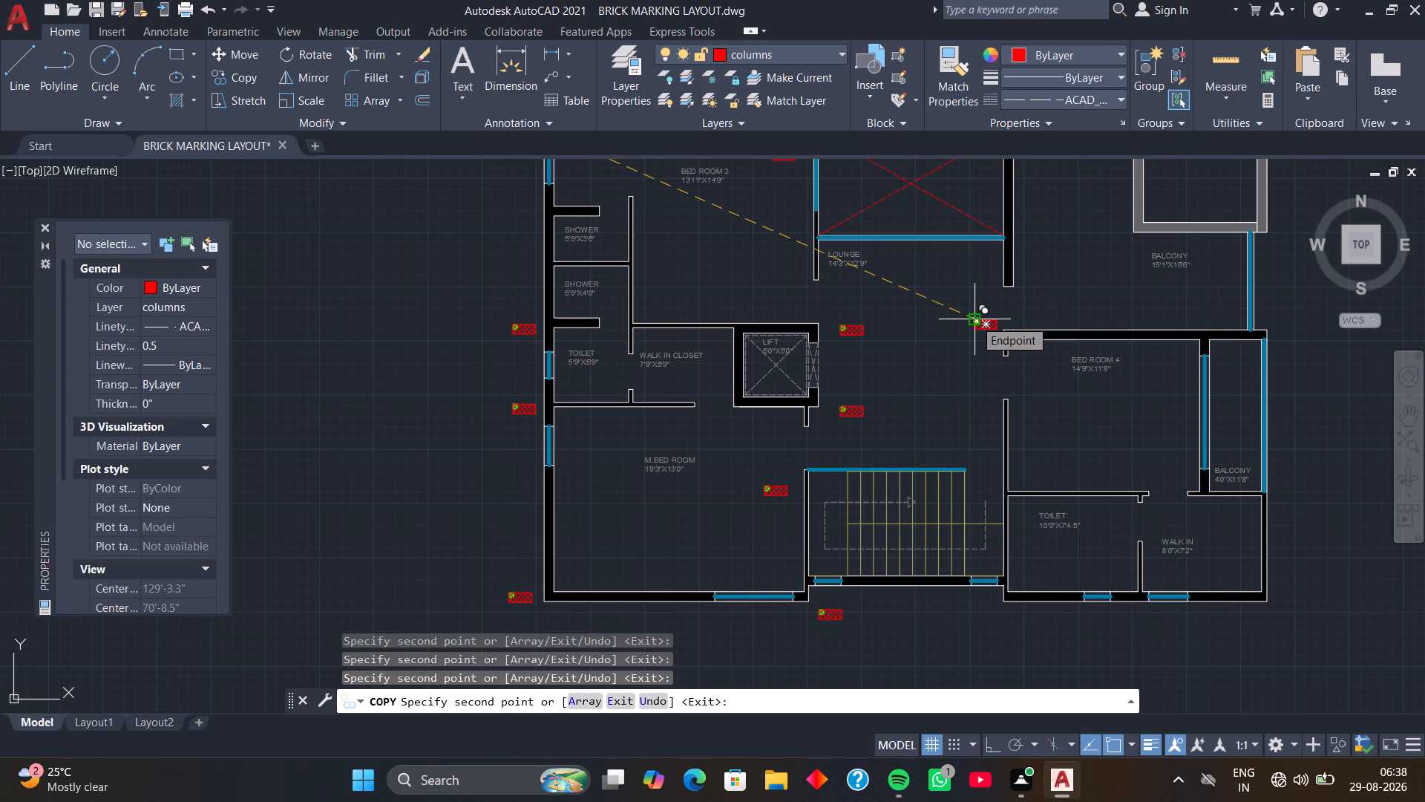
Place column copies above the plan's north-east corner and outside the east wall where the two balconies meet.
middle_click_drag(1013, 261, 1013, 267)
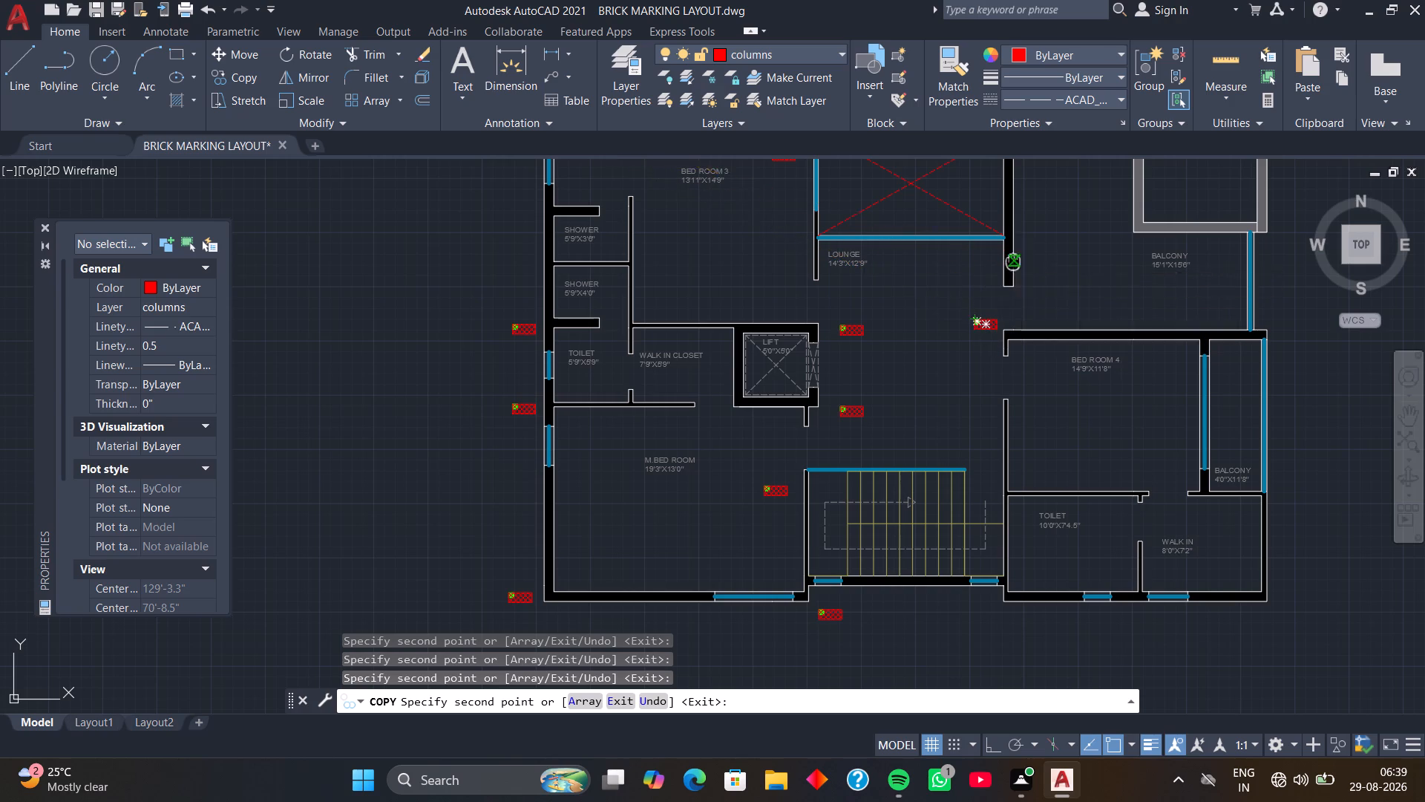
middle_click_drag(1013, 267, 950, 444)
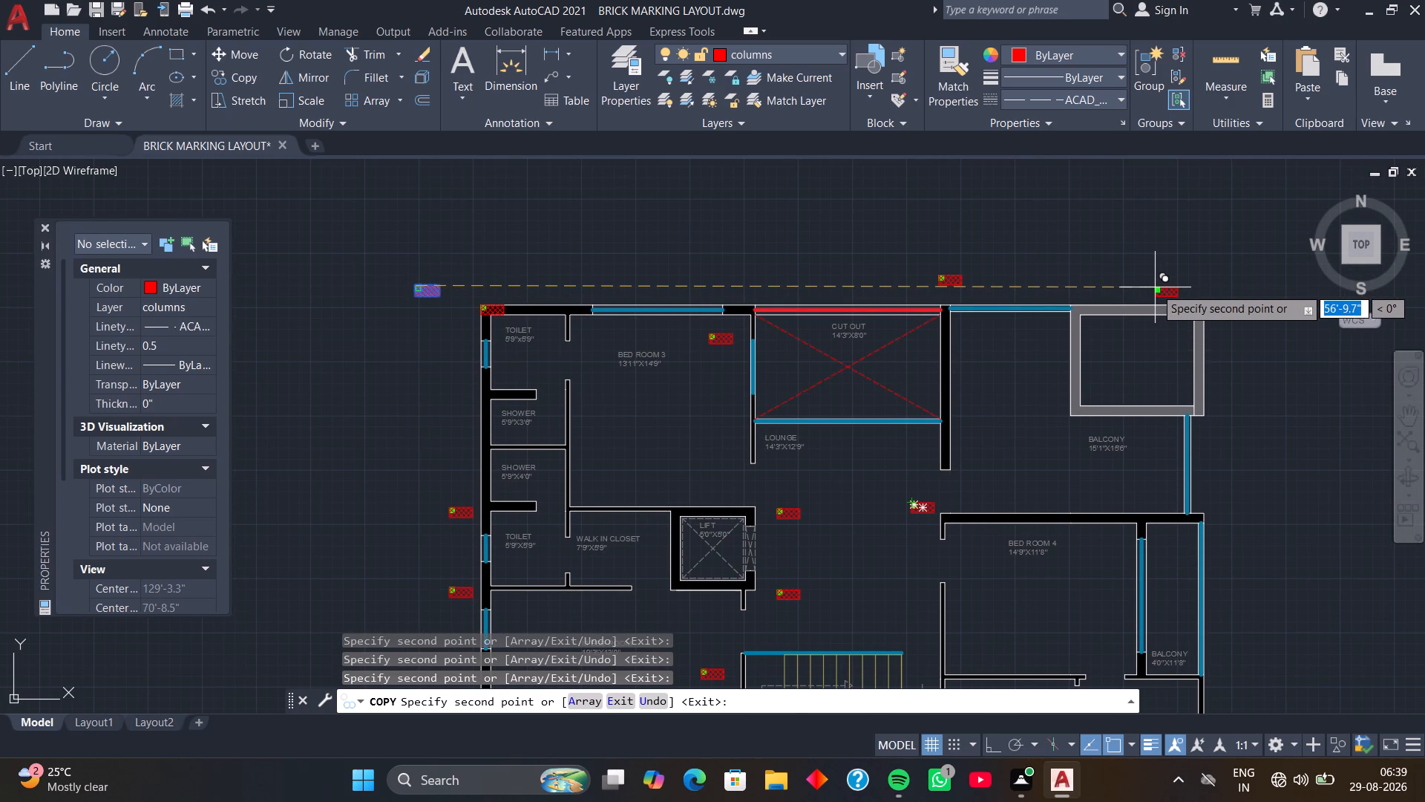
left_click(1155, 287)
middle_click_drag(1084, 484, 1046, 384)
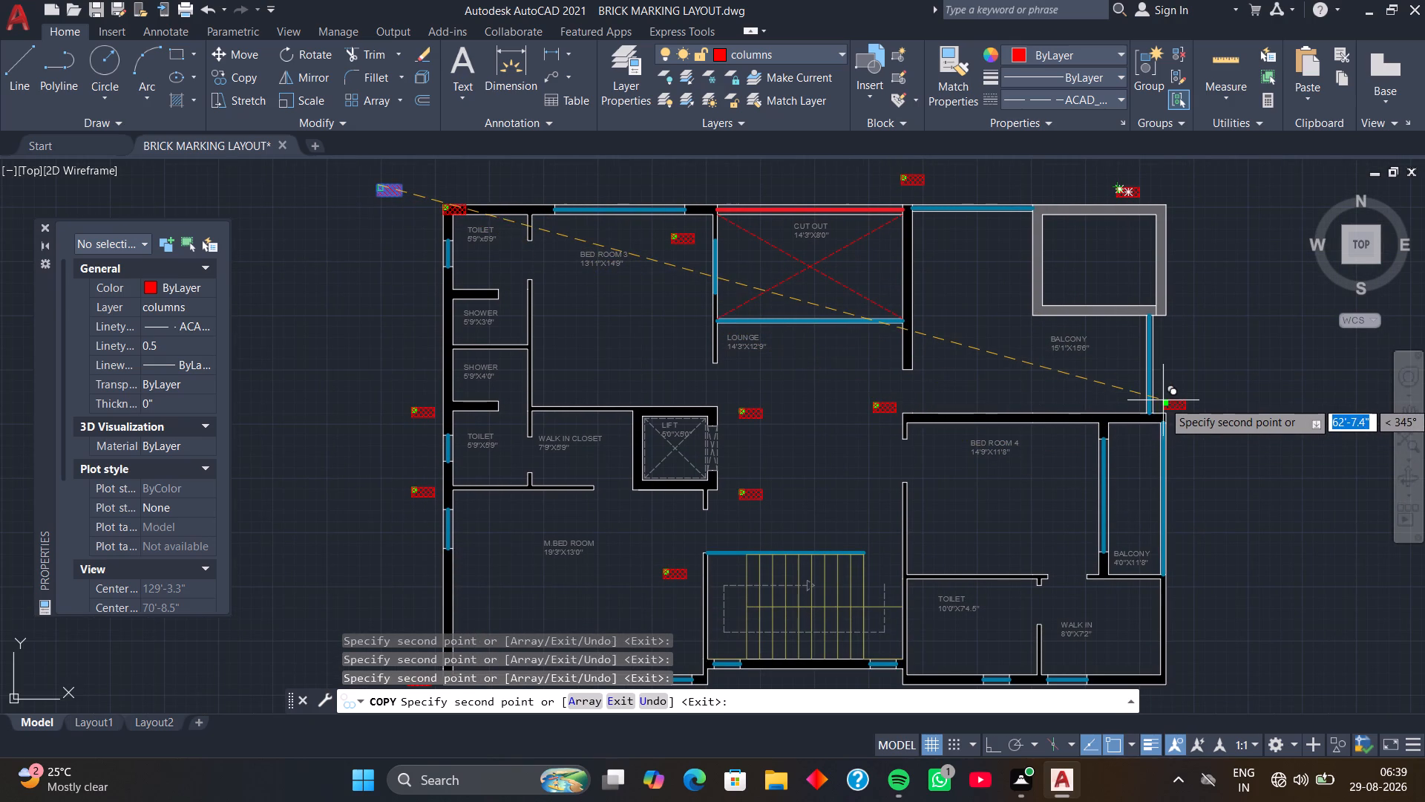
left_click(1166, 401)
Place three column copies below the south wall: at WALK IN's south-east corner, the TOILET/WALK IN partition, and the TOILET's south-west corner.
middle_click_drag(1120, 472, 1090, 336)
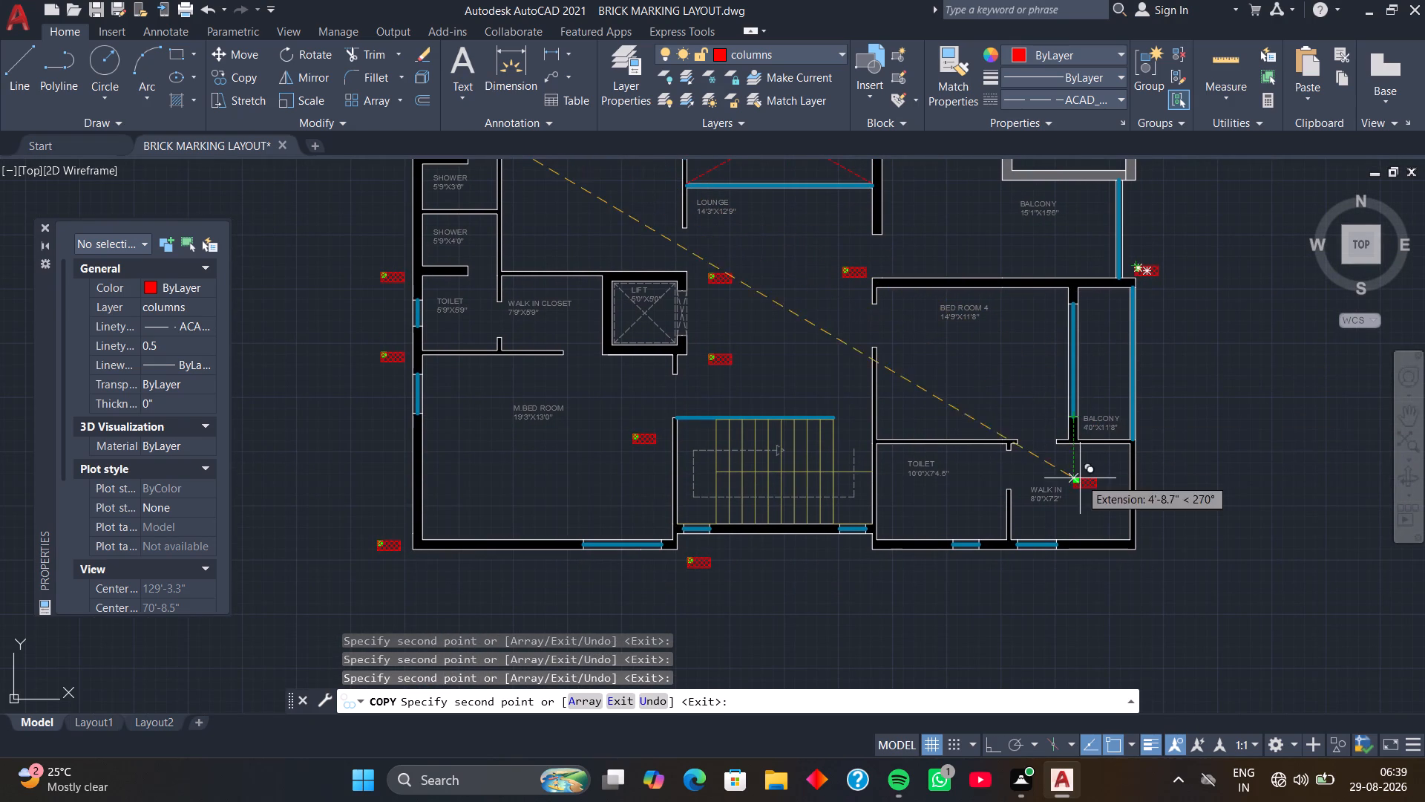
left_click(1115, 561)
left_click(1000, 570)
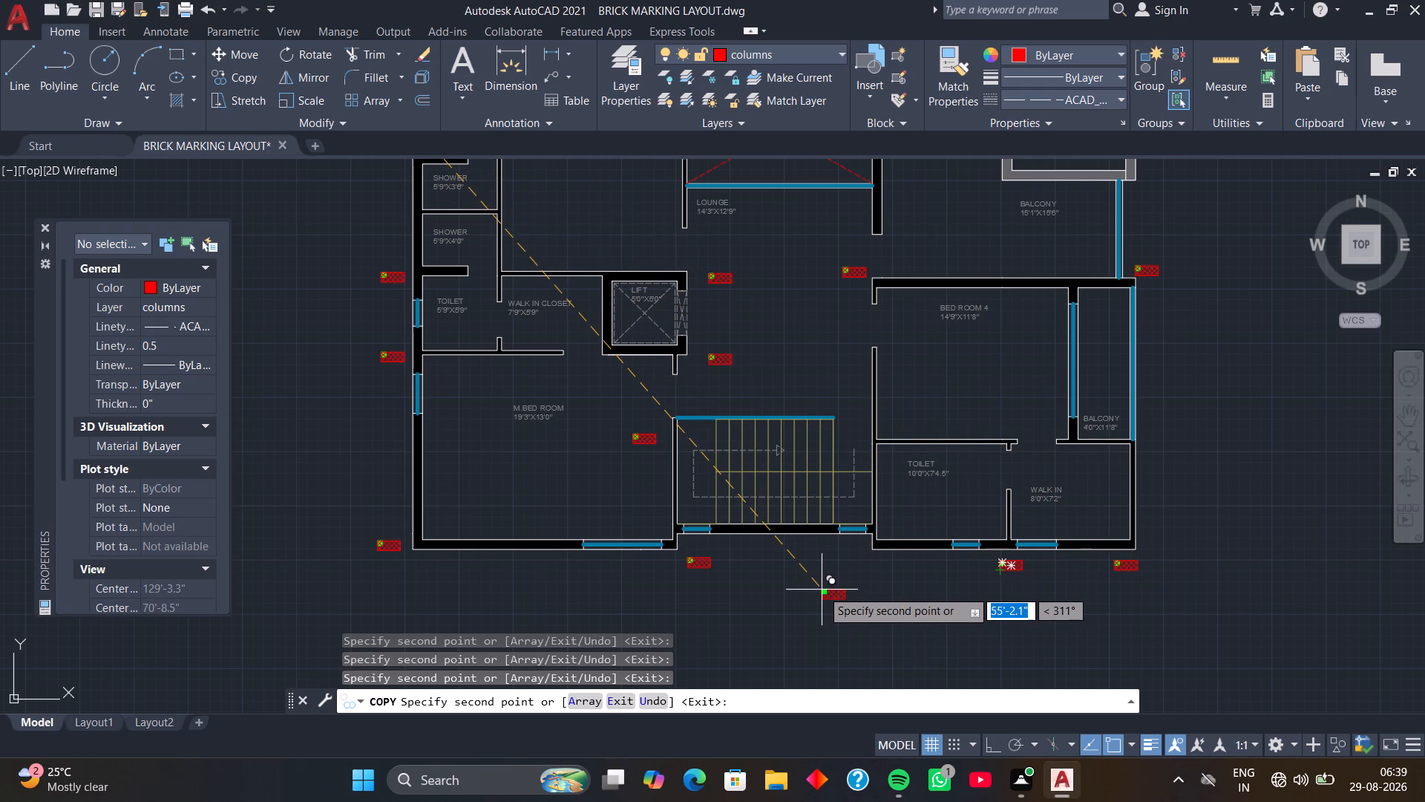
left_click(876, 561)
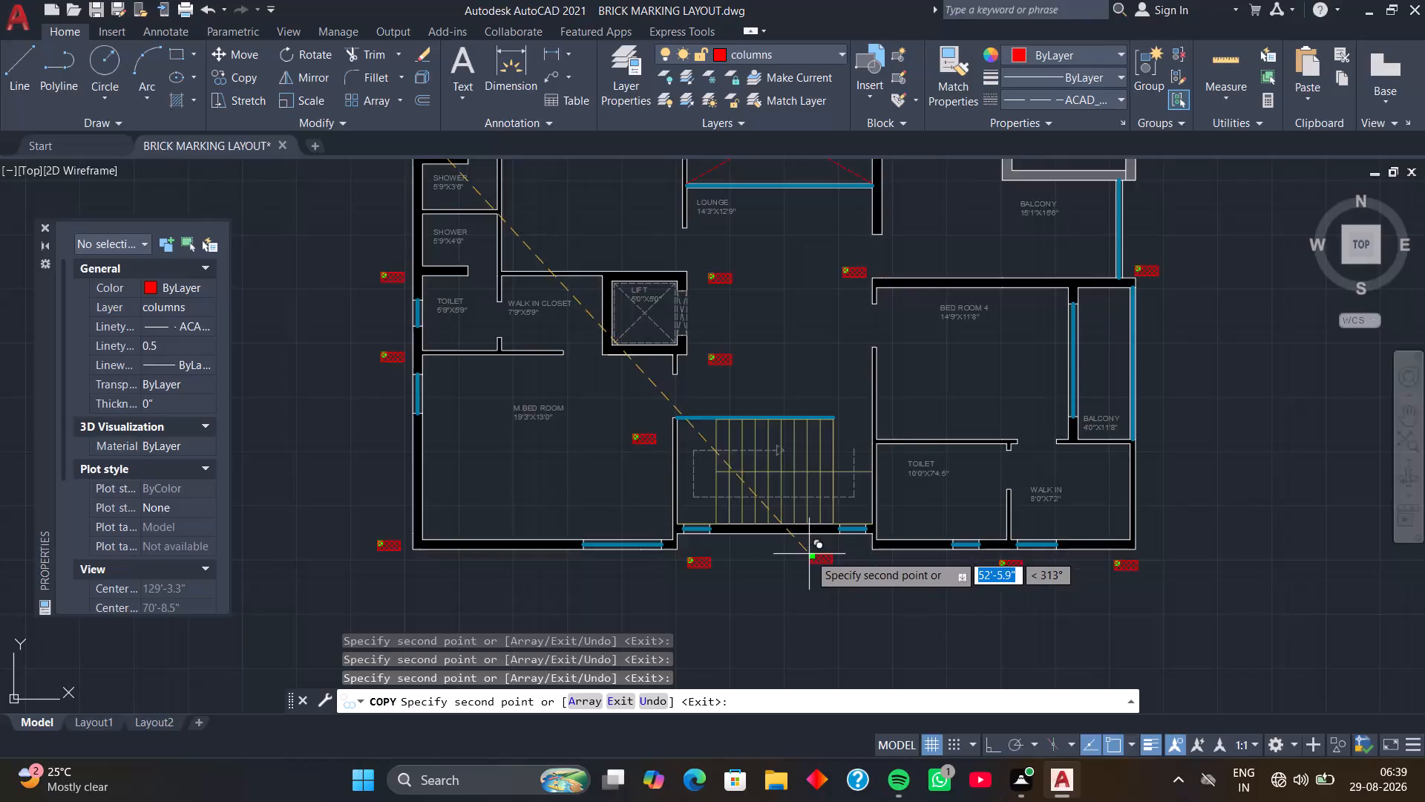
Place a column copy outside the north-west corner of the floor plan containing the MULTIPURPOSE ROOM.
scroll(808, 558, "down", 2)
middle_click_drag(814, 594, 773, 402)
middle_click_drag(746, 506, 775, 325)
middle_click_drag(680, 498, 738, 446)
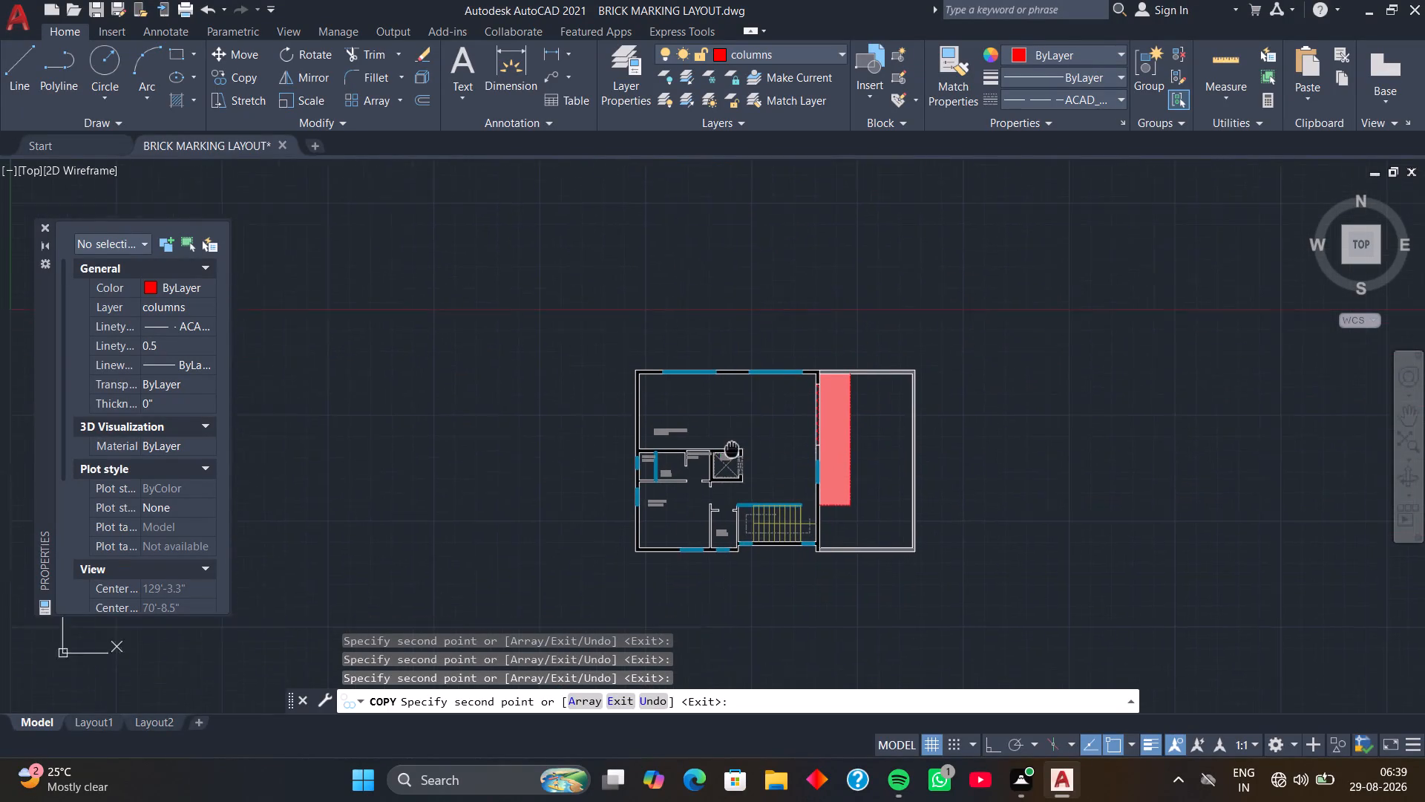
middle_click_drag(738, 446, 747, 440)
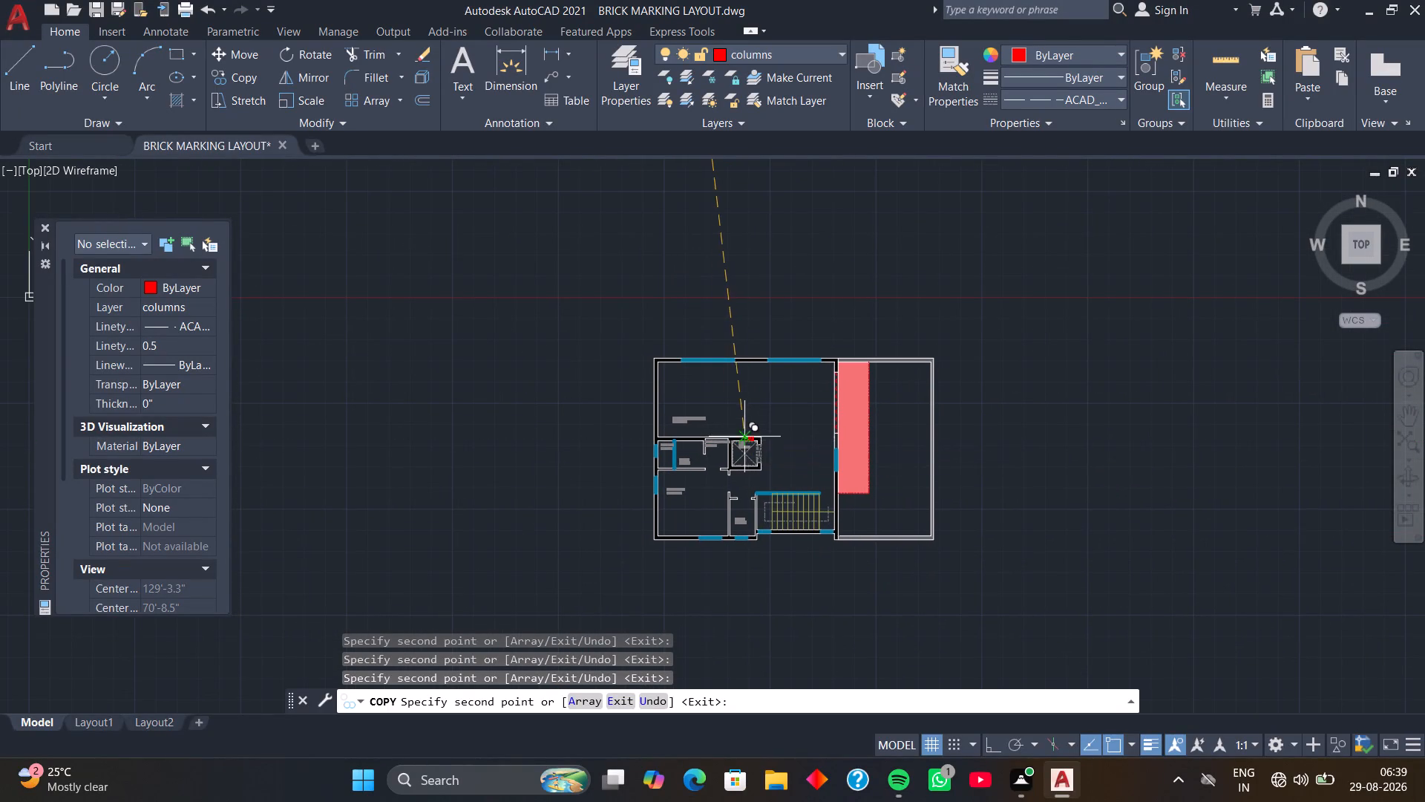
scroll(615, 356, "up", 1)
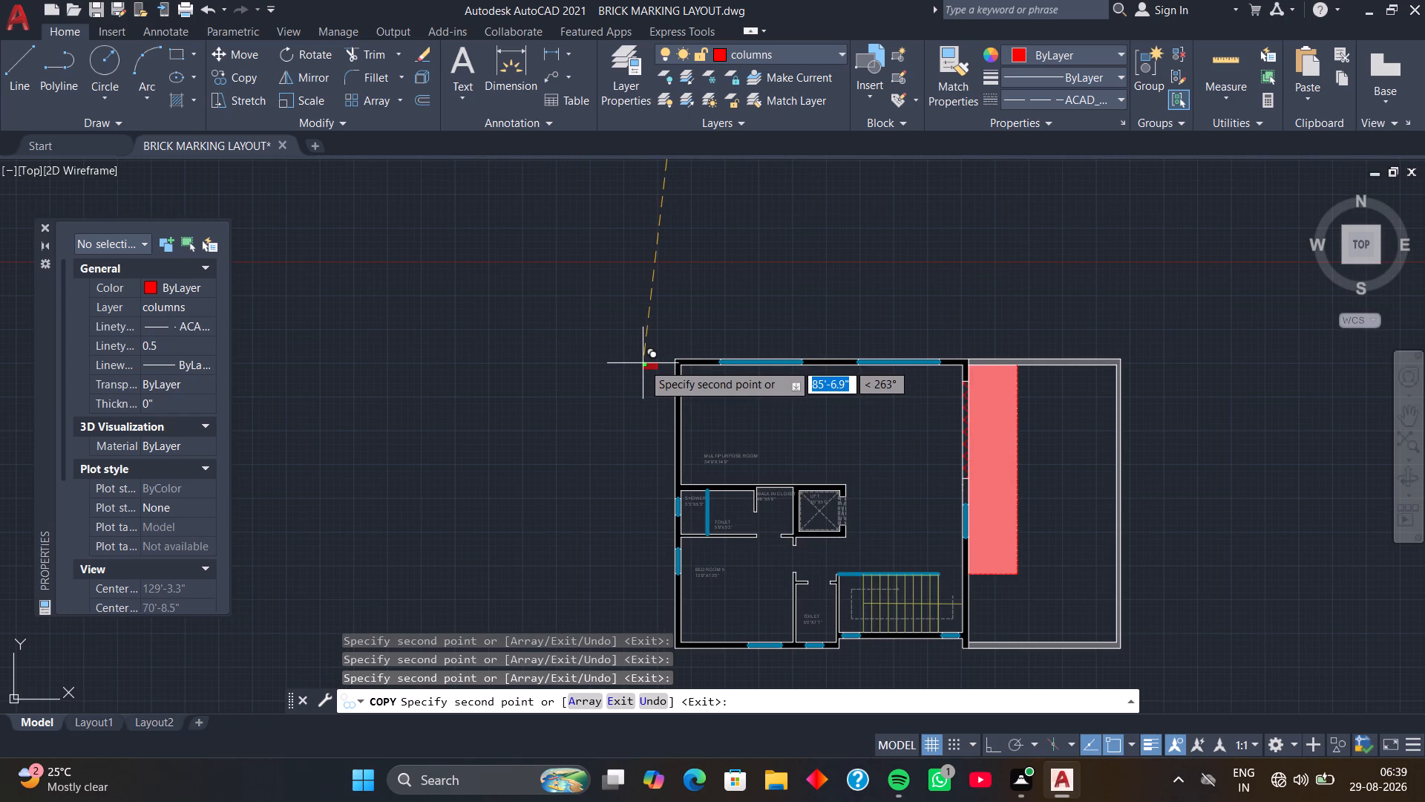
left_click(647, 359)
Place column copies outside the west wall: level with the SHOWER's north wall, the TOILET's south wall, and BED ROOM 5's south-west corner.
middle_click_drag(664, 468, 624, 350)
scroll(623, 347, "up", 3)
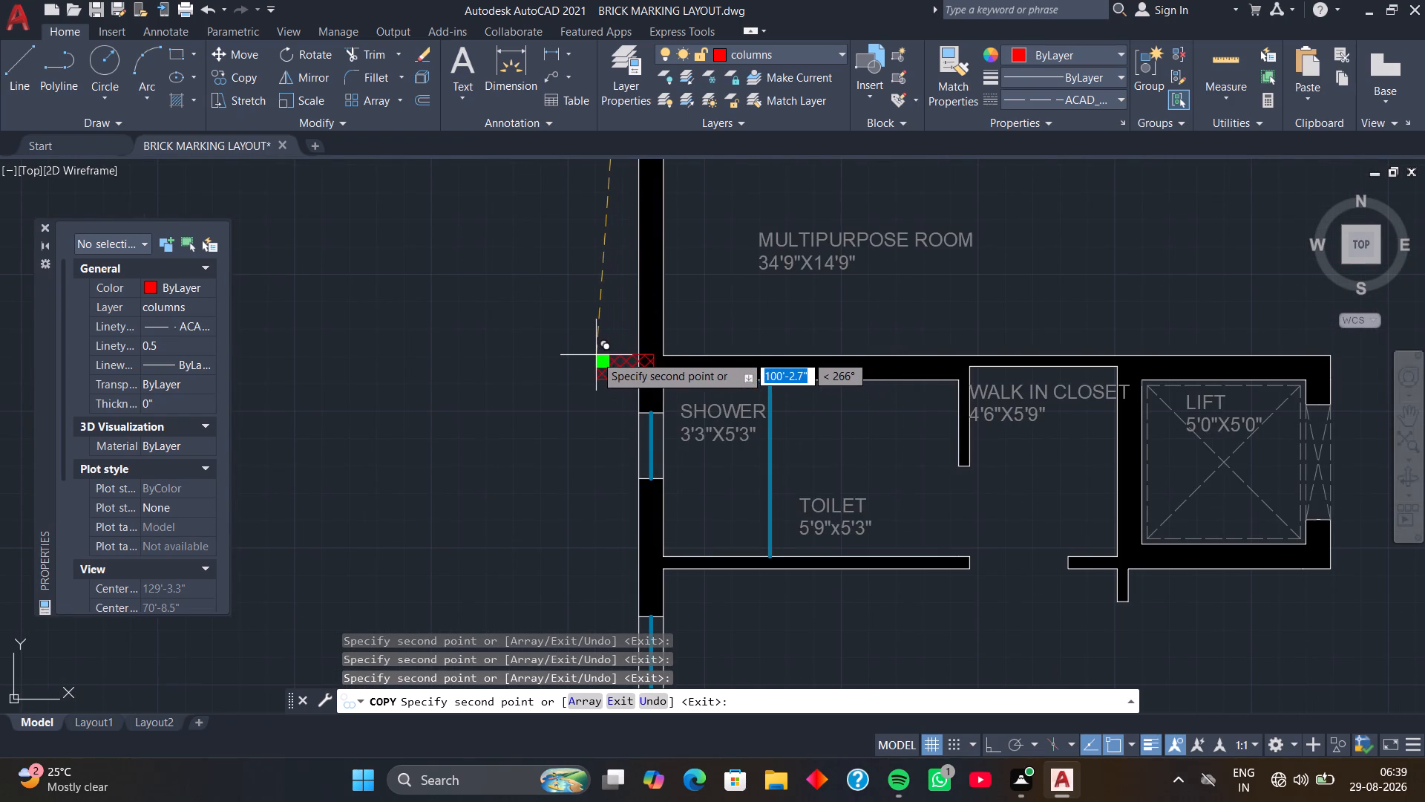
left_click(567, 351)
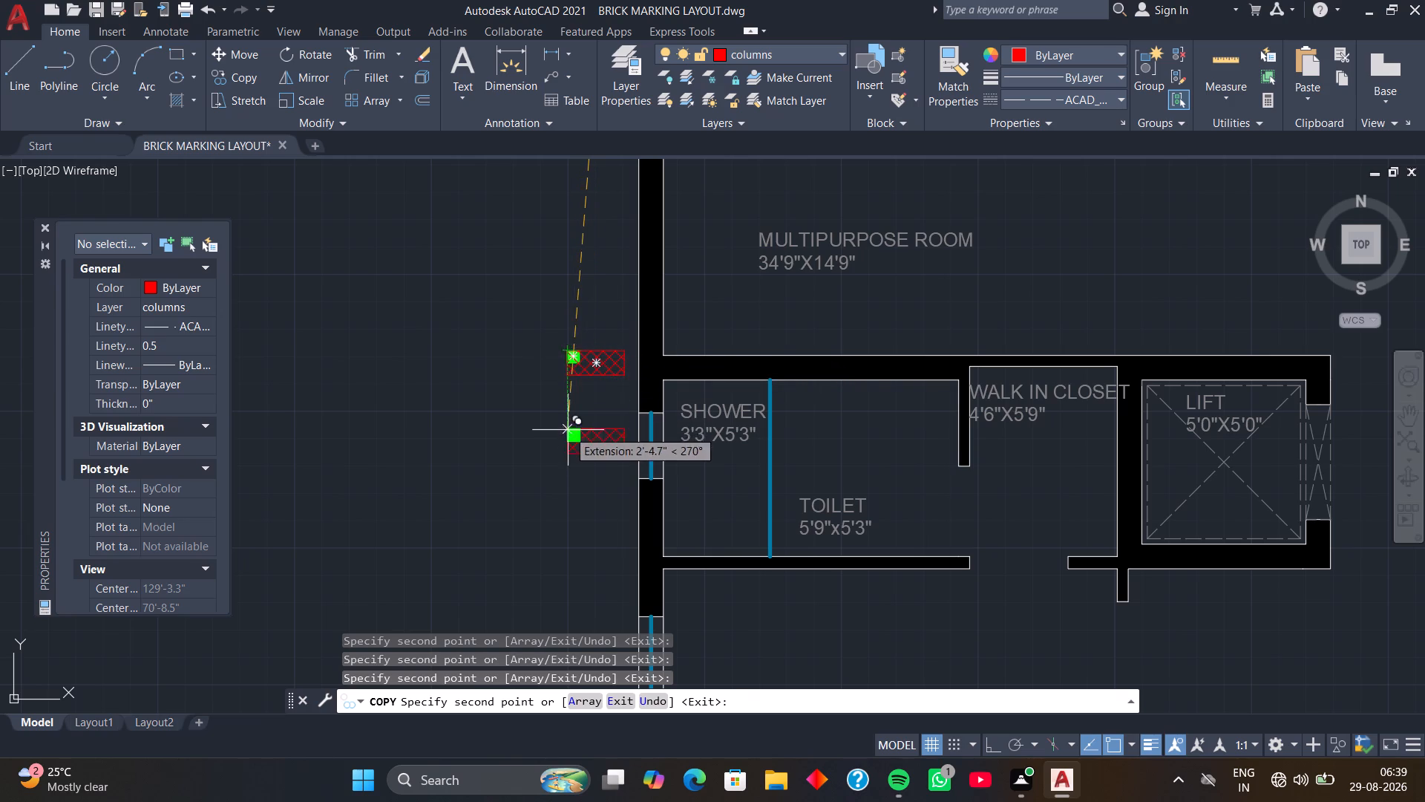
middle_click_drag(568, 431, 543, 313)
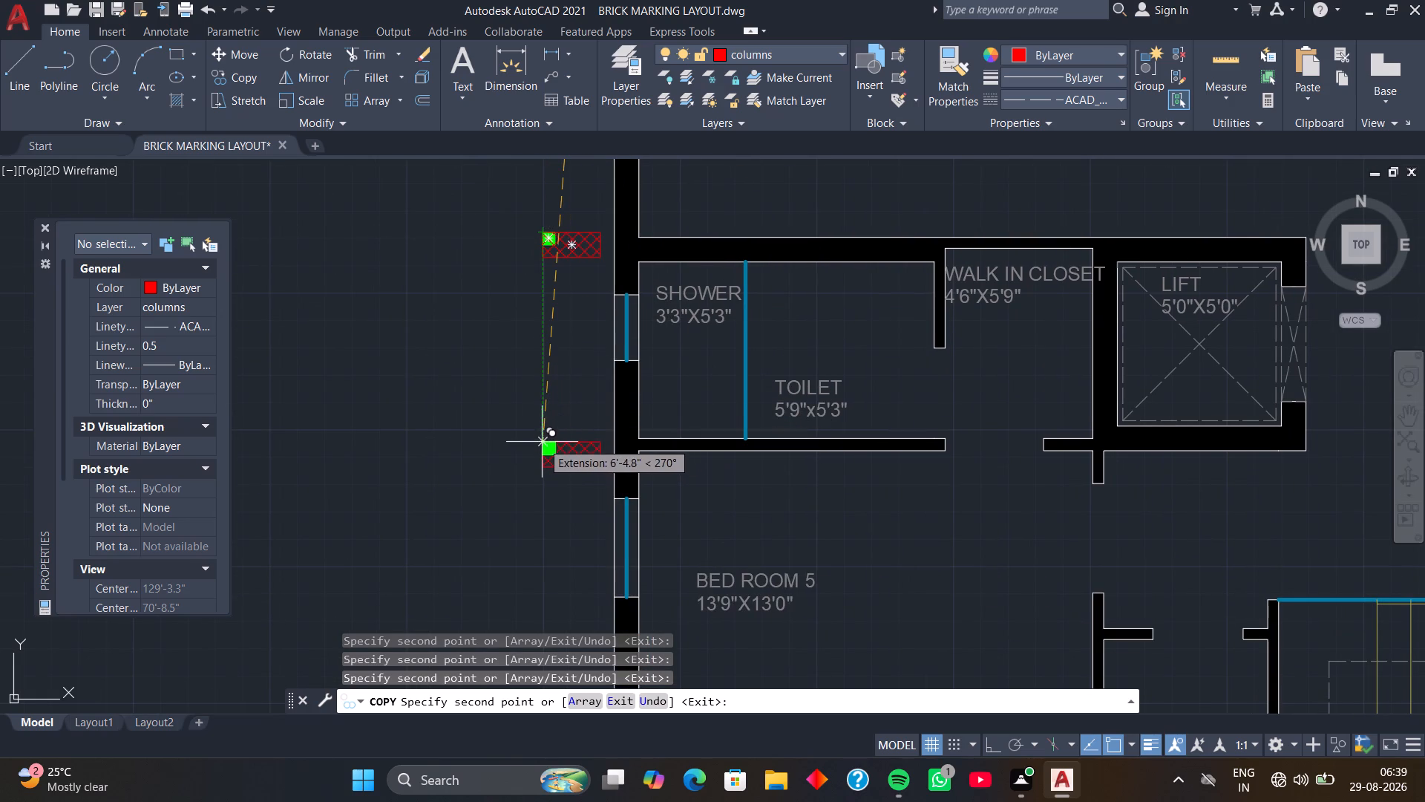
left_click(542, 440)
middle_click_drag(540, 516, 502, 337)
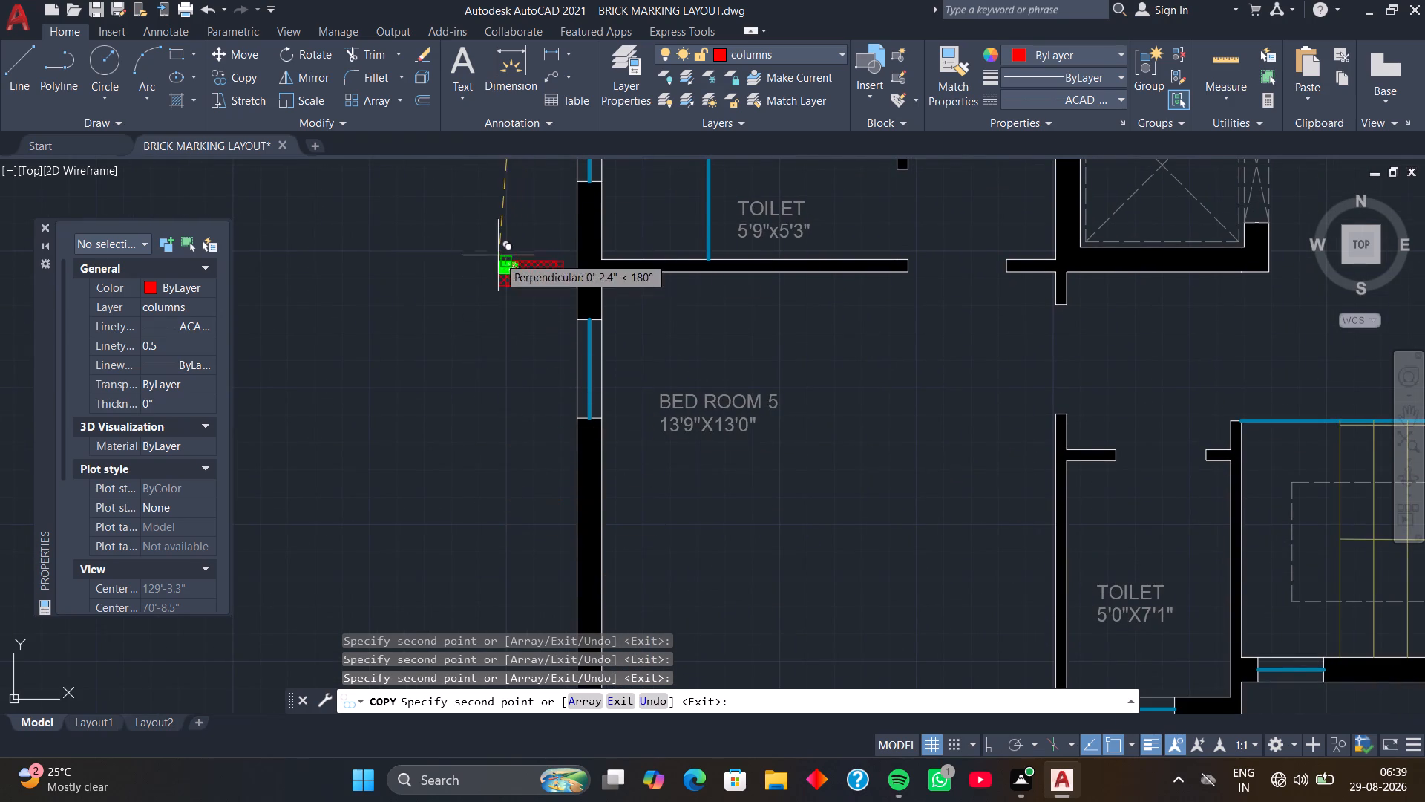
middle_click_drag(500, 454, 485, 267)
left_click(491, 515)
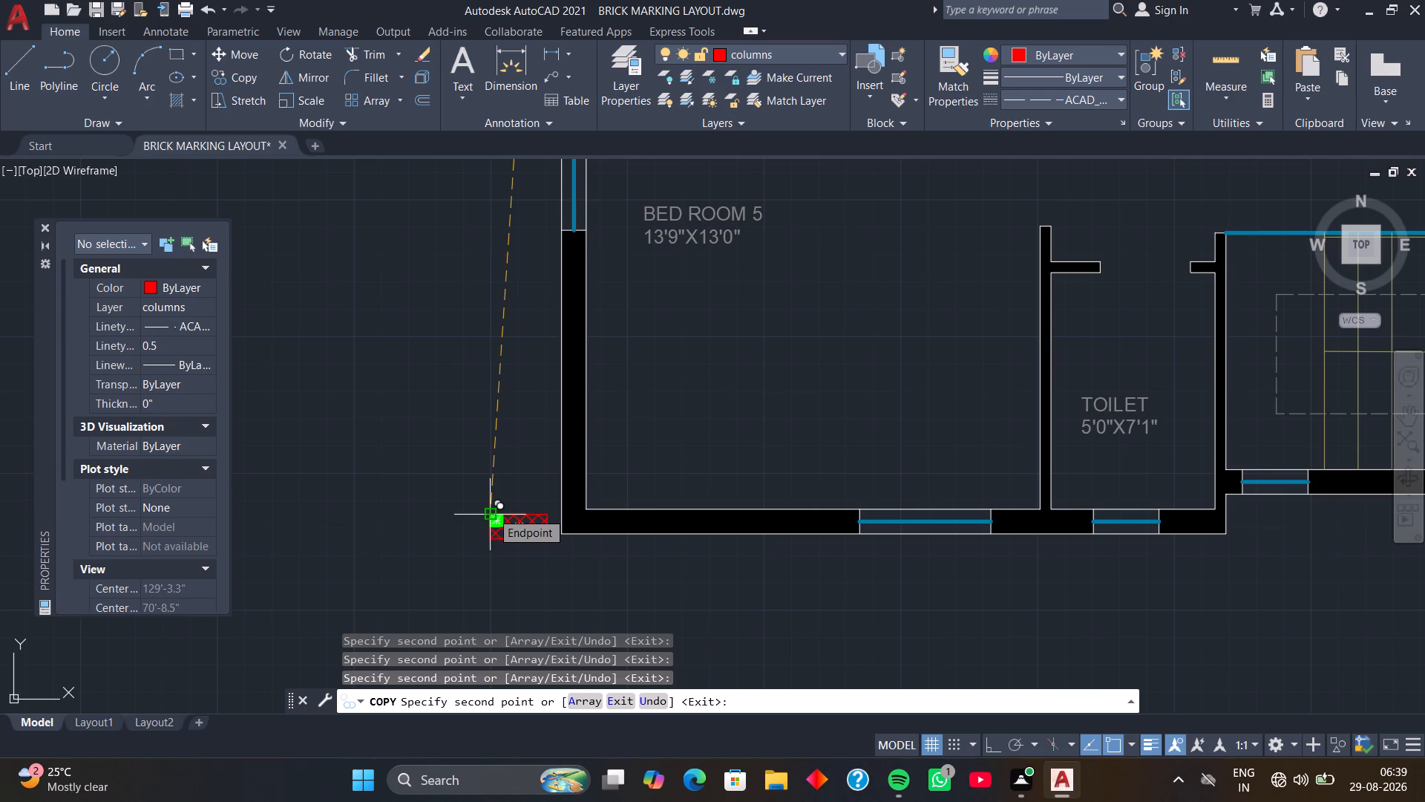
Place column copies below the staircase's south-west corner, inside the adjacent TOILET, and beside the lift's south-east and north-east corners.
left_click(1215, 564)
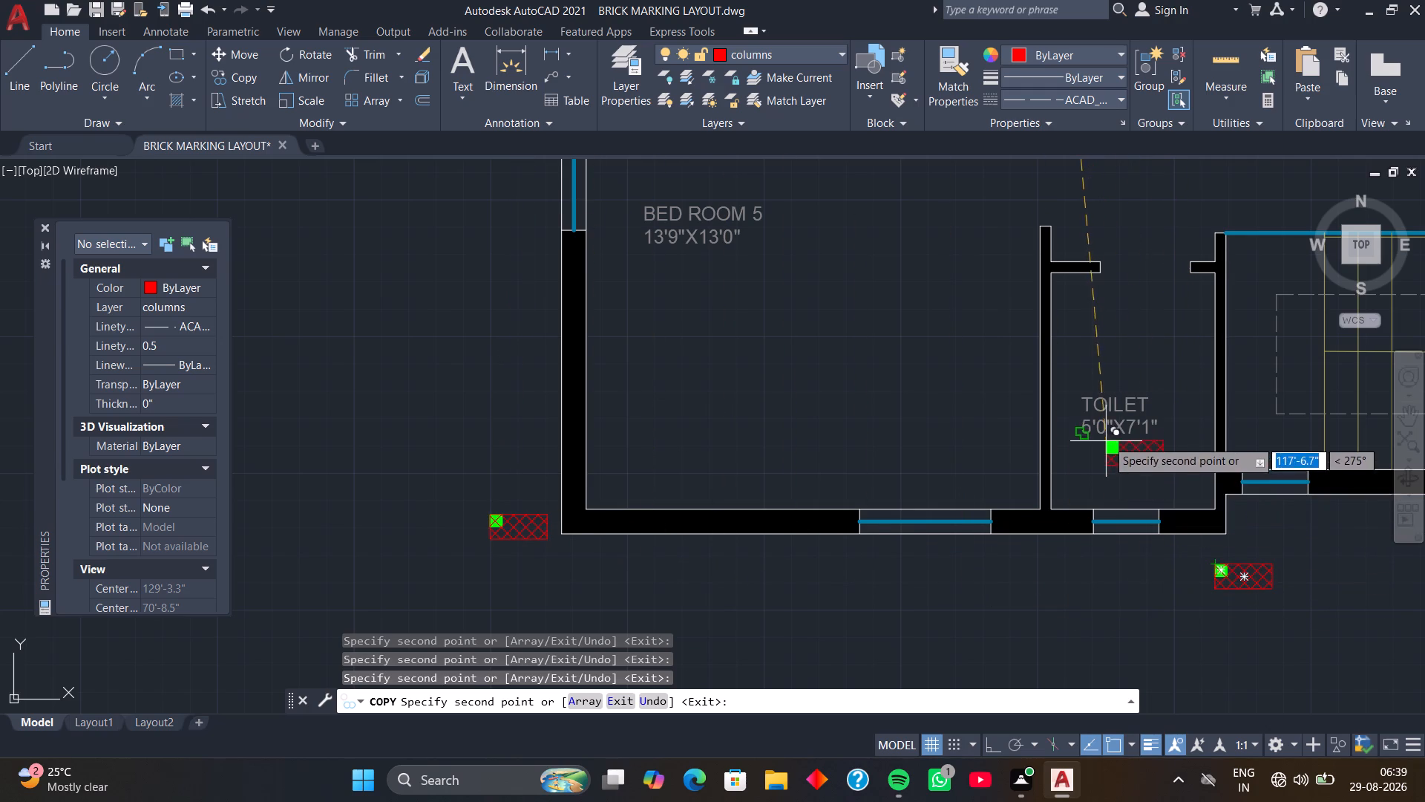
middle_click_drag(1107, 437, 799, 567)
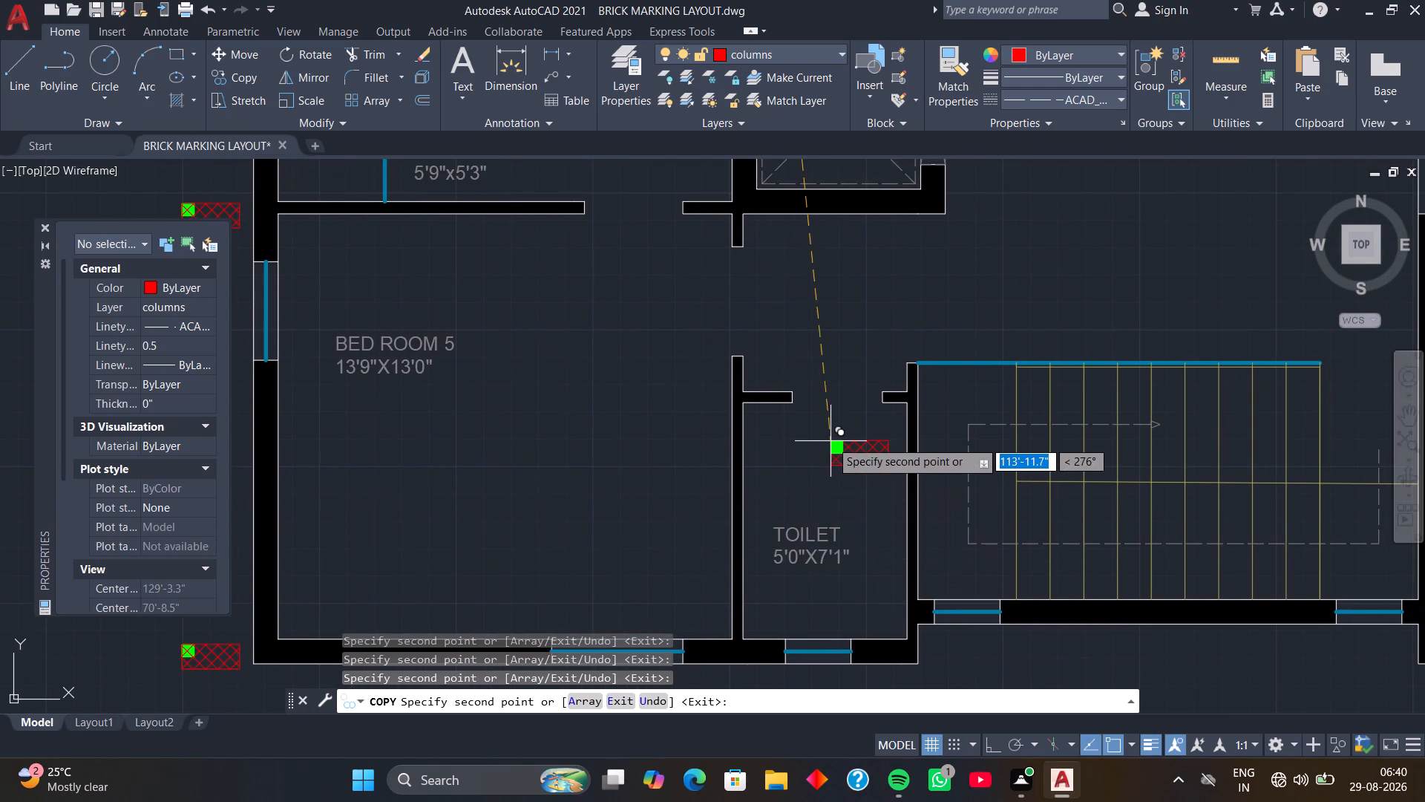
left_click(834, 424)
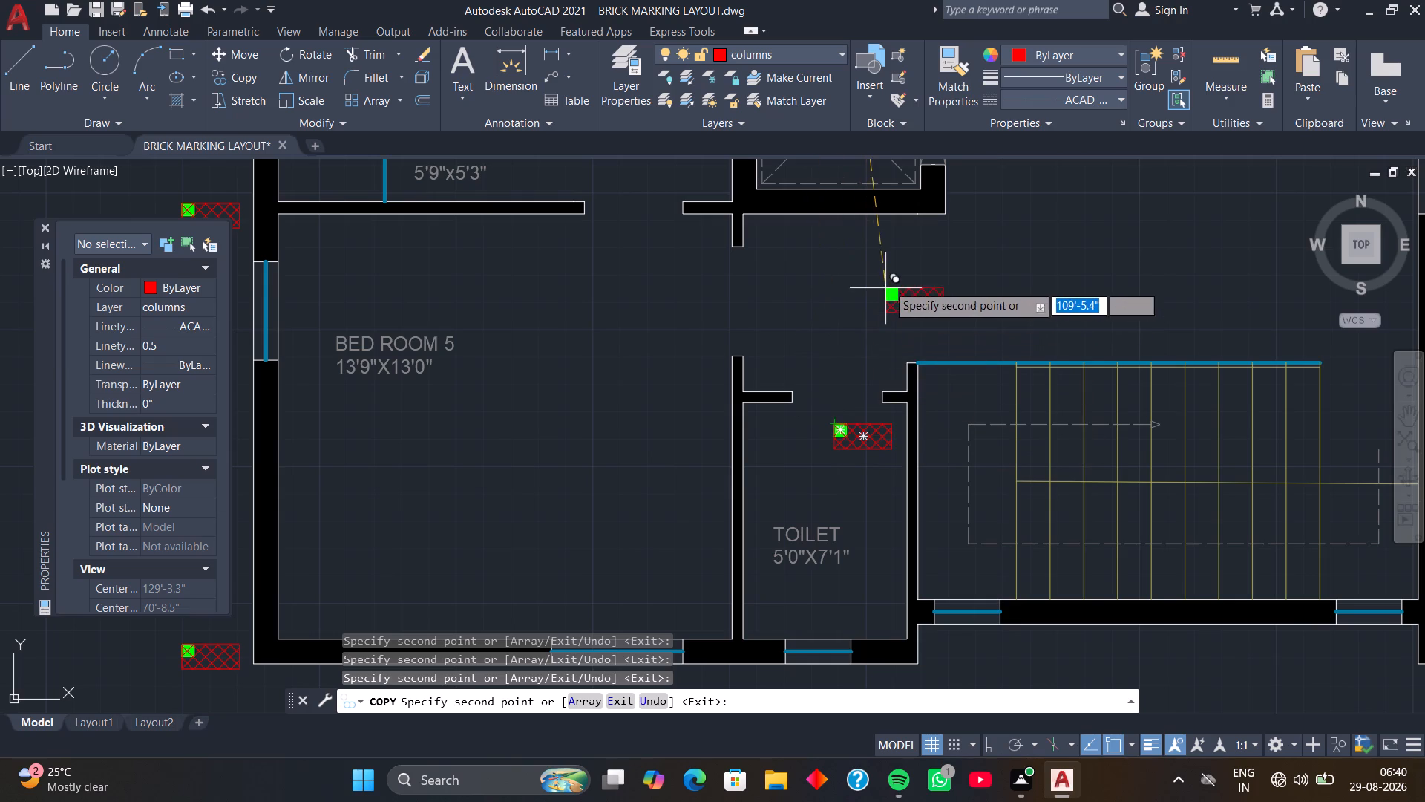
middle_click_drag(887, 283, 715, 445)
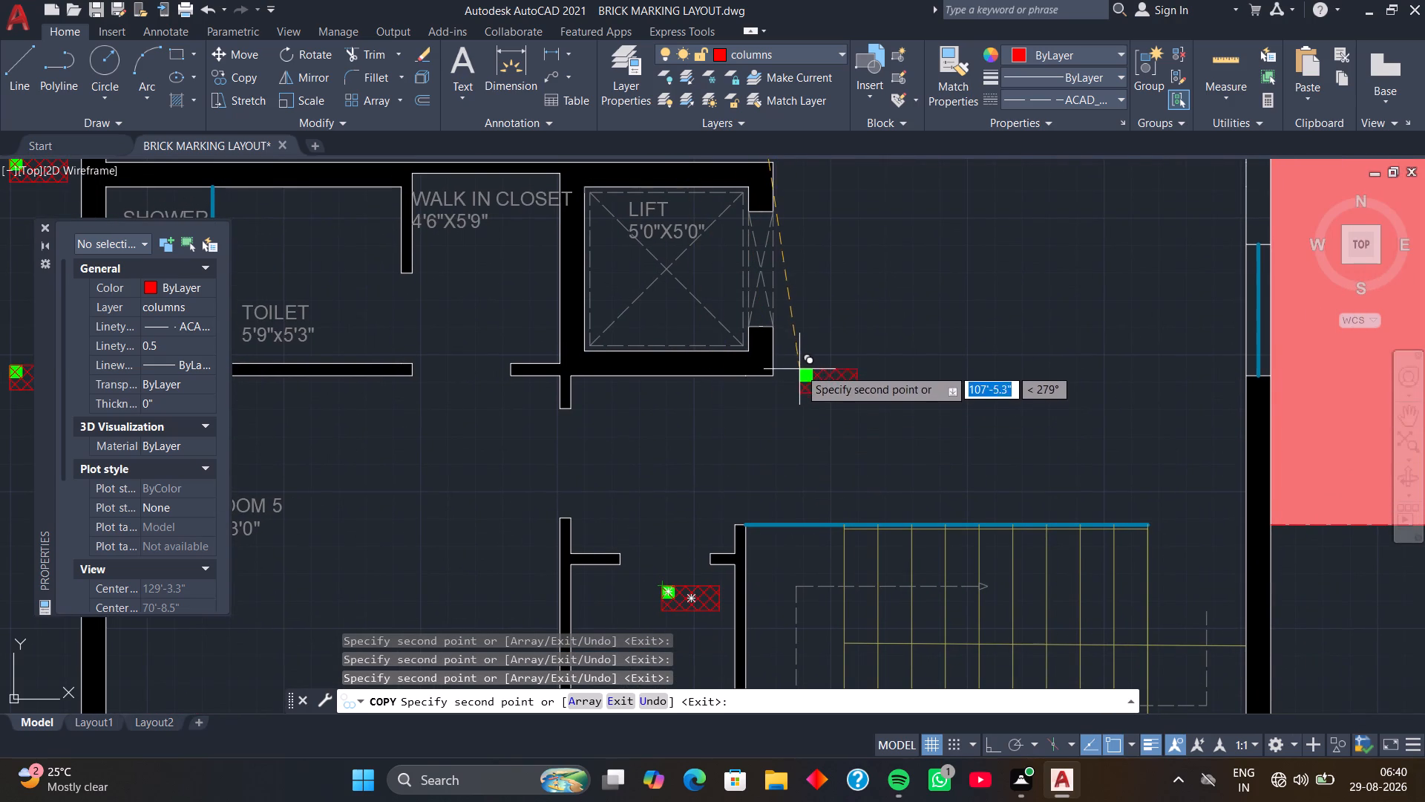
left_click(799, 359)
middle_click_drag(807, 193, 790, 371)
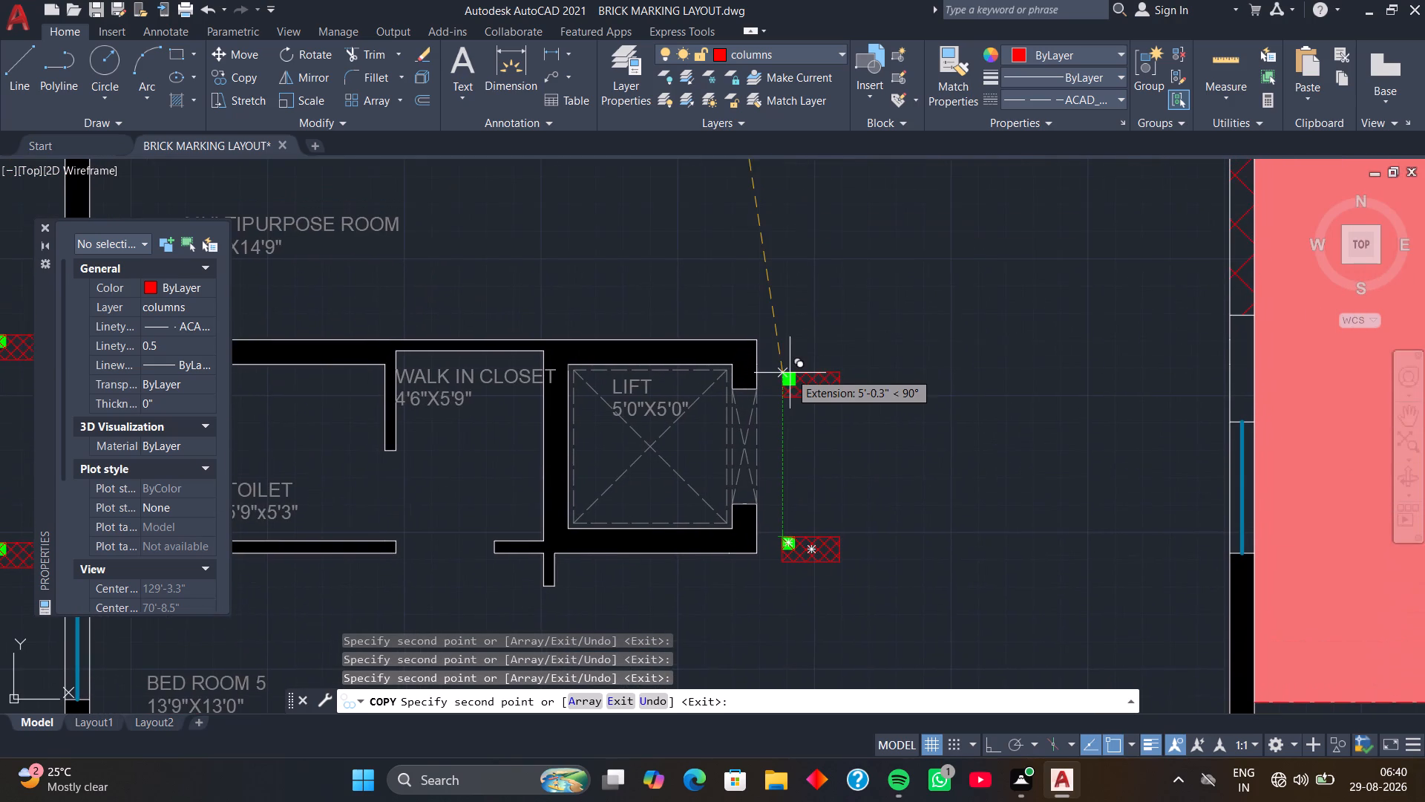
left_click(786, 347)
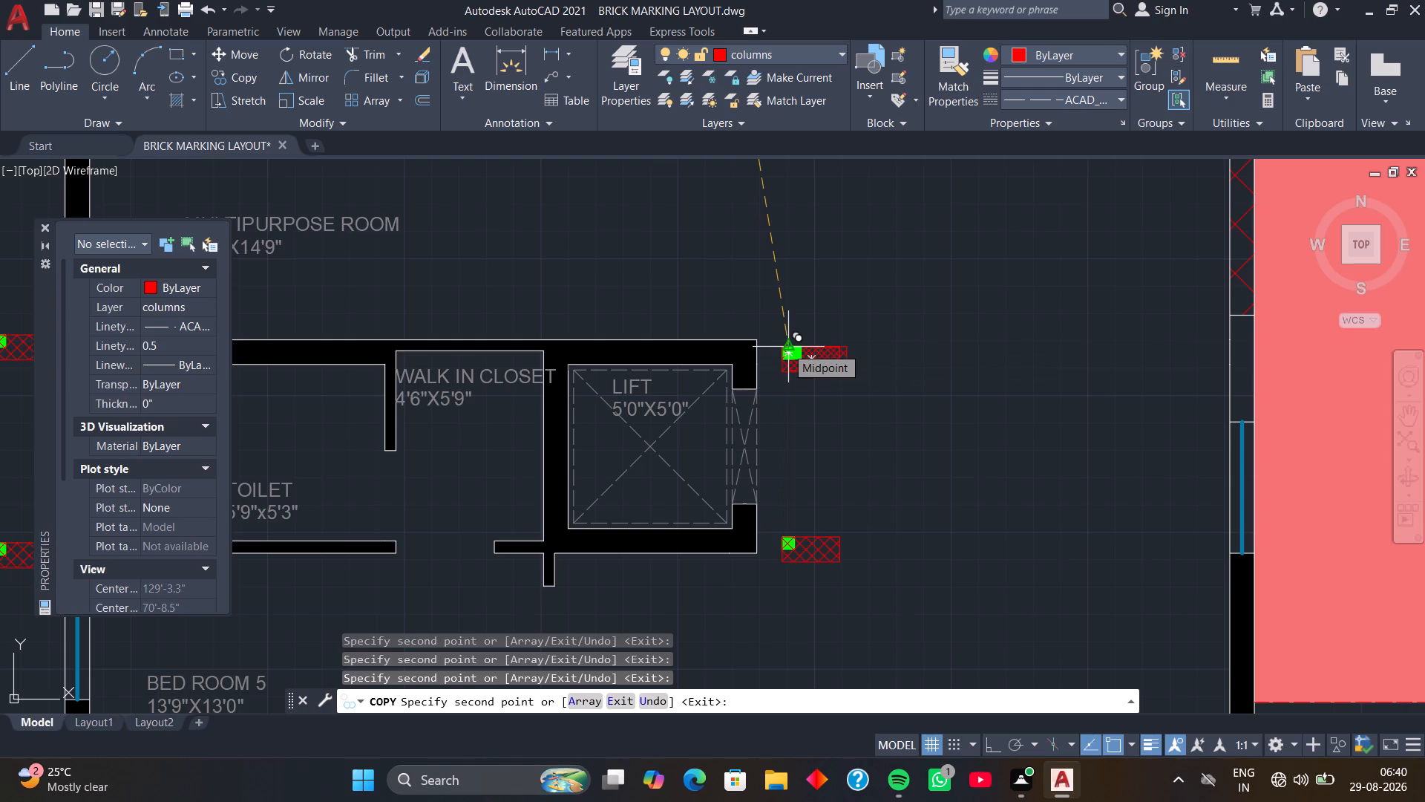
Place column copies inside the MULTIPURPOSE ROOM's north wall, above its north-east corner, and near the east wall level with the lift's north wall.
scroll(788, 326, "down", 3)
middle_click_drag(763, 270, 749, 462)
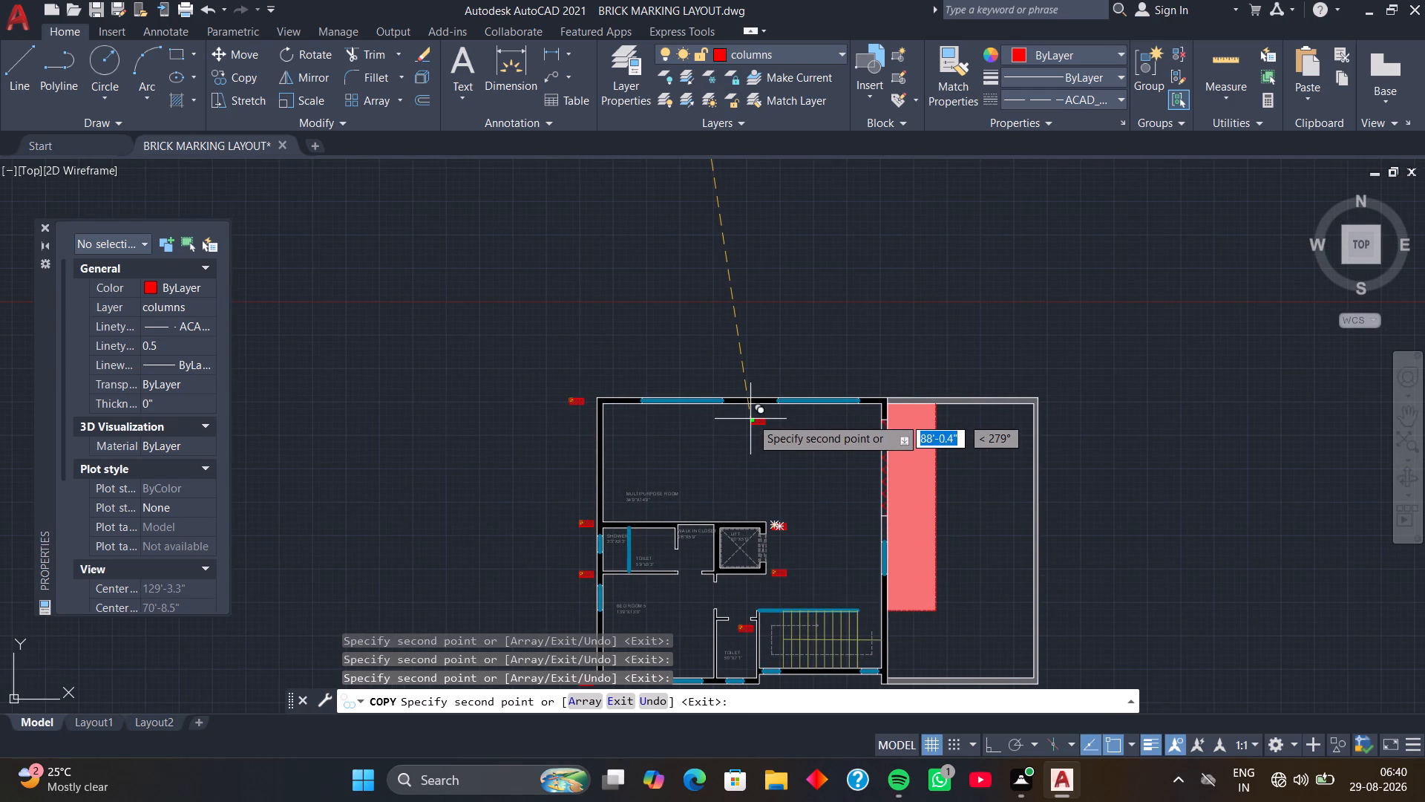
left_click(751, 417)
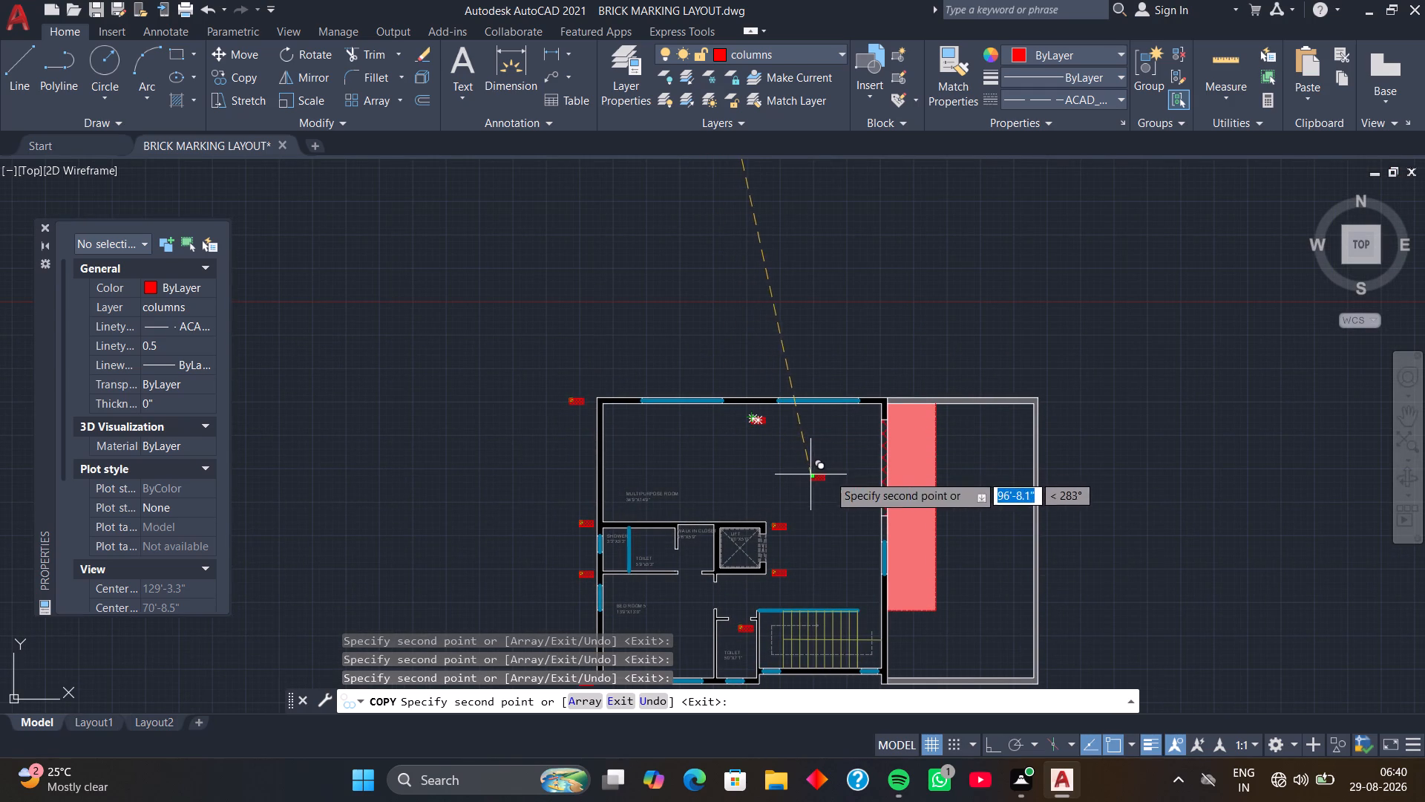
left_click(871, 371)
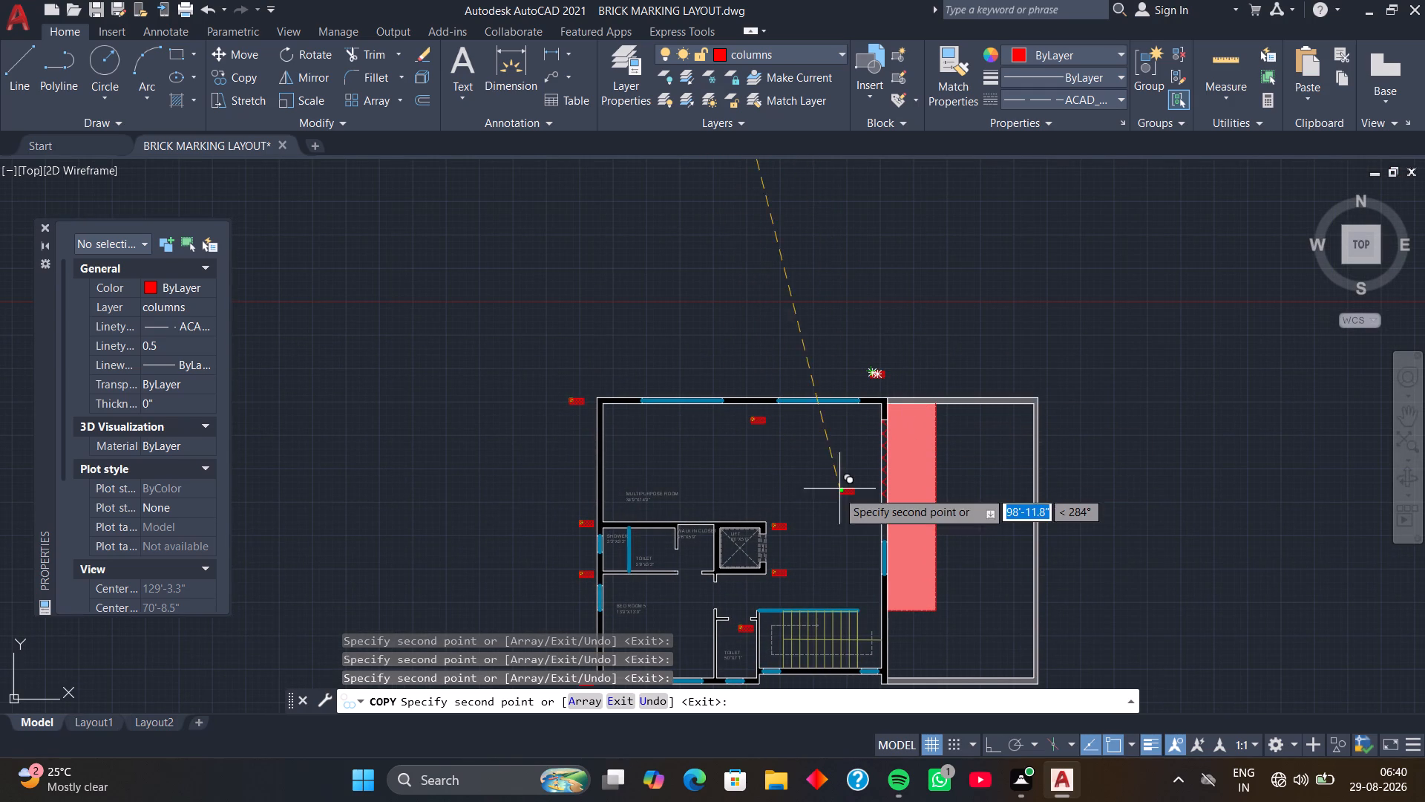
middle_click_drag(805, 494, 752, 398)
middle_click_drag(775, 517, 738, 498)
scroll(760, 405, "up", 2)
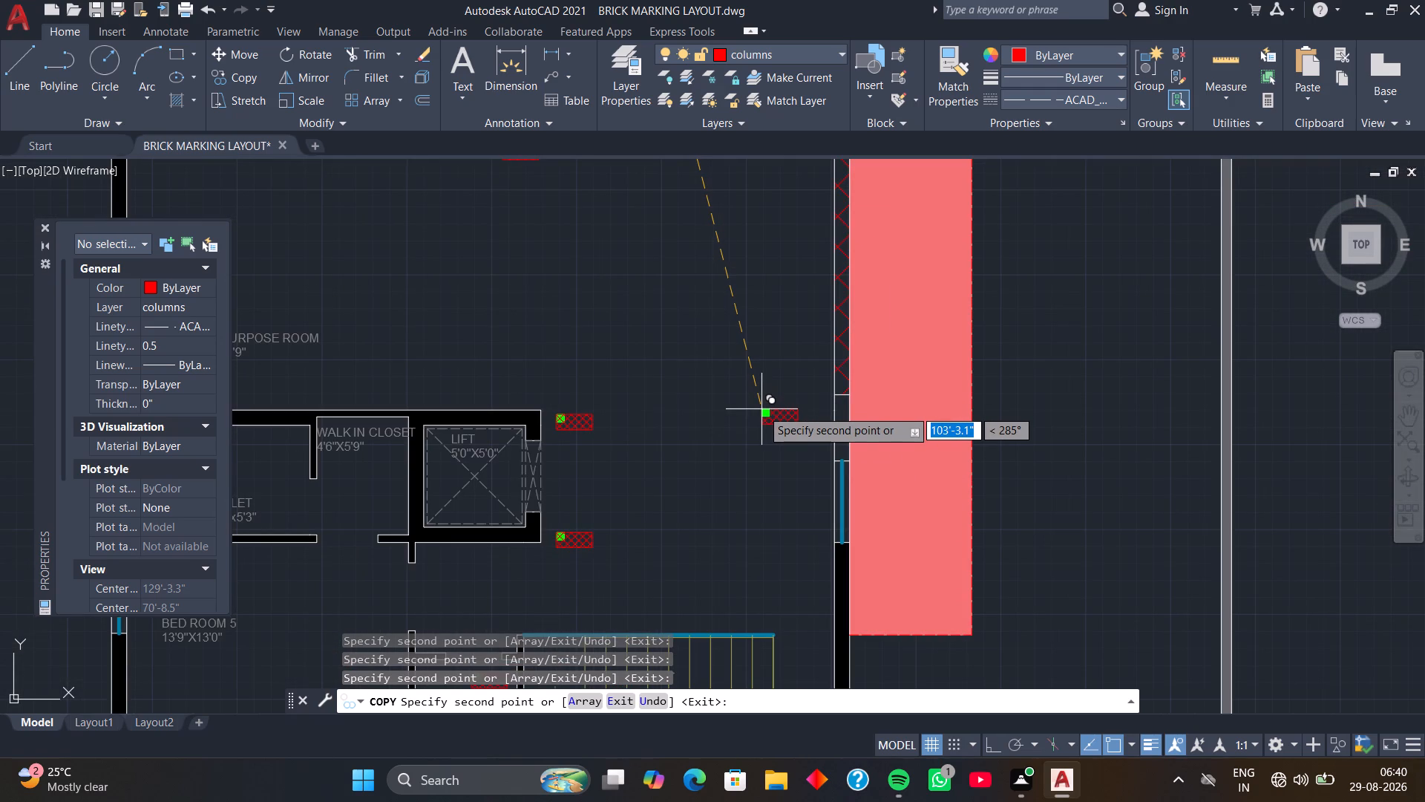
left_click(786, 416)
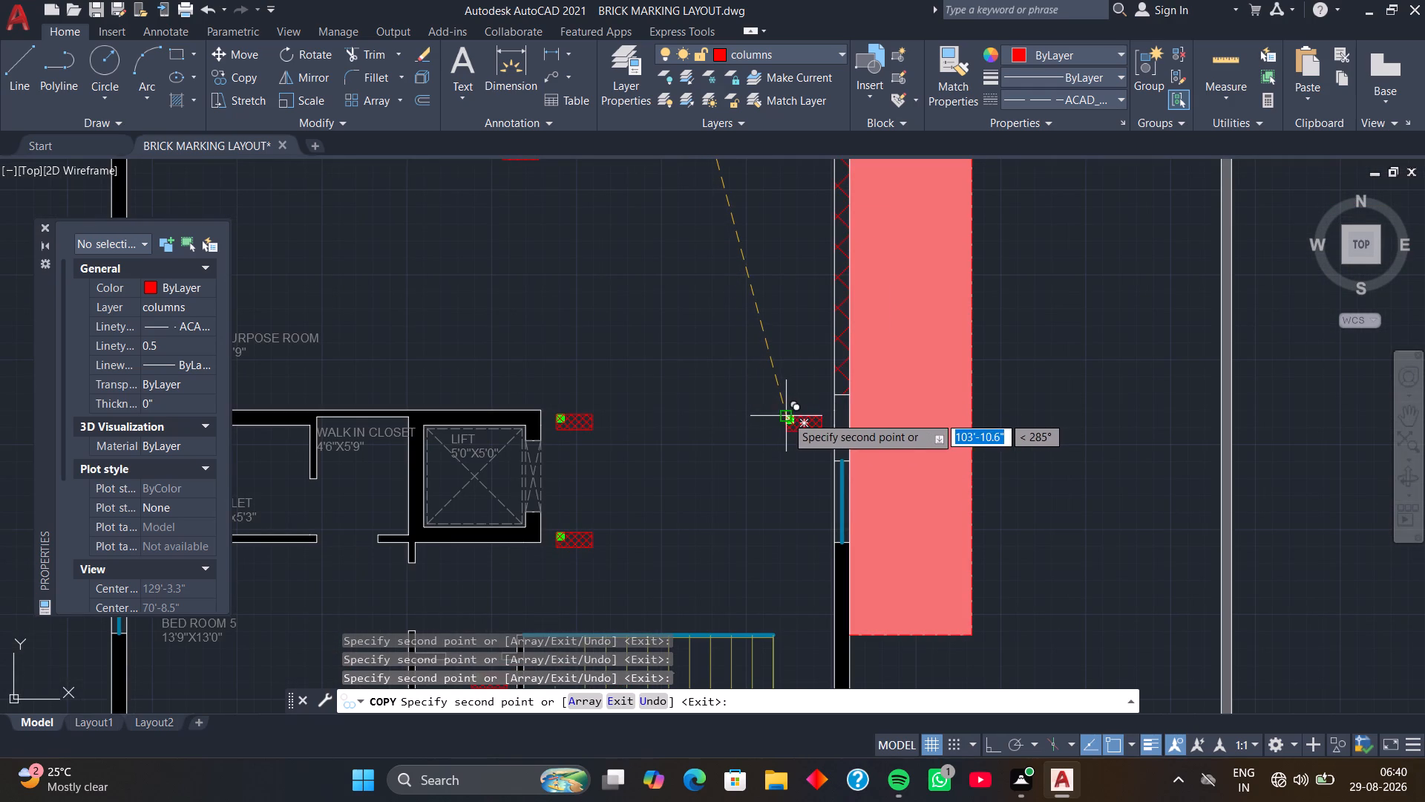
Place column copies inside the south-west corner of the area east of the staircase, below its south-east corner, and below its south wall.
middle_click_drag(786, 495, 713, 377)
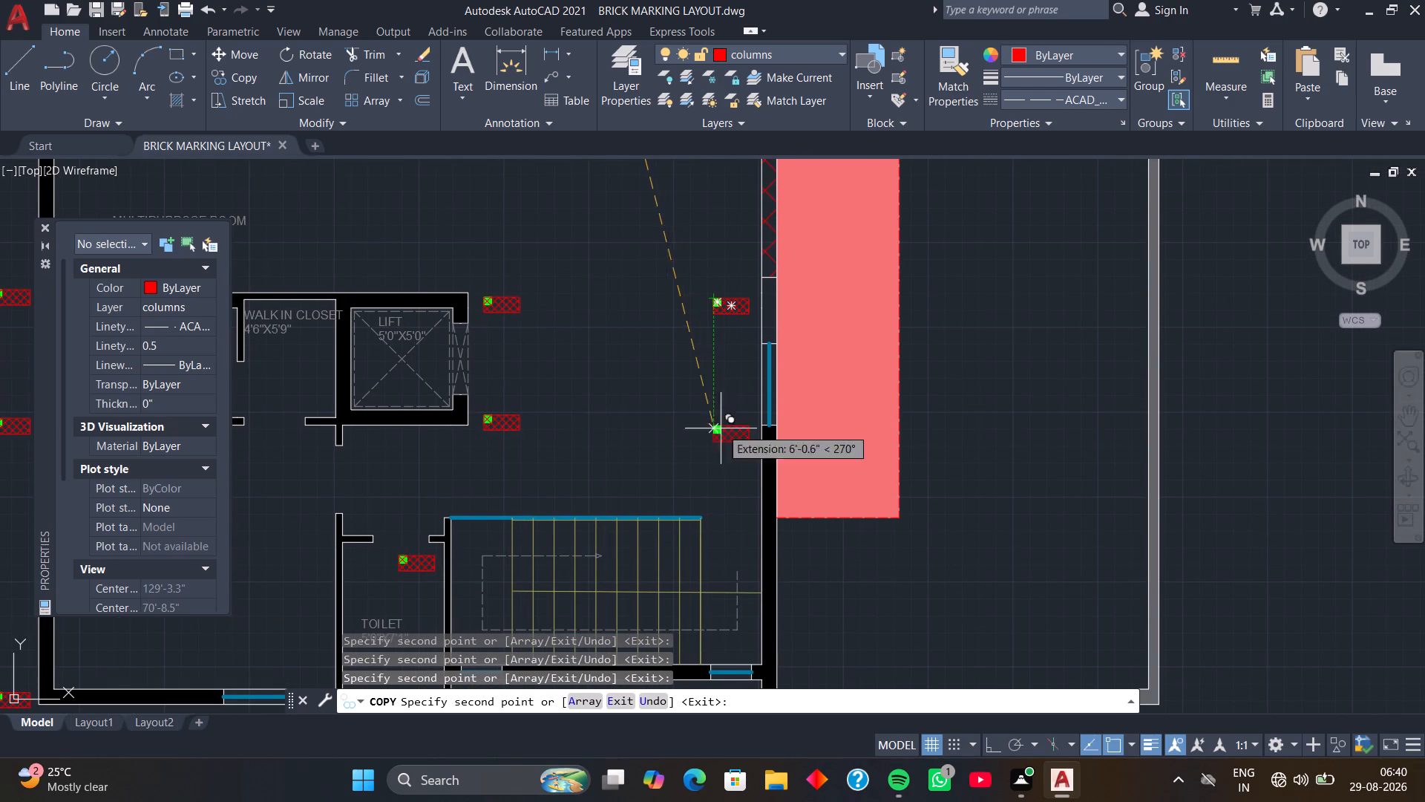
middle_click_drag(760, 560, 719, 372)
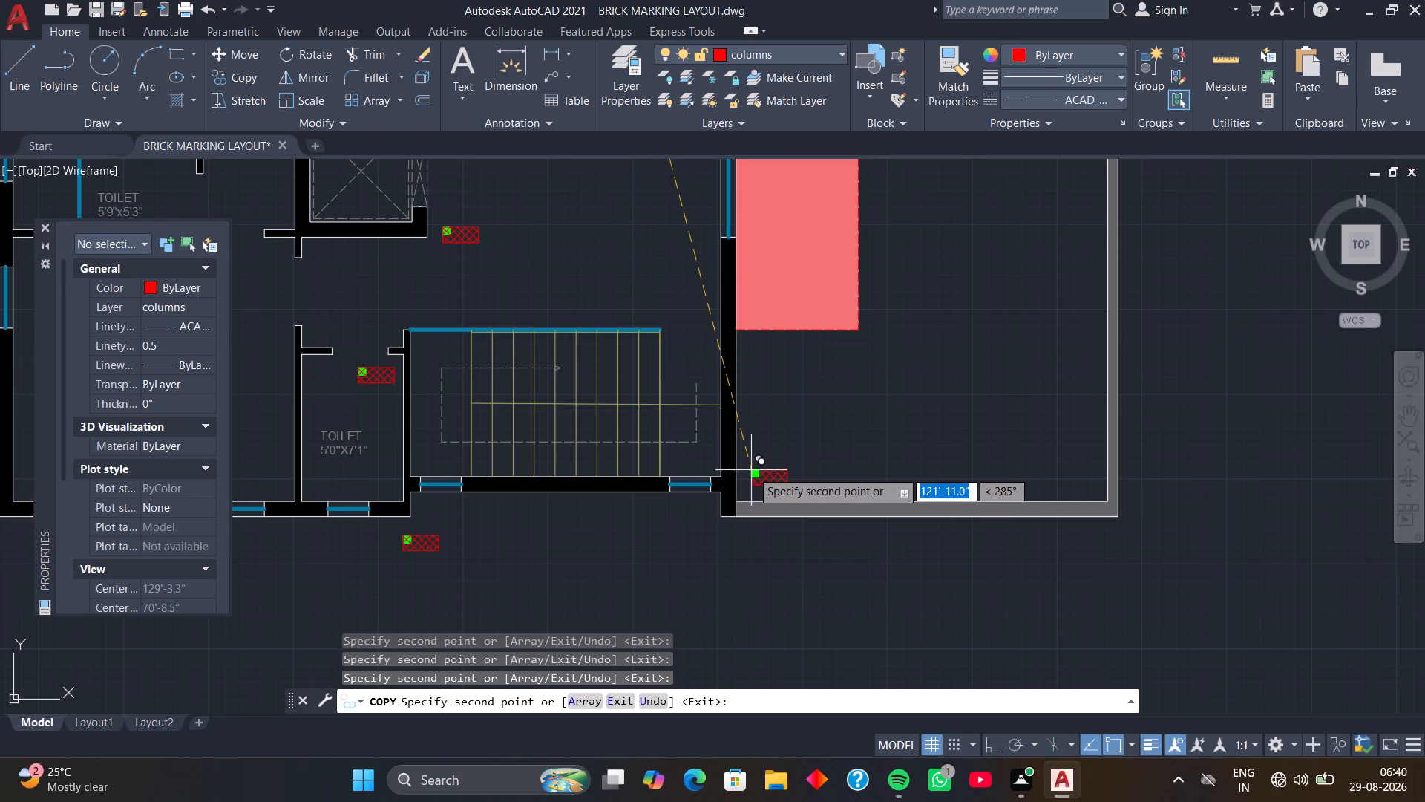
left_click(751, 470)
middle_click_drag(888, 439, 660, 411)
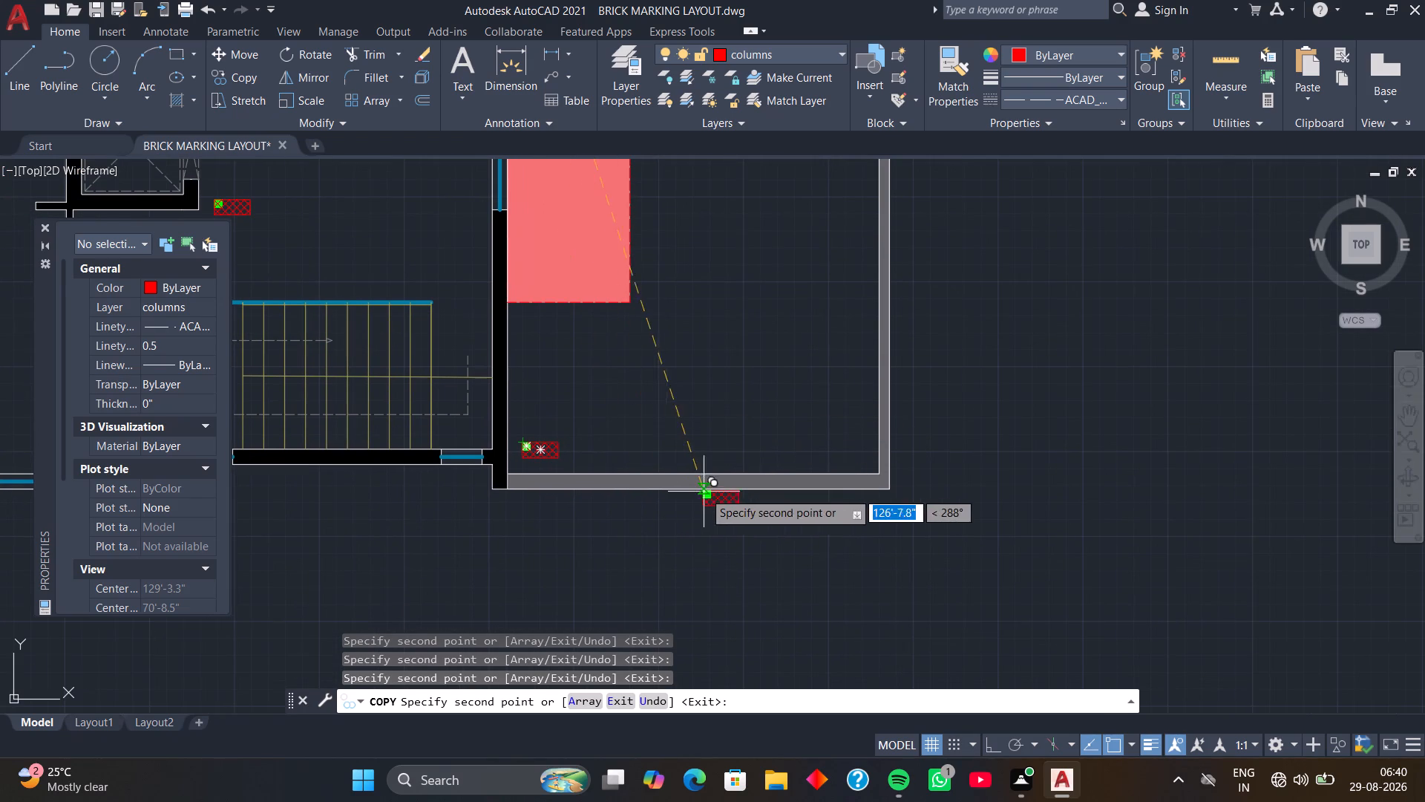
scroll(865, 508, "up", 2)
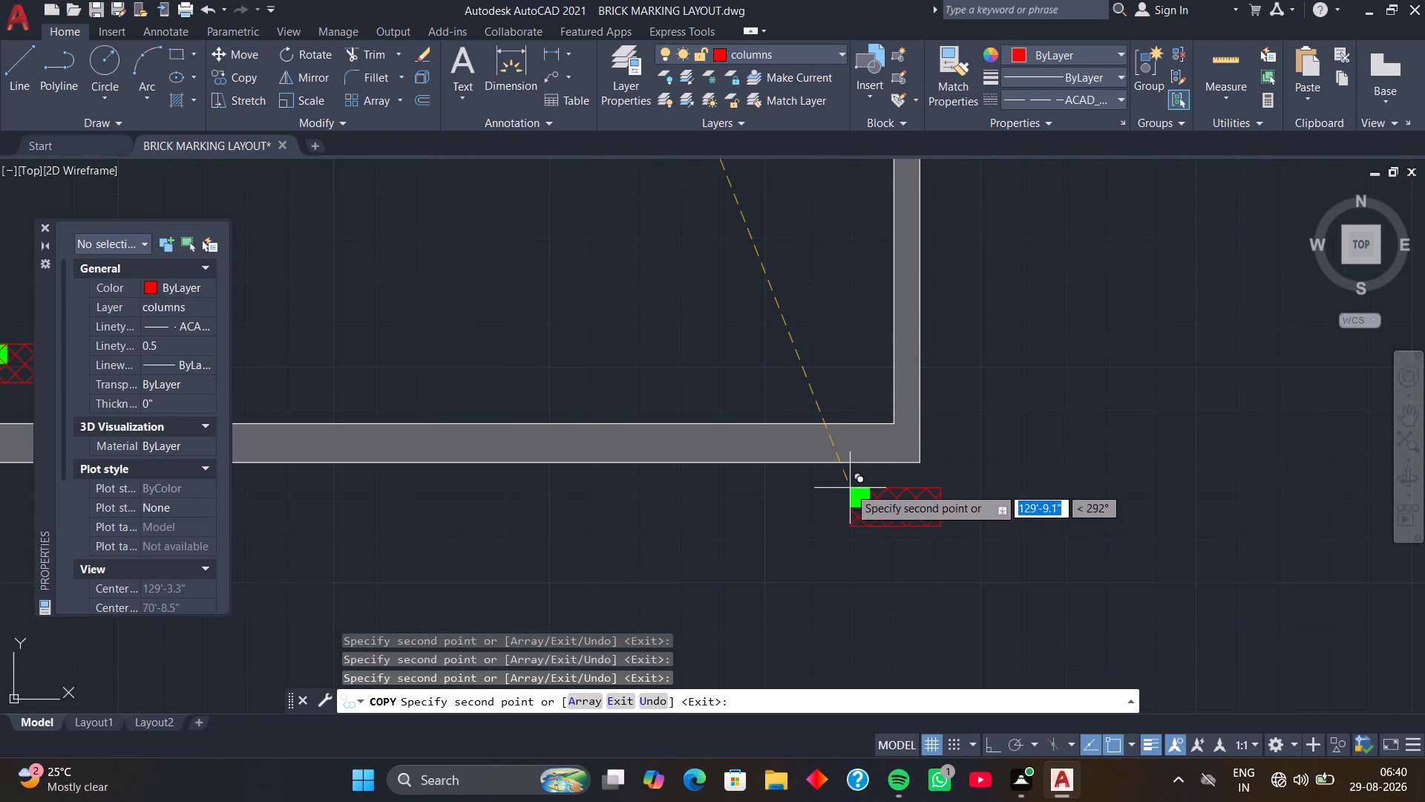
left_click(843, 486)
left_click(442, 518)
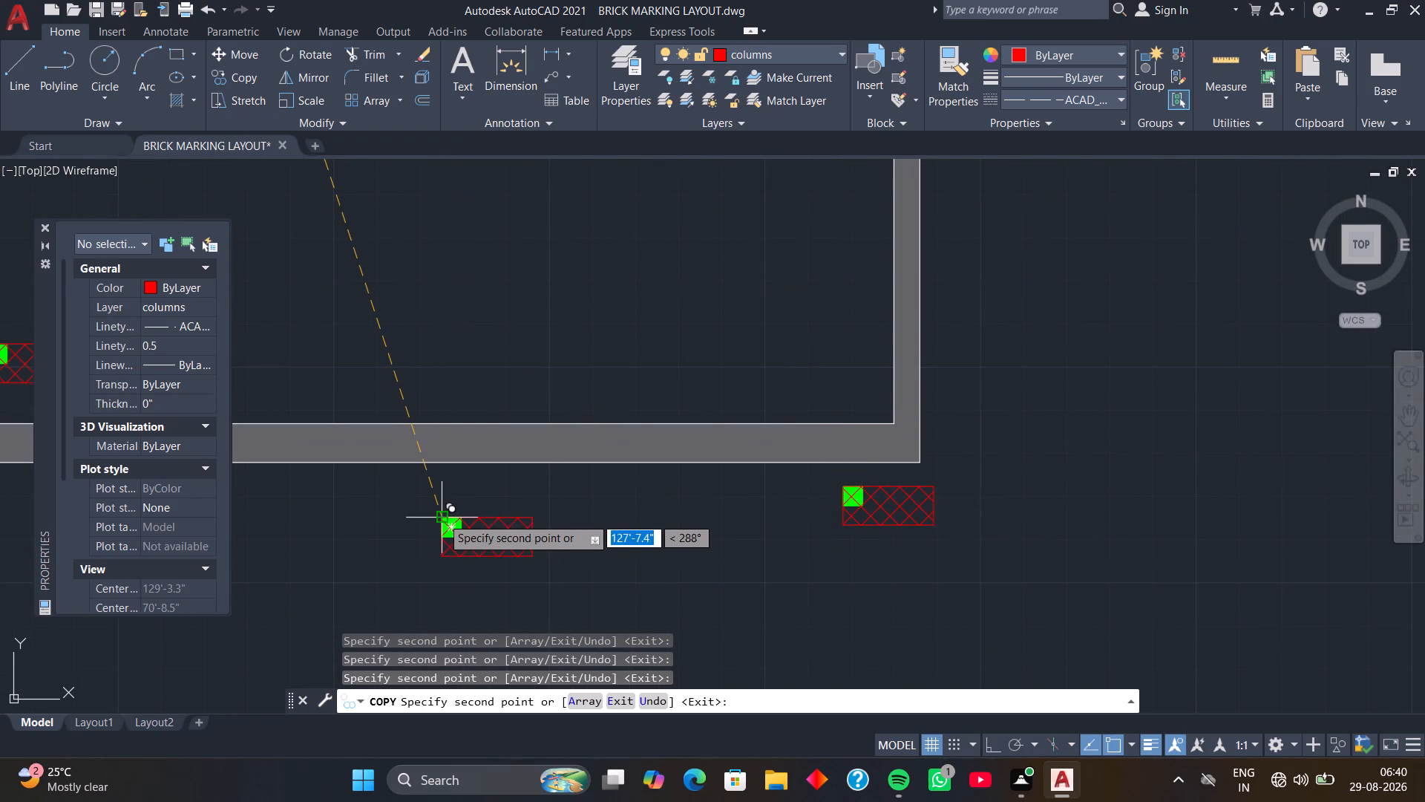
Place column copies inside the eastern area's east wall and above its north wall near the north-east corner, finishing the copying.
middle_click_drag(612, 310, 577, 610)
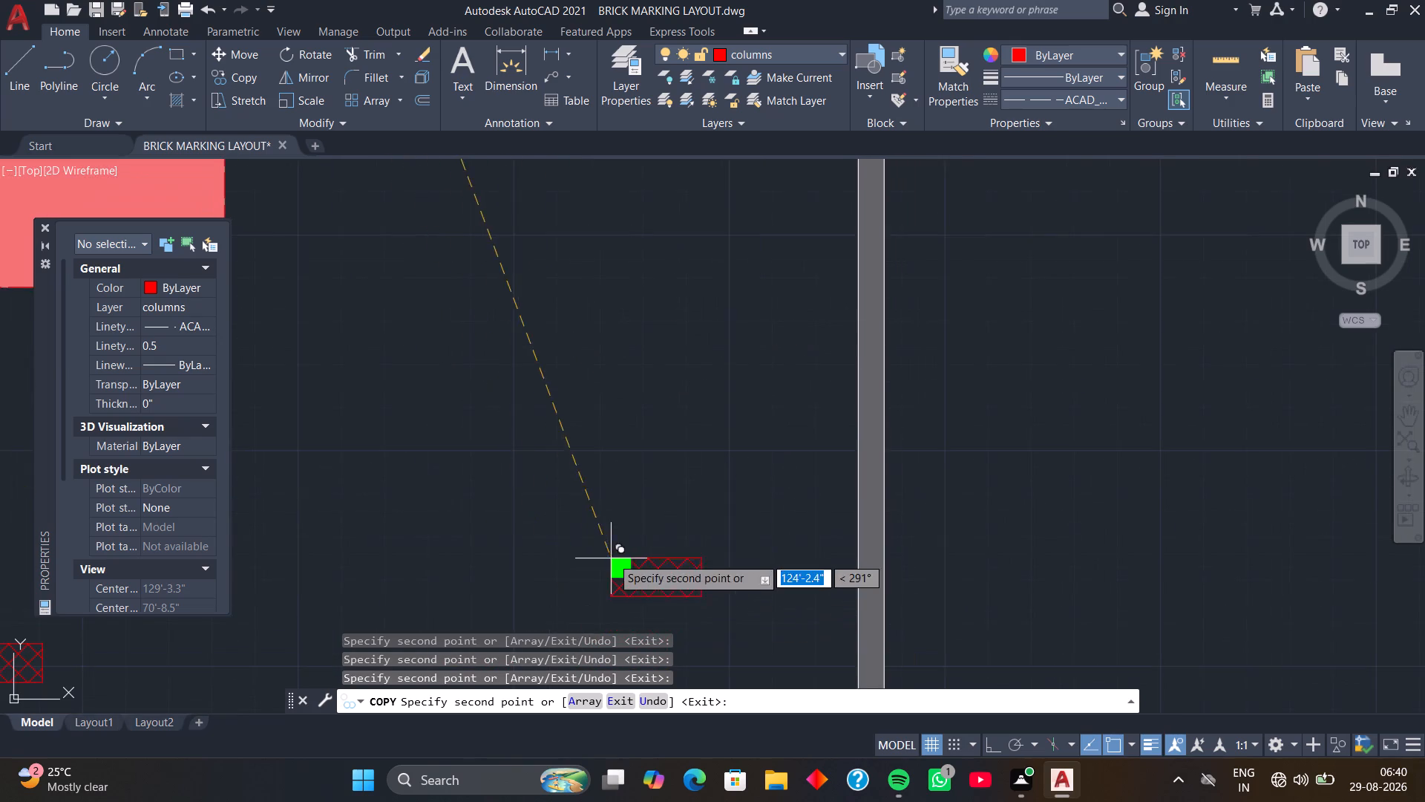
scroll(612, 557, "down", 2)
middle_click_drag(653, 373, 638, 545)
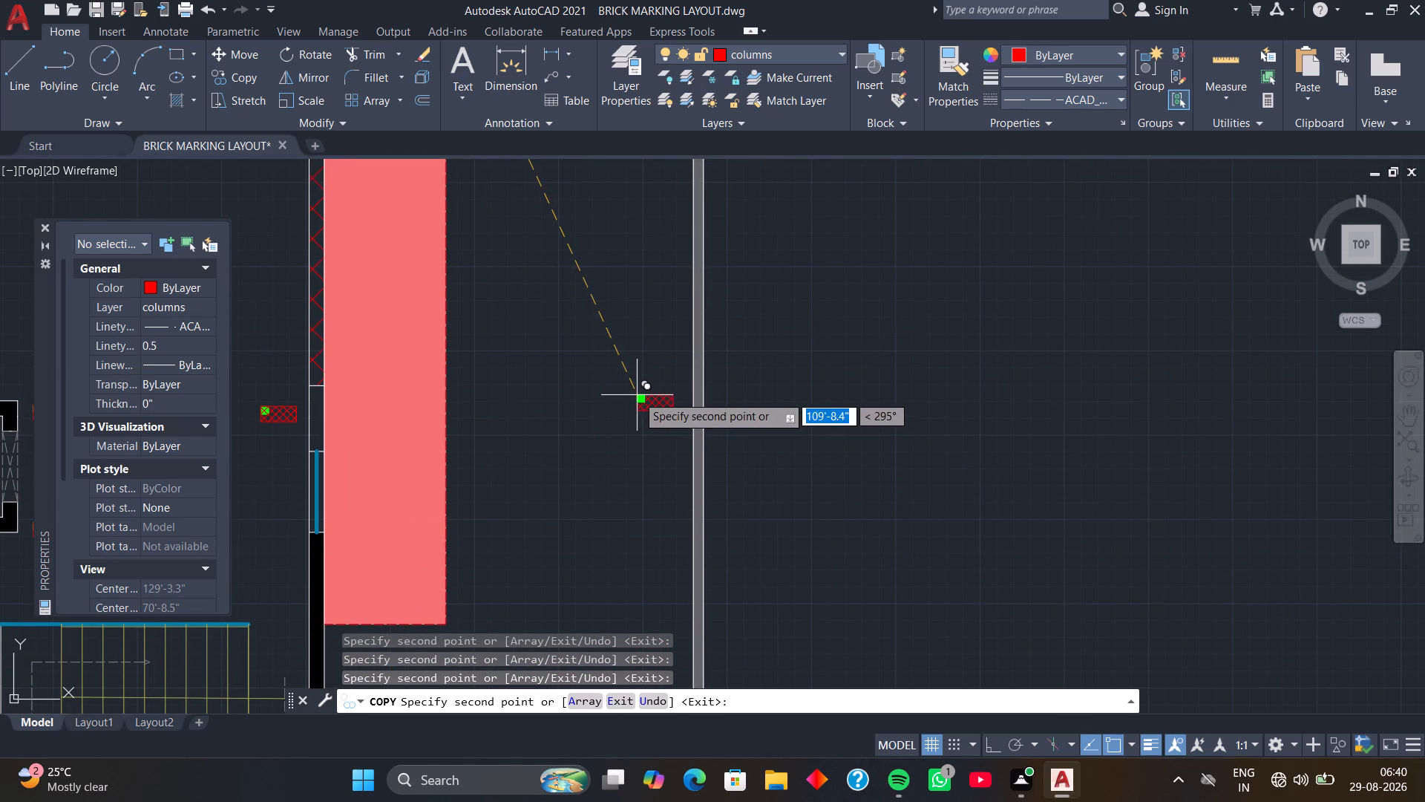
left_click(637, 395)
middle_click_drag(616, 339, 578, 636)
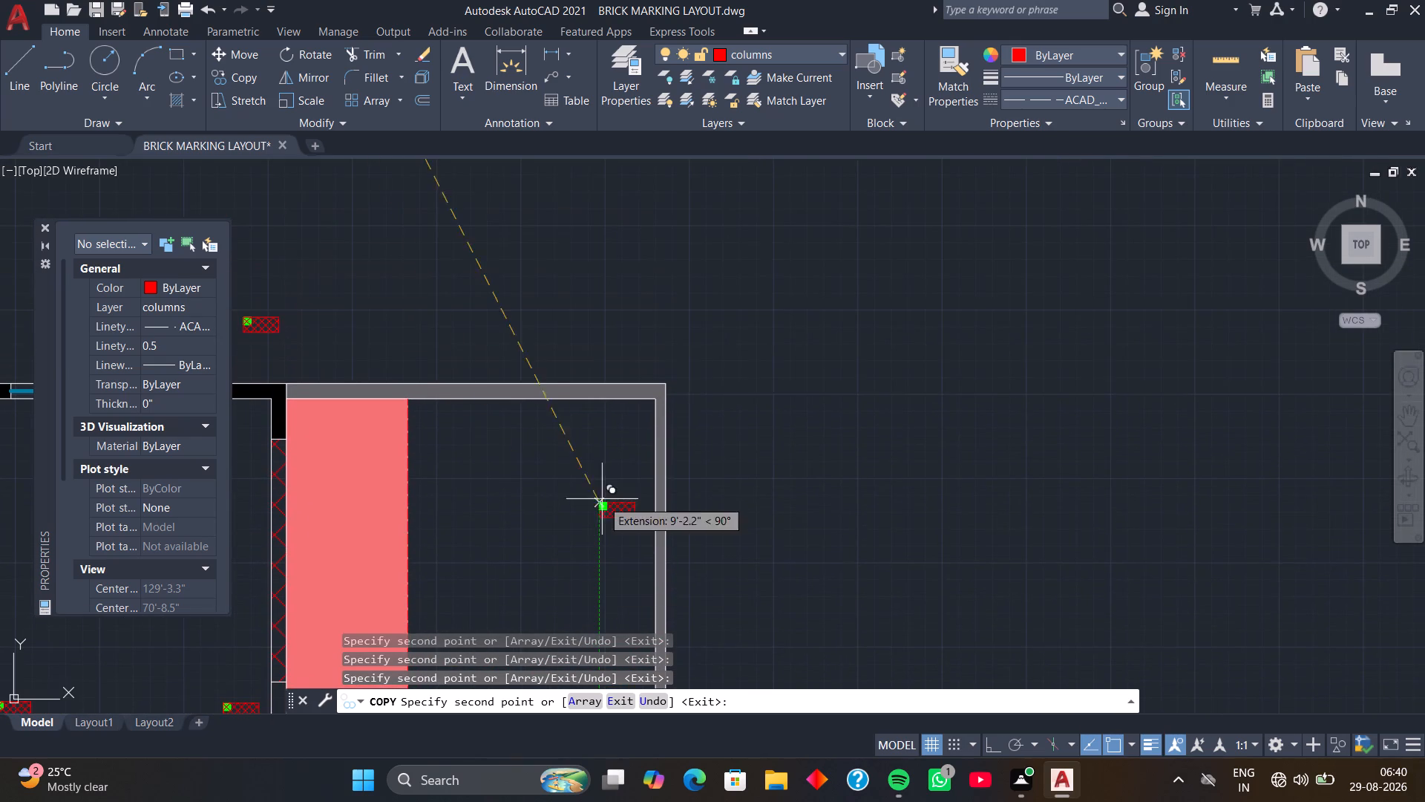
left_click(600, 350)
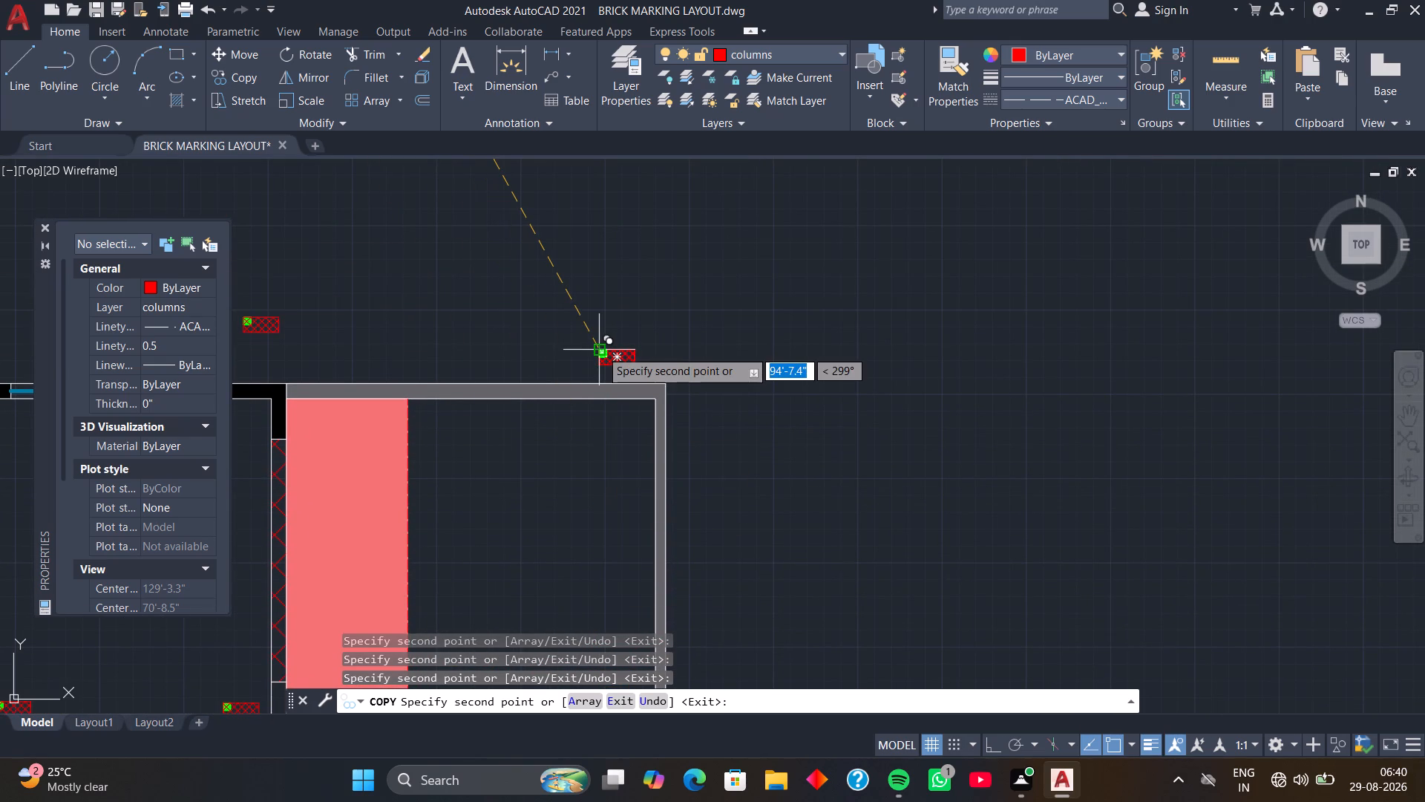
scroll(600, 350, "down", 2)
scroll(548, 447, "down", 1)
middle_click_drag(554, 471, 649, 379)
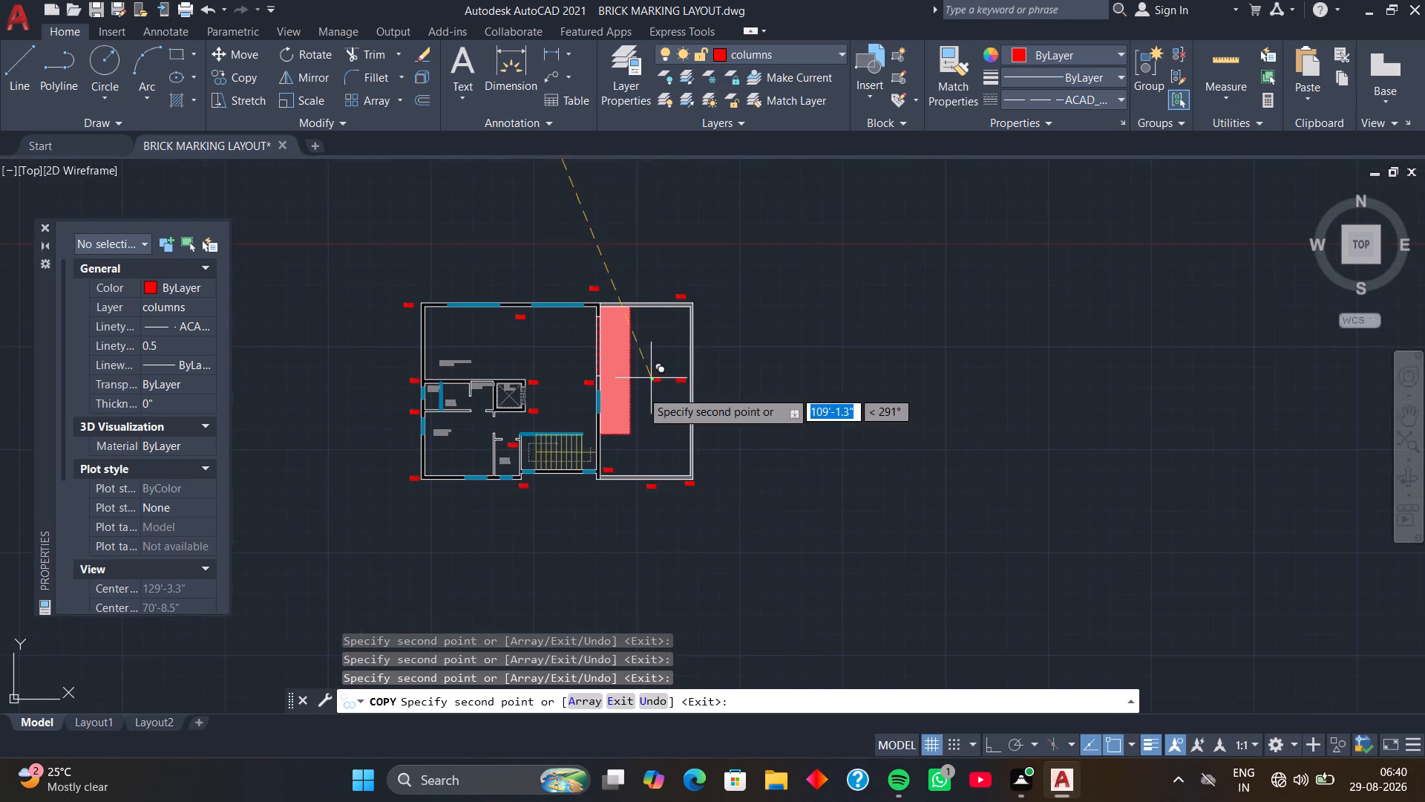
key("space")
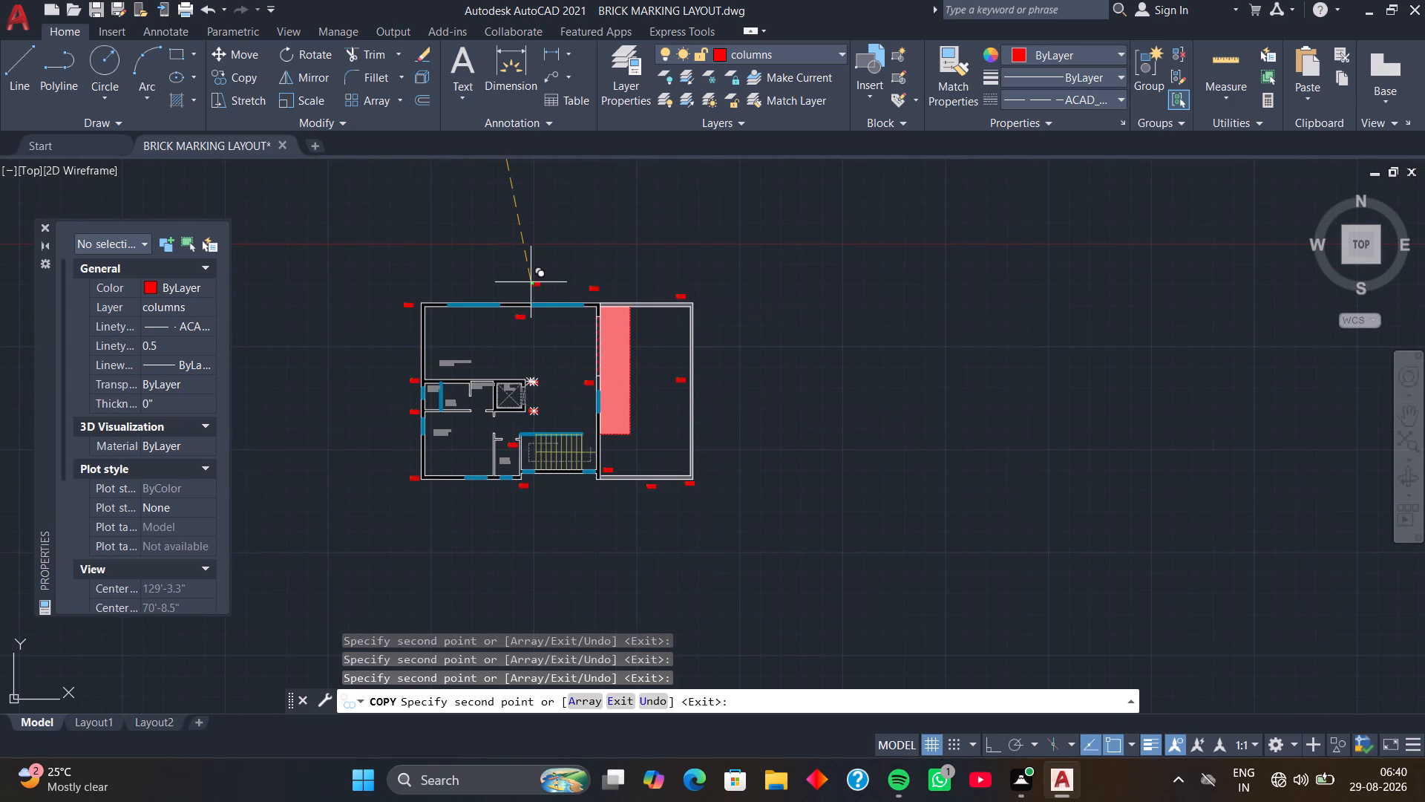
On the M.BED ROOM plan, rotate the column outside the west wall level with the SHOWER–TOILET partition by 90° about its north-west corner.
middle_click_drag(526, 236, 586, 564)
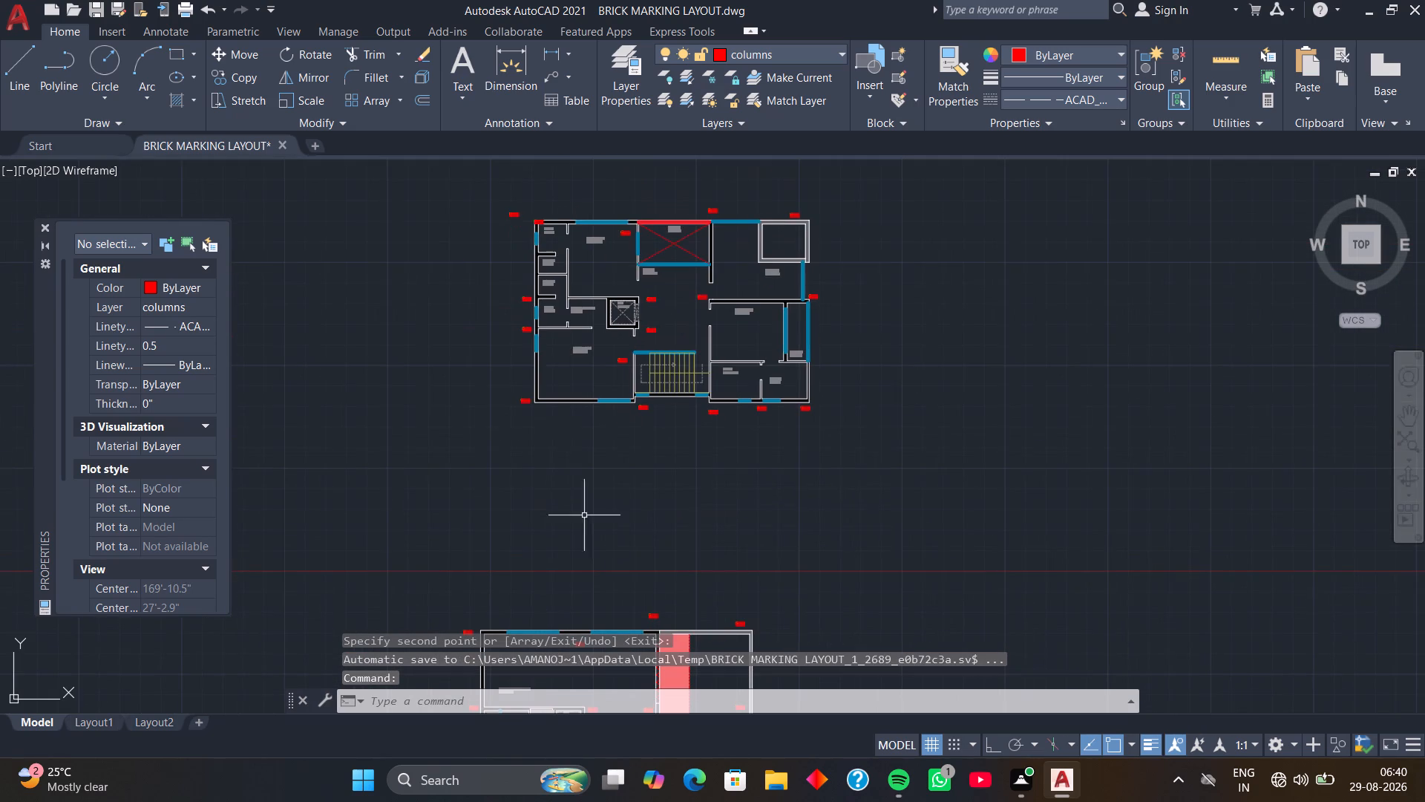
scroll(509, 315, "up", 4)
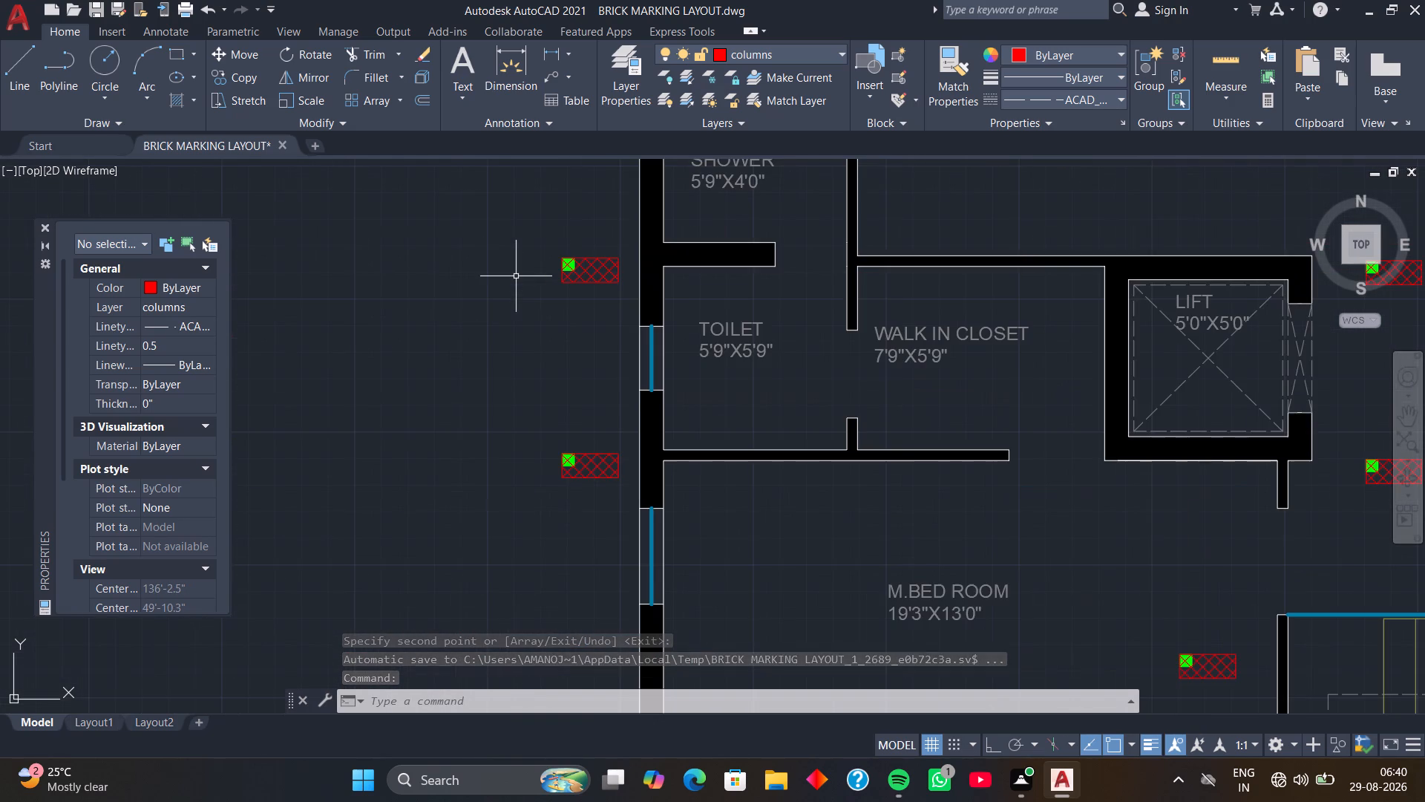
middle_click_drag(516, 276, 468, 353)
left_click(456, 287)
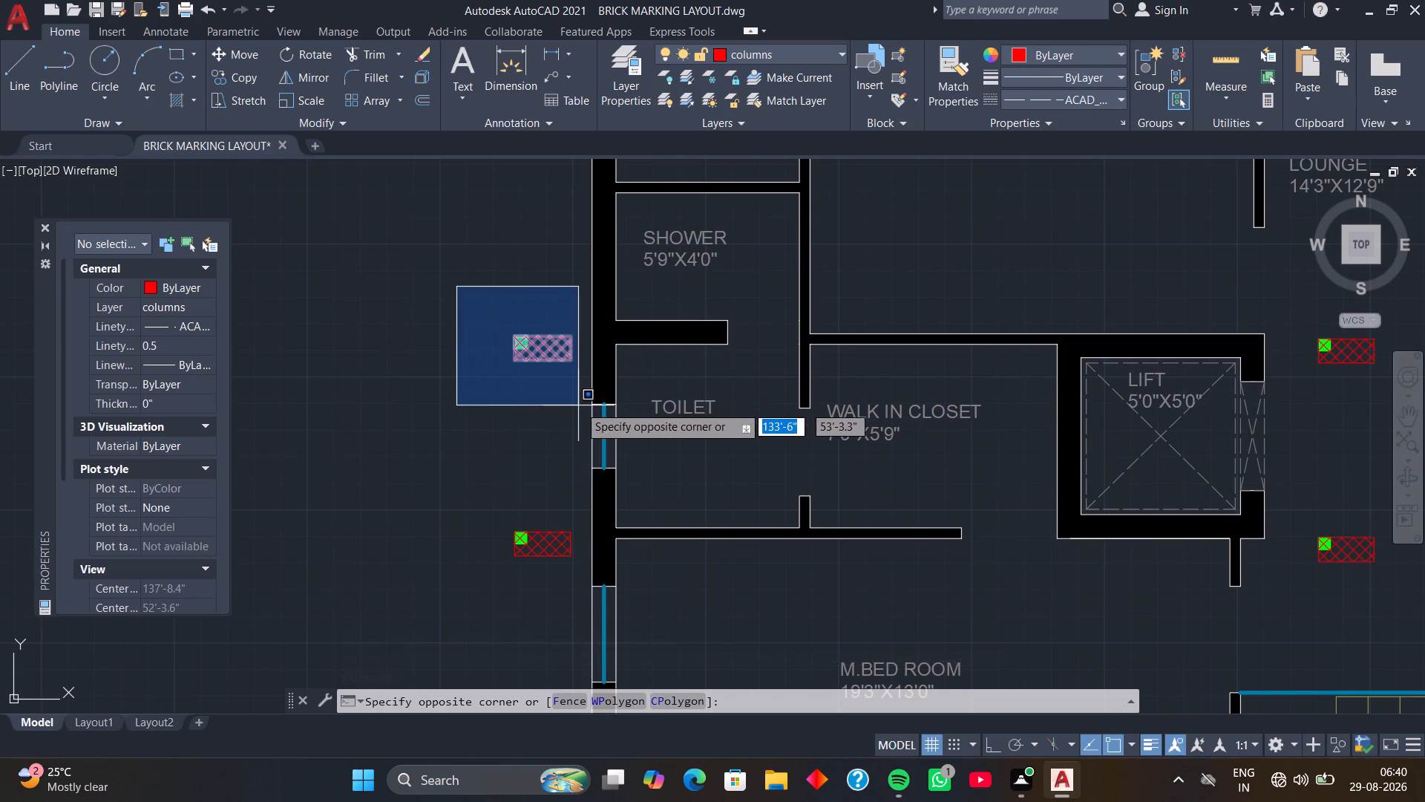
left_click(579, 405)
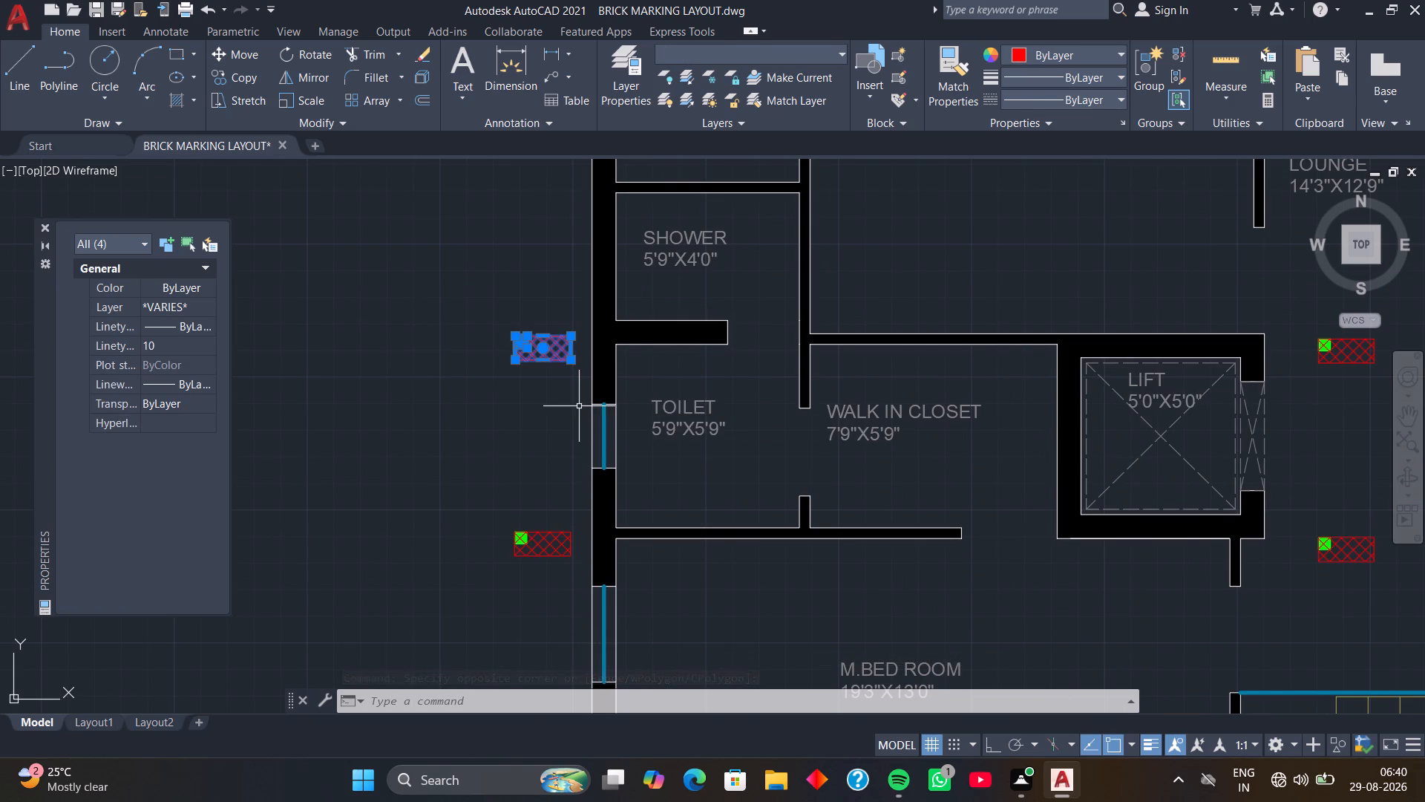
type("RO")
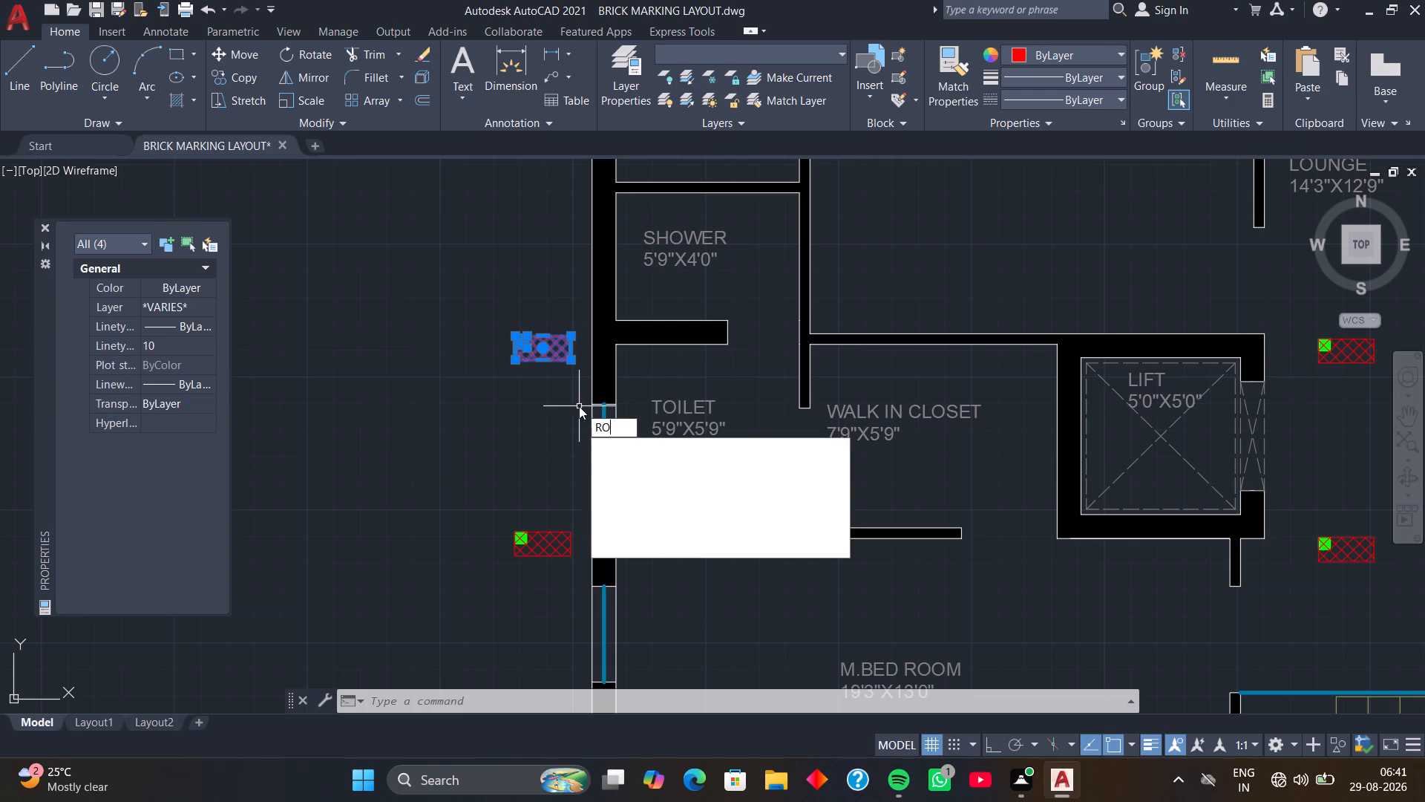
key("space")
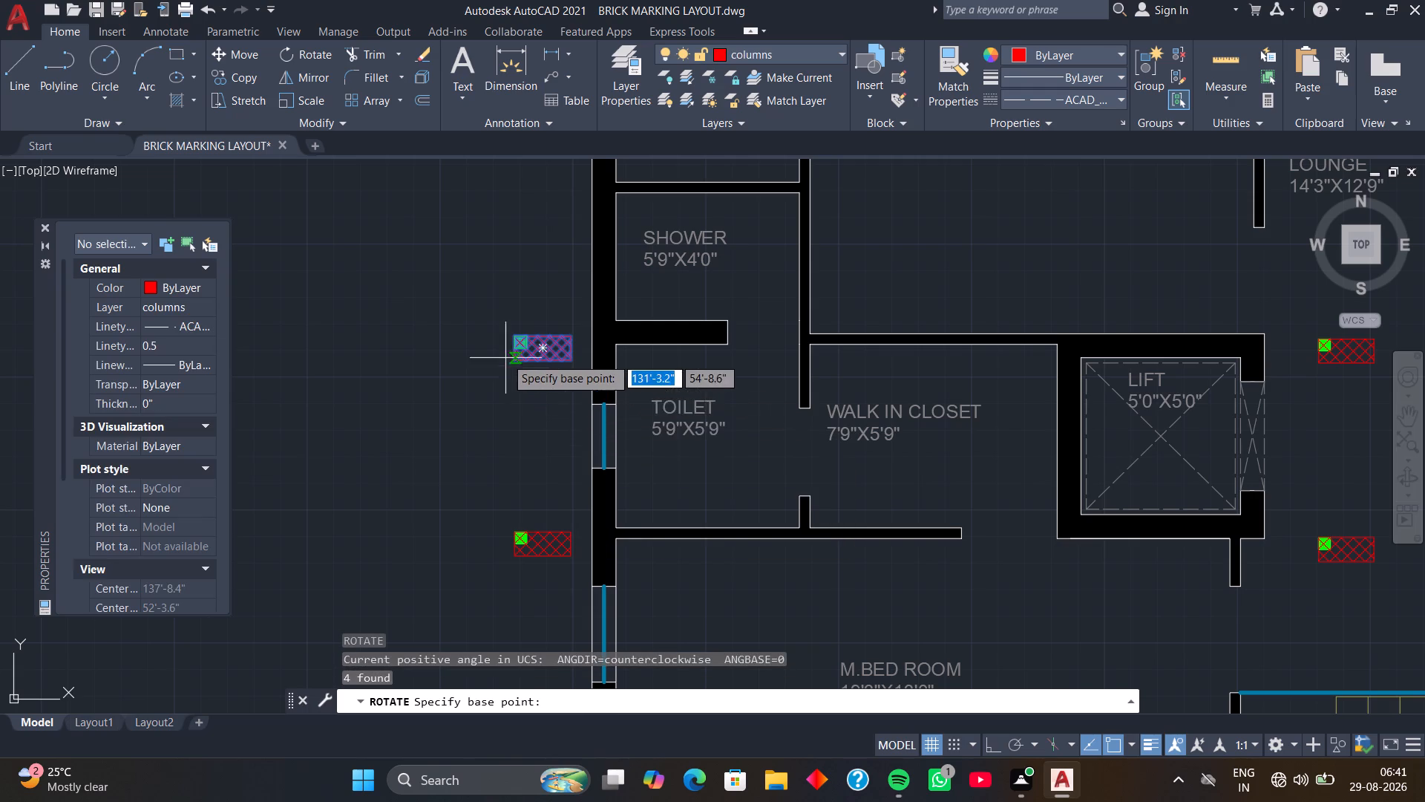
scroll(504, 354, "up", 2)
left_click(521, 307)
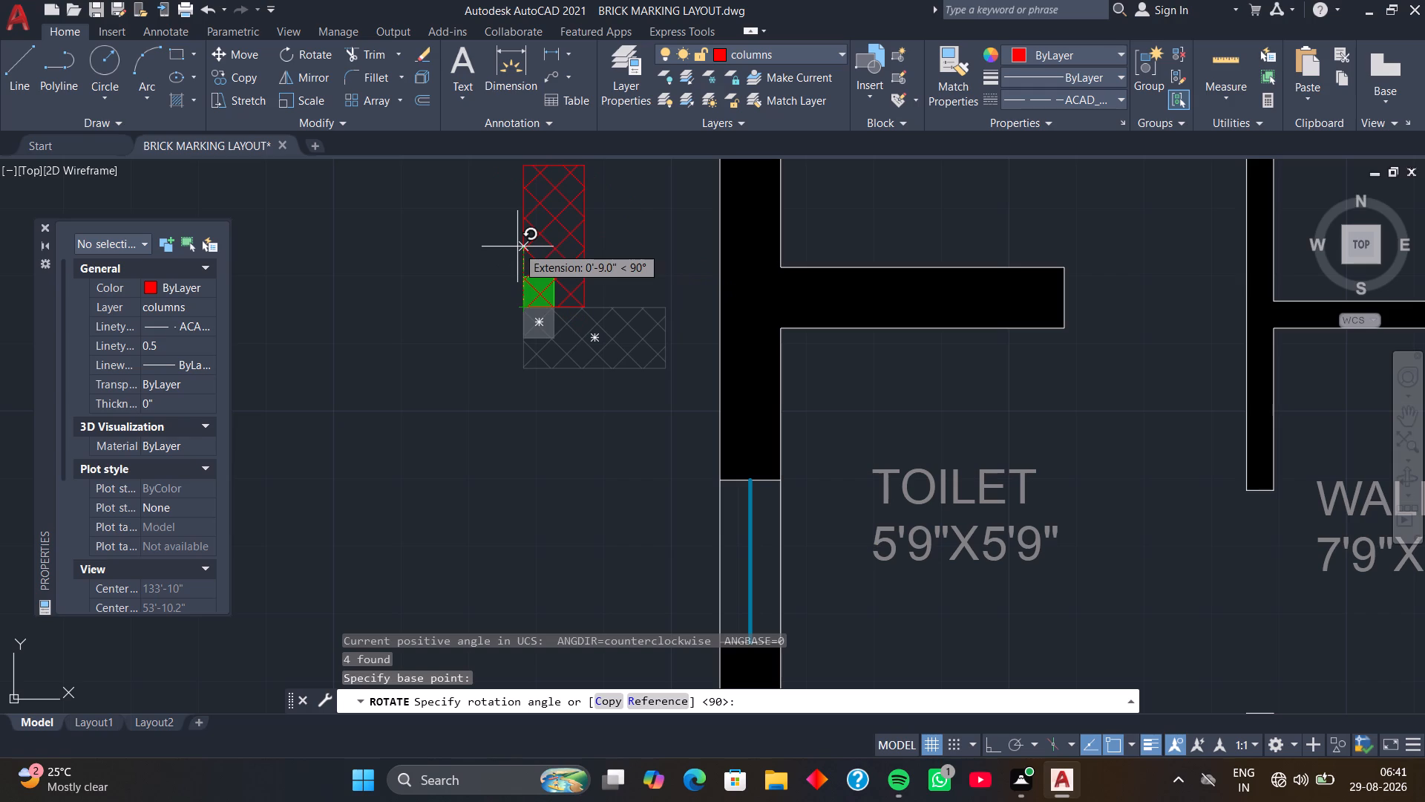
key("F8")
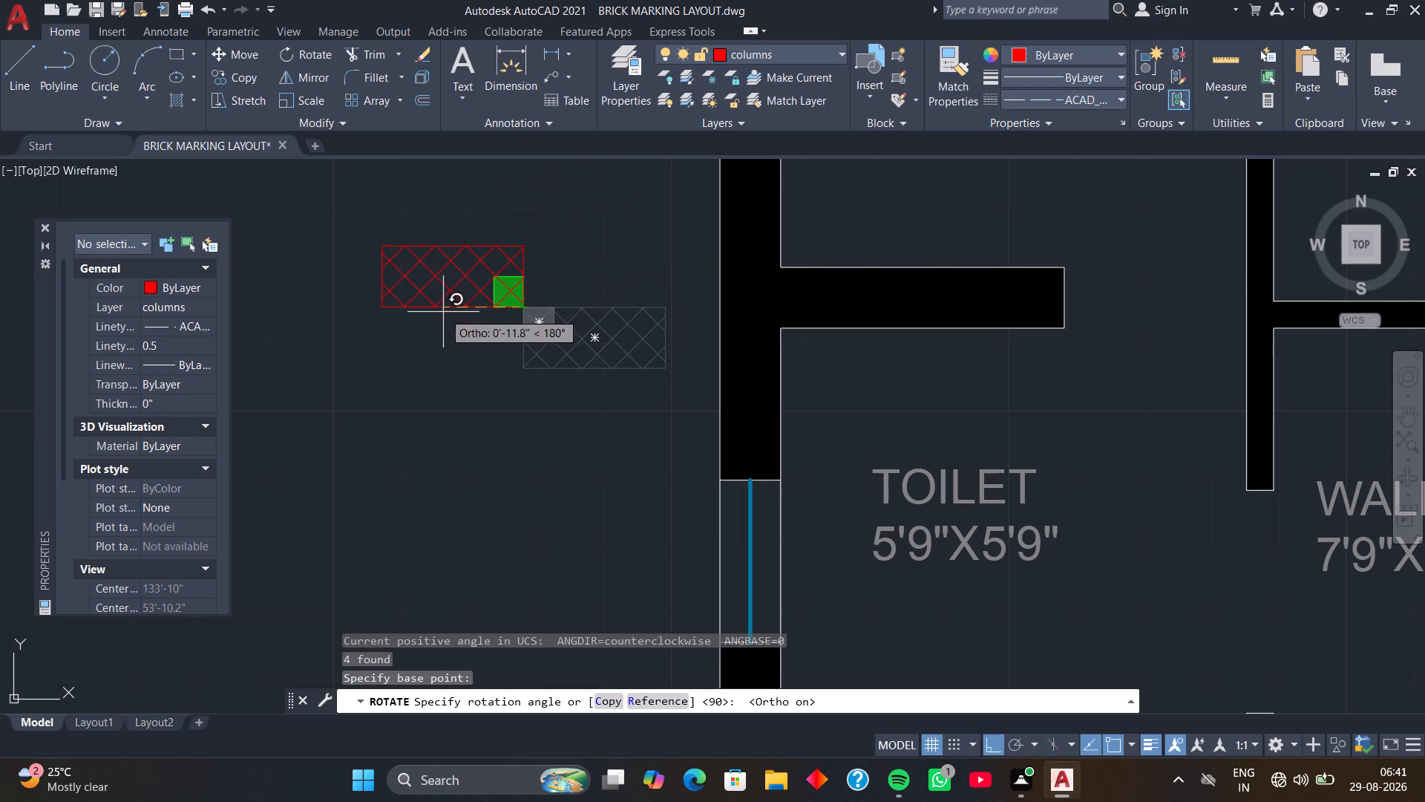
left_click(544, 218)
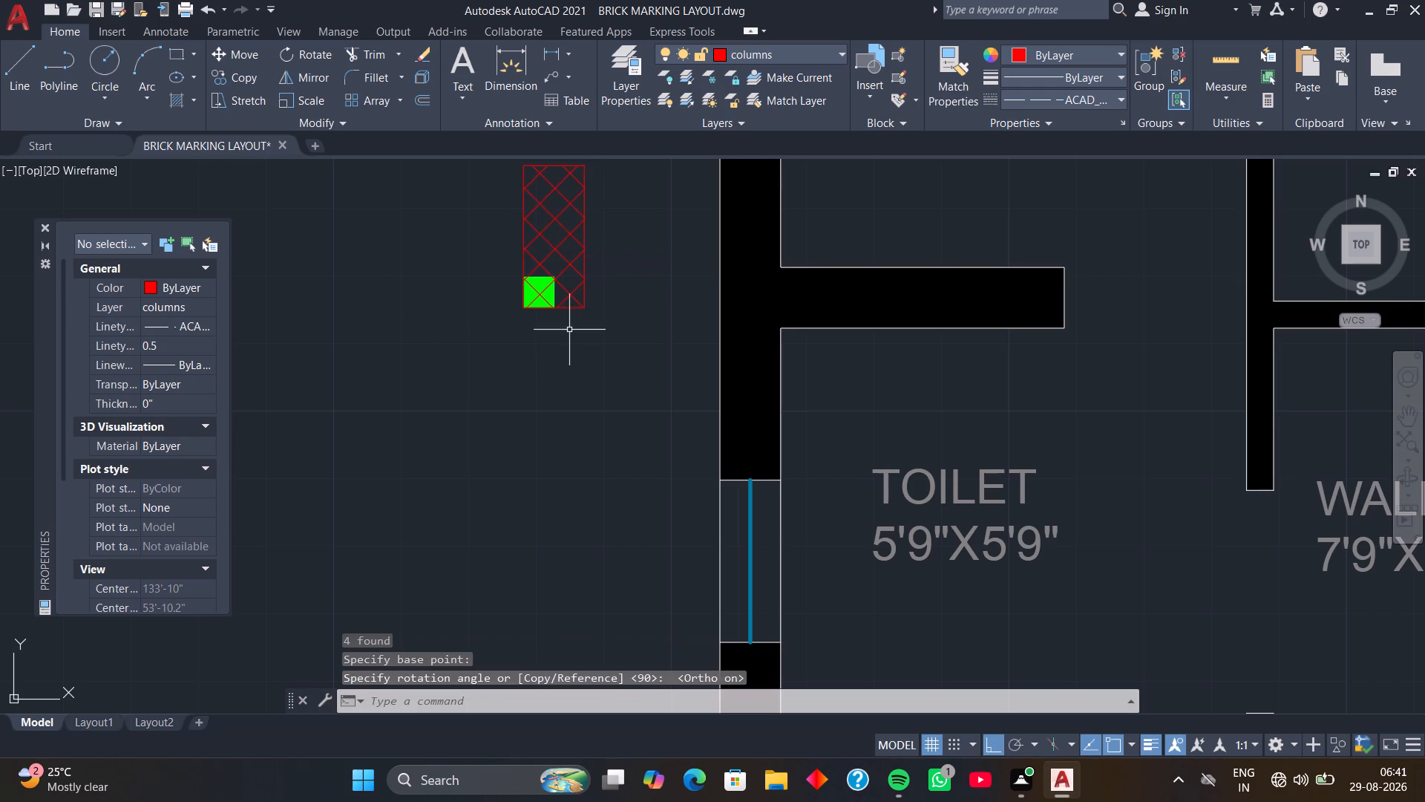
Move the rotated column into the west wall, aligning its green square's north edge with the south face of the SHOWER–TOILET partition.
scroll(569, 331, "down", 2)
middle_click_drag(569, 333, 581, 433)
left_click_drag(537, 328, 540, 353)
left_click(601, 476)
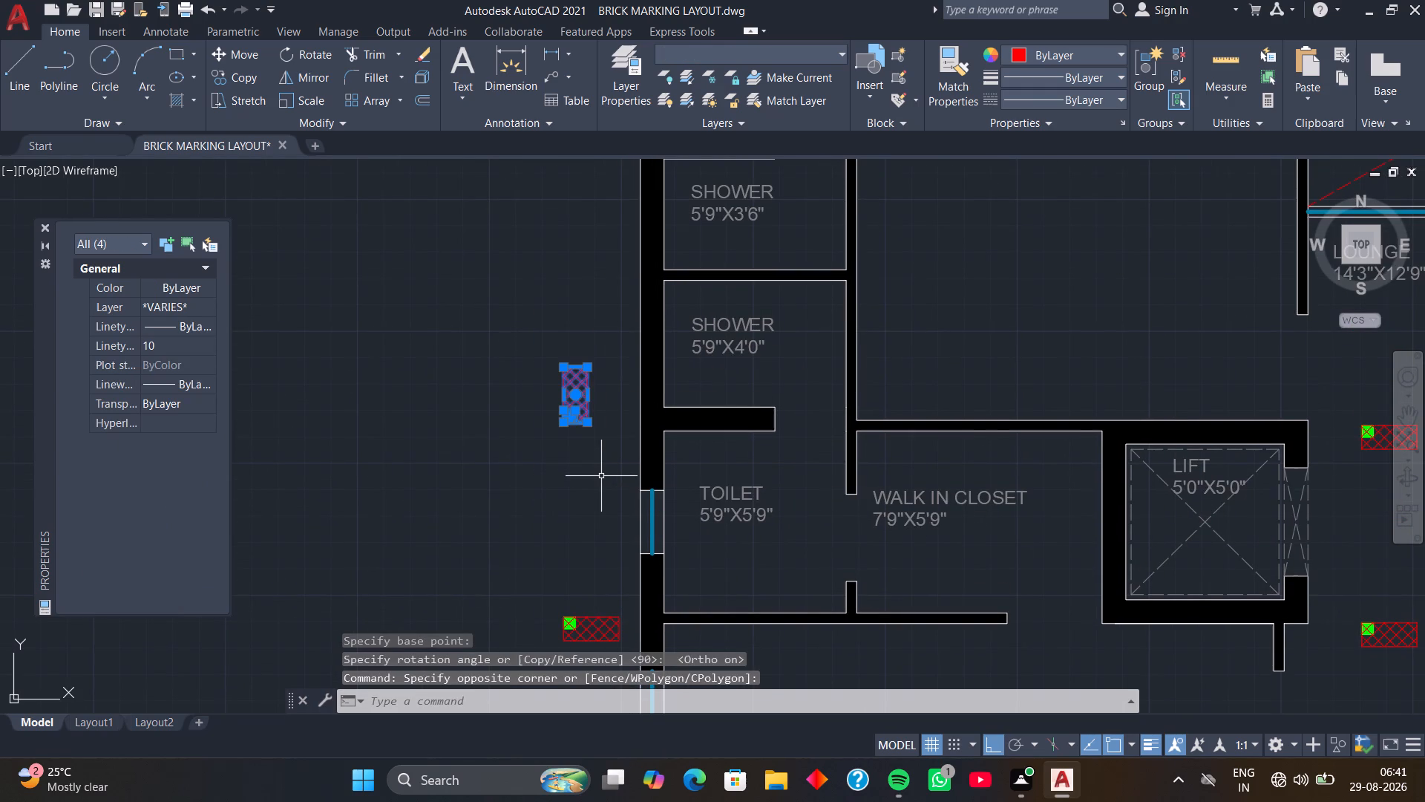
type("M")
key("space")
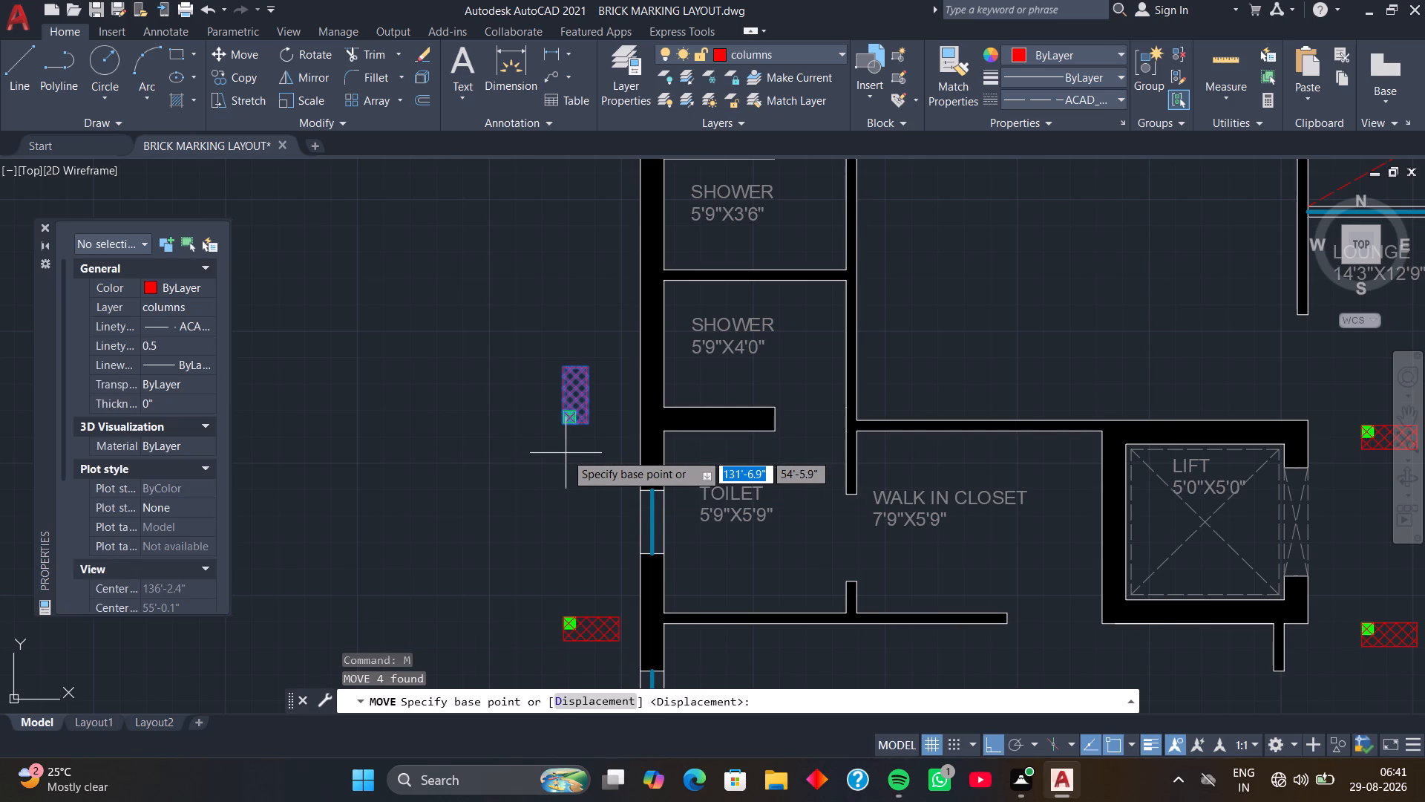
scroll(563, 452, "up", 2)
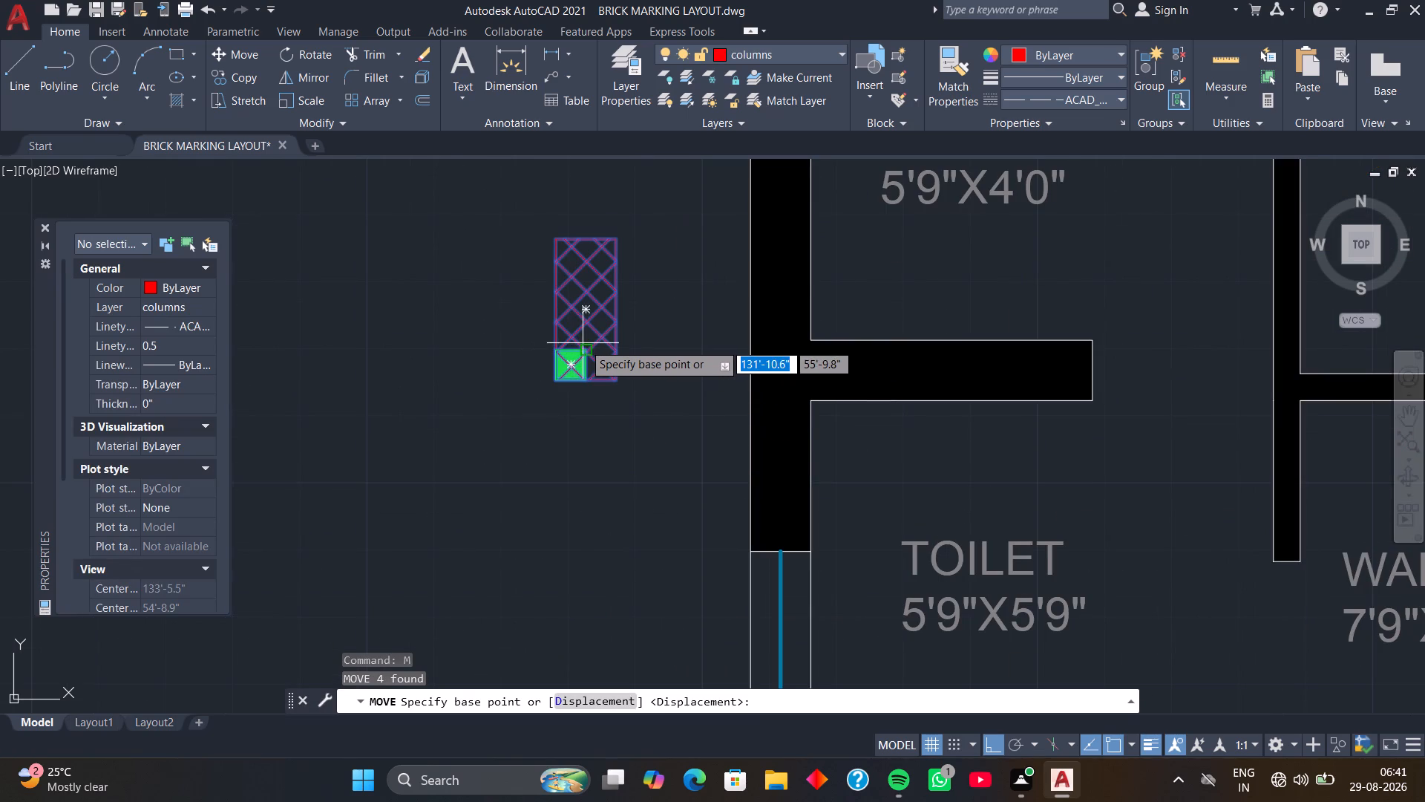
left_click(585, 345)
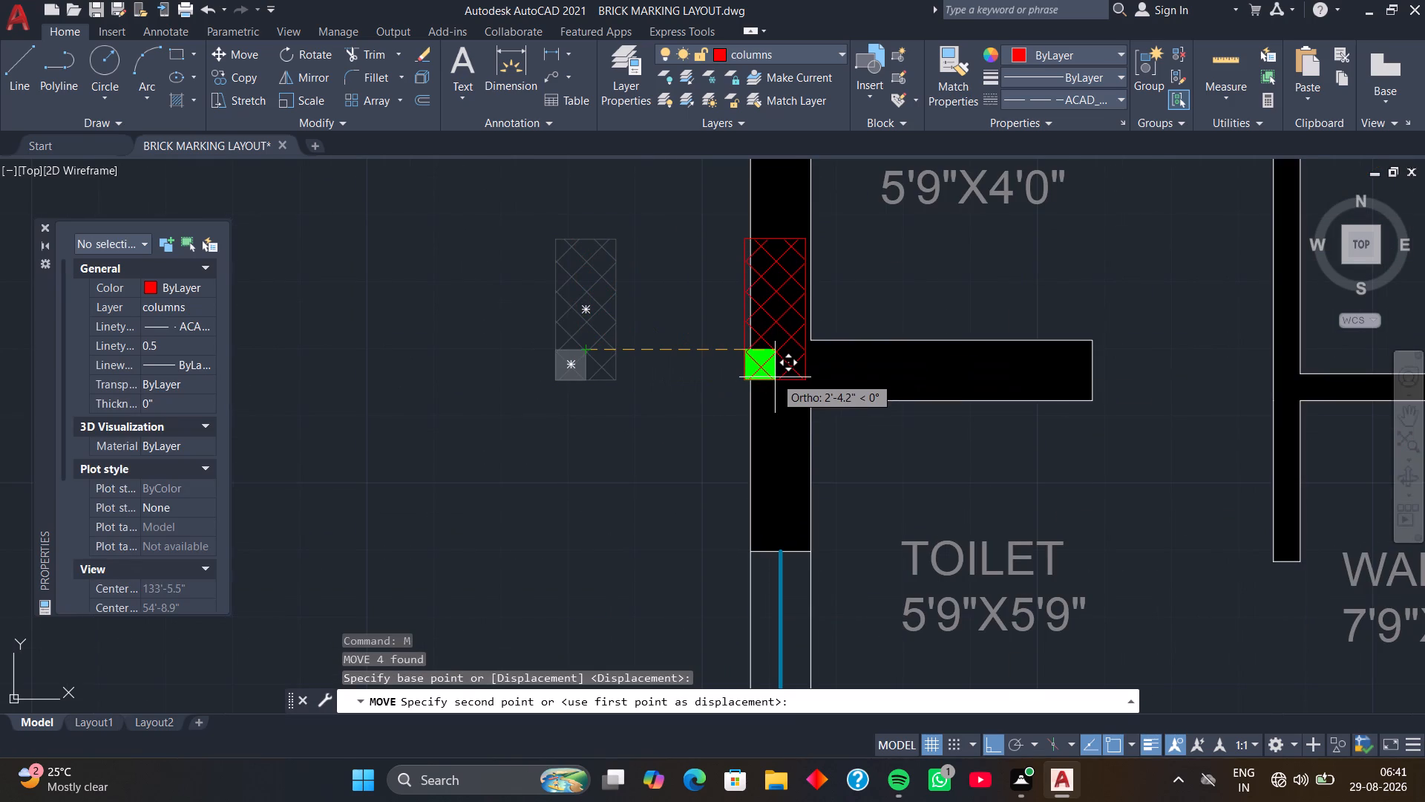
key("F8")
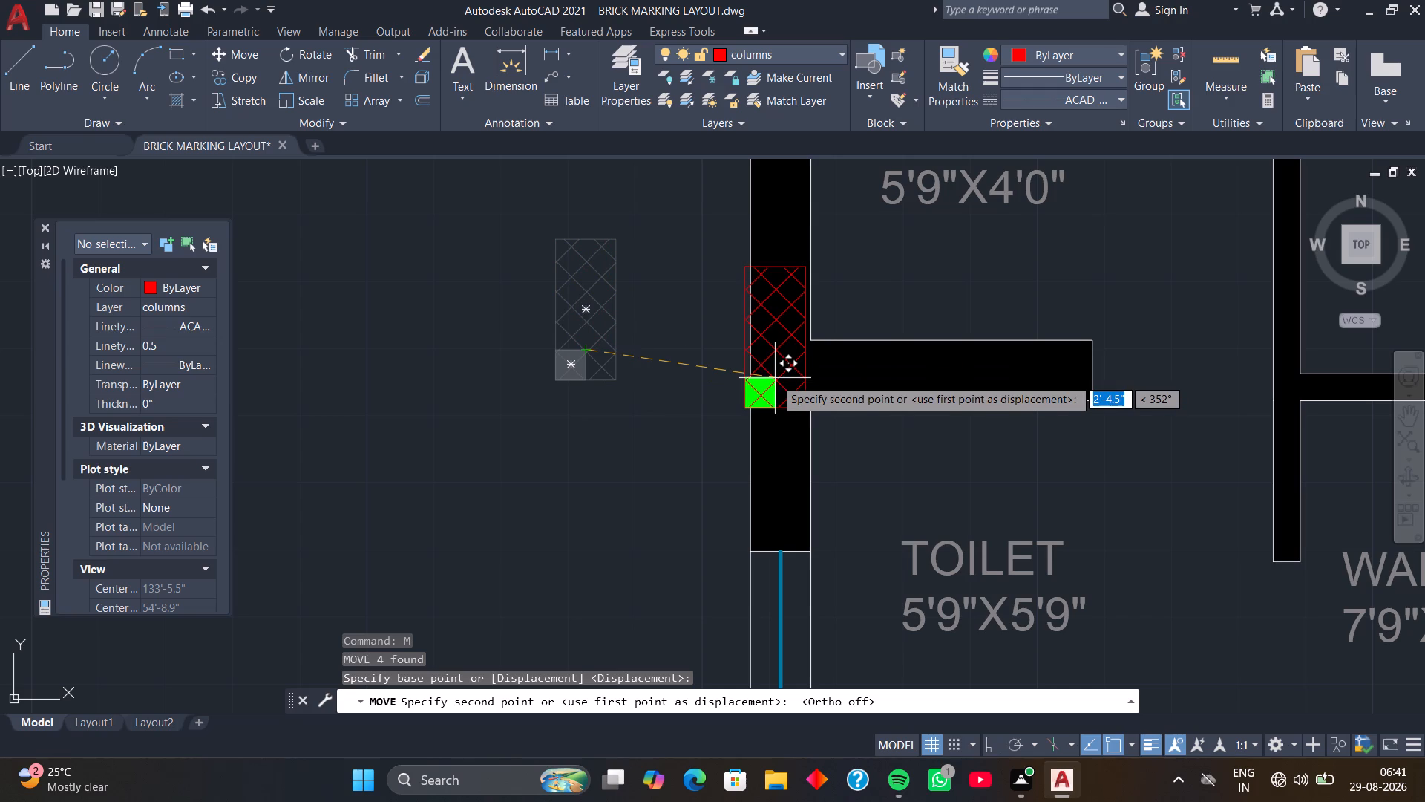
scroll(780, 389, "up", 5)
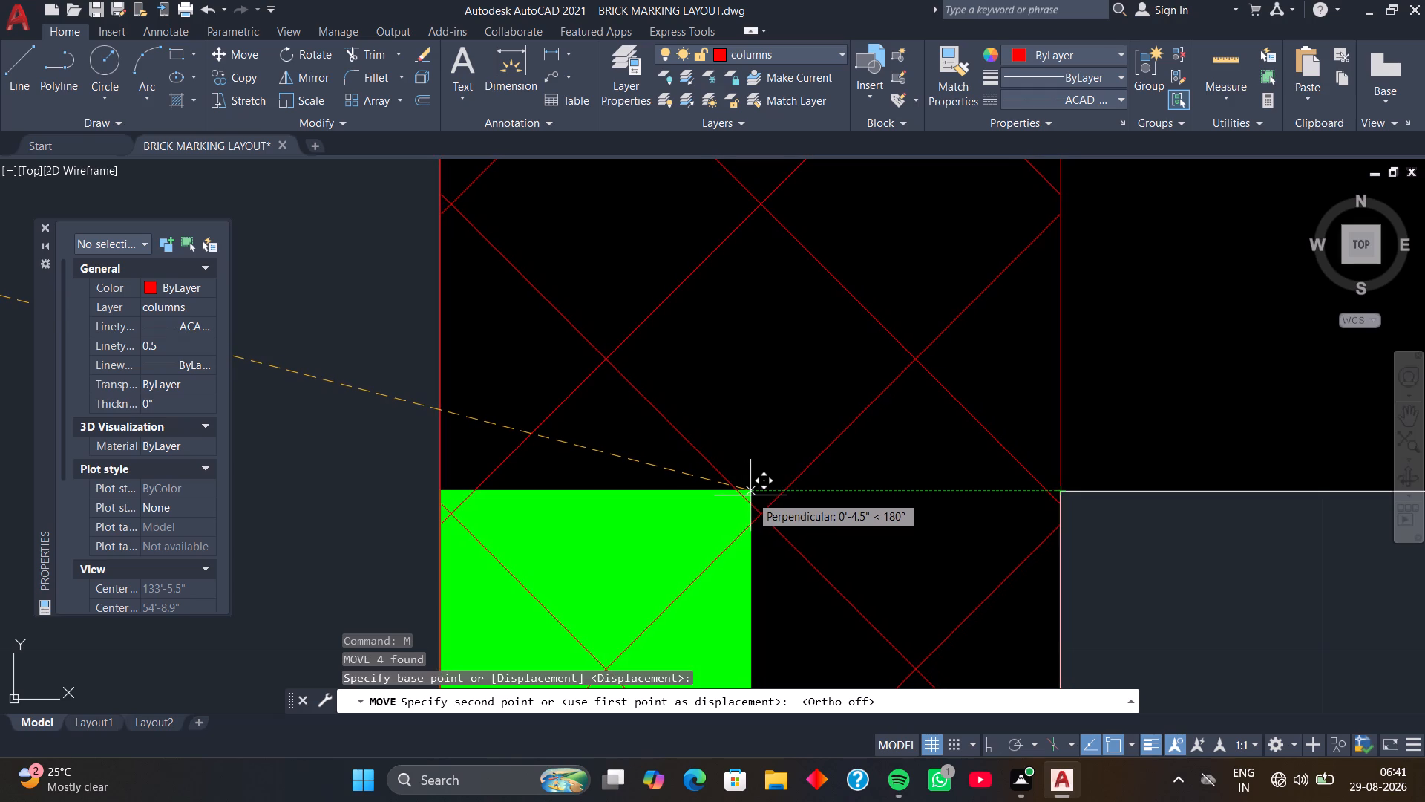
left_click(749, 495)
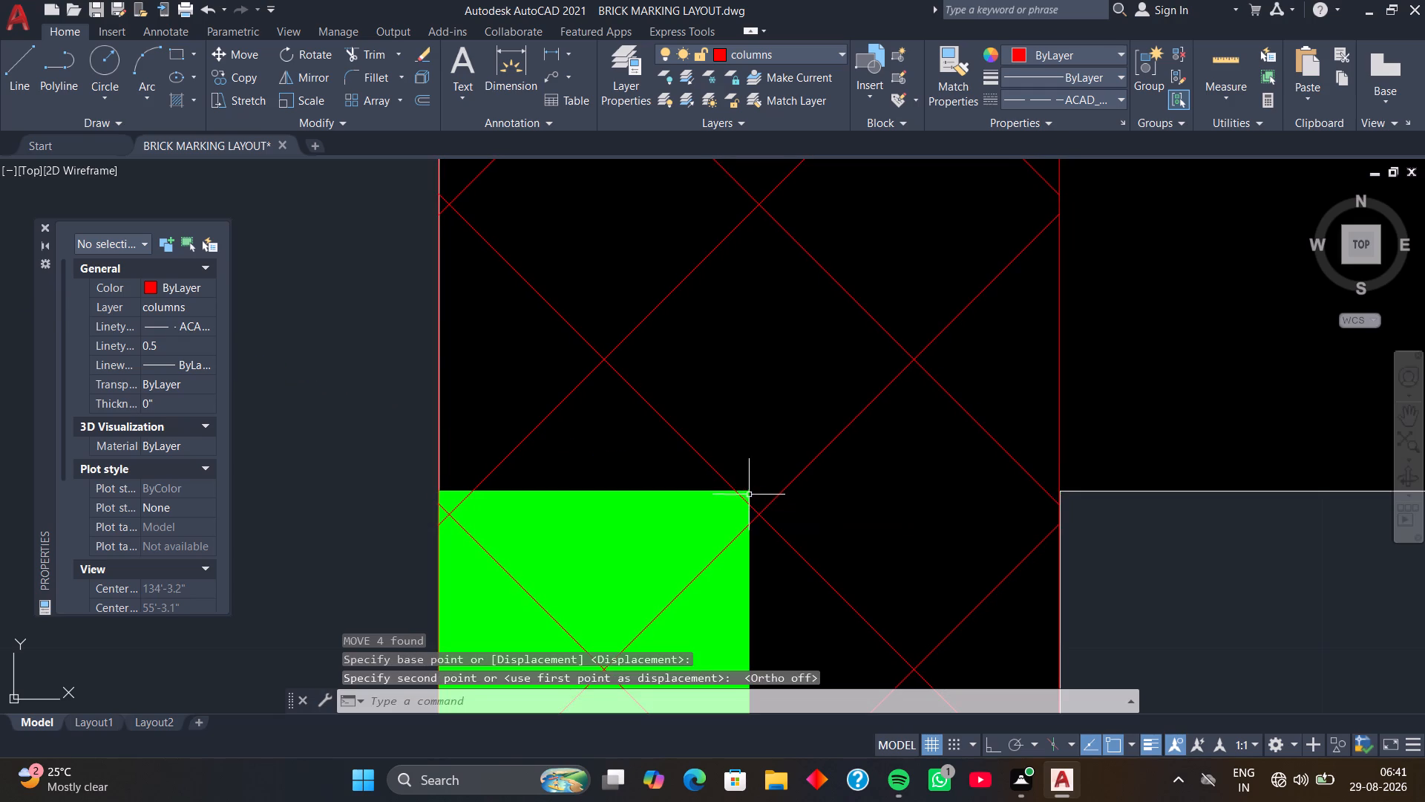
Rotate the column outside the west wall level with the TOILET's south wall to 270° about its north-west corner.
scroll(782, 485, "down", 3)
middle_click_drag(793, 535, 740, 355)
scroll(681, 414, "down", 3)
scroll(525, 472, "down", 2)
middle_click_drag(534, 500, 548, 352)
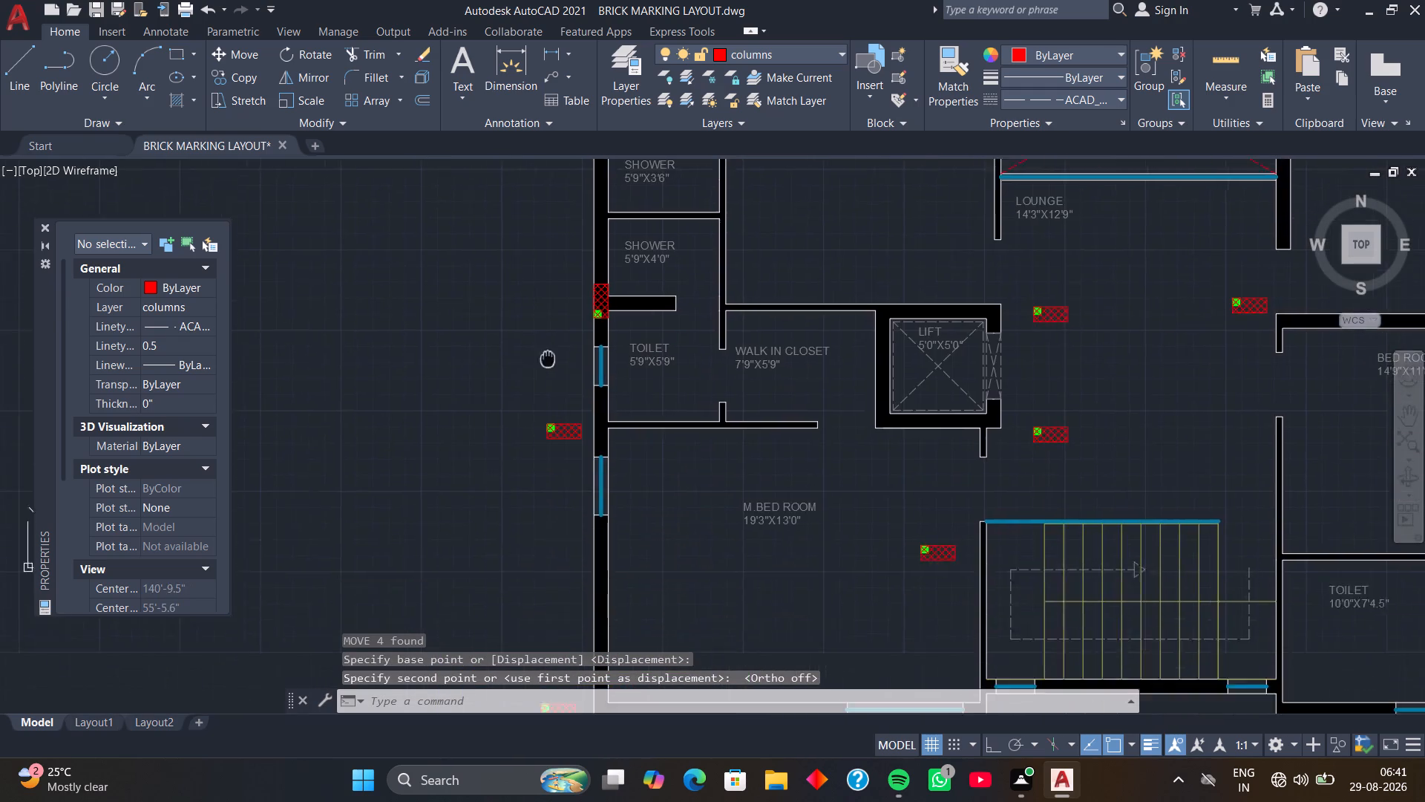
middle_click_drag(548, 352, 548, 280)
scroll(531, 348, "up", 3)
left_click_drag(516, 247, 522, 261)
left_click(730, 402)
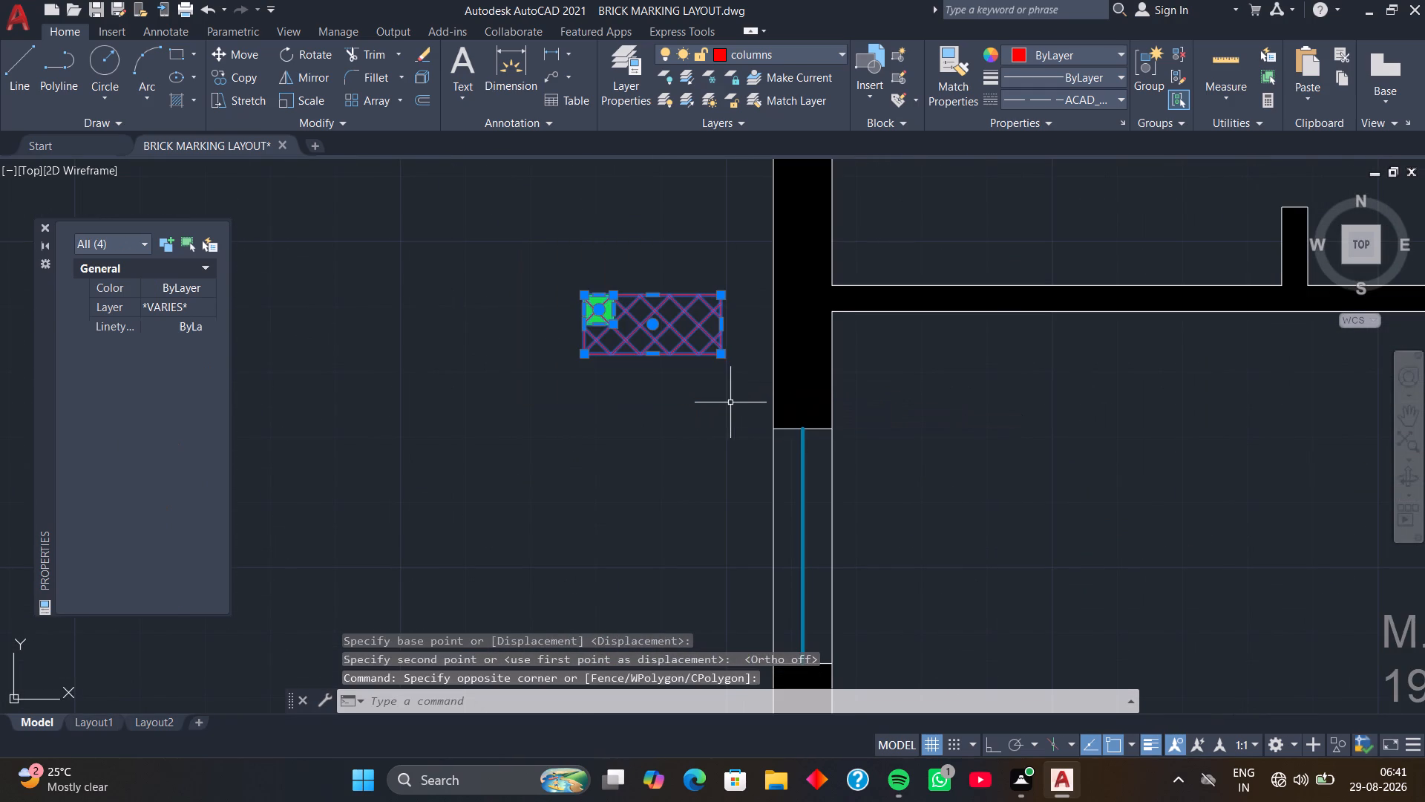
type("RO")
key("space")
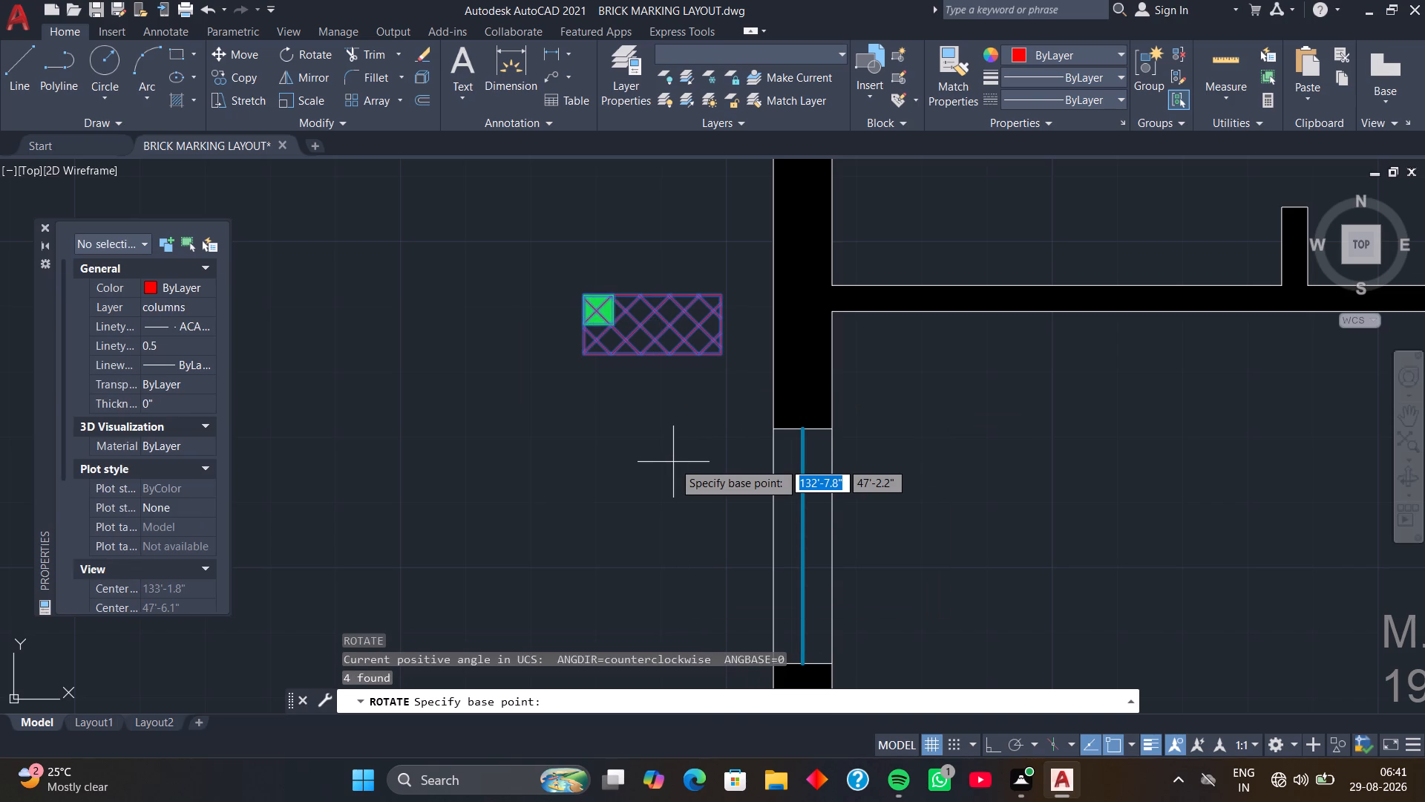
left_click(581, 297)
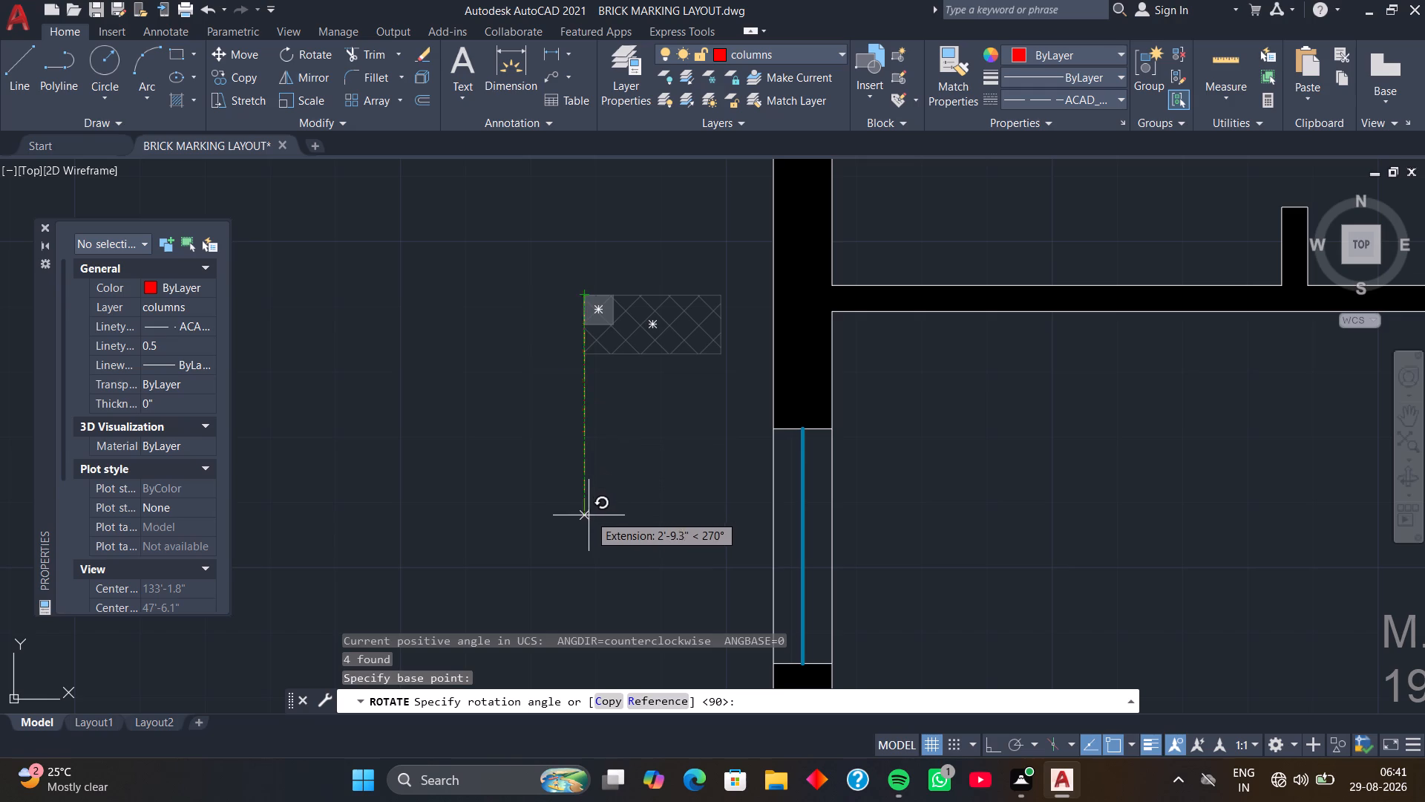
left_click(586, 538)
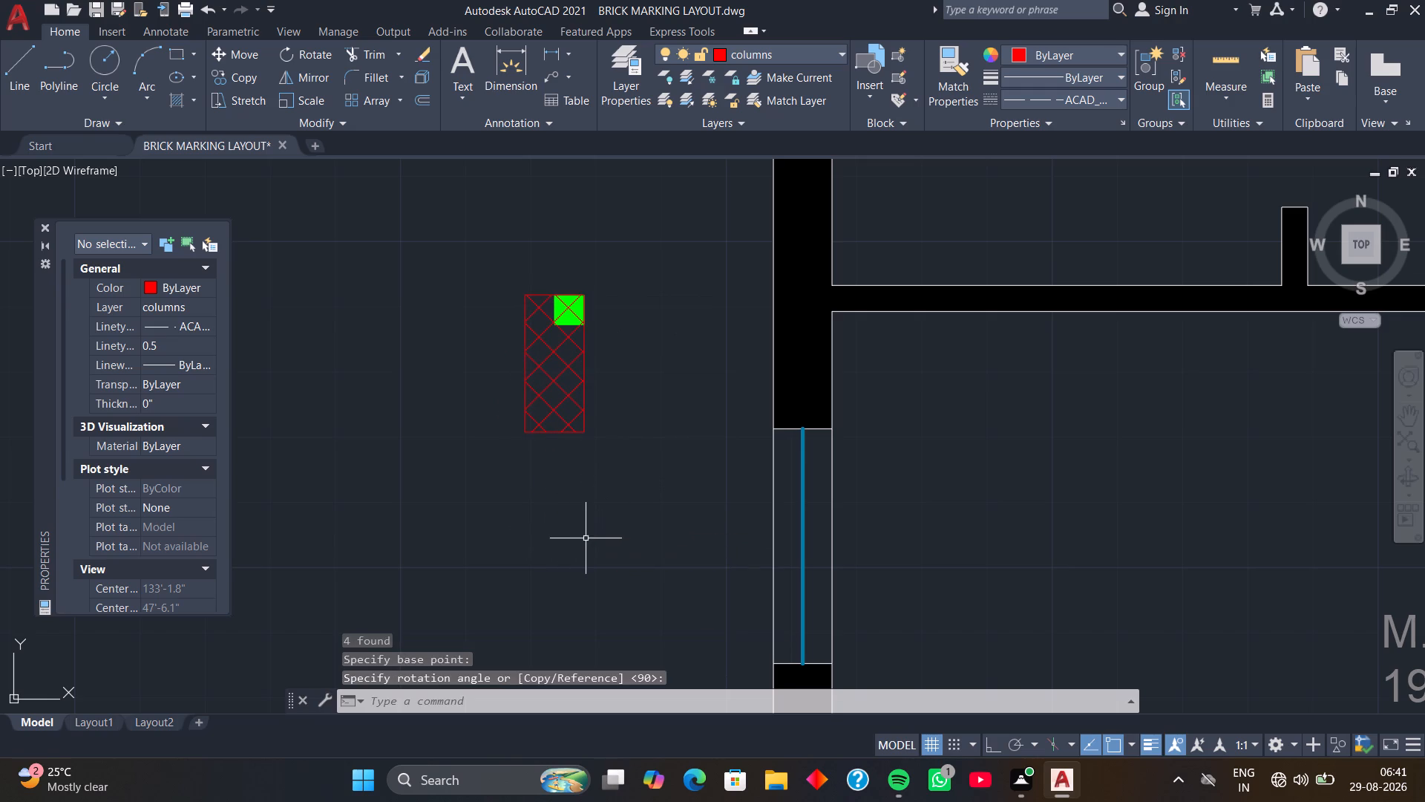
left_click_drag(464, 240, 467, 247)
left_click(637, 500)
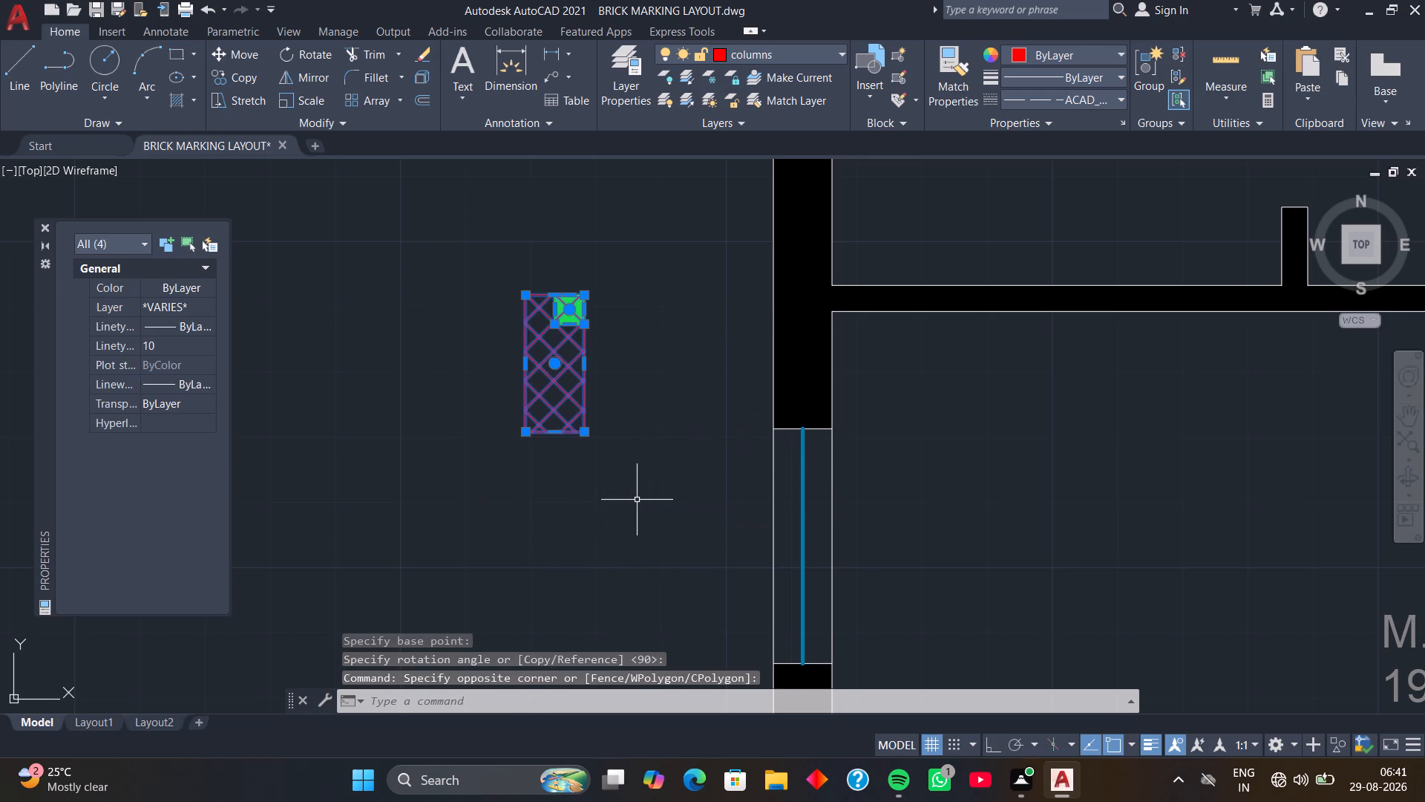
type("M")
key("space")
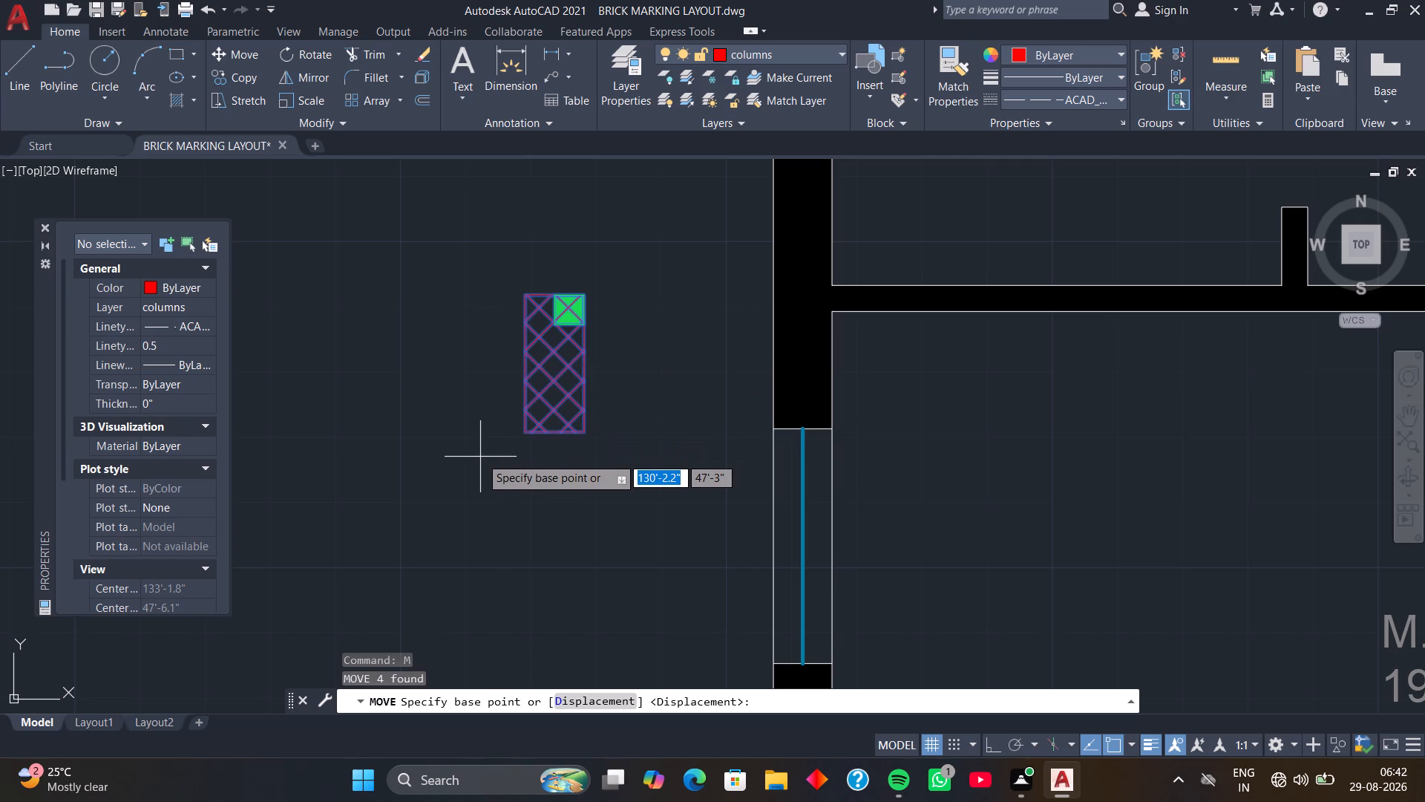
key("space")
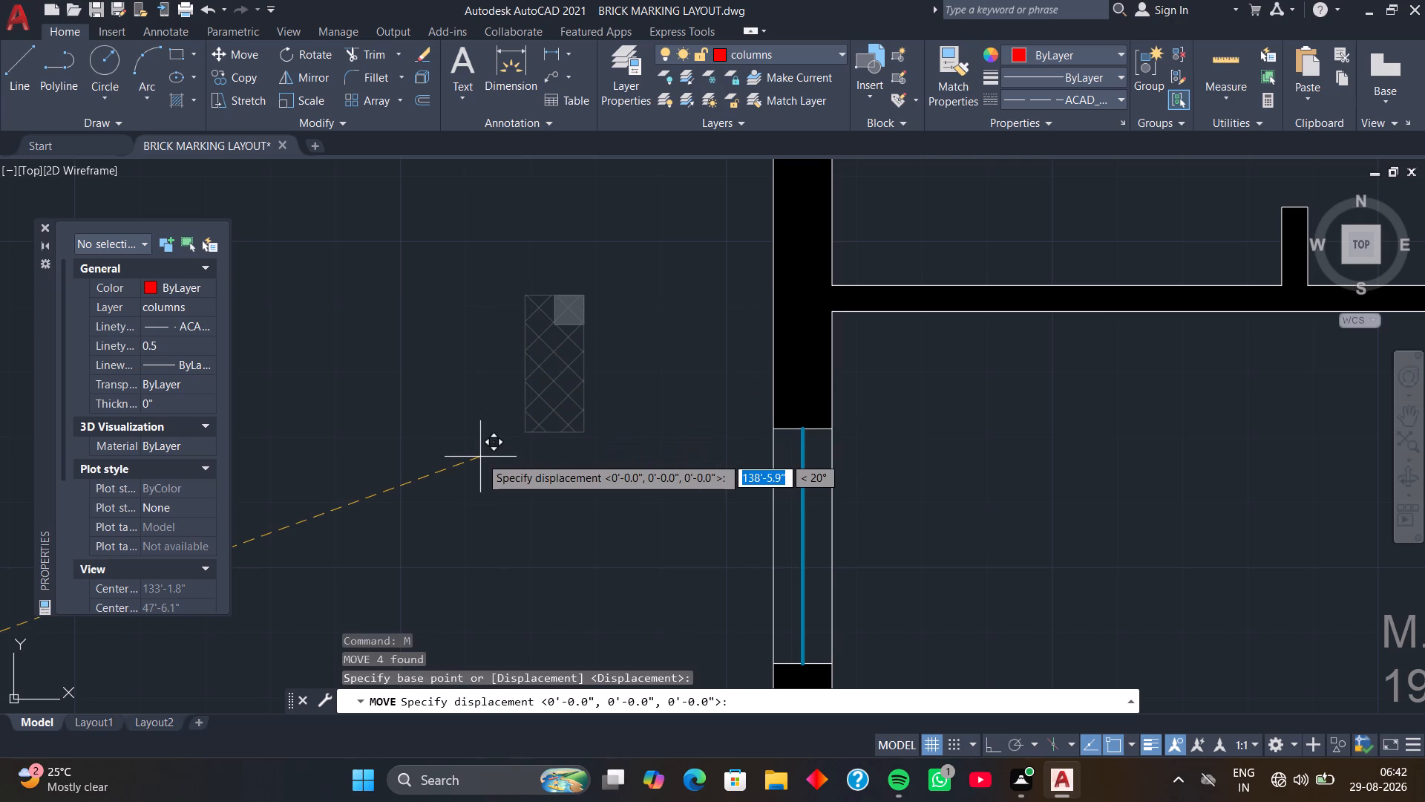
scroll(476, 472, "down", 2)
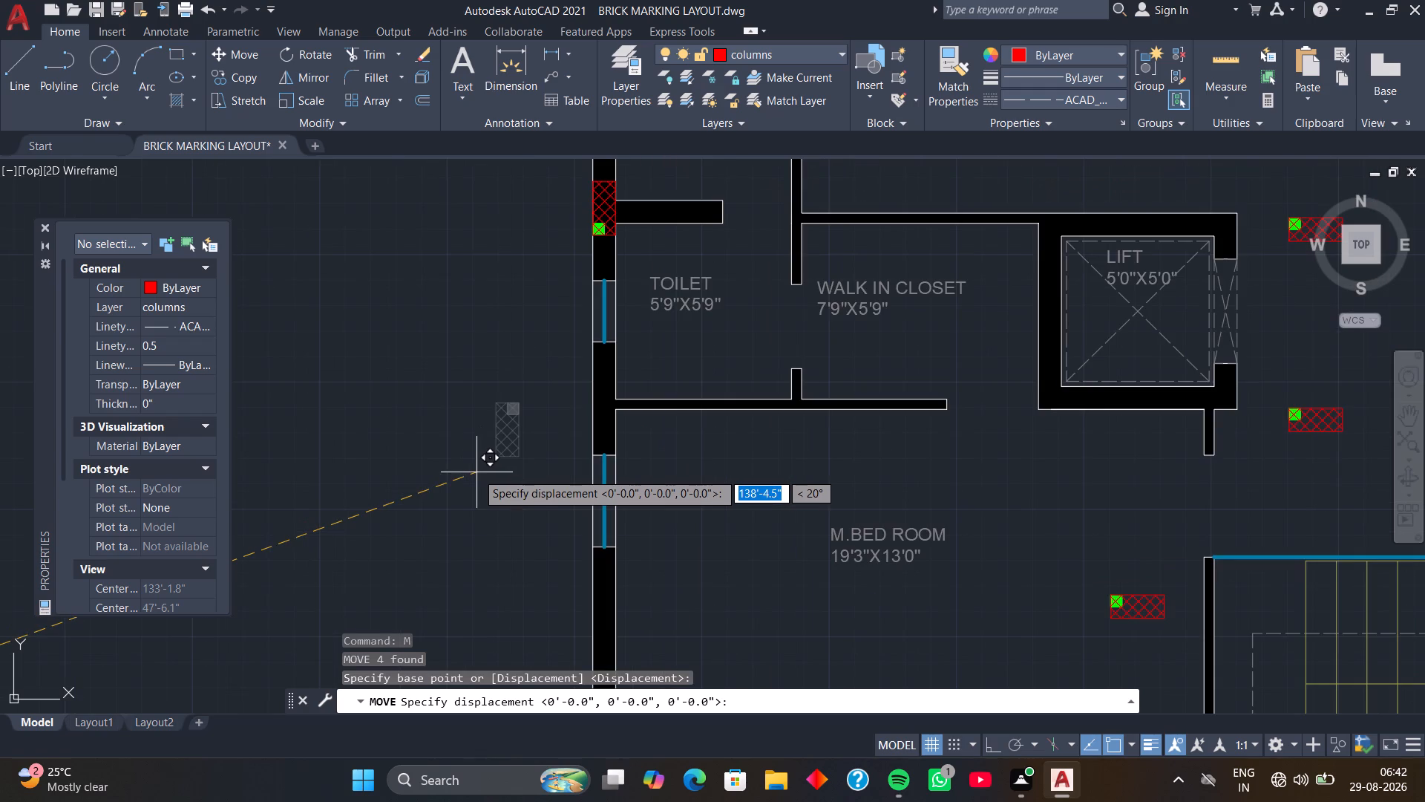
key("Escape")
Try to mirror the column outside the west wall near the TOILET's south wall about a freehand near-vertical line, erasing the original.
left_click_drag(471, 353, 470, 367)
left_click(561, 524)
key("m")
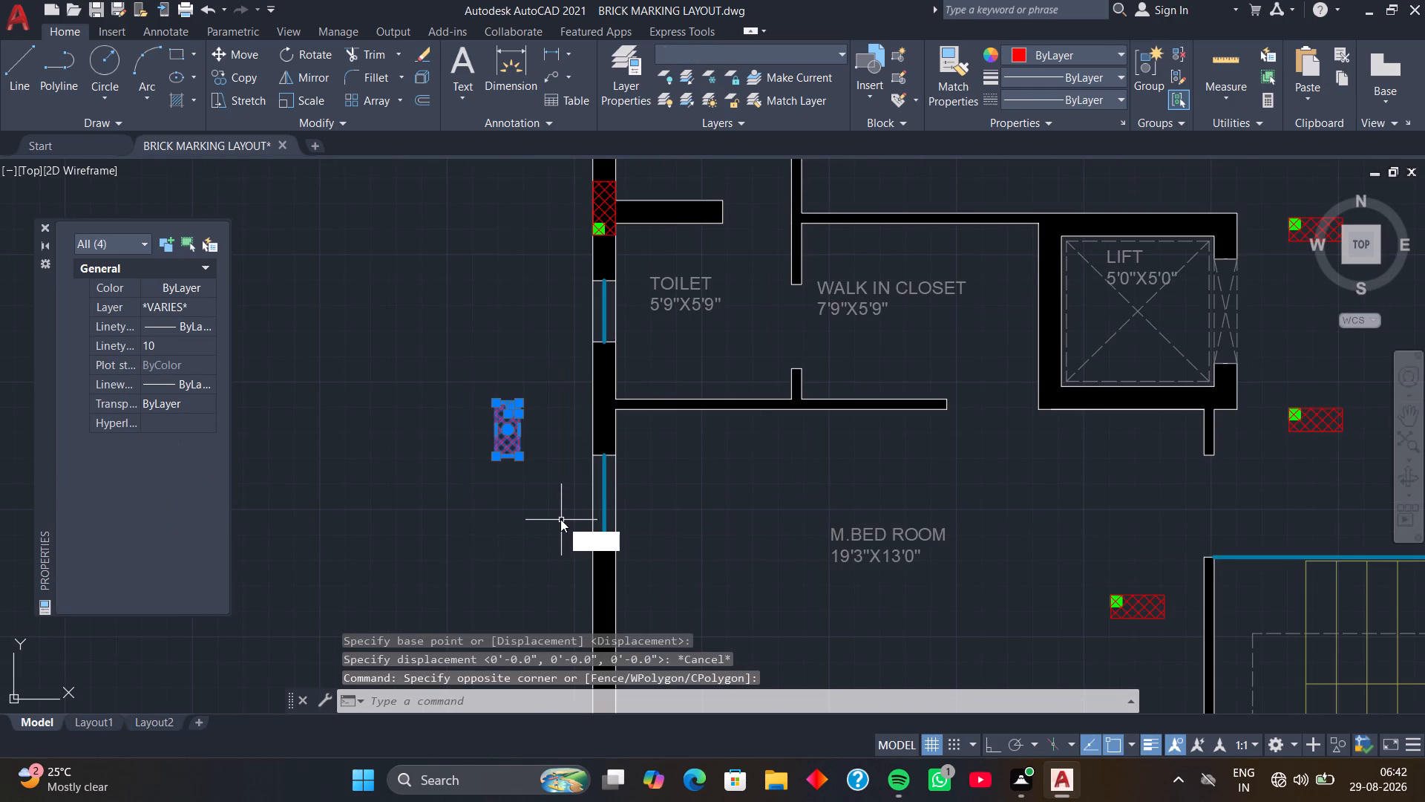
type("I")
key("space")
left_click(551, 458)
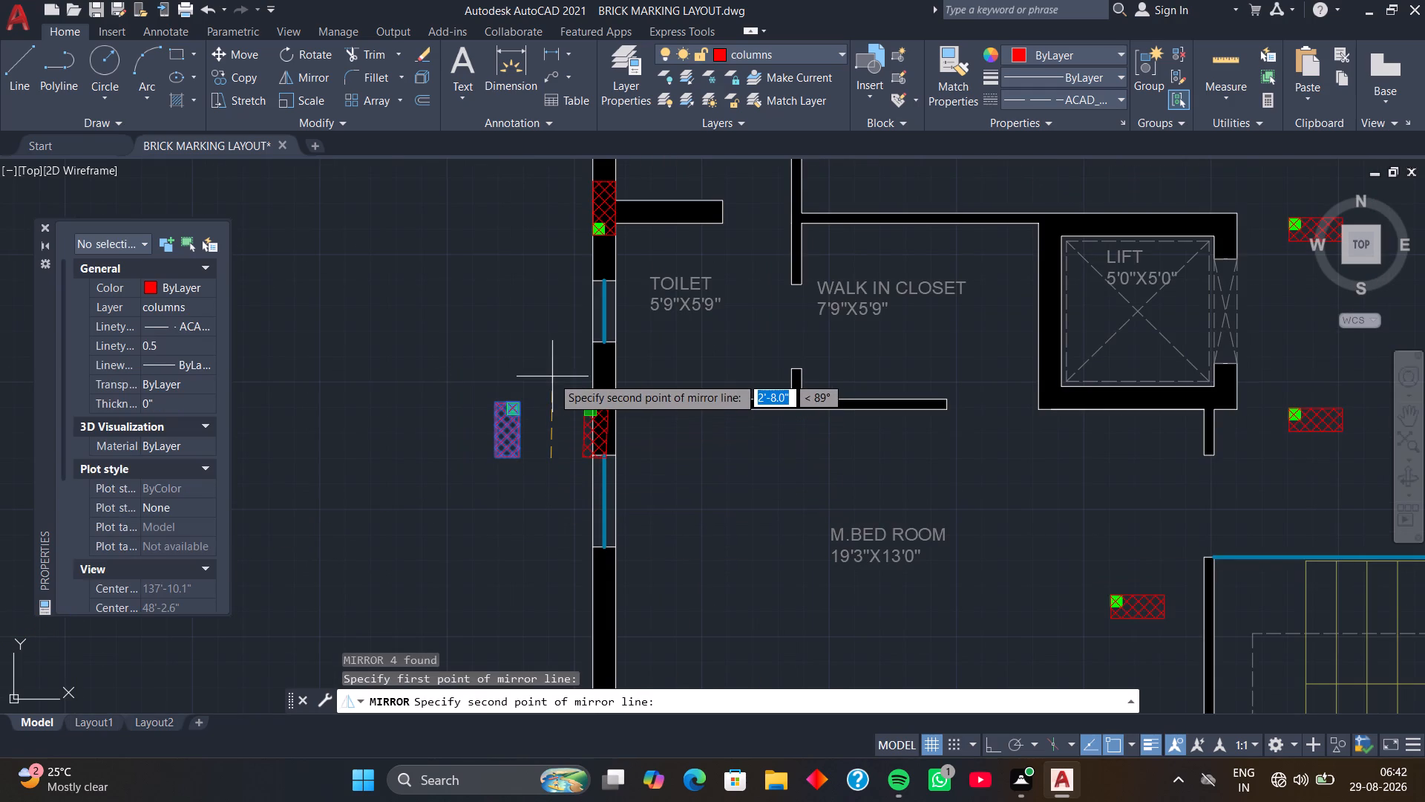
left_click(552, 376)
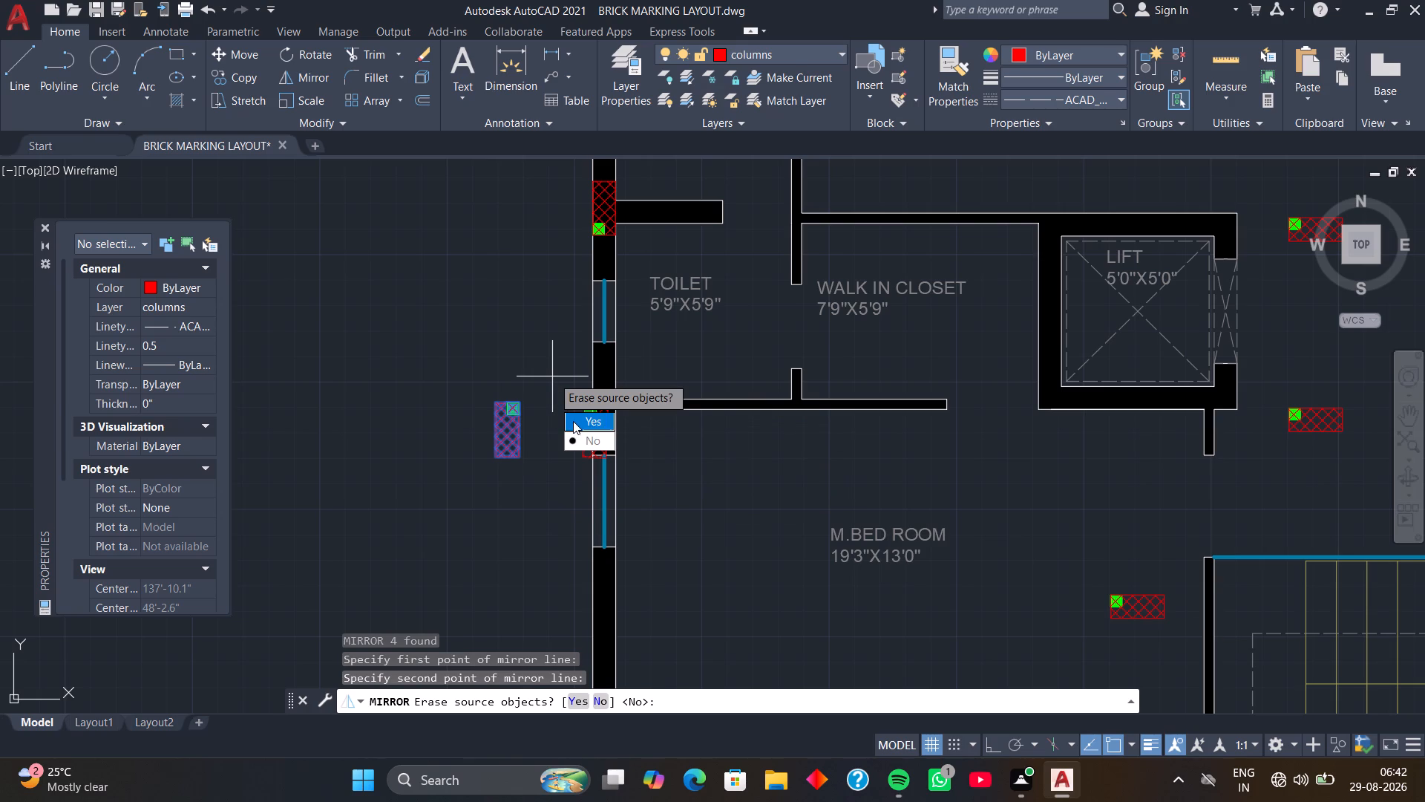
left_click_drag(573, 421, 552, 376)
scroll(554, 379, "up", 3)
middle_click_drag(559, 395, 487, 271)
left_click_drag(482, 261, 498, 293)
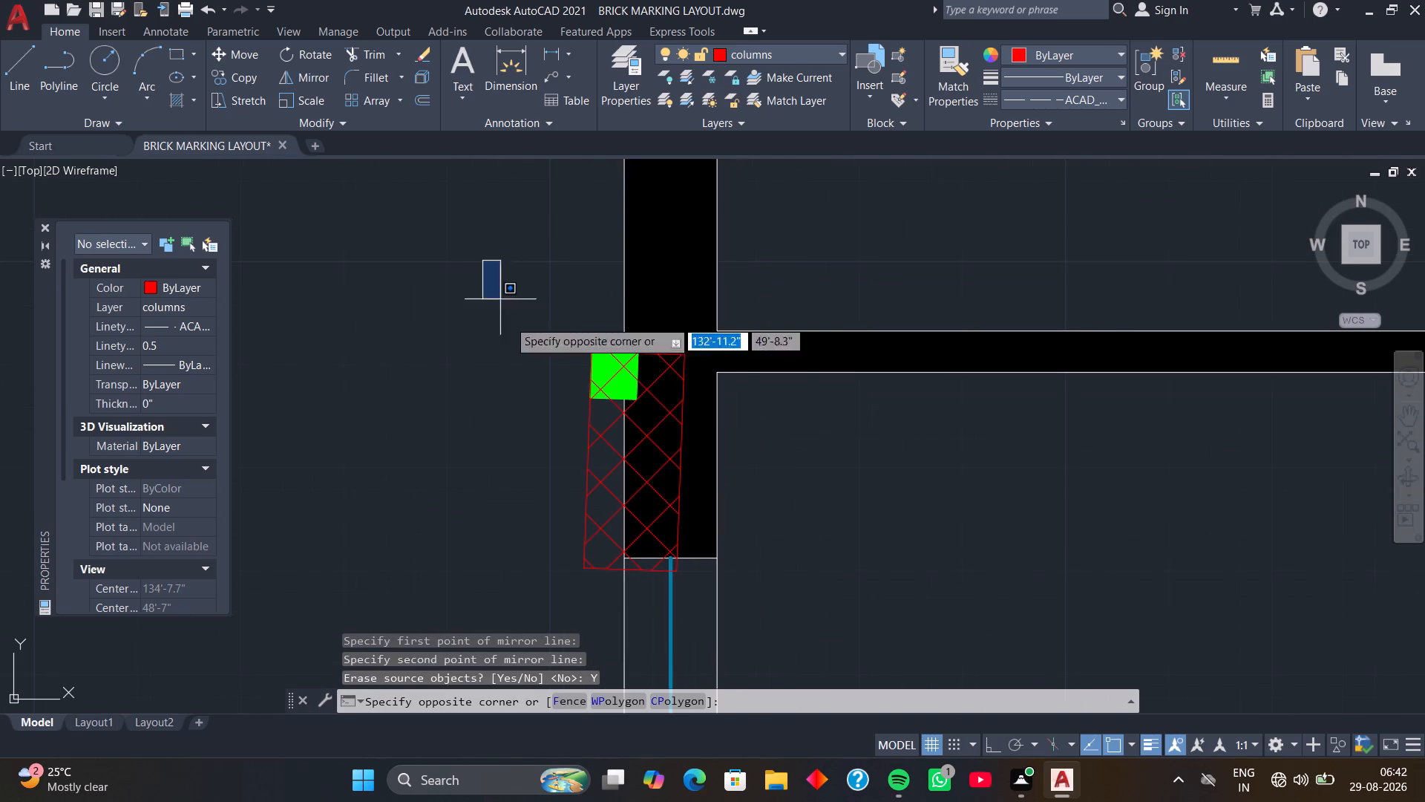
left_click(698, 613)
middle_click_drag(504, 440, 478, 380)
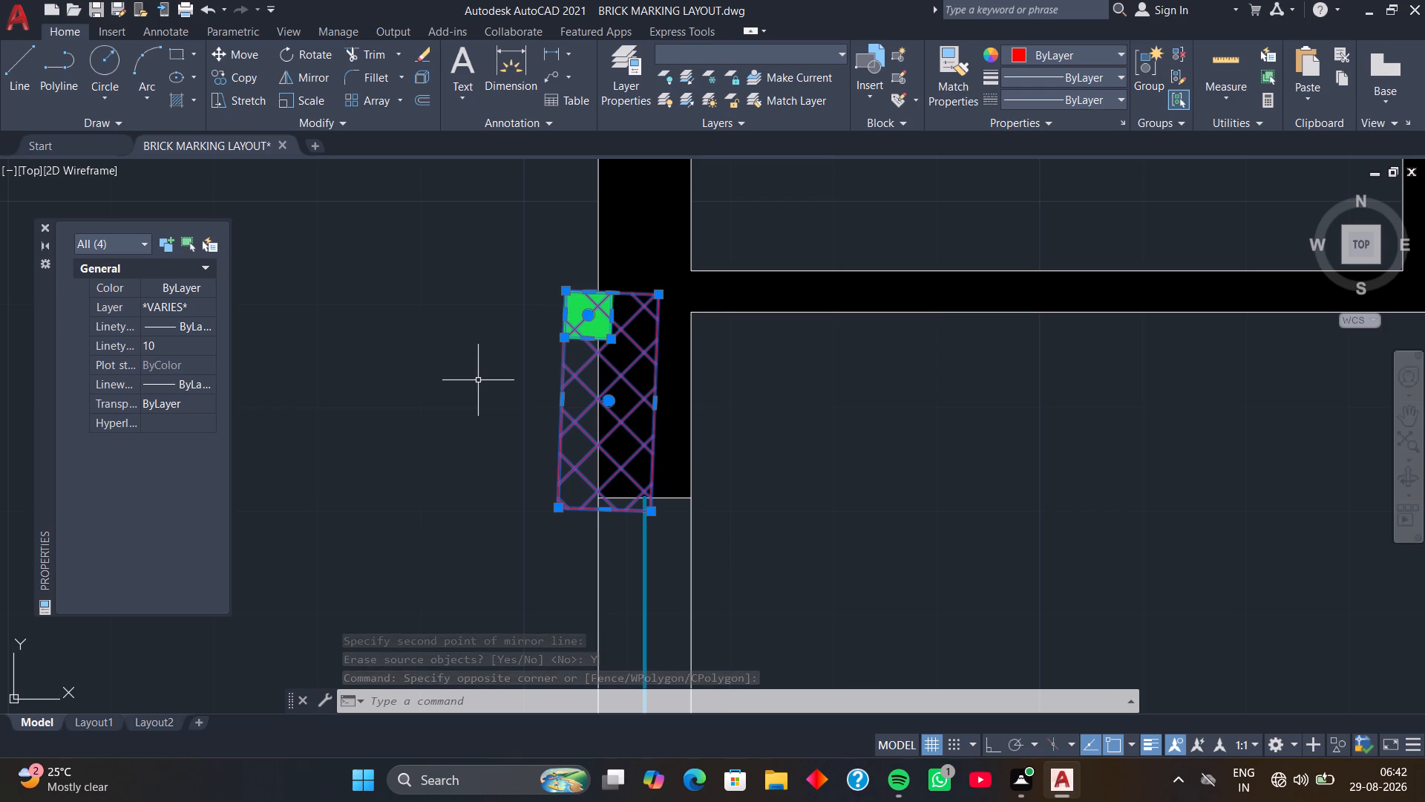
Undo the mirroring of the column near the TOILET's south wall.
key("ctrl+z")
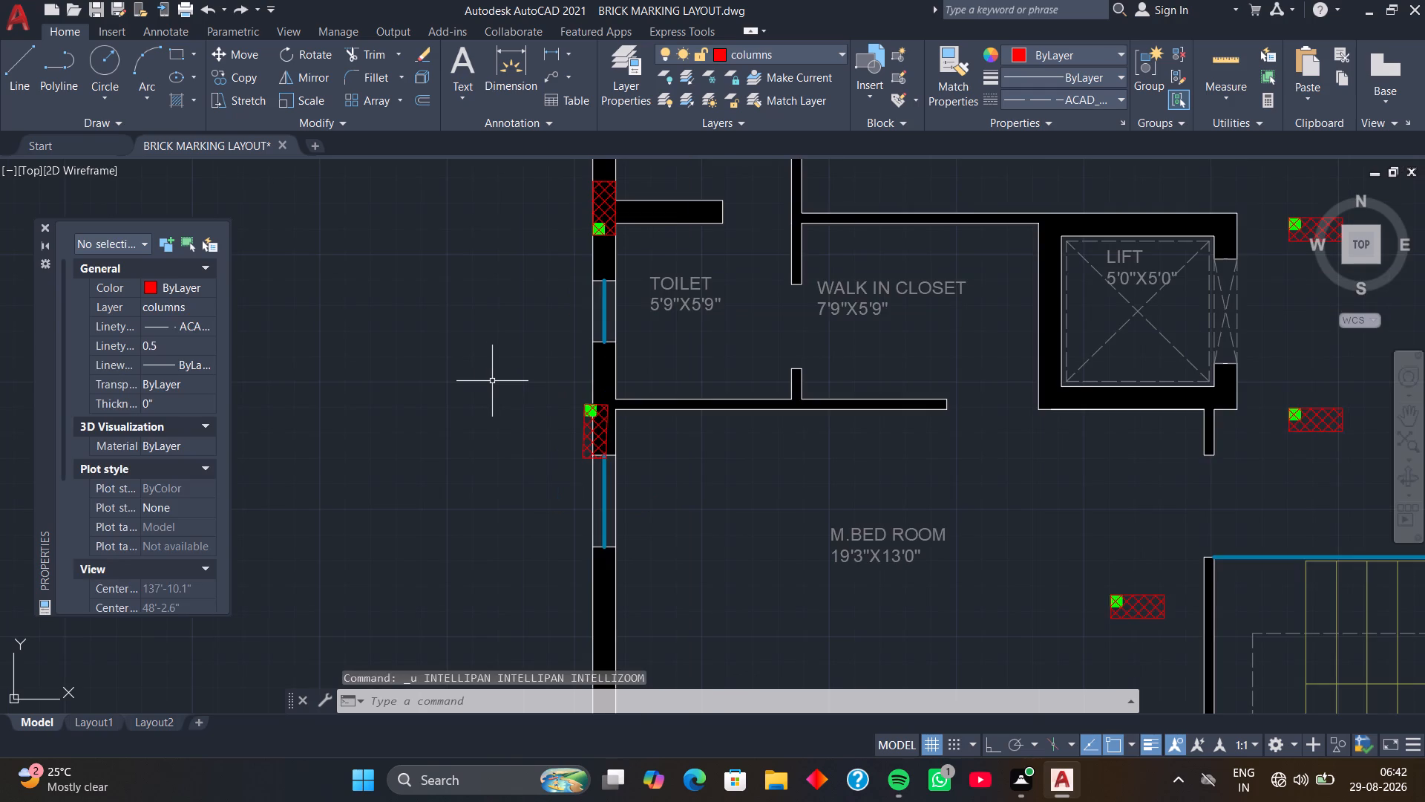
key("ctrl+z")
Mirror the column outside the west wall near the TOILET's south wall about an exactly vertical line, erasing the original.
left_click(457, 375)
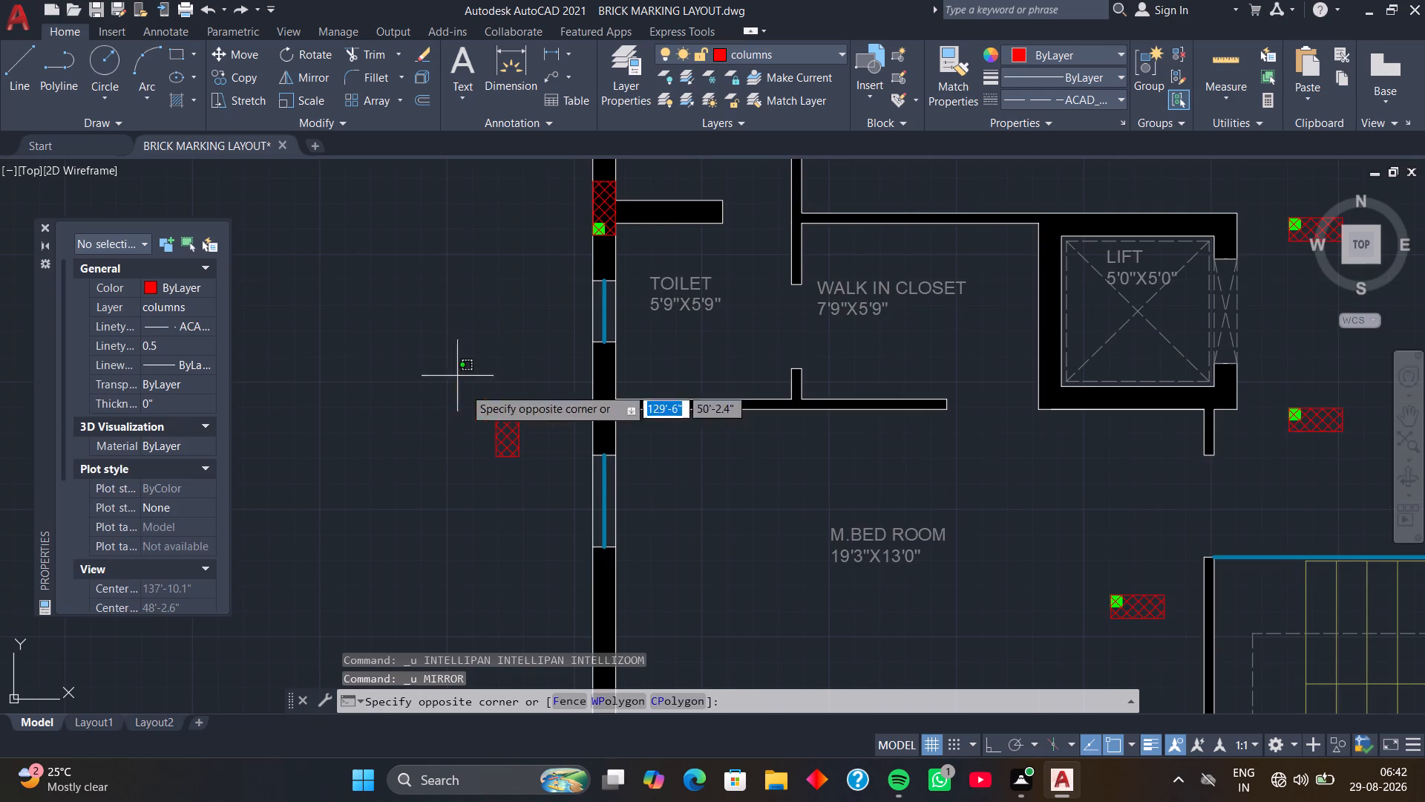
left_click(551, 501)
key("m")
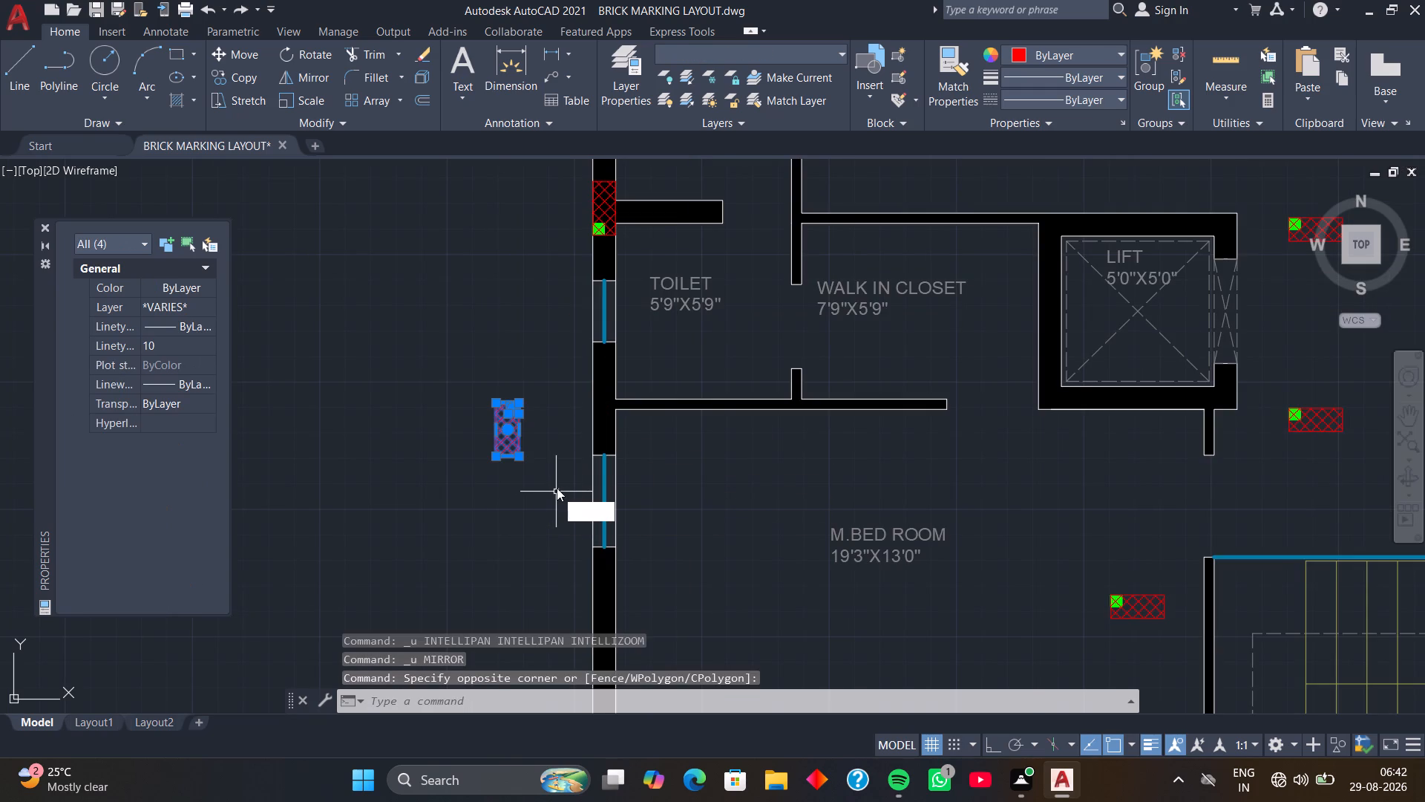
key("i")
key("space")
left_click(548, 465)
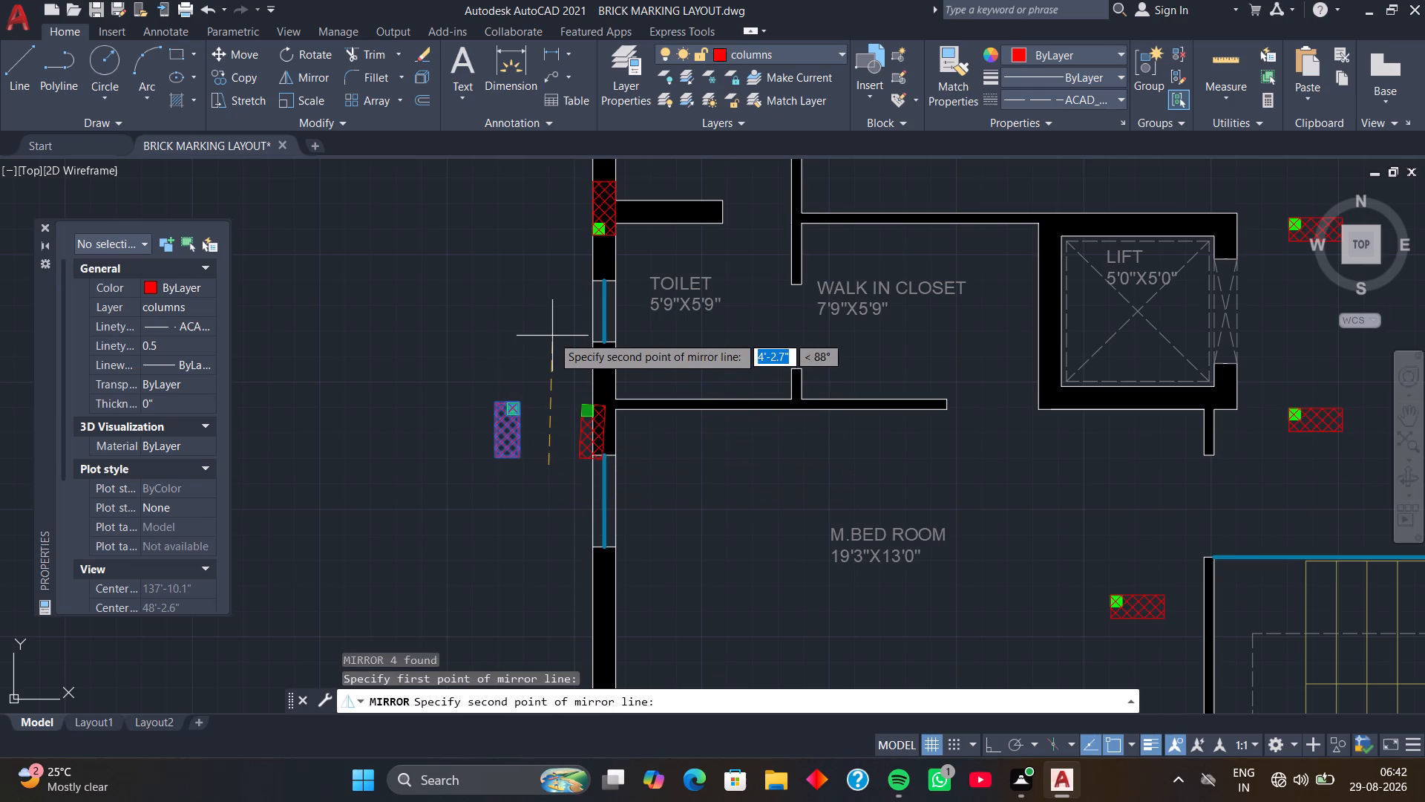
key("F8")
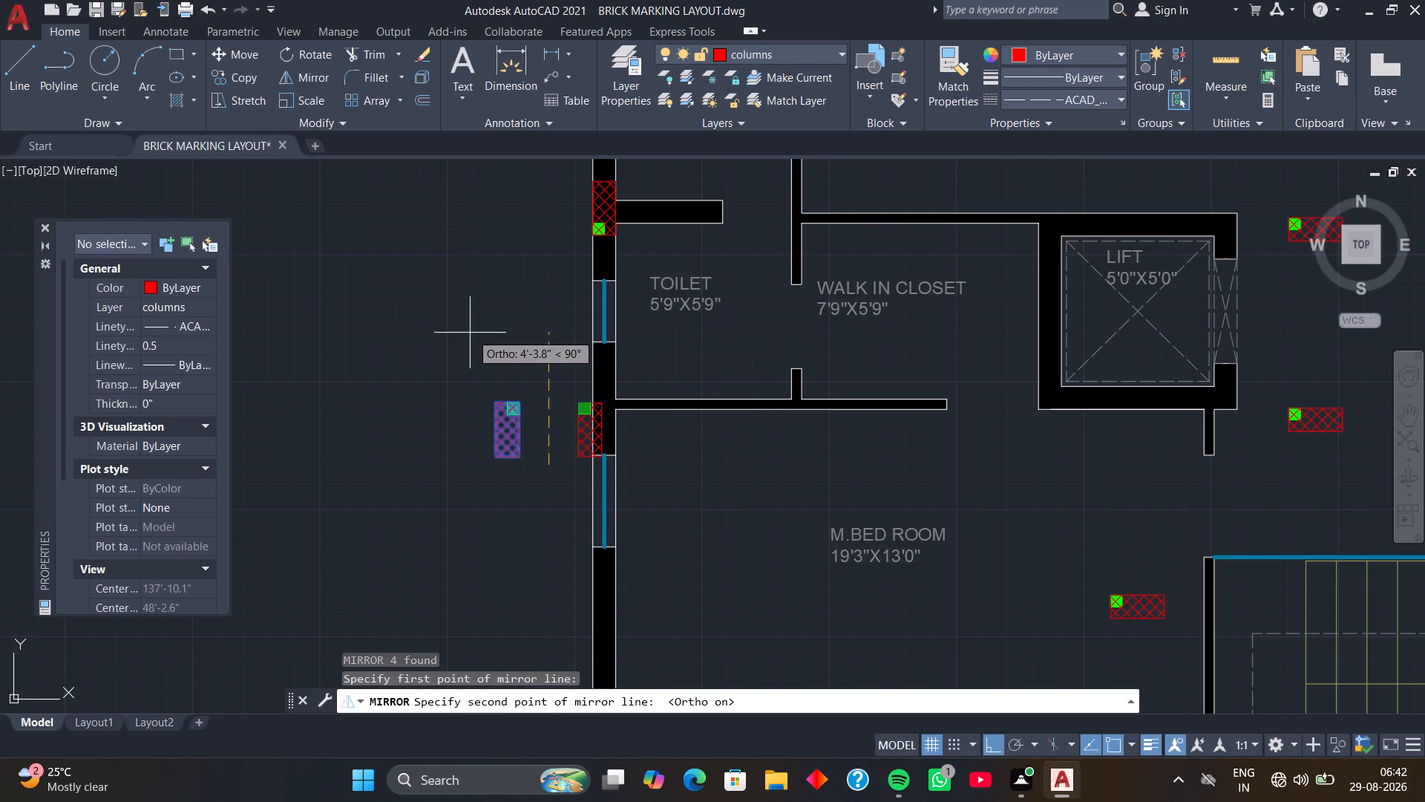
left_click(508, 319)
left_click_drag(537, 357, 508, 318)
Move the mirrored column into the west wall, aligning its green square's south edge with the north face of the TOILET's south wall.
middle_click_drag(533, 378, 495, 326)
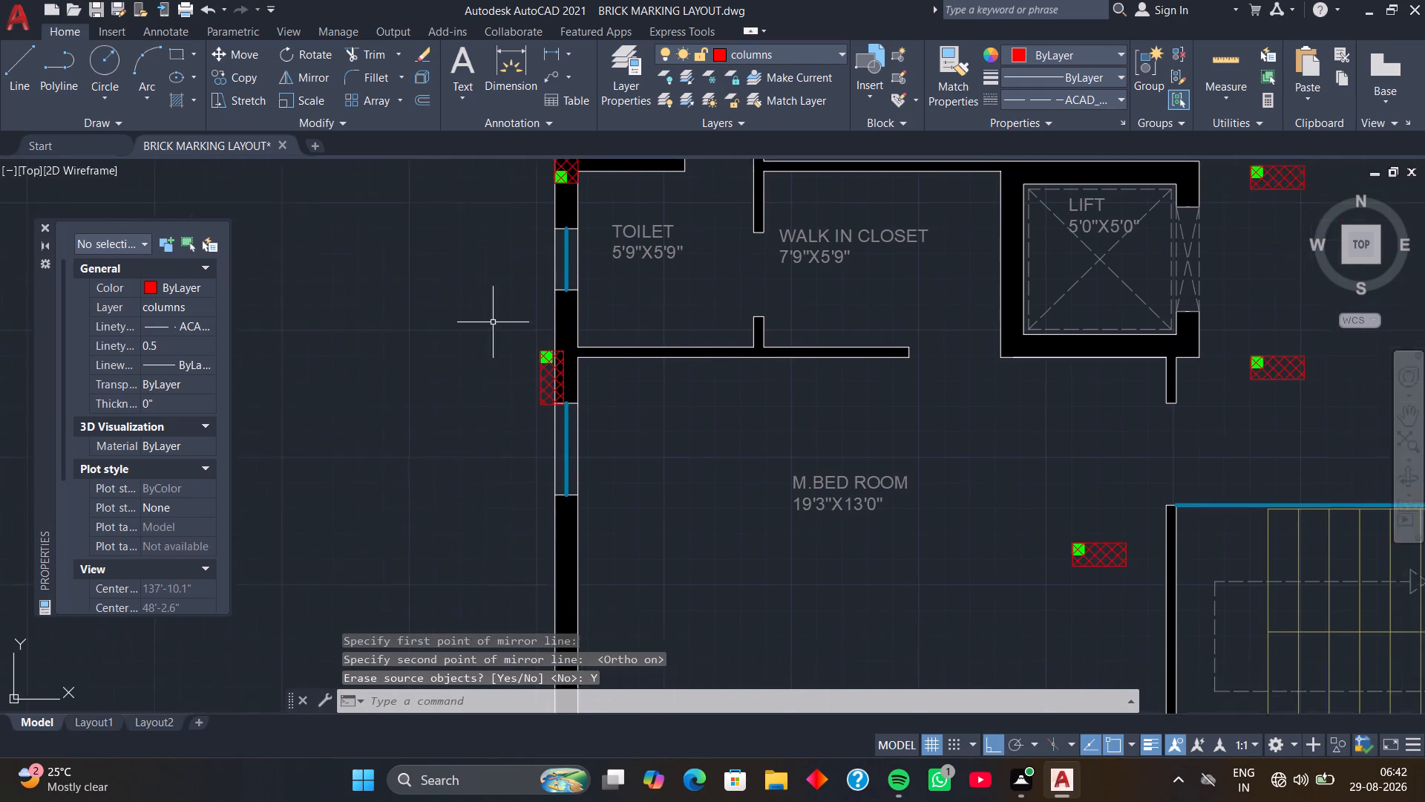
scroll(488, 311, "up", 2)
left_click_drag(523, 337, 531, 348)
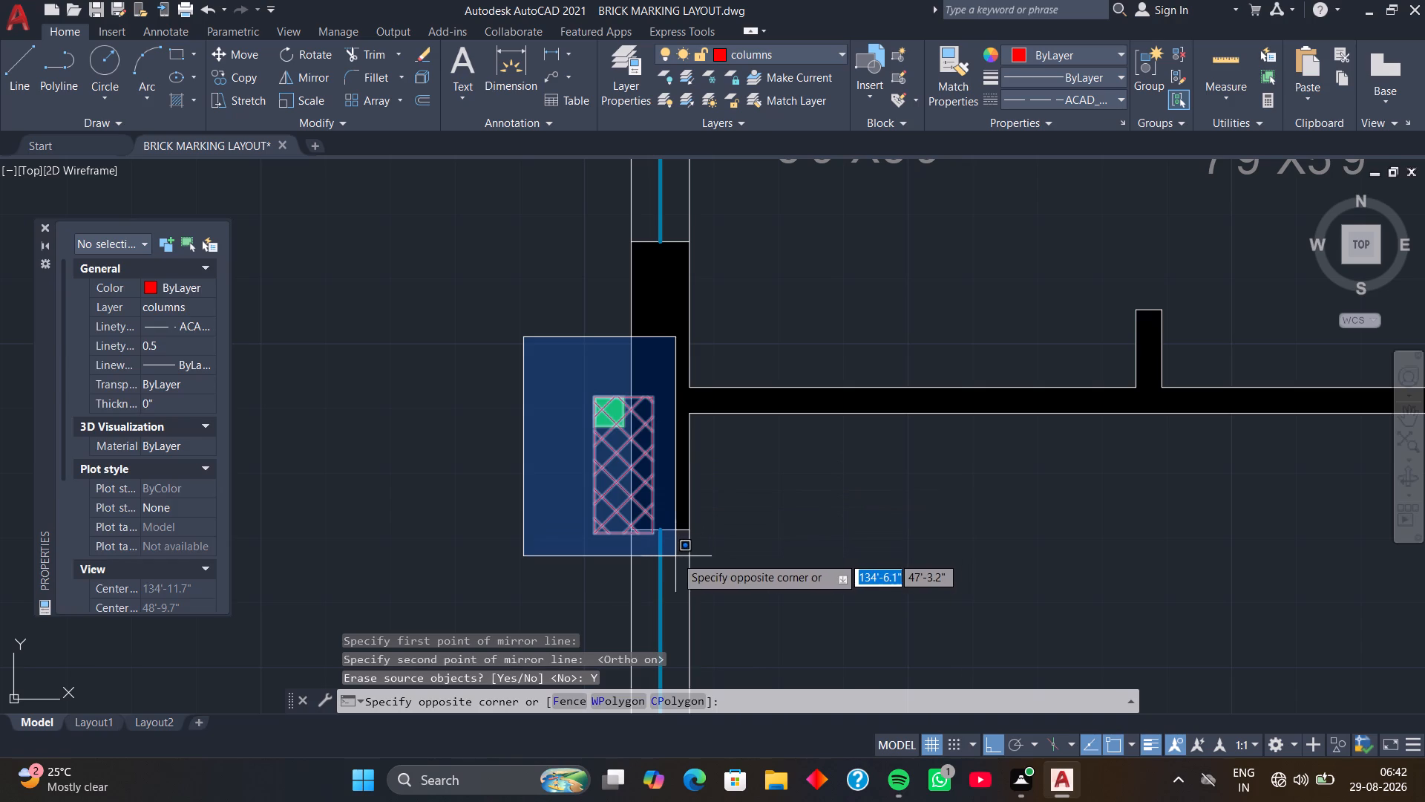
left_click(675, 555)
scroll(569, 440, "up", 1)
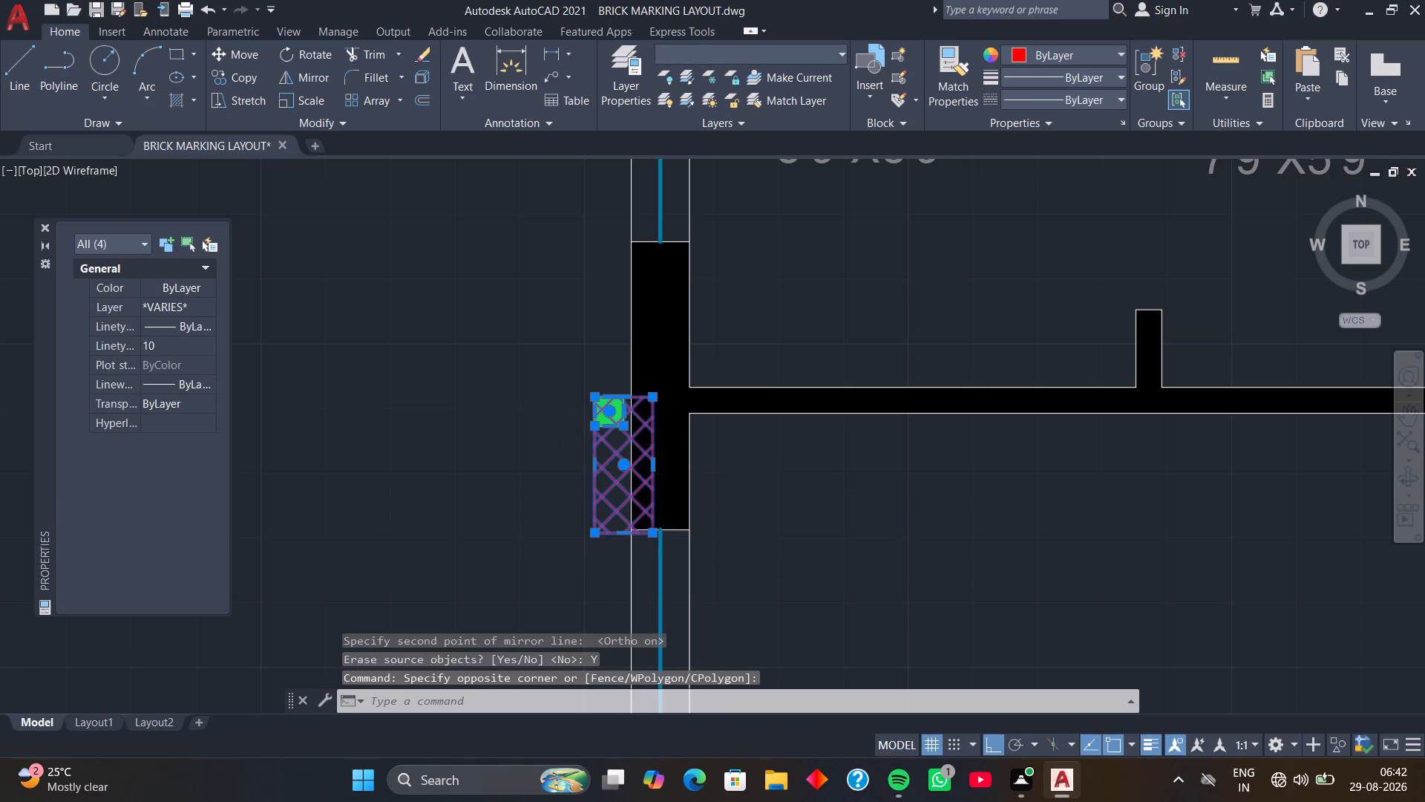
key("m")
key("space")
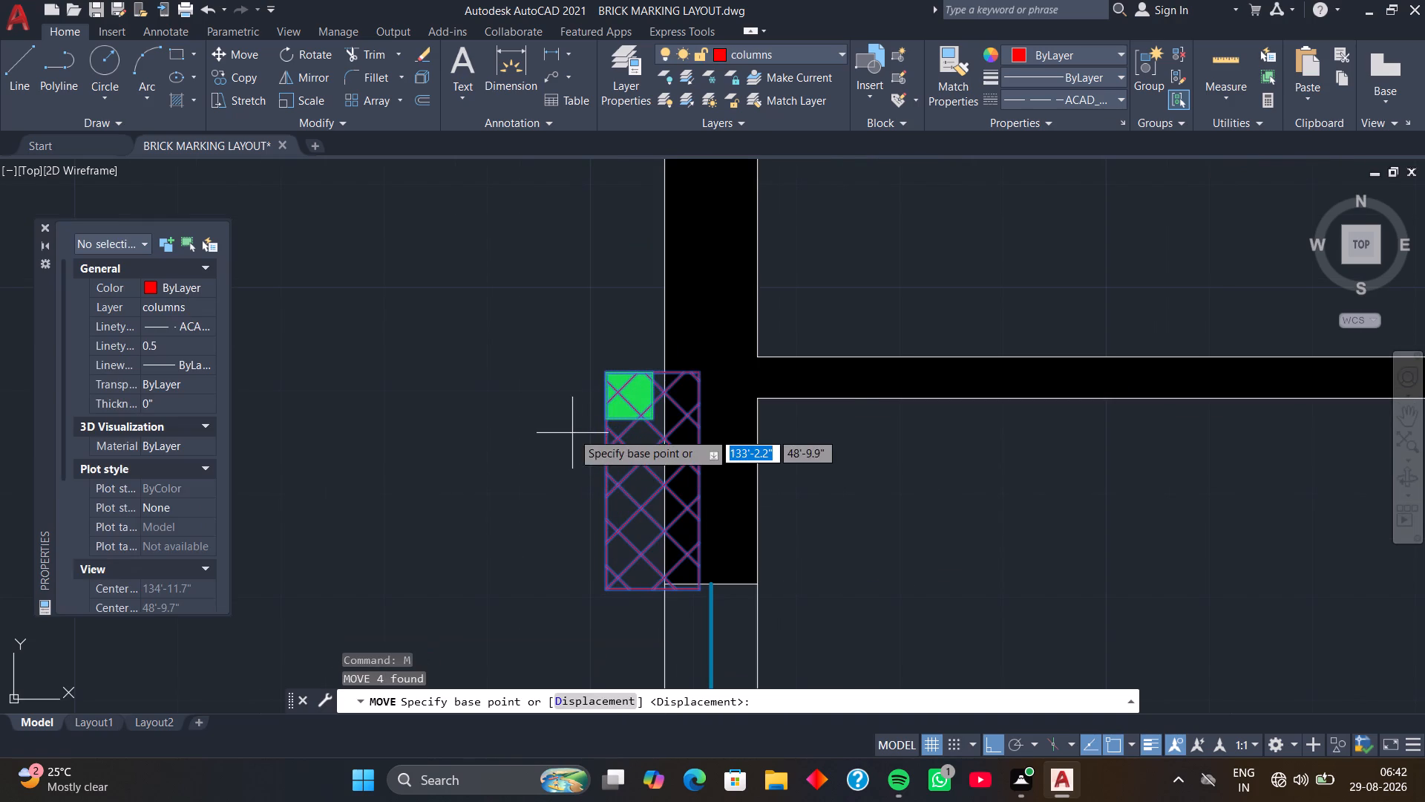
left_click(609, 374)
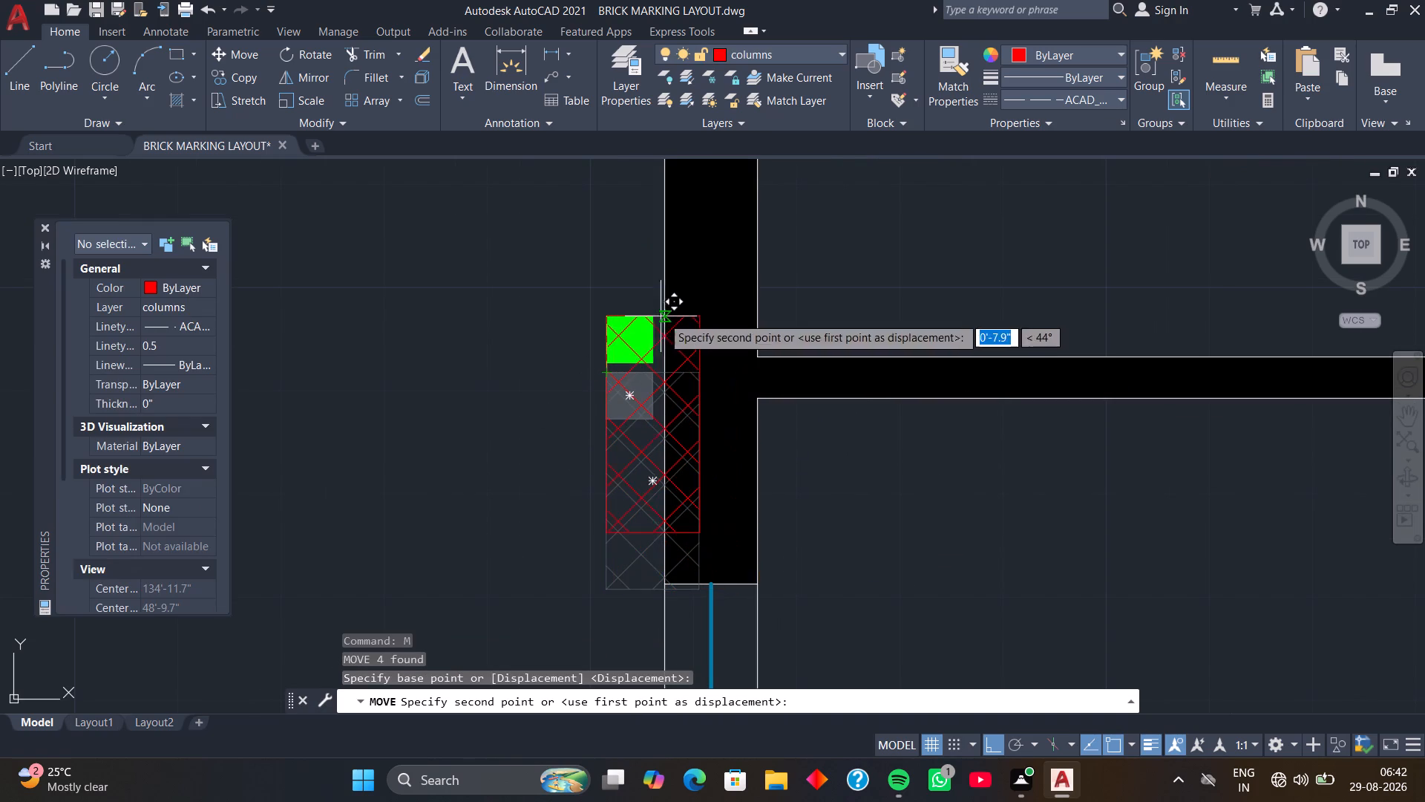
key("F8")
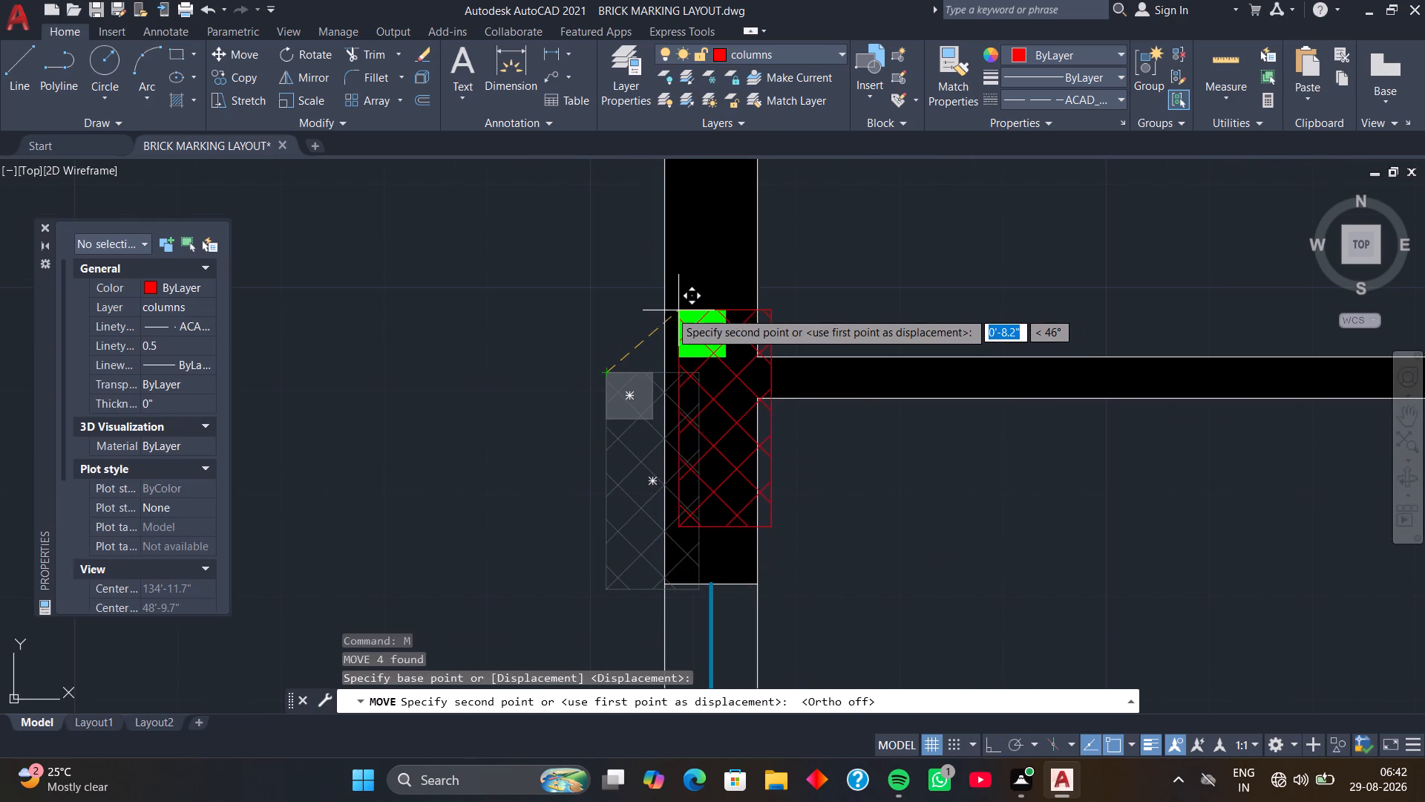
scroll(663, 310, "up", 2)
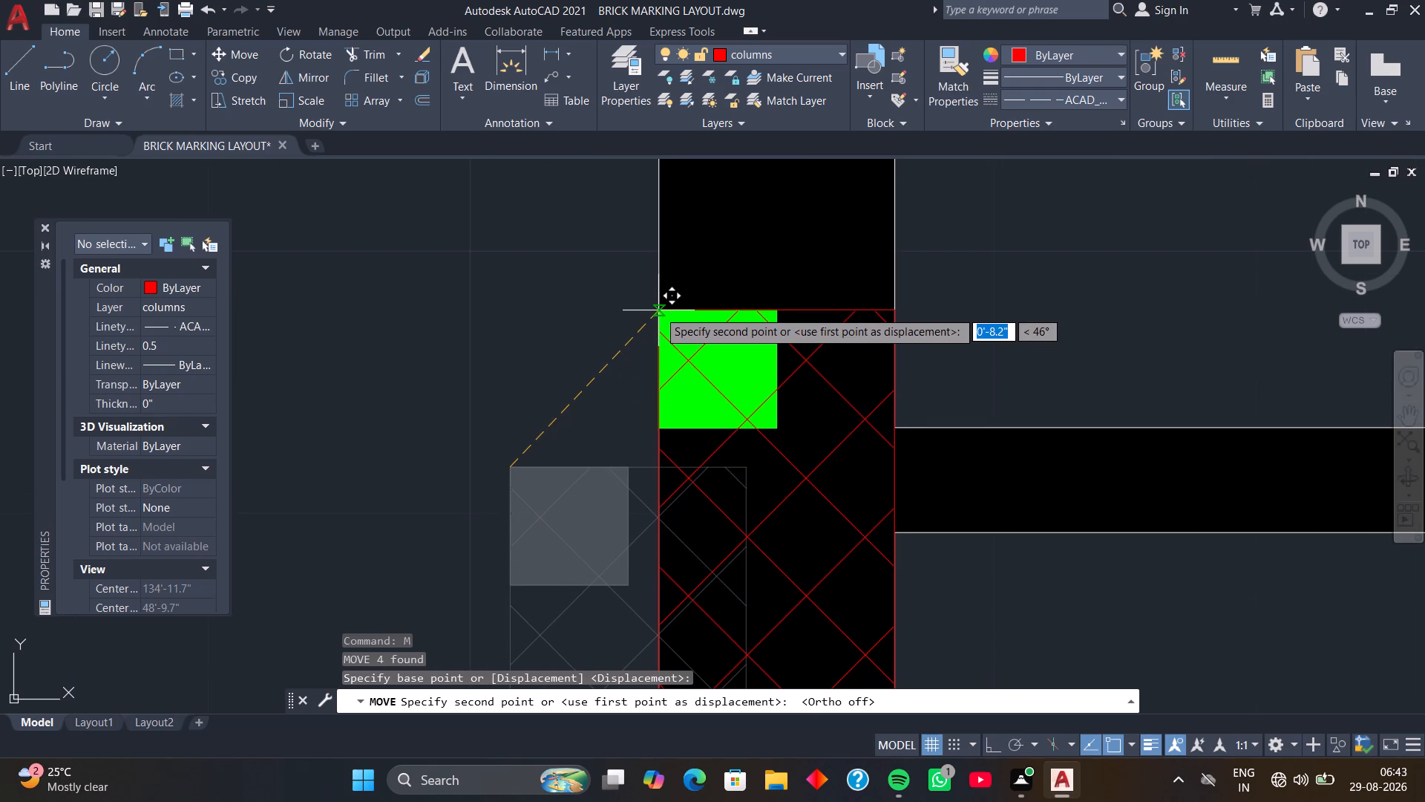
left_click(658, 310)
Rotate the column outside the M.BED ROOM's south-west corner by 90° about its own south-west corner.
scroll(571, 307, "down", 4)
middle_click_drag(528, 407, 502, 283)
middle_click_drag(495, 416, 491, 299)
scroll(491, 292, "down", 4)
middle_click_drag(510, 375, 508, 356)
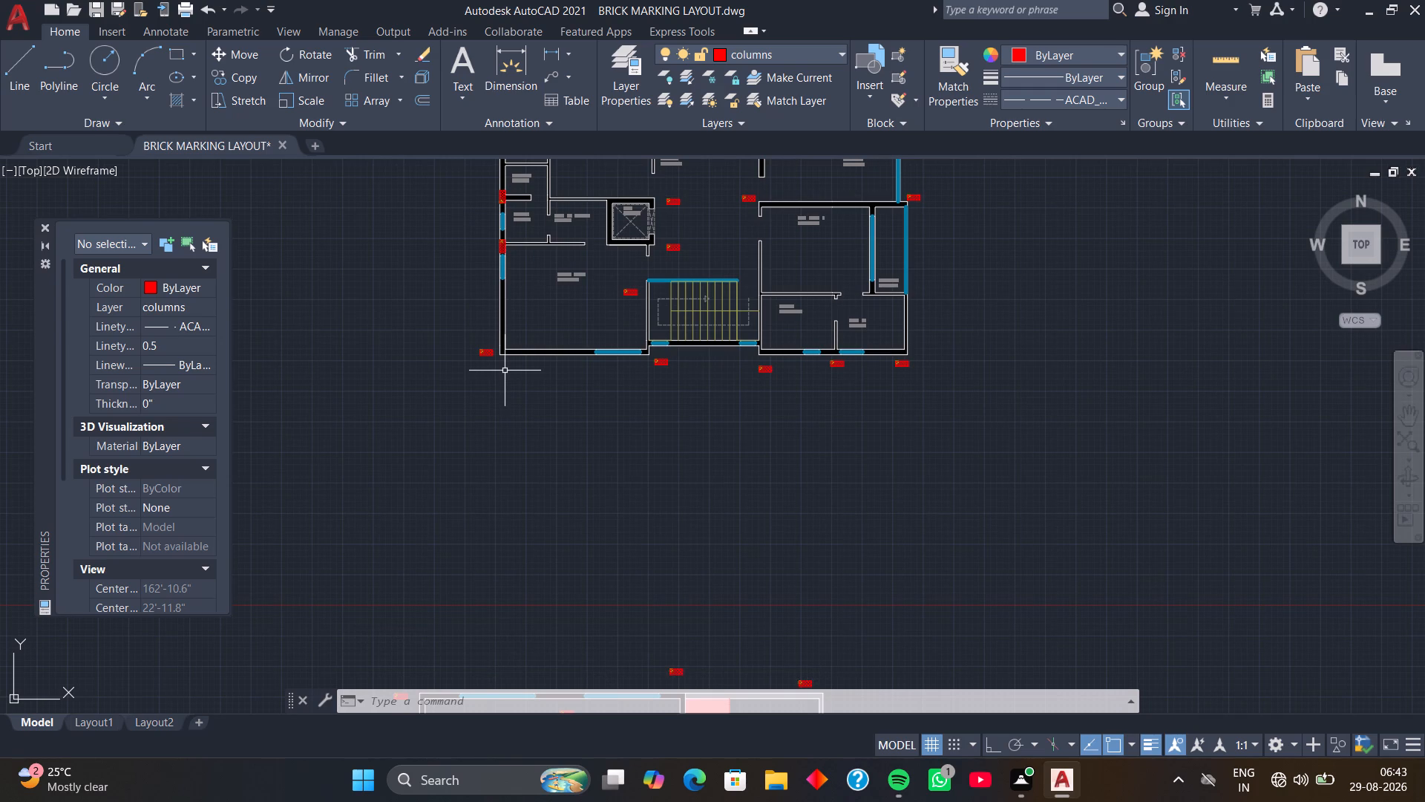
scroll(492, 307, "up", 3)
middle_click_drag(481, 426, 476, 316)
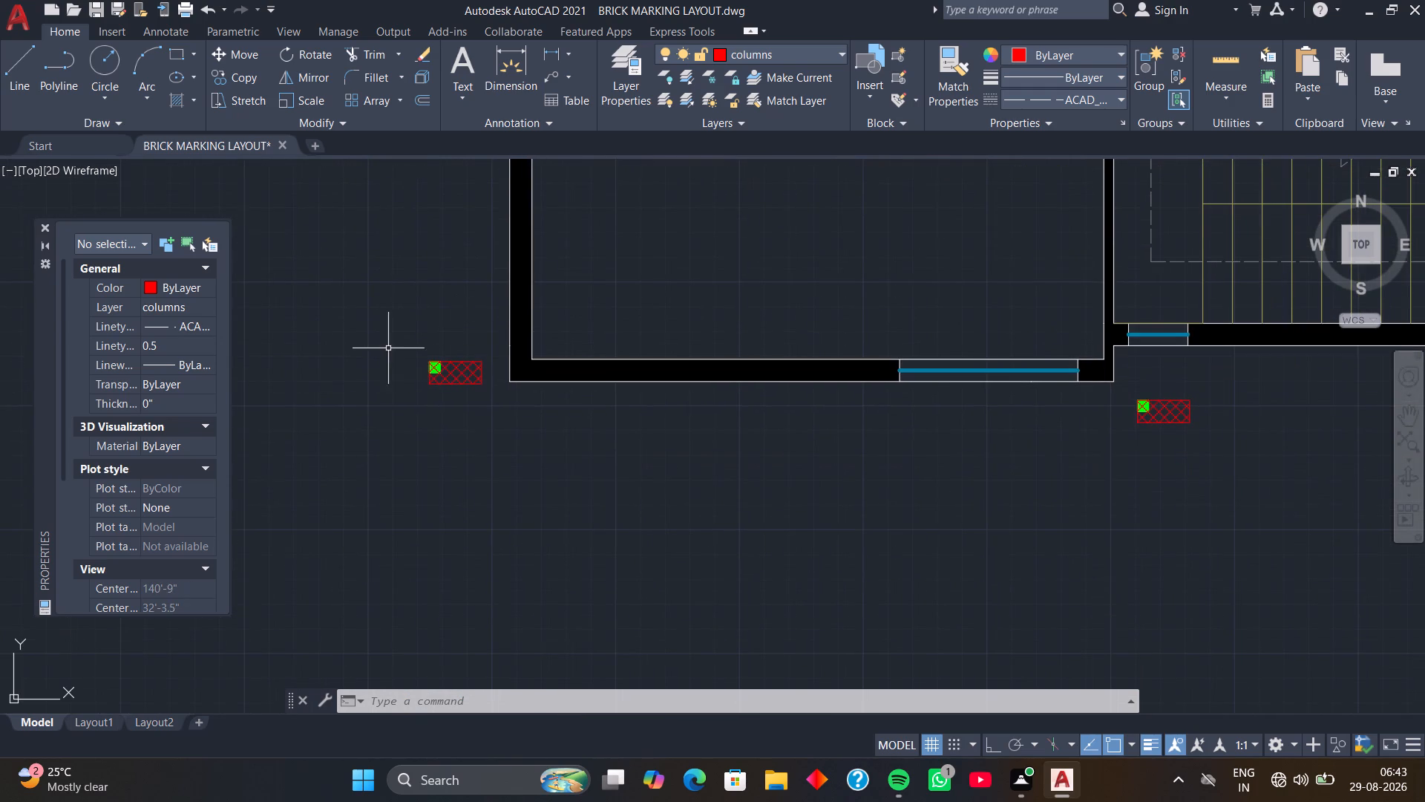
left_click(384, 336)
left_click(494, 465)
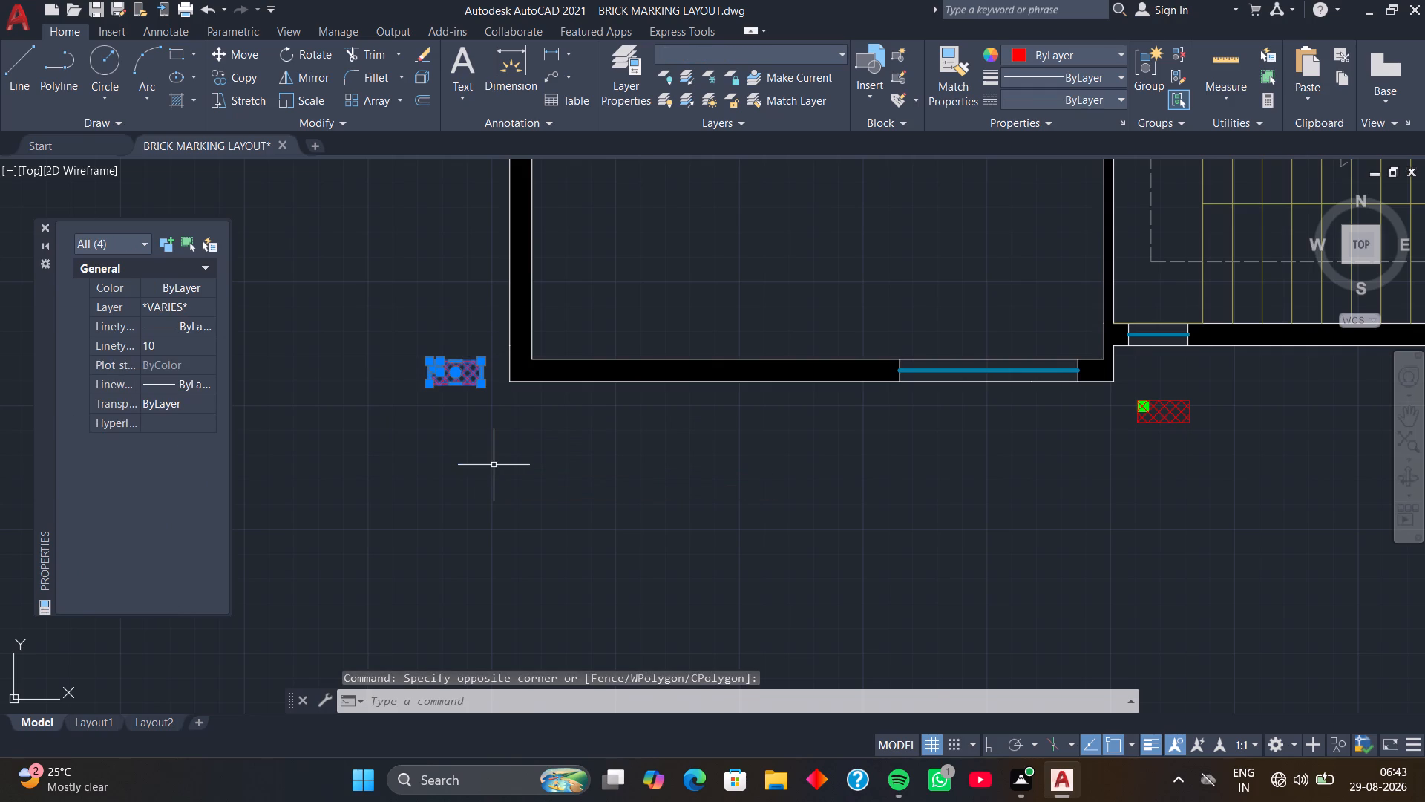
type("RO")
key("space")
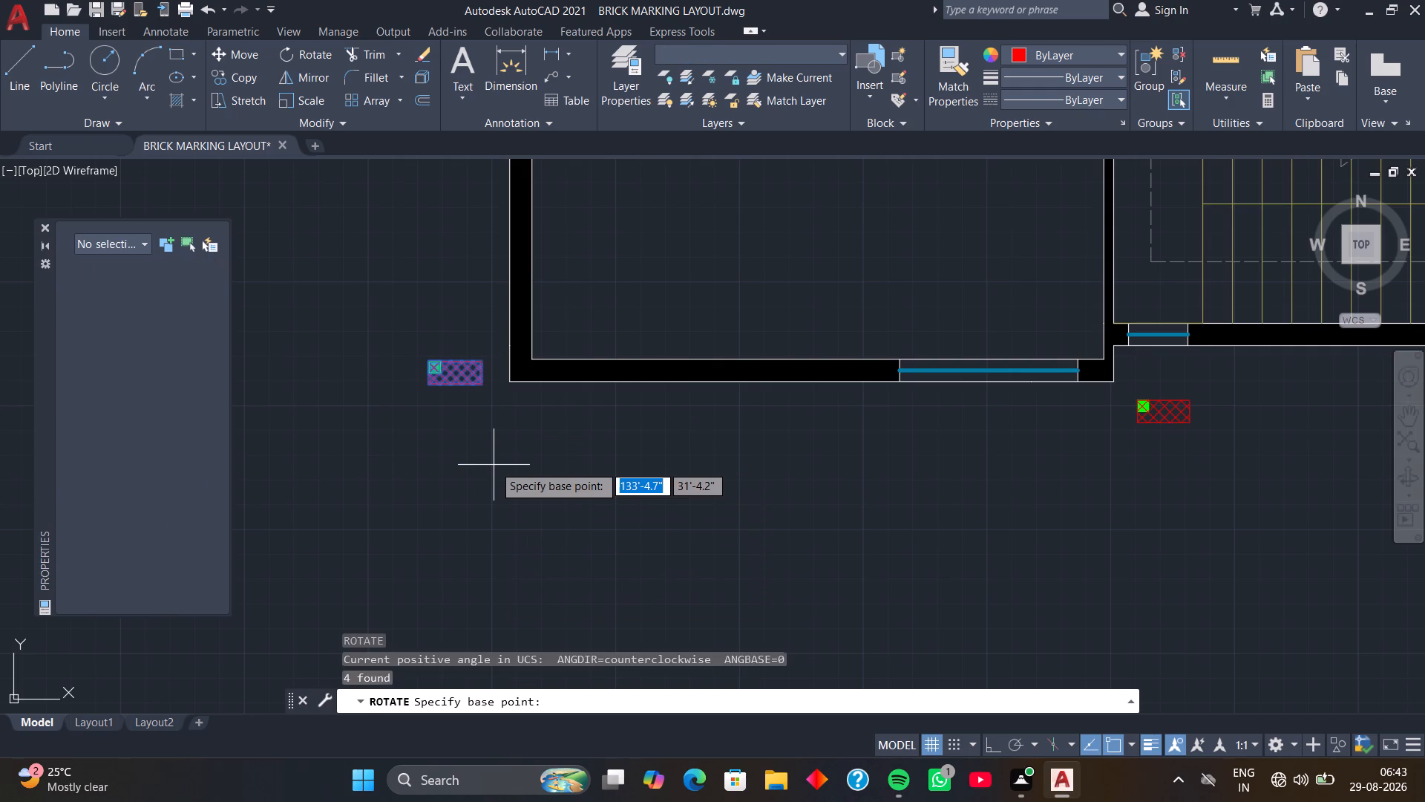
scroll(457, 443, "up", 1)
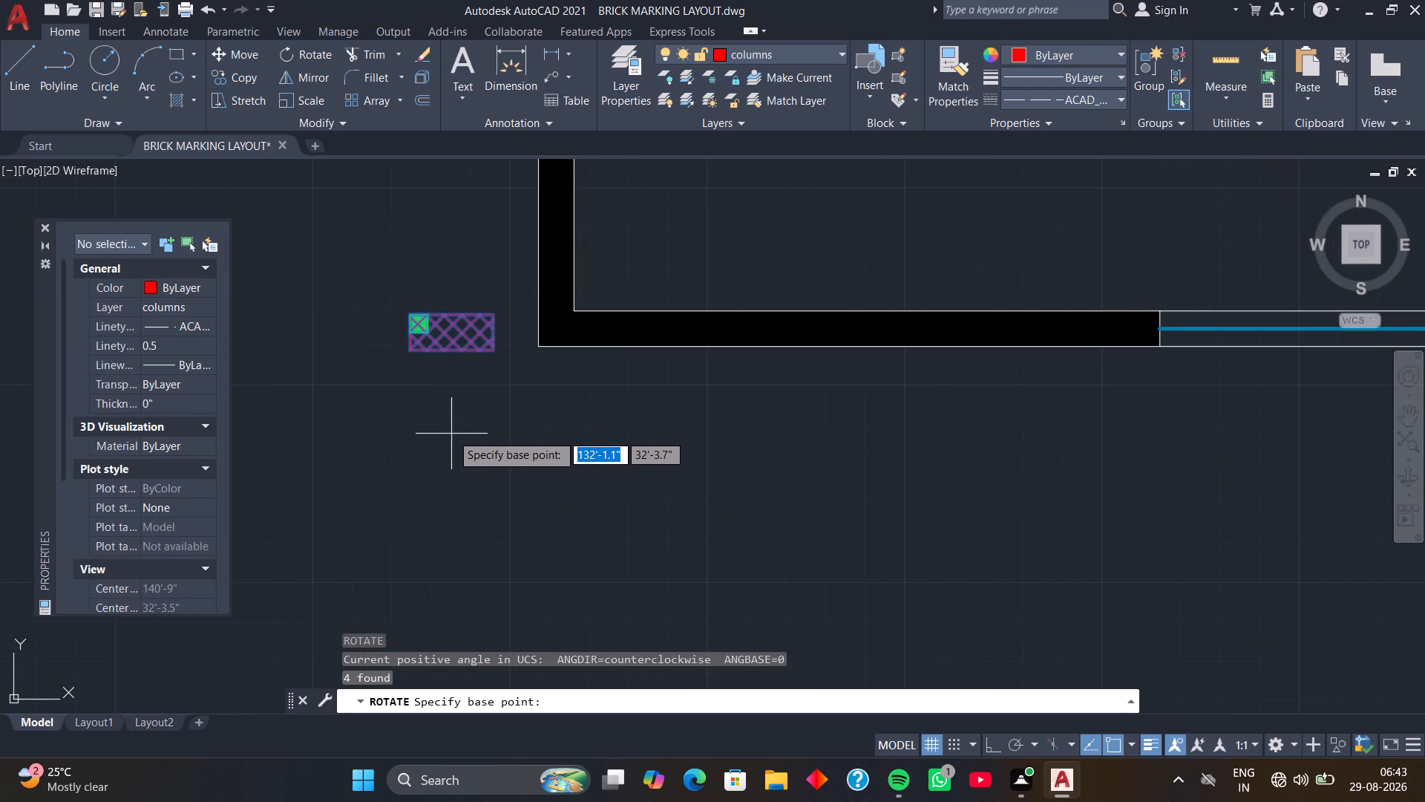
left_click(408, 346)
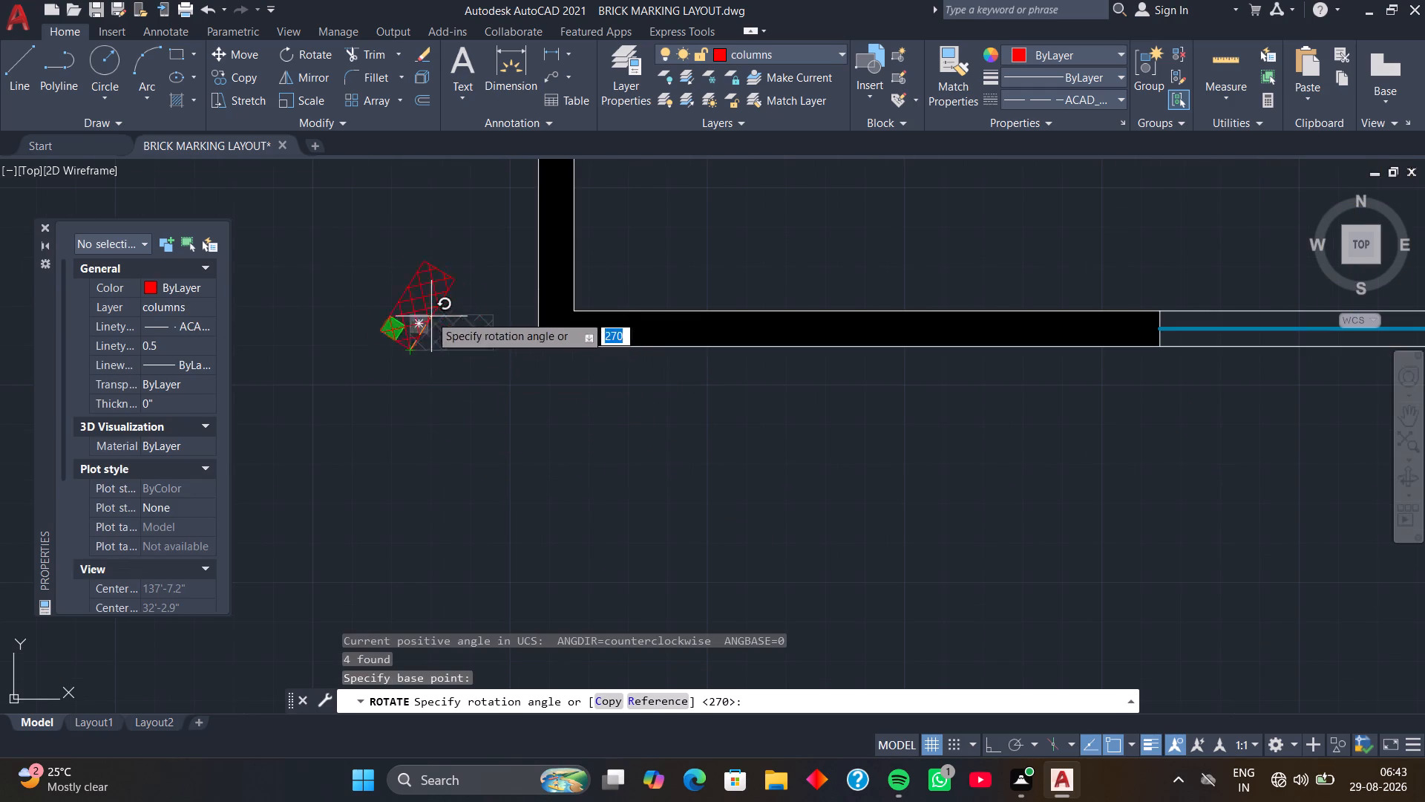
left_click(415, 193)
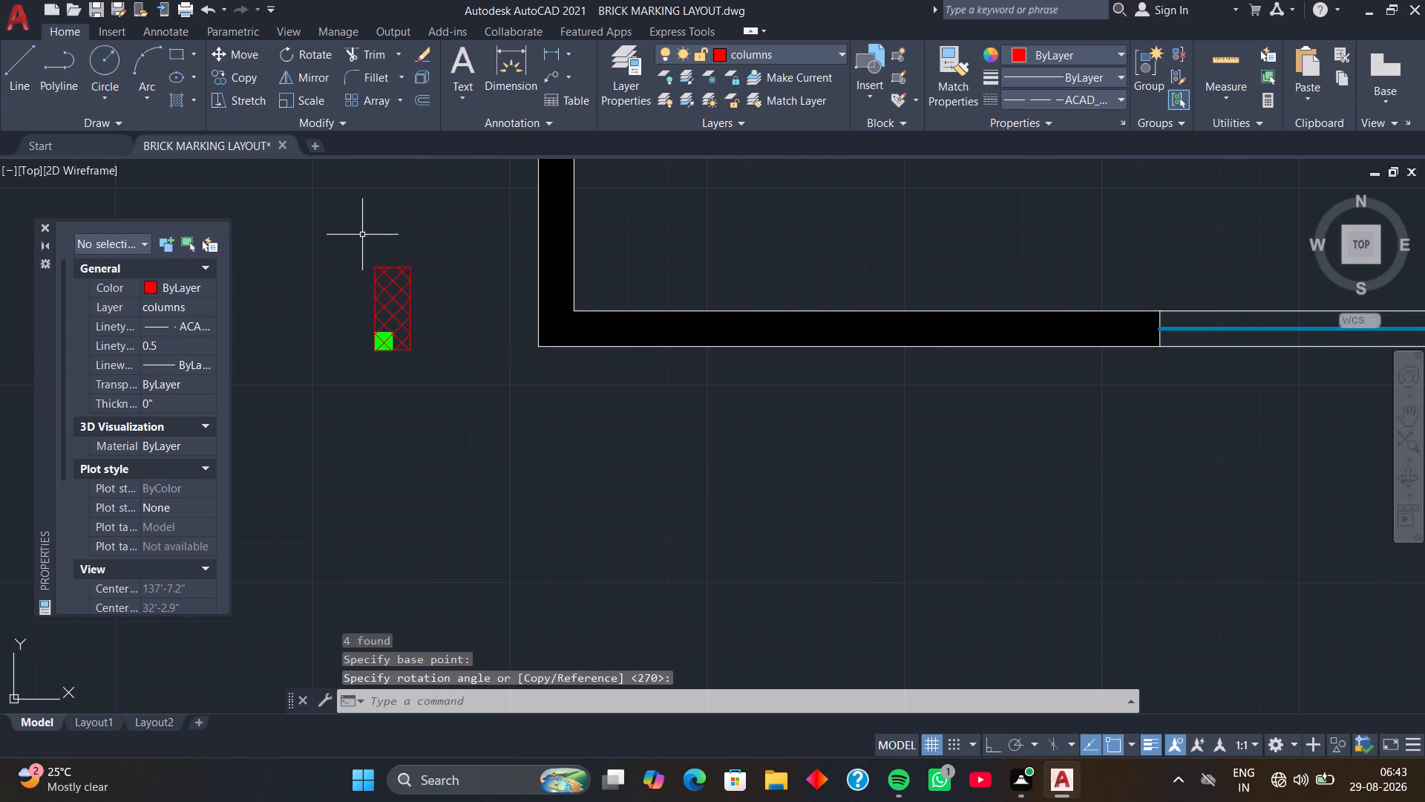
Move the rotated column by its south-west corner onto the outer south-west corner of the M.BED ROOM walls.
left_click(349, 240)
left_click(459, 419)
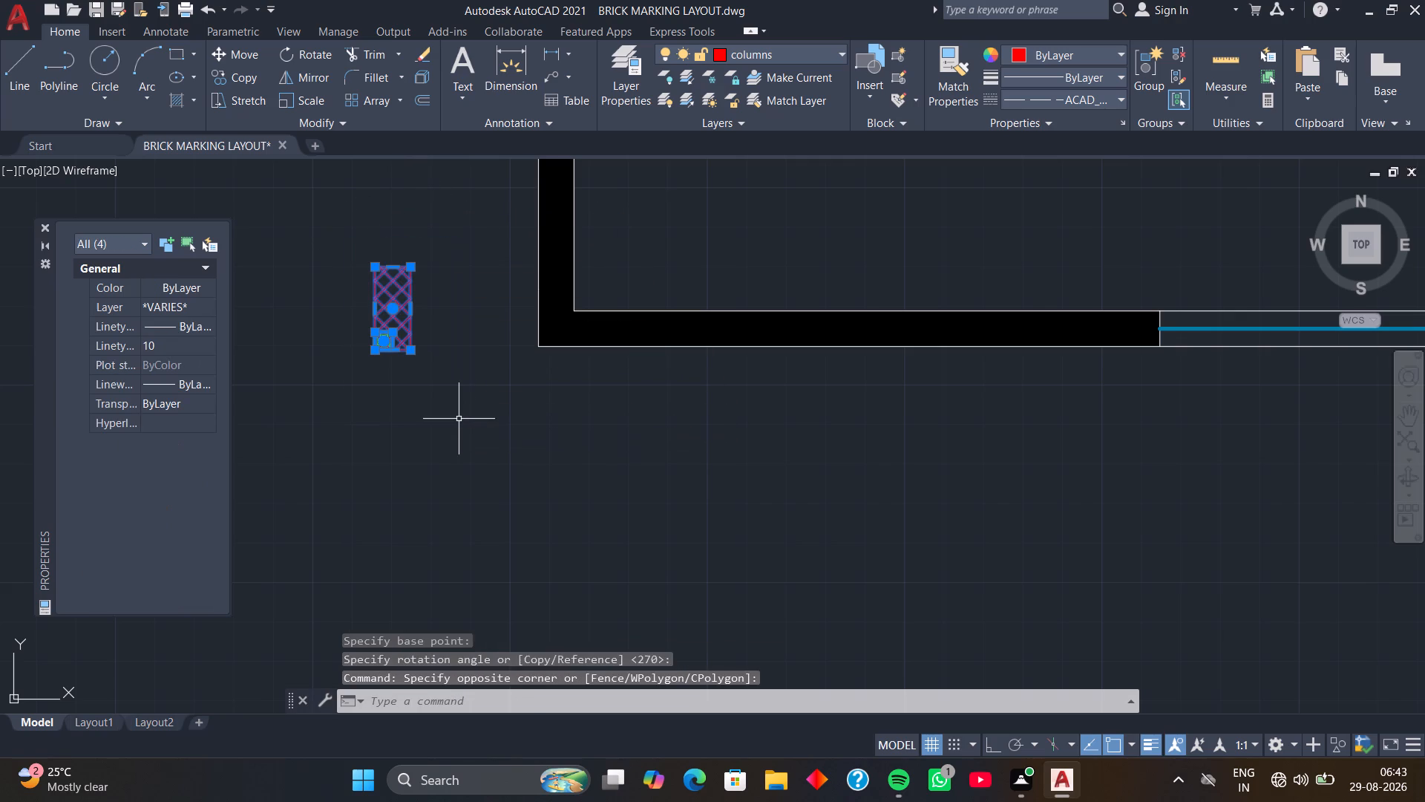
type("M")
key("space")
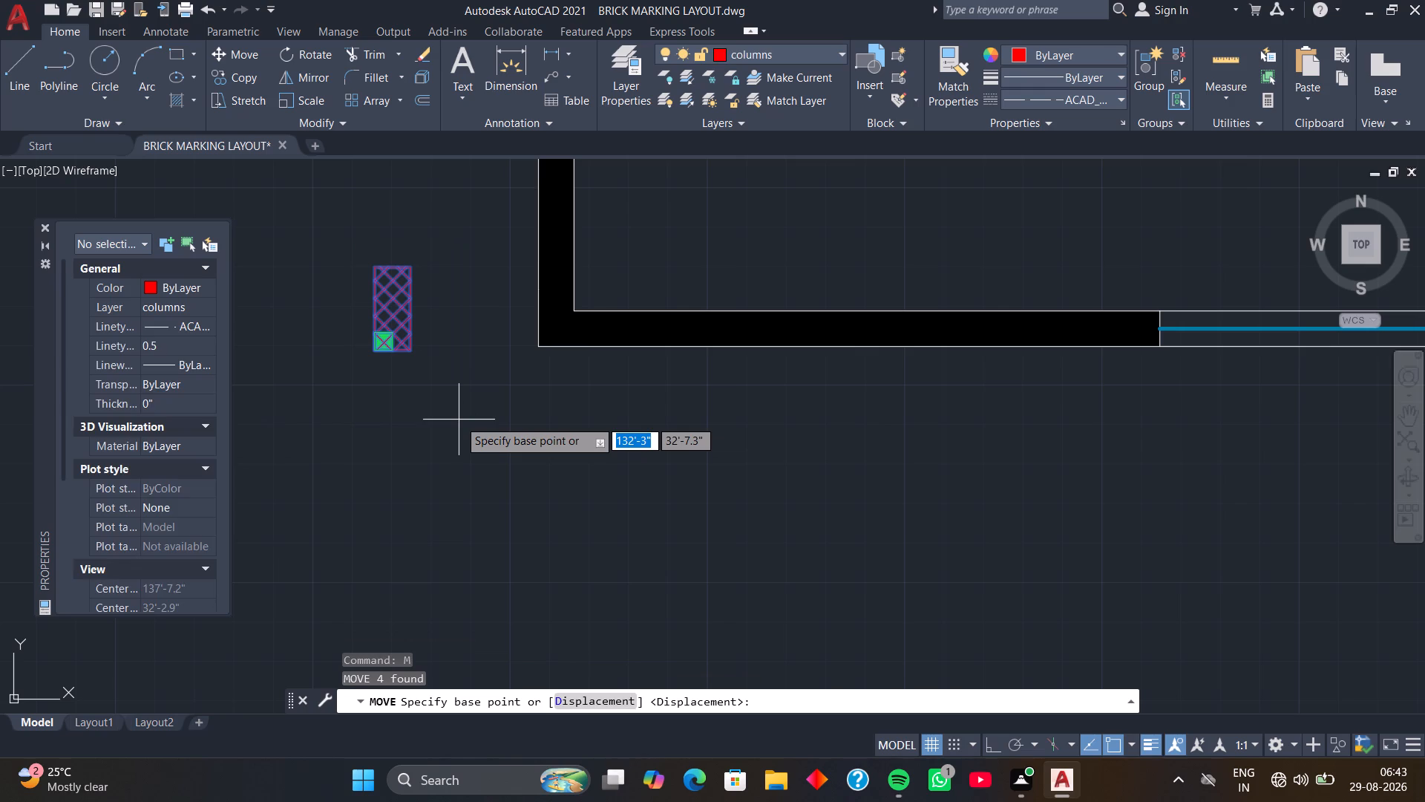
scroll(334, 414, "up", 2)
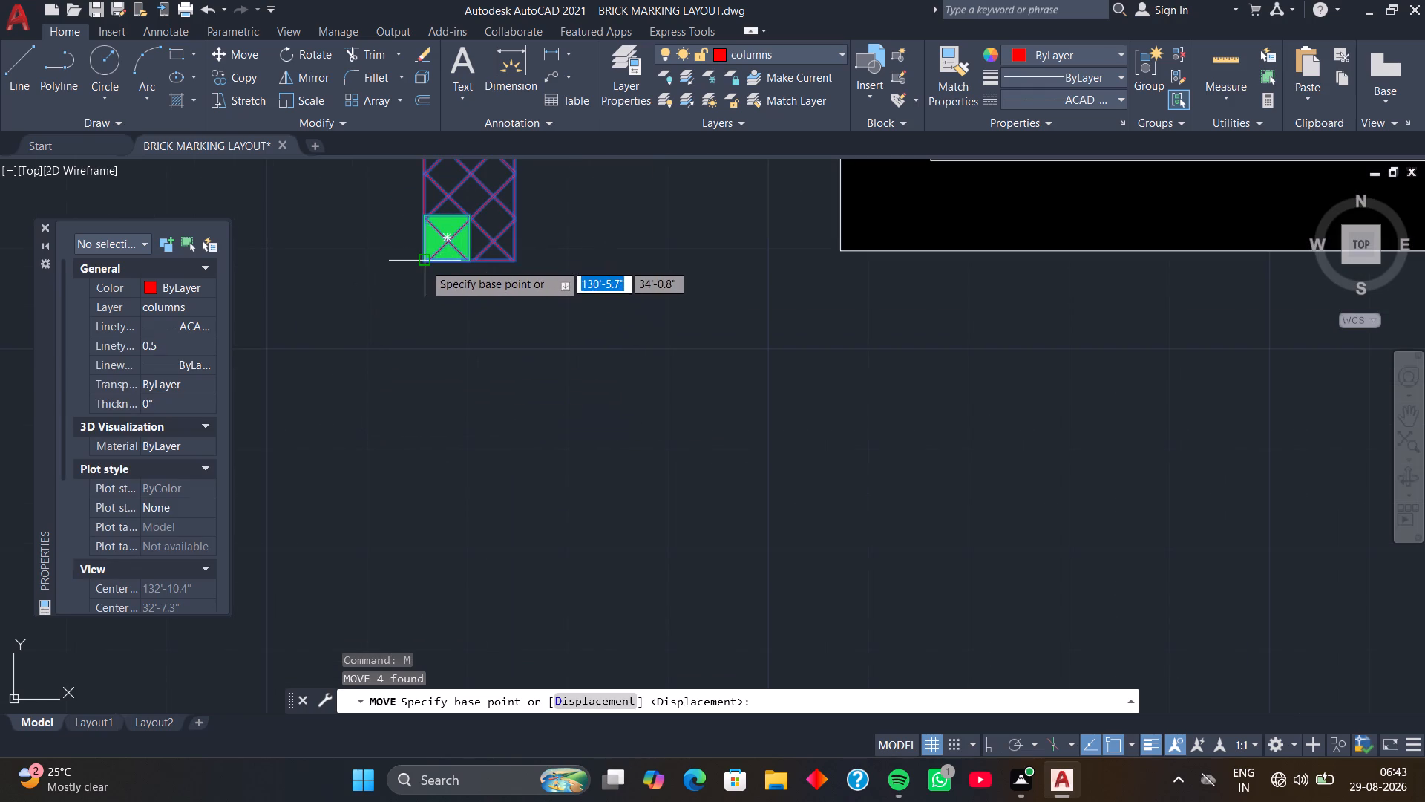
left_click(425, 262)
scroll(646, 290, "down", 3)
middle_click_drag(646, 290, 491, 408)
scroll(541, 405, "up", 3)
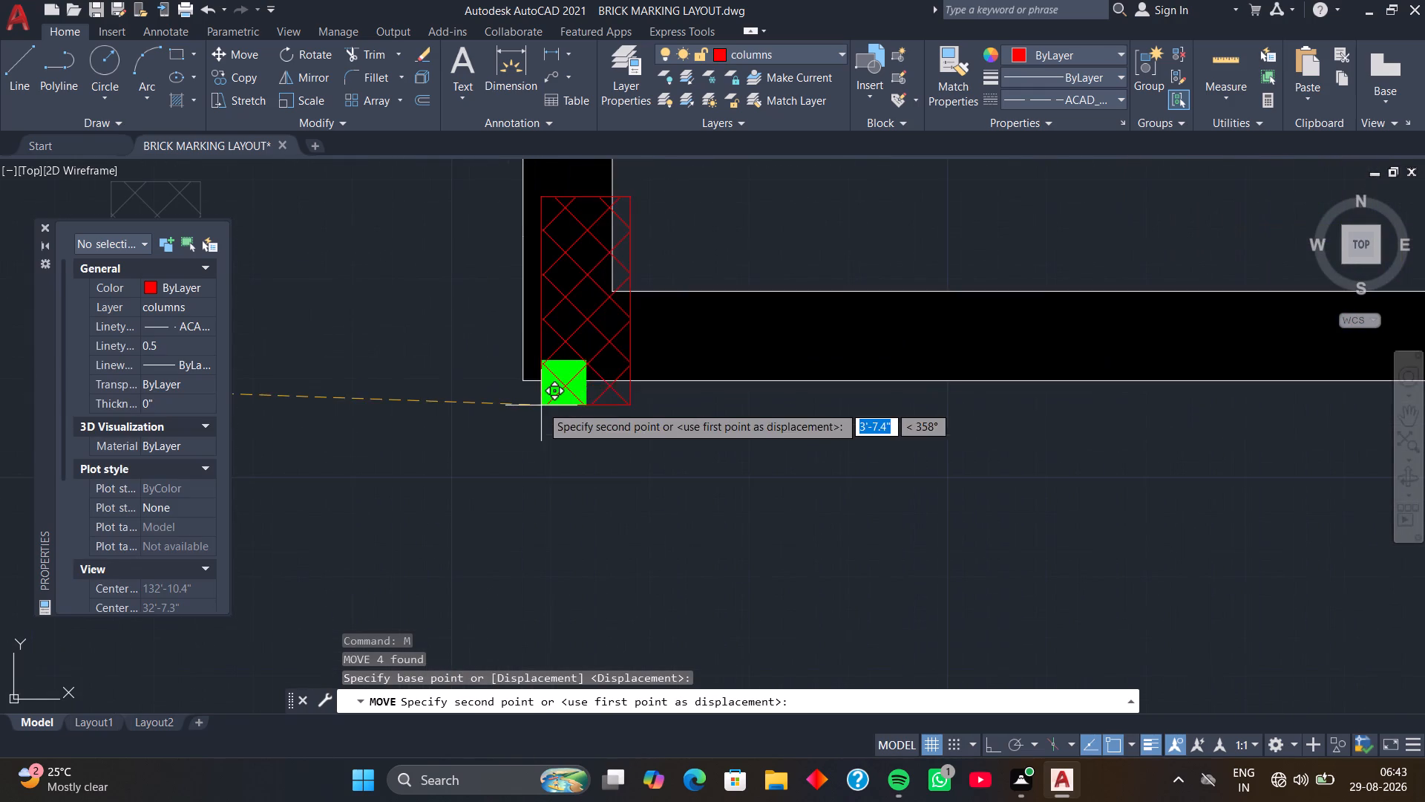
left_click(525, 381)
scroll(458, 477, "down", 3)
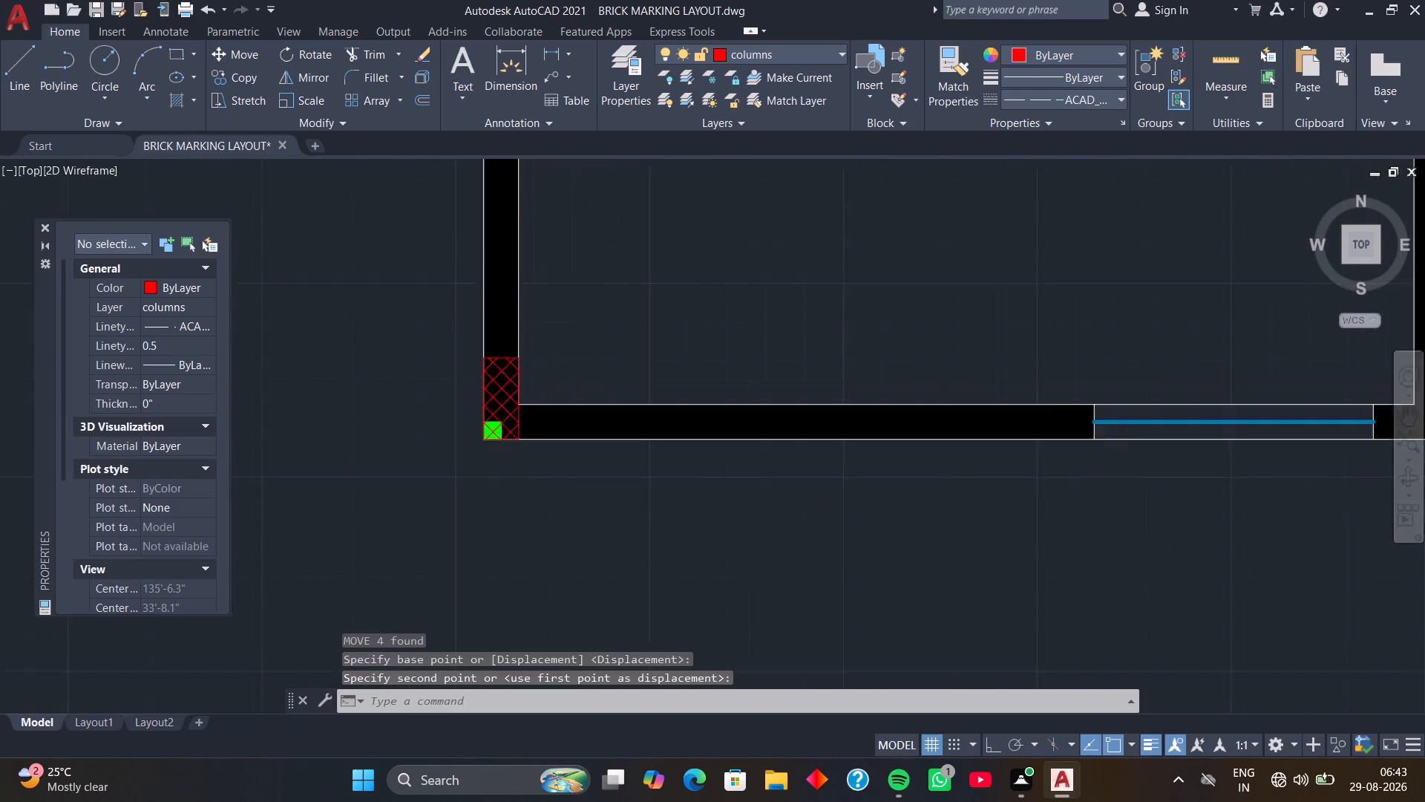
Rotate the column outside the M.BED ROOM's south-east corner, below the staircase, by 90° about its own north-west corner.
scroll(458, 477, "down", 1)
middle_click_drag(583, 510, 415, 484)
middle_click_drag(517, 503, 421, 512)
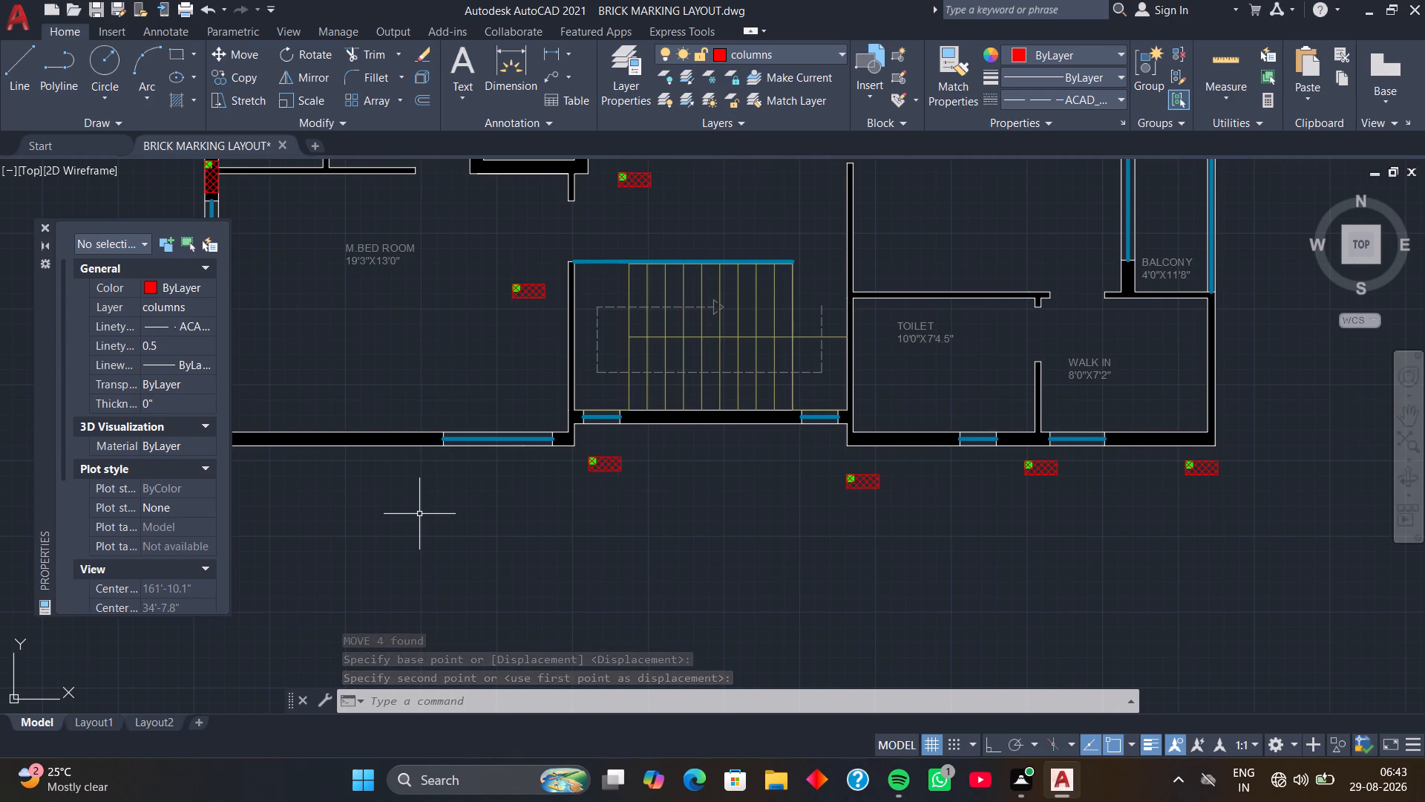
left_click(629, 445)
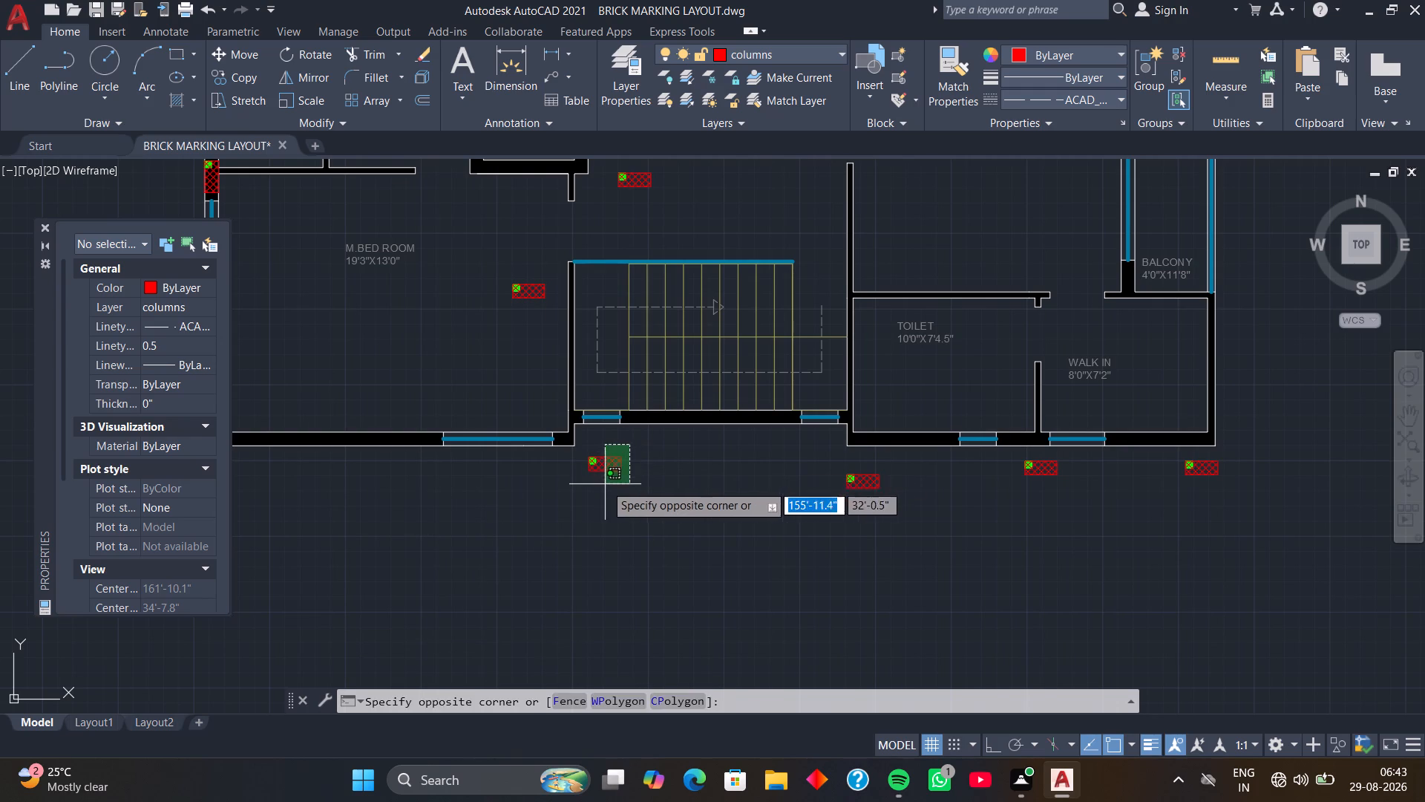
left_click(605, 484)
scroll(584, 473, "up", 6)
middle_click_drag(569, 400, 574, 438)
left_click(664, 431)
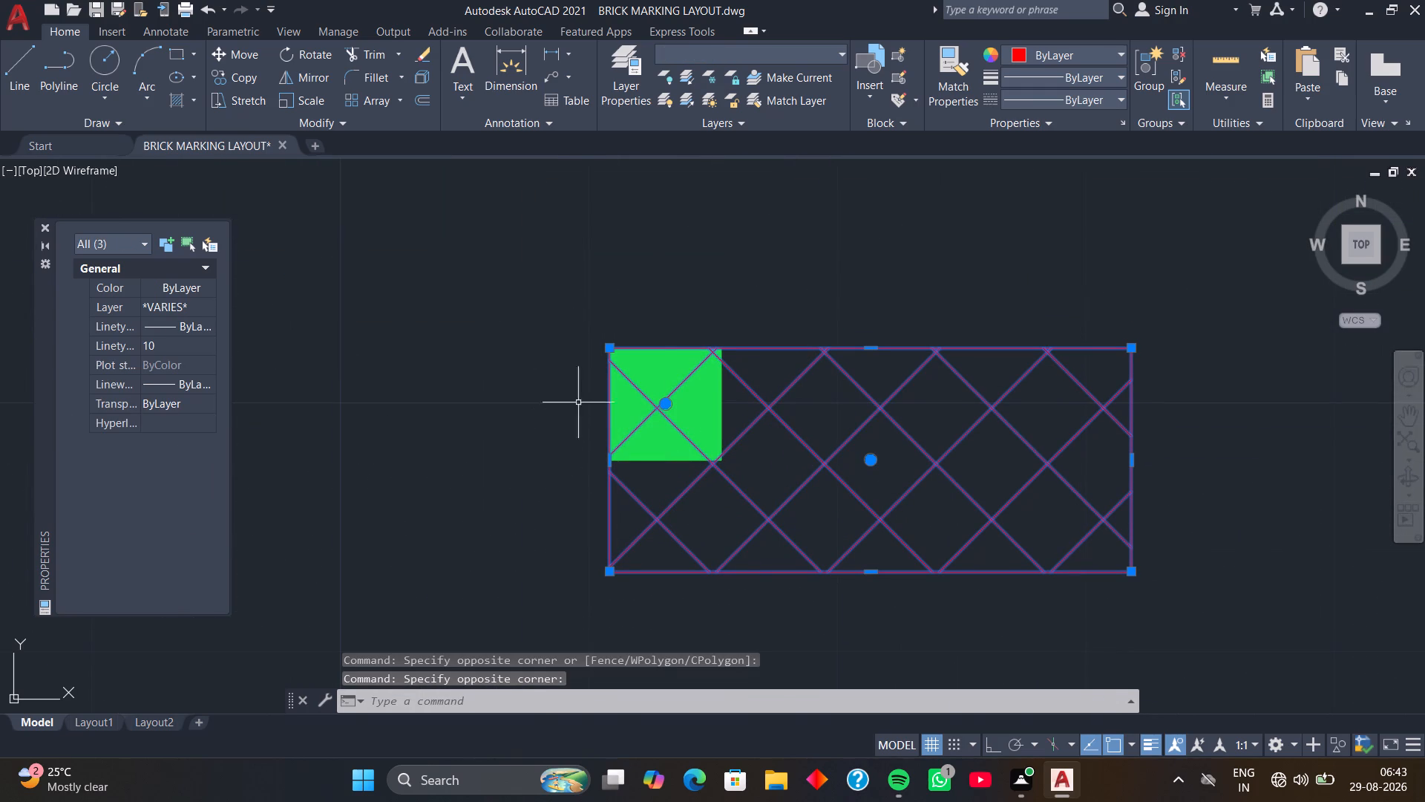
left_click(511, 278)
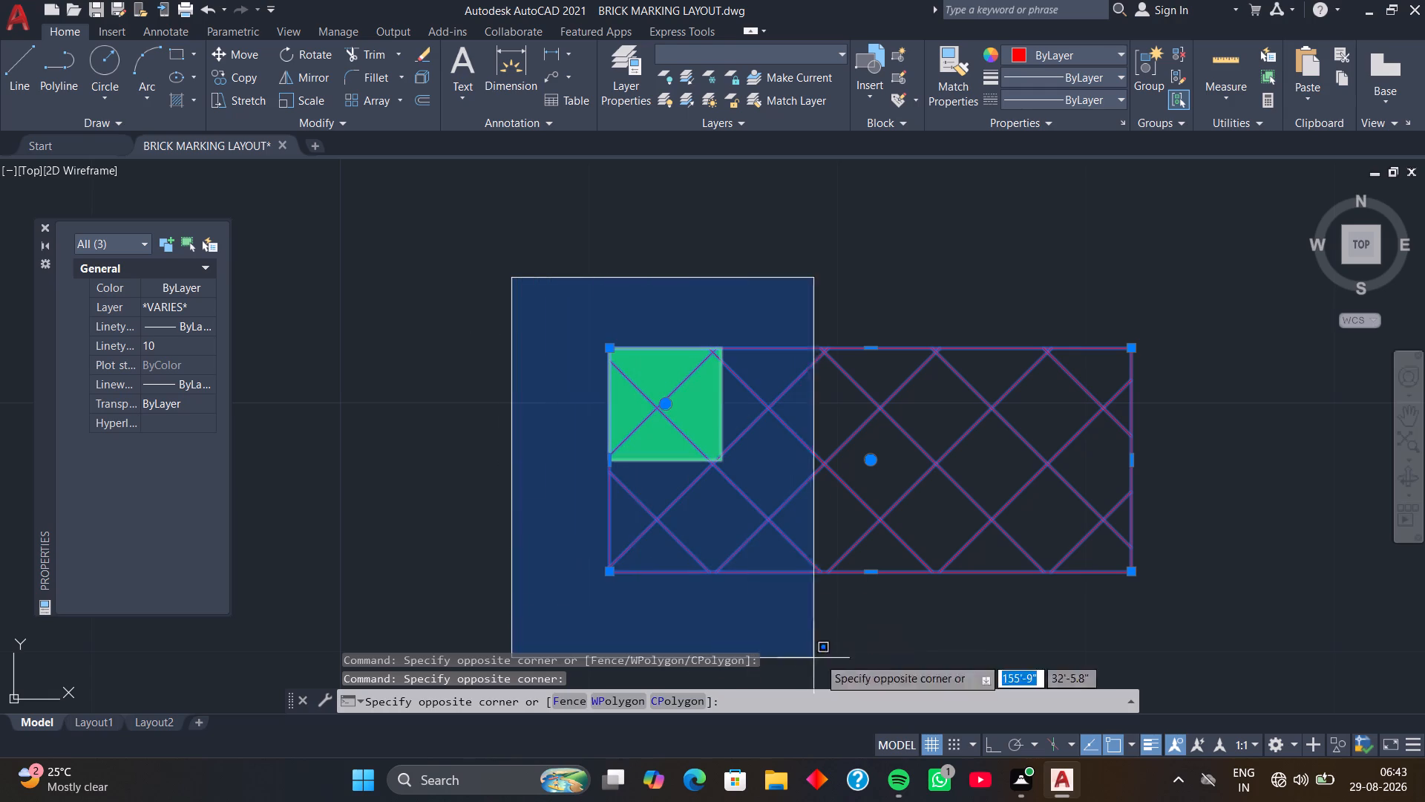
left_click(1200, 633)
middle_click_drag(871, 573, 879, 503)
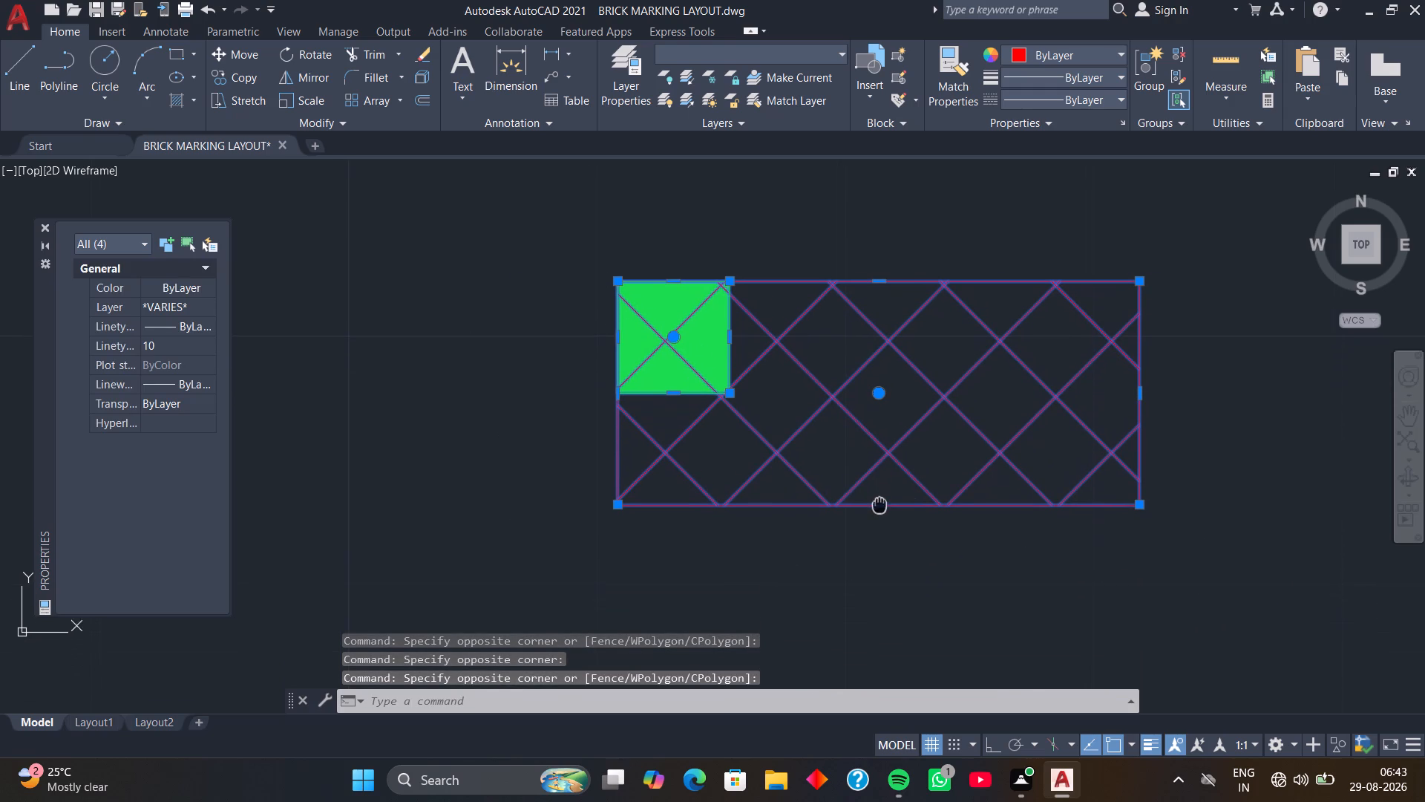
middle_click_drag(879, 503, 879, 505)
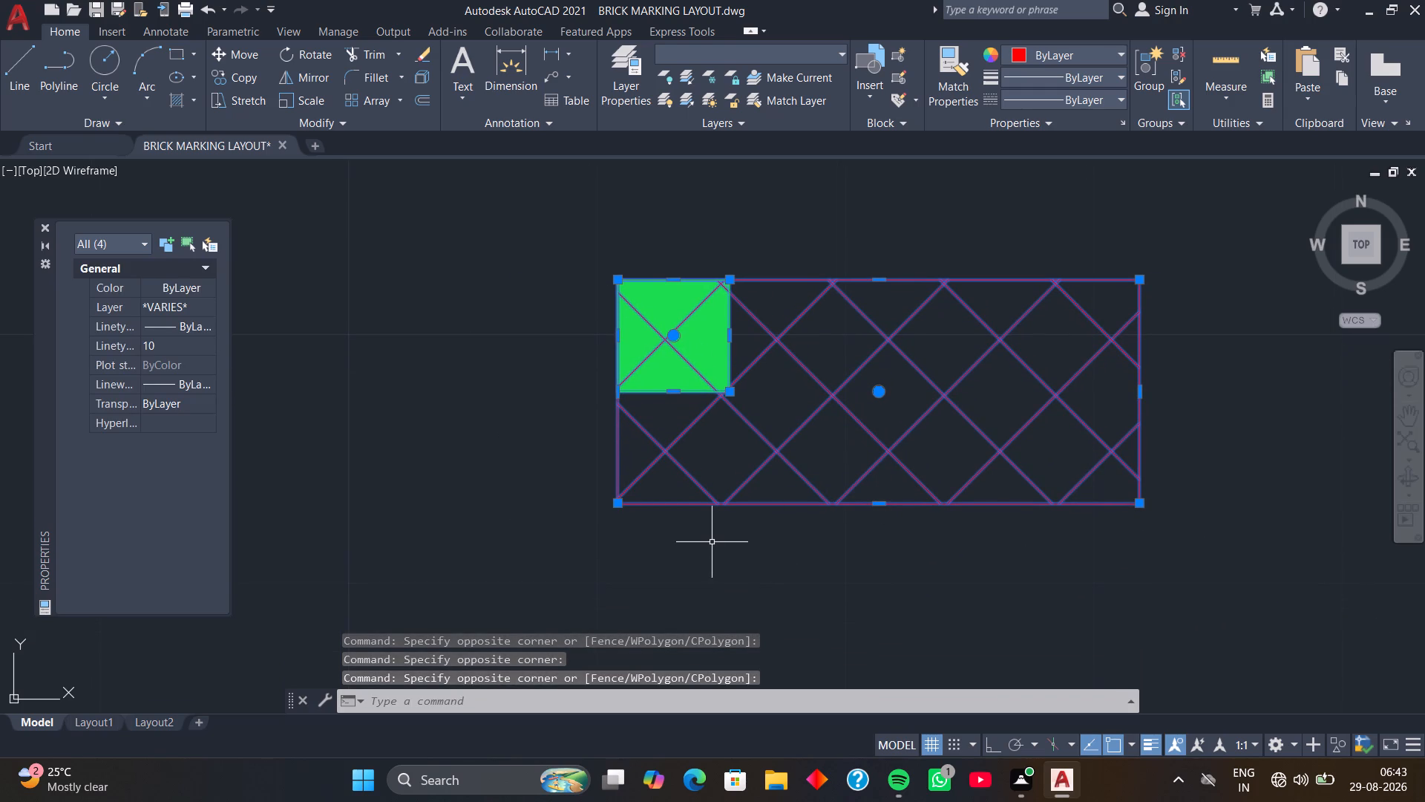
type("RO")
key("space")
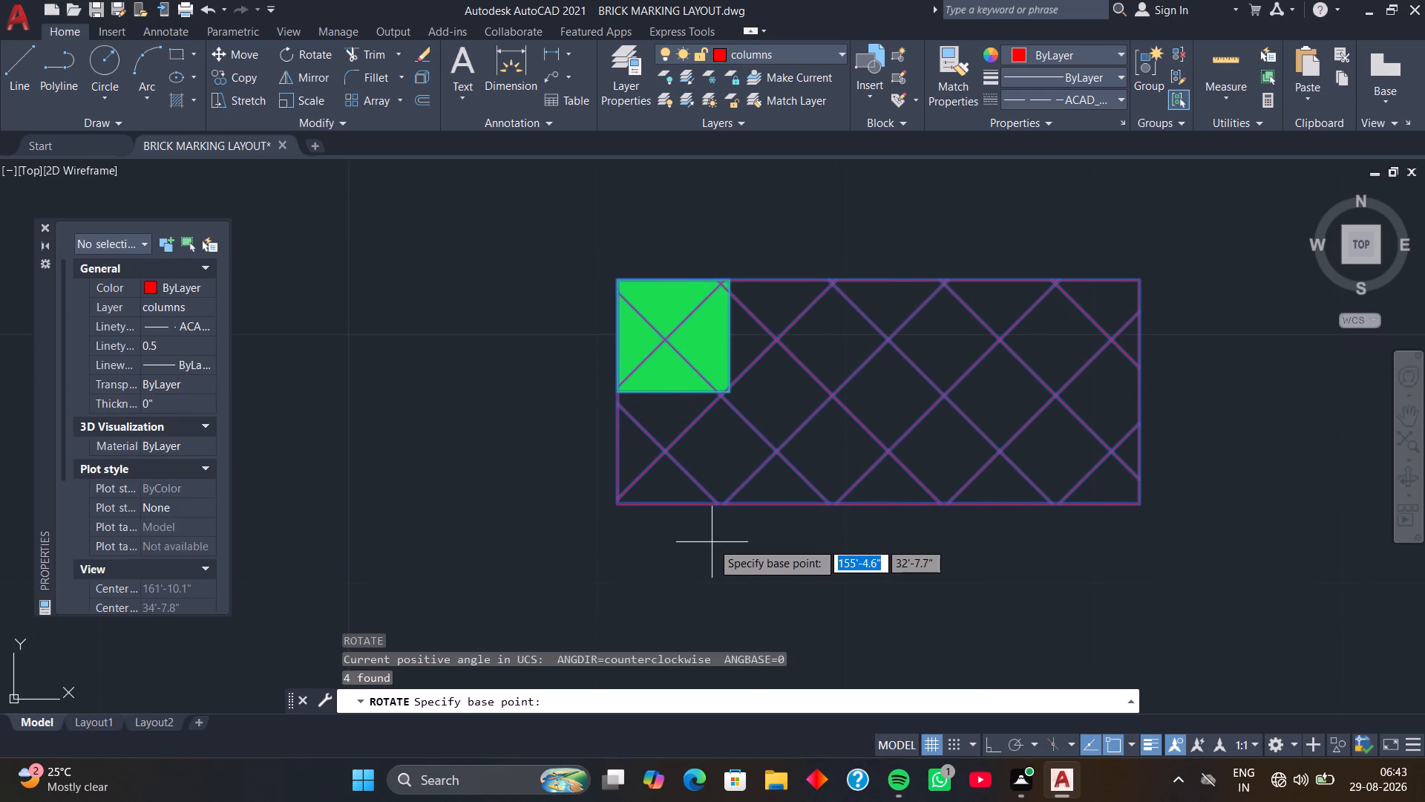
scroll(676, 526, "down", 2)
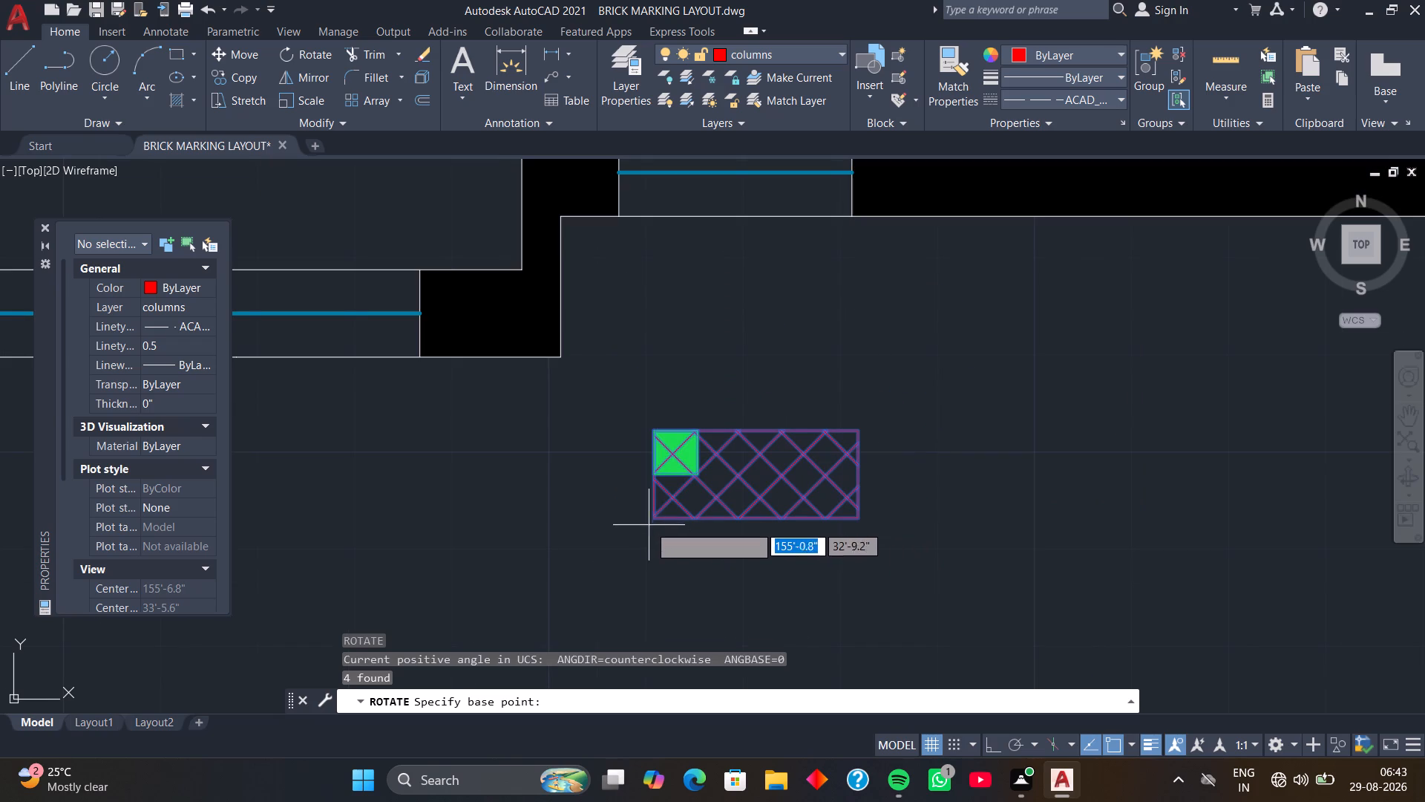
left_click(652, 430)
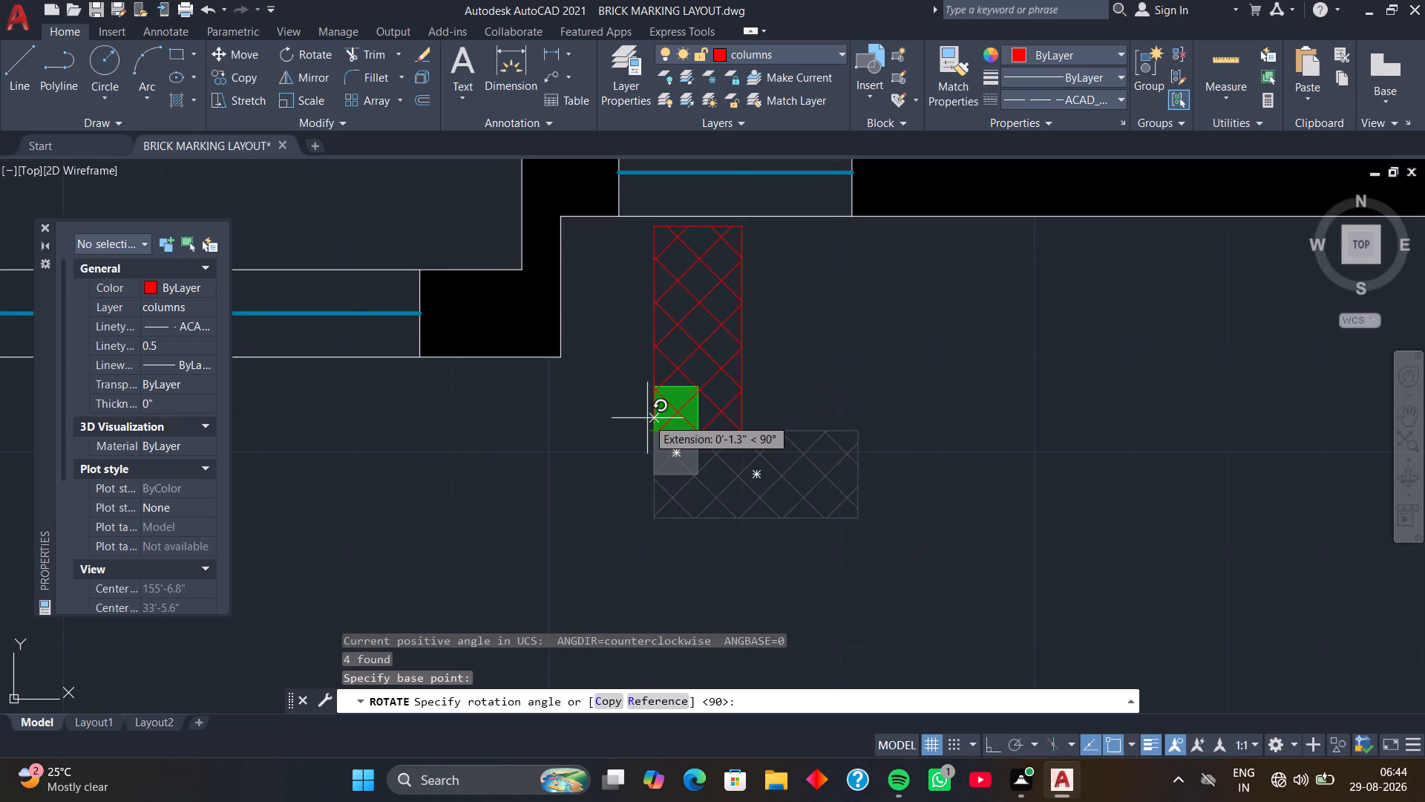
left_click(647, 418)
Mirror the rotated column below the staircase about an exactly vertical line just east of it, erasing the original.
scroll(648, 449, "down", 1)
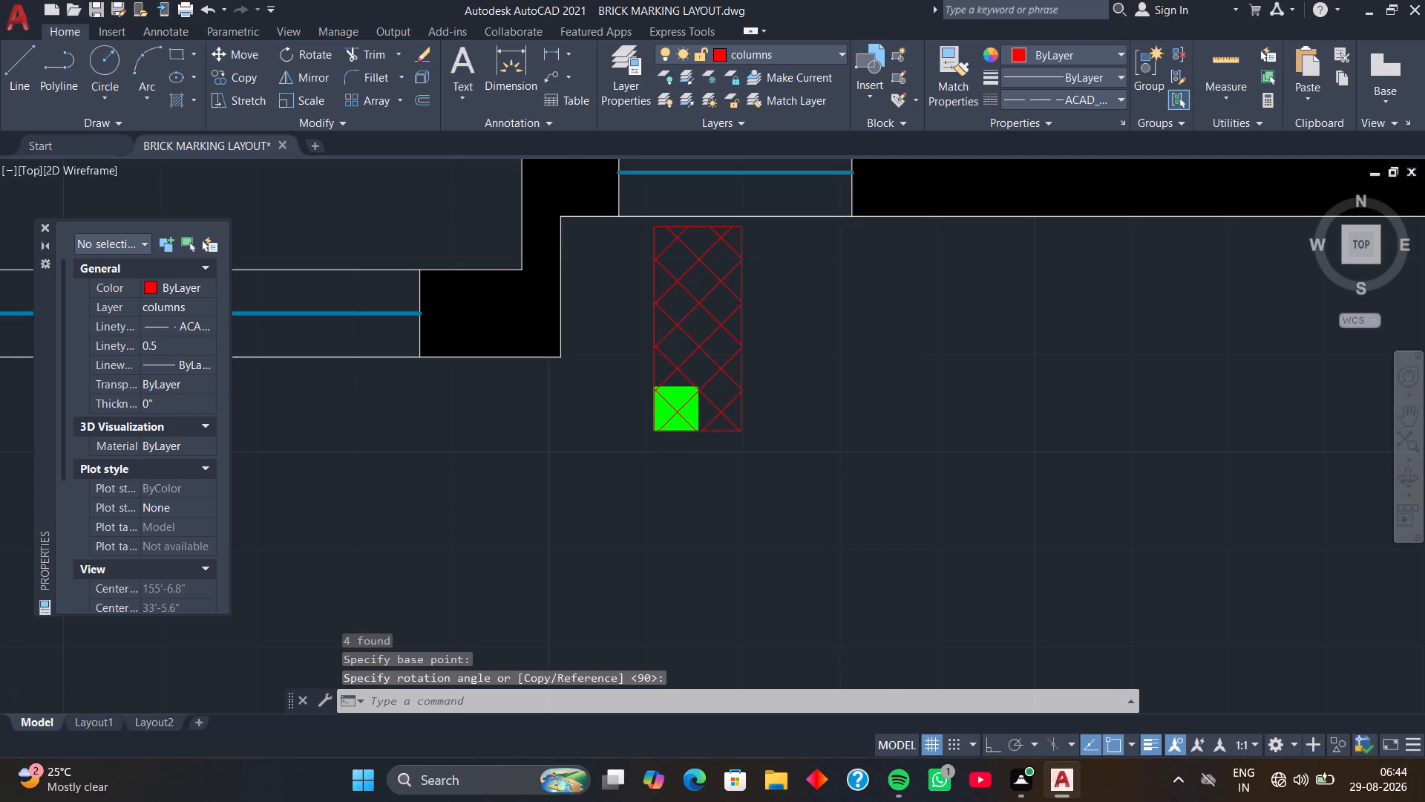
middle_click_drag(648, 472, 586, 584)
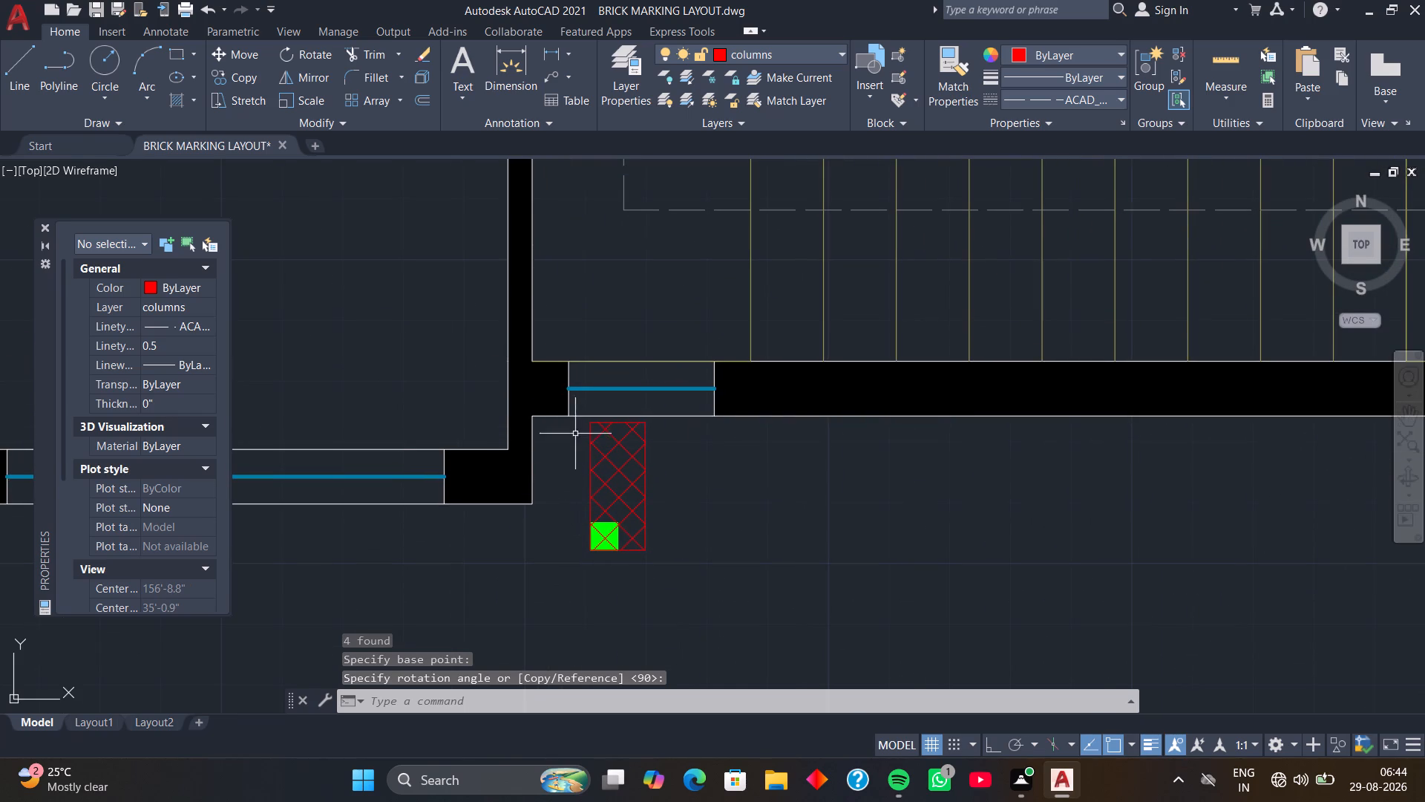
left_click(578, 422)
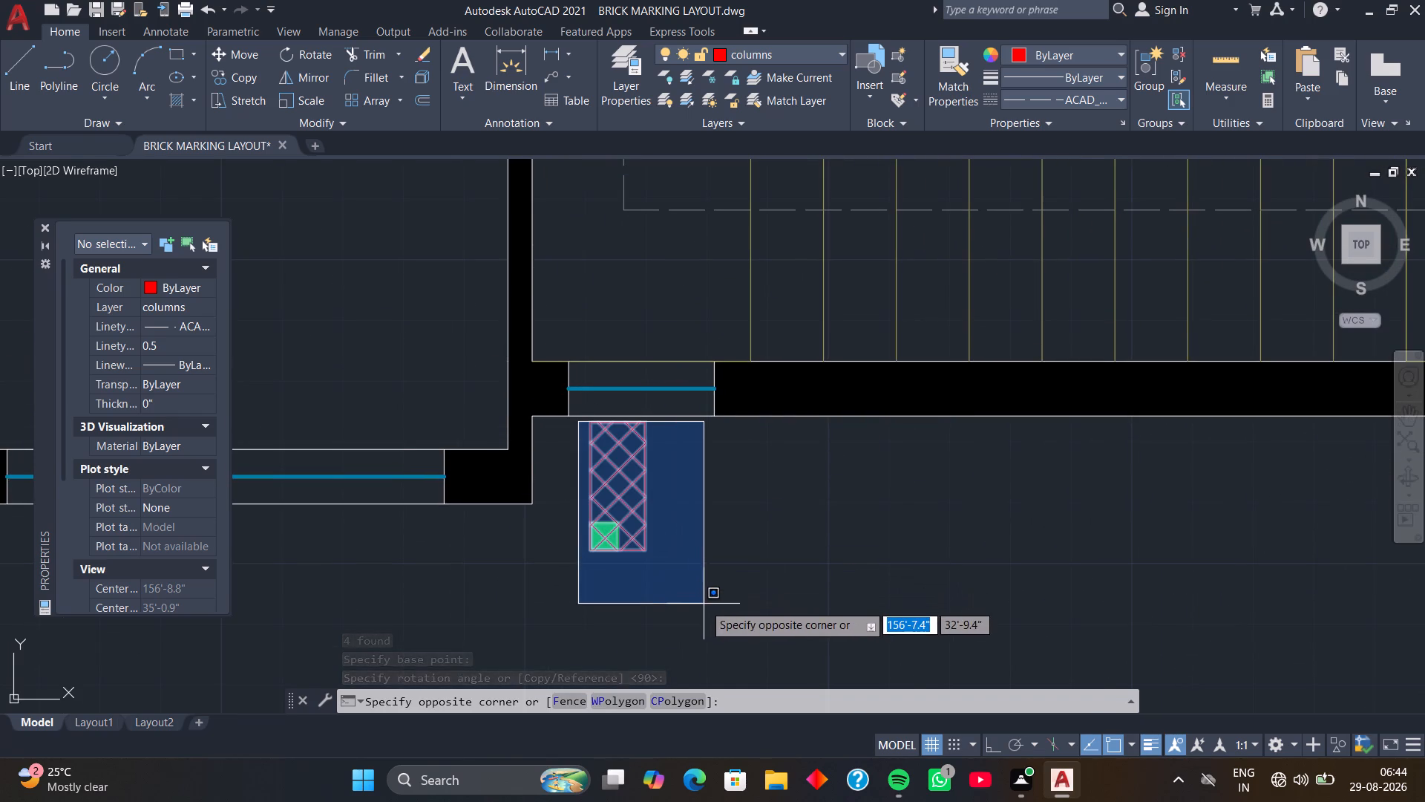
left_click(704, 604)
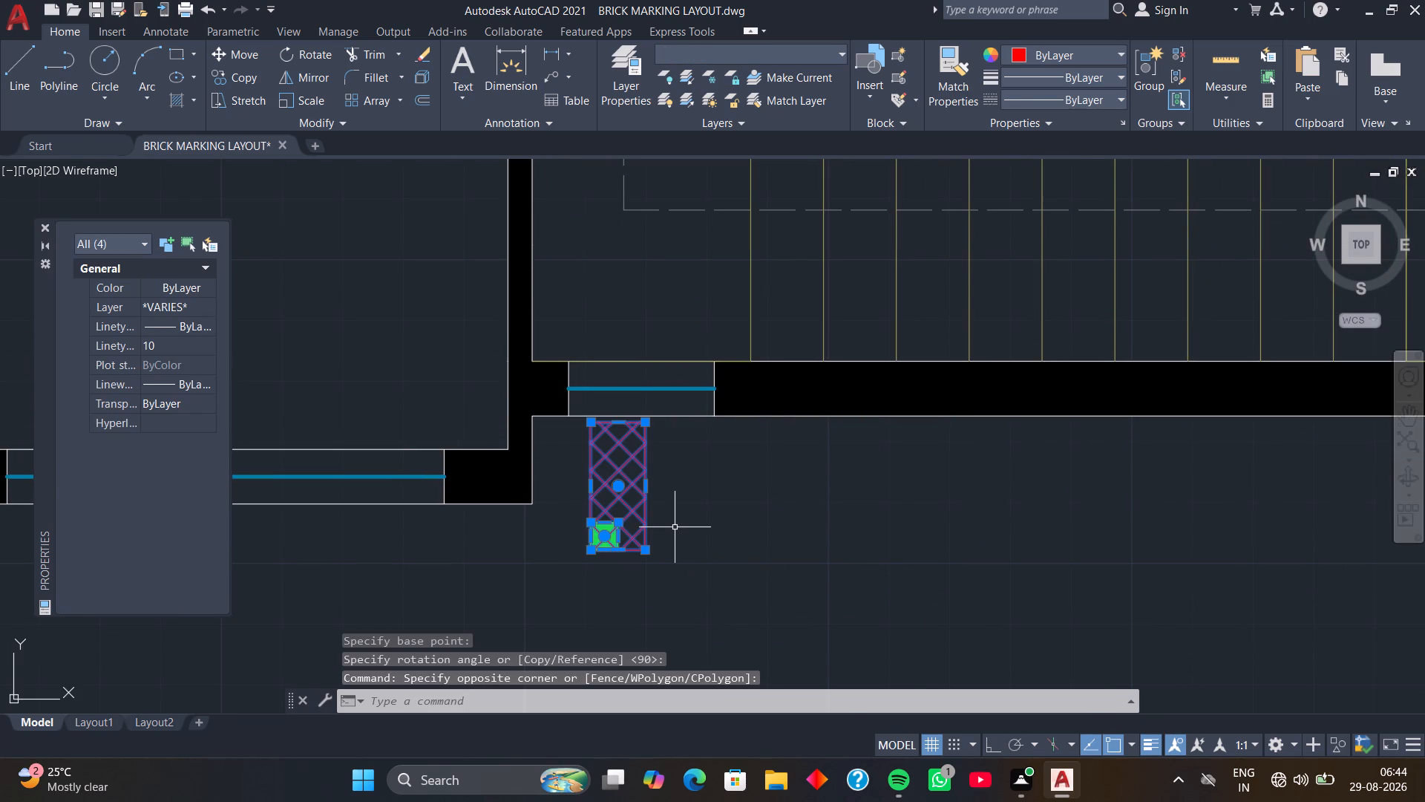
type("MI")
key("space")
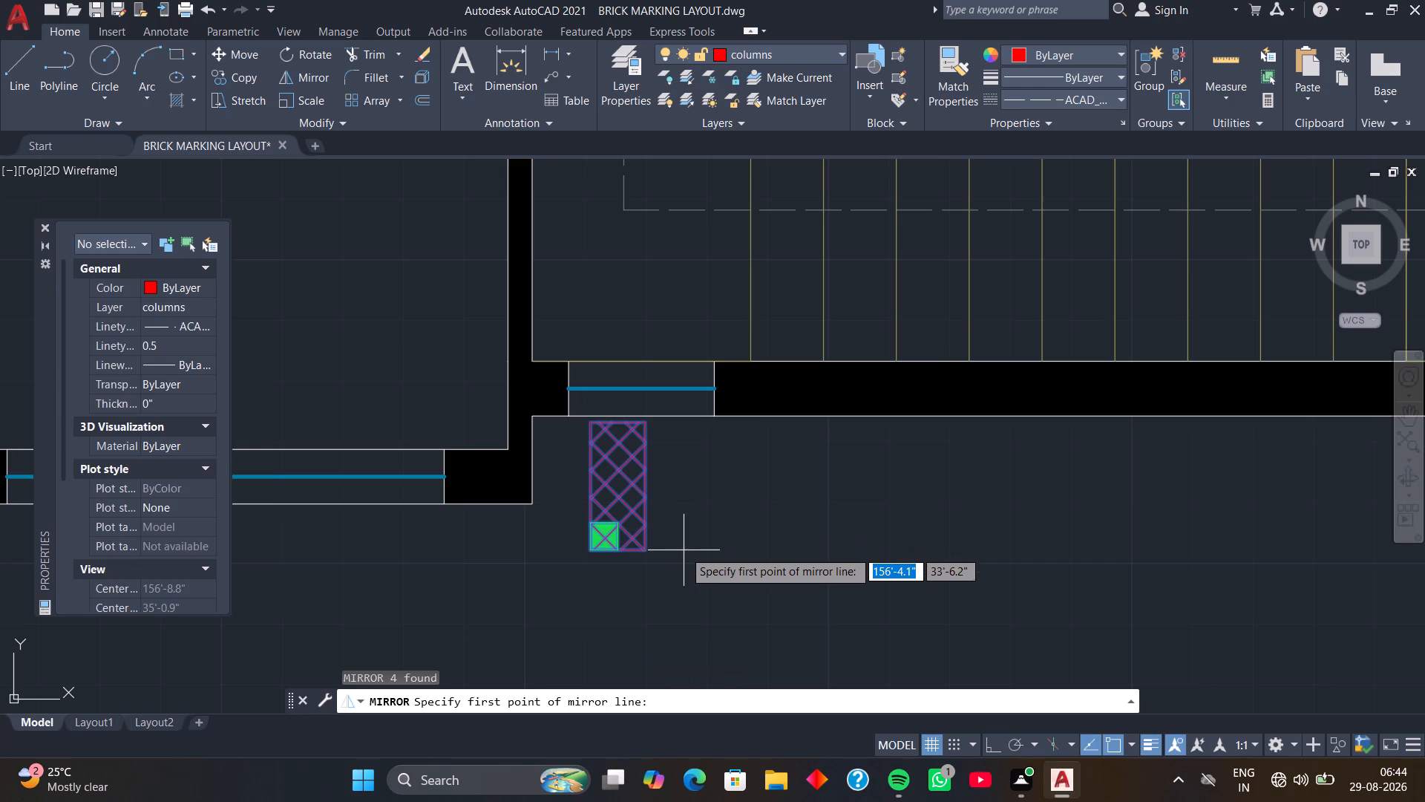
left_click(676, 556)
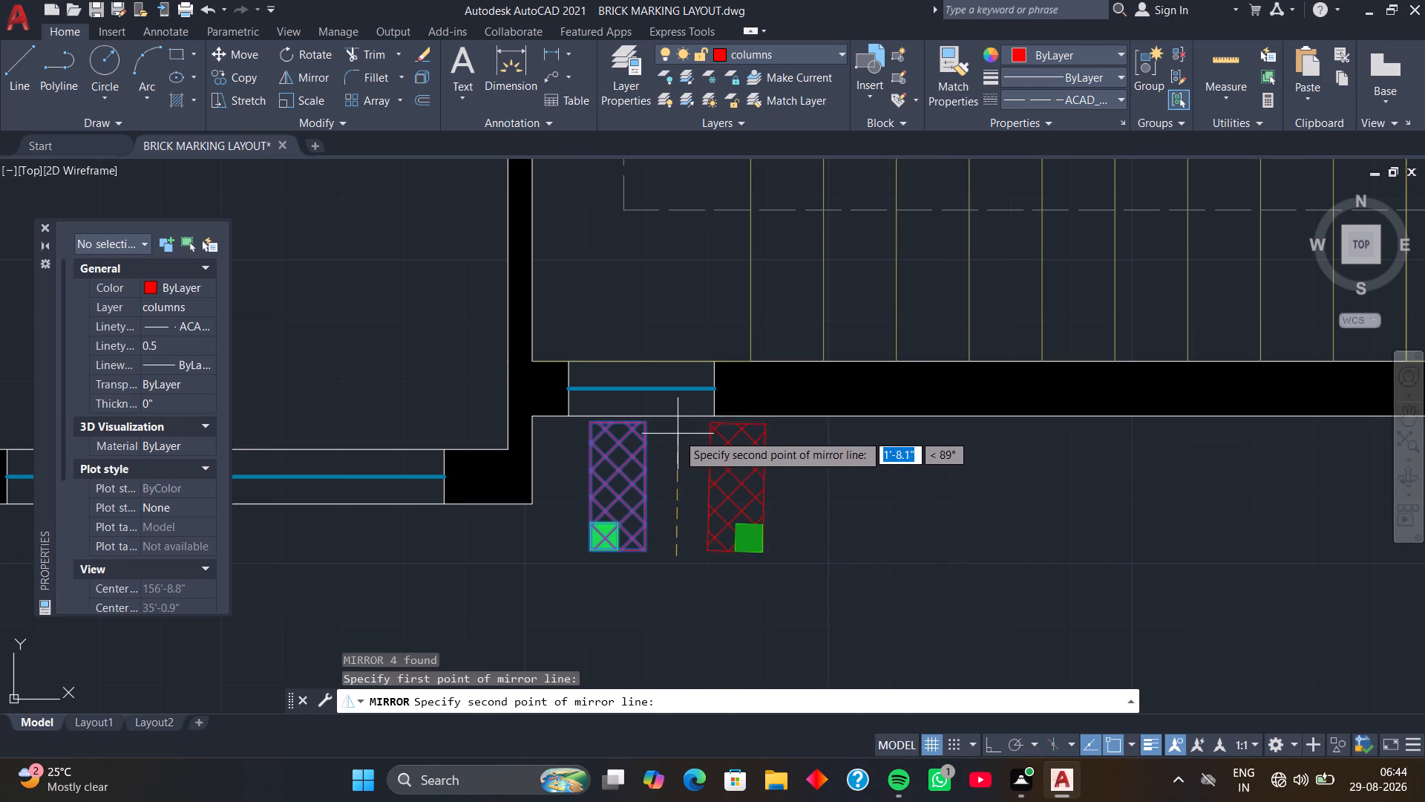
key("F8")
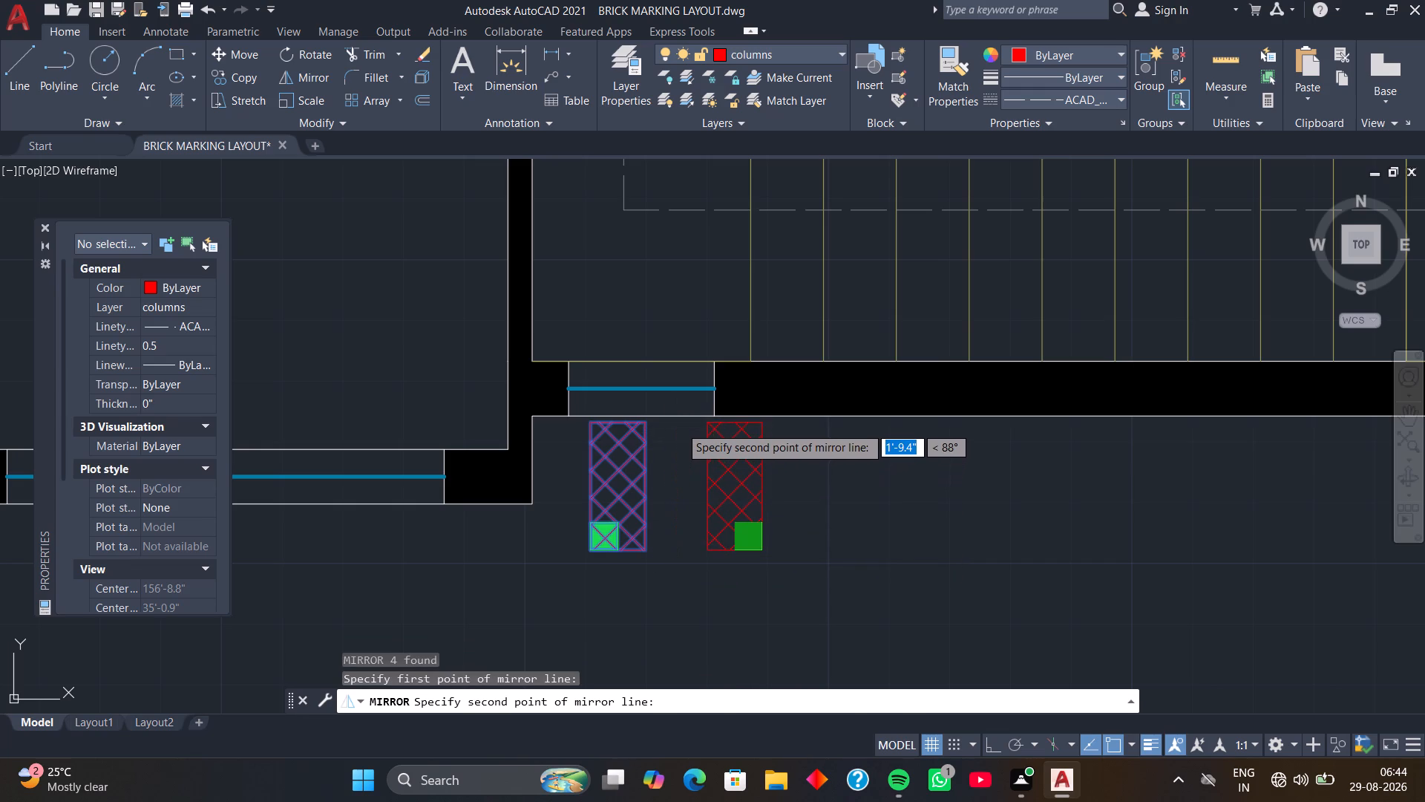
left_click(661, 319)
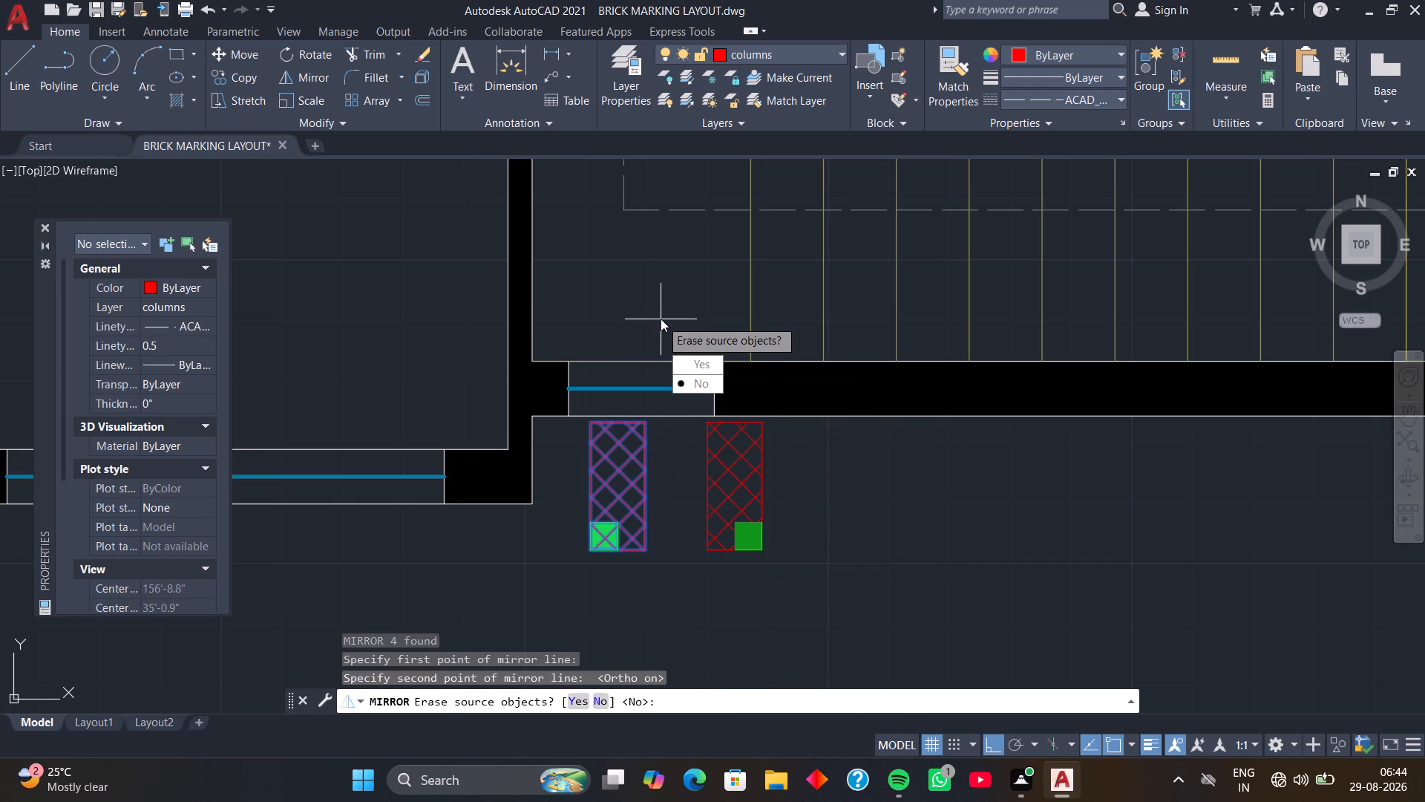
left_click_drag(686, 358, 661, 319)
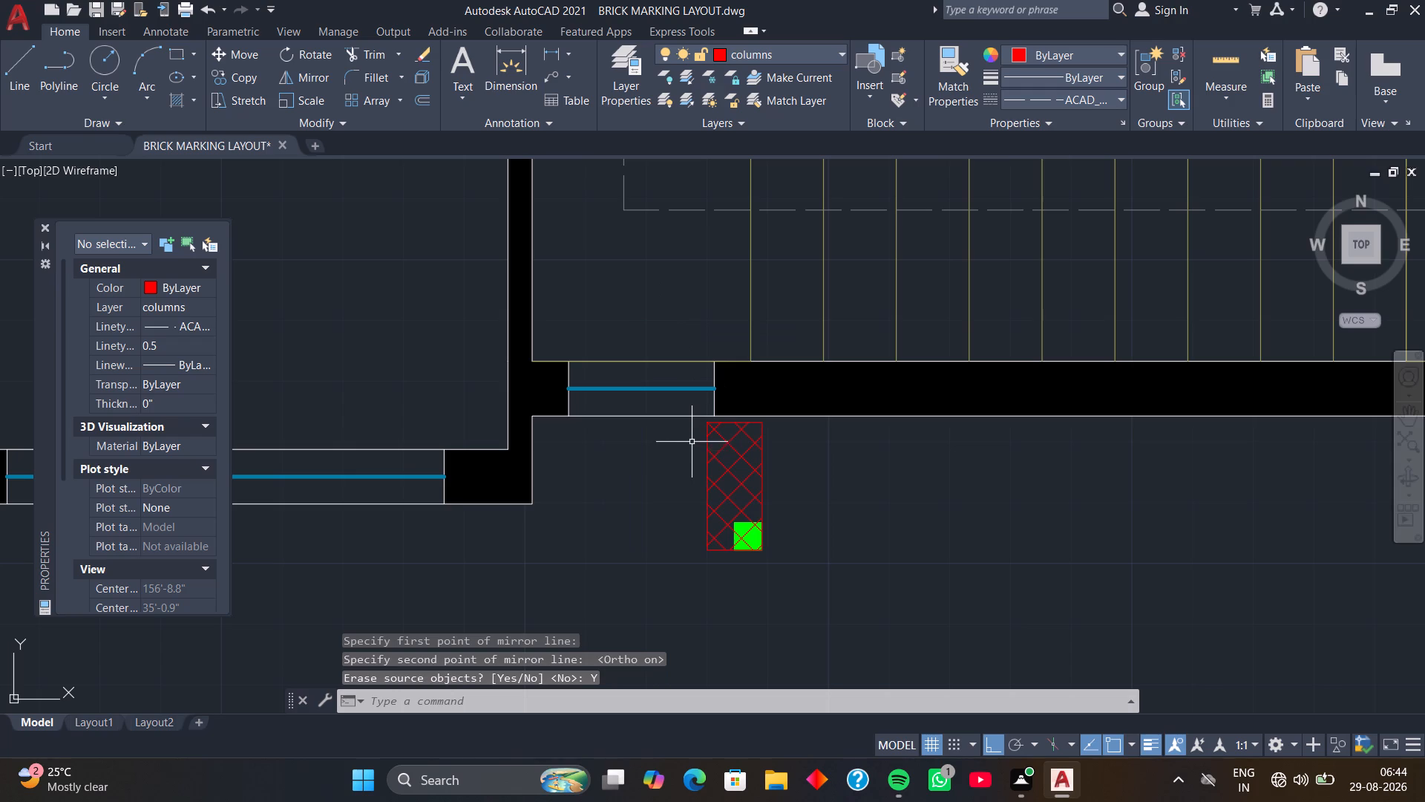
Move the mirrored column by its south-east corner onto the outer south-east corner of the M.BED ROOM walls.
left_click(692, 420)
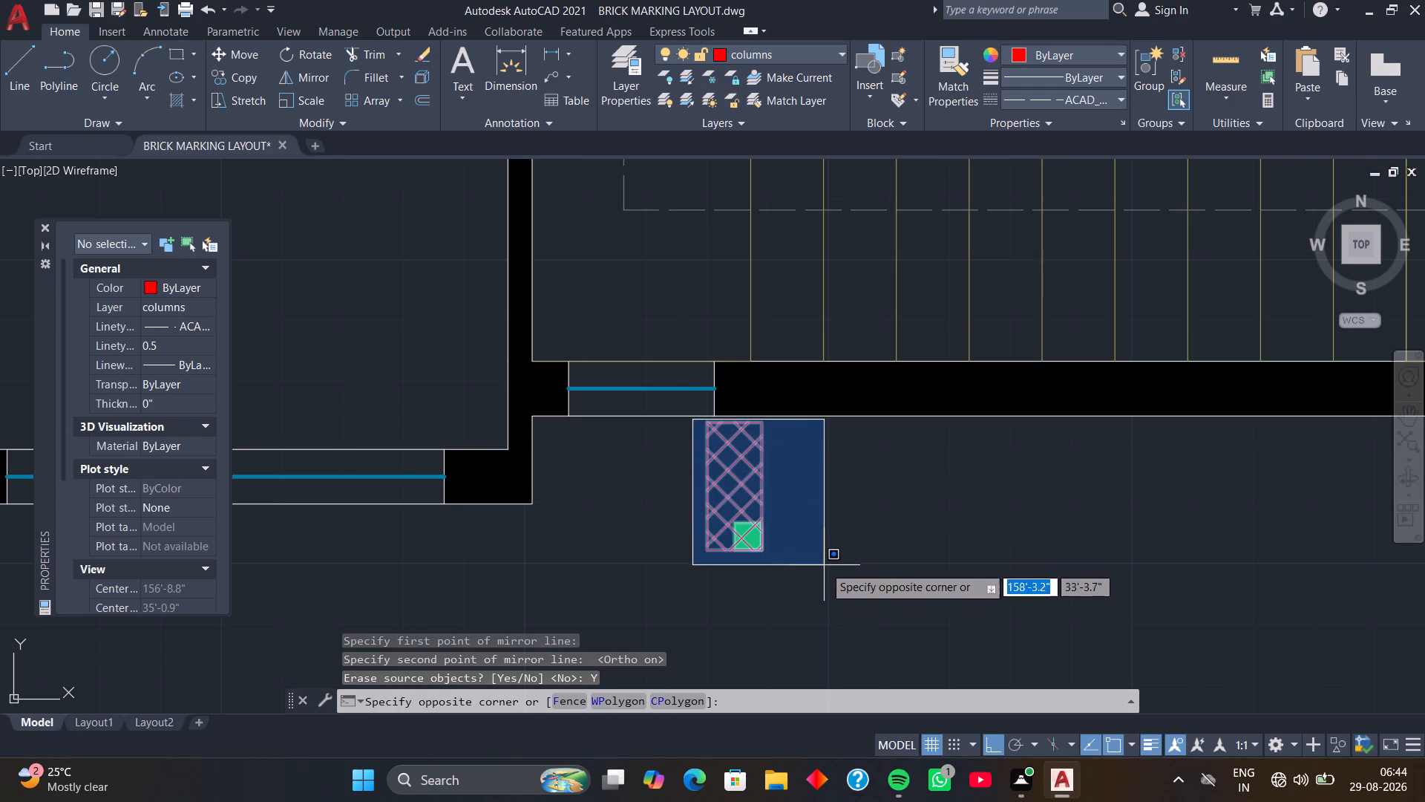
left_click(825, 570)
type("M")
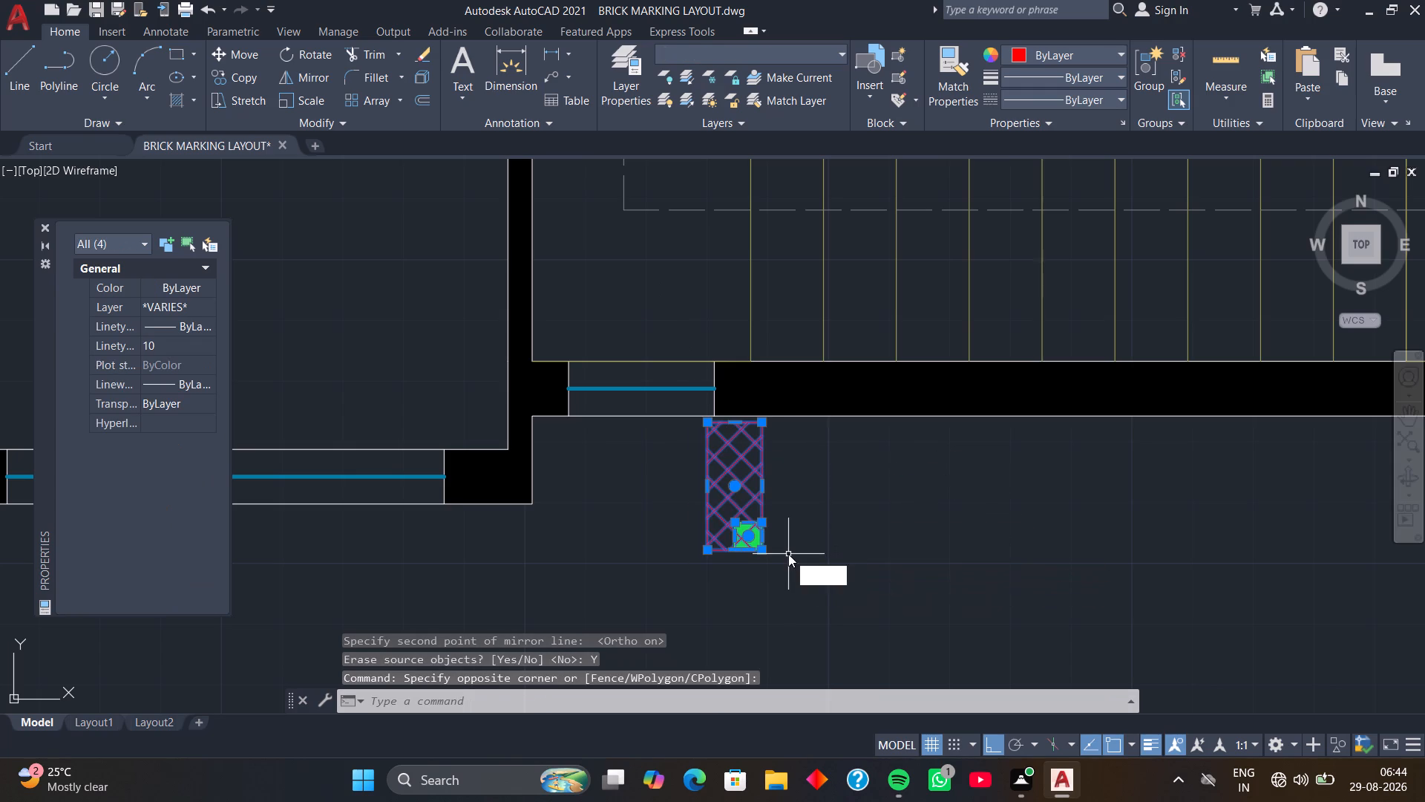
key("space")
scroll(787, 555, "up", 1)
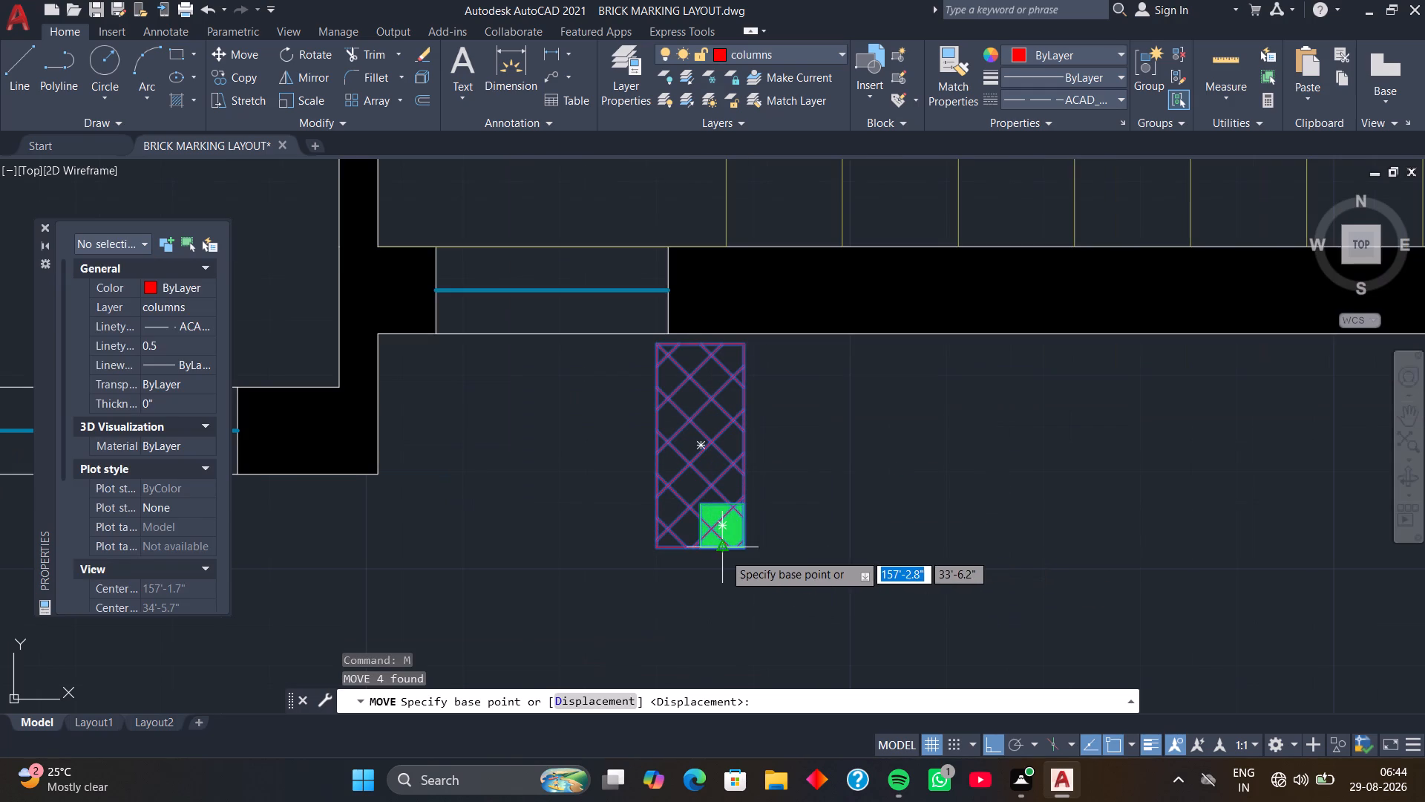
left_click(747, 550)
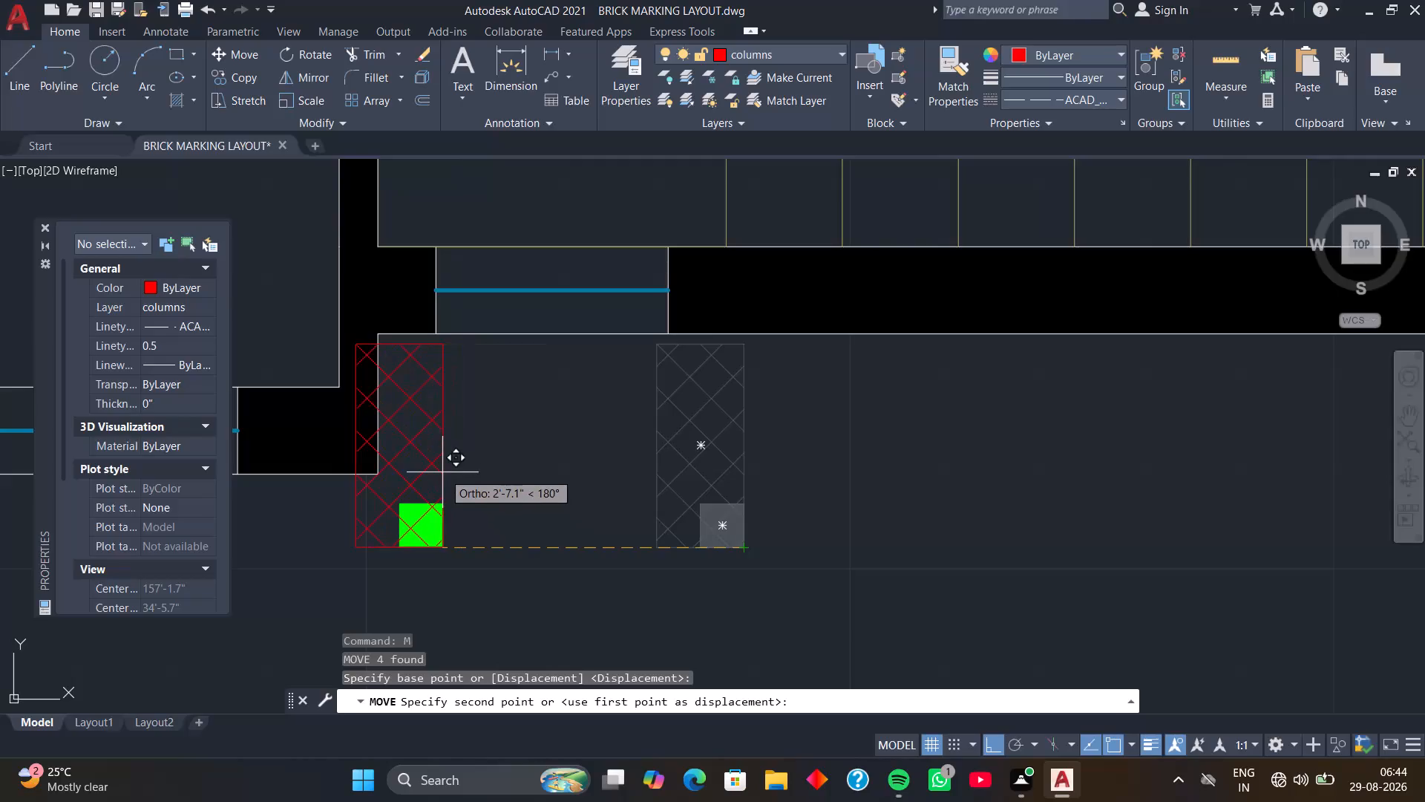
key("F8")
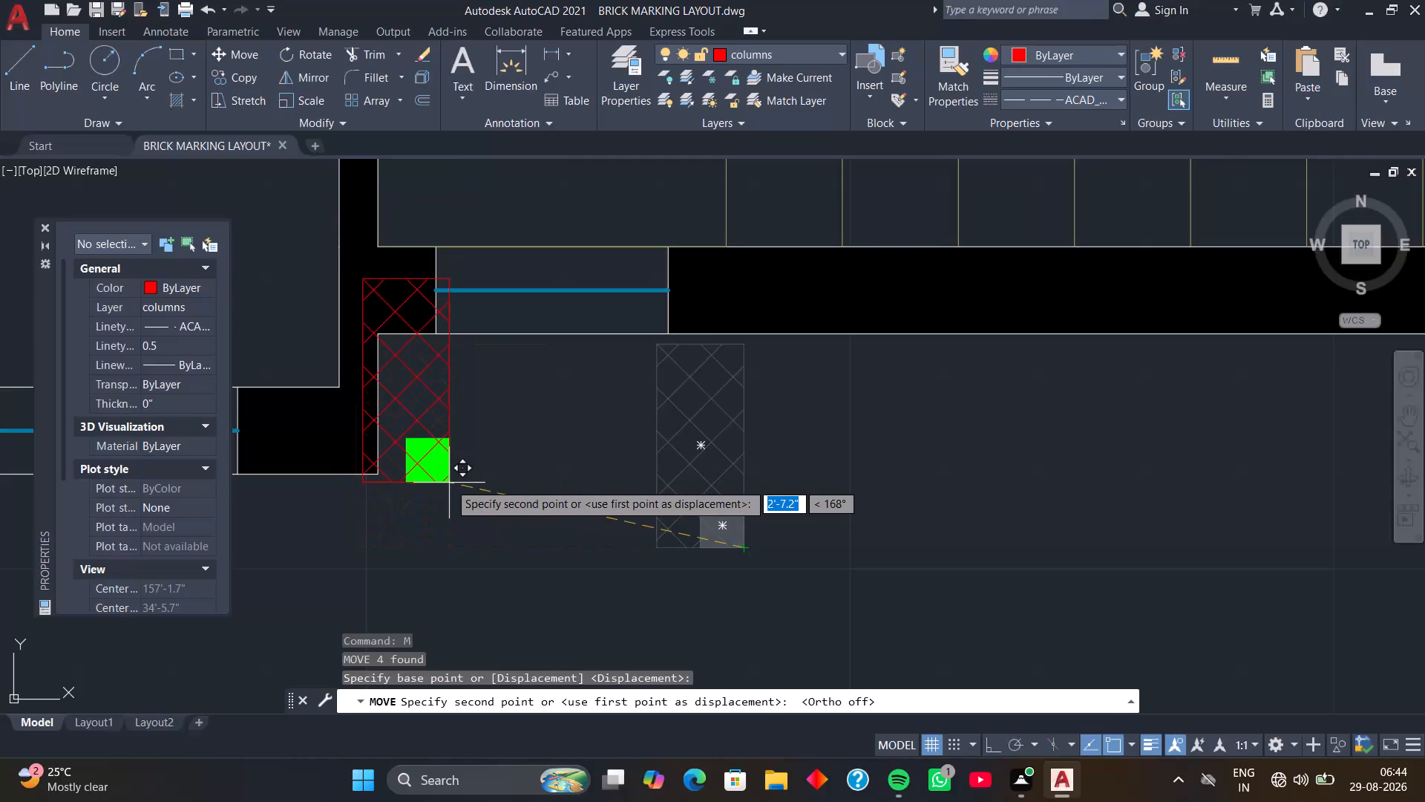
scroll(384, 482, "up", 3)
middle_click_drag(356, 445, 712, 512)
left_click(709, 526)
scroll(788, 502, "down", 4)
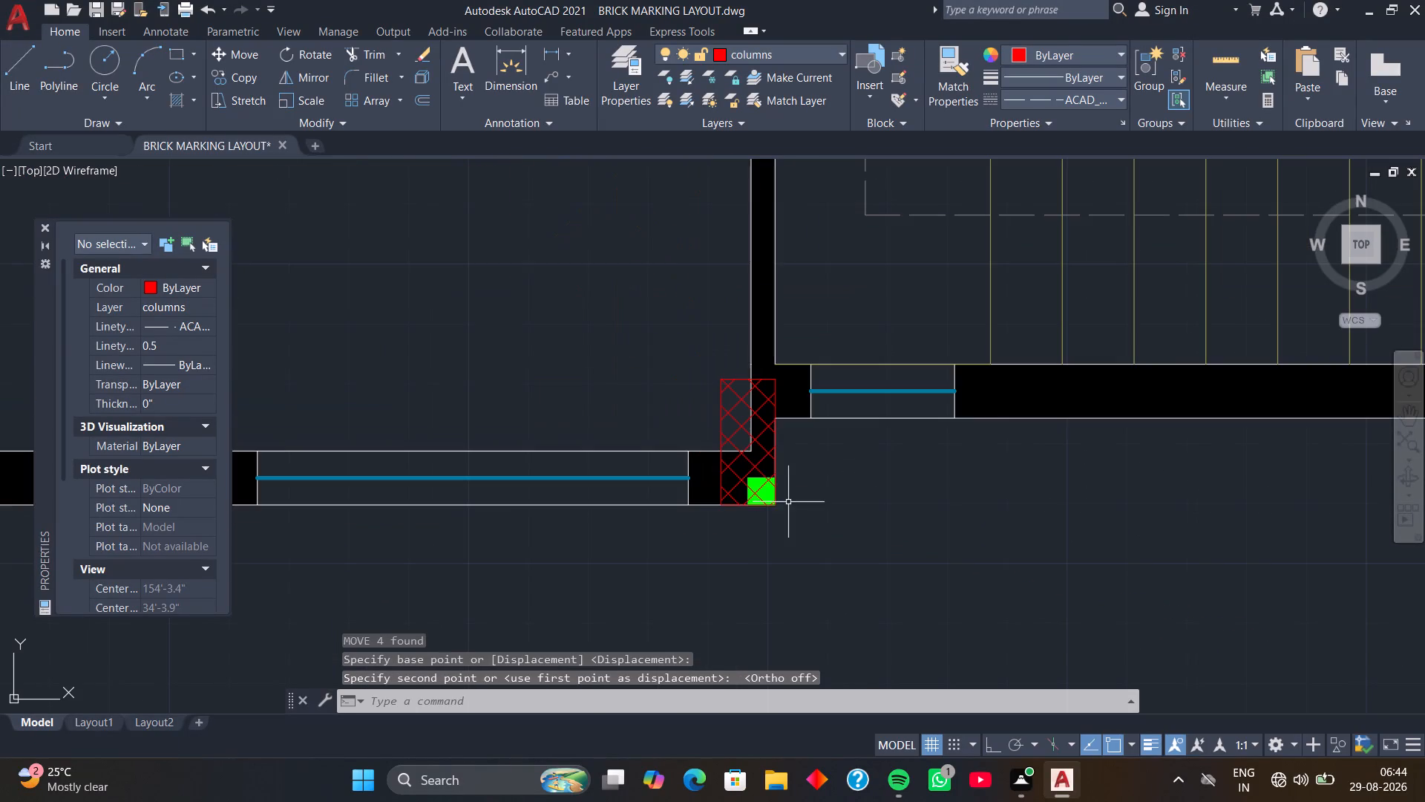
Stretch the north edge of that column's outline up to the inner north face of the staircase's south wall.
middle_click_drag(790, 461, 783, 519)
scroll(726, 498, "down", 2)
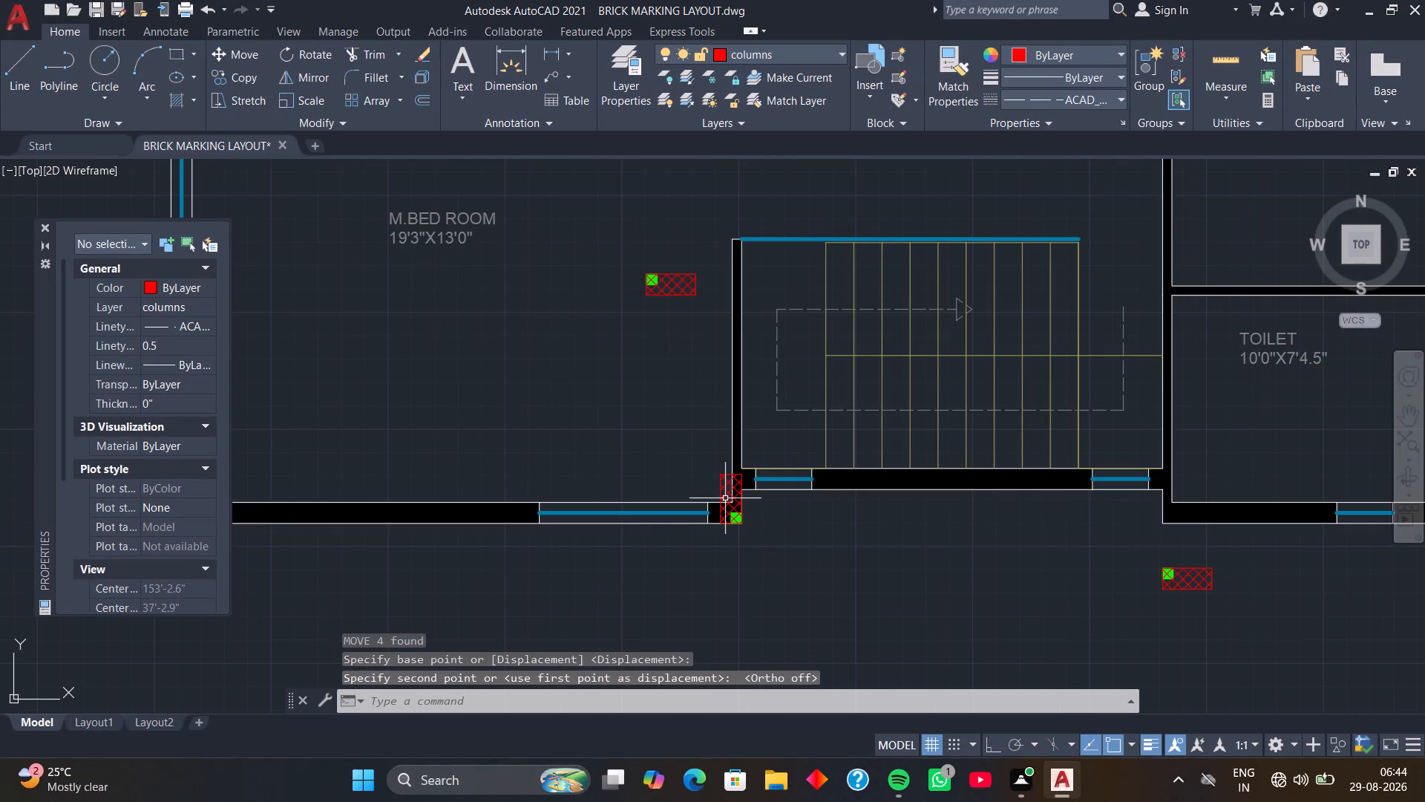
middle_click_drag(673, 475, 597, 482)
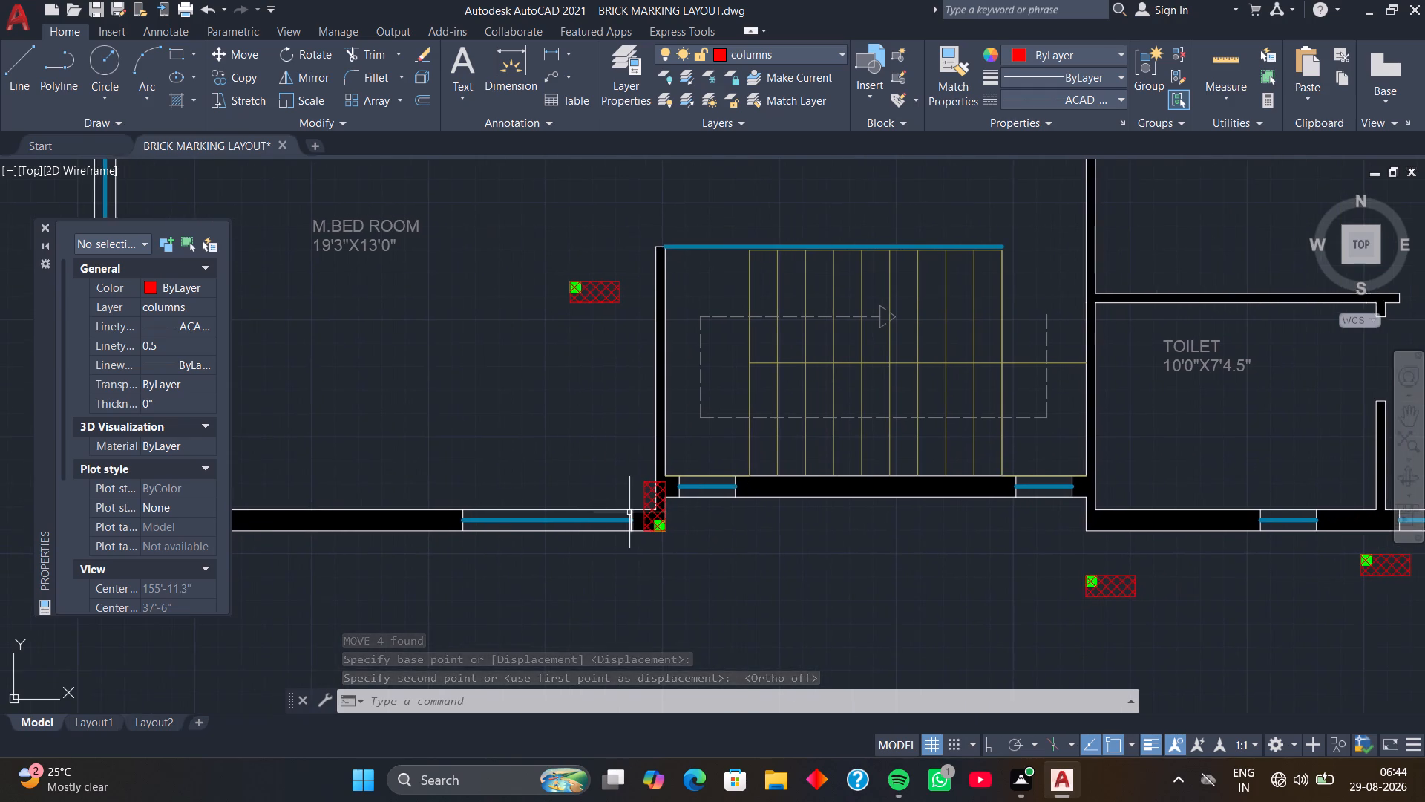
scroll(629, 512, "up", 3)
middle_click_drag(618, 458, 522, 522)
scroll(633, 470, "up", 2)
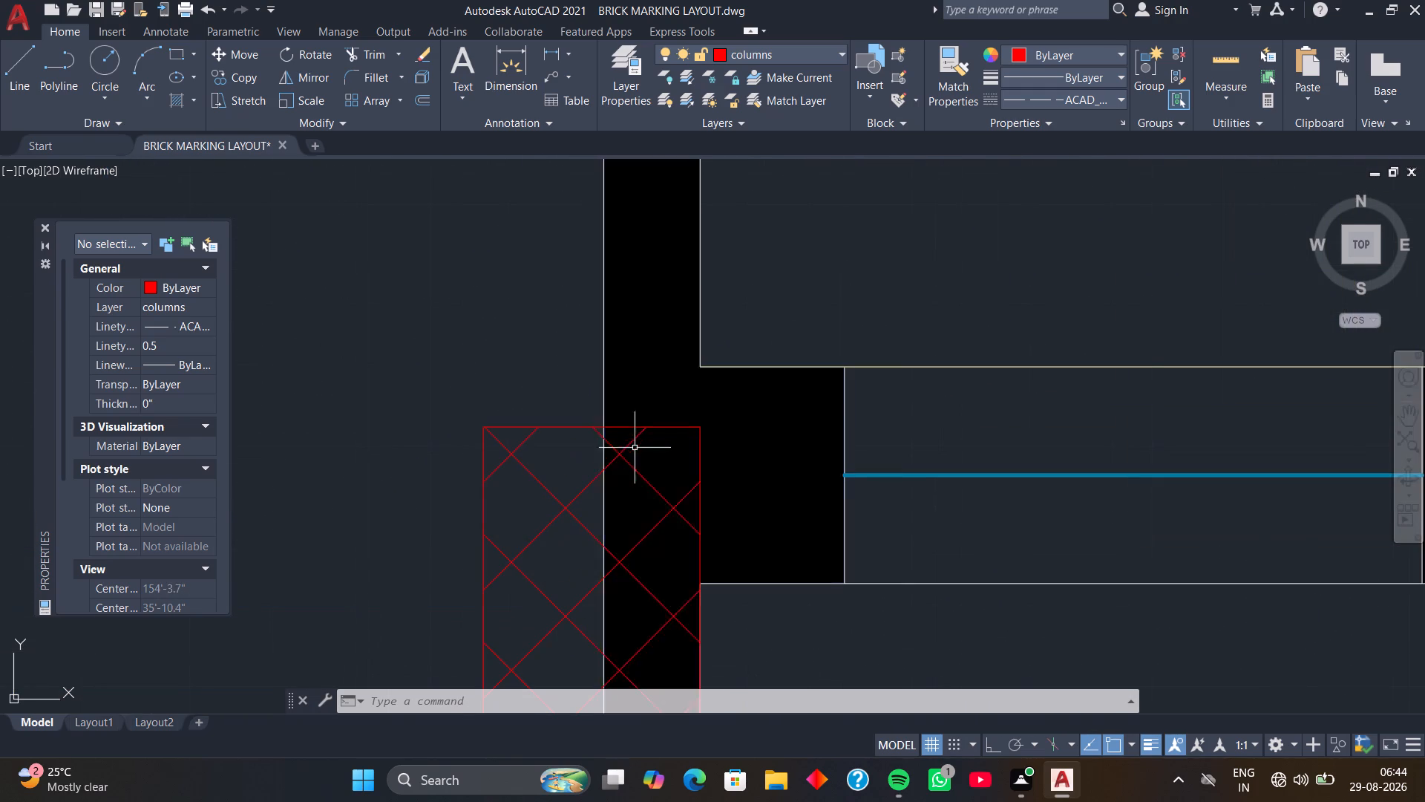
left_click(574, 426)
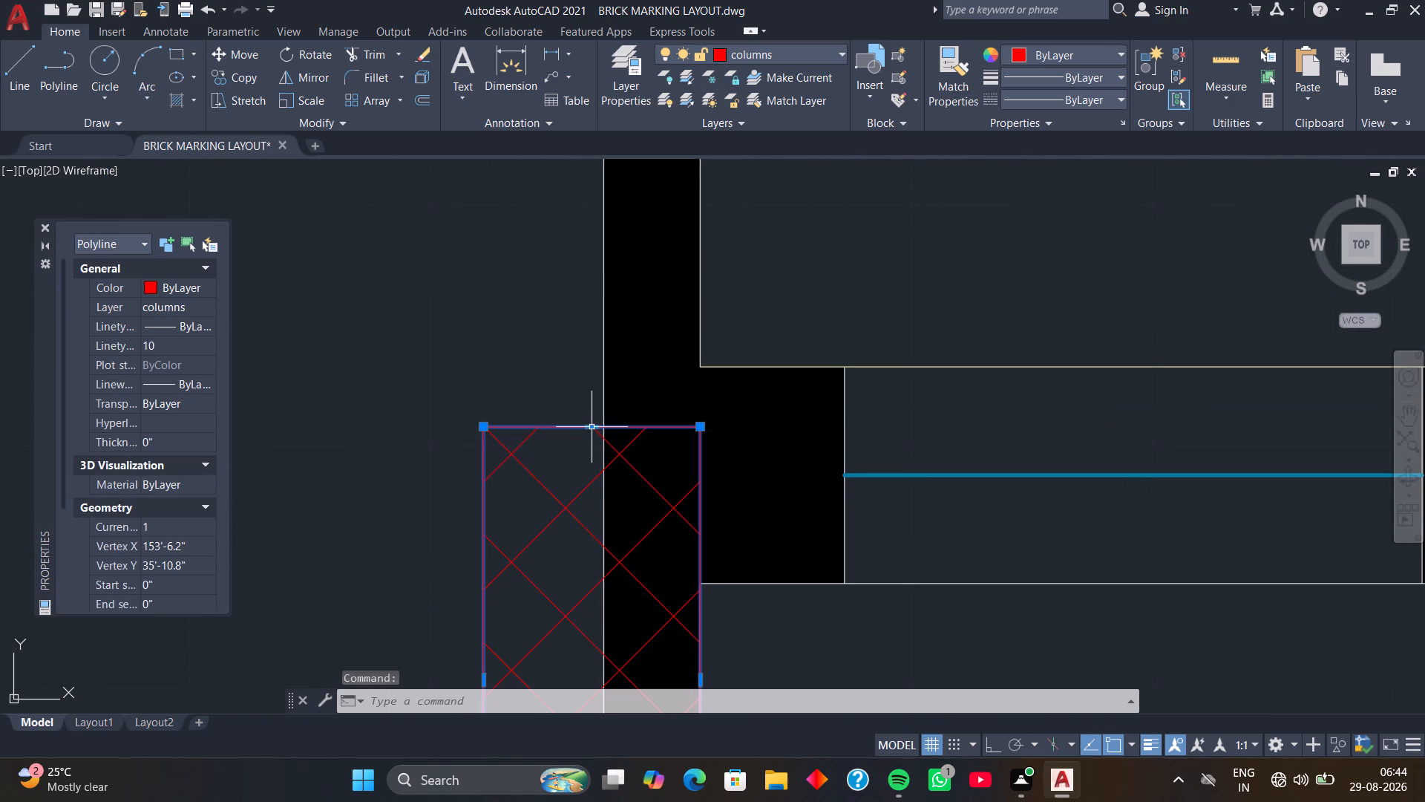
left_click(589, 425)
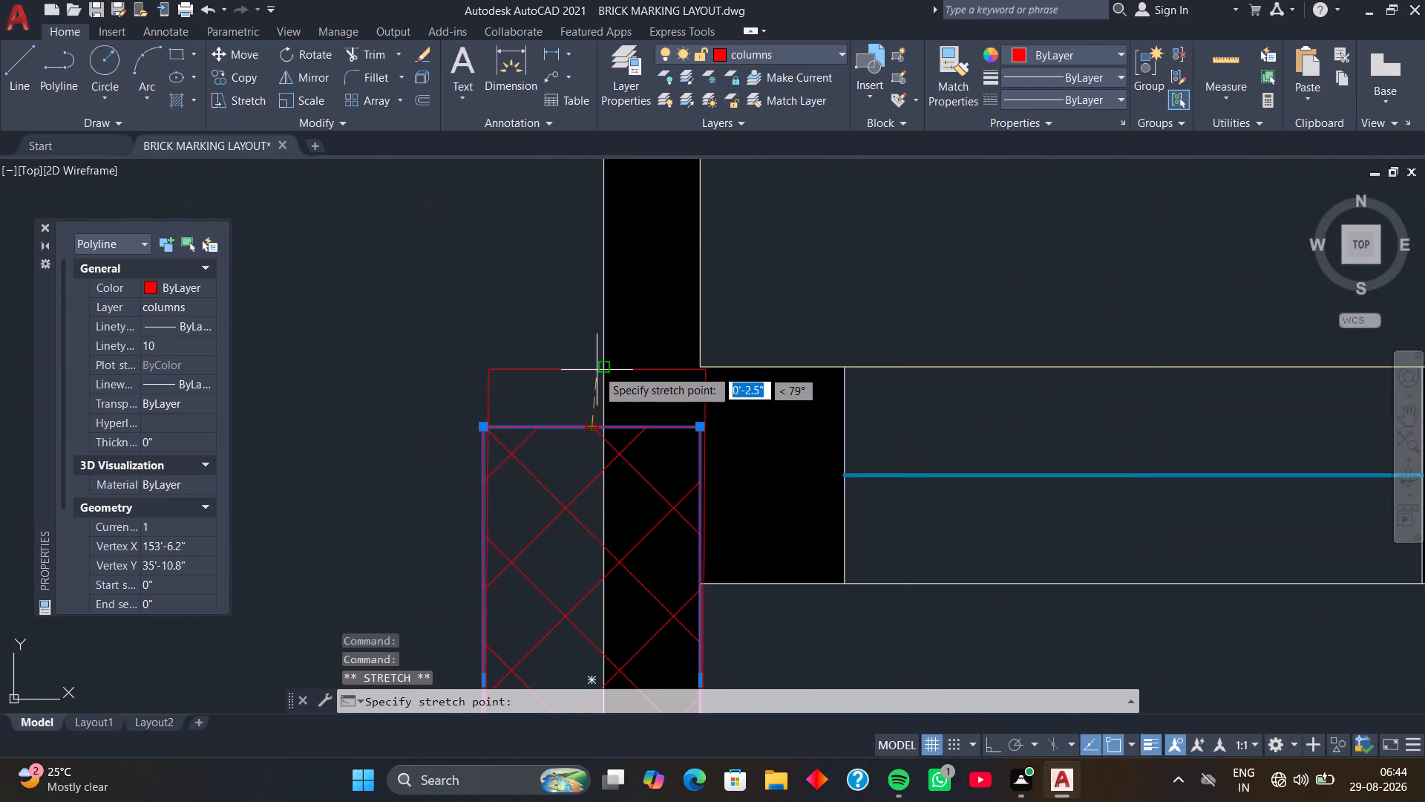
left_click(597, 366)
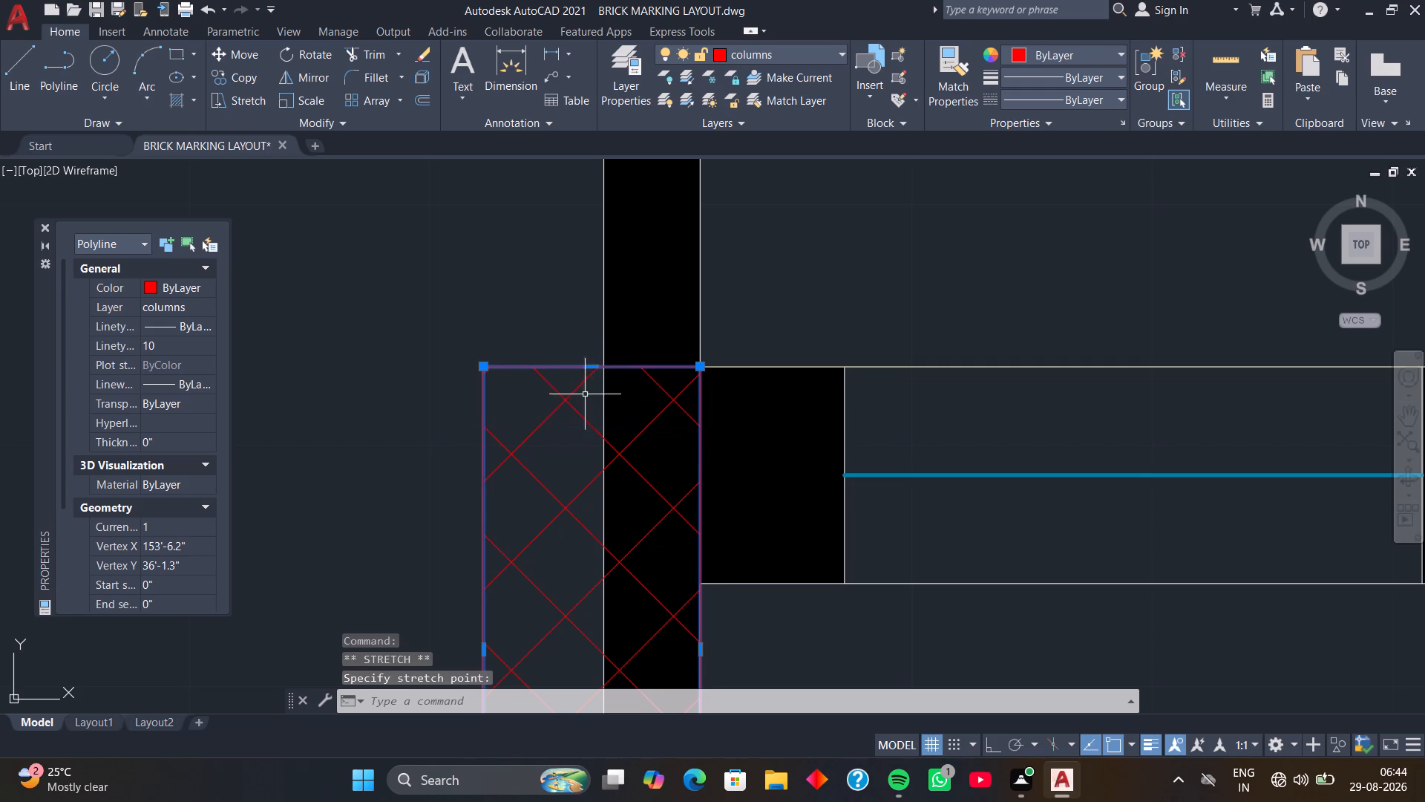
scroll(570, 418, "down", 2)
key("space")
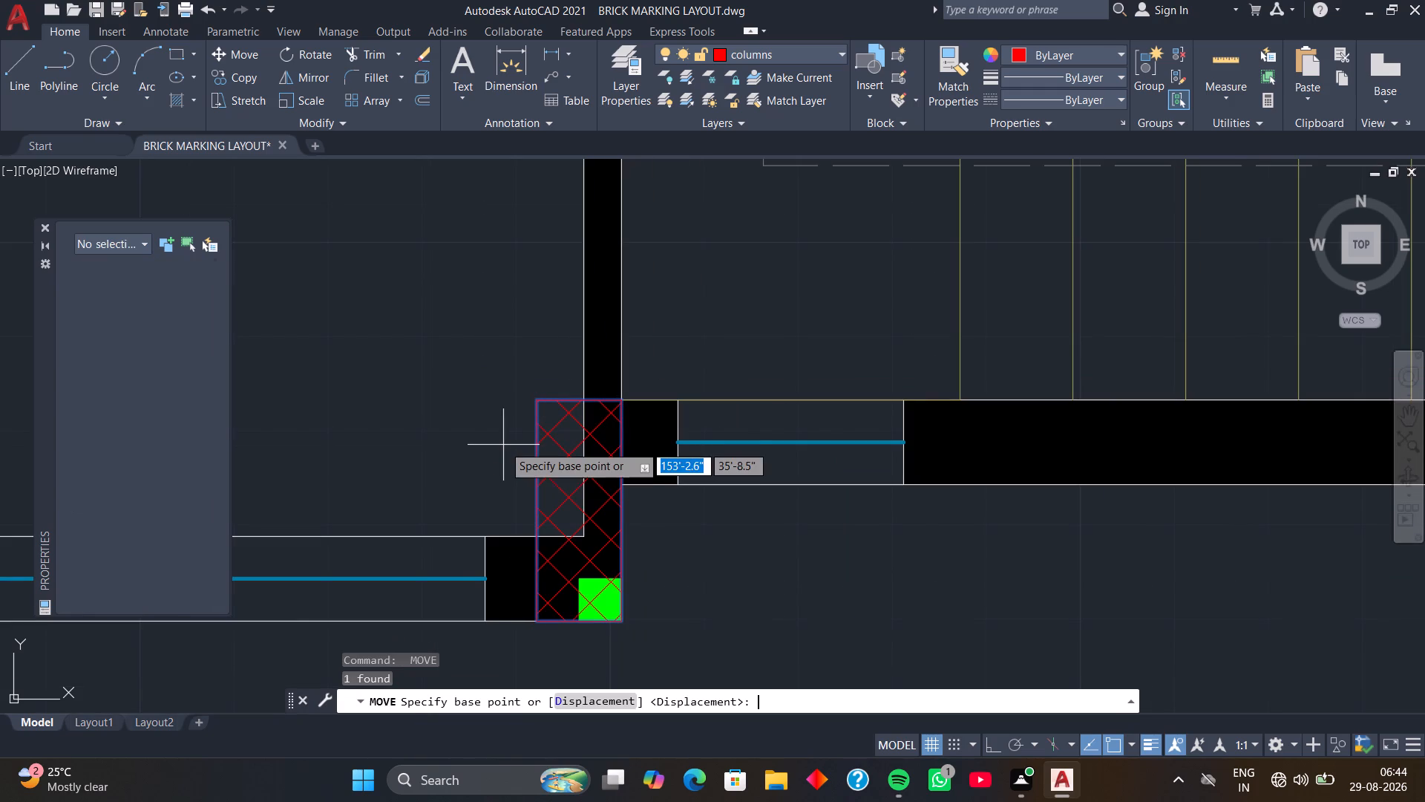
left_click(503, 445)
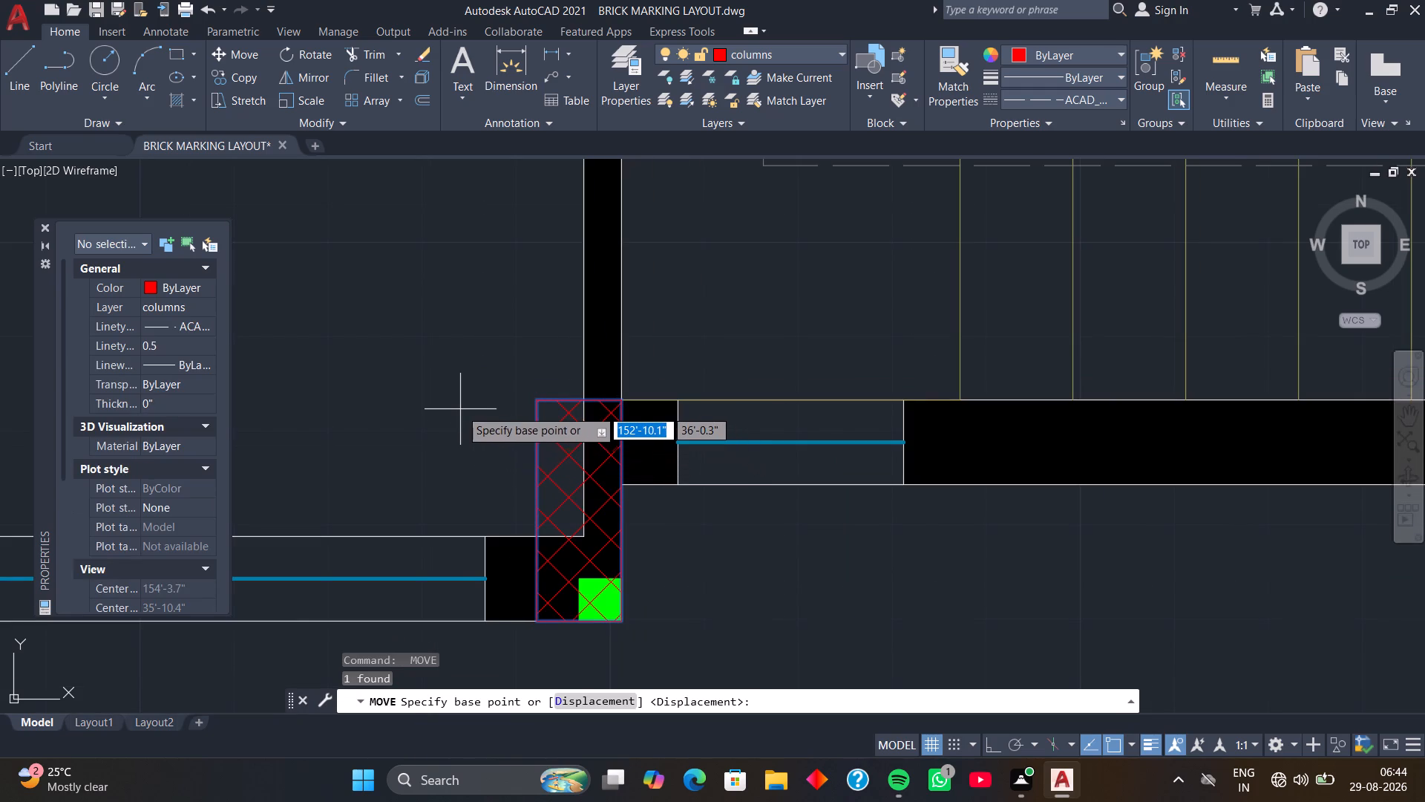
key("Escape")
Rotate the column below the 10'0"X7'4.5" TOILET's south-west corner by 90° about the midpoint of its green square's west edge.
scroll(473, 407, "down", 2)
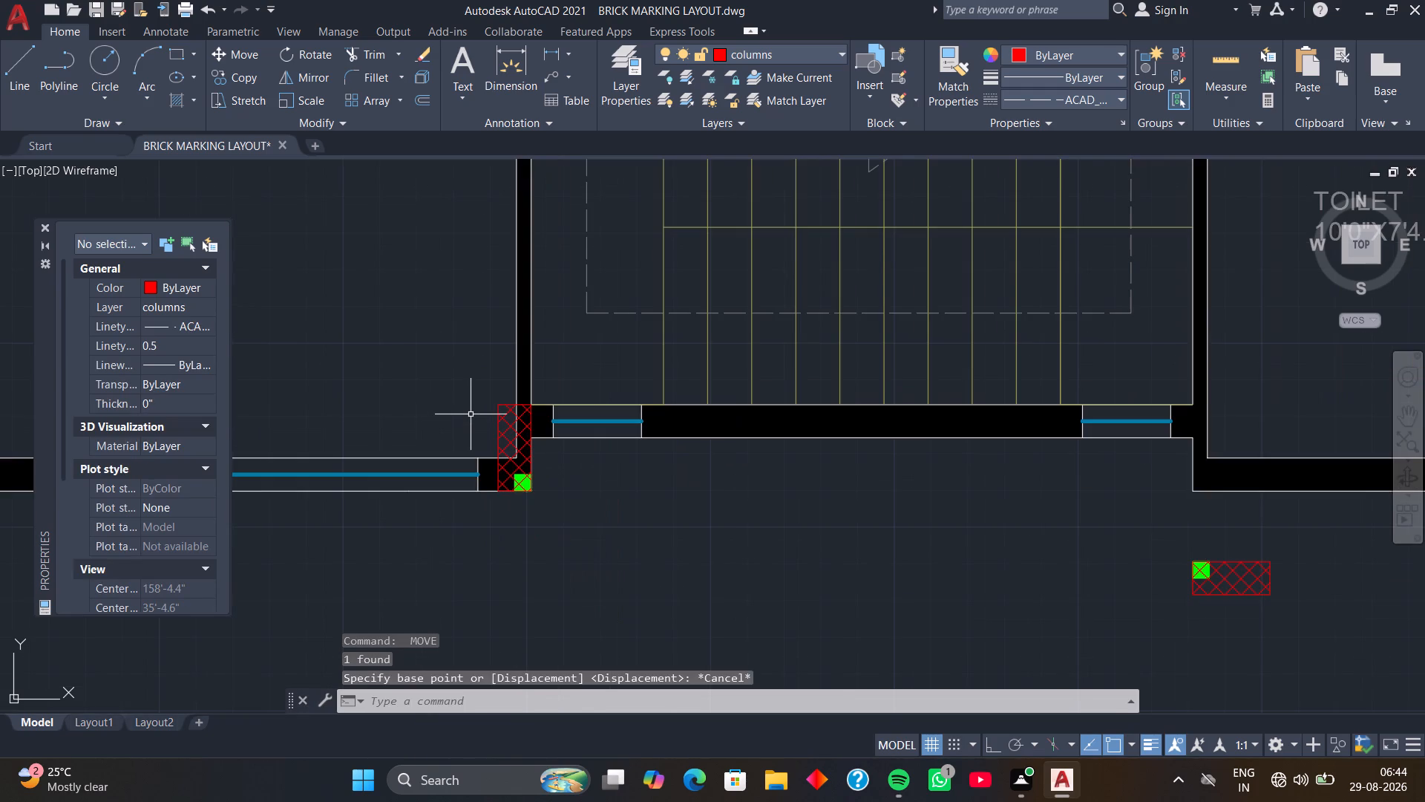
middle_click_drag(471, 414, 214, 443)
scroll(471, 414, "down", 1)
middle_click_drag(586, 544, 542, 479)
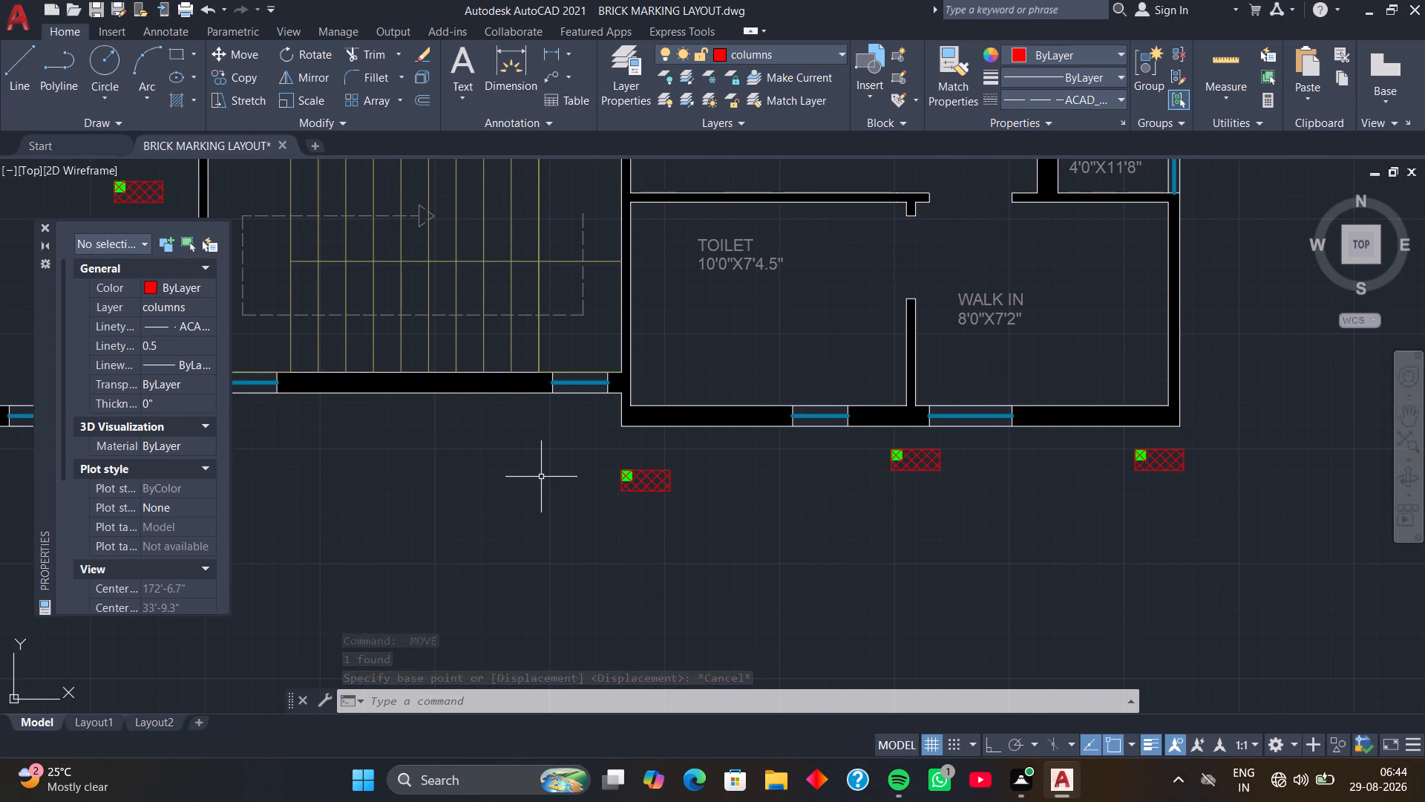
left_click(598, 446)
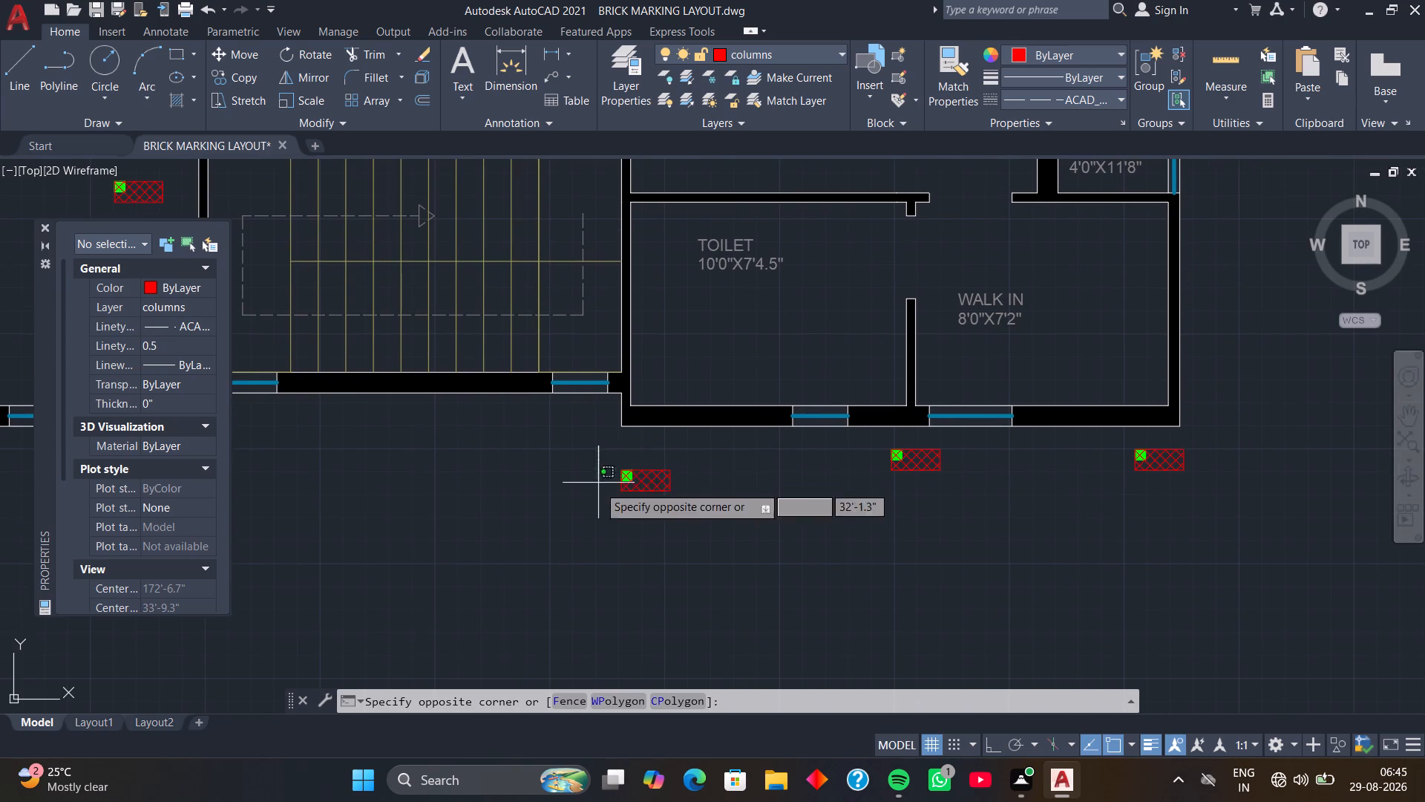
left_click(705, 524)
key("r")
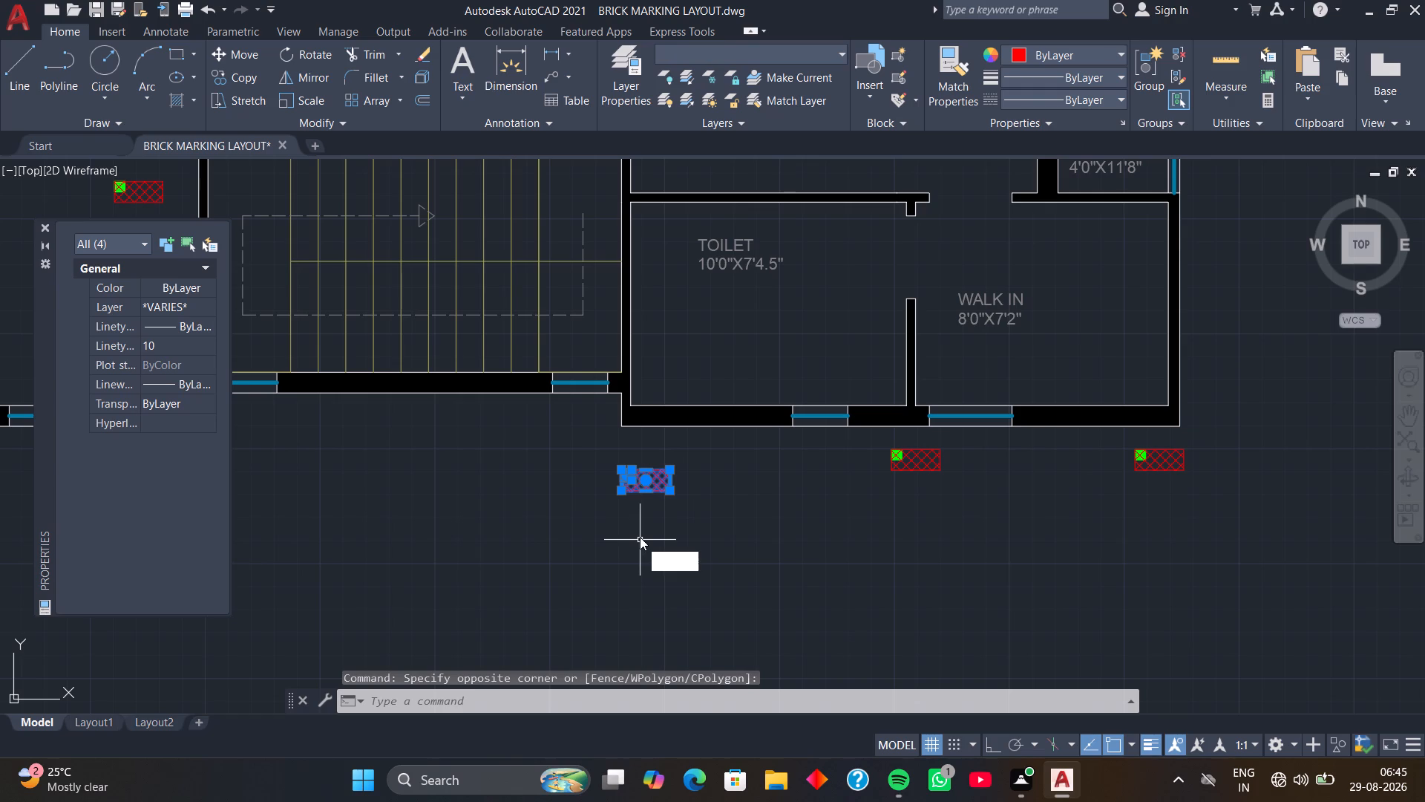
key("o")
key("space")
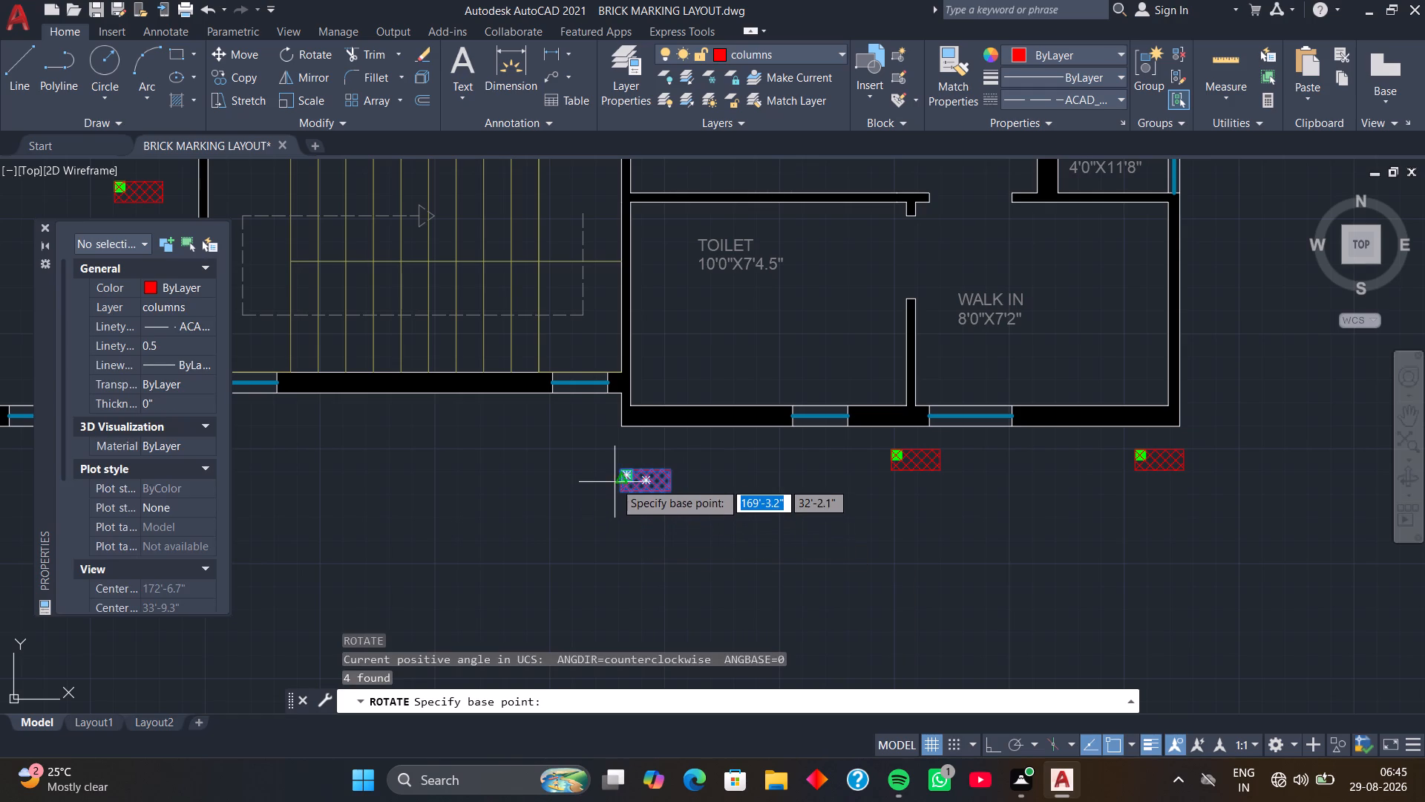
left_click(619, 473)
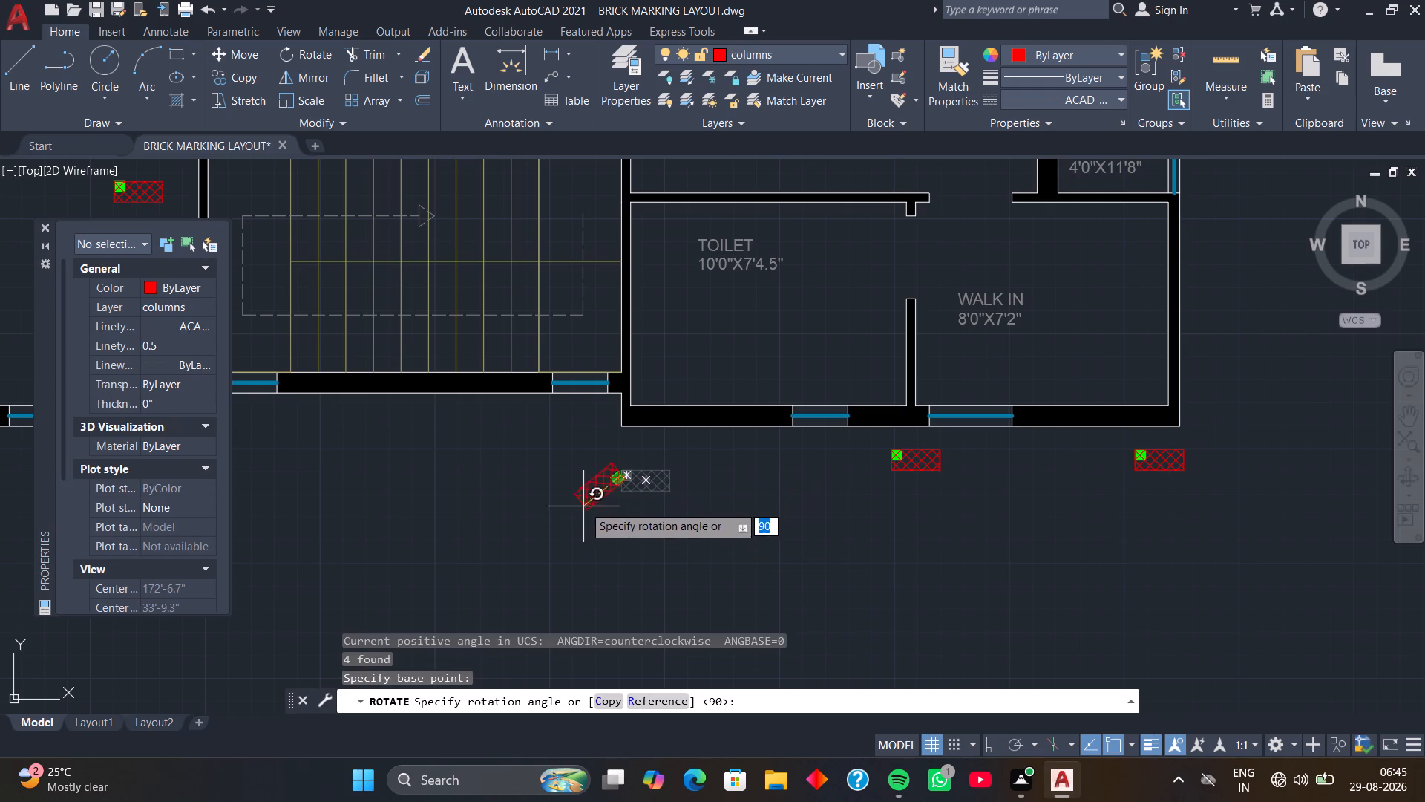
scroll(603, 457, "up", 2)
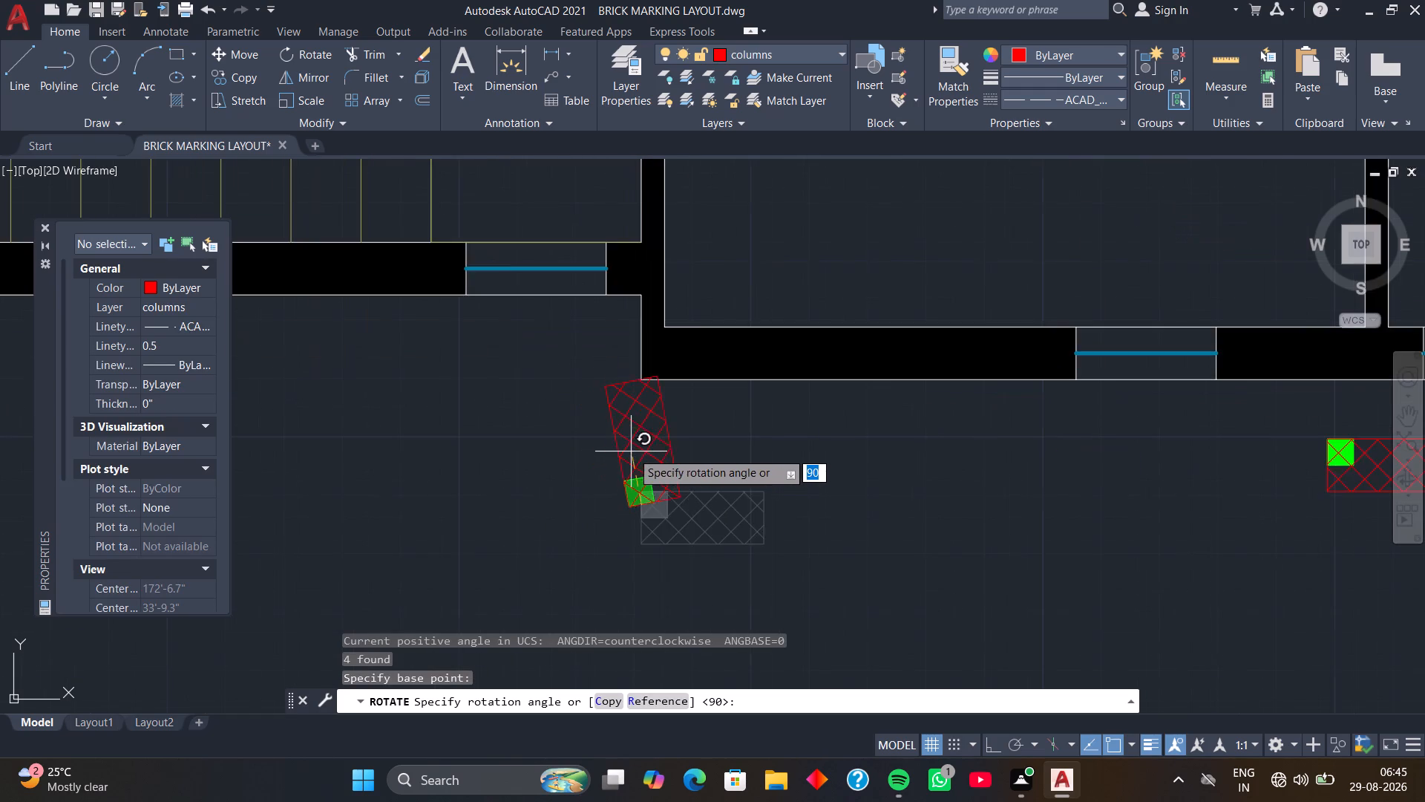
scroll(632, 451, "up", 1)
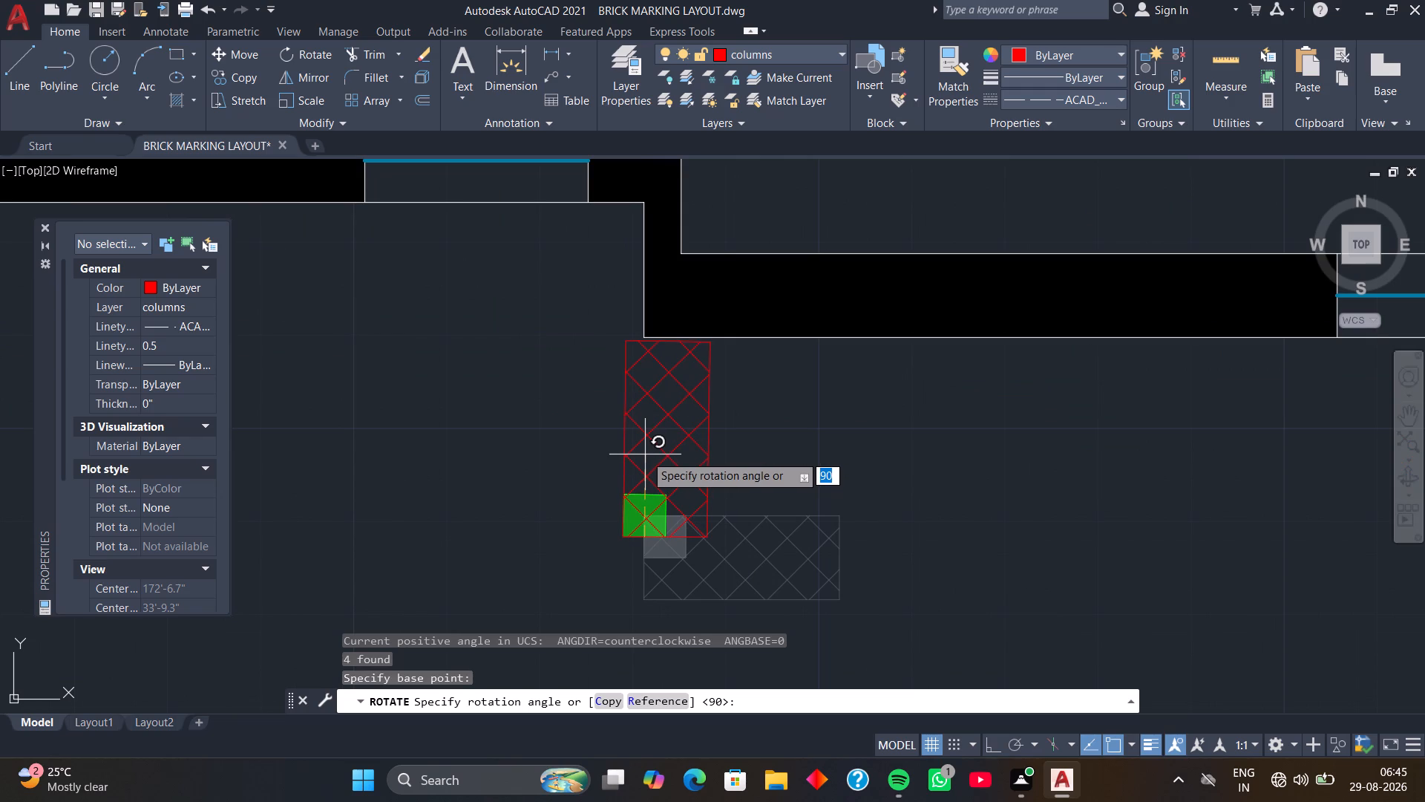
key("F8")
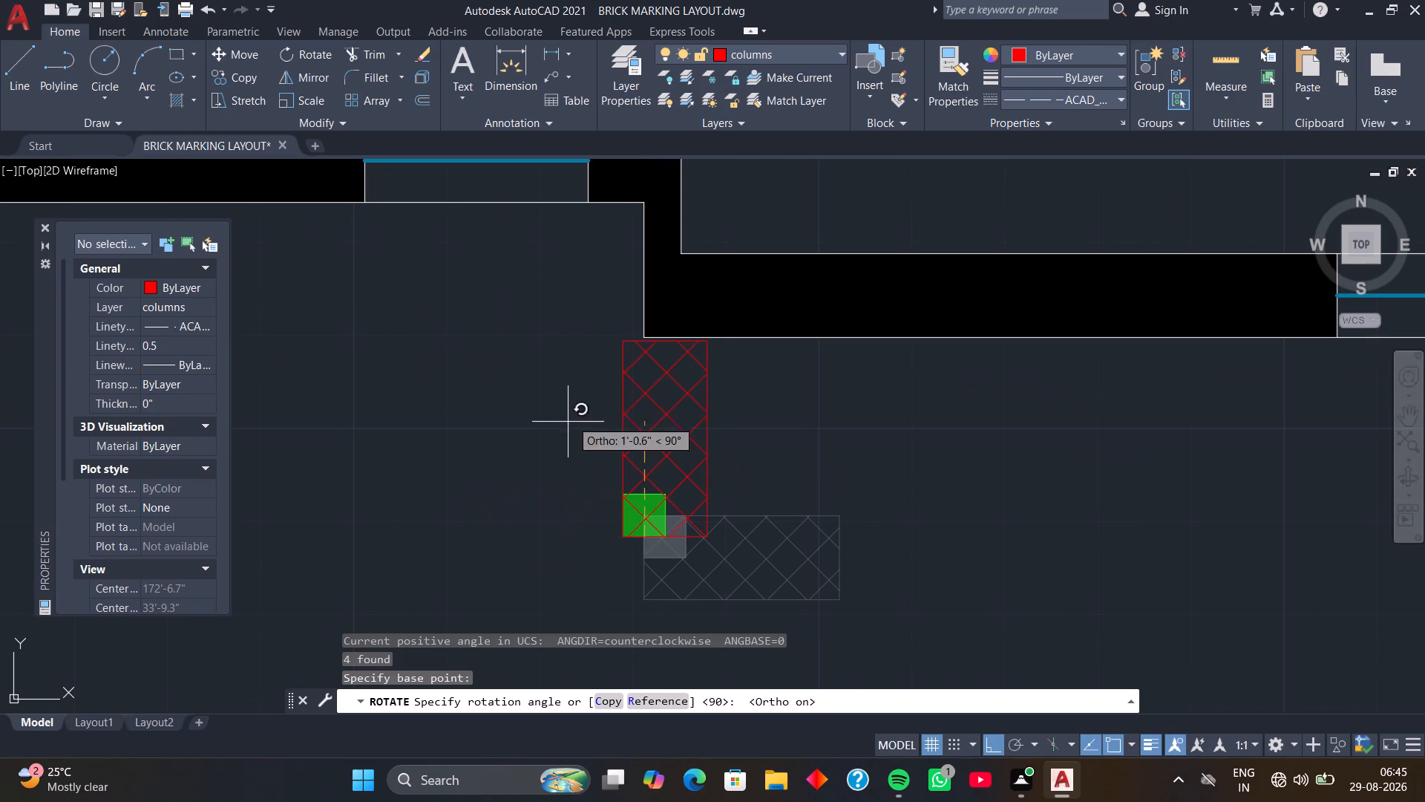
left_click(635, 402)
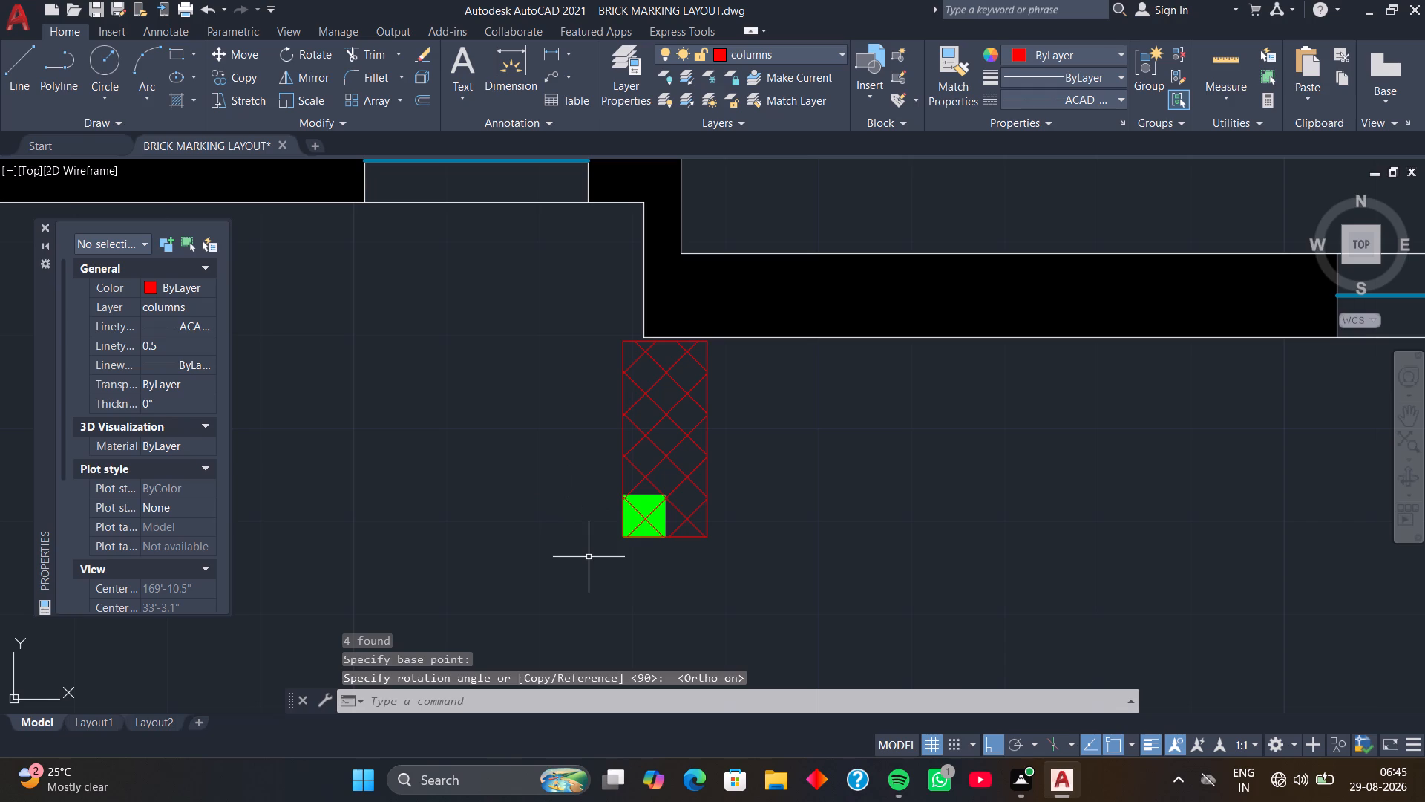
Mirror the rotated column below the TOILET about an exactly vertical line just west of it, erasing the original.
left_click(564, 296)
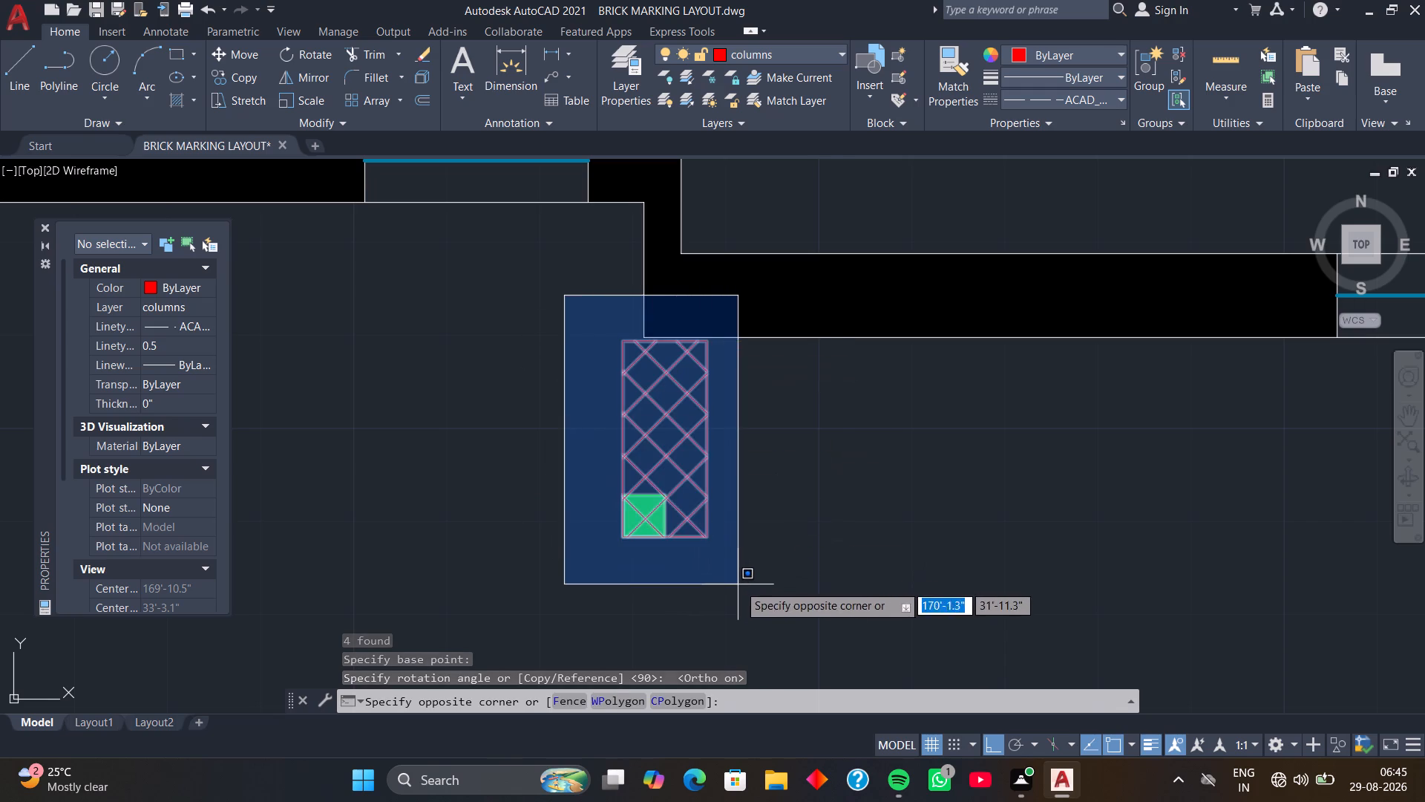
left_click(750, 590)
type("MI")
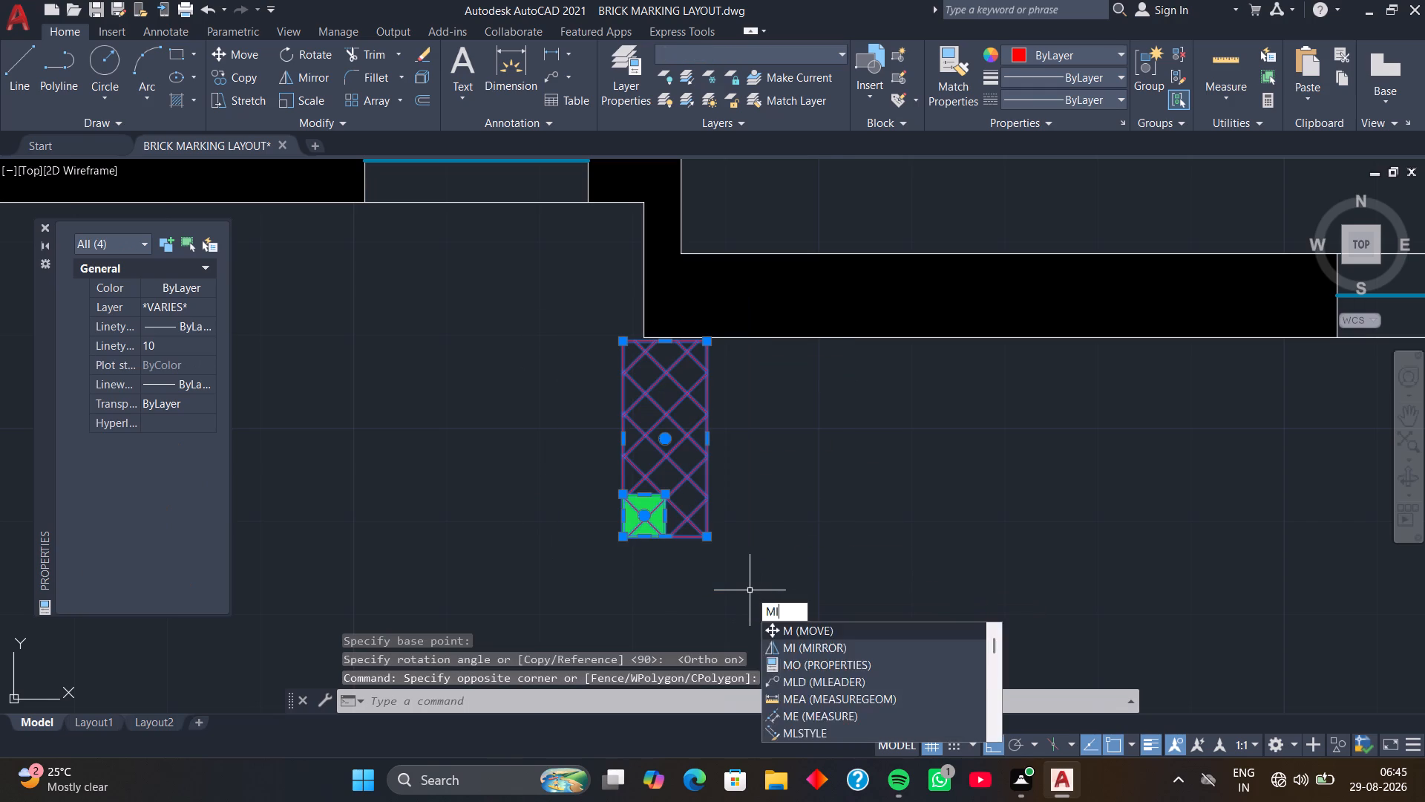
key("space")
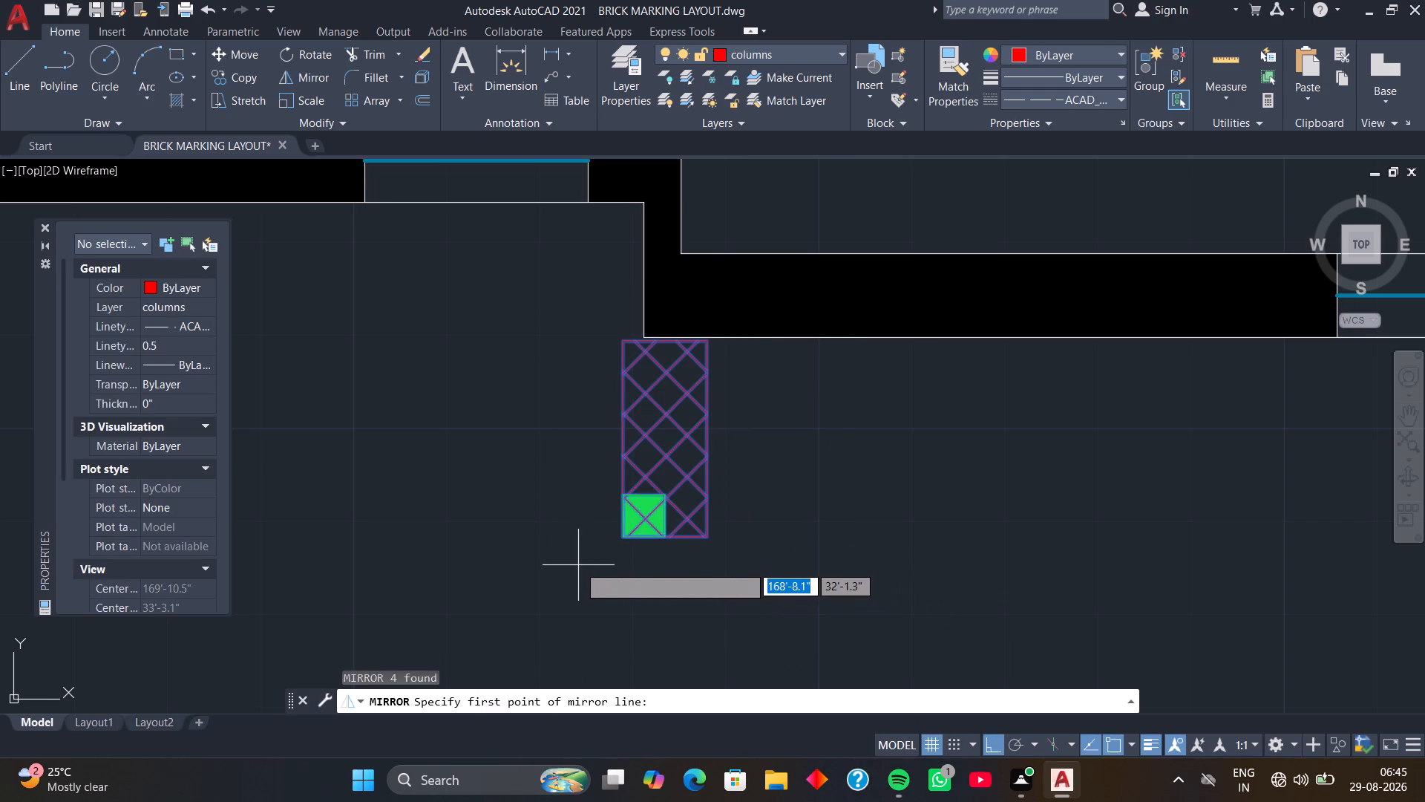
left_click(578, 564)
left_click(558, 319)
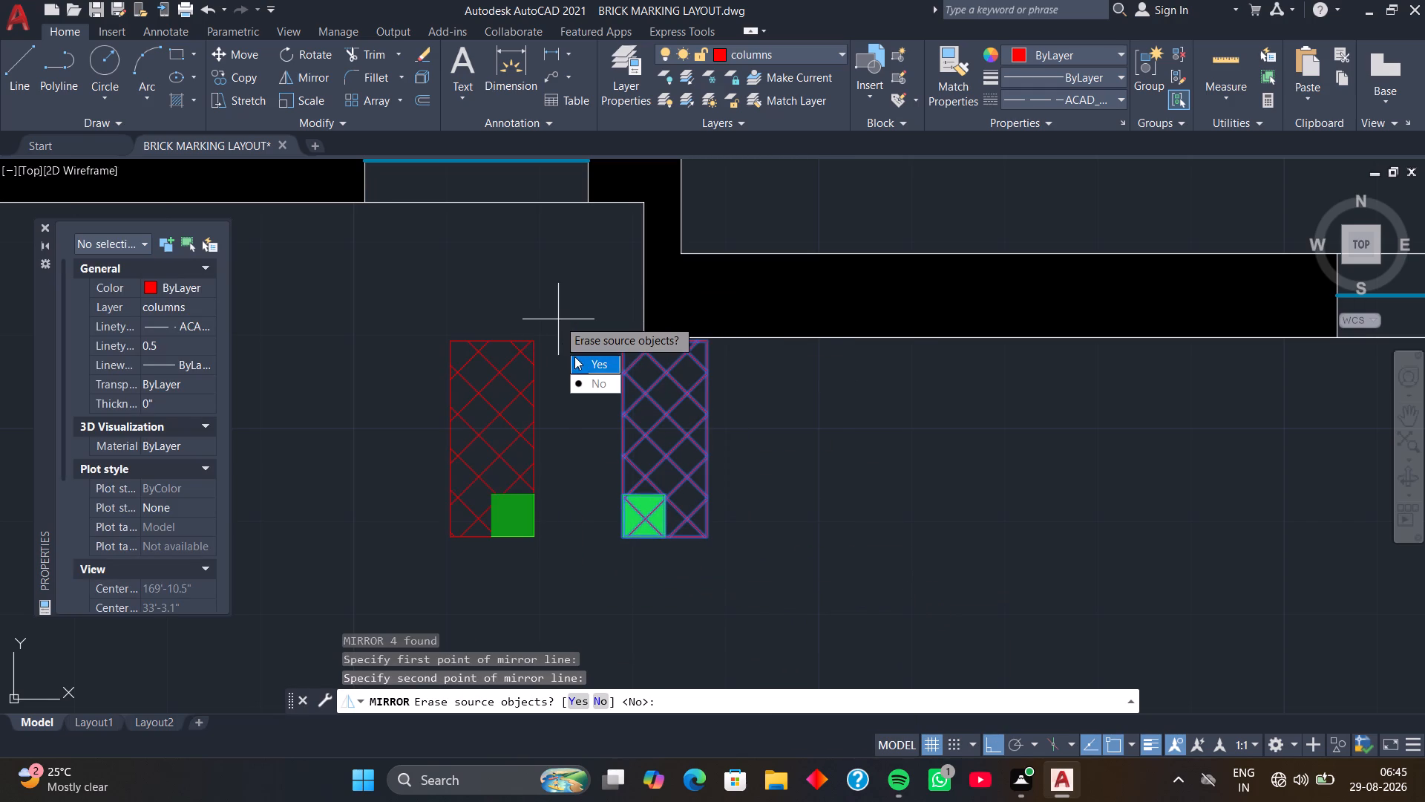
left_click_drag(577, 359, 558, 319)
Move the mirrored column by its south-west corner onto the outer south-west corner of the TOILET walls.
left_click_drag(583, 298, 607, 421)
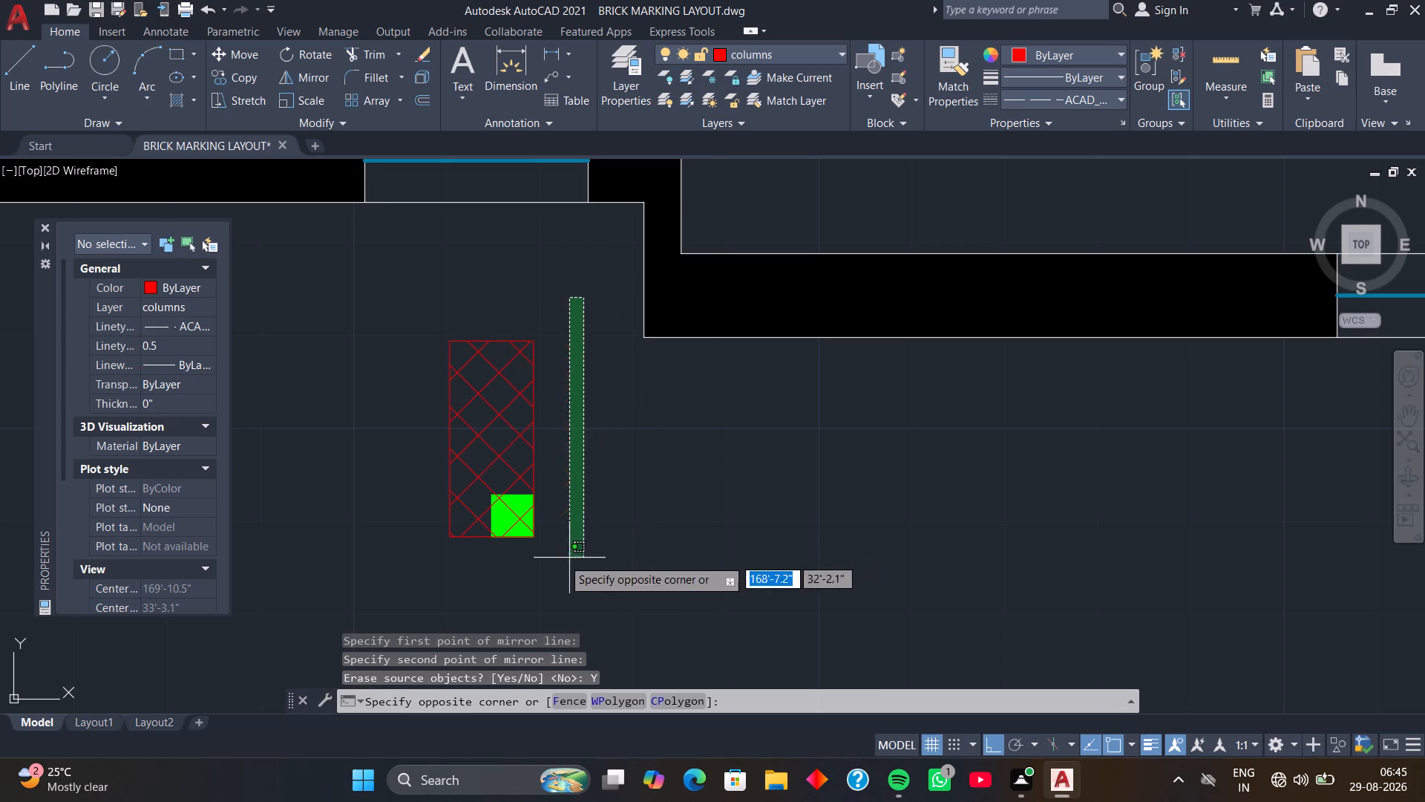
left_click(408, 575)
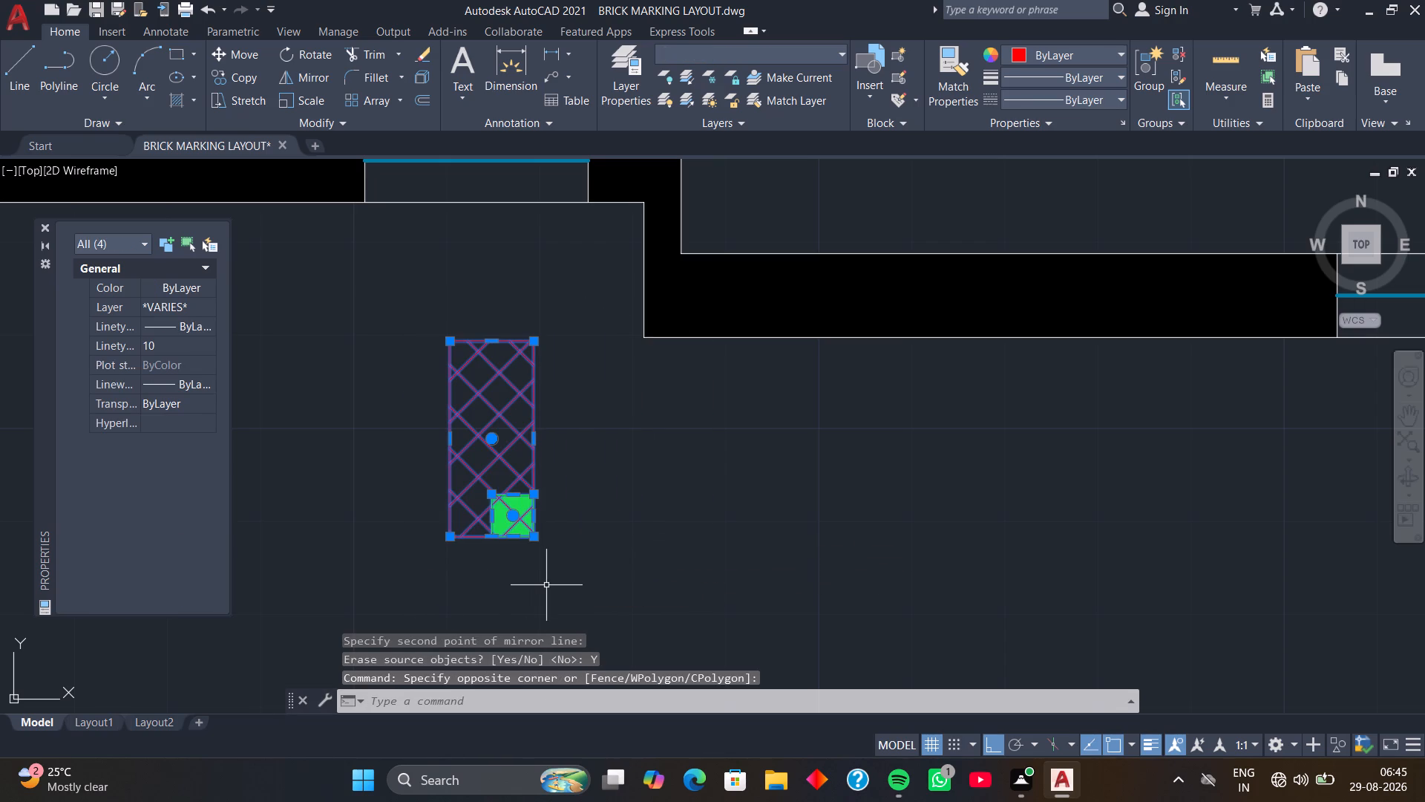
type("M")
key("space")
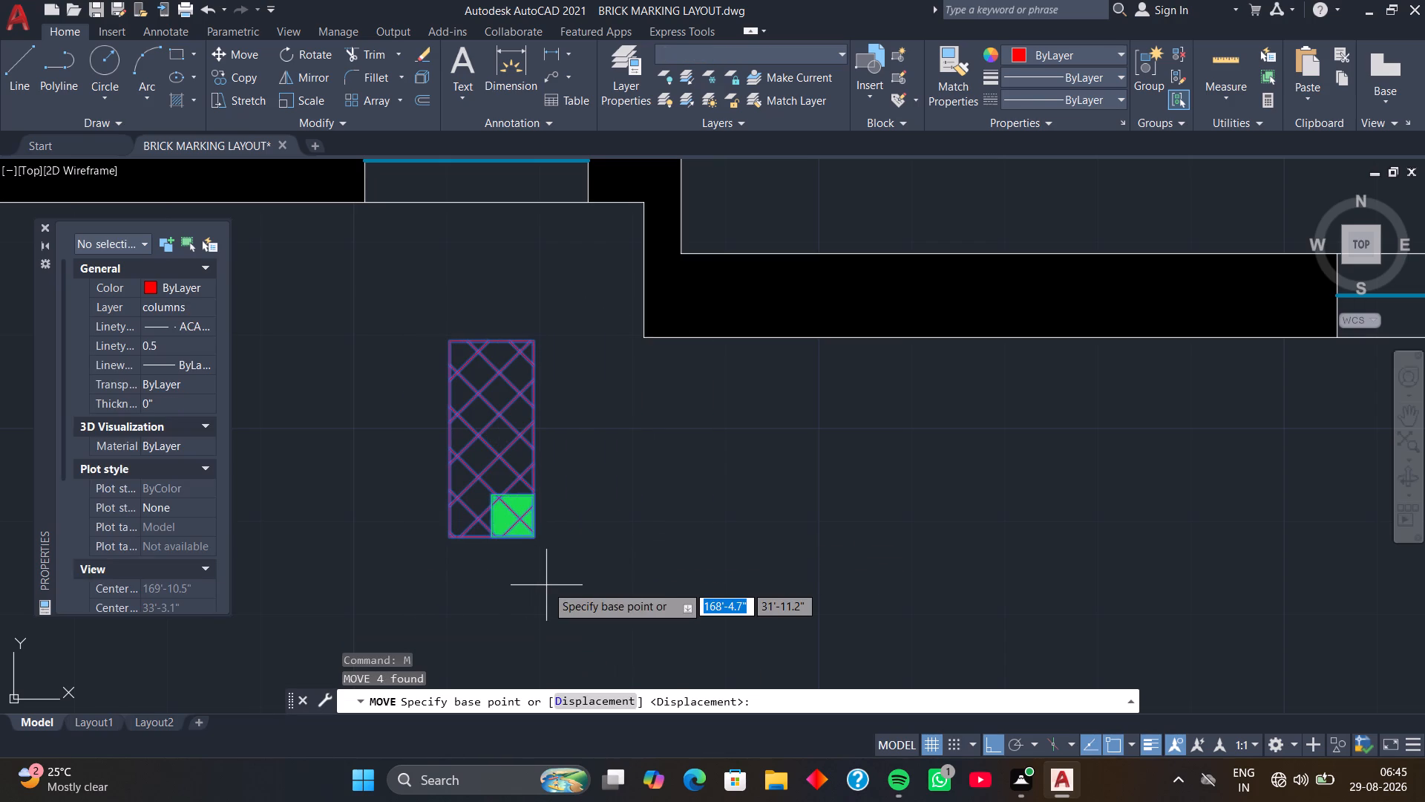
left_click(453, 534)
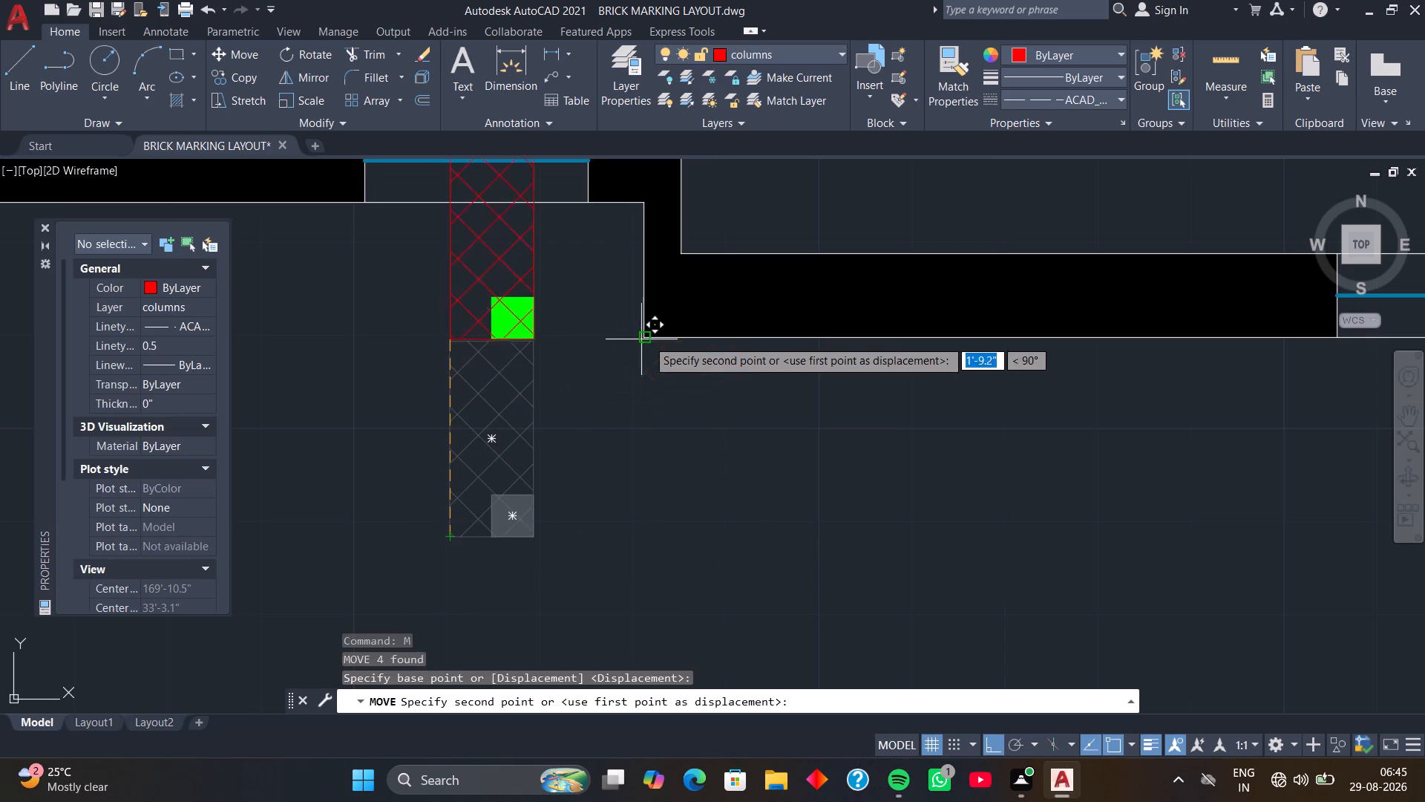
key("F8")
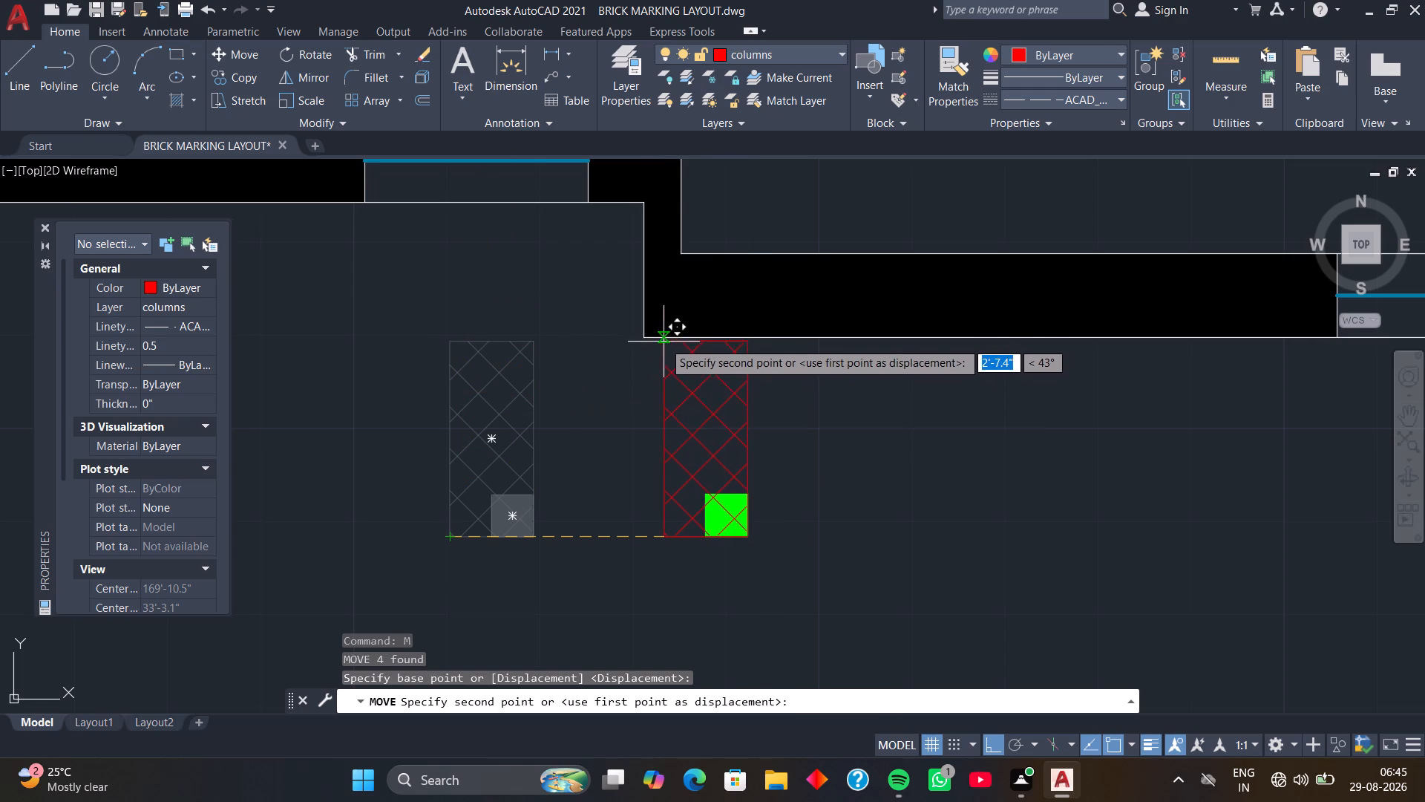
left_click(648, 335)
Rotate the column below the partition between TOILET and WALK IN by 180° about its own north-west corner.
scroll(638, 417, "down", 2)
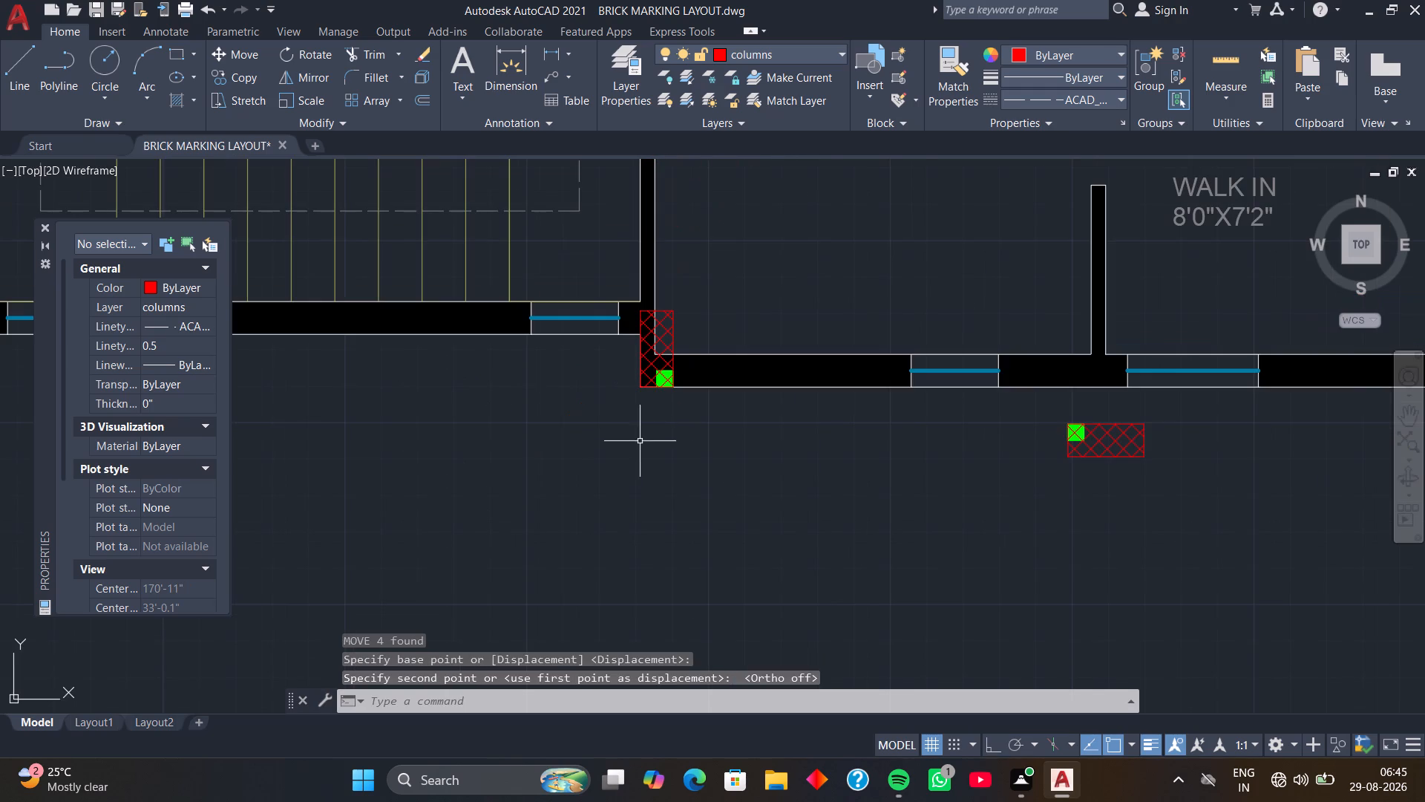
middle_click_drag(640, 446, 615, 446)
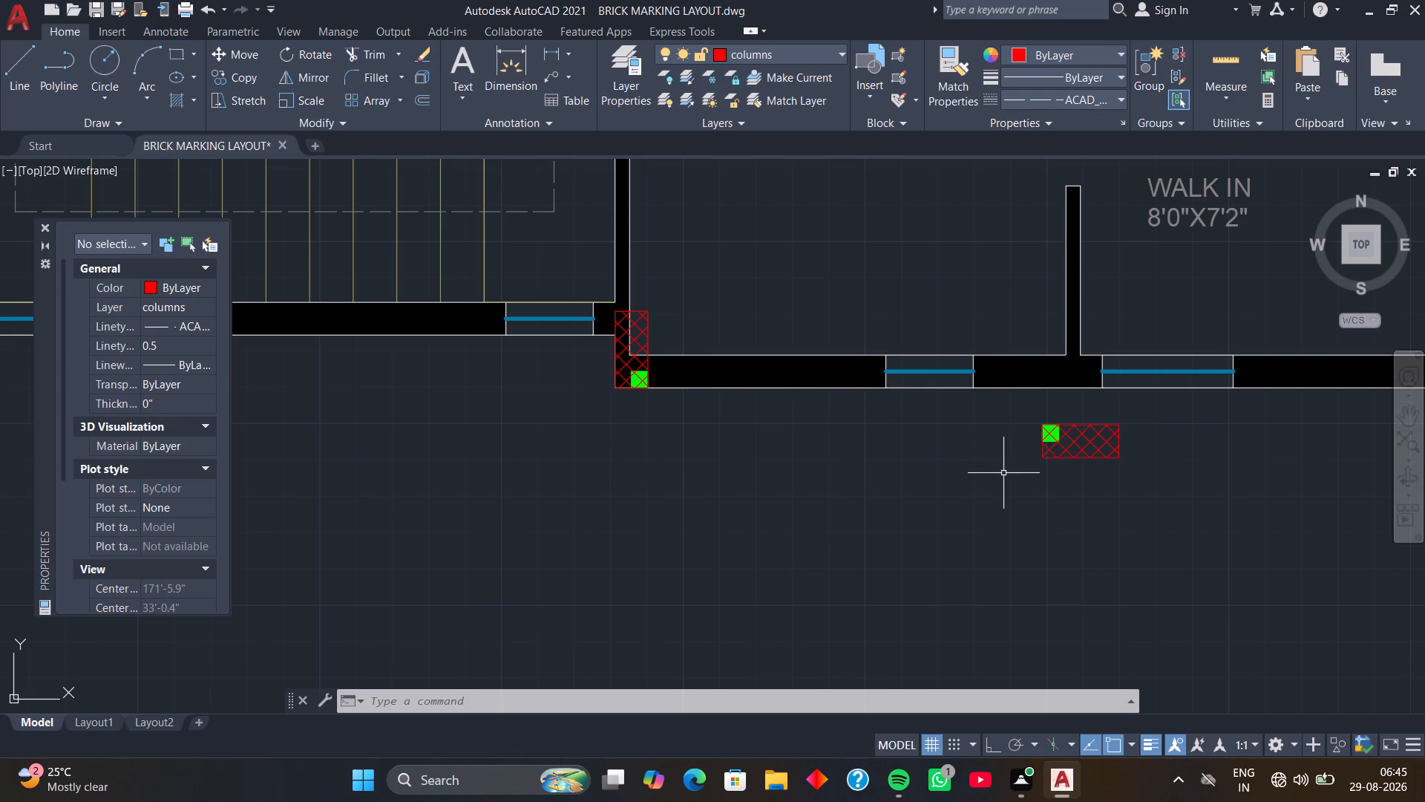
left_click(1006, 406)
left_click(1176, 490)
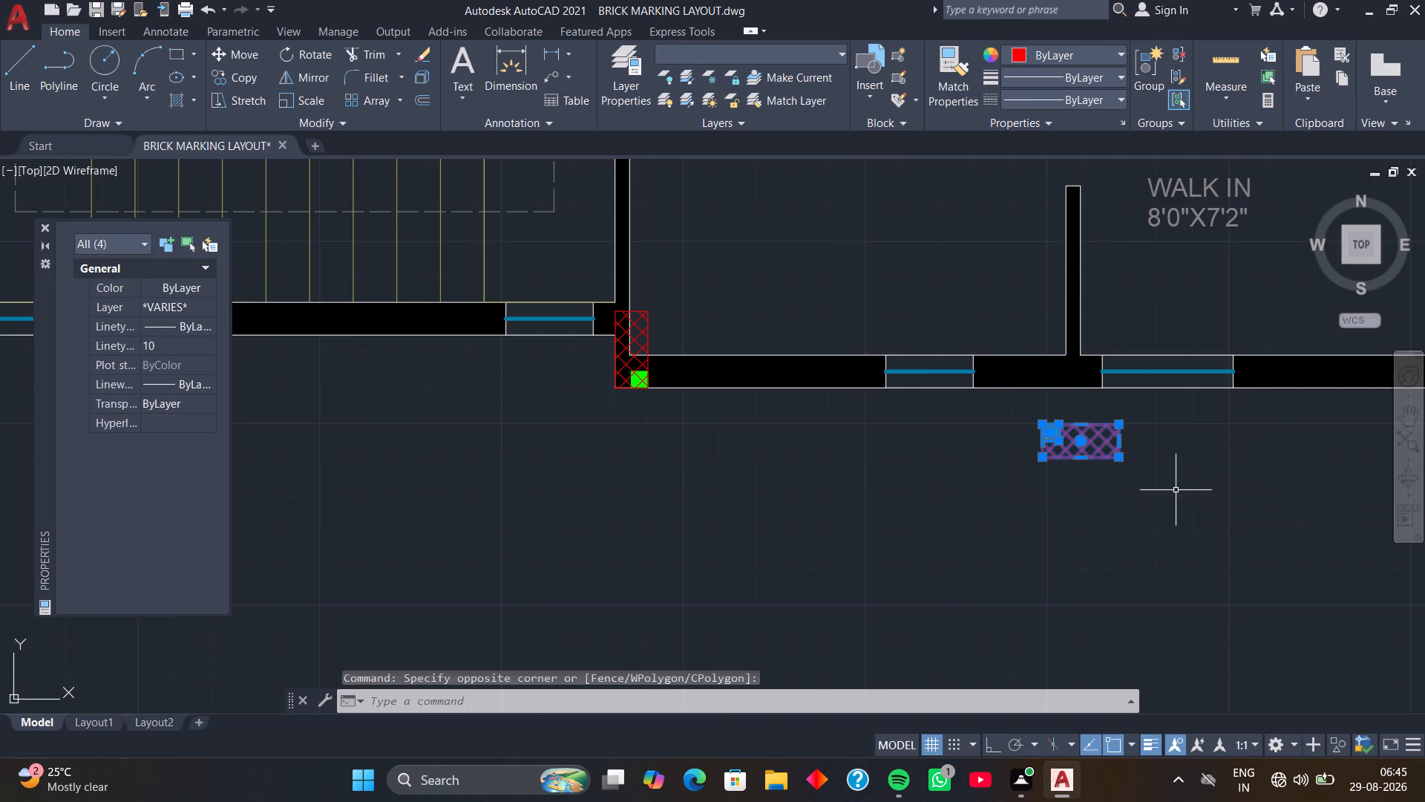
key("r")
key("o")
key("space")
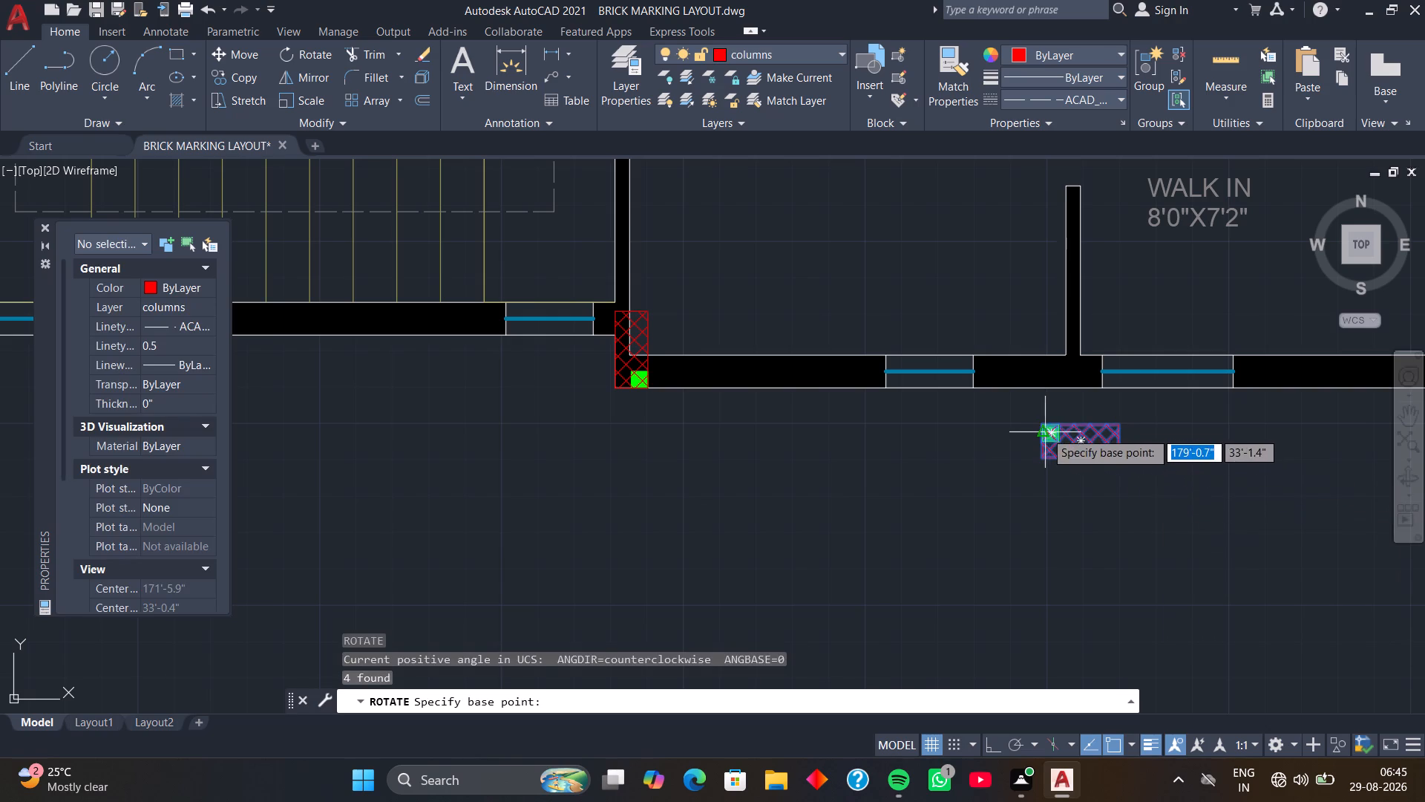
left_click(1038, 423)
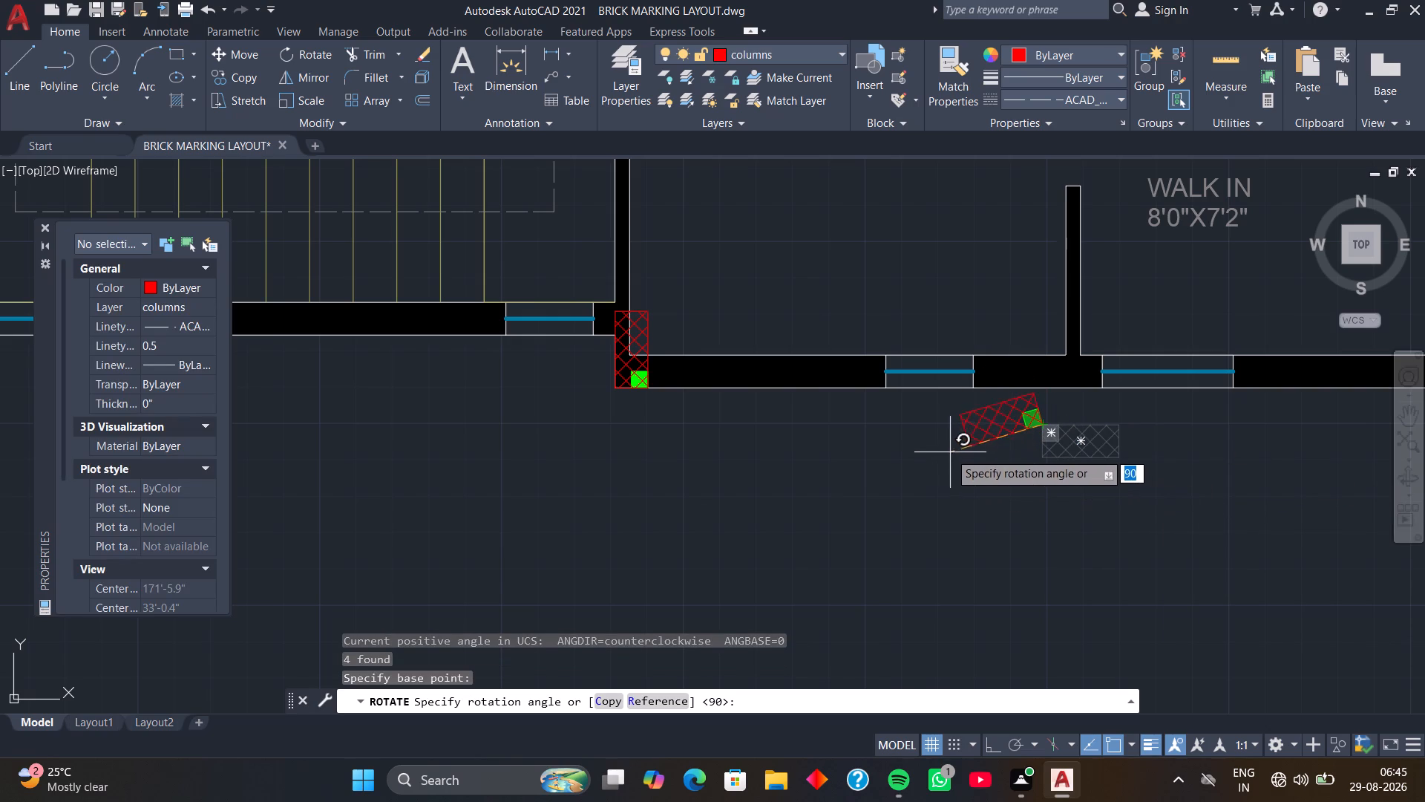
left_click(869, 434)
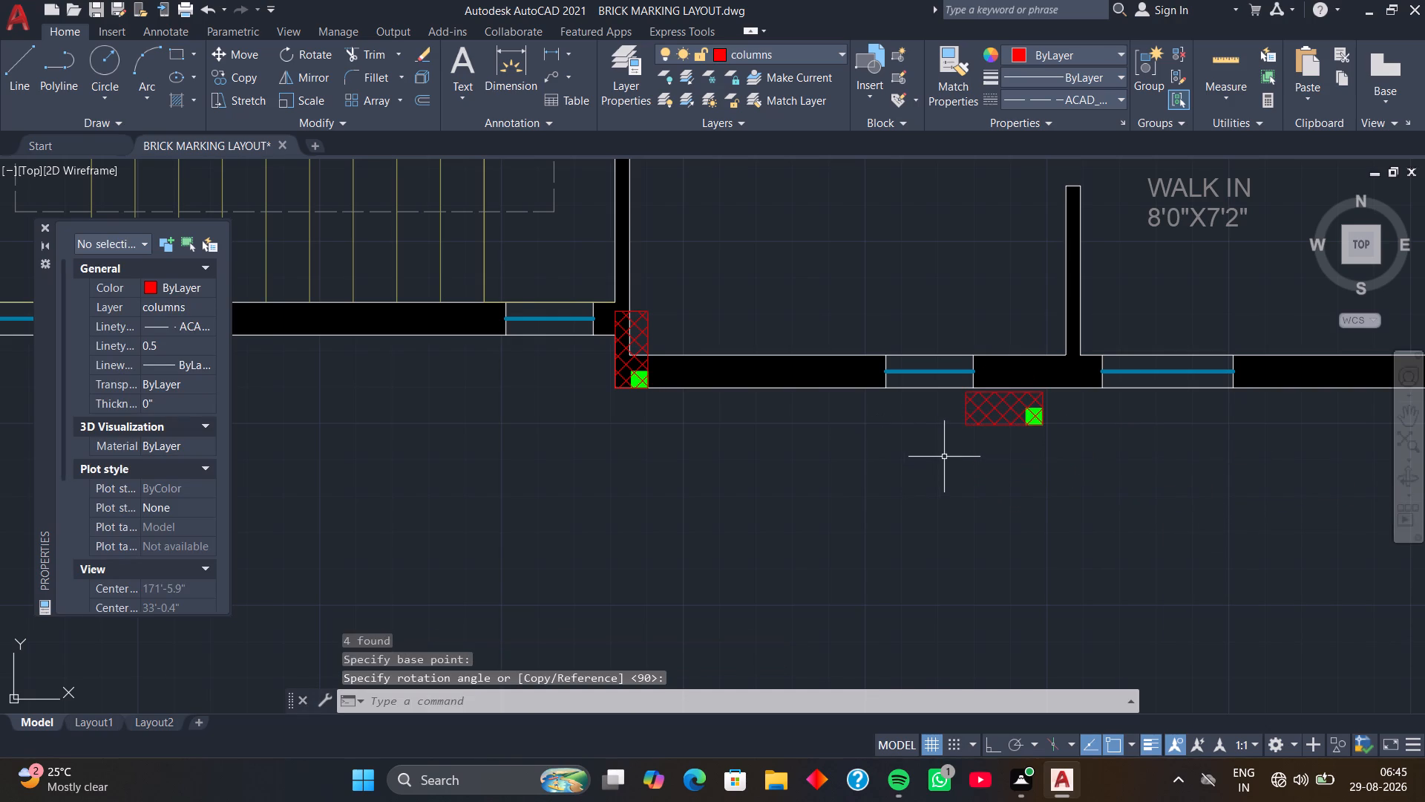
Move that column by its south-east corner onto the south wall's outer face, in line with the TOILET–WALK IN partition's east face.
middle_click_drag(945, 456, 917, 514)
scroll(906, 483, "up", 2)
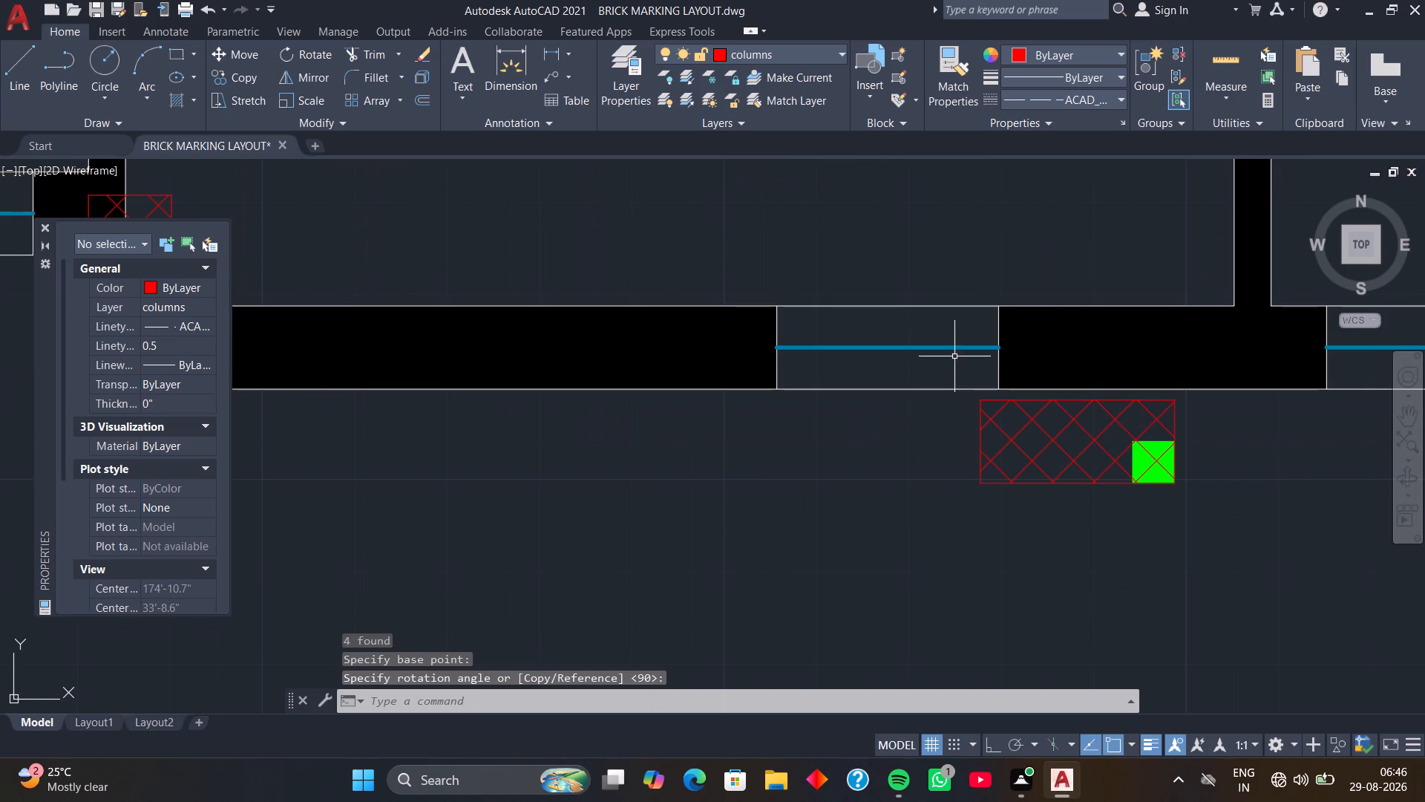
left_click(954, 356)
left_click(1220, 561)
middle_click_drag(1213, 532, 1079, 552)
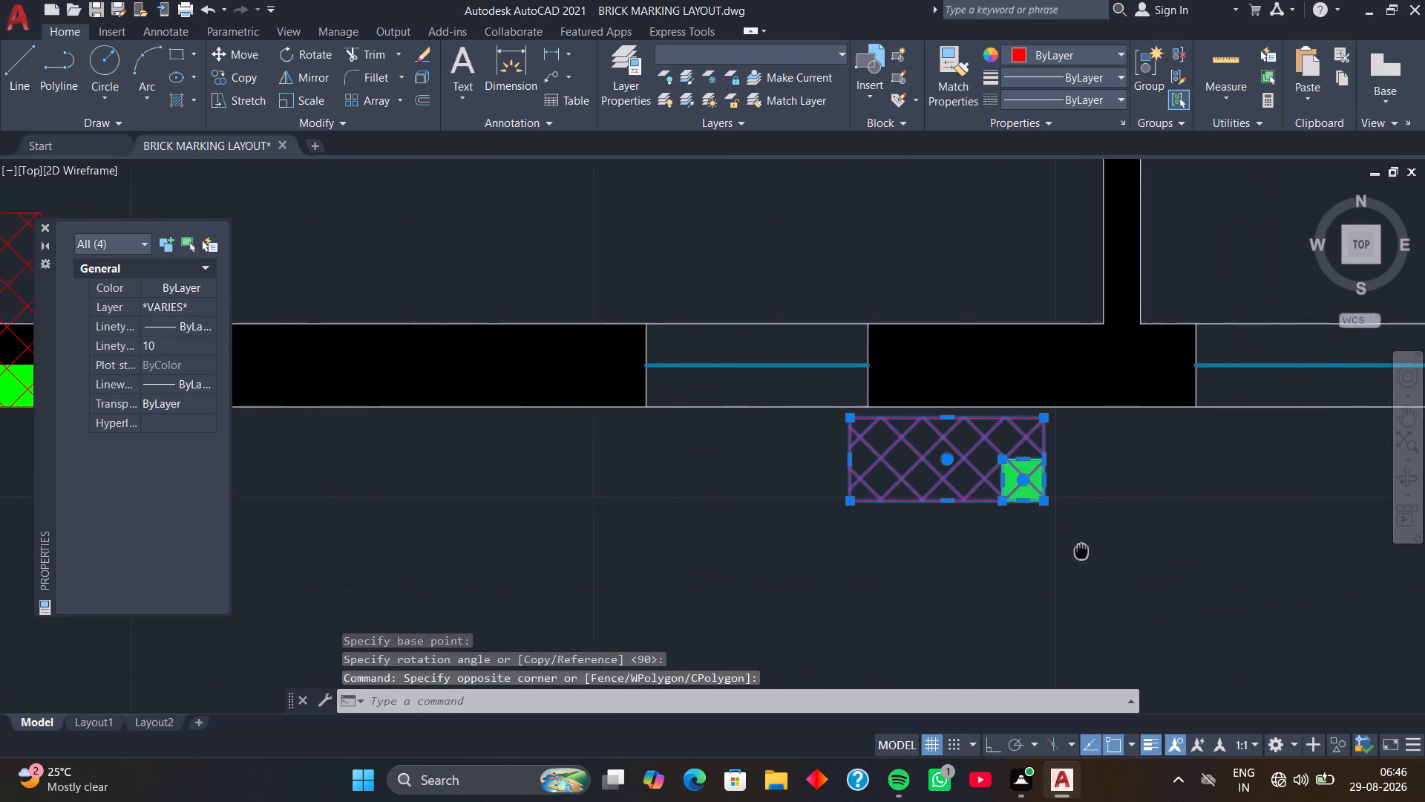
middle_click_drag(1079, 552, 1059, 558)
type("M")
key("space")
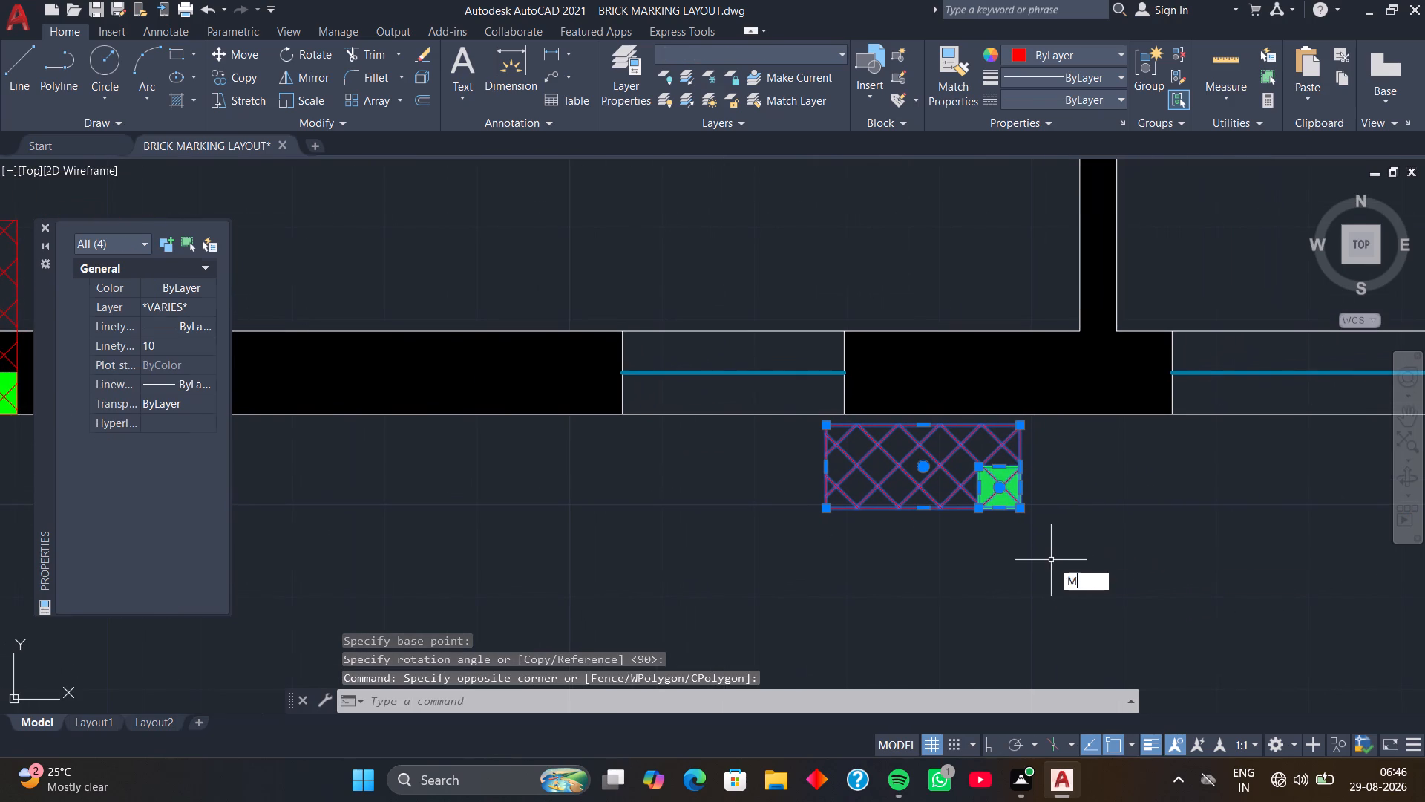
left_click(1021, 512)
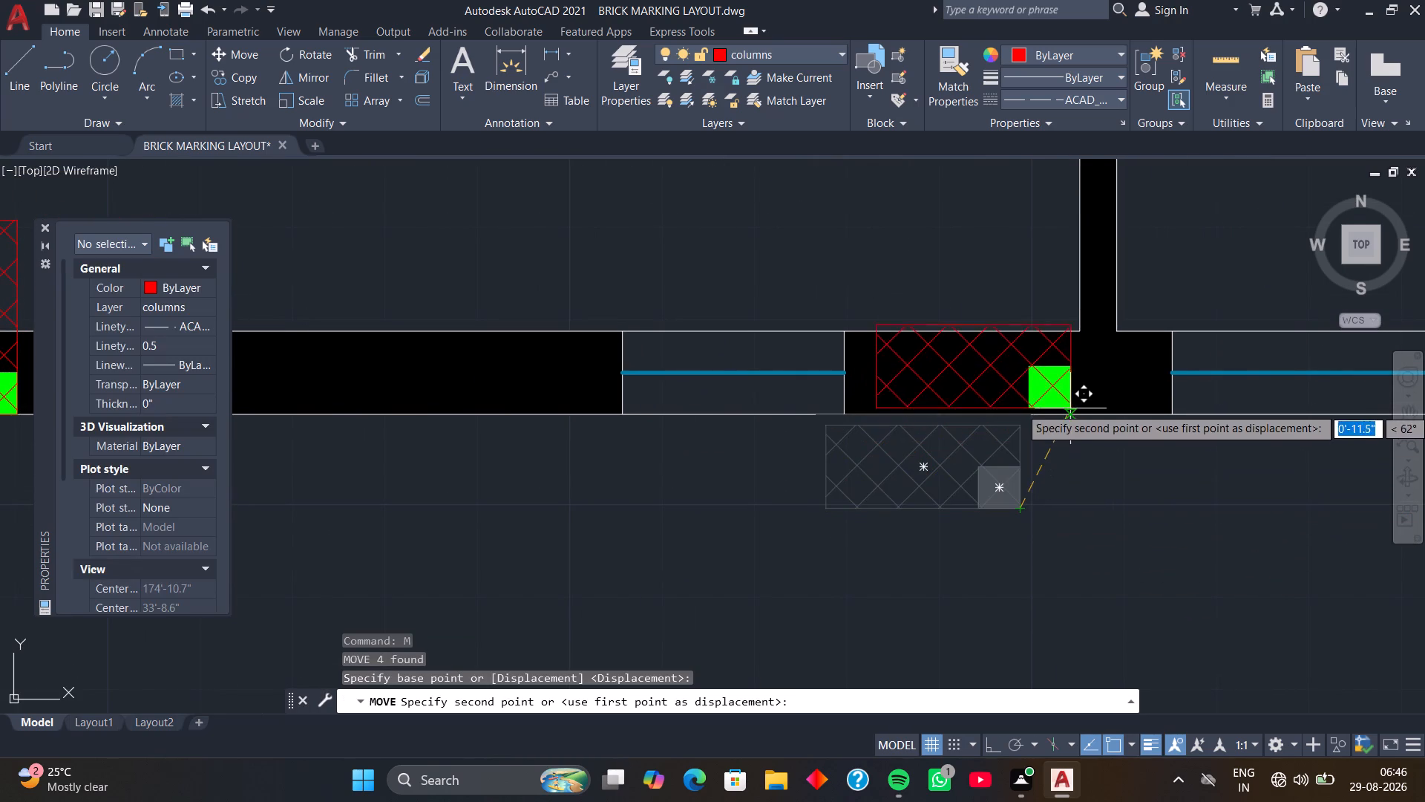
scroll(1103, 375, "up", 2)
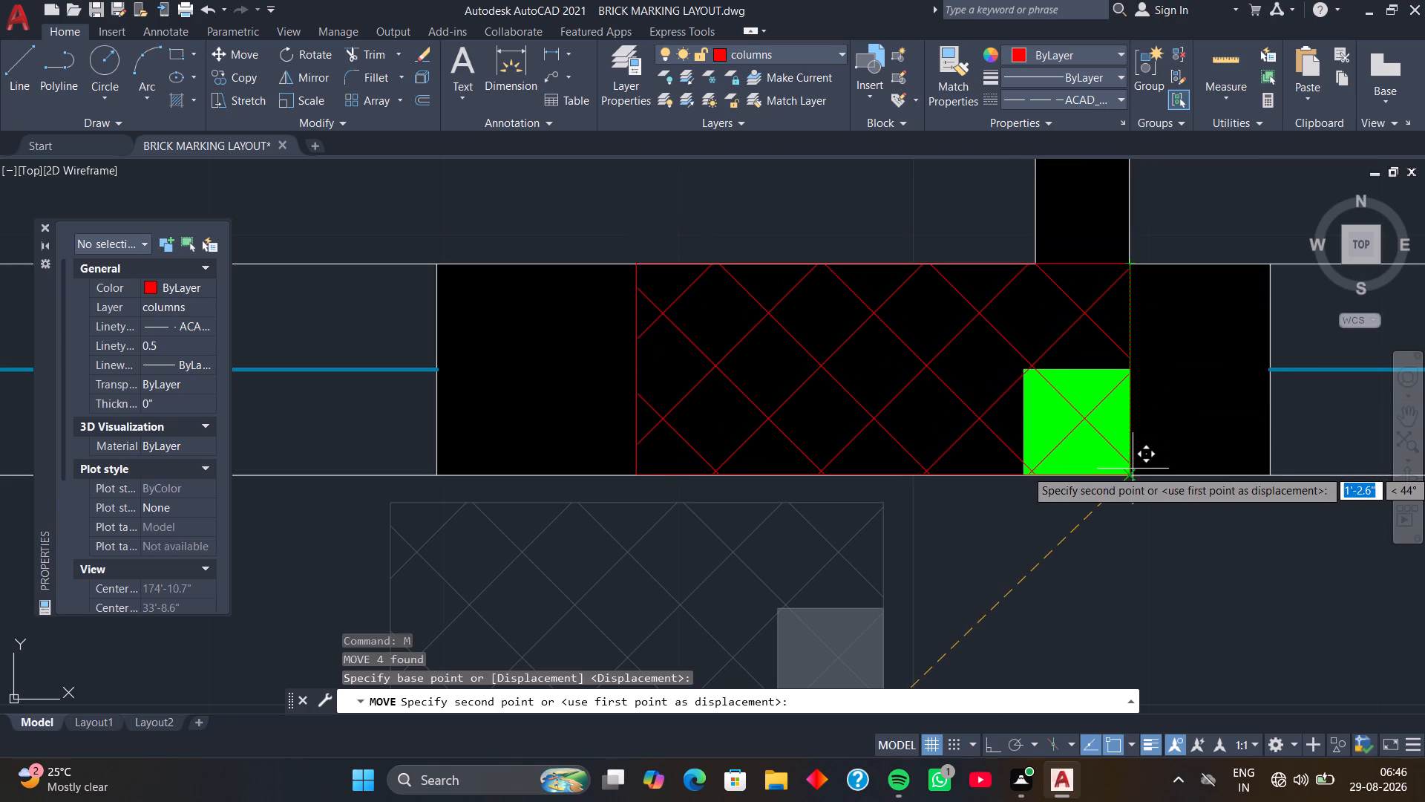
left_click(1133, 470)
Rotate the column below the south-east corner of the WALK IN by 180° about its own north-west corner.
scroll(1133, 471, "down", 3)
middle_click_drag(1147, 523, 990, 495)
scroll(997, 522, "down", 3)
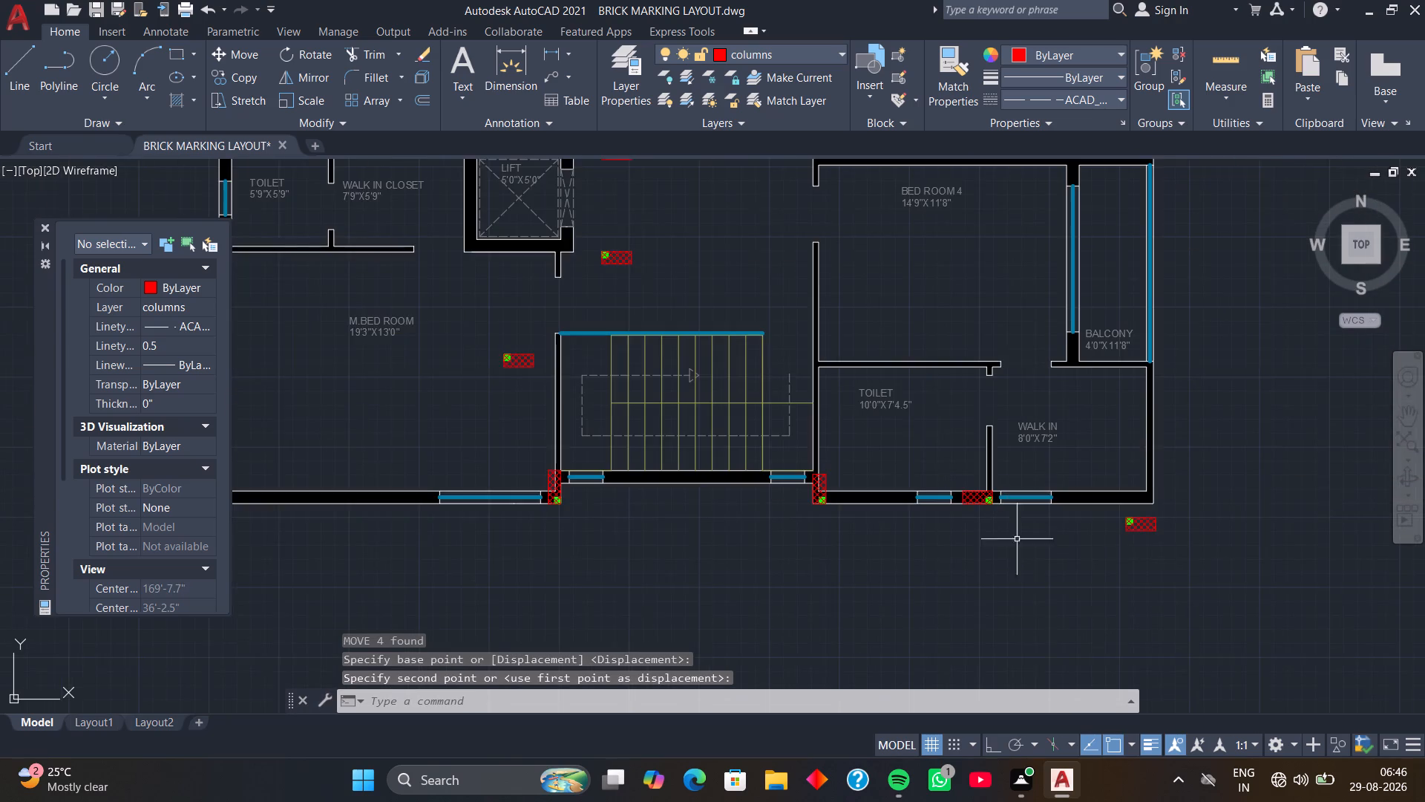
middle_click_drag(1036, 550, 809, 537)
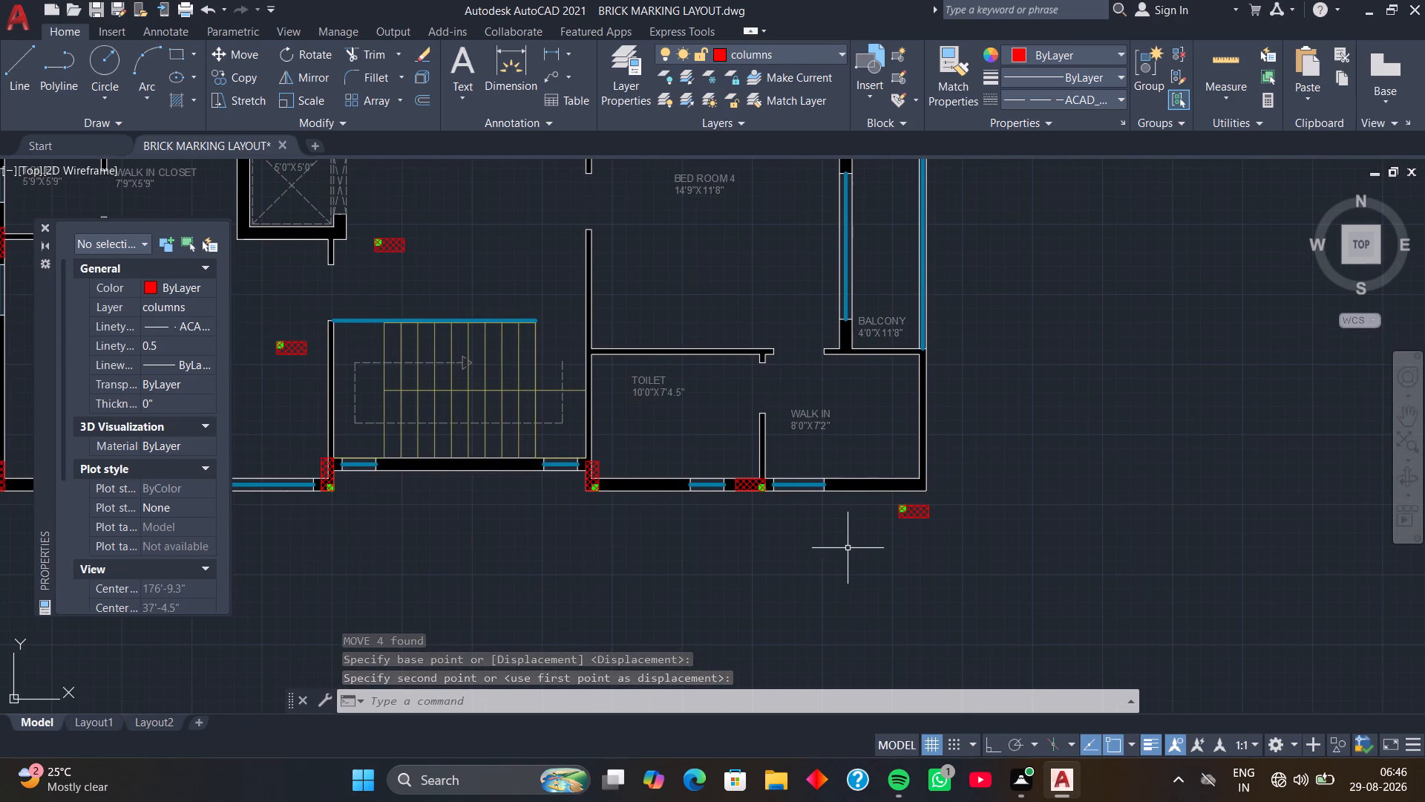
scroll(948, 517, "up", 2)
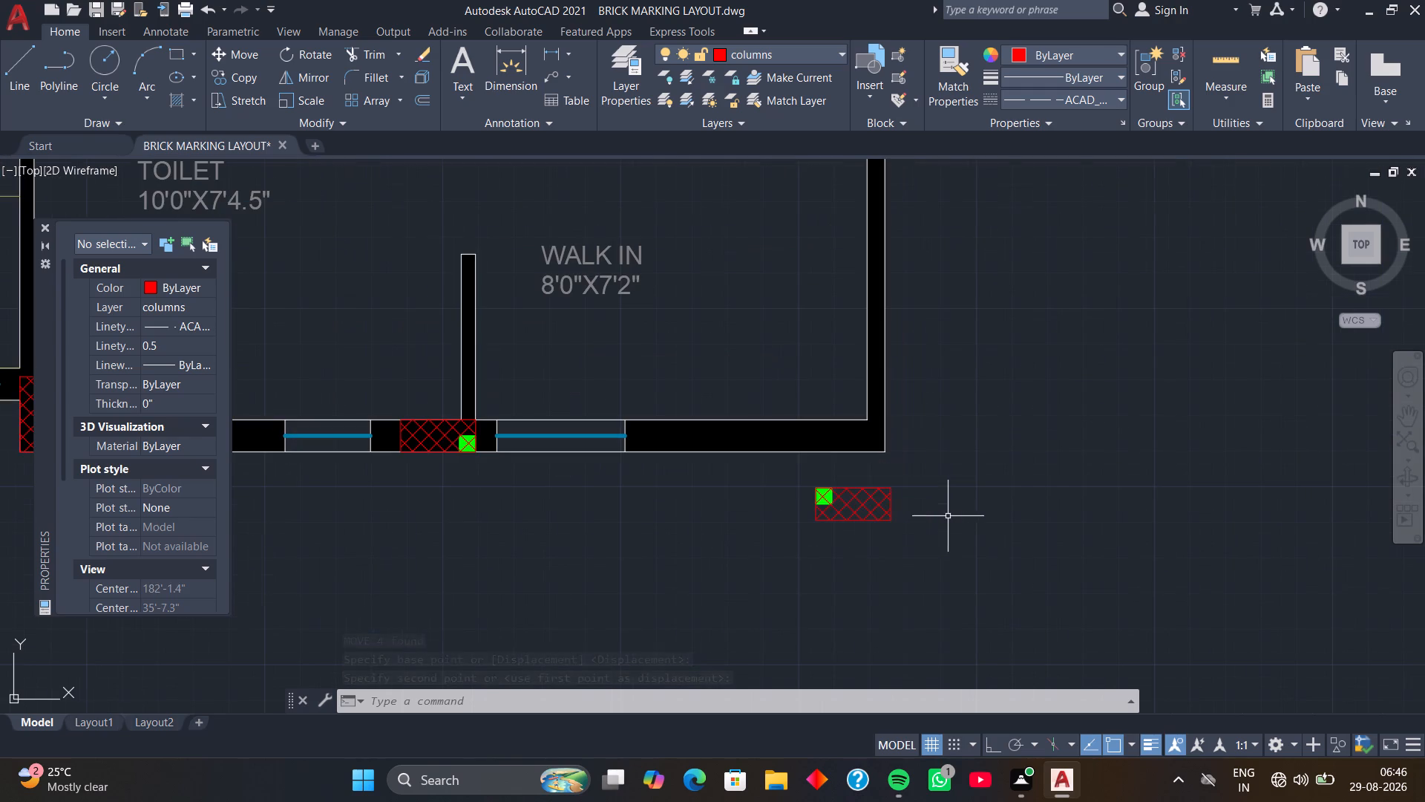
left_click(790, 474)
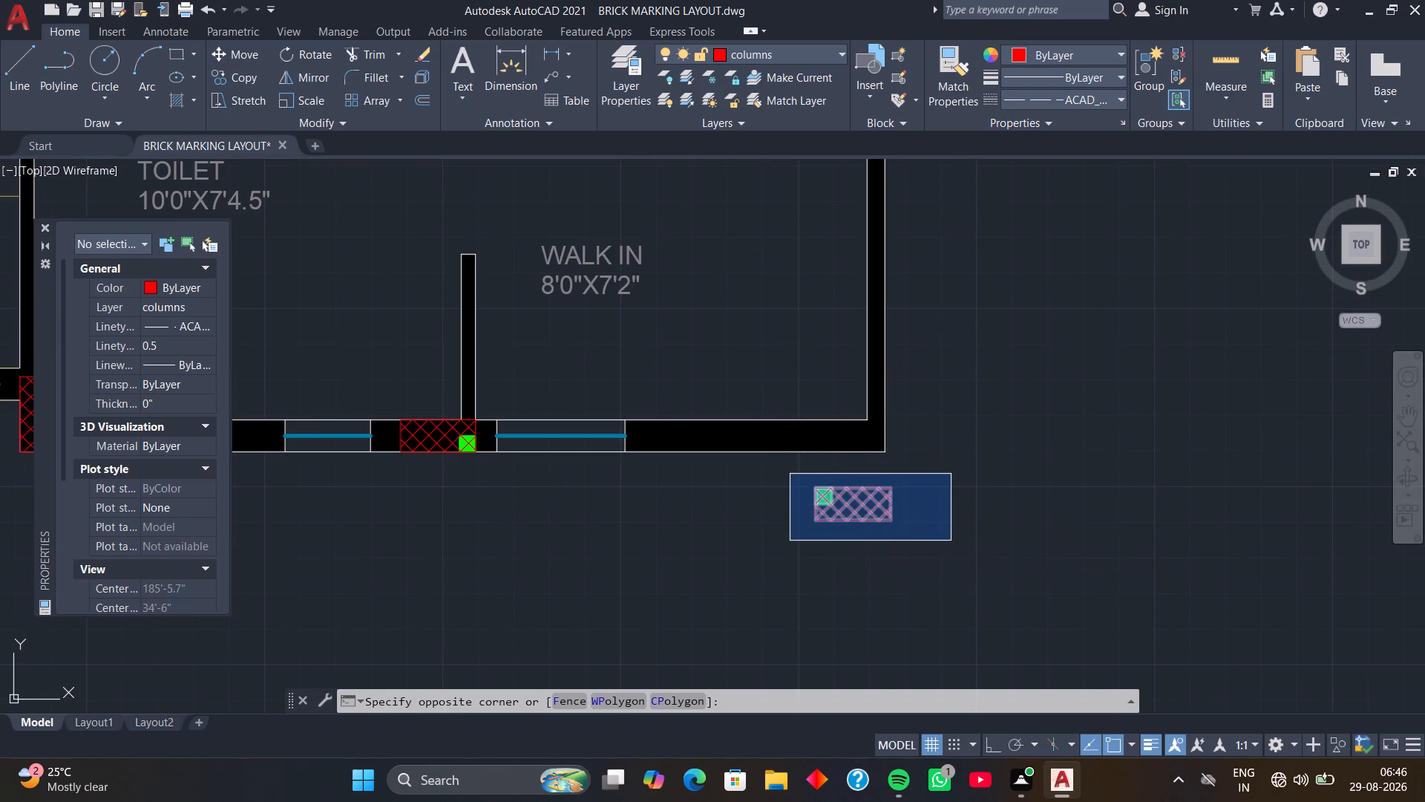
left_click(951, 541)
scroll(894, 571, "up", 1)
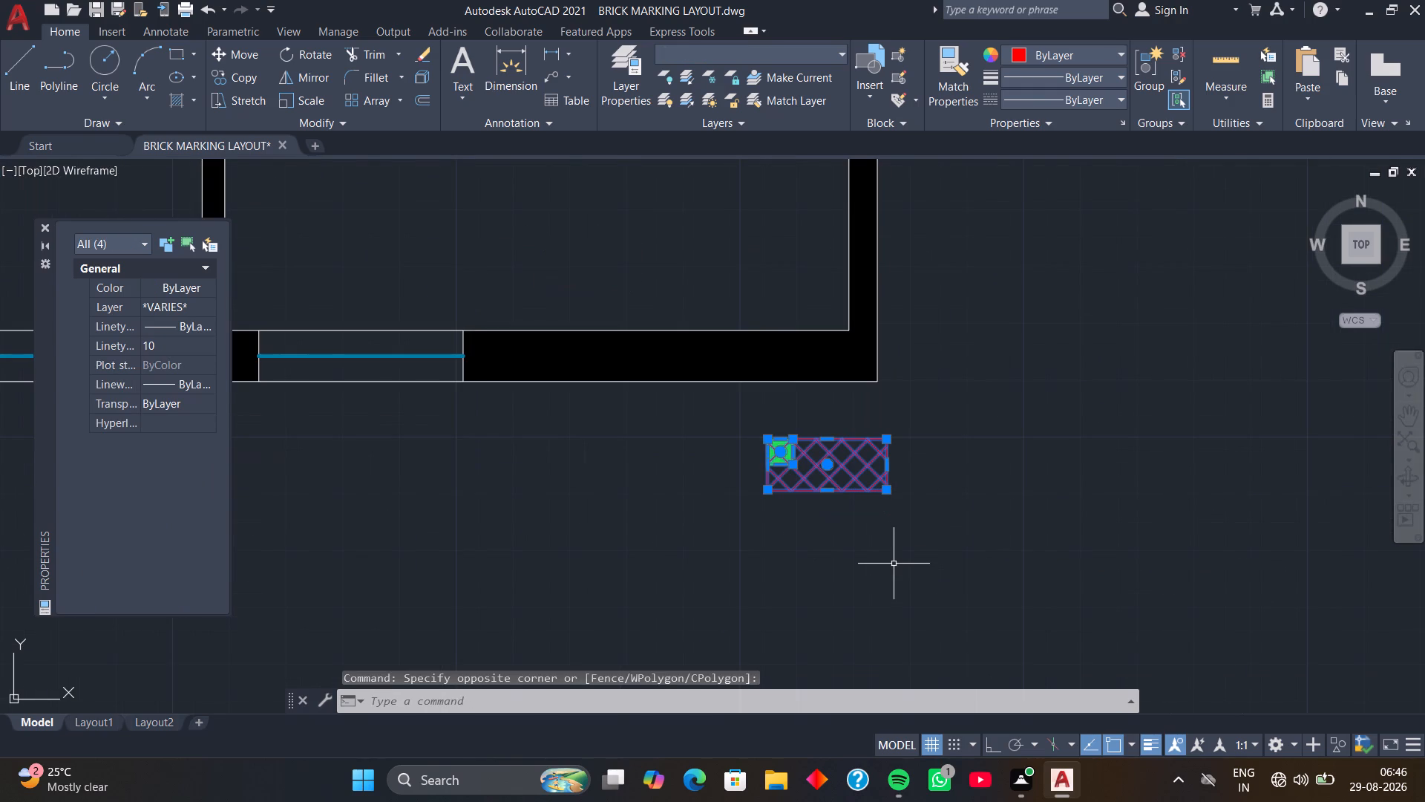
type("RO")
key("space")
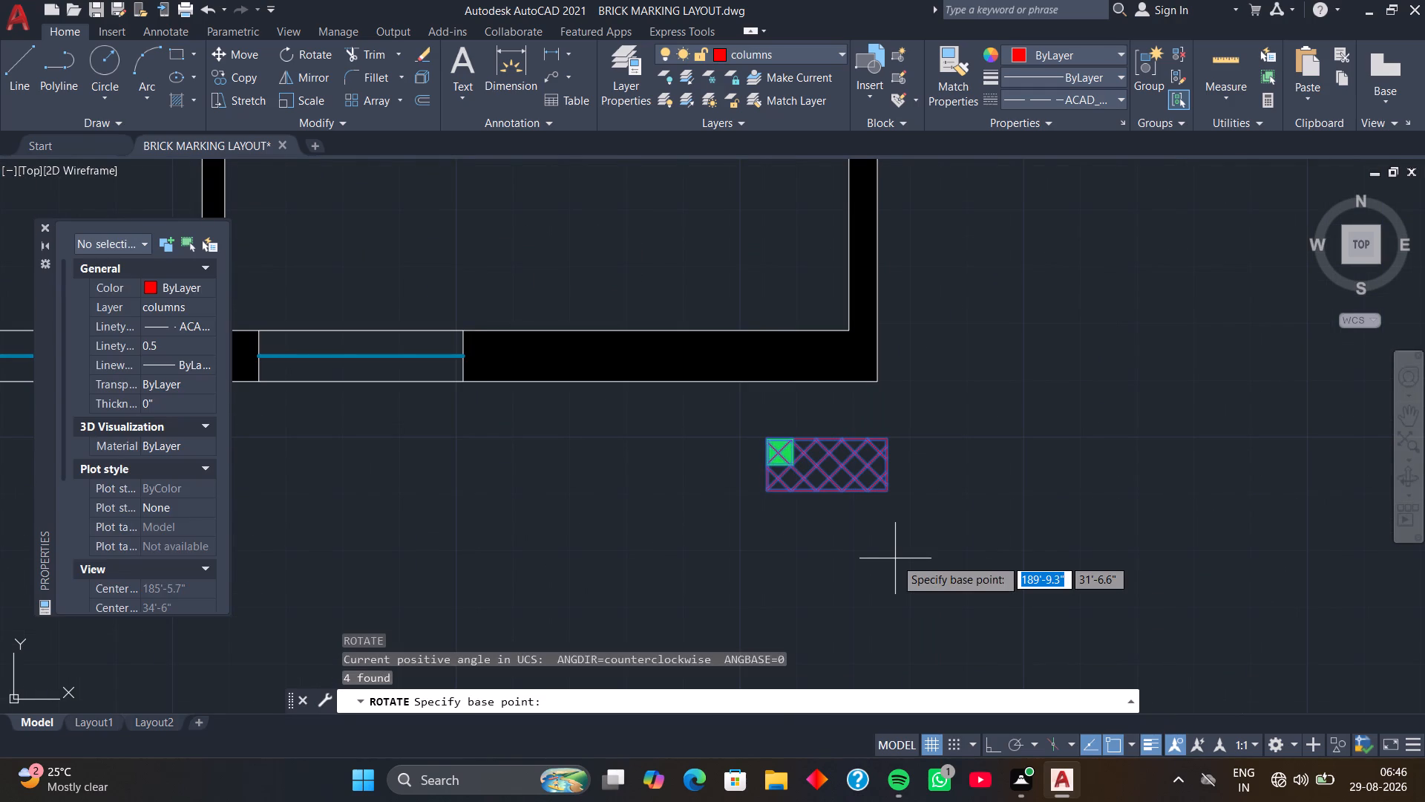
left_click(767, 440)
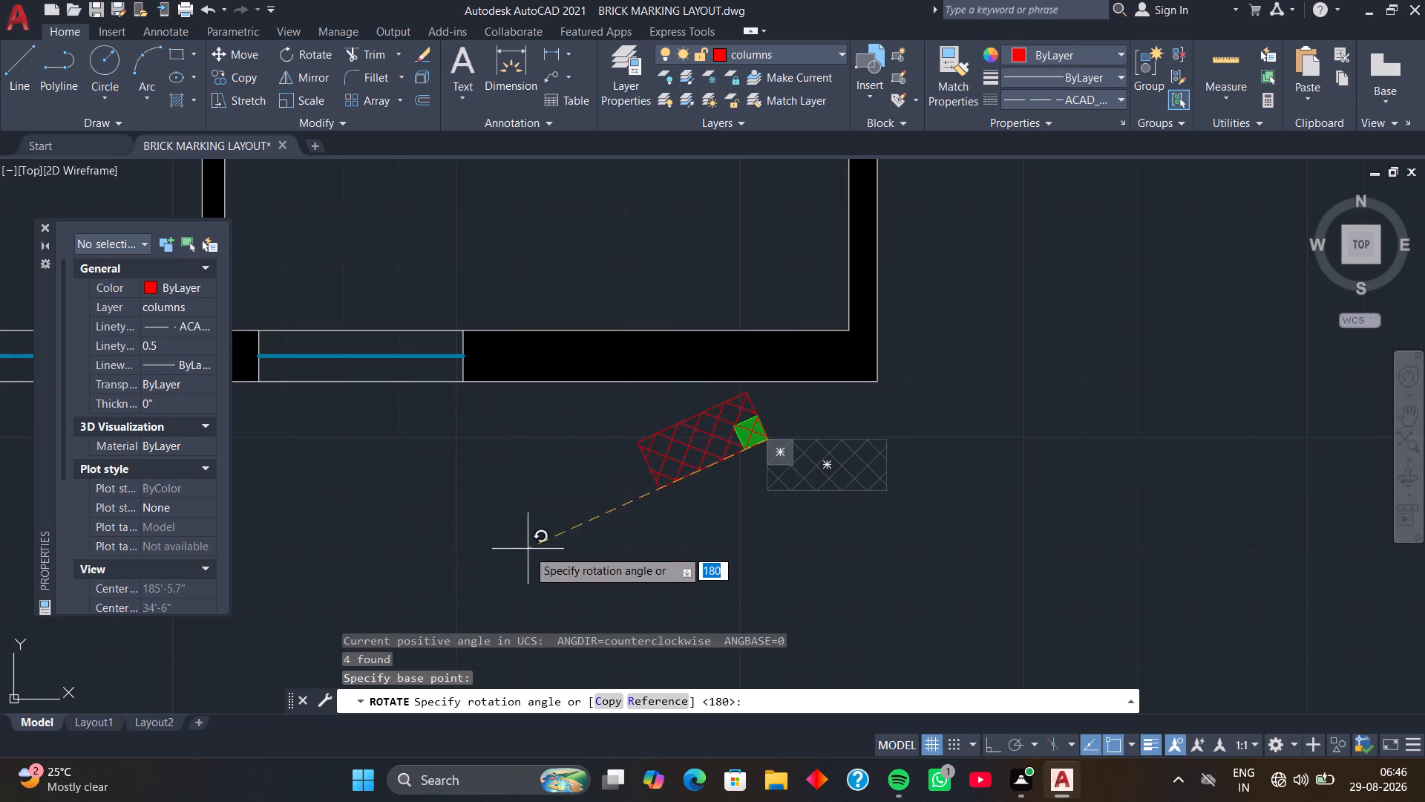
key("F8")
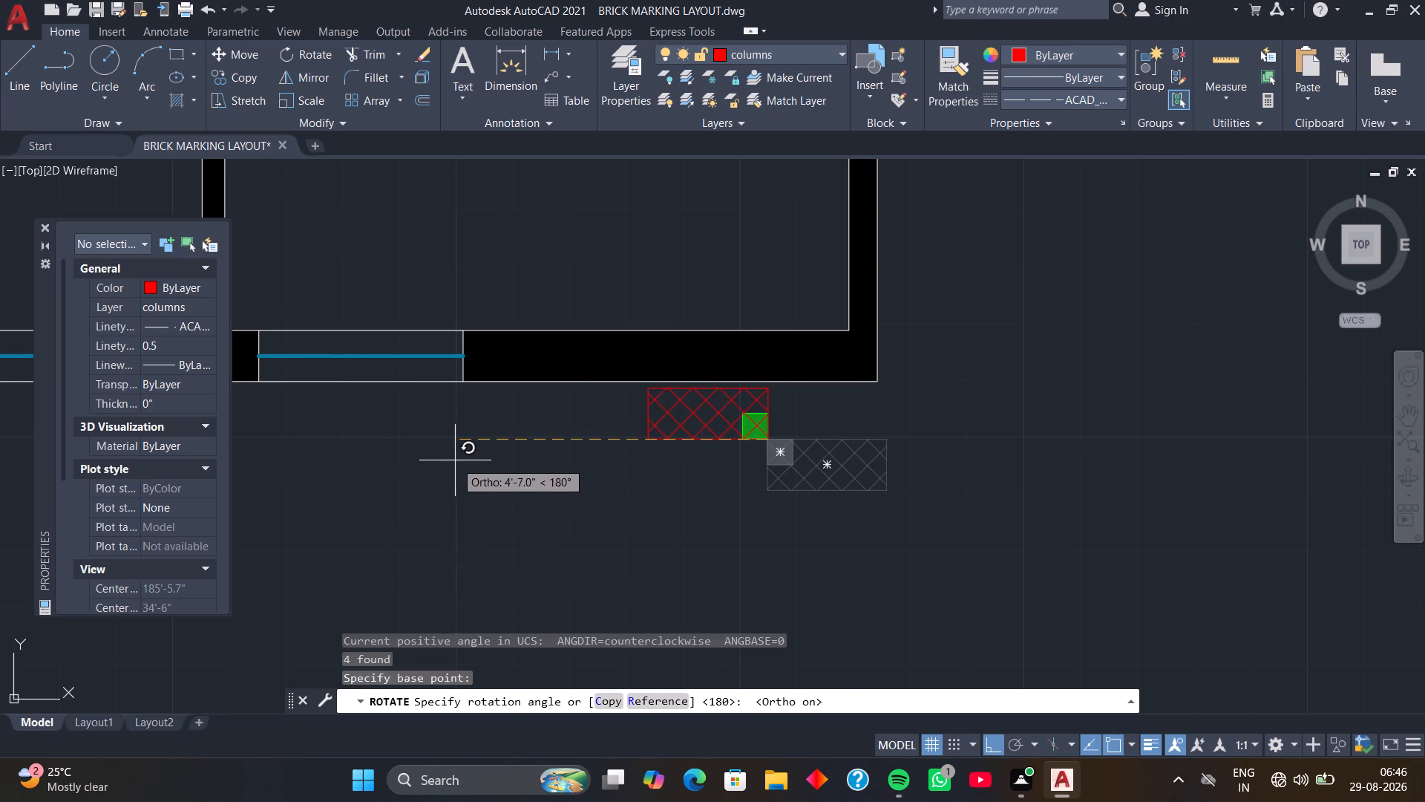
left_click(454, 460)
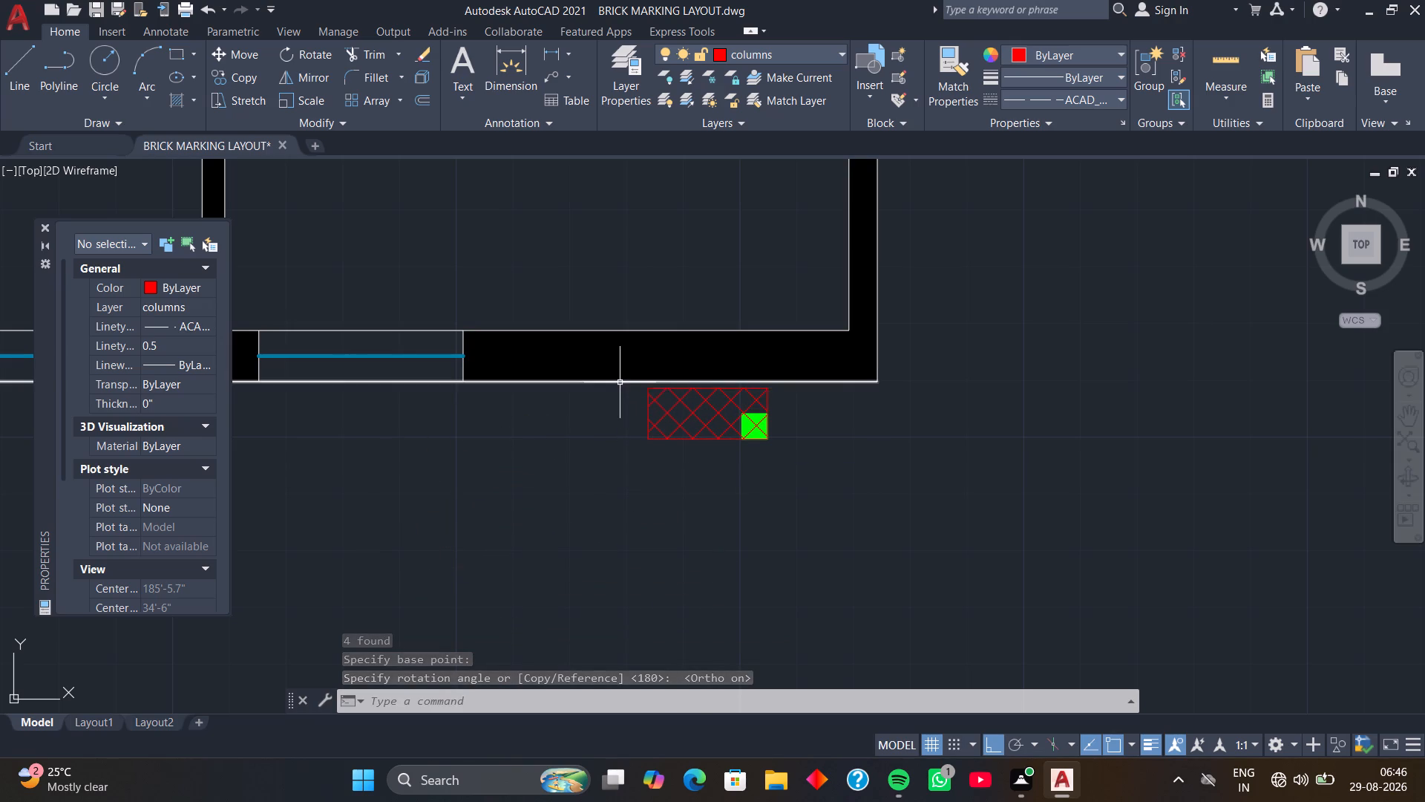
Move that column by its south-east corner onto the WALK IN south wall's outer face, just west of the east wall's inner face.
left_click(620, 386)
left_click(786, 483)
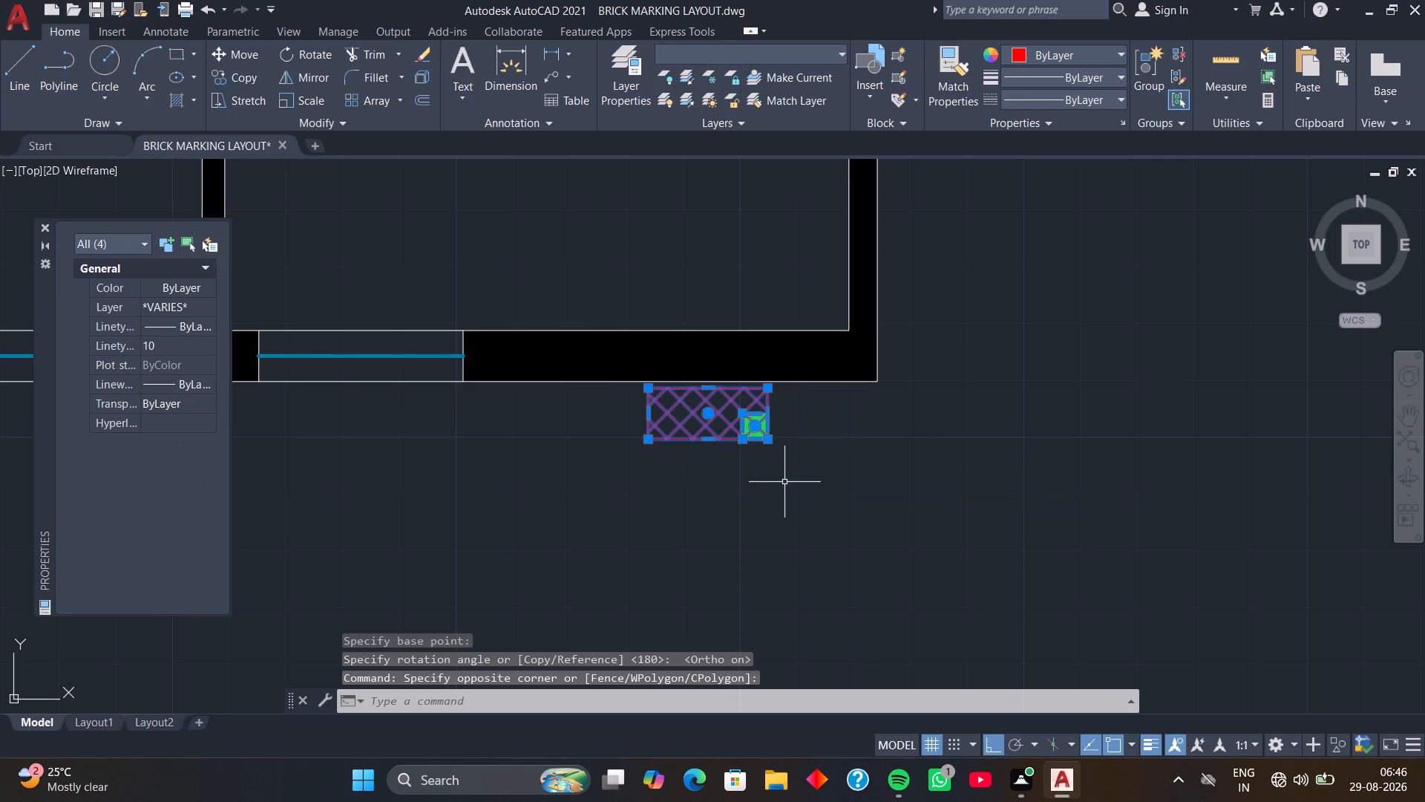
scroll(750, 440, "up", 1)
type("M")
key("space")
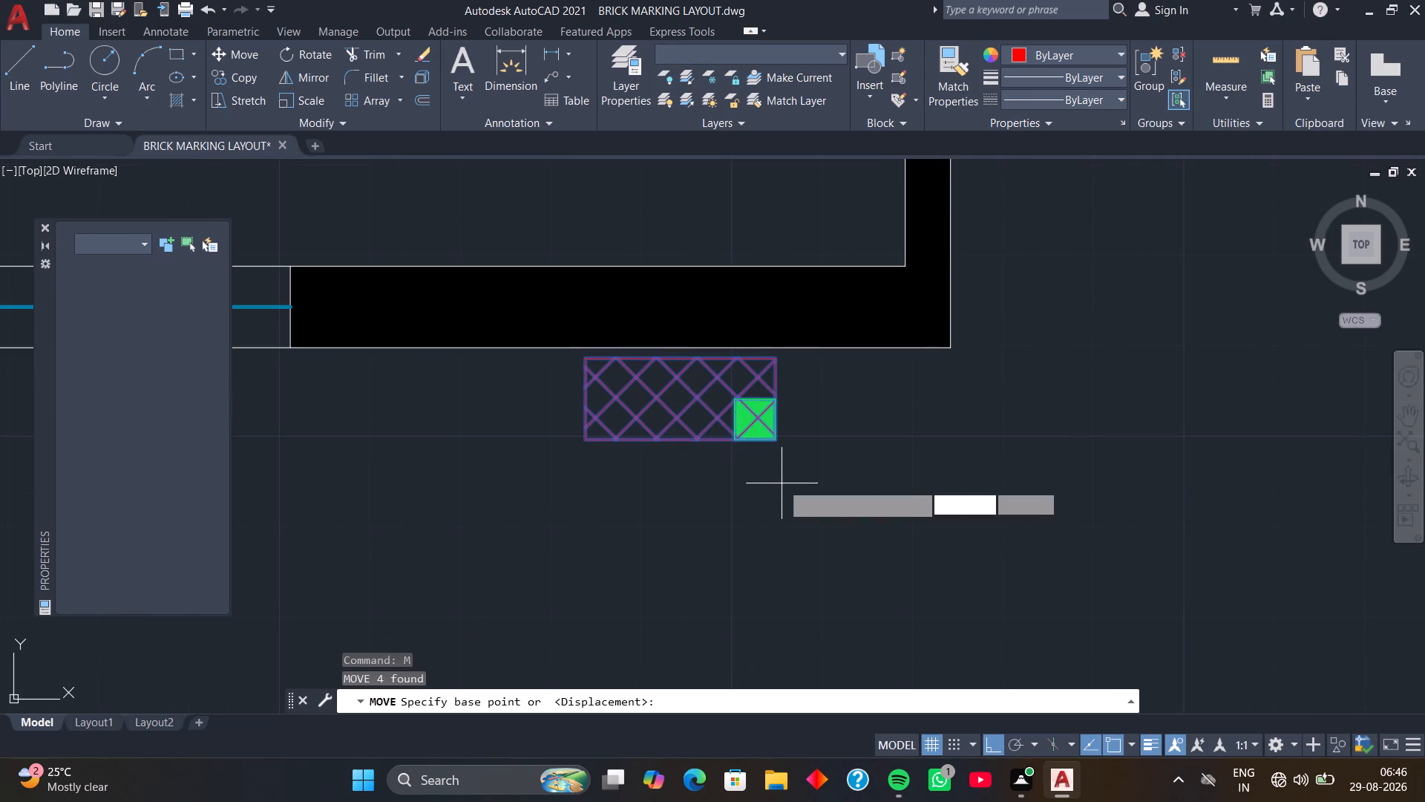
left_click(776, 440)
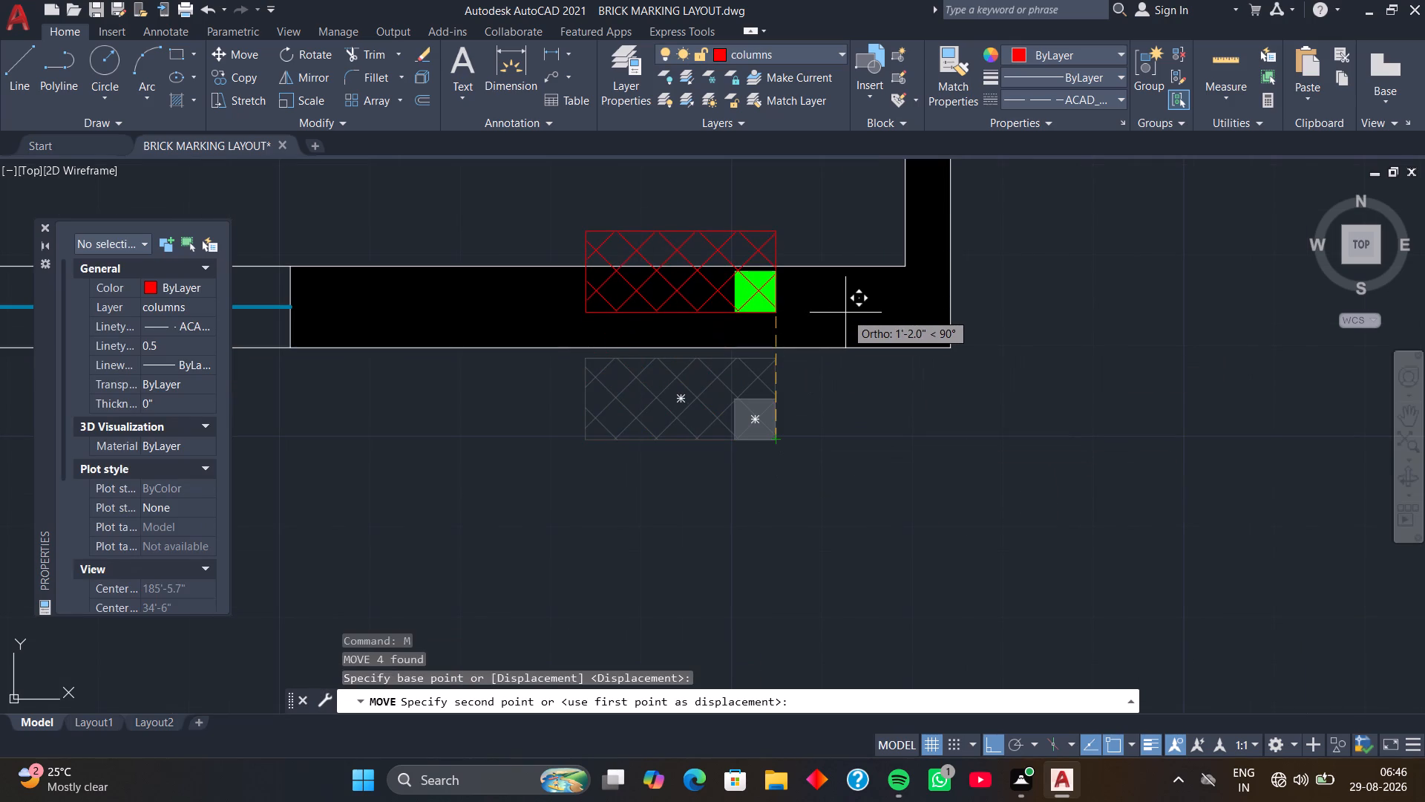
key("F8")
scroll(890, 348, "up", 1)
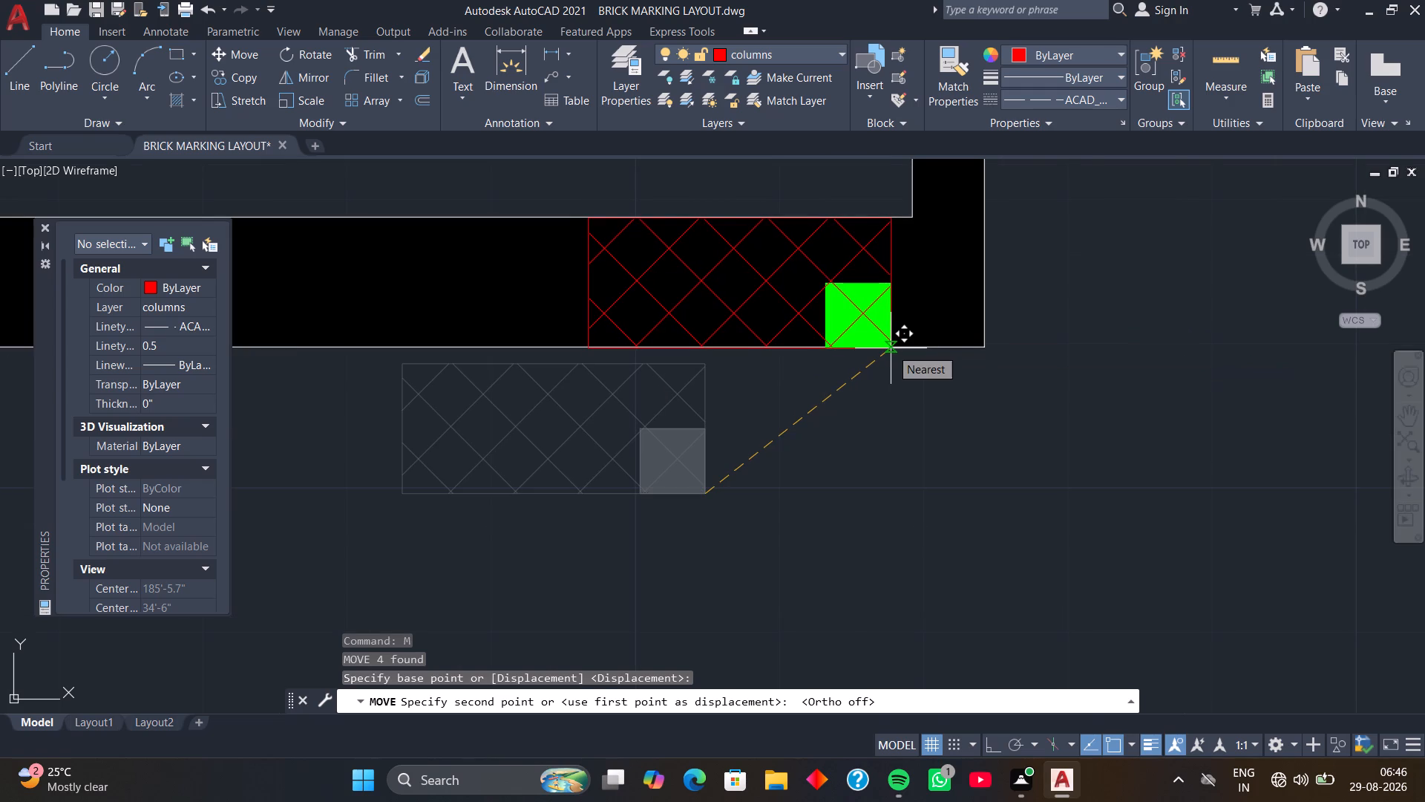
scroll(891, 348, "up", 1)
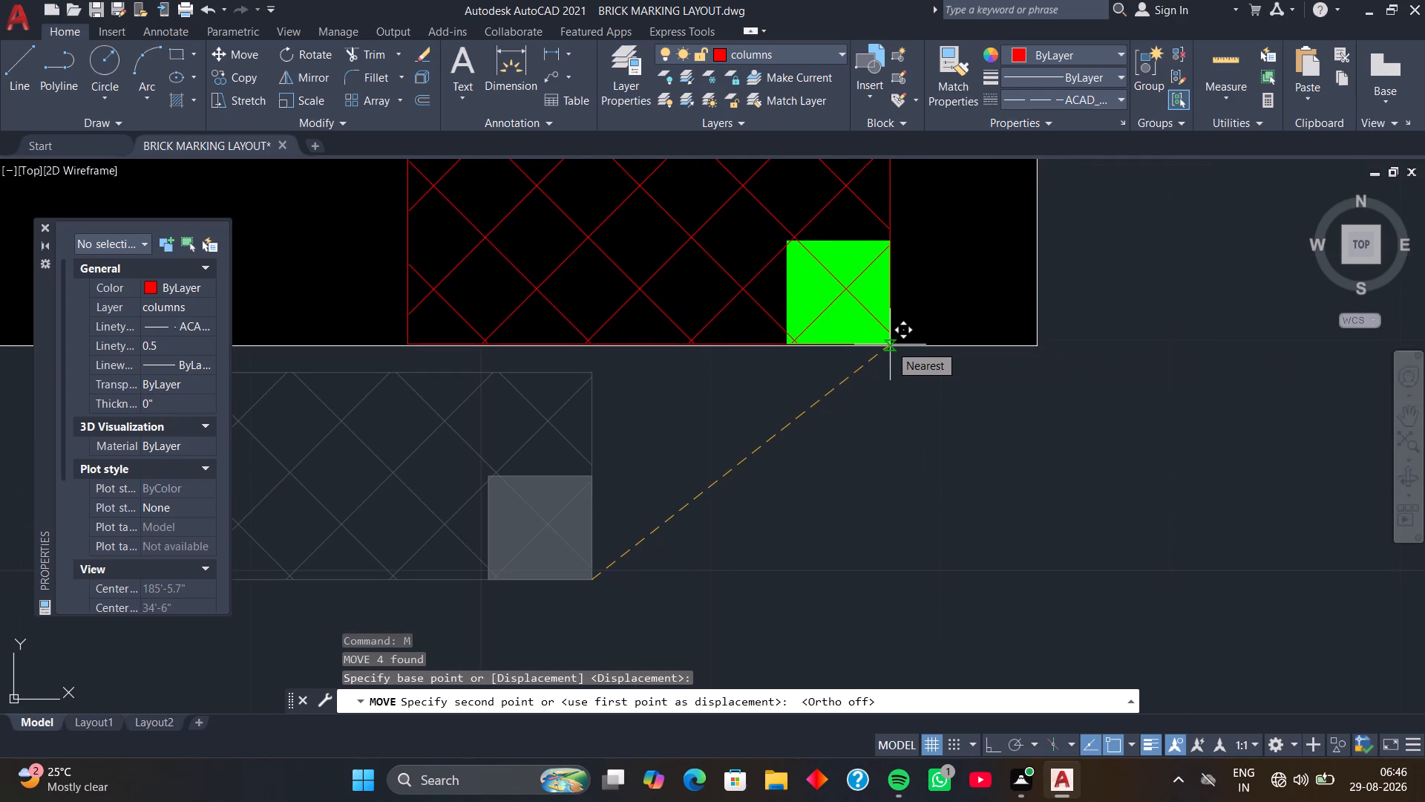
left_click(890, 347)
scroll(893, 404, "down", 4)
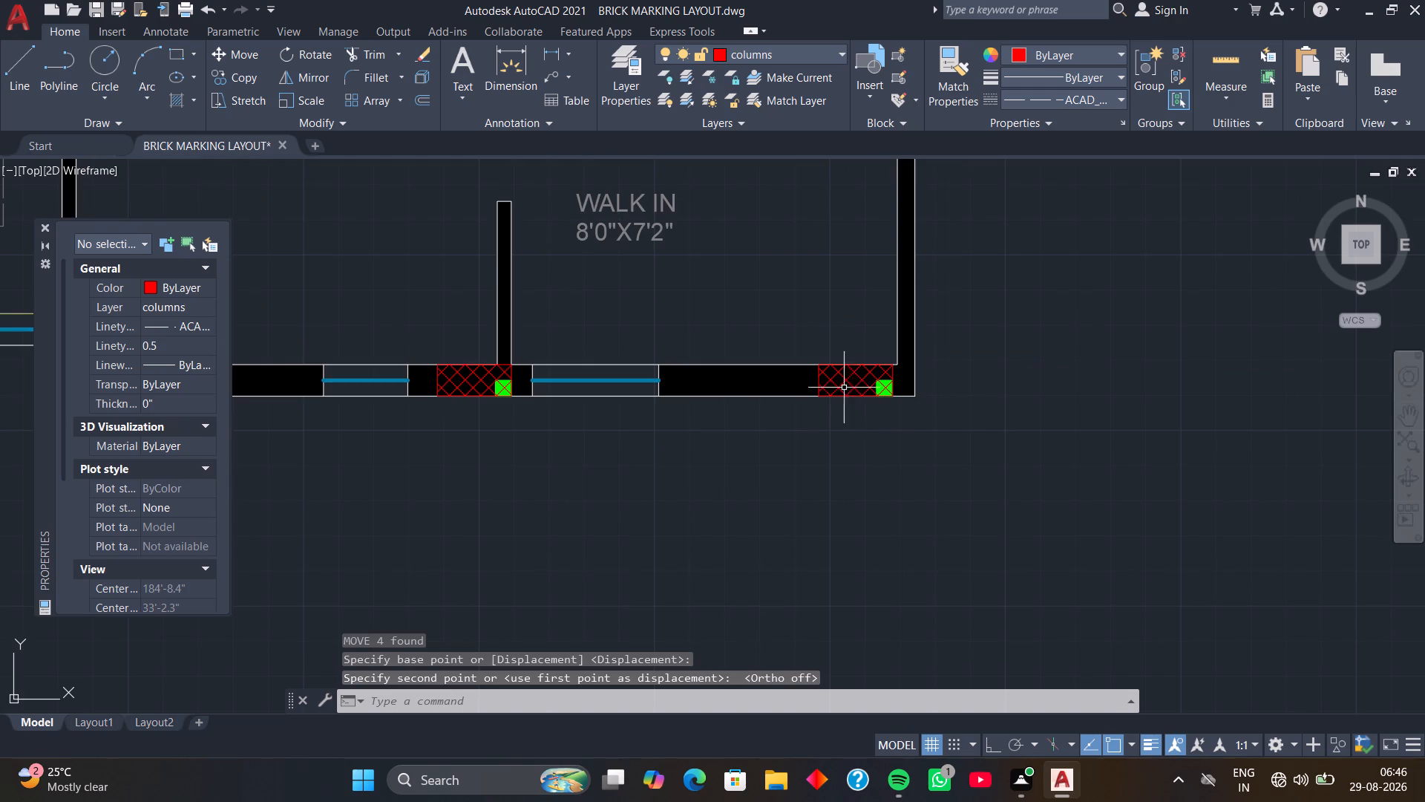
Rotate the column above the north-east corner of the BED ROOM 4 balcony by 180° about its own north-west corner.
middle_click_drag(818, 314, 888, 480)
scroll(889, 480, "down", 2)
middle_click_drag(859, 431, 905, 458)
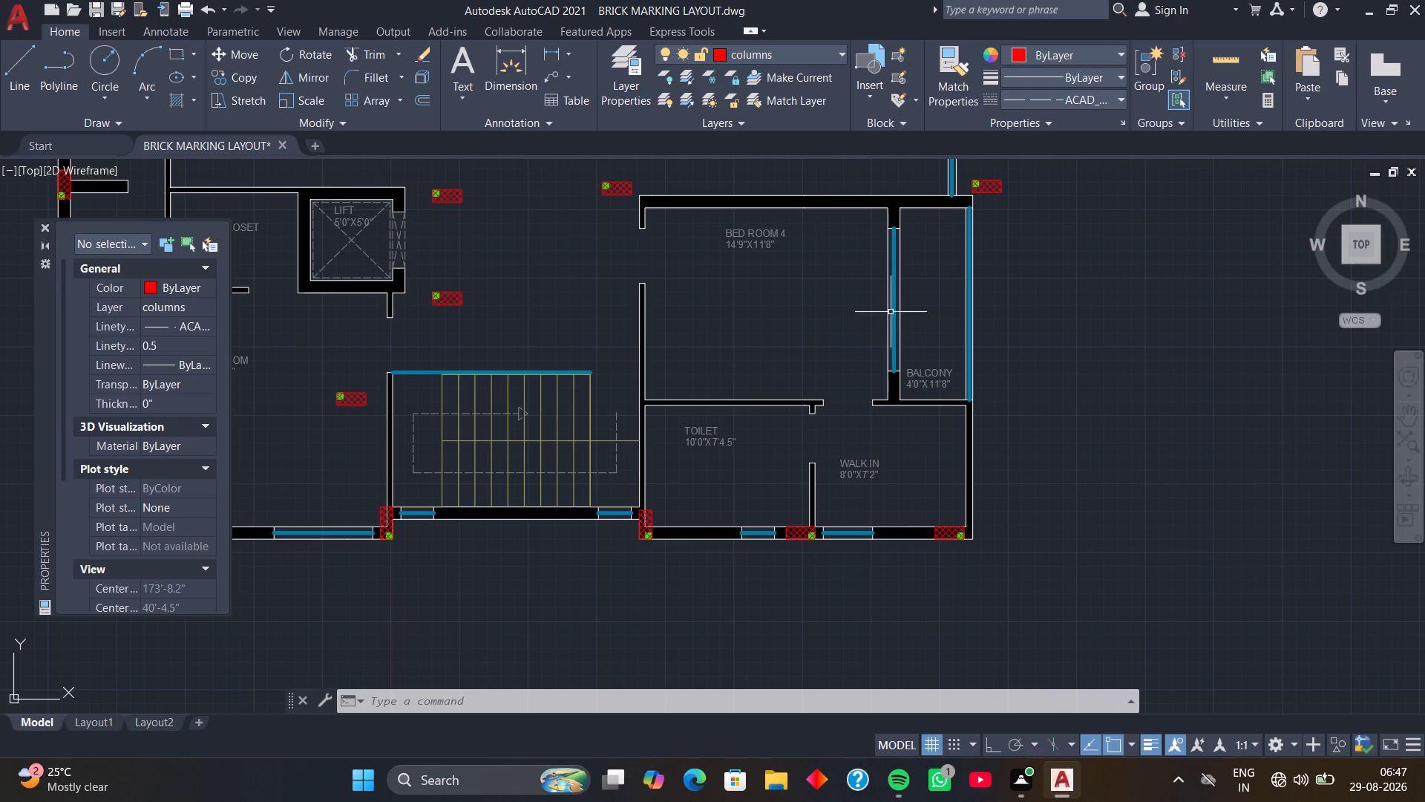
middle_click_drag(972, 215, 928, 480)
scroll(941, 395, "up", 3)
middle_click_drag(949, 485, 946, 480)
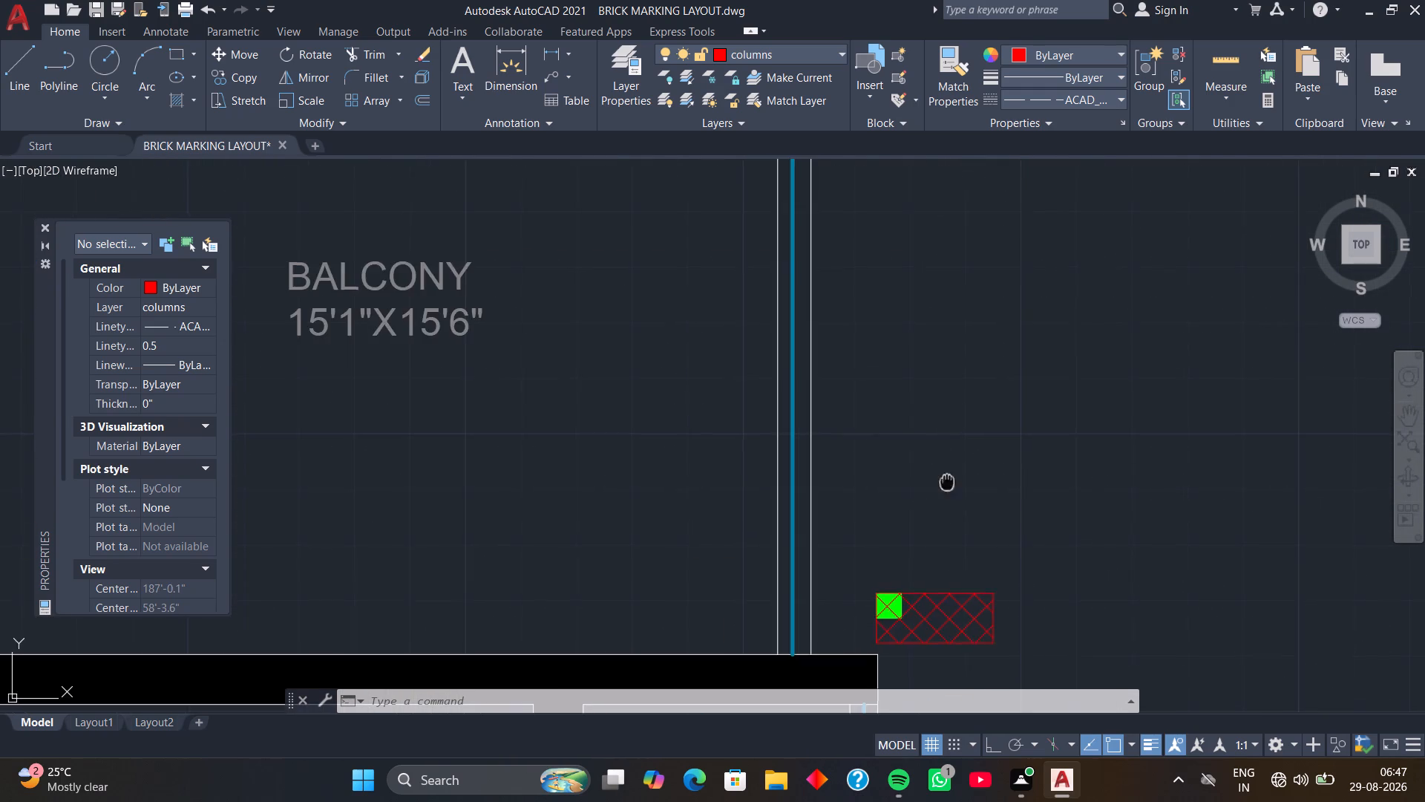
middle_click_drag(946, 480, 924, 310)
left_click(815, 385)
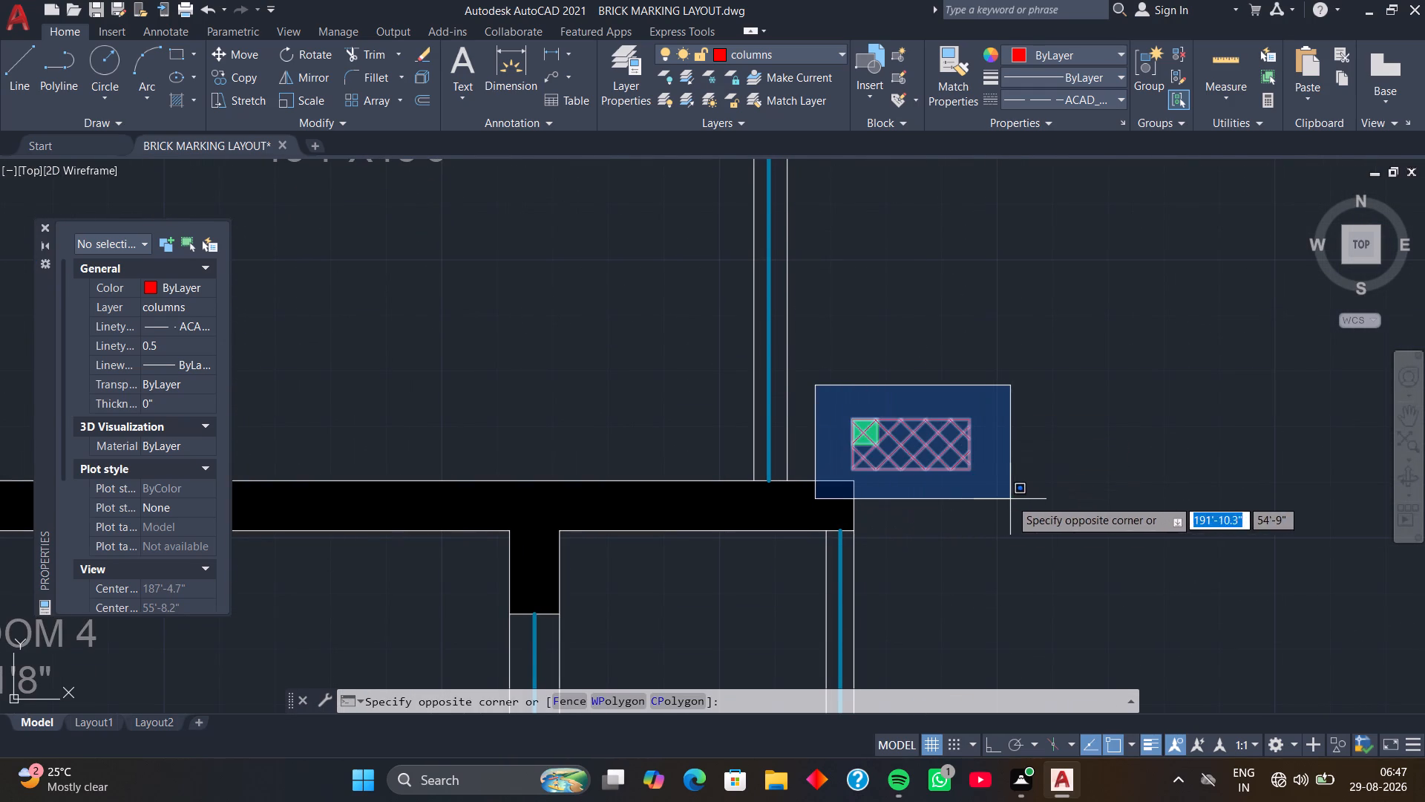
left_click(1010, 499)
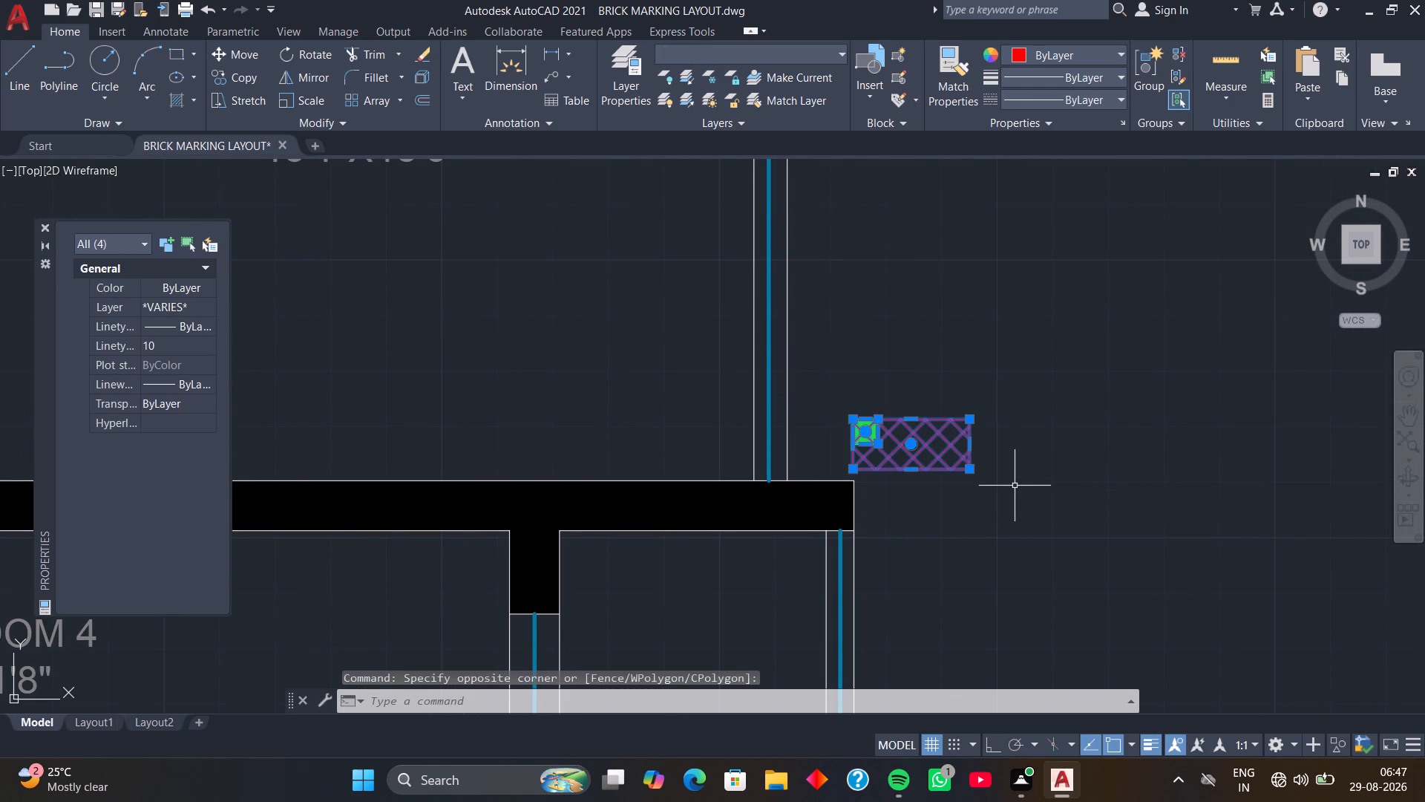
type("RO")
key("space")
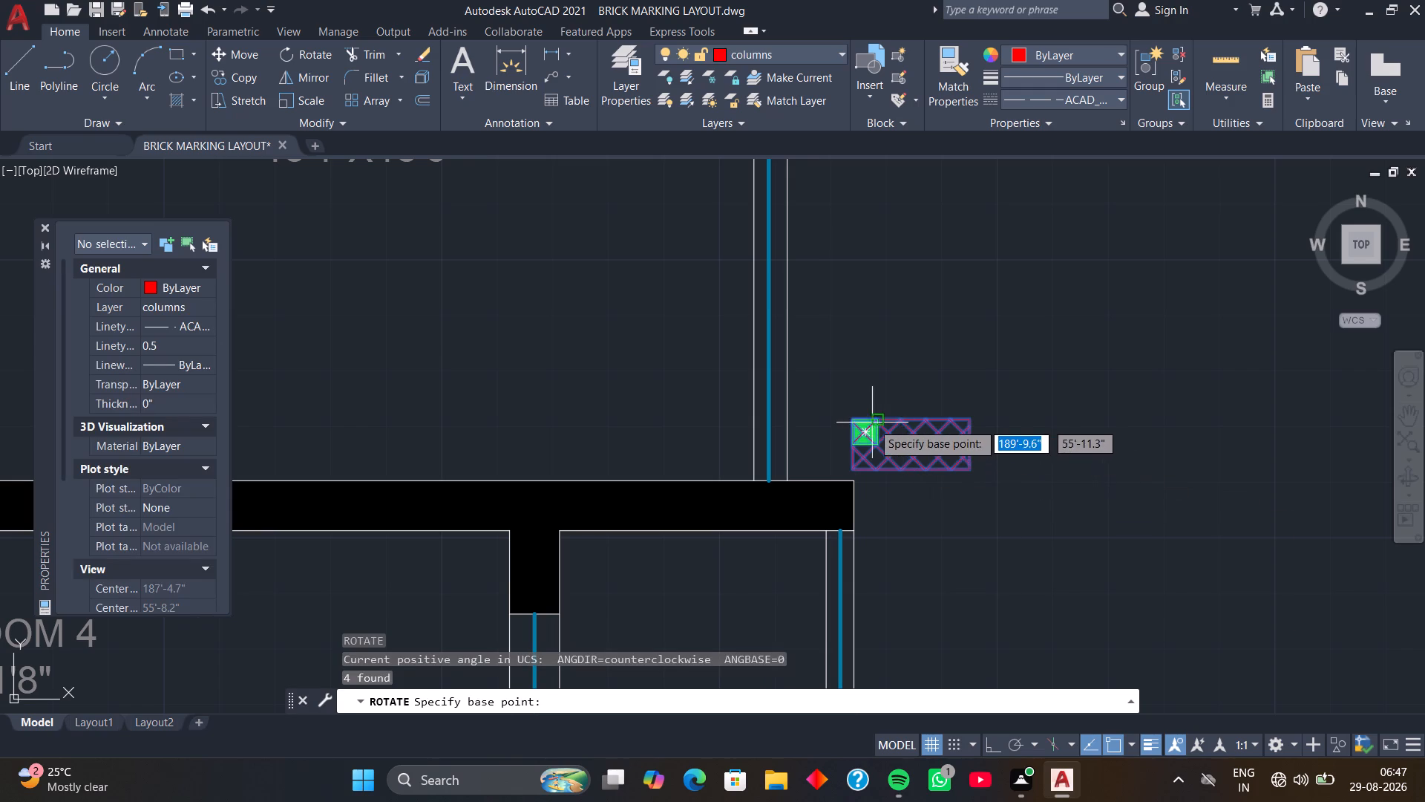
left_click(851, 424)
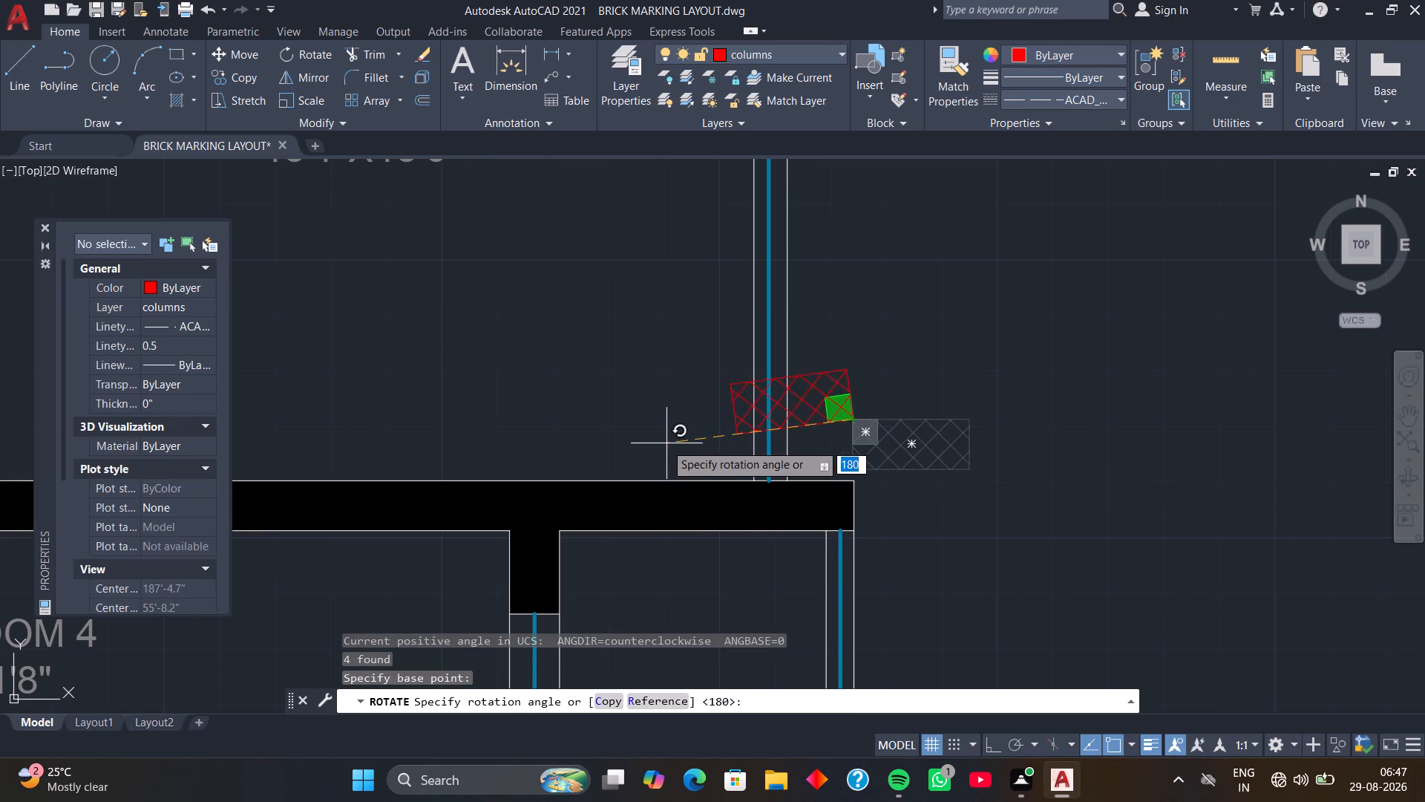
left_click(571, 413)
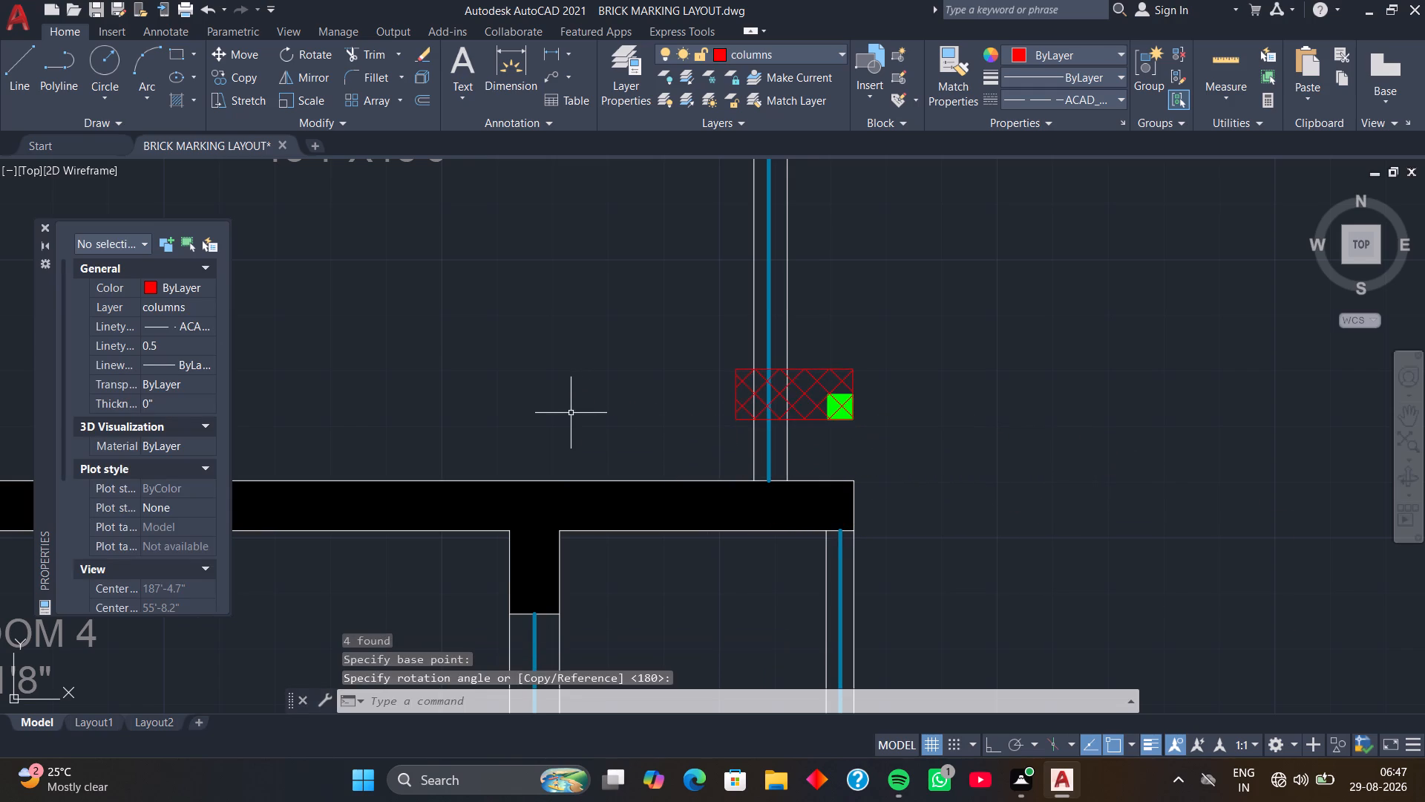
Move the rotated column by its south-east corner to clear space above BED ROOM 4's north wall, west of the large balcony's east glazing.
left_click(903, 333)
left_click(812, 431)
scroll(826, 434, "up", 3)
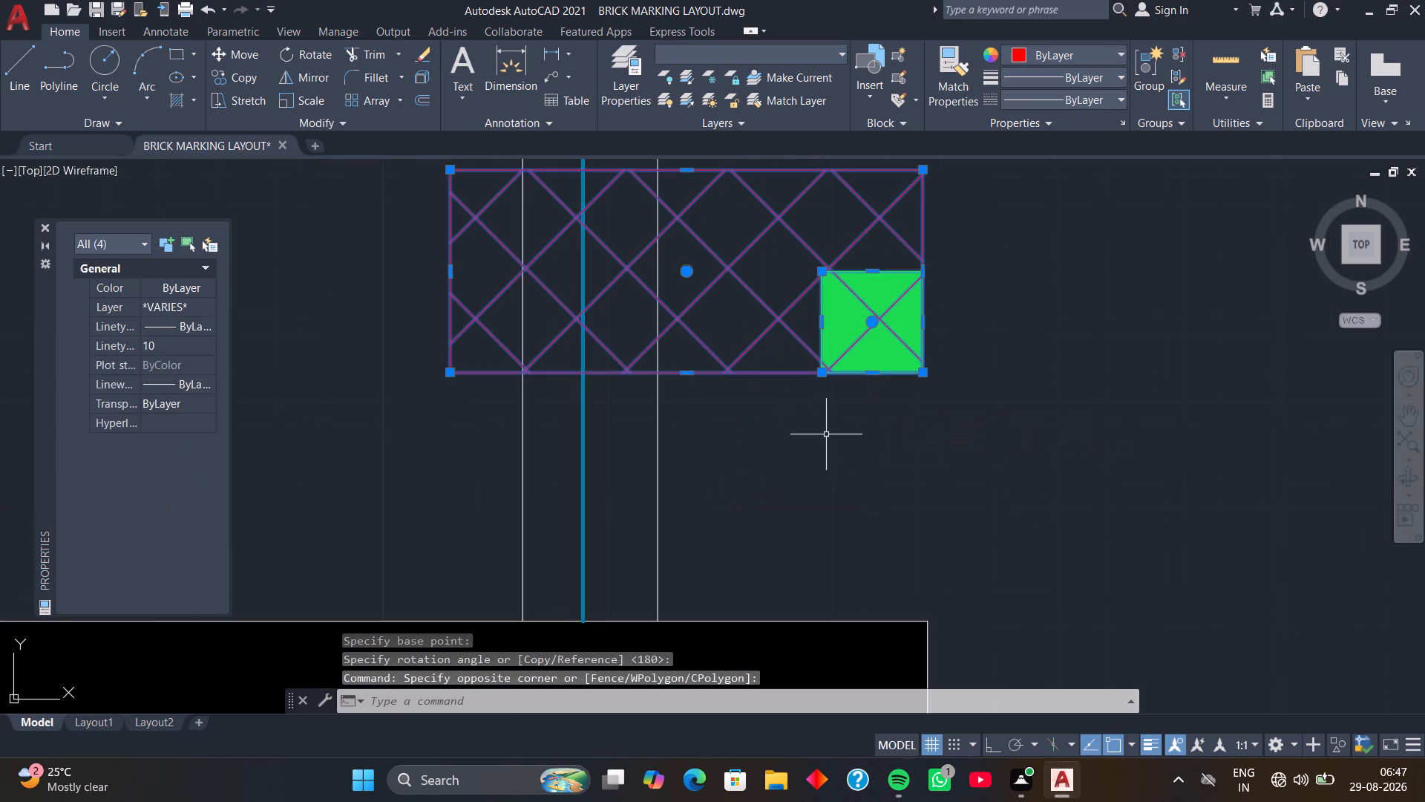
key("m")
key("space")
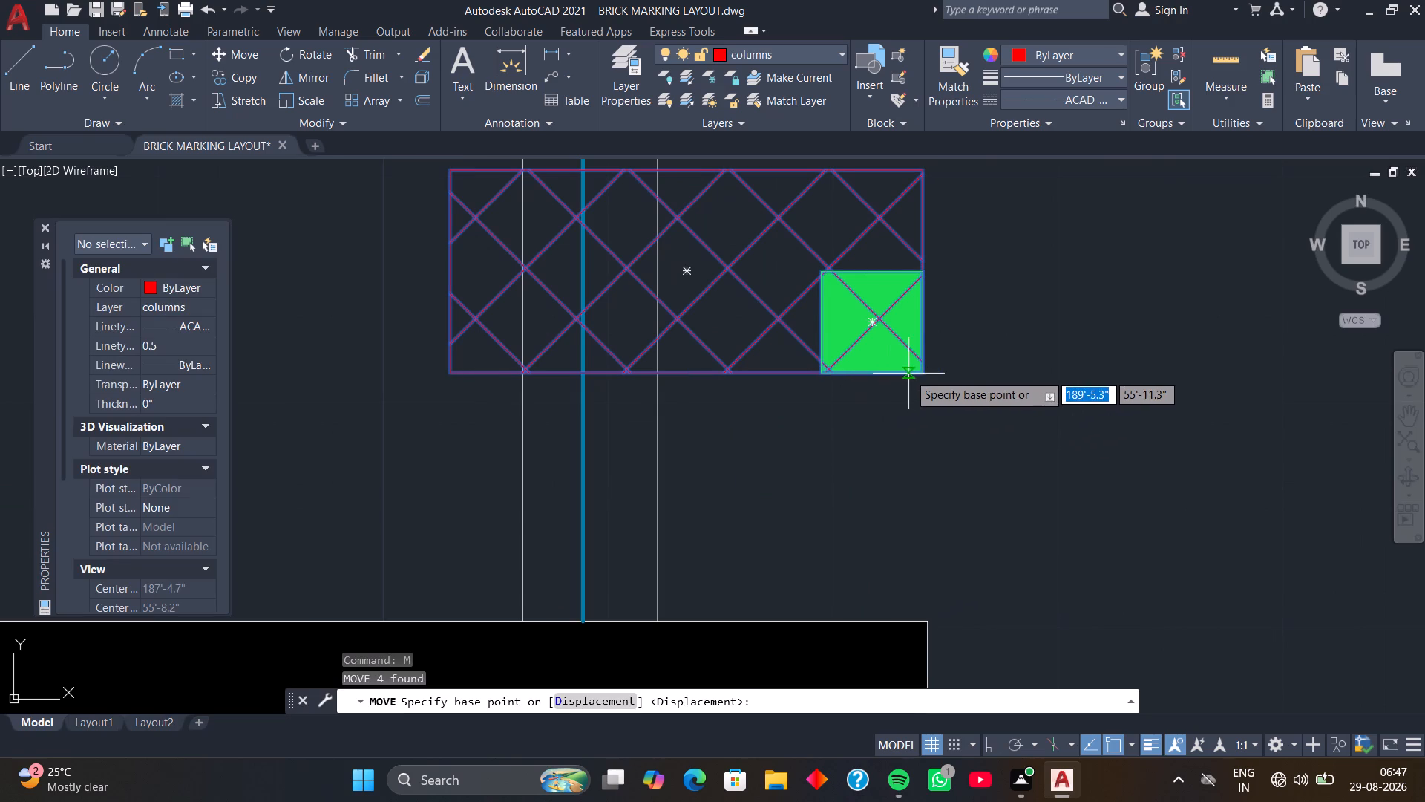
left_click(923, 374)
scroll(761, 463, "down", 3)
middle_click_drag(751, 491, 734, 351)
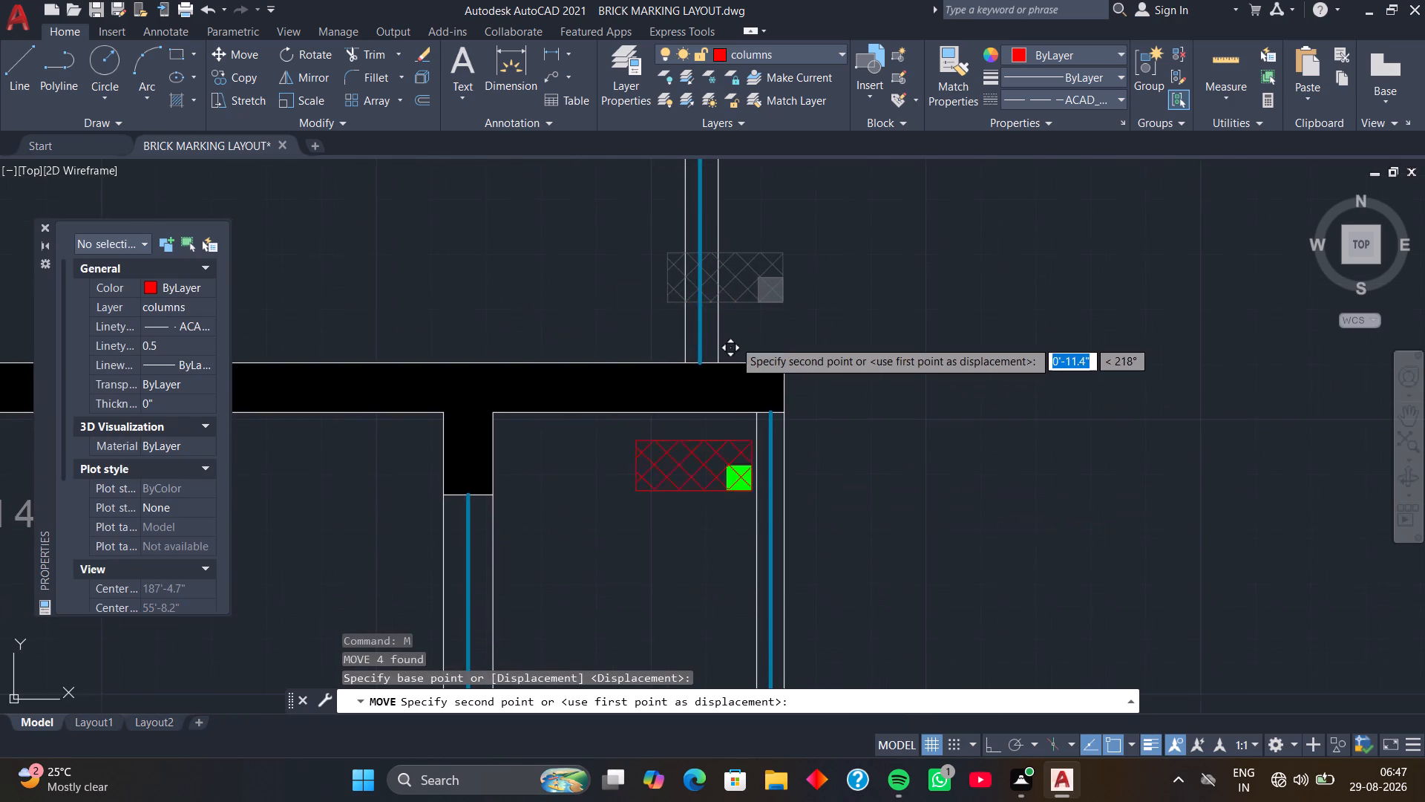
scroll(709, 369, "up", 1)
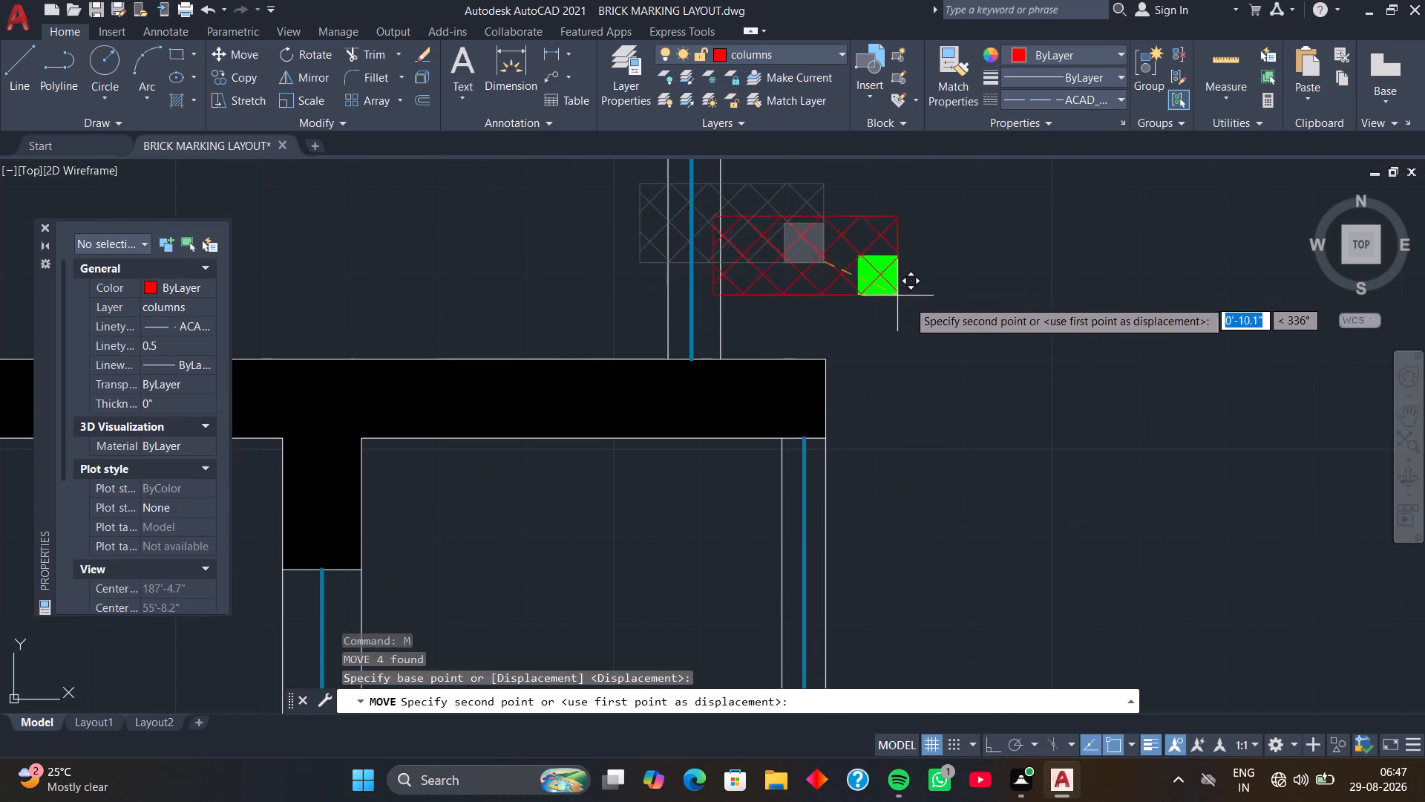
left_click(558, 316)
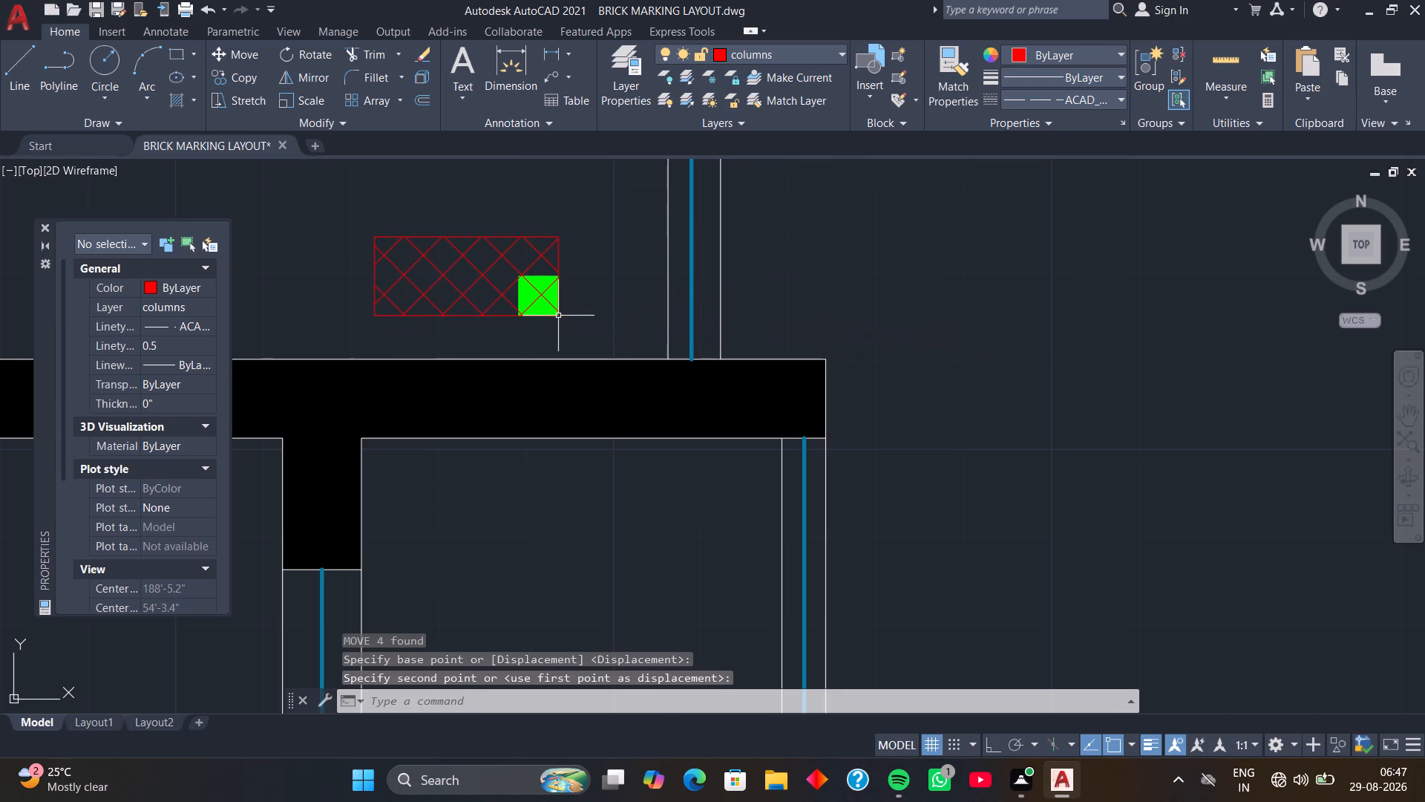
Mirror that column about an exactly horizontal line just above it, erasing the original.
scroll(603, 329, "down", 2)
middle_click_drag(603, 329, 684, 313)
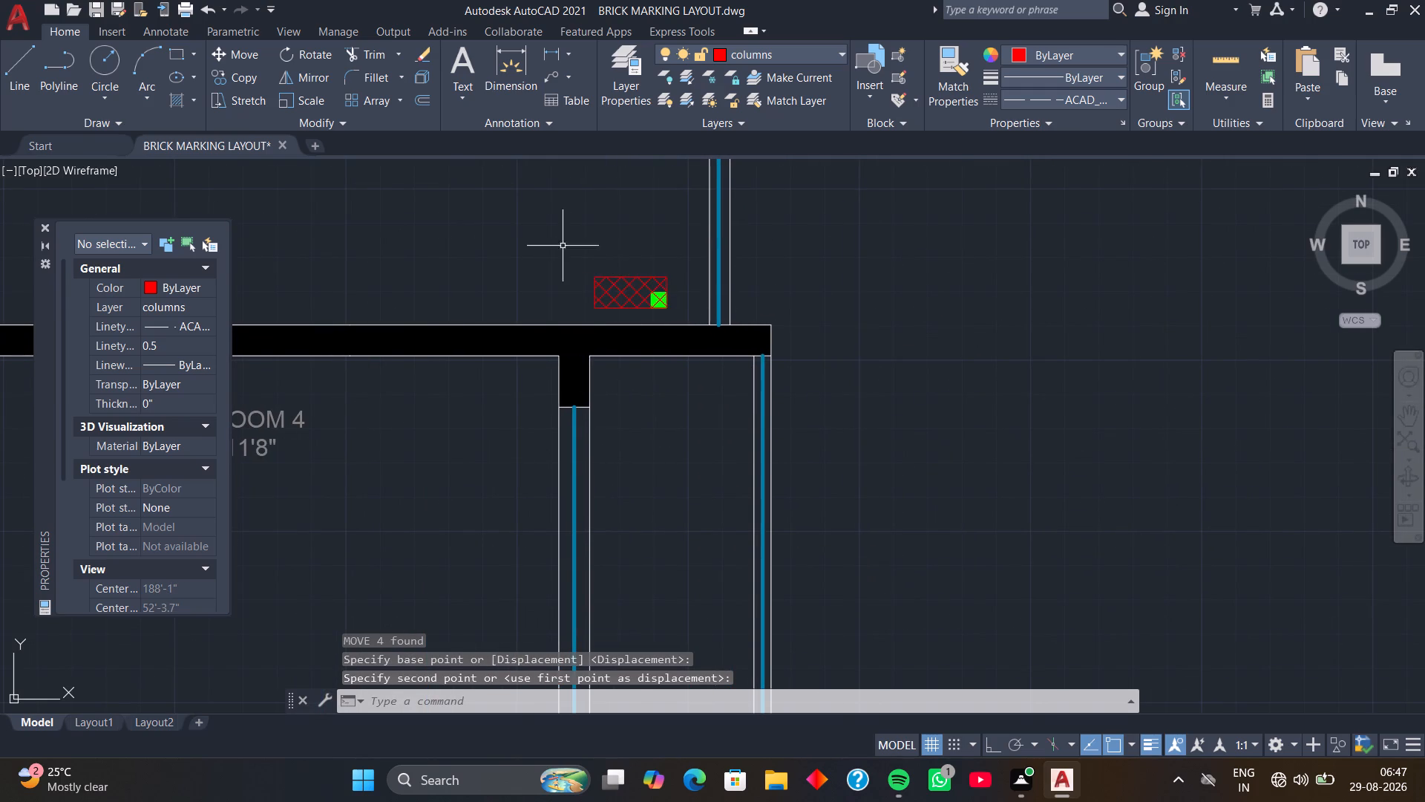
left_click(563, 245)
left_click(698, 322)
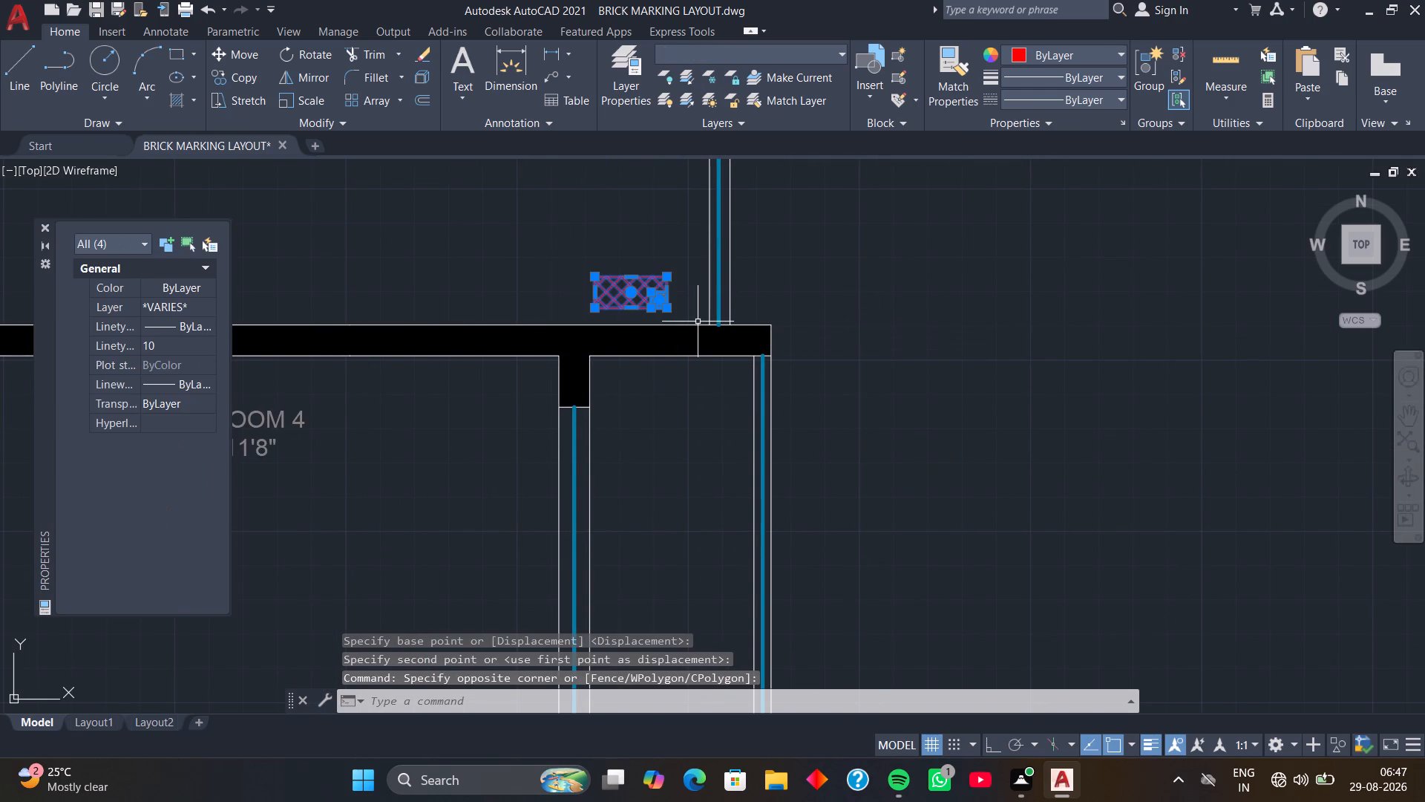
type("MI")
key("space")
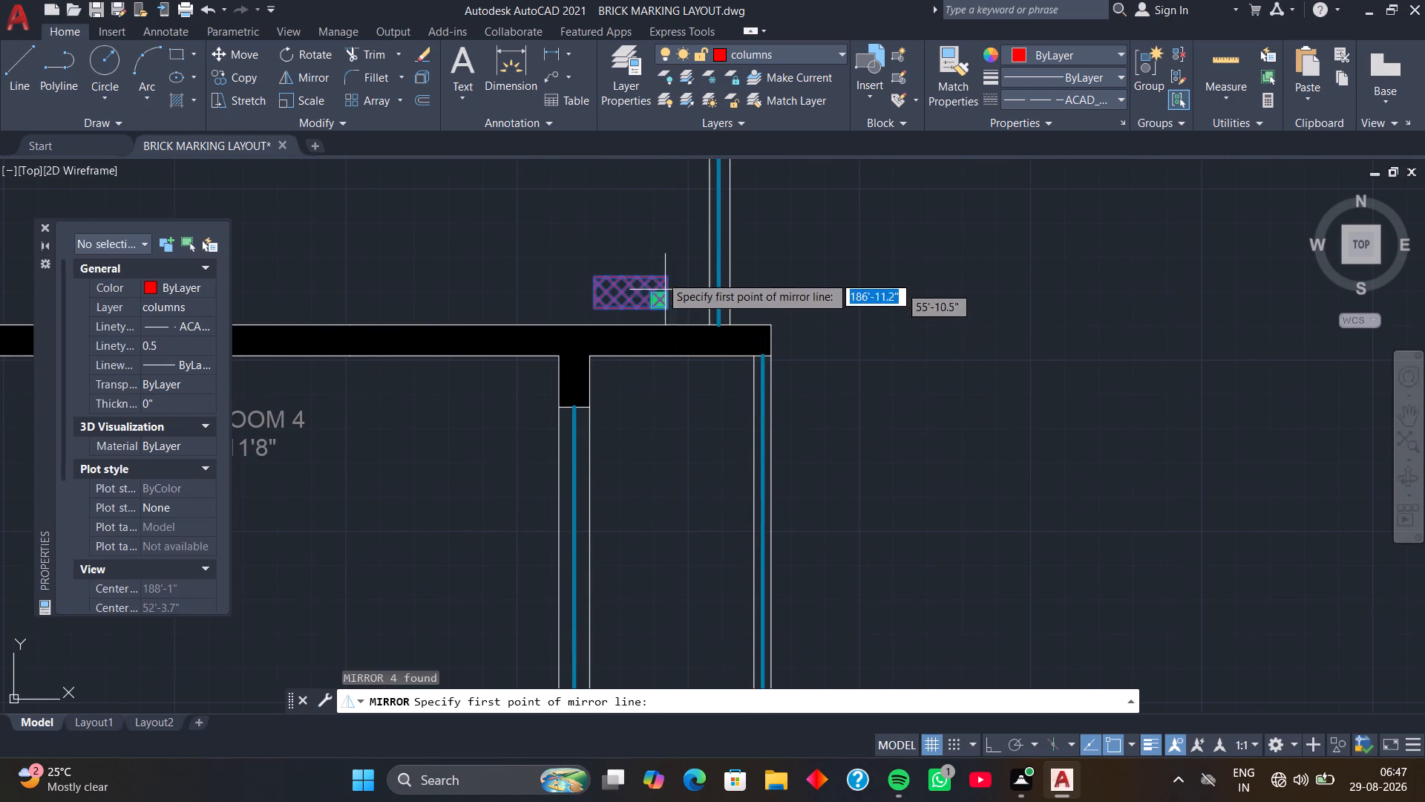
left_click(684, 255)
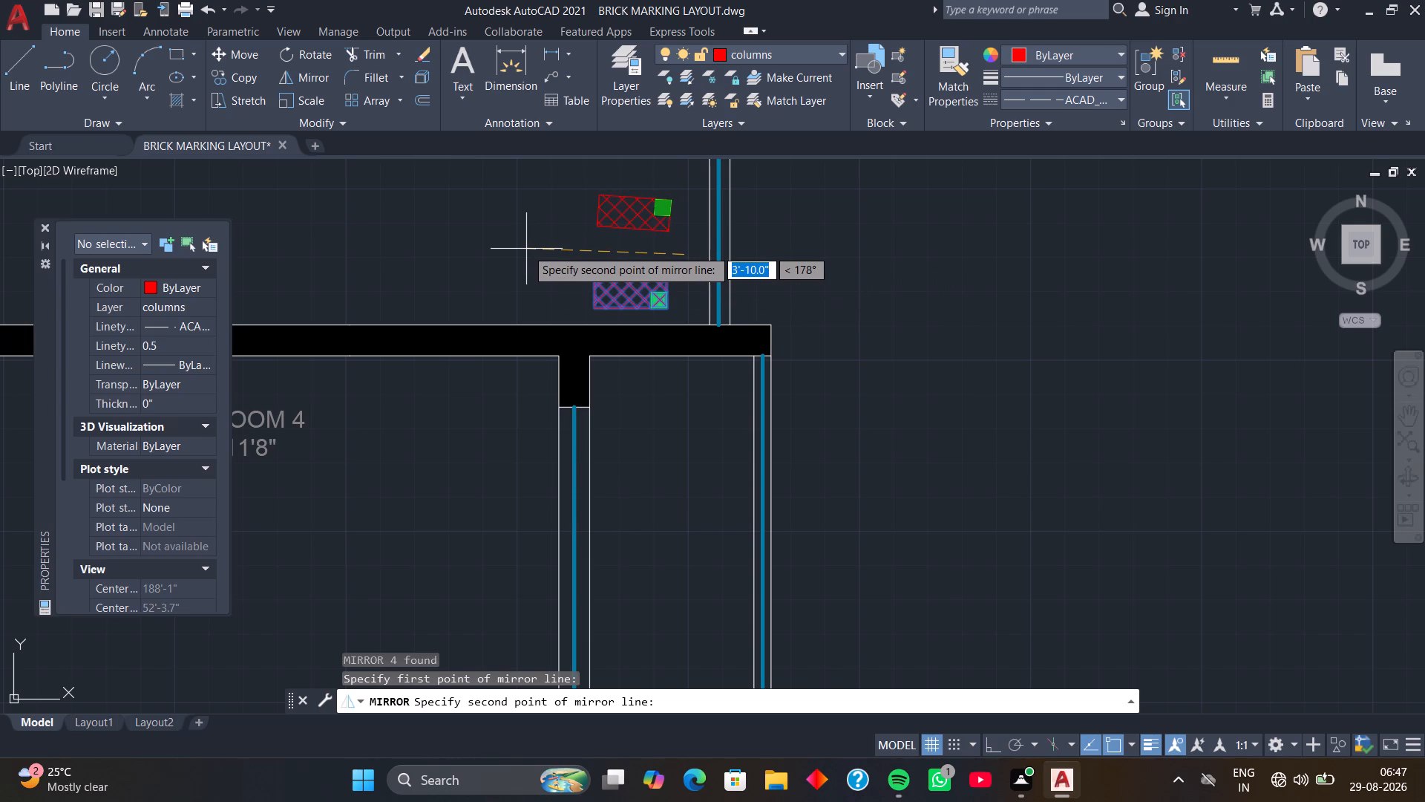
key("F8")
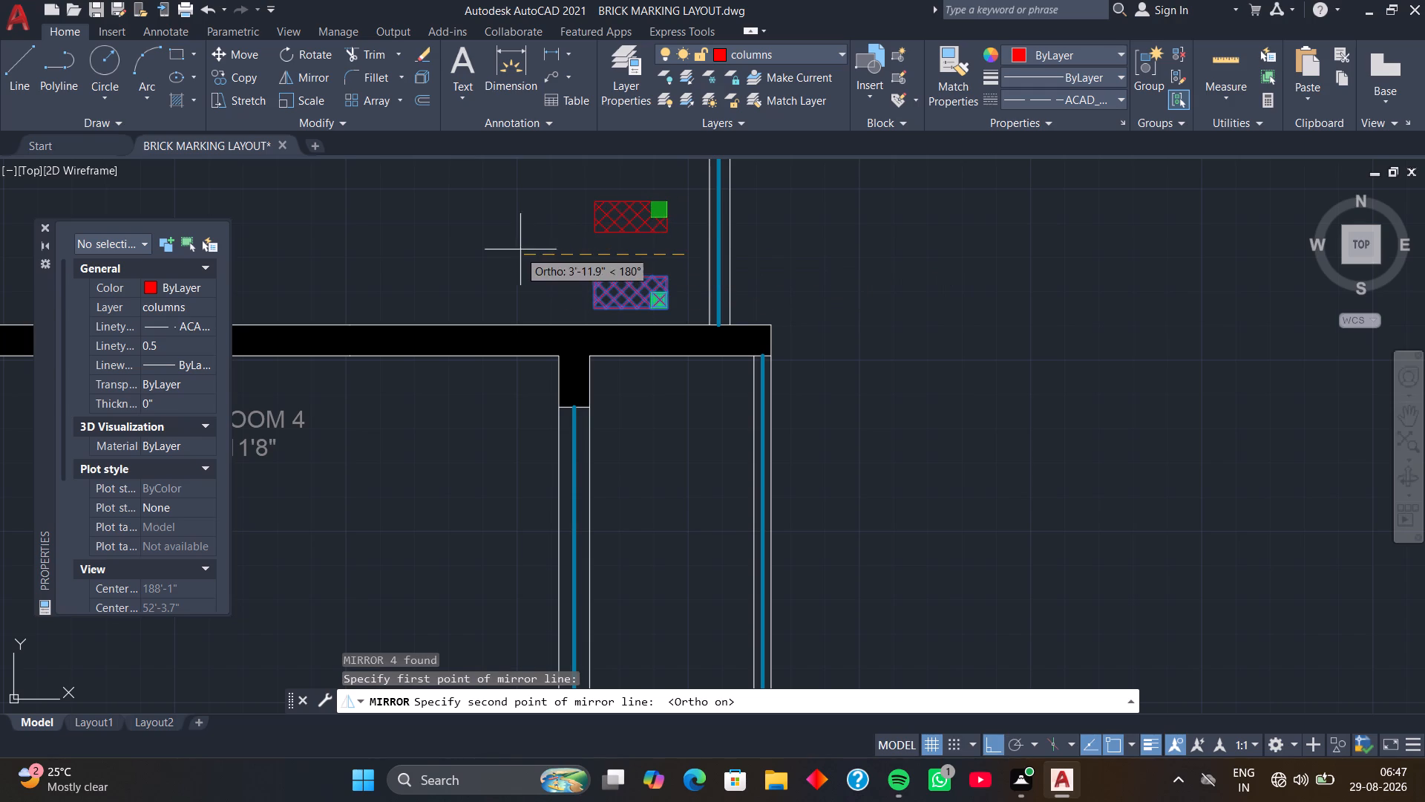
left_click(490, 255)
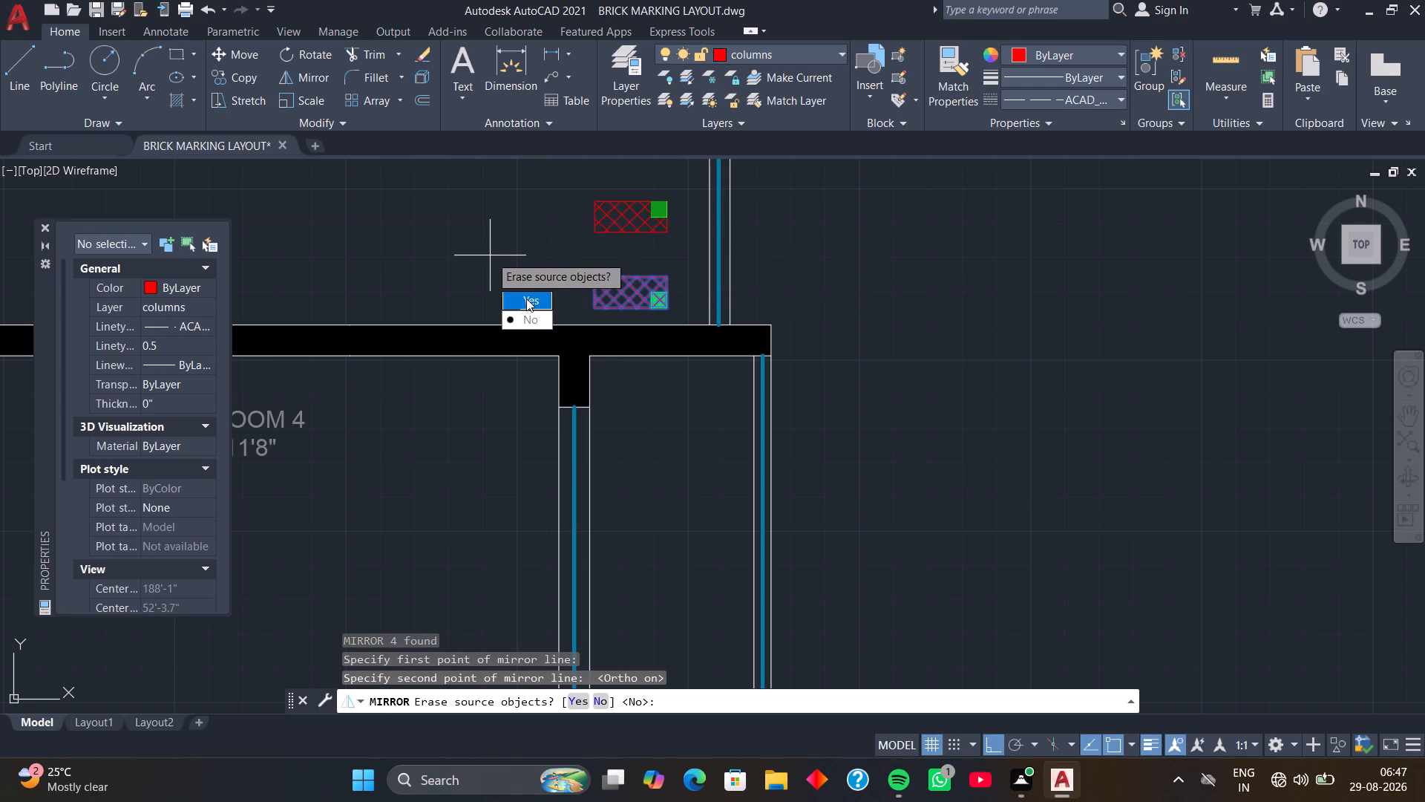
left_click_drag(526, 299, 490, 255)
Move the mirrored column by its north-east corner to where the large balcony's east glazing wall's outer face meets BED ROOM 4's north wall.
left_click(548, 178)
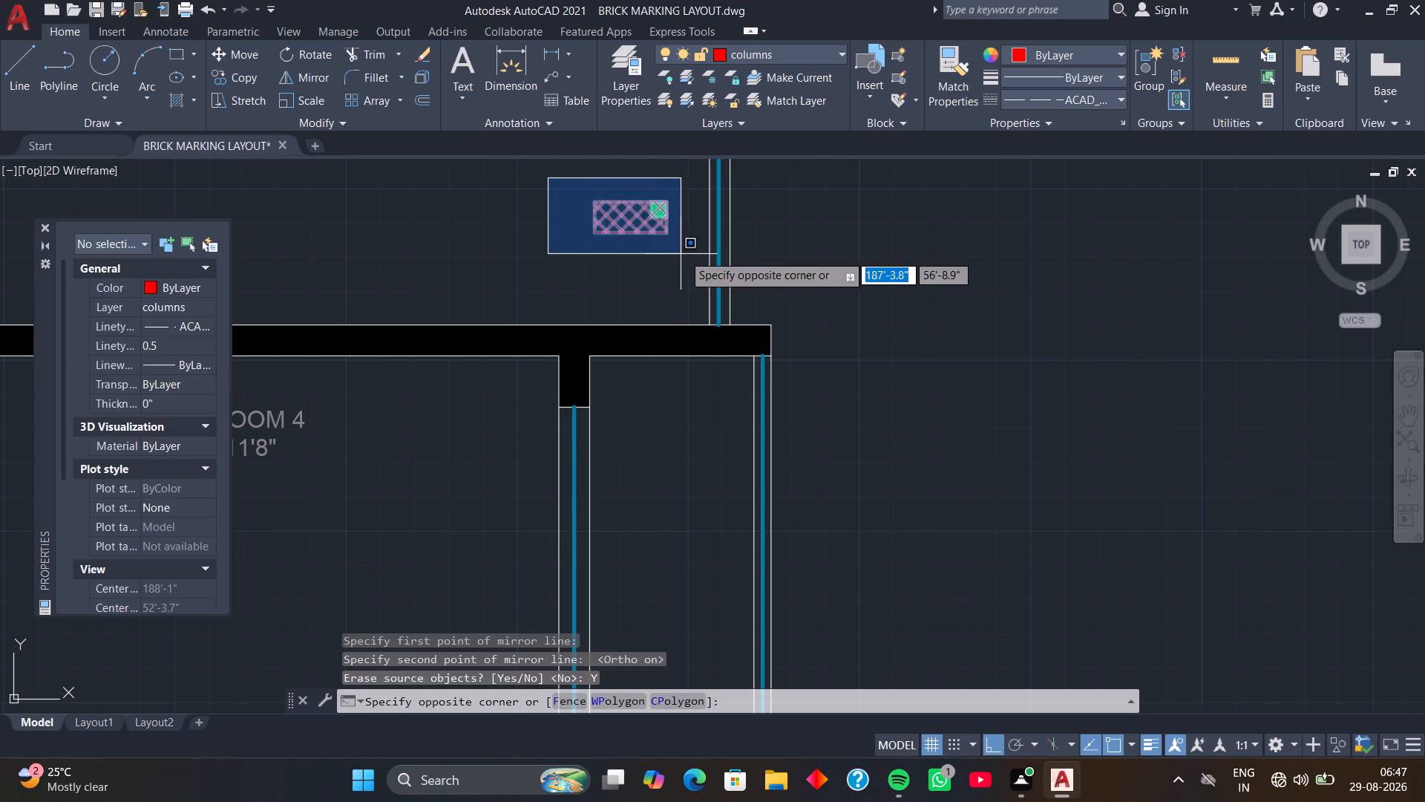
left_click(685, 255)
type("M")
key("space")
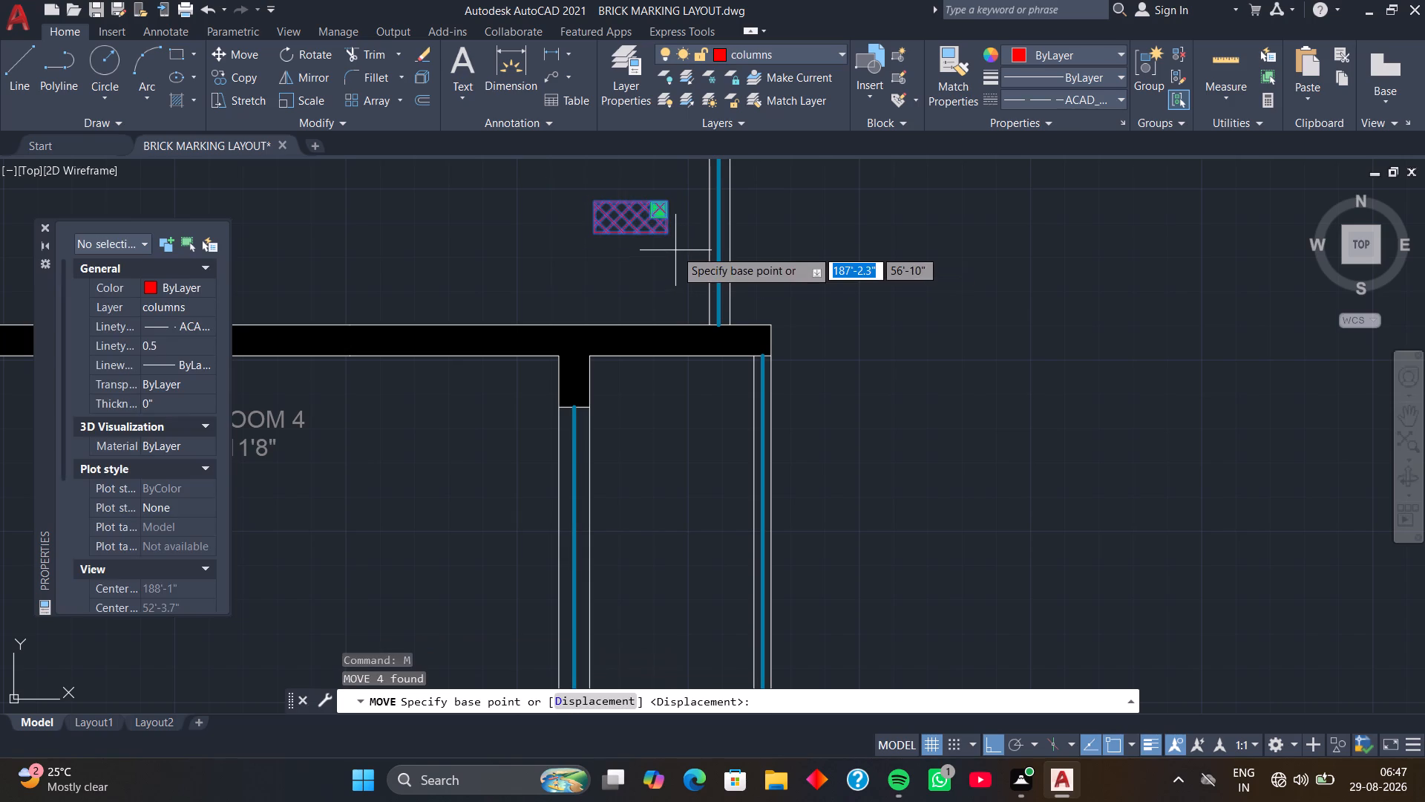
scroll(675, 236, "up", 2)
middle_click_drag(758, 381, 767, 402)
middle_click_drag(672, 281, 699, 365)
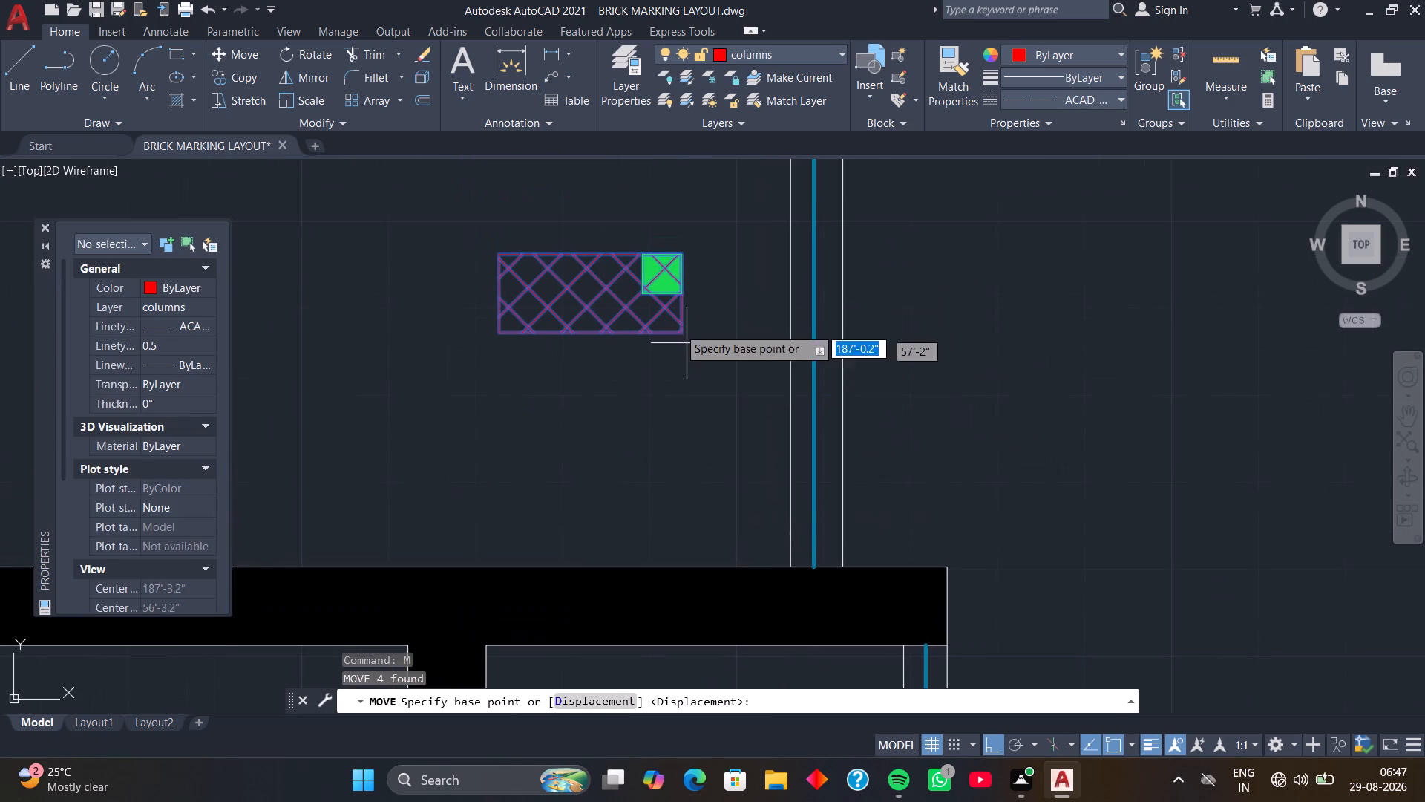
left_click(680, 250)
middle_click_drag(740, 391, 709, 319)
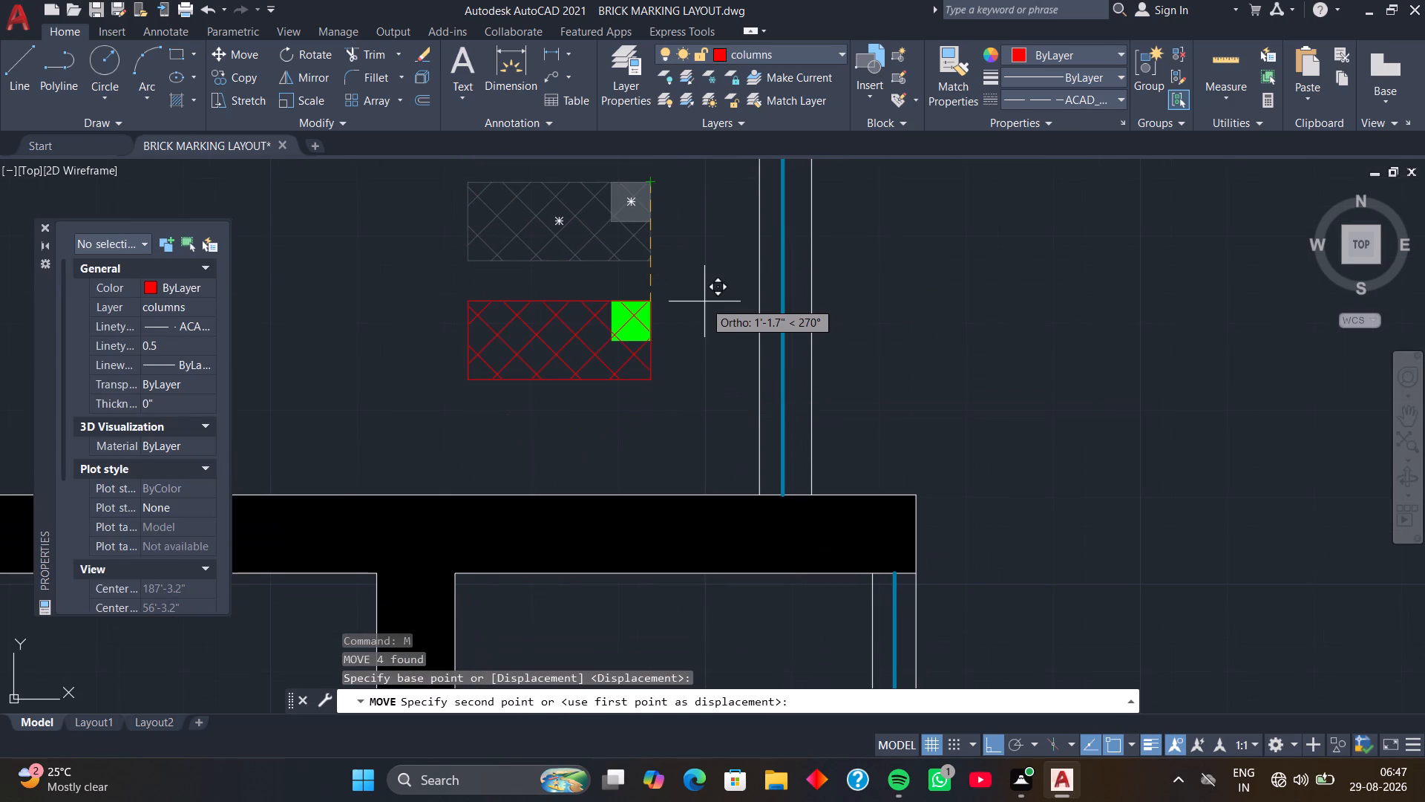
key("F8")
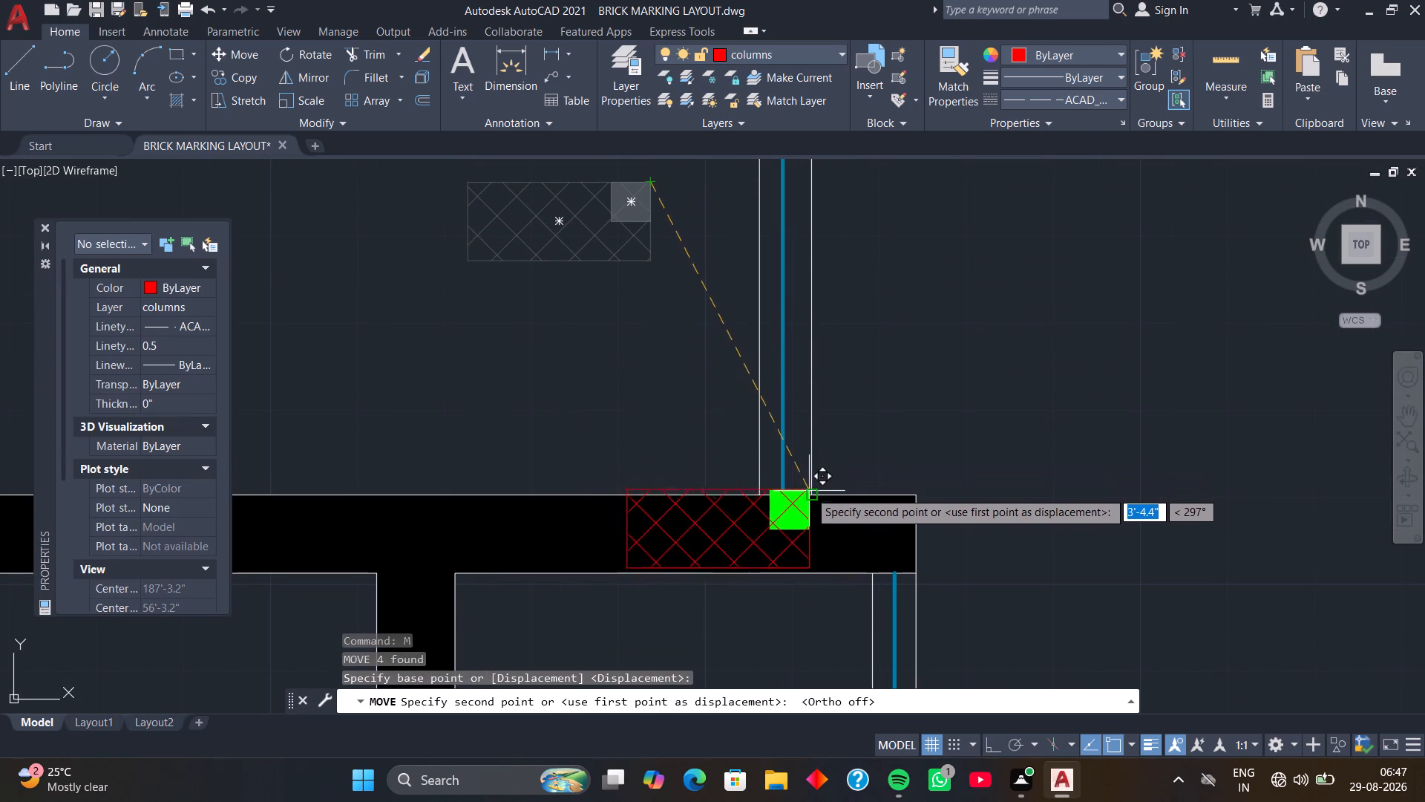
left_click(811, 498)
Move the column just north-west of BED ROOM 4 by its north-west corner onto the outer north-west corner of BED ROOM 4's walls.
scroll(678, 428, "down", 3)
middle_click_drag(661, 449, 854, 368)
middle_click_drag(566, 431, 850, 408)
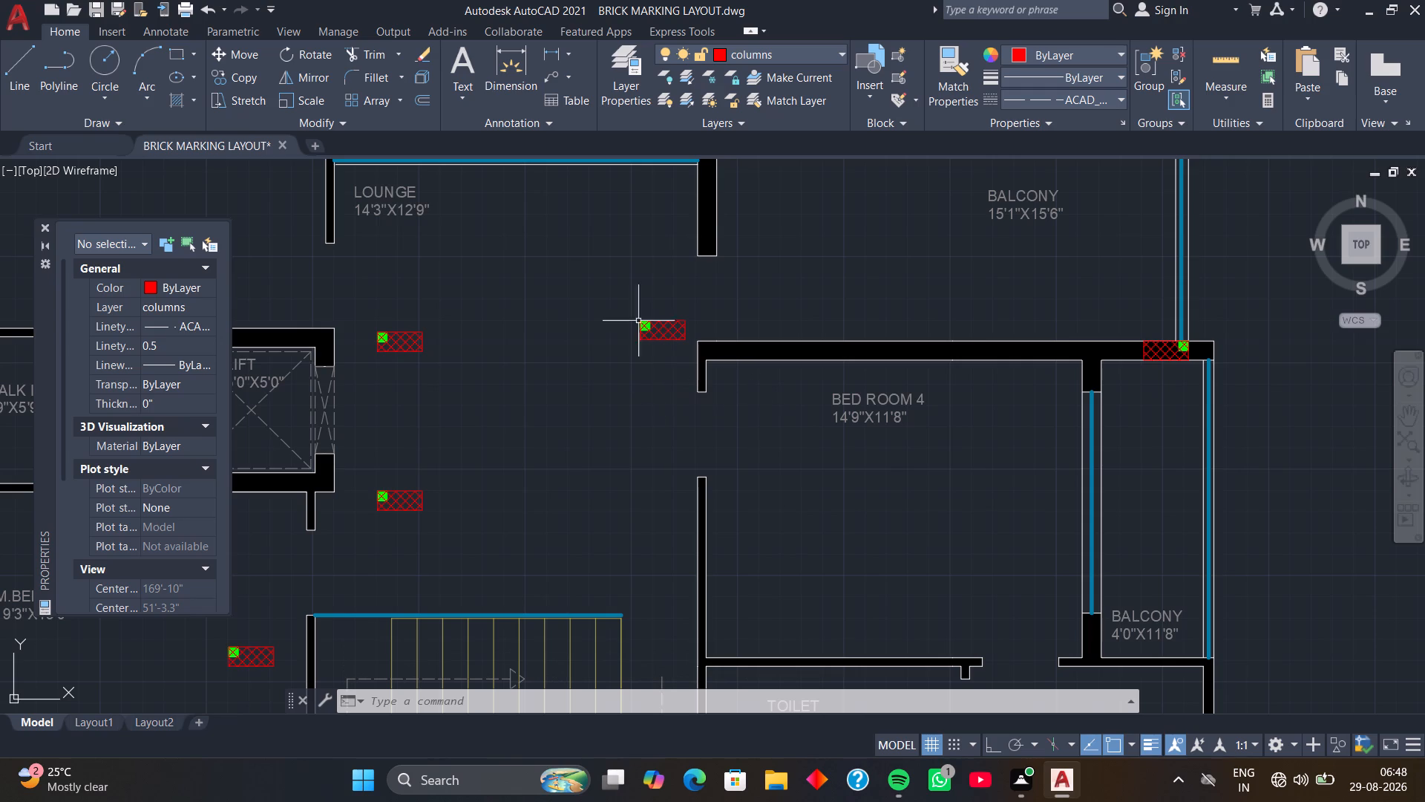
scroll(635, 313, "up", 1)
left_click(592, 279)
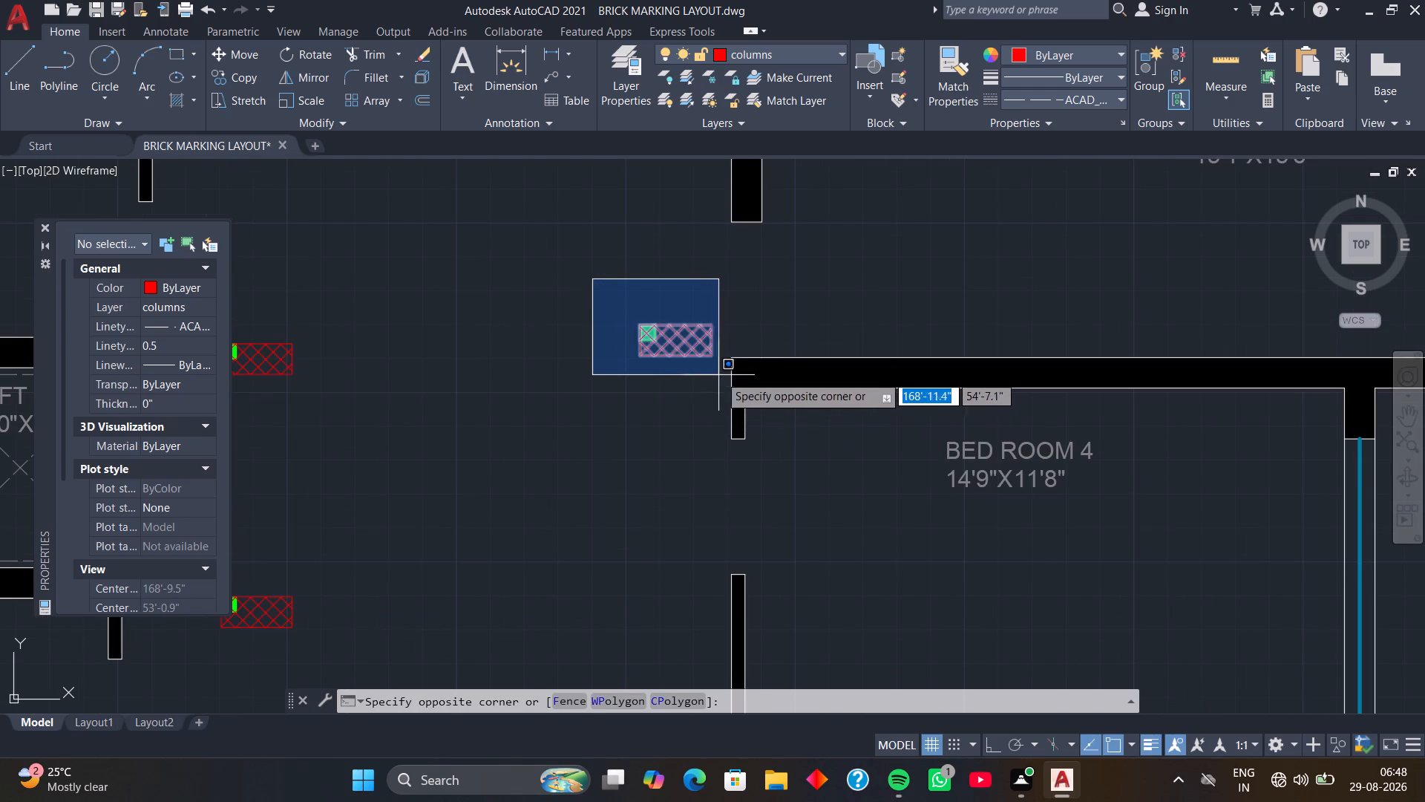
left_click(721, 374)
type("M")
key("space")
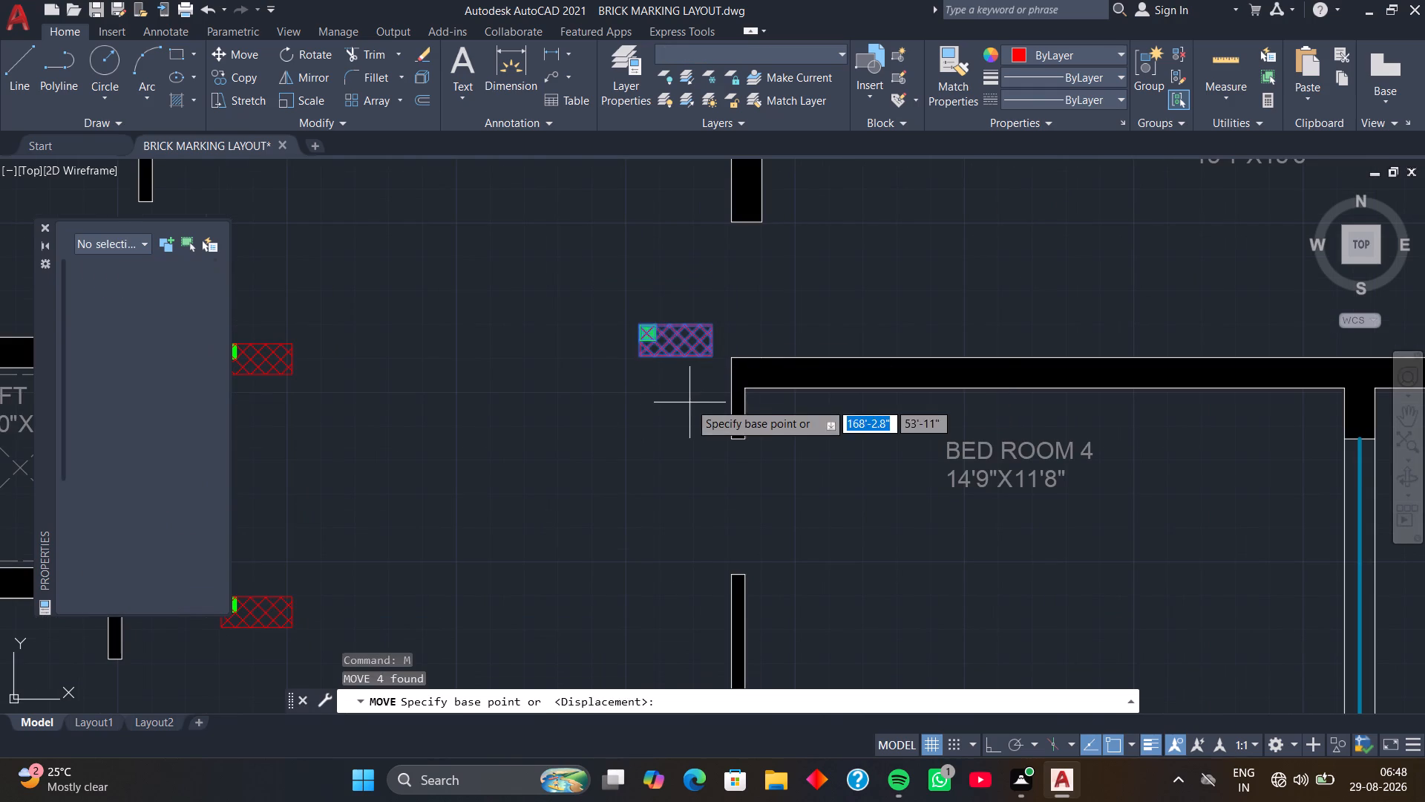
left_click(635, 324)
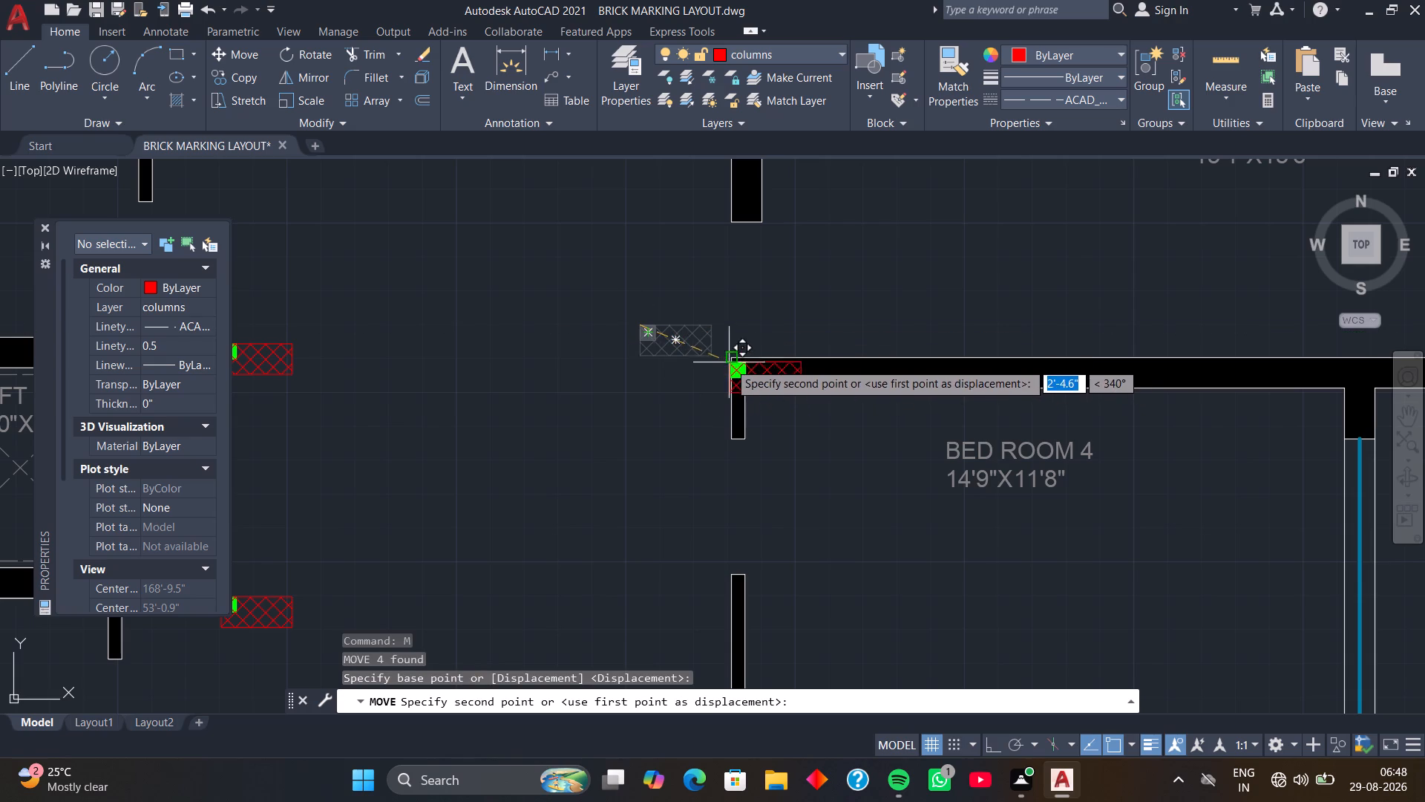
left_click(729, 362)
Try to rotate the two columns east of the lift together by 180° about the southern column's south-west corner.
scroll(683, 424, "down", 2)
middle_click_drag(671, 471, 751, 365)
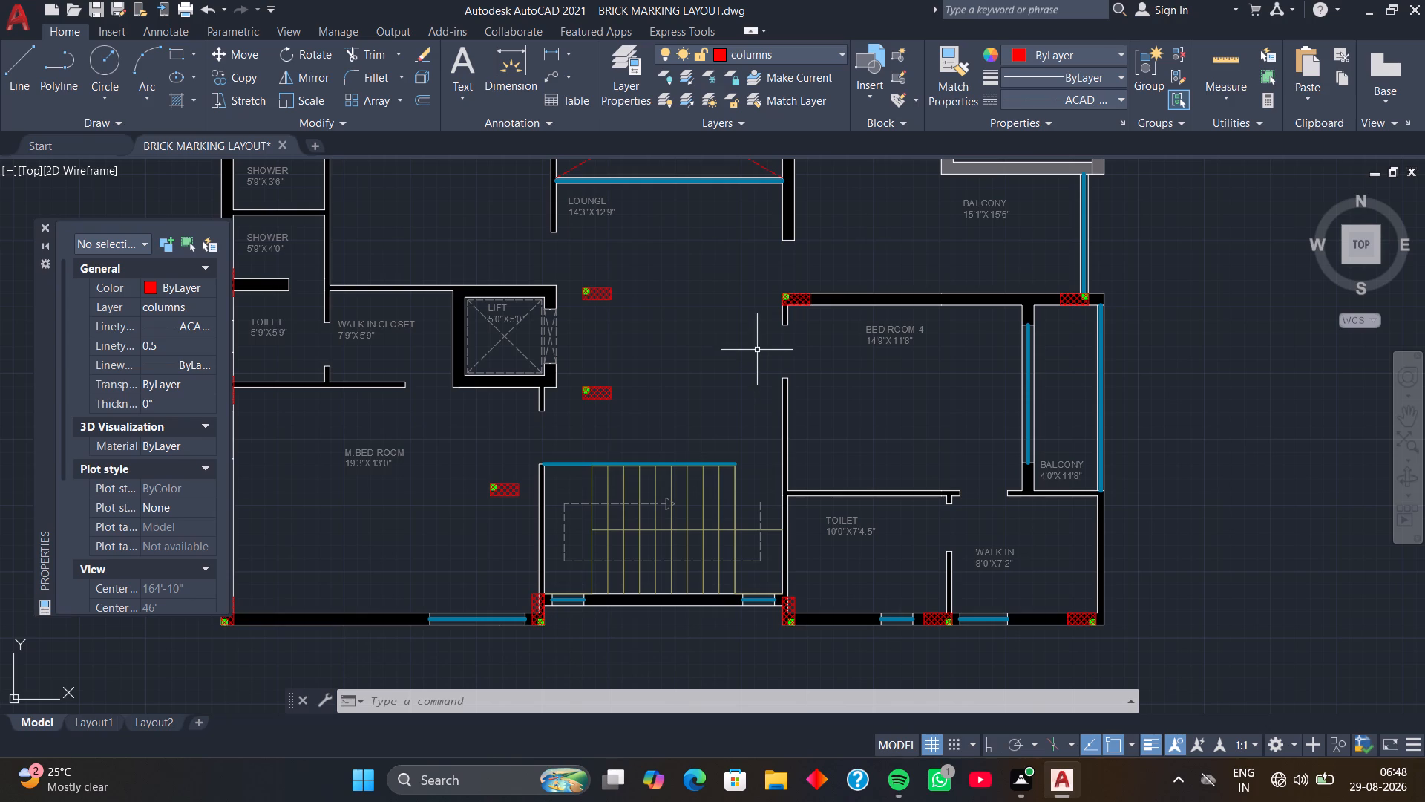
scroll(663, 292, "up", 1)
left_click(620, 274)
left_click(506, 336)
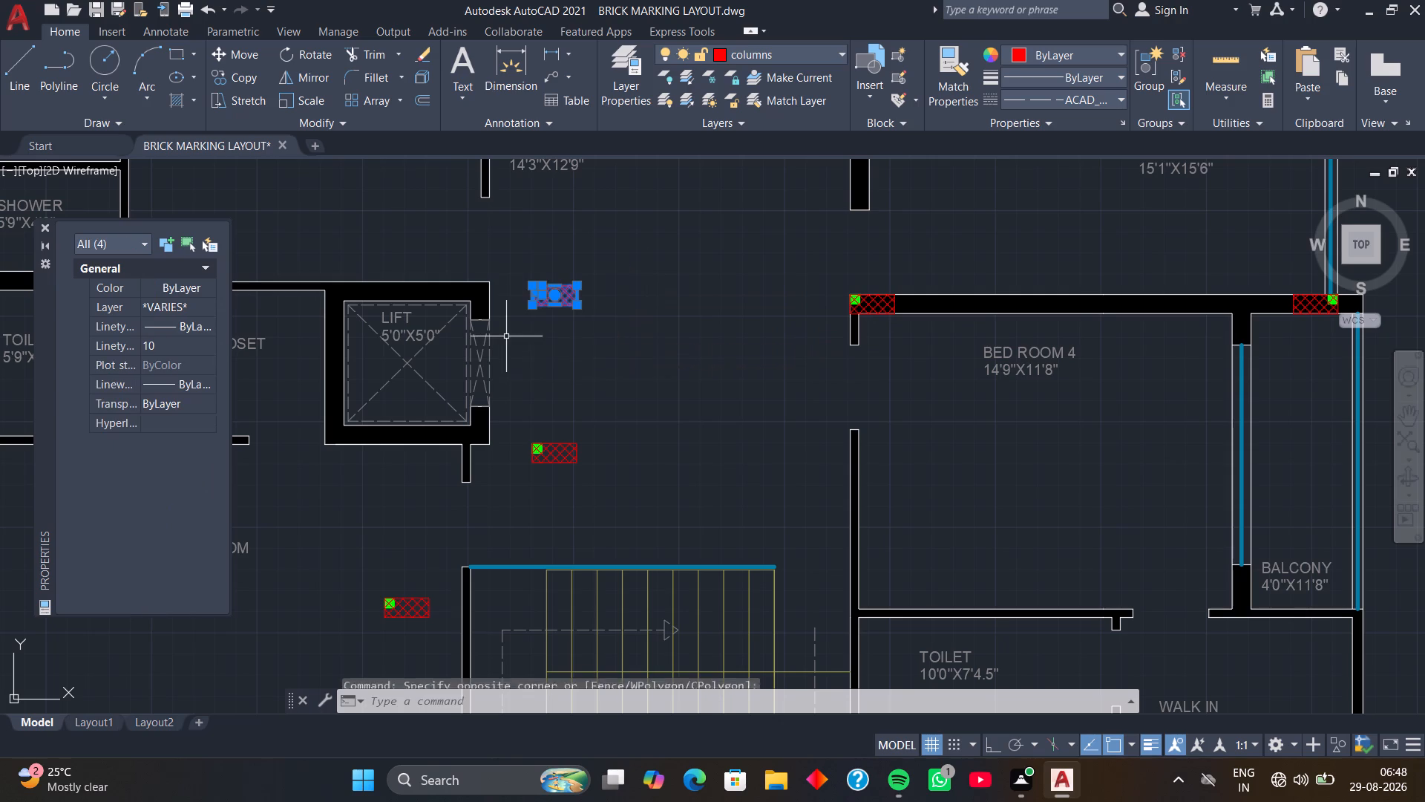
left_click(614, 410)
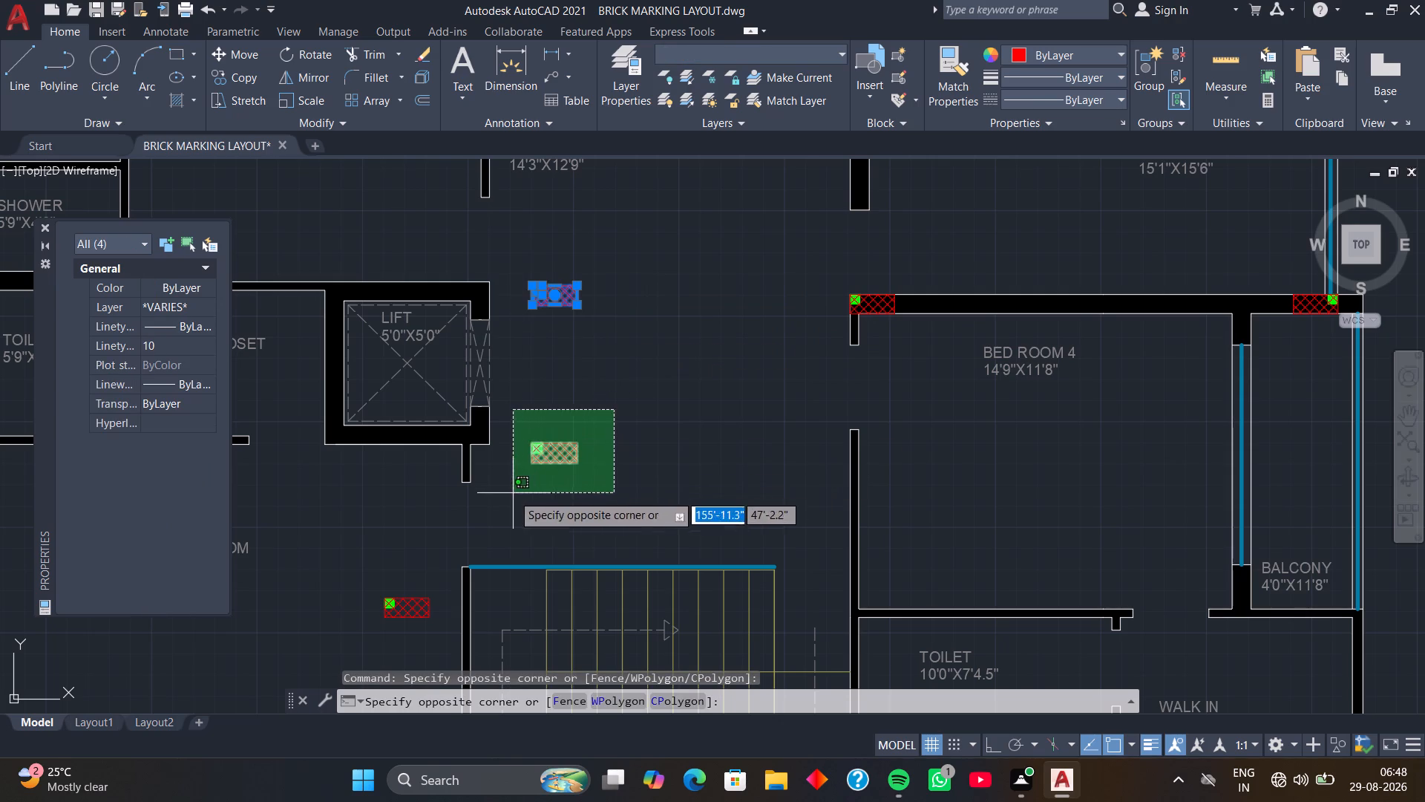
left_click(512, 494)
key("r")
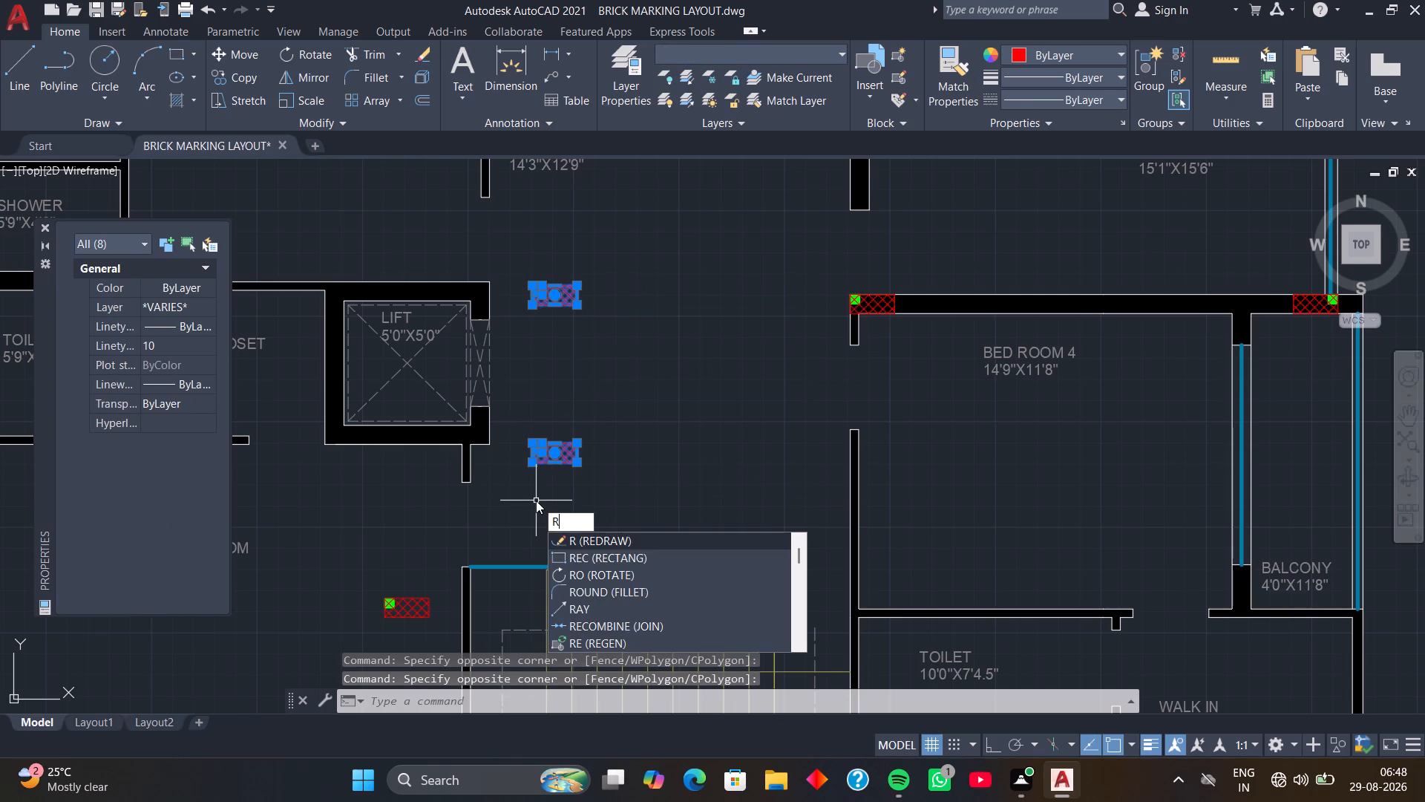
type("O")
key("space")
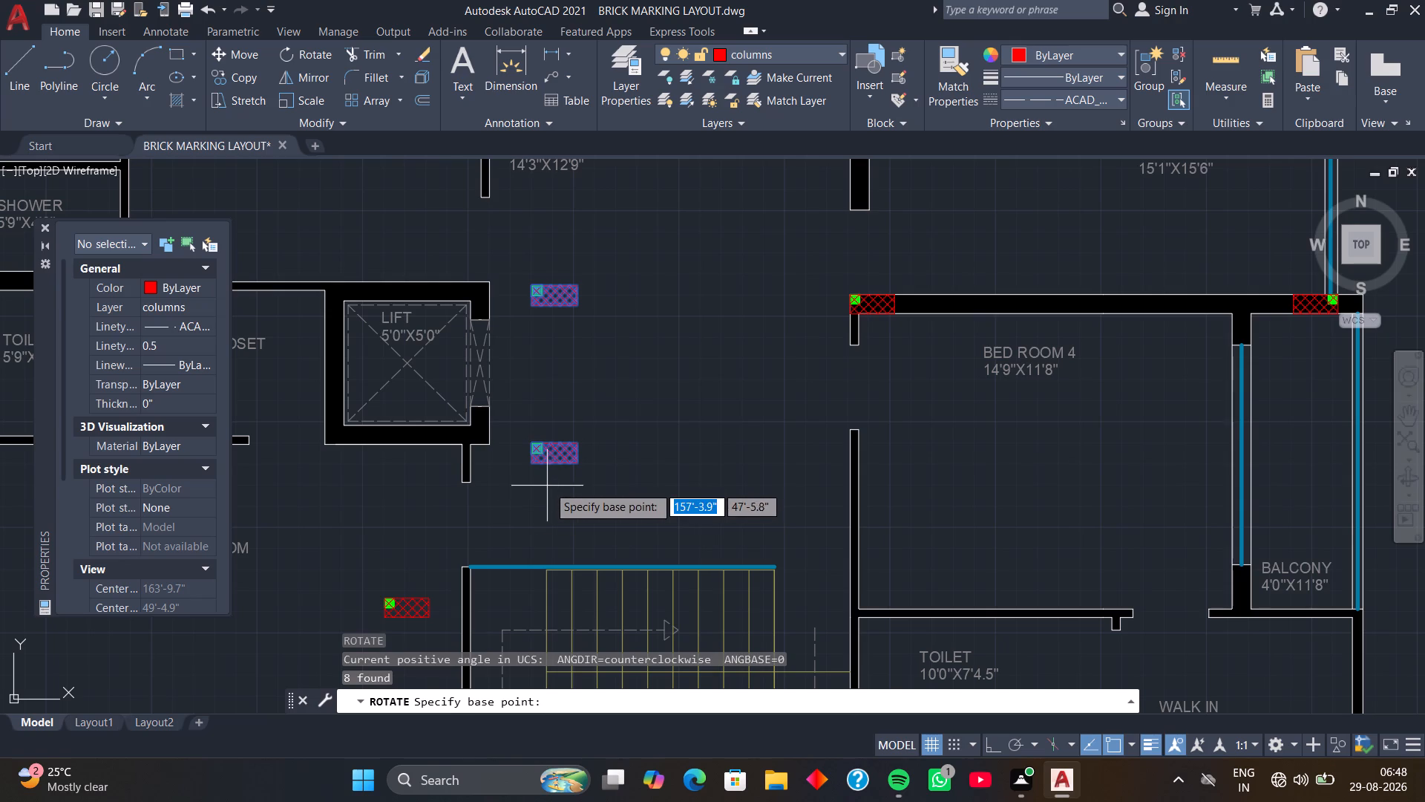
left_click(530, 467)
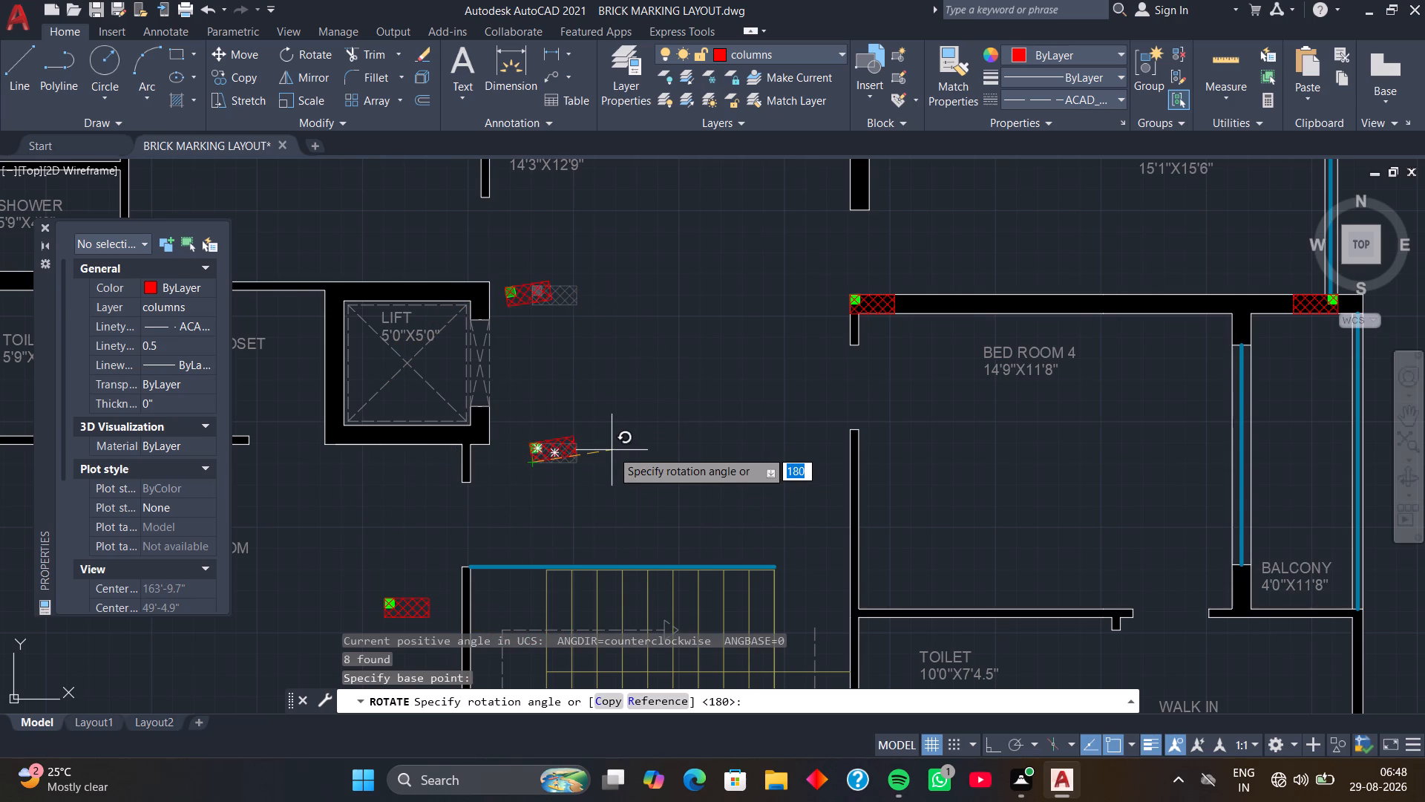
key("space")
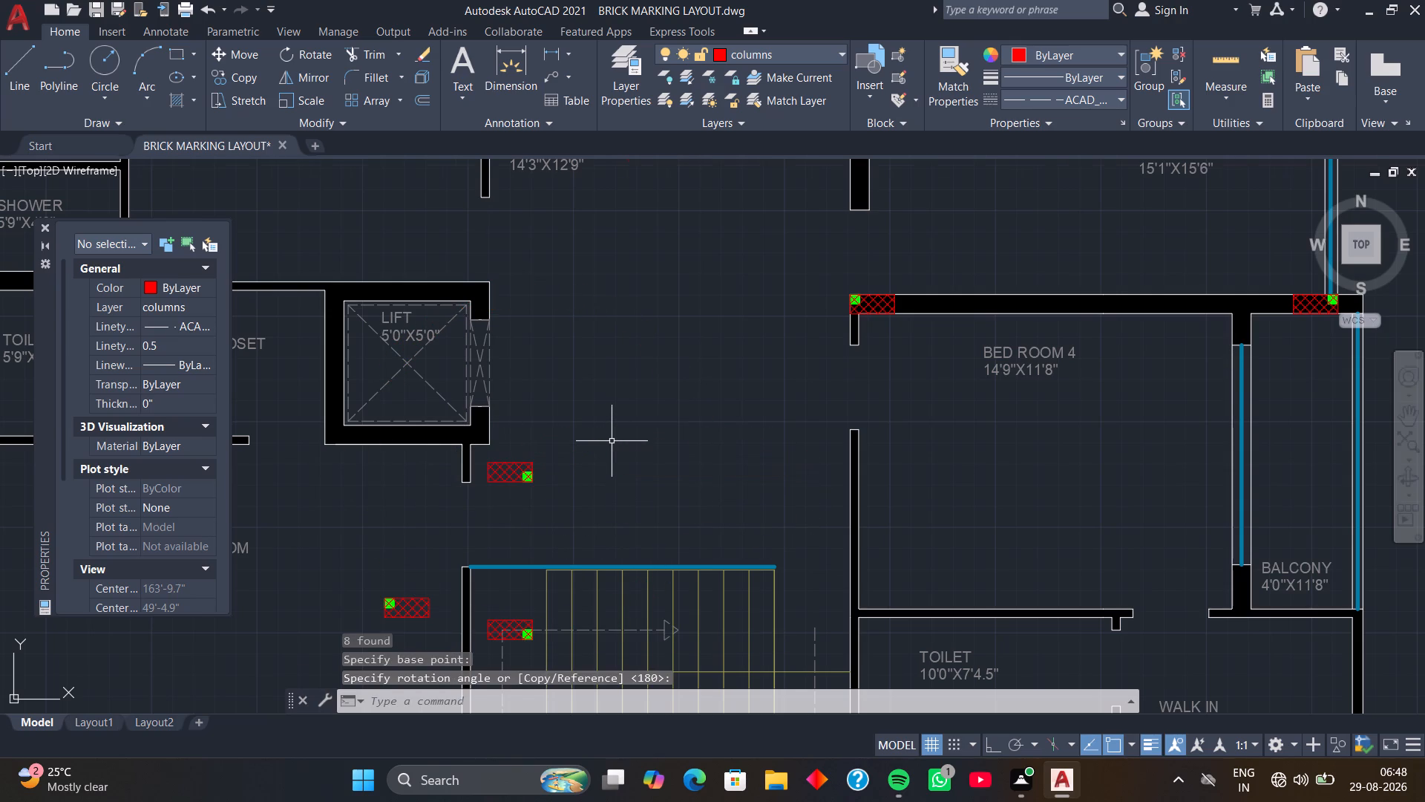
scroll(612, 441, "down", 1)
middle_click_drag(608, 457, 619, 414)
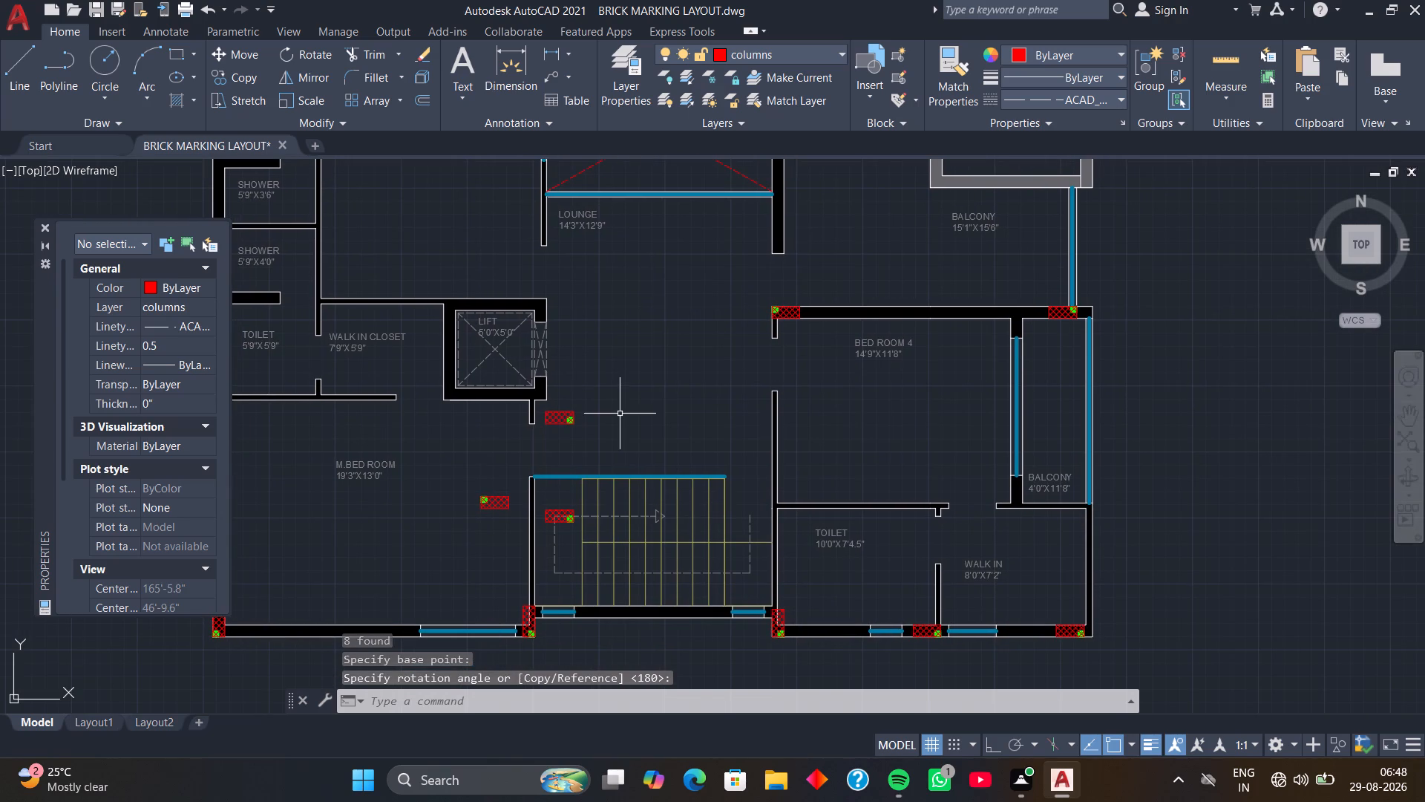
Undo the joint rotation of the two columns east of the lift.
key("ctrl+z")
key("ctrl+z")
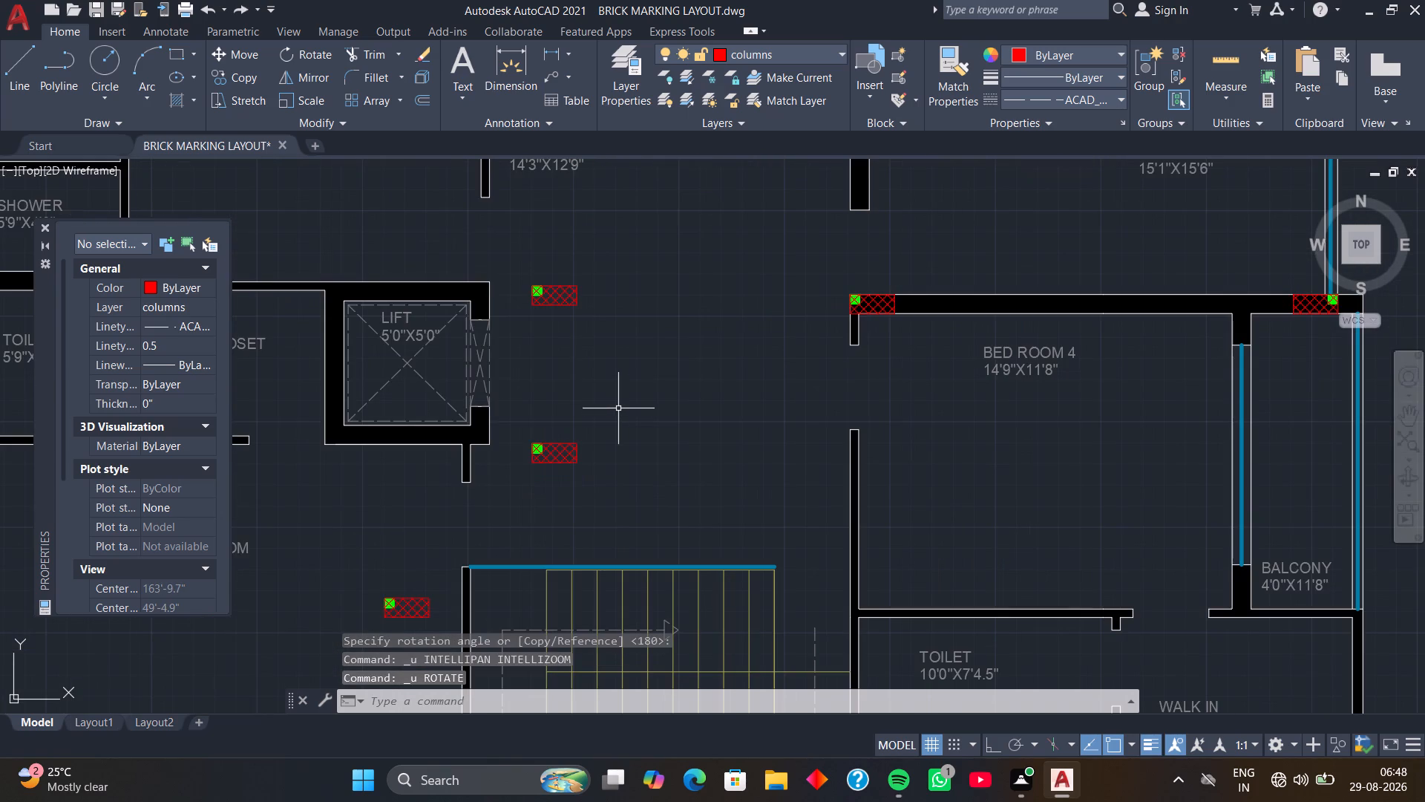
Mirror the northern column east of the lift about an exactly vertical line just west of it, erasing the original.
left_click_drag(511, 269, 514, 283)
left_click(603, 394)
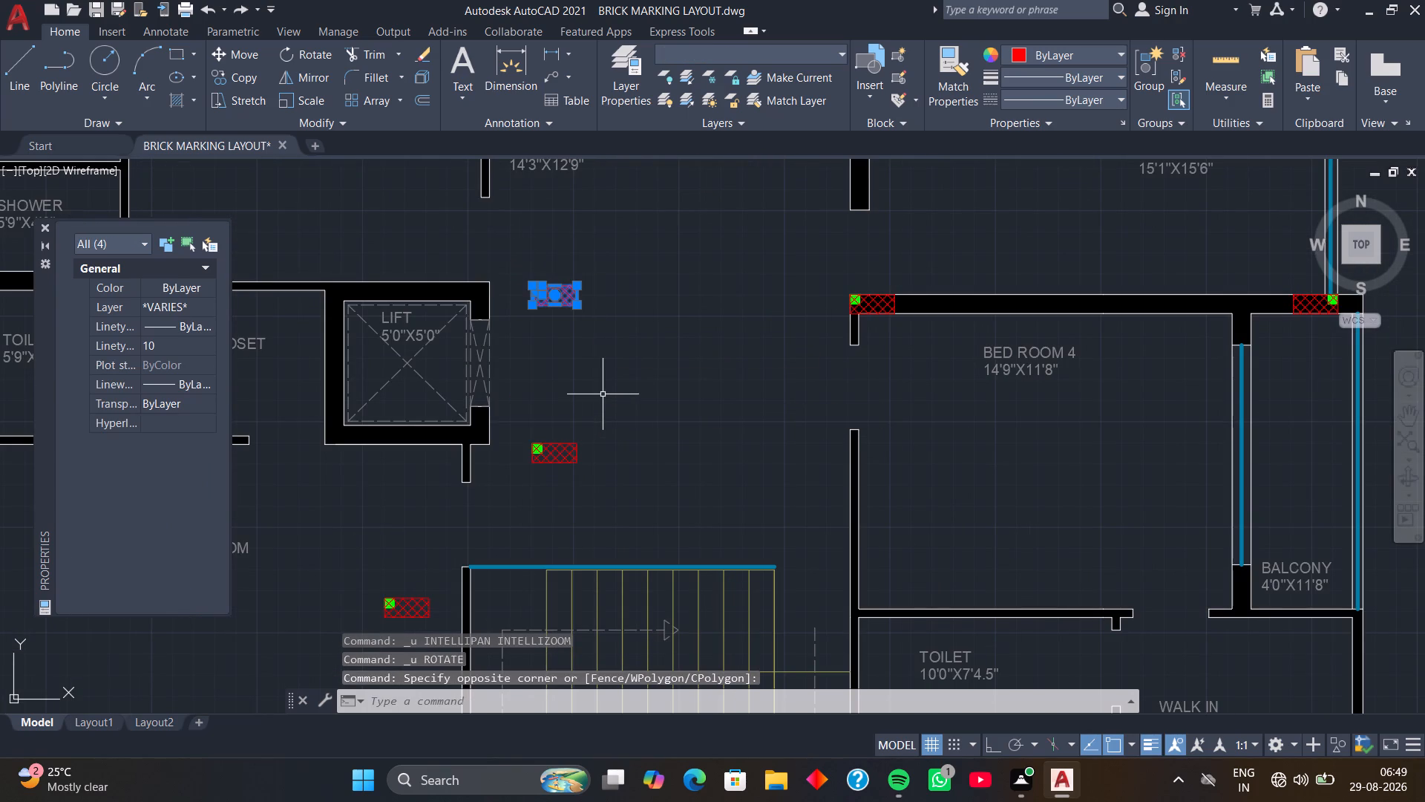
type("MI")
key("space")
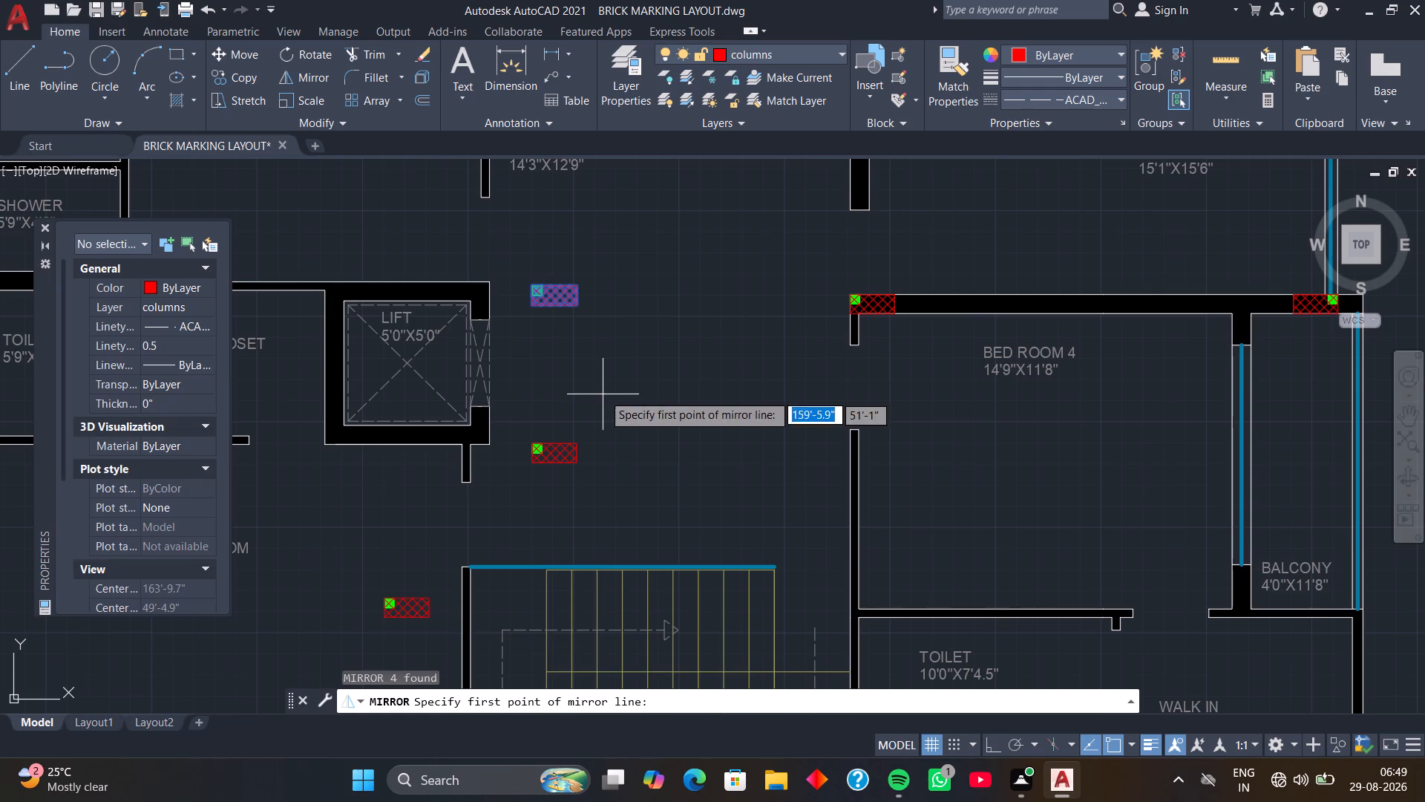
left_click(507, 316)
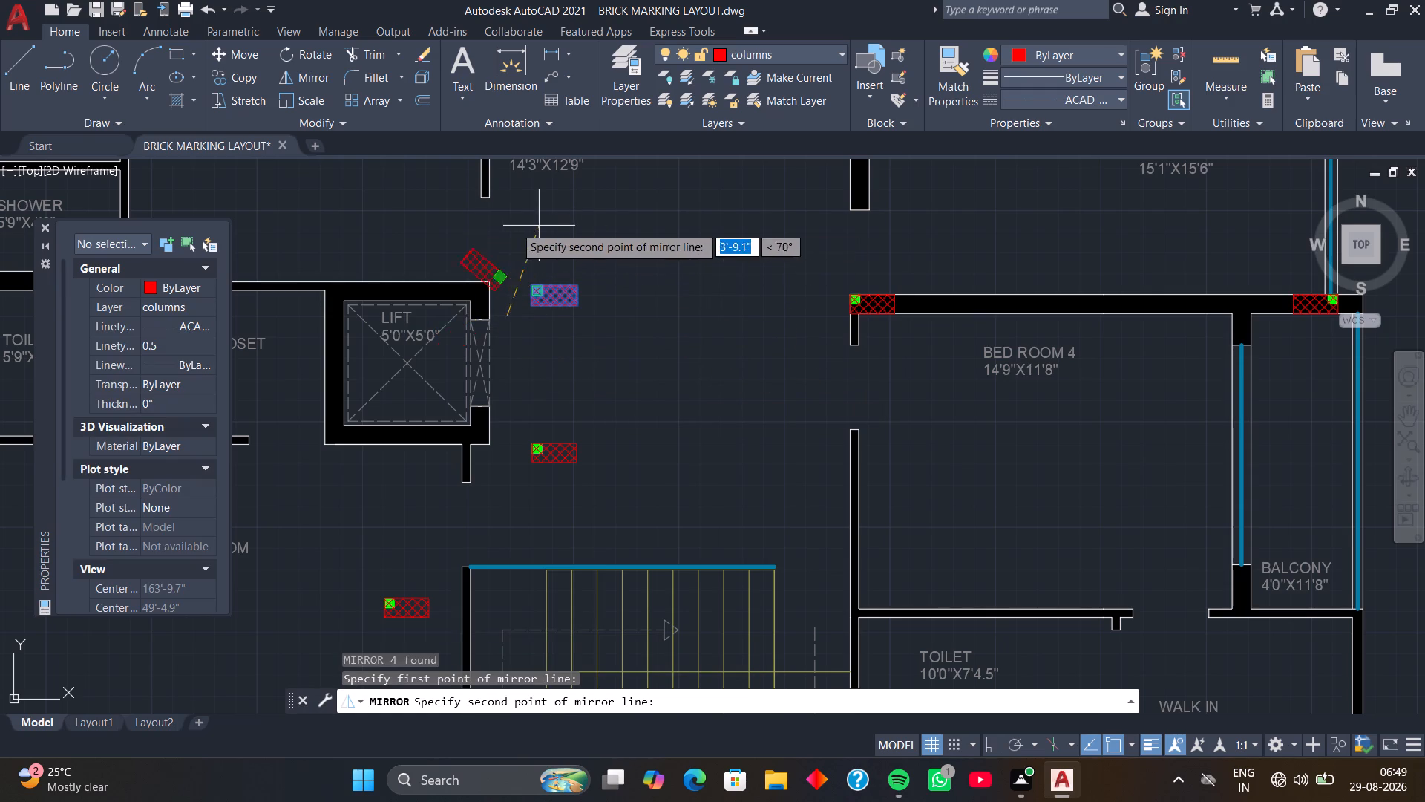
key("F8")
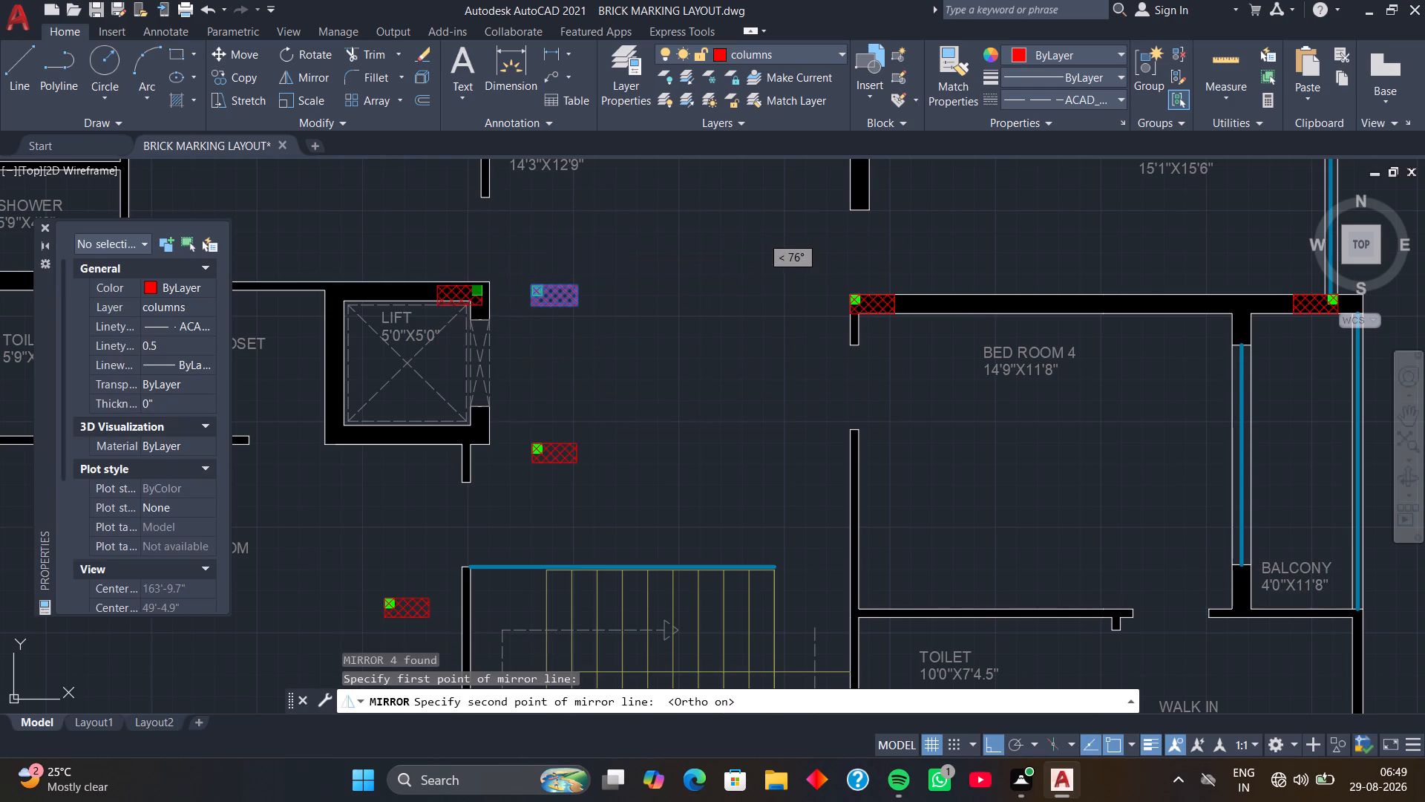
left_click(500, 238)
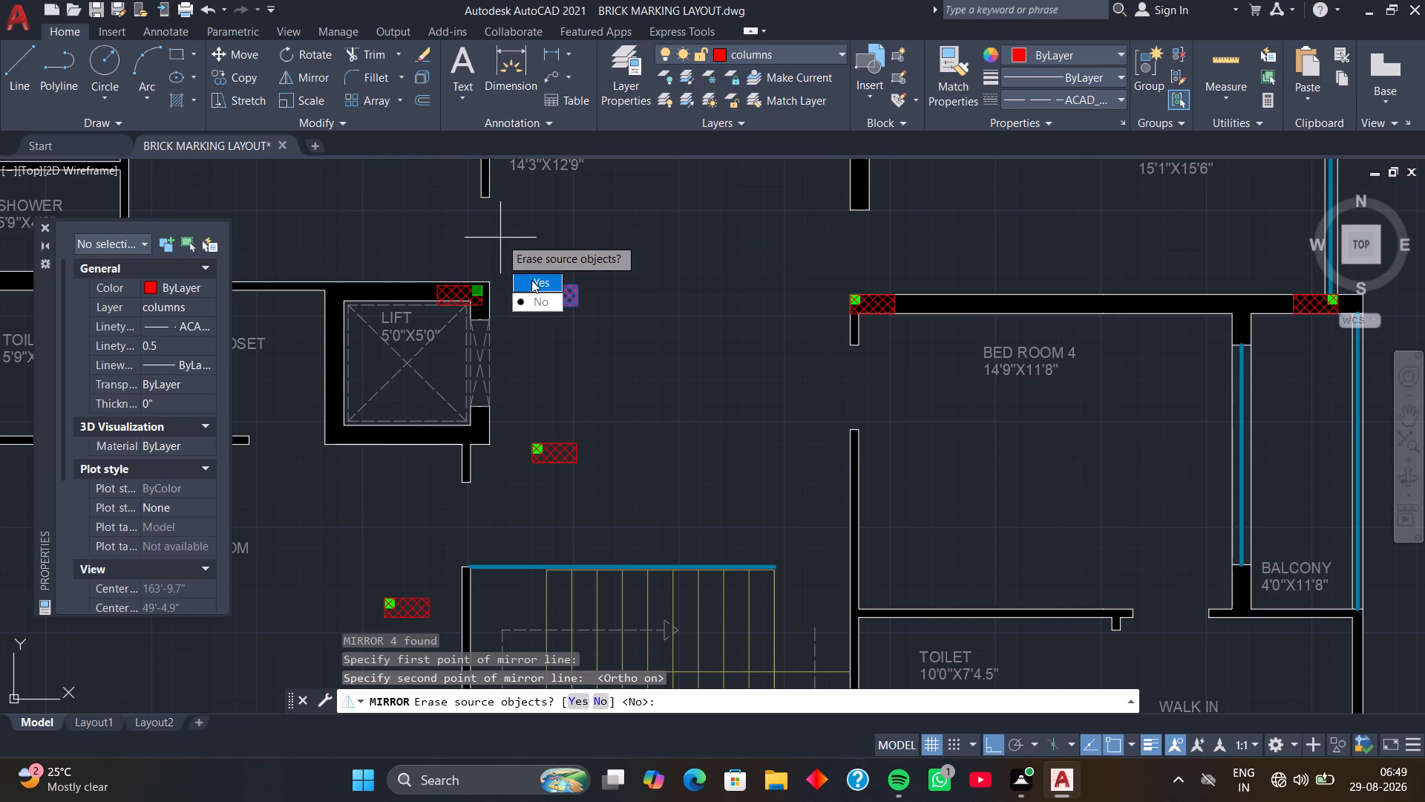
left_click_drag(533, 281, 500, 238)
Move the mirrored column by its north-east corner onto the outer north-east corner of the lift walls.
middle_click_drag(481, 276, 523, 207)
scroll(495, 232, "up", 2)
middle_click_drag(468, 235, 502, 336)
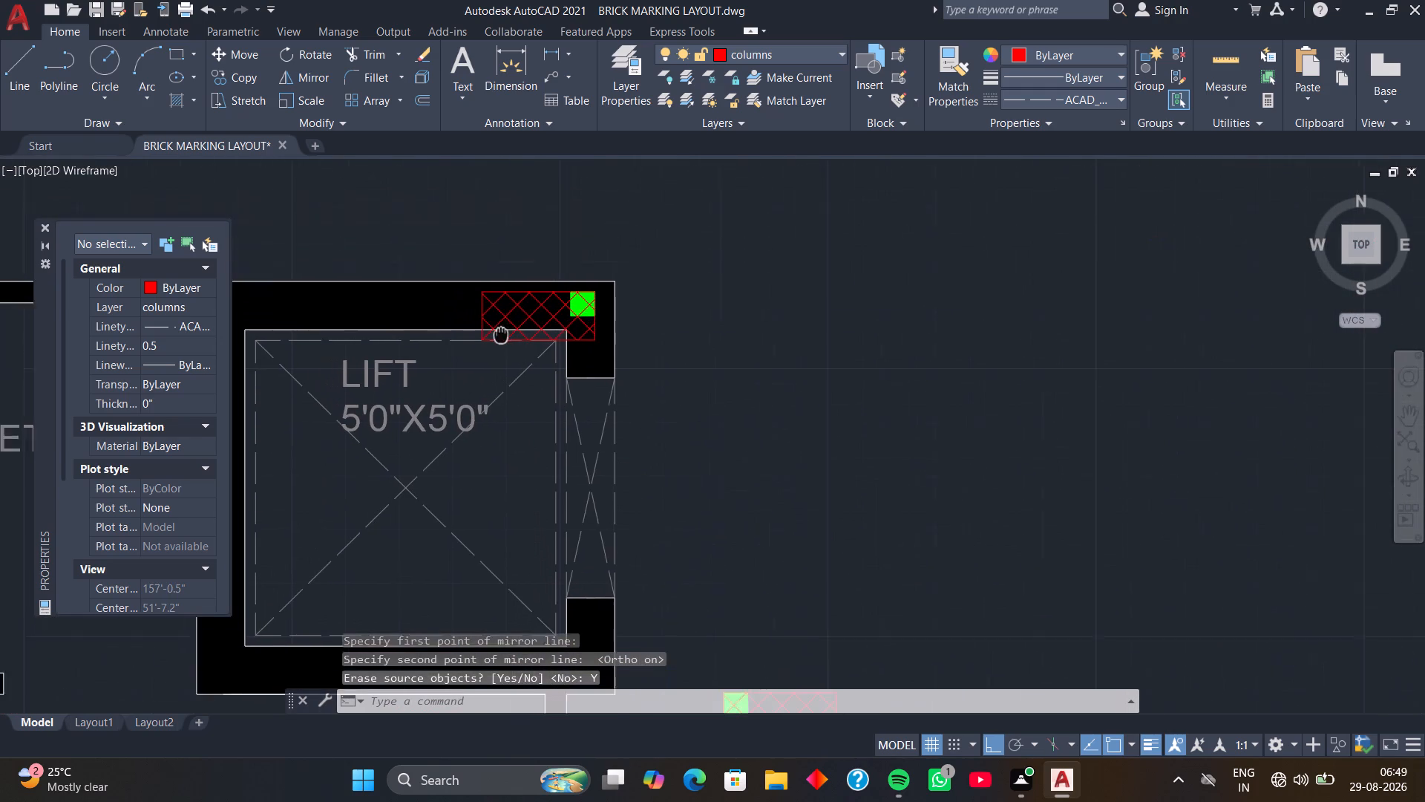
middle_click_drag(502, 336, 505, 353)
left_click_drag(449, 275, 455, 304)
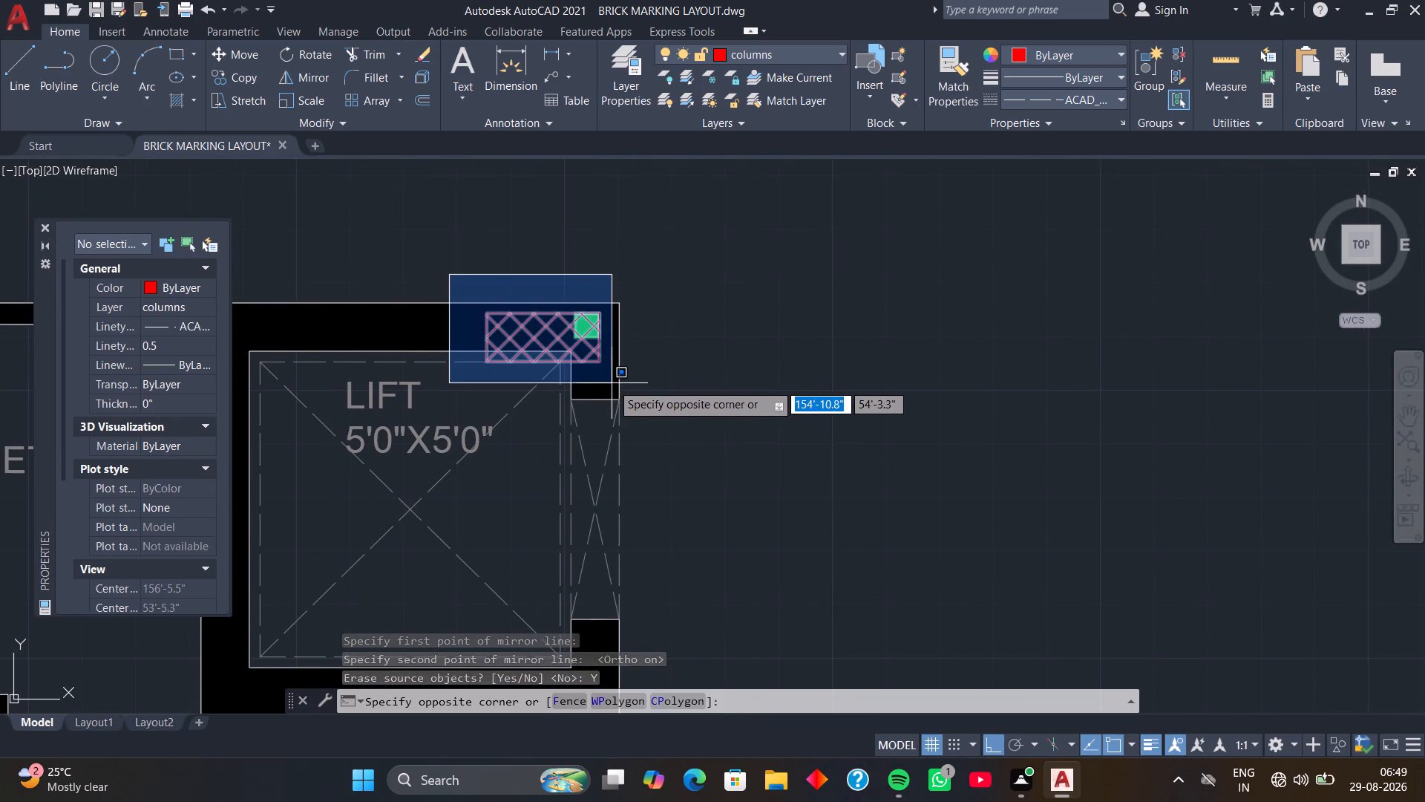
left_click(612, 383)
scroll(607, 339, "up", 2)
type("M")
key("space")
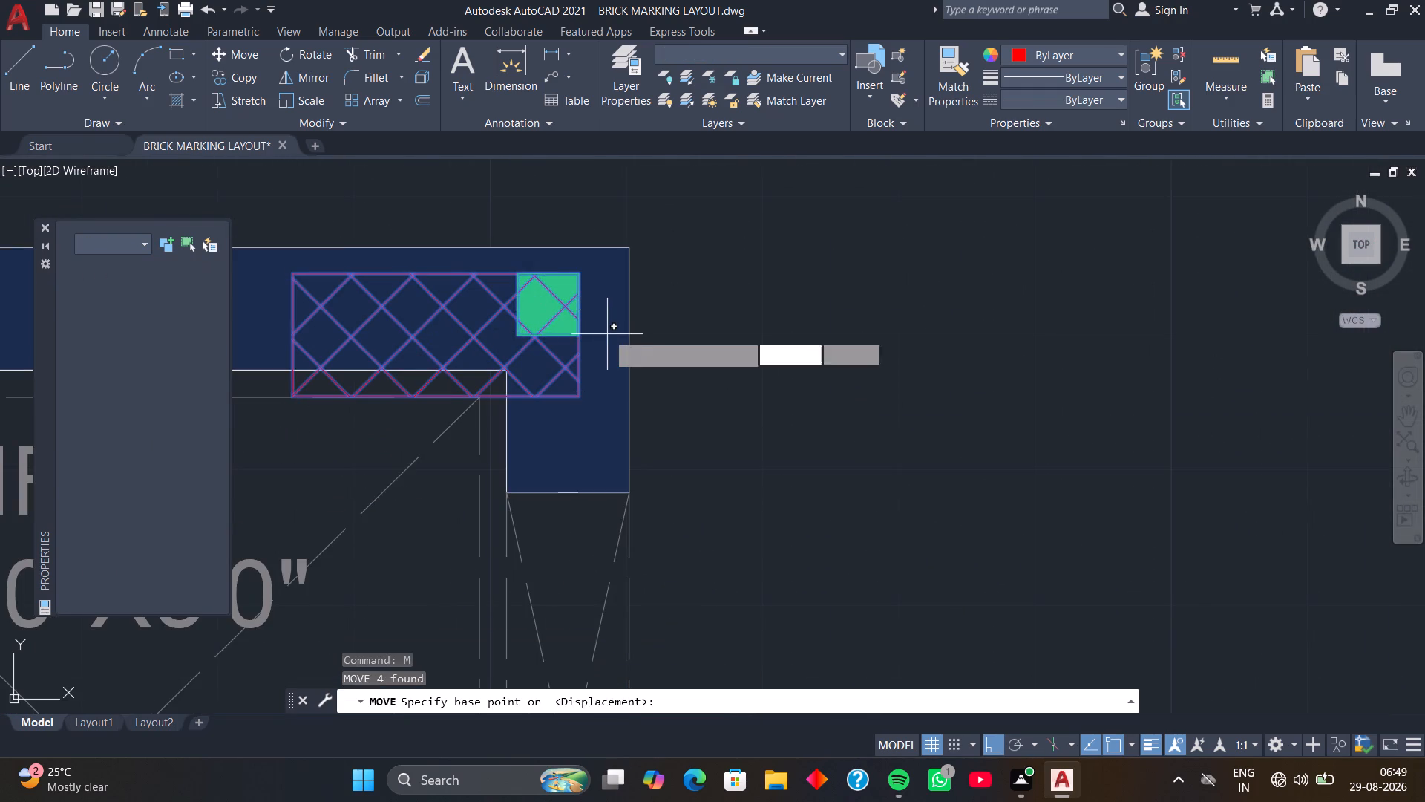
left_click(575, 277)
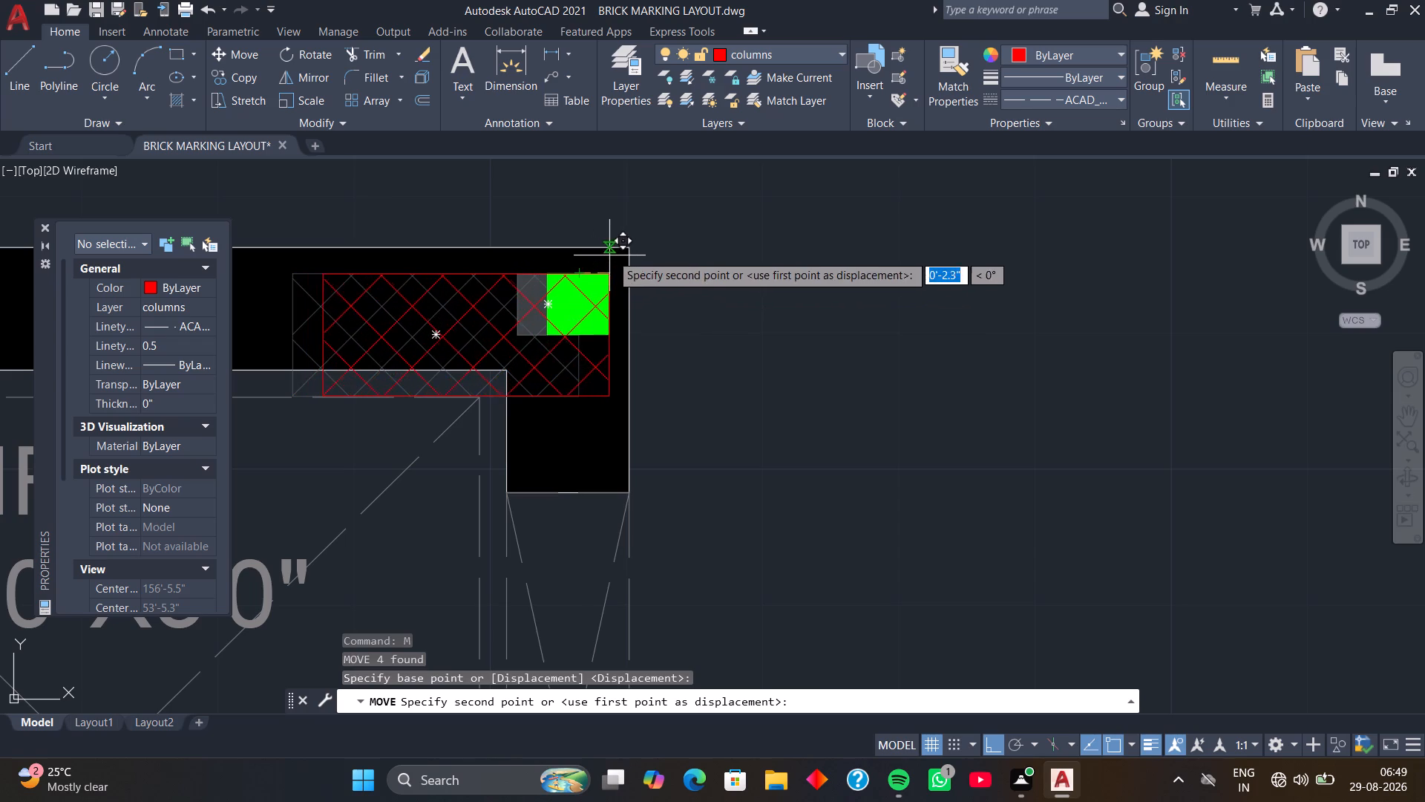
left_click(626, 248)
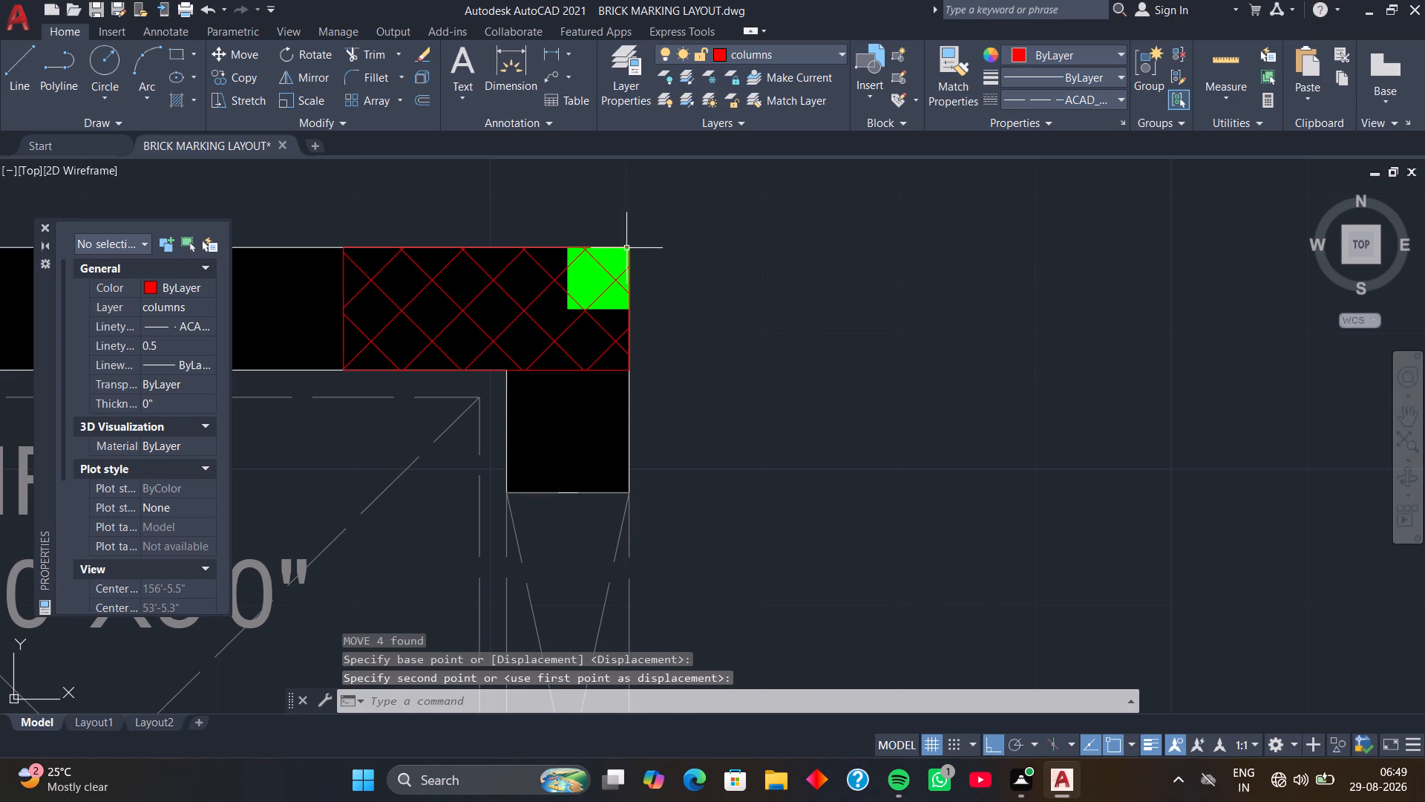
key("F8")
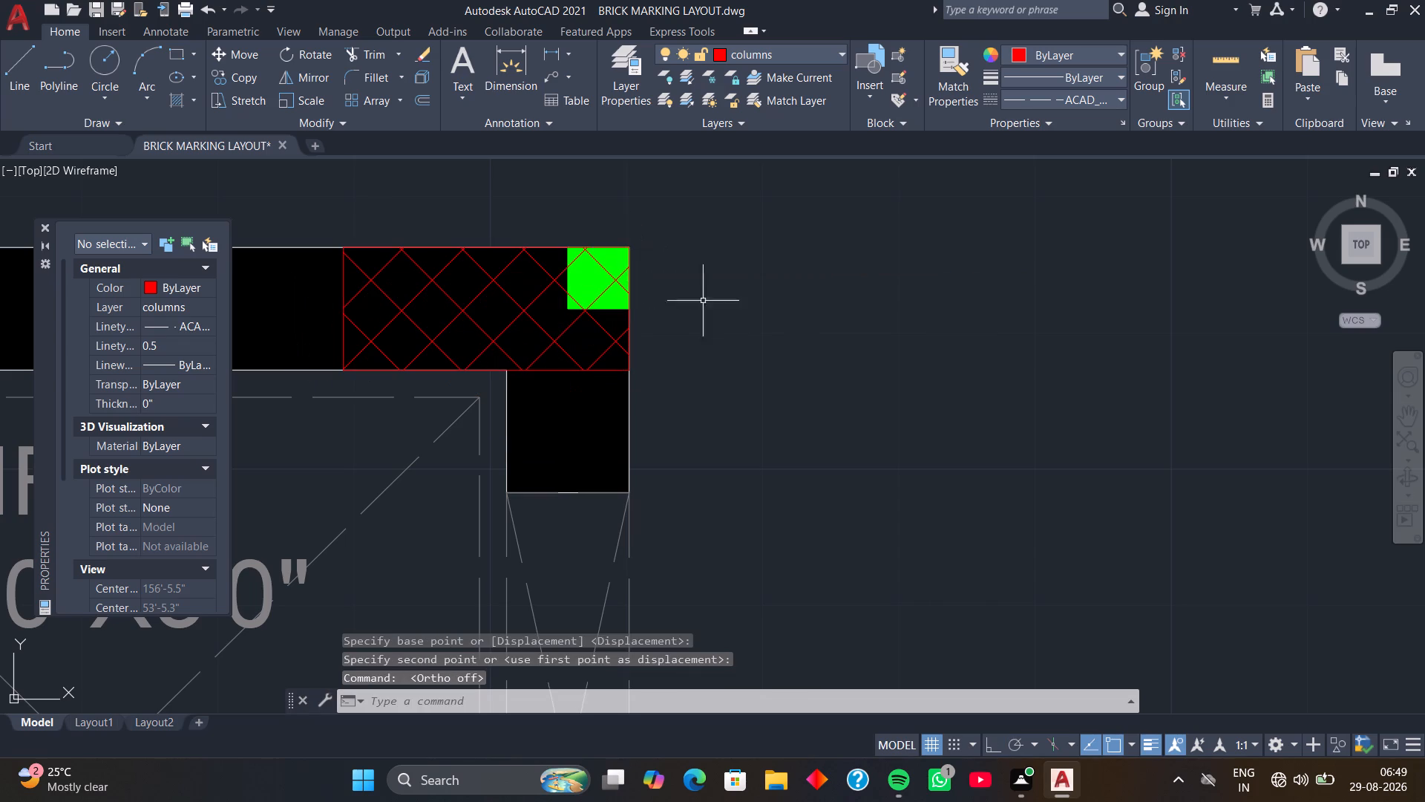
Rotate the remaining column just south-east of the lift by 180° about its own north-west corner.
scroll(712, 309, "down", 3)
middle_click_drag(748, 361, 669, 239)
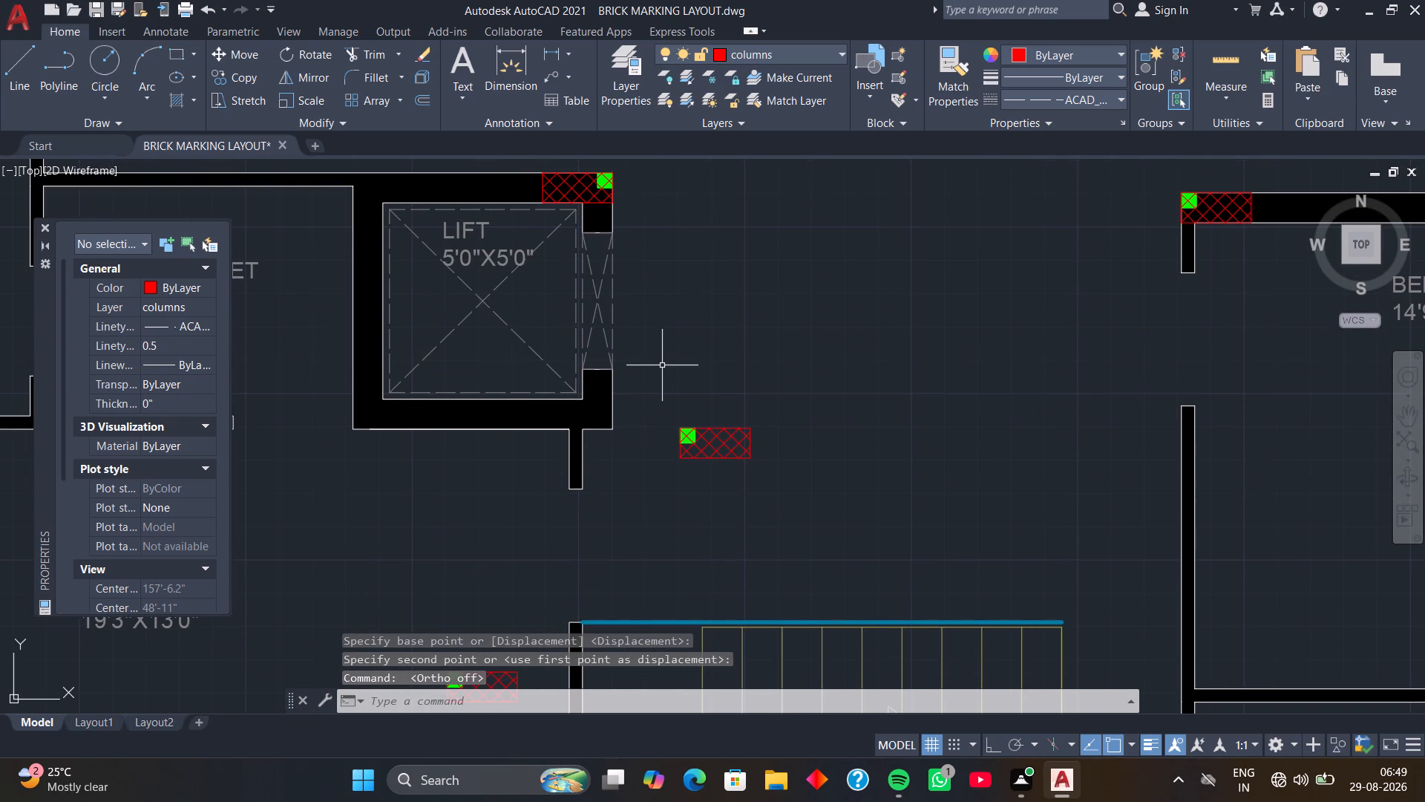
left_click(655, 371)
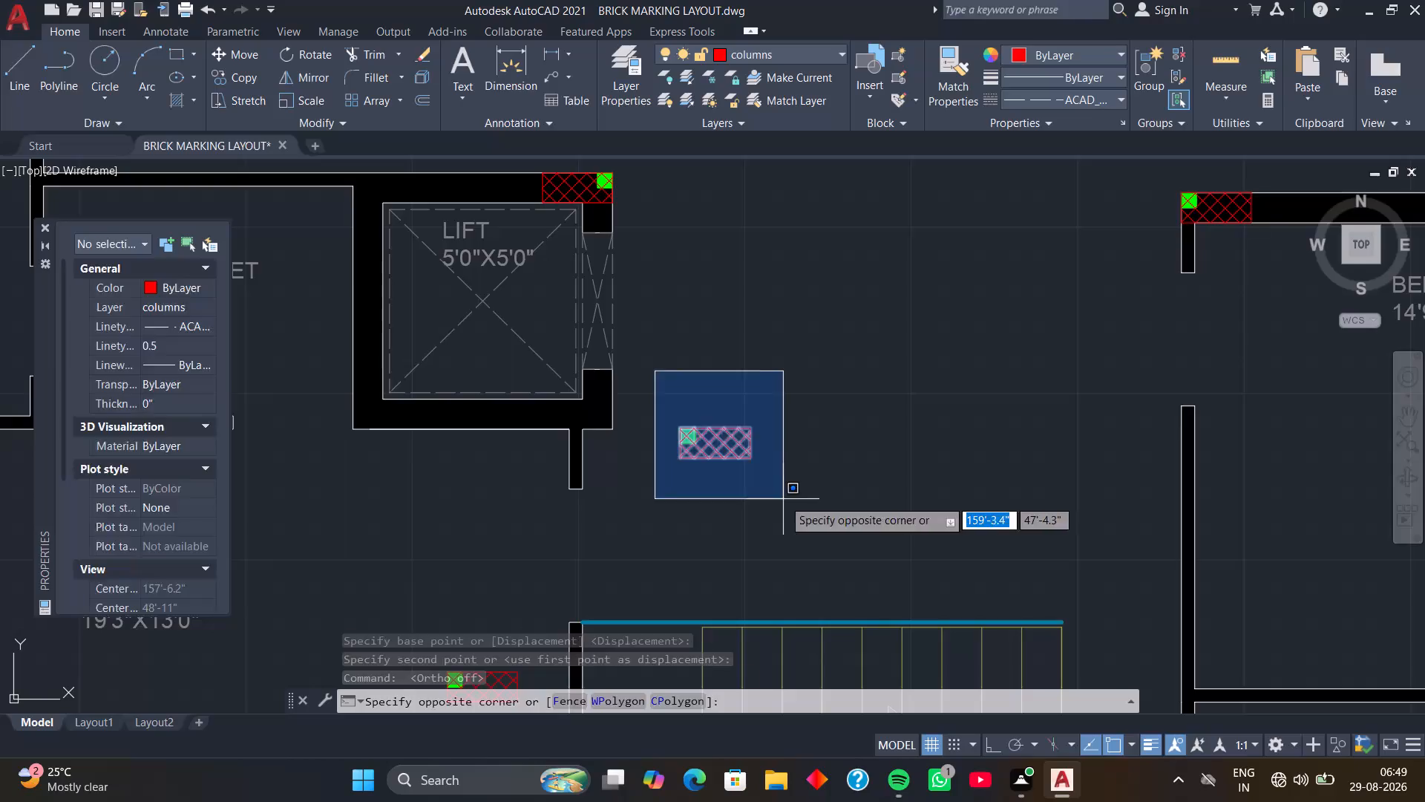
left_click(783, 499)
key("r")
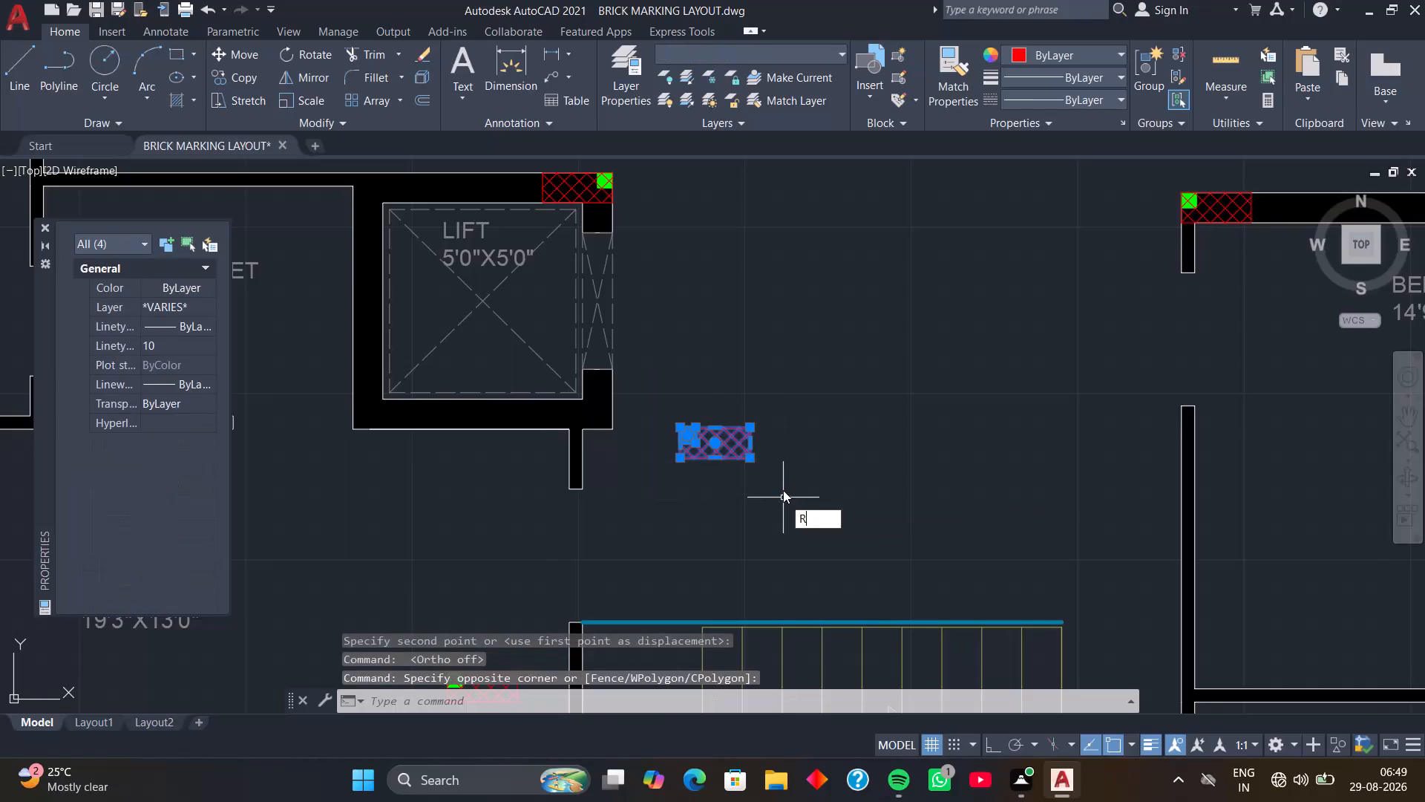
type("O")
key("space")
left_click(681, 430)
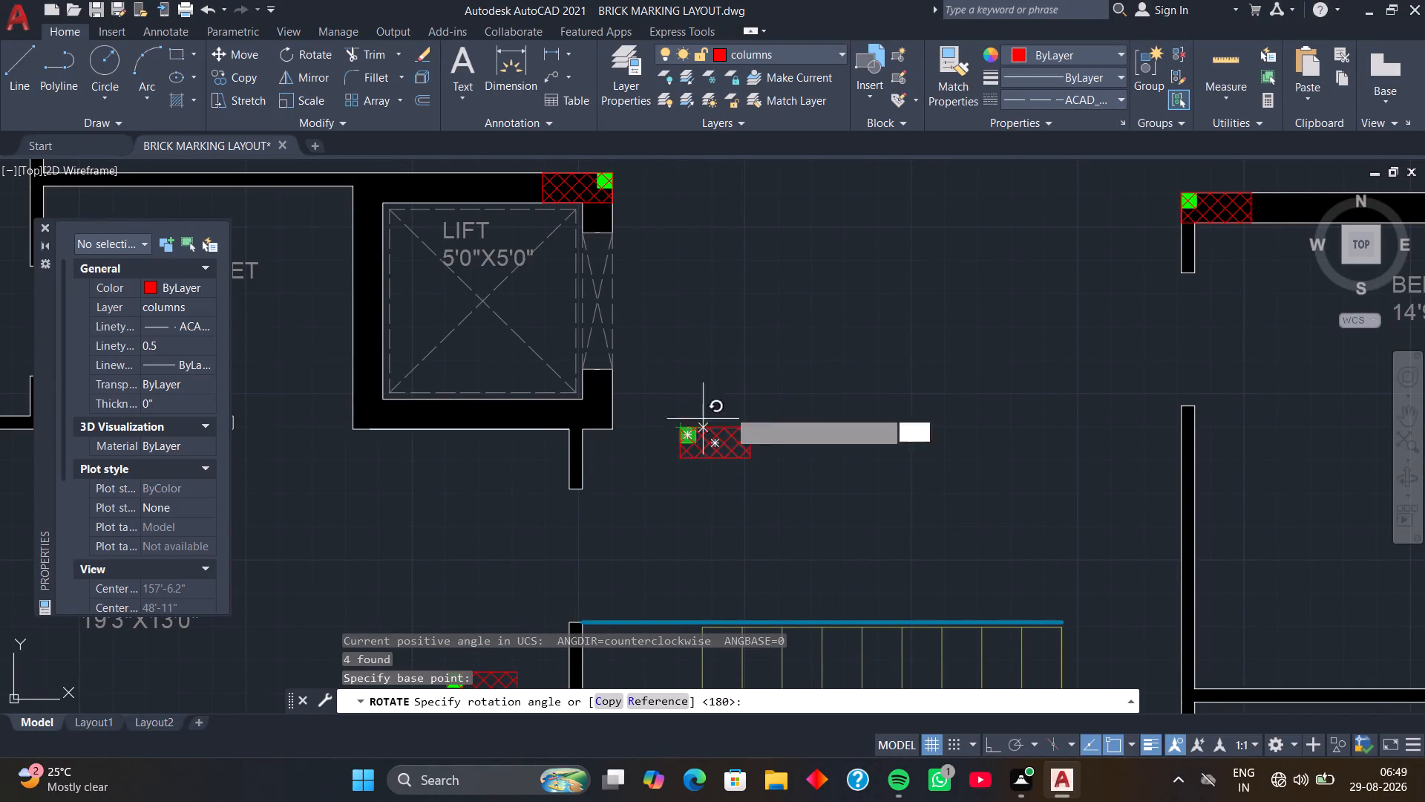
left_click(465, 424)
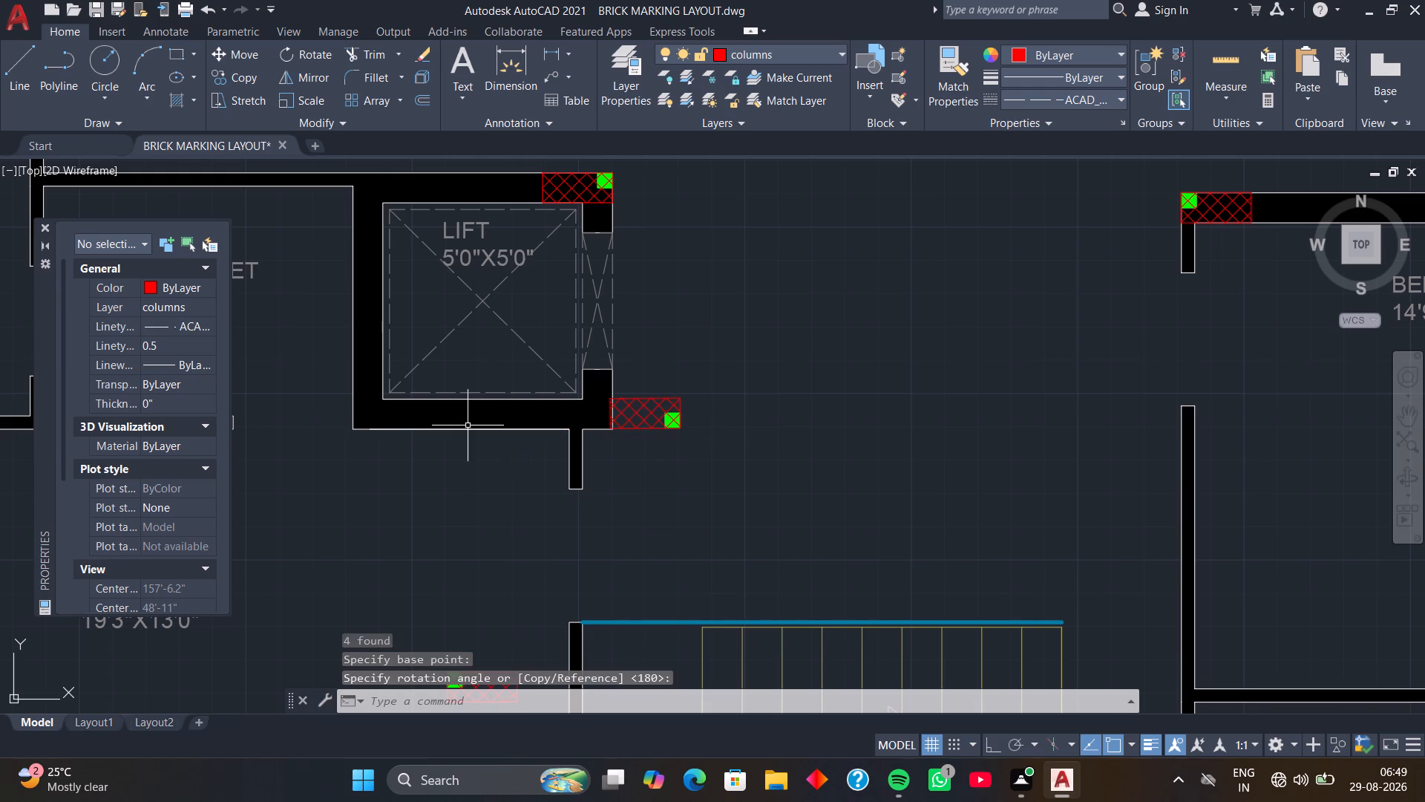
Move the rotated column by its south-east corner onto the outer south-east corner of the lift walls.
left_click(718, 387)
left_click(636, 441)
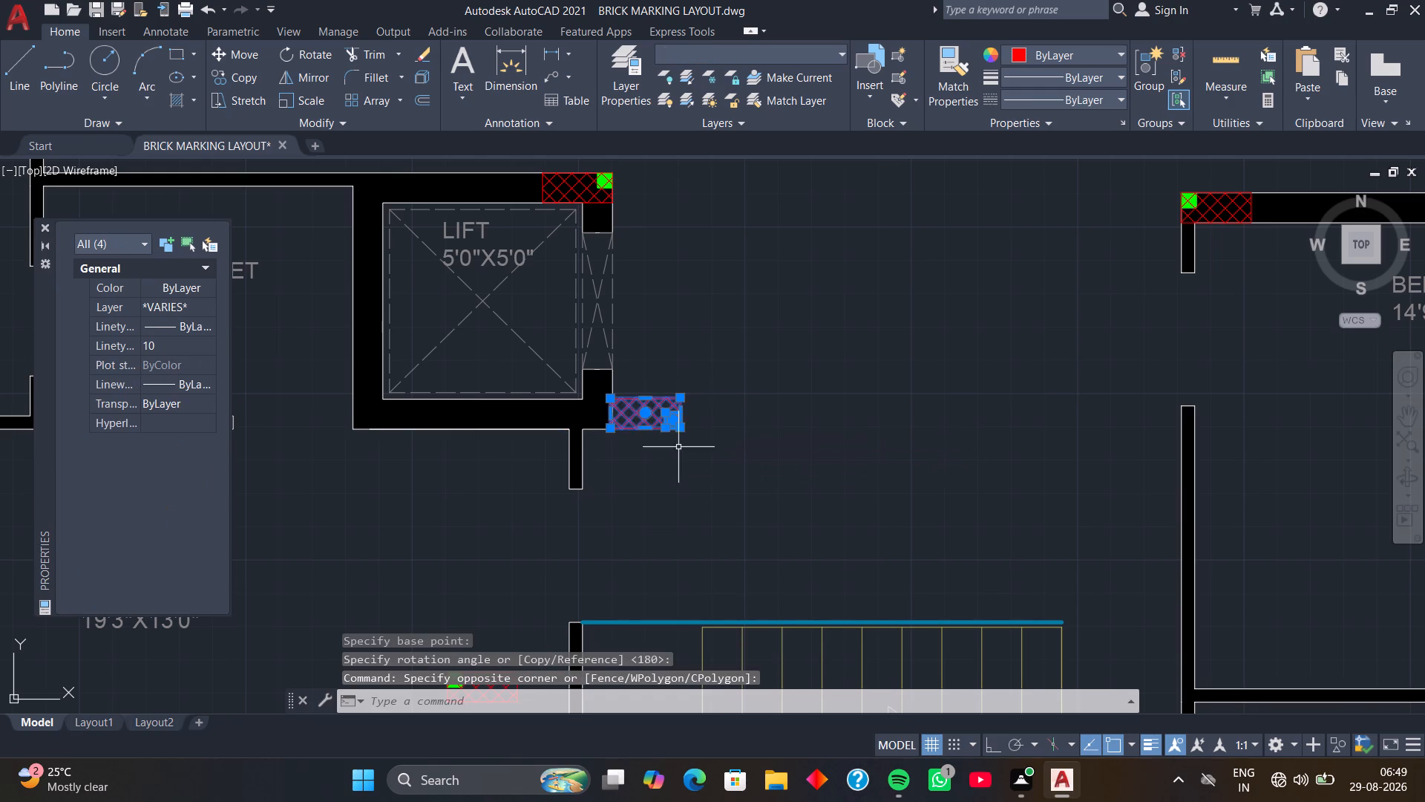
scroll(678, 447, "up", 3)
middle_click_drag(685, 423, 742, 461)
type("M")
key("space")
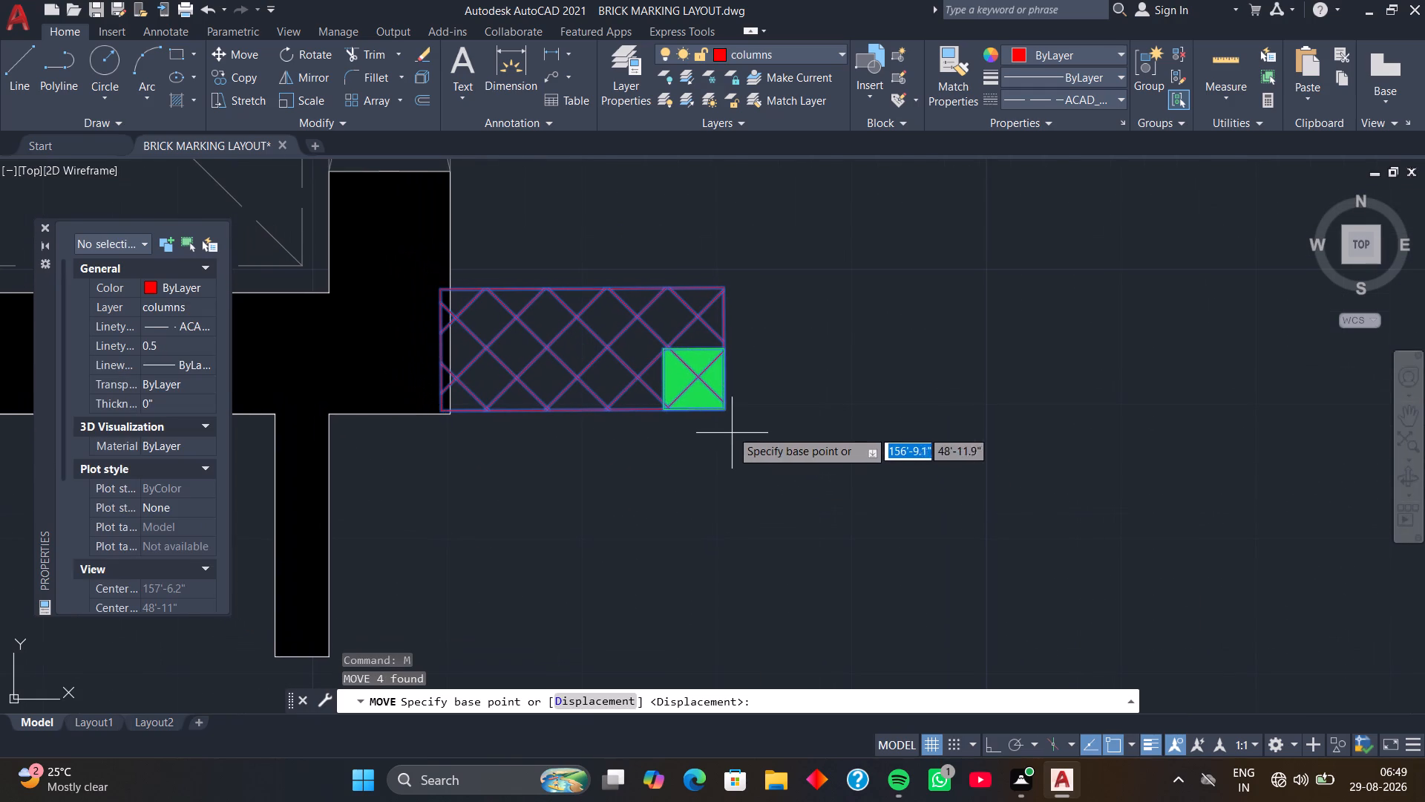
left_click(724, 413)
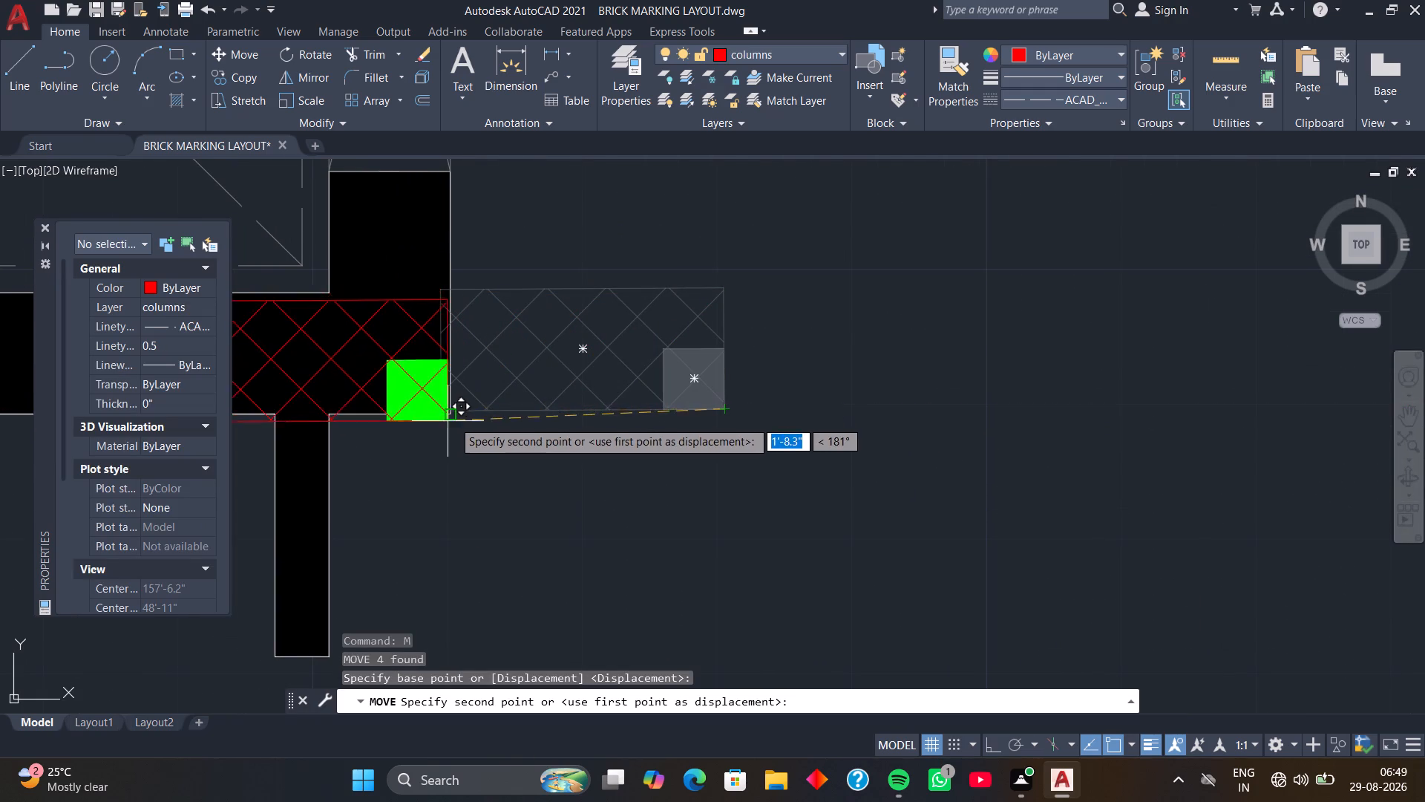
left_click(453, 418)
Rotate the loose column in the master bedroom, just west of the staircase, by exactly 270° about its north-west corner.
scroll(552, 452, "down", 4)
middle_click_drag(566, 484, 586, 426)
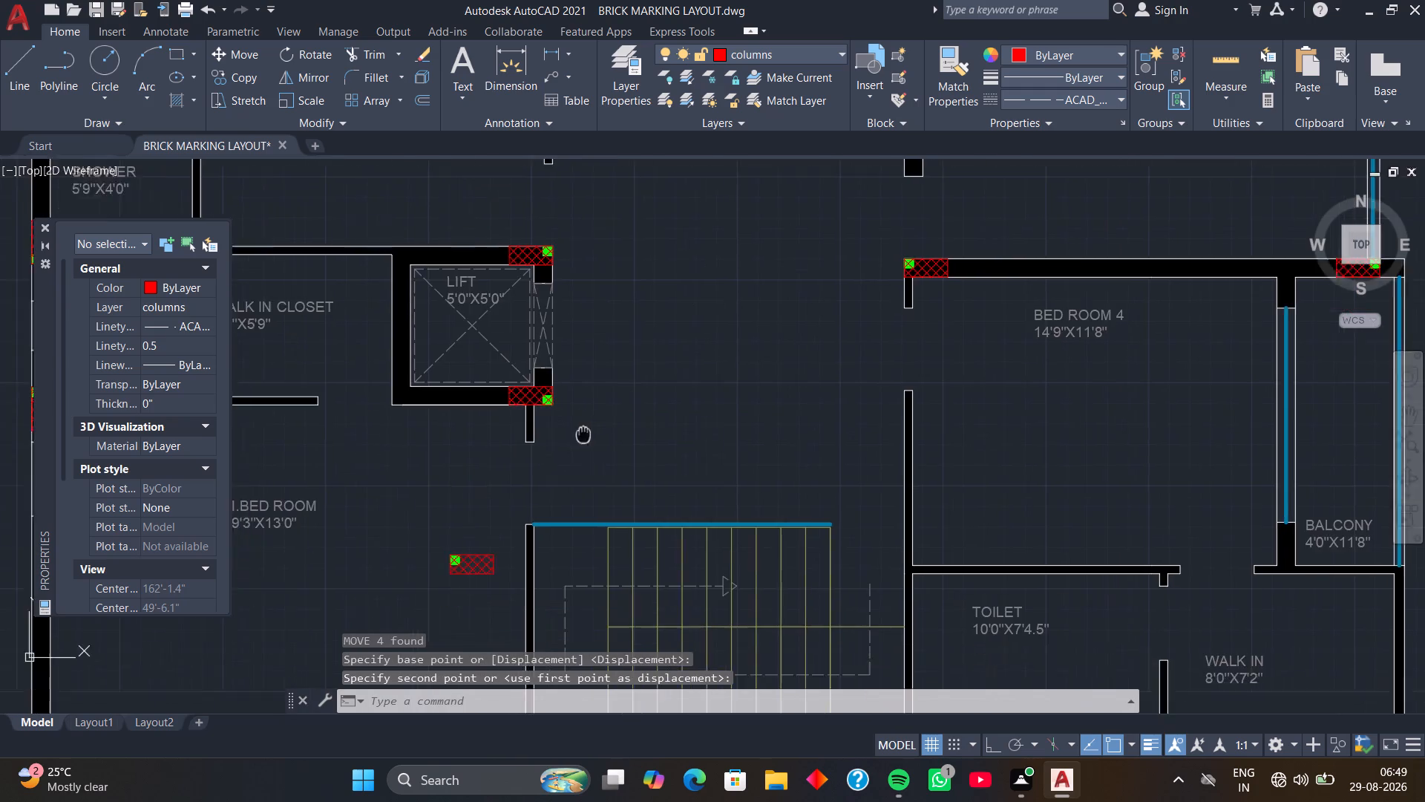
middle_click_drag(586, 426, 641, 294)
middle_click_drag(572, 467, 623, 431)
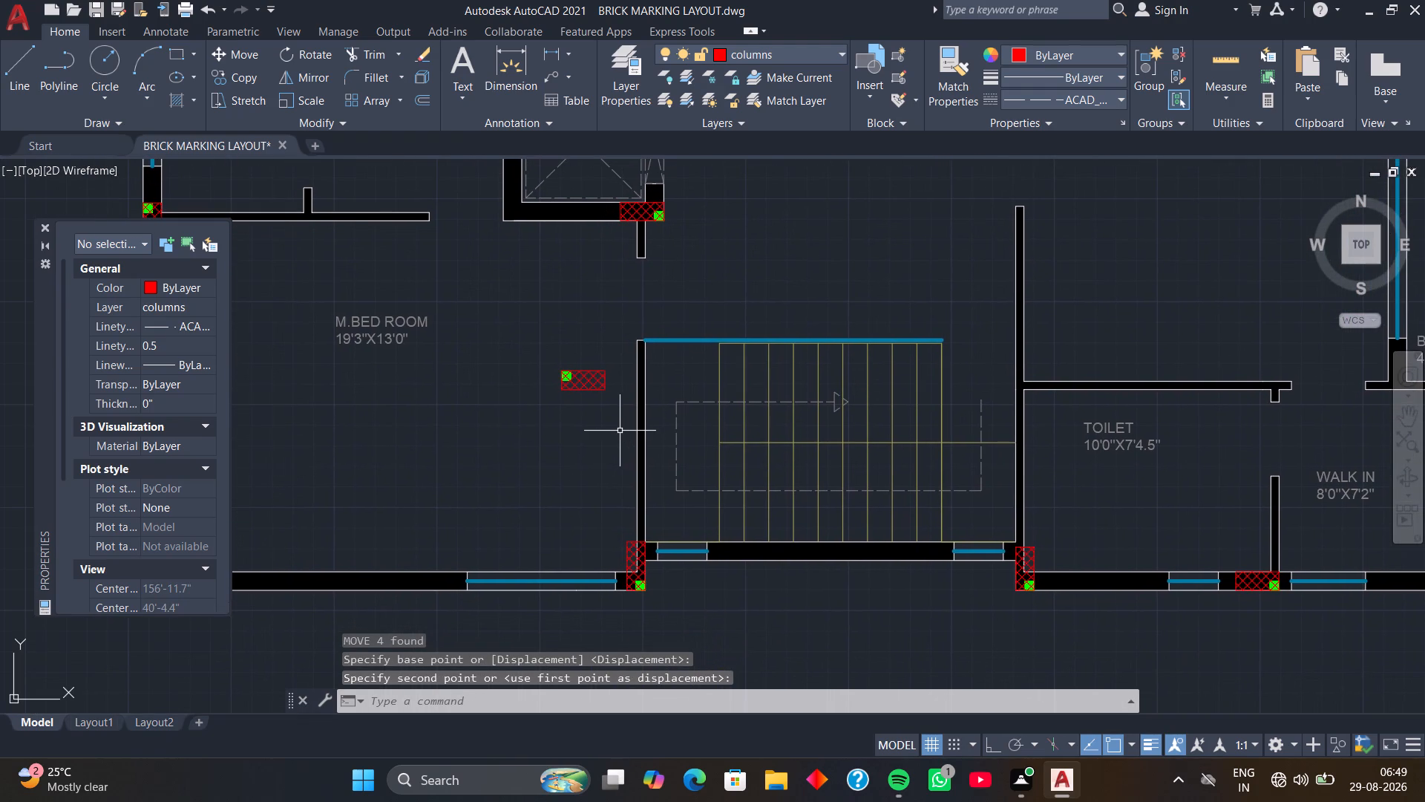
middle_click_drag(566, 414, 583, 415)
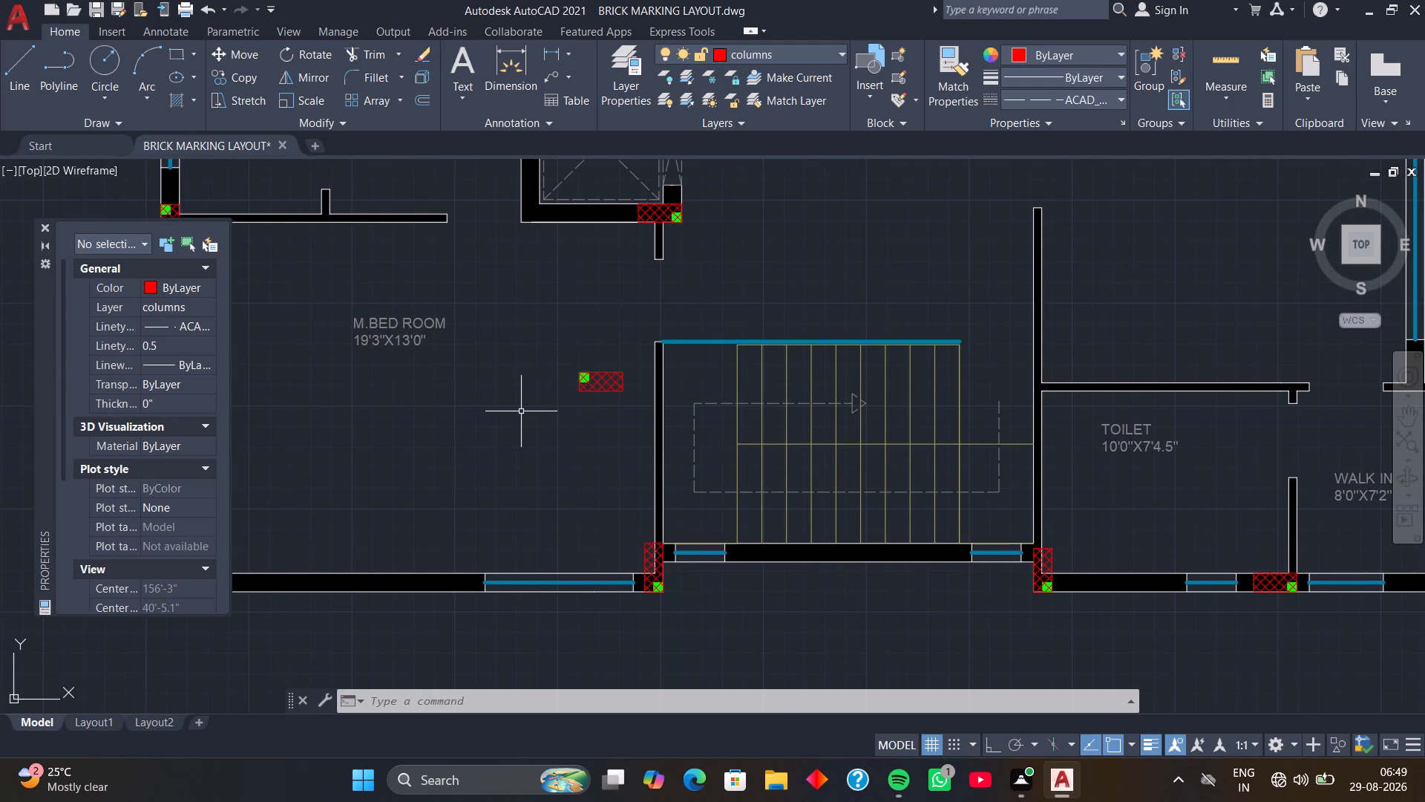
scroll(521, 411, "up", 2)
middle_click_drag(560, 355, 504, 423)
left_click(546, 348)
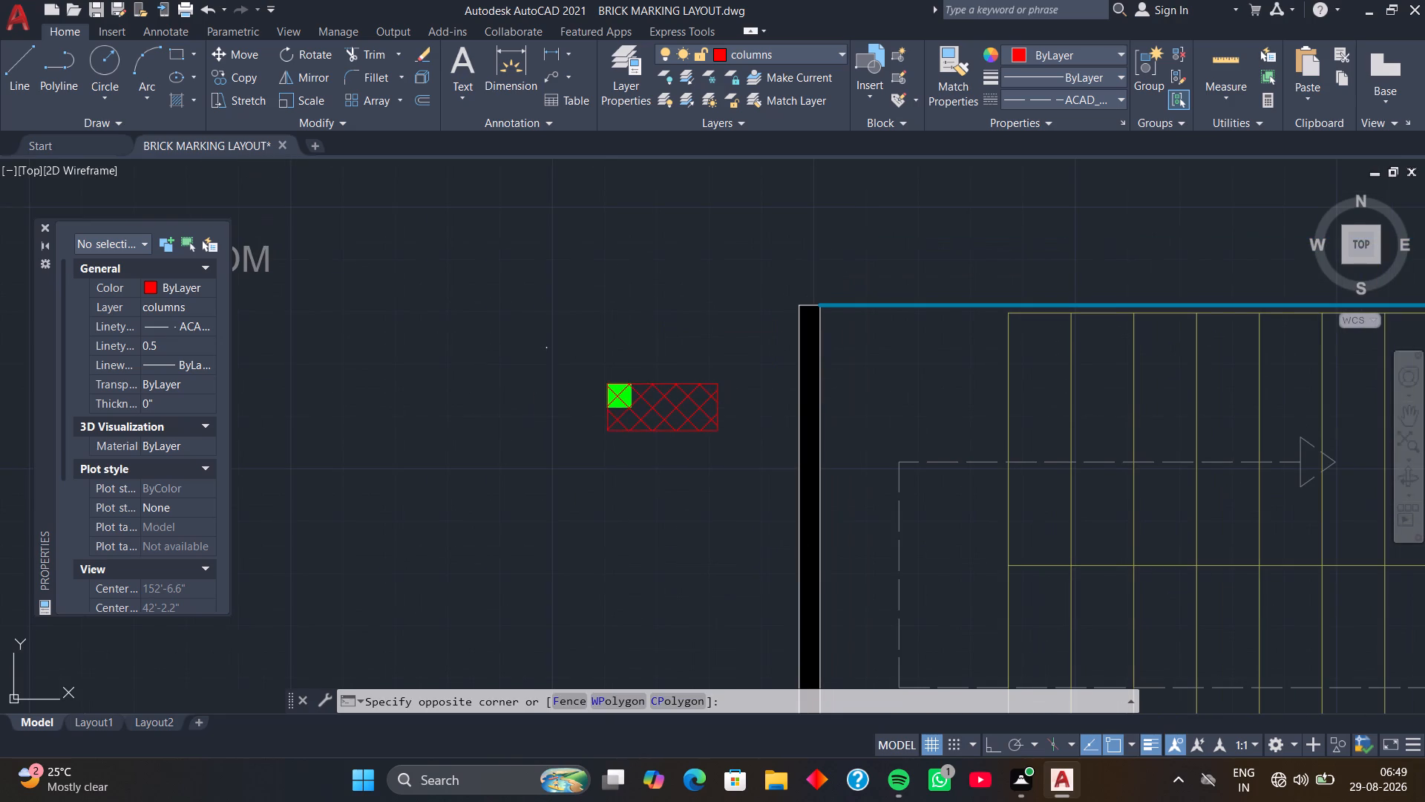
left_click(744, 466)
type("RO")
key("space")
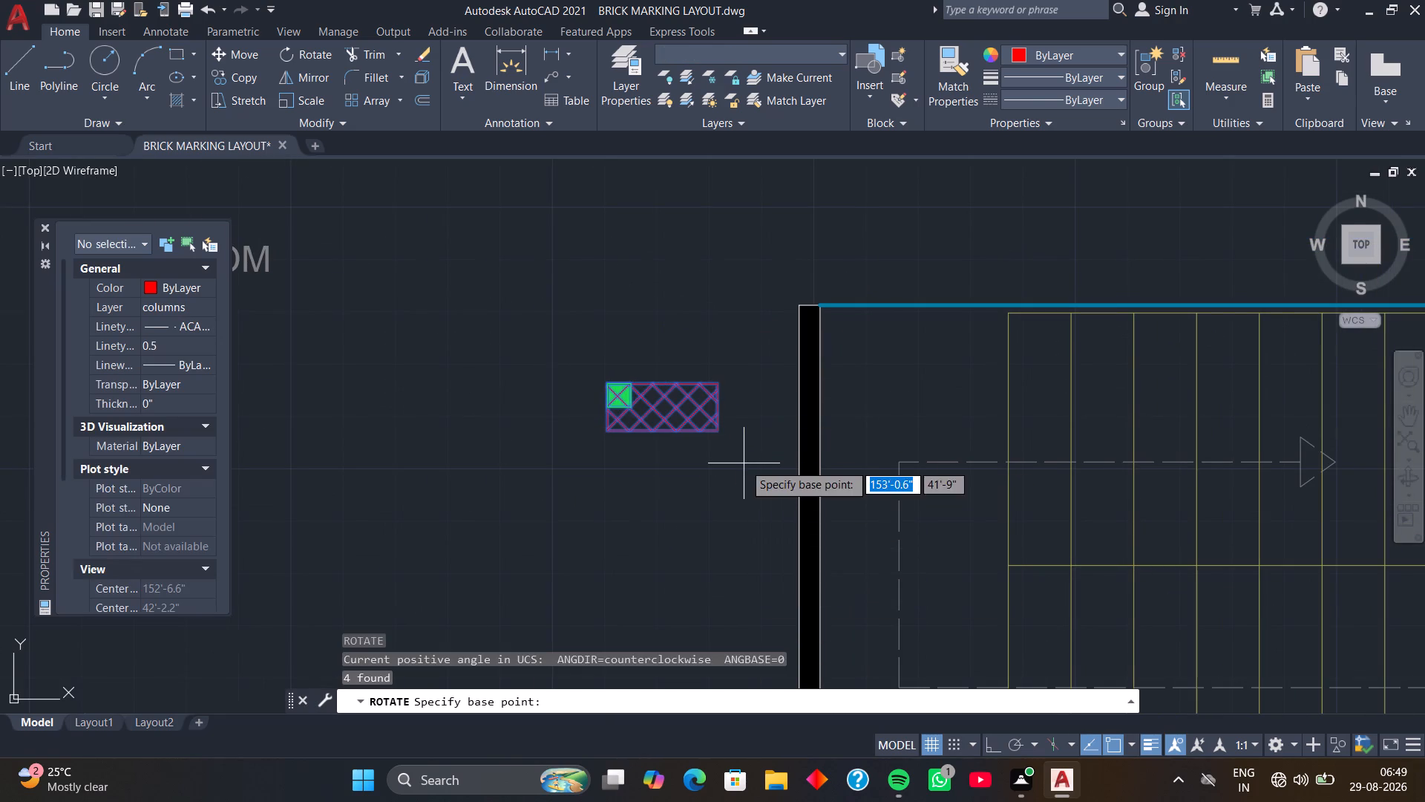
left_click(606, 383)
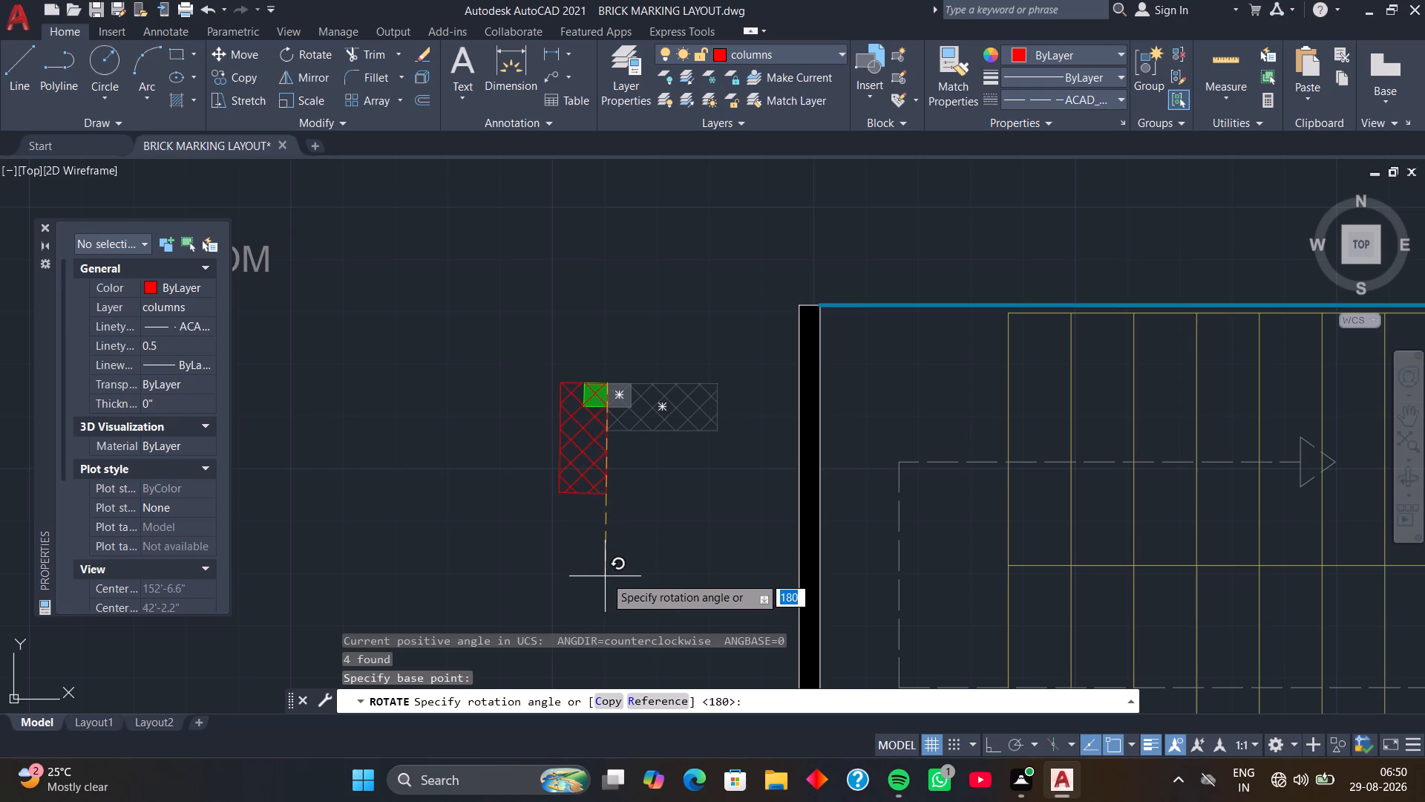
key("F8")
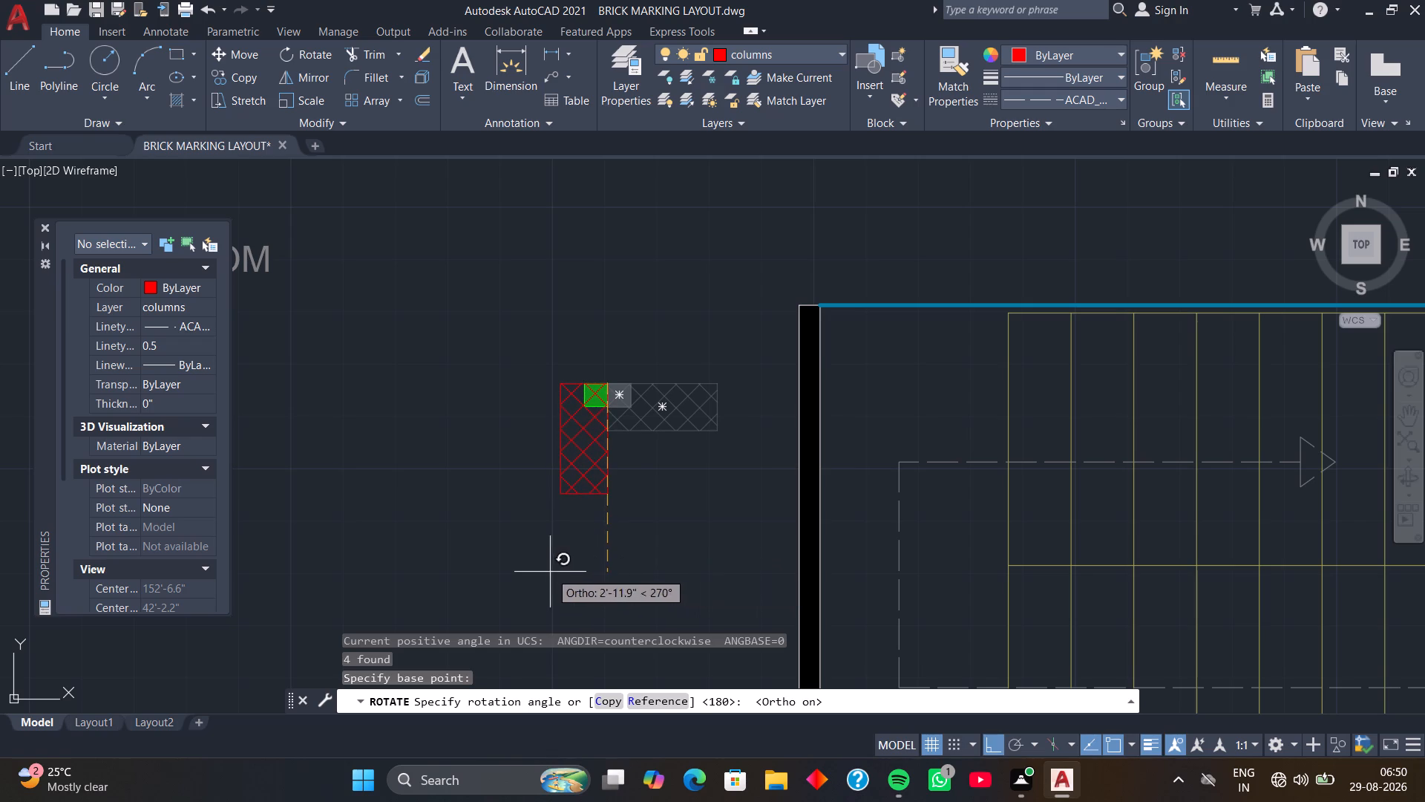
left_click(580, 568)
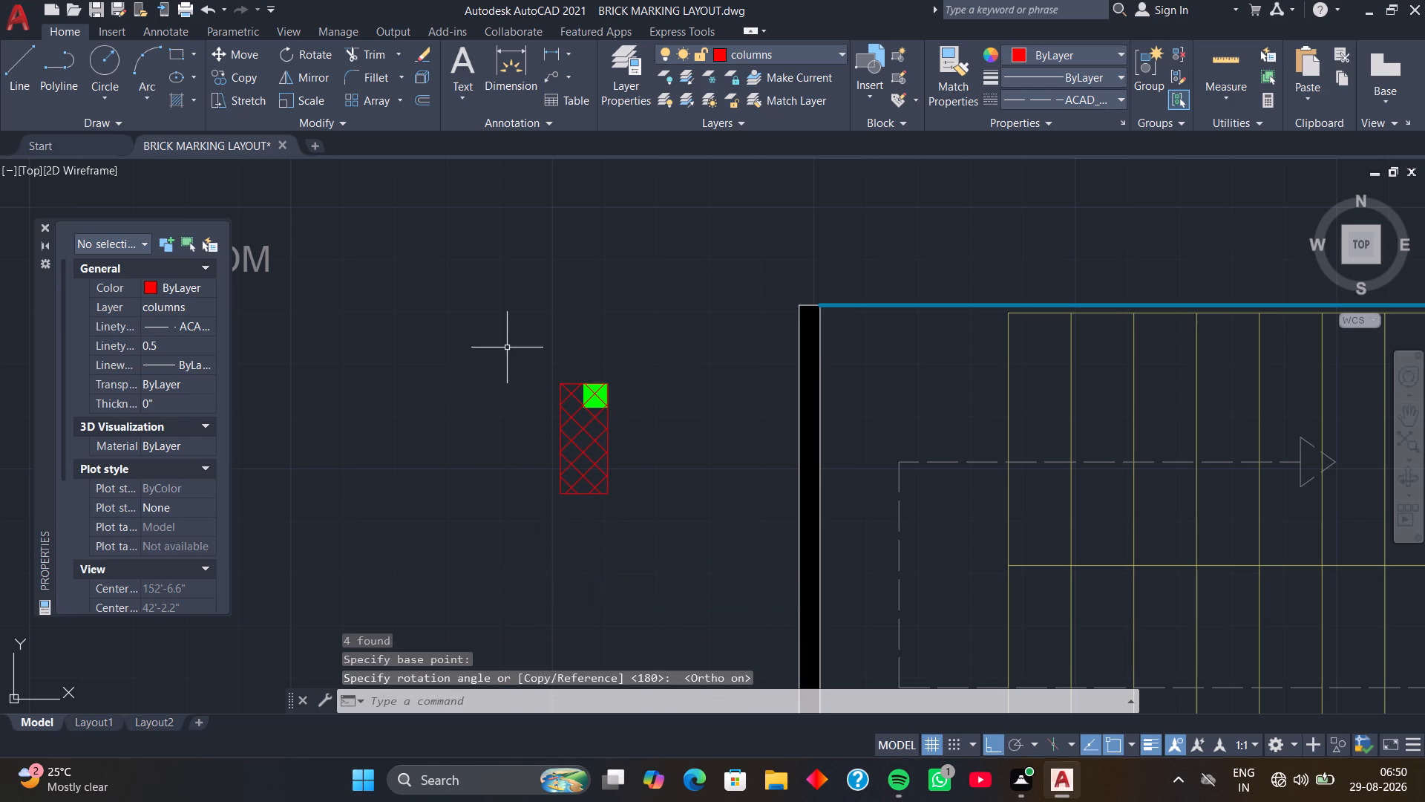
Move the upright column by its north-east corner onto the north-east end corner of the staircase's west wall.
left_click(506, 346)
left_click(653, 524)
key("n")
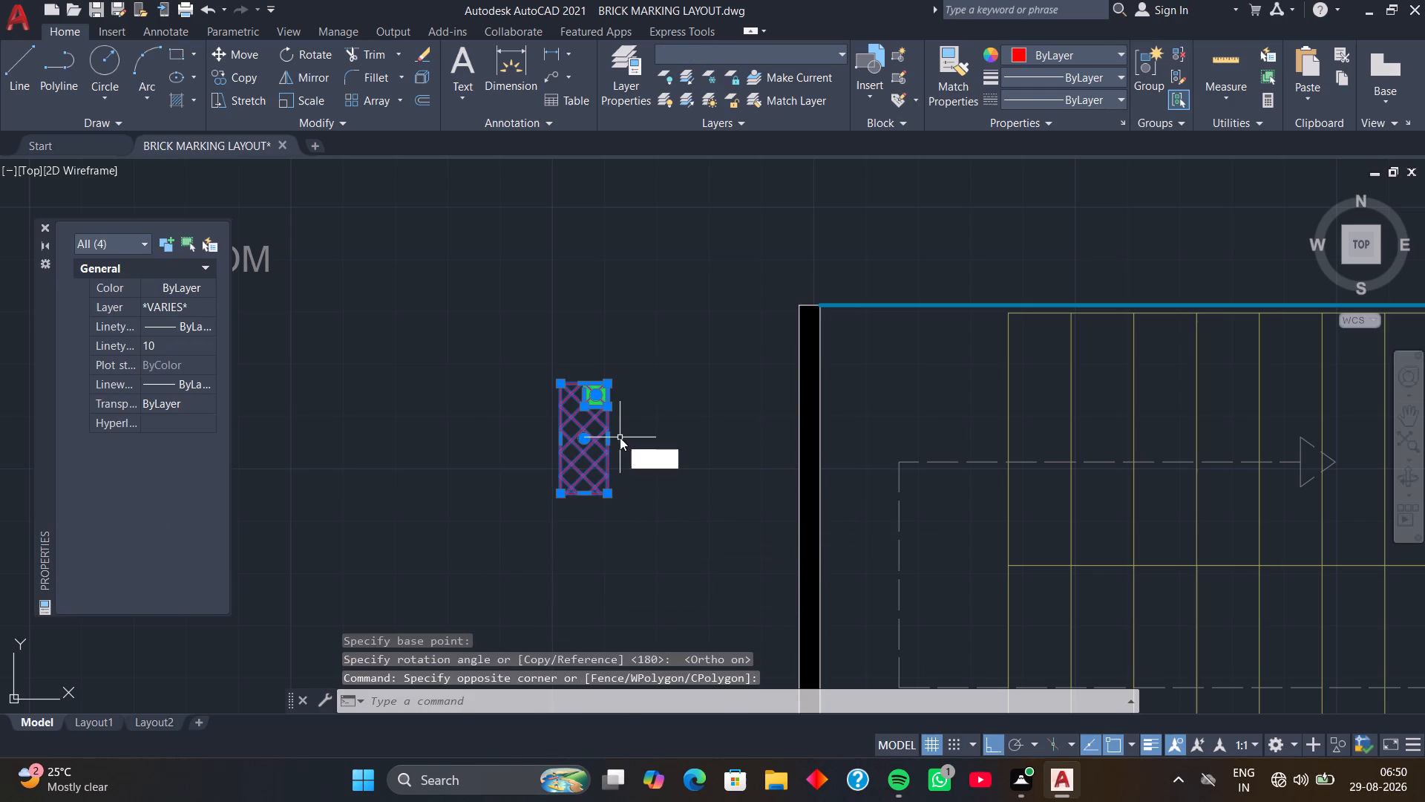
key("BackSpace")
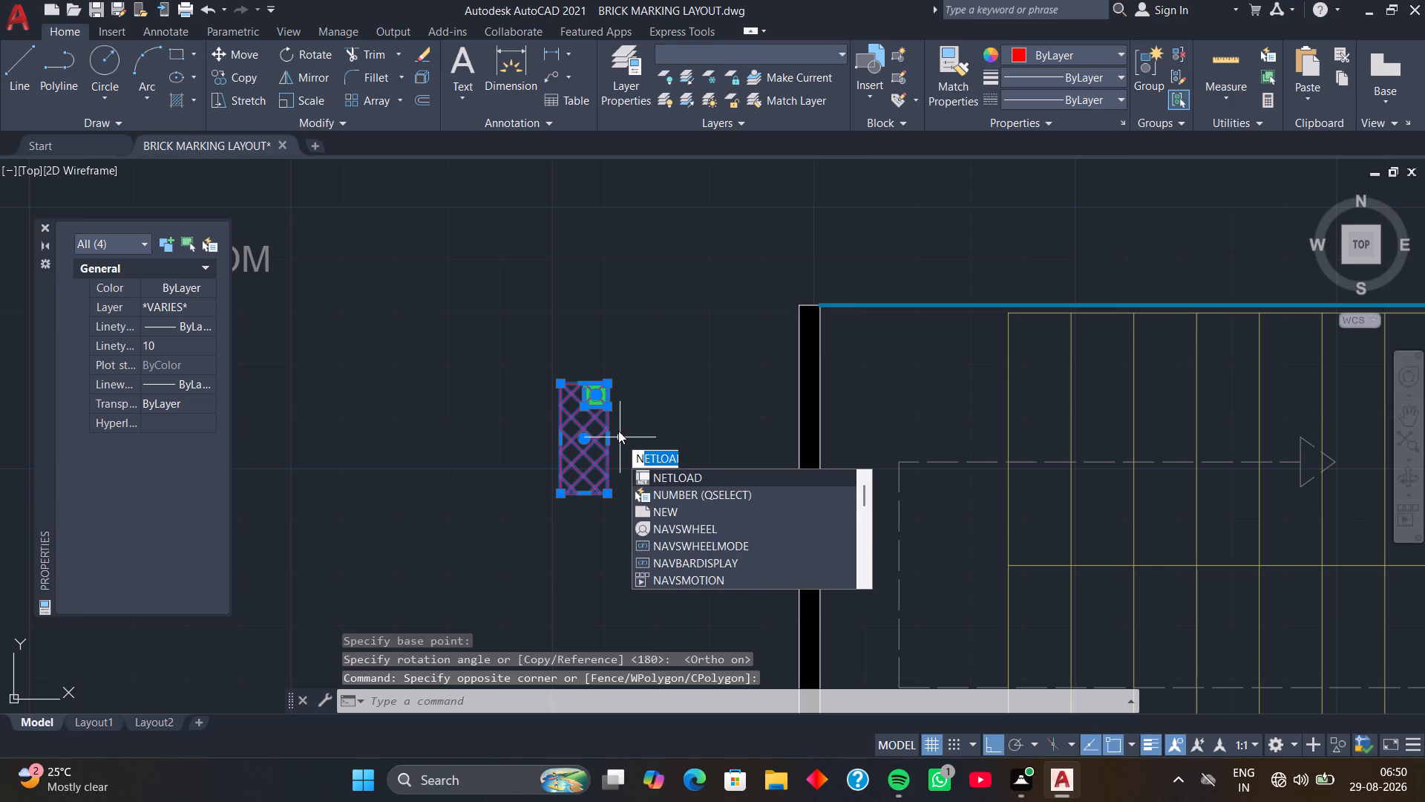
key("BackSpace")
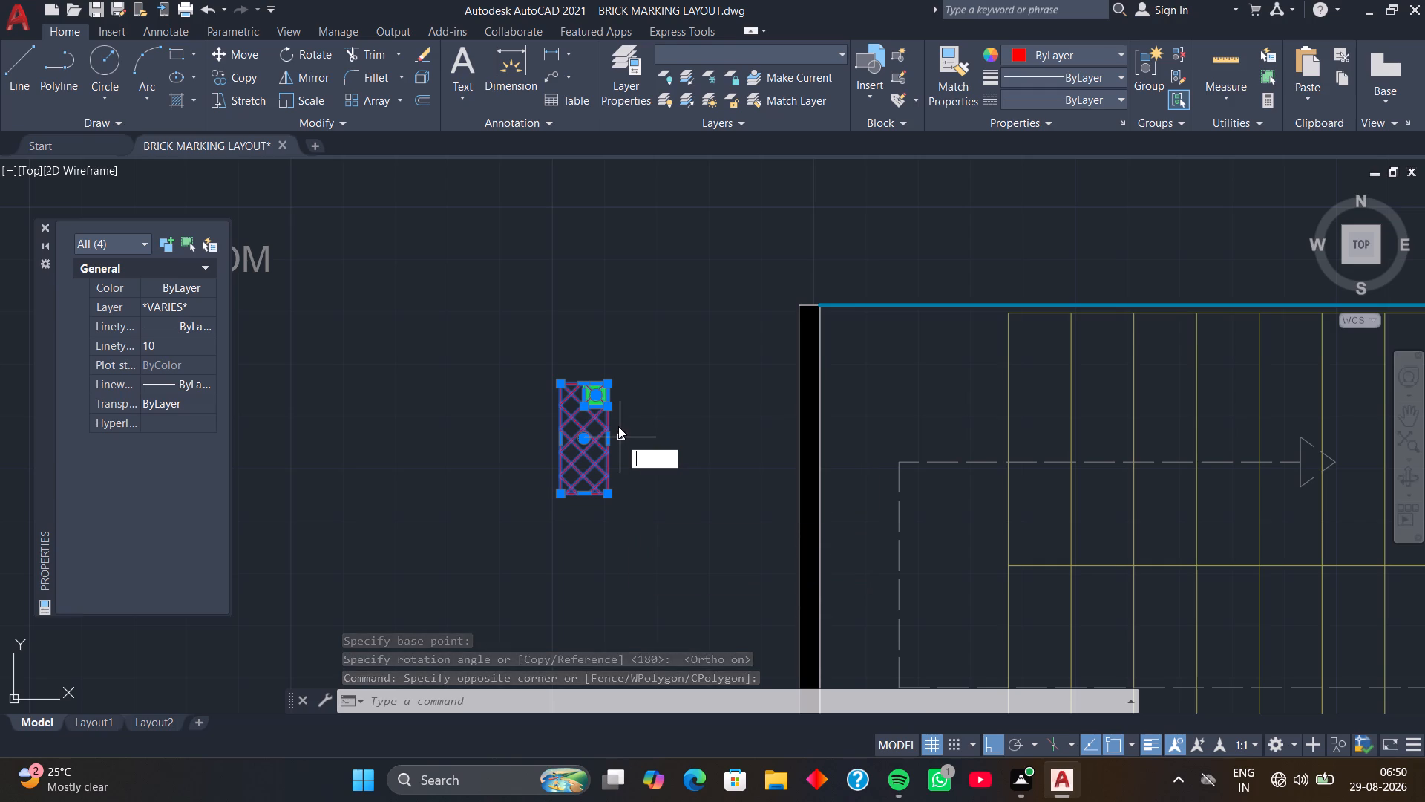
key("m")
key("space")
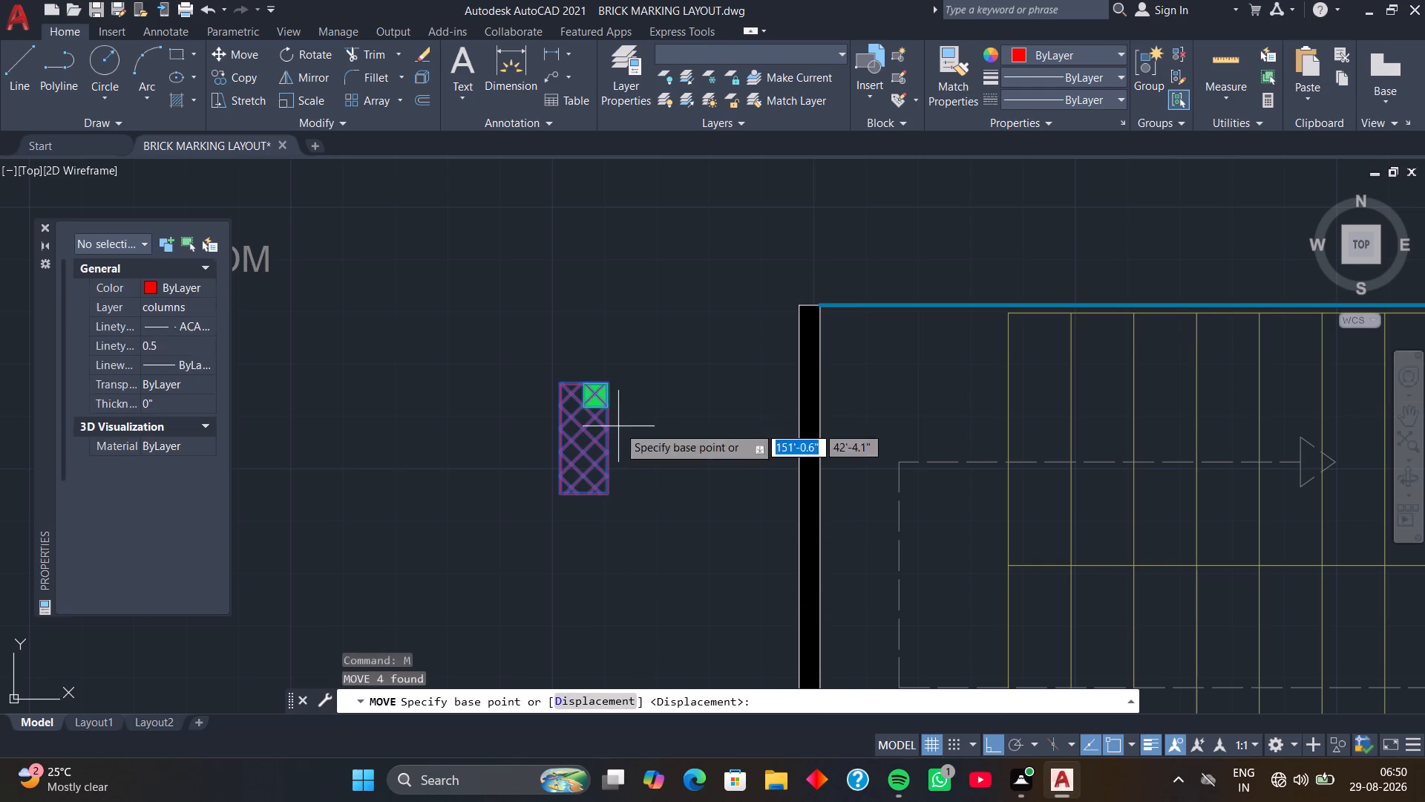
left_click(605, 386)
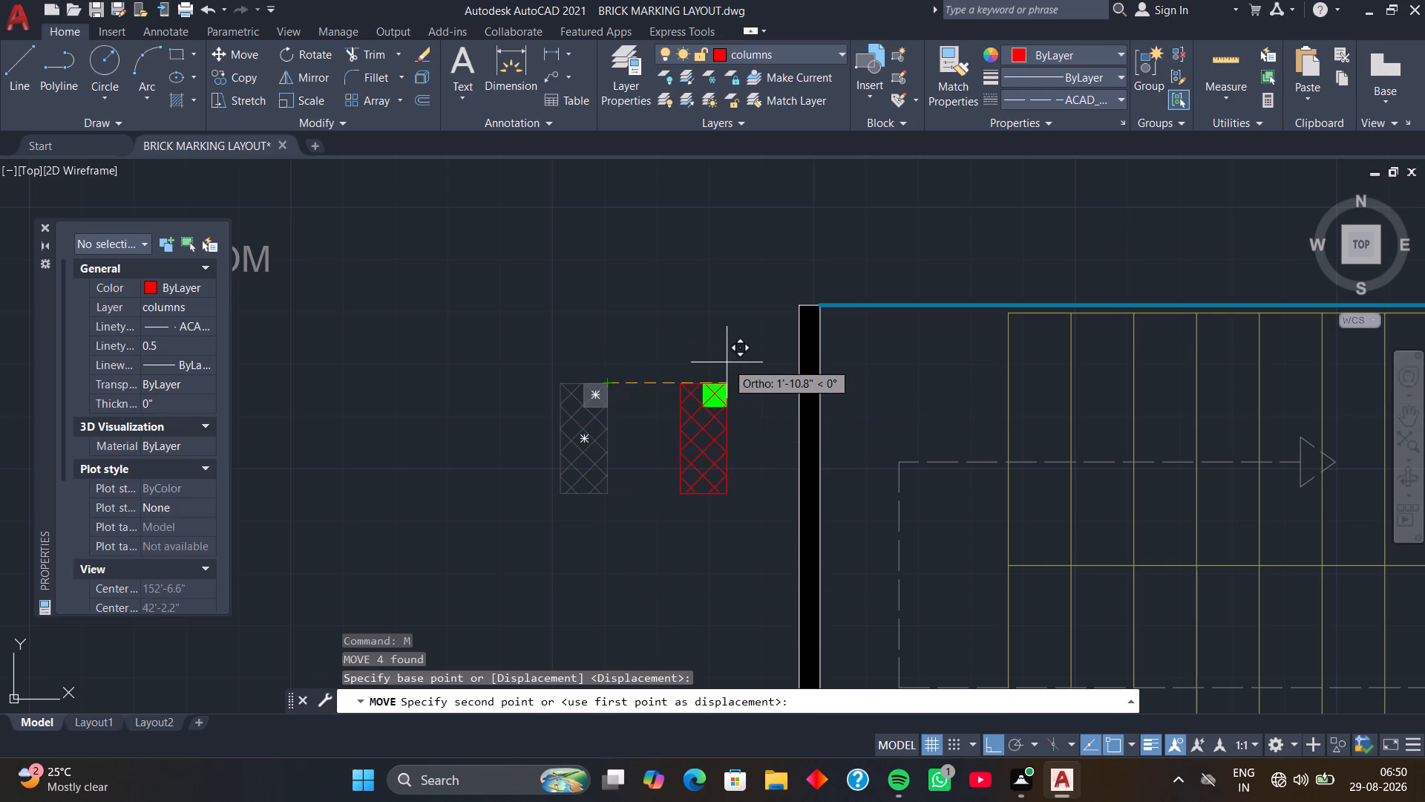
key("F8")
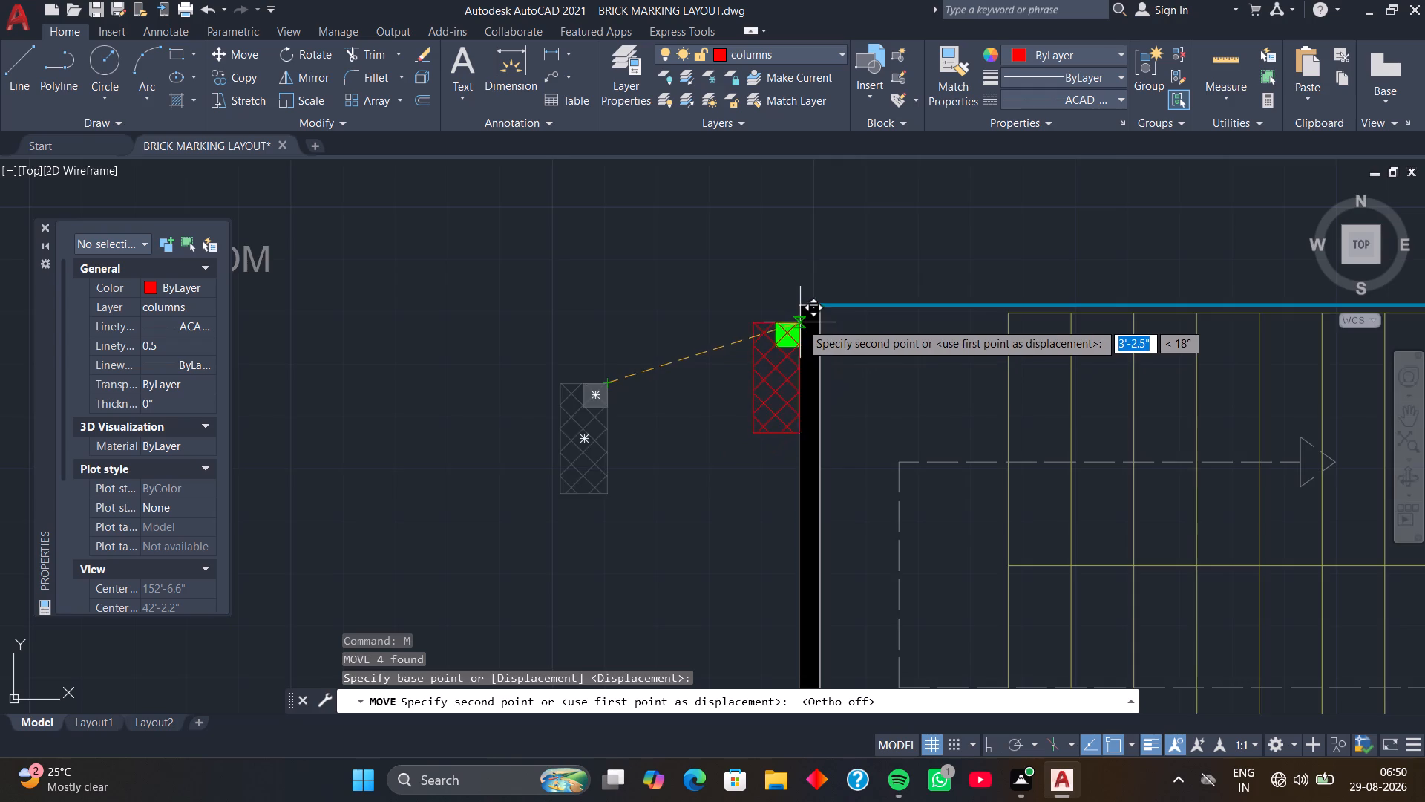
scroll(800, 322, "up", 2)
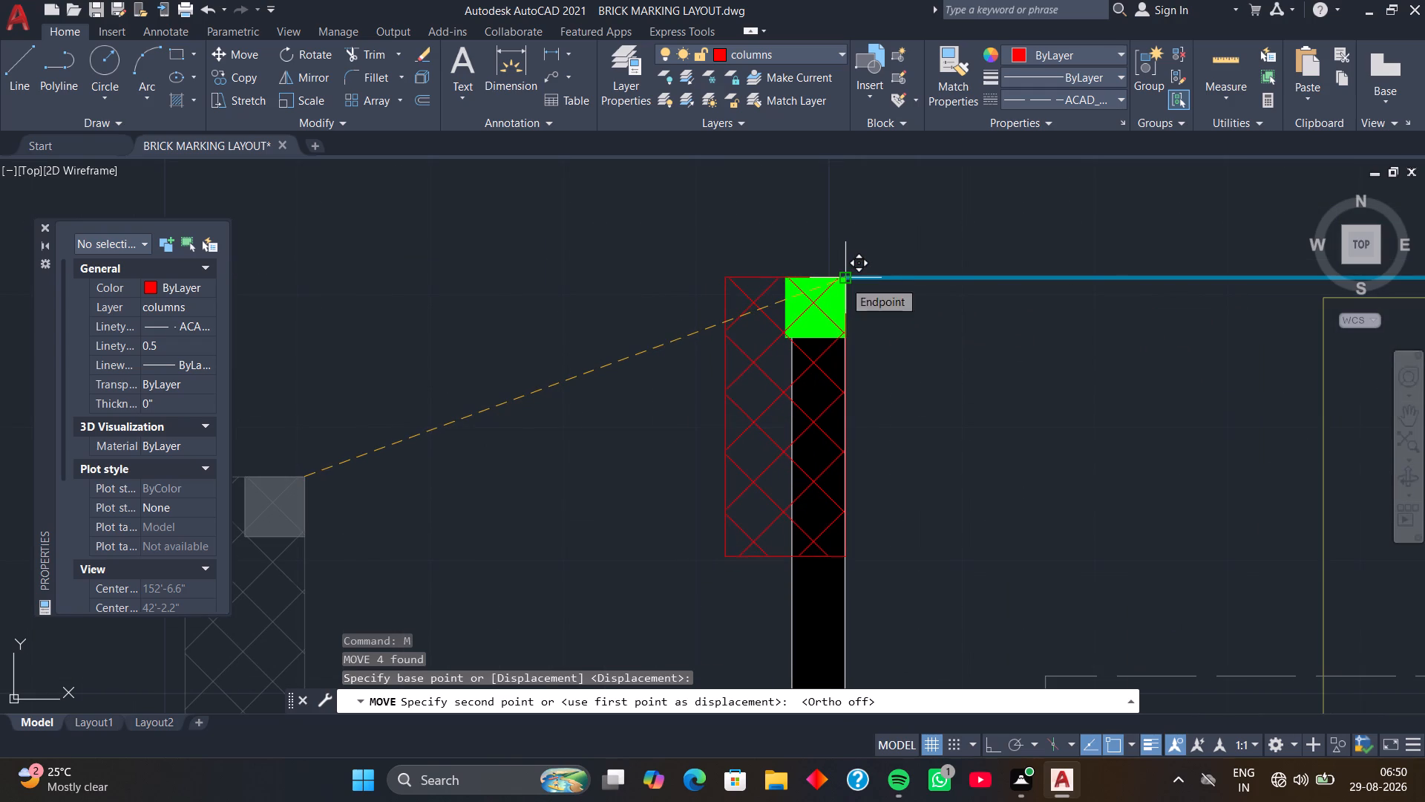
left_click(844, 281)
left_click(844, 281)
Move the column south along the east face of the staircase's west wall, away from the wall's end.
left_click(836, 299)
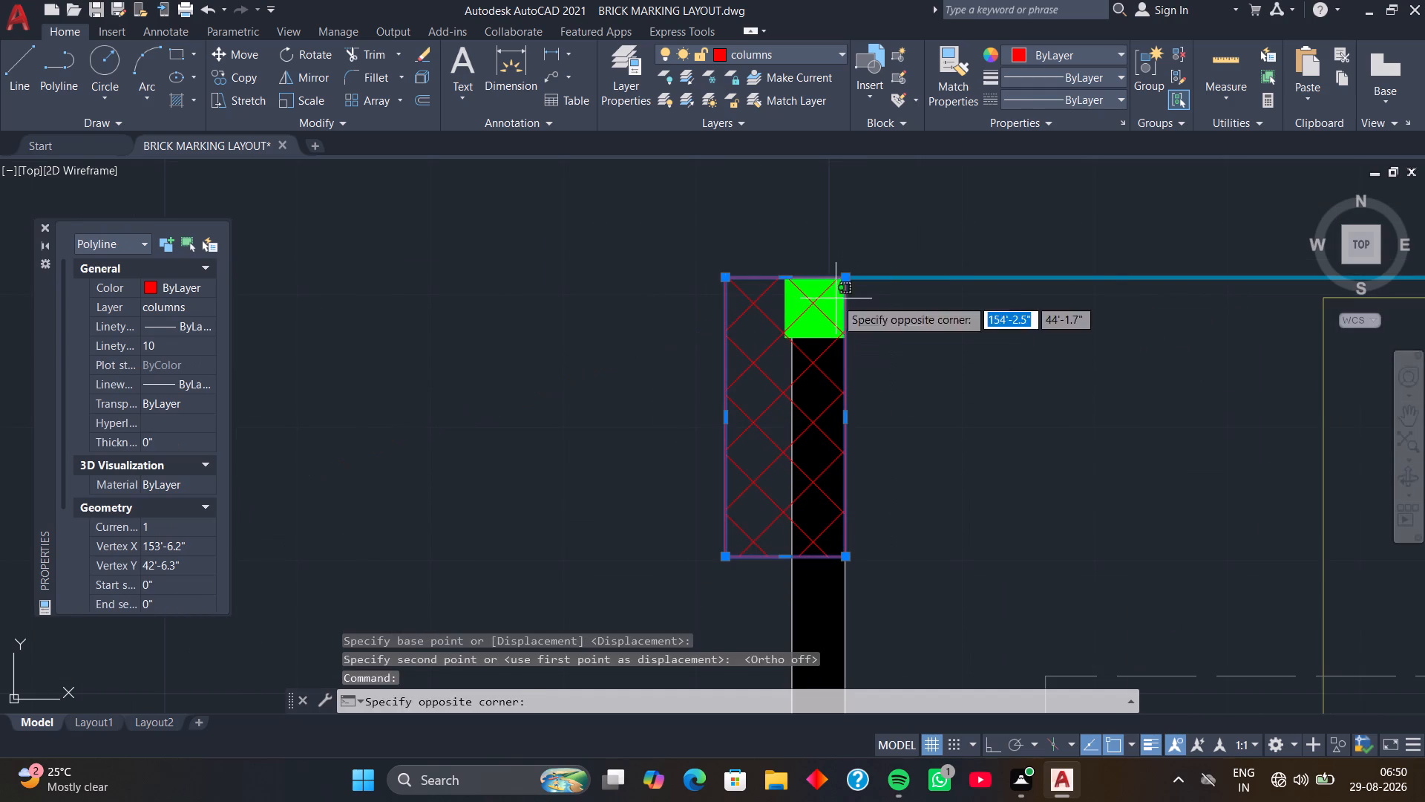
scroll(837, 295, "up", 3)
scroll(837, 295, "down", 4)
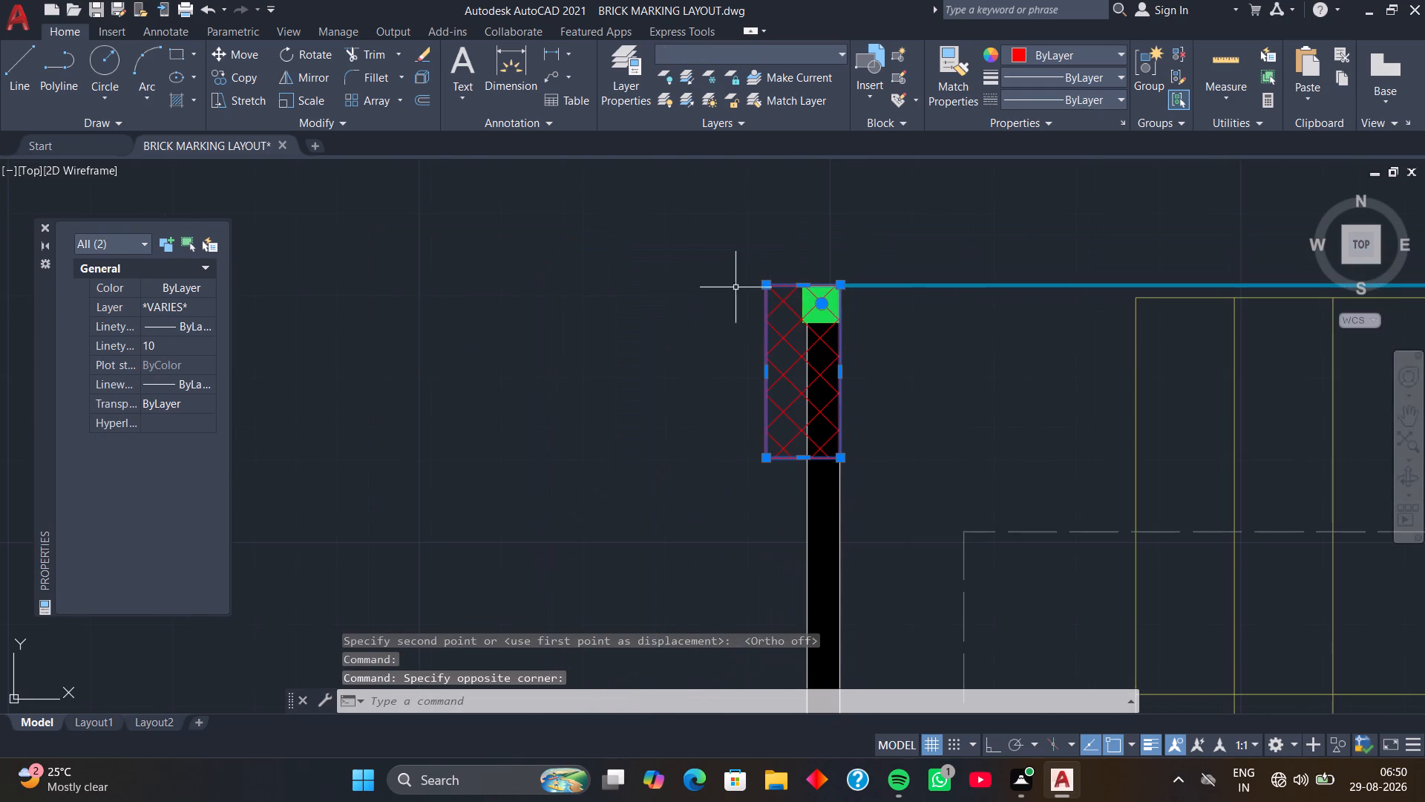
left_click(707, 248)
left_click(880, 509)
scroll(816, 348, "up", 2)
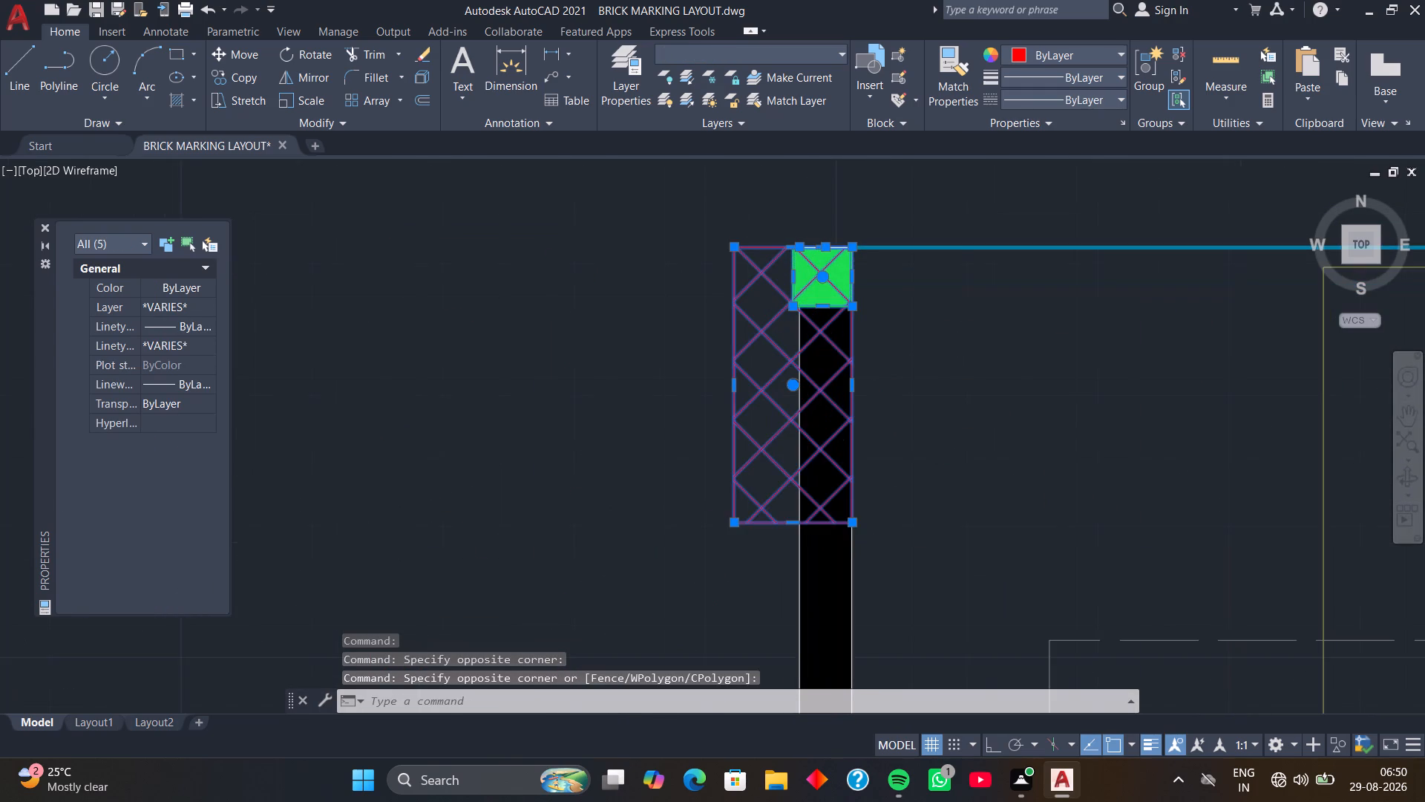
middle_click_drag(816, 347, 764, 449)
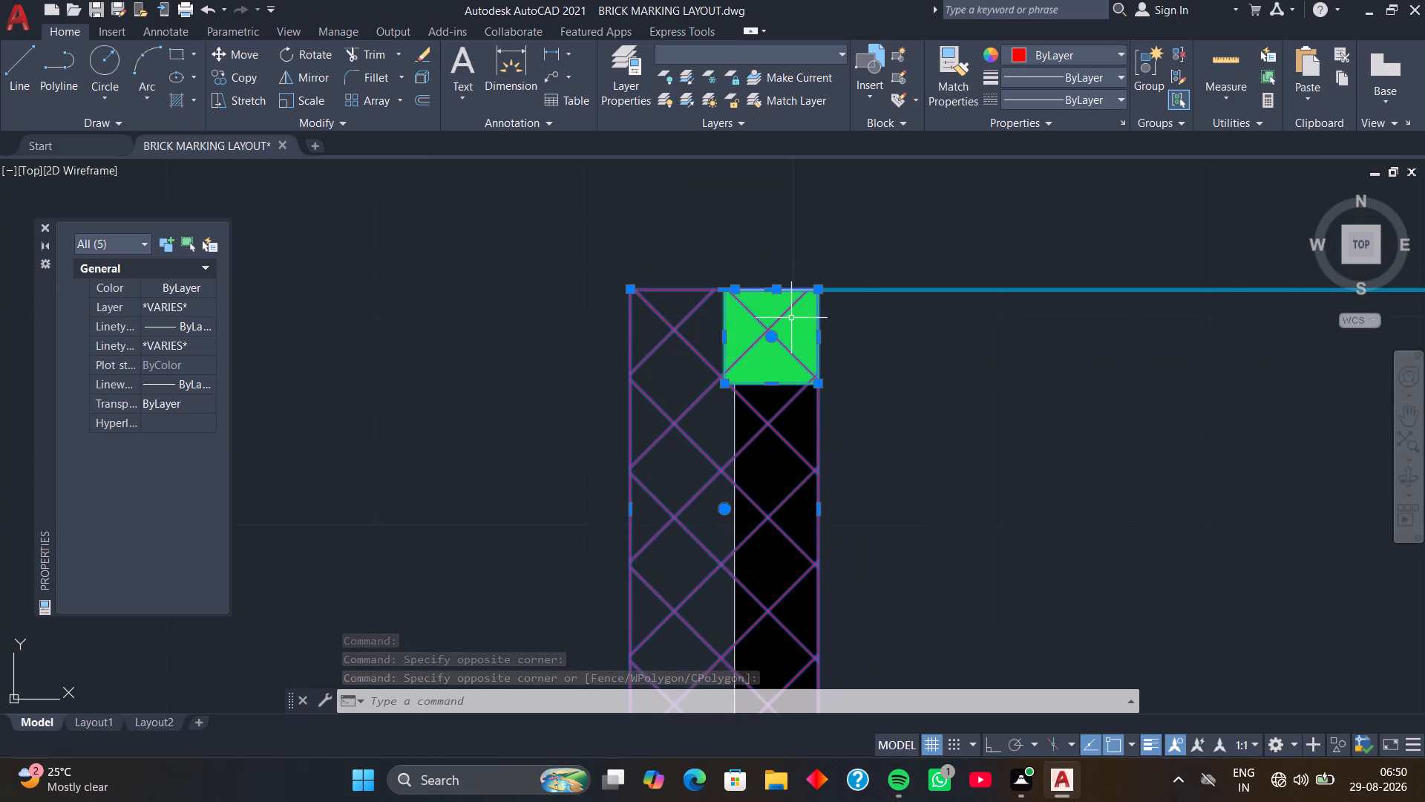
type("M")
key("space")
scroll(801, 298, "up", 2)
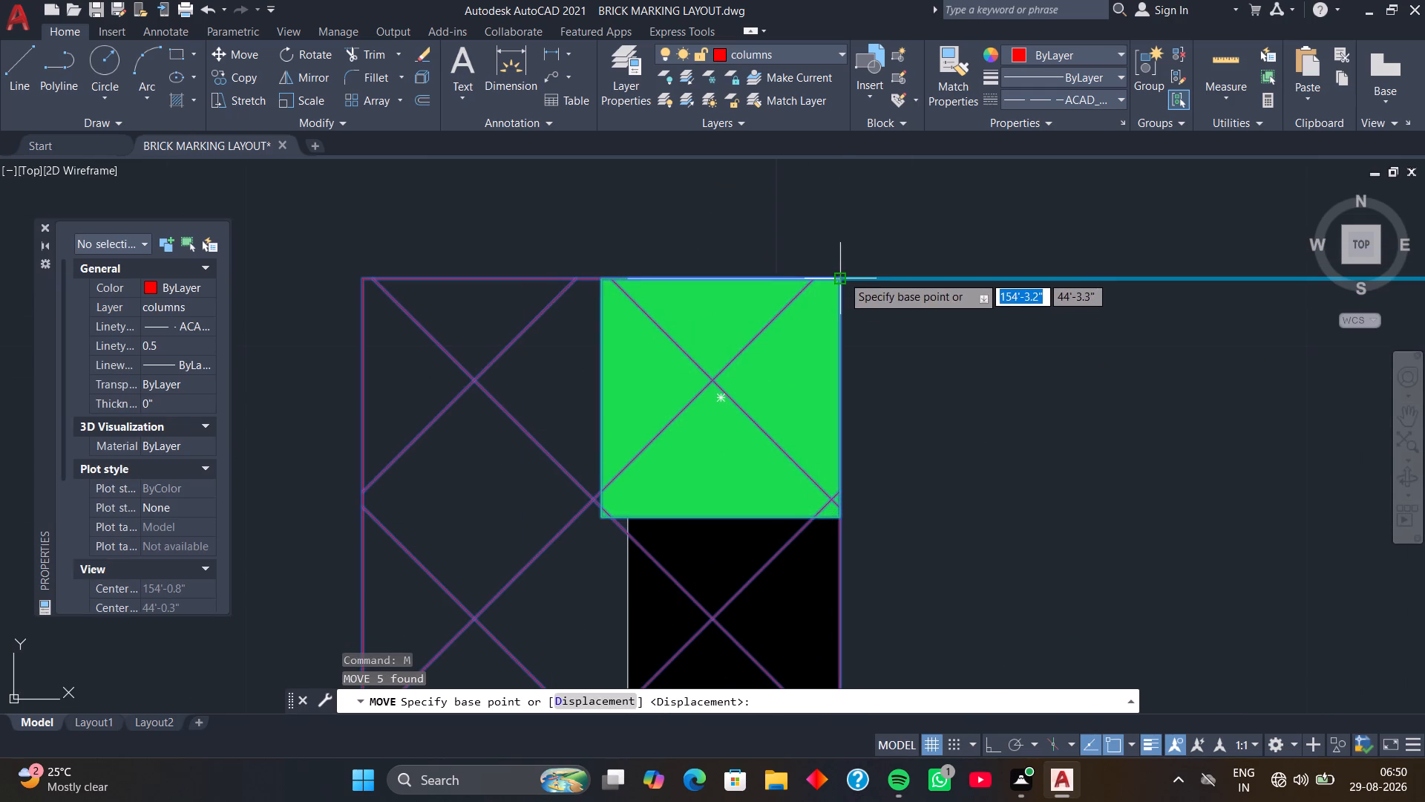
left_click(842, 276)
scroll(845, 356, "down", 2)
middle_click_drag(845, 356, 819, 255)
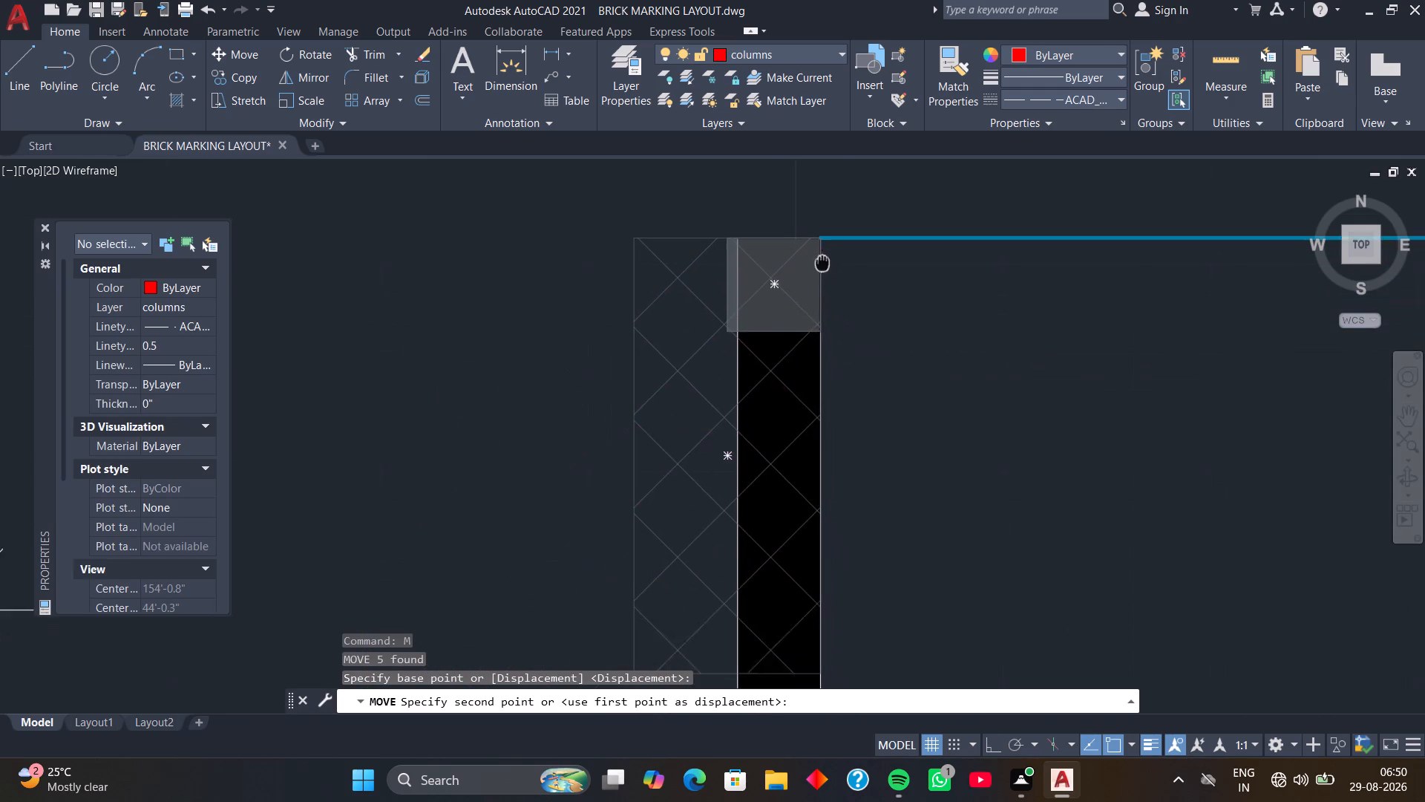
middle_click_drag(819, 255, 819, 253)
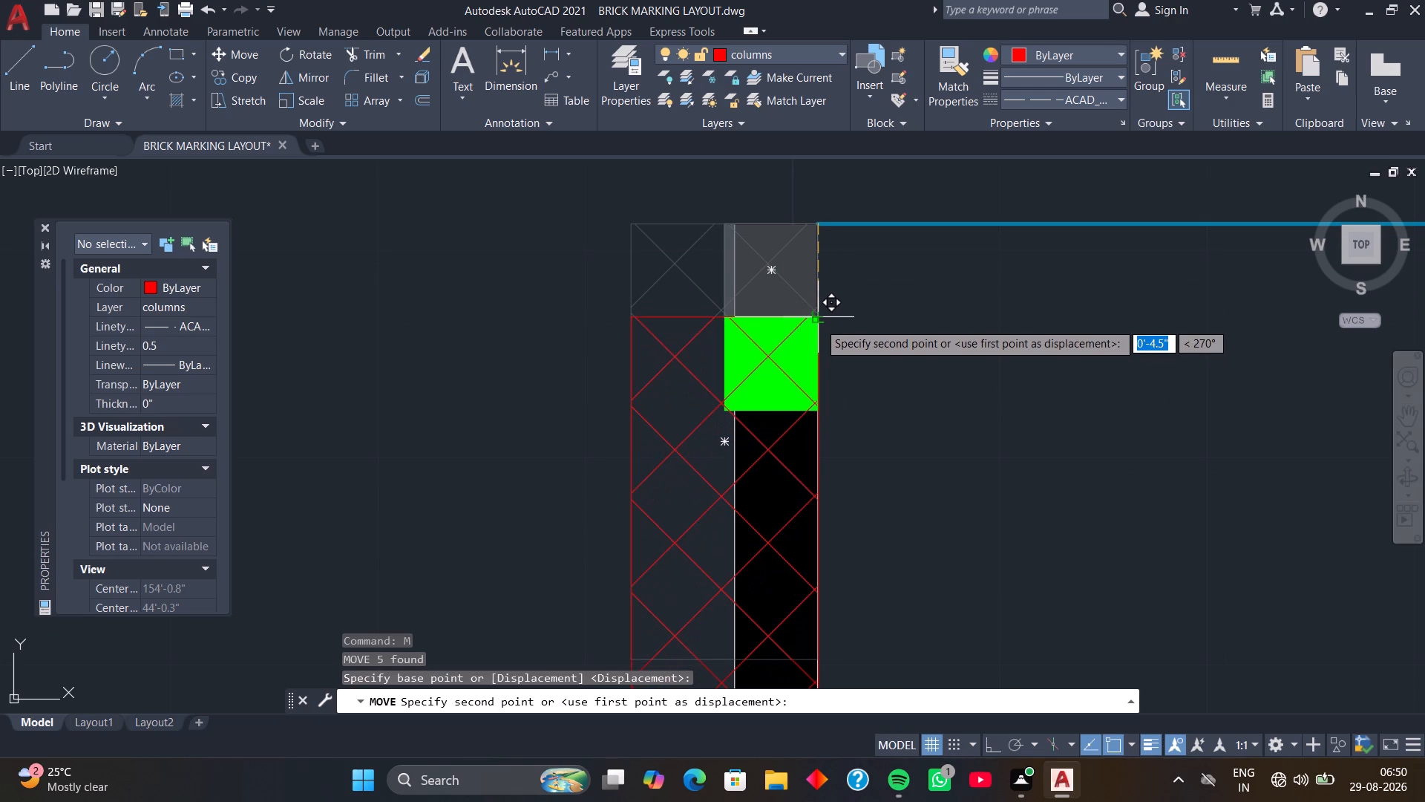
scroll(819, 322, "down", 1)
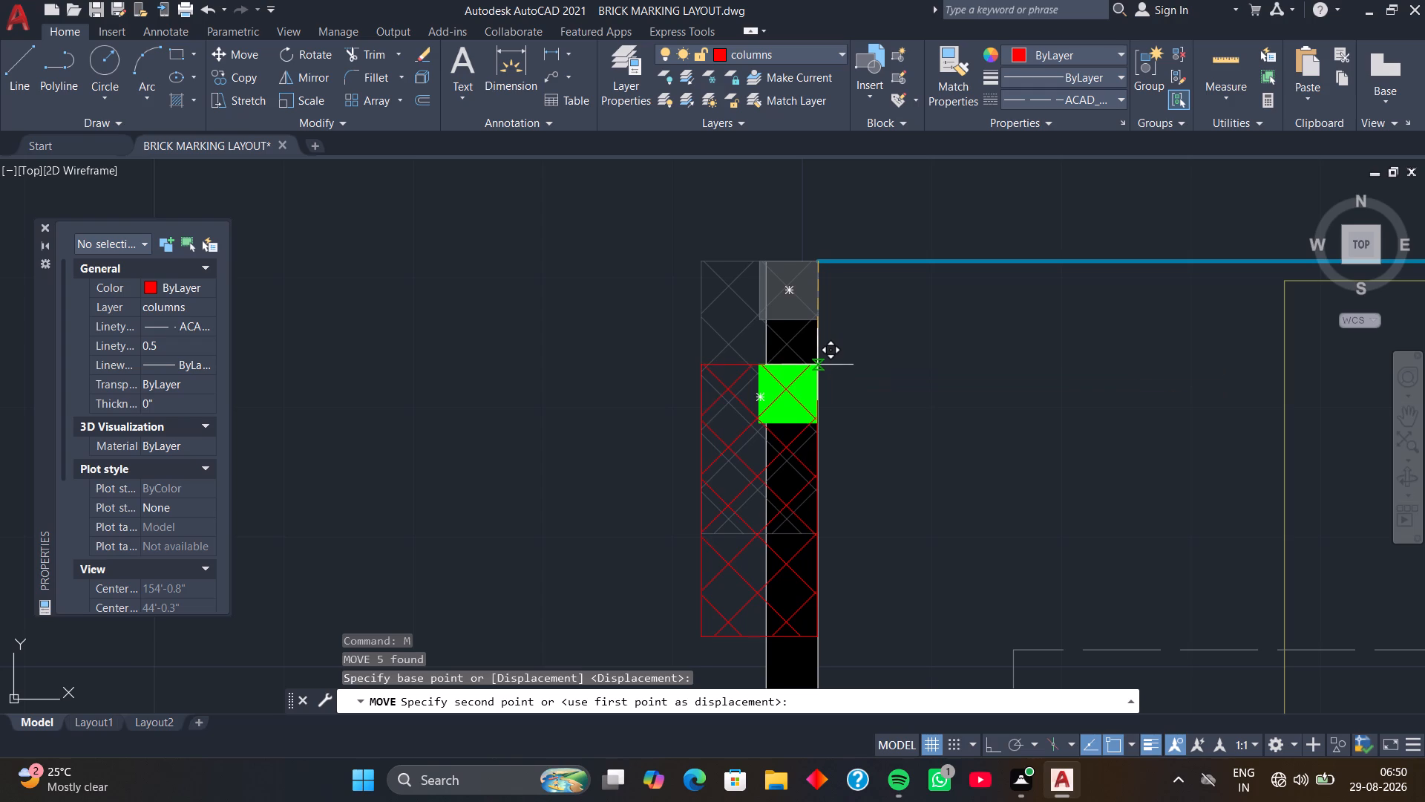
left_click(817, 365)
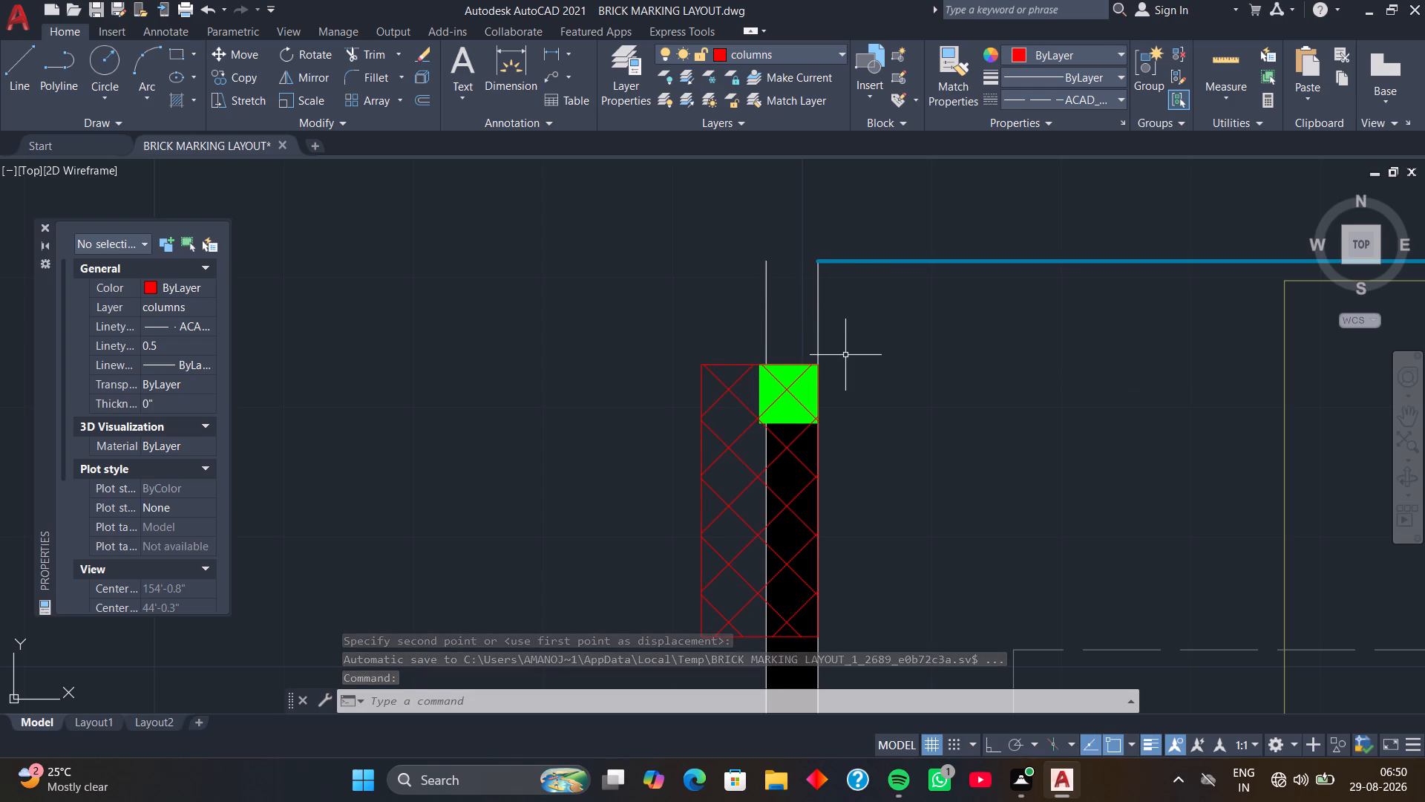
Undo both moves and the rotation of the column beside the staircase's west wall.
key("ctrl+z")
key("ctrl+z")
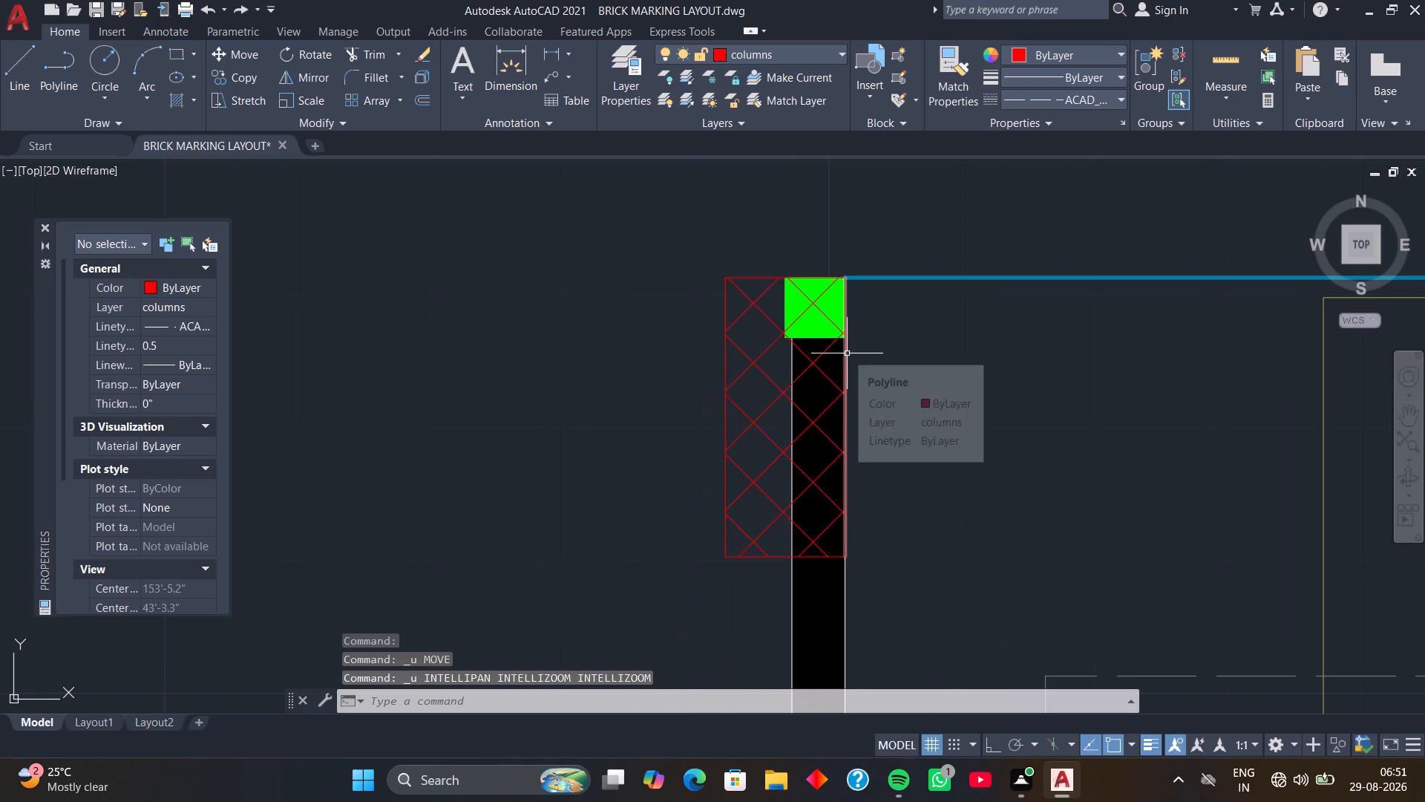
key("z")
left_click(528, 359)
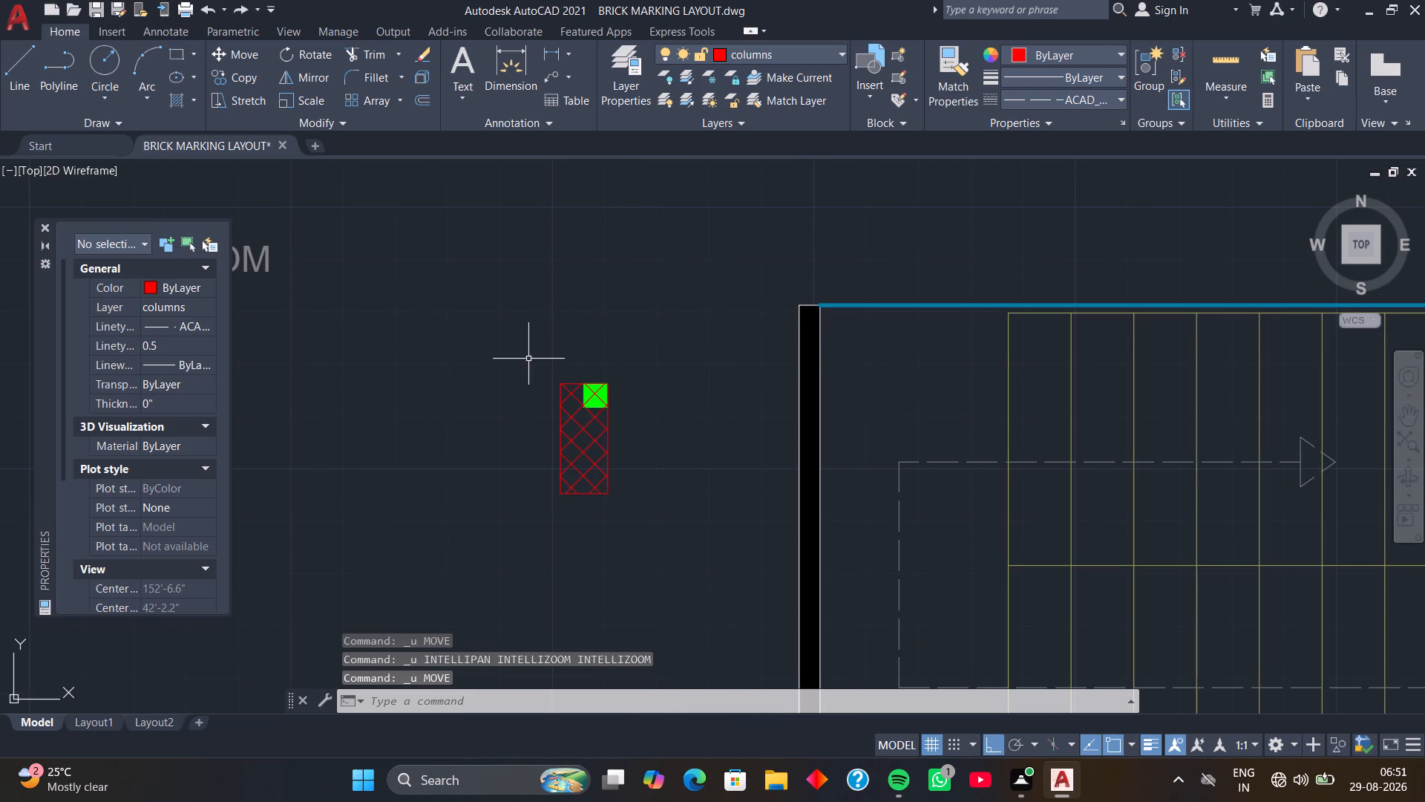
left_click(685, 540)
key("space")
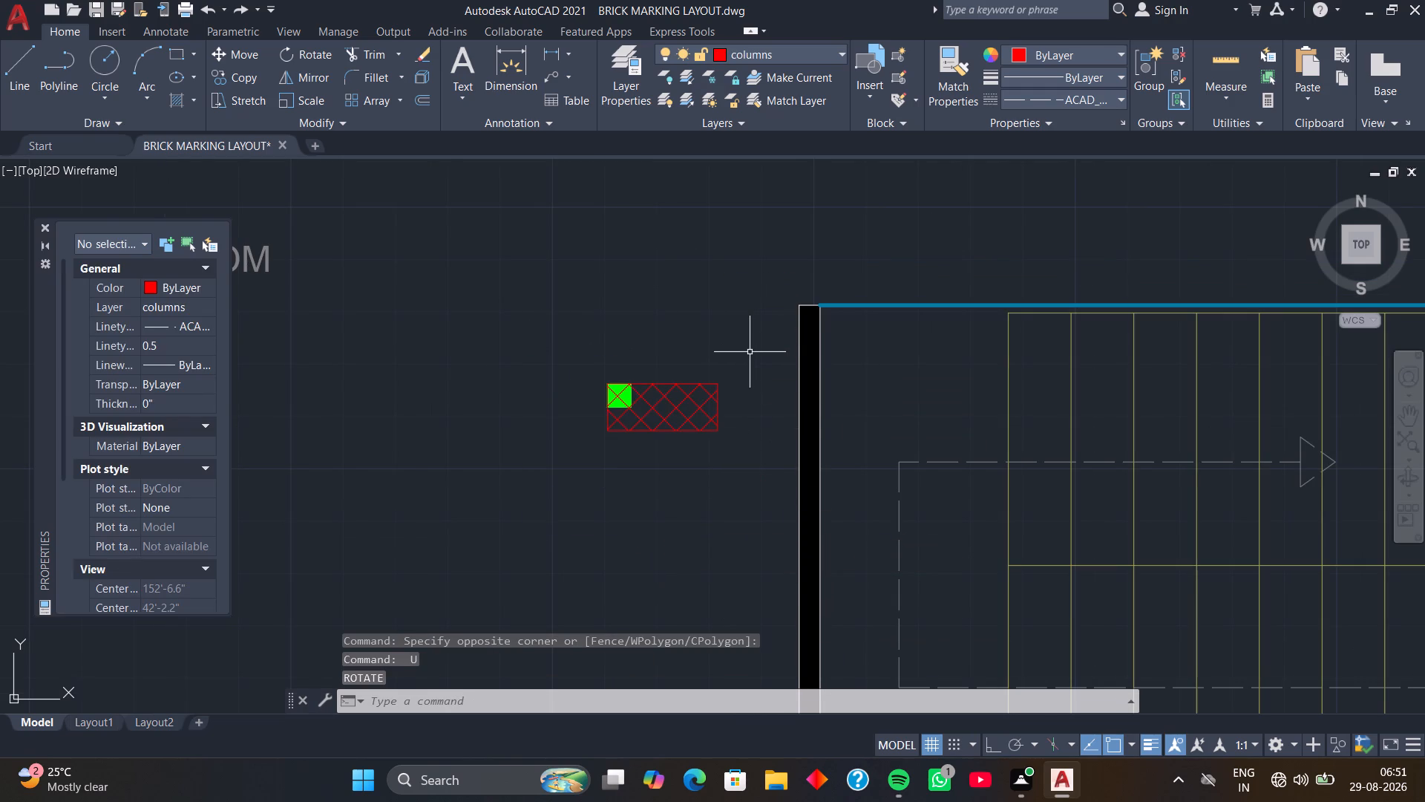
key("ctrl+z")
Rotate the loose column west of the staircase upright about its north-west corner, with its green square at the north-east.
scroll(730, 352, "down", 4)
middle_click_drag(757, 454, 737, 338)
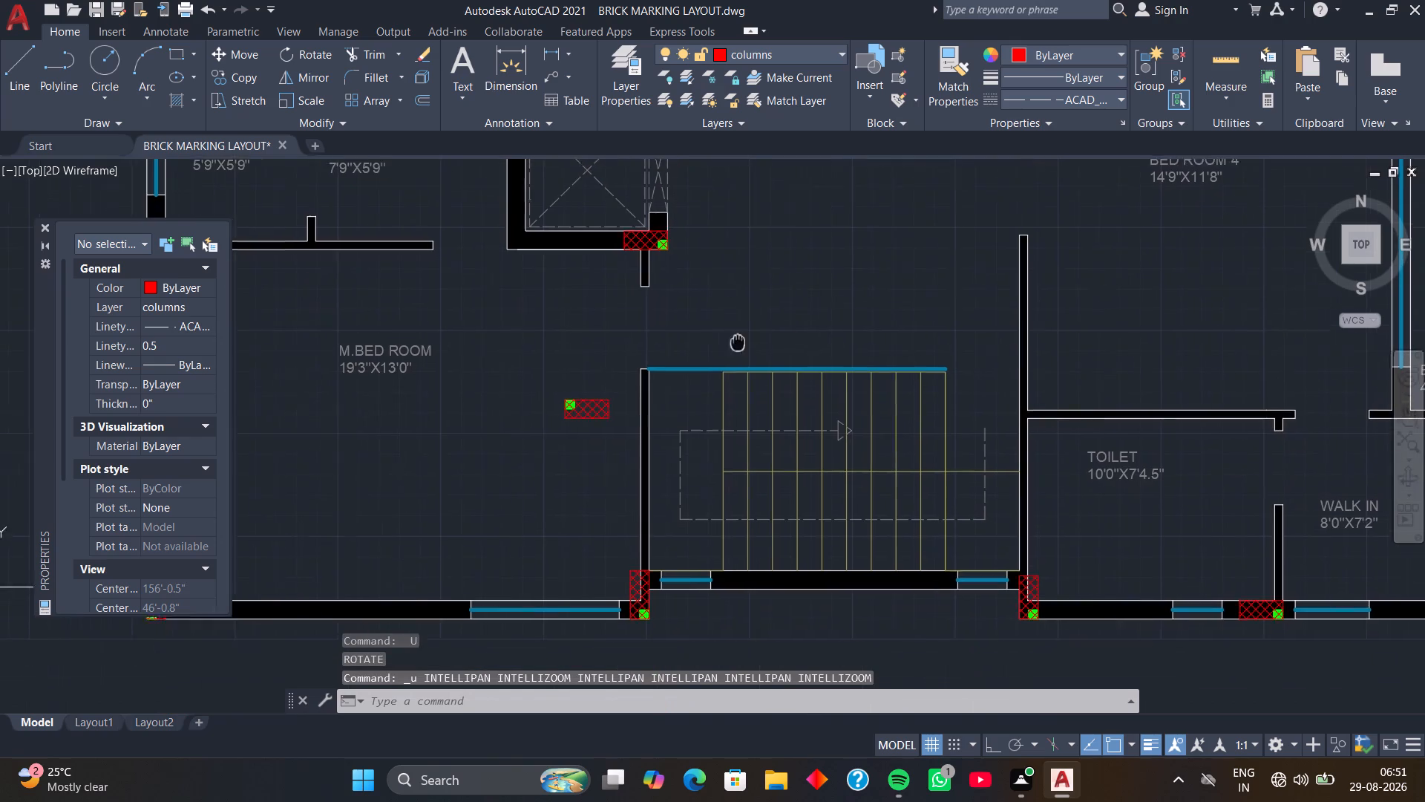
middle_click_drag(737, 338, 737, 336)
left_click_drag(520, 351, 529, 382)
left_click(611, 482)
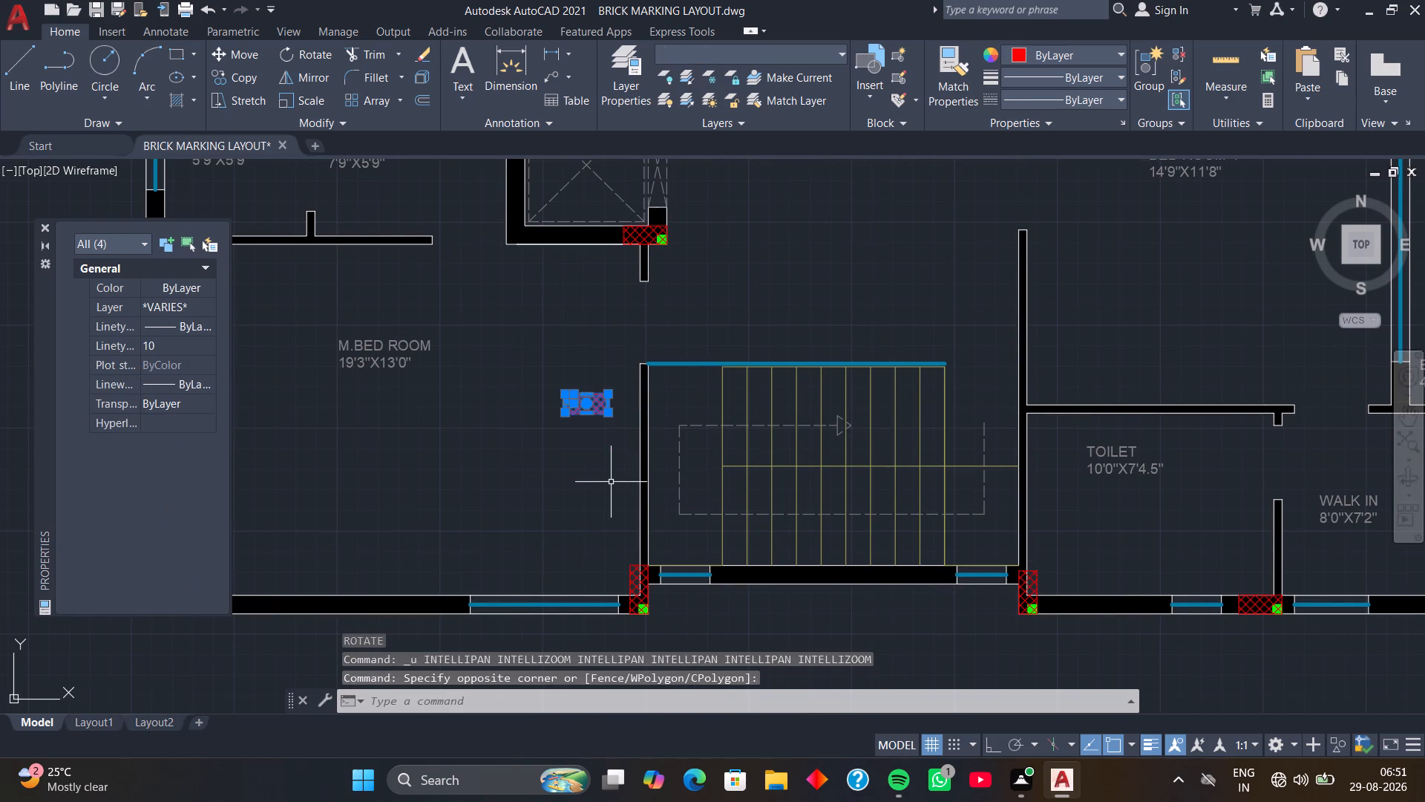
key("r")
key("o")
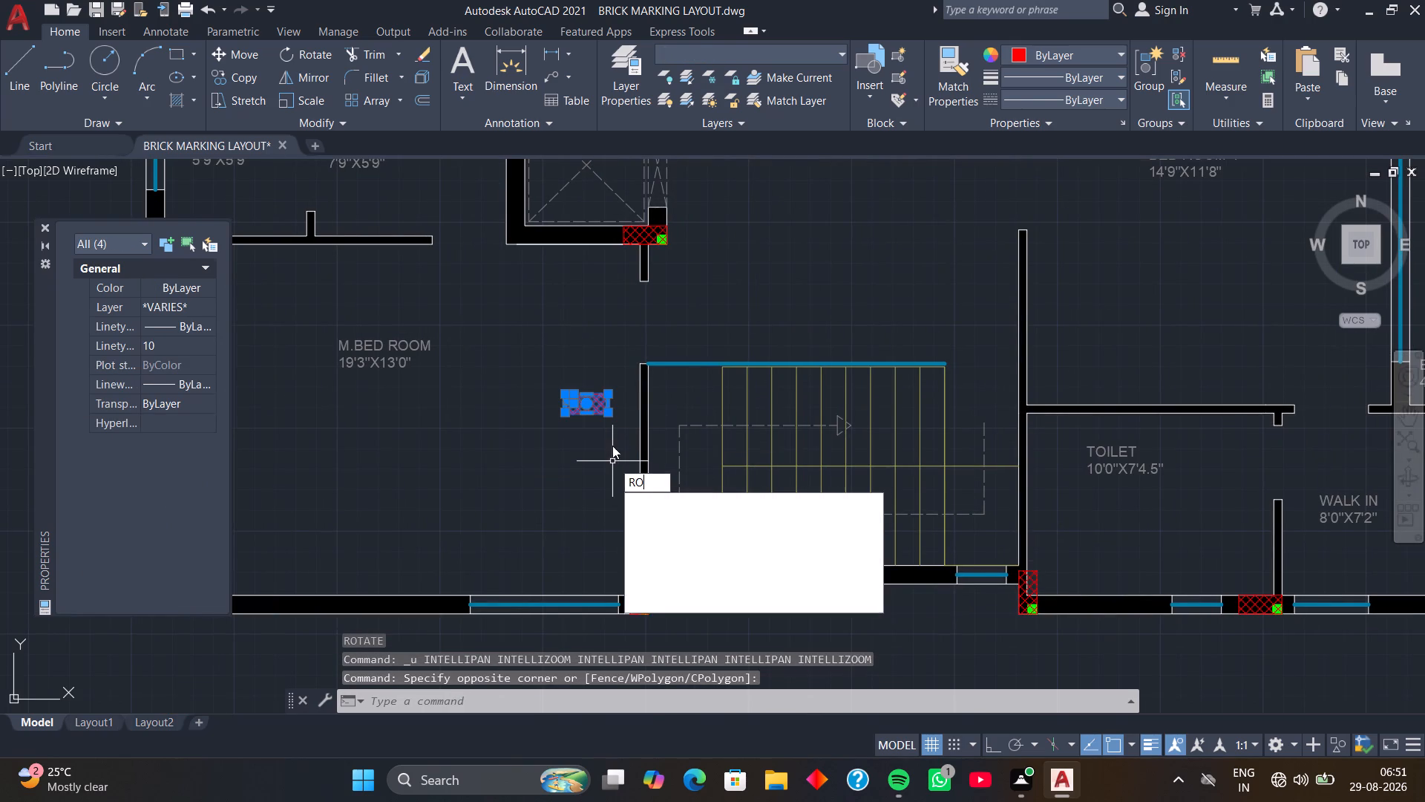
key("space")
left_click(556, 396)
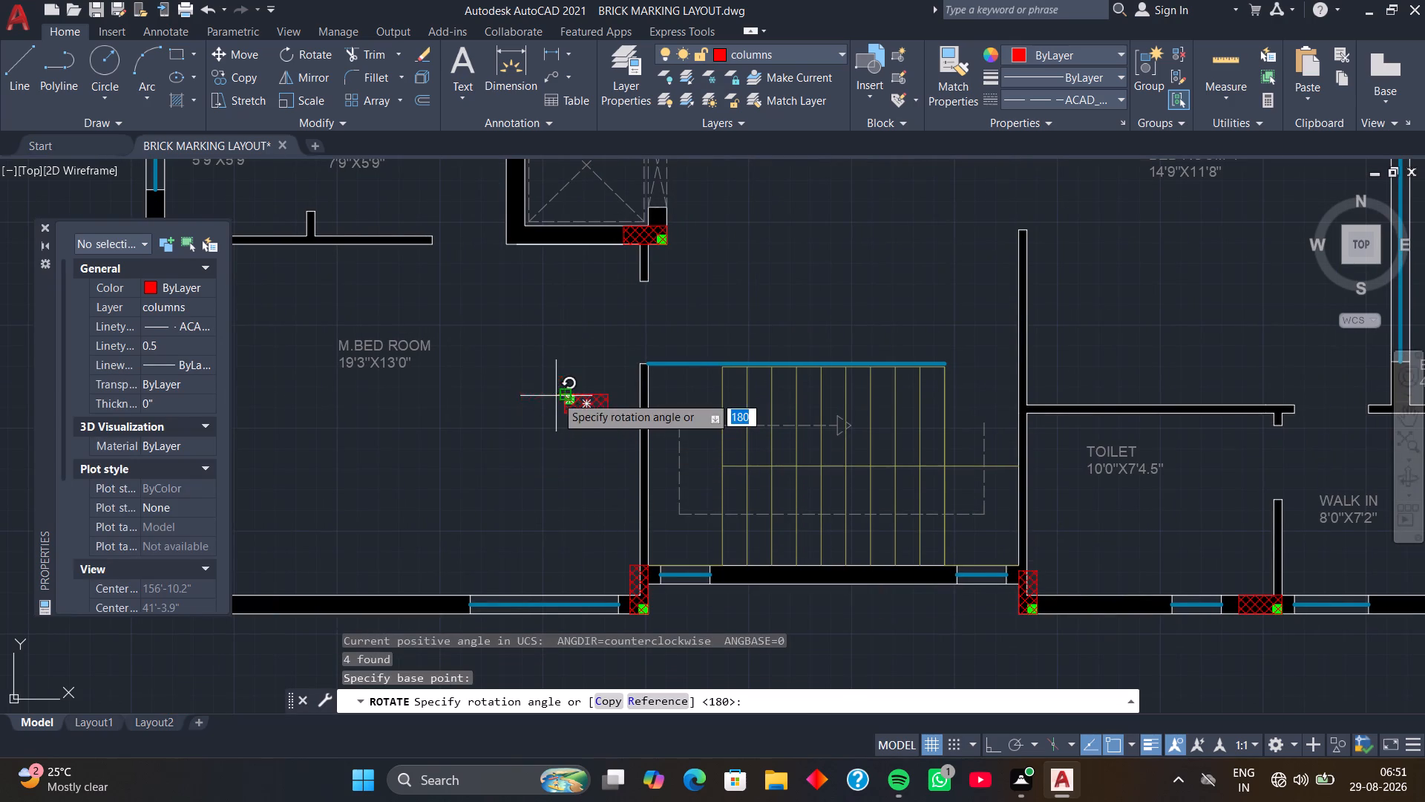
left_click(571, 501)
scroll(597, 372, "up", 3)
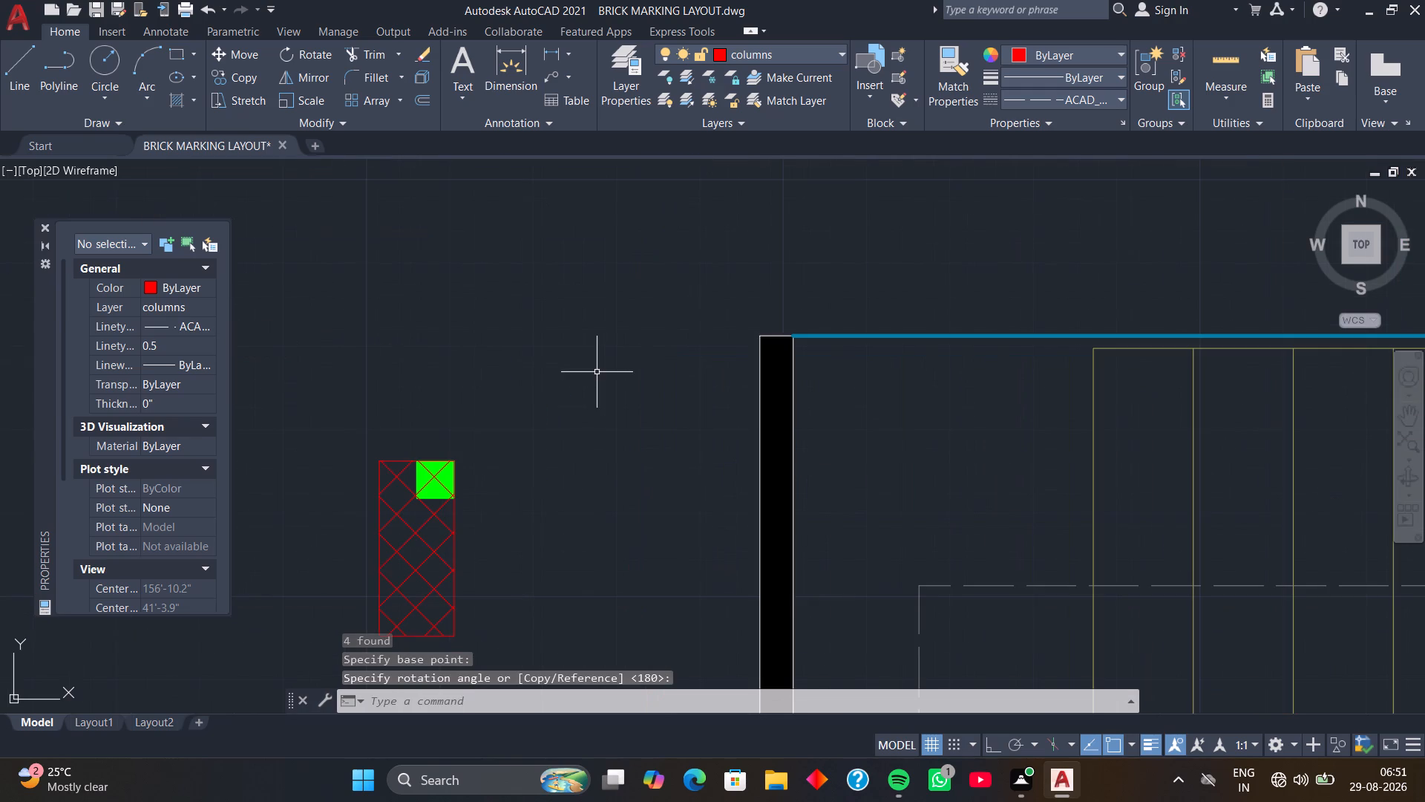
Copy the north end line of the staircase's west wall 8" straight south.
middle_click_drag(593, 380, 557, 354)
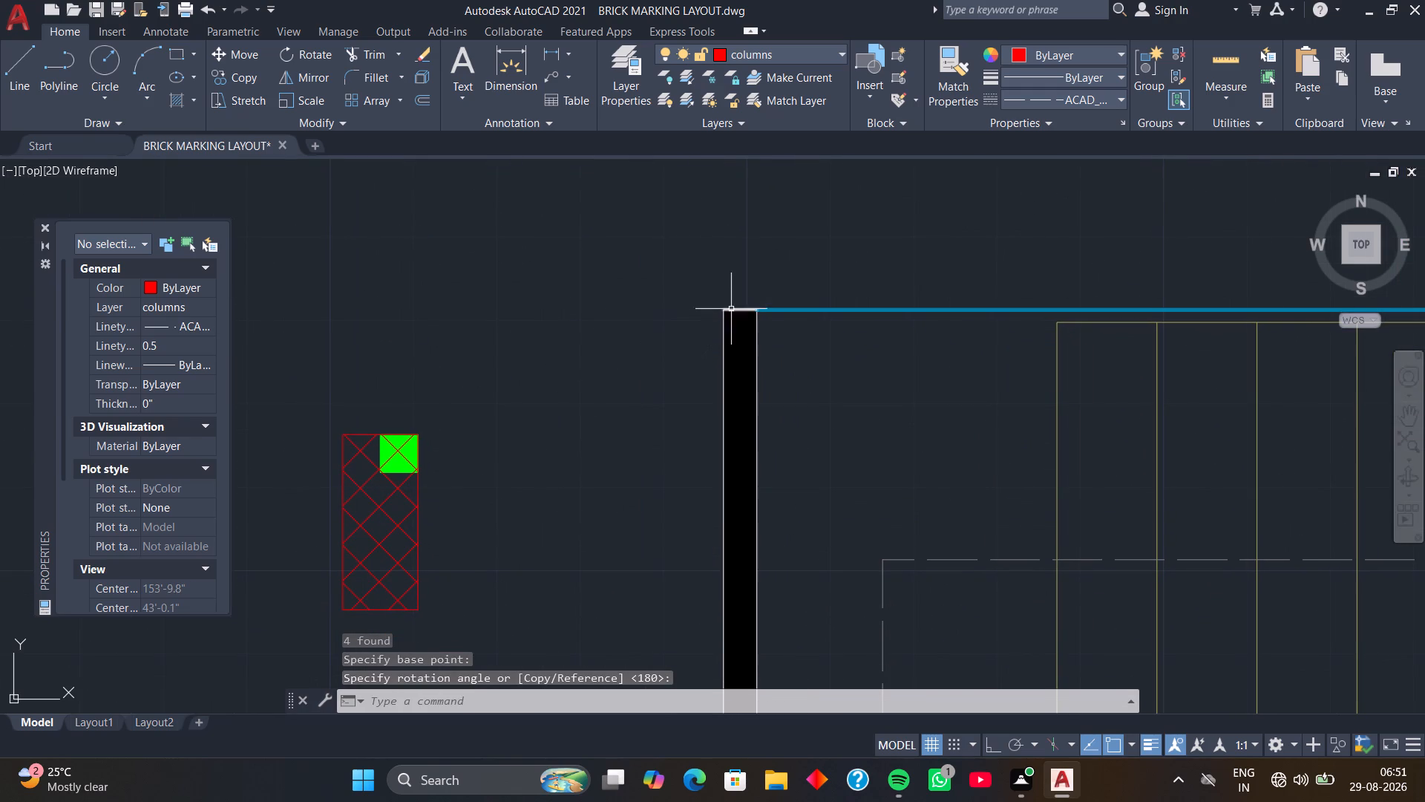
left_click(732, 310)
key("c")
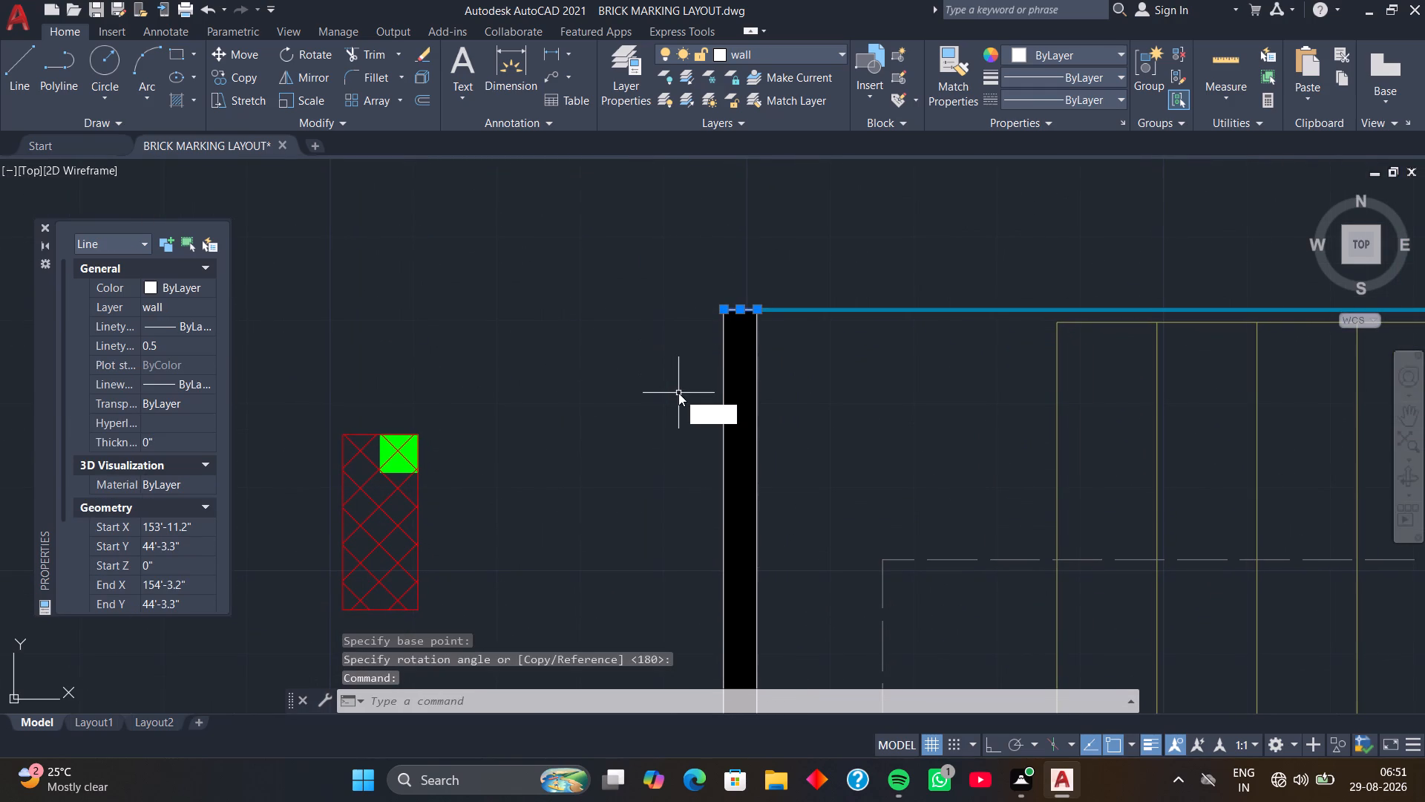
key("o")
key("space")
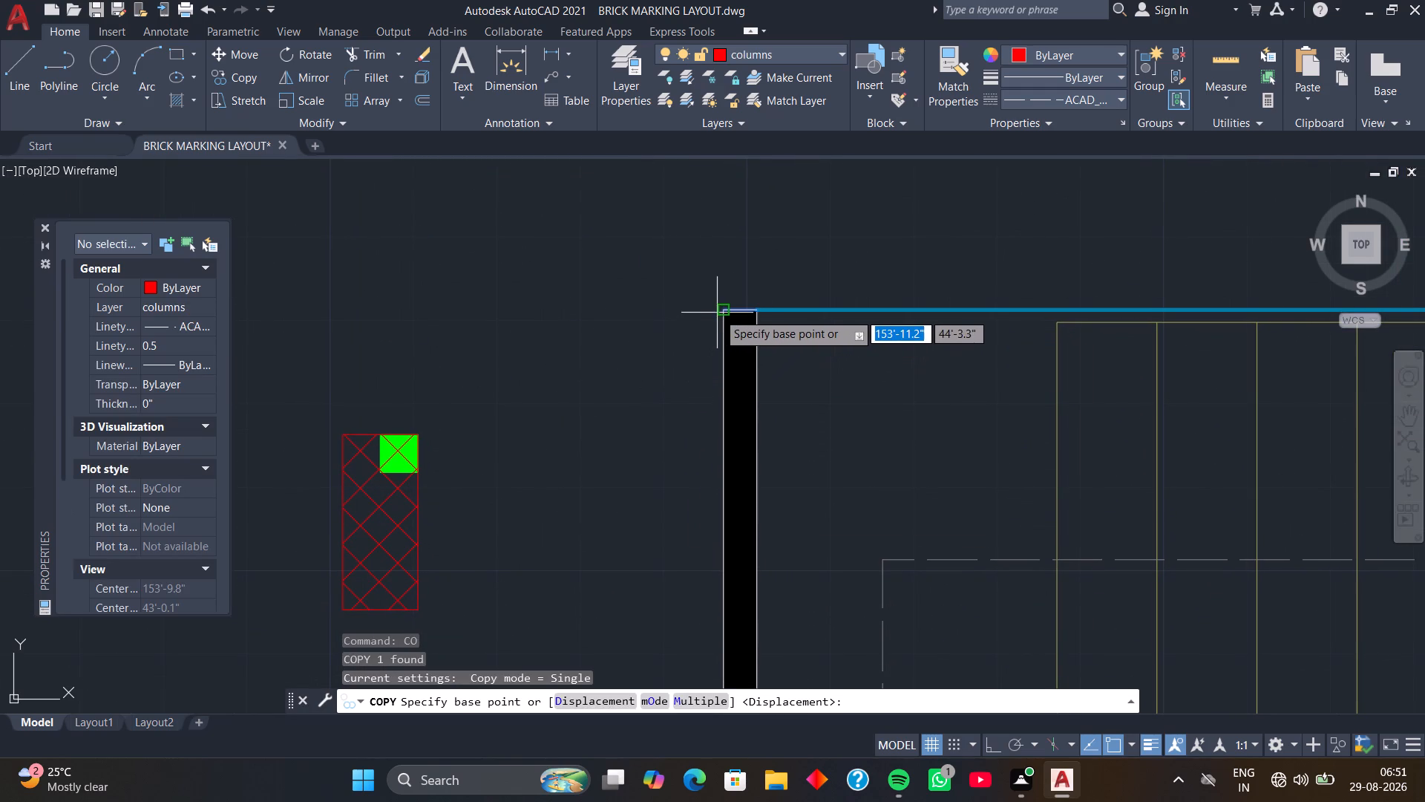
left_click(721, 310)
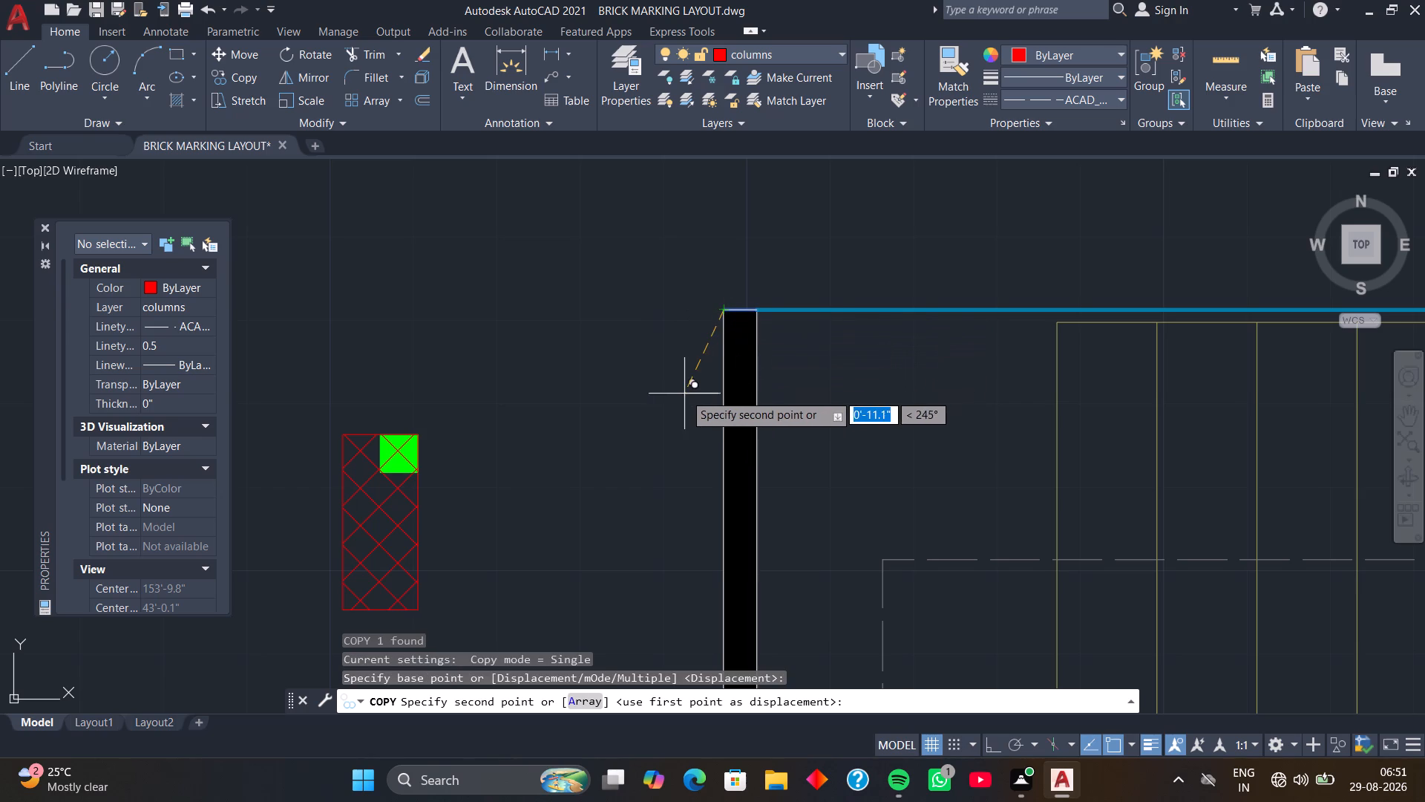
key("F8")
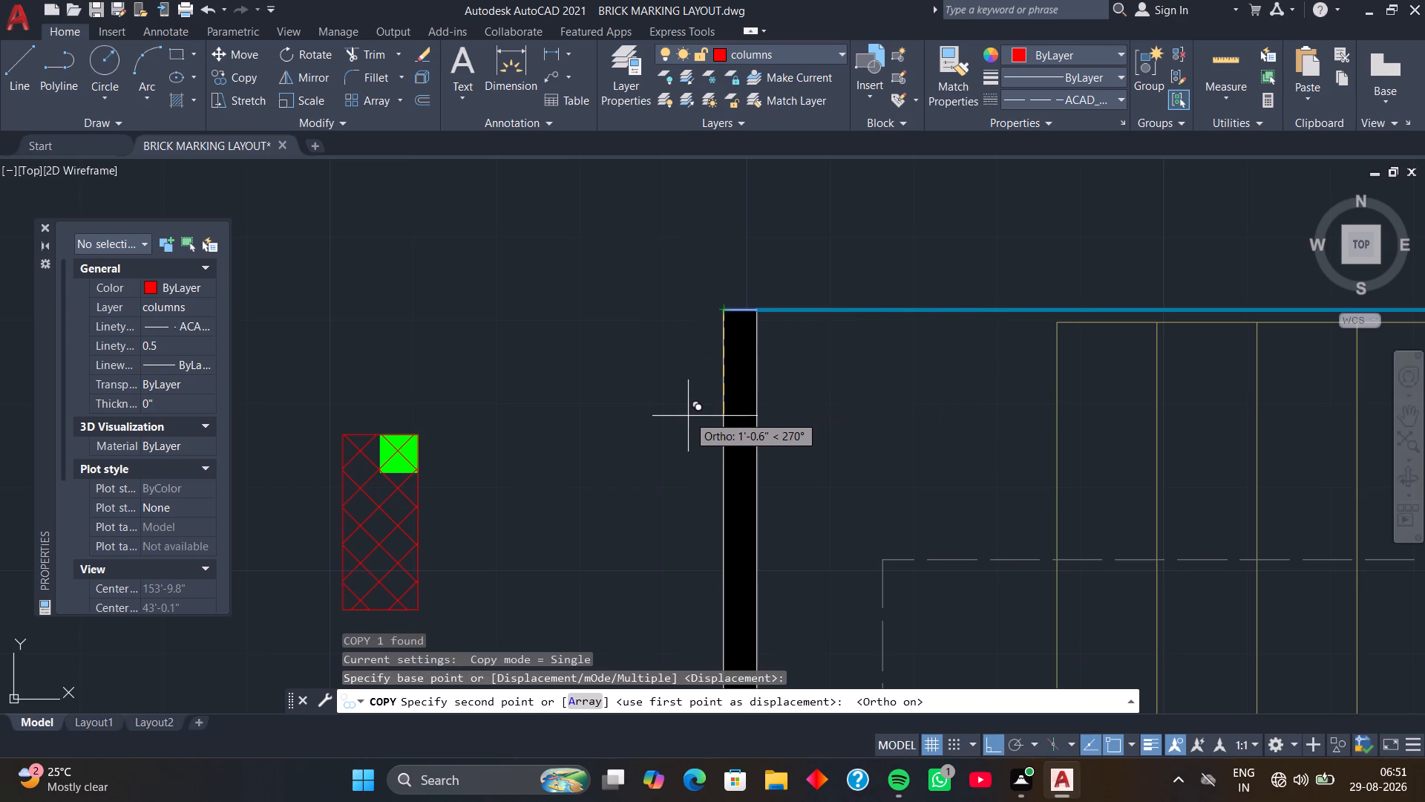
key("8")
key("Return")
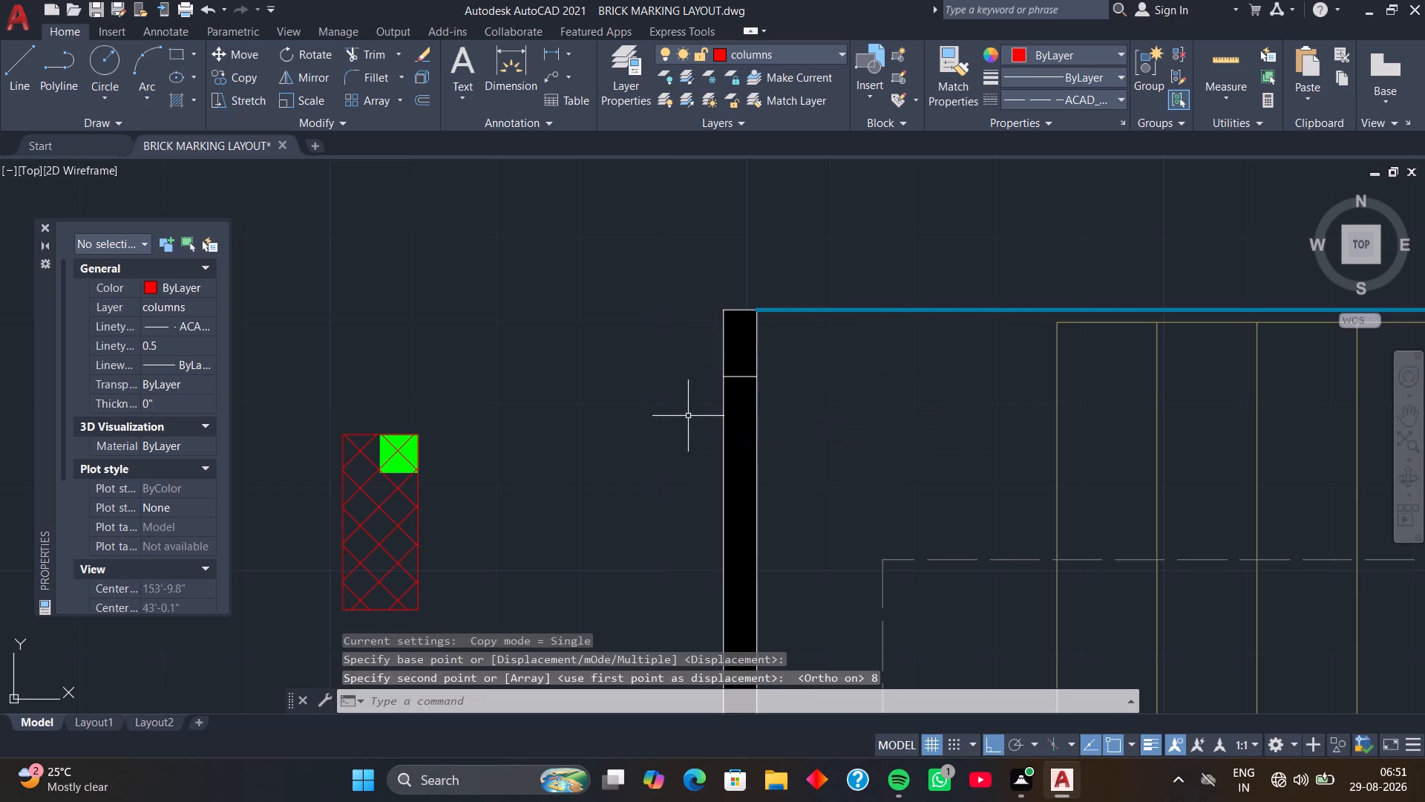
Move the loose upright column by its north-east corner onto the copied line's east end in the staircase's west wall.
scroll(583, 460, "down", 2)
middle_click_drag(583, 483, 629, 401)
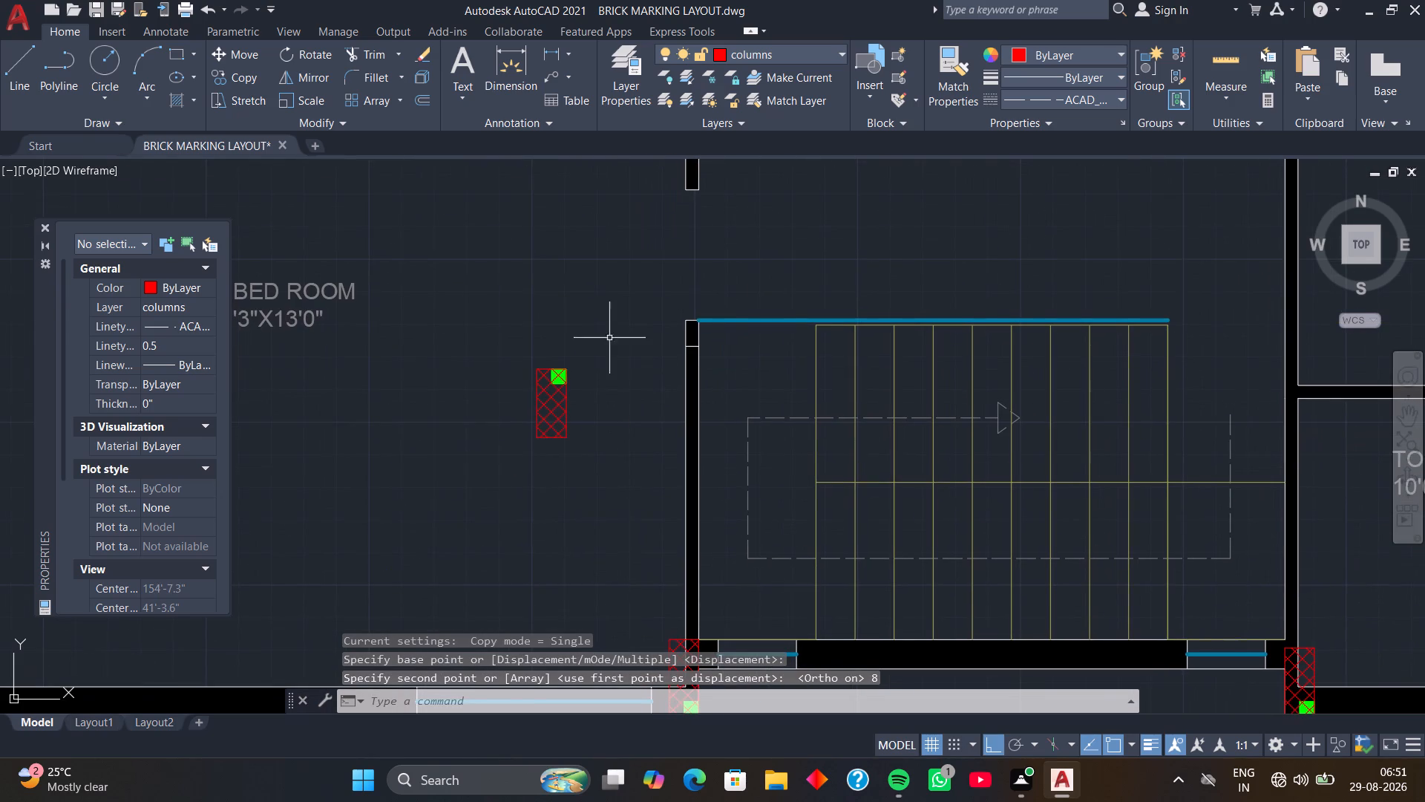
left_click_drag(603, 324, 614, 376)
left_click(465, 533)
scroll(570, 446, "up", 2)
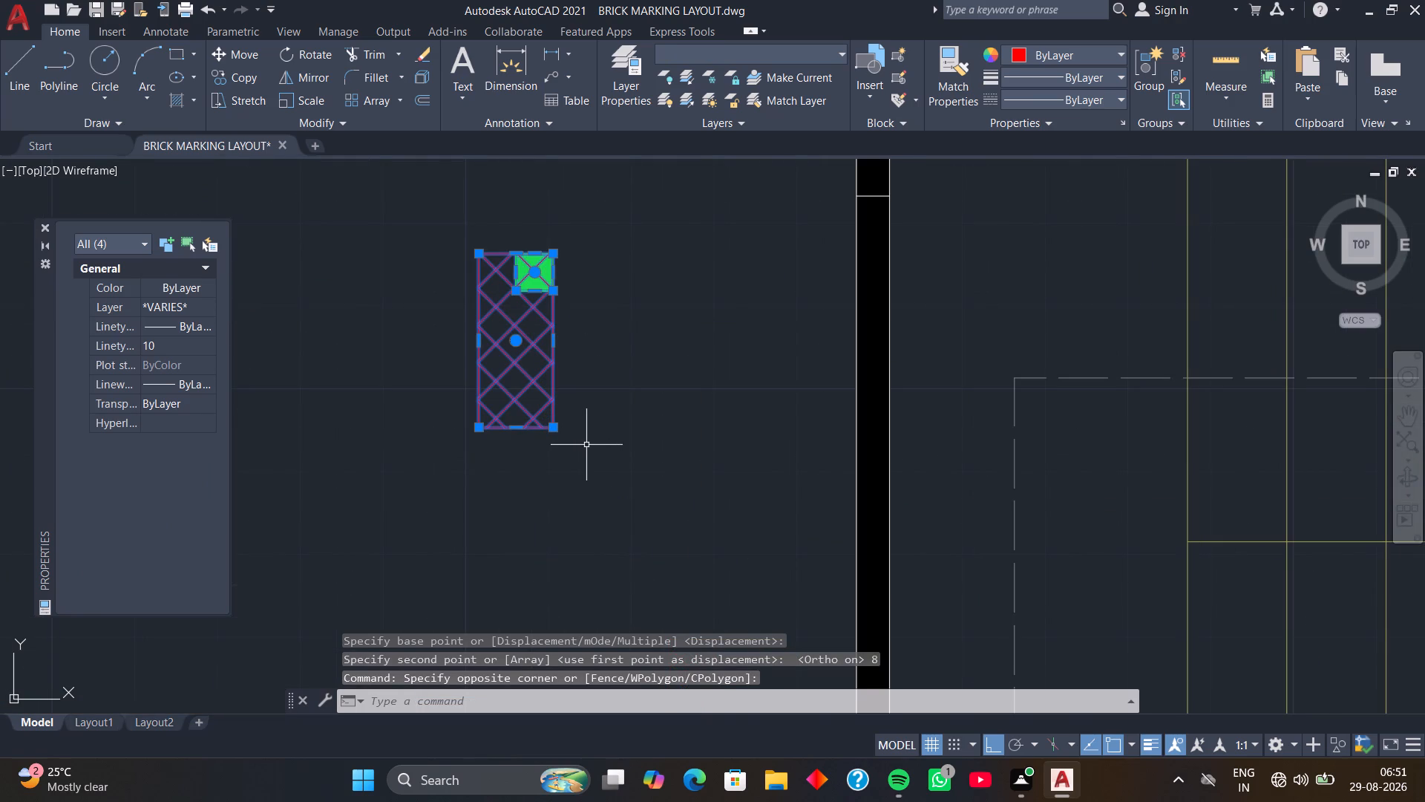
type("M")
key("space")
middle_click_drag(591, 281, 611, 293)
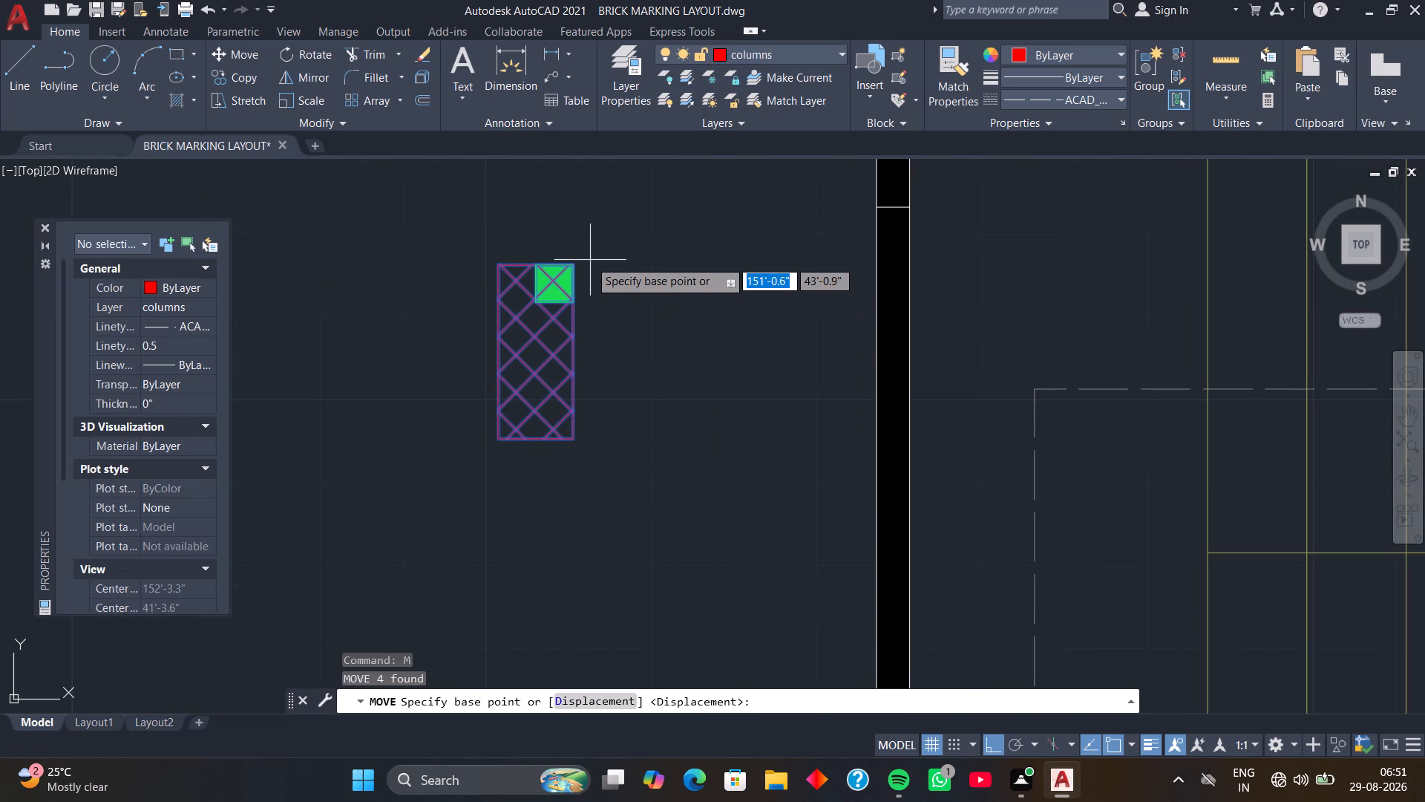
left_click(575, 263)
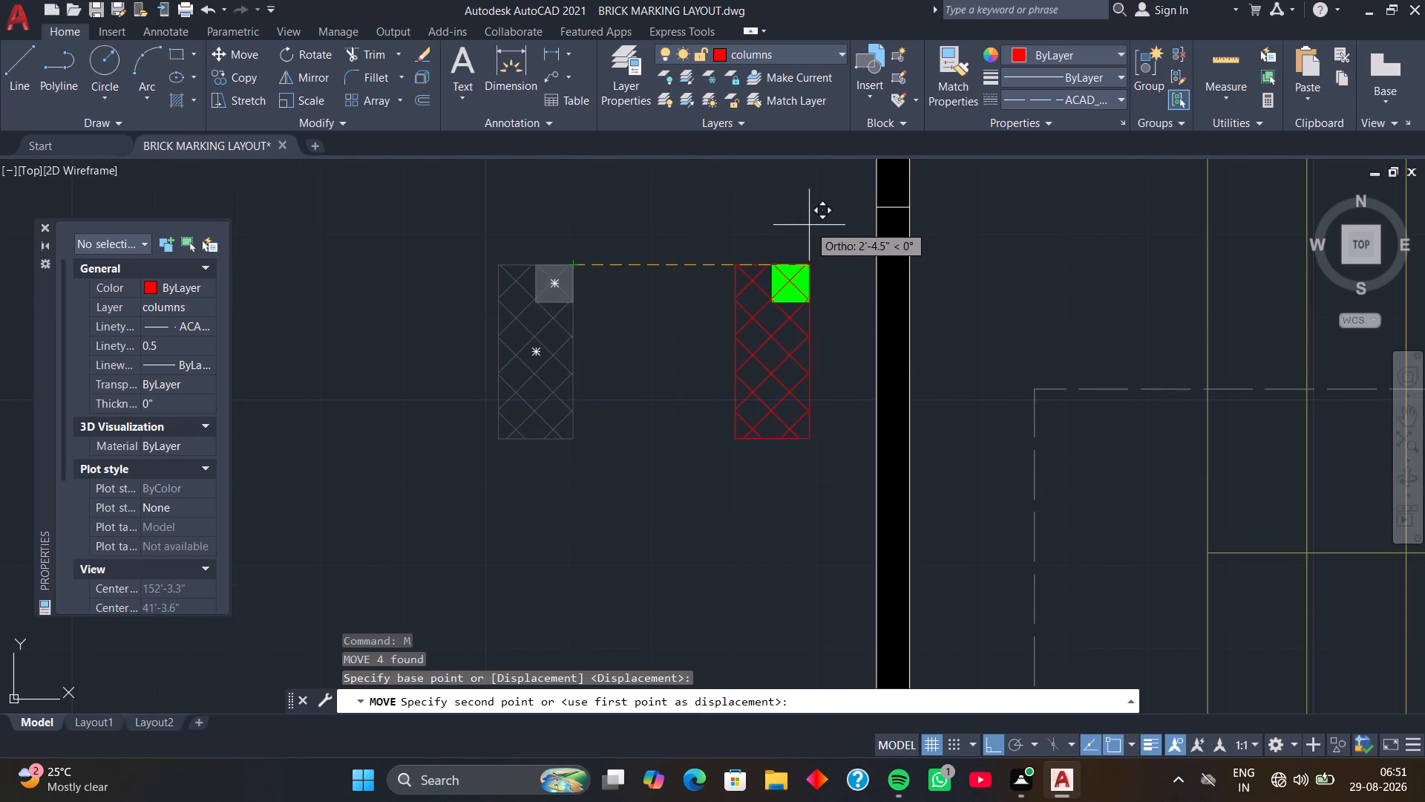
key("F8")
middle_click_drag(809, 225, 701, 311)
scroll(747, 315, "up", 1)
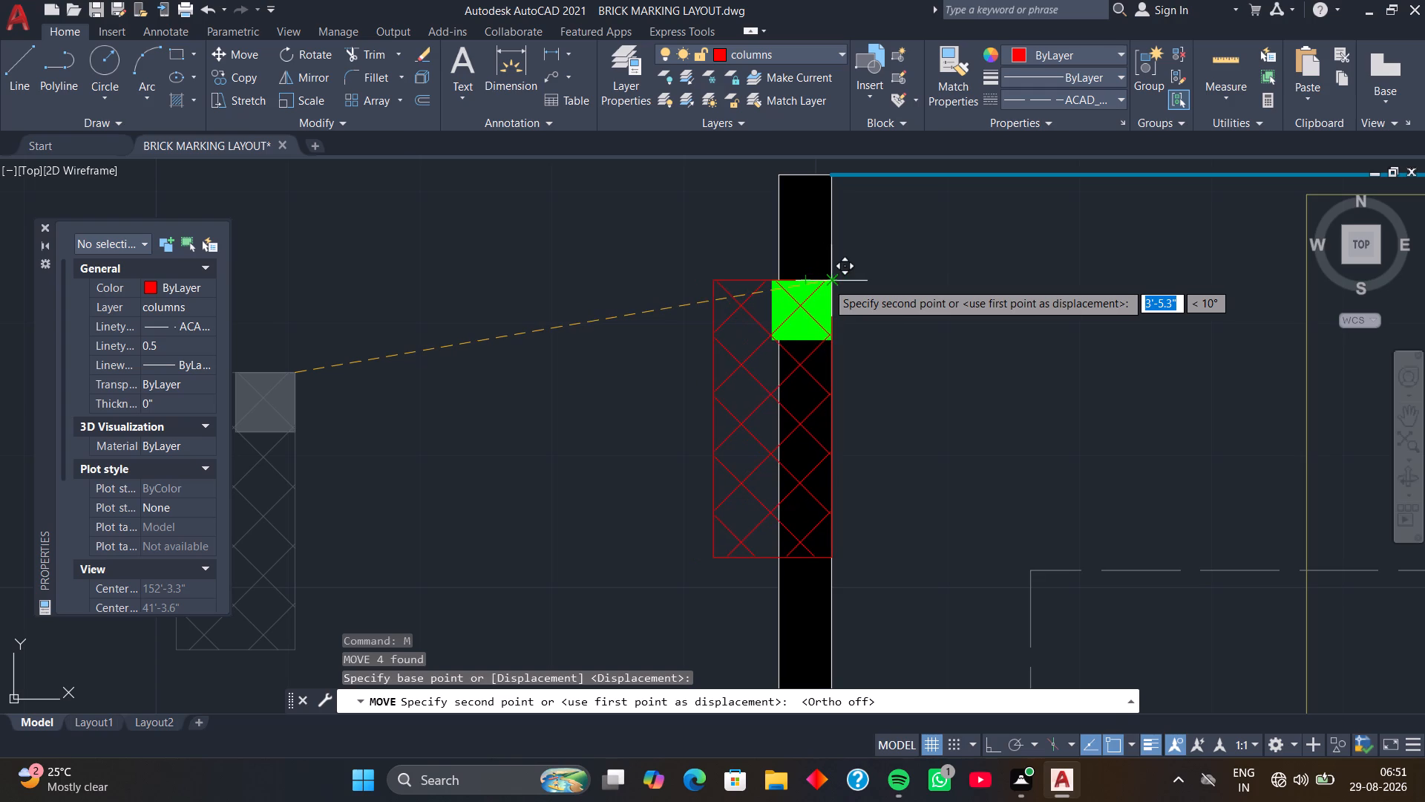
left_click(827, 282)
Rotate the loose column in Bed Room 3 by 270° about its north-west corner, so it stands upright.
scroll(902, 306, "down", 2)
middle_click_drag(942, 365, 859, 302)
scroll(853, 326, "down", 2)
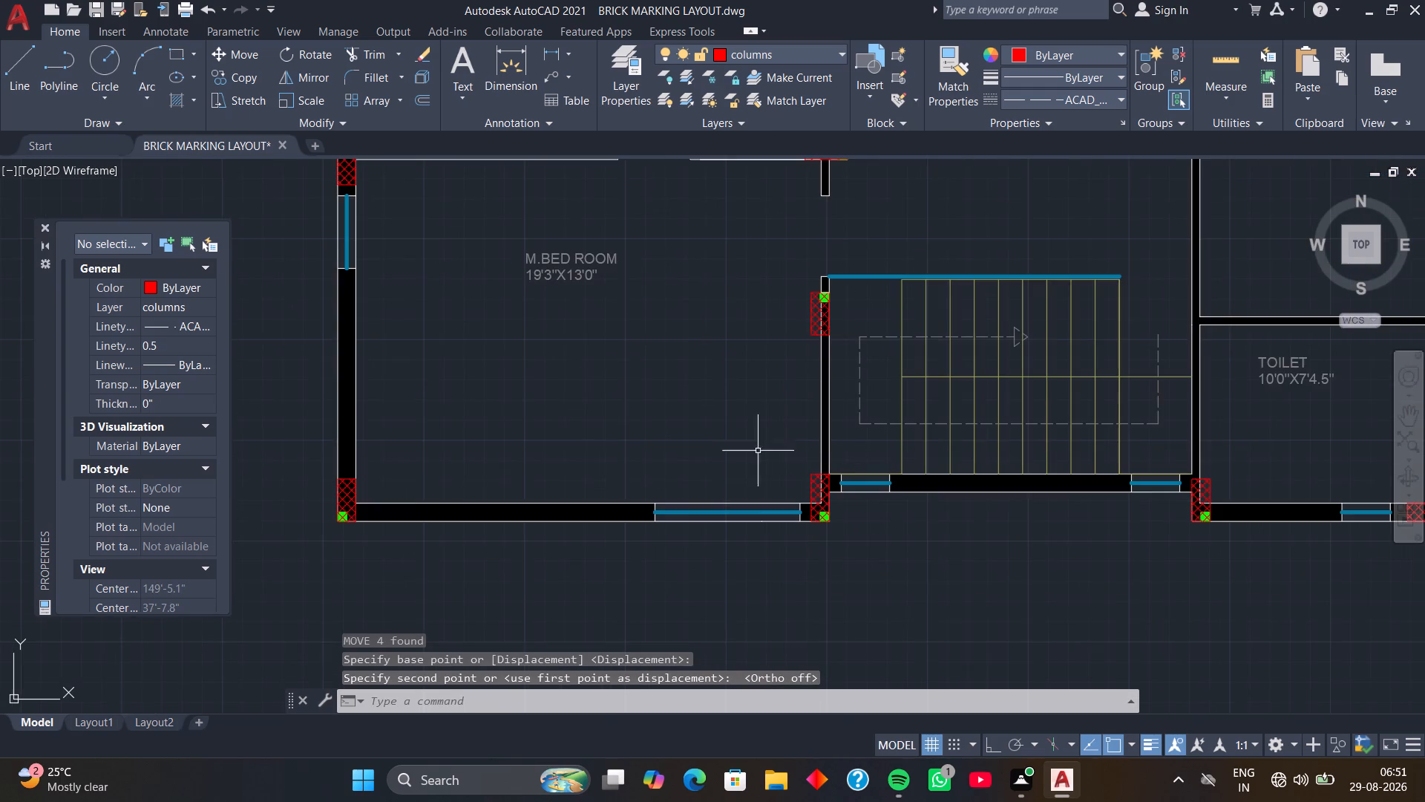
scroll(733, 437, "down", 2)
middle_click_drag(718, 371, 672, 581)
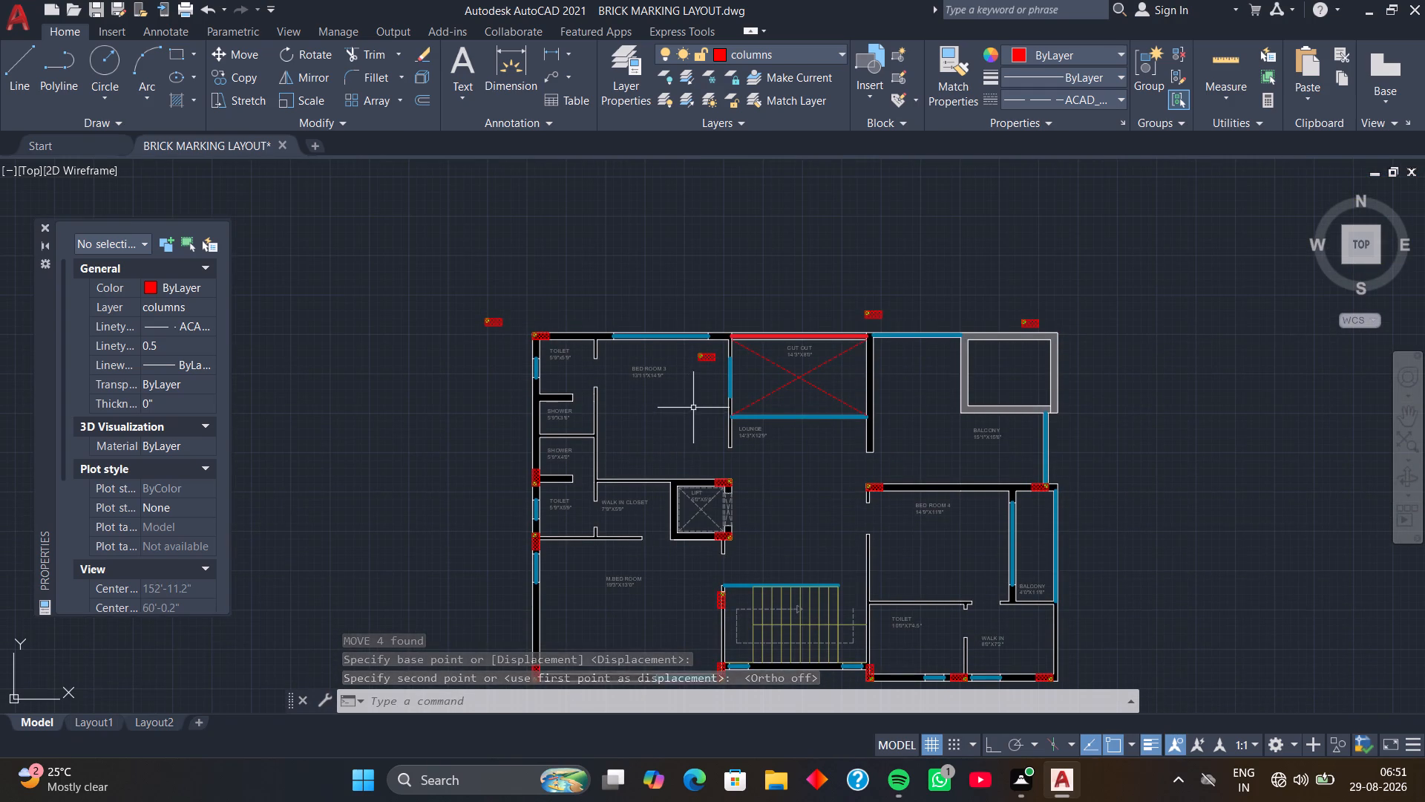
middle_click_drag(693, 408, 726, 413)
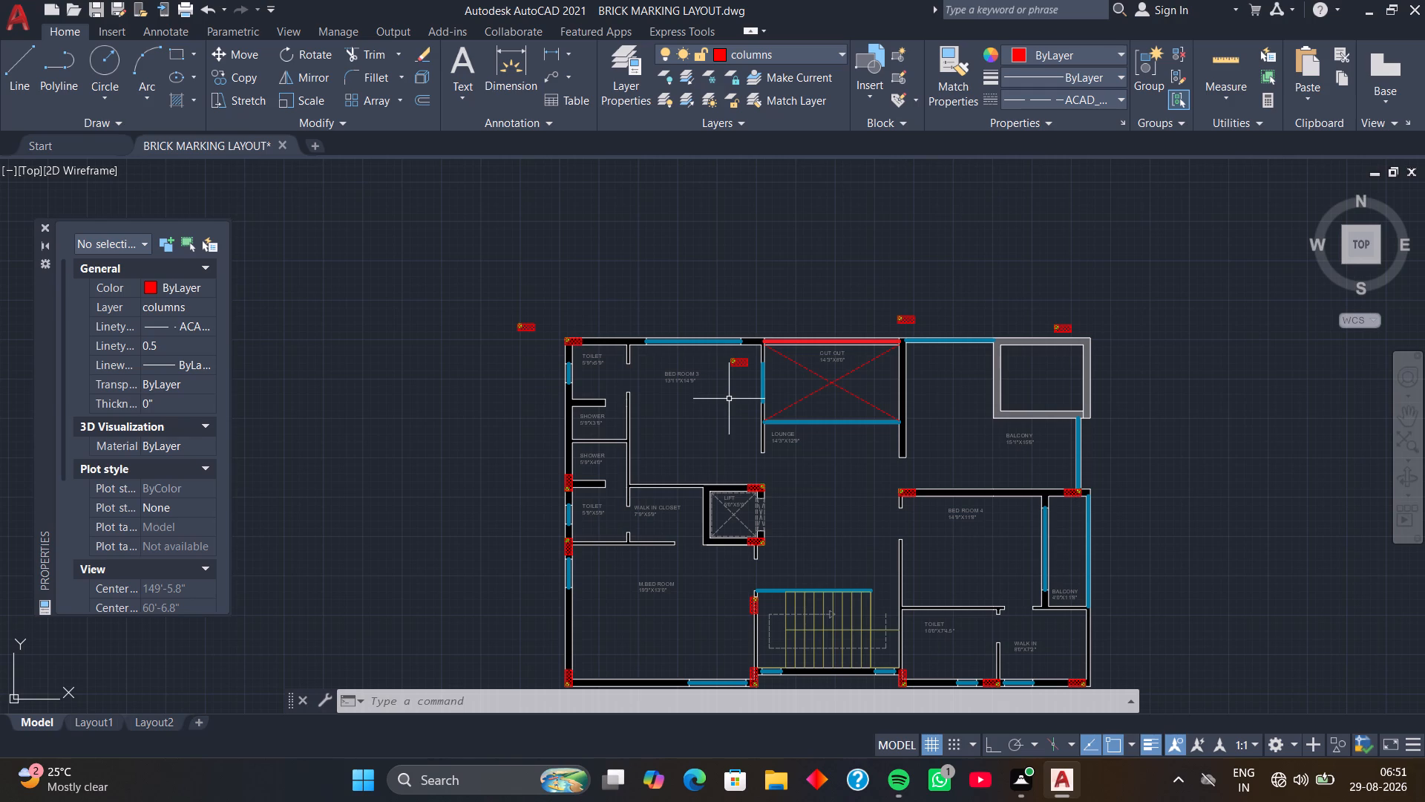
scroll(731, 353, "up", 3)
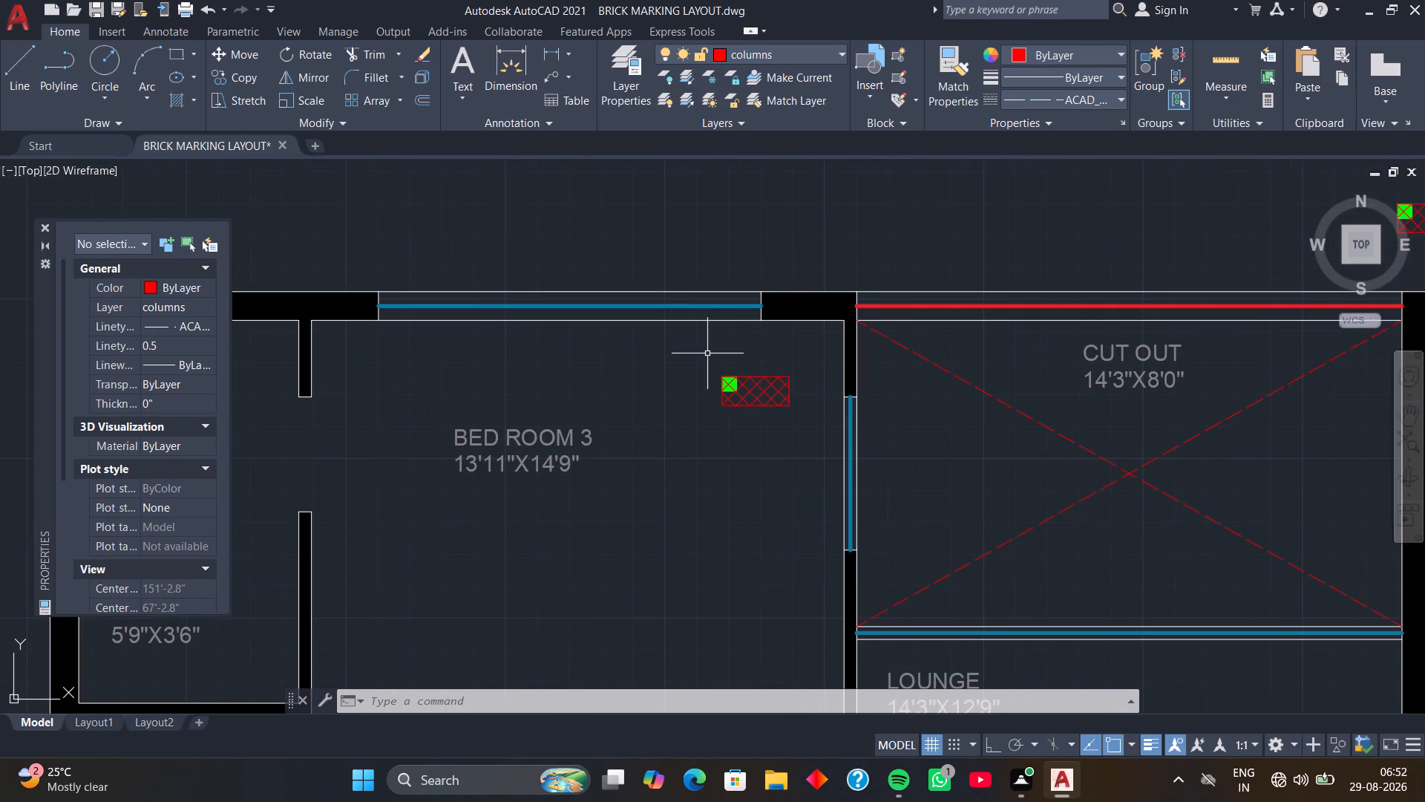
left_click(707, 353)
left_click(818, 440)
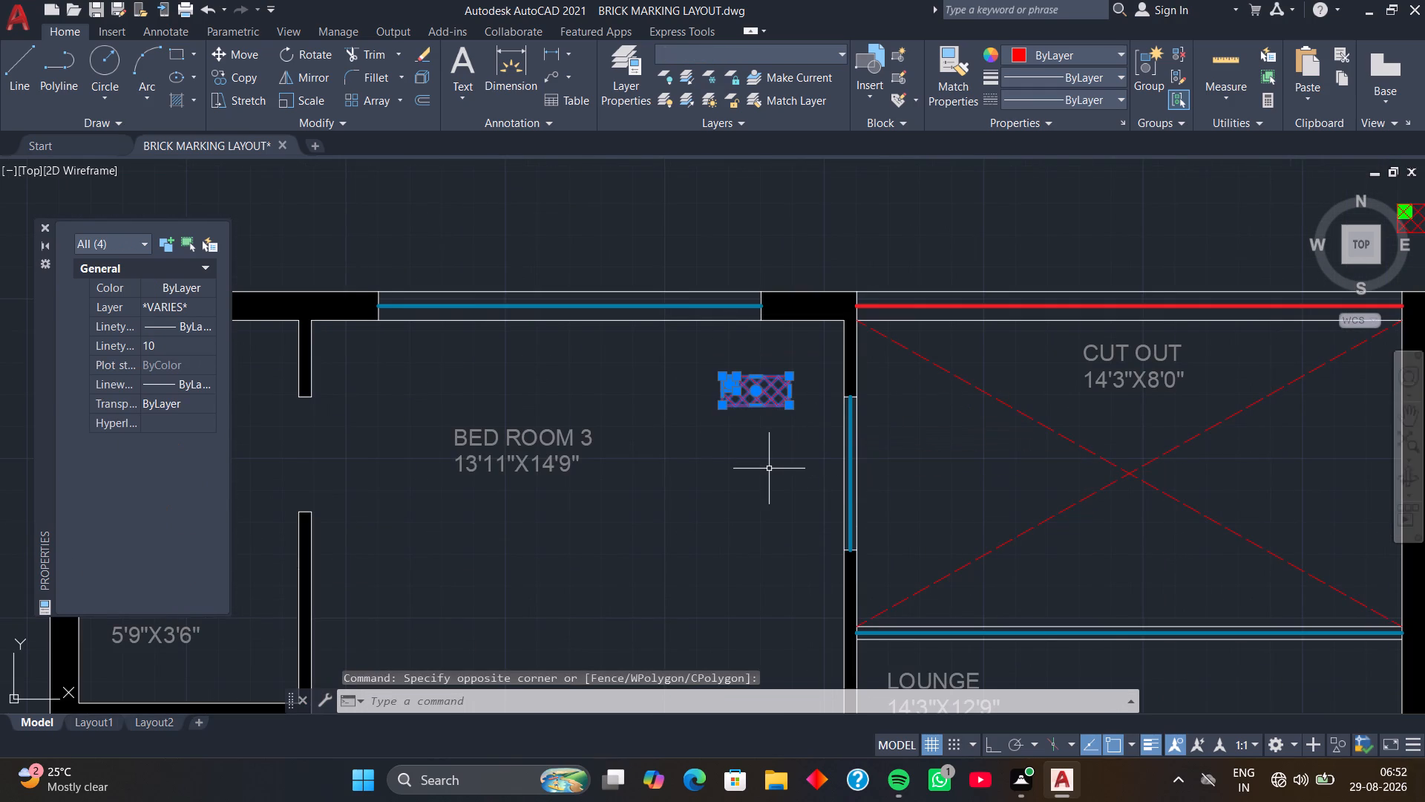
type("RO")
key("space")
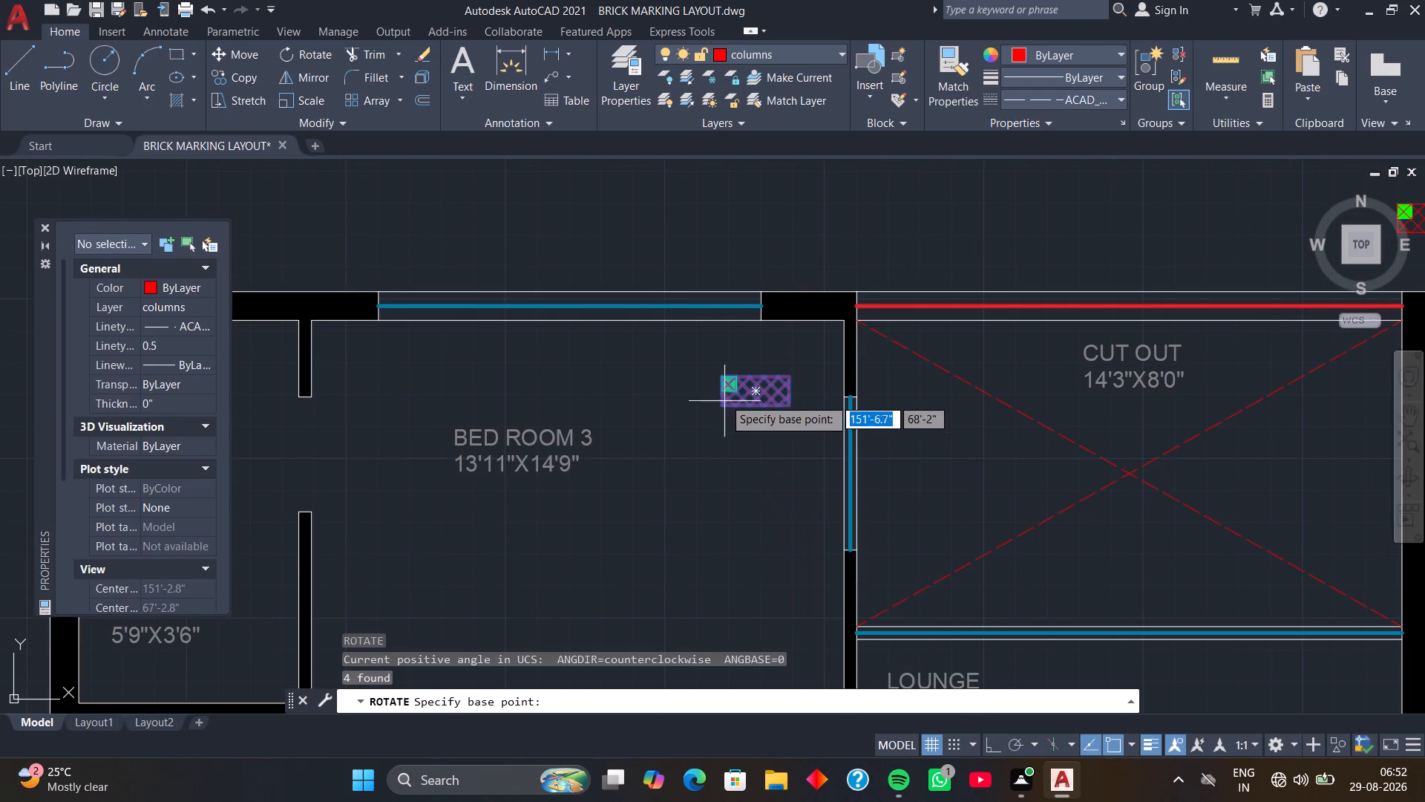
left_click(719, 374)
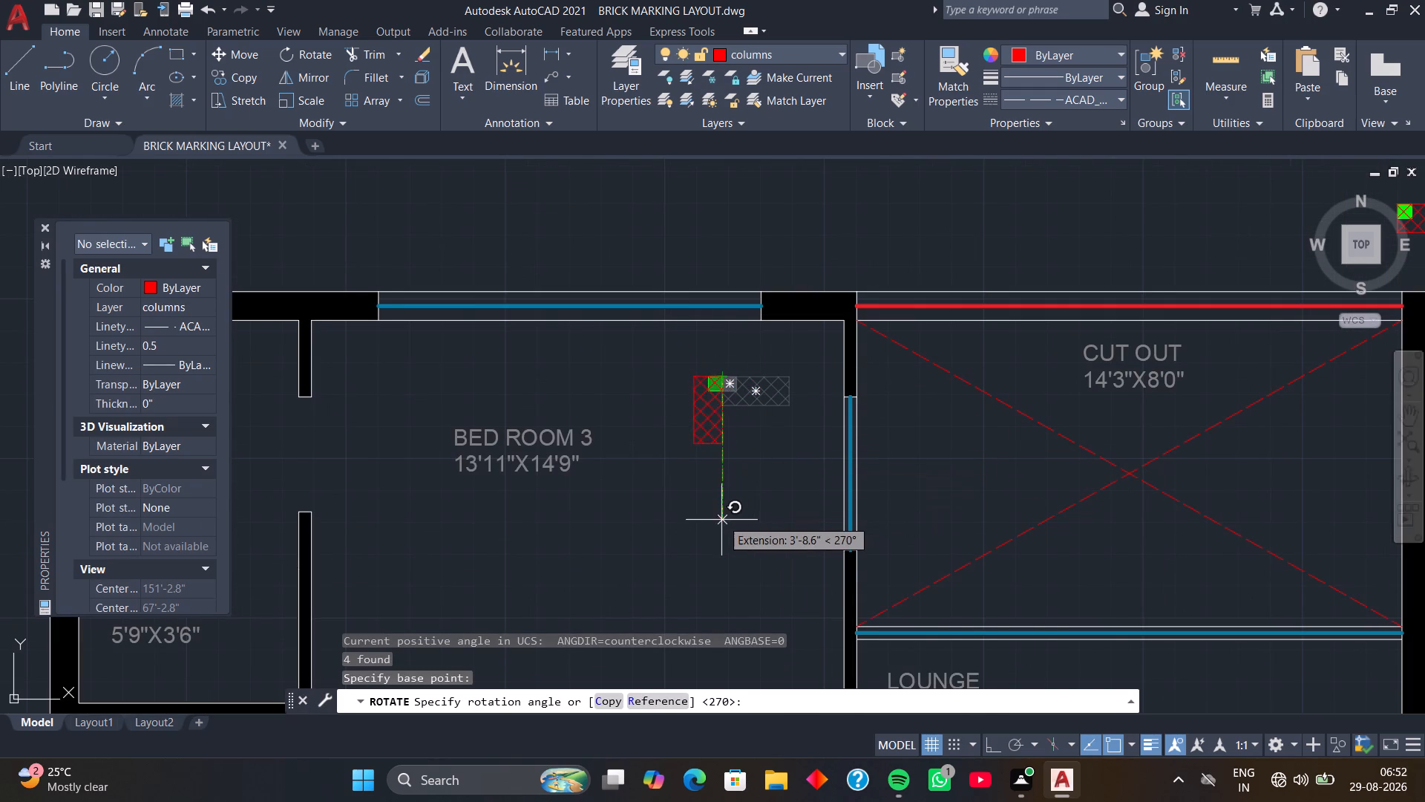
left_click(723, 524)
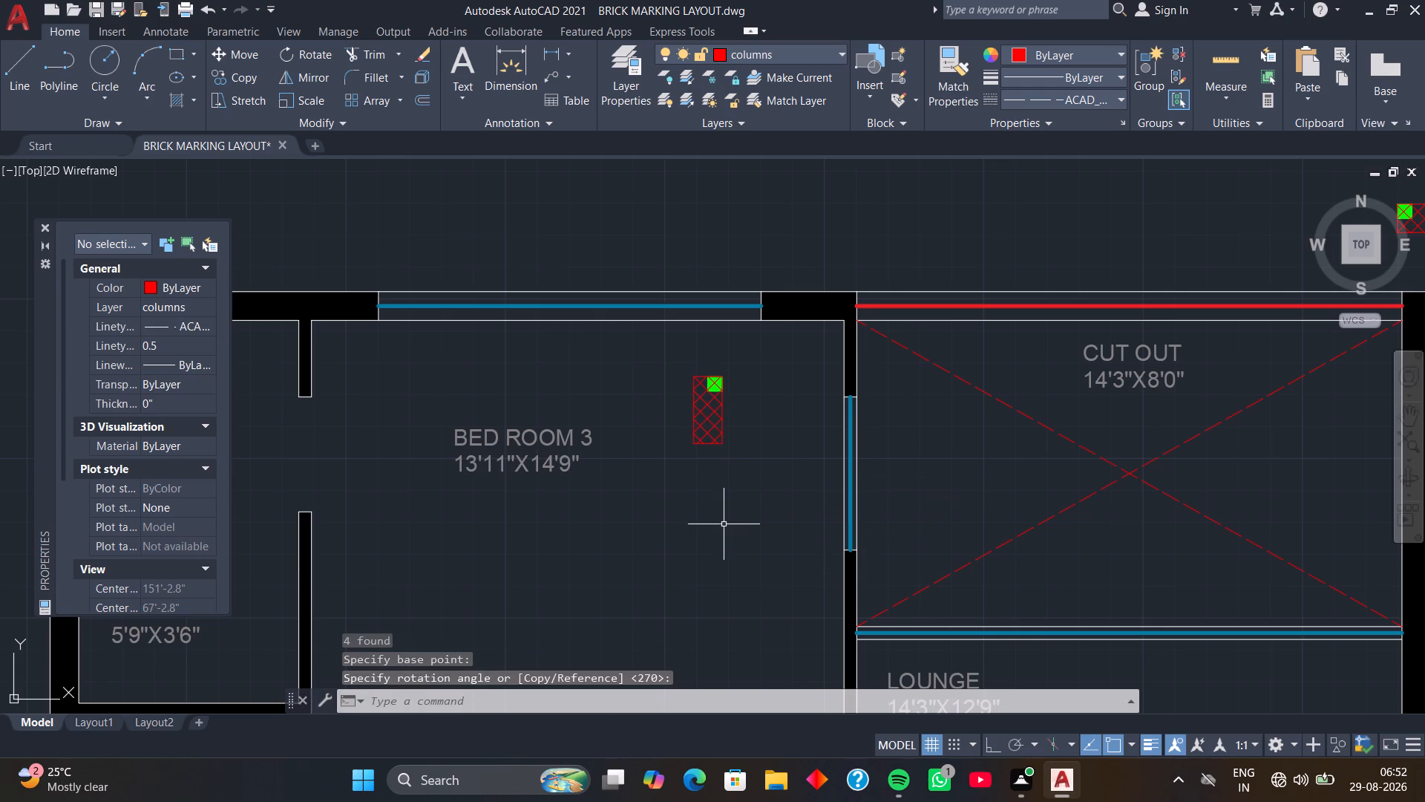
Rotate the loose column north of the cut-out's north-east corner by 270° about its own north-west corner, with Ortho on.
scroll(775, 495, "down", 3)
scroll(919, 445, "up", 3)
left_click(896, 337)
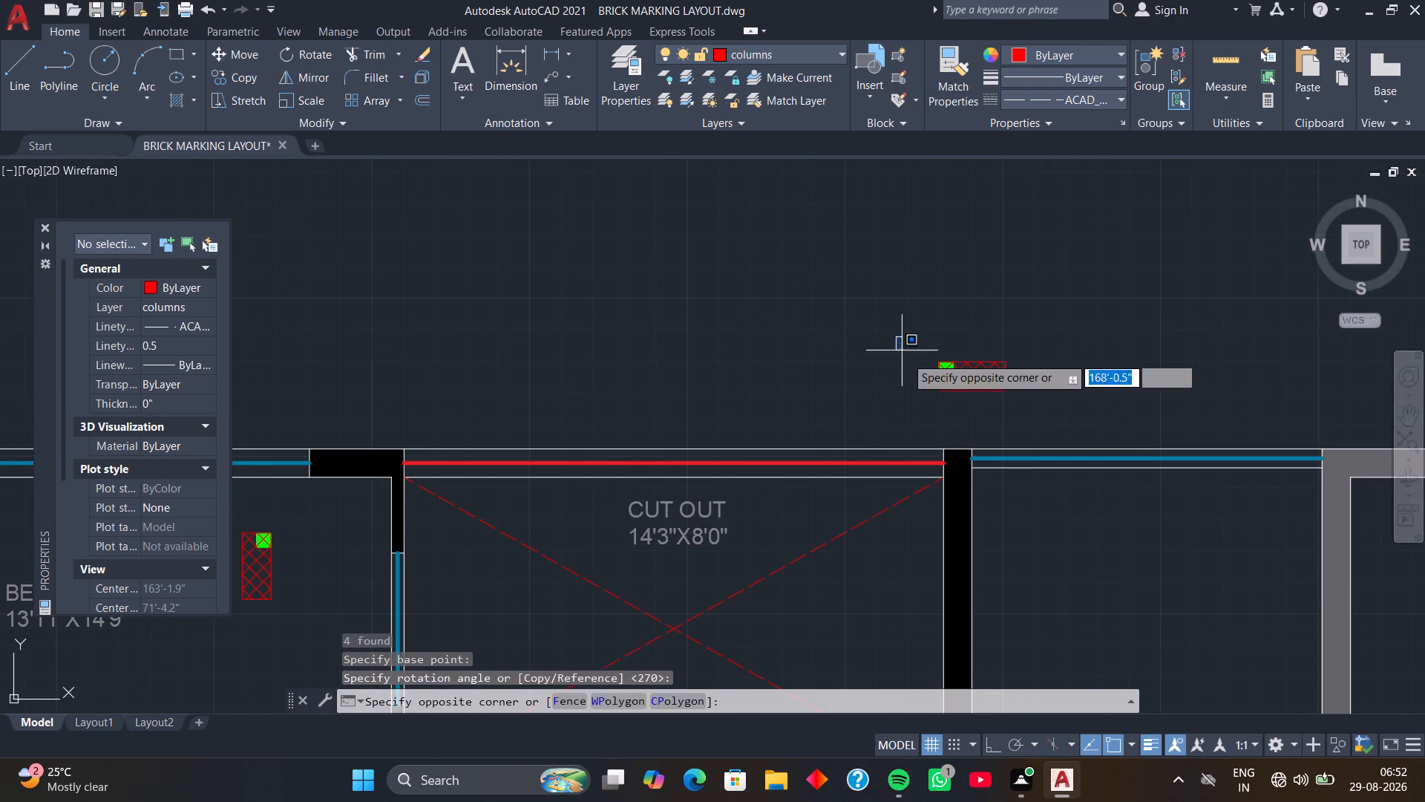
left_click(1046, 417)
middle_click_drag(1001, 432, 919, 432)
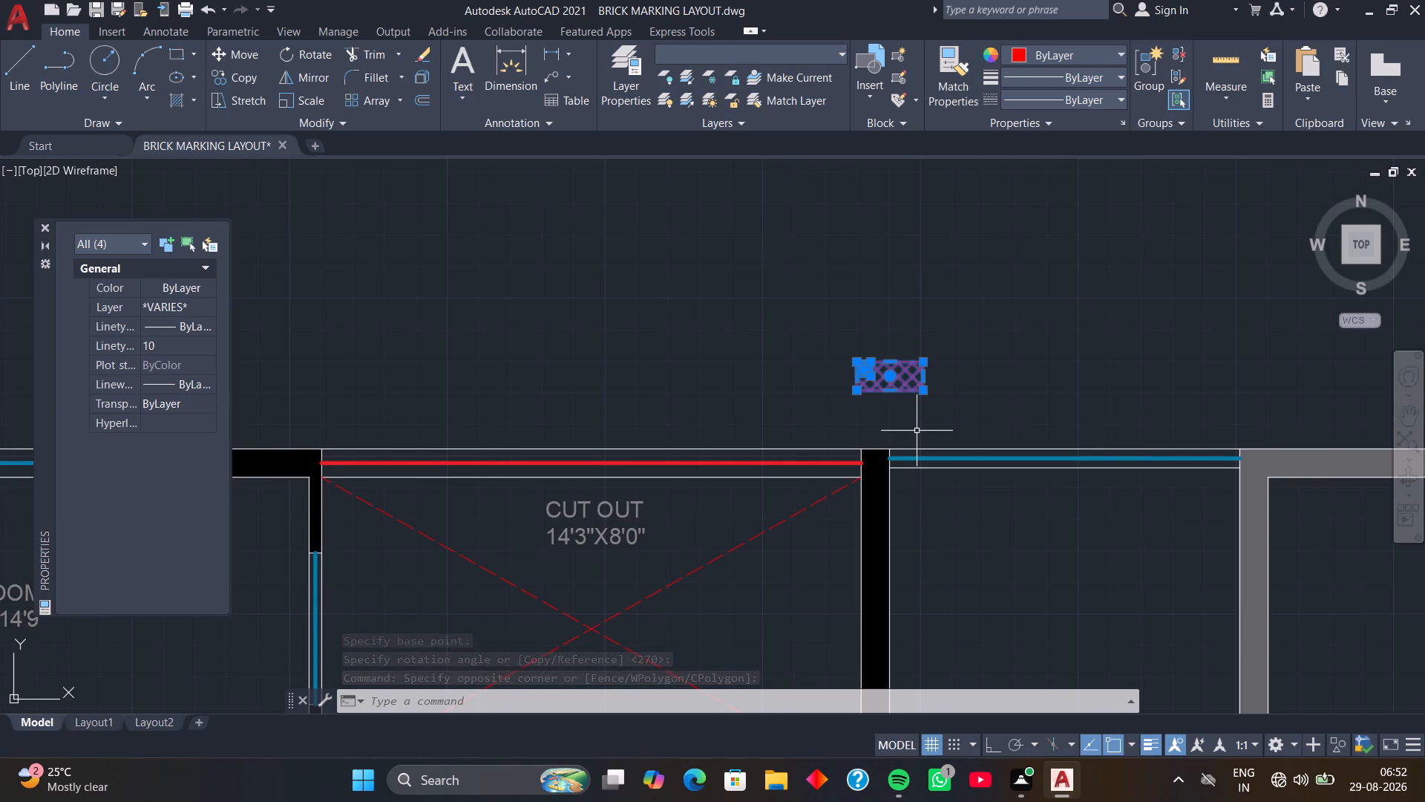
type("RO")
key("space")
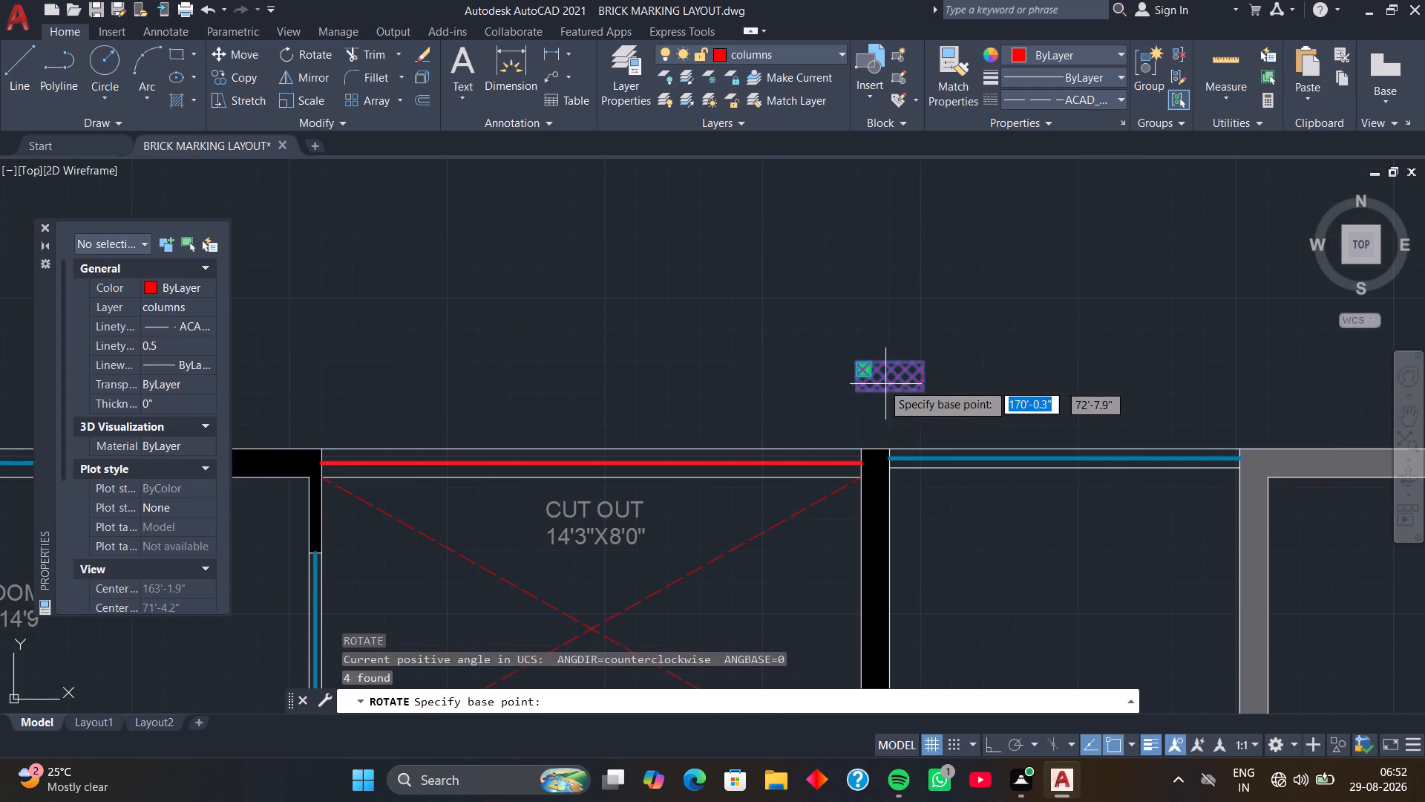
left_click(851, 358)
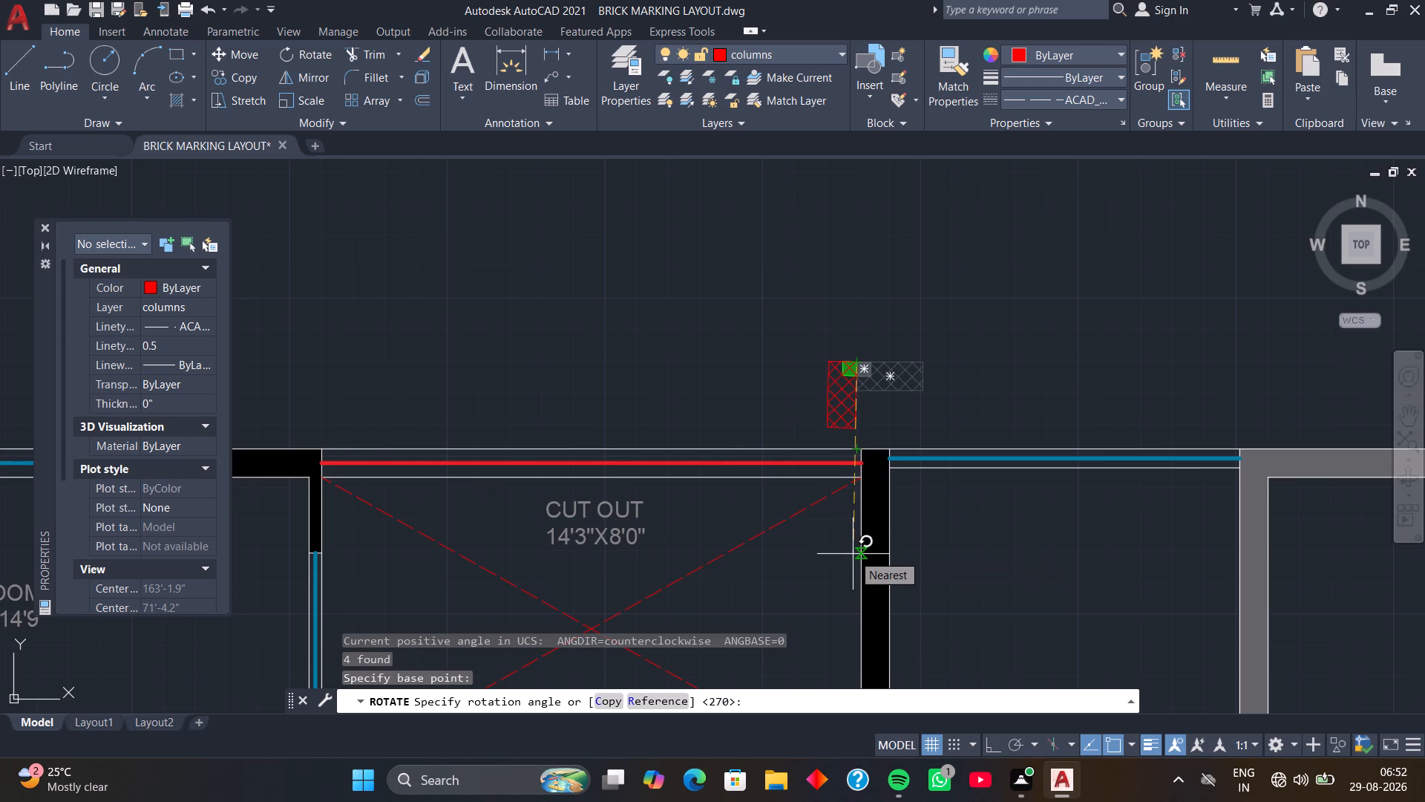
scroll(857, 589, "up", 2)
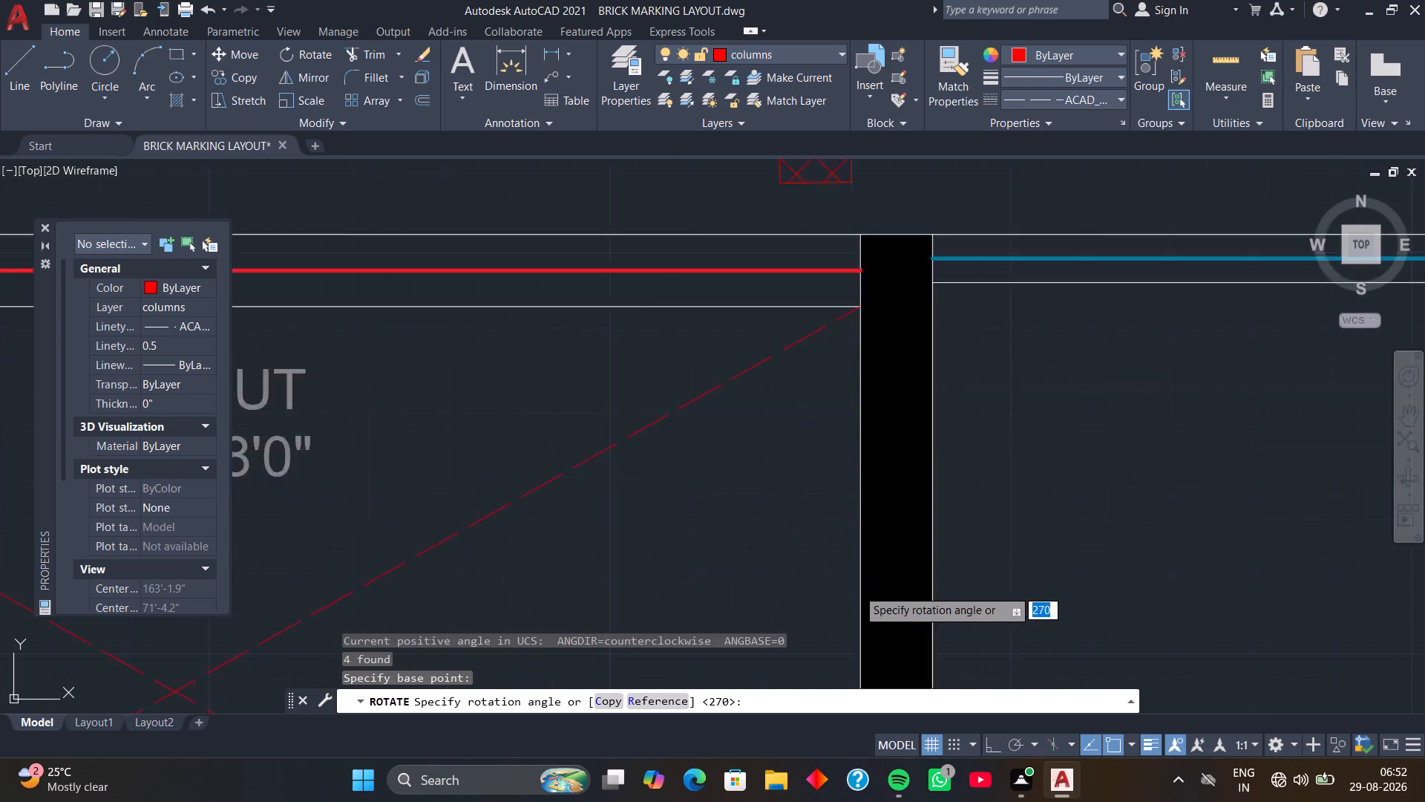
scroll(857, 589, "up", 1)
scroll(822, 590, "down", 3)
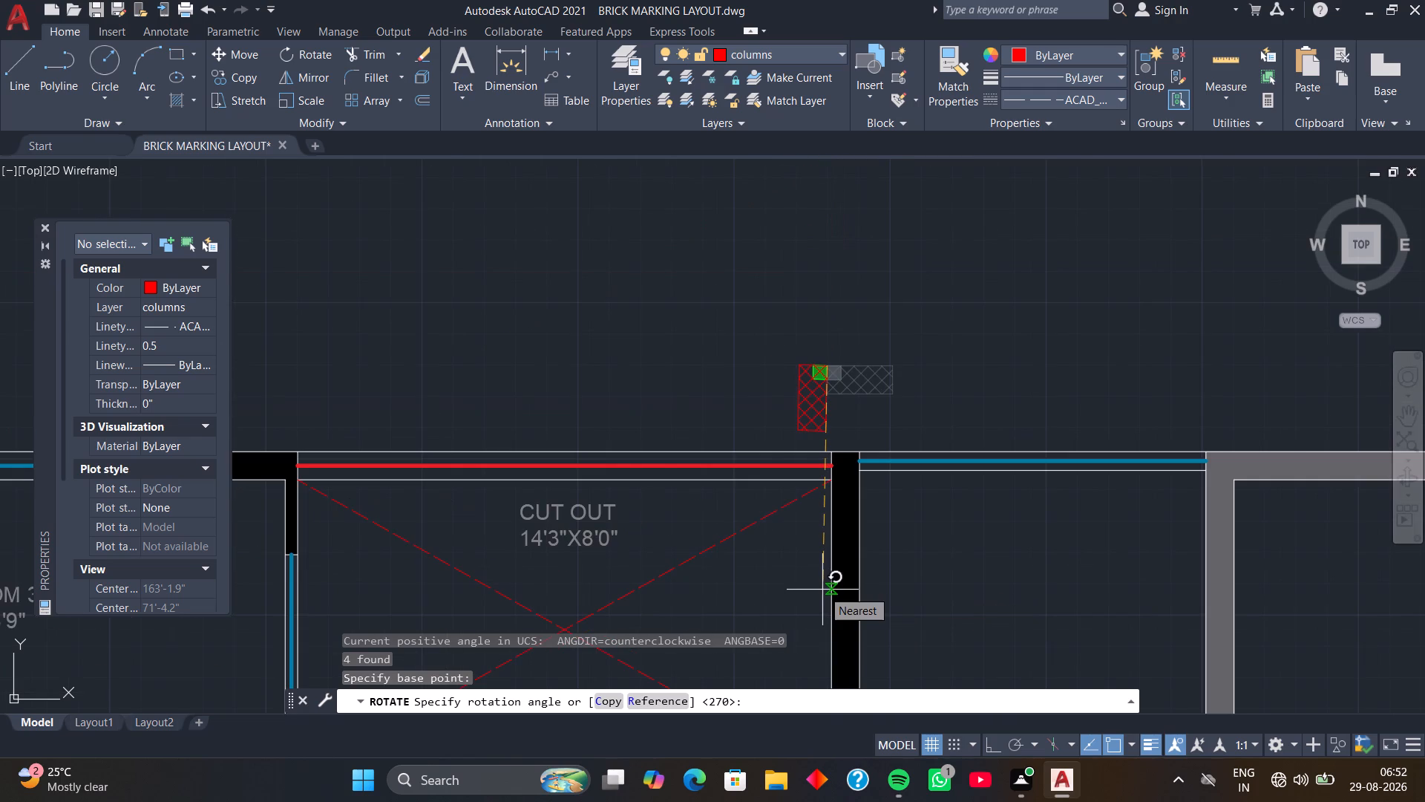
key("F8")
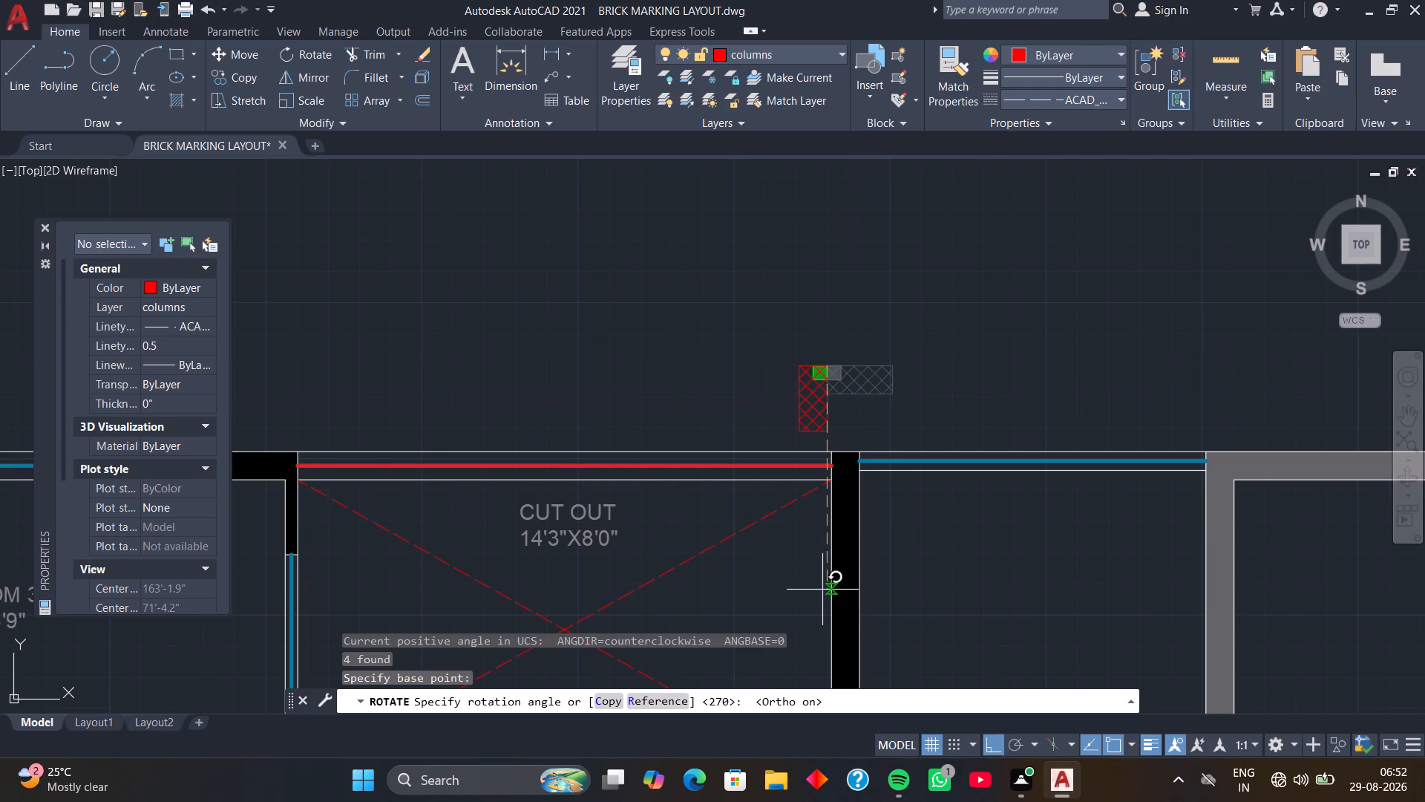
left_click(811, 573)
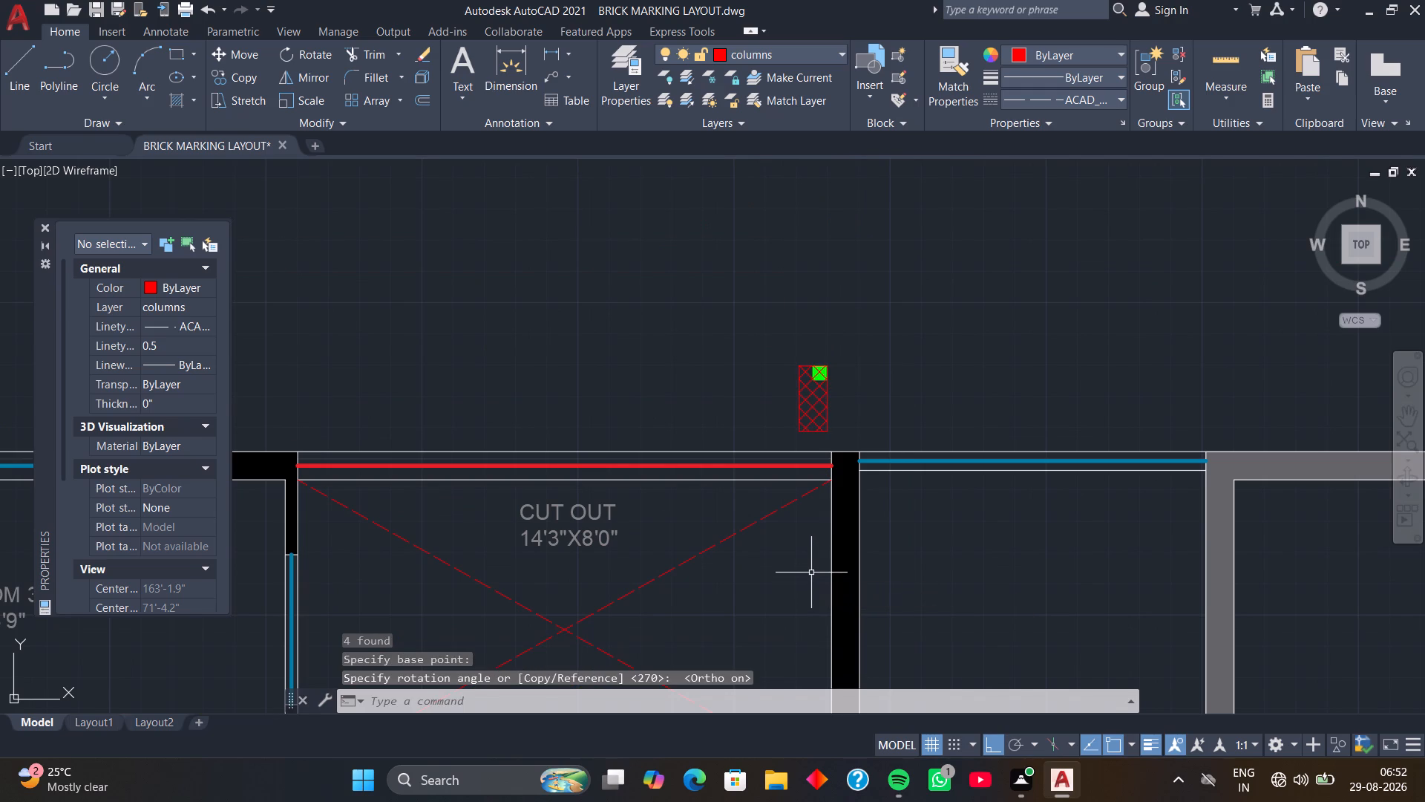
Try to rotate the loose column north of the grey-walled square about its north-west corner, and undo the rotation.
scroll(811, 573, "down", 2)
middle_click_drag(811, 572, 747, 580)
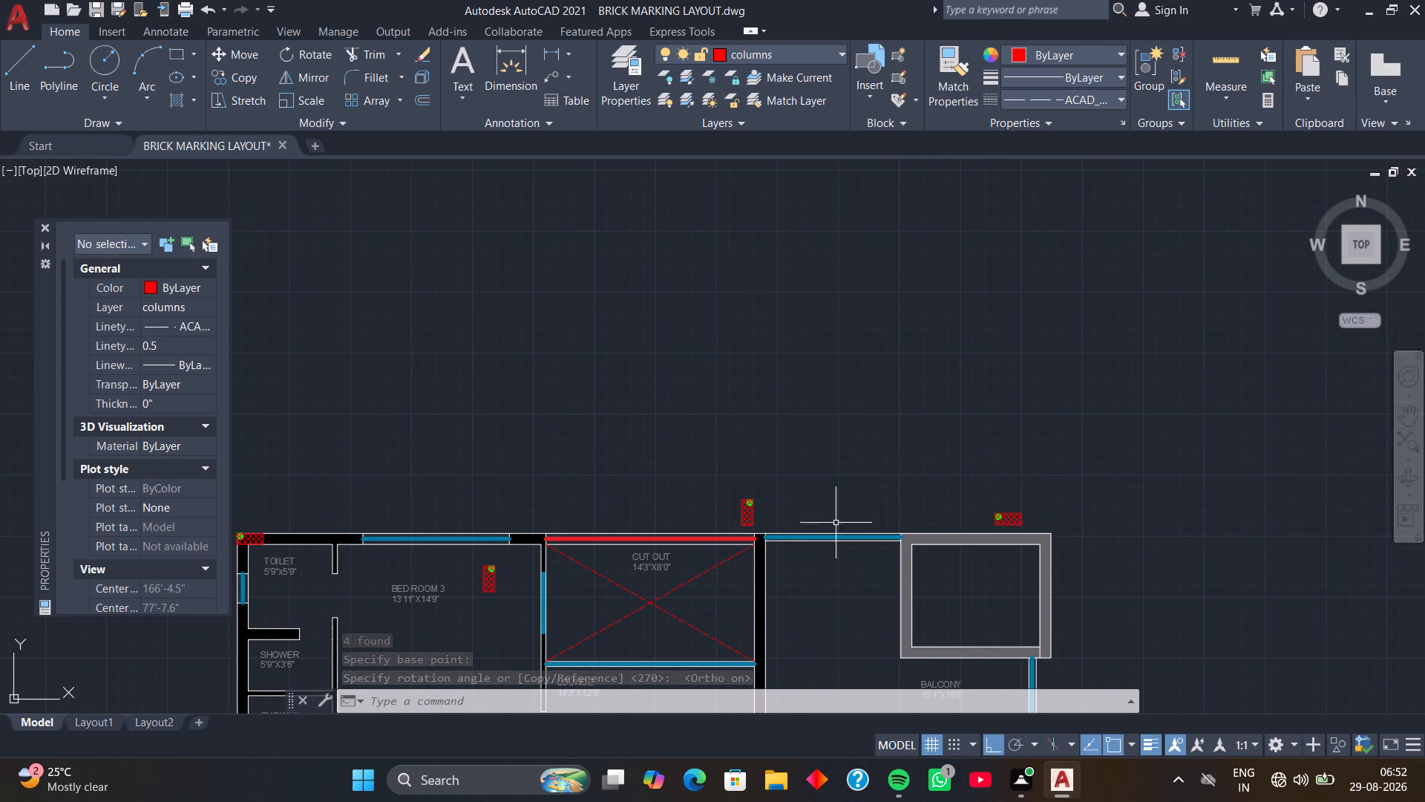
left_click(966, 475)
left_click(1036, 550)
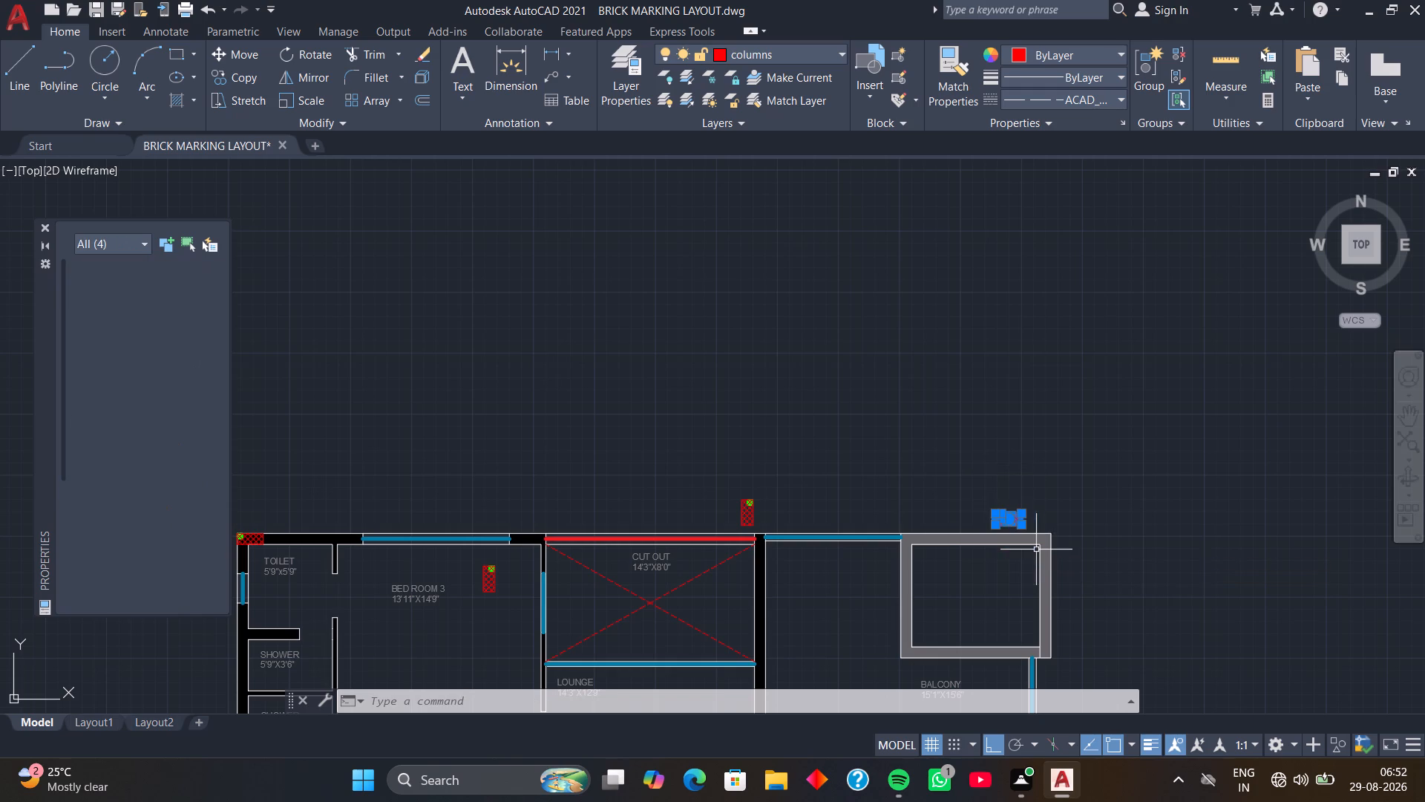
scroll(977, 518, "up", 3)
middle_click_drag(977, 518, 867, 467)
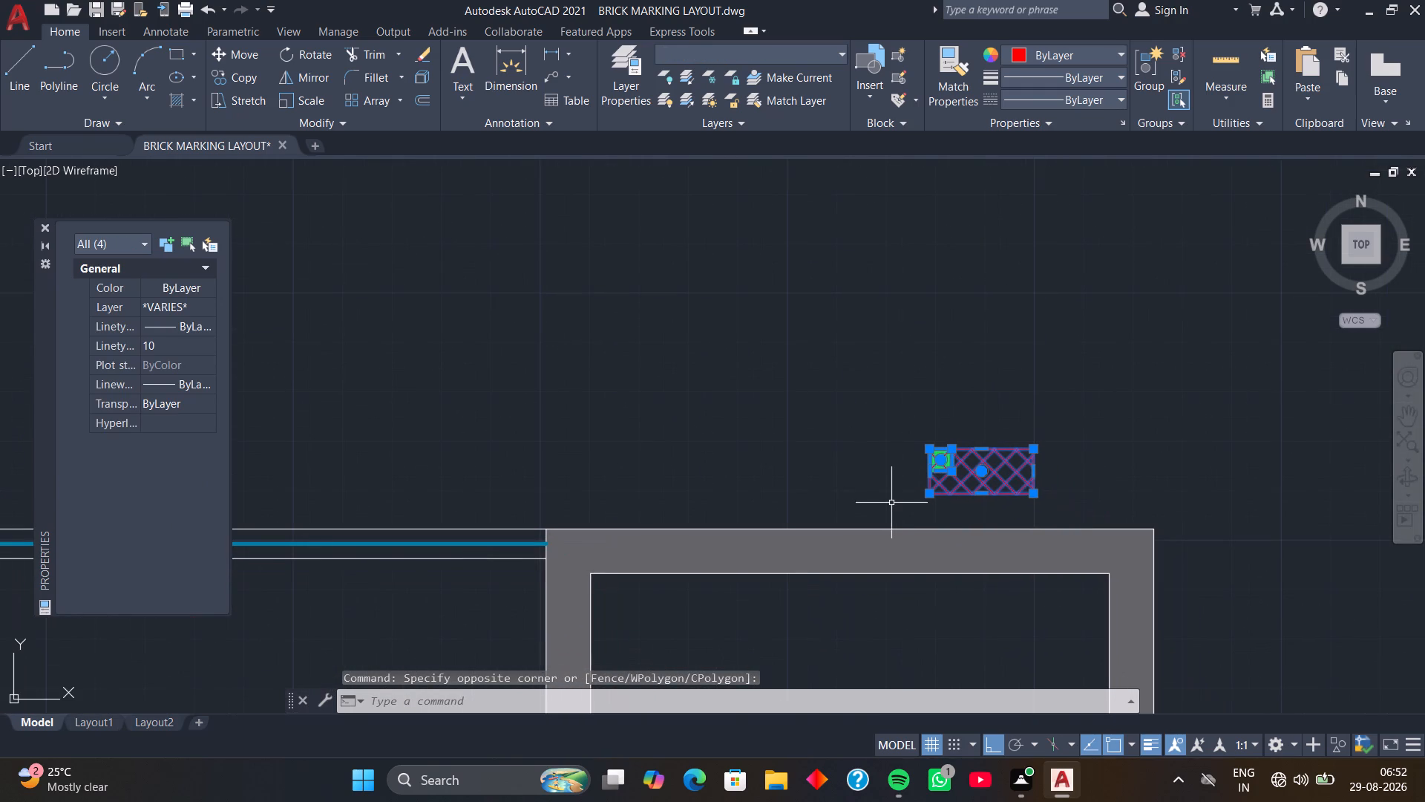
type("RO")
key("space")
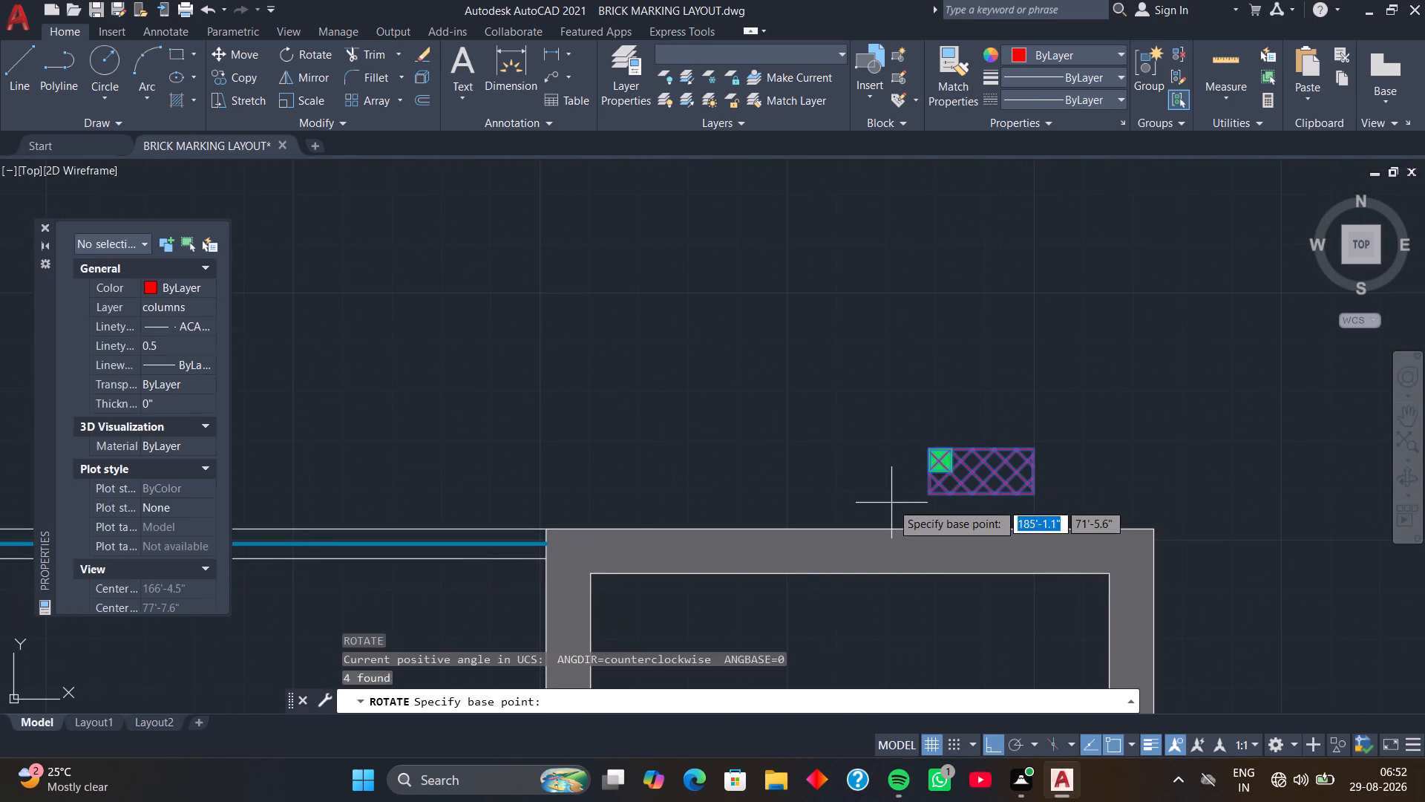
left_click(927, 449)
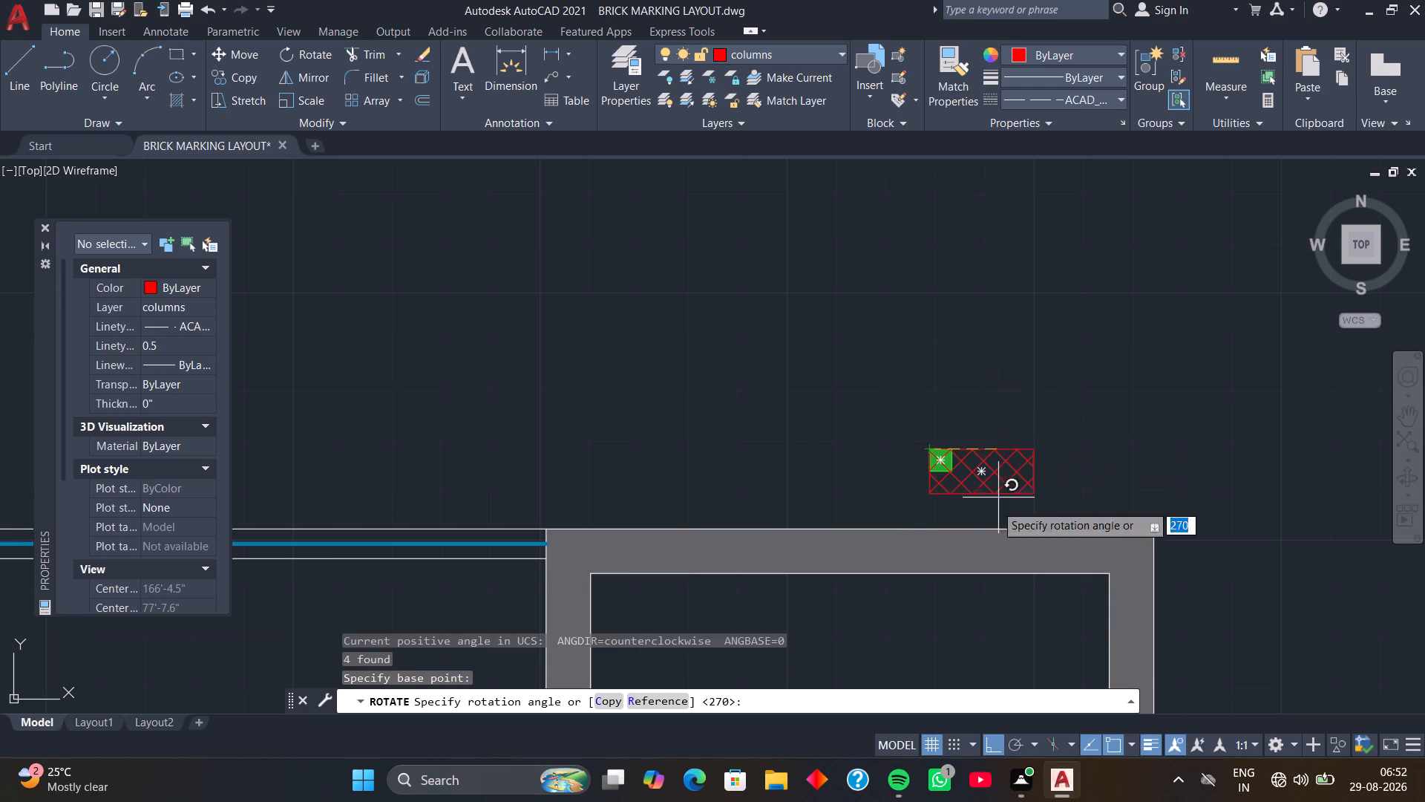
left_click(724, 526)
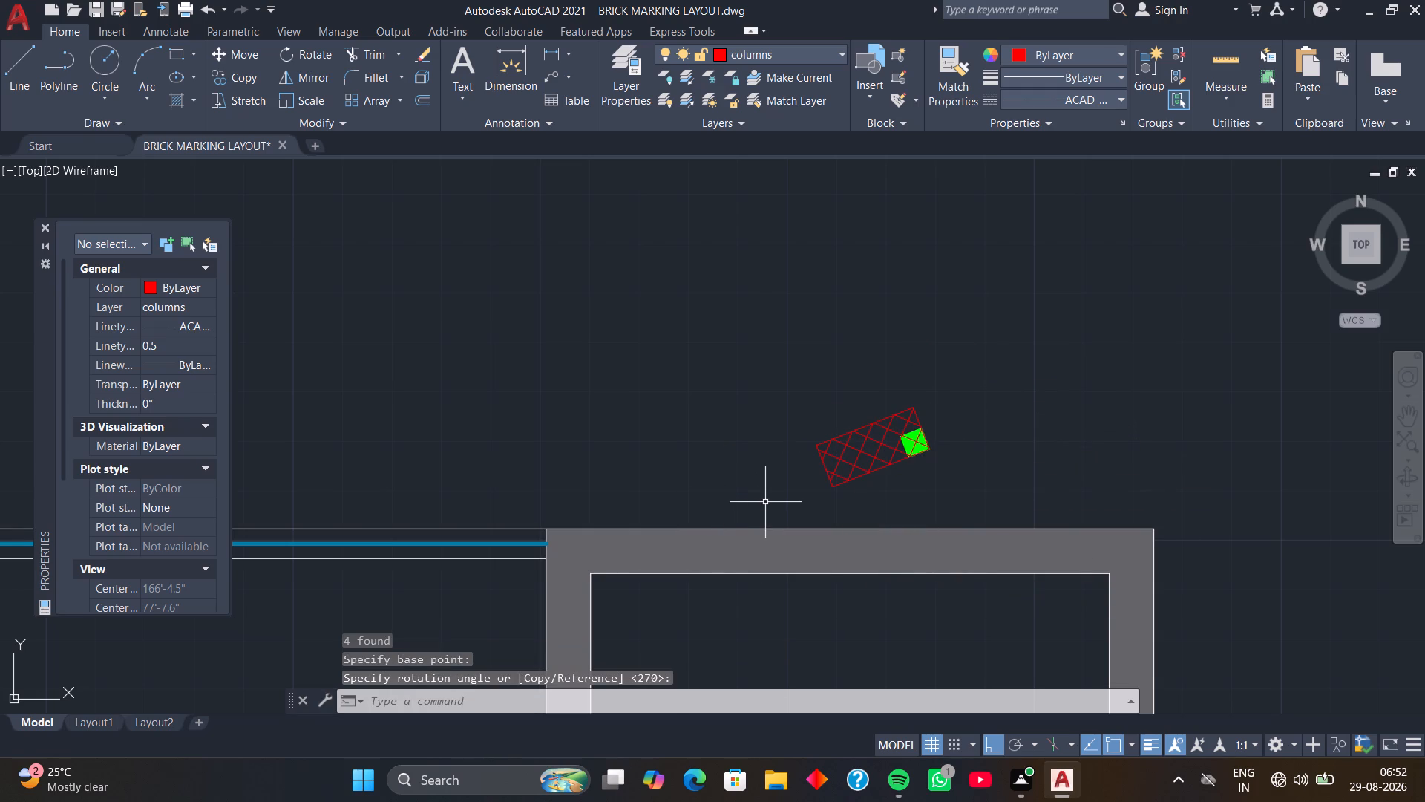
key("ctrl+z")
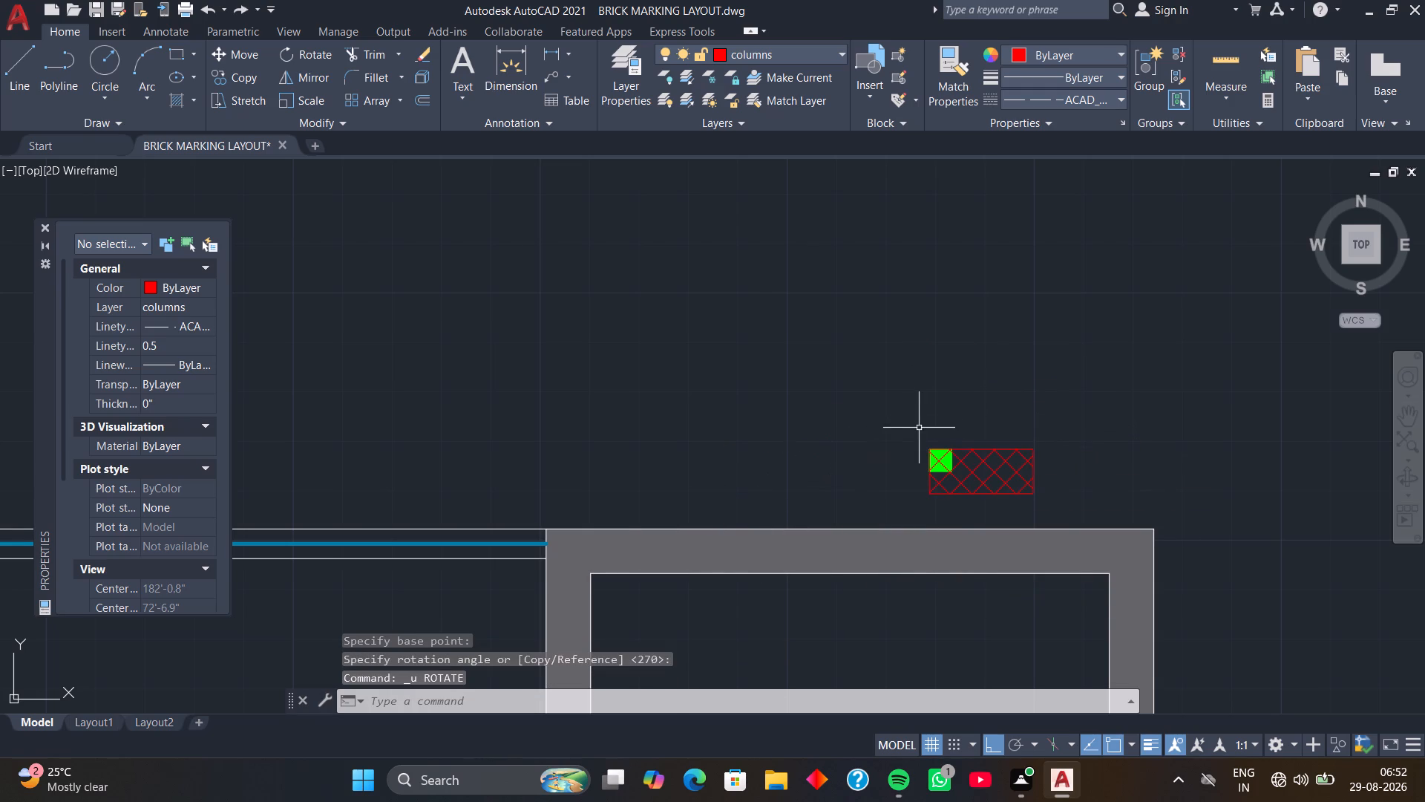
Rotate the loose column north of the grey-walled square by 180° about its north-west corner, with Ortho on.
left_click_drag(911, 417, 917, 436)
left_click(1054, 510)
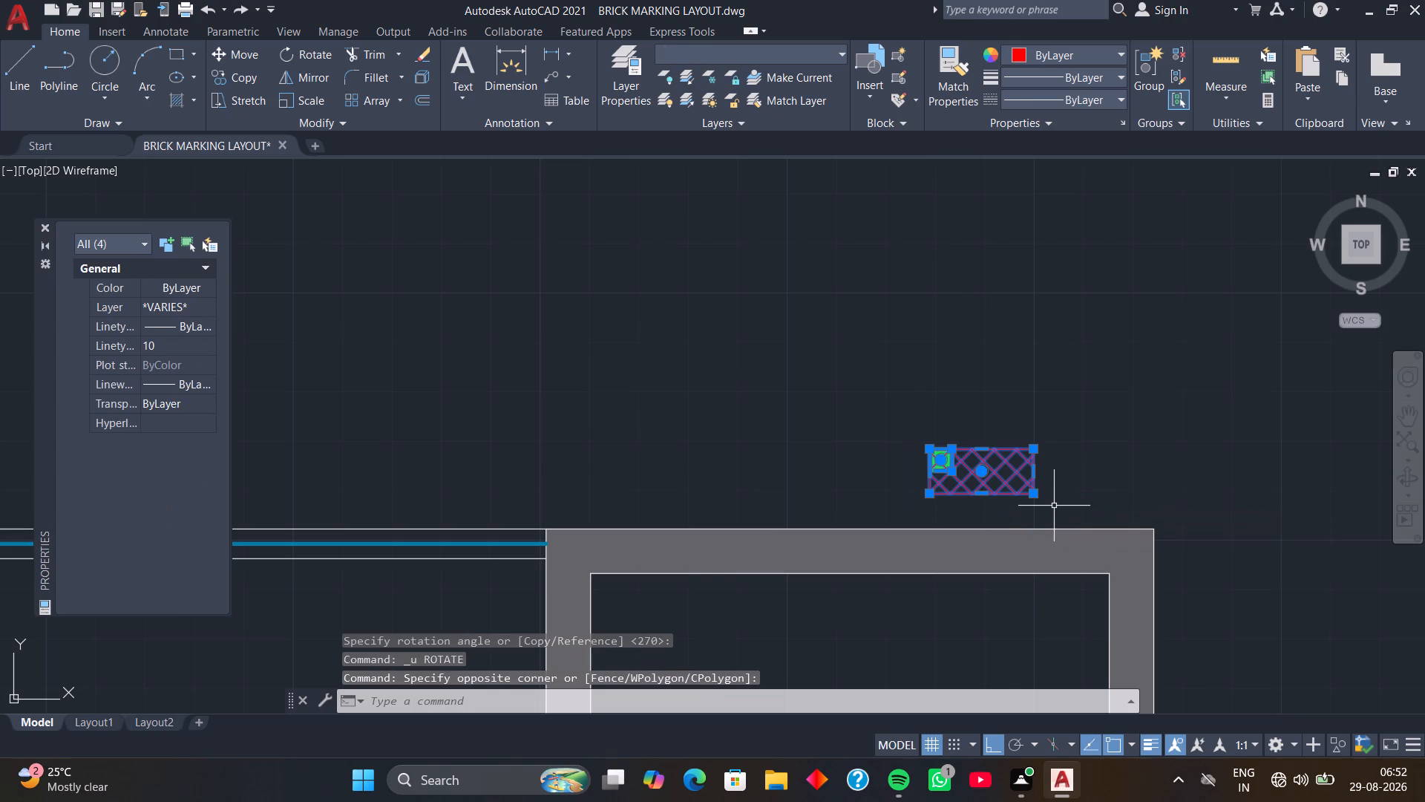
type("RO")
key("space")
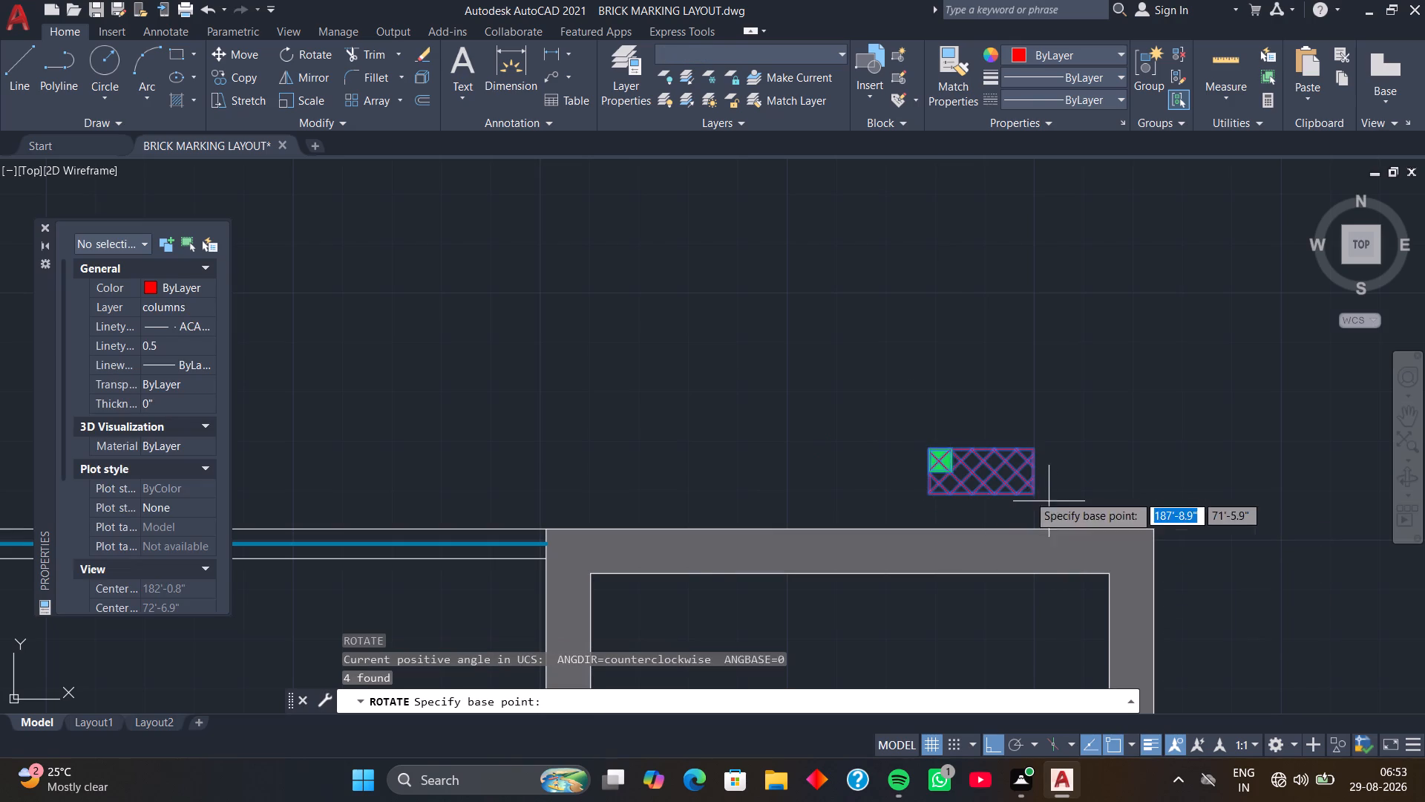
left_click(924, 452)
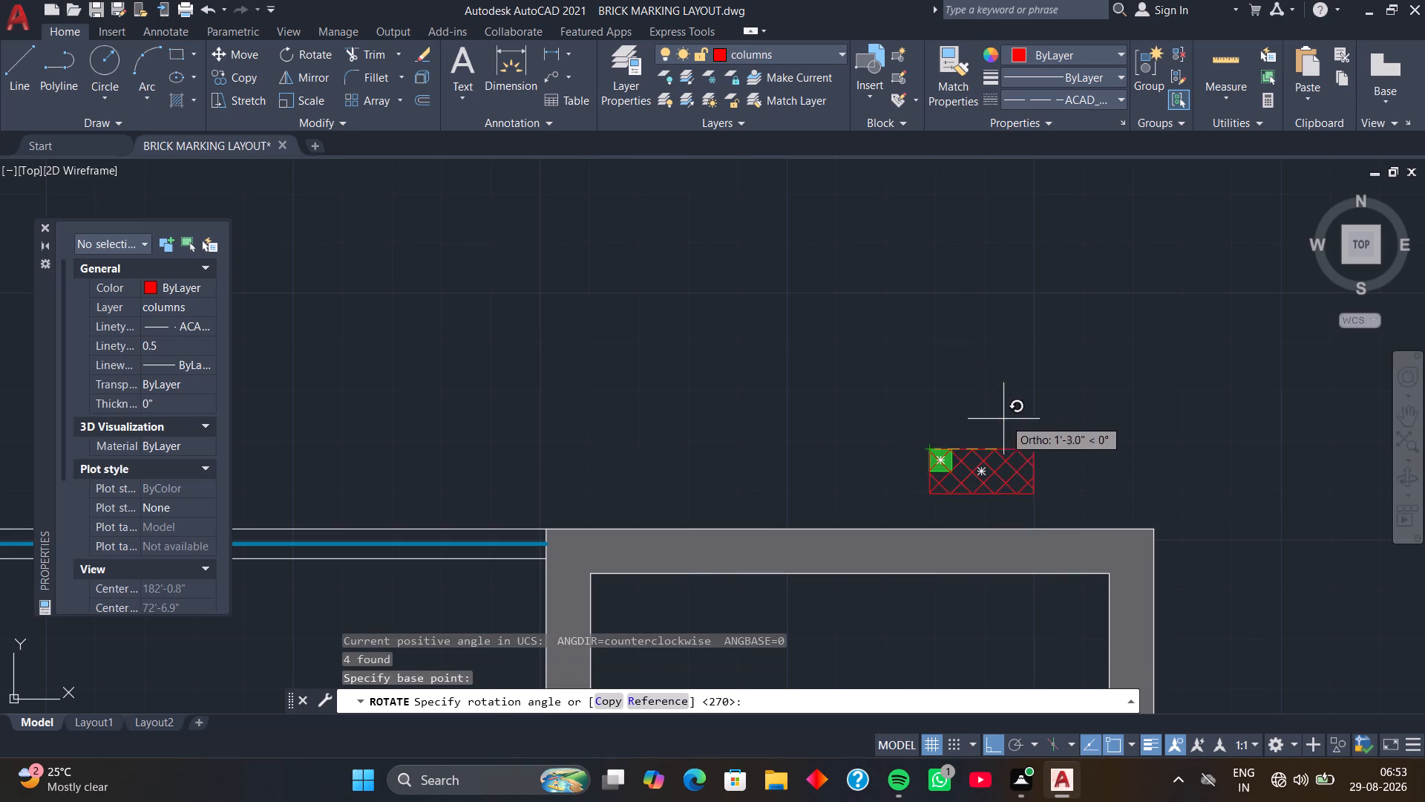
left_click(854, 488)
Mirror that column across a horizontal line just south of it, erasing the source objects.
left_click_drag(777, 353, 785, 375)
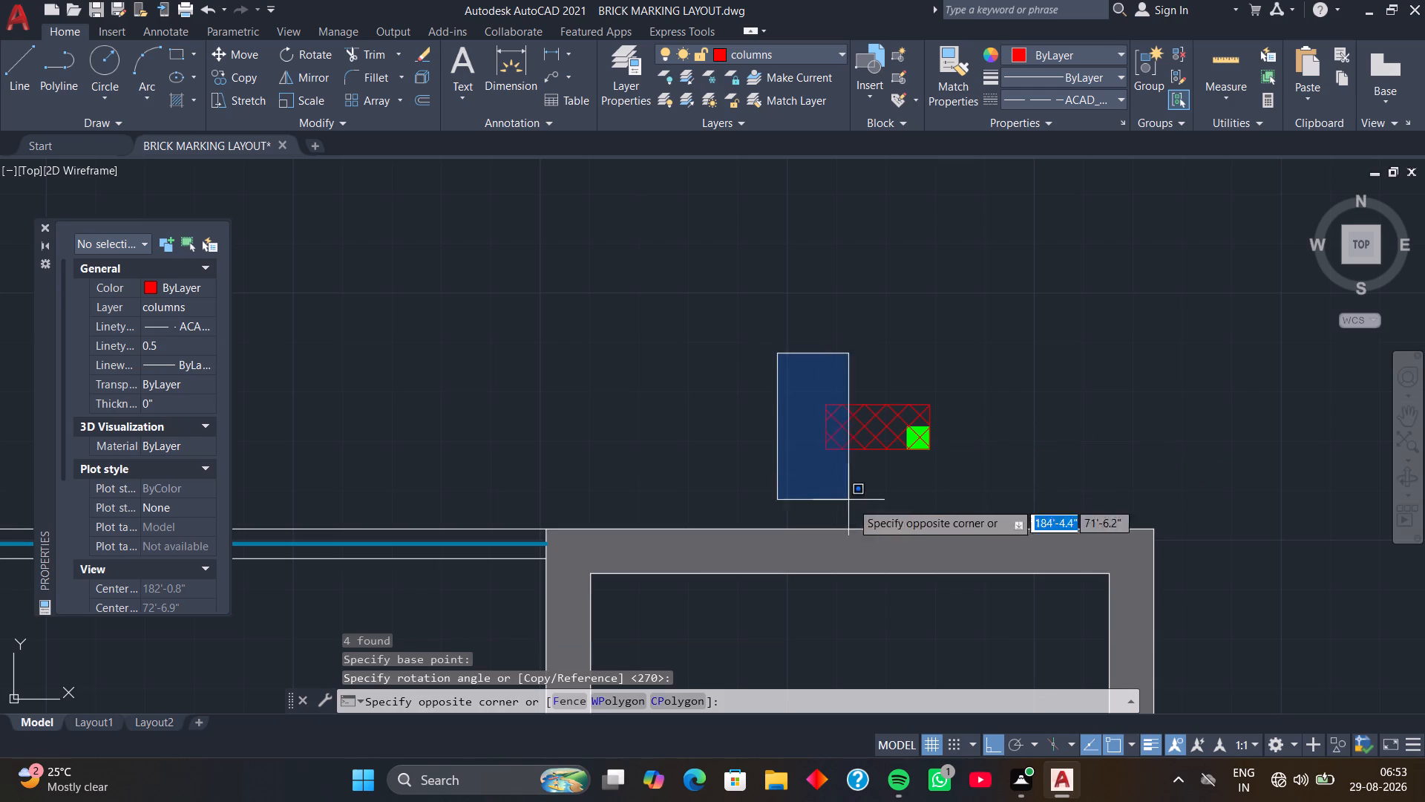
left_click(980, 492)
type("MI")
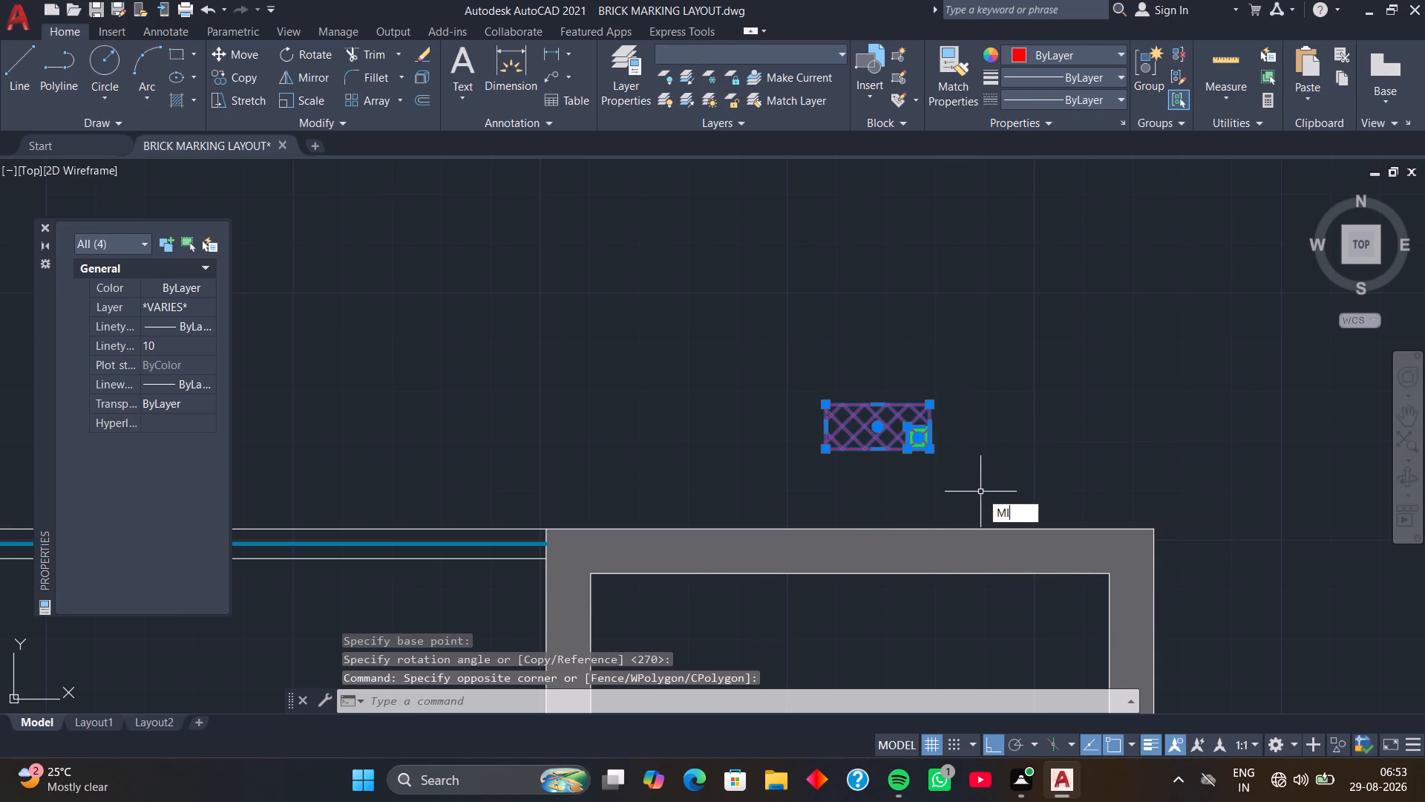
key("space")
left_click(781, 484)
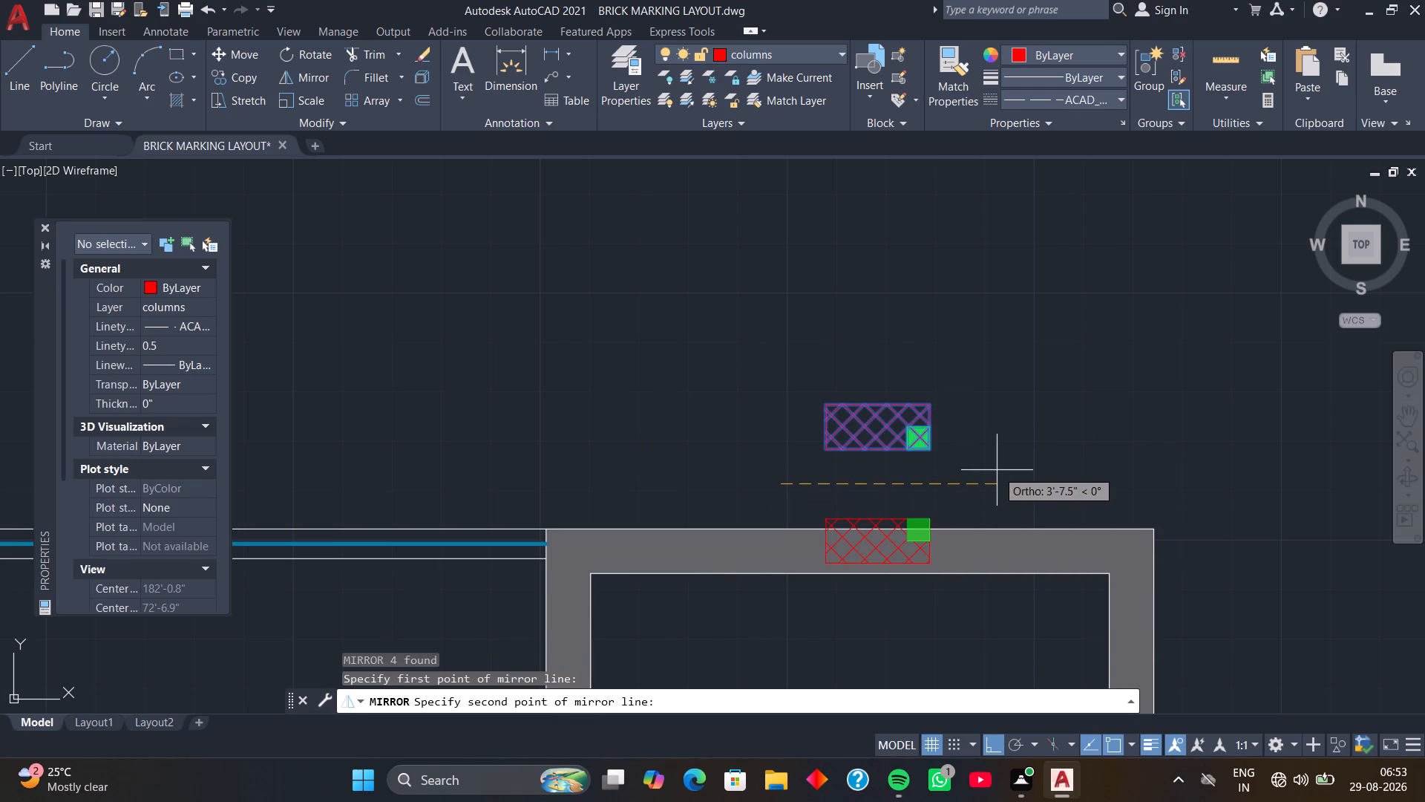
left_click(997, 470)
left_click_drag(1036, 509, 997, 469)
Mirror the upright column north of the cut-out's north-east corner across a vertical line just east of it, erasing the source.
scroll(783, 457, "down", 2)
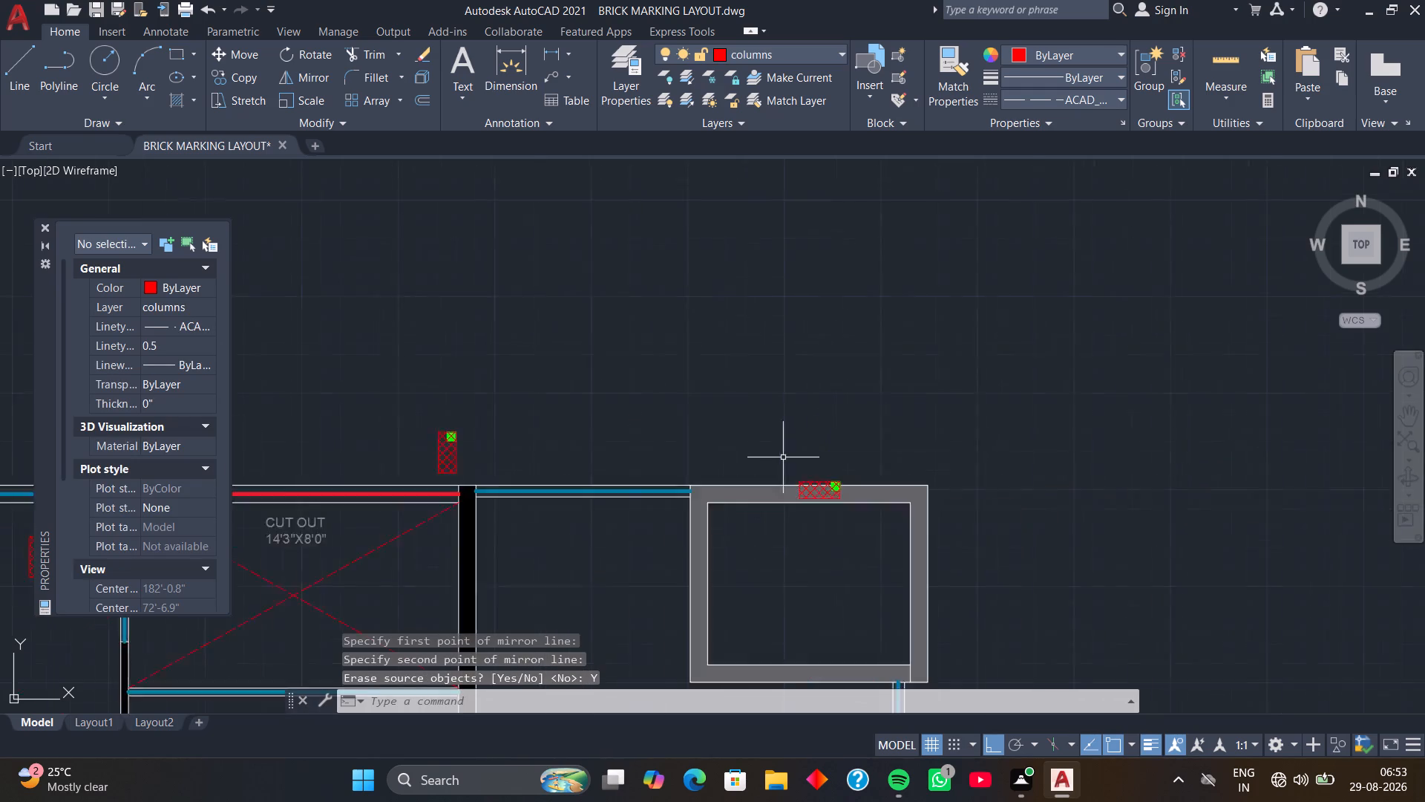
scroll(783, 457, "down", 1)
middle_click_drag(729, 451, 867, 408)
left_click(677, 374)
scroll(751, 429, "up", 1)
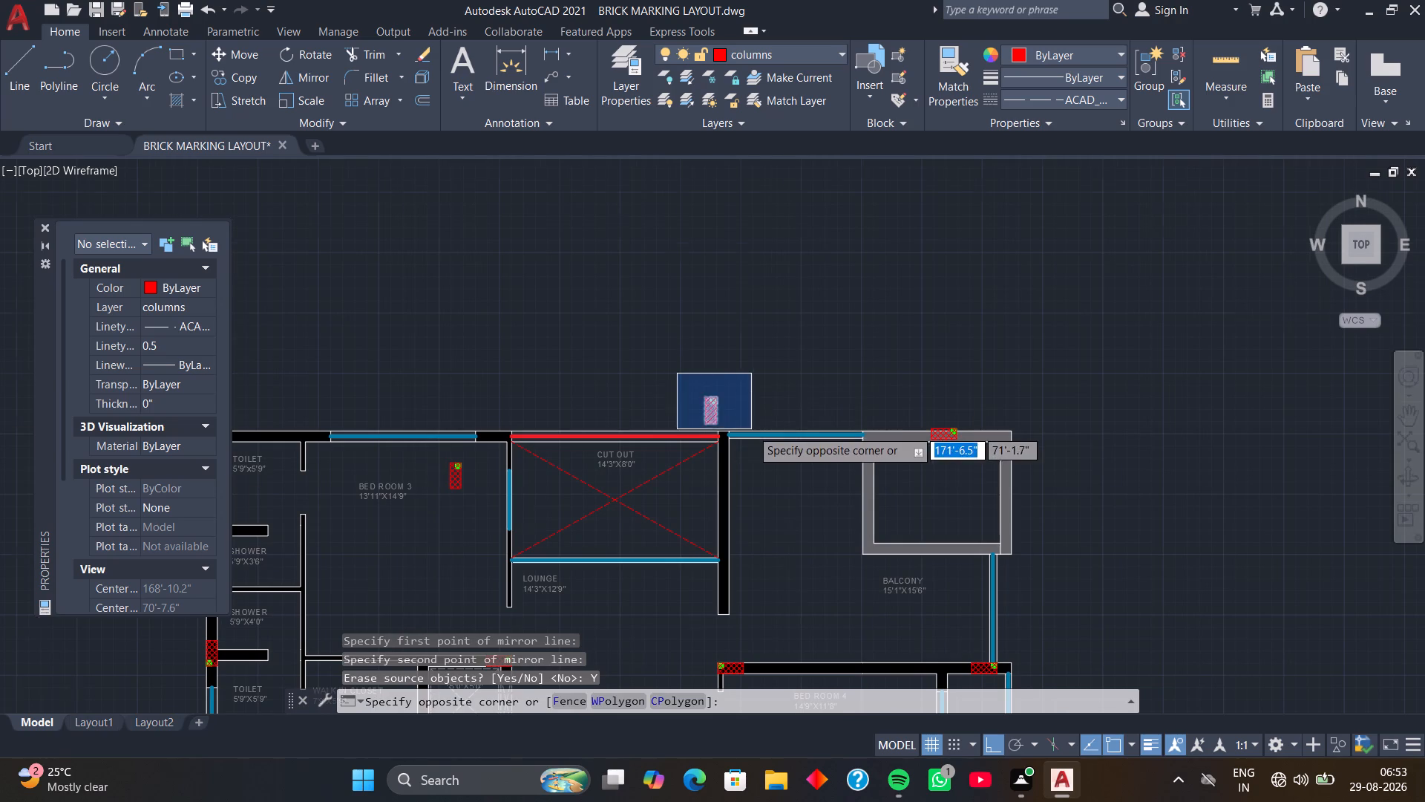
scroll(751, 429, "up", 1)
left_click(733, 420)
type("MI")
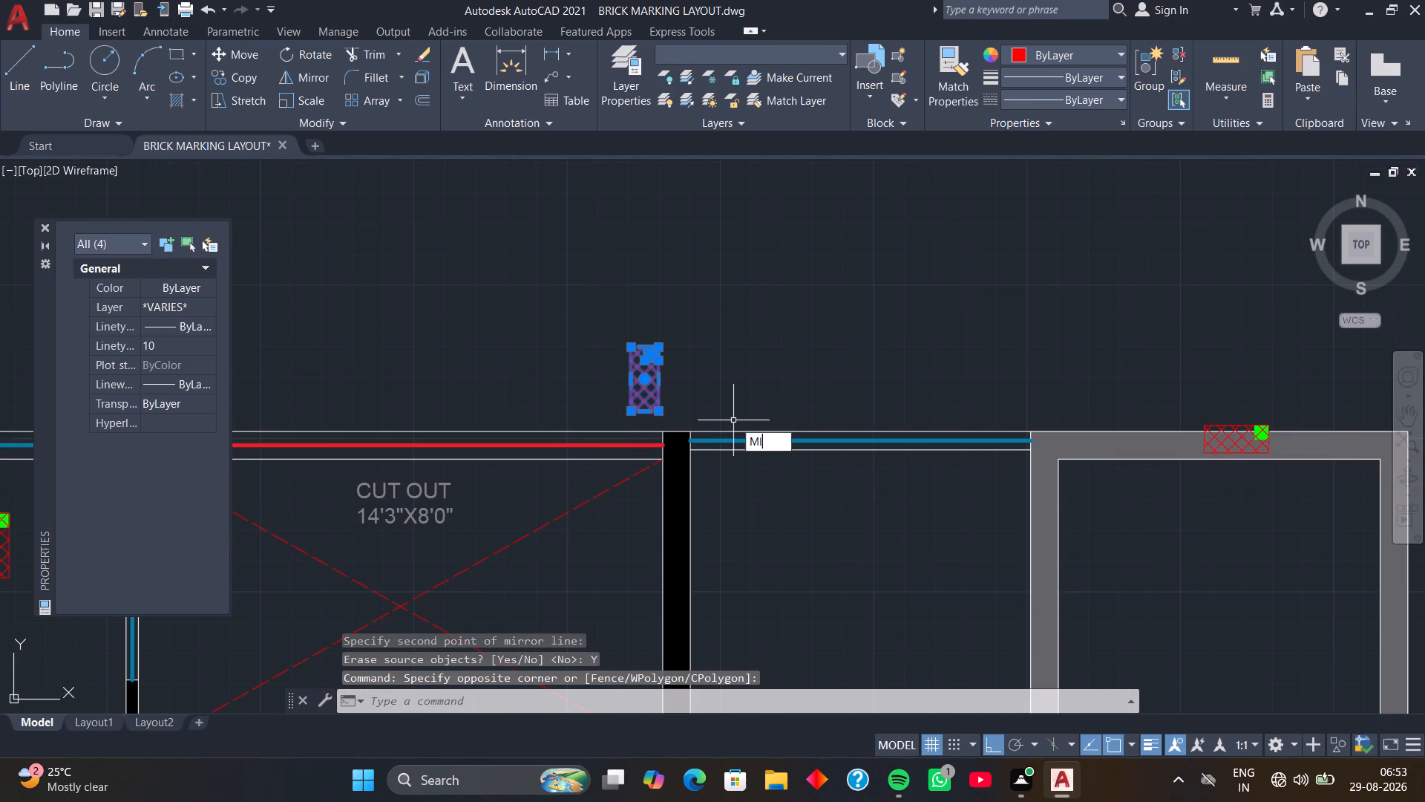
key("space")
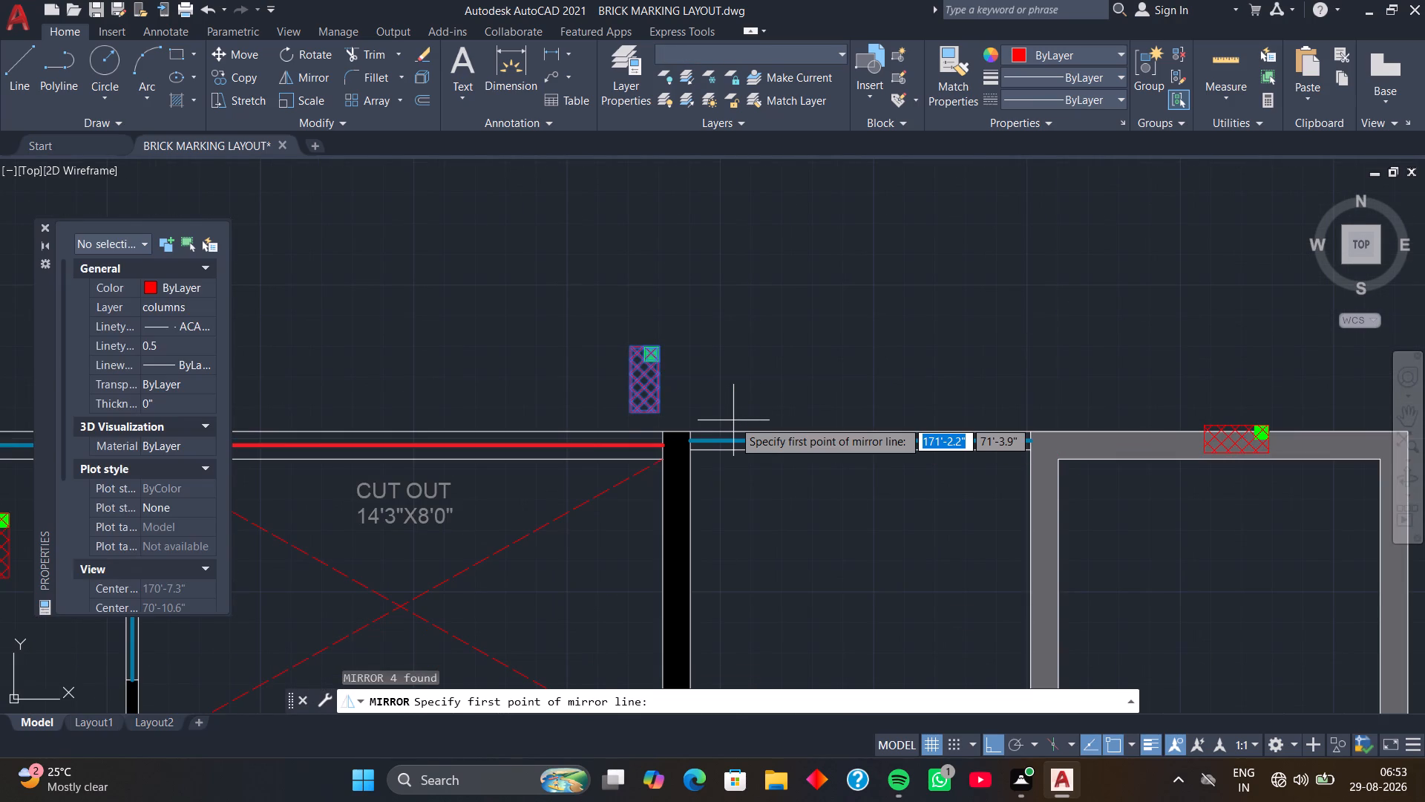
left_click(687, 334)
left_click(690, 400)
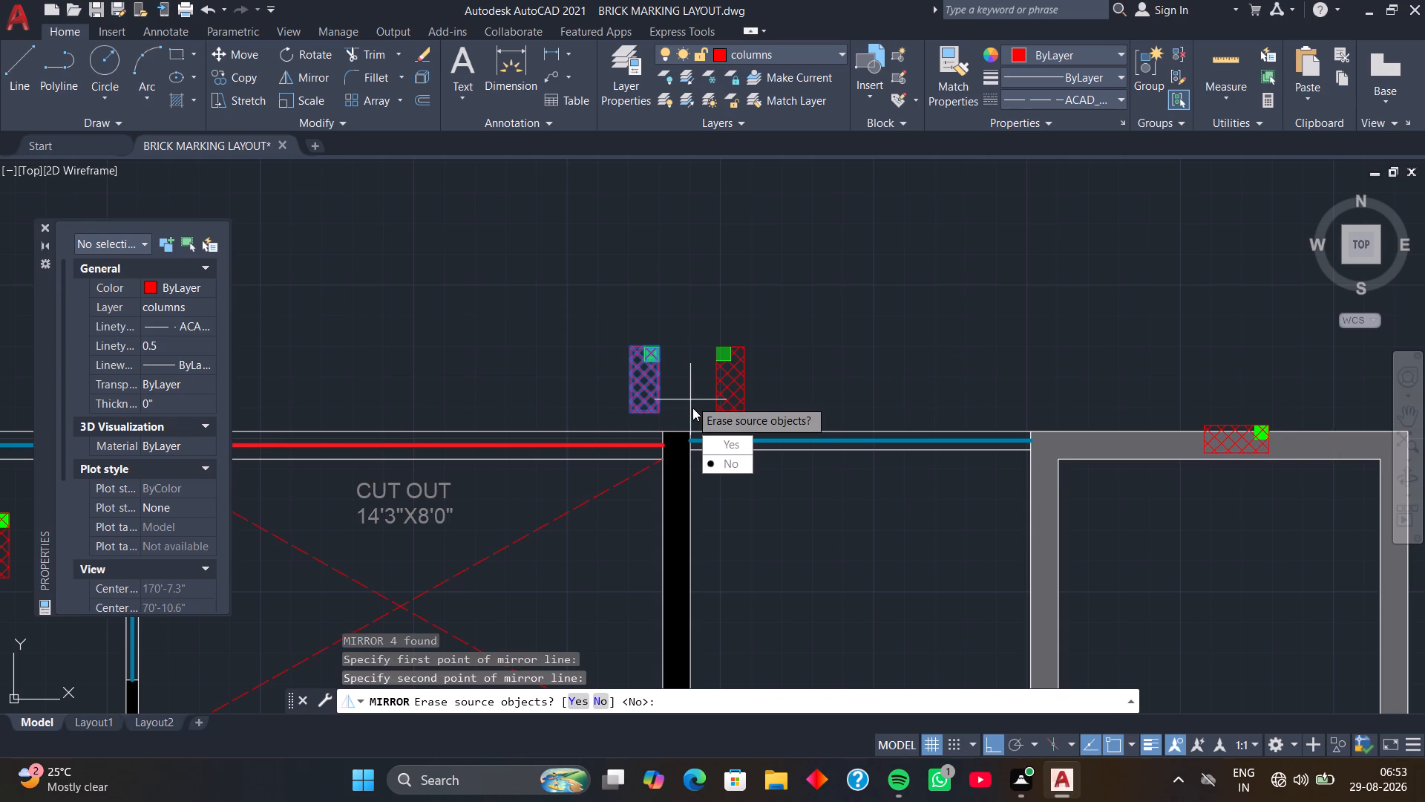
left_click_drag(719, 443, 690, 400)
Move the mirrored upright column by its north-west corner onto the north-west corner of the black wall east of the cut-out, with Ortho off.
left_click(684, 319)
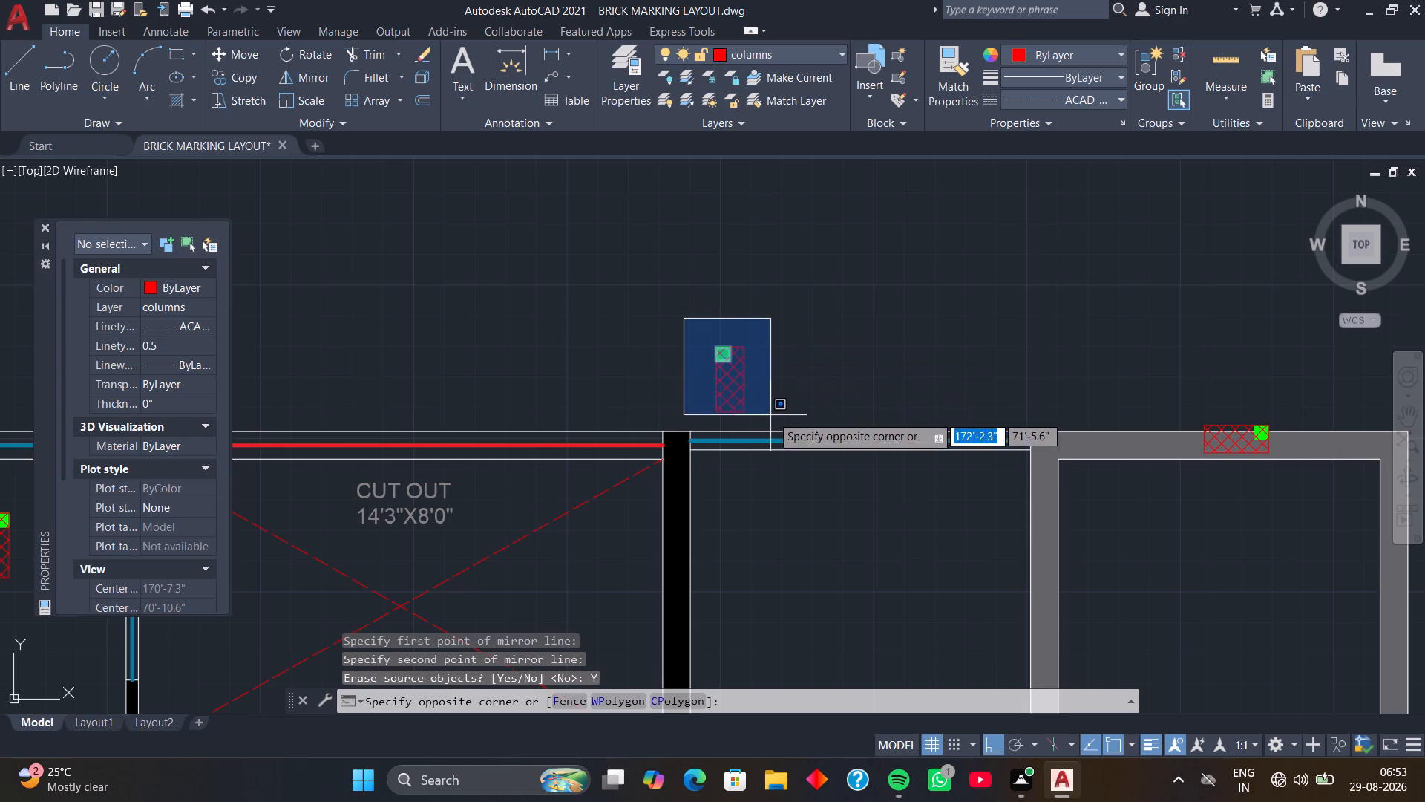
left_click(786, 429)
type("M")
key("space")
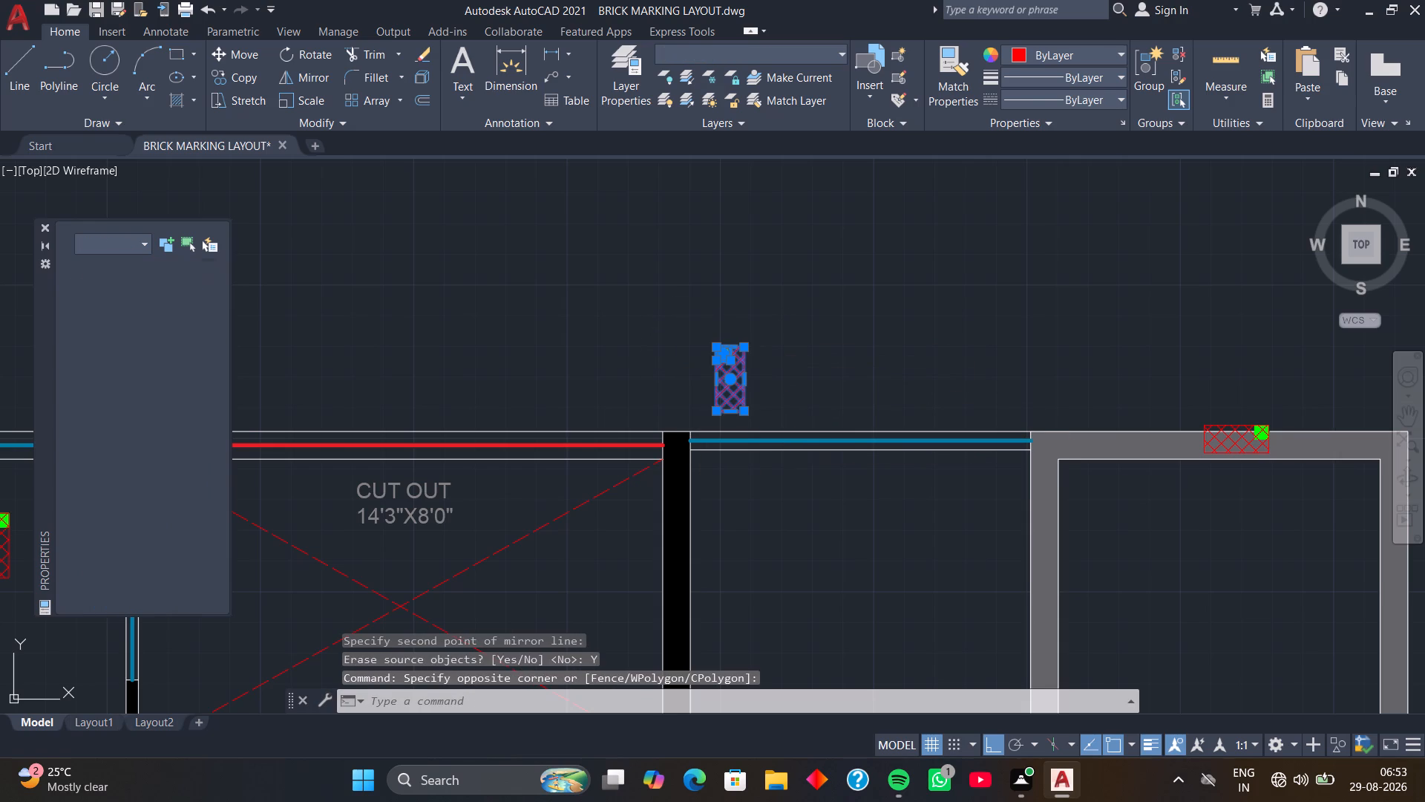
middle_click_drag(786, 429, 816, 397)
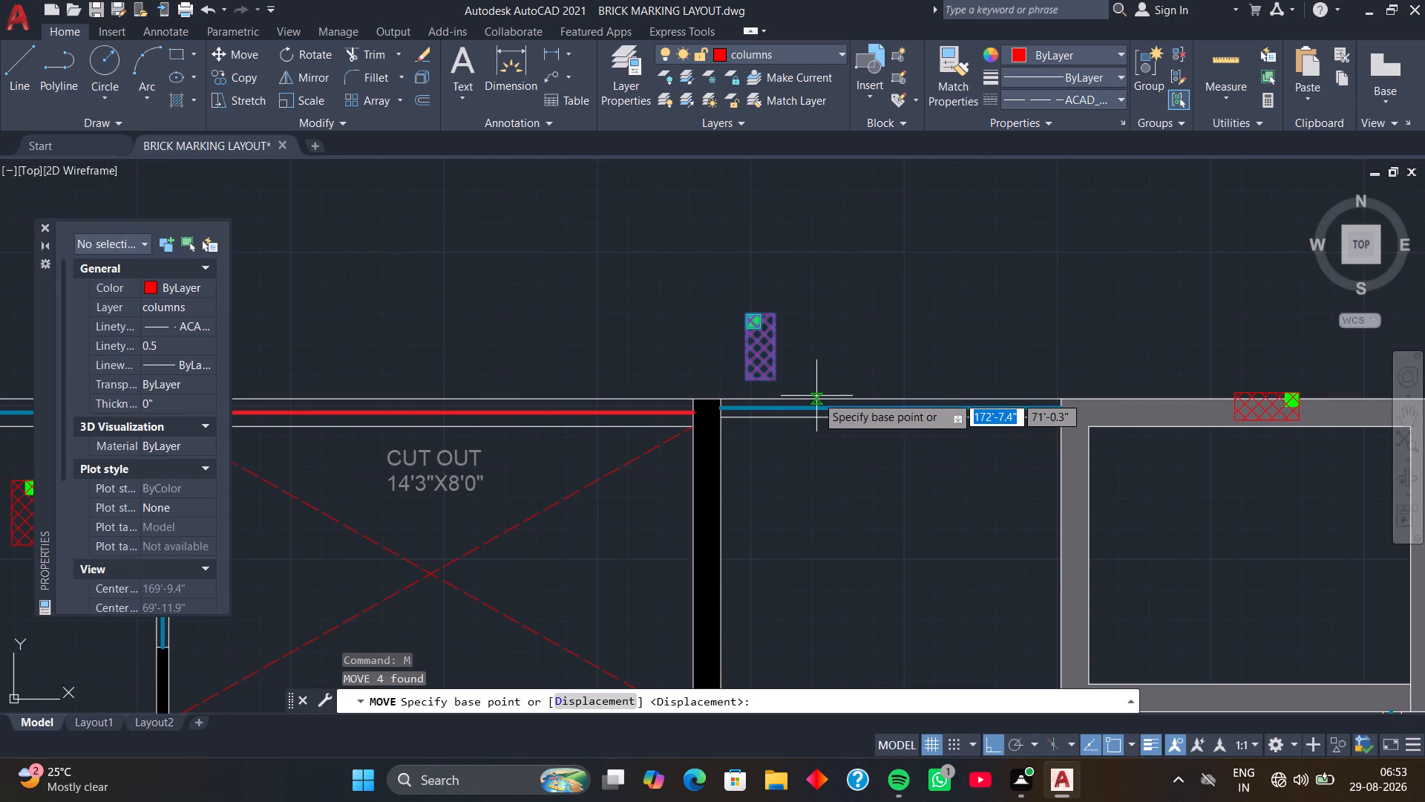
scroll(740, 337, "up", 1)
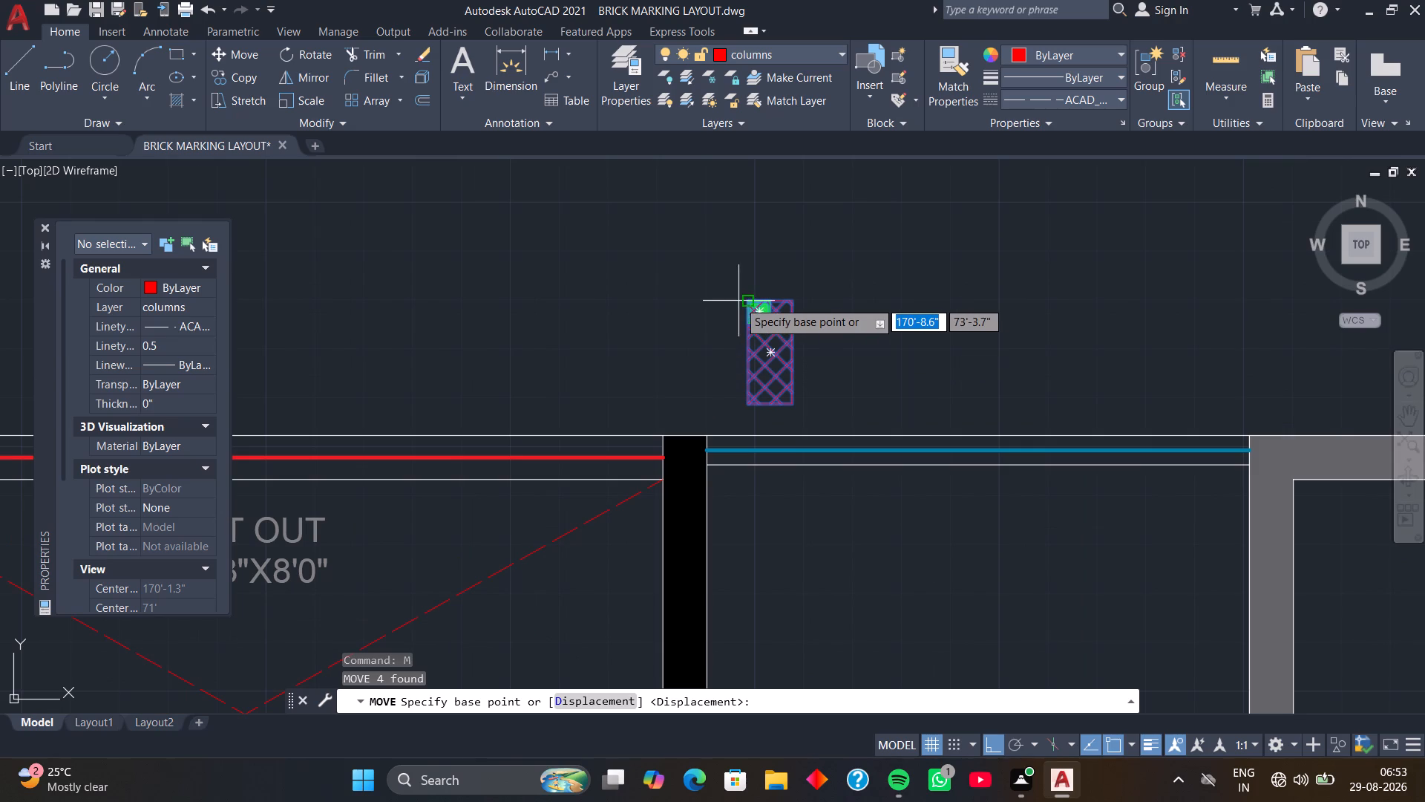
left_click(746, 300)
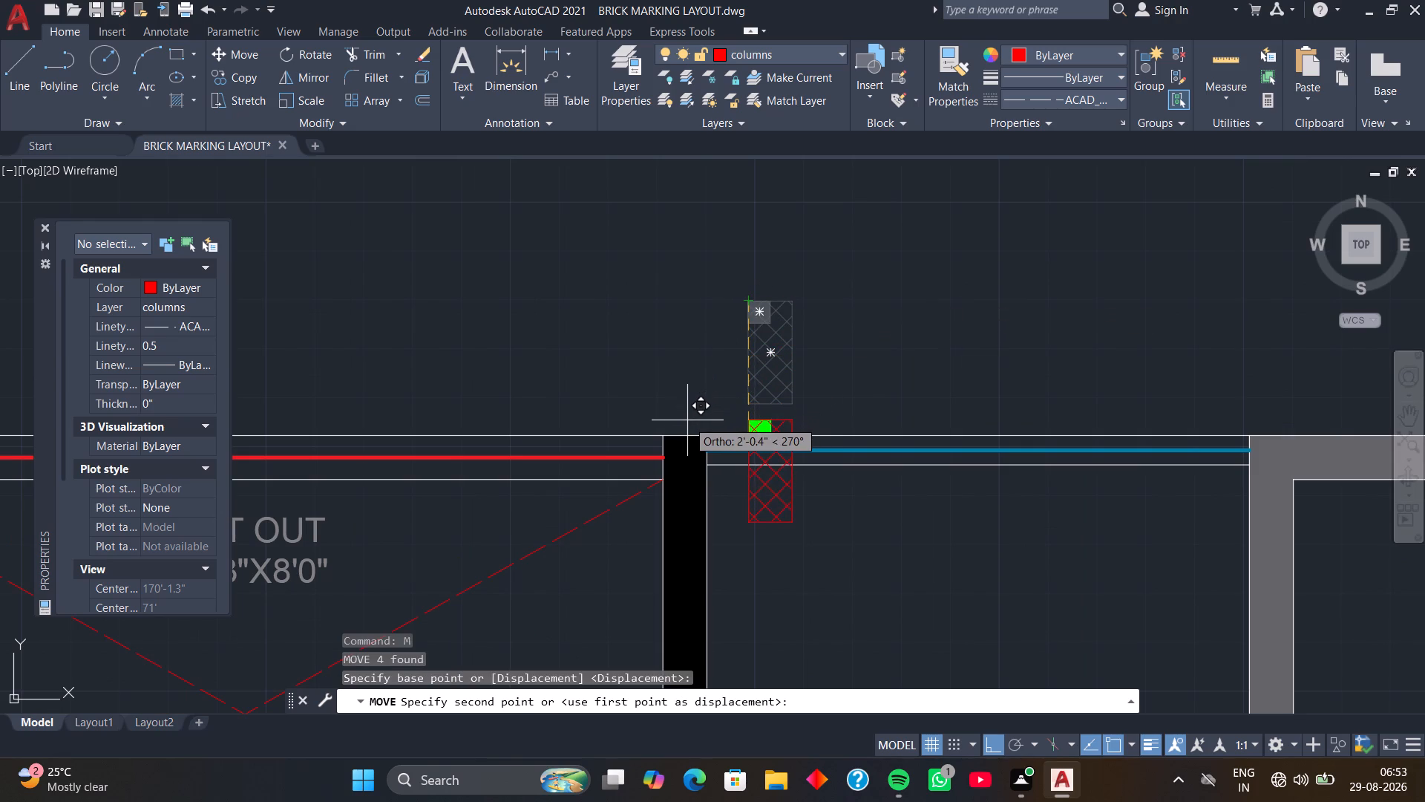
key("F8")
left_click(668, 440)
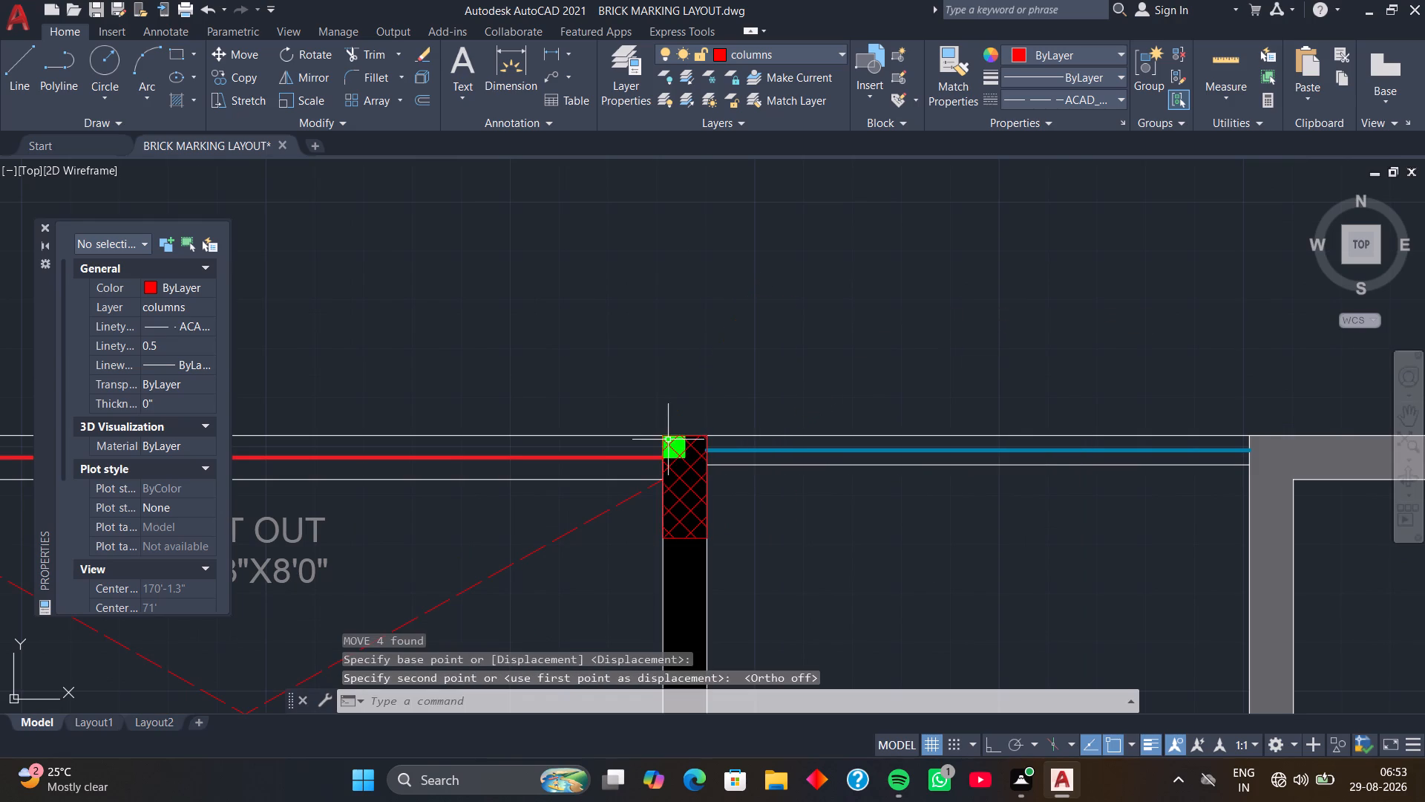
Move the flat column by its north-east corner onto the grey square's north wall edge, in line with the east wall's inner face.
scroll(668, 440, "down", 1)
scroll(848, 345, "down", 1)
middle_click_drag(867, 334, 668, 371)
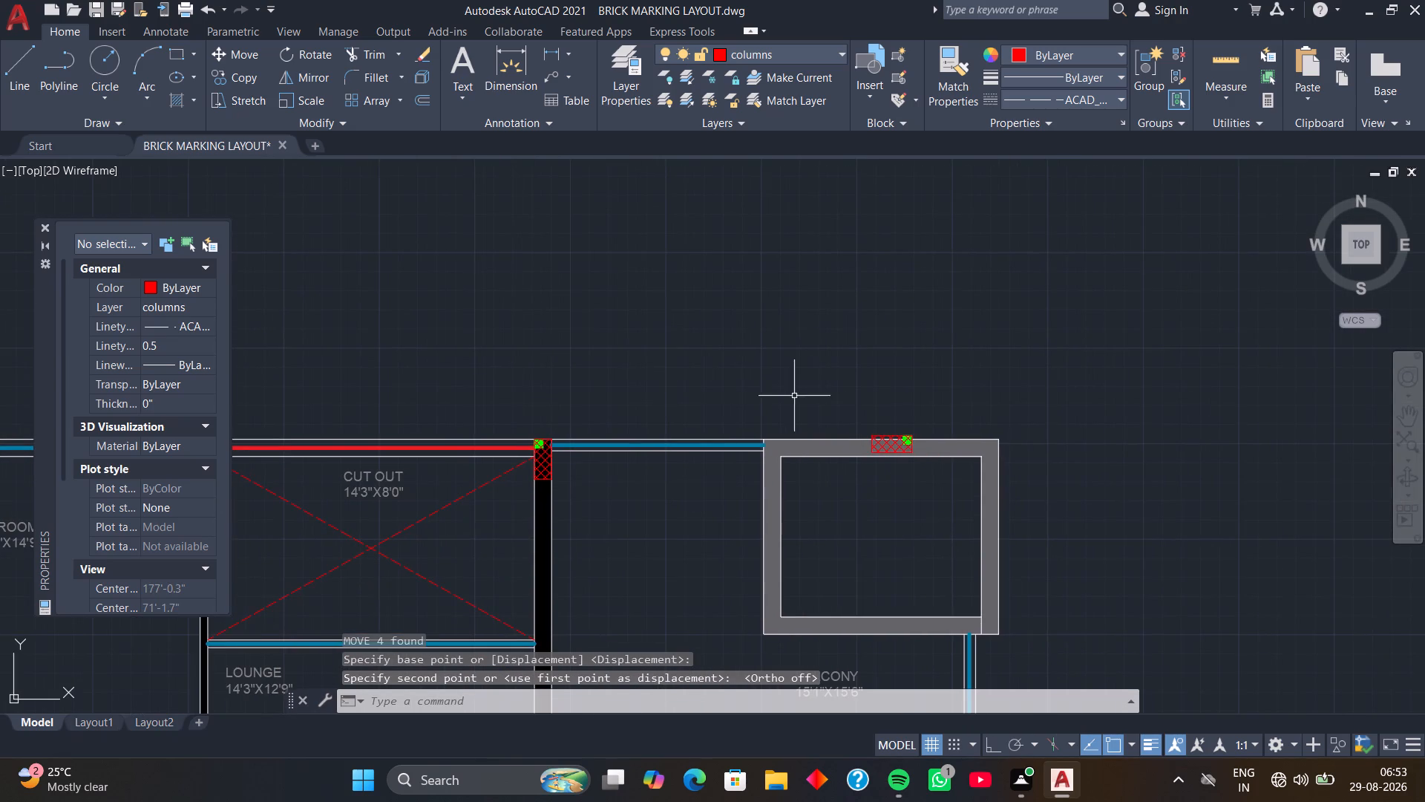
middle_click_drag(837, 394, 773, 300)
scroll(773, 294, "up", 1)
left_click(793, 316)
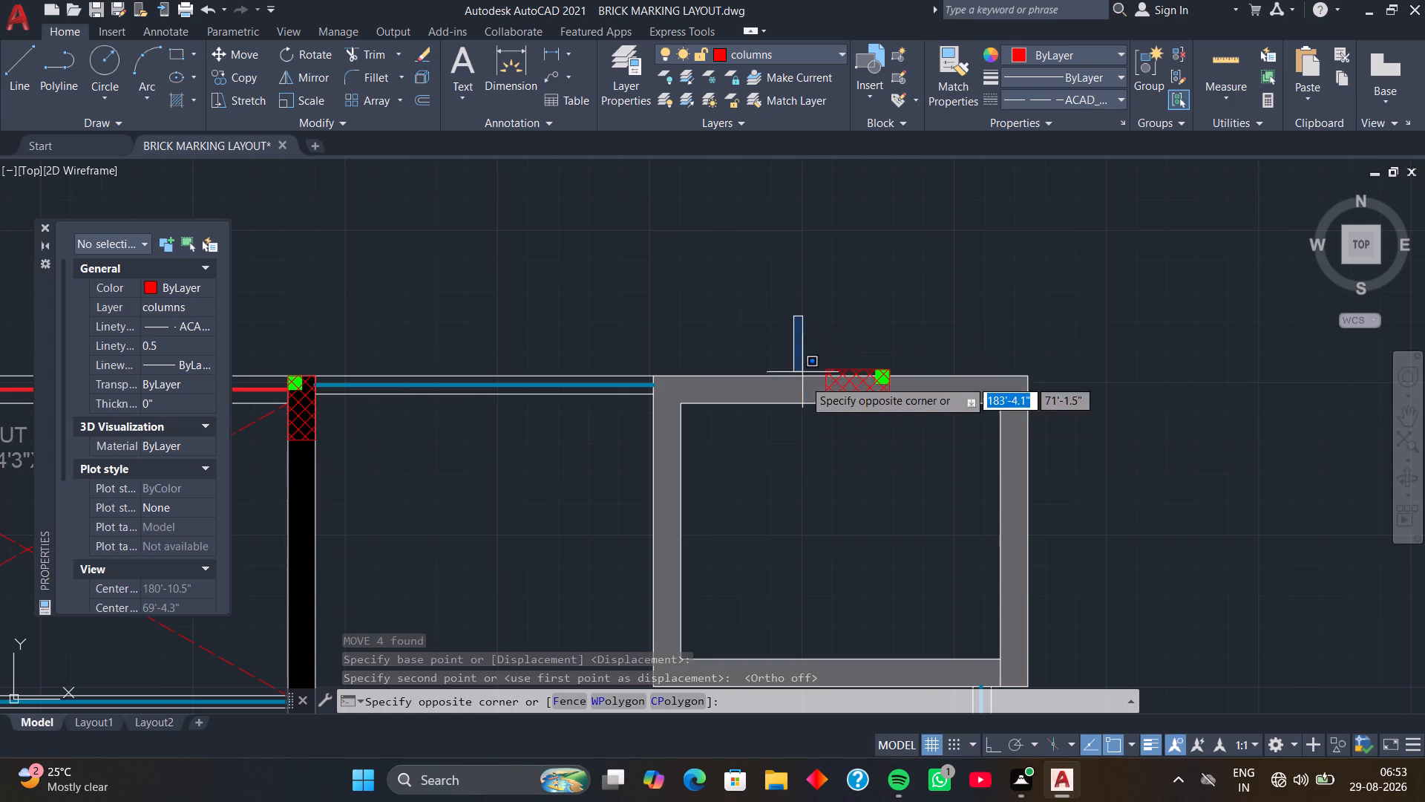
left_click(922, 434)
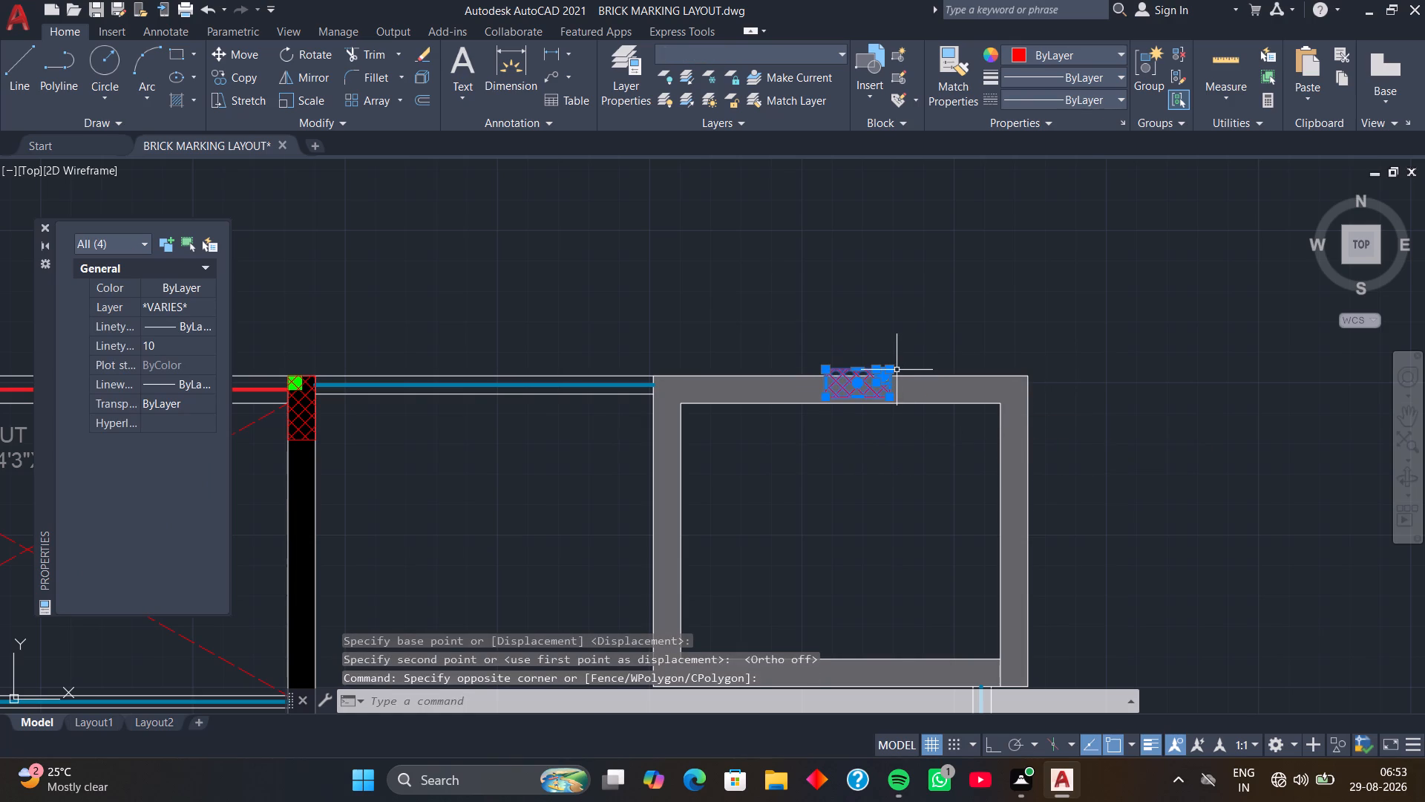
key("m")
key("space")
scroll(897, 370, "up", 2)
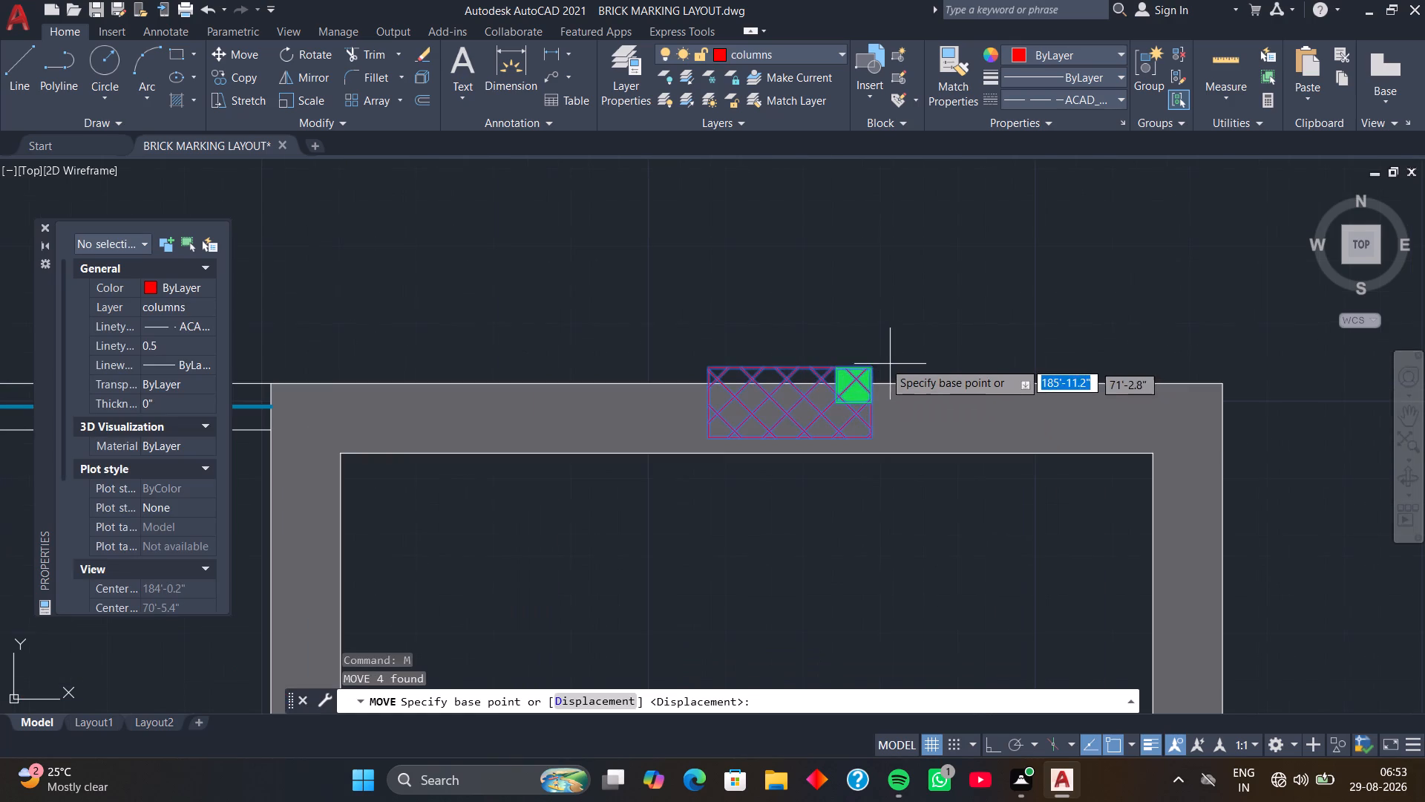
left_click(872, 367)
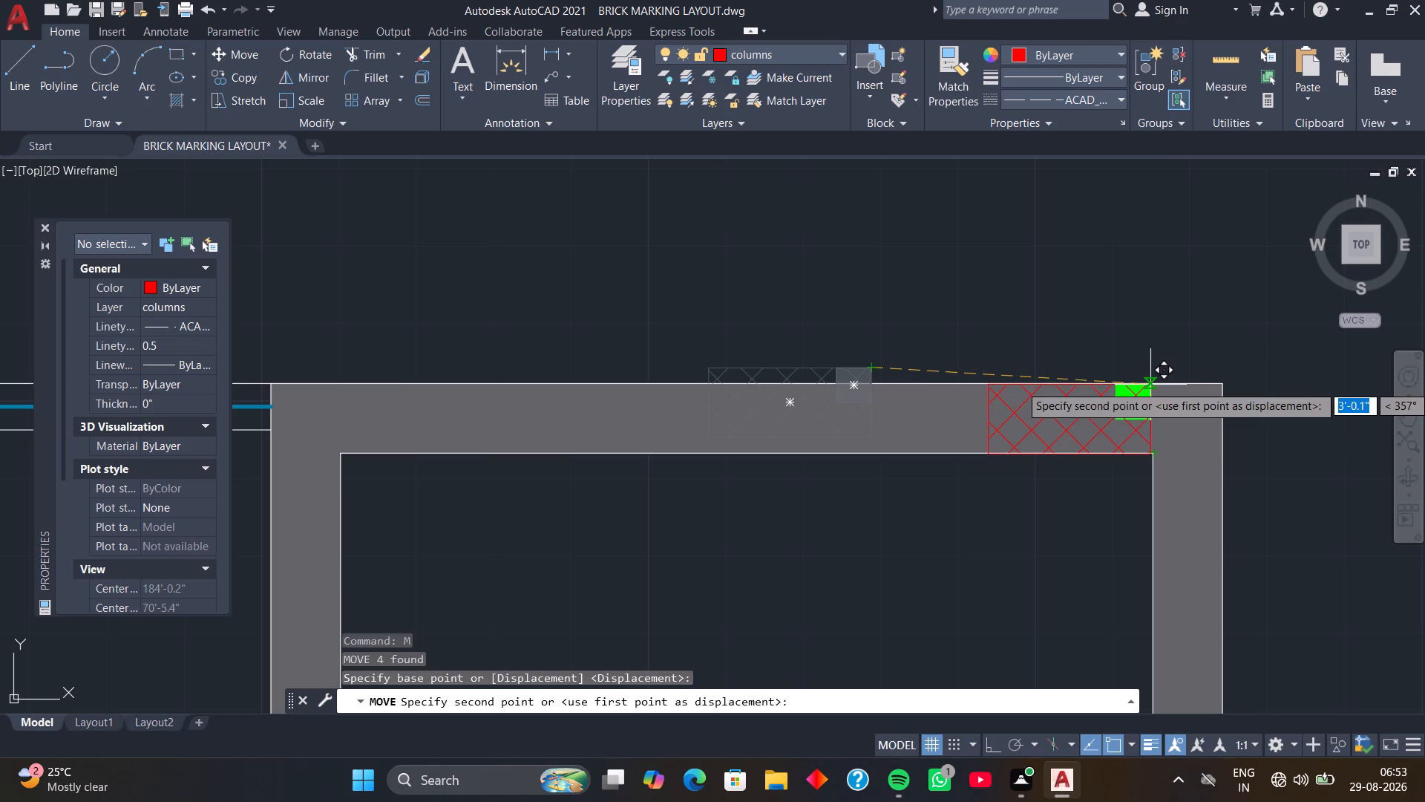
left_click(1150, 385)
Review the column positions across the floor plans, including the plan further south with its unplaced columns.
scroll(1078, 356, "down", 2)
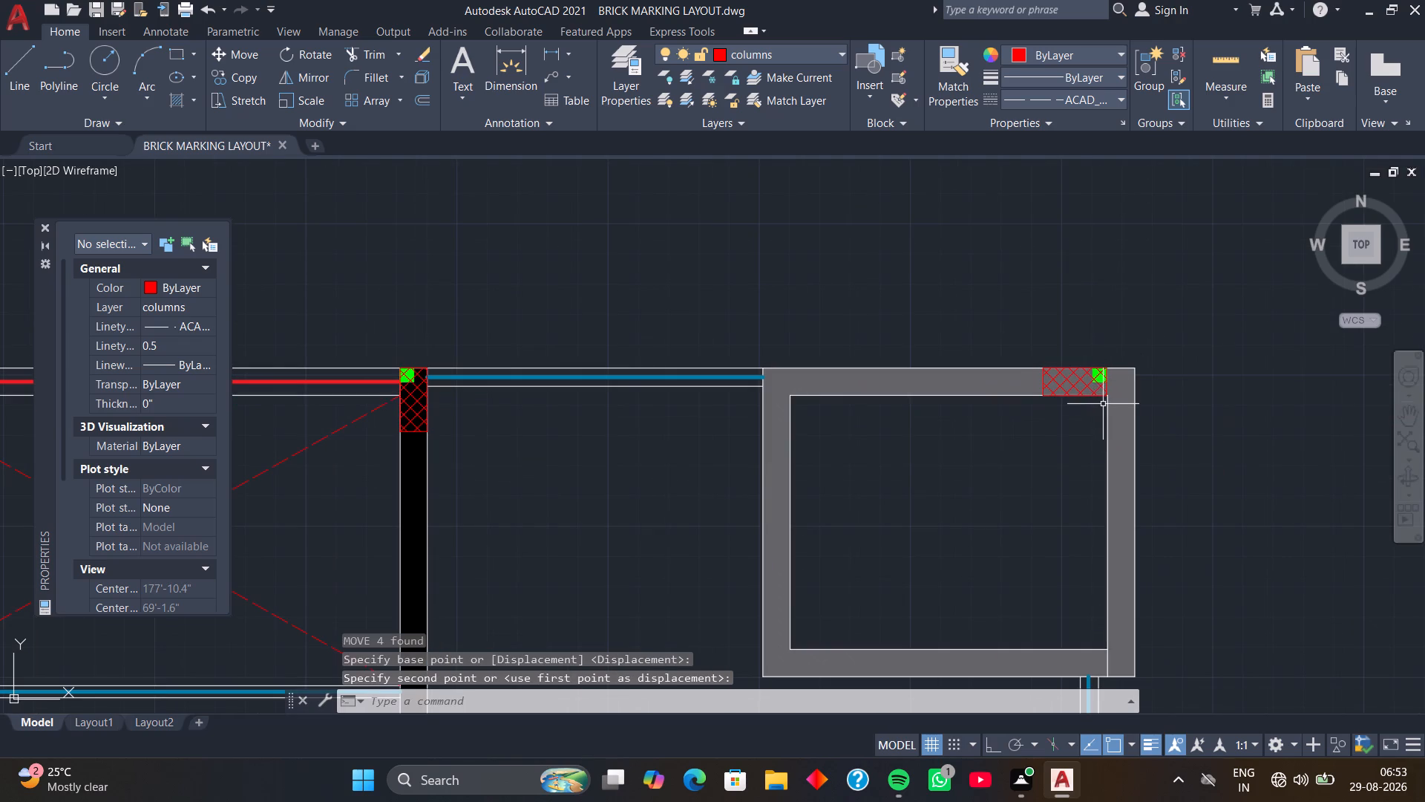
scroll(1076, 467, "down", 2)
middle_click_drag(1055, 489, 1078, 333)
scroll(865, 420, "down", 2)
middle_click_drag(886, 477, 894, 471)
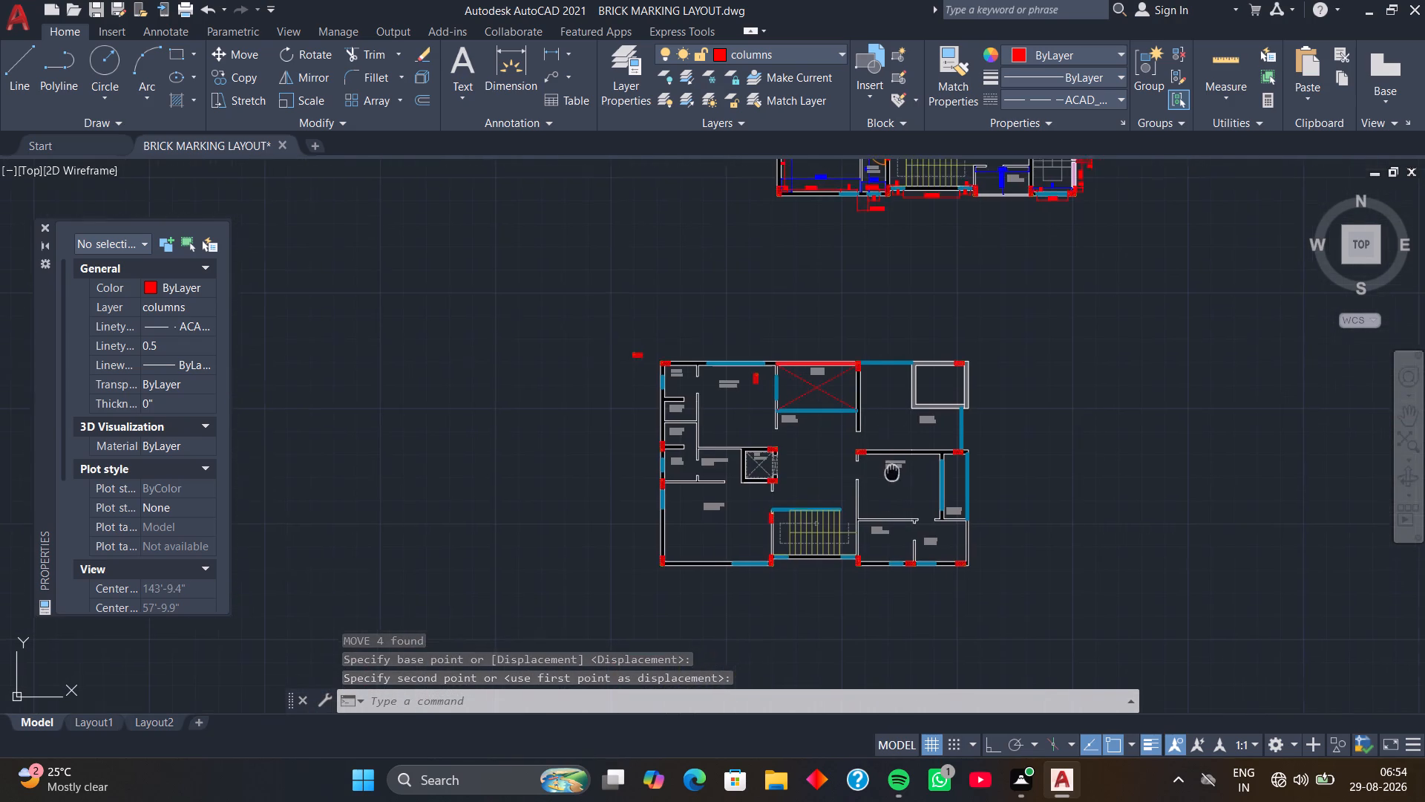
middle_click_drag(894, 471, 923, 418)
middle_click_drag(854, 426, 851, 364)
middle_click_drag(898, 567, 888, 427)
scroll(886, 435, "down", 1)
middle_click_drag(888, 489, 894, 414)
middle_click_drag(889, 505, 902, 463)
scroll(783, 443, "up", 1)
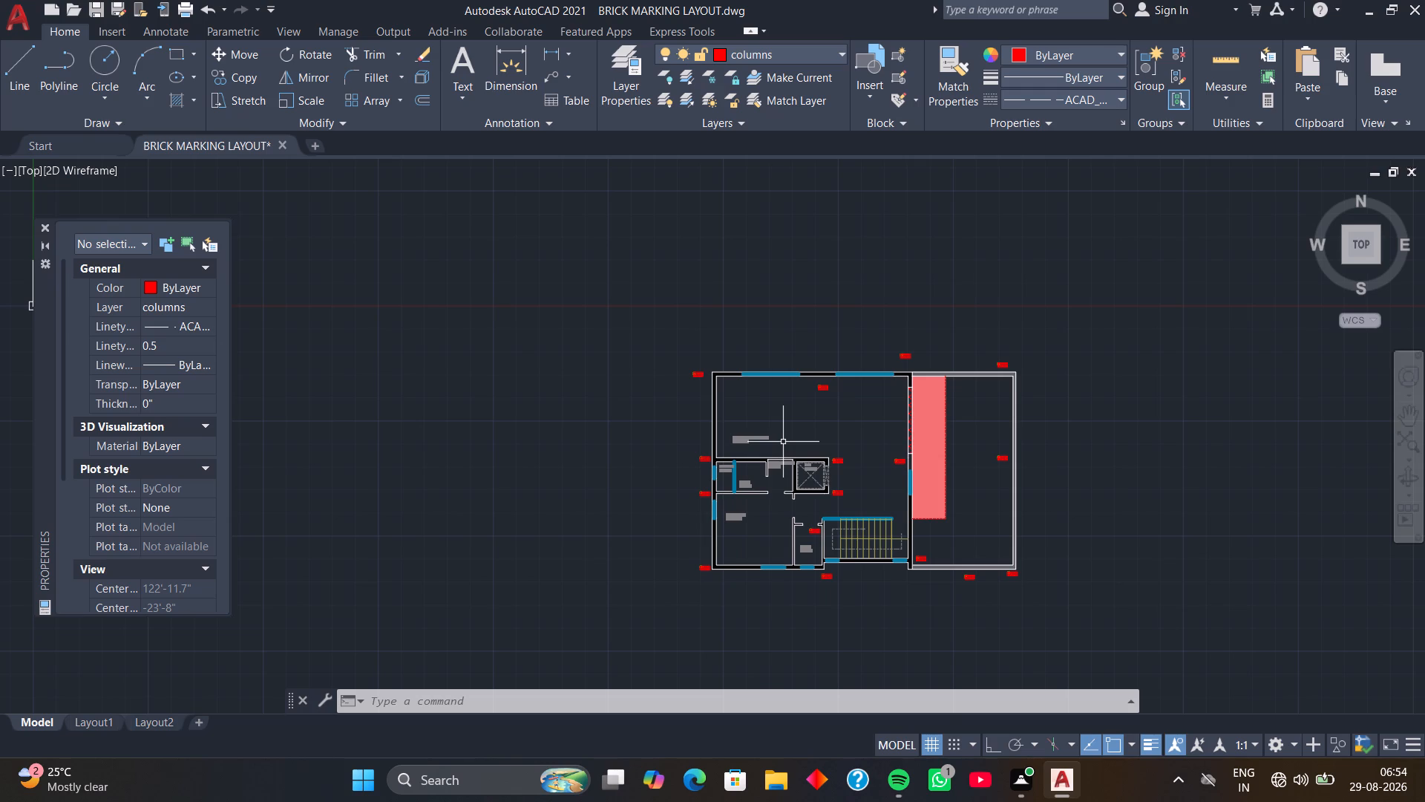
scroll(882, 278, "down", 2)
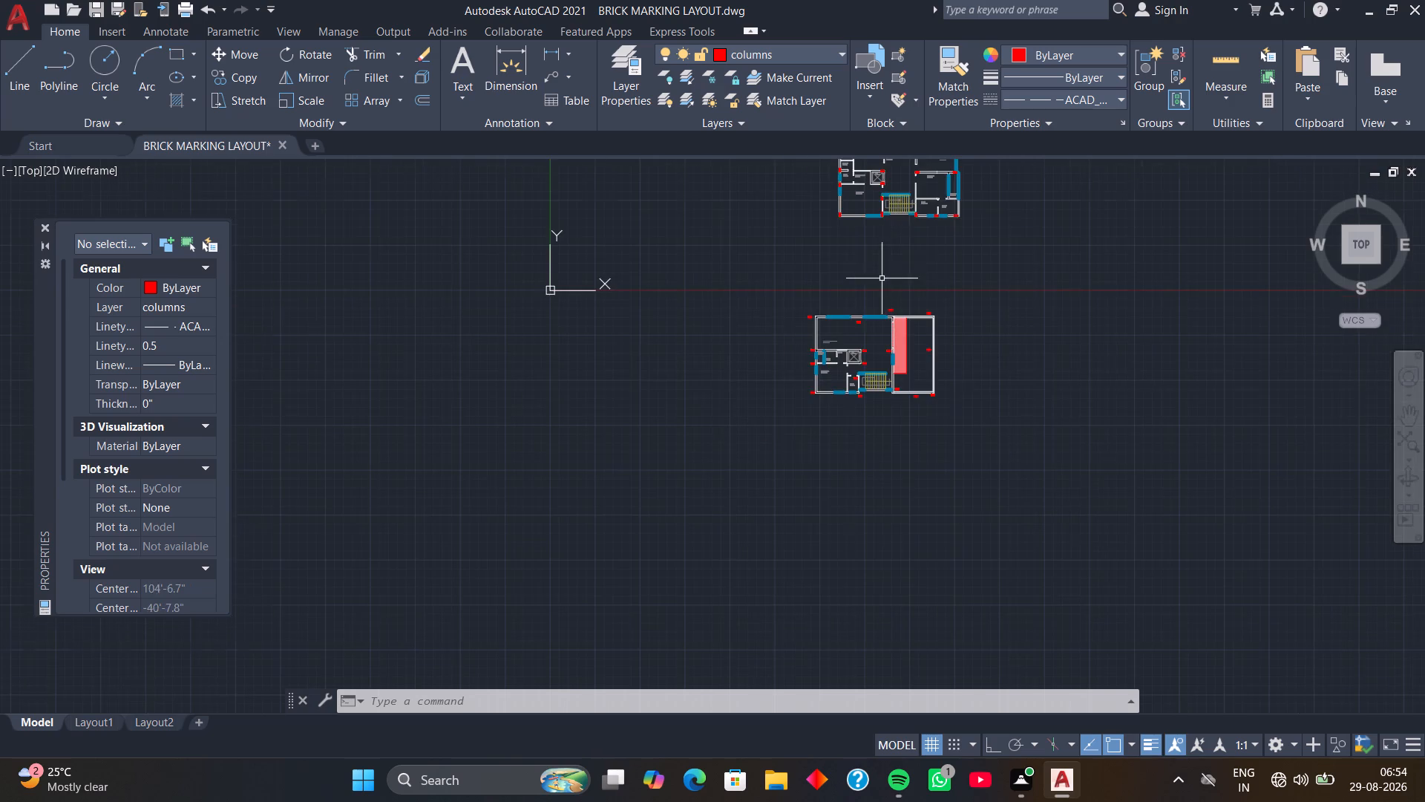
middle_click_drag(895, 244, 838, 471)
middle_click_drag(880, 380, 848, 460)
scroll(863, 436, "up", 2)
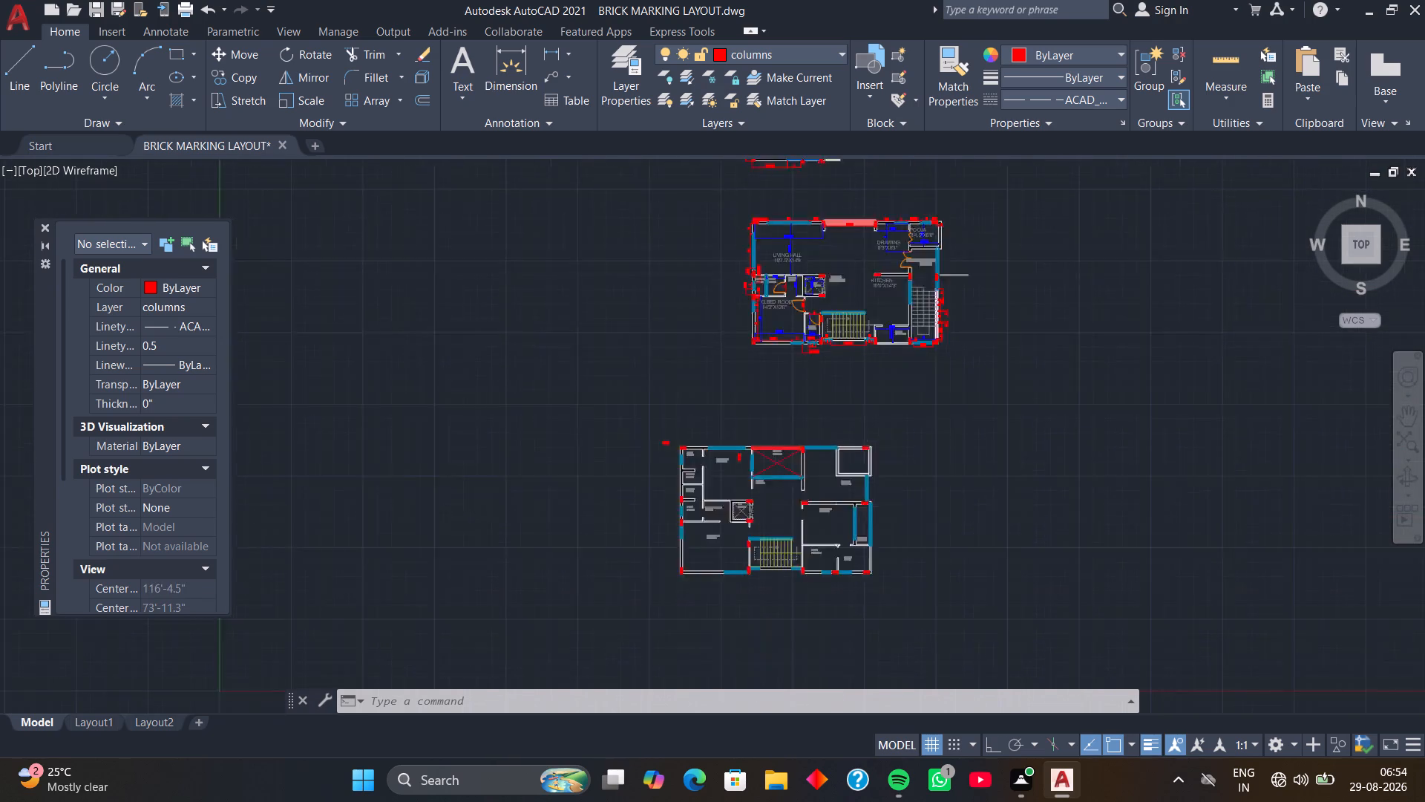
scroll(863, 436, "up", 2)
middle_click_drag(841, 520, 848, 469)
middle_click_drag(831, 476, 838, 472)
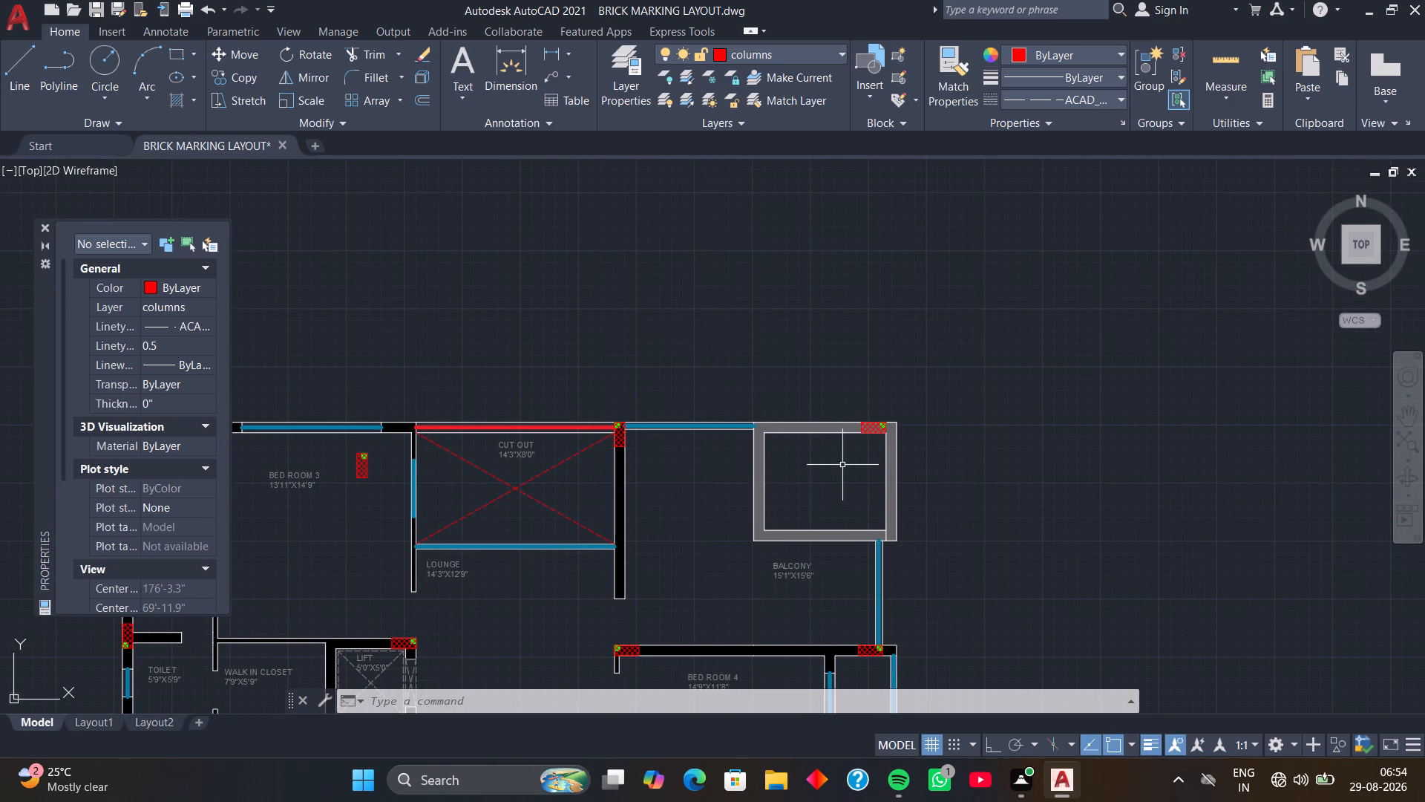
Fill the interior of the grey-walled square north of the balcony with a solid hatch in colour 39,118,187.
key("h")
key("space")
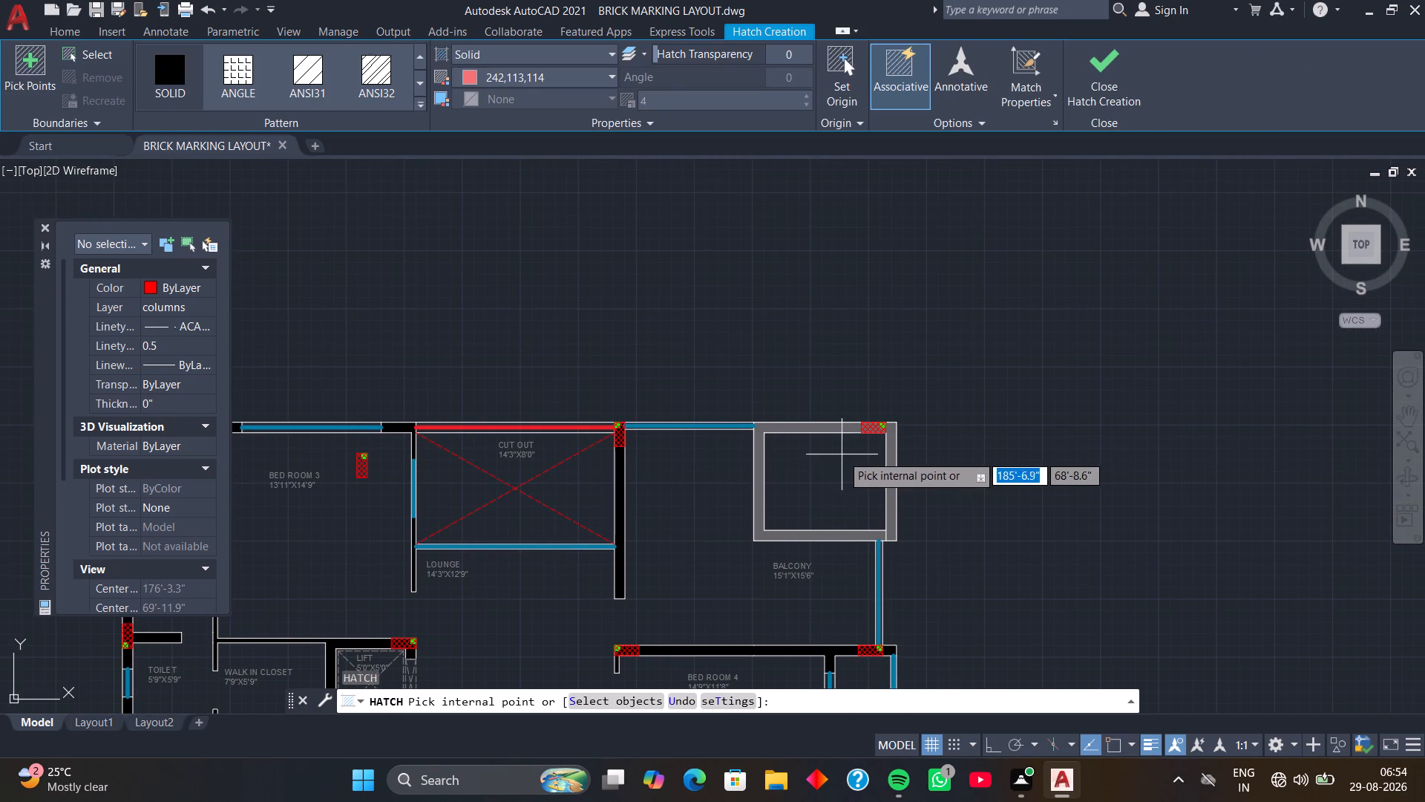
left_click(607, 74)
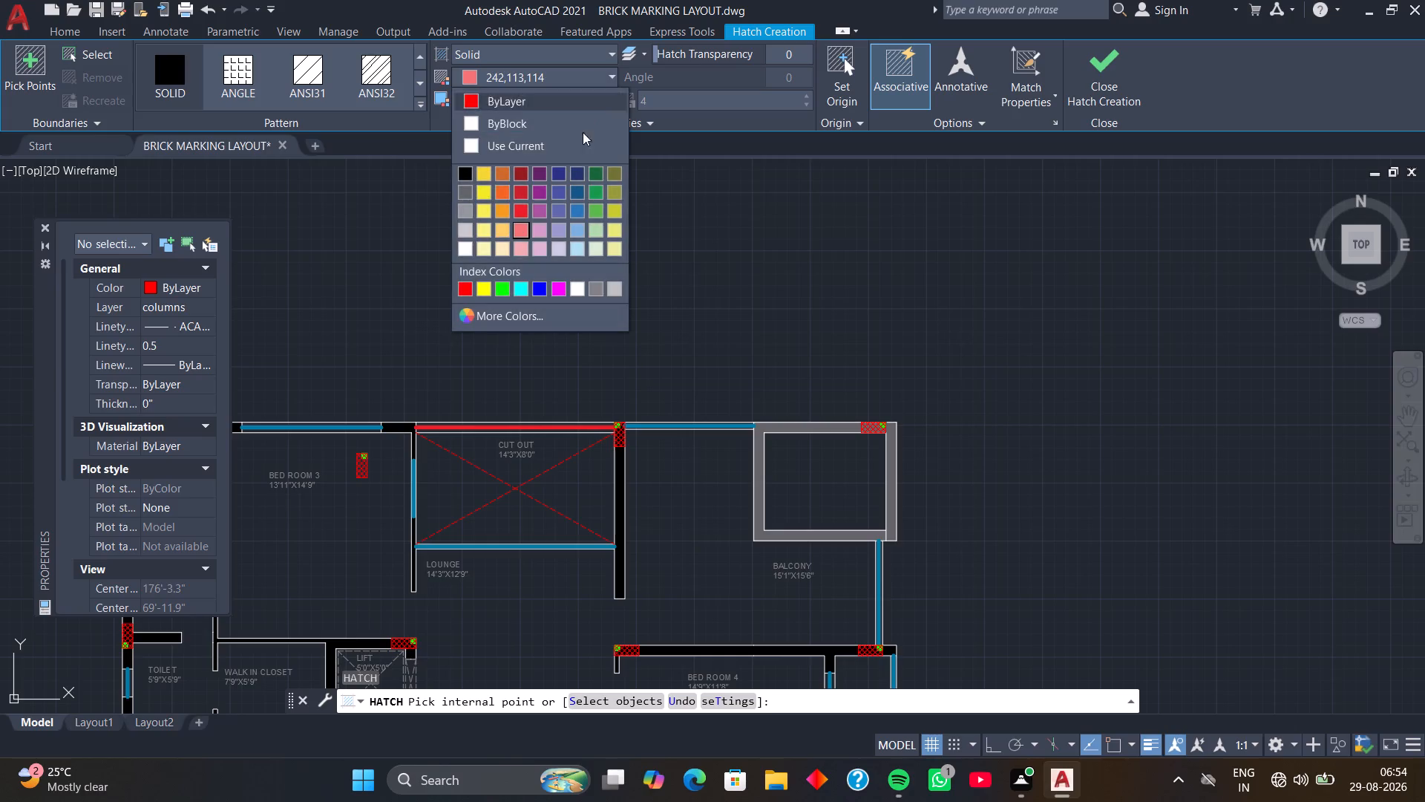
left_click(560, 209)
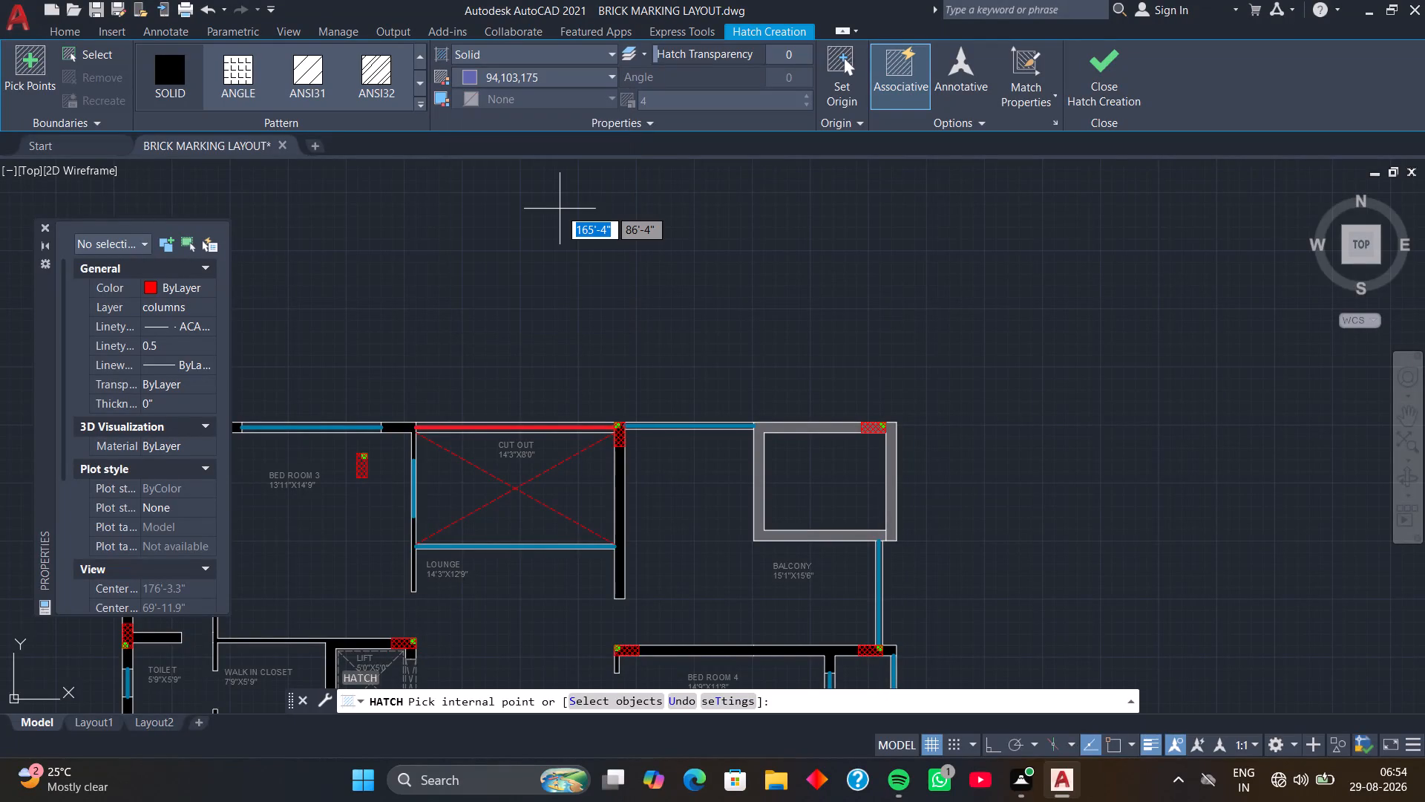
left_click(794, 467)
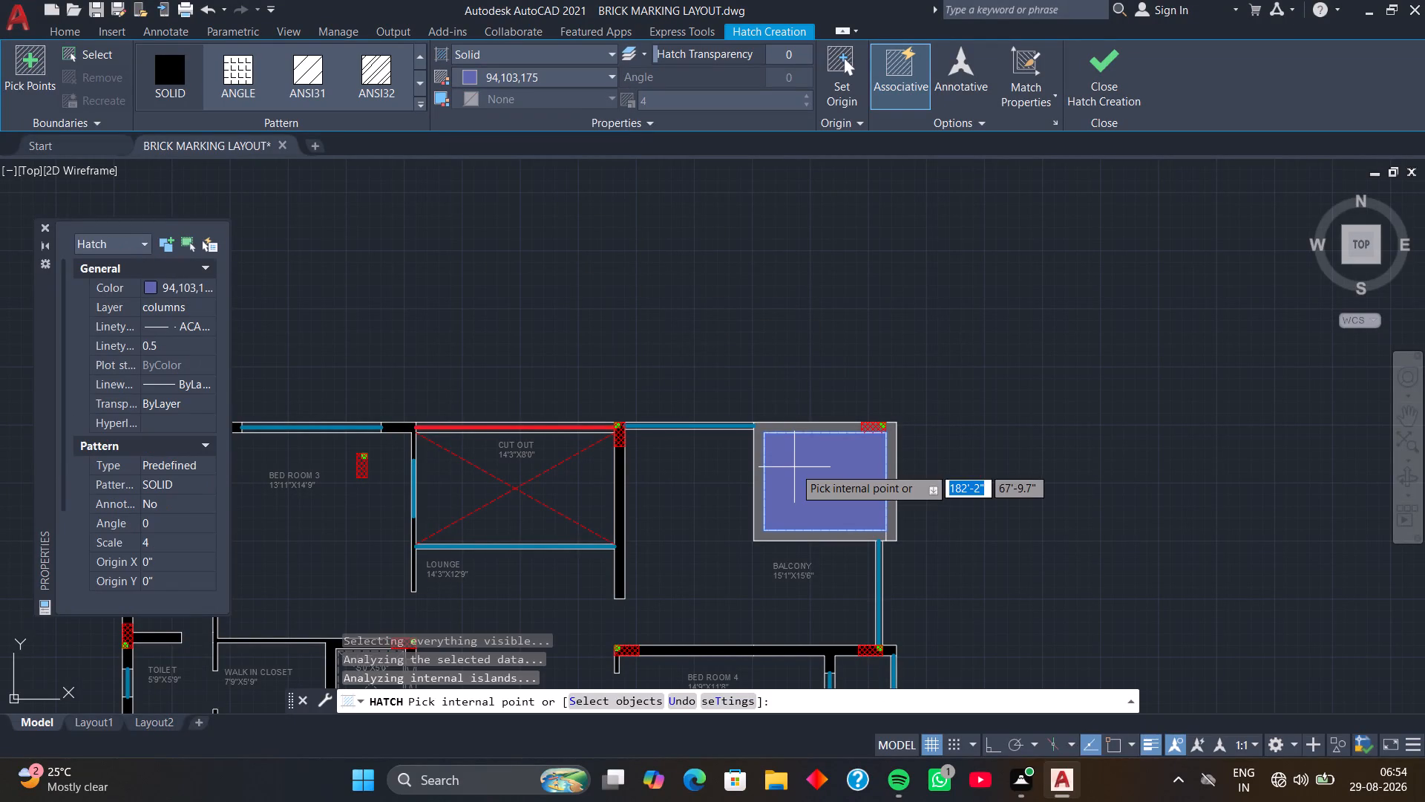
left_click(609, 71)
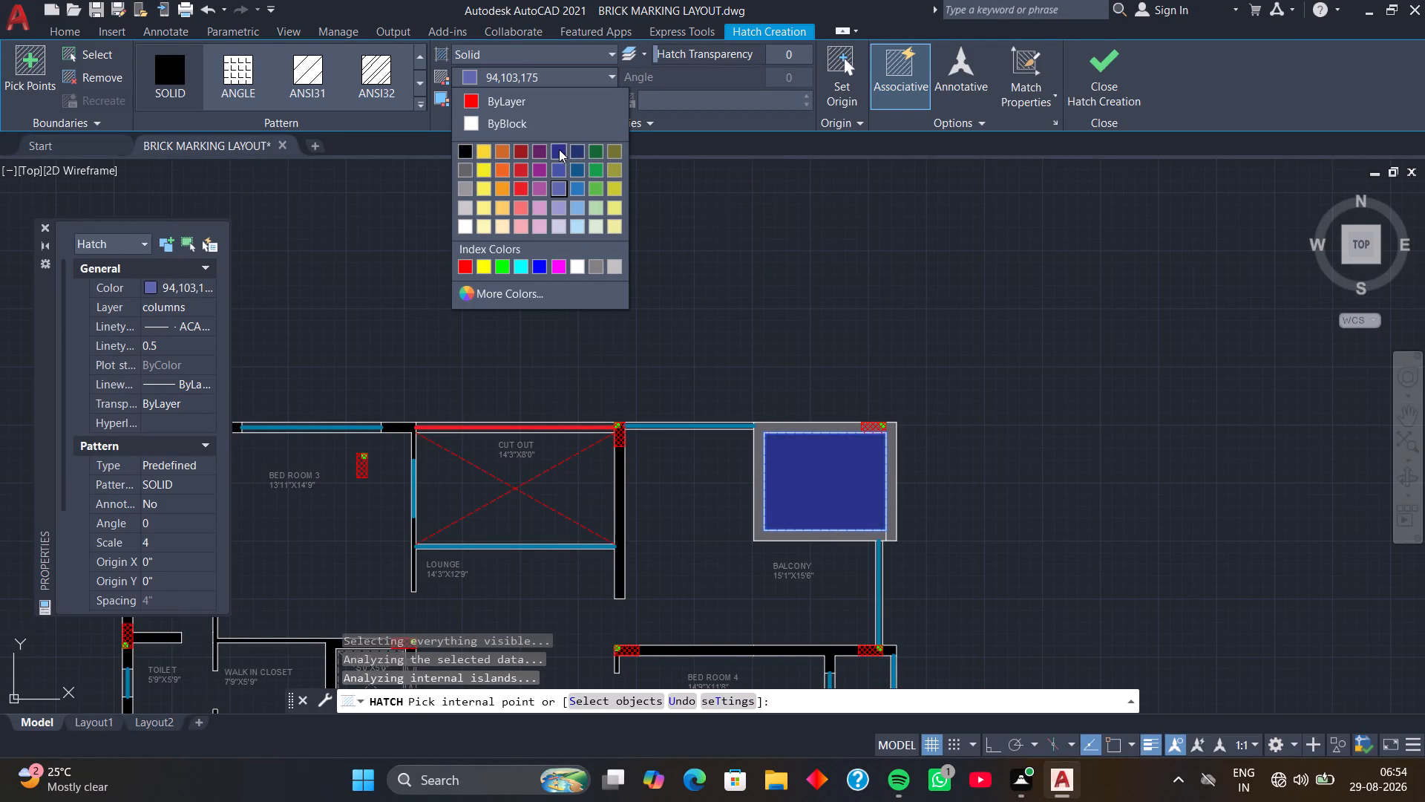
left_click(579, 194)
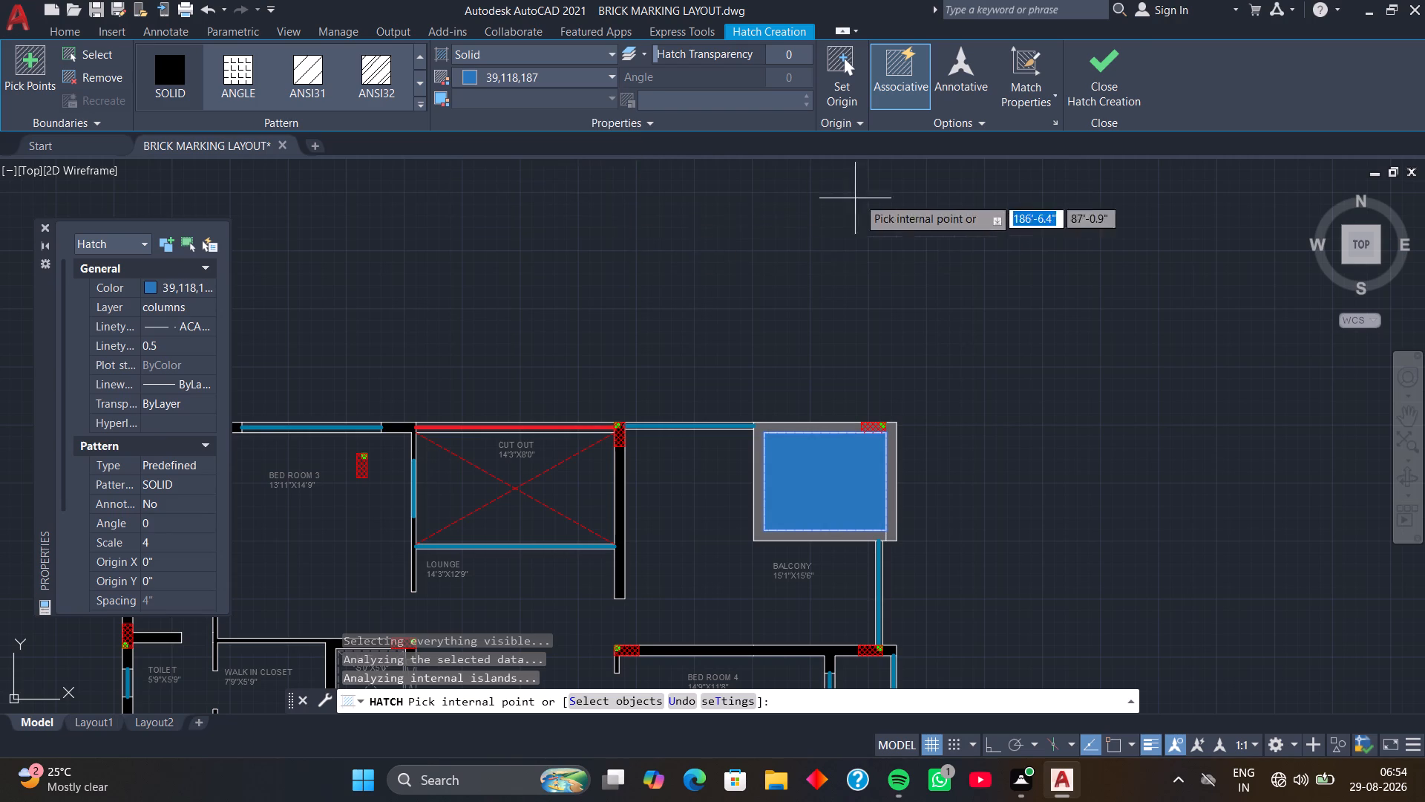
left_click(1104, 77)
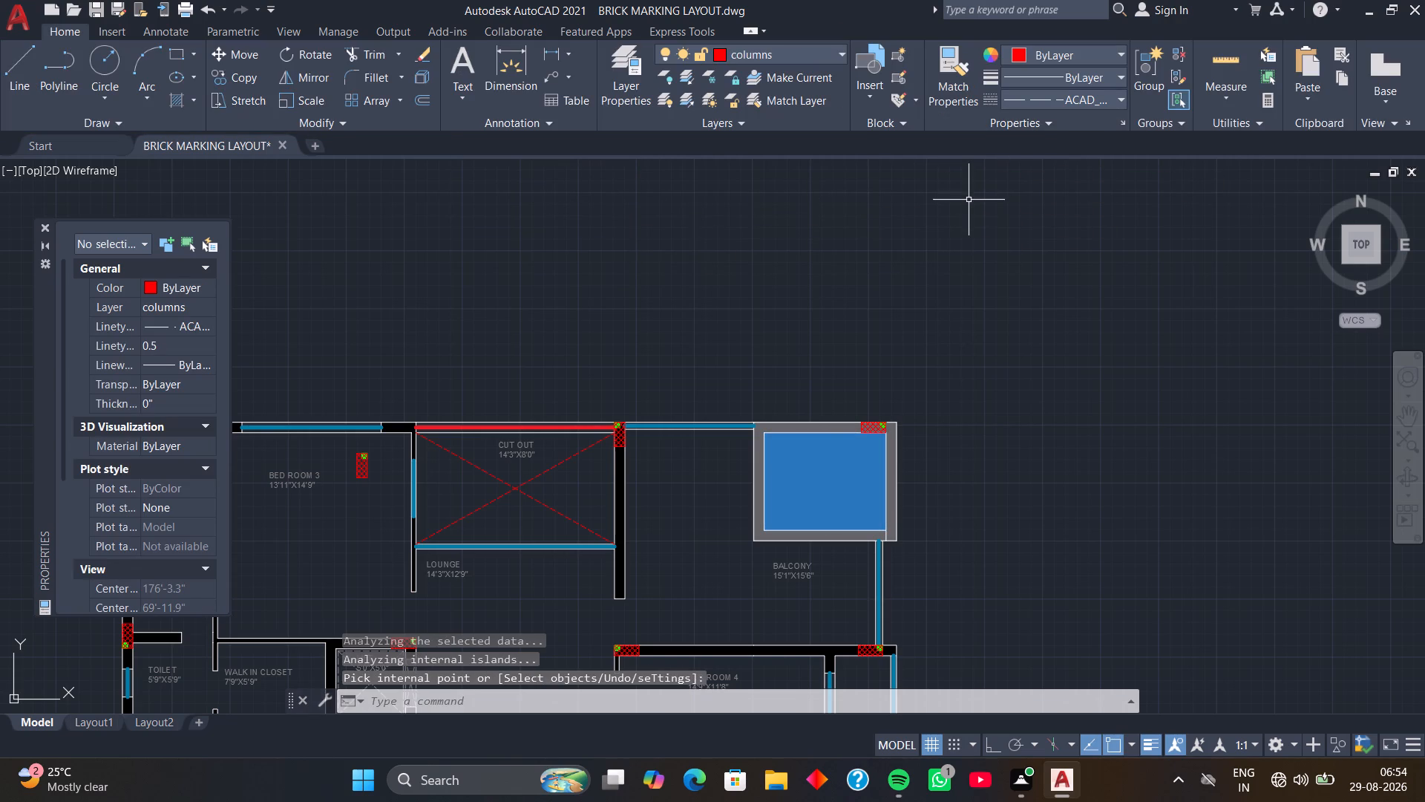
In the plan further south, move the flat column outside the multipurpose room by its north-west corner onto the room's outer north-west wall corner.
scroll(960, 226, "down", 2)
middle_click_drag(874, 394, 851, 291)
middle_click_drag(831, 467, 836, 382)
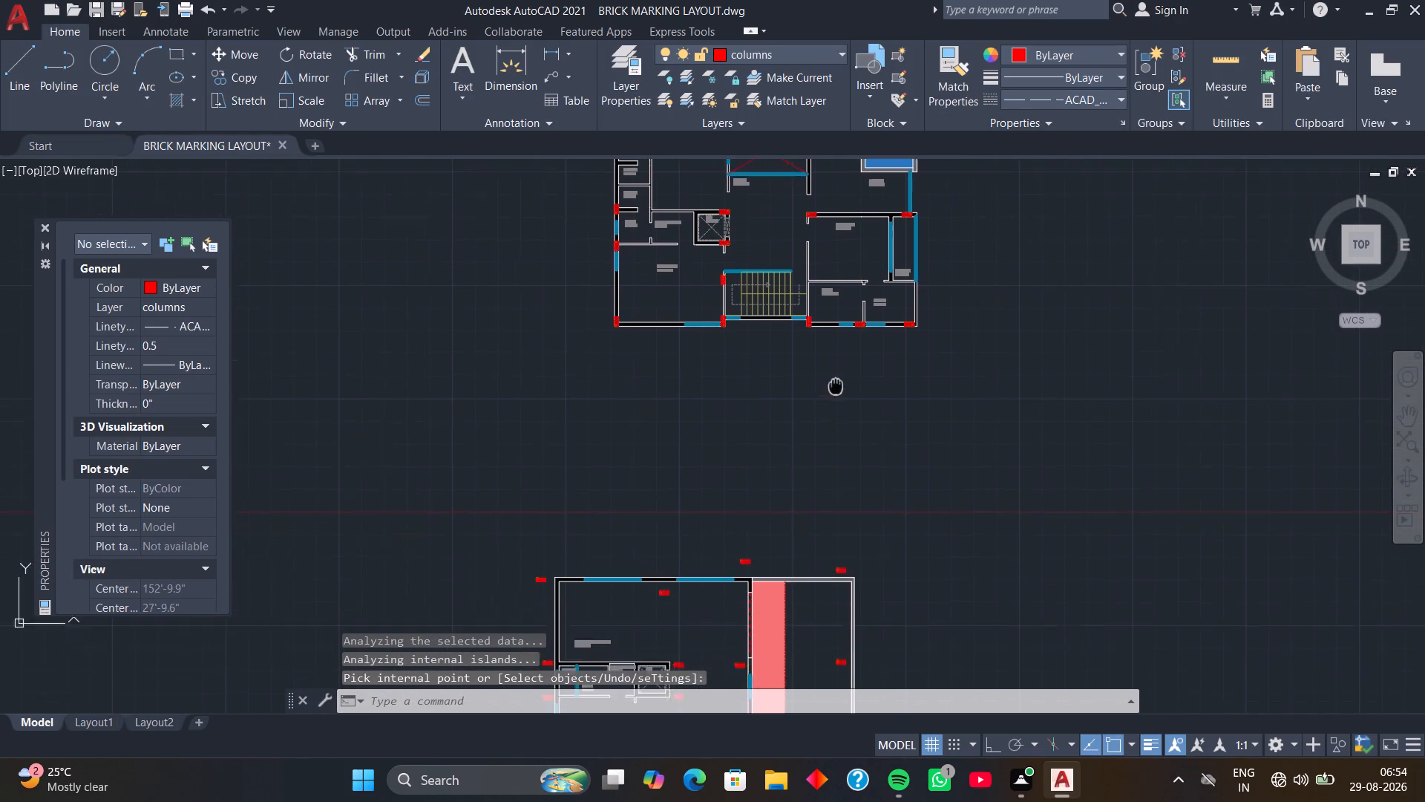
middle_click_drag(836, 382, 835, 354)
middle_click_drag(843, 493, 860, 370)
middle_click_drag(730, 447, 793, 431)
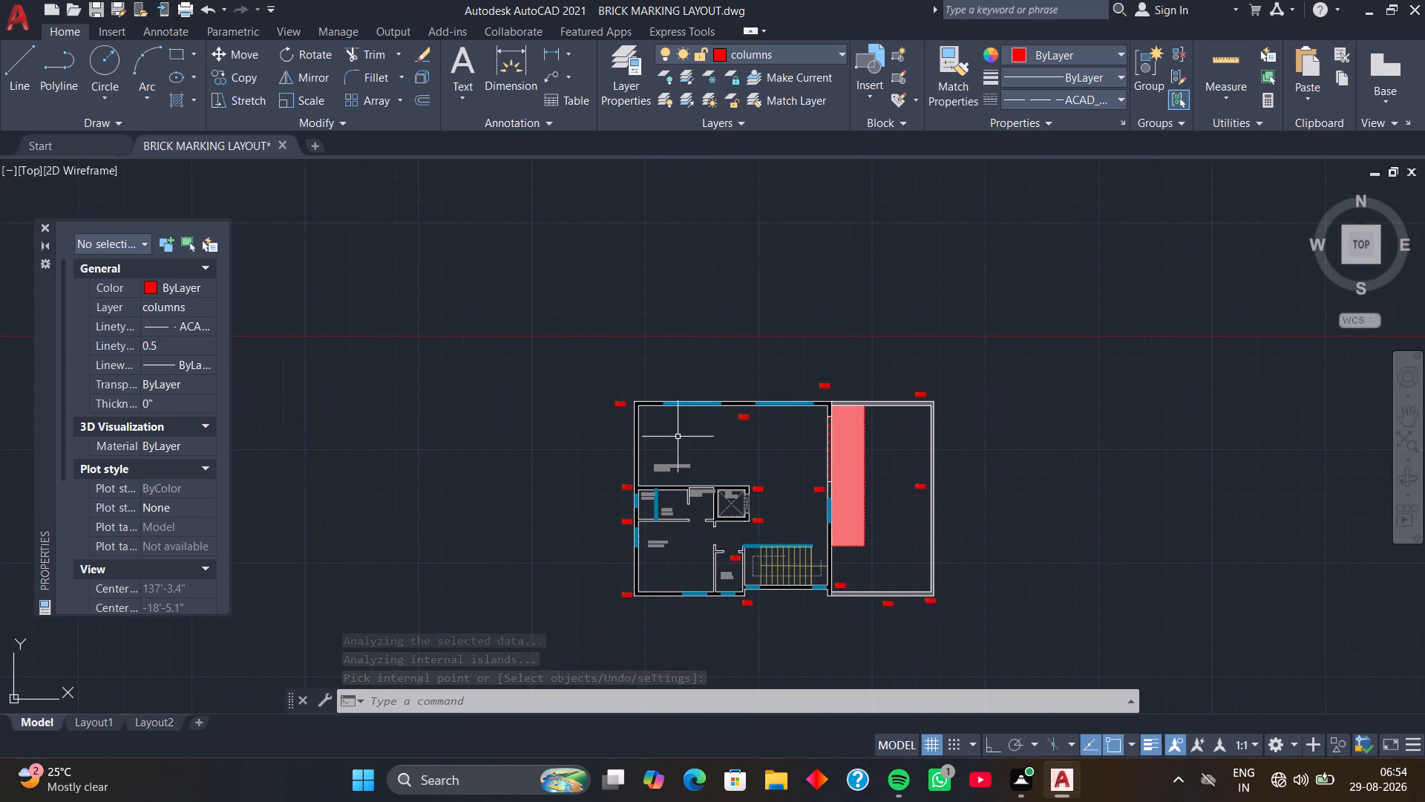
middle_click_drag(750, 423, 770, 419)
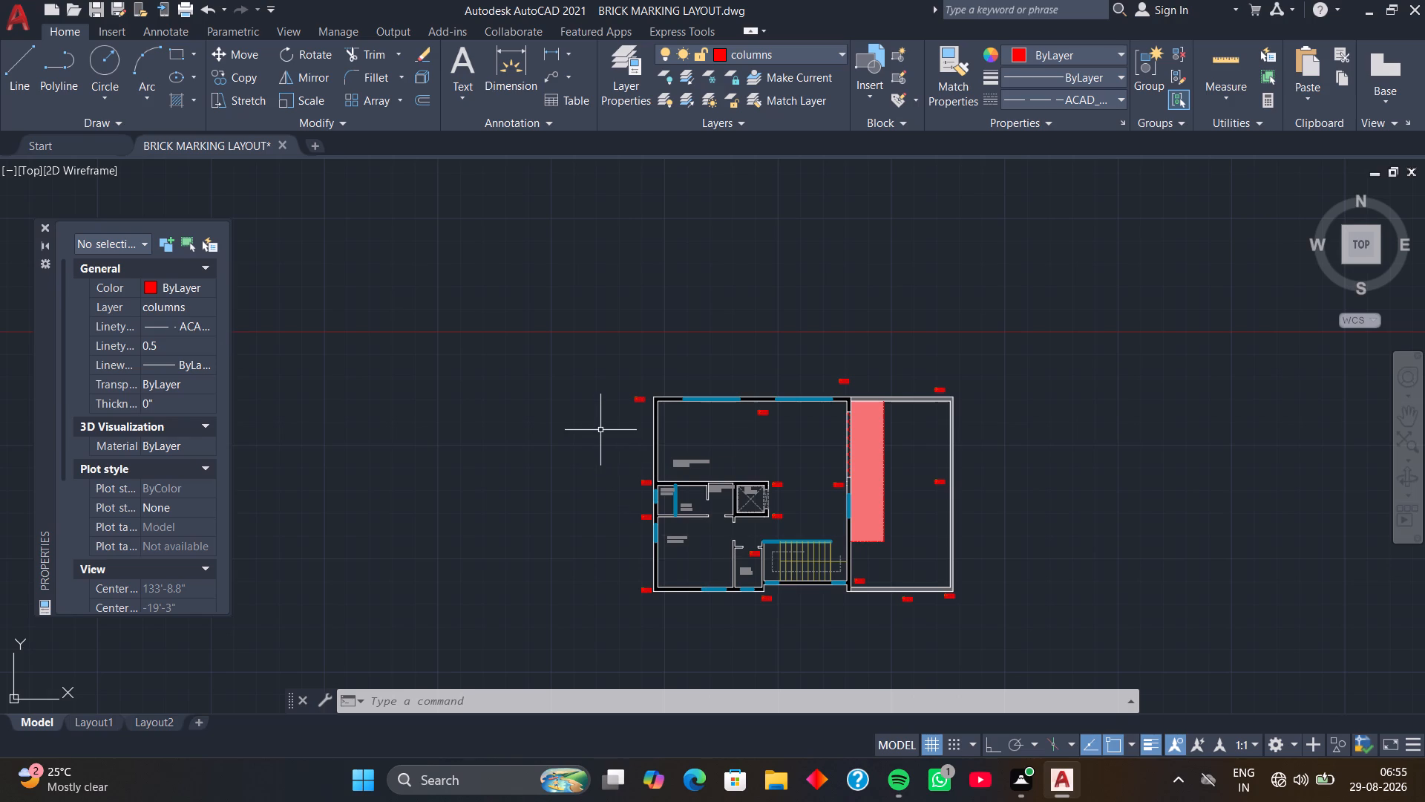
scroll(600, 428, "up", 4)
middle_click_drag(638, 337, 594, 443)
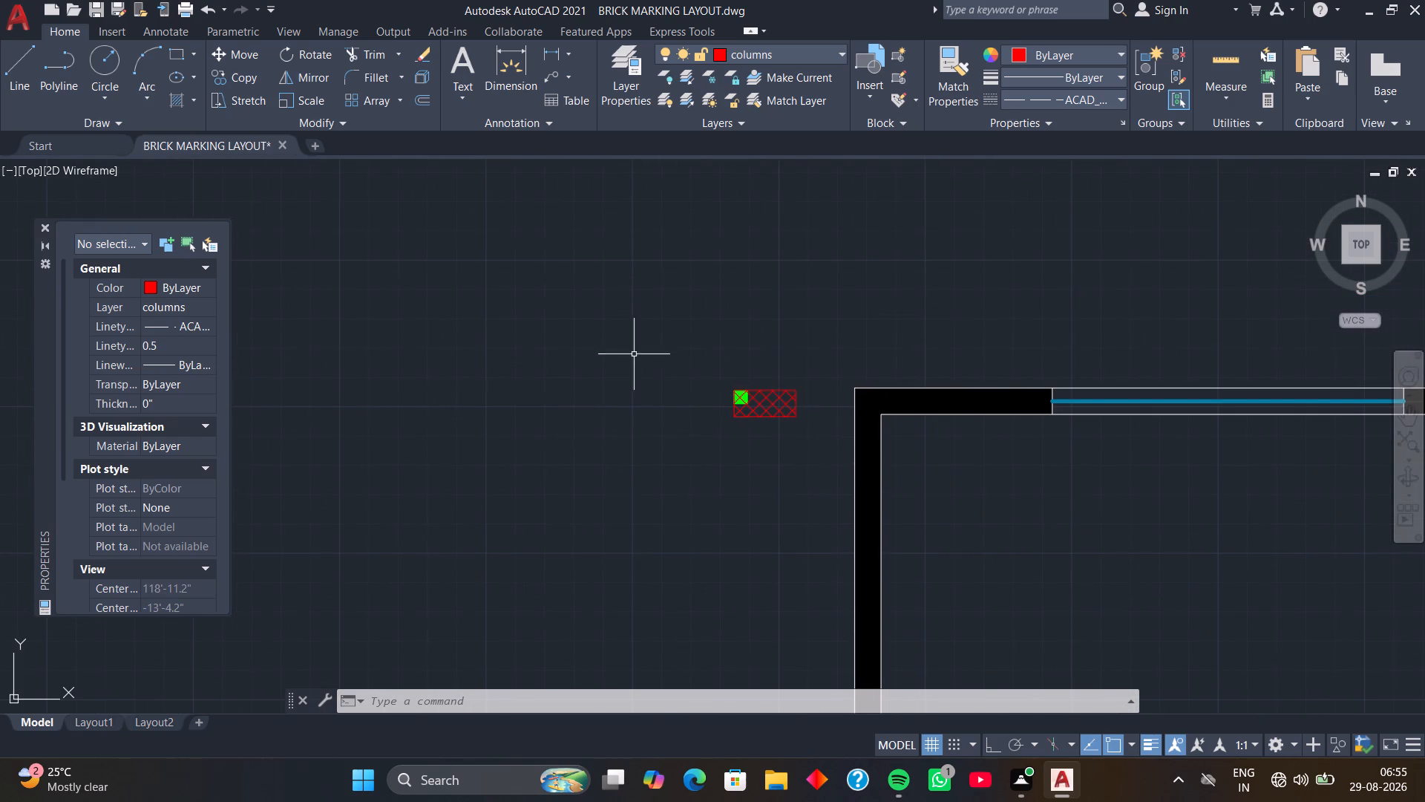
left_click(664, 342)
left_click(822, 466)
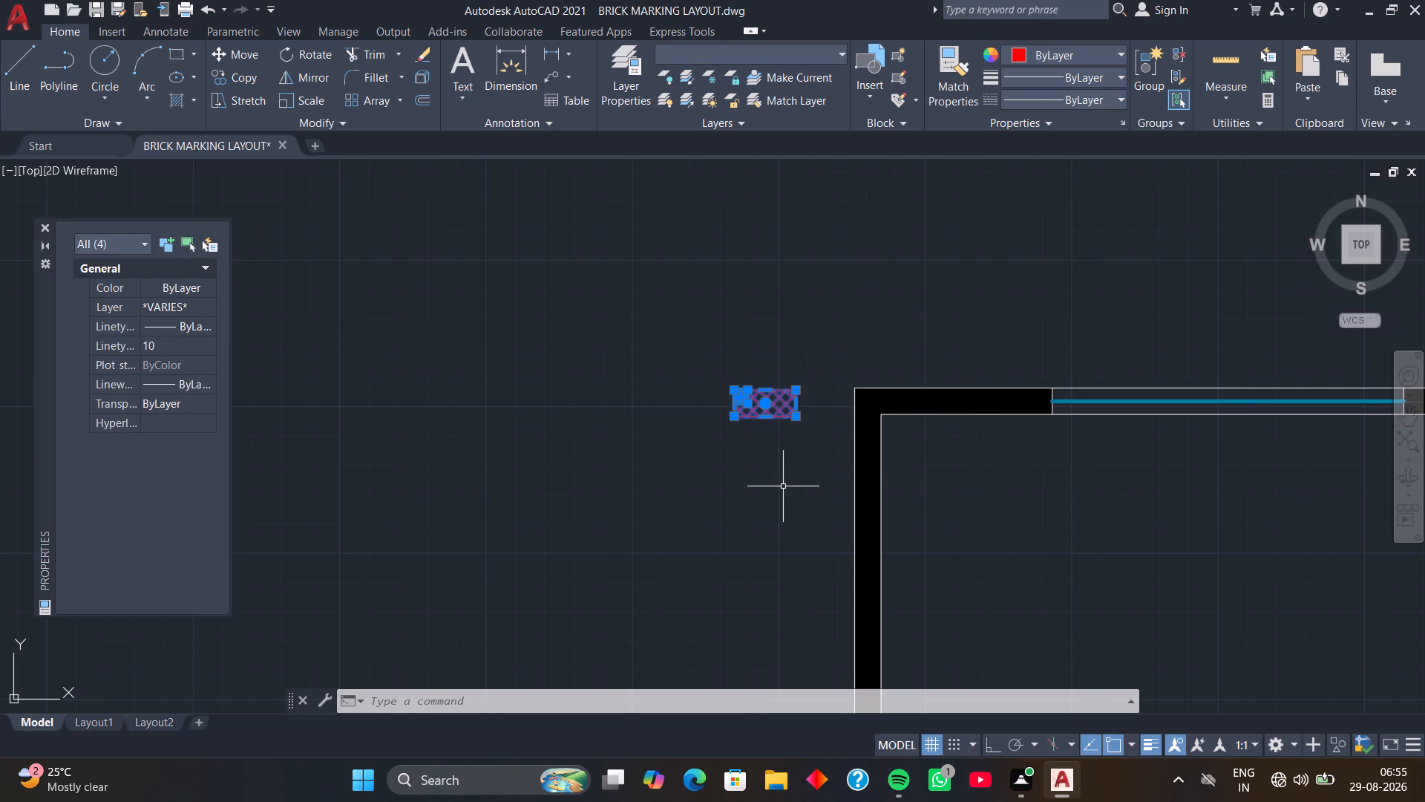
type("M")
key("space")
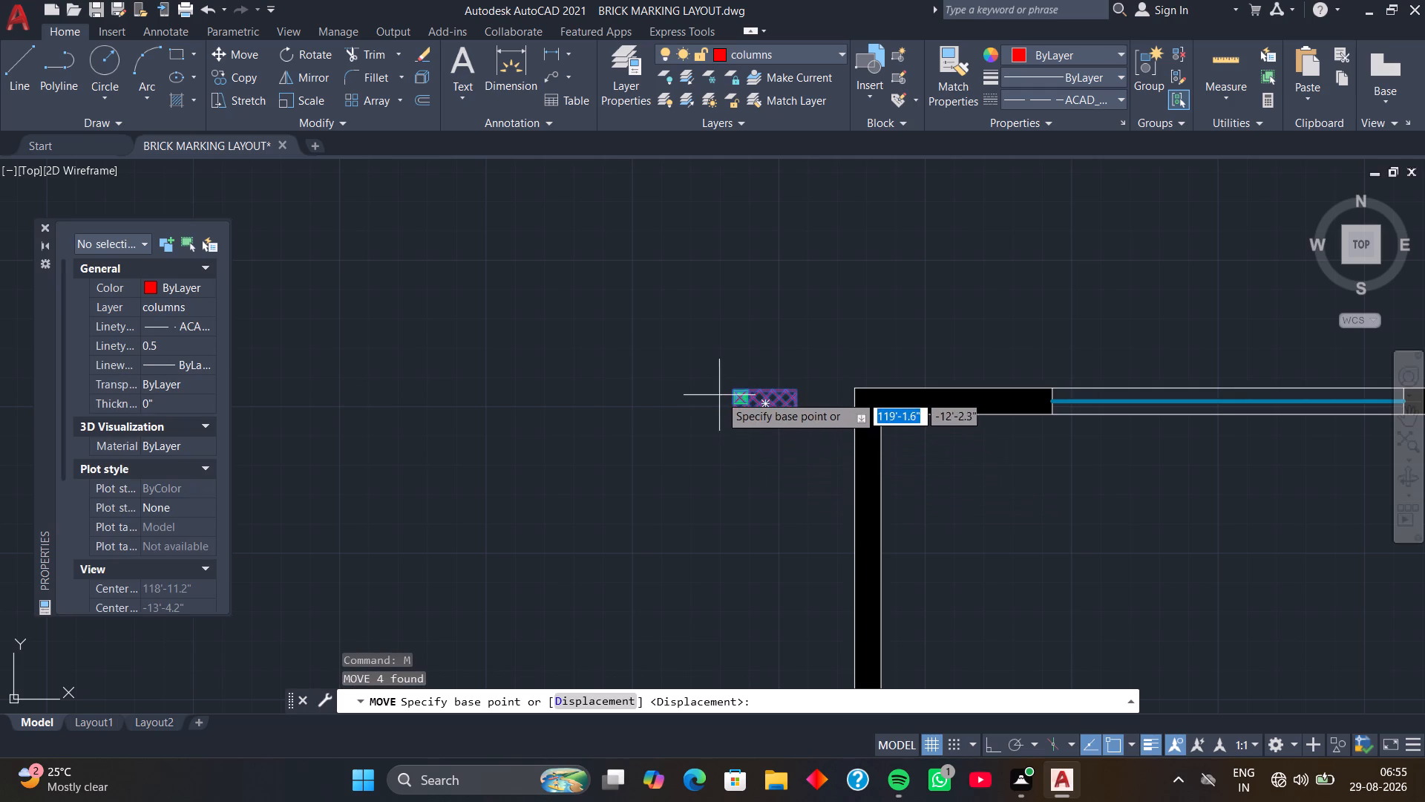
left_click(734, 389)
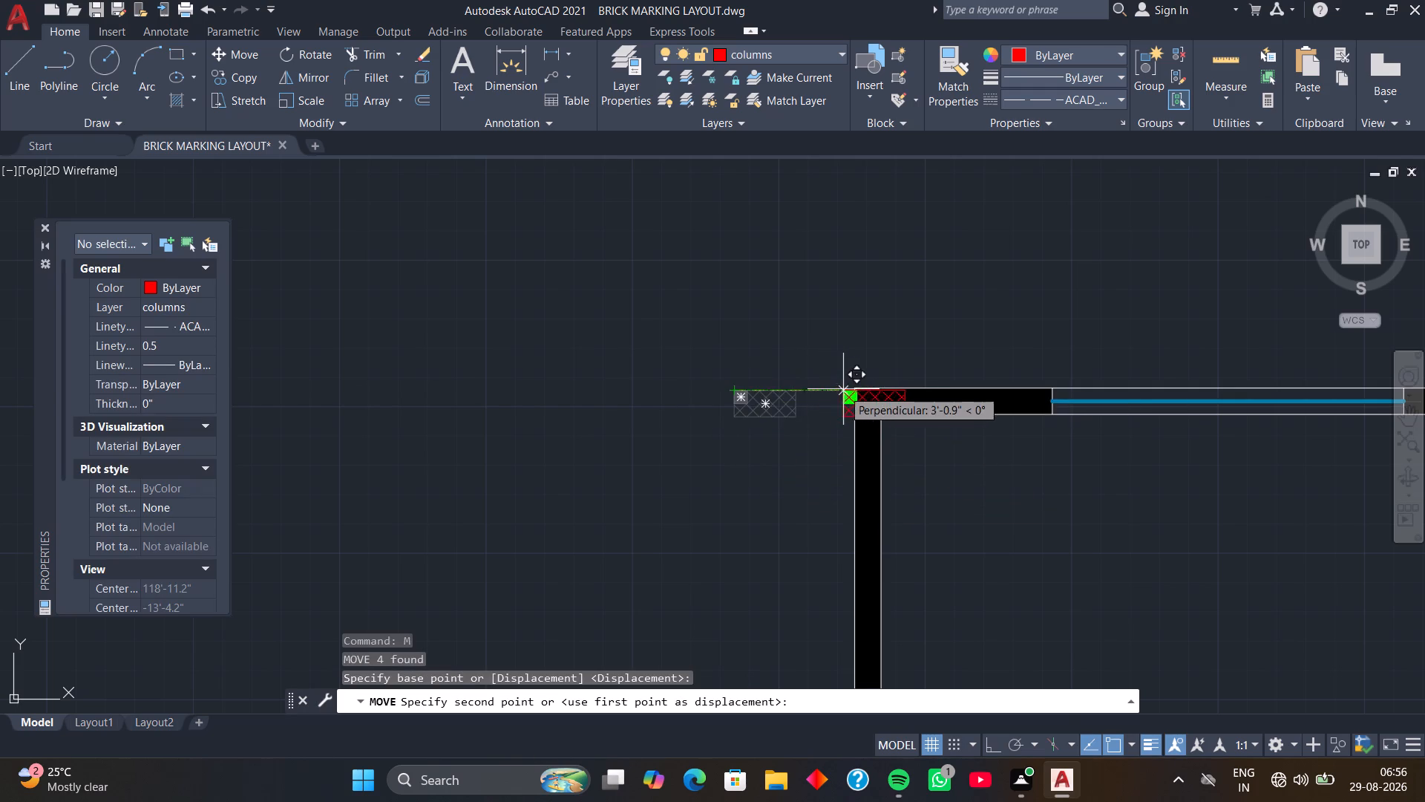
scroll(843, 389, "up", 2)
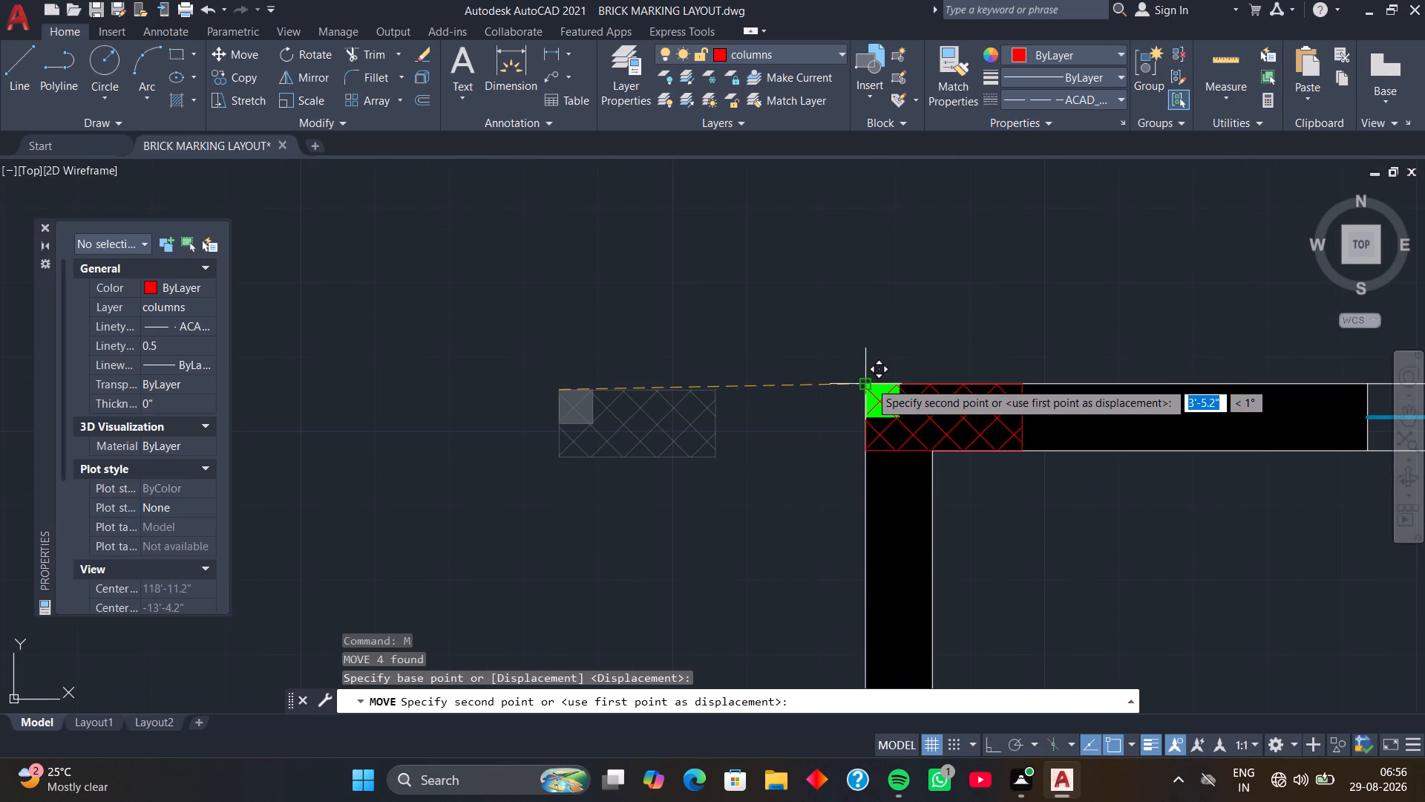
left_click(870, 382)
Rotate the flat column west of the shower 90° about its north-west corner so it stands upright.
scroll(823, 432, "down", 3)
middle_click_drag(795, 500, 766, 339)
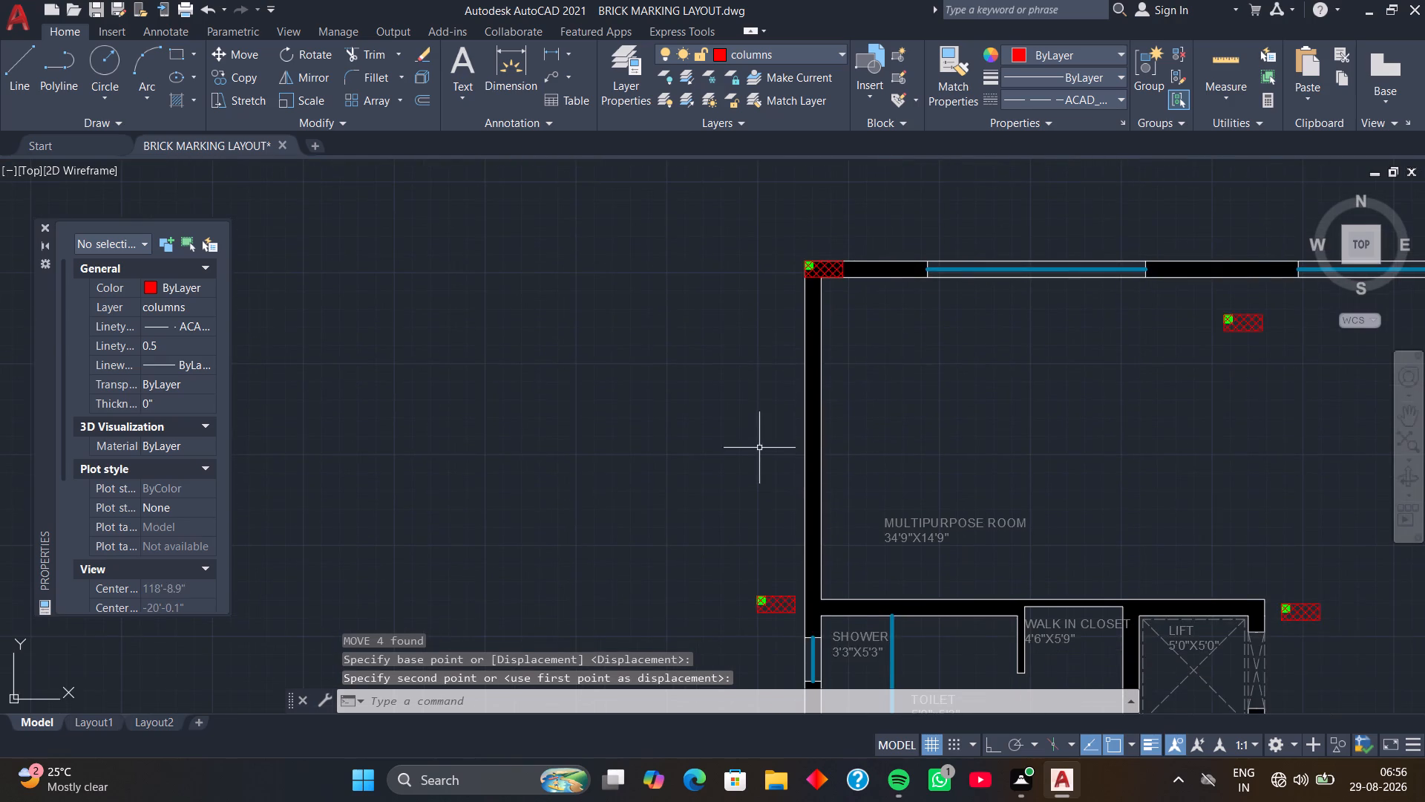
scroll(759, 451, "down", 1)
middle_click_drag(759, 493, 744, 405)
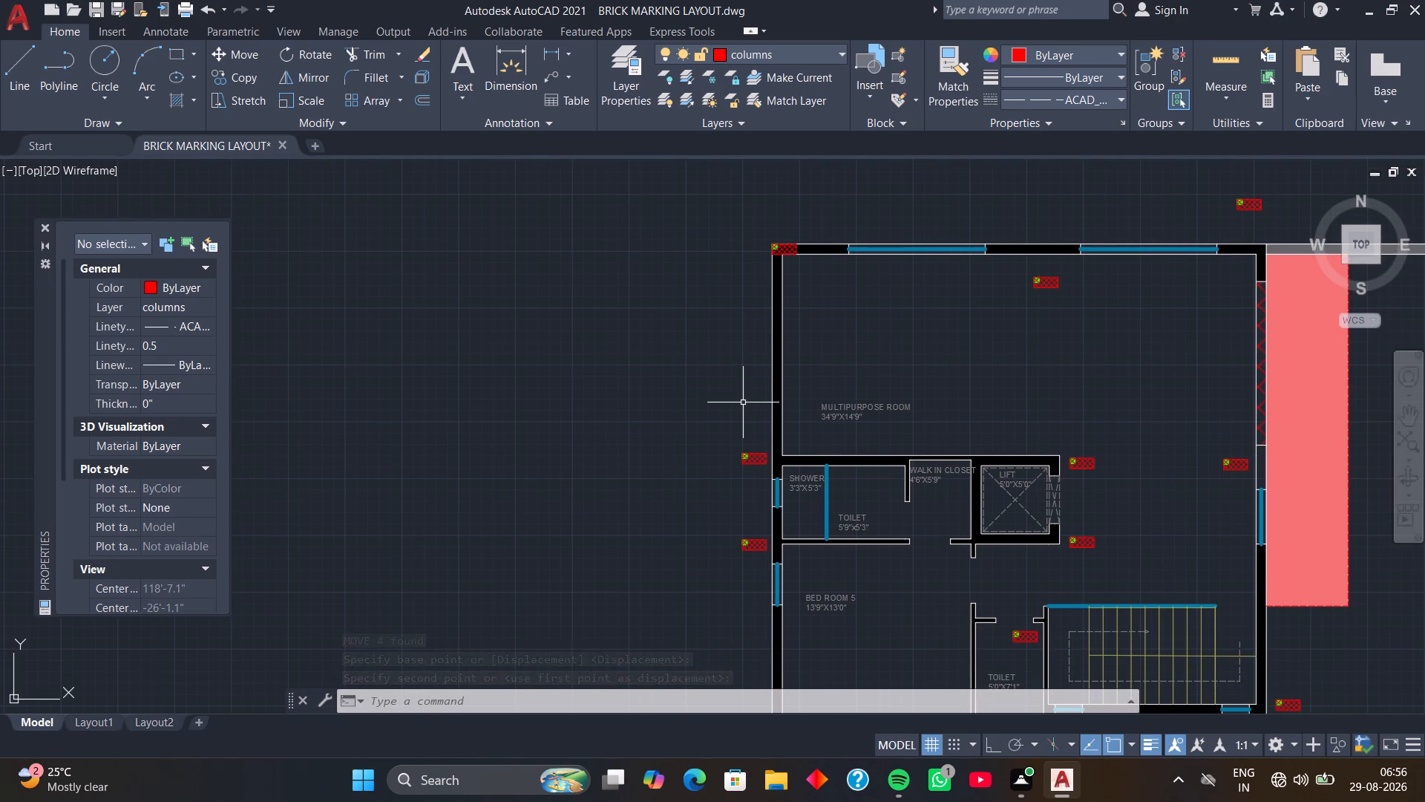
left_click(724, 446)
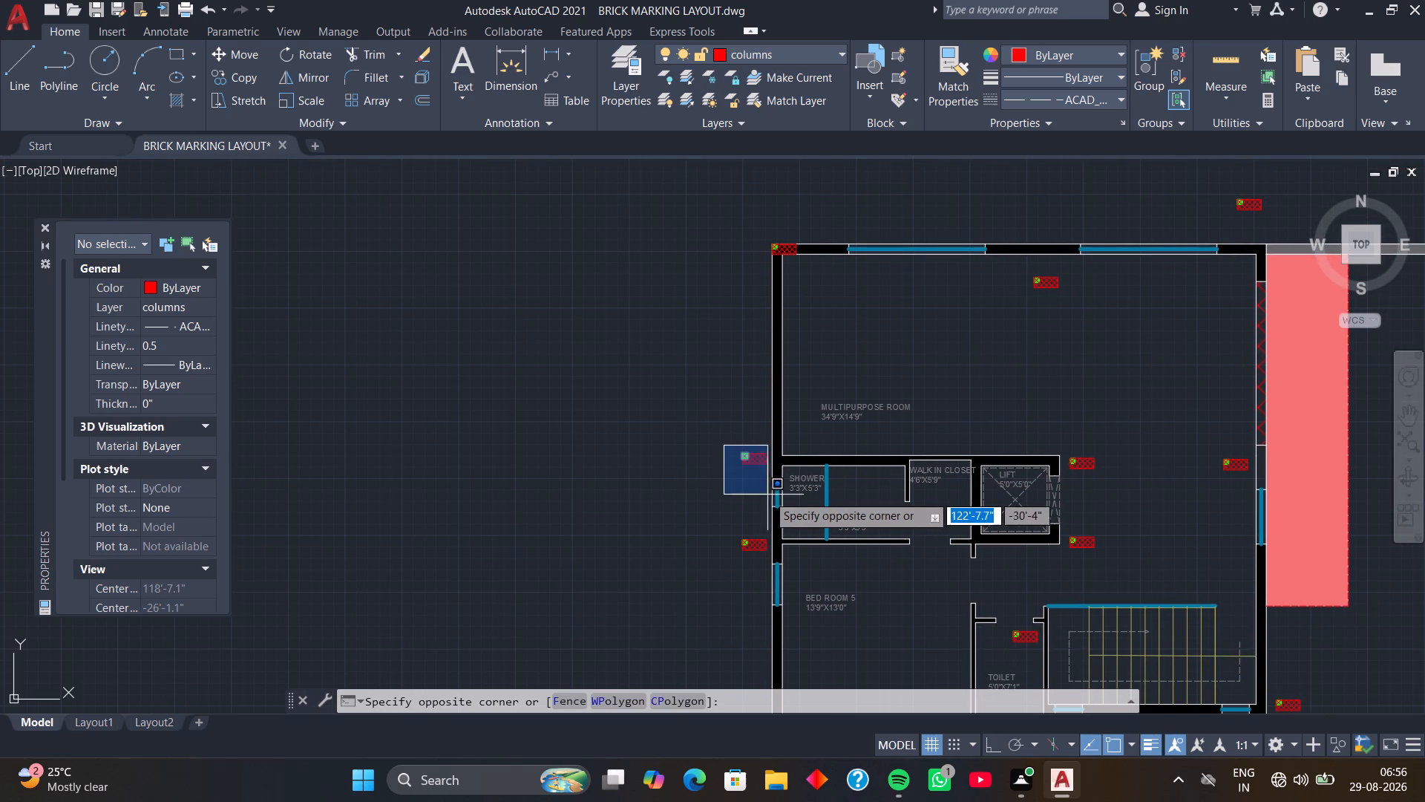
left_click(774, 475)
scroll(759, 487, "up", 2)
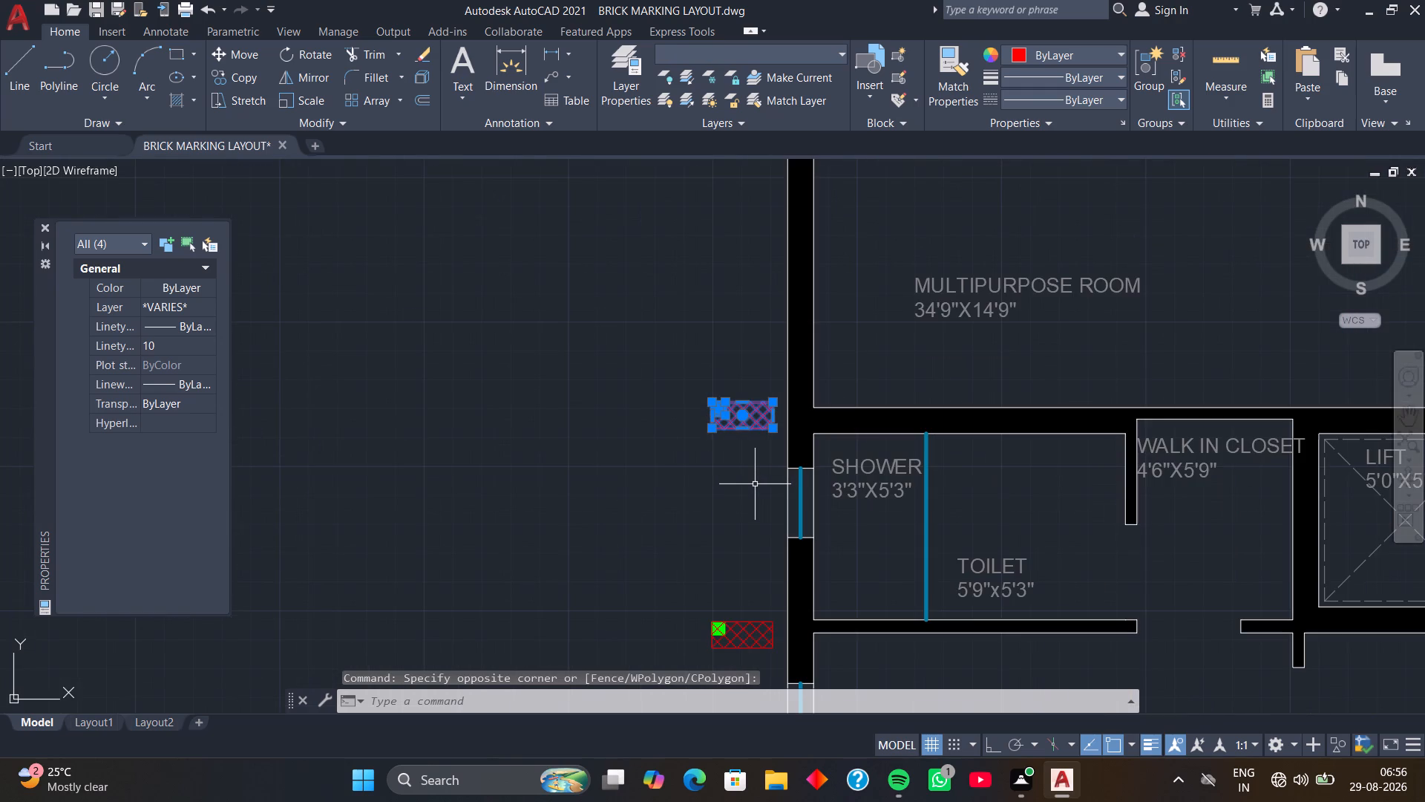
type("RO")
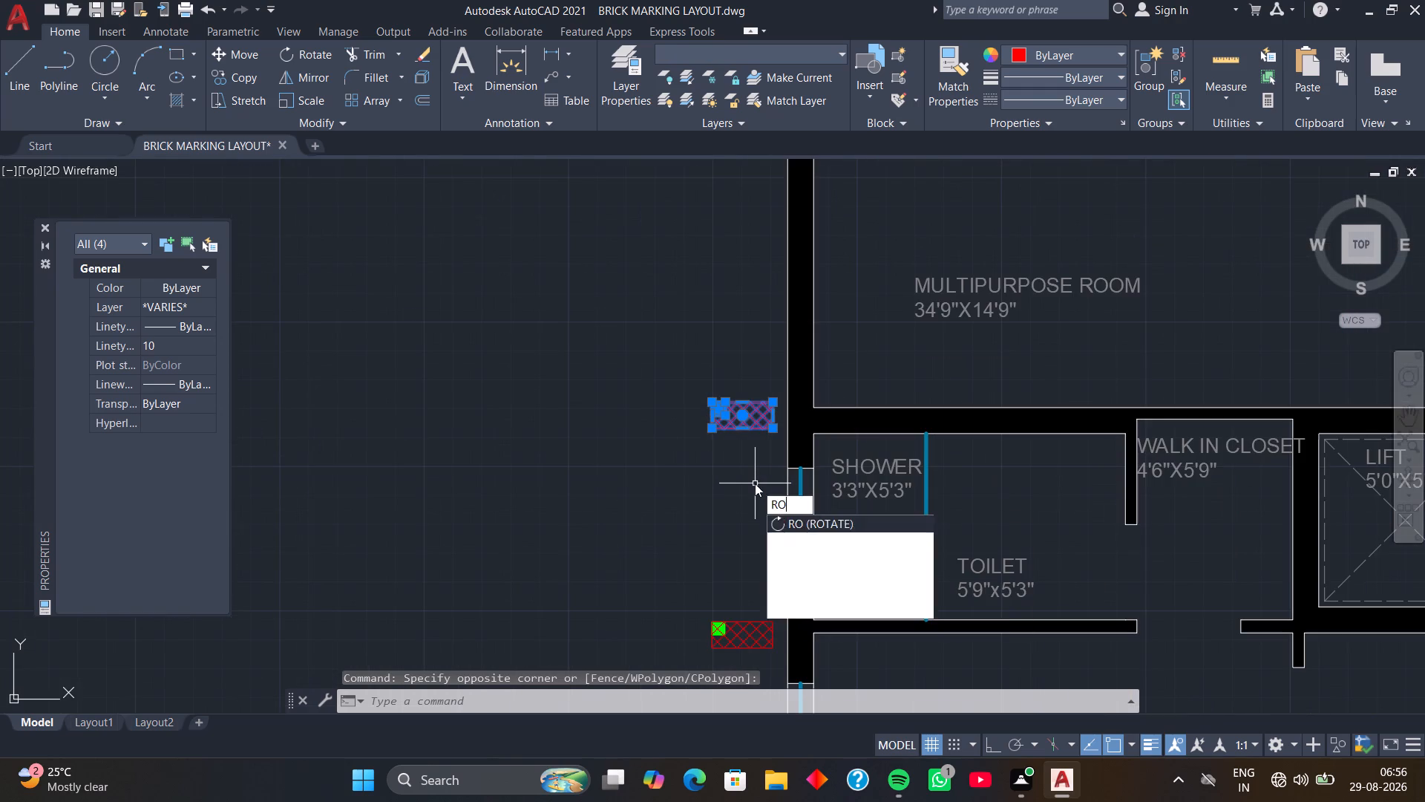
key("space")
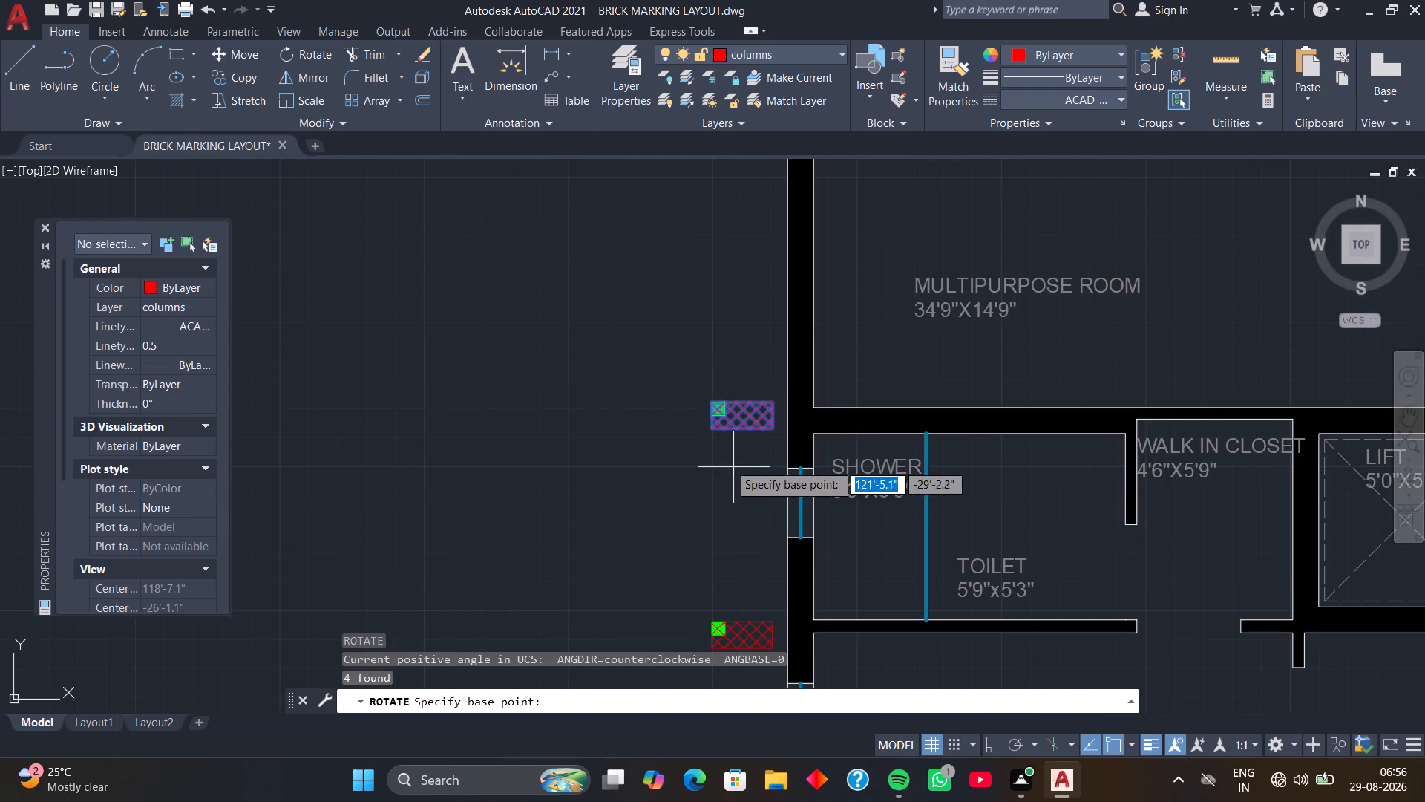
left_click(710, 405)
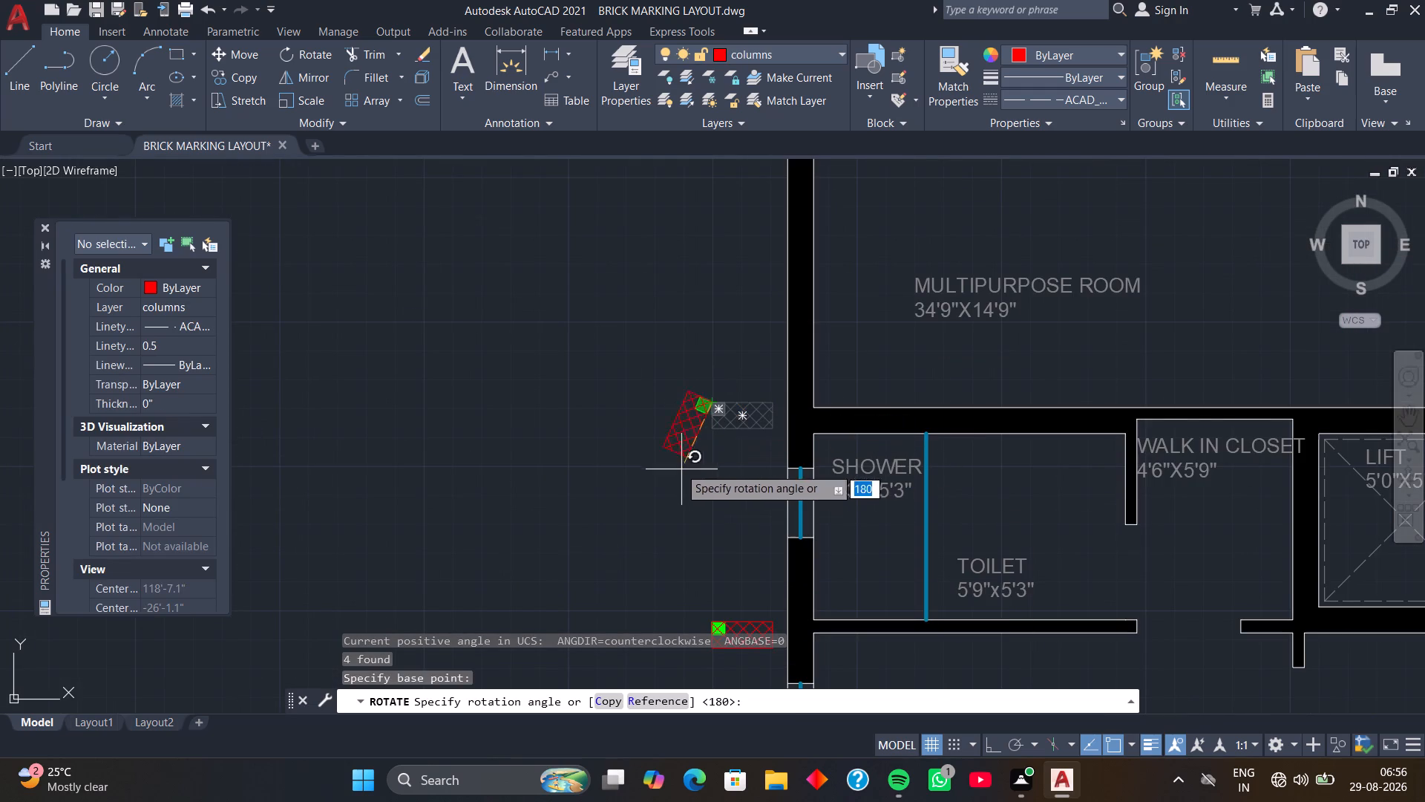
left_click(712, 258)
Move the upright column by its south-west corner onto the west wall's outer face, in line with the south face of the shower's north wall.
left_click(698, 284)
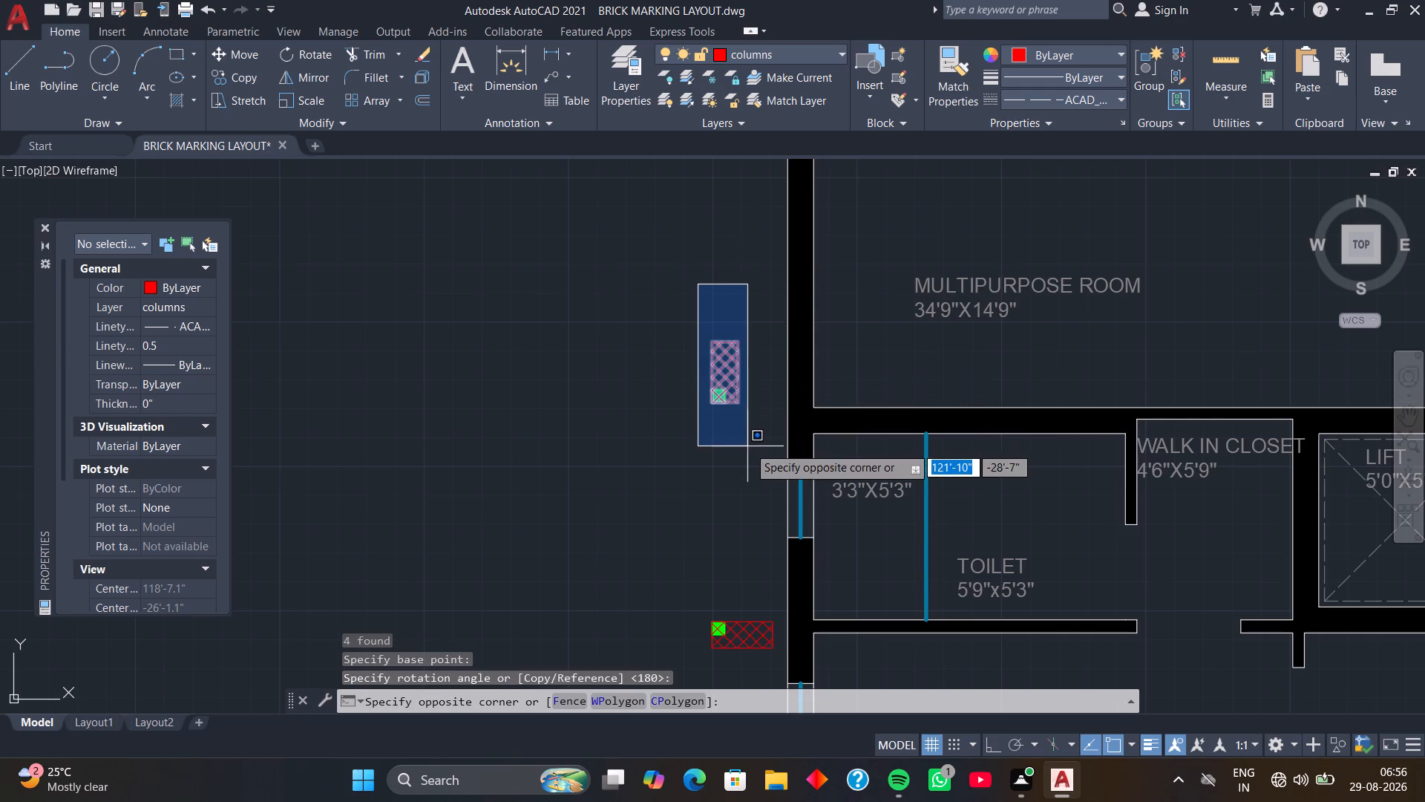
left_click(752, 446)
type("M")
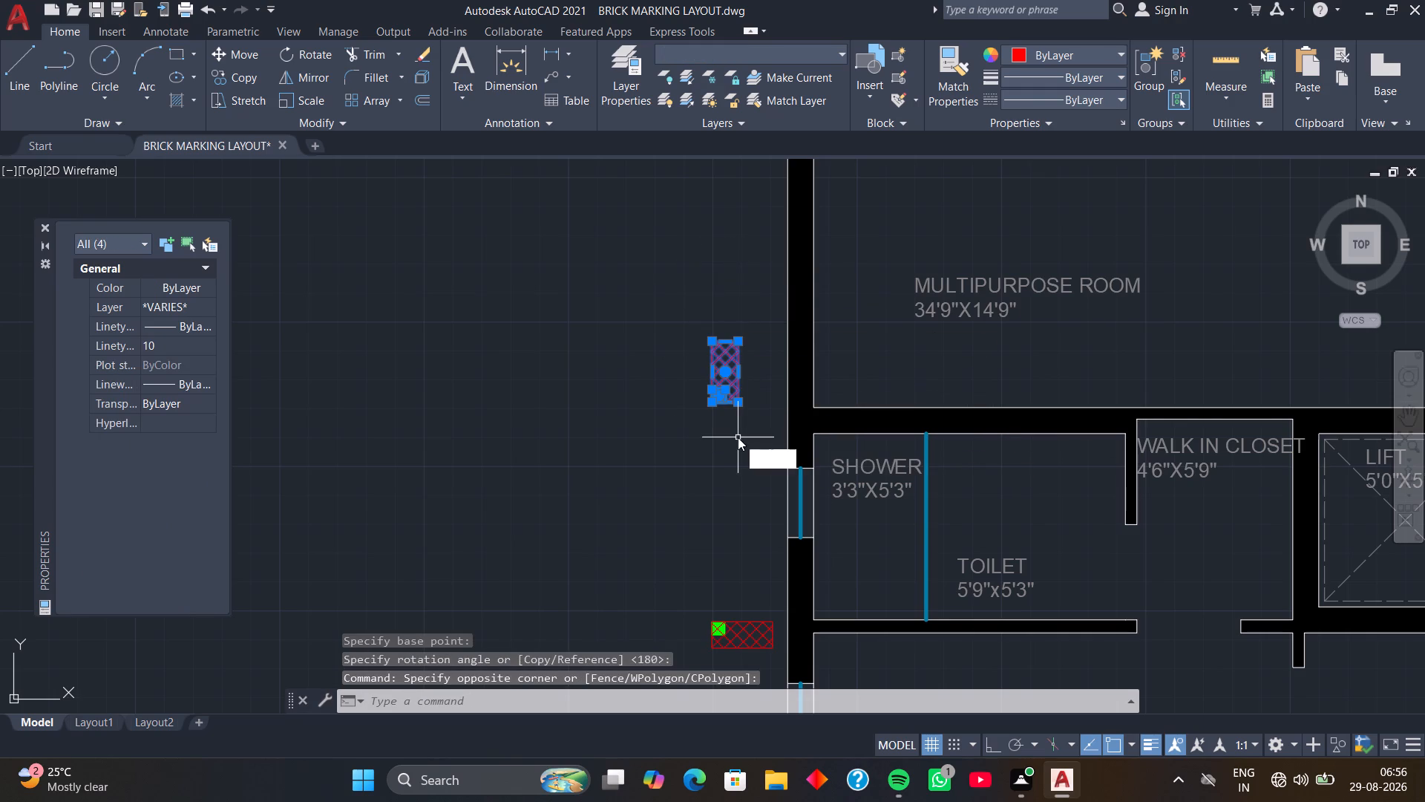
key("space")
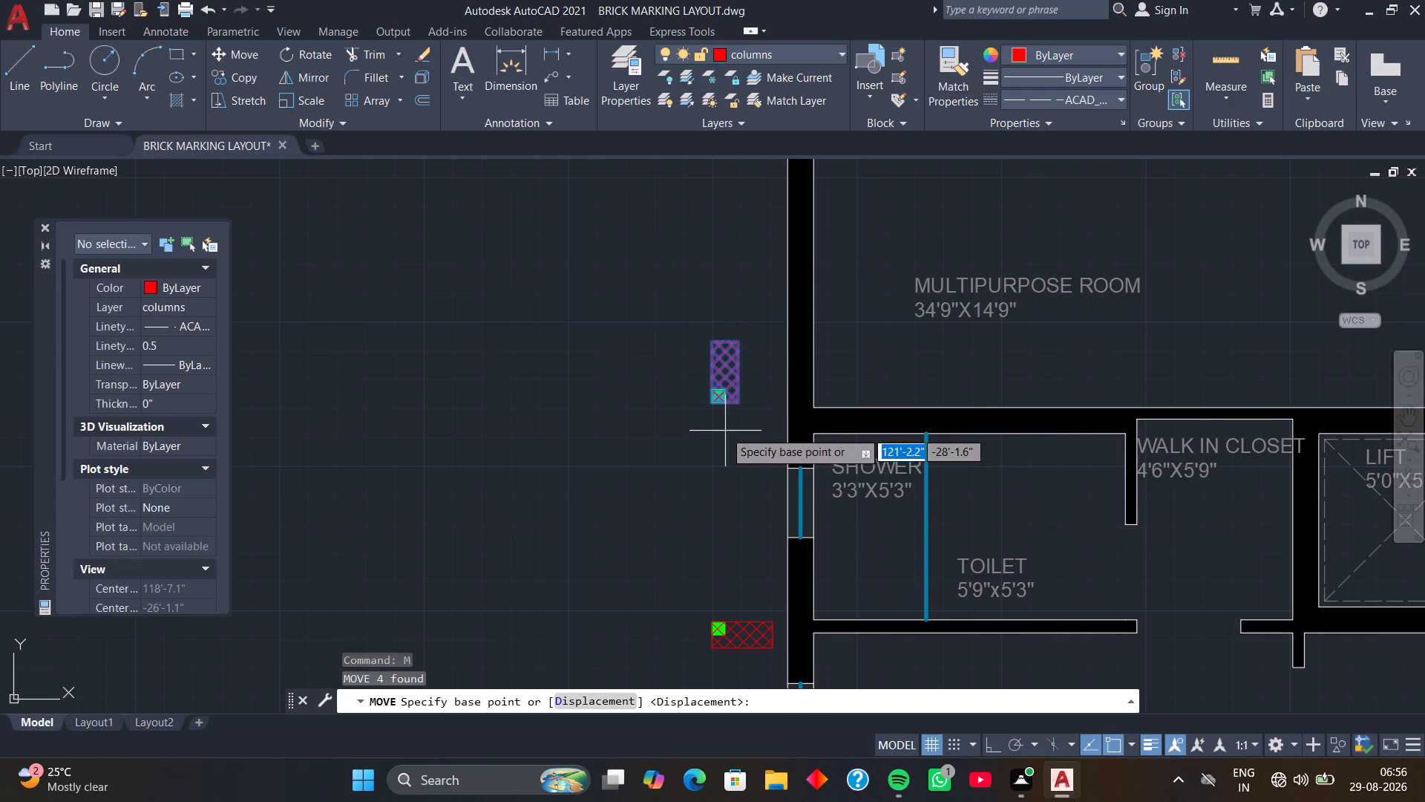
scroll(724, 430, "up", 3)
left_click(667, 312)
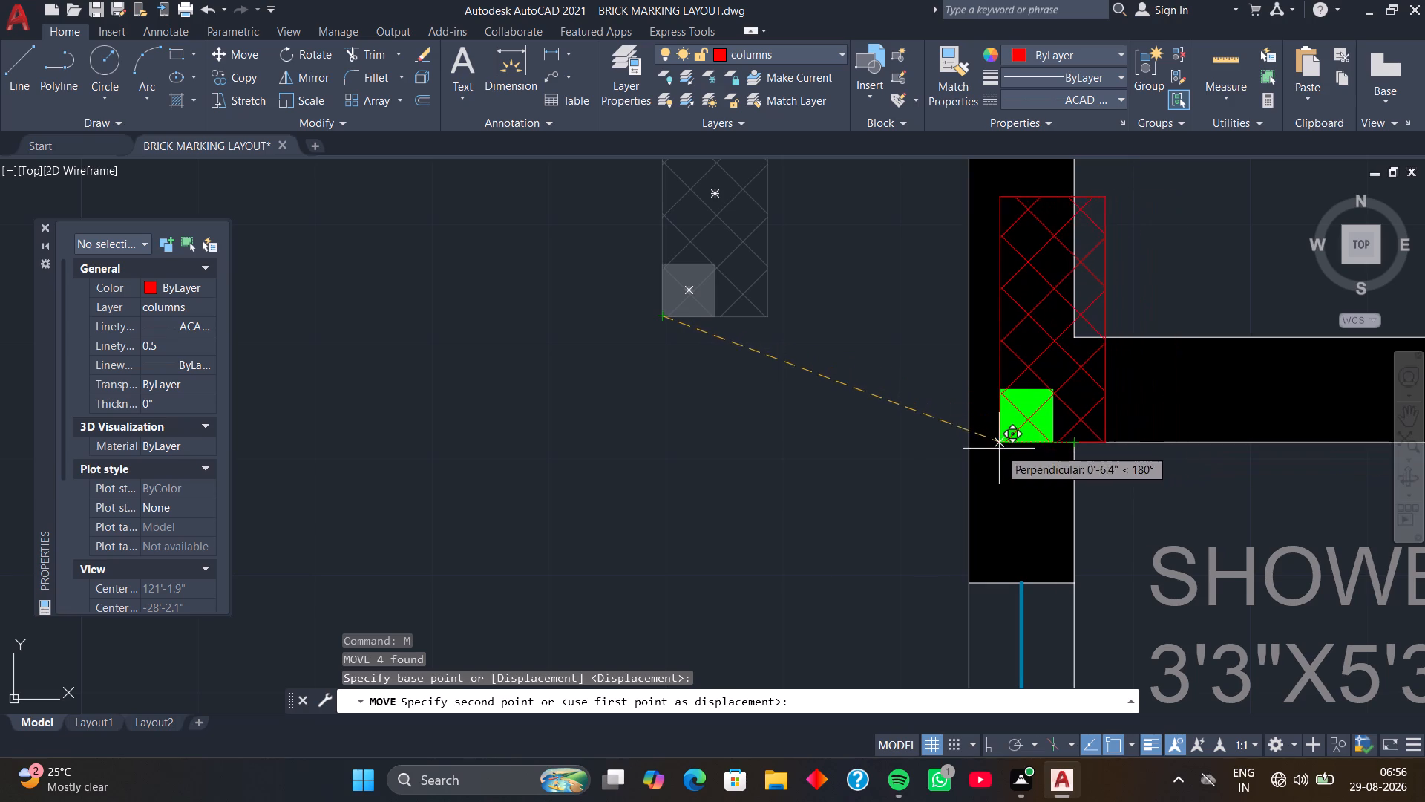
left_click(969, 443)
With Ortho on, rotate the flat column near Bed Room 5's north-west corner to 270° about the centre of its green square.
scroll(859, 475, "down", 4)
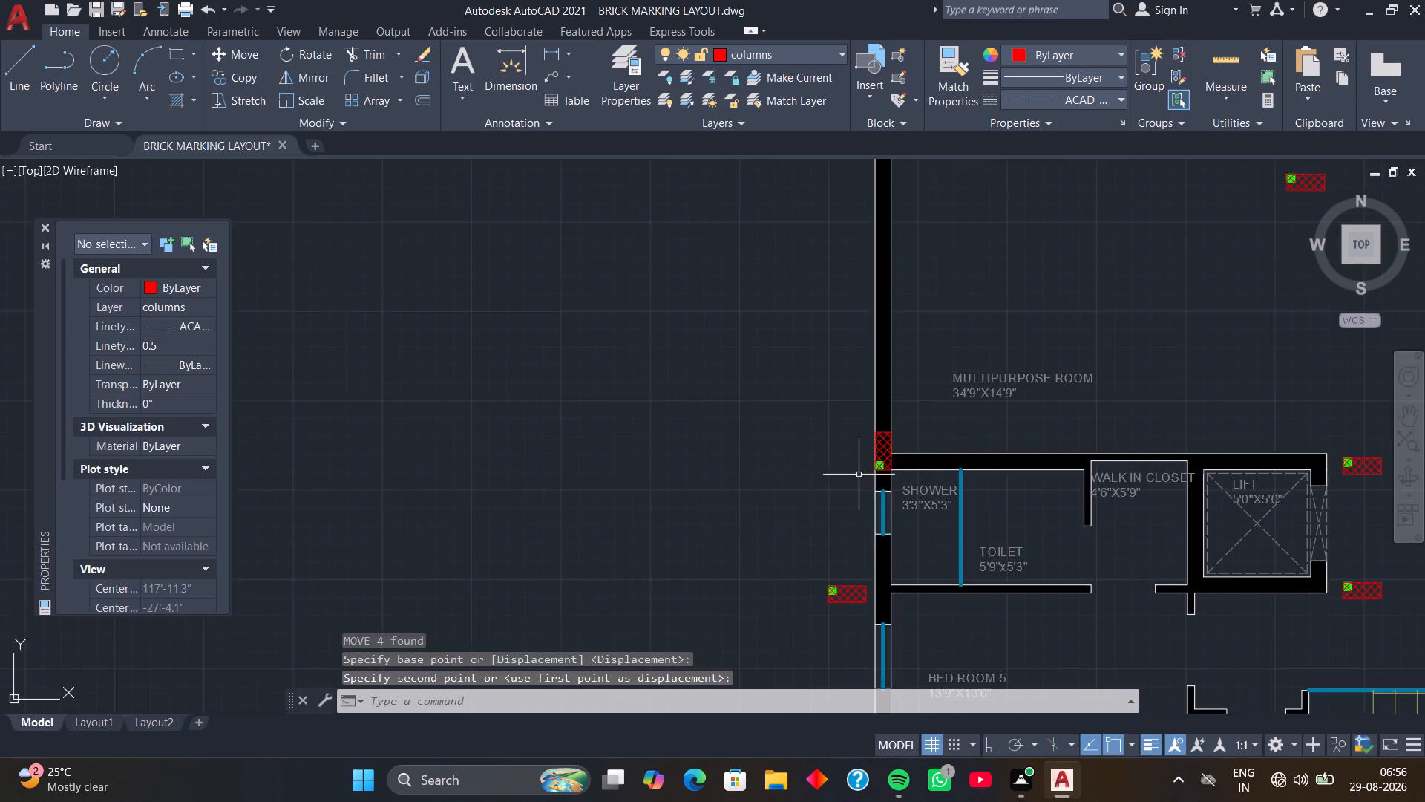
middle_click_drag(851, 495, 819, 335)
middle_click_drag(806, 460, 796, 413)
left_click_drag(770, 344, 771, 354)
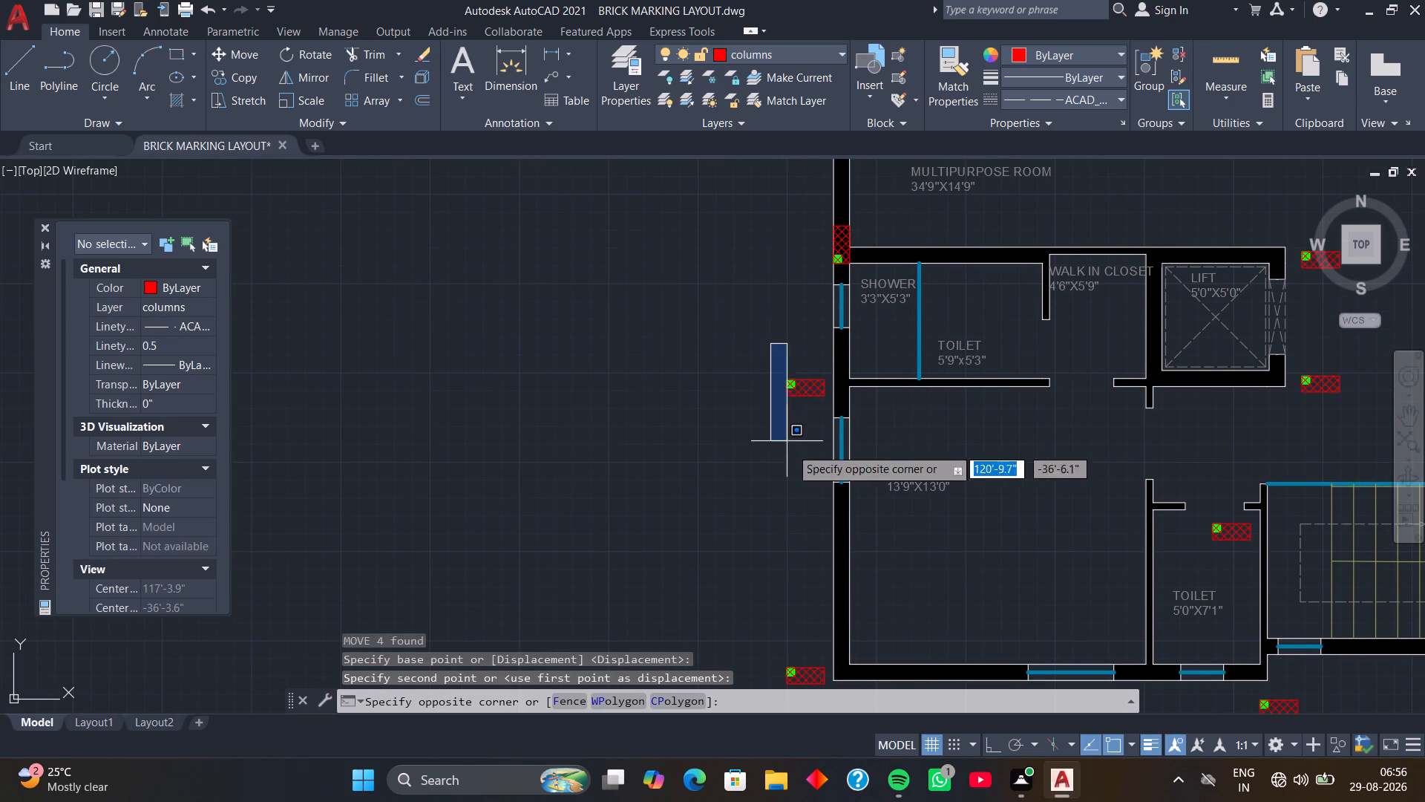
left_click(827, 462)
type("RO")
key("space")
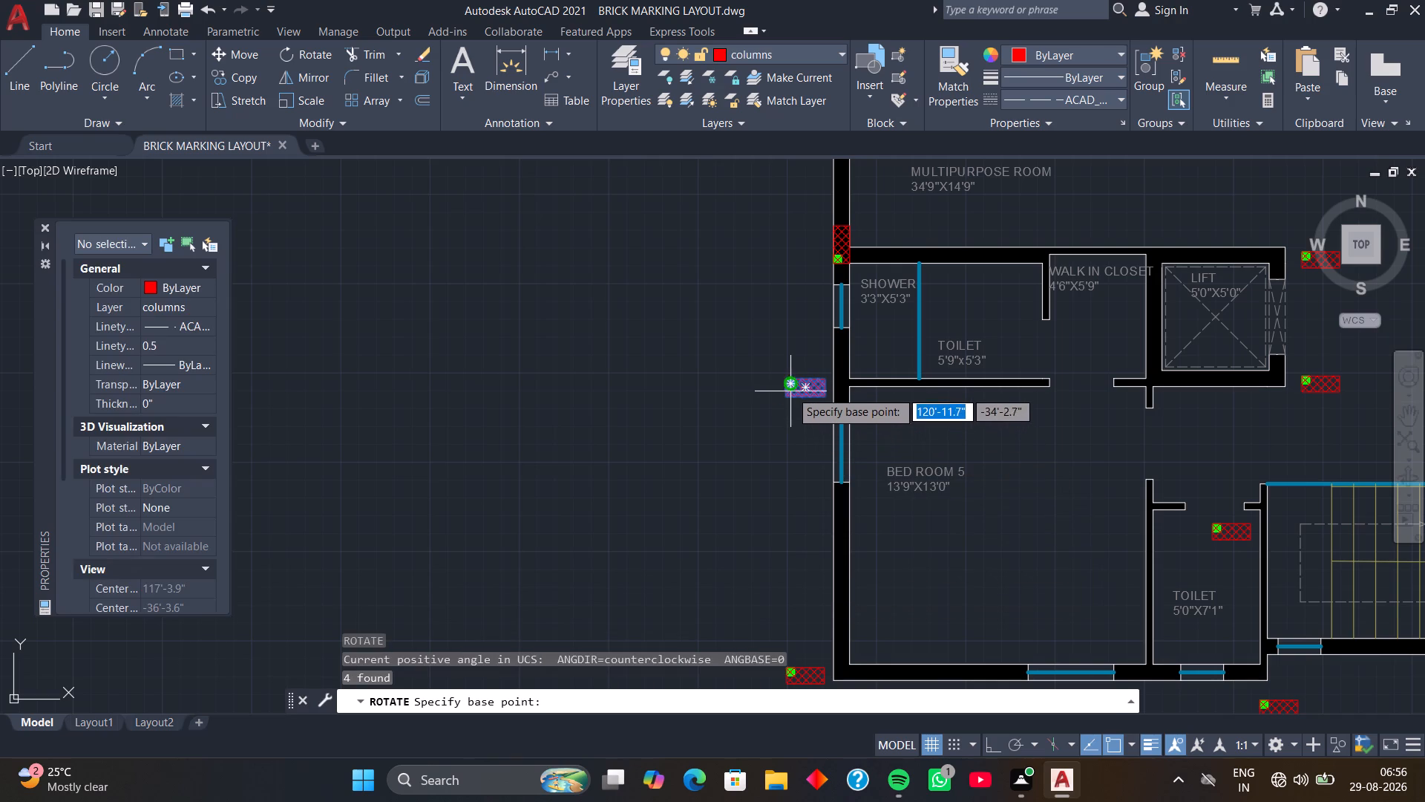
left_click(785, 382)
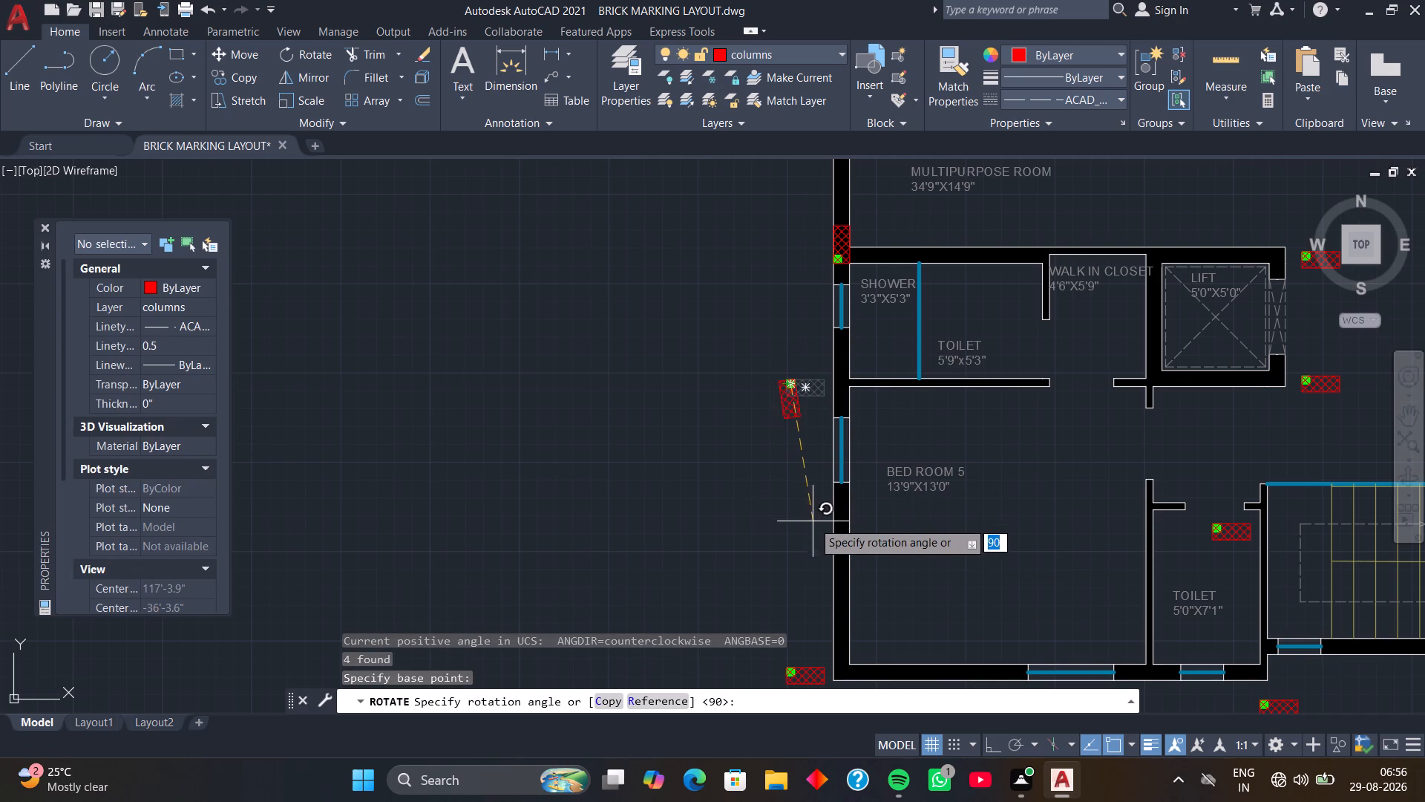
key("F8")
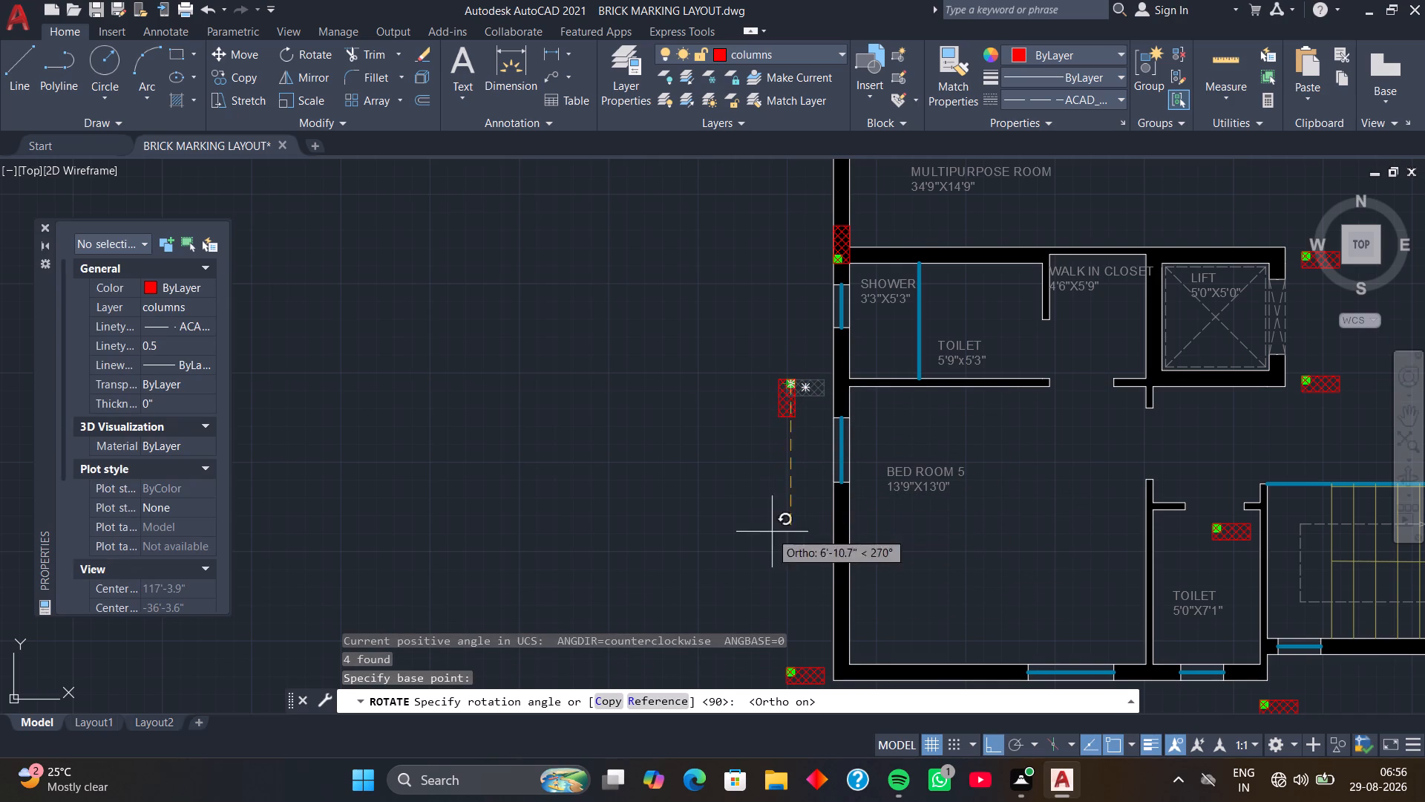
left_click(767, 561)
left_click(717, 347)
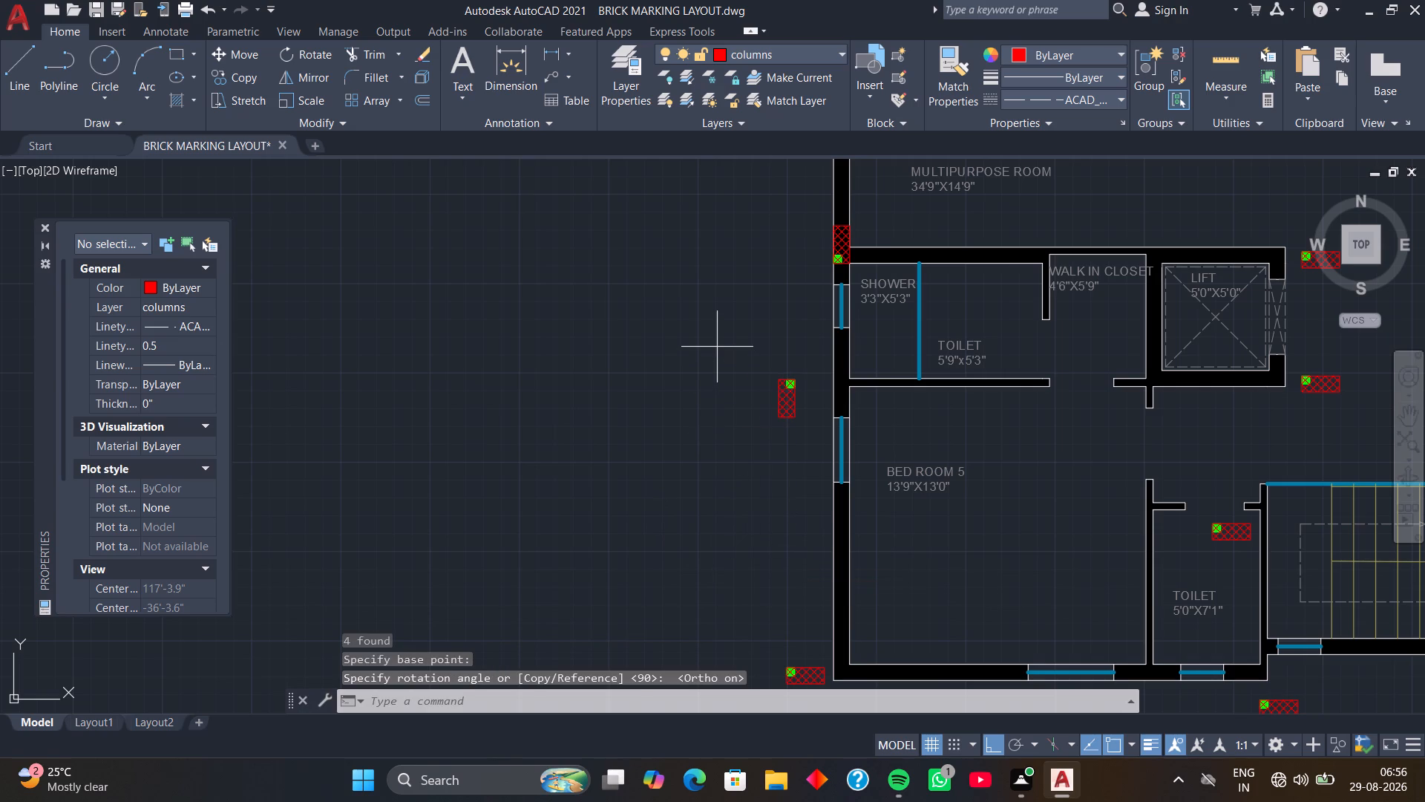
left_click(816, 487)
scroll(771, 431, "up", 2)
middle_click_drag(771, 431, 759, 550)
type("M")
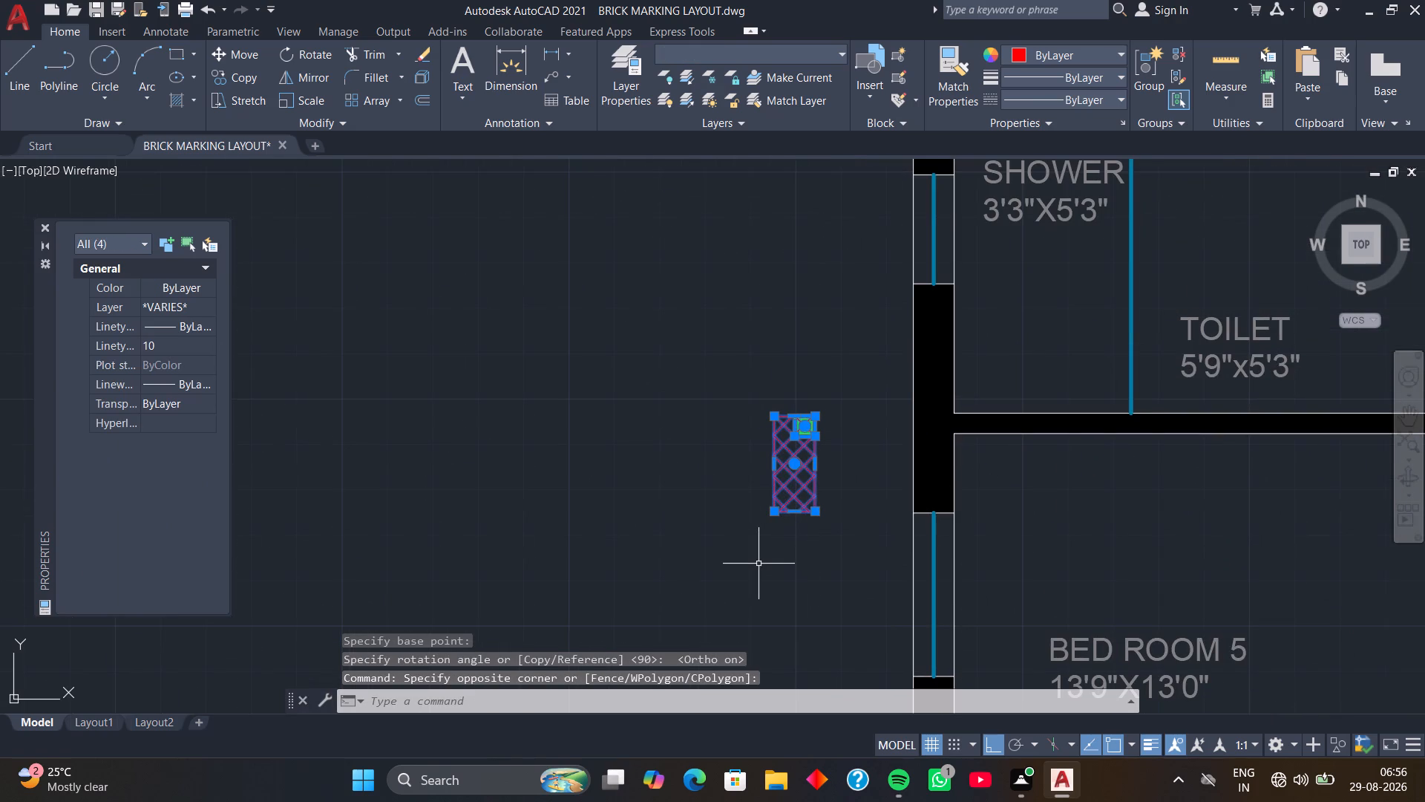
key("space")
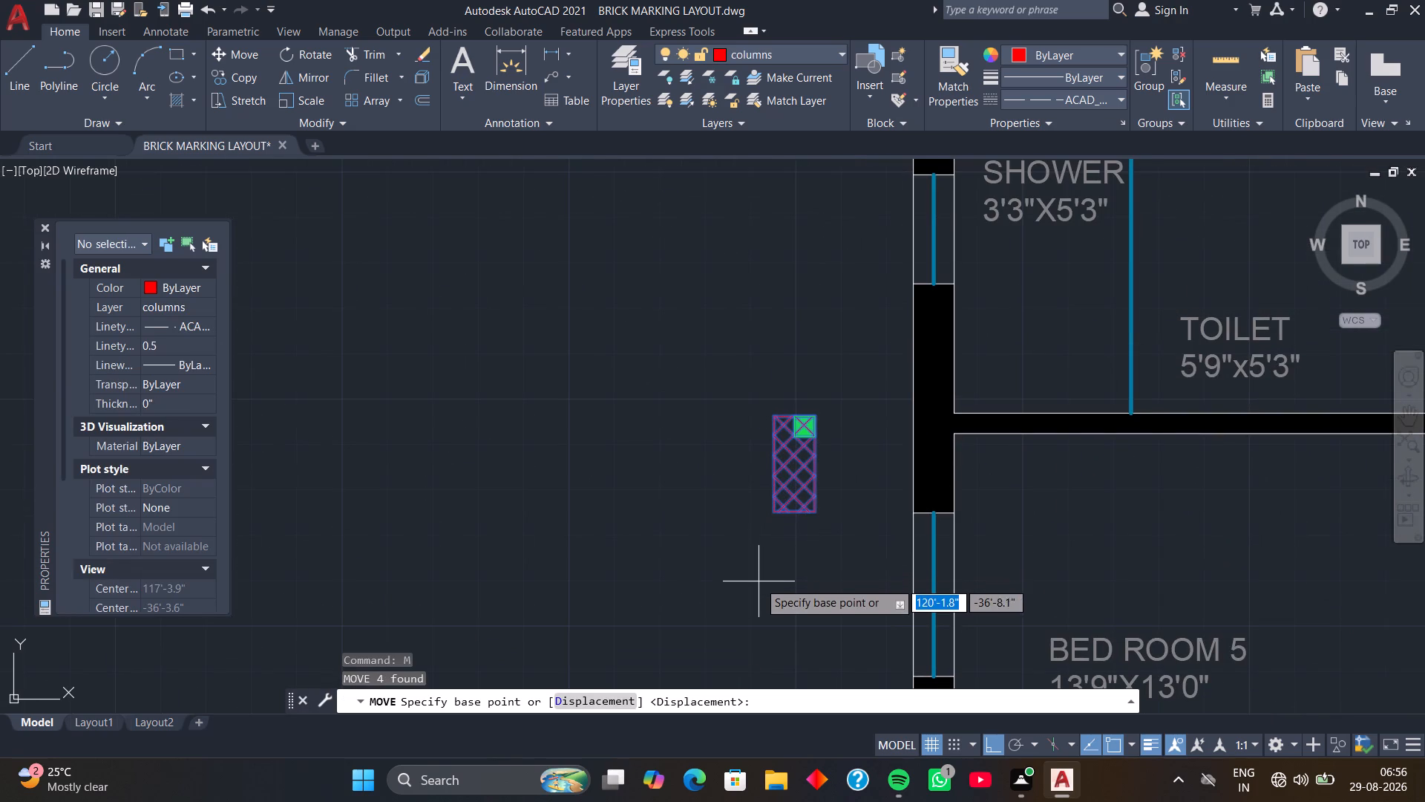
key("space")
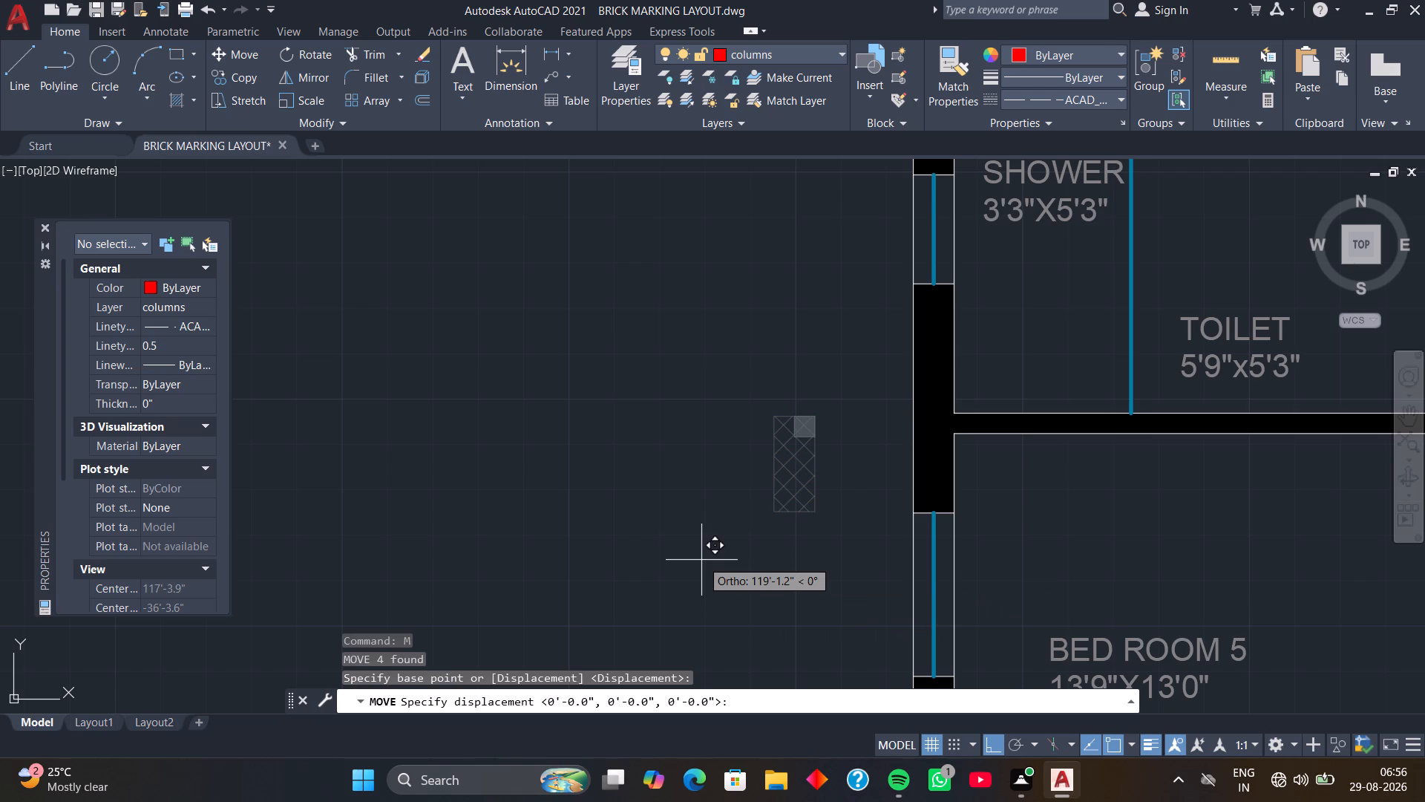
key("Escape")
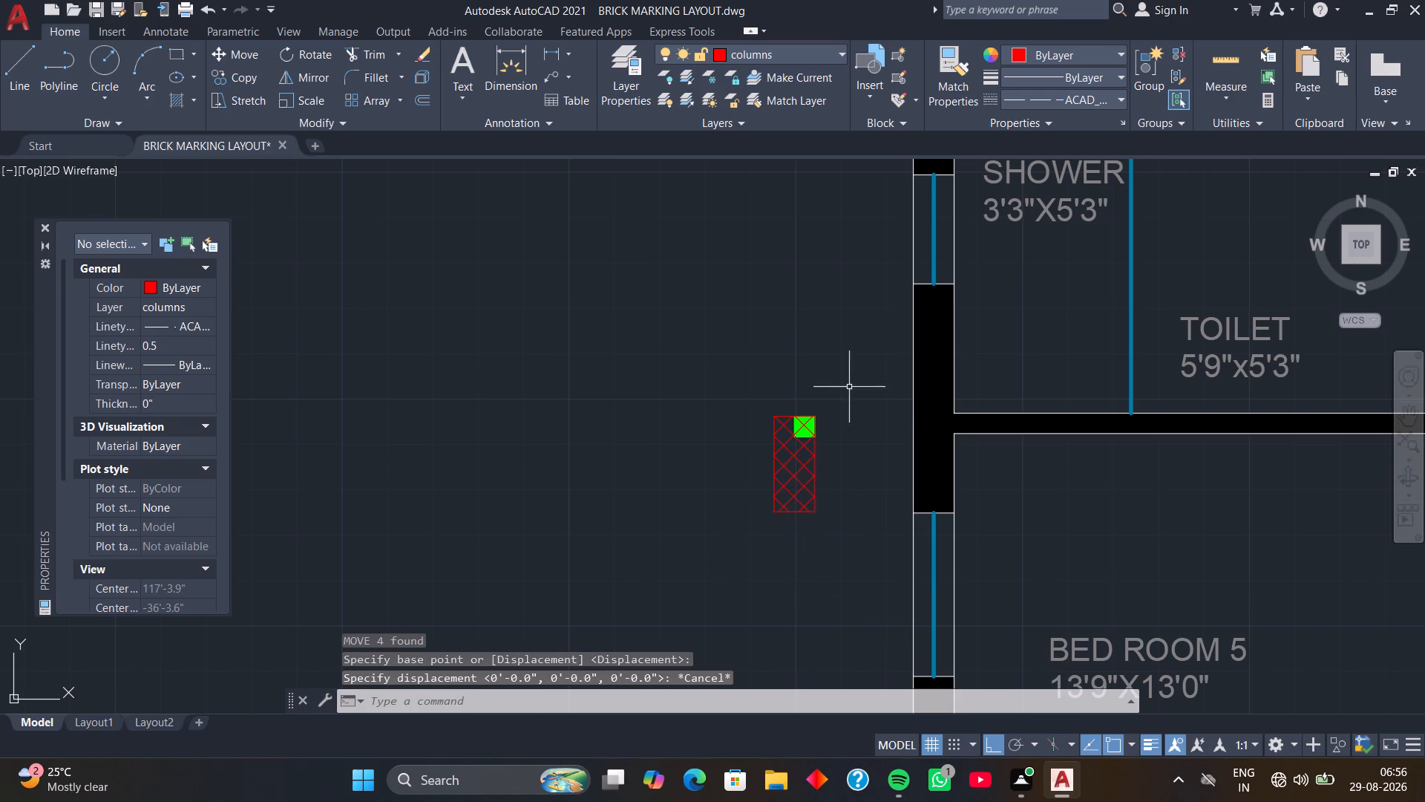
Mirror the upright column outside Bed Room 5 across a vertical line just east of it, erasing the source objects.
left_click_drag(845, 368, 843, 405)
left_click(701, 536)
type("MI")
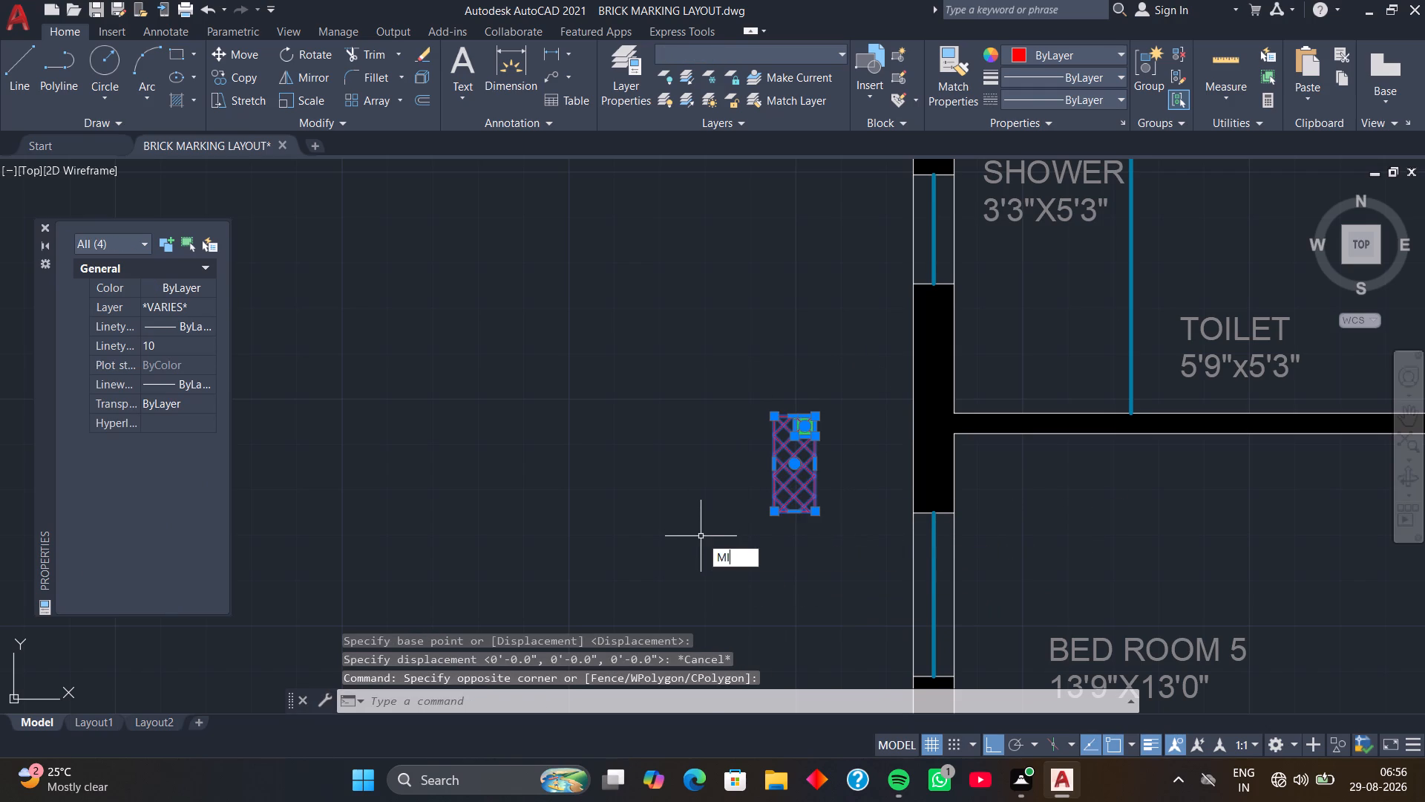
key("space")
left_click(839, 394)
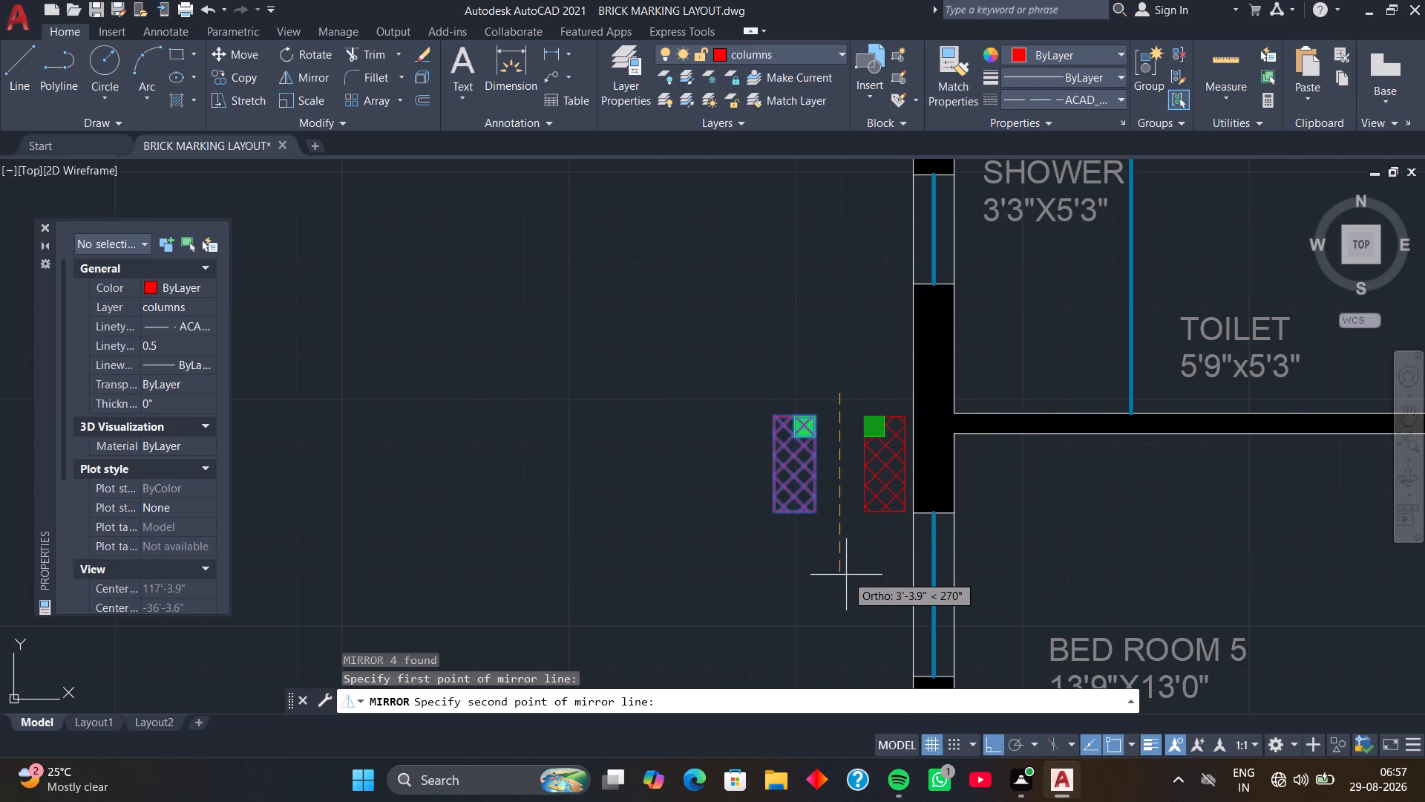
left_click(846, 591)
left_click_drag(872, 630, 846, 591)
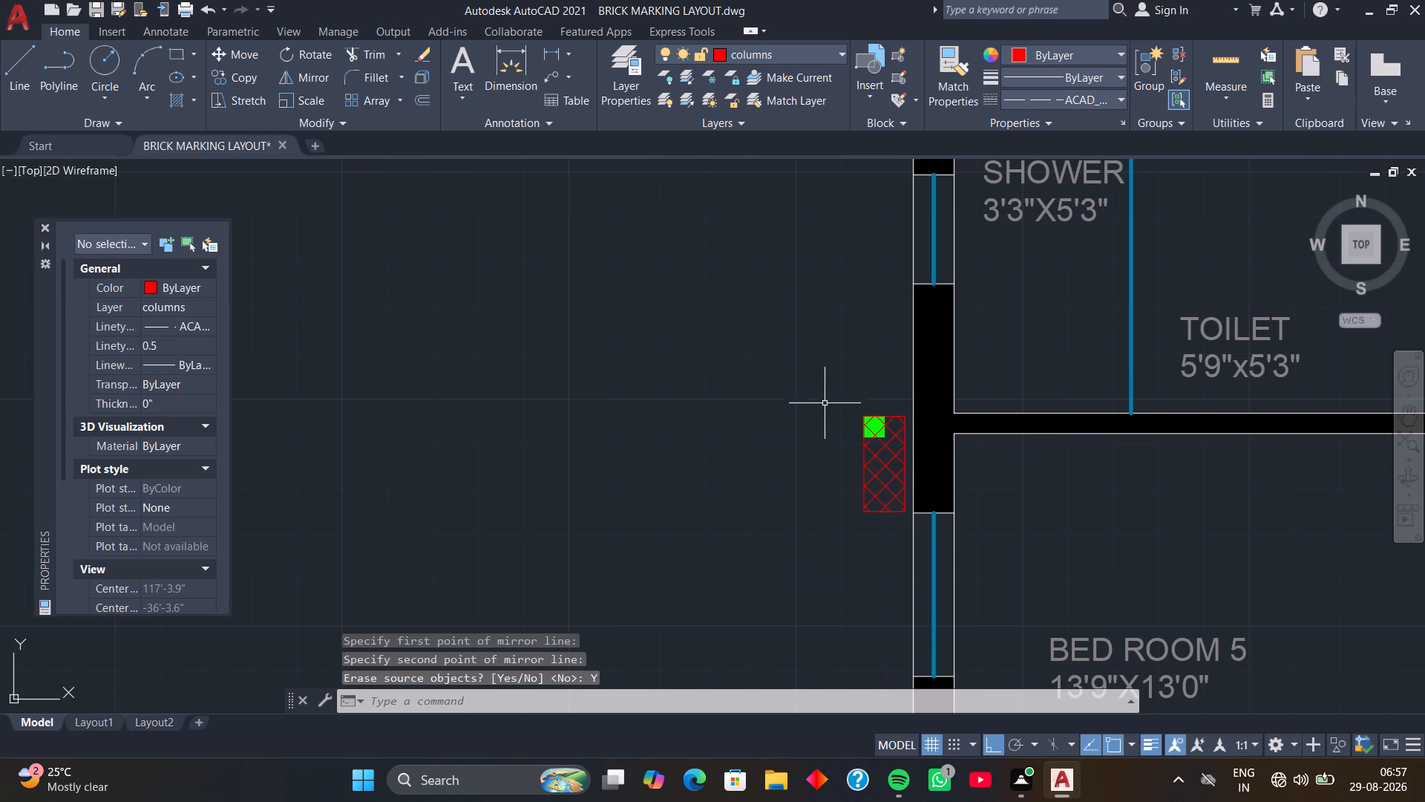
With Ortho off, move the upright column by its north-west corner onto the west wall's outer face, just above Bed Room 5's north wall line.
left_click_drag(825, 368, 826, 395)
left_click(908, 578)
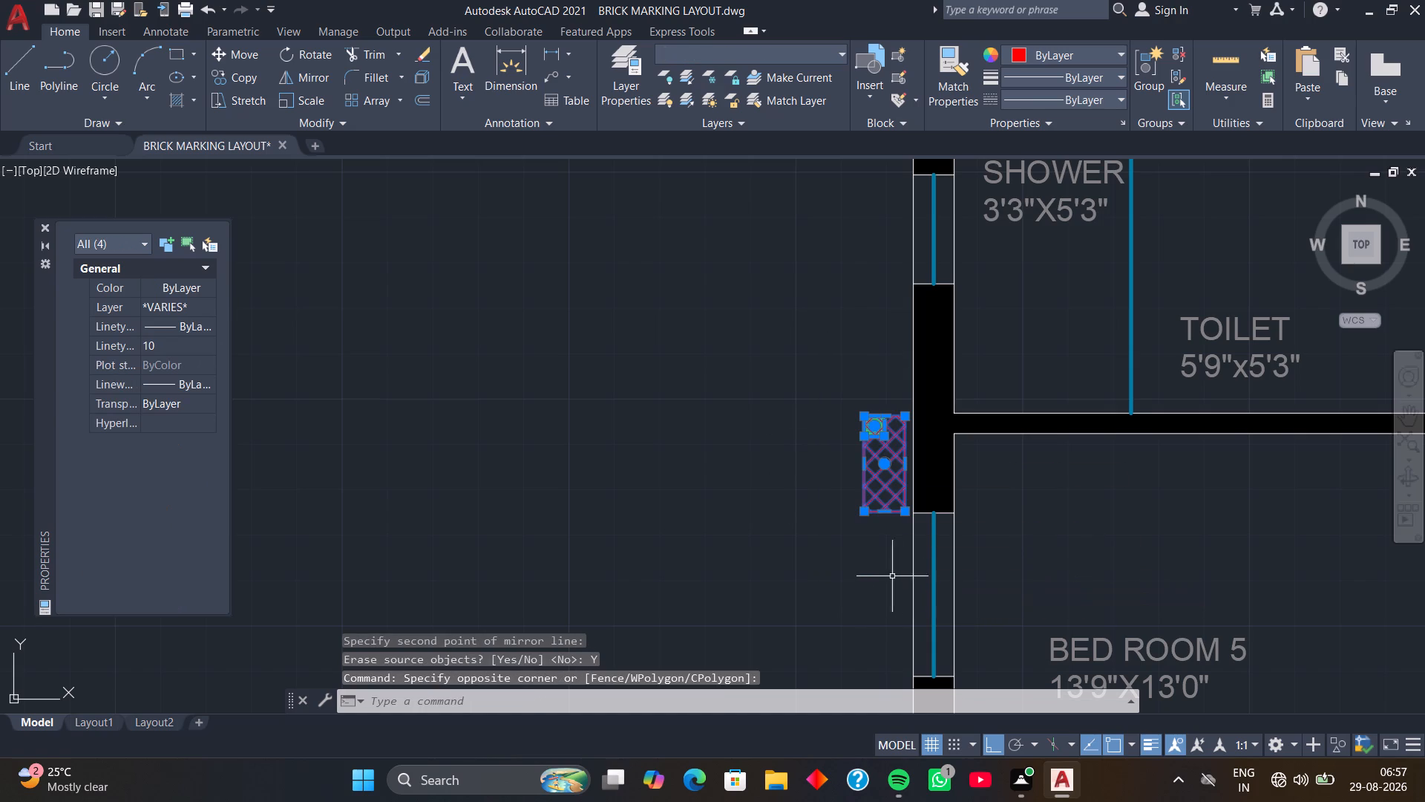
type("M")
key("space")
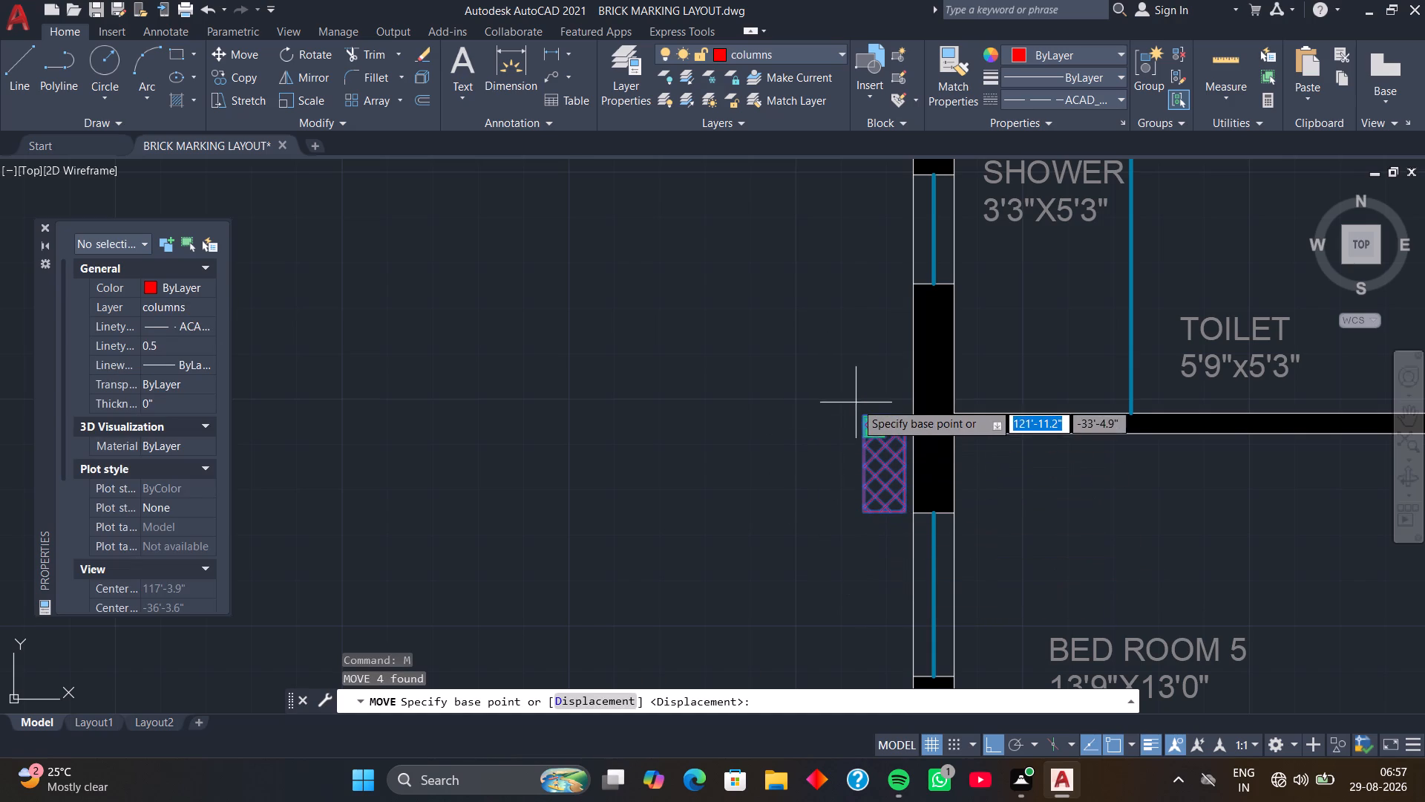
left_click(861, 416)
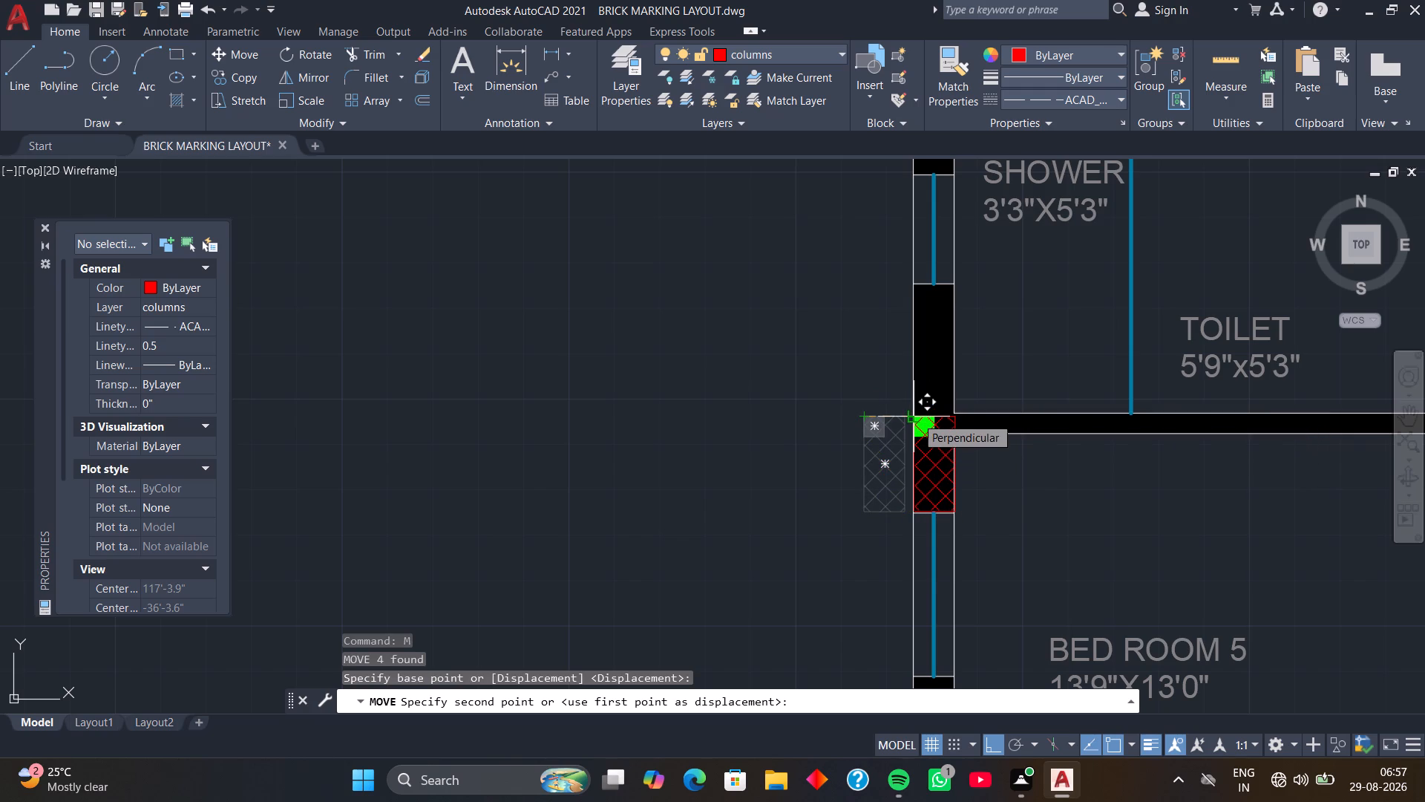
key("F8")
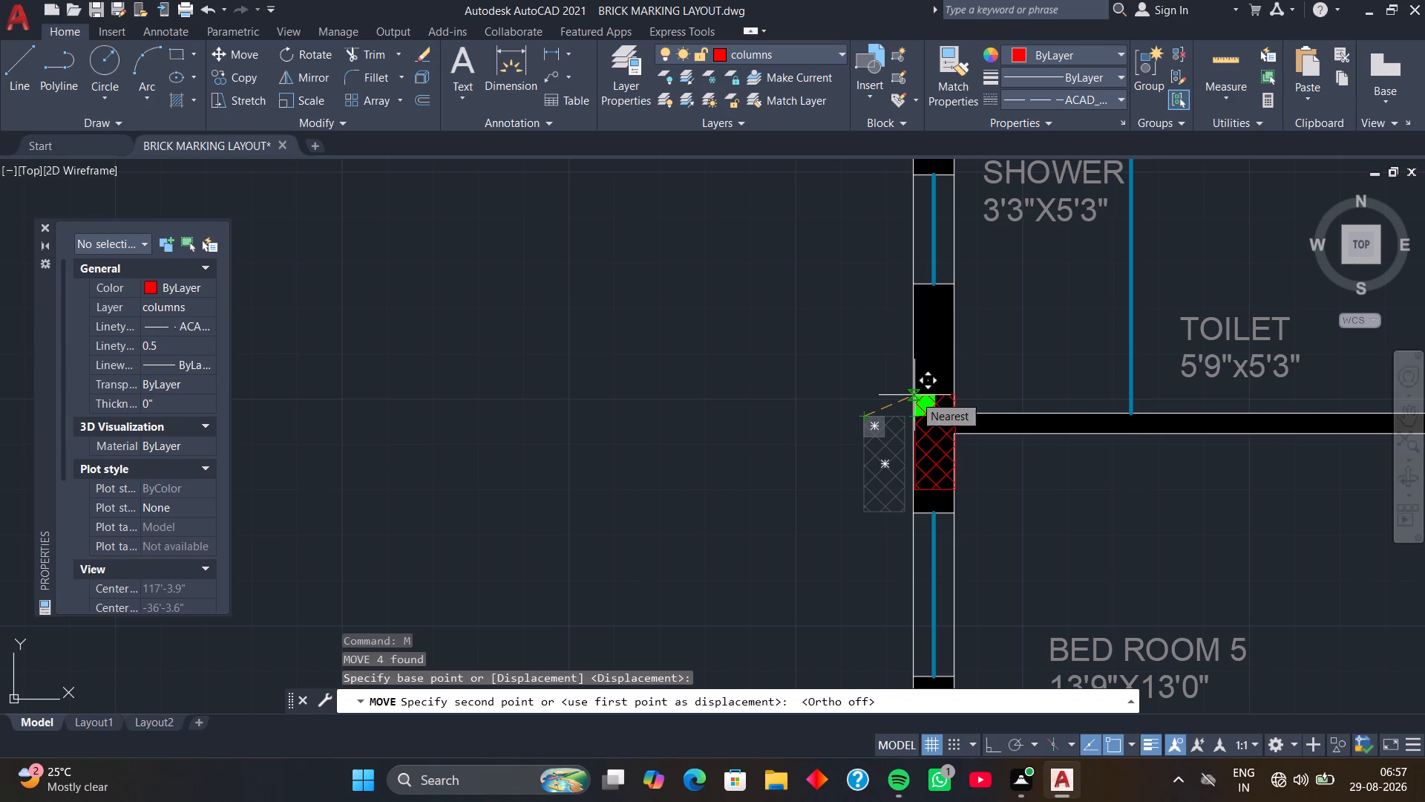
left_click(913, 395)
With Ortho on, rotate the flat column outside Bed Room 5's south-west corner 90° about its north-west corner.
scroll(777, 442, "down", 2)
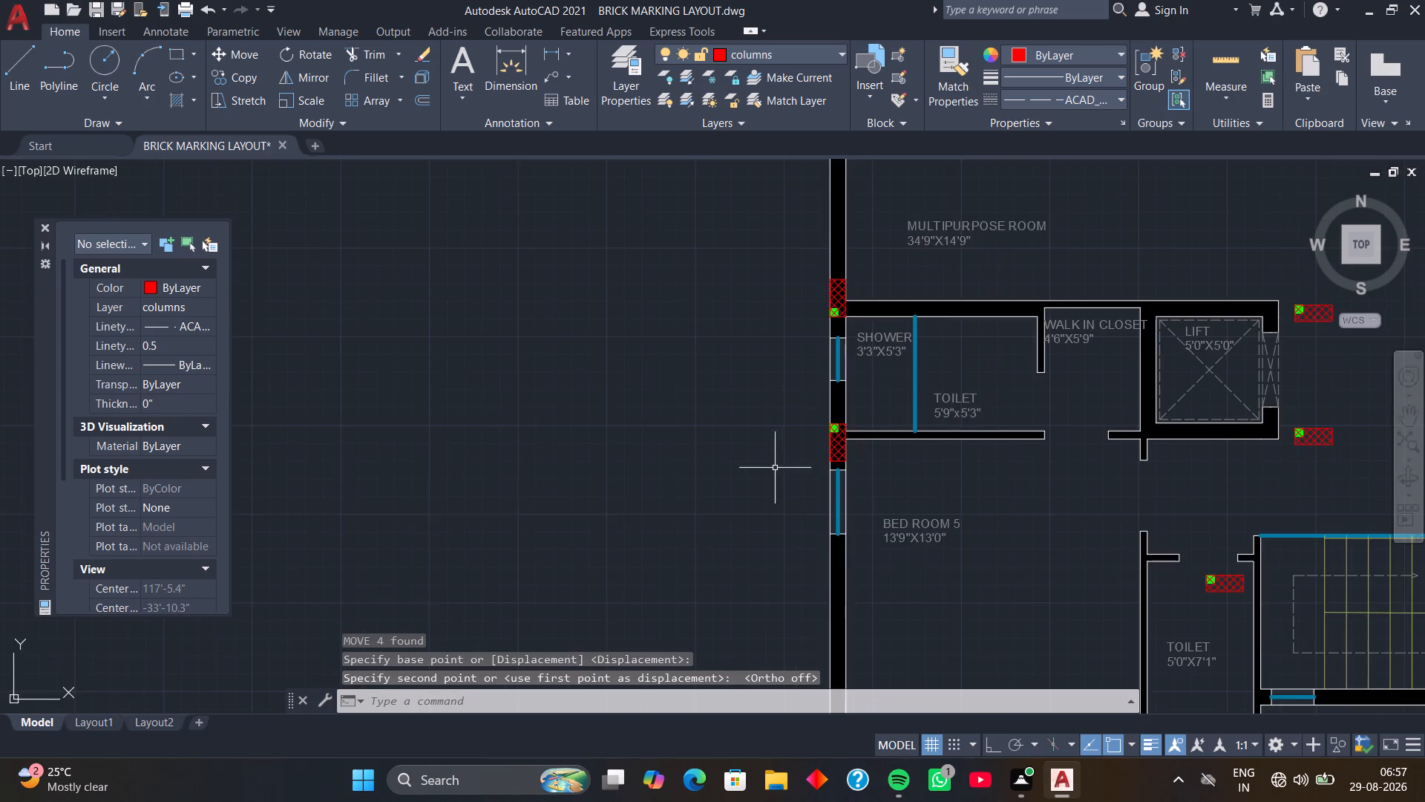
middle_click_drag(775, 468, 792, 385)
scroll(792, 385, "up", 1)
middle_click_drag(785, 462, 803, 357)
scroll(837, 562, "down", 2)
middle_click_drag(838, 571, 840, 452)
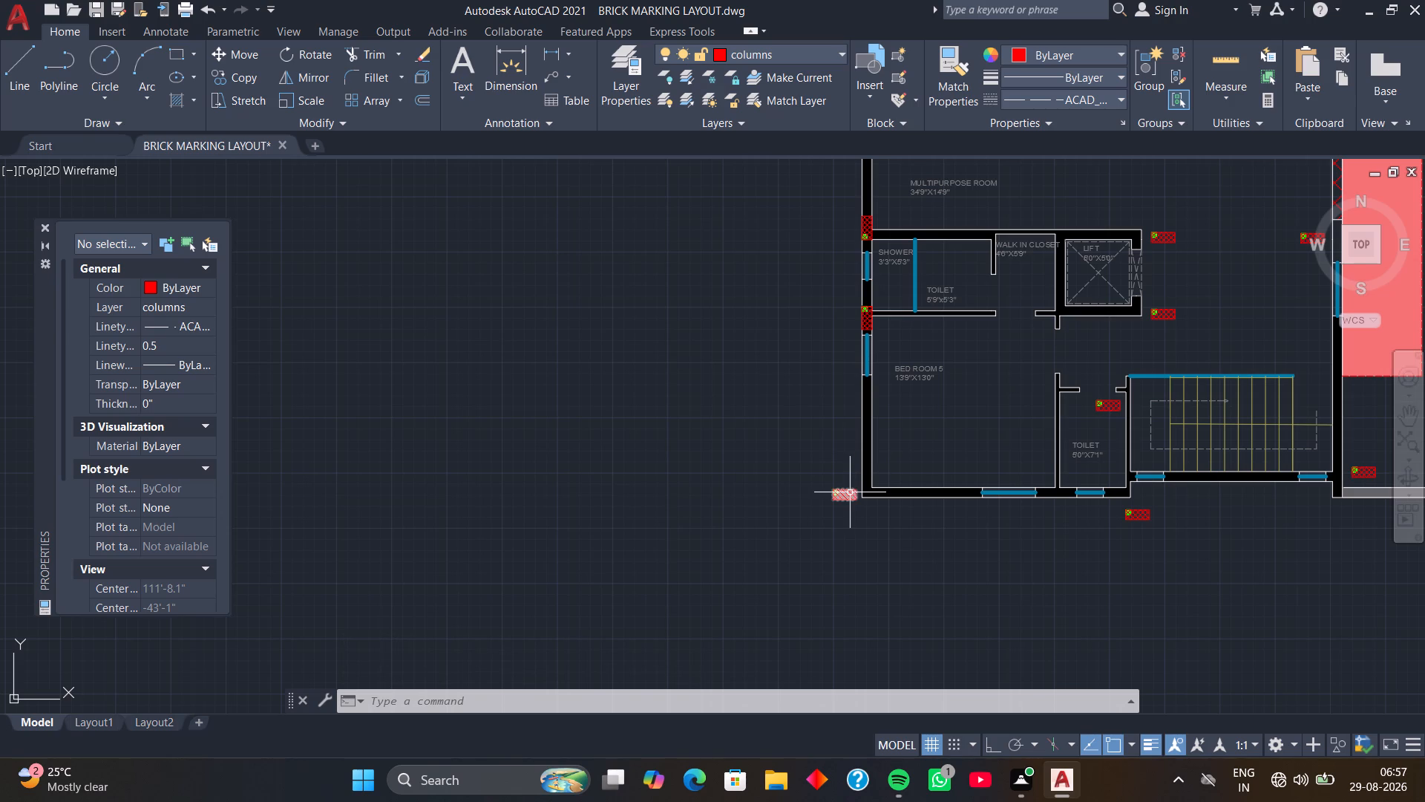
scroll(850, 493, "up", 2)
left_click(765, 450)
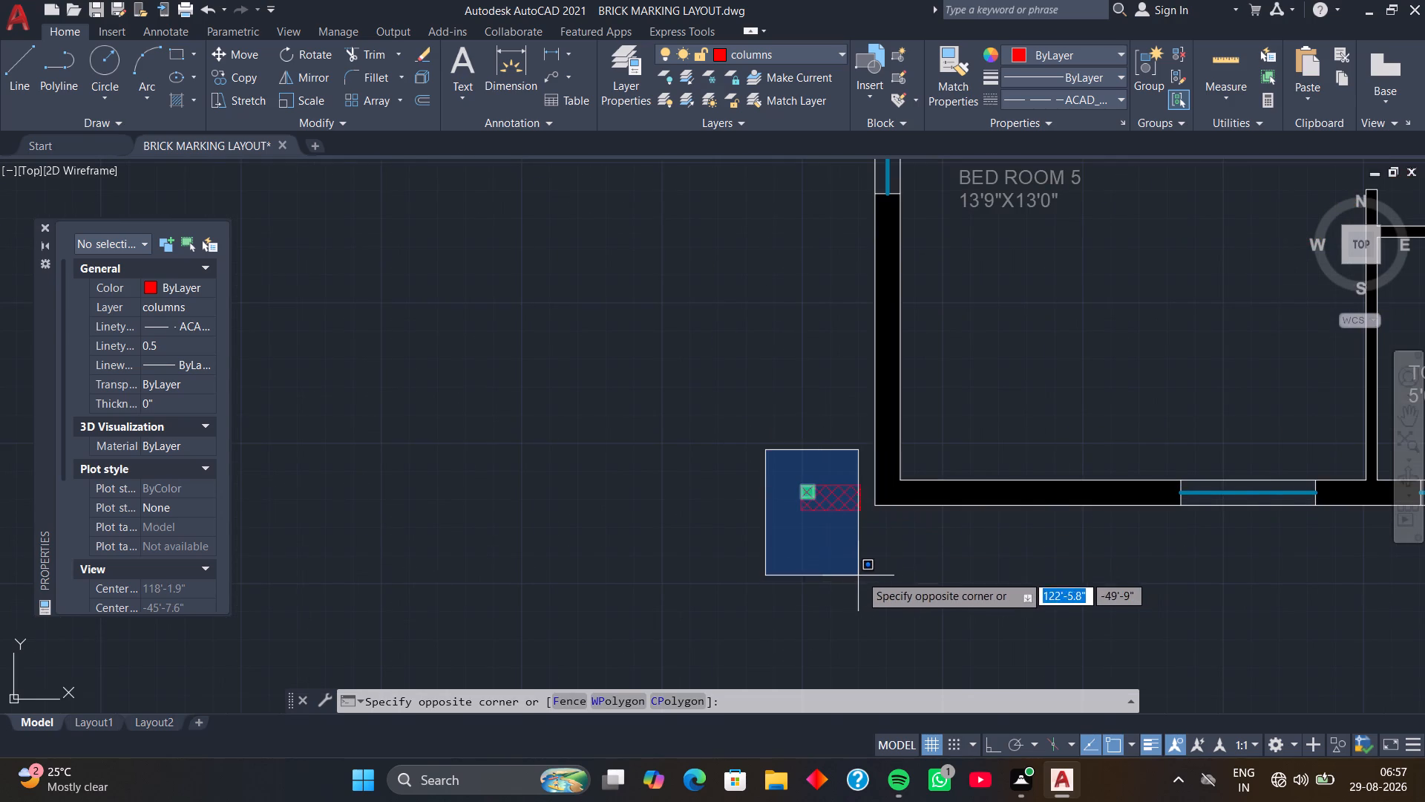
left_click(877, 572)
key("r")
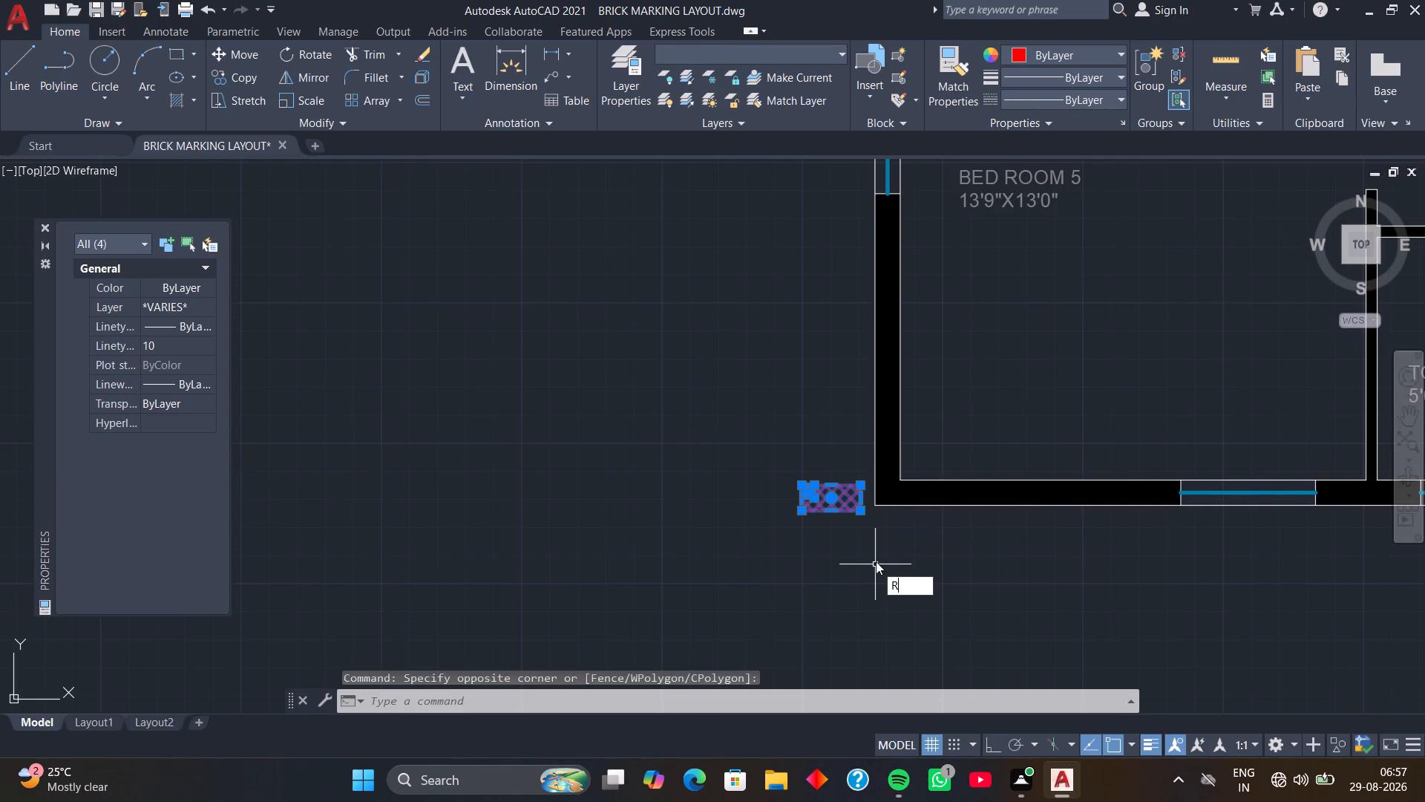
key("o")
key("space")
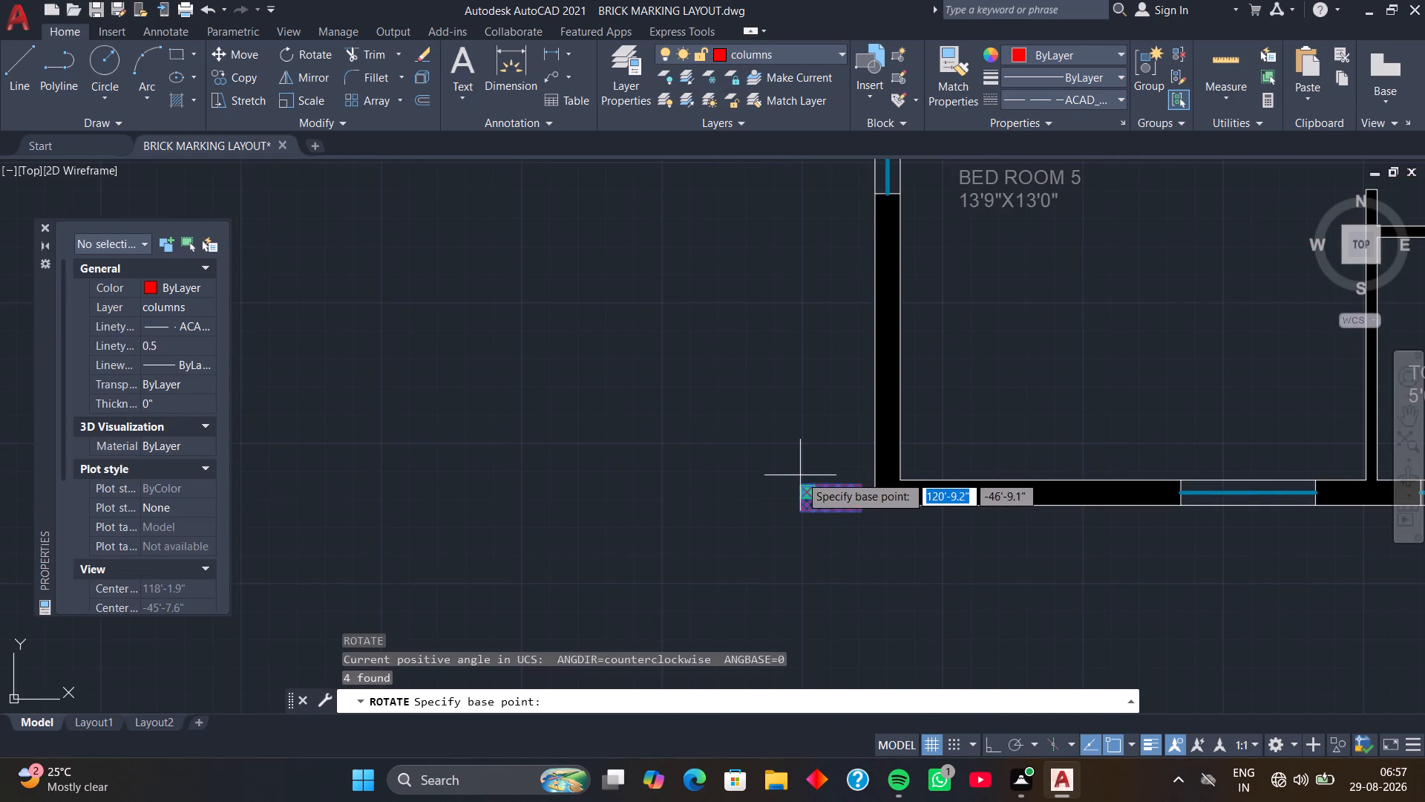
left_click(799, 483)
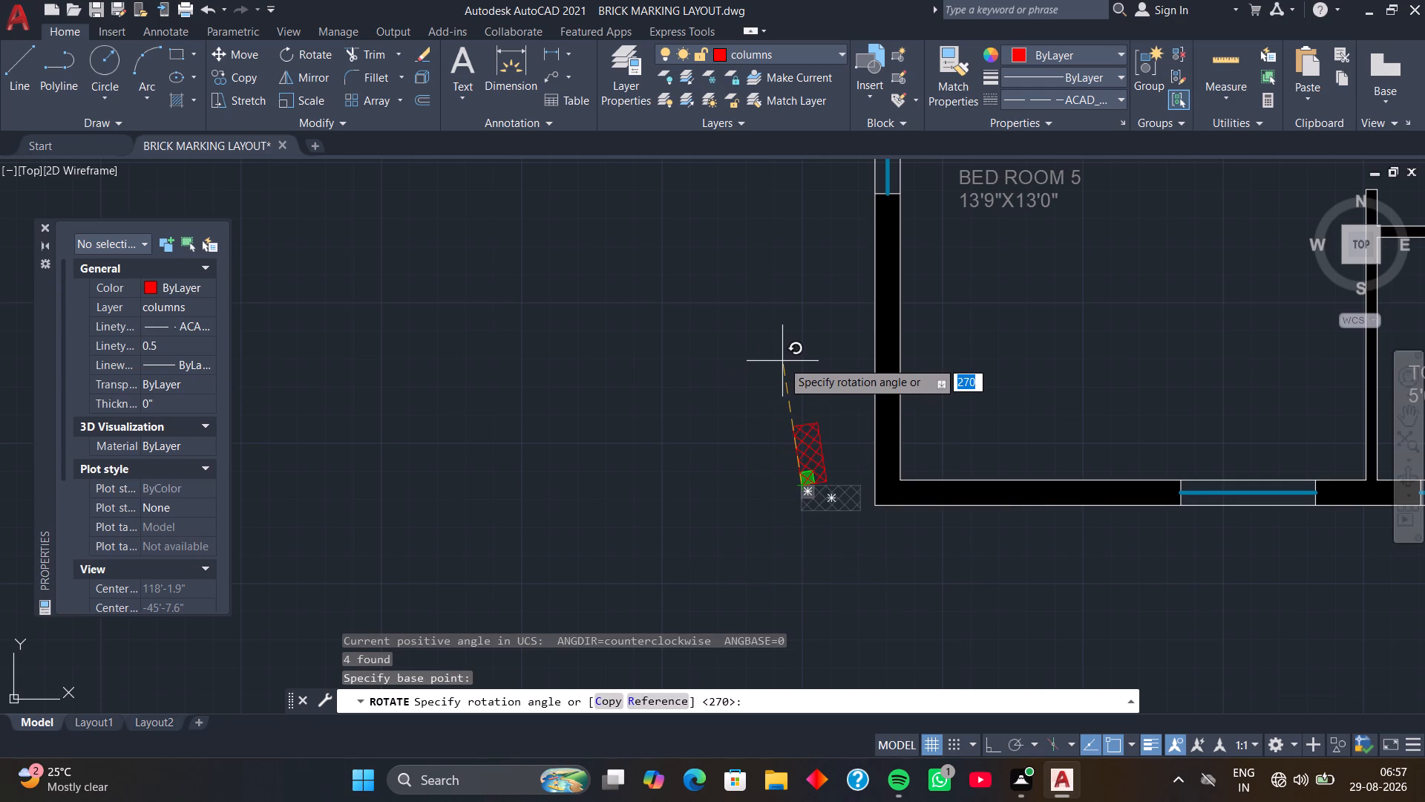
key("F8")
left_click(790, 342)
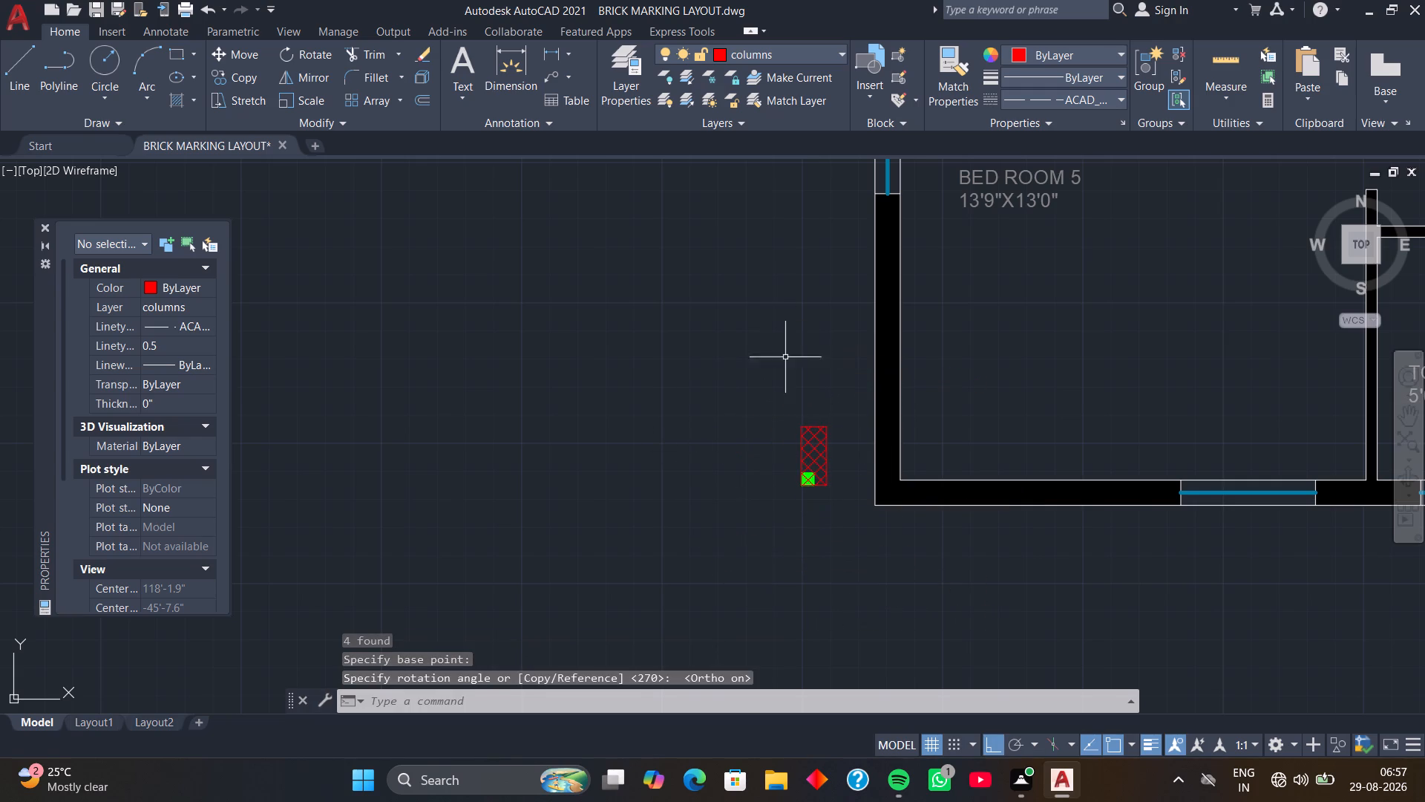
With Ortho off, move the upright column by its south-west corner onto the outer south-west wall corner of Bed Room 5.
left_click_drag(761, 392, 761, 401)
left_click(874, 523)
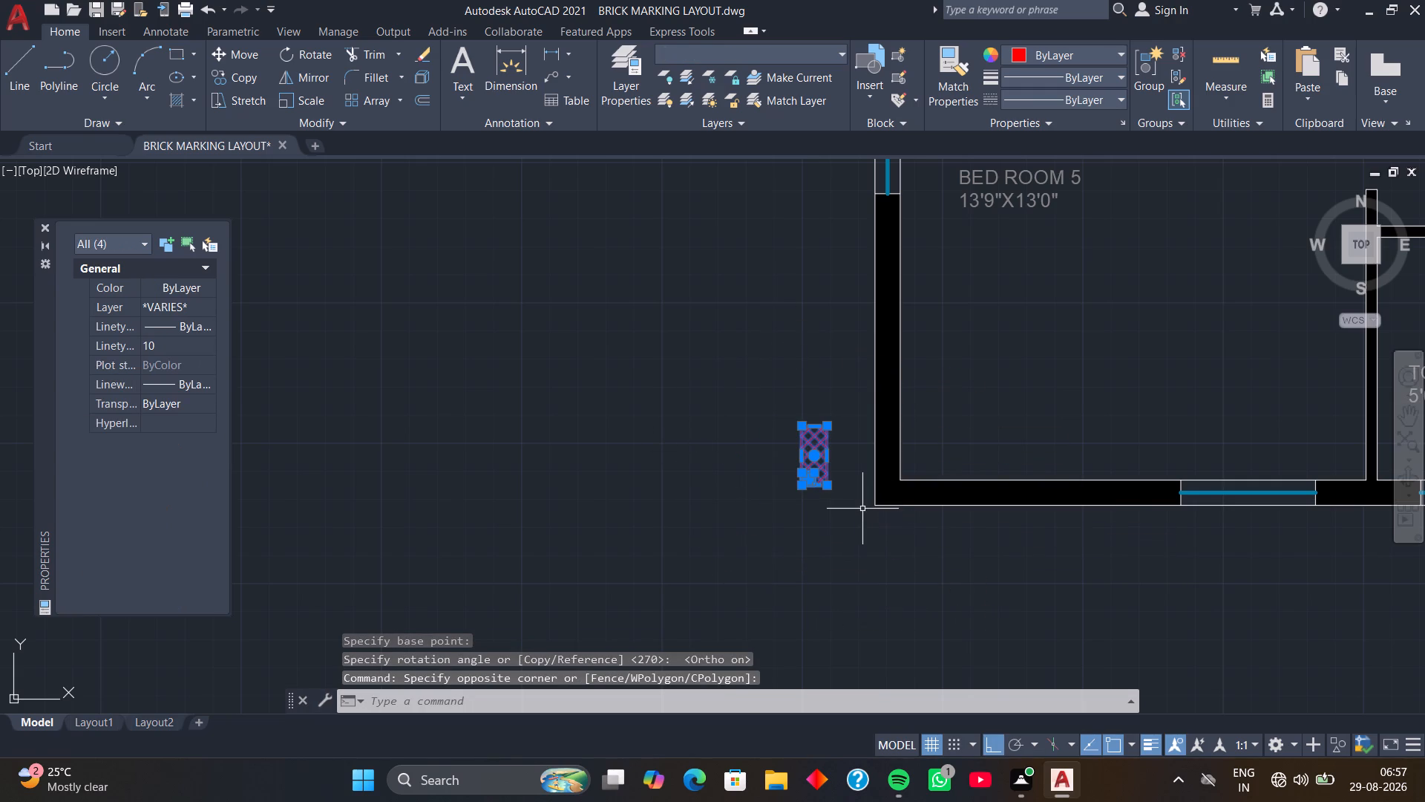
key("m")
key("space")
scroll(797, 489, "up", 3)
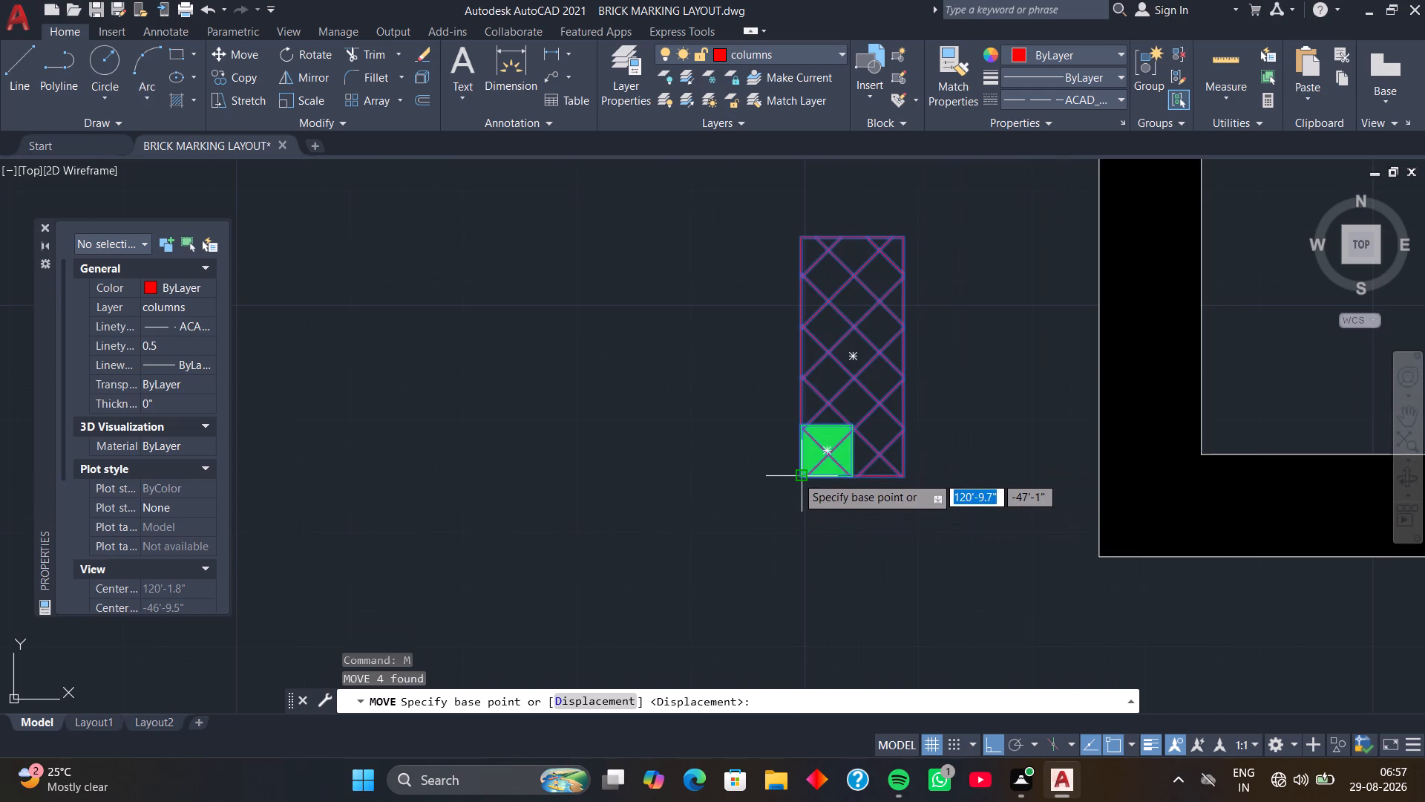
left_click(796, 476)
key("F8")
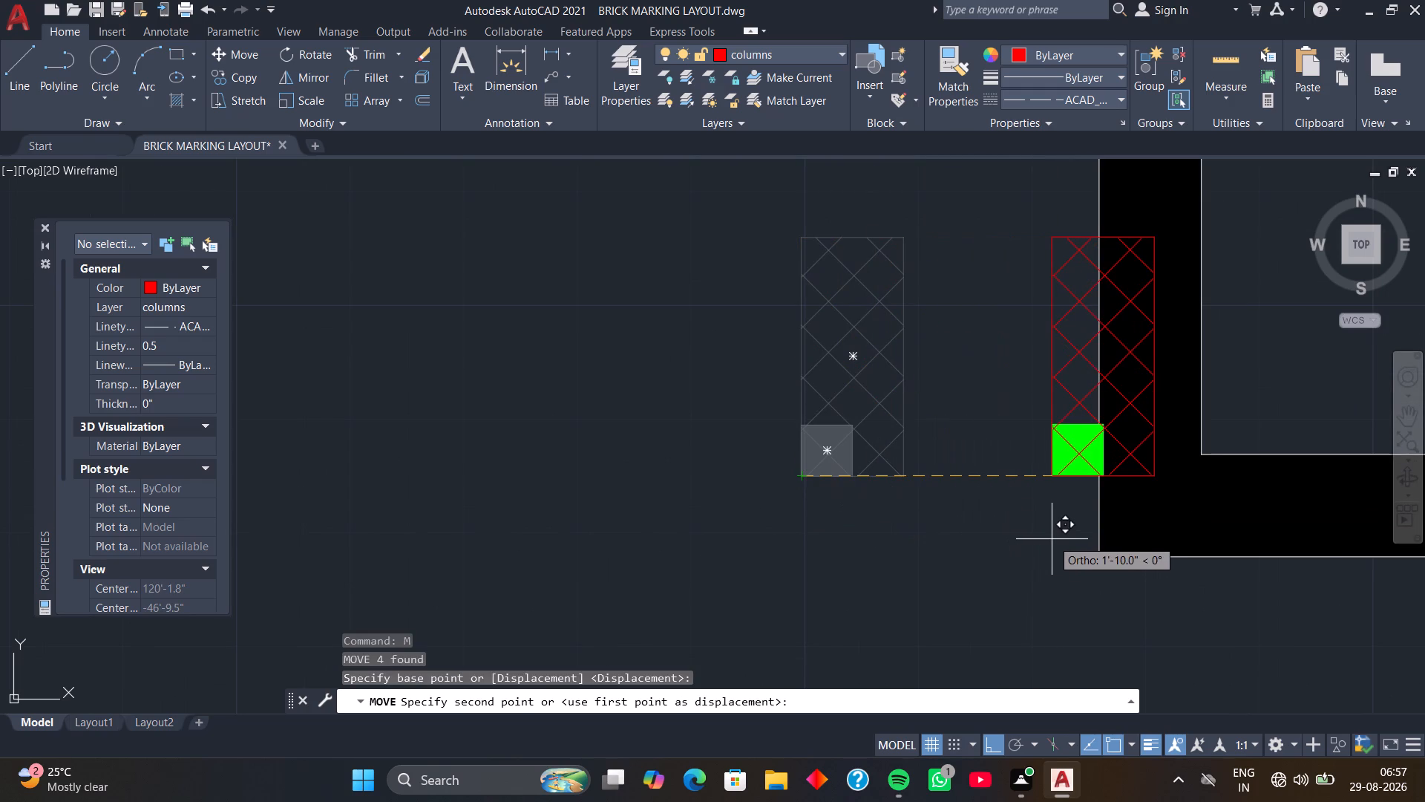
left_click(1101, 552)
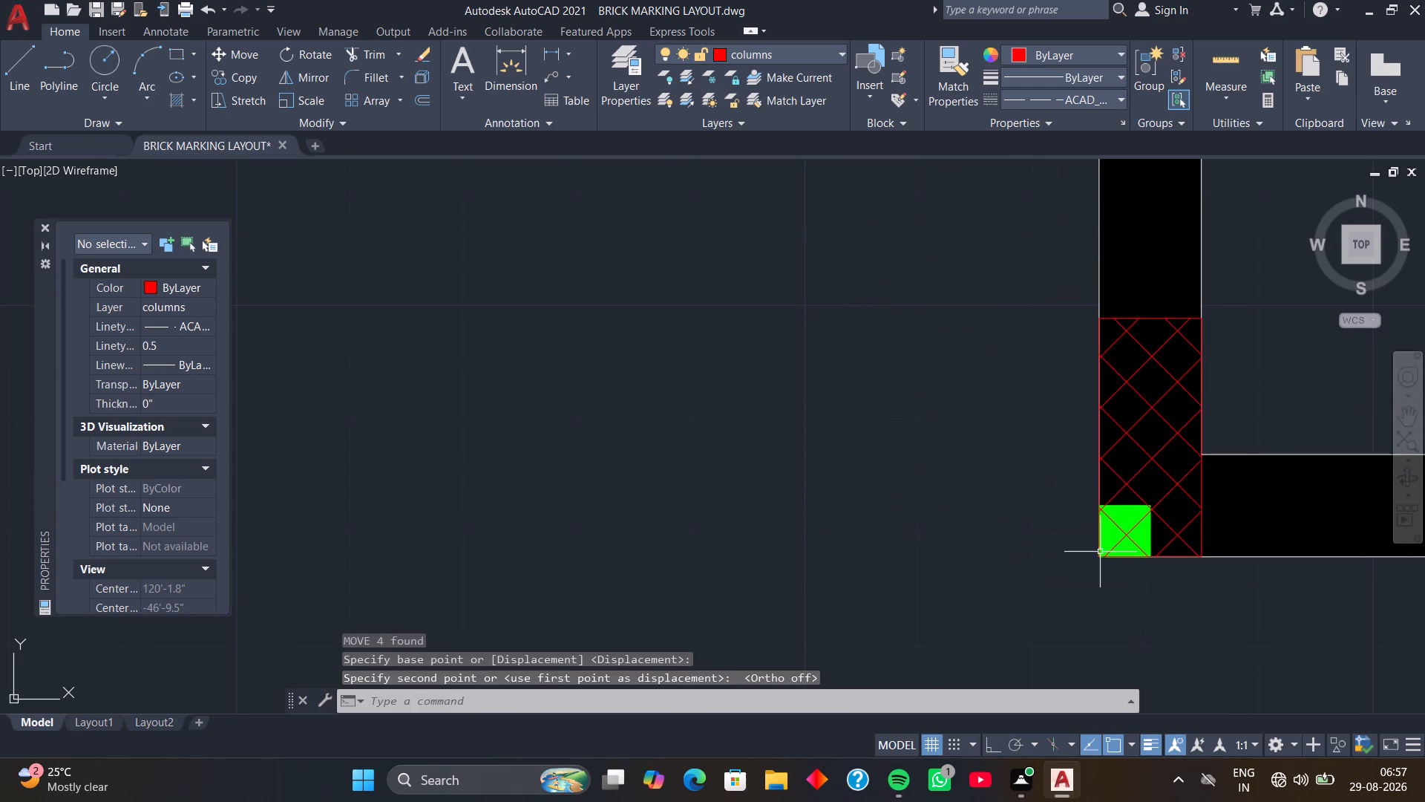
With Ortho on, rotate the flat column below the 5'0"X7'1" toilet's south-east corner 90° about its north-west corner.
scroll(1066, 560, "down", 4)
middle_click_drag(1139, 587, 876, 484)
middle_click_drag(1185, 509, 989, 492)
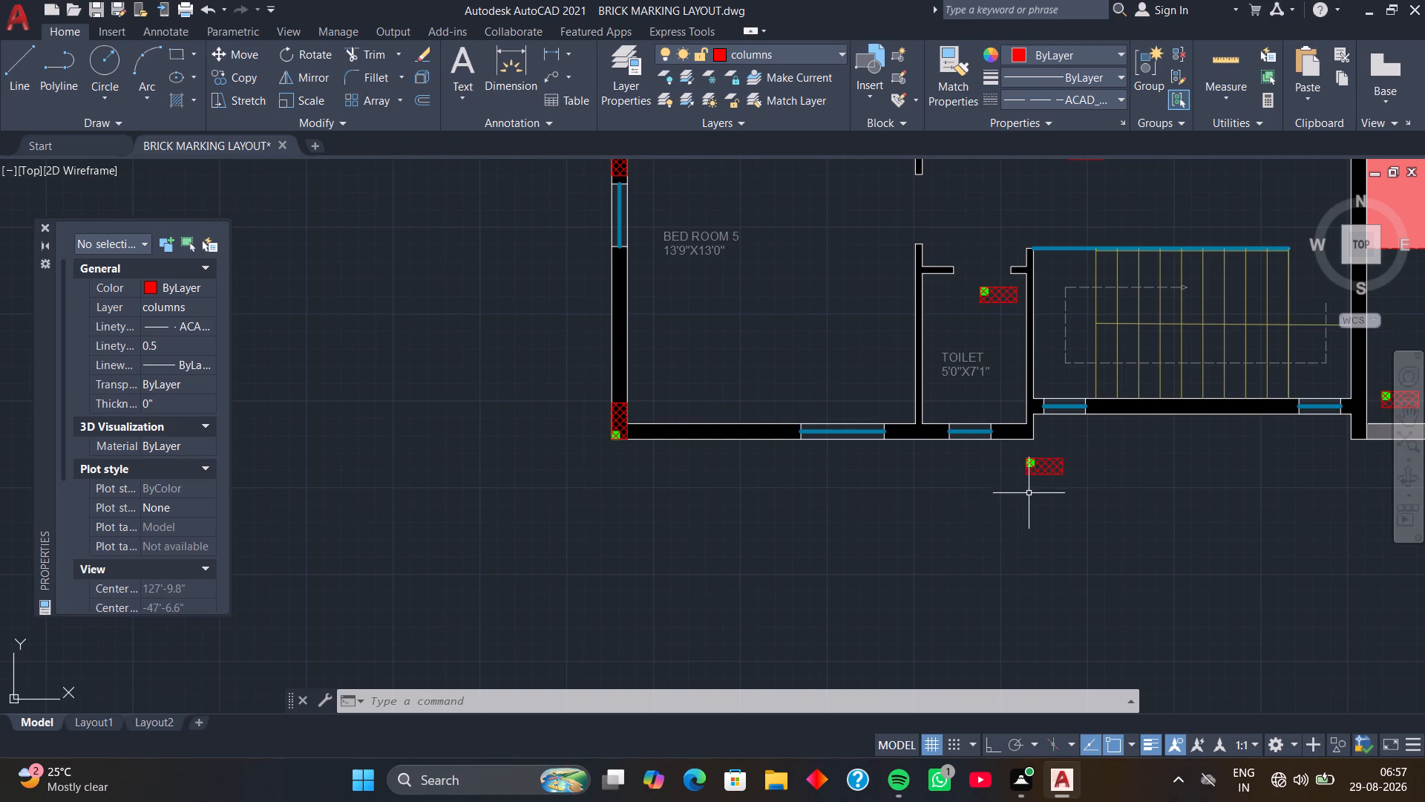
middle_click_drag(1029, 483, 952, 544)
middle_click_drag(937, 560, 923, 564)
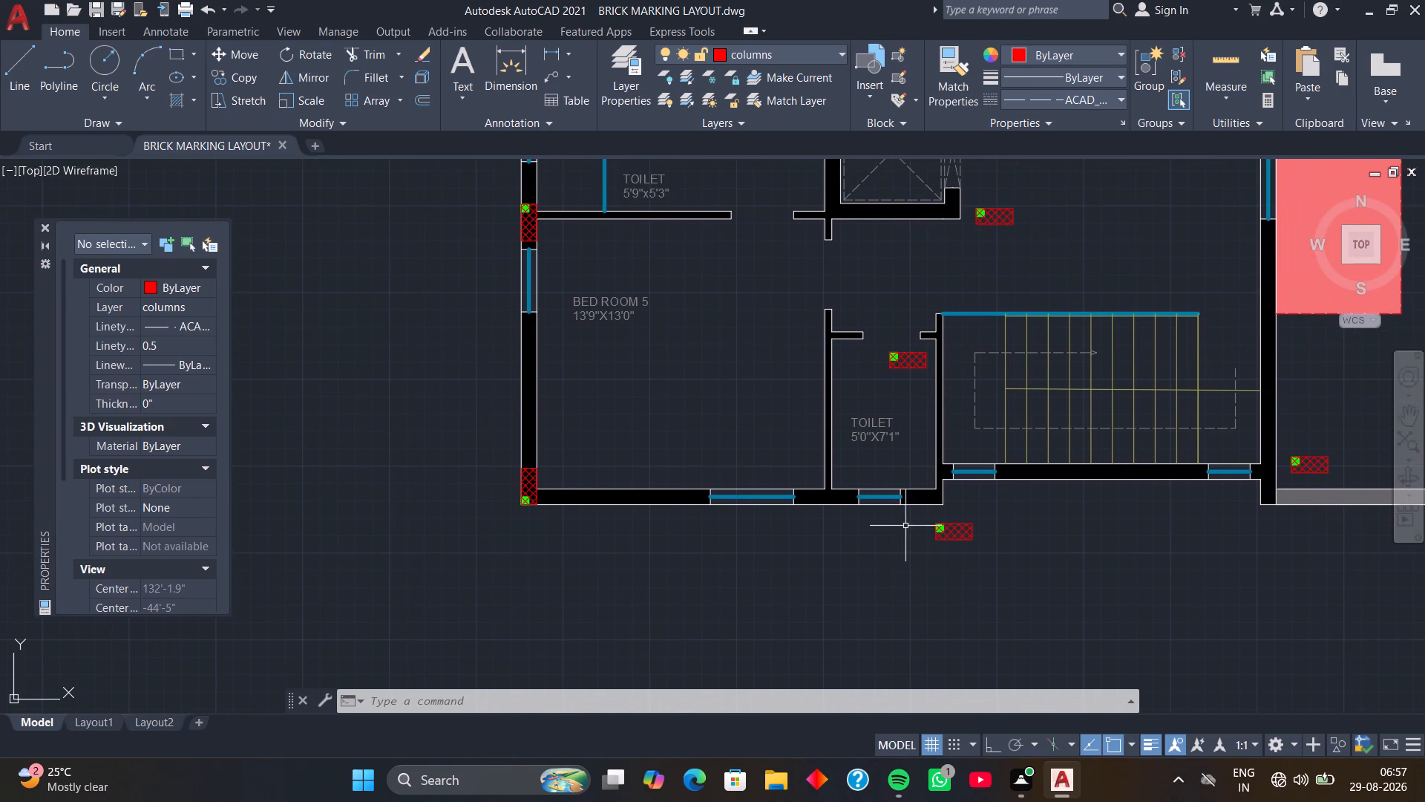
left_click(916, 515)
left_click(1018, 563)
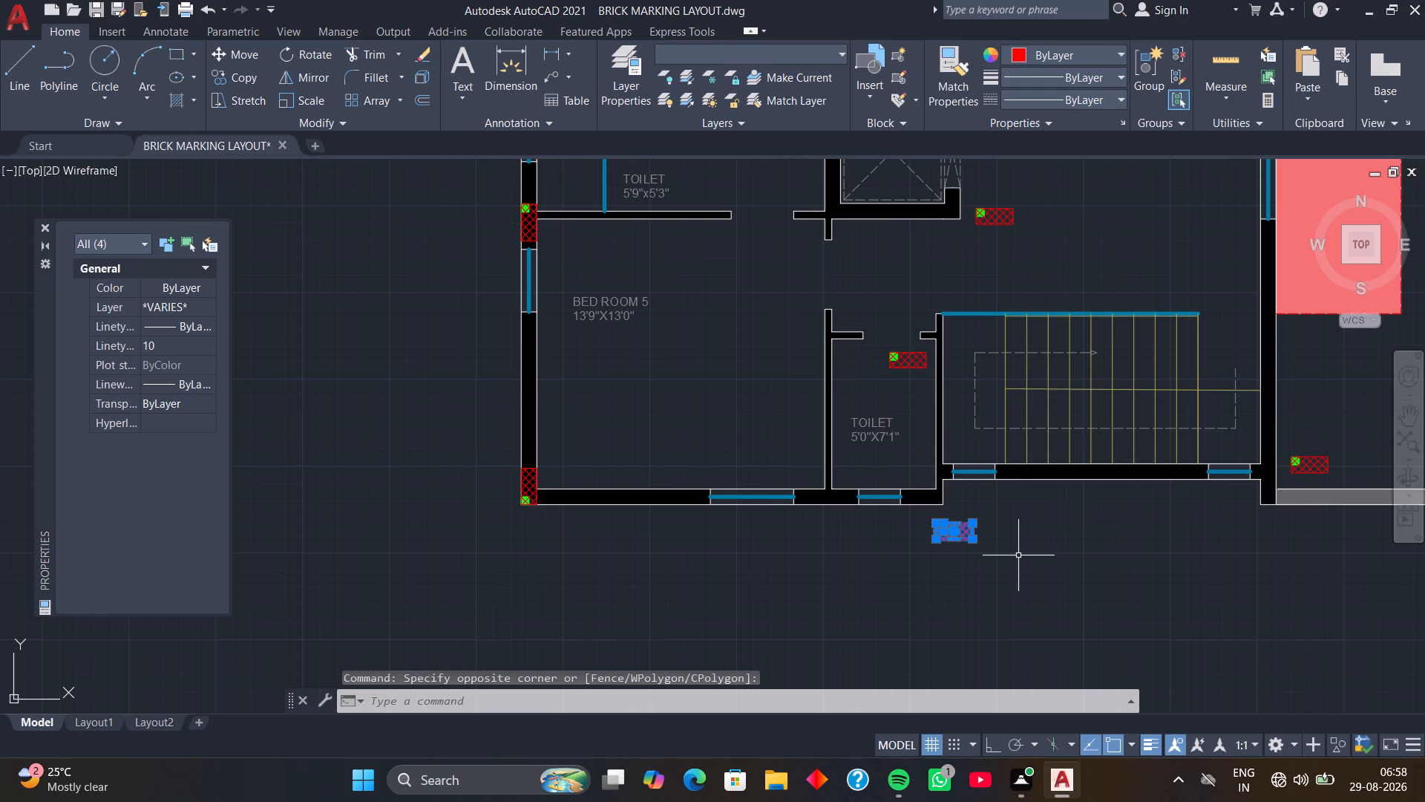
type("RO")
key("space")
scroll(957, 521, "up", 2)
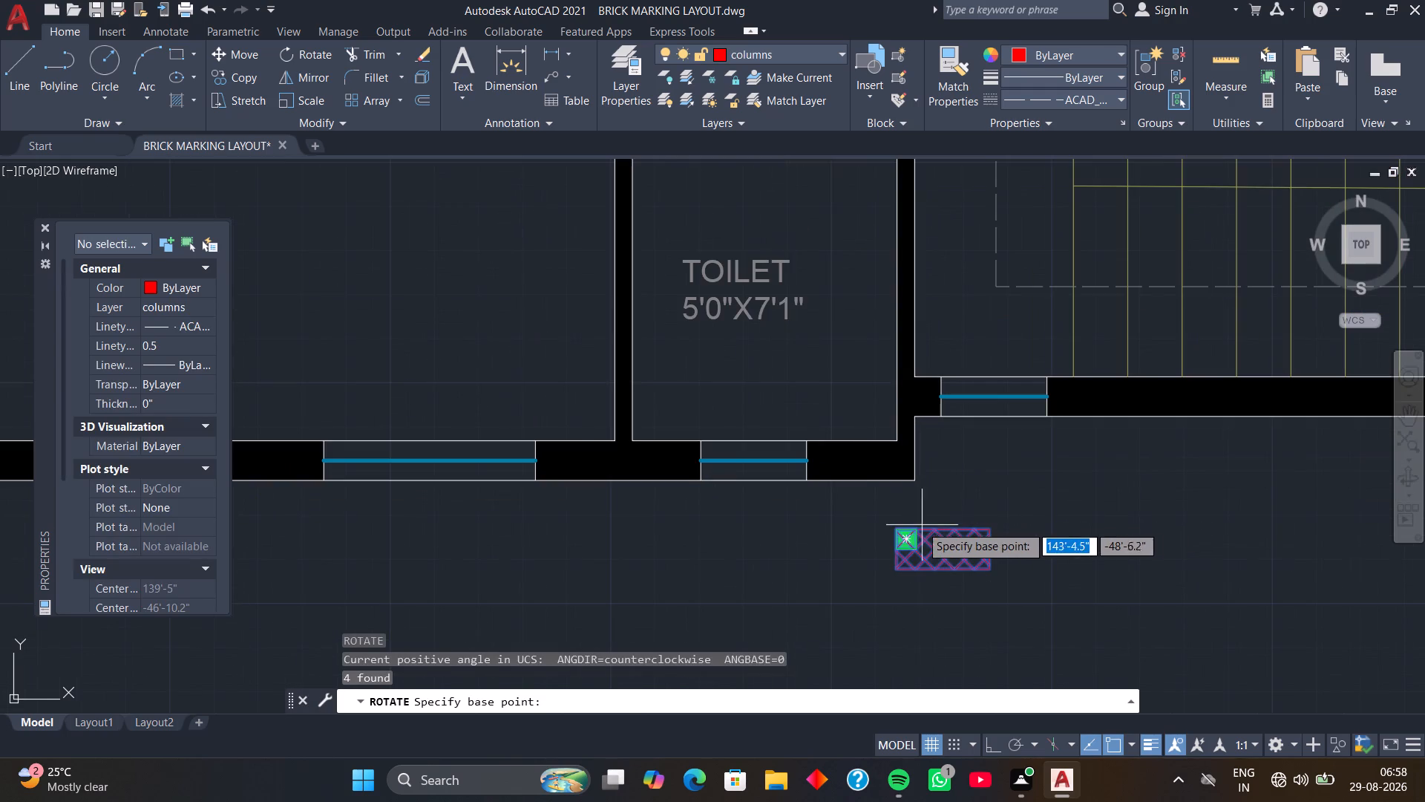
left_click(891, 527)
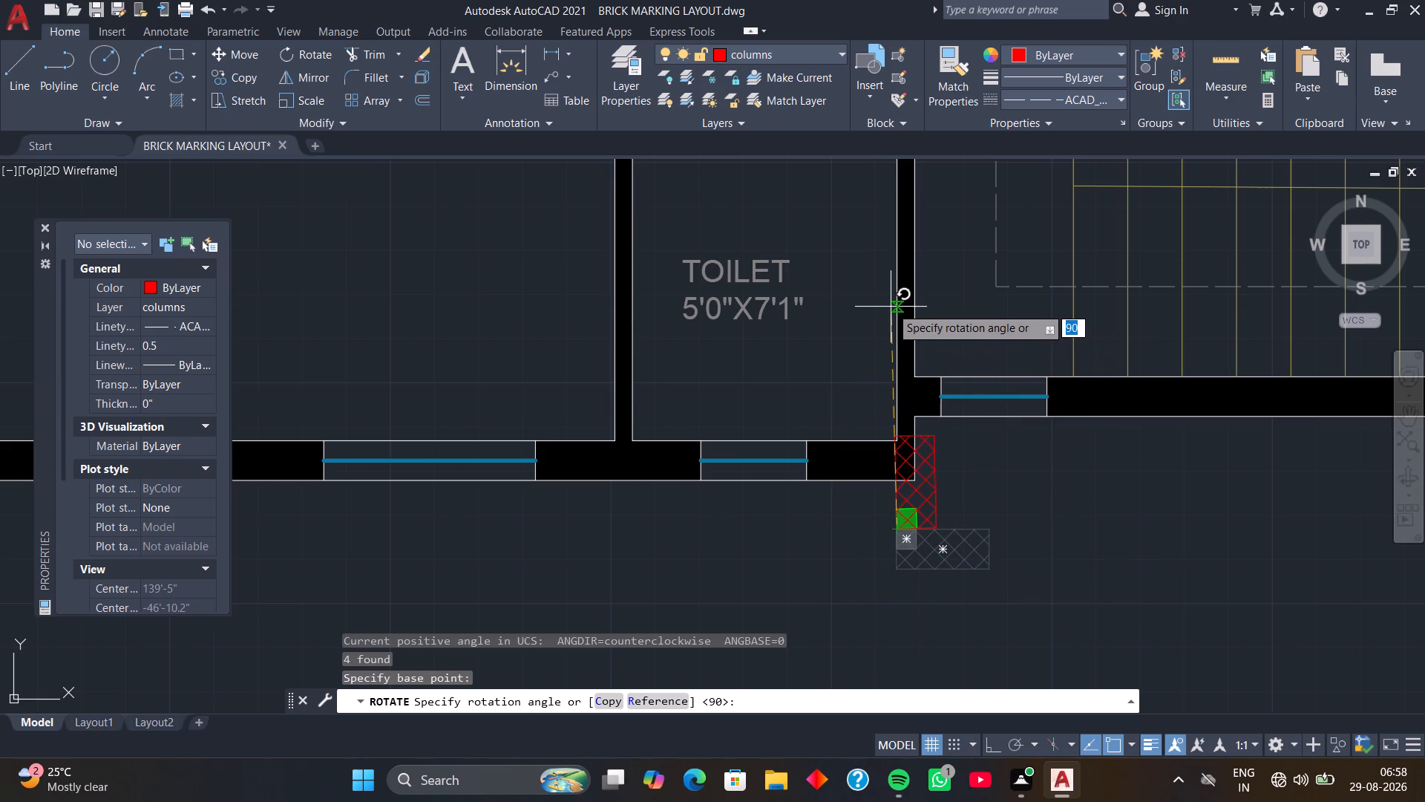
key("F8")
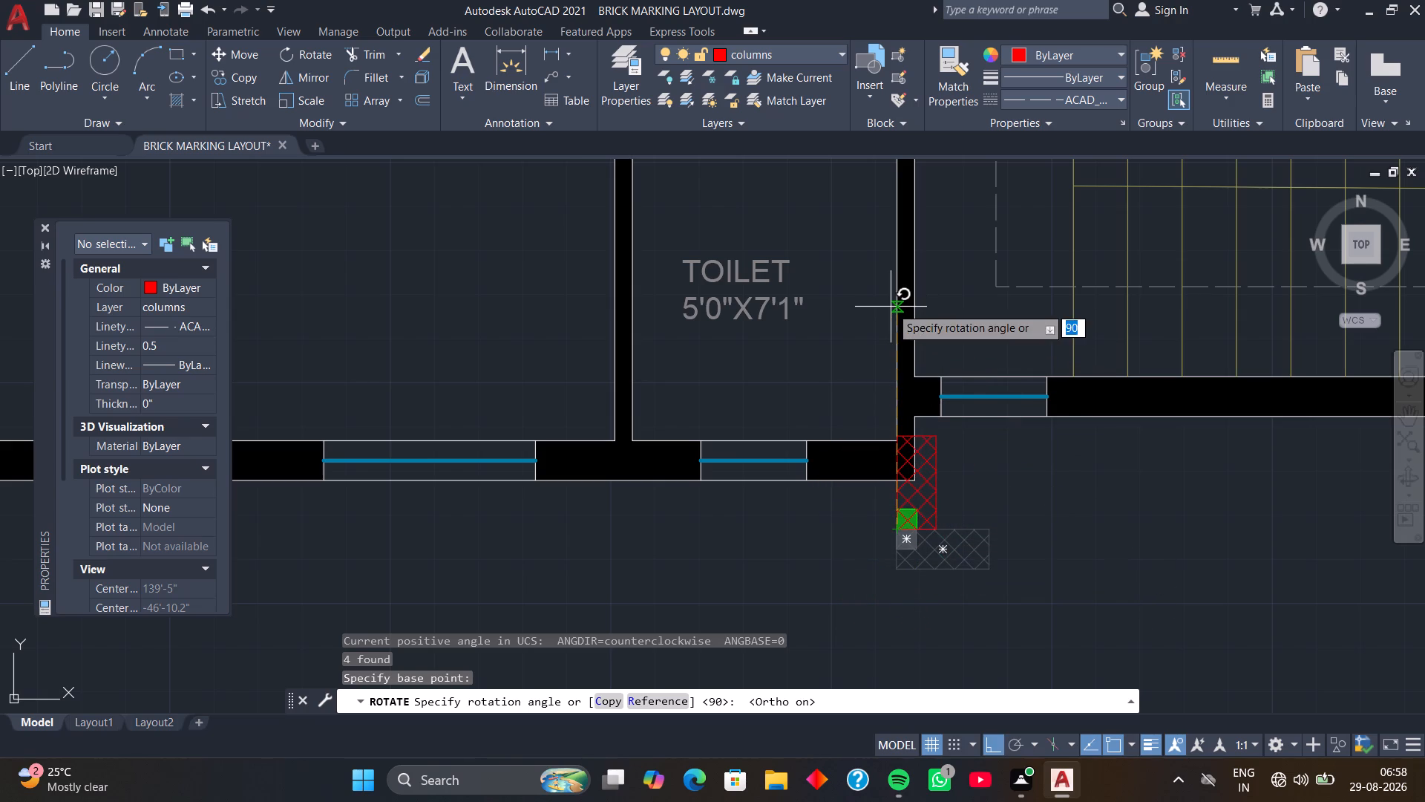
left_click(946, 306)
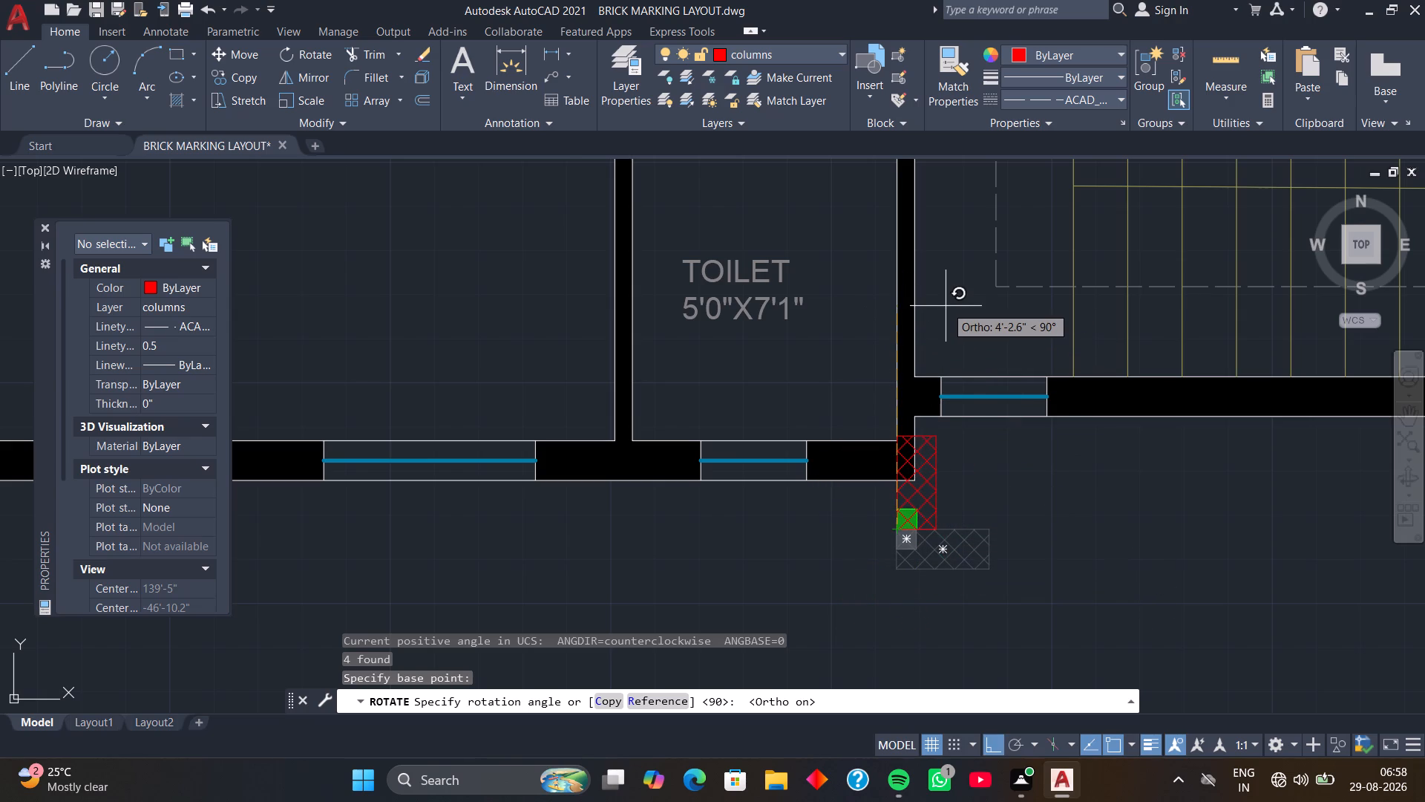
Mirror the upright column at the toilet's south-east corner across a vertical line just east of it, erasing the source objects.
left_click(961, 459)
left_click(931, 534)
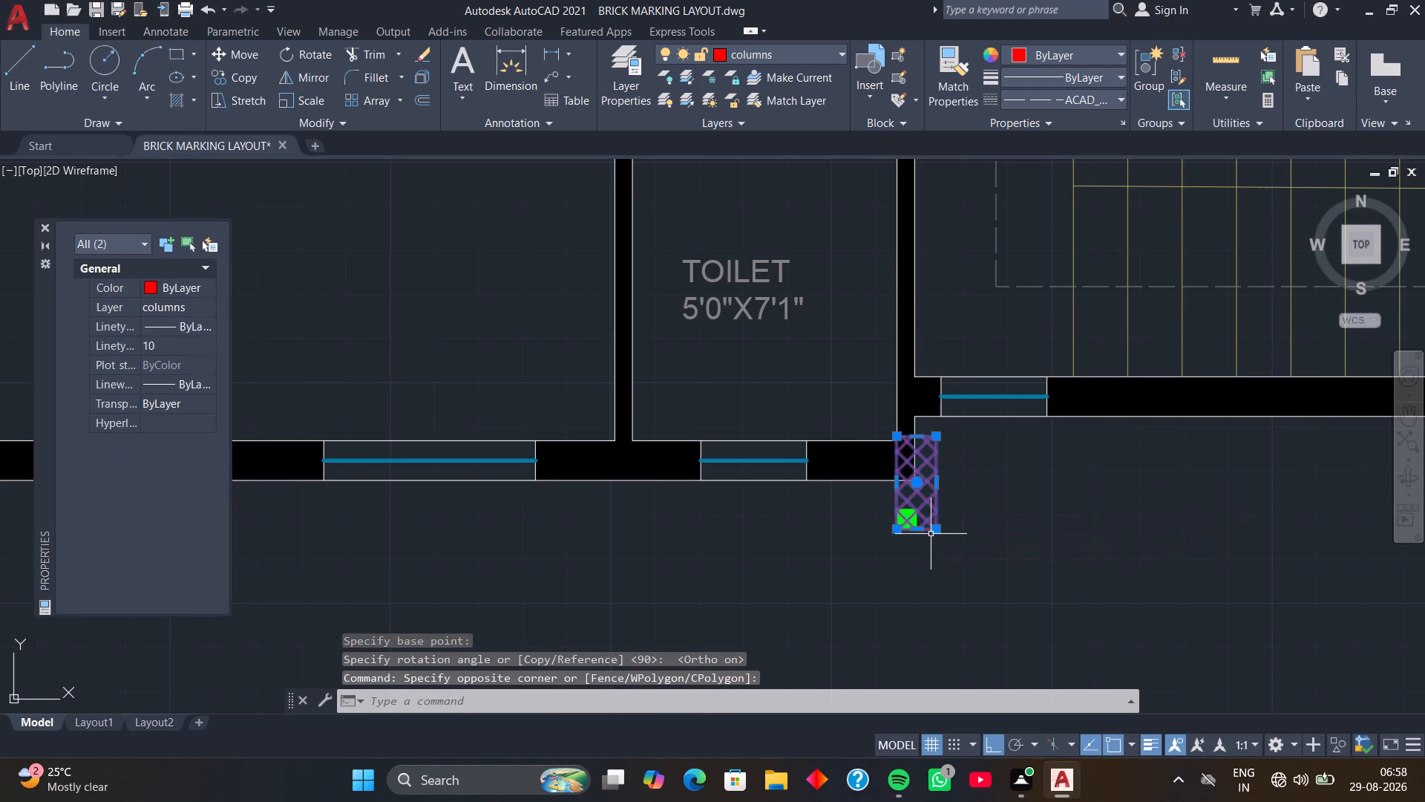
left_click(964, 509)
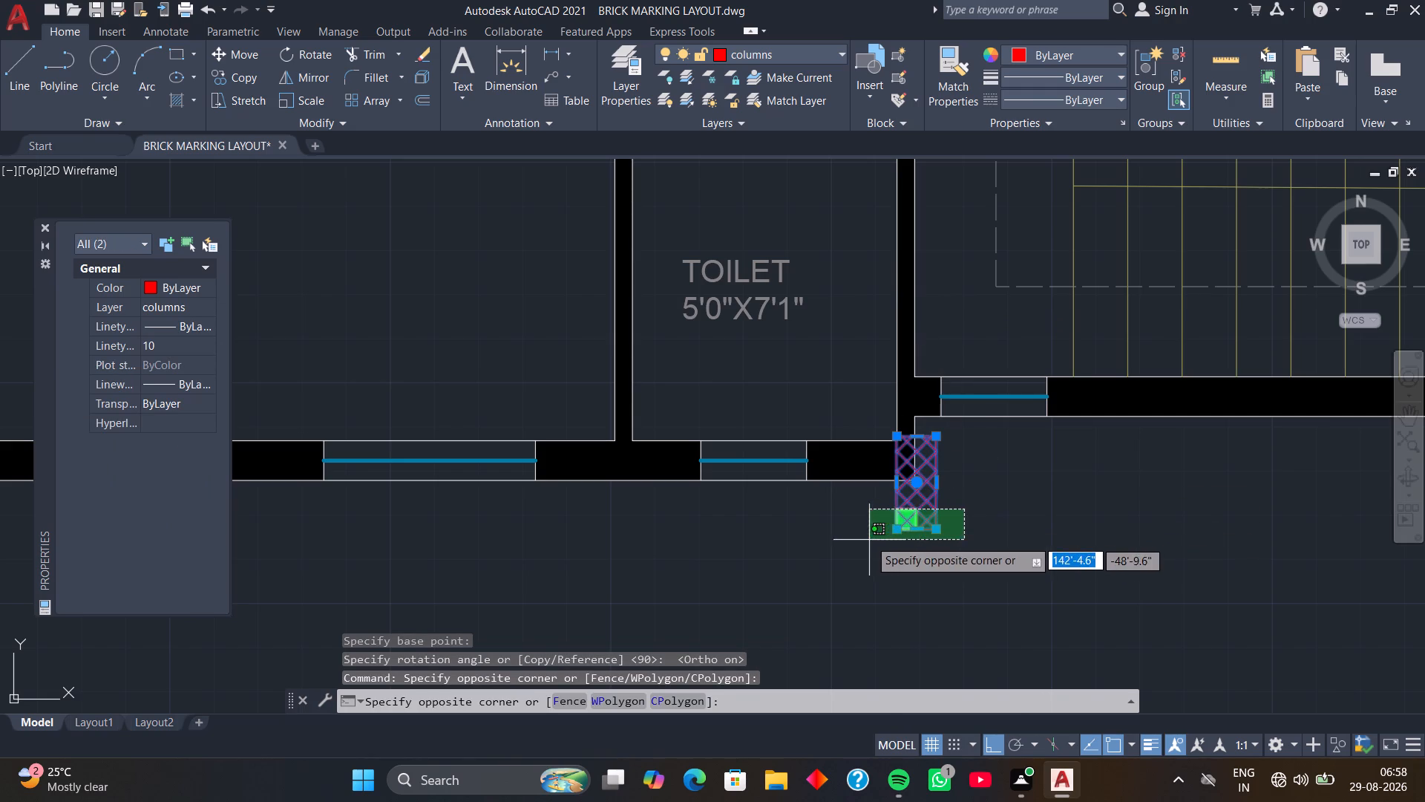
left_click(869, 539)
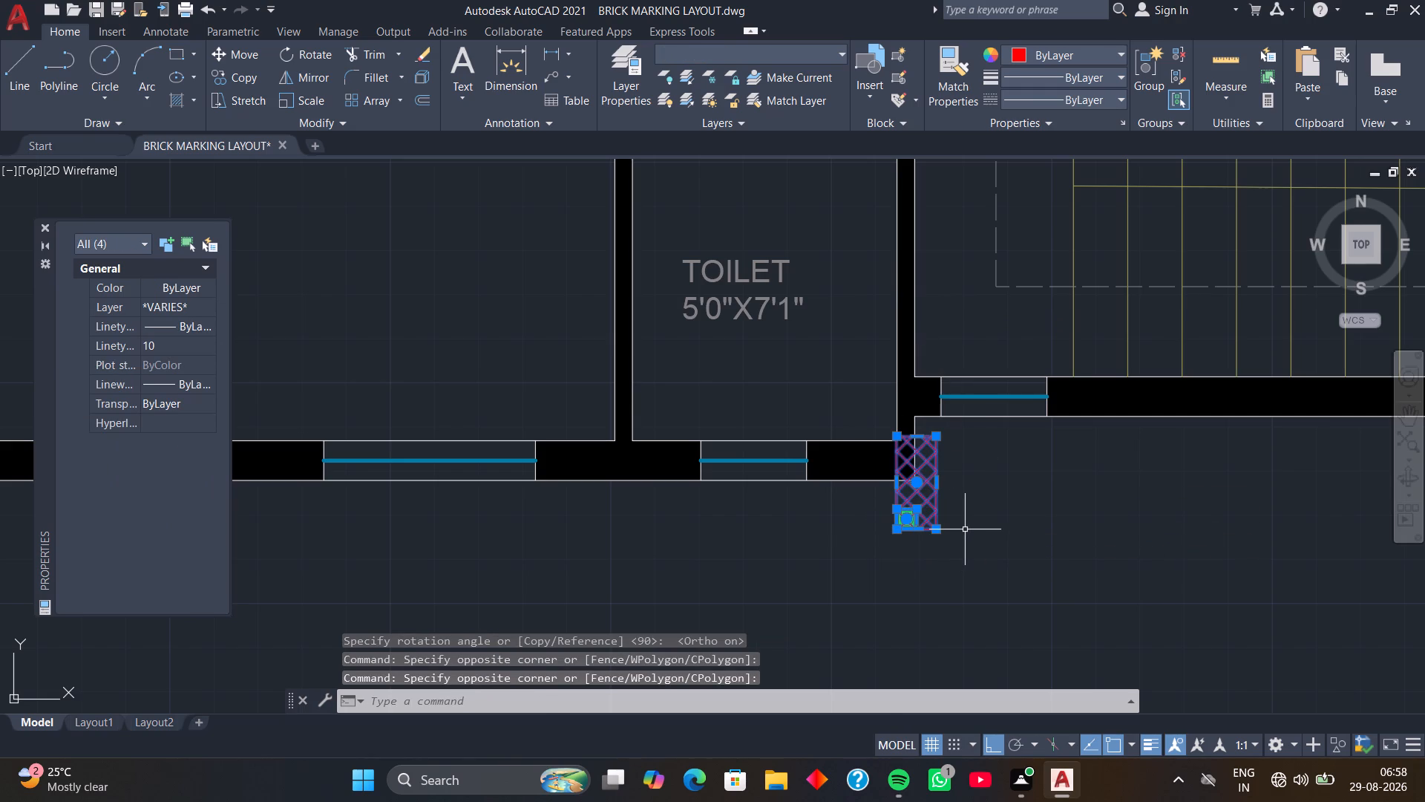
type("MI")
key("space")
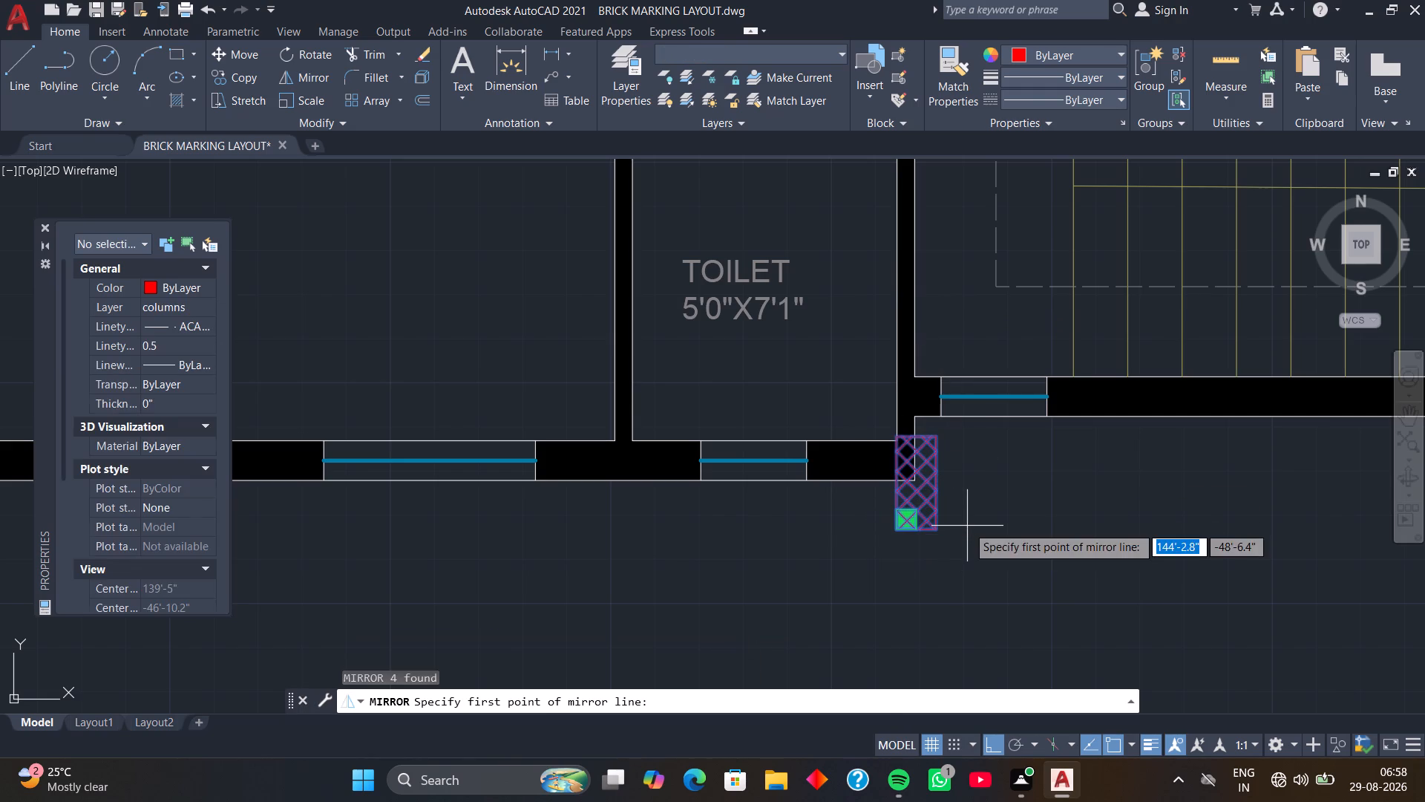
left_click(969, 537)
left_click(974, 421)
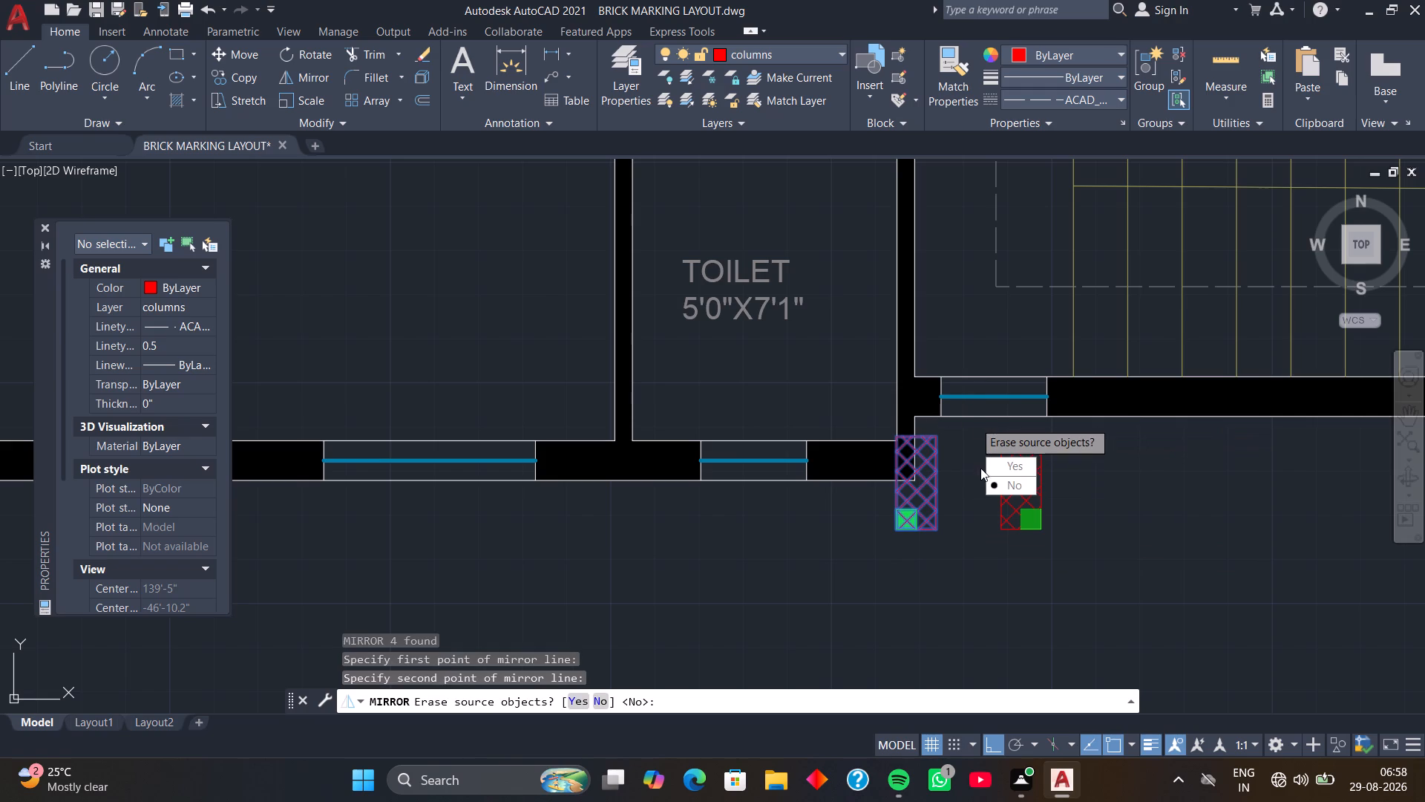
left_click_drag(1003, 466, 974, 421)
With Ortho off, move the mirrored column by its south-east corner onto the toilet's outer south-east wall corner.
left_click(980, 422)
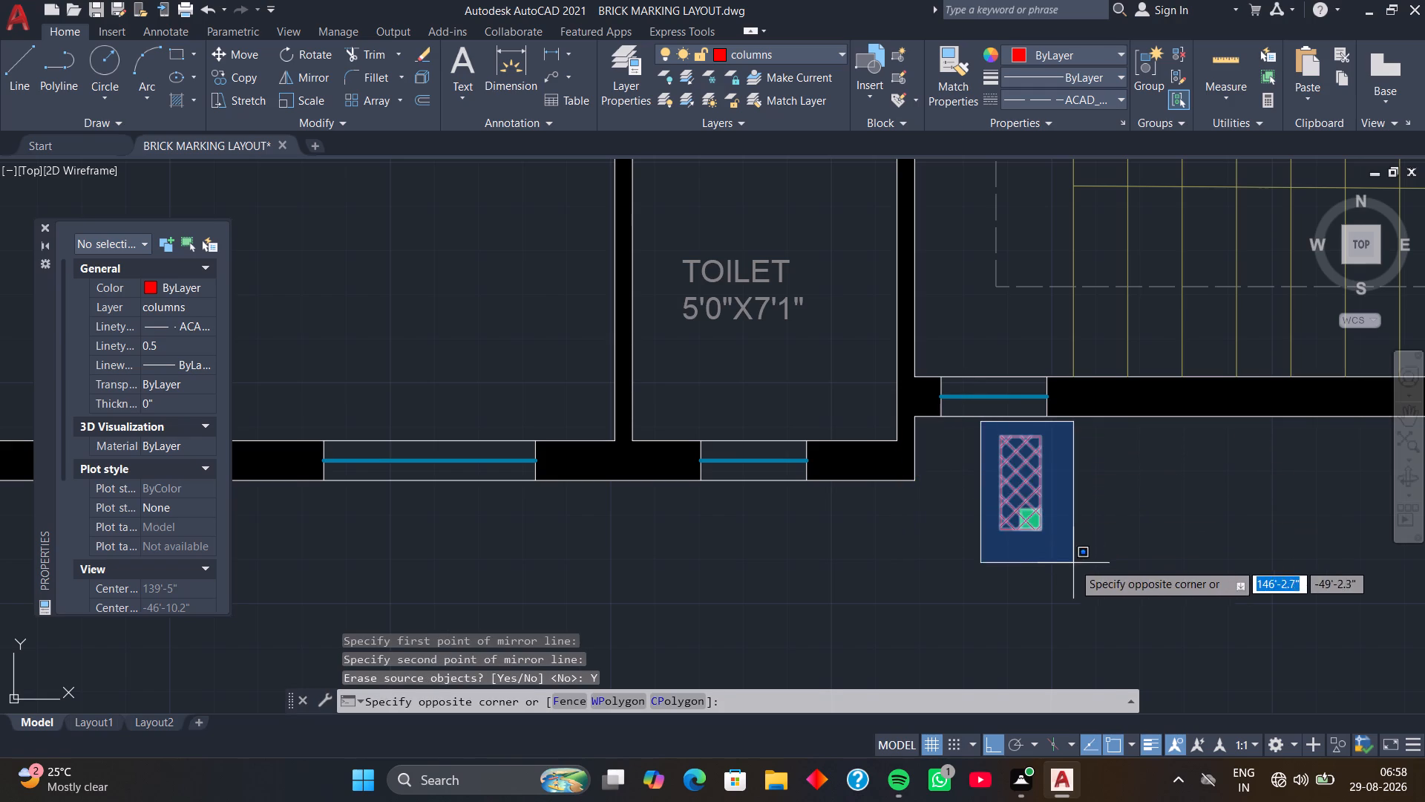
left_click(1078, 576)
type("M")
key("space")
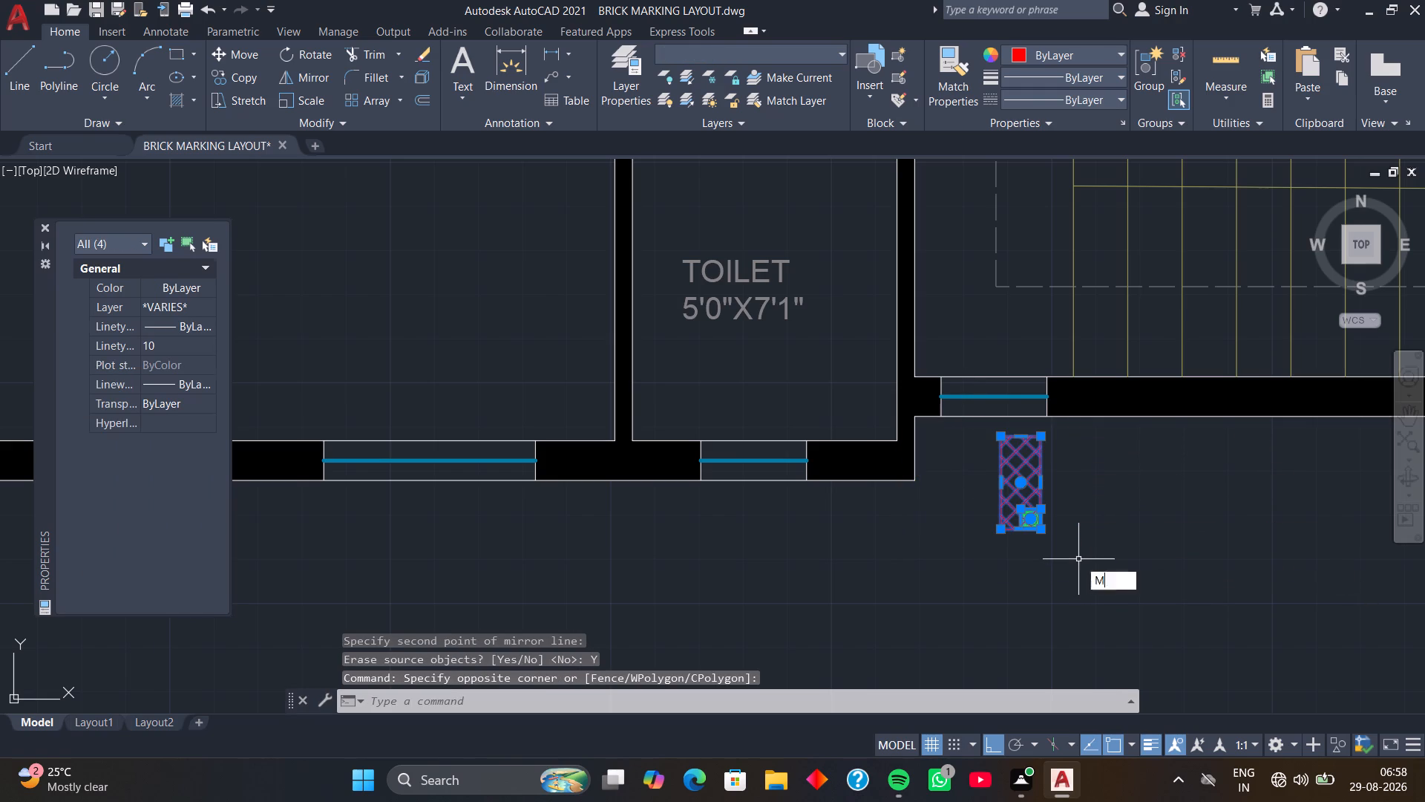
scroll(1065, 559, "up", 1)
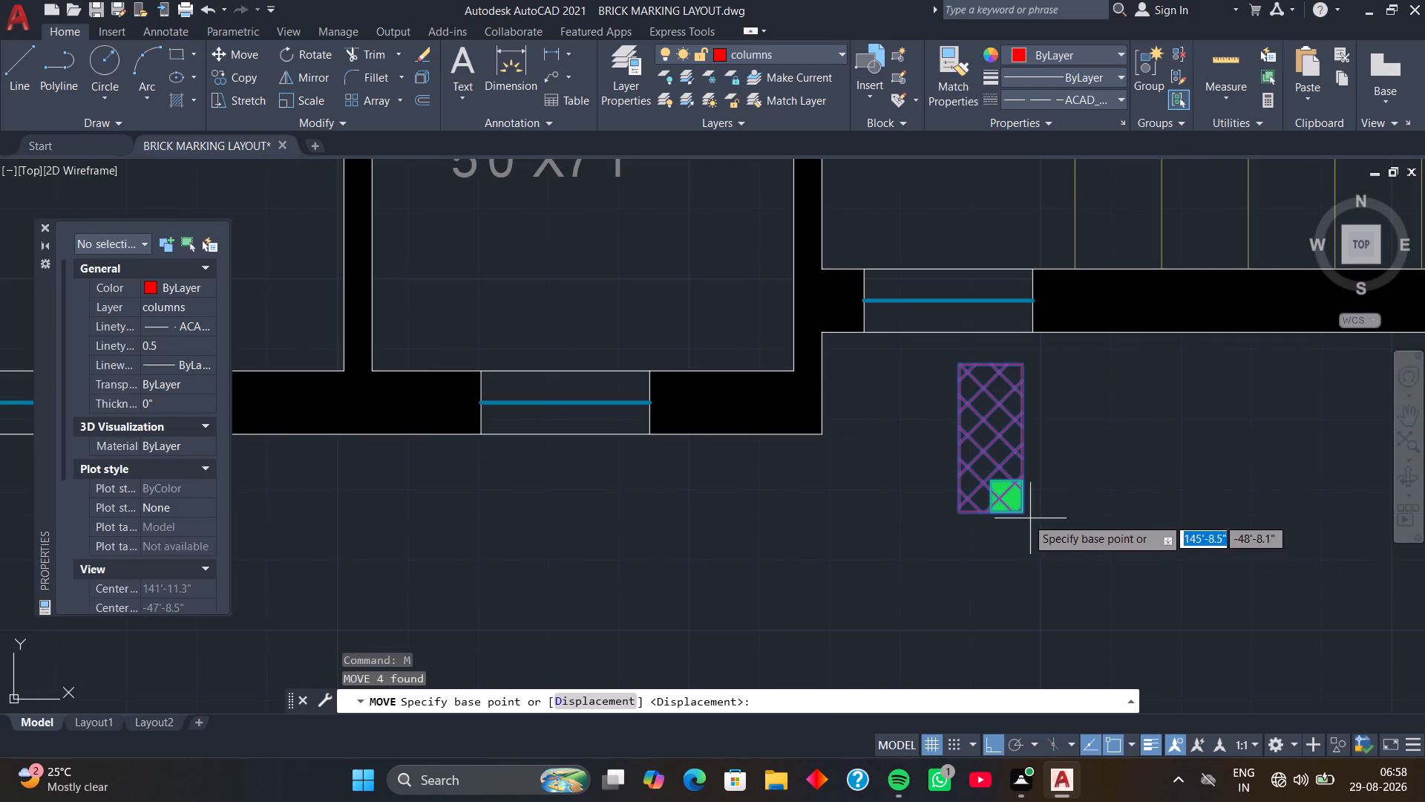
left_click(1022, 516)
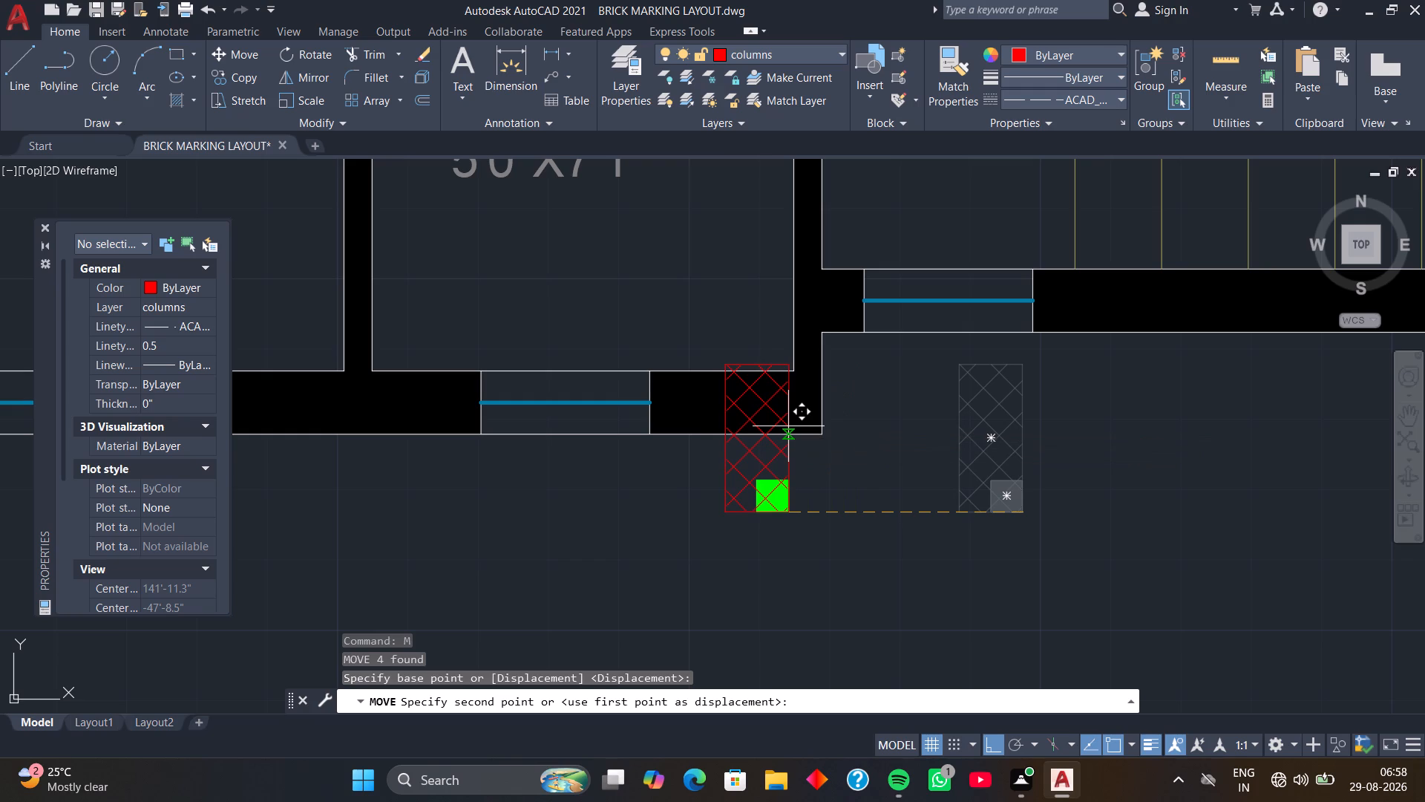
key("F8")
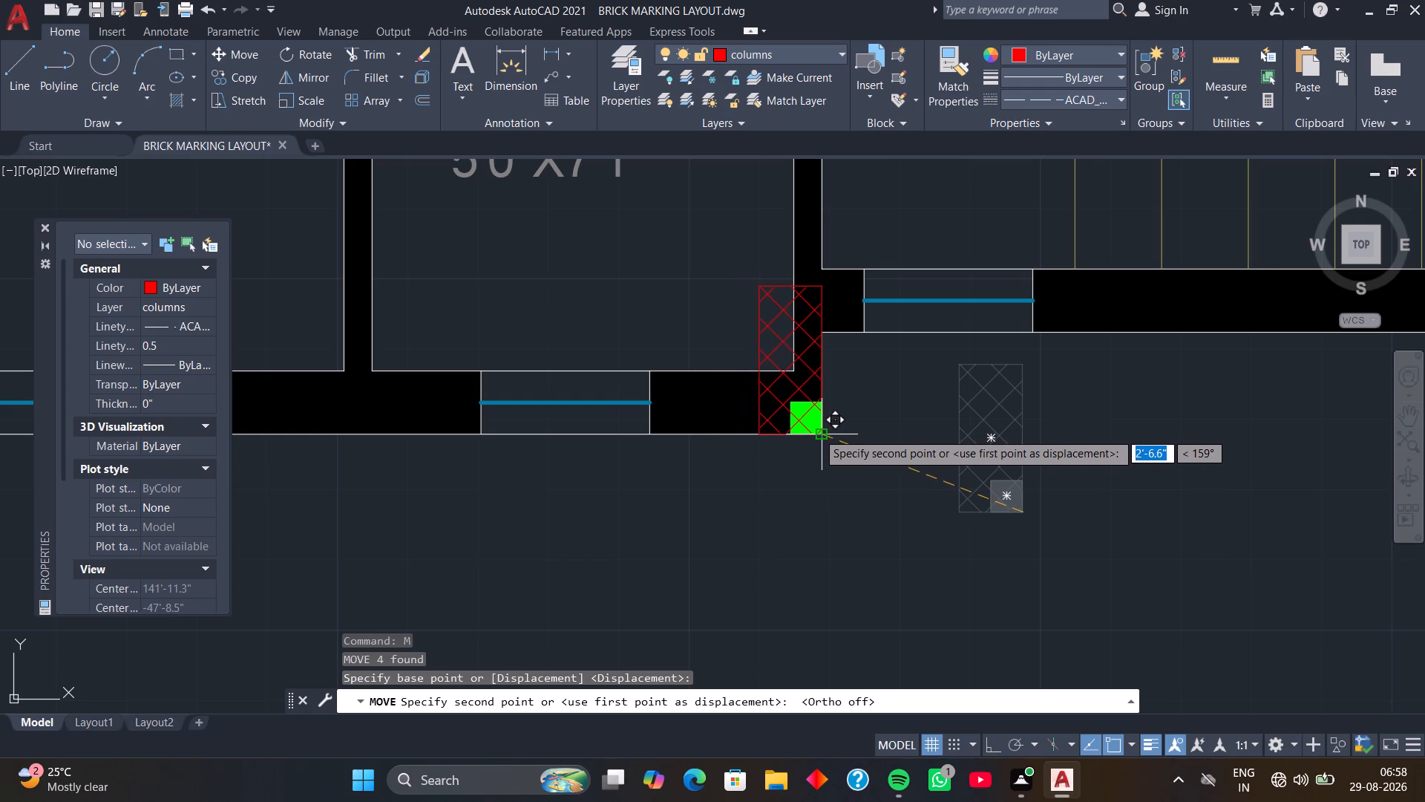
left_click(817, 432)
Rotate the flat column inside the 5'0"X7'1" toilet 90° clockwise about its north-west corner.
scroll(905, 420, "down", 3)
middle_click_drag(919, 434, 865, 481)
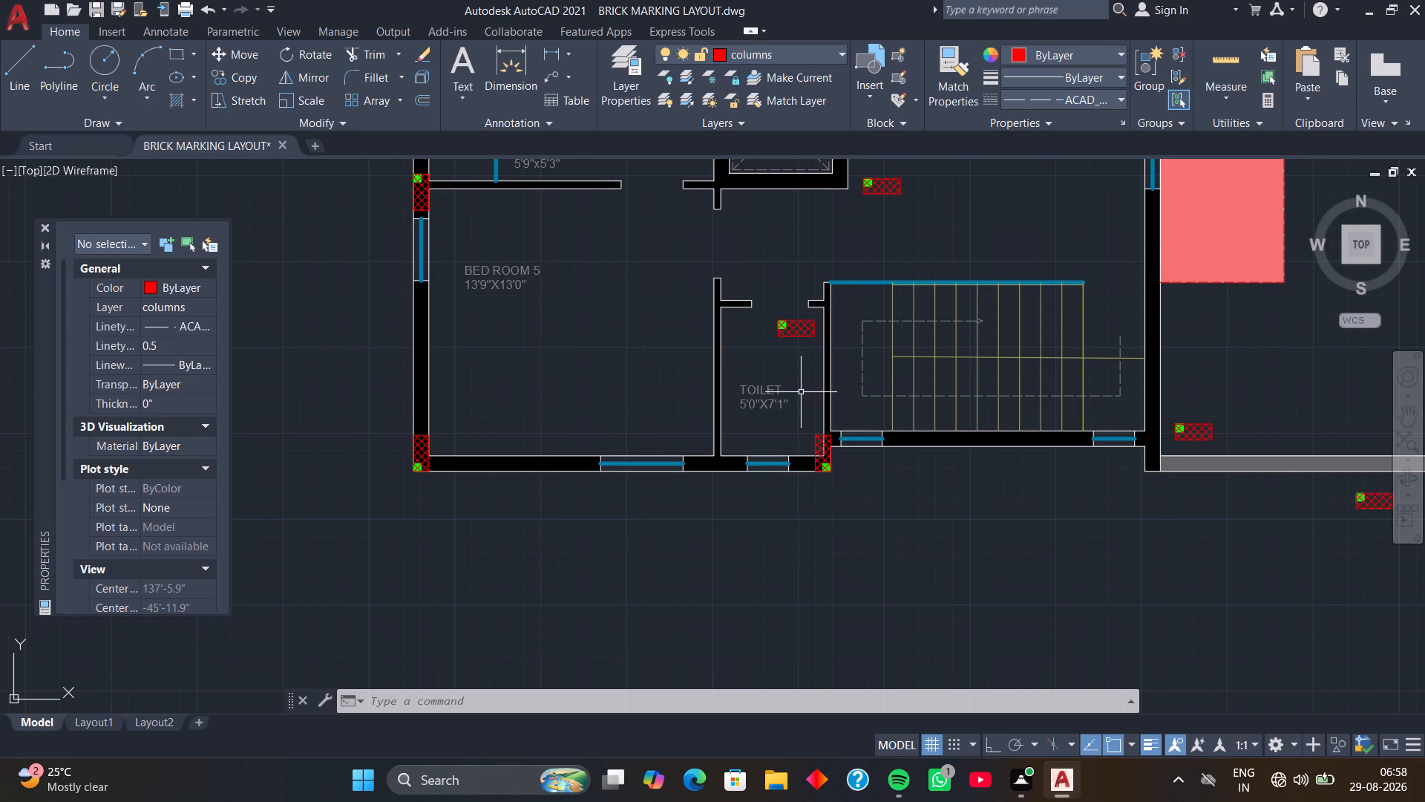
scroll(790, 374, "up", 2)
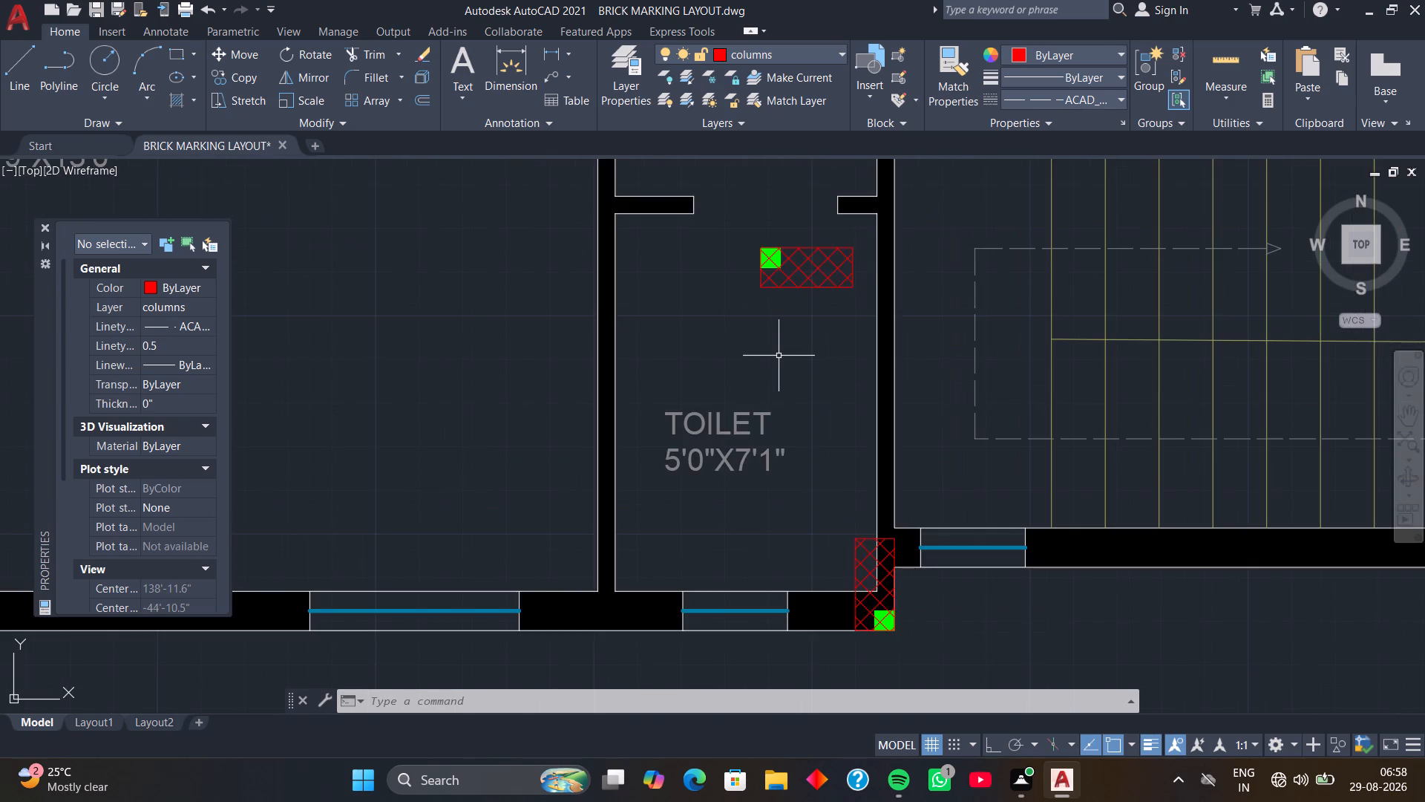
middle_click_drag(779, 356, 699, 433)
left_click(664, 296)
left_click(787, 408)
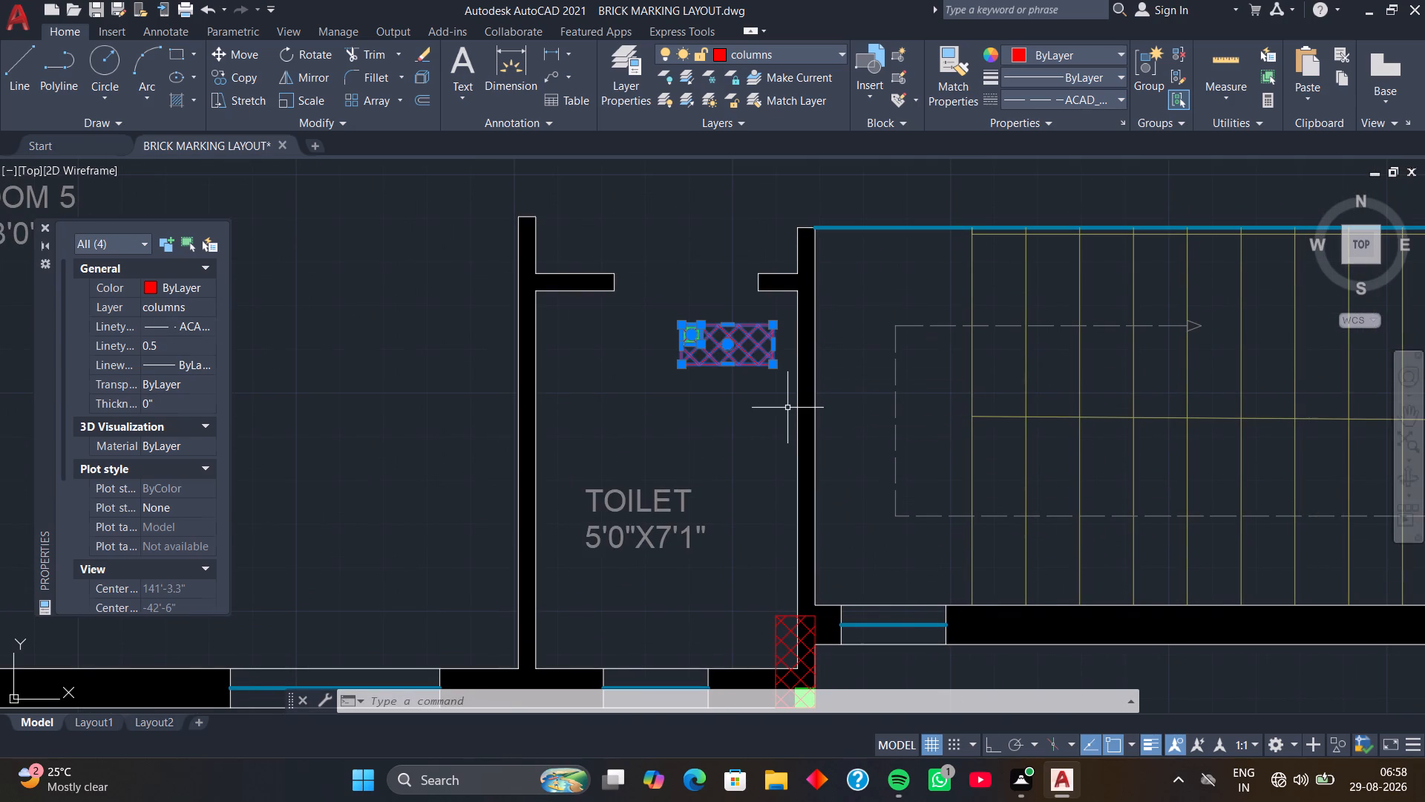
type("RO")
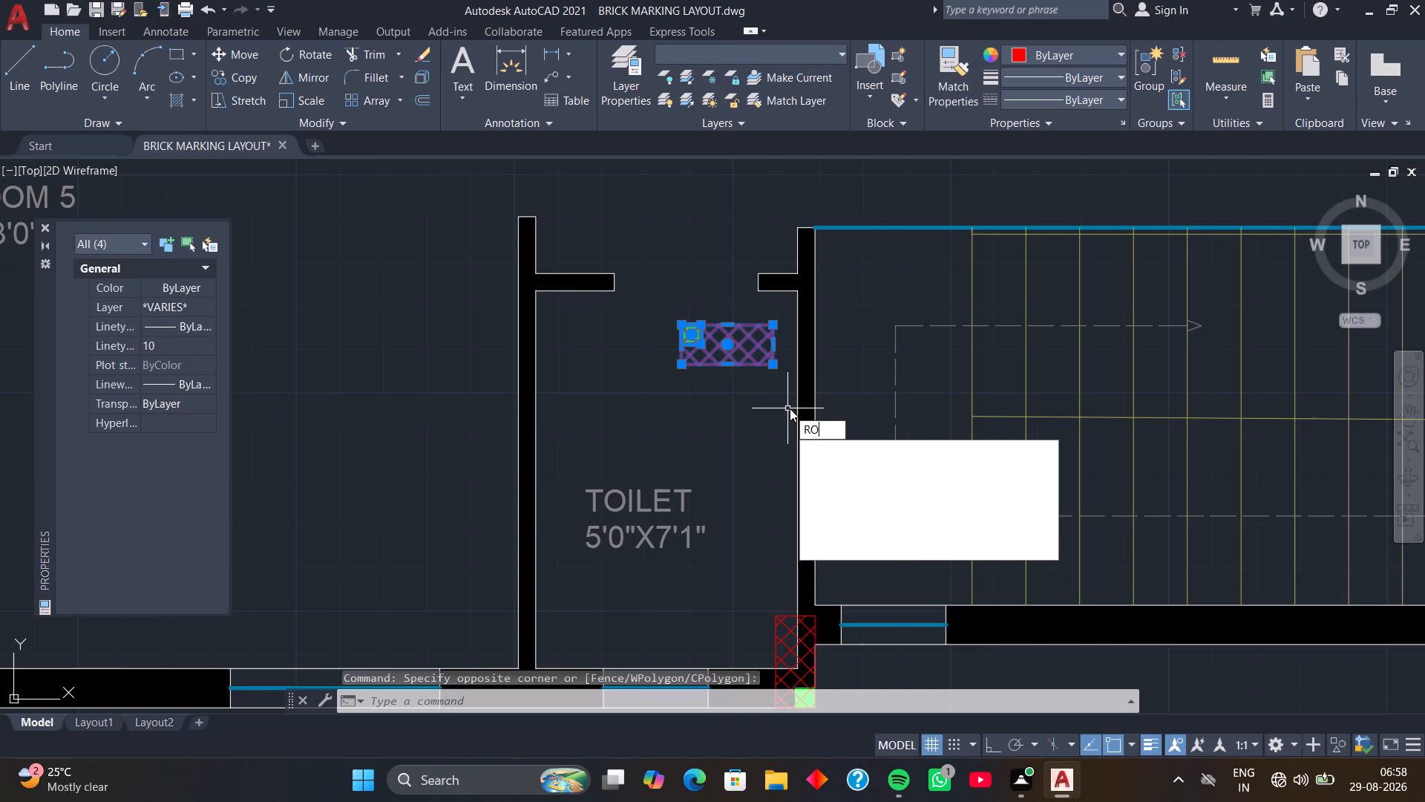
key("space")
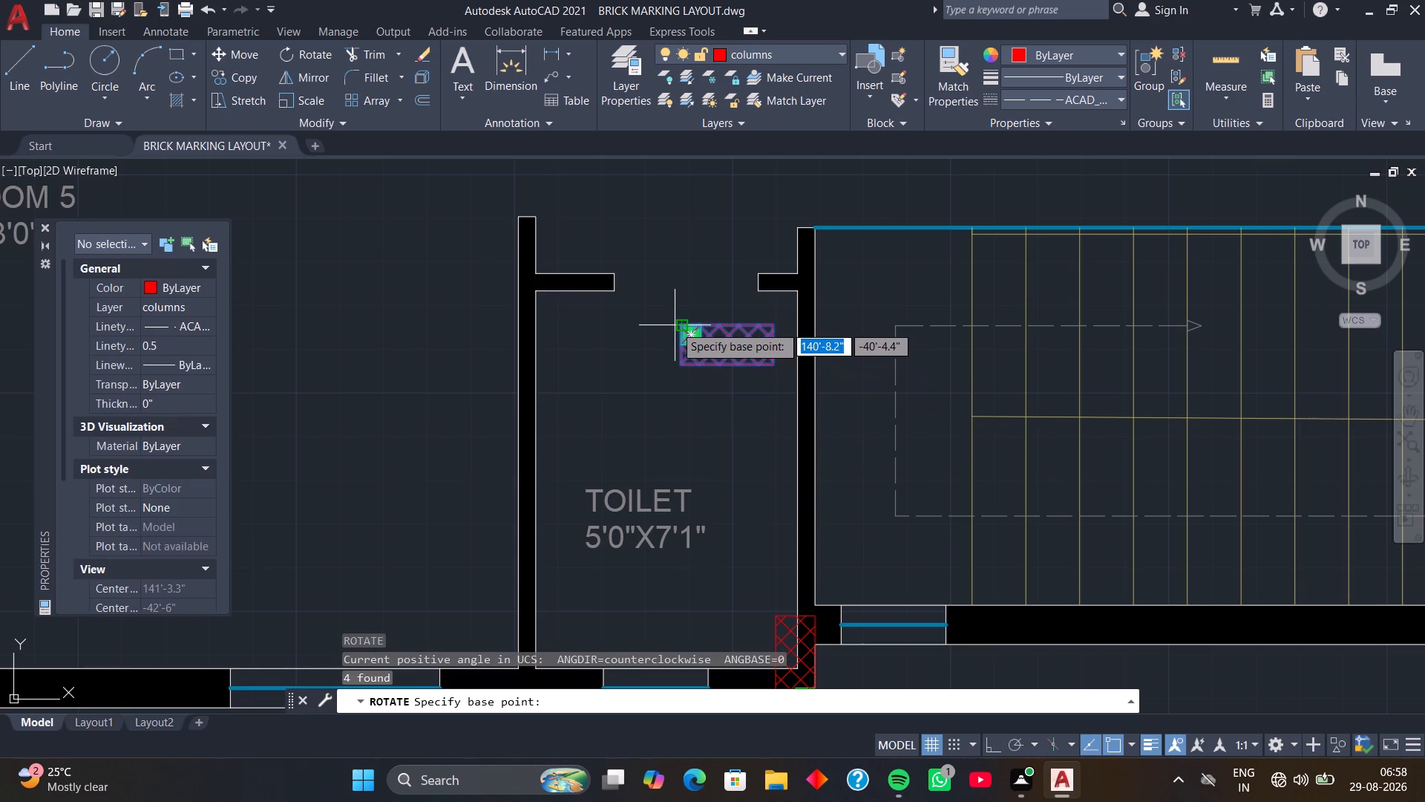
left_click(678, 325)
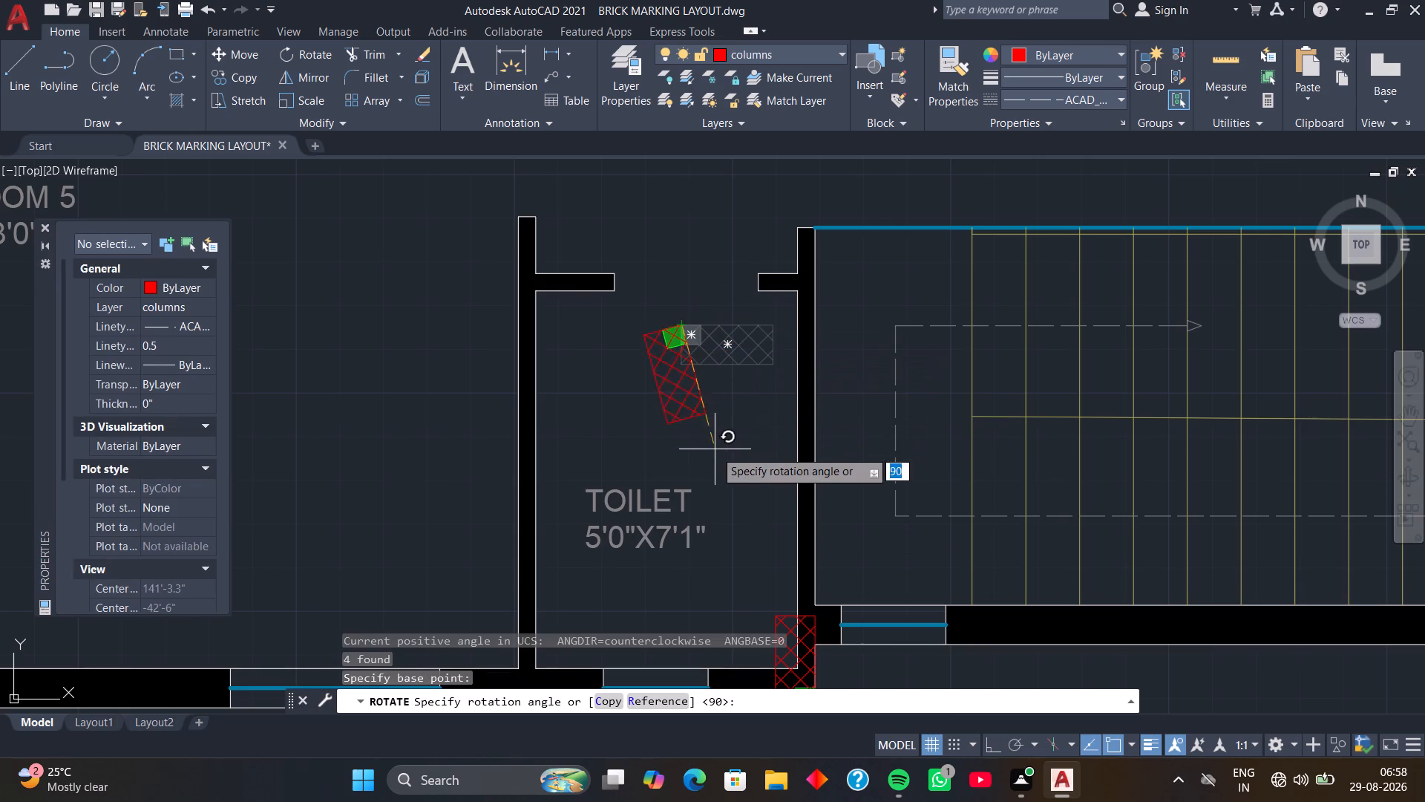
left_click(672, 494)
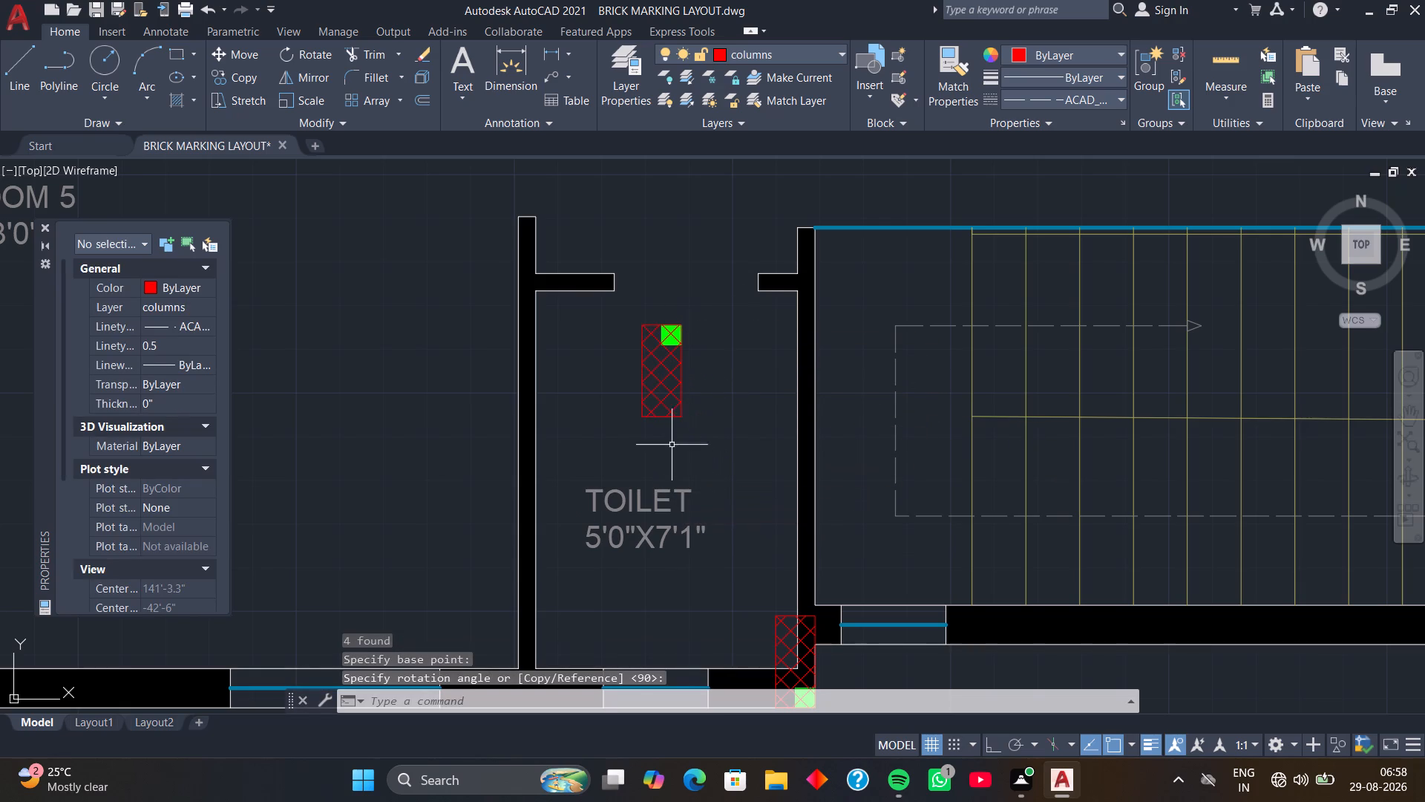
Move the upright column by its north-east corner onto the toilet's outer east wall face, level with the north wall stub's south face.
left_click(617, 307)
left_click(702, 462)
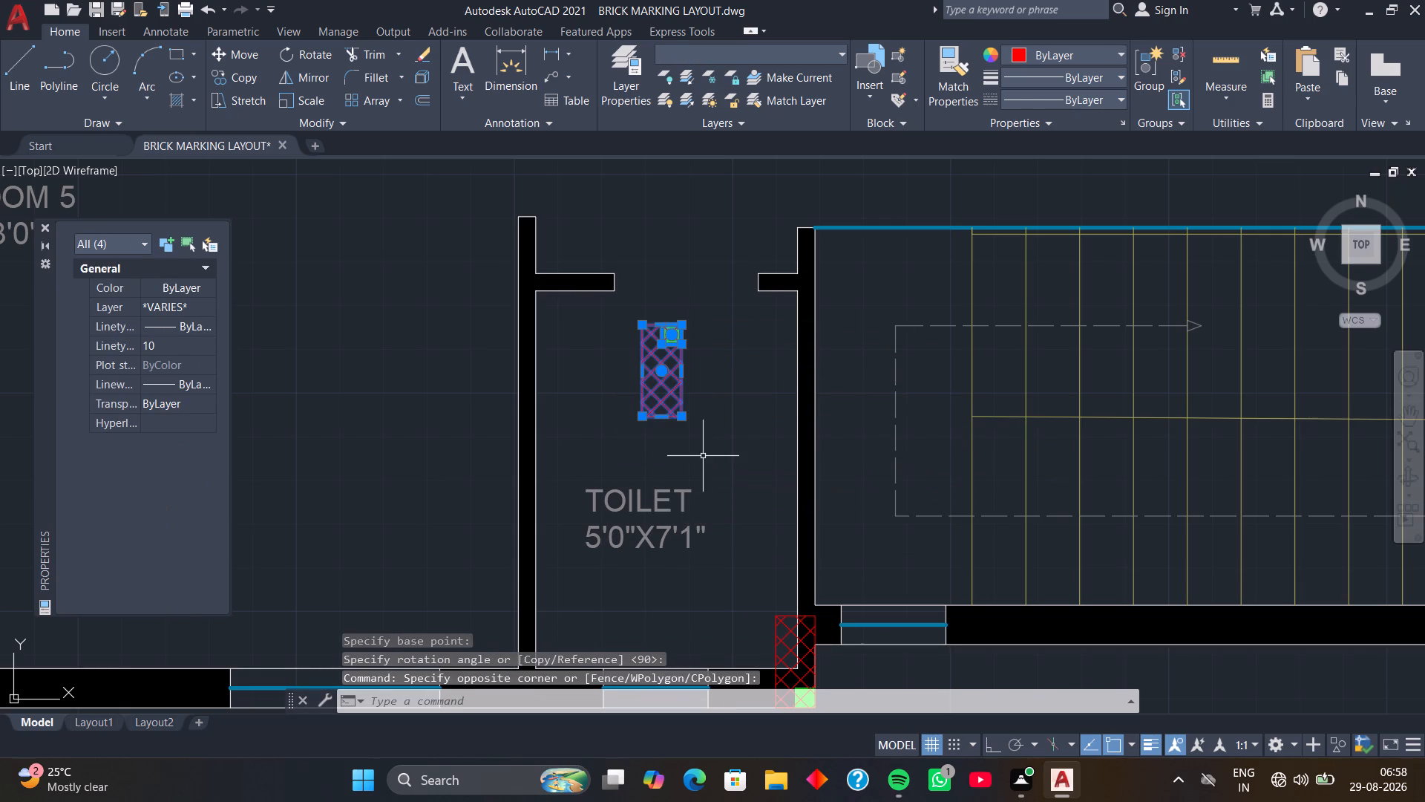
type("M")
key("space")
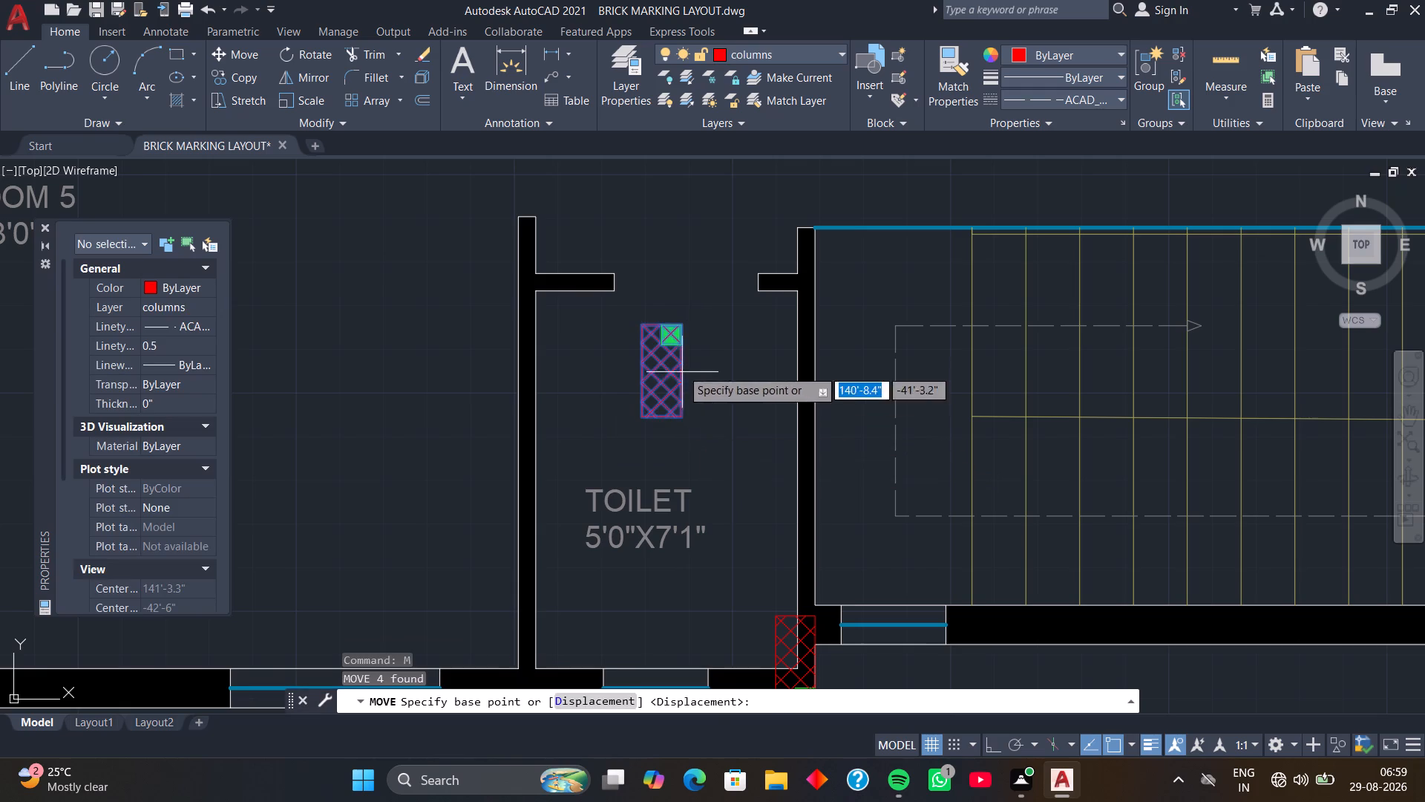
scroll(674, 320, "up", 1)
left_click(682, 324)
scroll(859, 274, "up", 1)
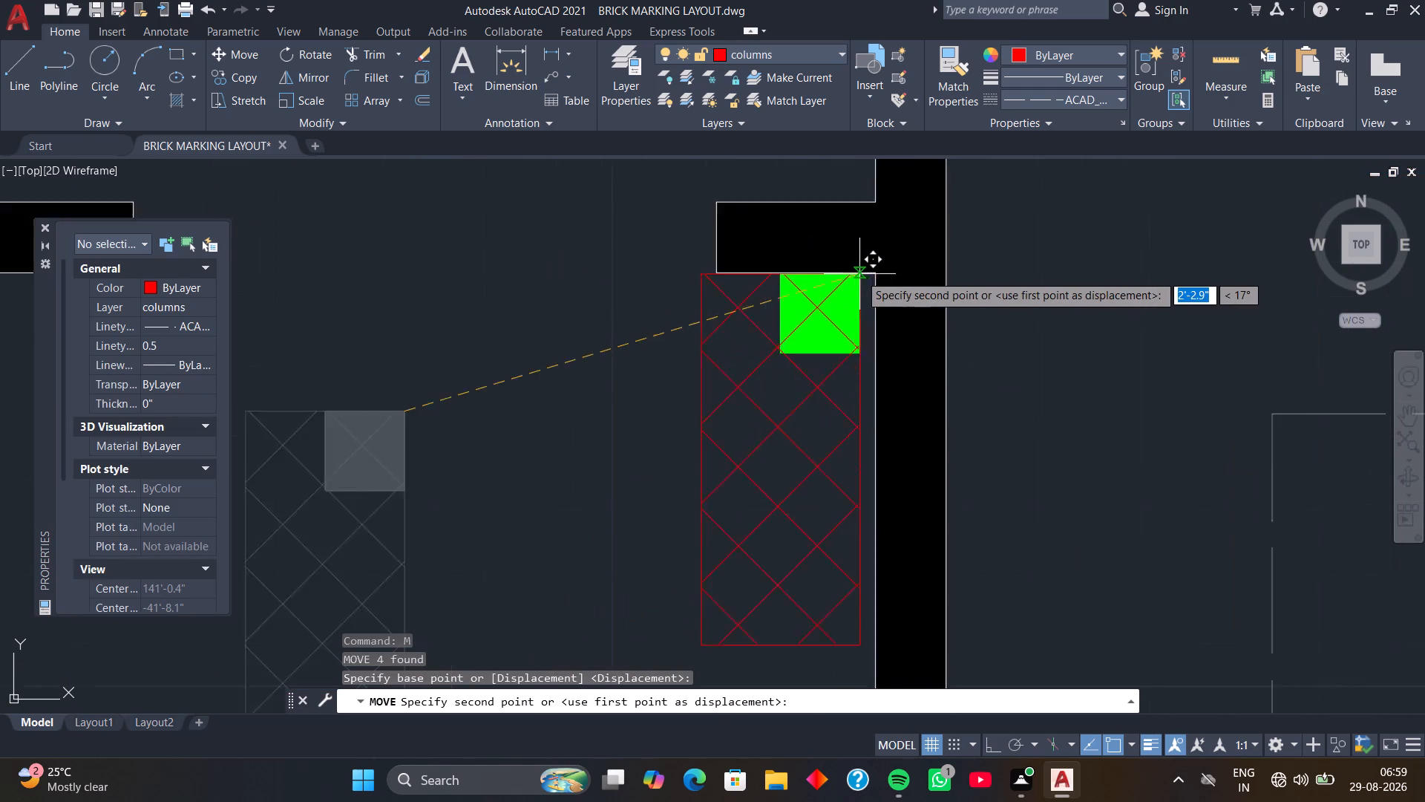
scroll(859, 274, "up", 3)
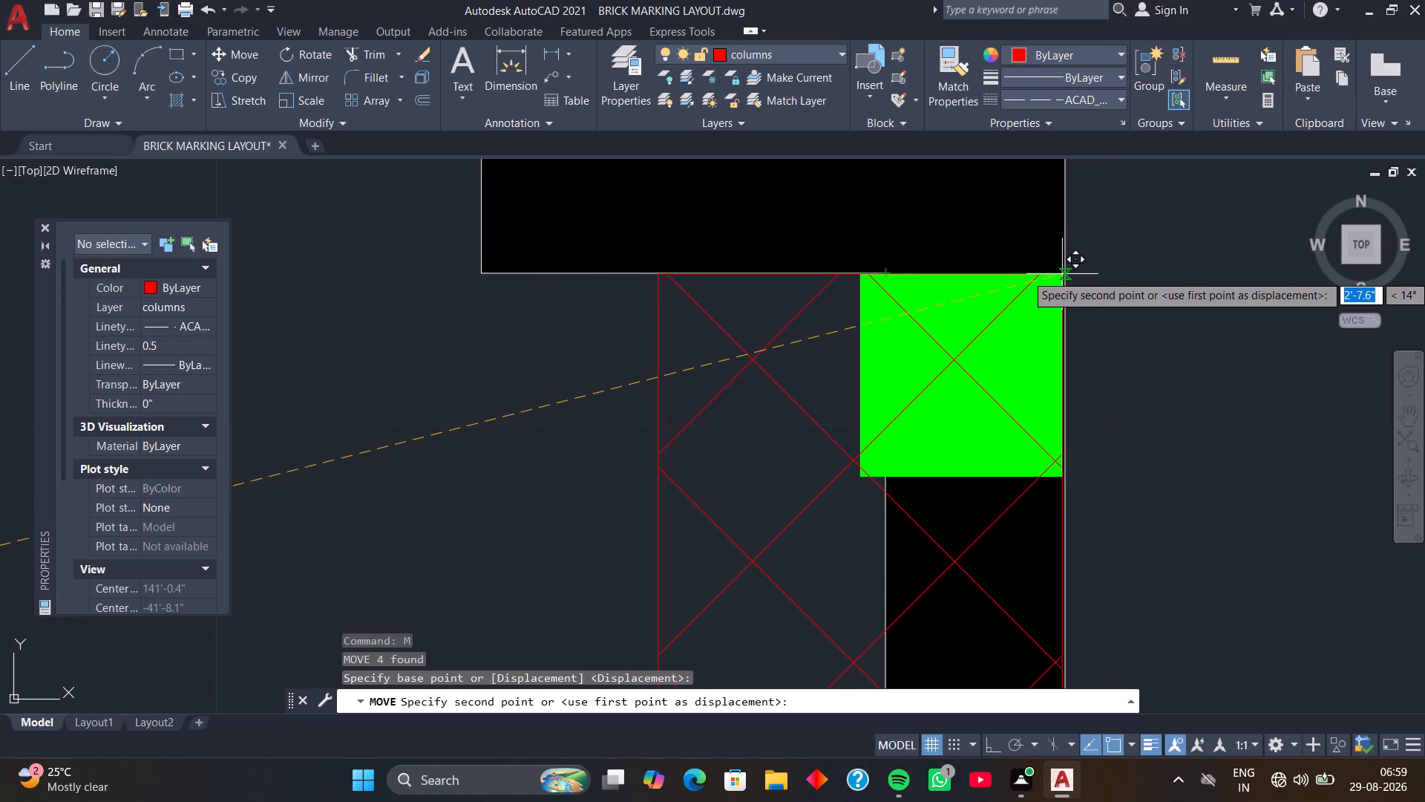
left_click(1064, 273)
Close AutoCAD, saving the changes to BRICK MARKING LAYOUT.dwg.
scroll(1033, 306, "down", 3)
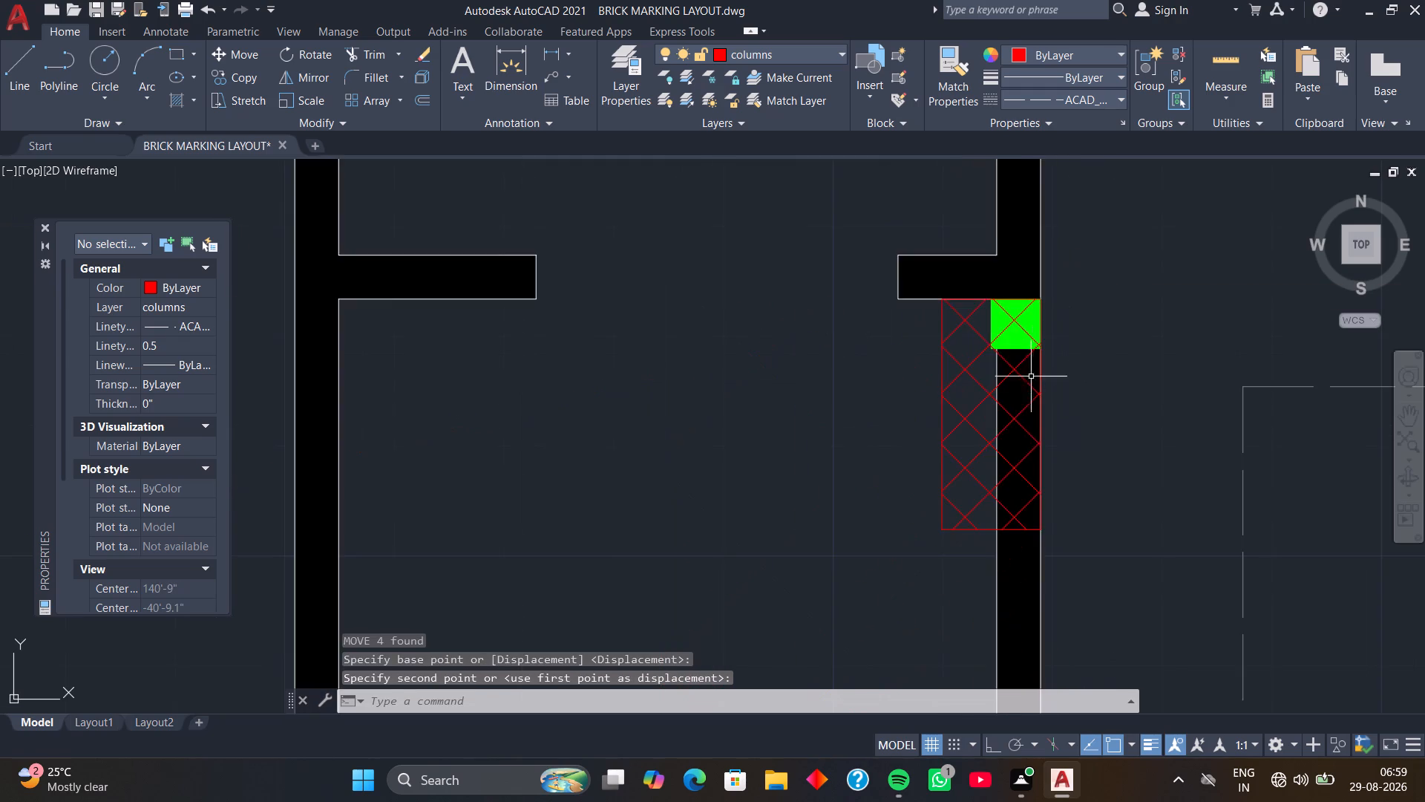
scroll(1031, 395, "down", 2)
scroll(955, 424, "down", 2)
middle_click_drag(952, 477, 744, 330)
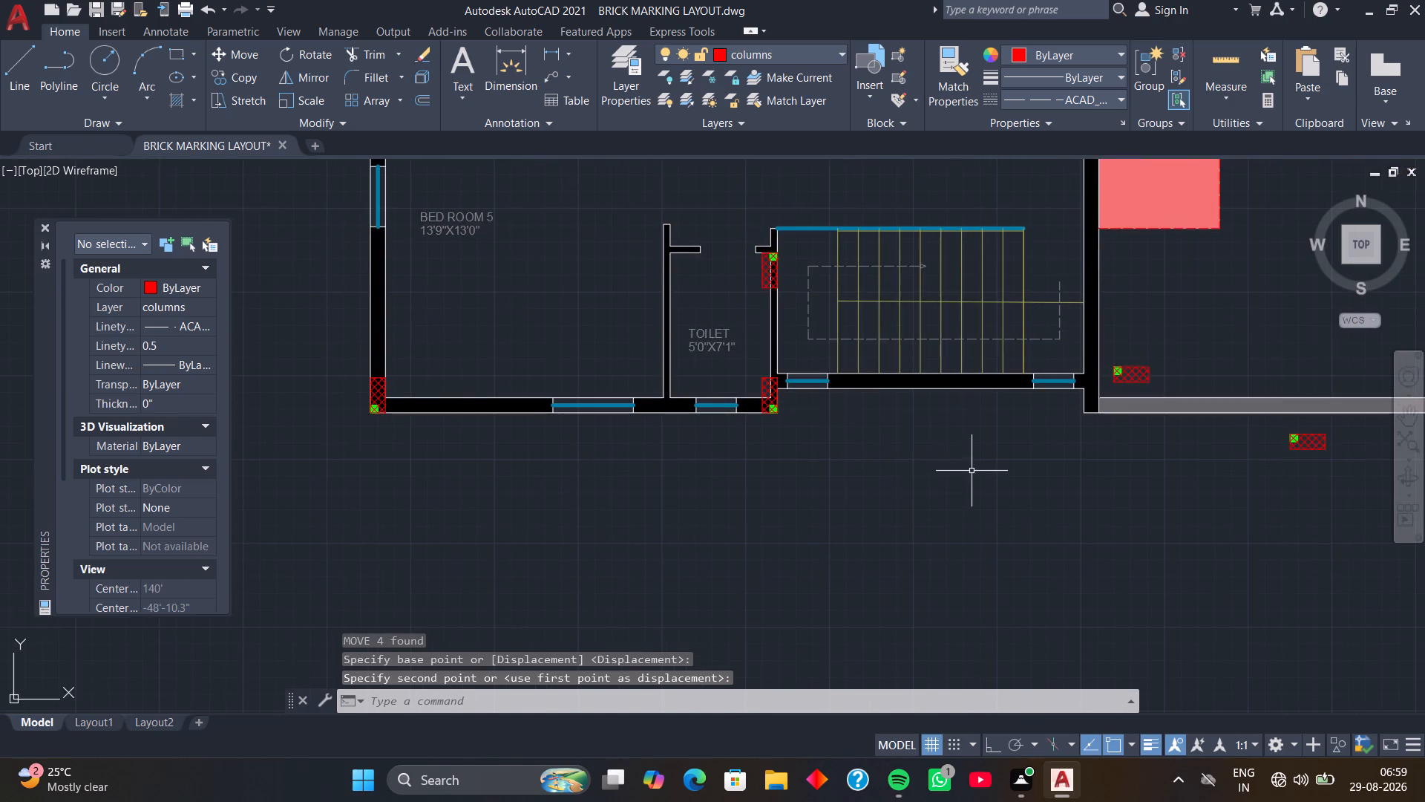
scroll(972, 469, "down", 2)
middle_click_drag(972, 469, 764, 497)
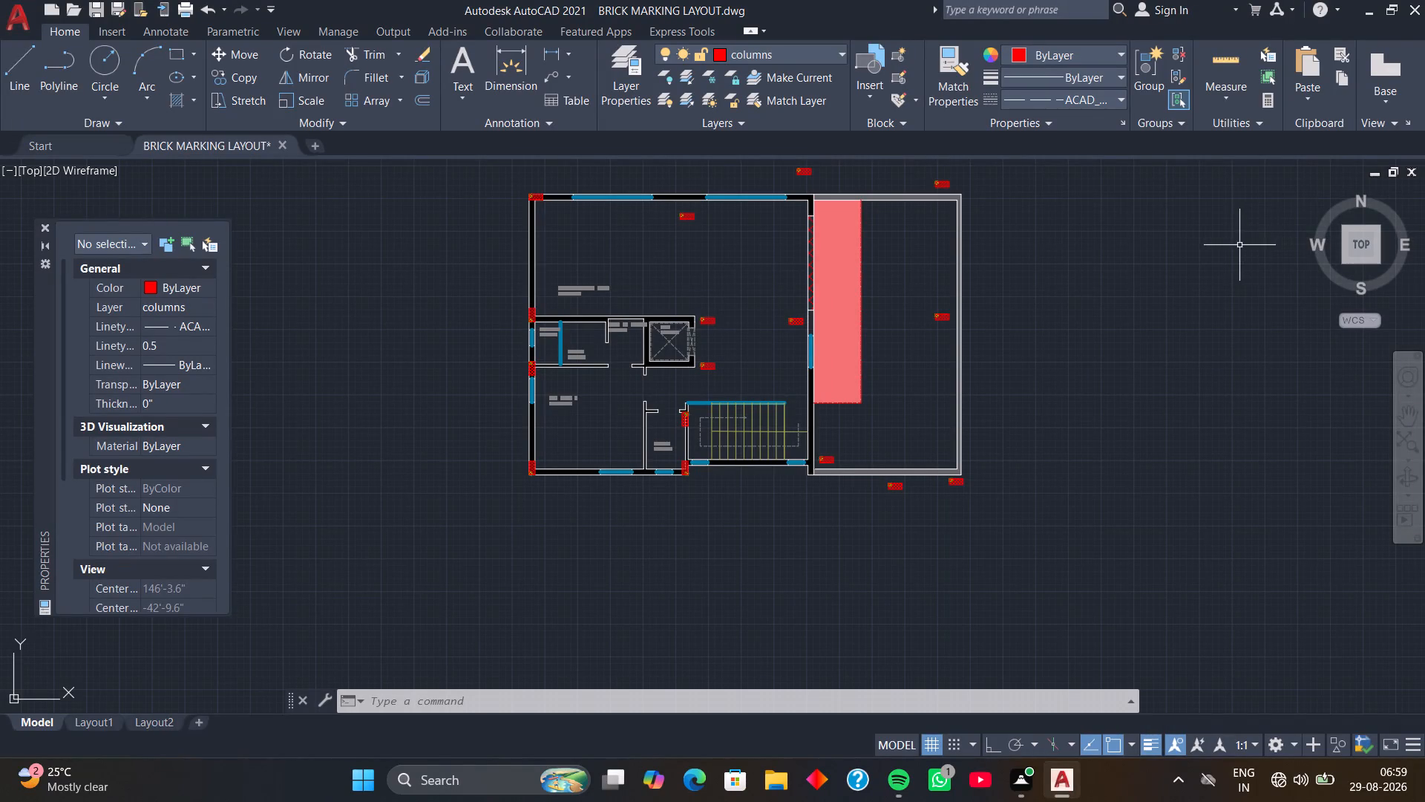
left_click(1413, 10)
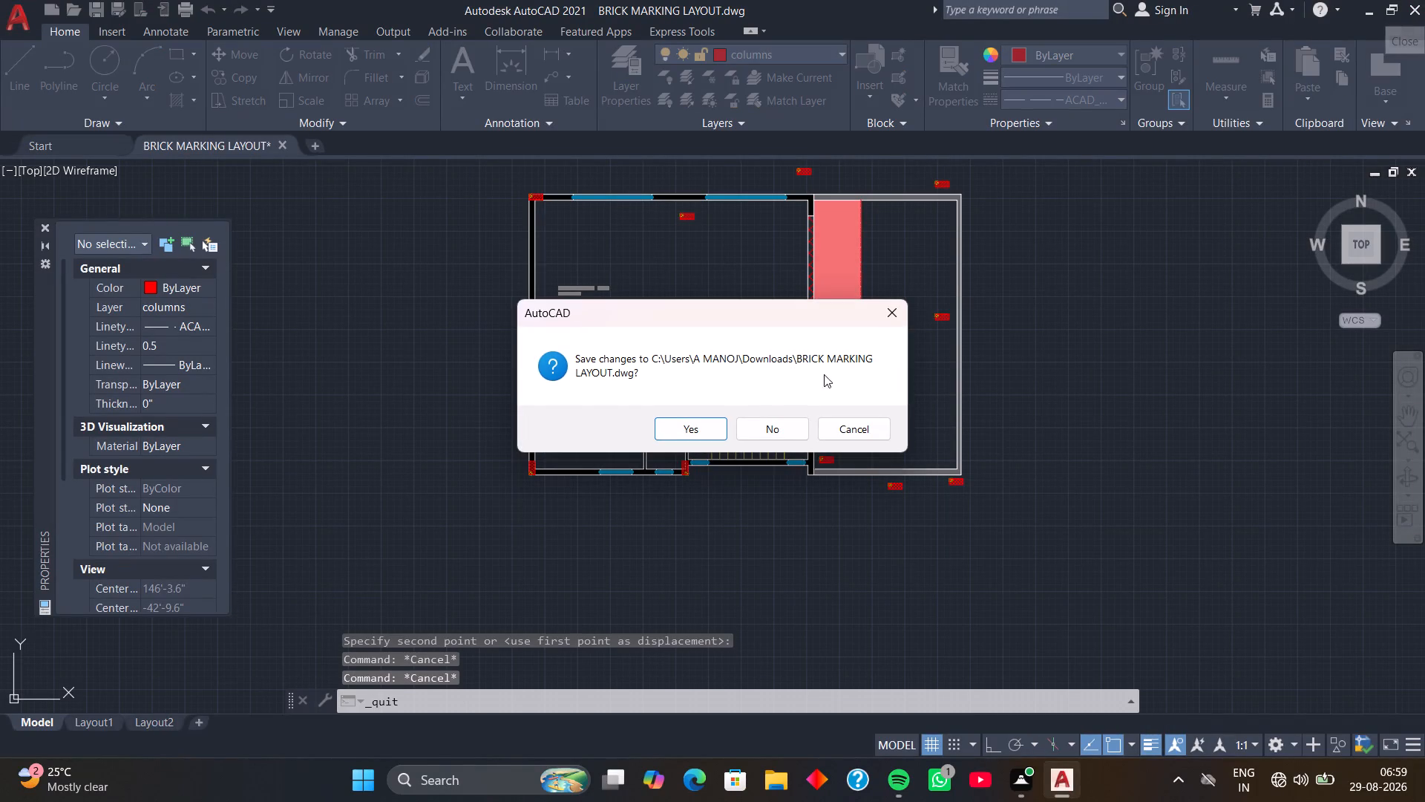
left_click(698, 430)
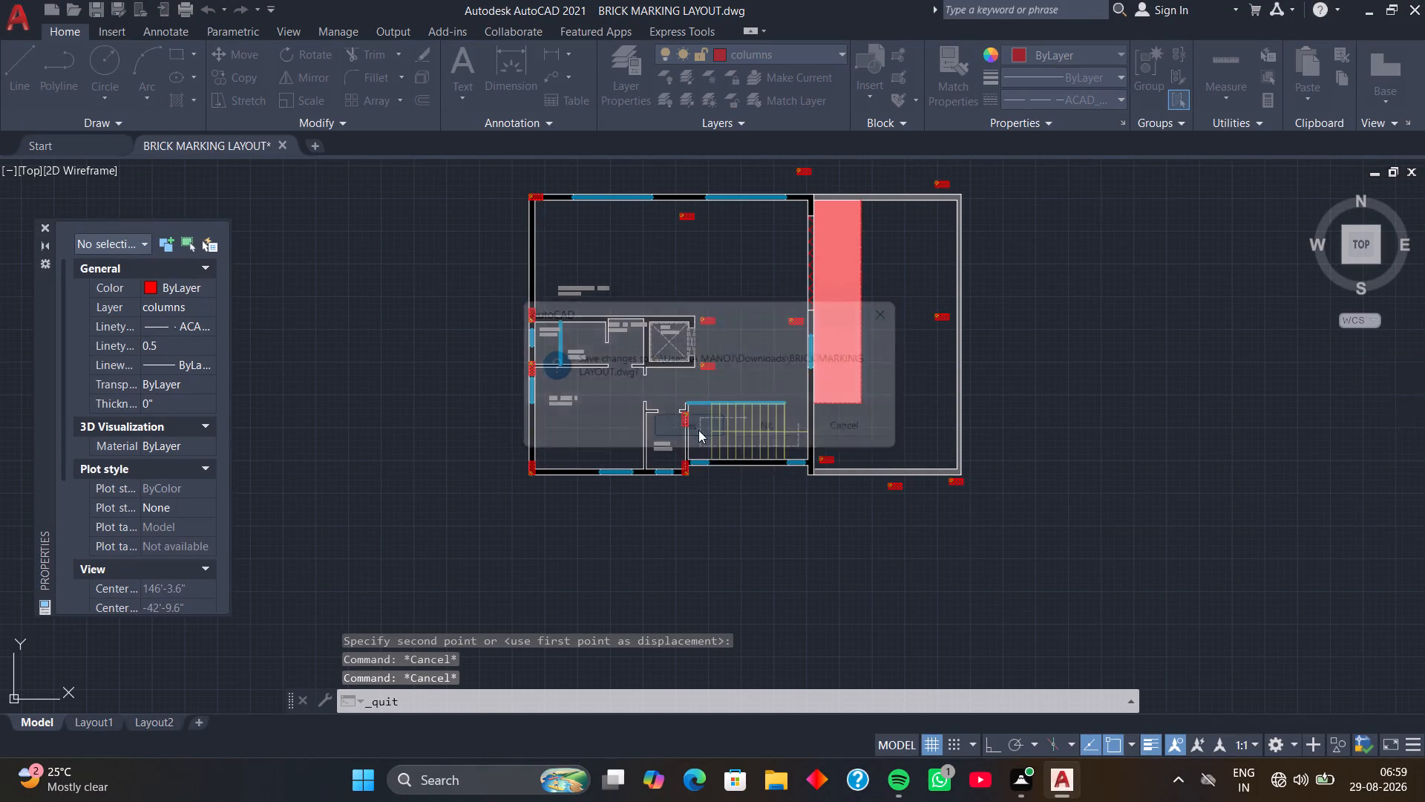
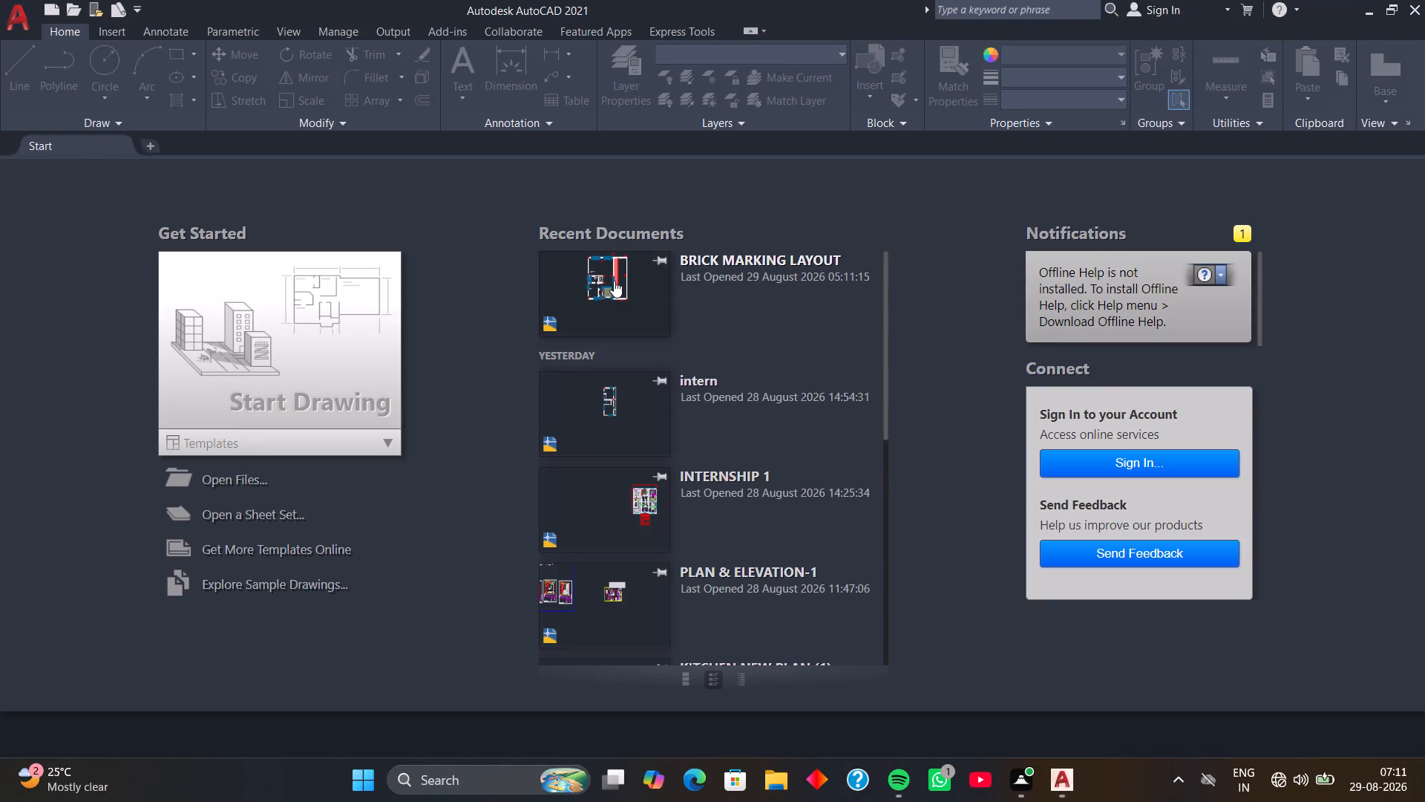
Open the recent drawing BRICK MARKING LAYOUT.
left_click(614, 281)
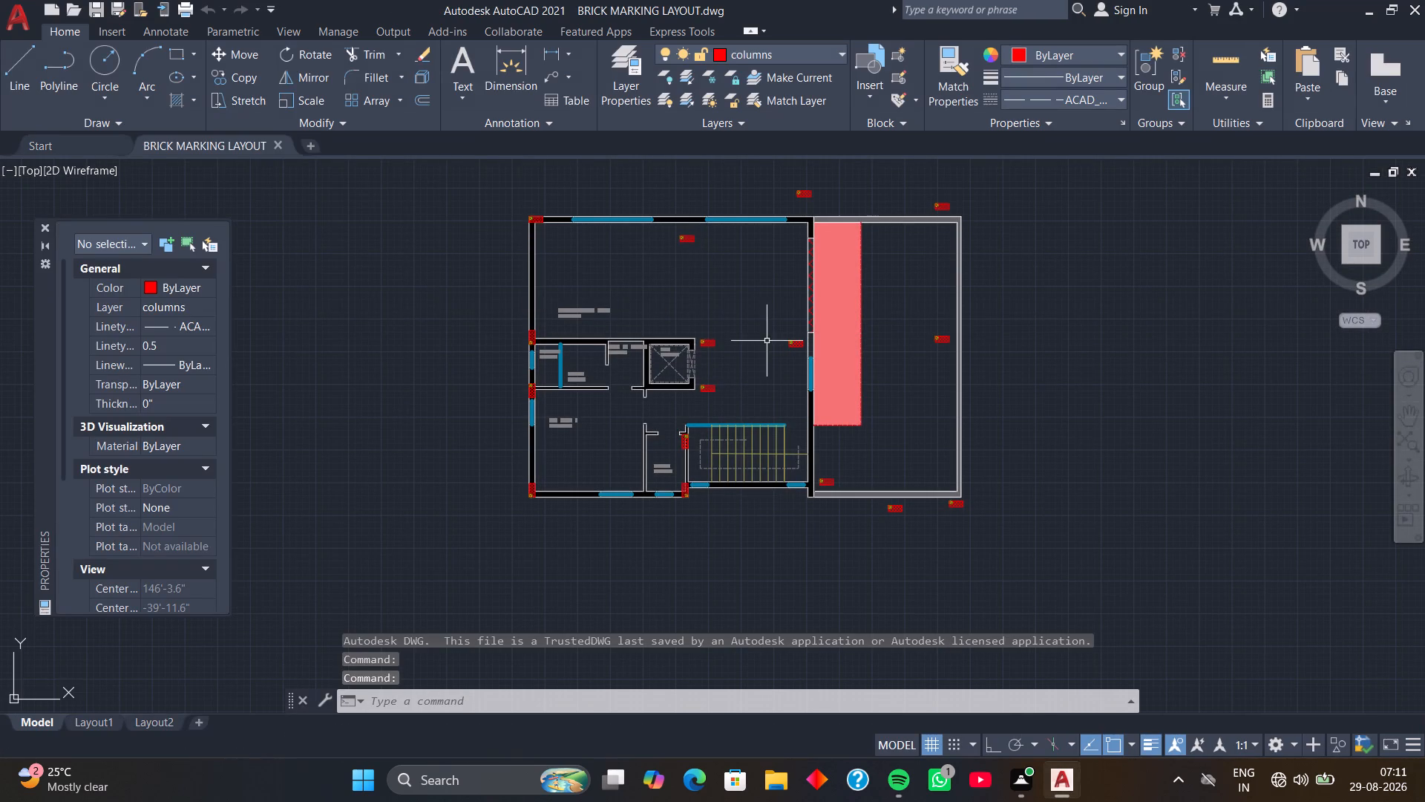
Rotate the hatched column beside the lift's lower outer wall corner by 180° about its green-marked corner.
scroll(723, 371, "up", 3)
middle_click_drag(720, 349, 758, 346)
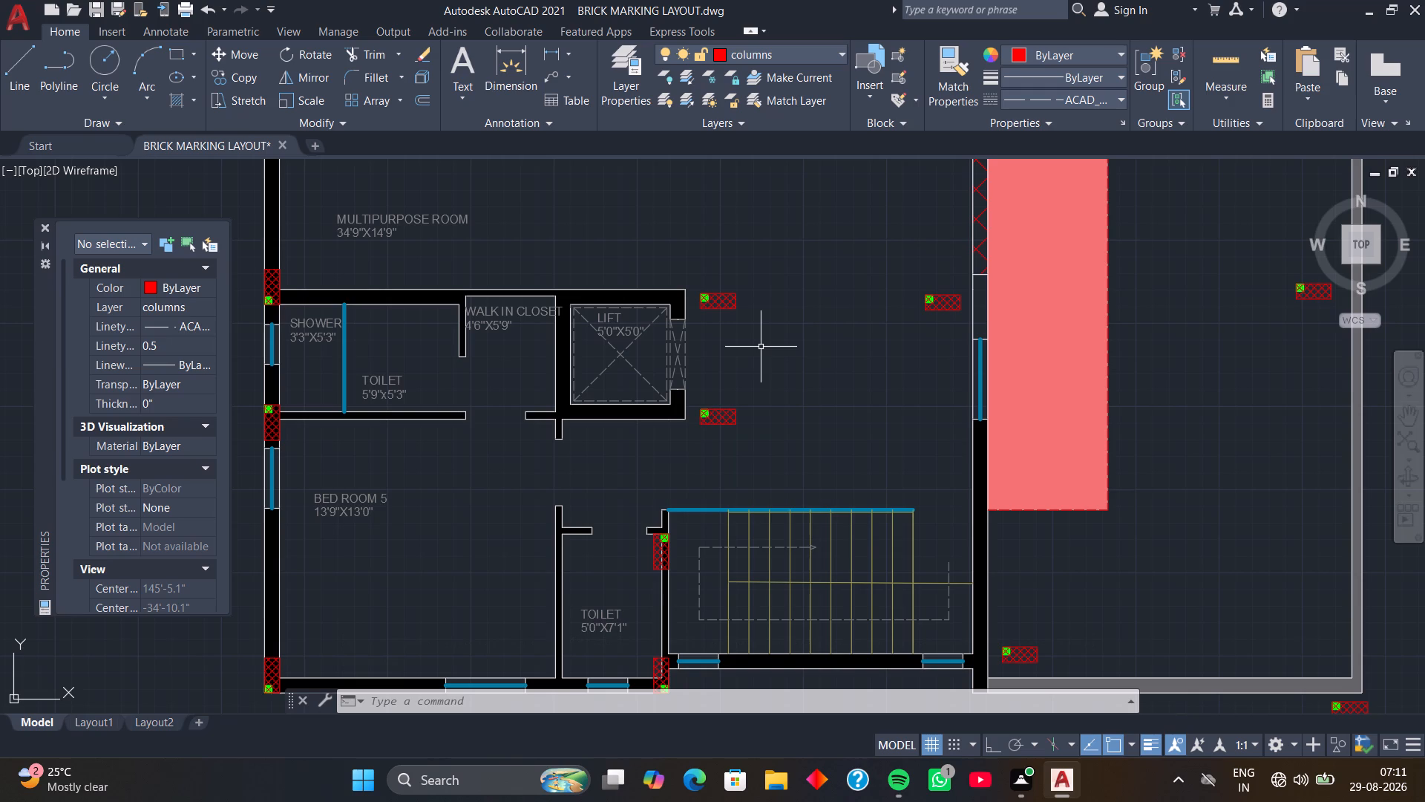
scroll(691, 391, "up", 3)
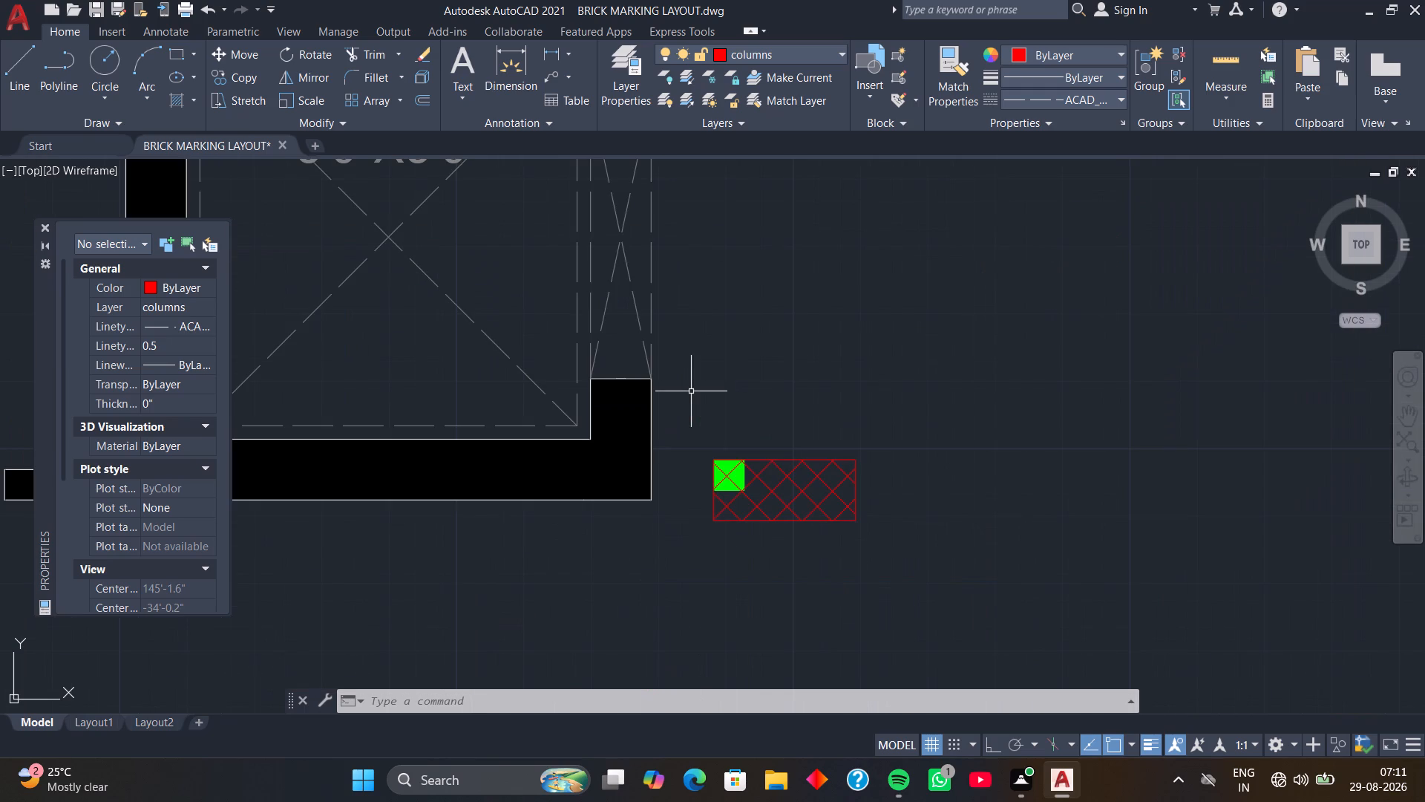
left_click_drag(691, 408, 692, 417)
left_click(897, 577)
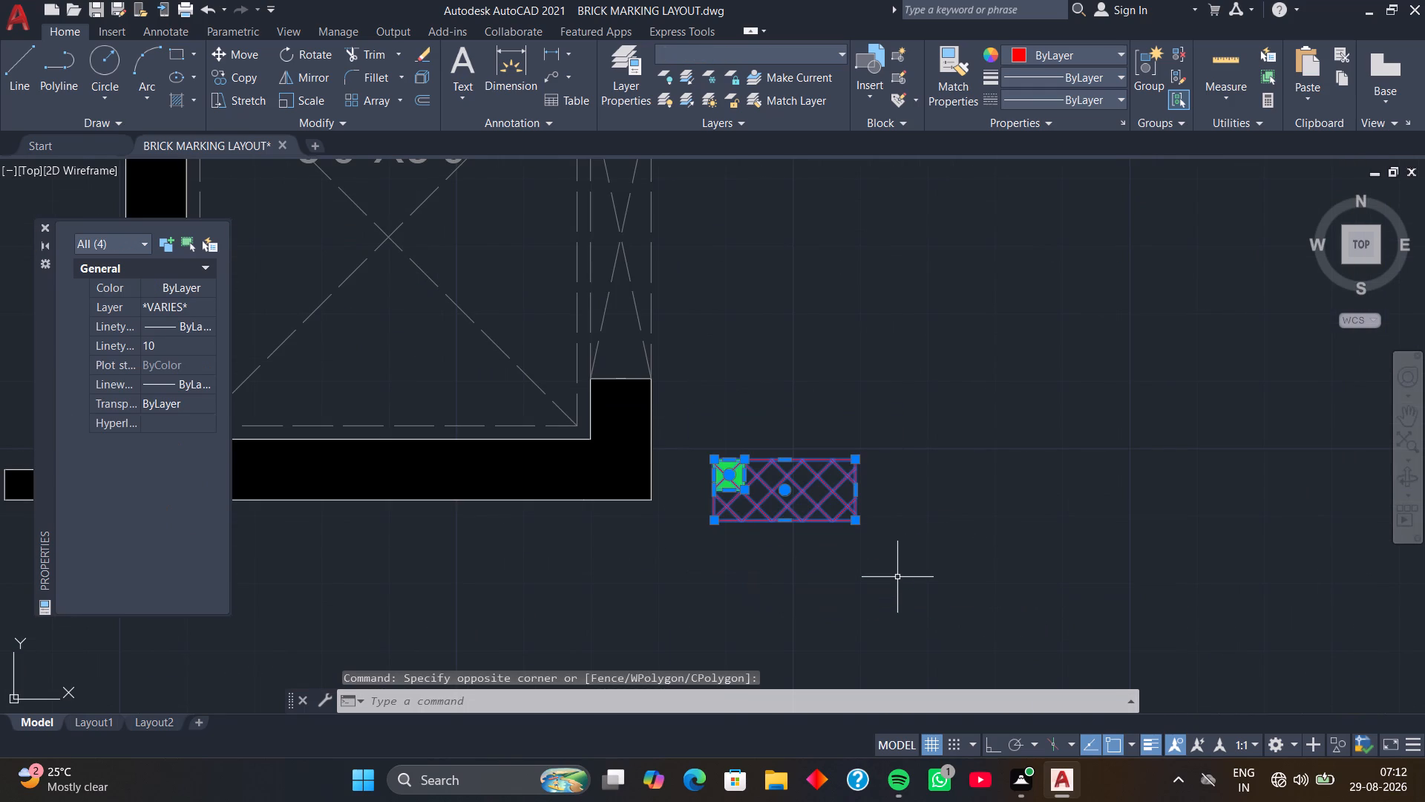
type("RO")
key("space")
left_click(710, 462)
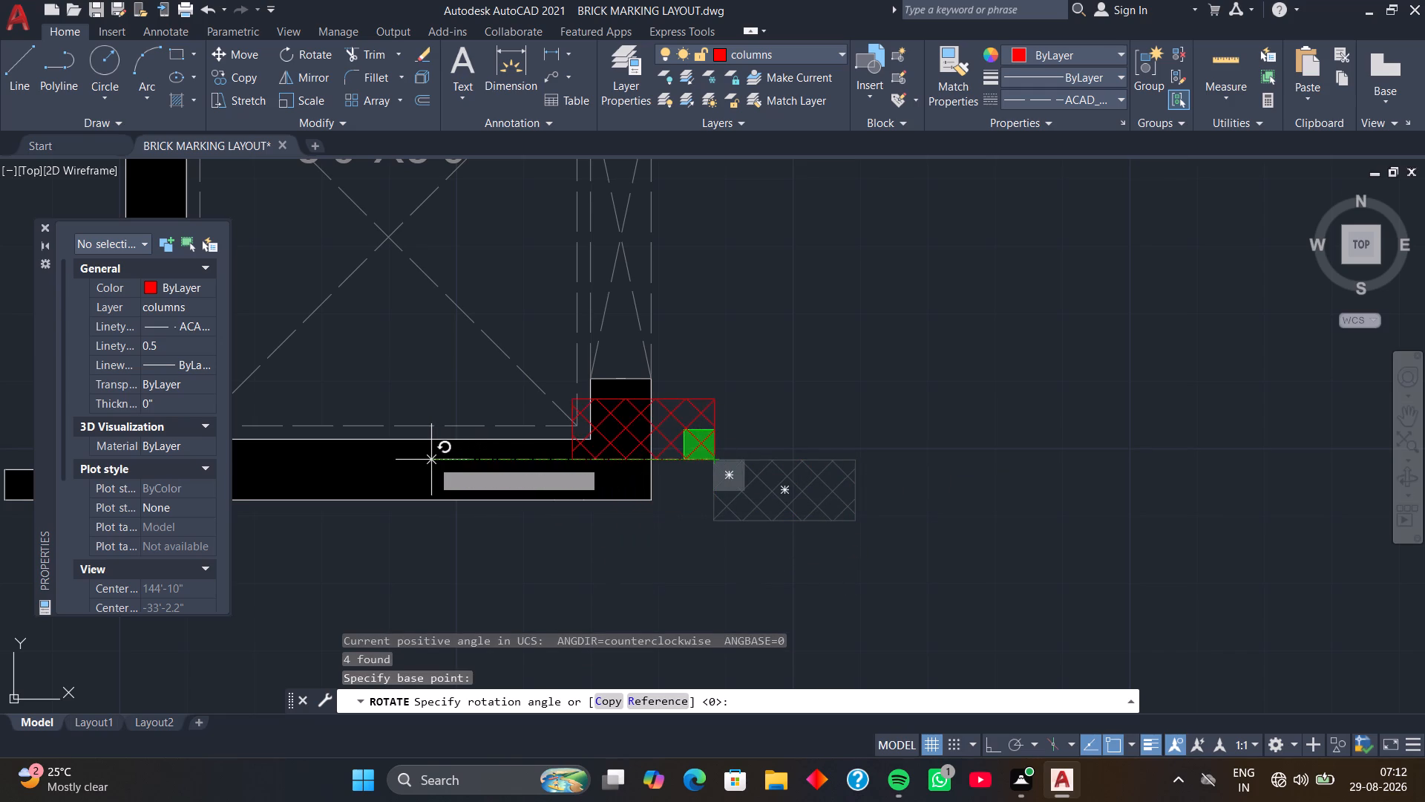
left_click(431, 460)
Move the rotated column by its green-marked corner onto the lower outer corner of the lift wall.
left_click_drag(772, 376, 761, 439)
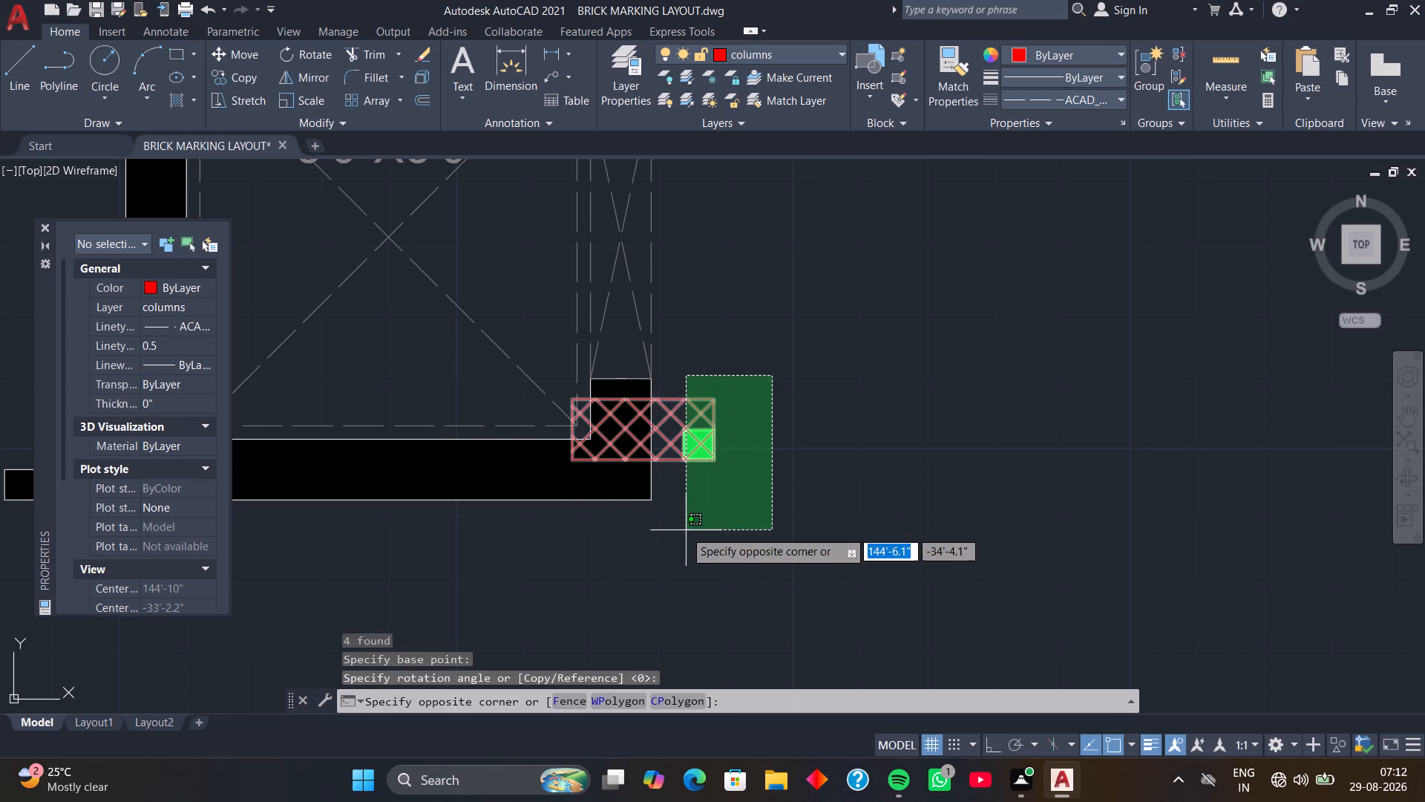
left_click(663, 522)
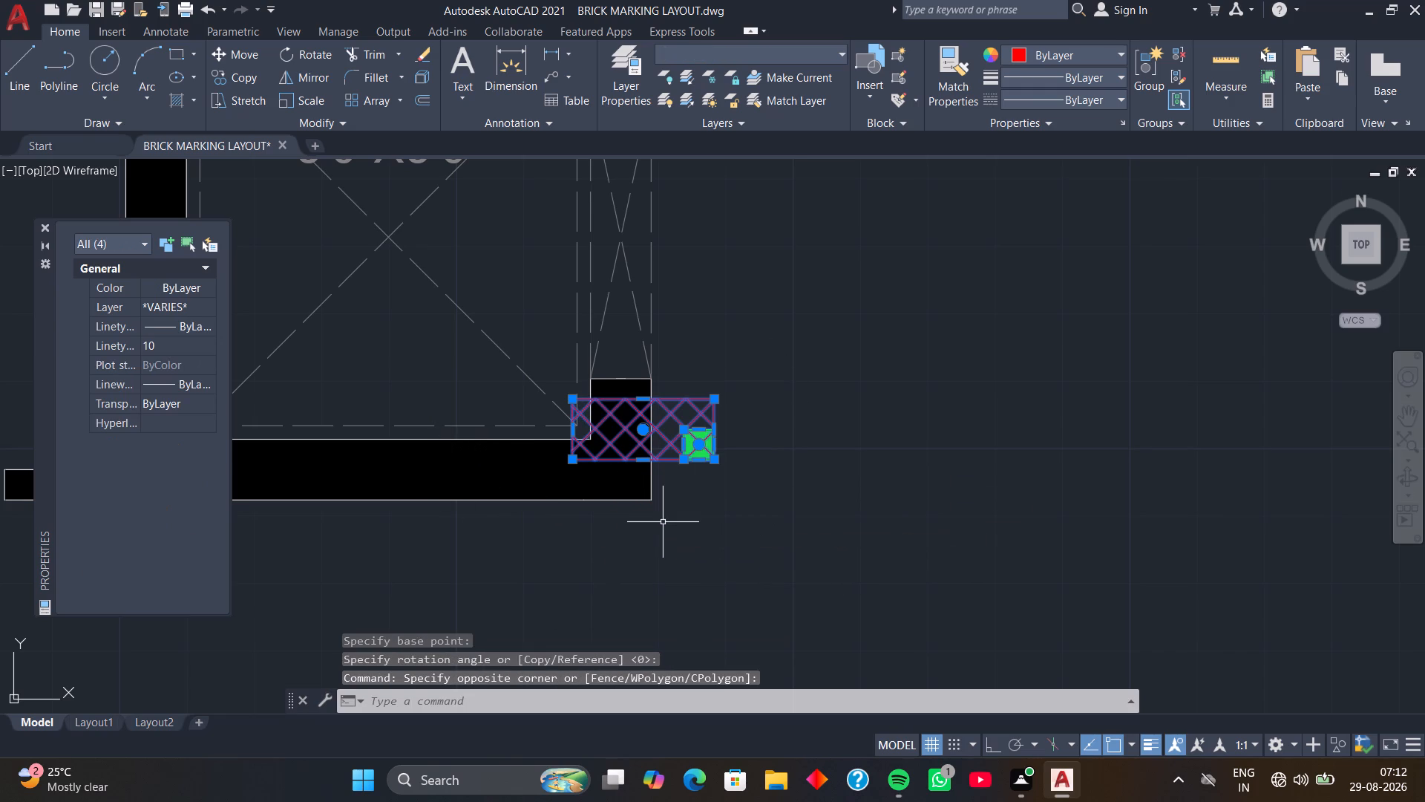
type("M")
key("space")
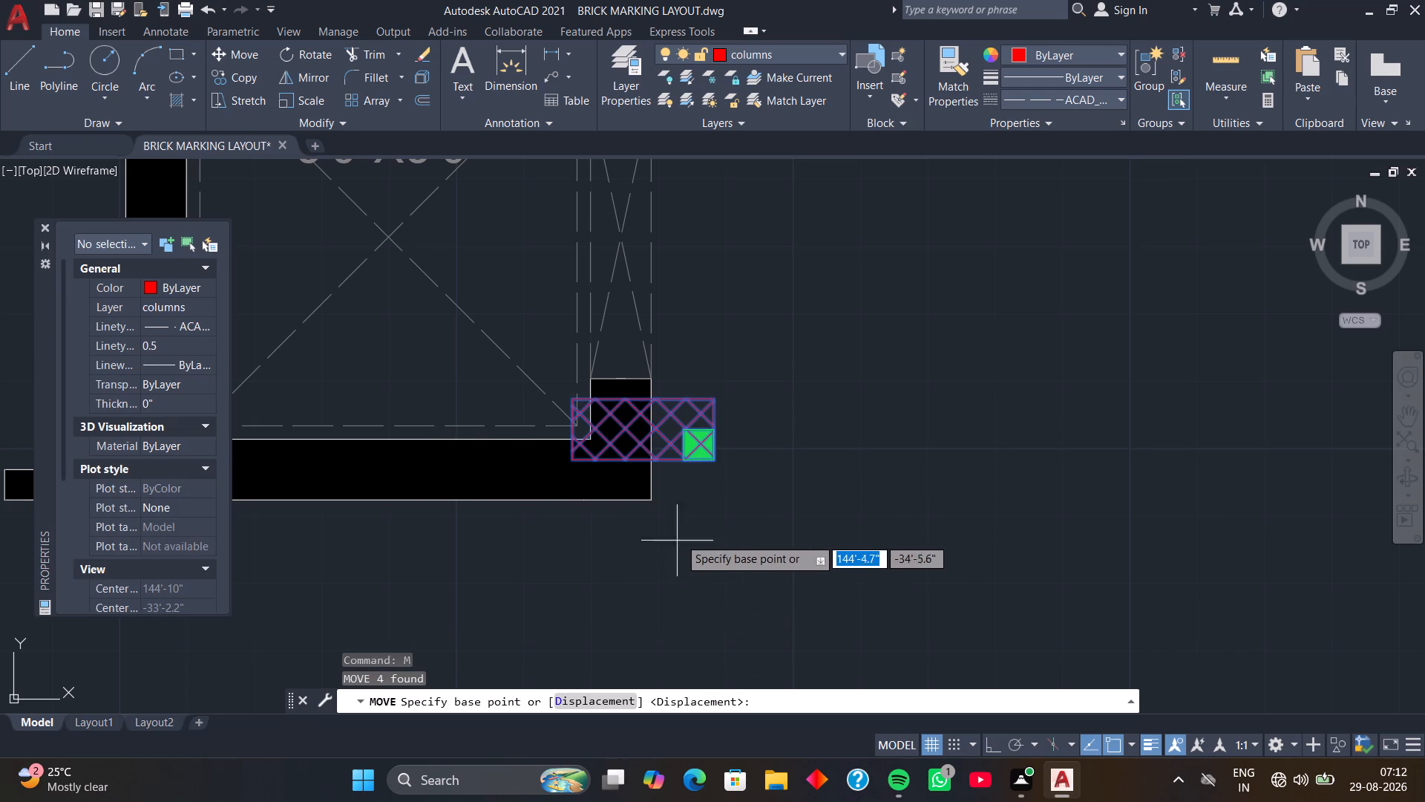
left_click(712, 461)
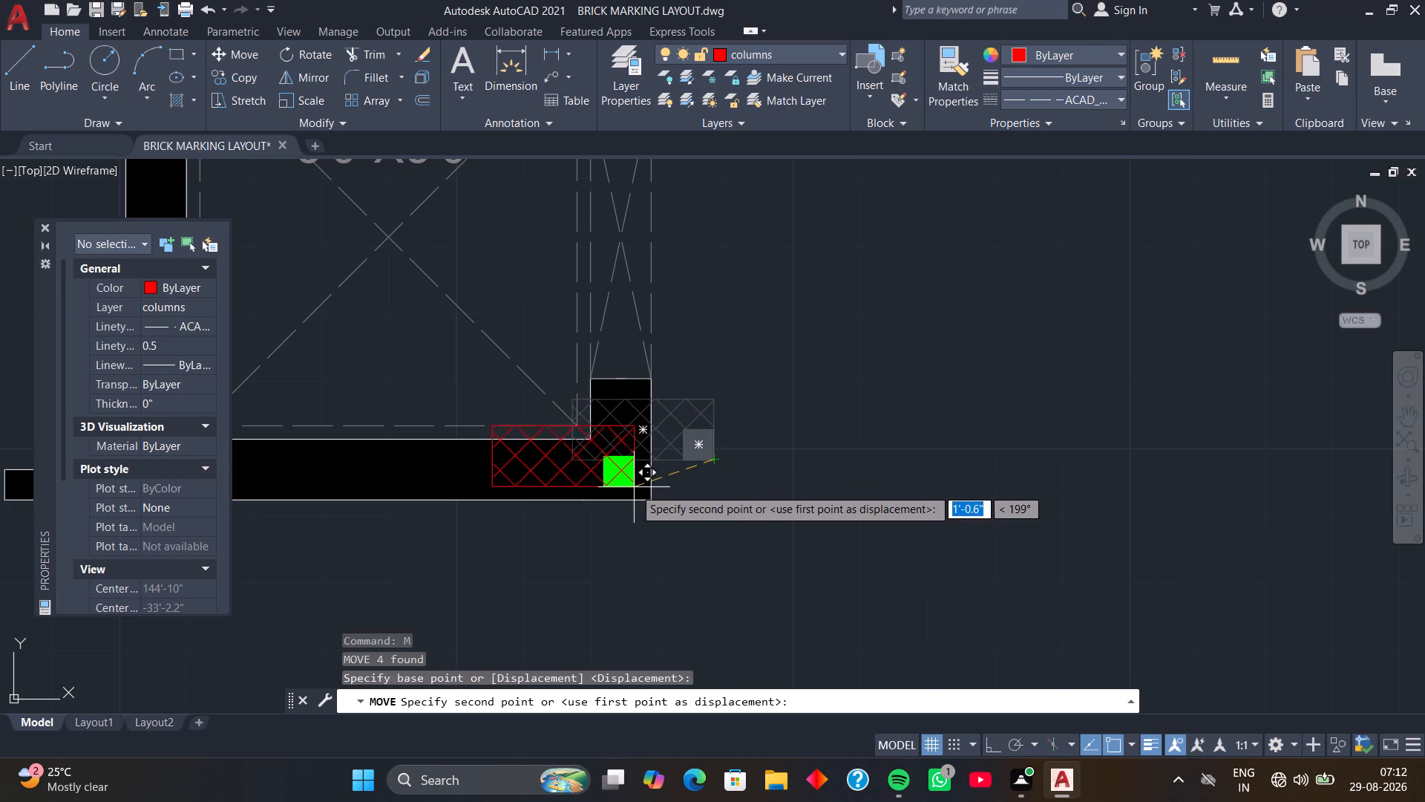
left_click(648, 502)
Rotate the hatched column beside the lift's upper outer wall corner by 180° about its green-marked corner, with Ortho on.
scroll(689, 469, "down", 2)
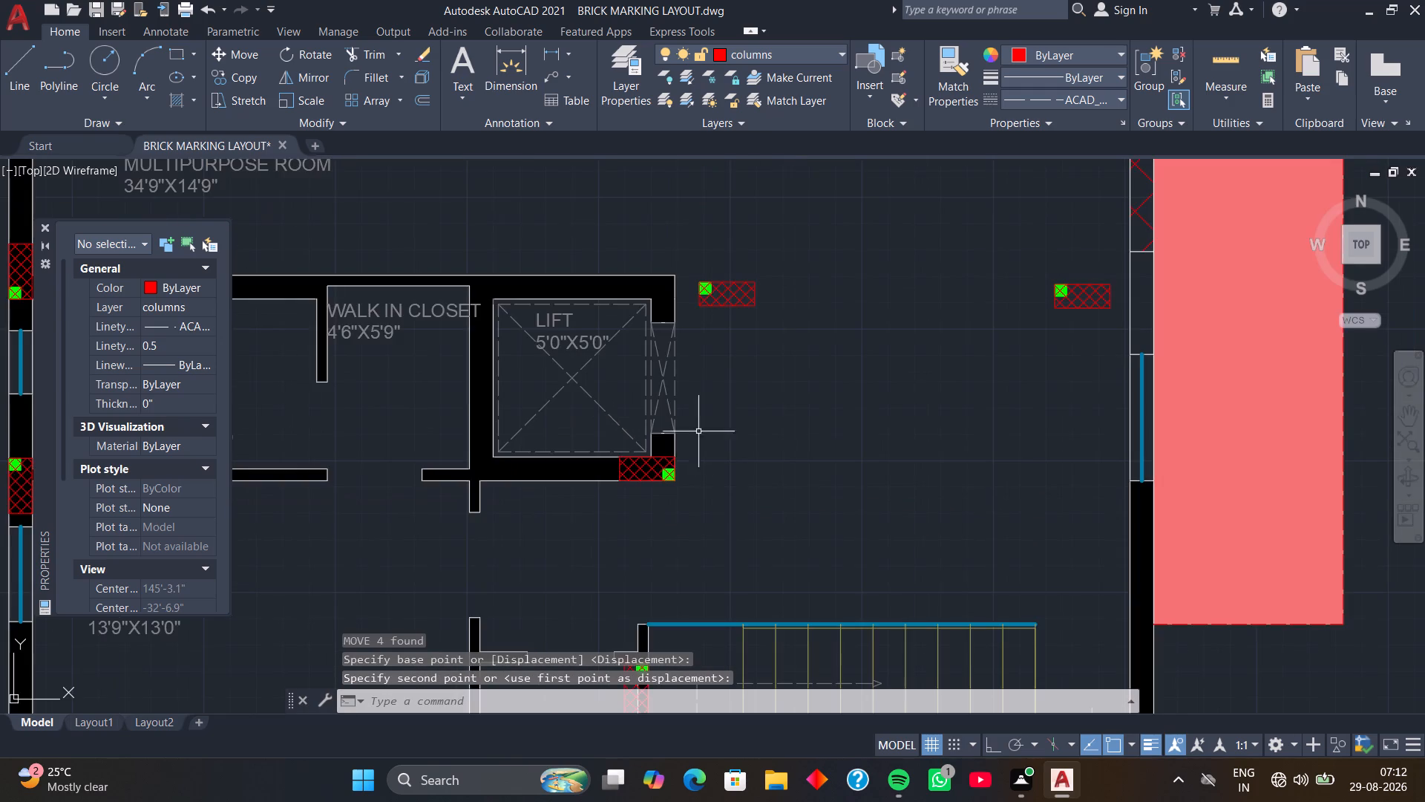
middle_click_drag(704, 402, 665, 665)
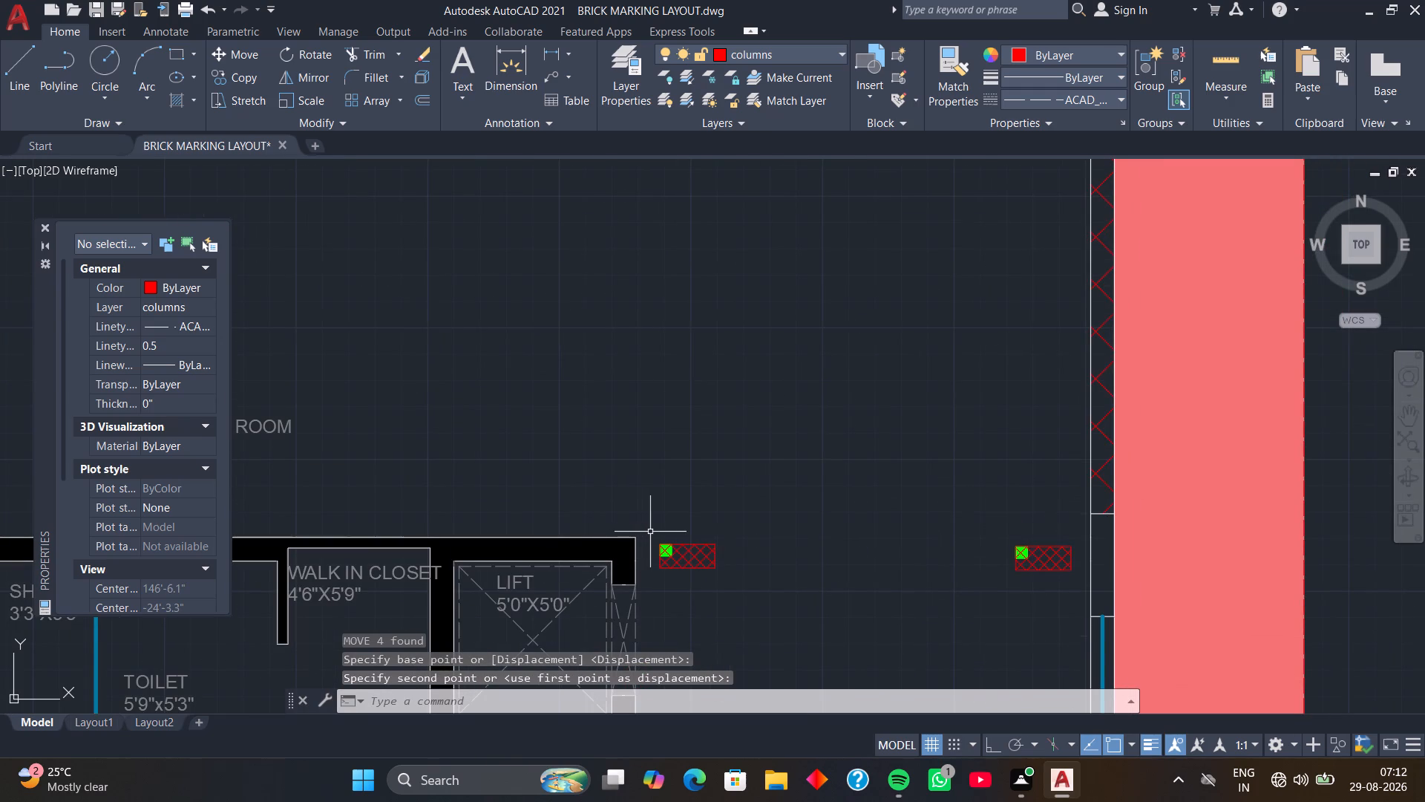
left_click(650, 532)
left_click(747, 603)
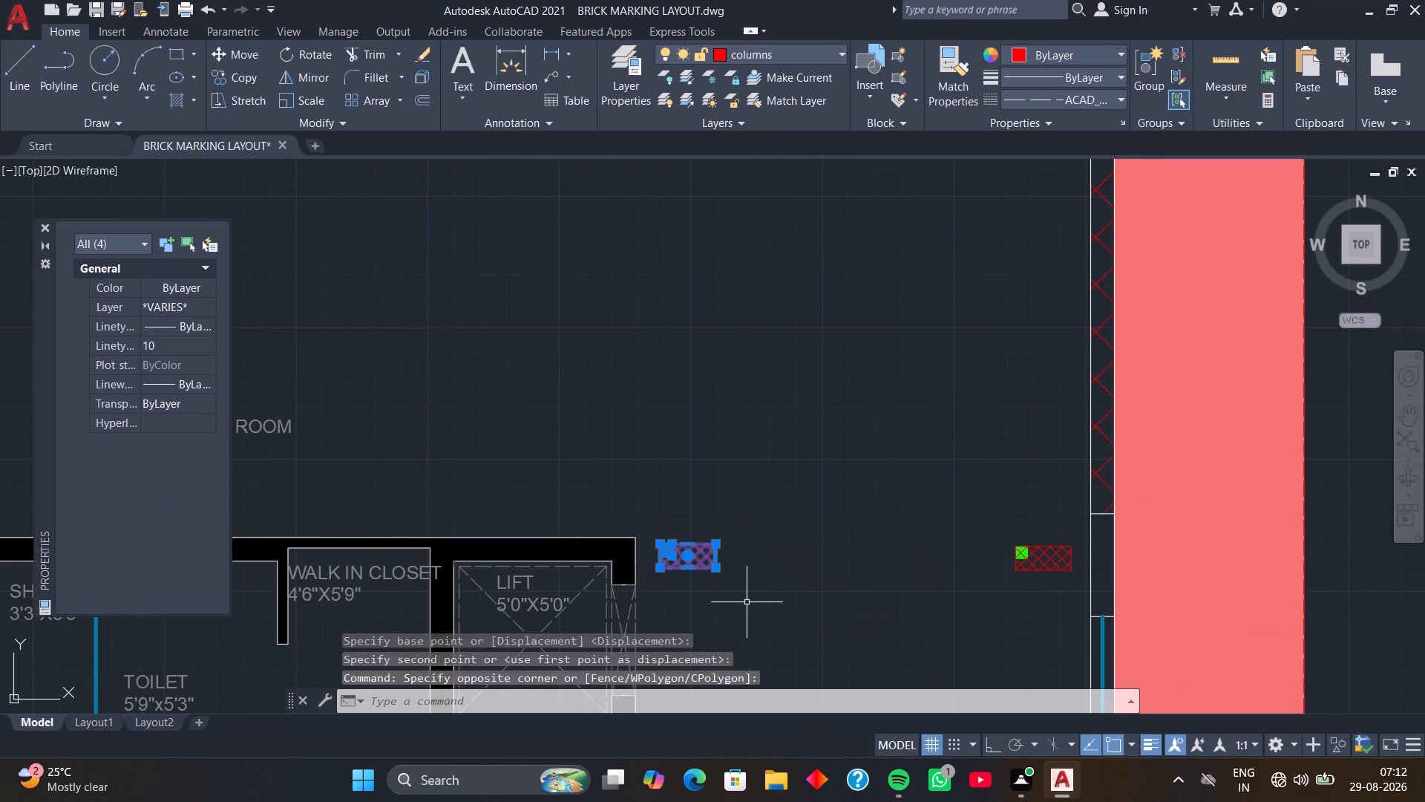
type("RO")
key("space")
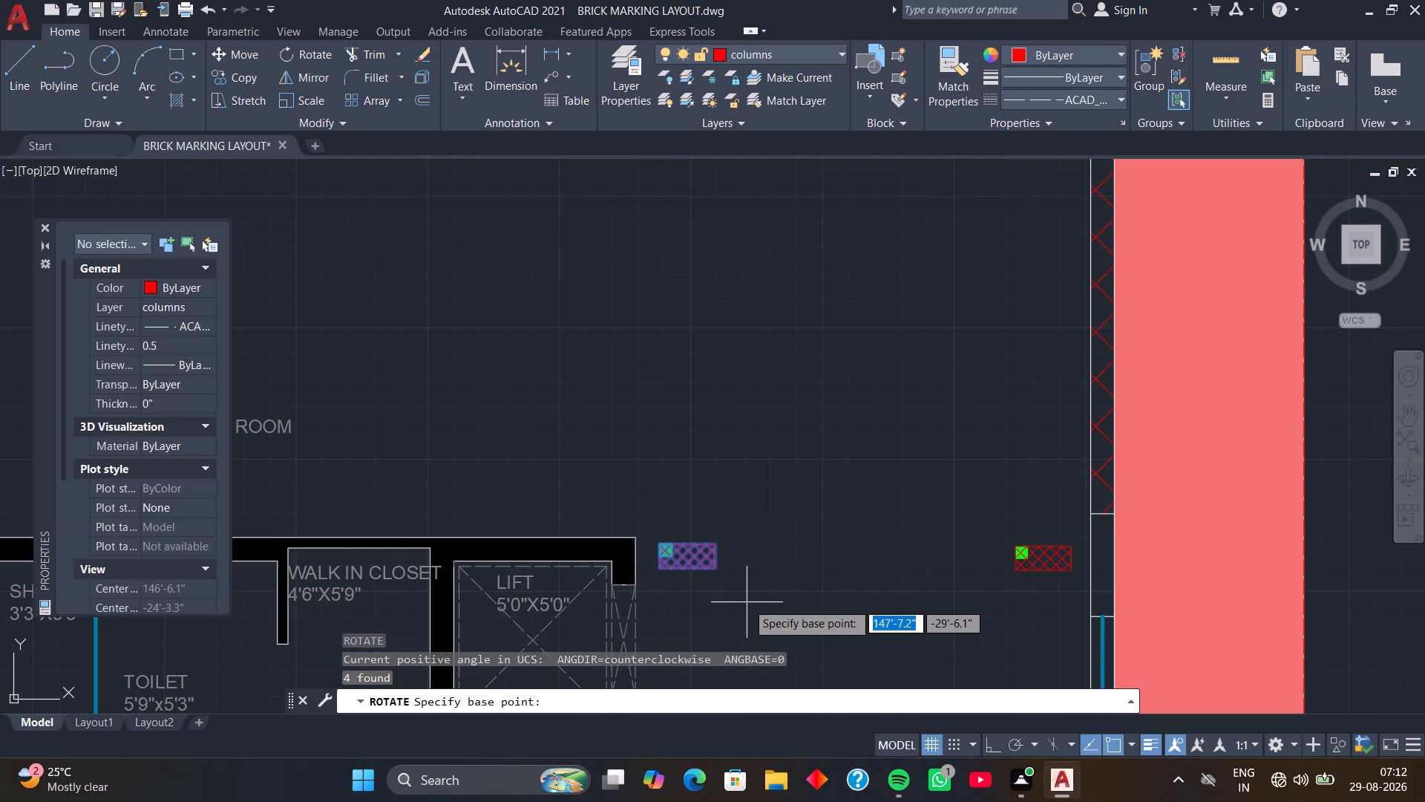
left_click(658, 544)
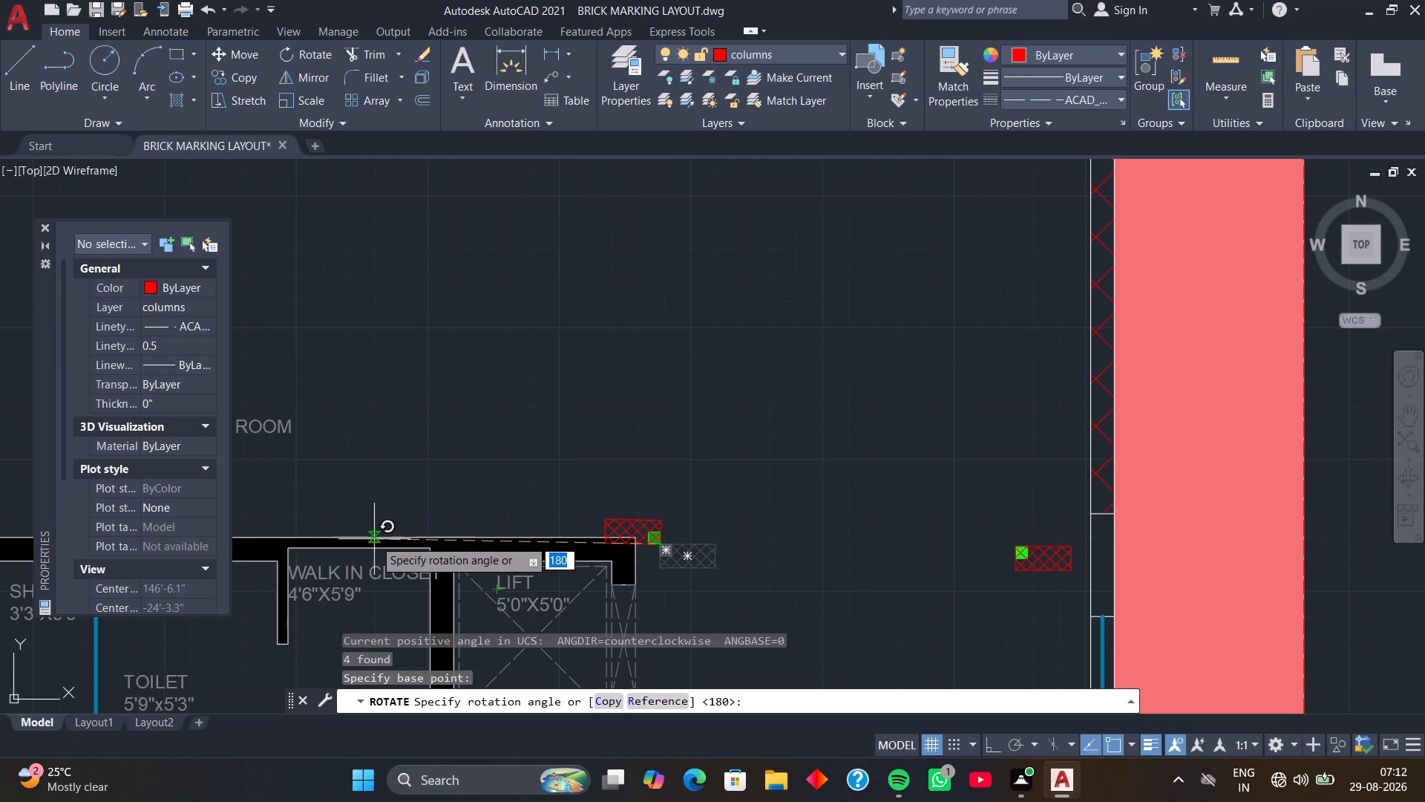
key("F8")
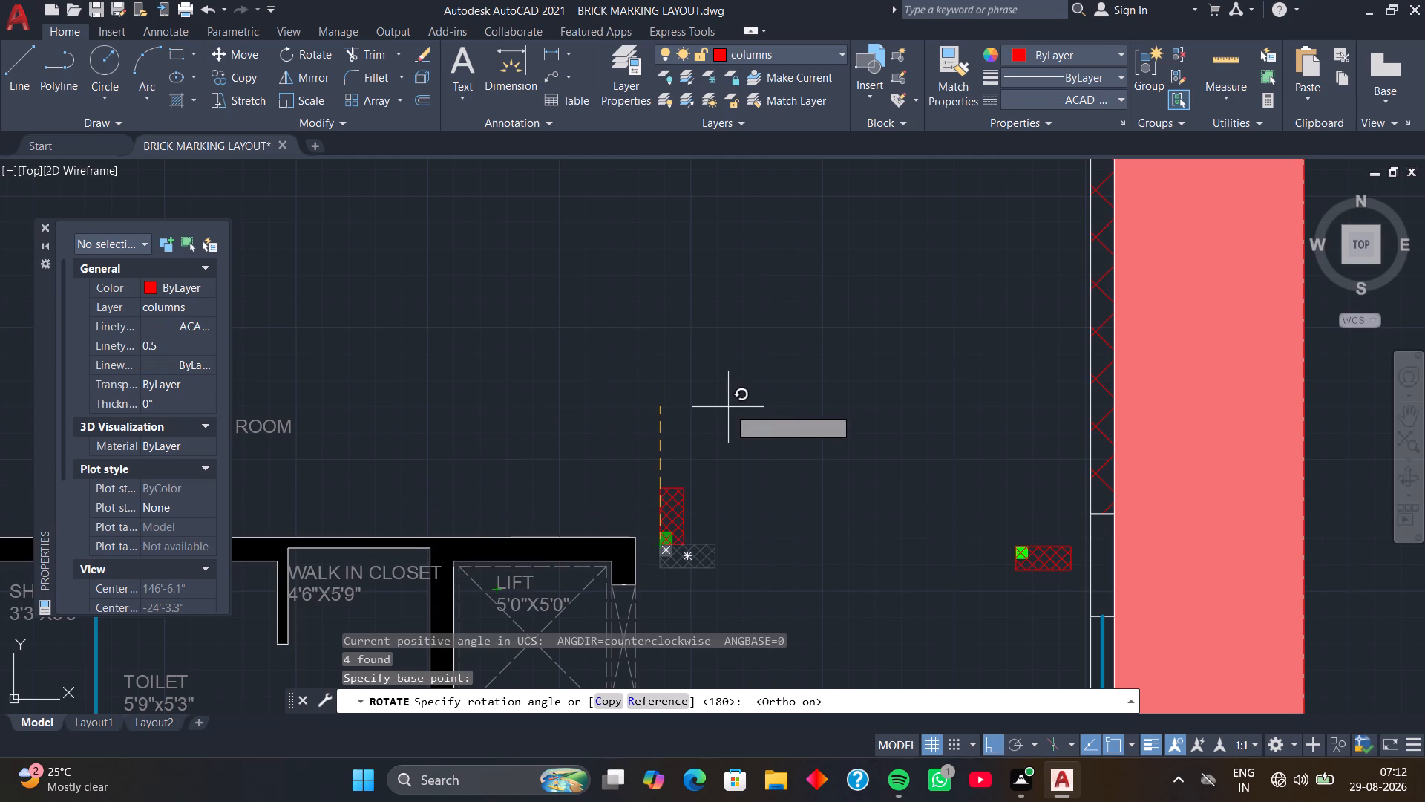
left_click(442, 479)
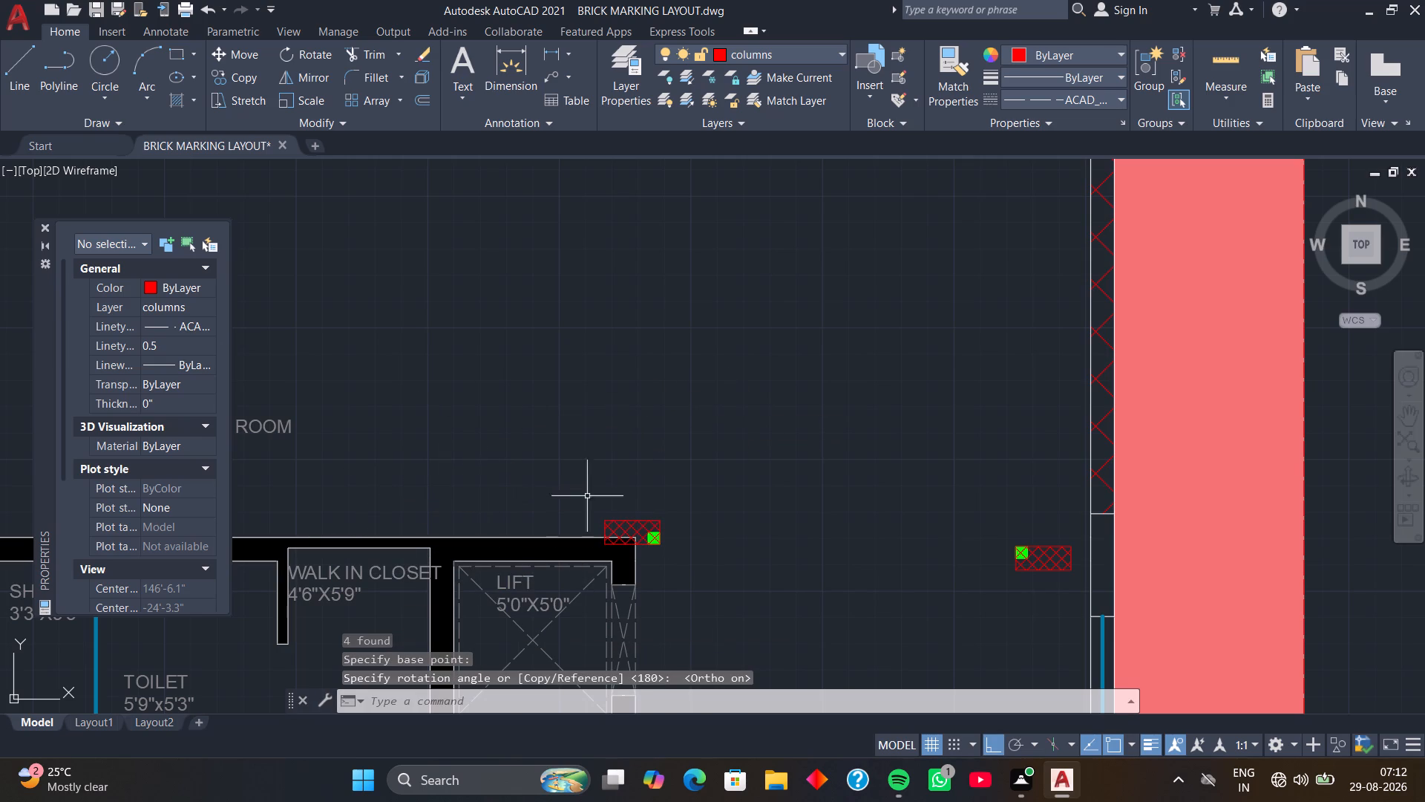
Mirror the rotated column near the lift's upper corner across a horizontal line above it, erasing the source objects.
left_click(720, 488)
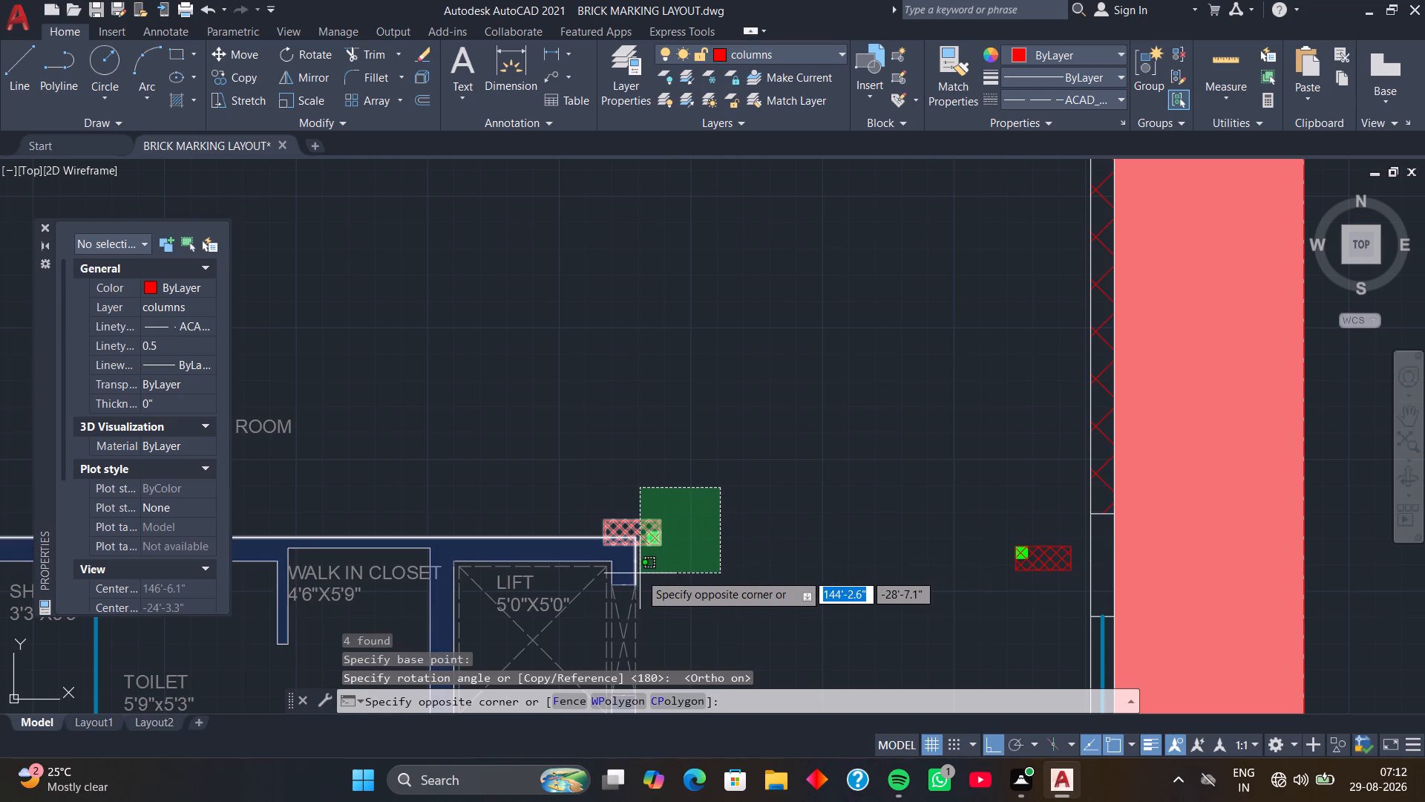
left_click(644, 573)
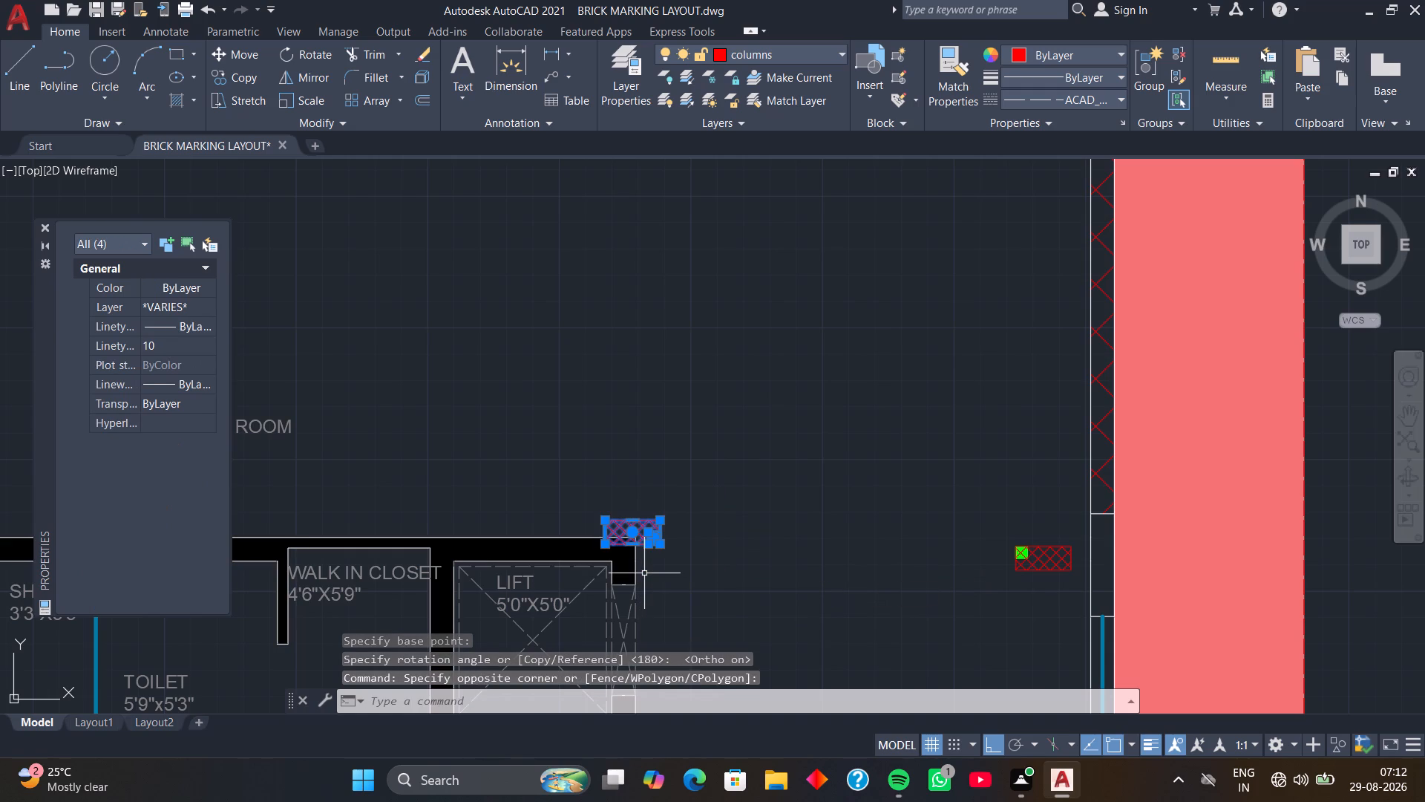
type("MI")
key("space")
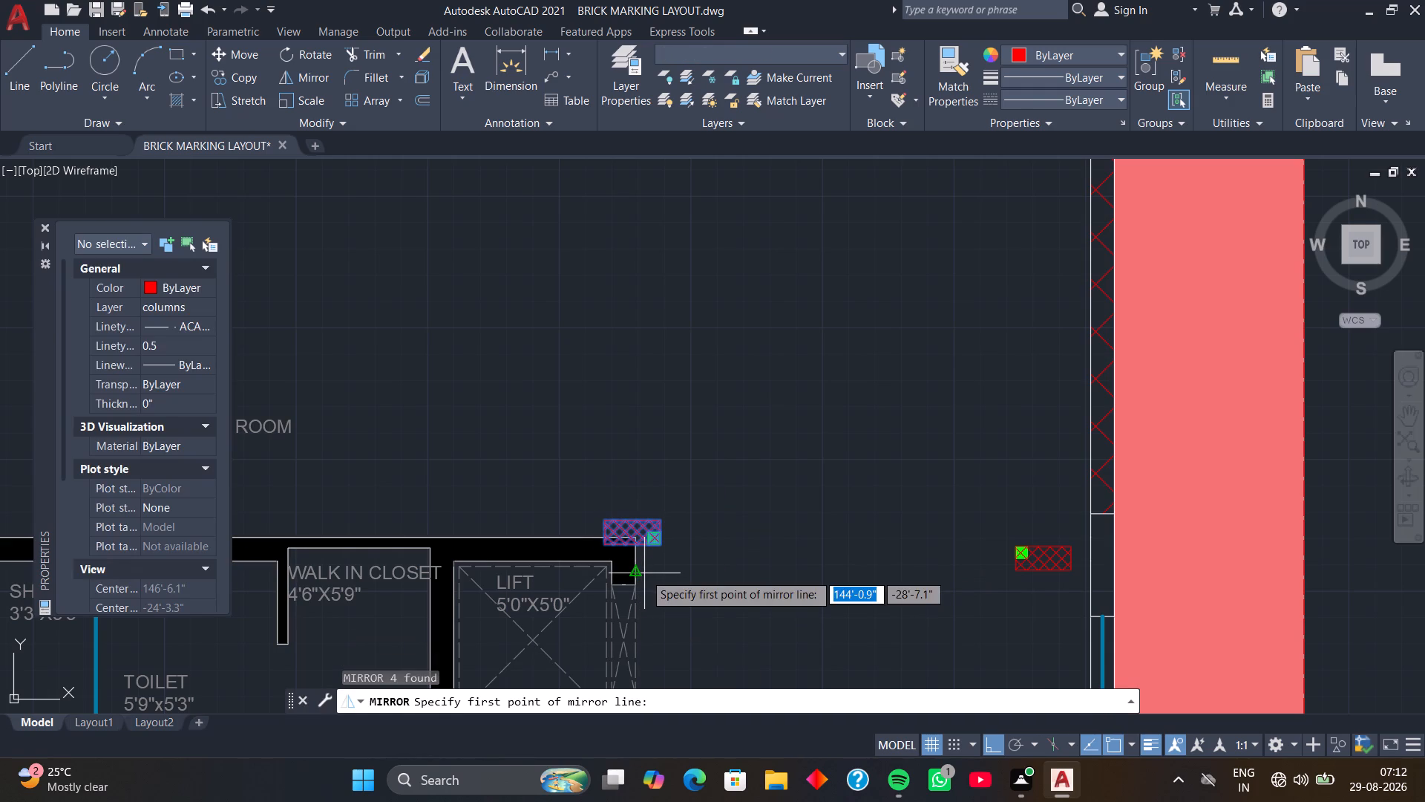
left_click(588, 496)
left_click(749, 501)
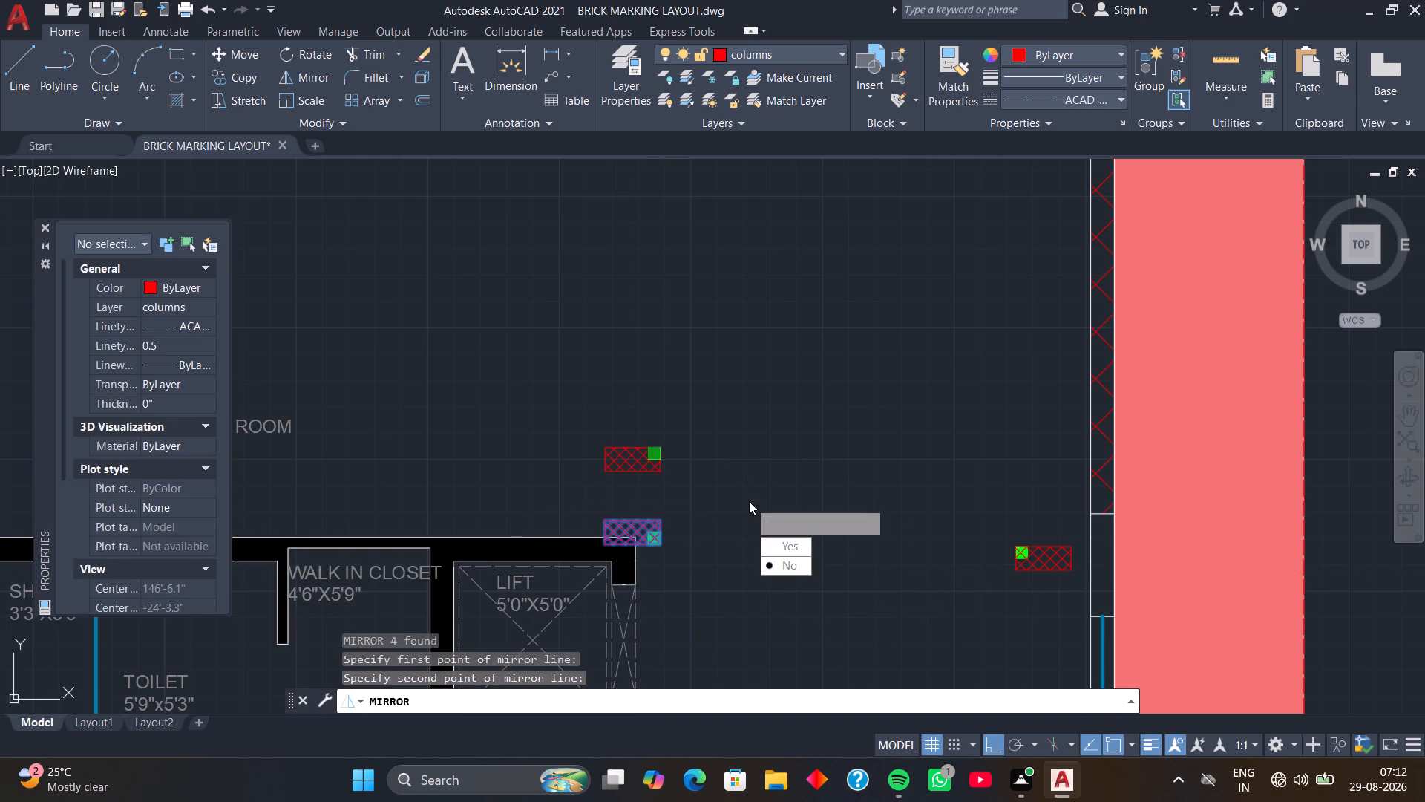
left_click_drag(788, 547, 749, 501)
Move the mirrored column by its green-marked corner onto the upper outer corner of the lift wall, with Ortho off.
left_click(685, 419)
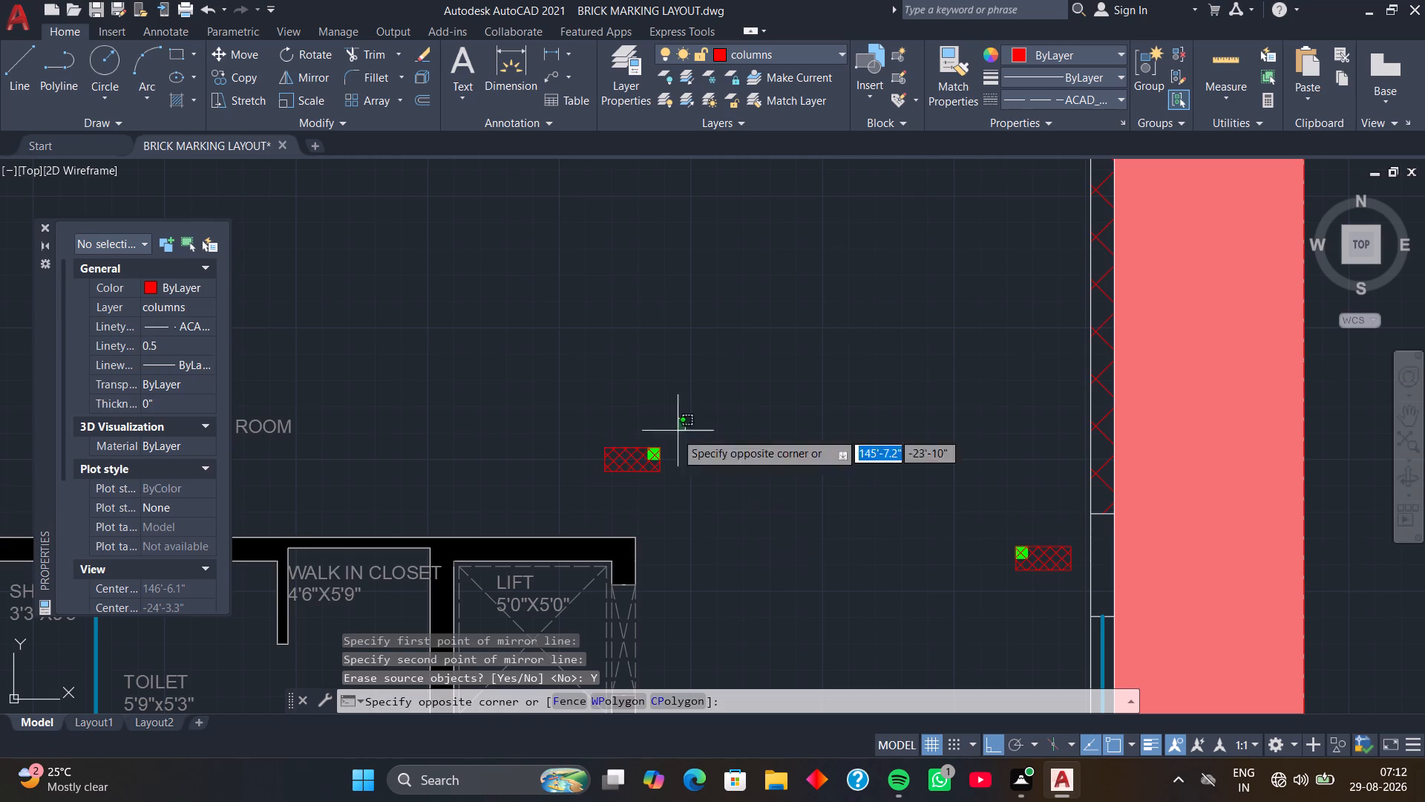
left_click(542, 488)
type("M")
key("space")
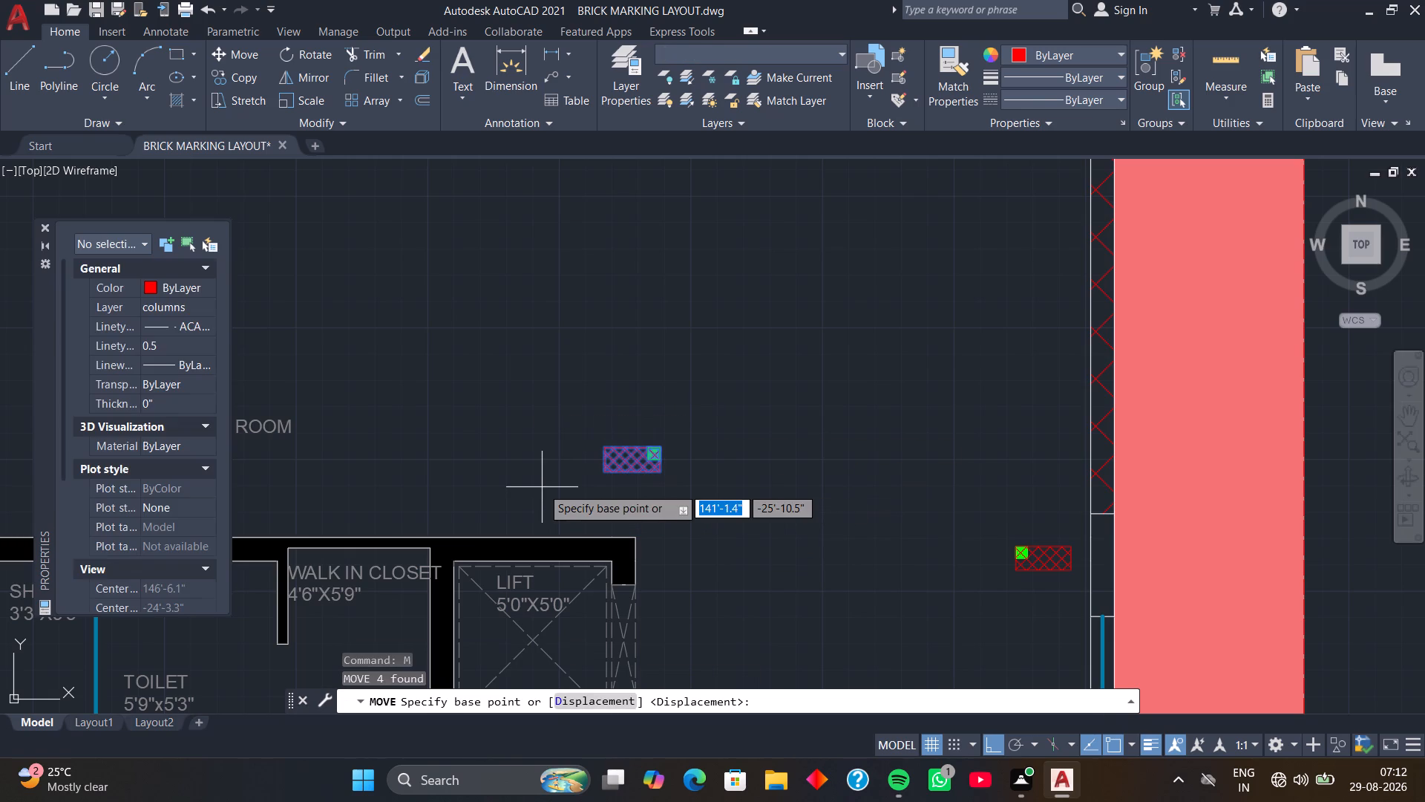
key("F8")
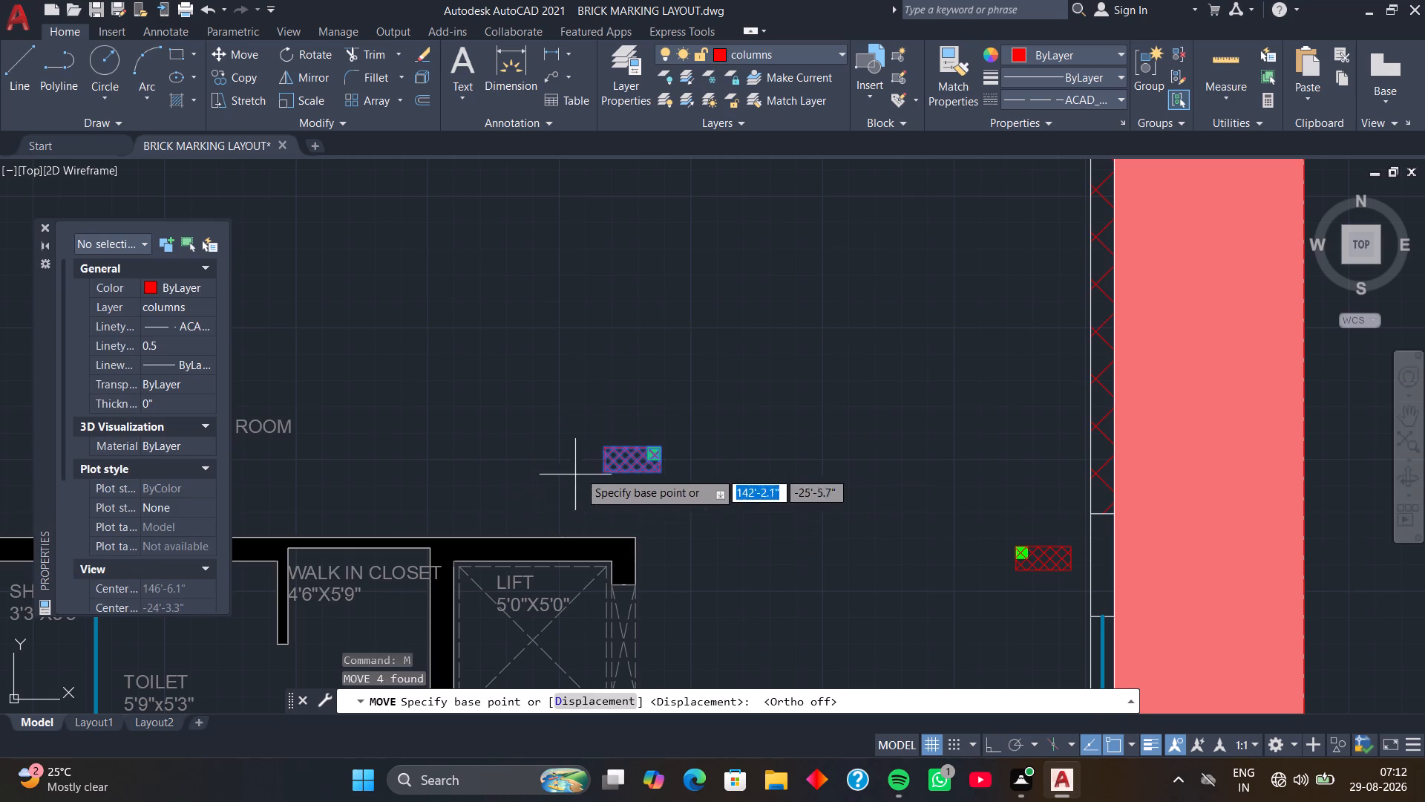
scroll(679, 453, "up", 2)
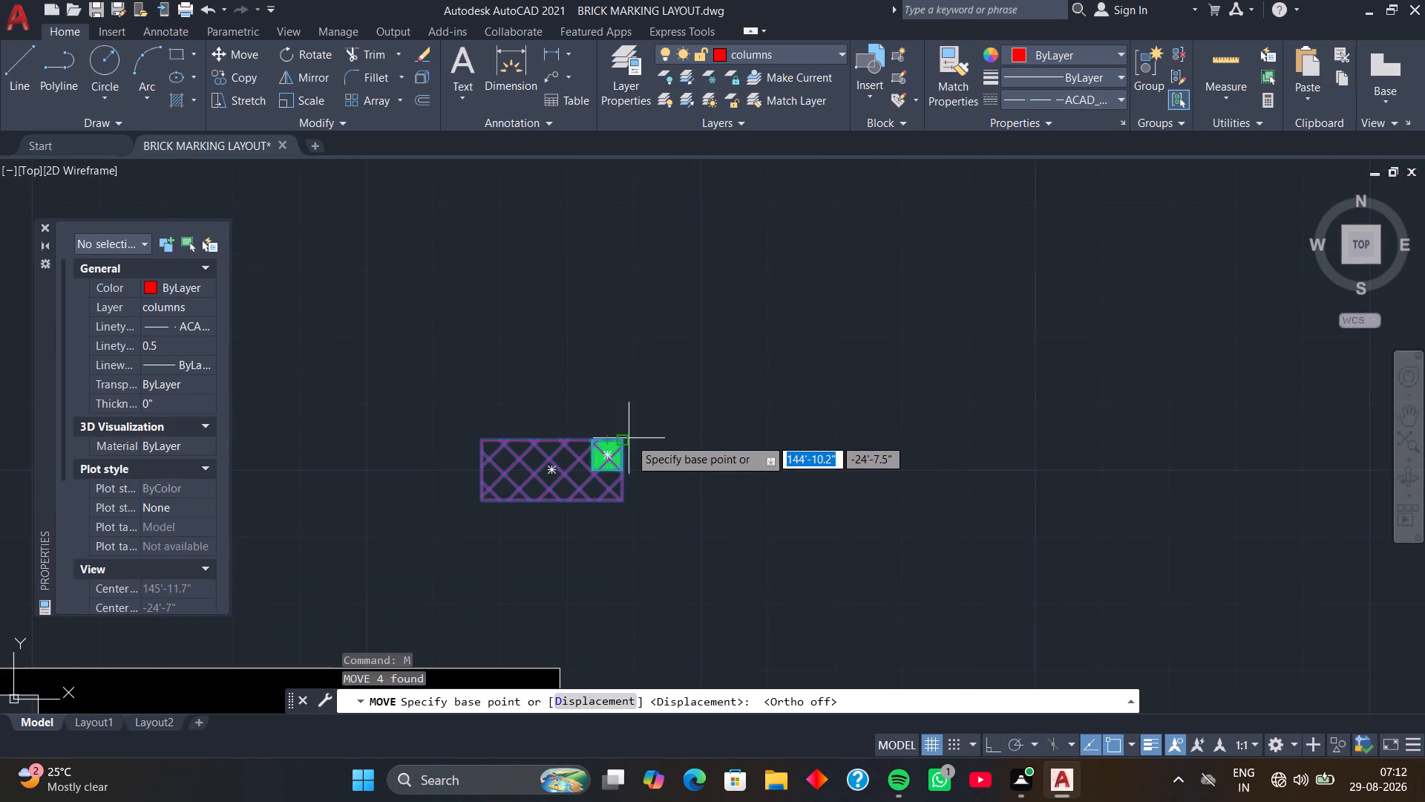
left_click(624, 442)
scroll(611, 526, "down", 2)
middle_click_drag(611, 527, 629, 403)
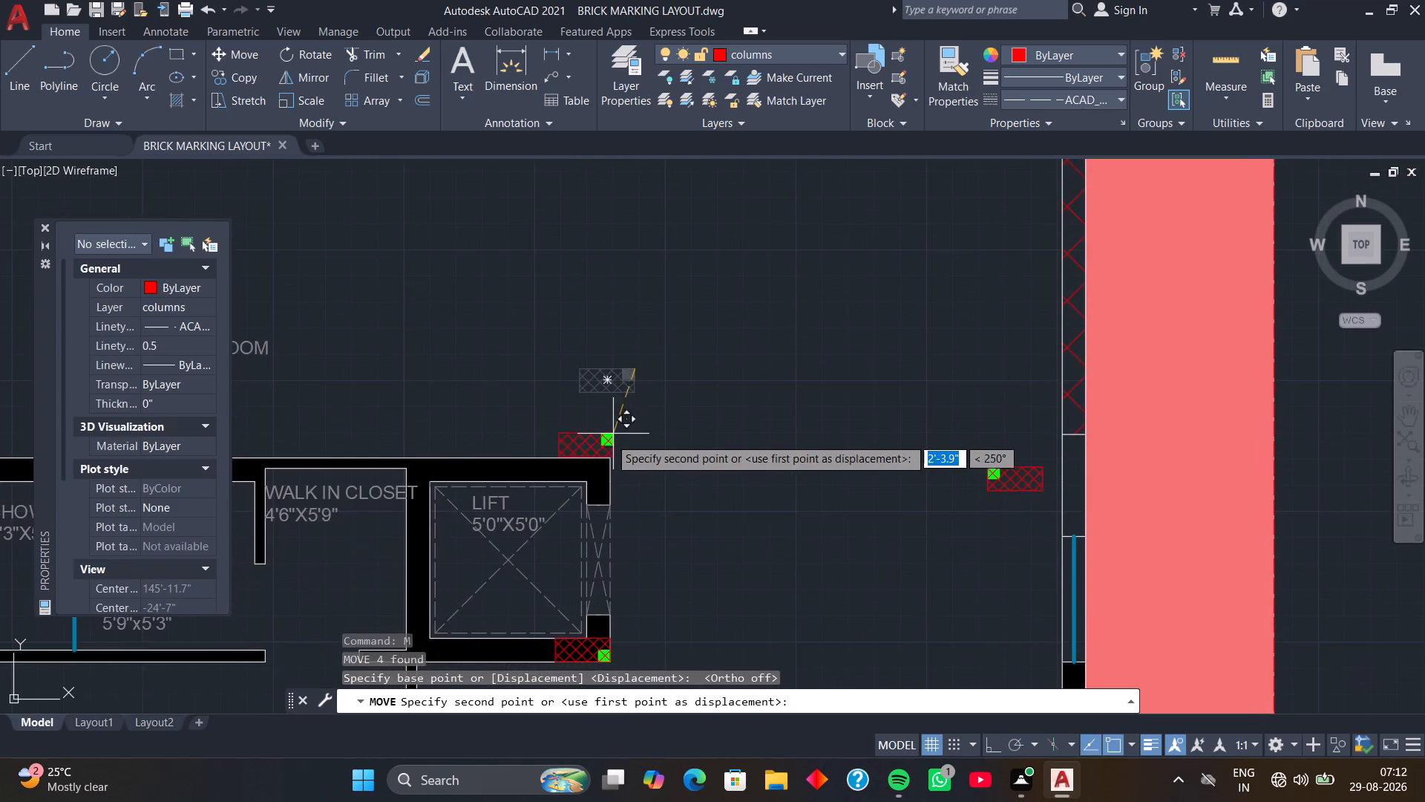
scroll(599, 452, "up", 3)
left_click(631, 475)
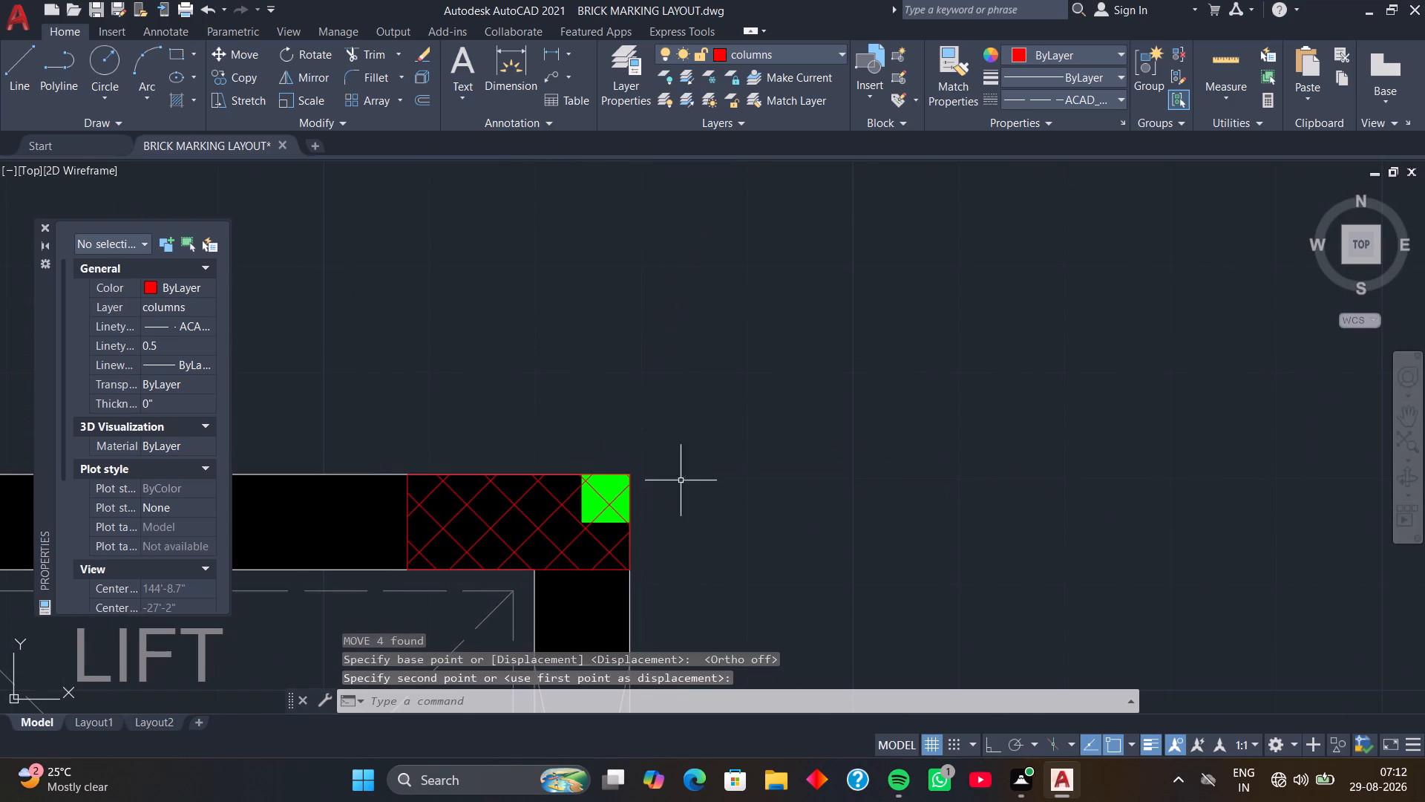
Rotate the loose column outside the wall near the staircase by 90° about its green-marked corner so it stands vertical.
scroll(756, 478, "down", 7)
middle_click_drag(836, 462, 733, 400)
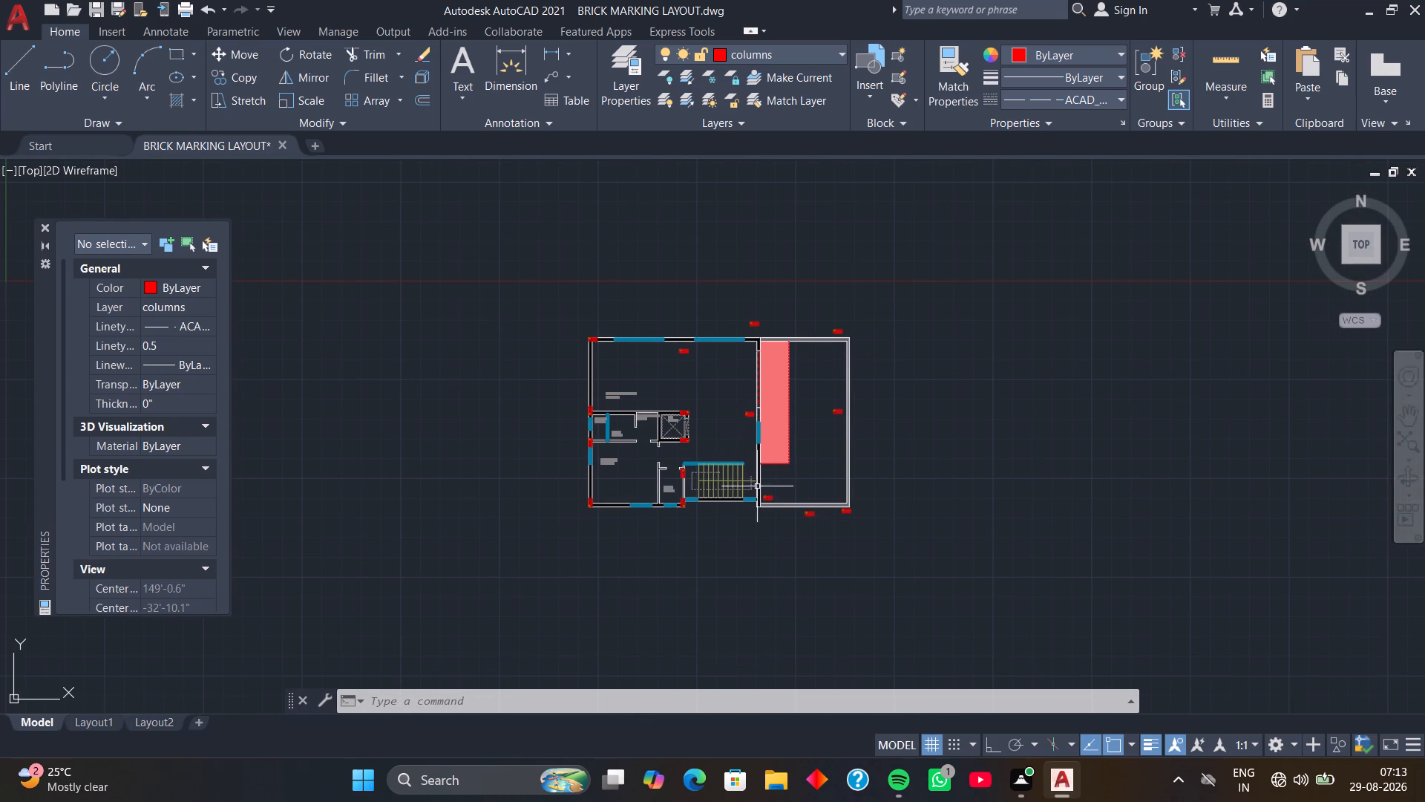
scroll(766, 502, "up", 6)
middle_click_drag(756, 512, 739, 515)
left_click(638, 400)
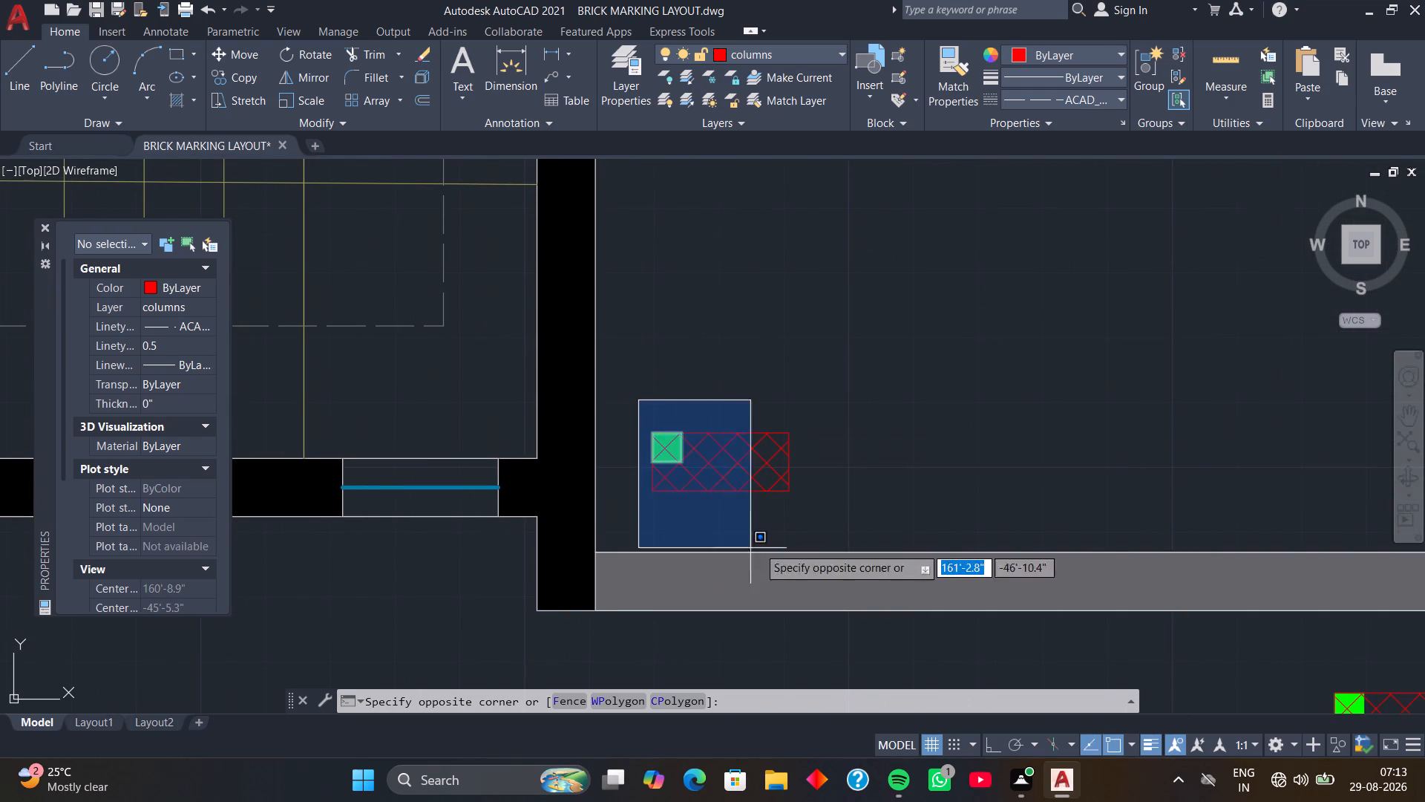
left_click(829, 537)
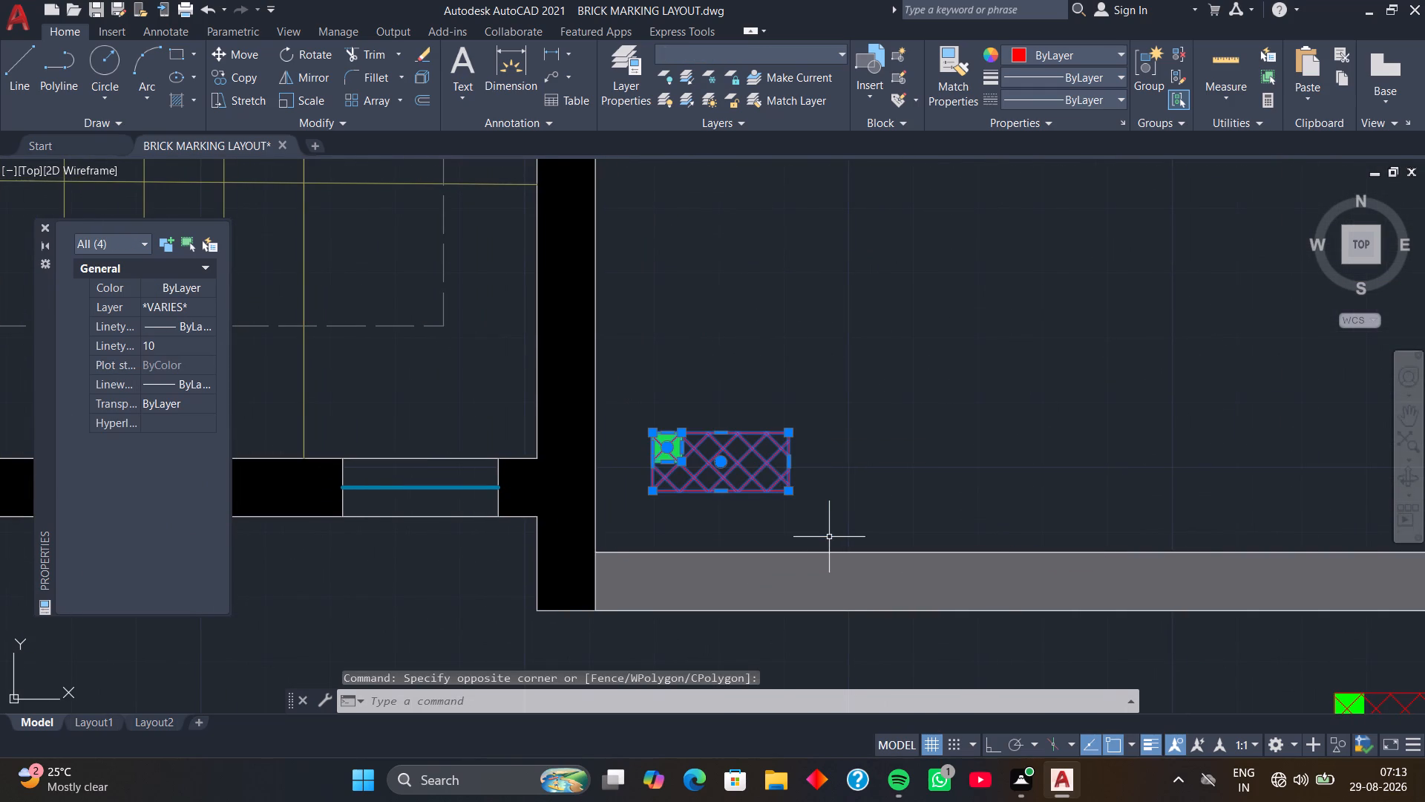
type("RO")
key("space")
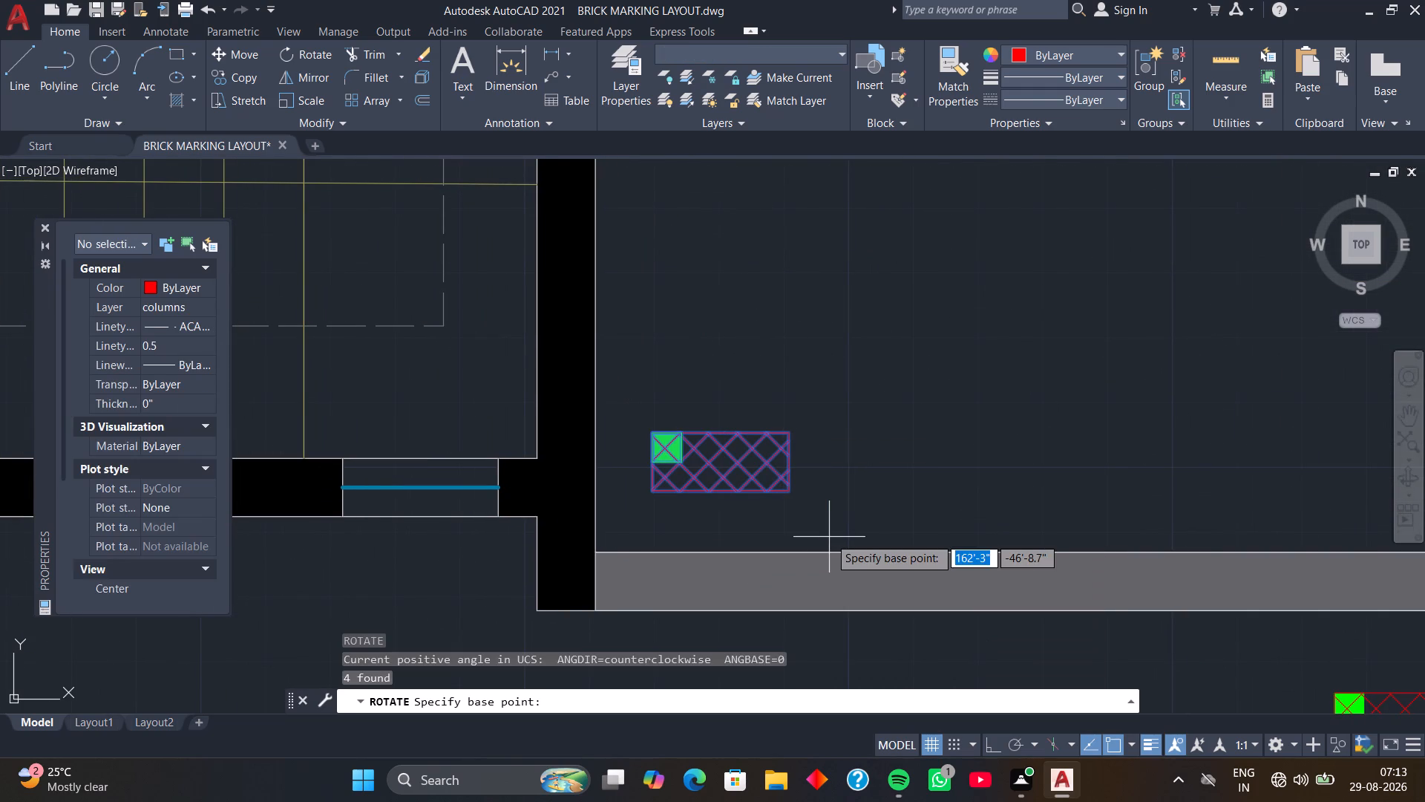
left_click(655, 431)
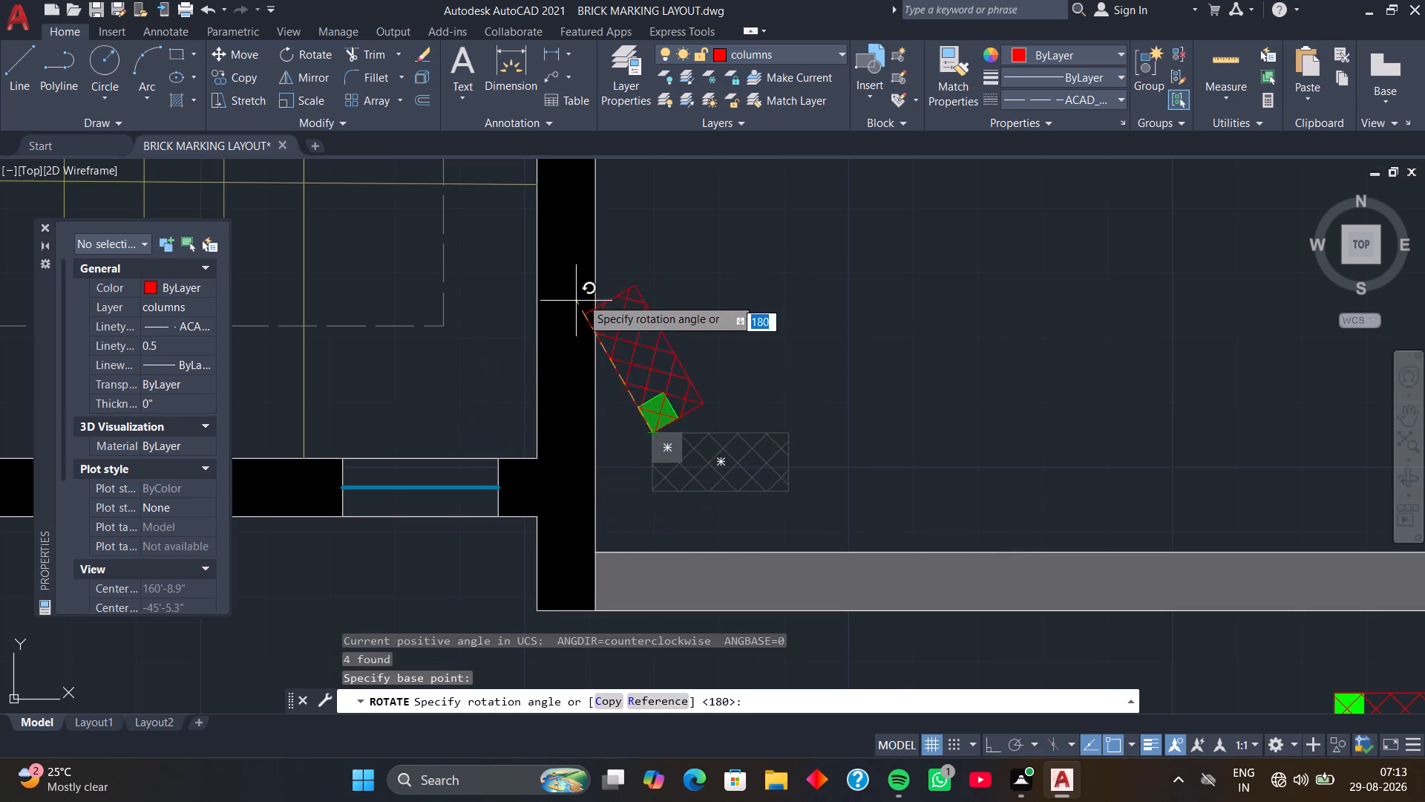
left_click(655, 276)
Mirror the vertical column near the staircase across a vertical line beside it, with Ortho on, erasing the source objects.
left_click(627, 263)
left_click(772, 500)
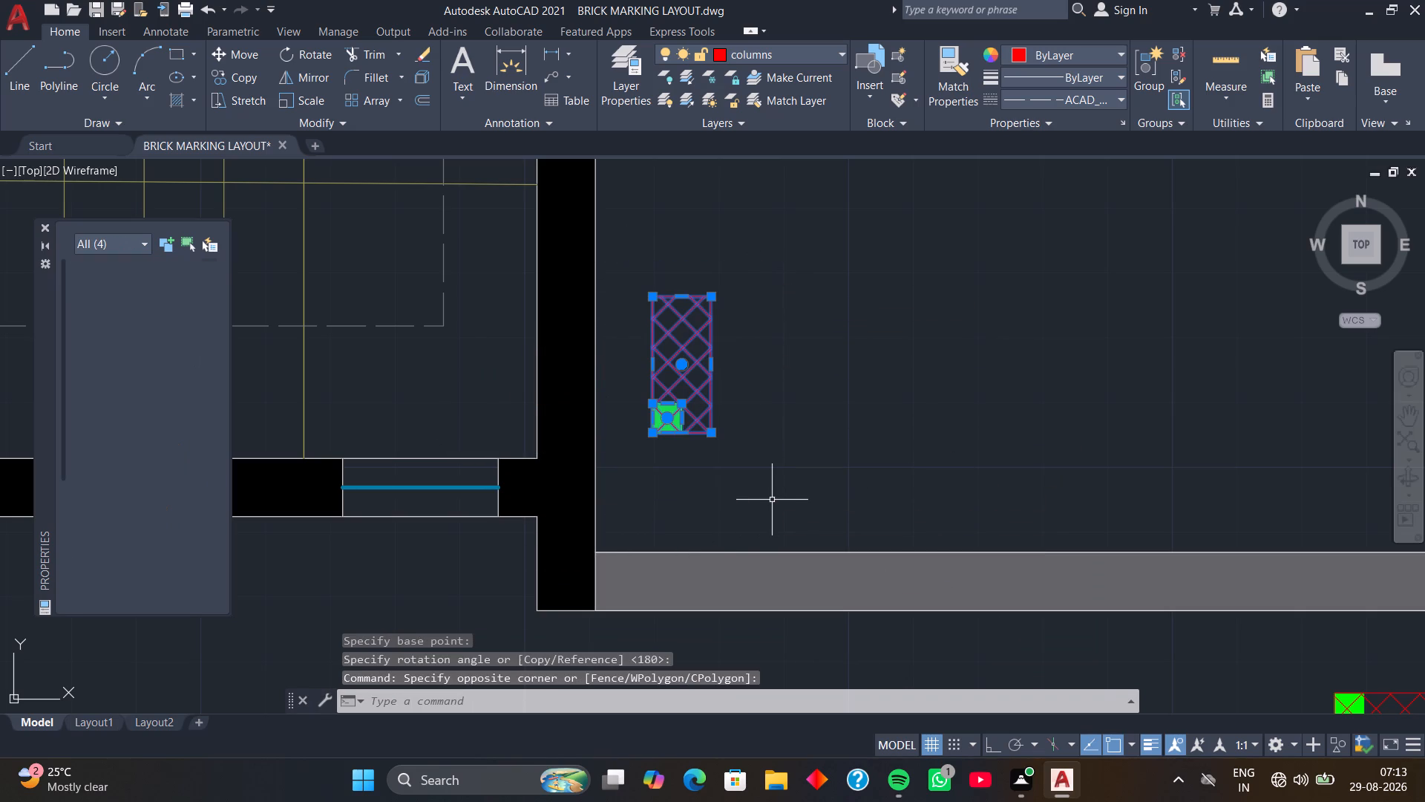
type("MI")
key("space")
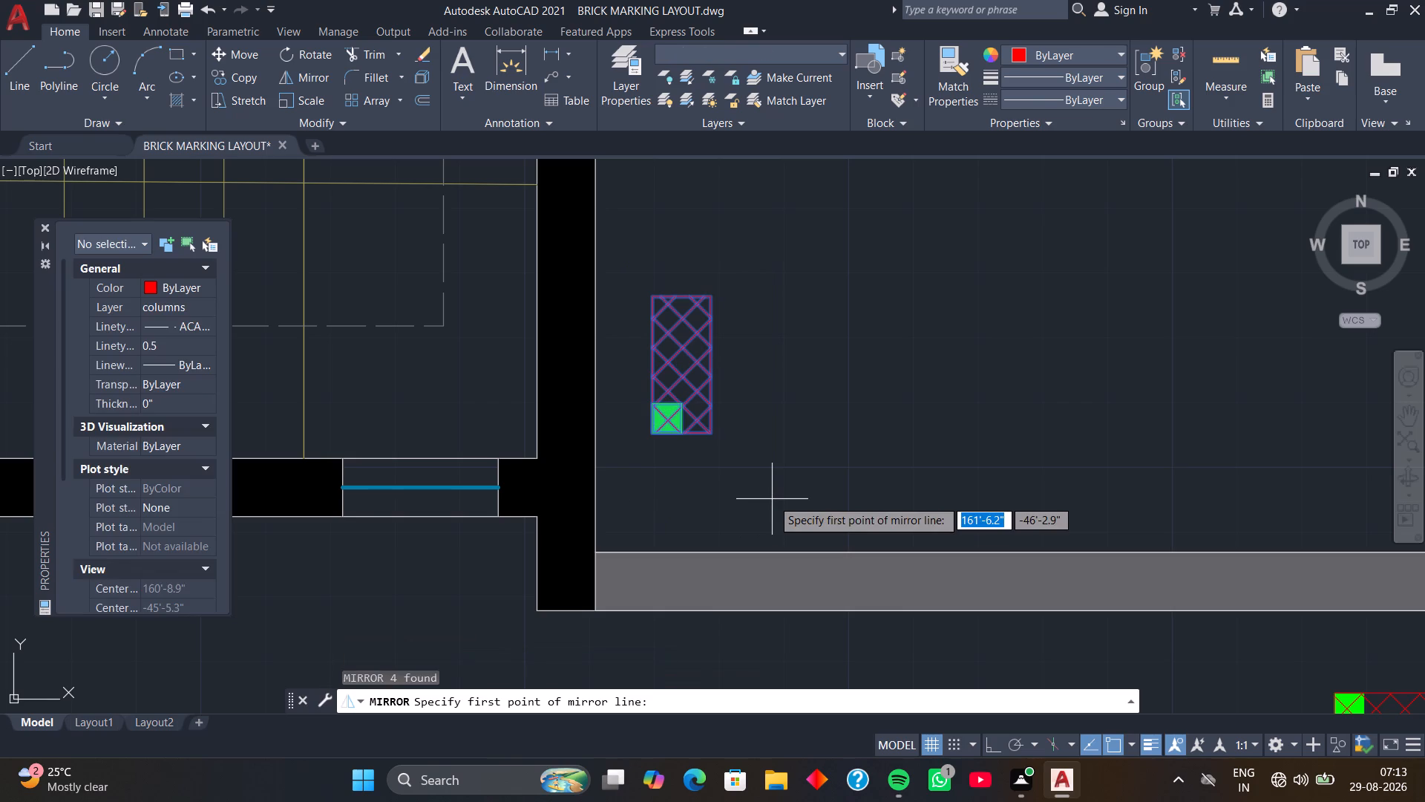
left_click(772, 499)
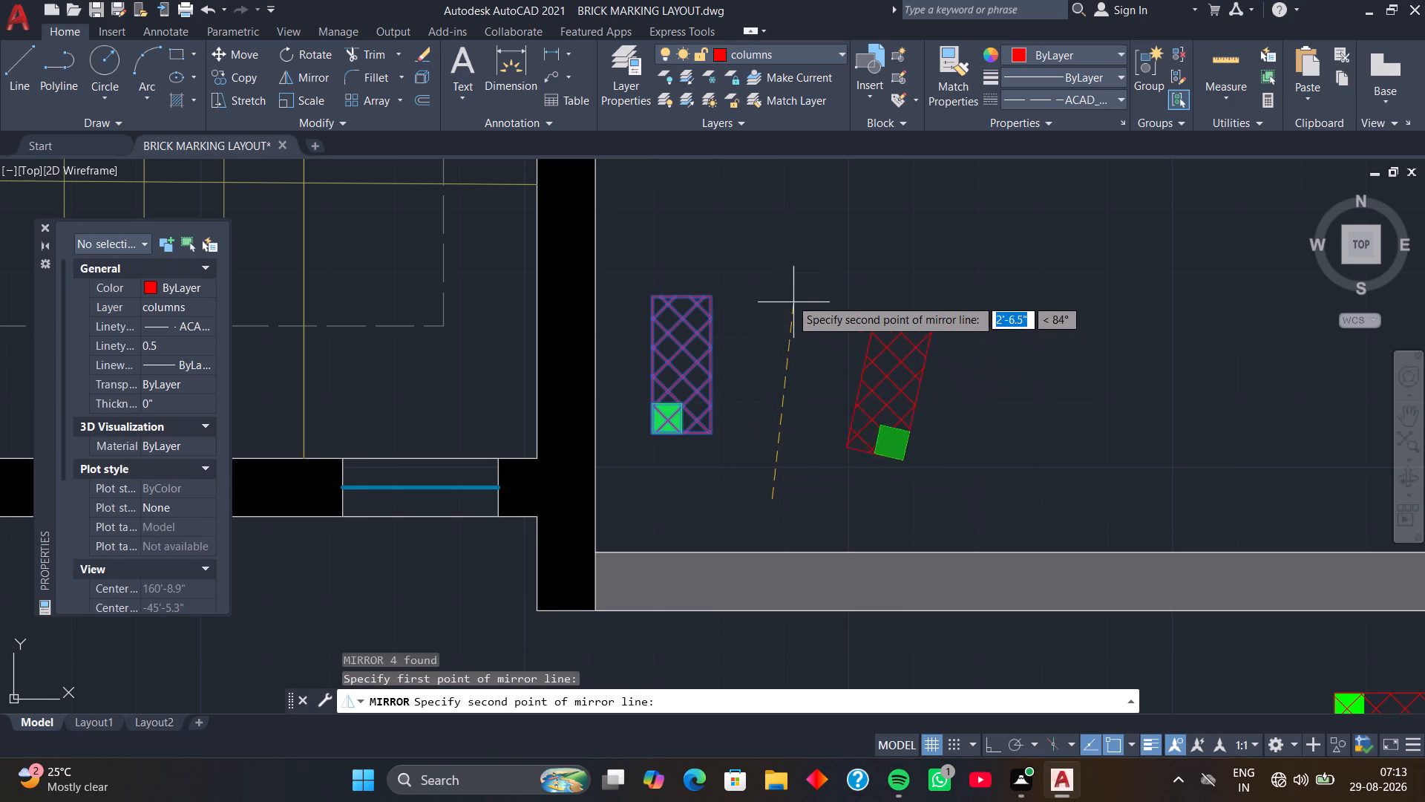
key("F8")
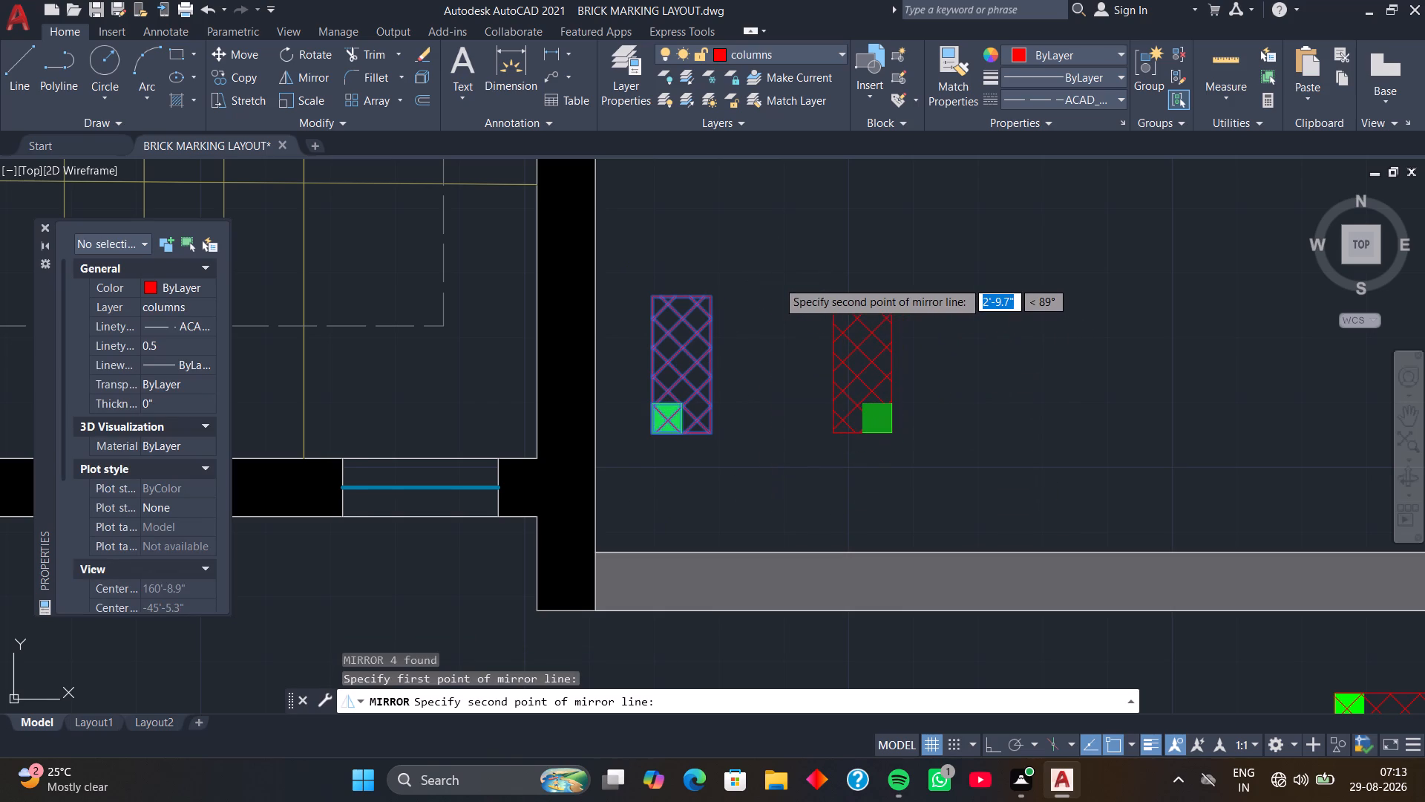
left_click(779, 225)
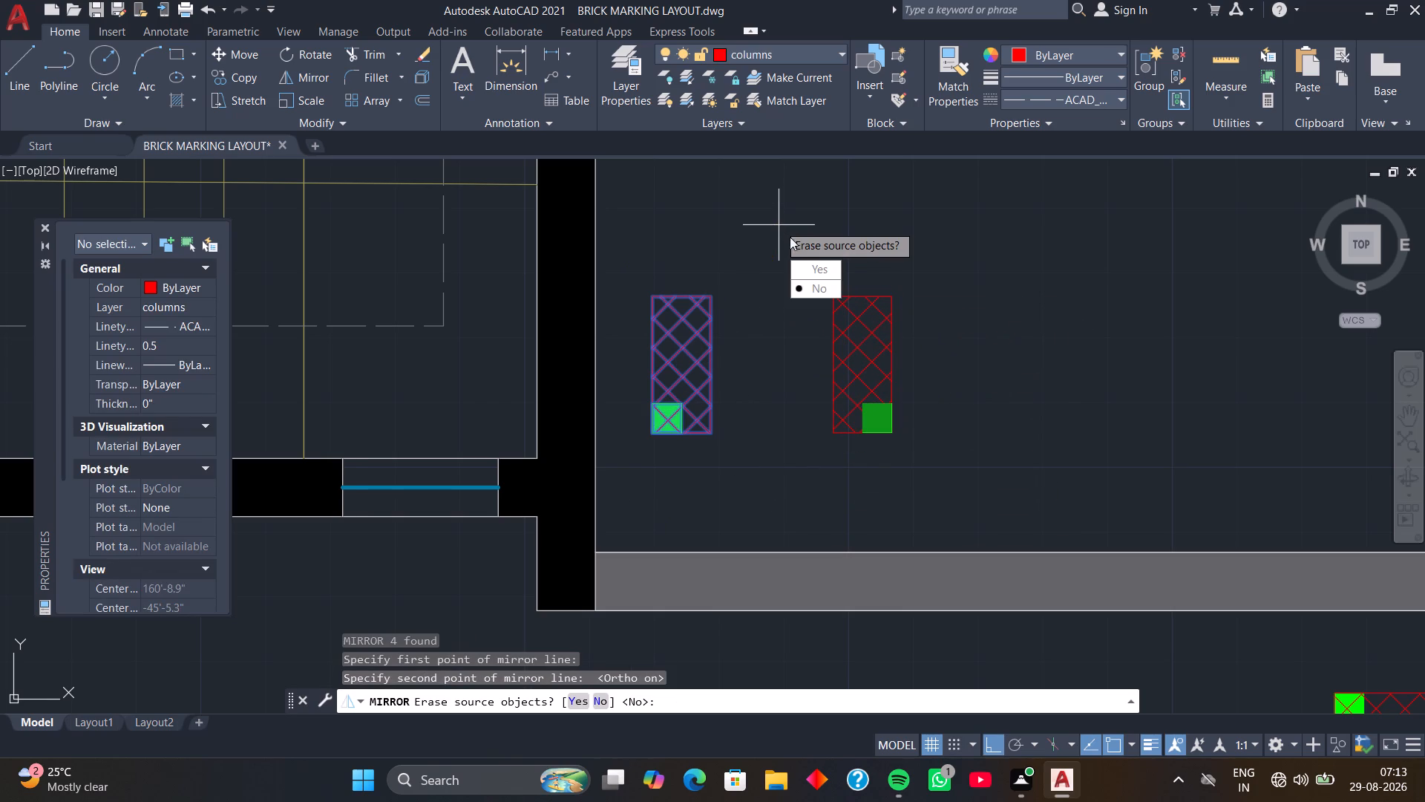
left_click_drag(823, 267, 779, 224)
Move the mirrored column by its green-marked corner onto the outer bottom corner of the black wall near the staircase, with Ortho off.
left_click_drag(764, 210, 773, 267)
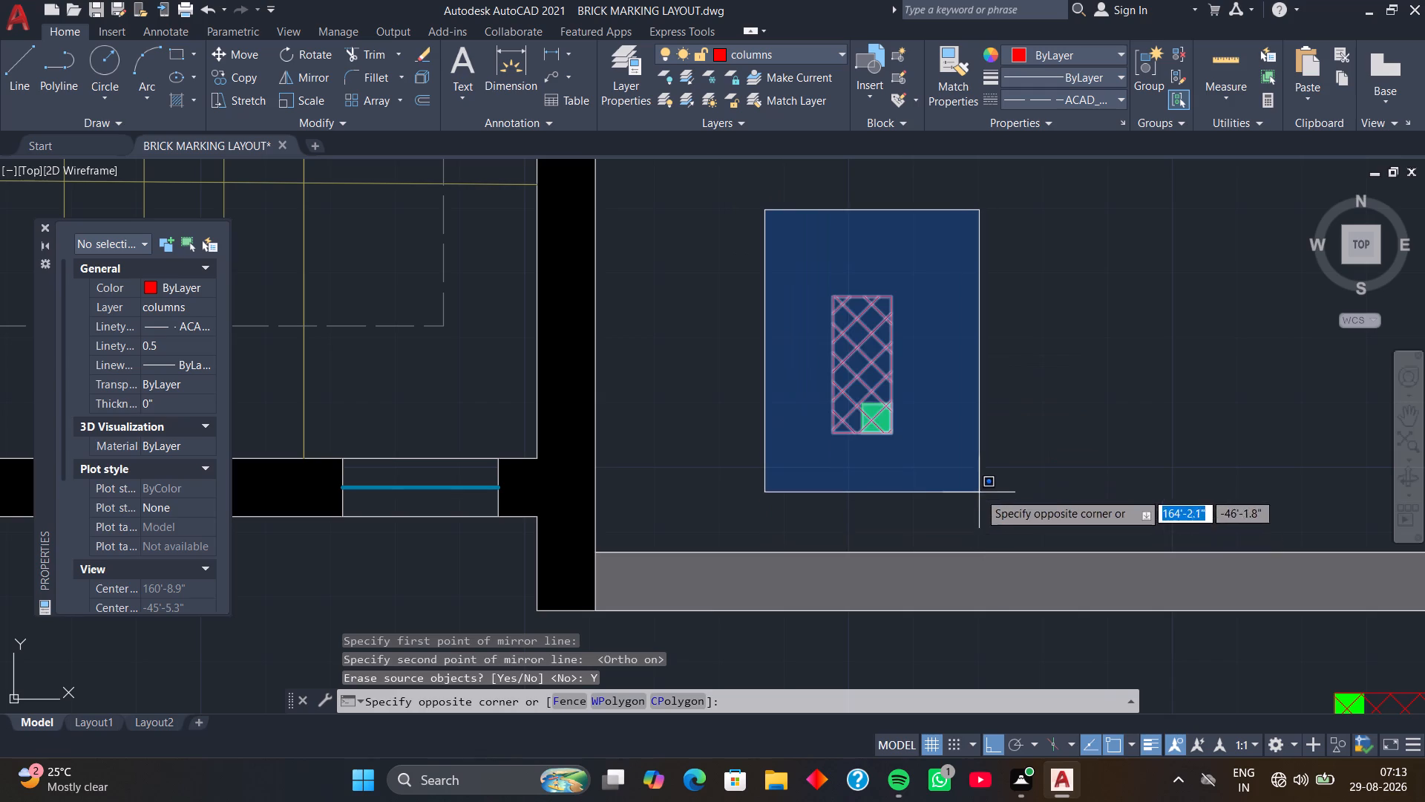
left_click(978, 492)
type("M")
key("space")
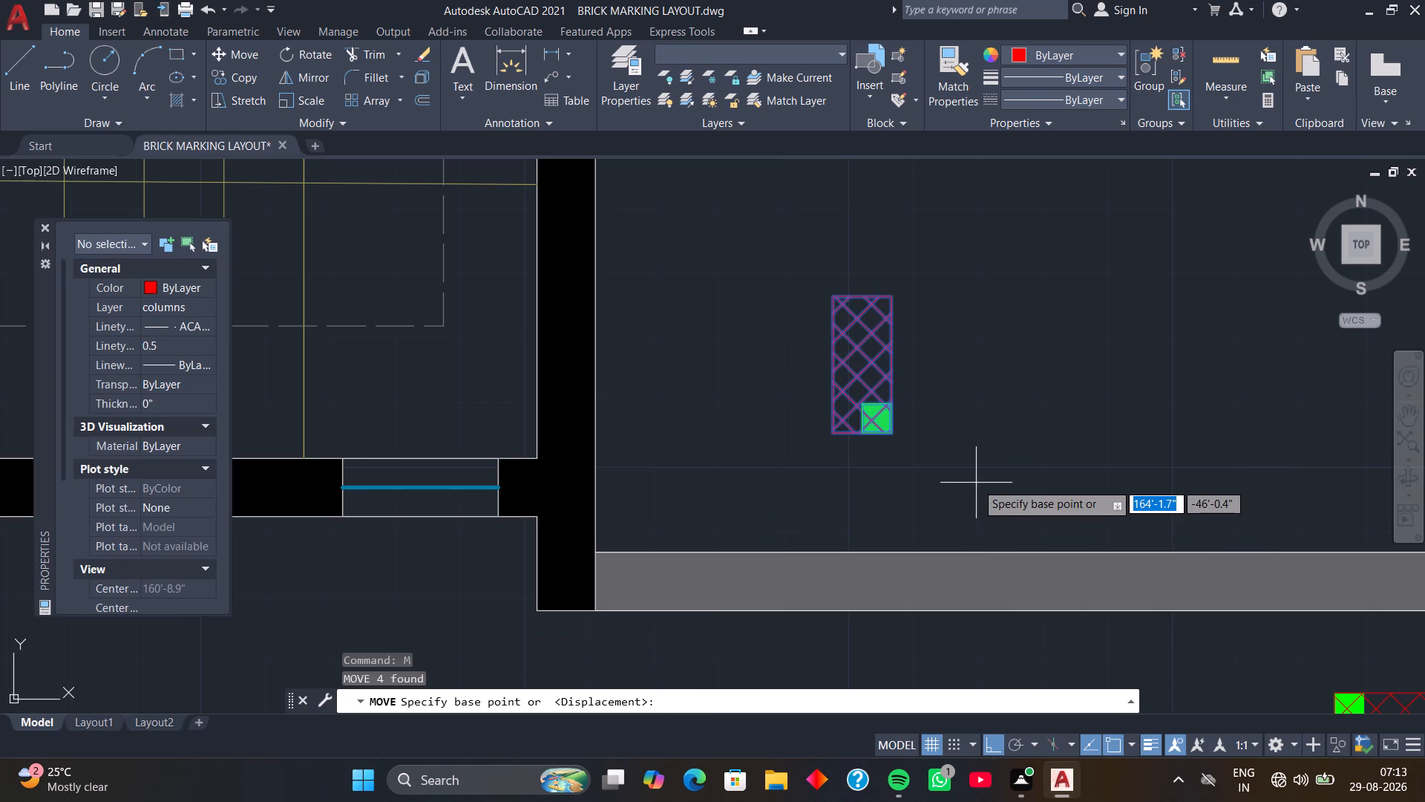
left_click(891, 428)
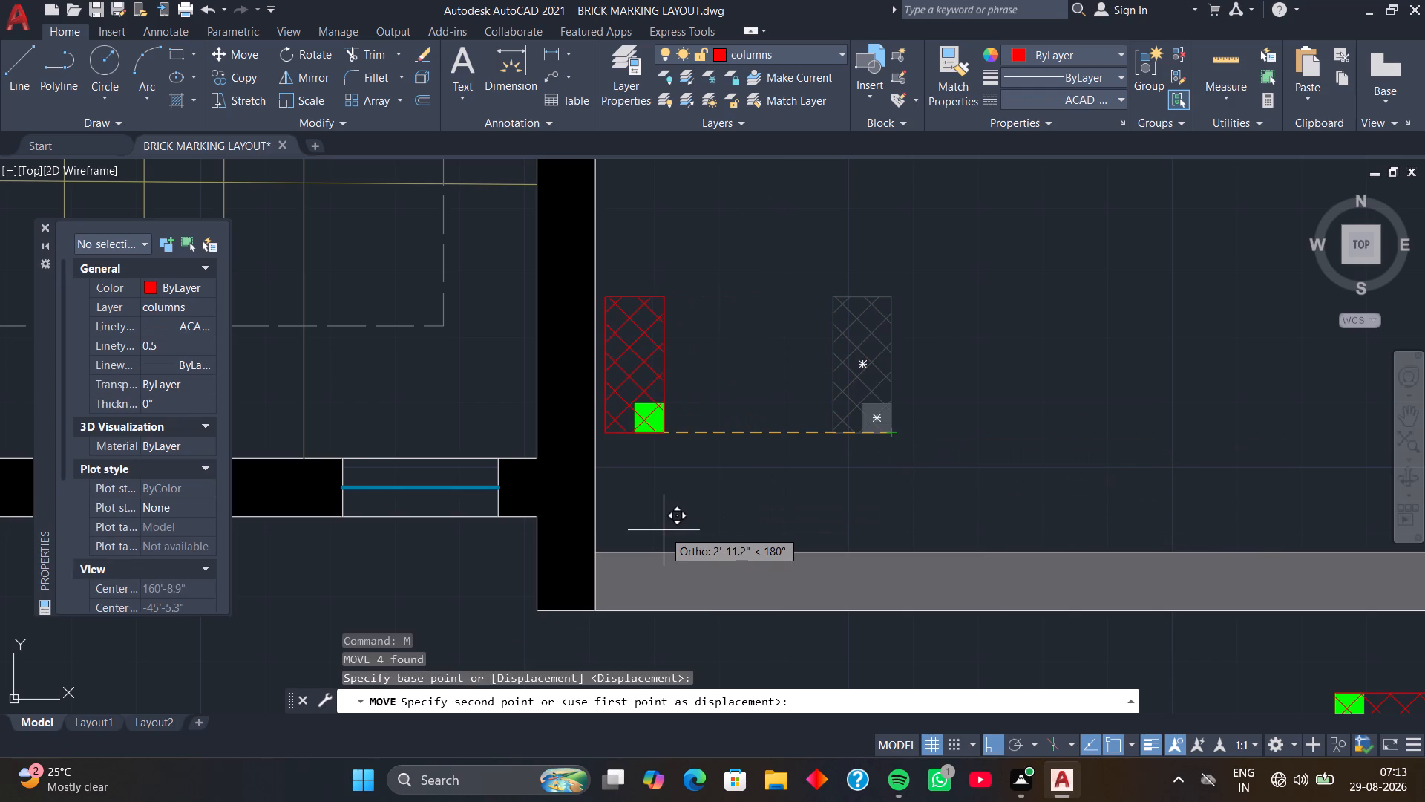
key("F8")
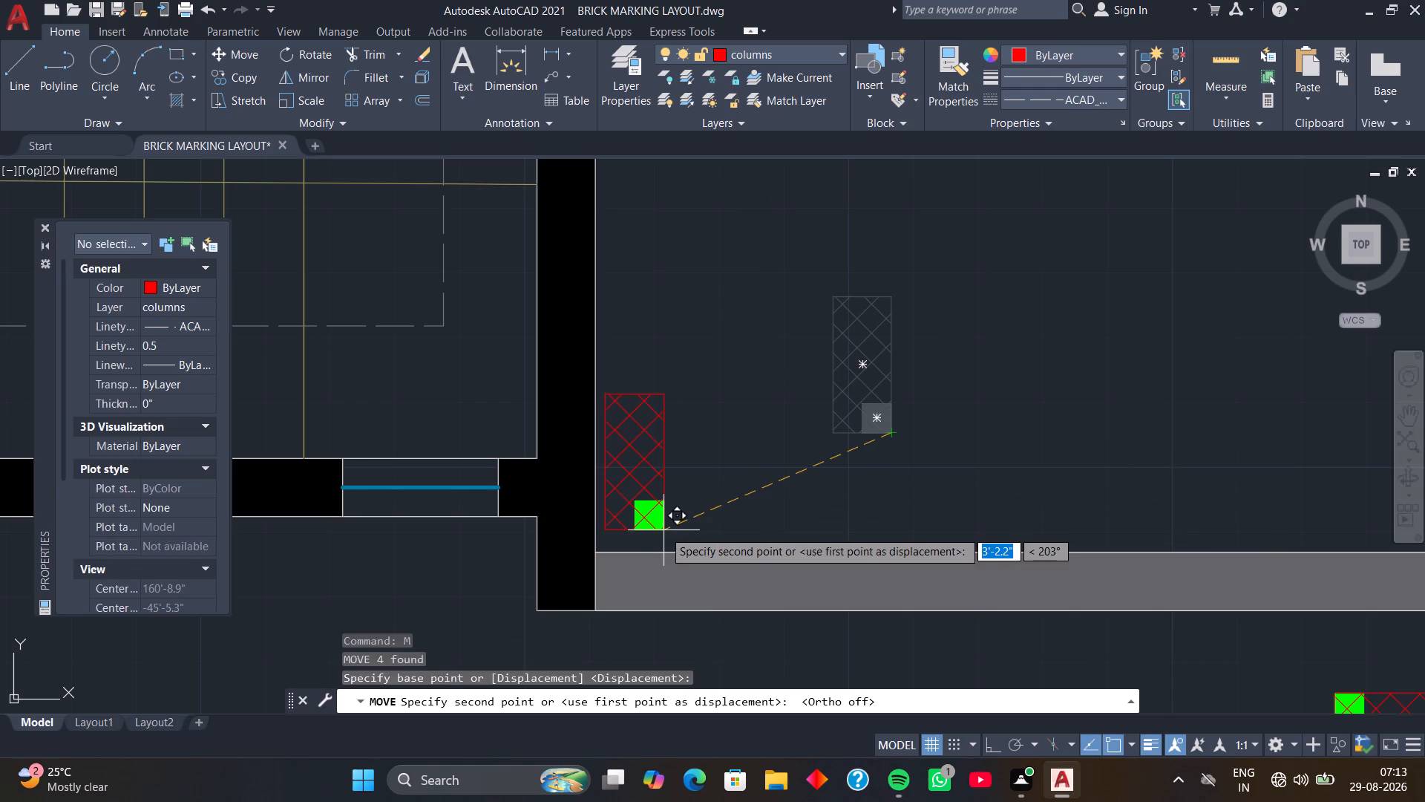
scroll(585, 610, "up", 1)
left_click(598, 610)
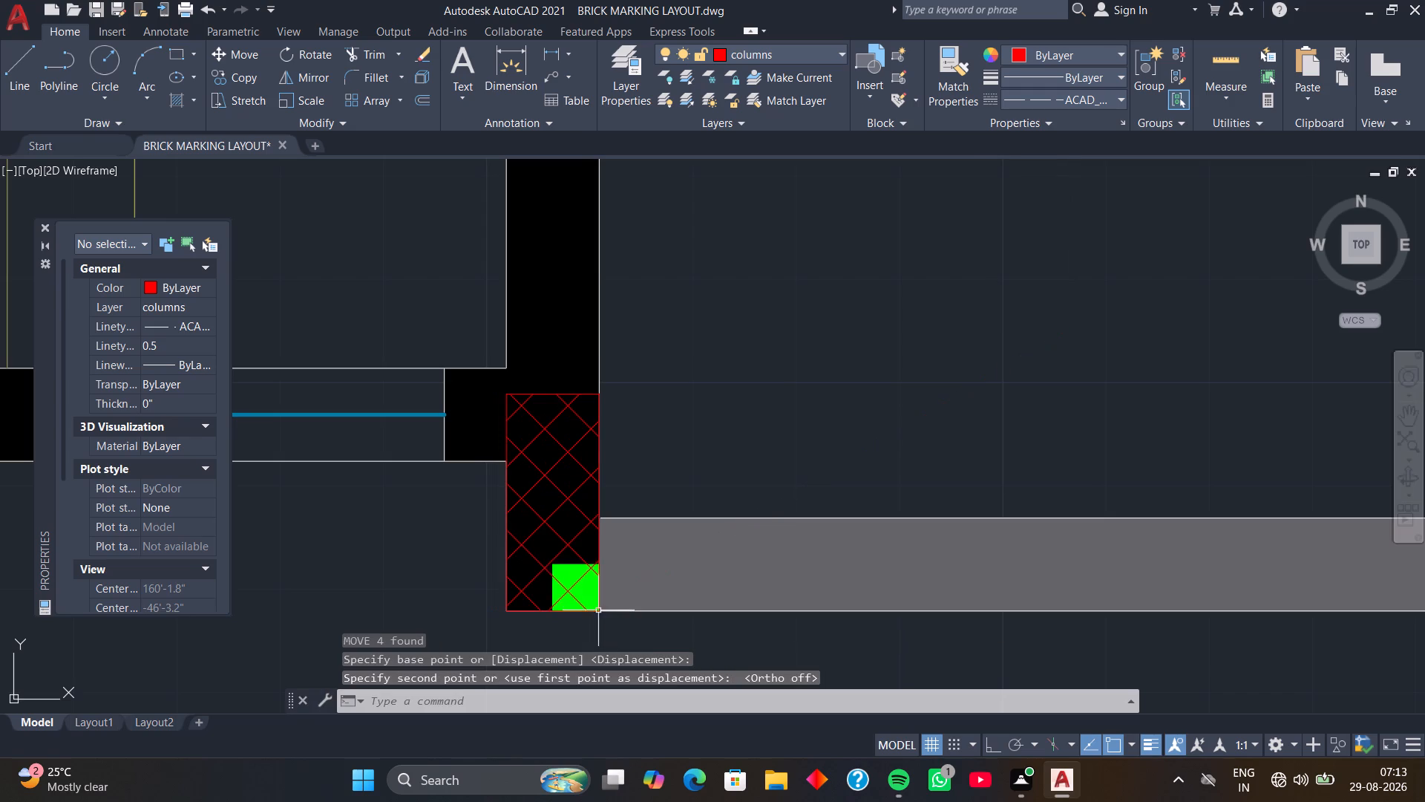
Rotate the loose column below the grey boundary wall's lower far corner by 180° about its green-marked corner.
scroll(620, 649, "down", 4)
scroll(694, 559, "down", 2)
middle_click_drag(706, 571, 669, 486)
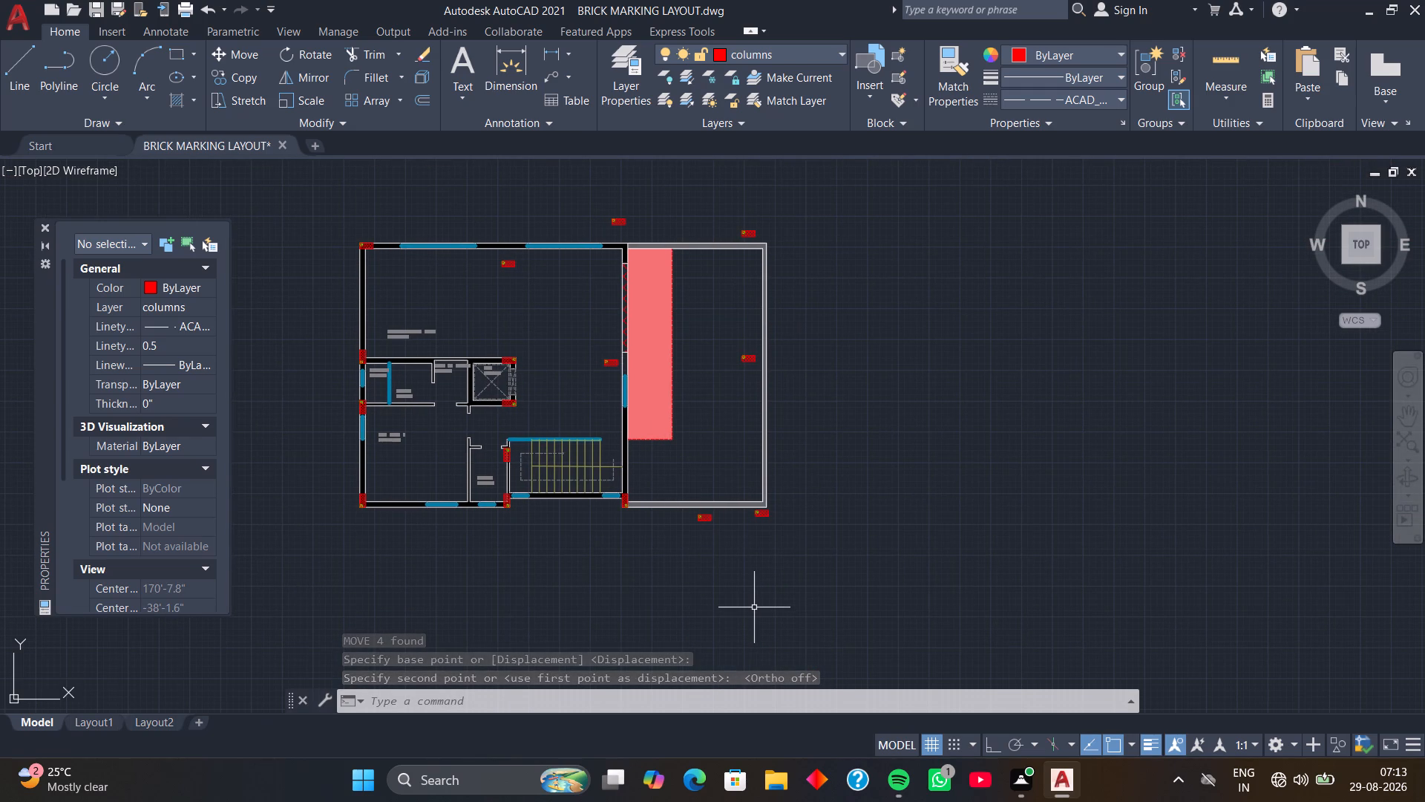
scroll(744, 519, "up", 3)
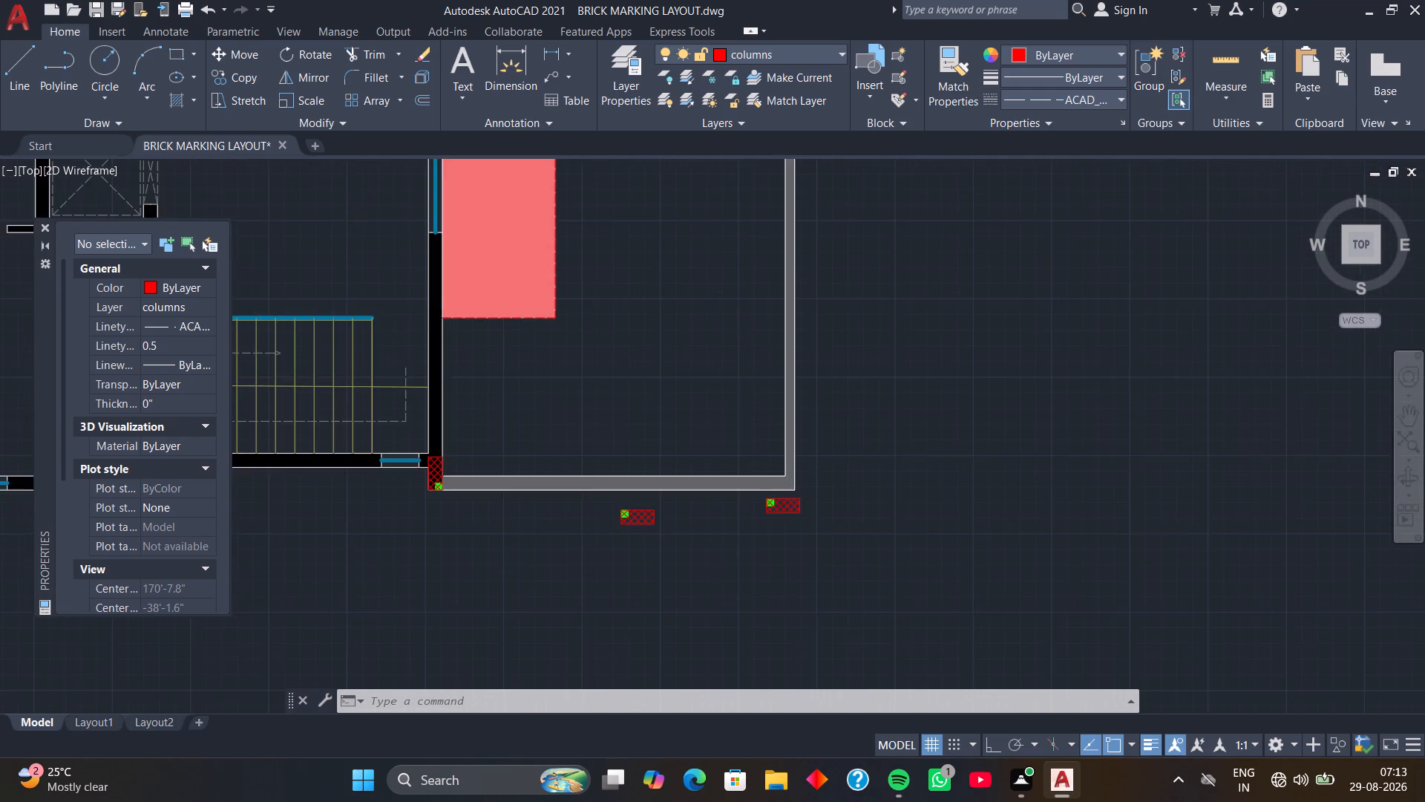
scroll(744, 519, "up", 1)
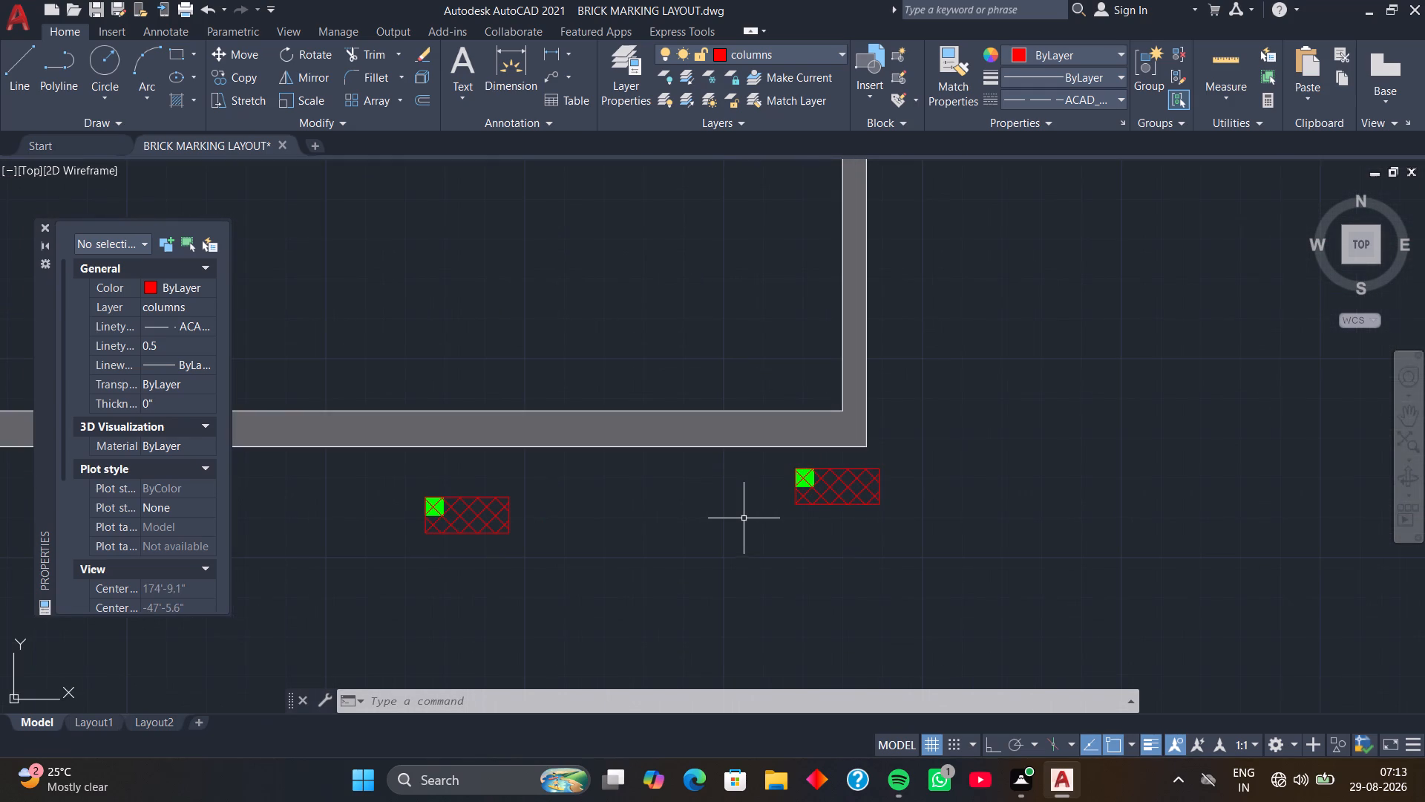
left_click(779, 459)
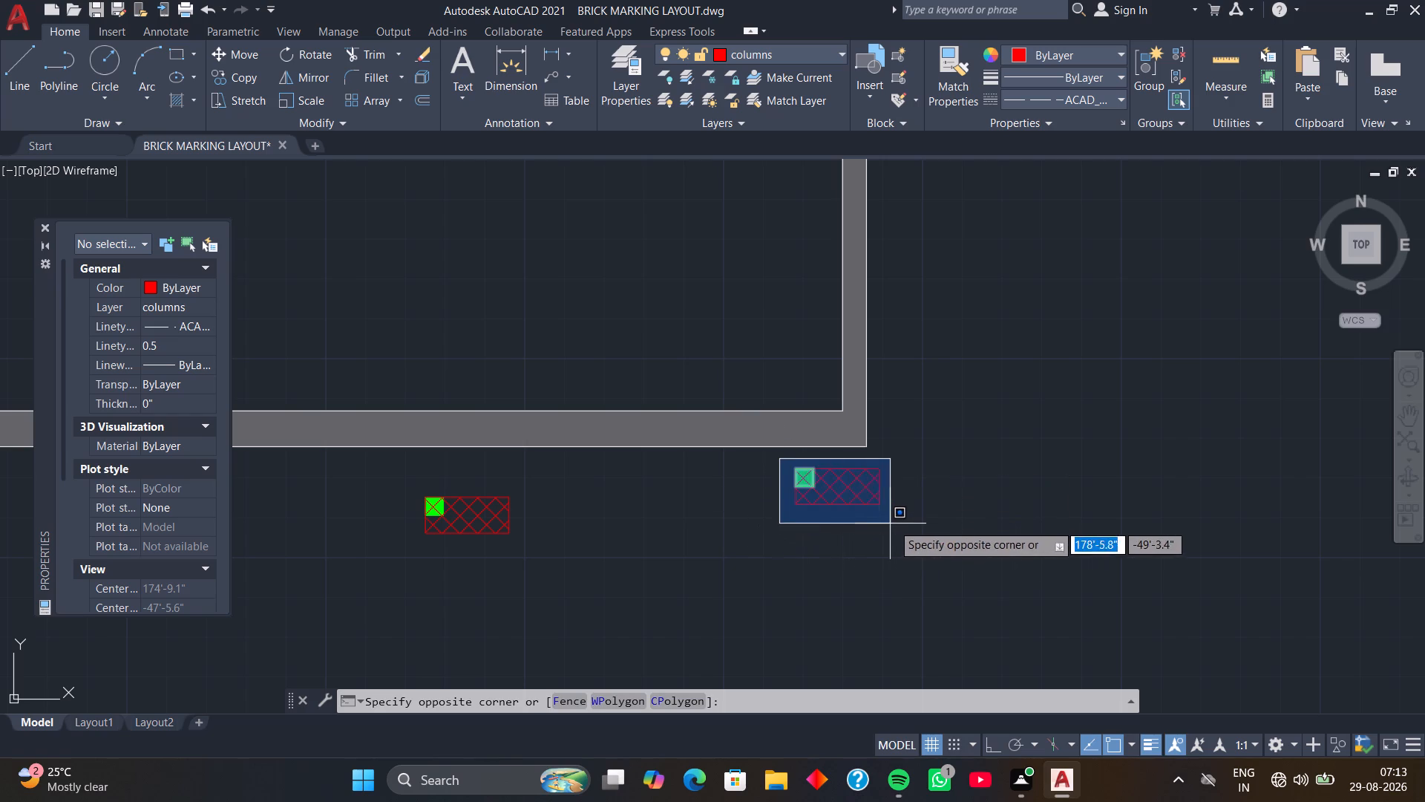
left_click(917, 528)
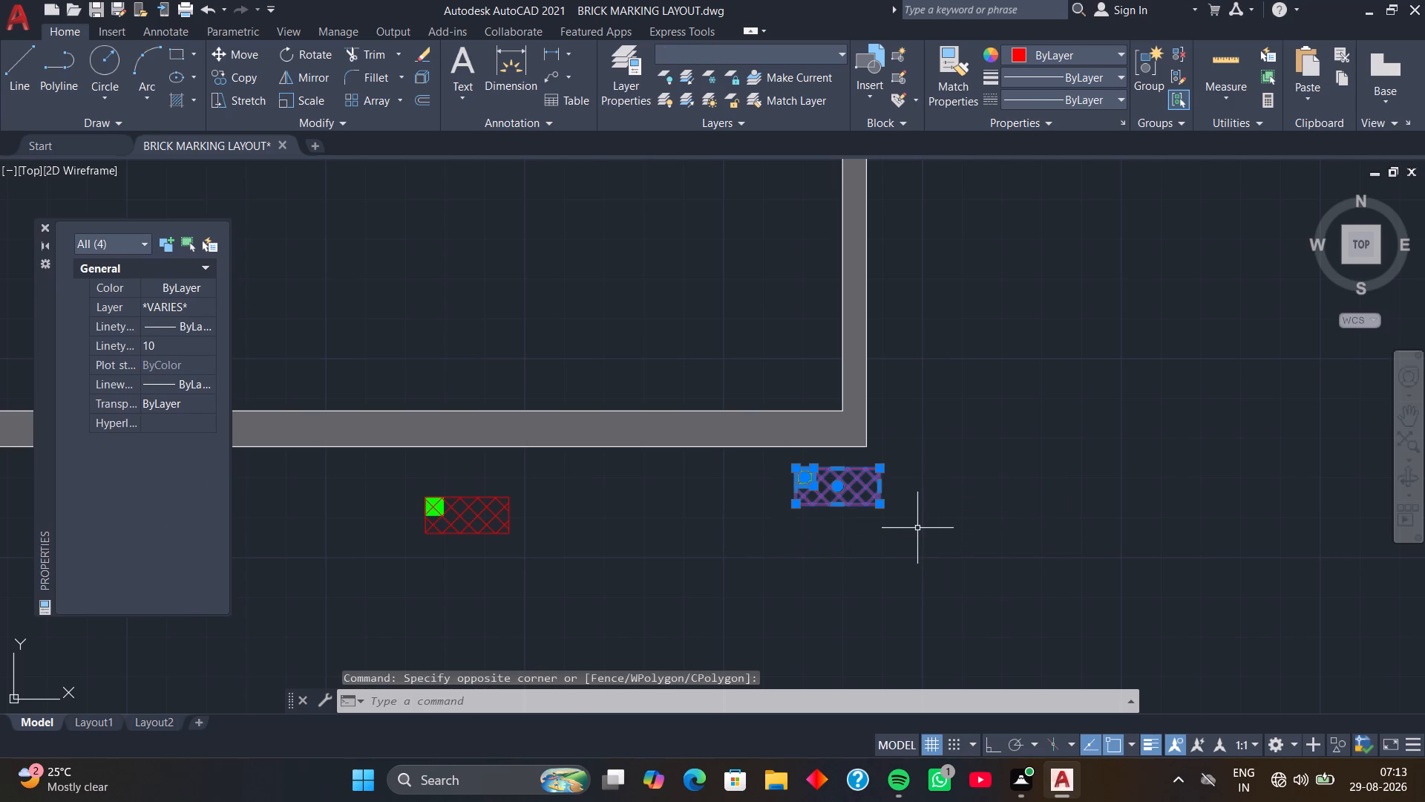
type("RO")
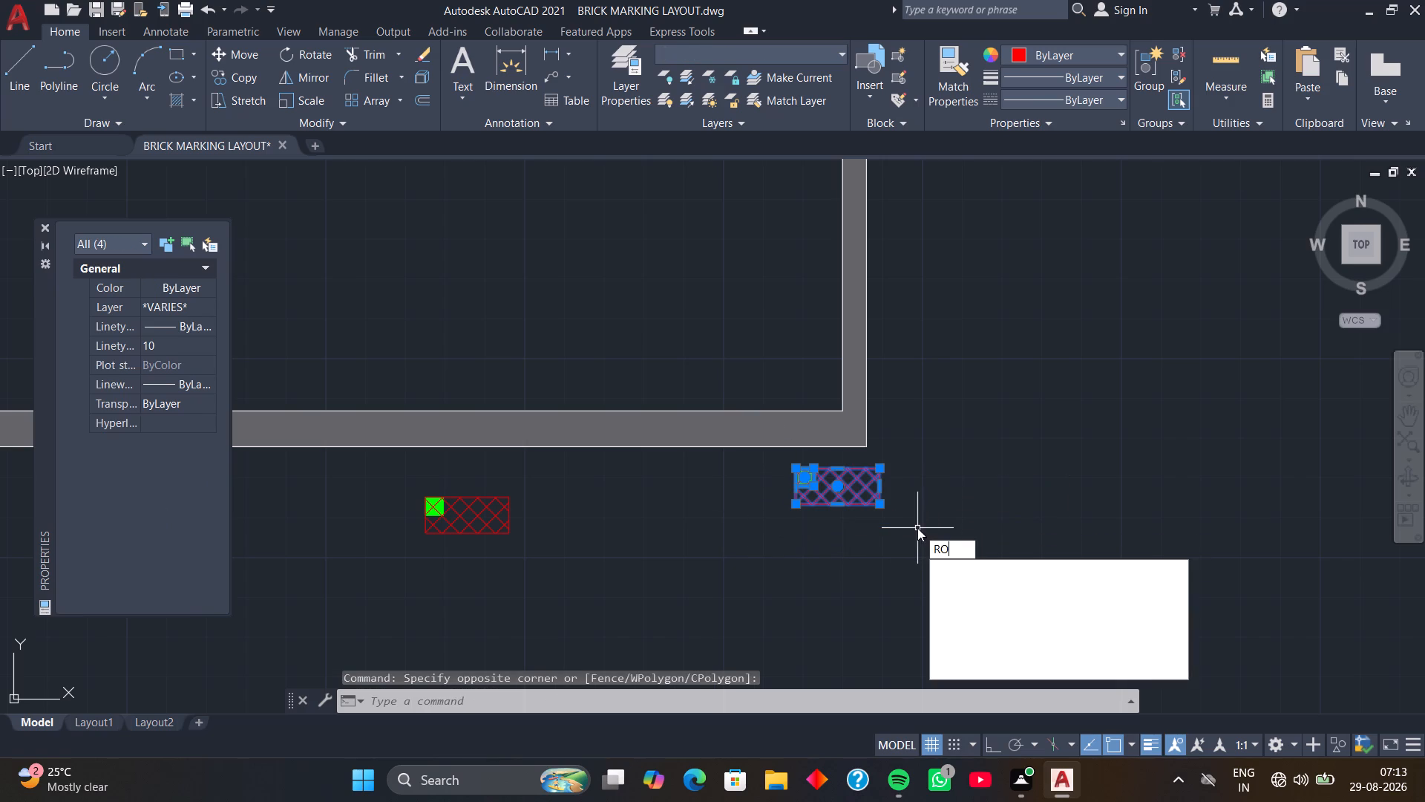
key("space")
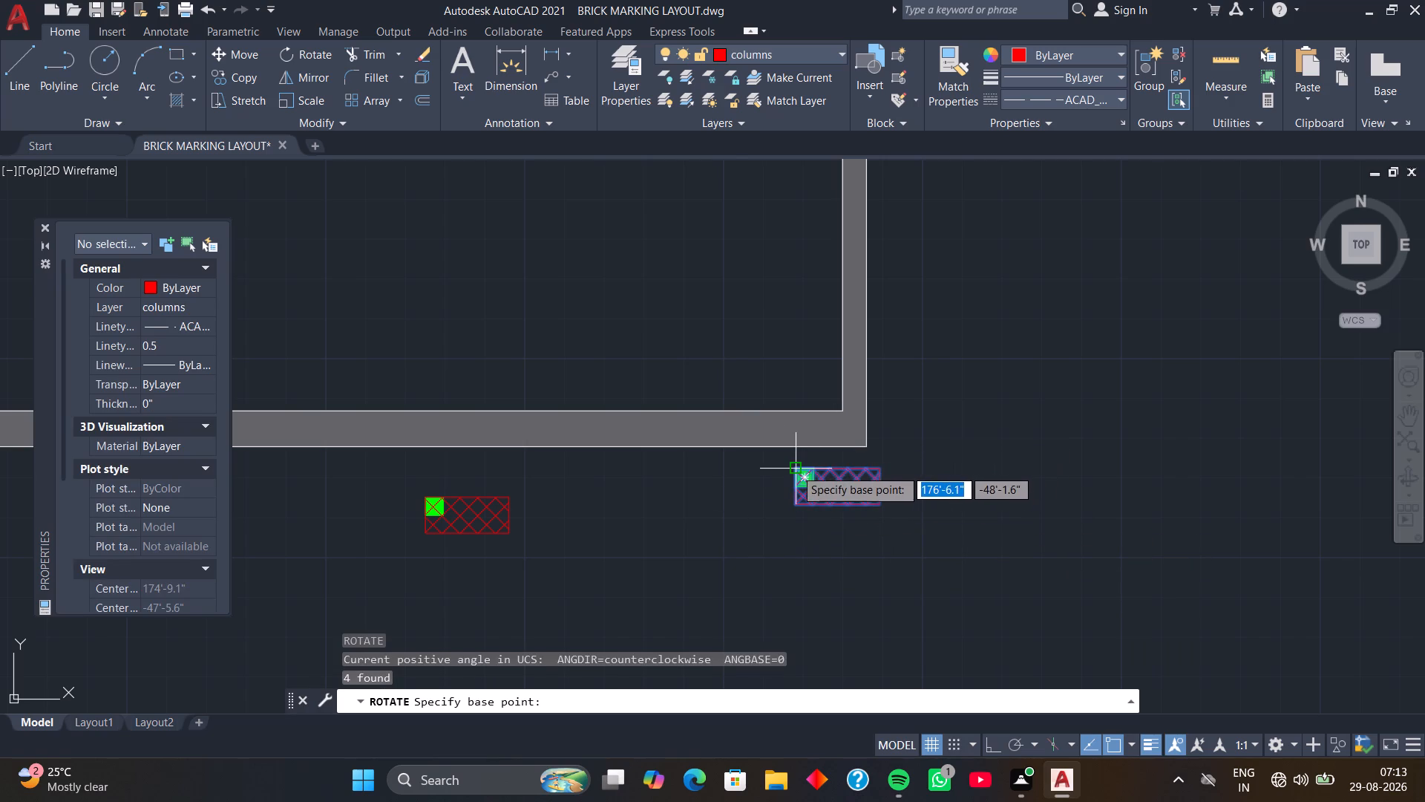
left_click(795, 469)
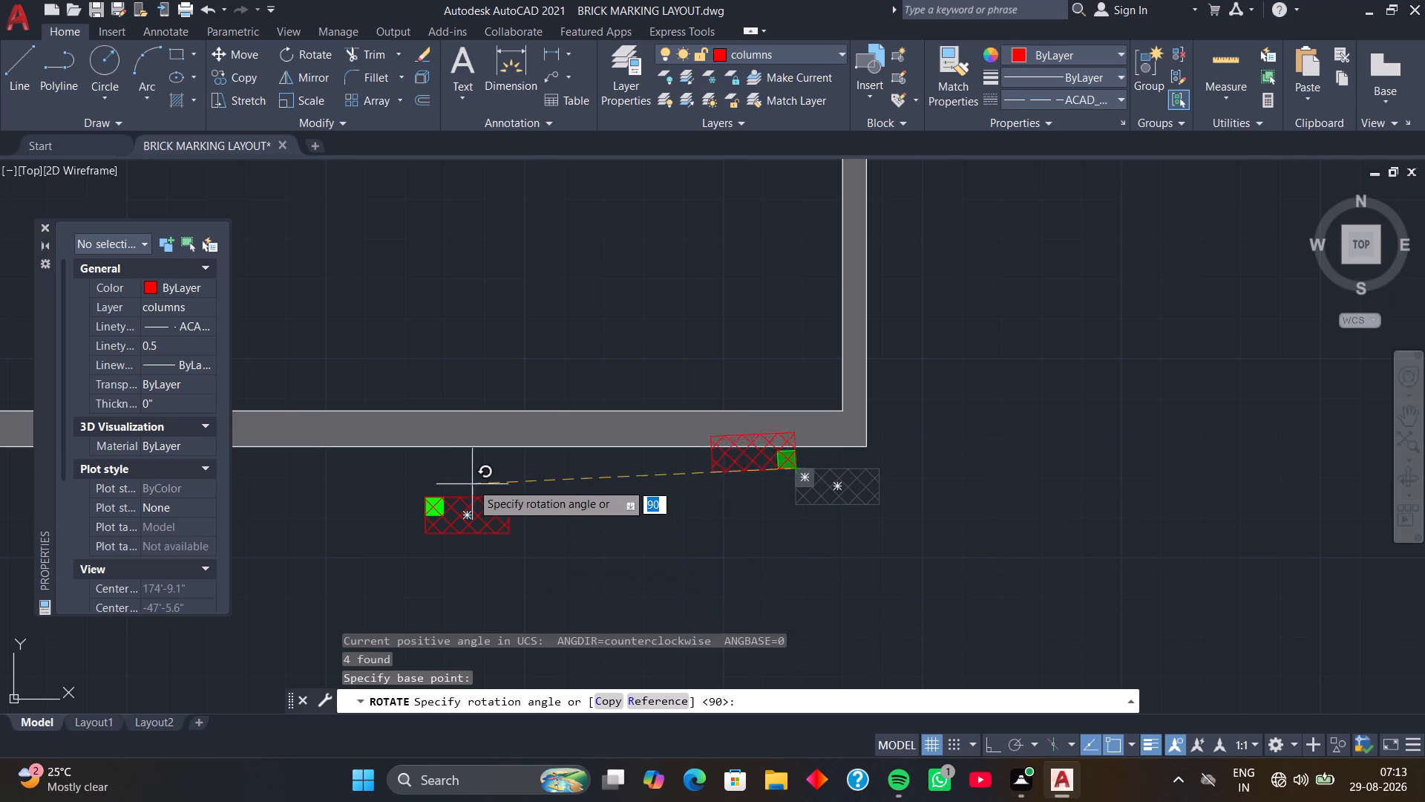
left_click(446, 466)
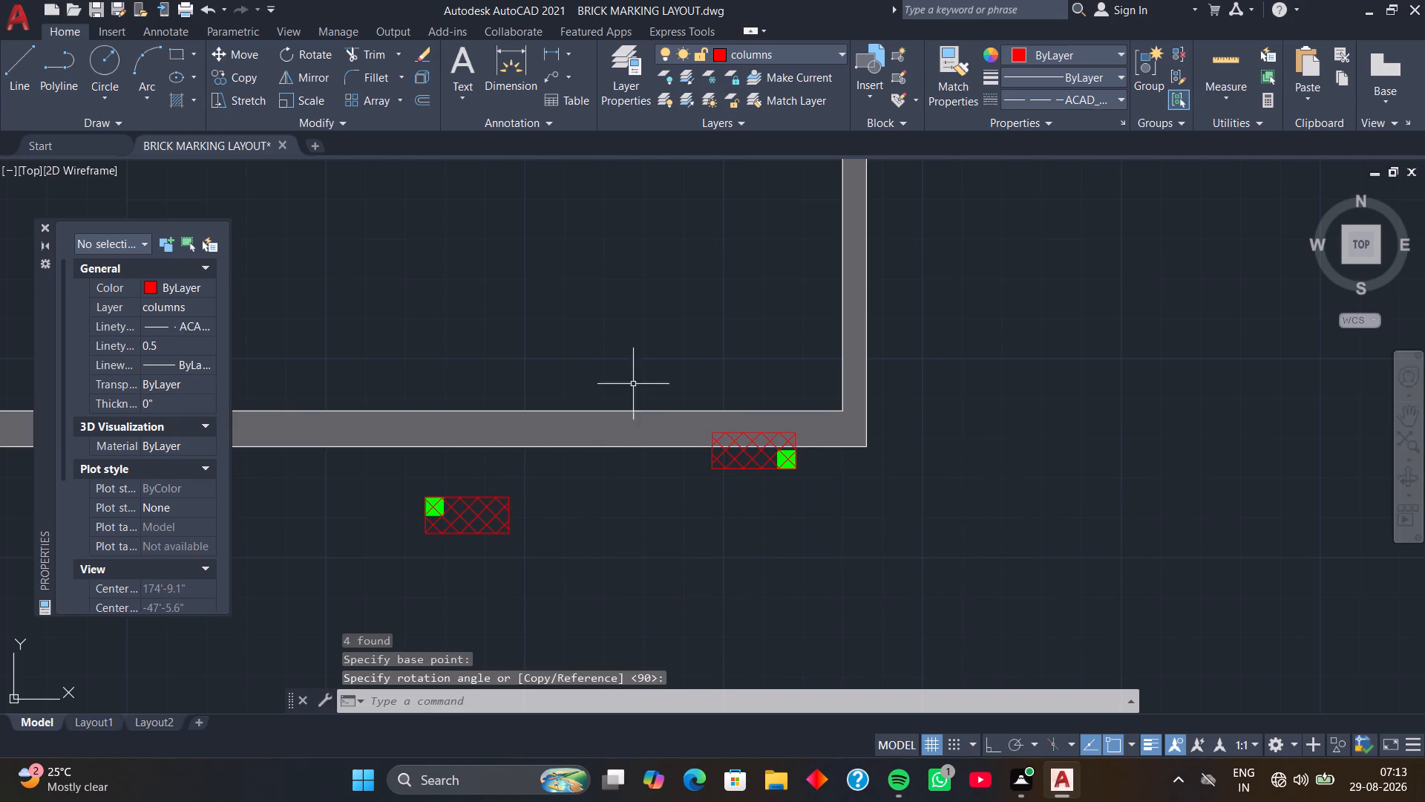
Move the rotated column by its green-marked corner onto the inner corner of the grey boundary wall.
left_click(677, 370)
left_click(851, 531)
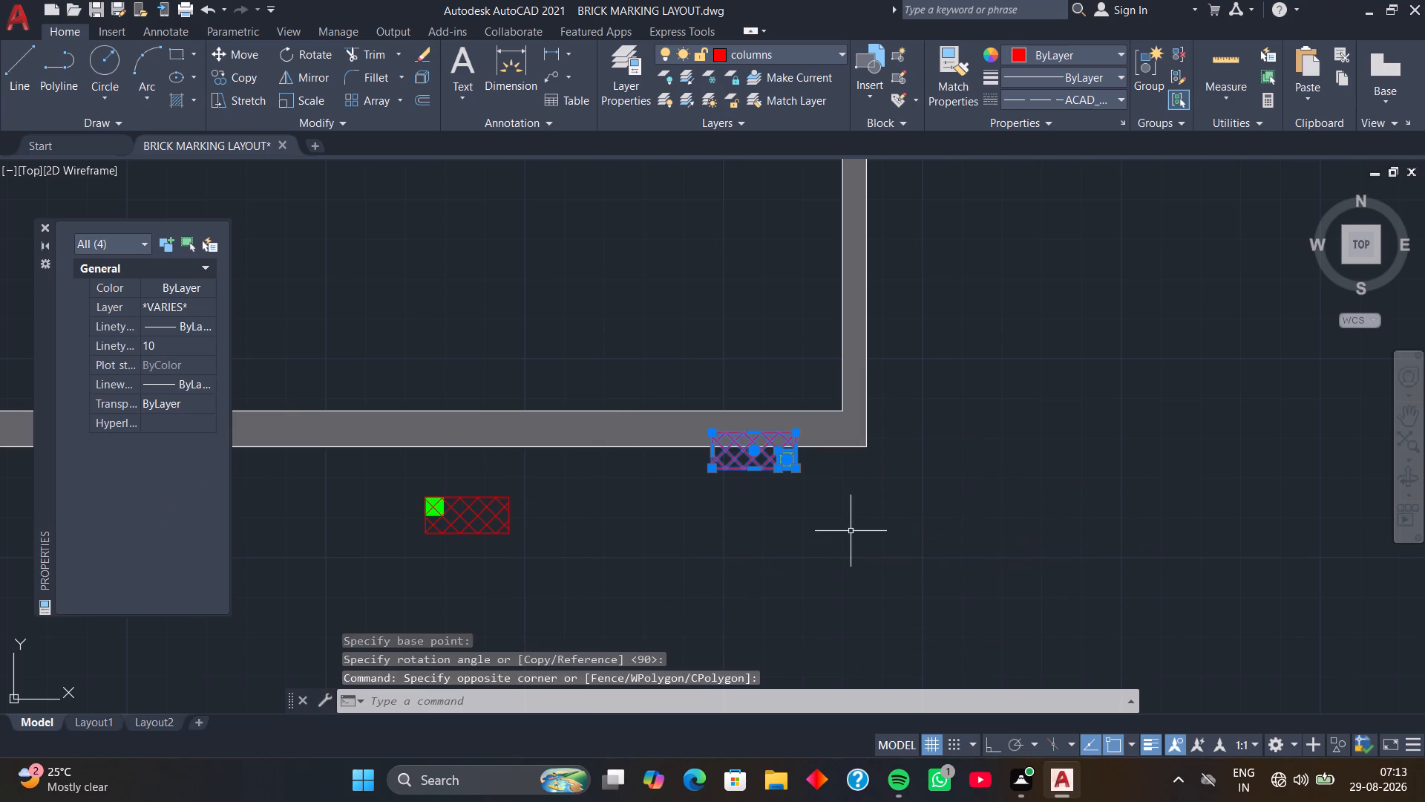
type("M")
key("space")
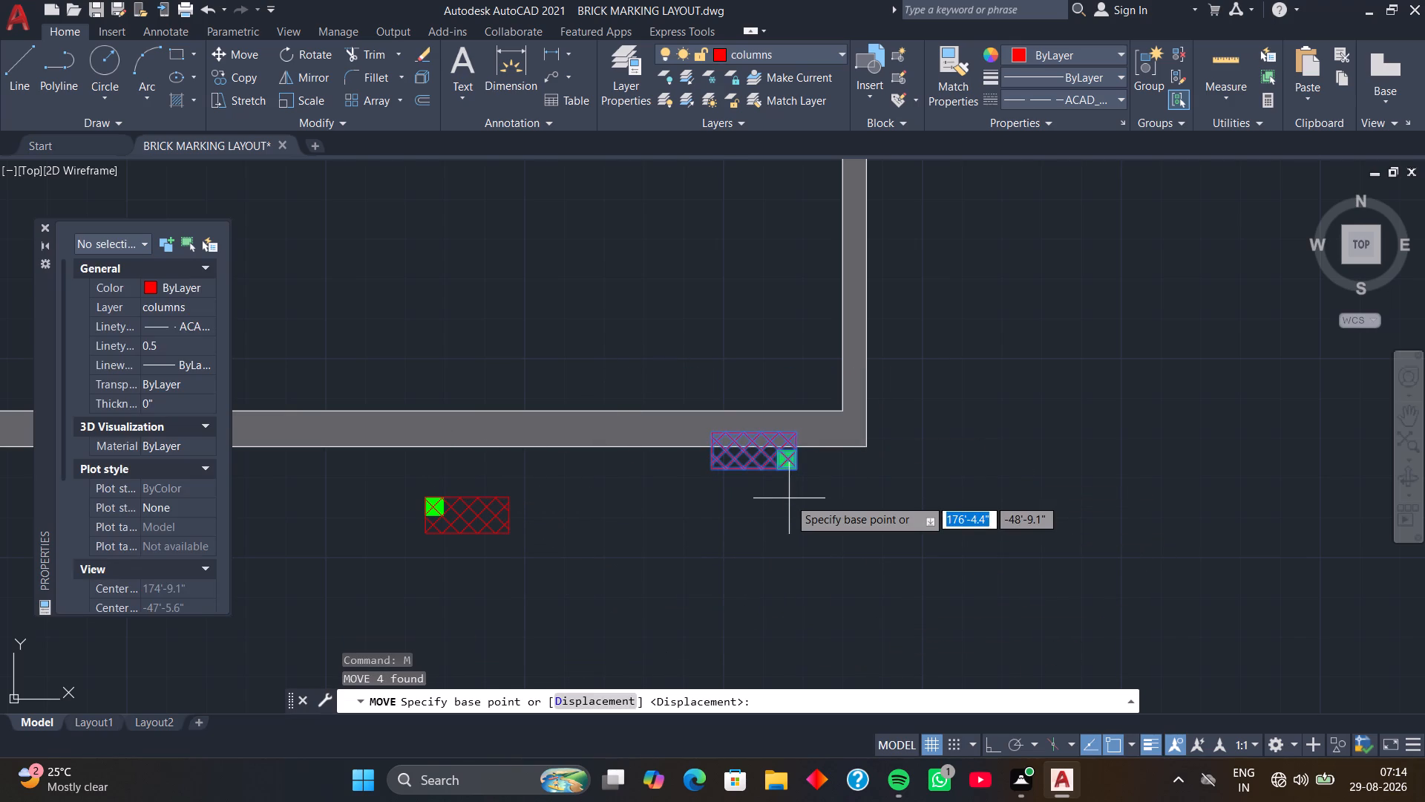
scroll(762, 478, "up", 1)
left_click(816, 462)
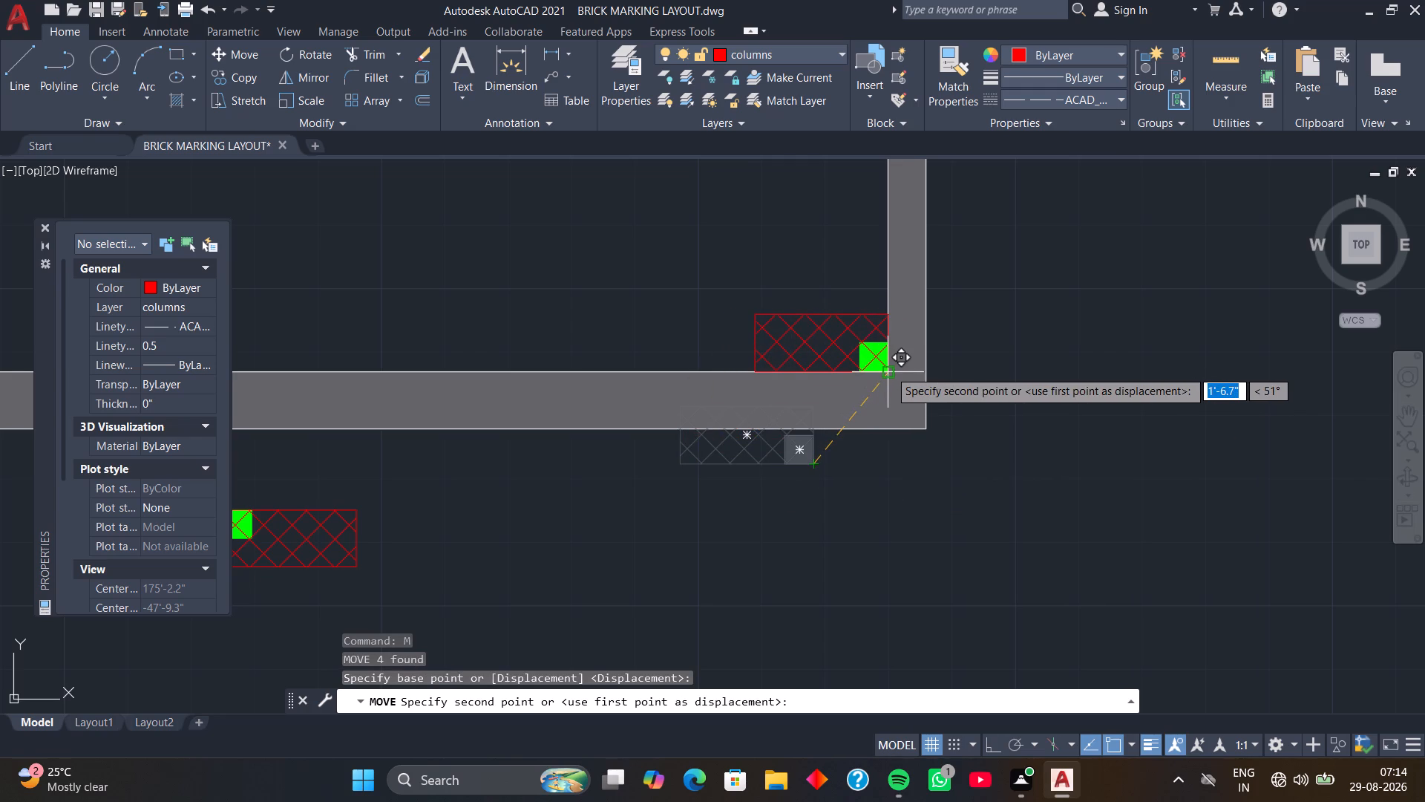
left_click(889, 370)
Move the column by its green-marked corner onto the lower grey wall's outer edge, just short of the outer corner, filling the wall thickness.
left_click(719, 280)
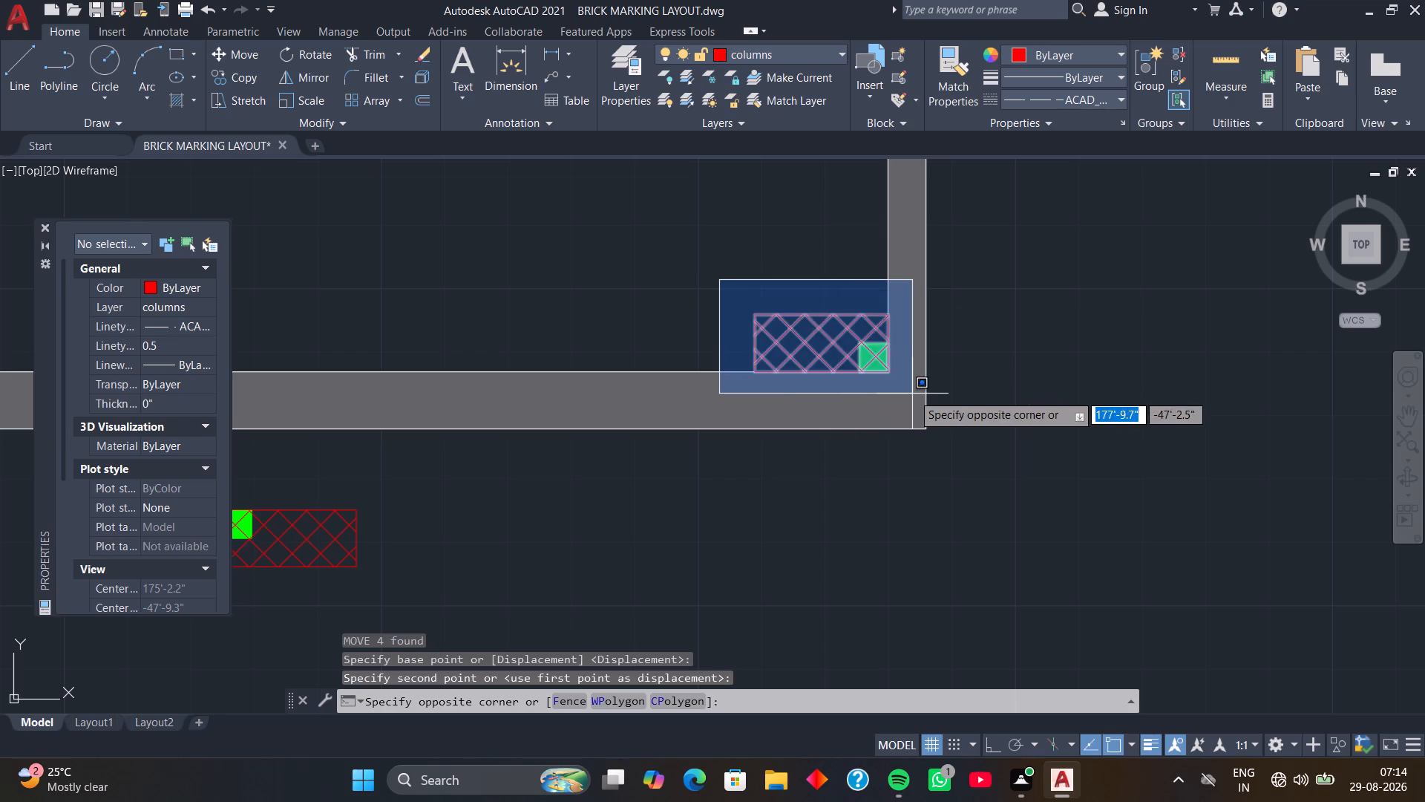
left_click(912, 394)
type("M")
key("space")
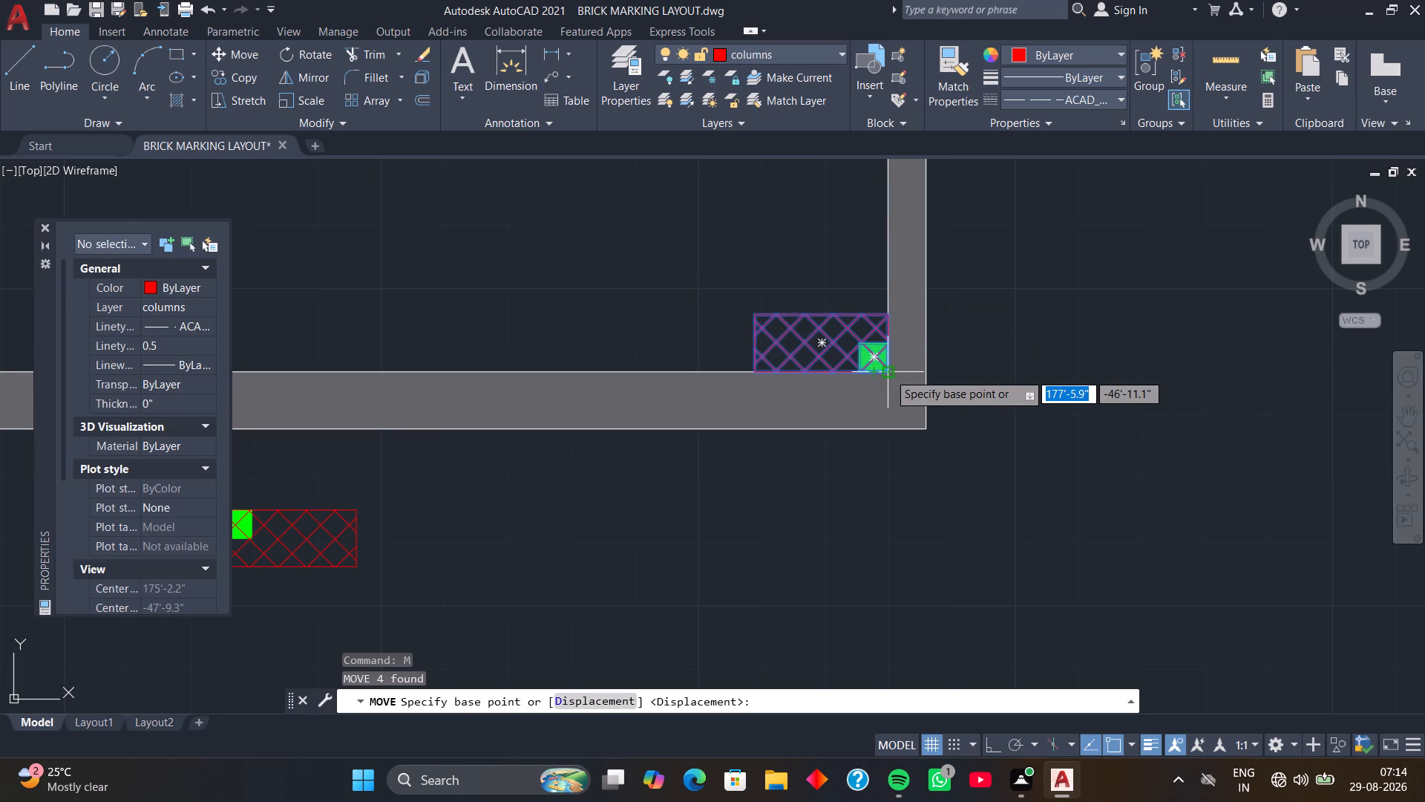
left_click(888, 373)
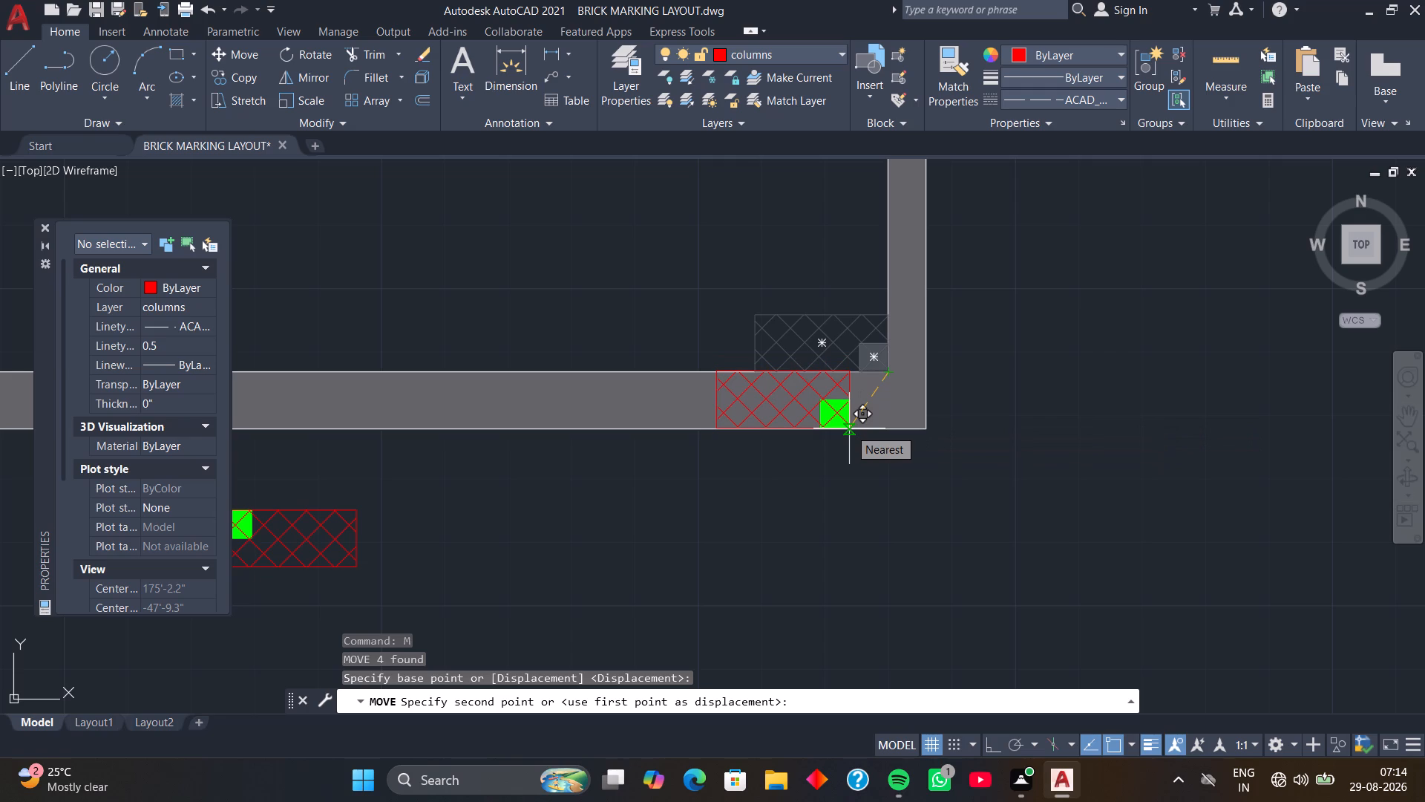
left_click(849, 428)
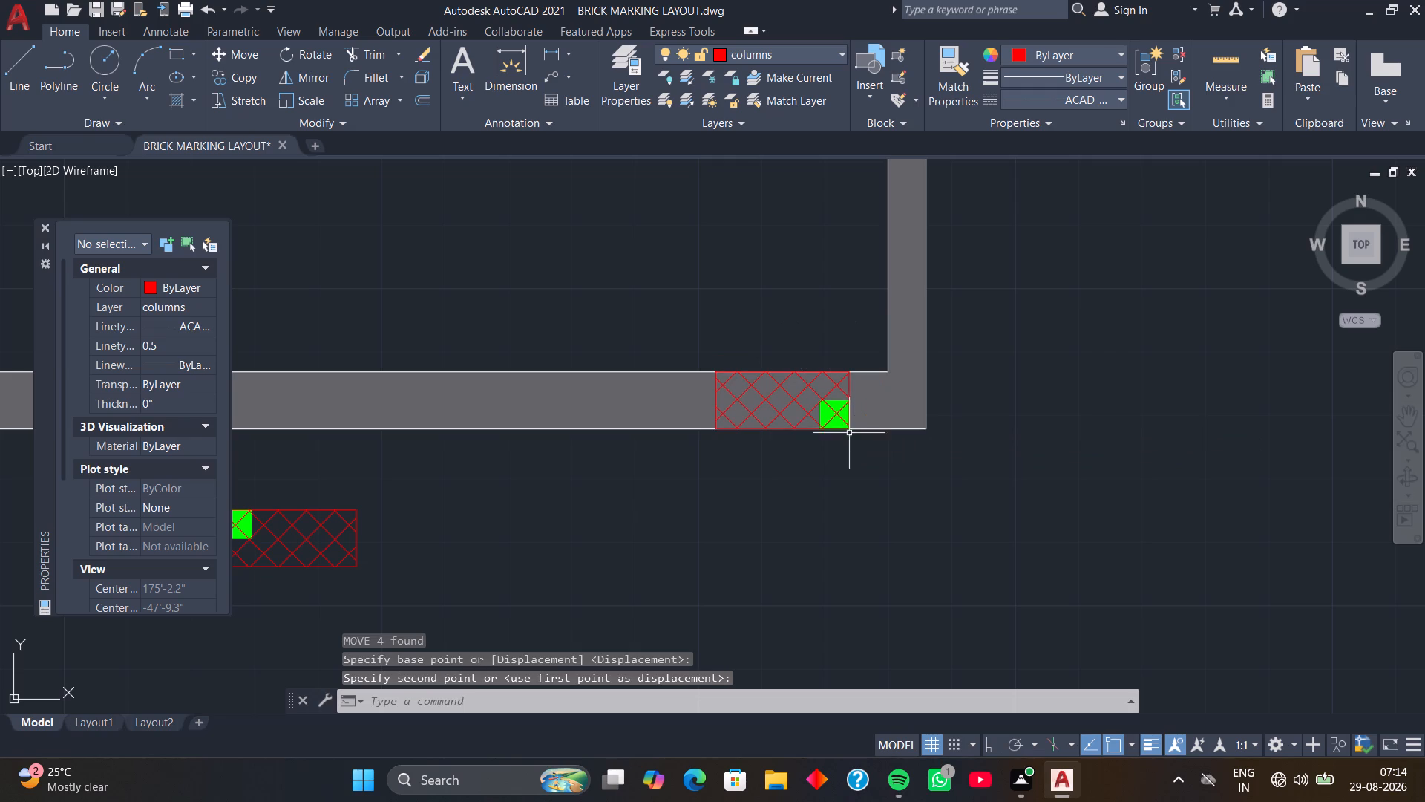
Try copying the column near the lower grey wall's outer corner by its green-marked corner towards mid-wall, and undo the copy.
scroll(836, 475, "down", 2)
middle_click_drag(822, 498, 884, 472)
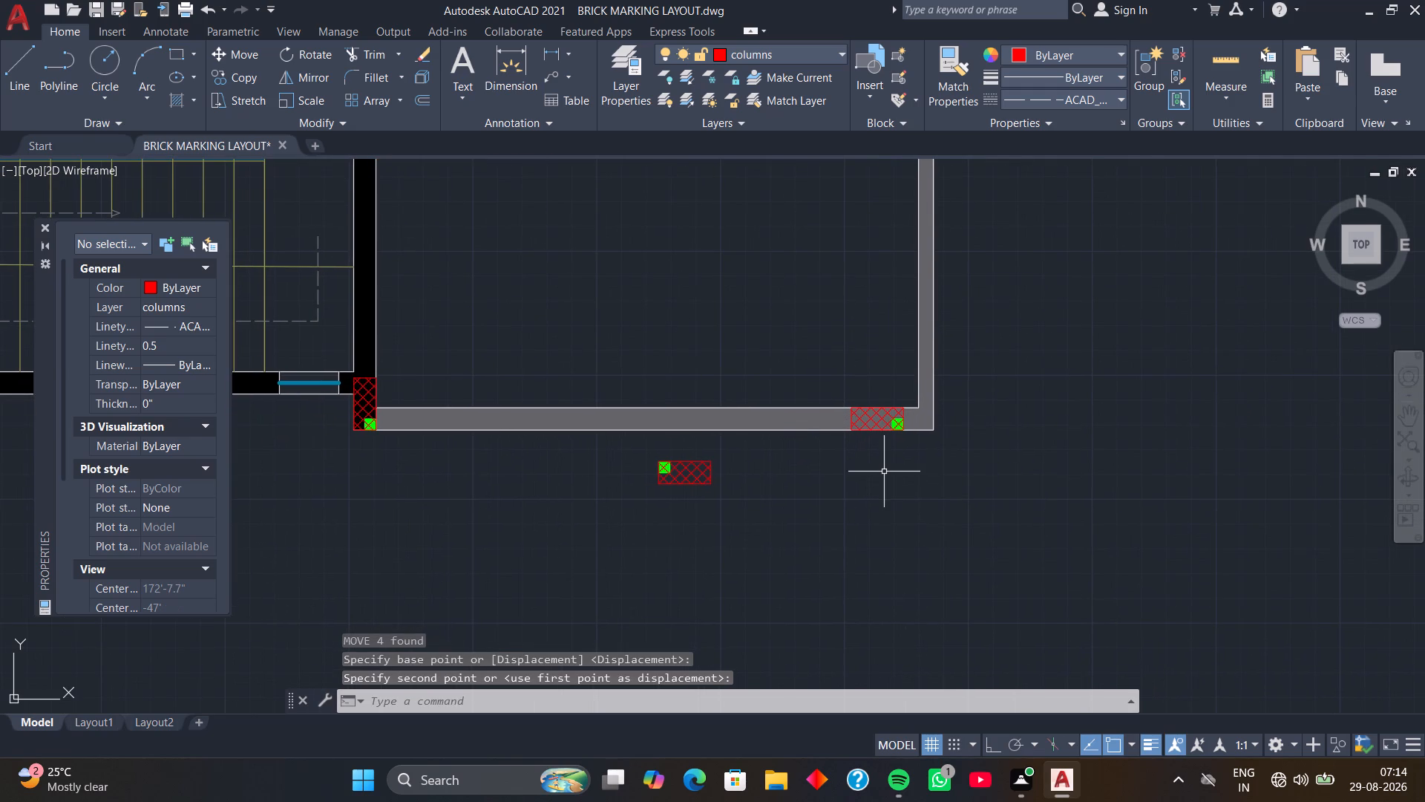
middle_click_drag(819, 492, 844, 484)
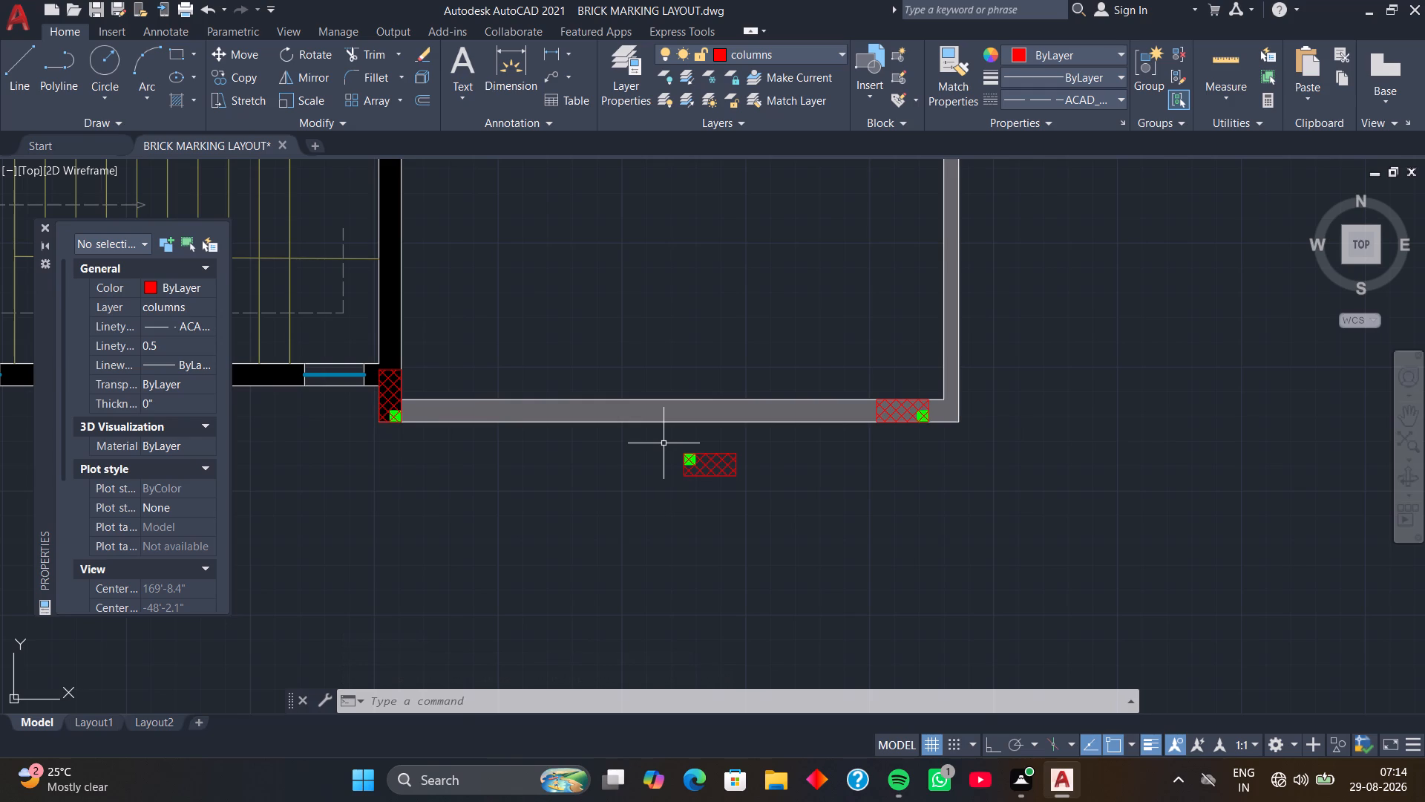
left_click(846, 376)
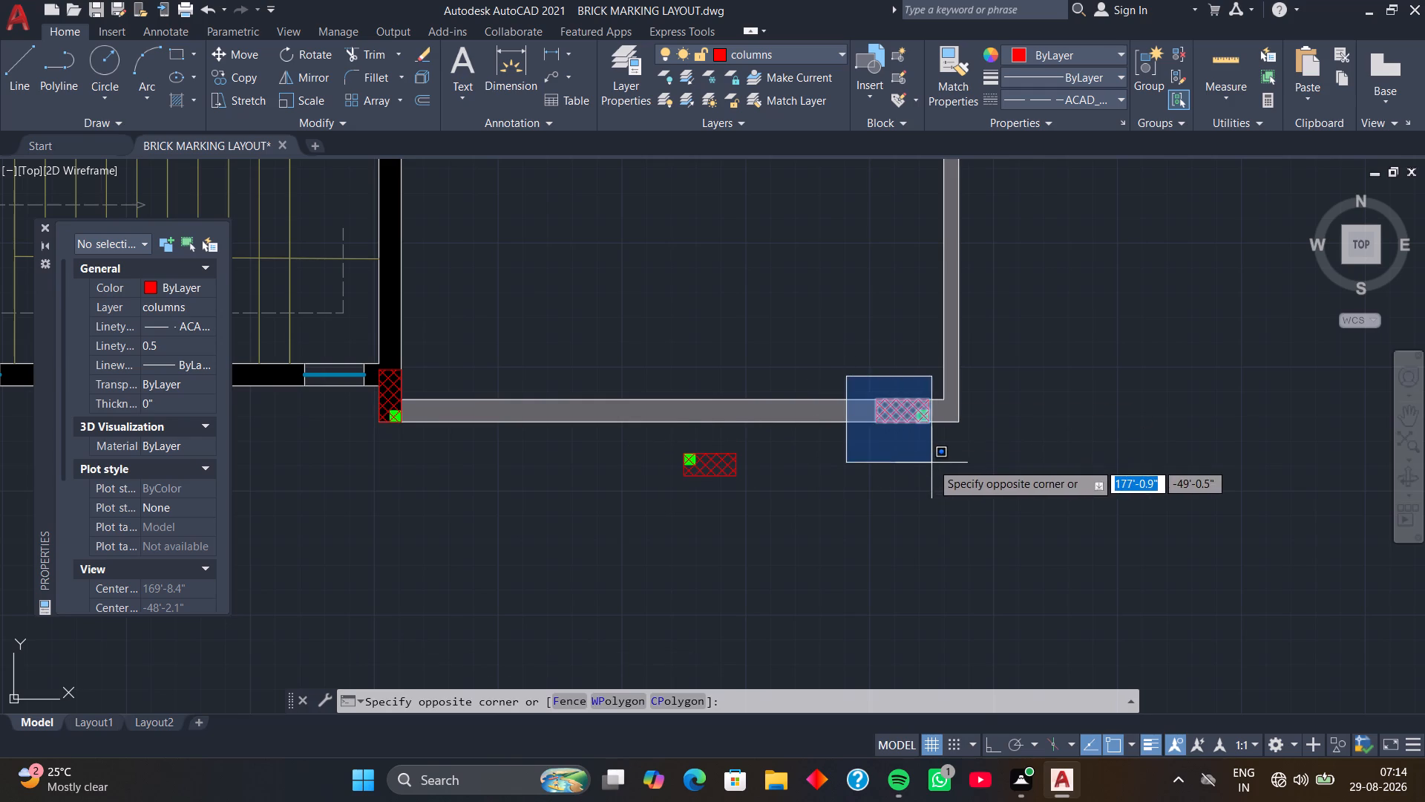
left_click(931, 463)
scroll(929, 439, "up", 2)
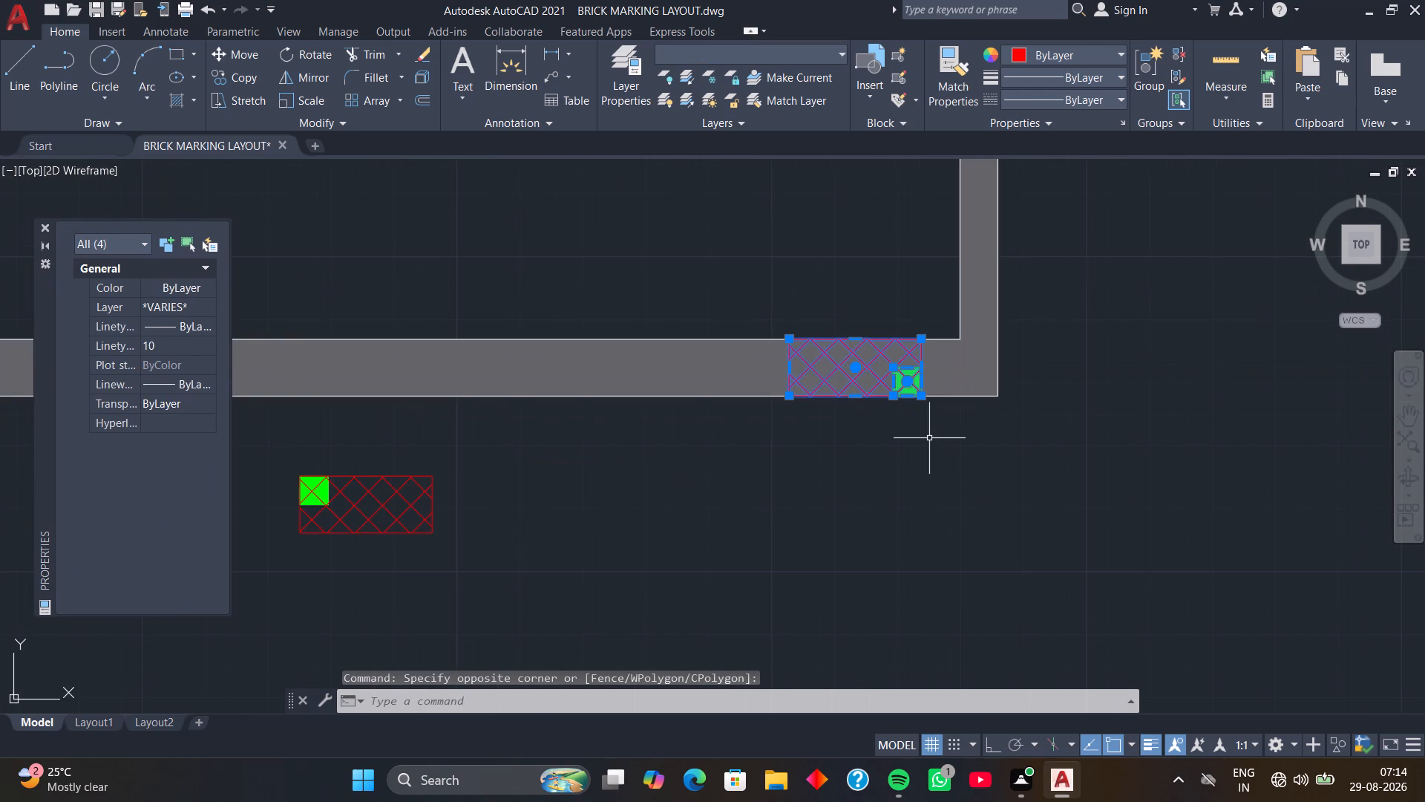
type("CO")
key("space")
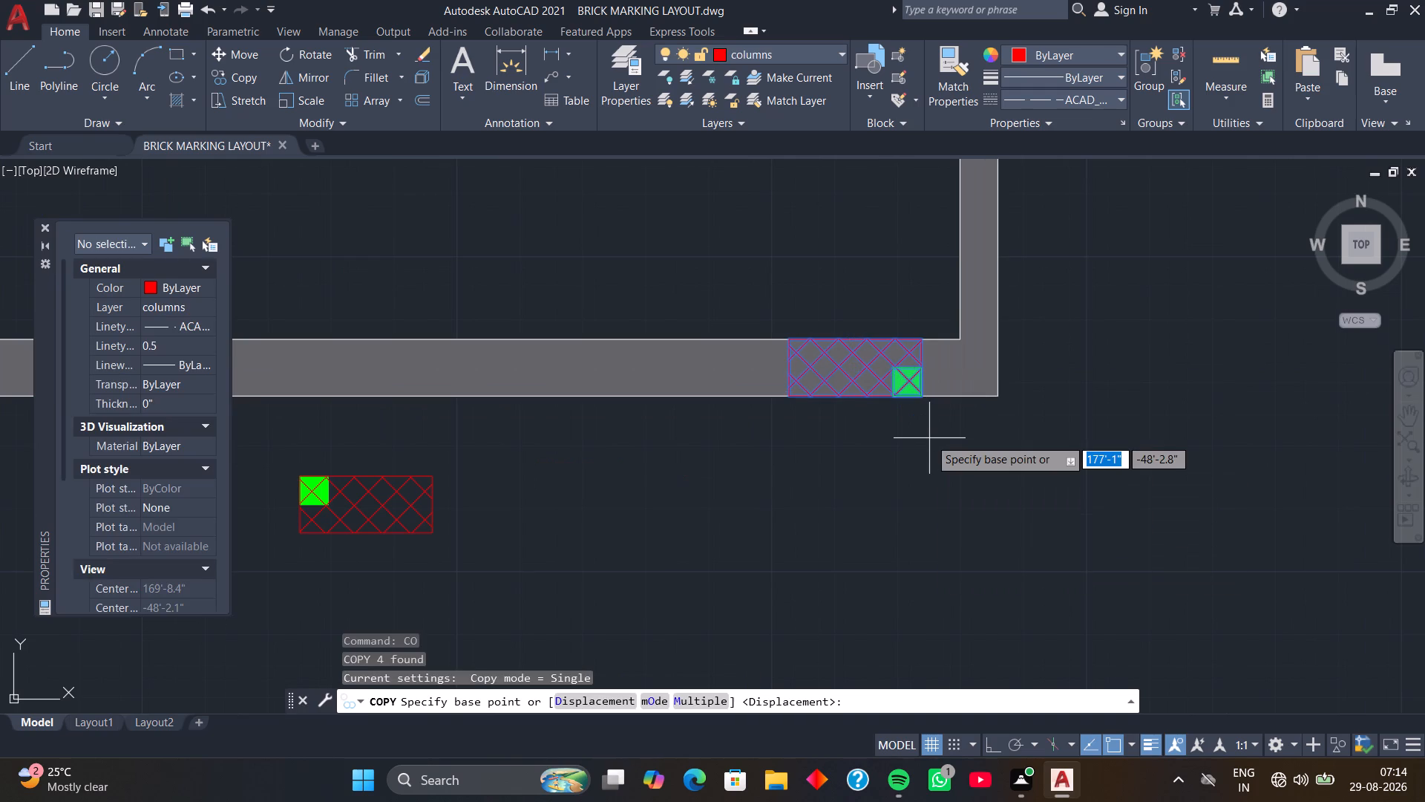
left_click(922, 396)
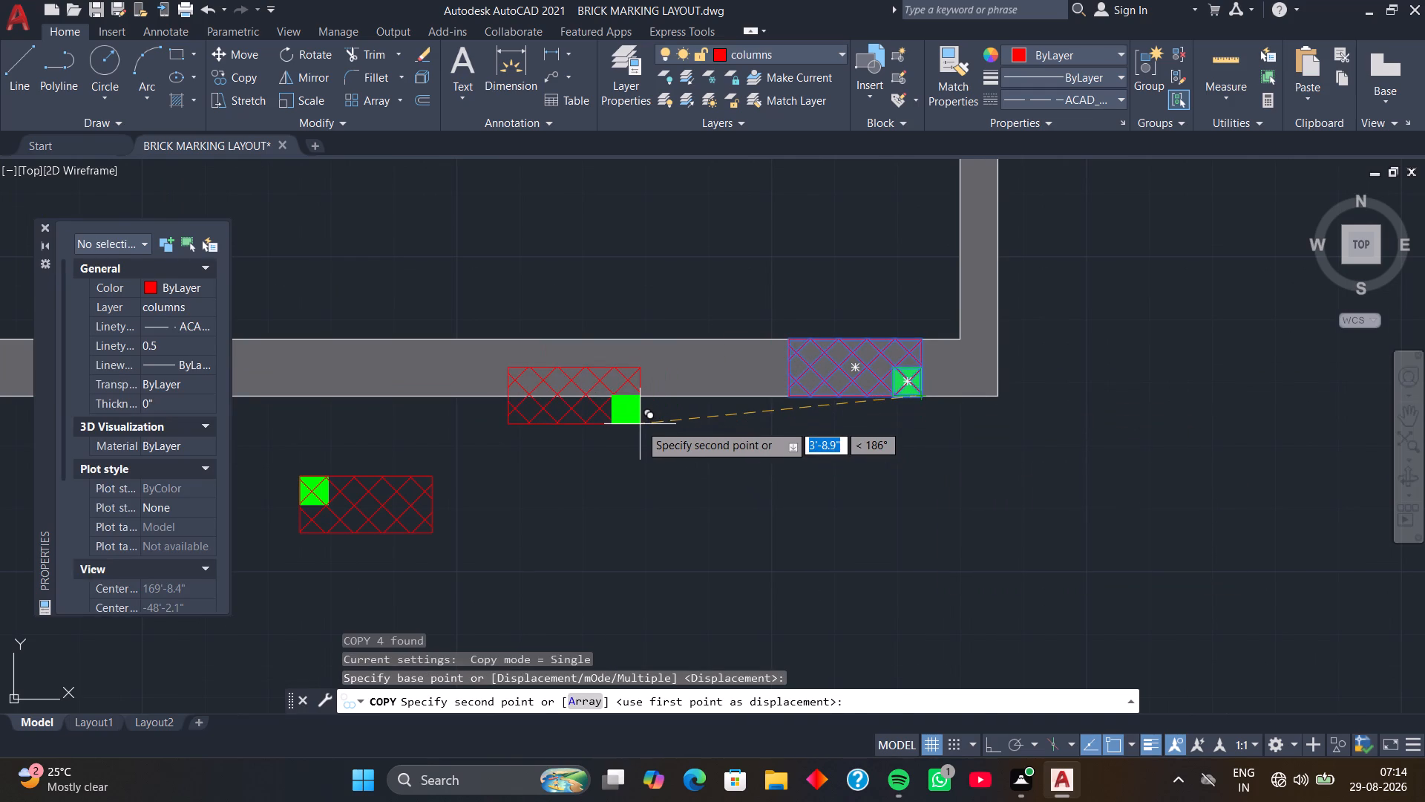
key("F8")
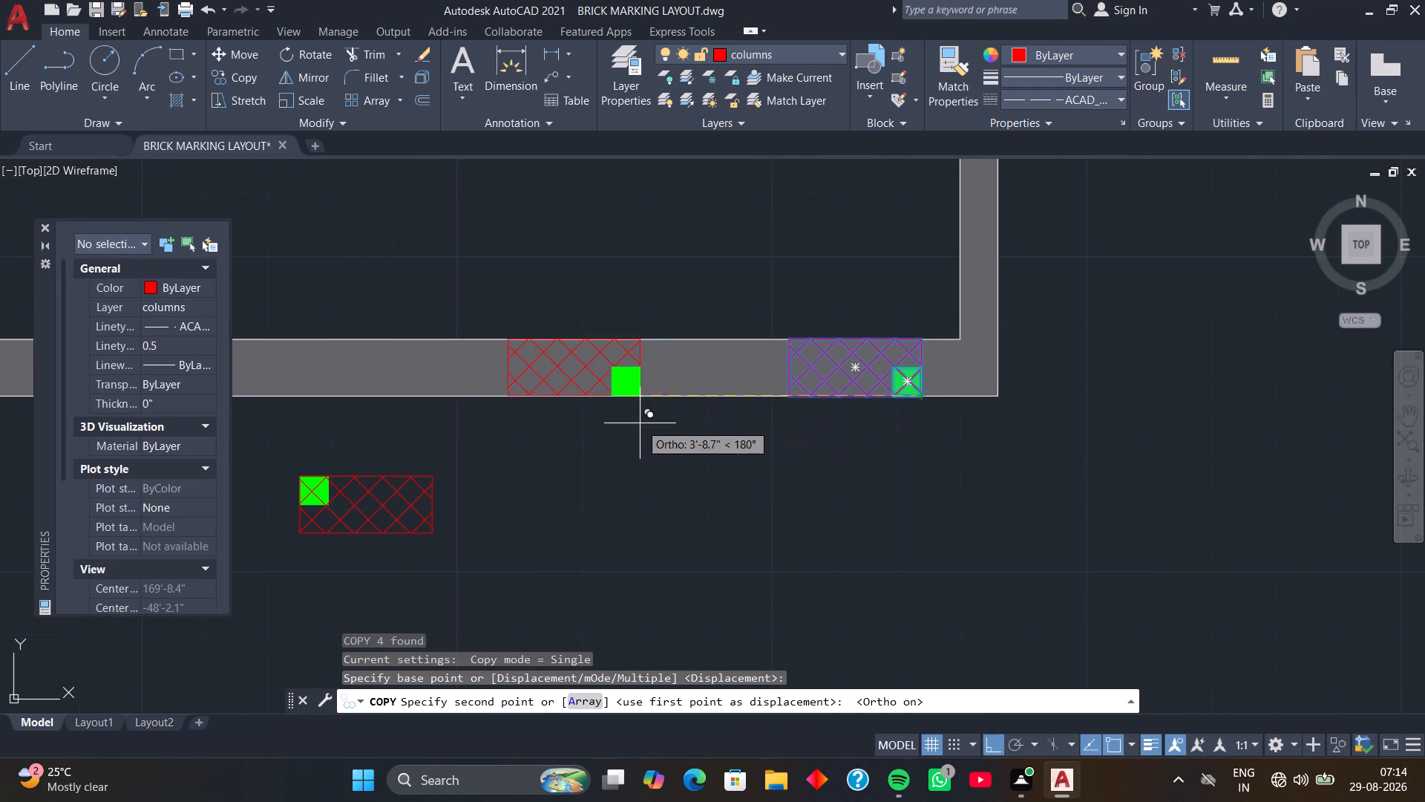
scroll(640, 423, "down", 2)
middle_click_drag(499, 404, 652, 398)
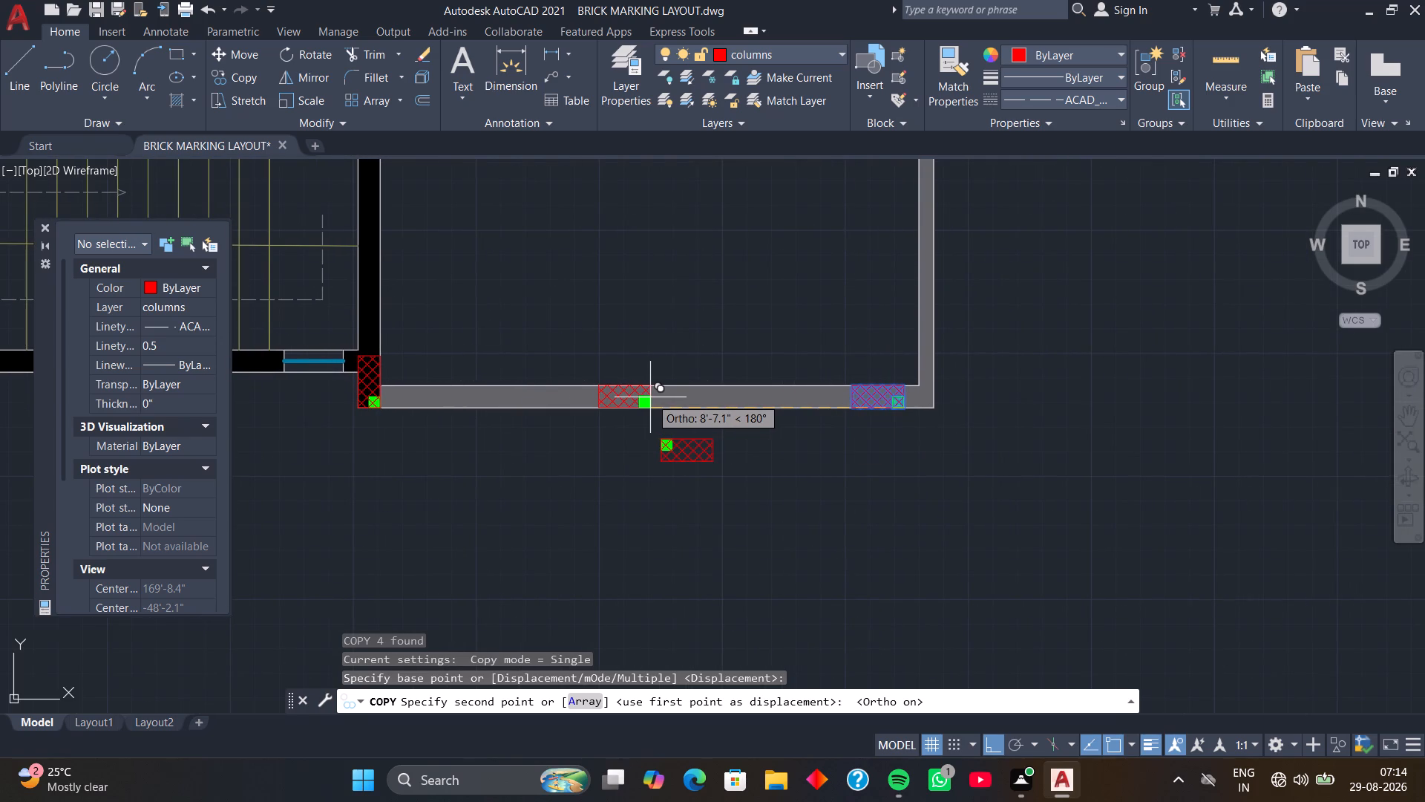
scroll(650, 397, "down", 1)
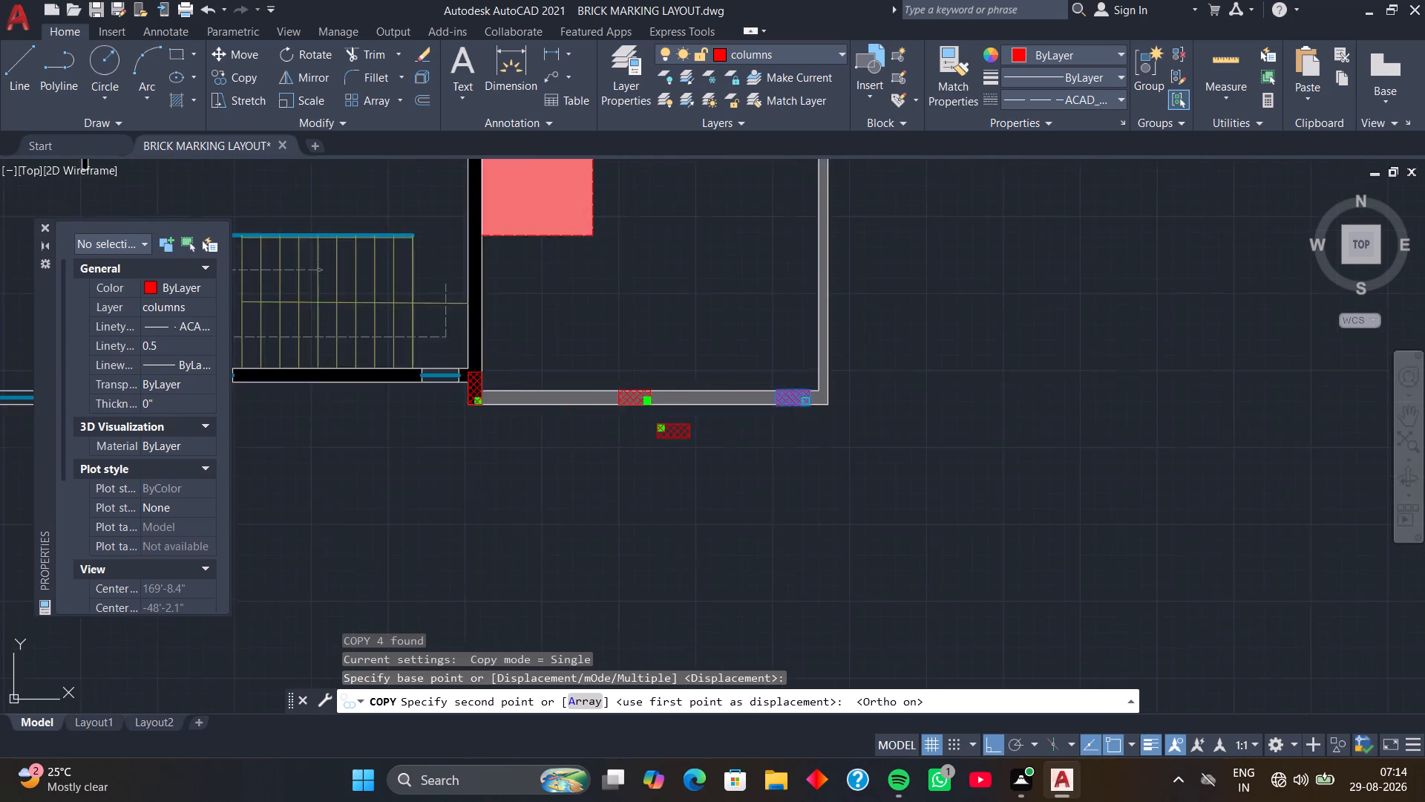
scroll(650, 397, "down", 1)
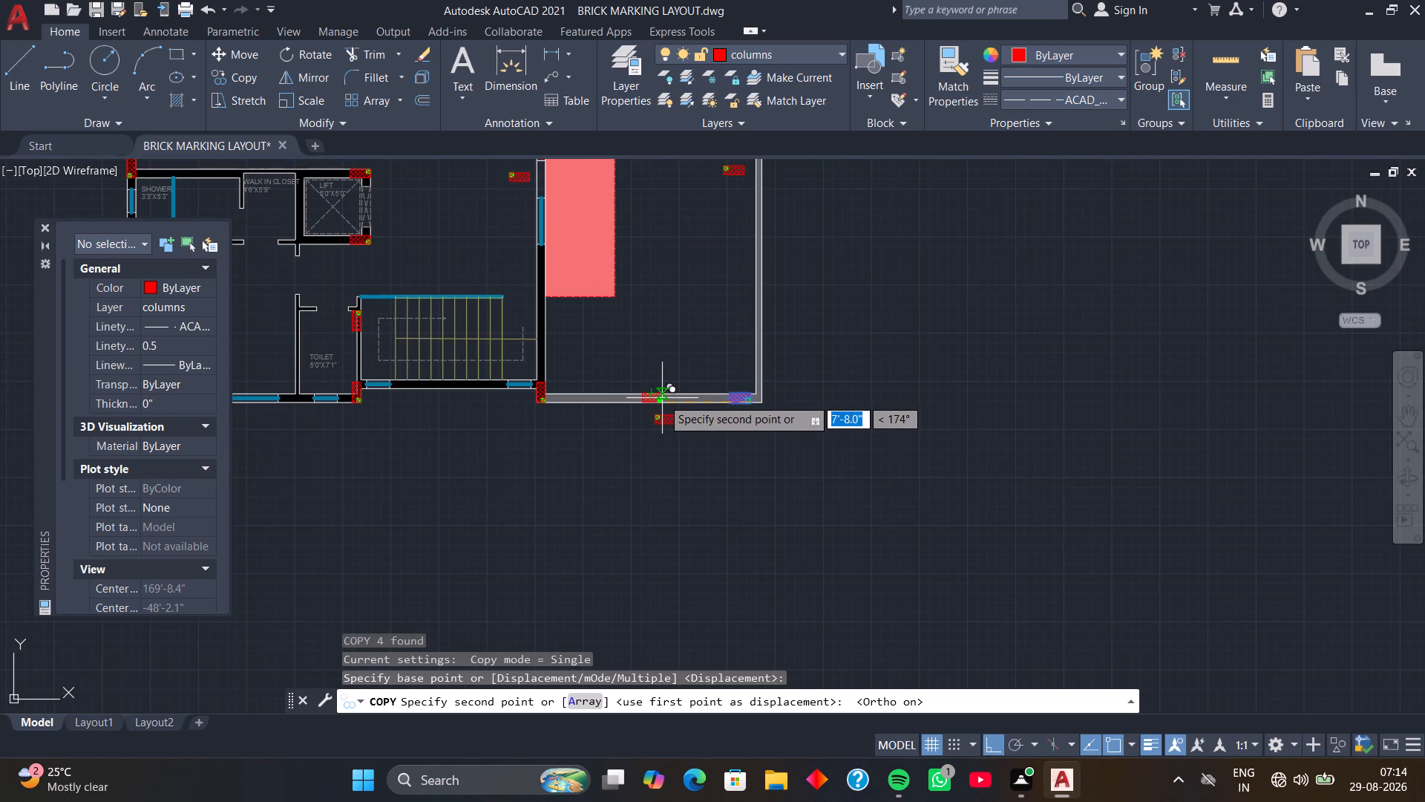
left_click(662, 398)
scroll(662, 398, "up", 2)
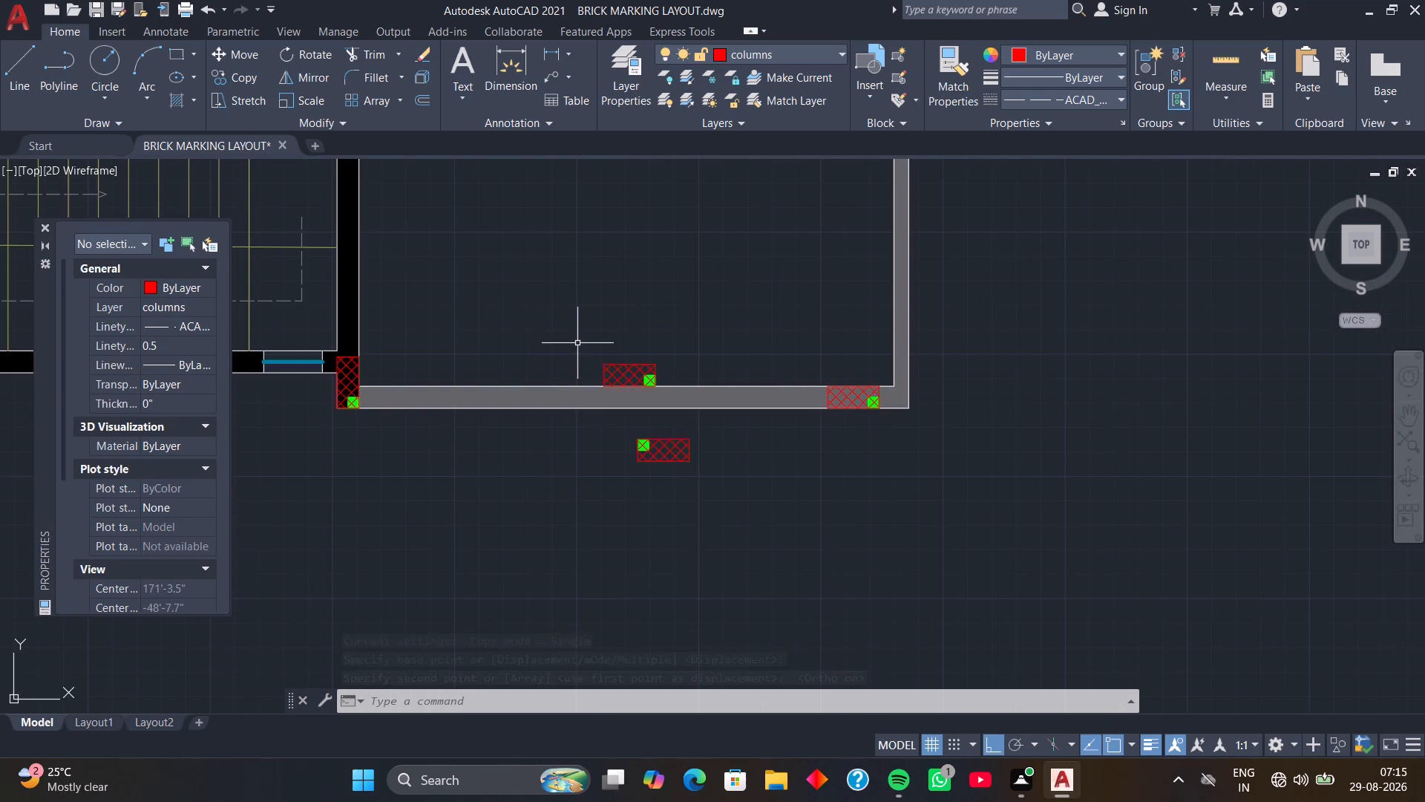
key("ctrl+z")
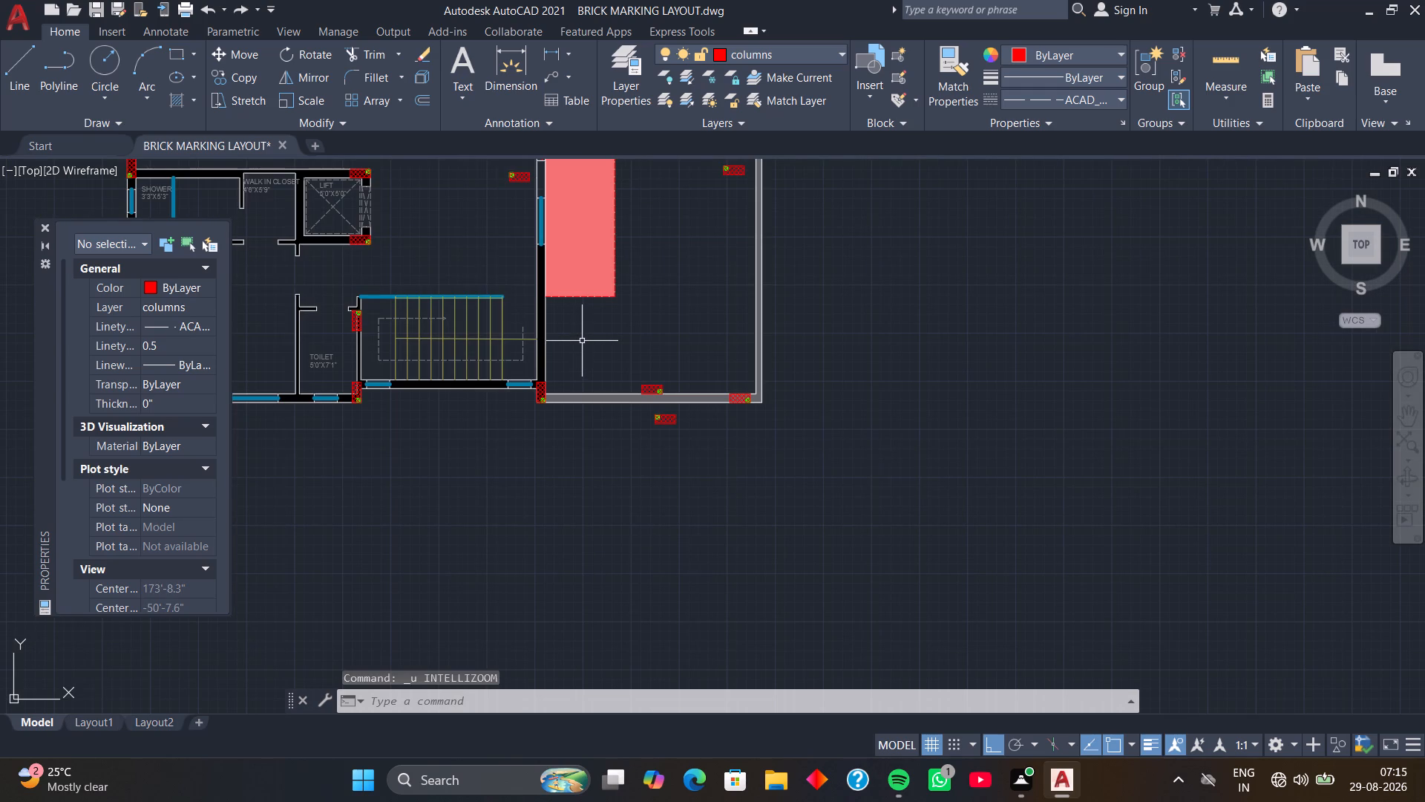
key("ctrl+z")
Copy the column near the lower grey wall's outer corner by its green-marked corner to about mid-wall, with Ortho on.
left_click(748, 301)
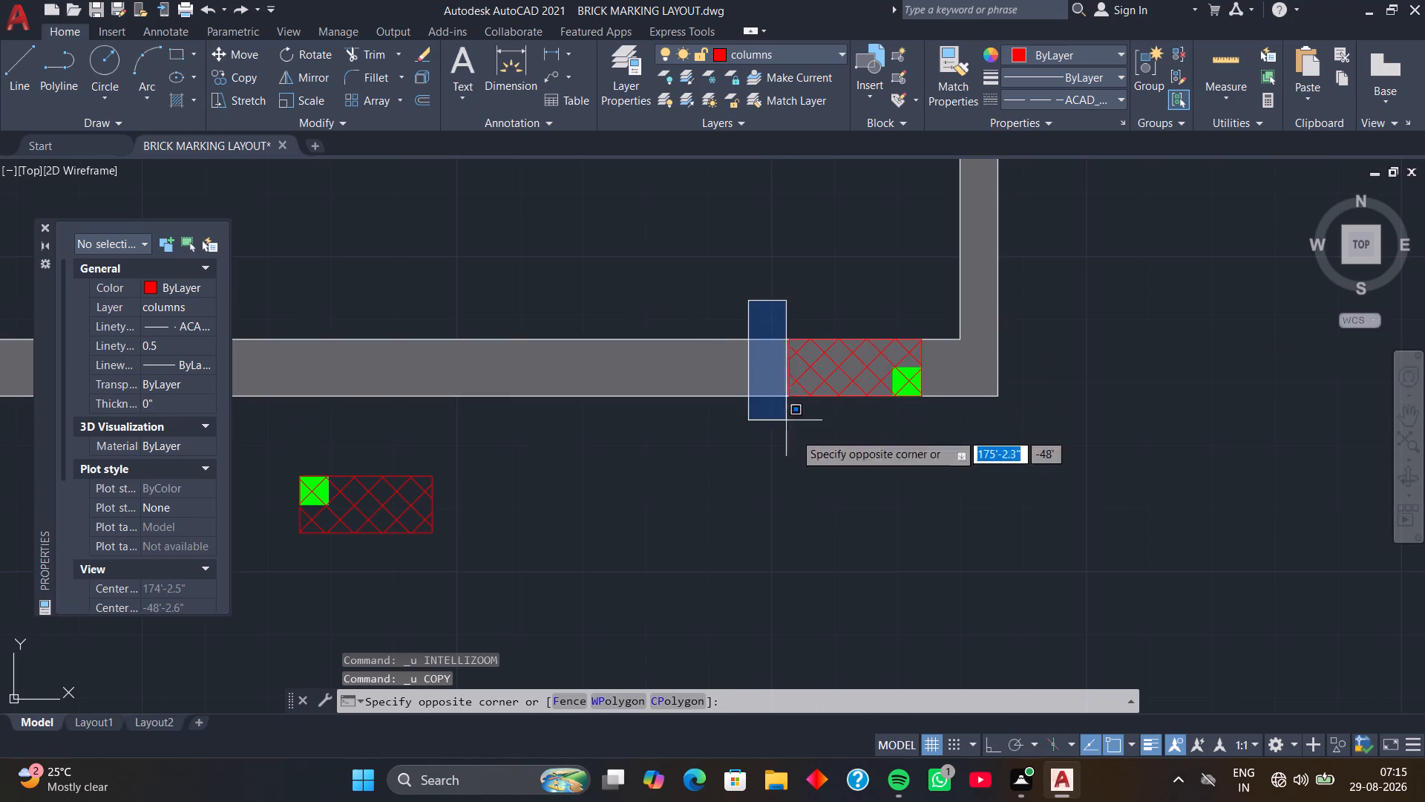
left_click(945, 483)
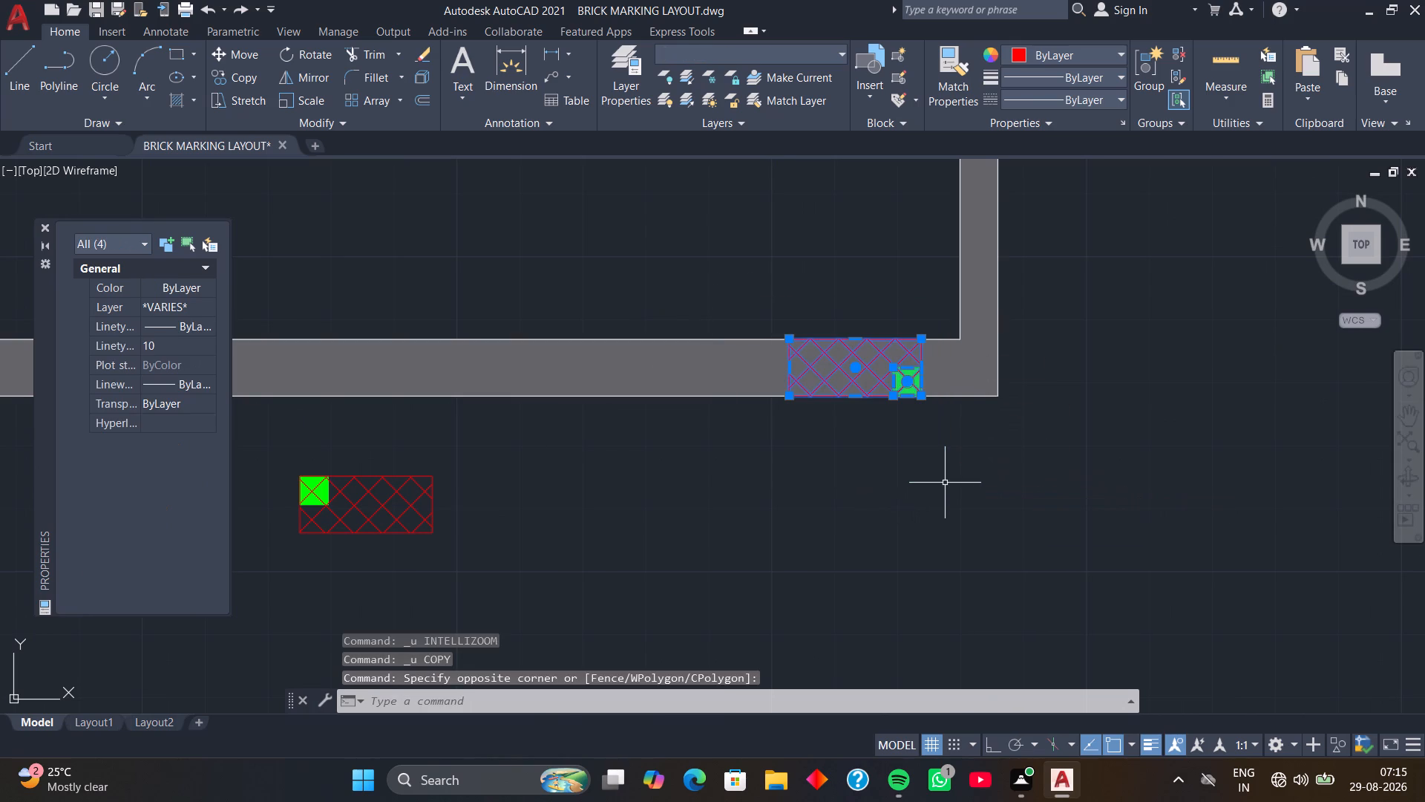
key("c")
type("O")
key("space")
left_click(920, 394)
scroll(582, 376, "down", 3)
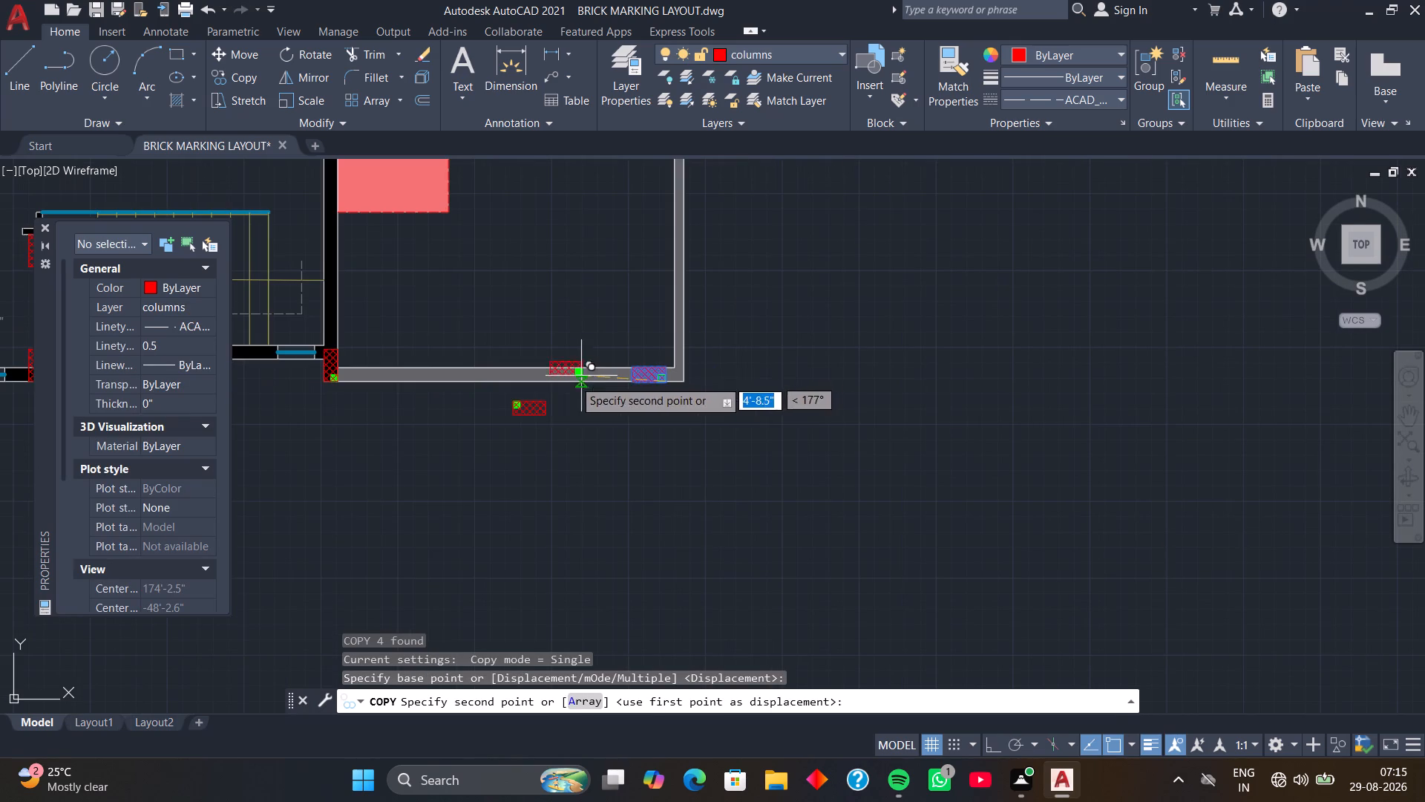
key("F8")
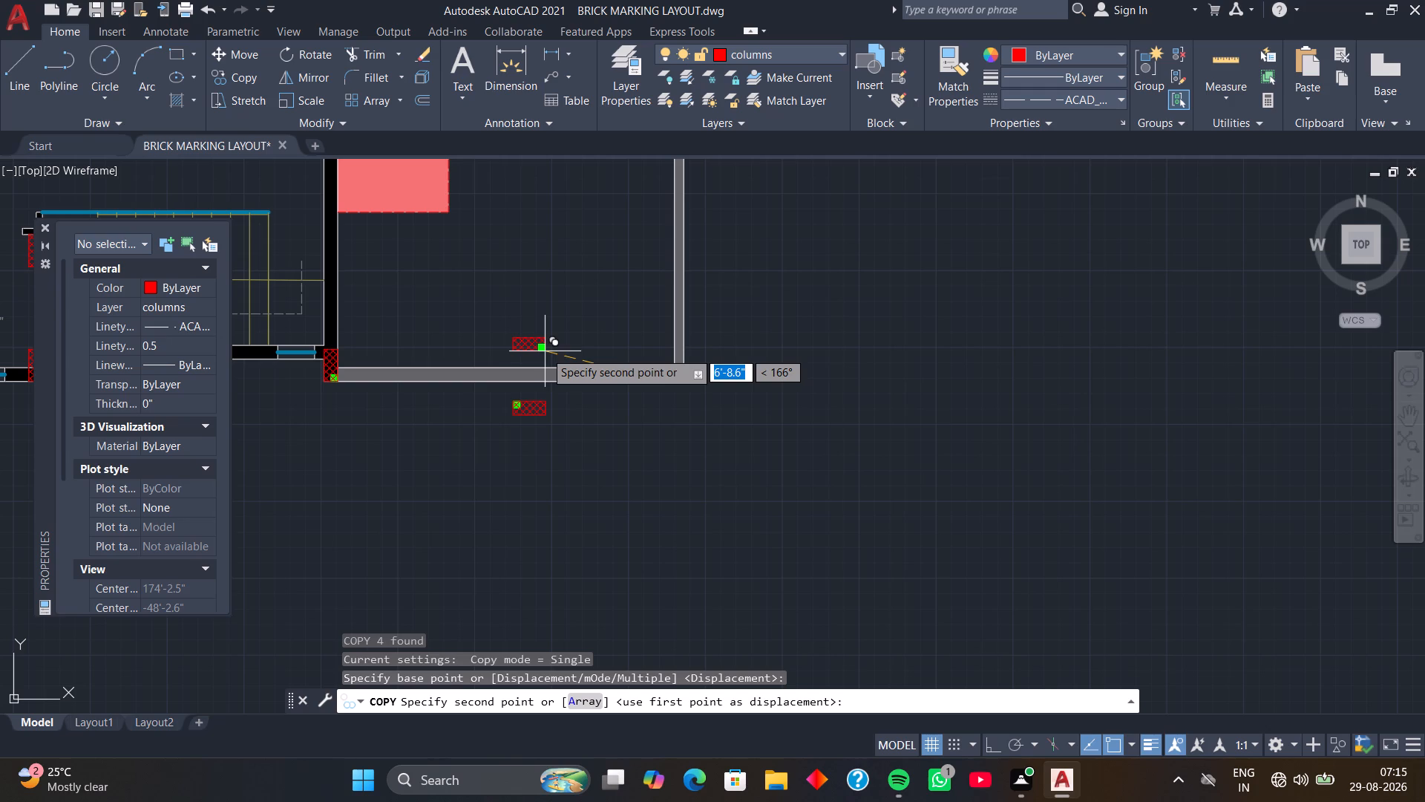
scroll(472, 389, "up", 2)
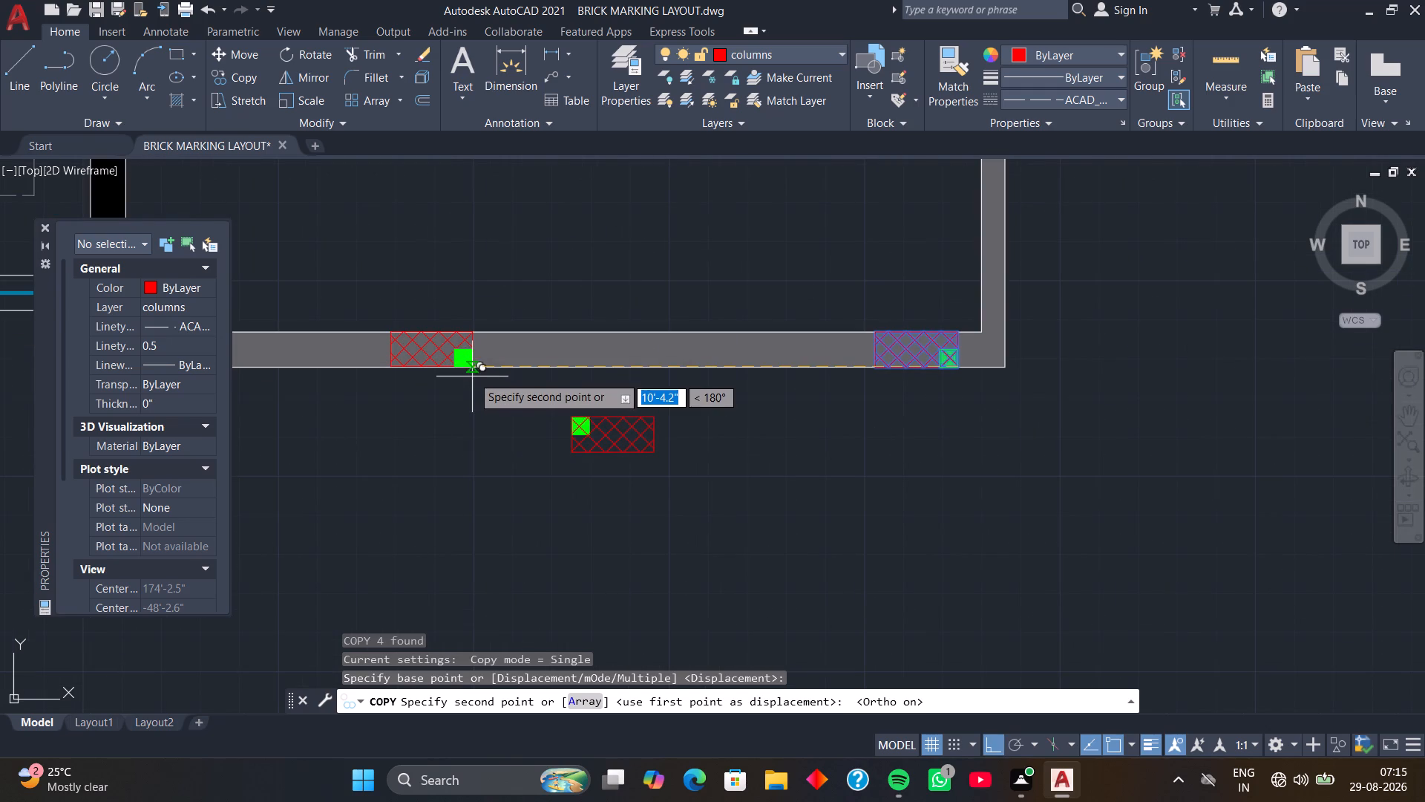
scroll(472, 374, "down", 2)
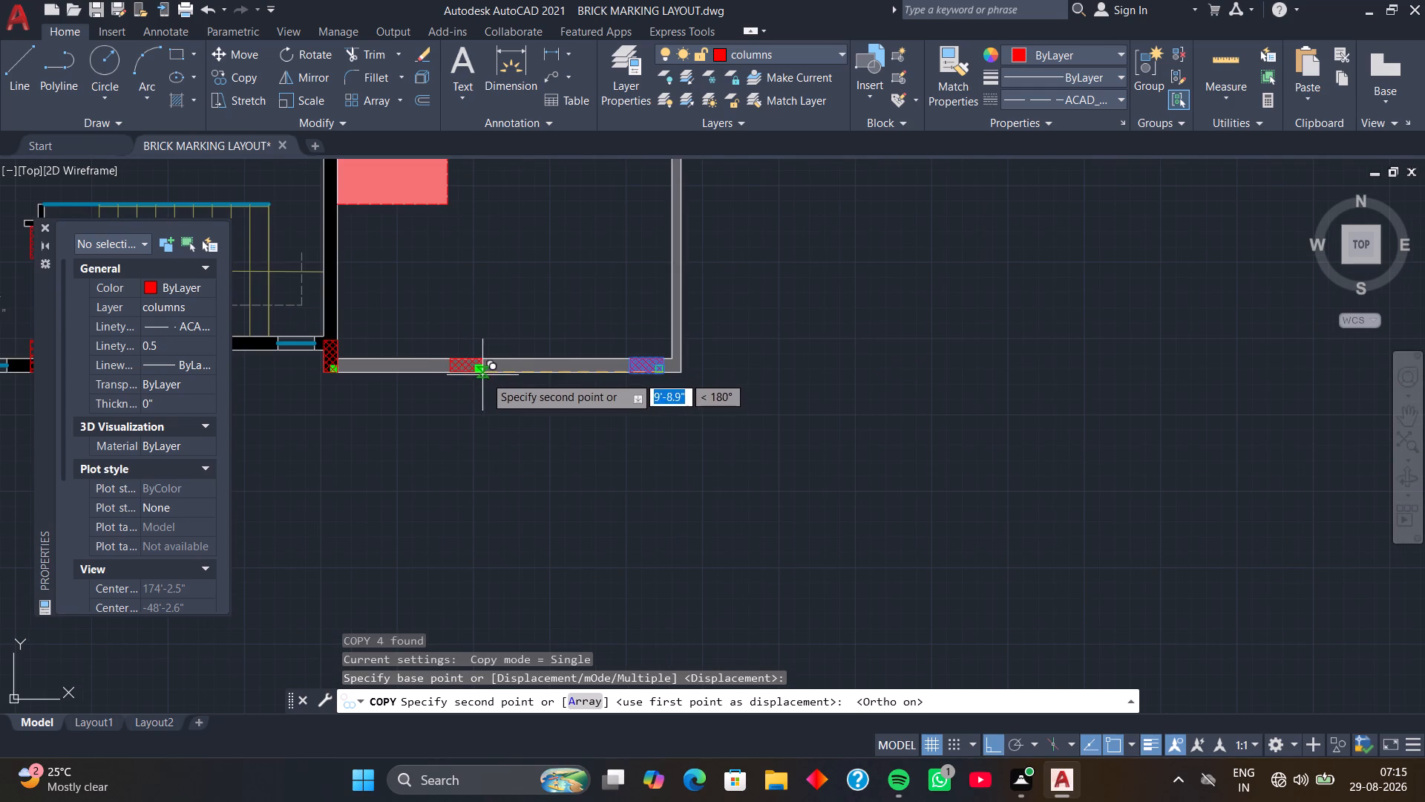
left_click(499, 377)
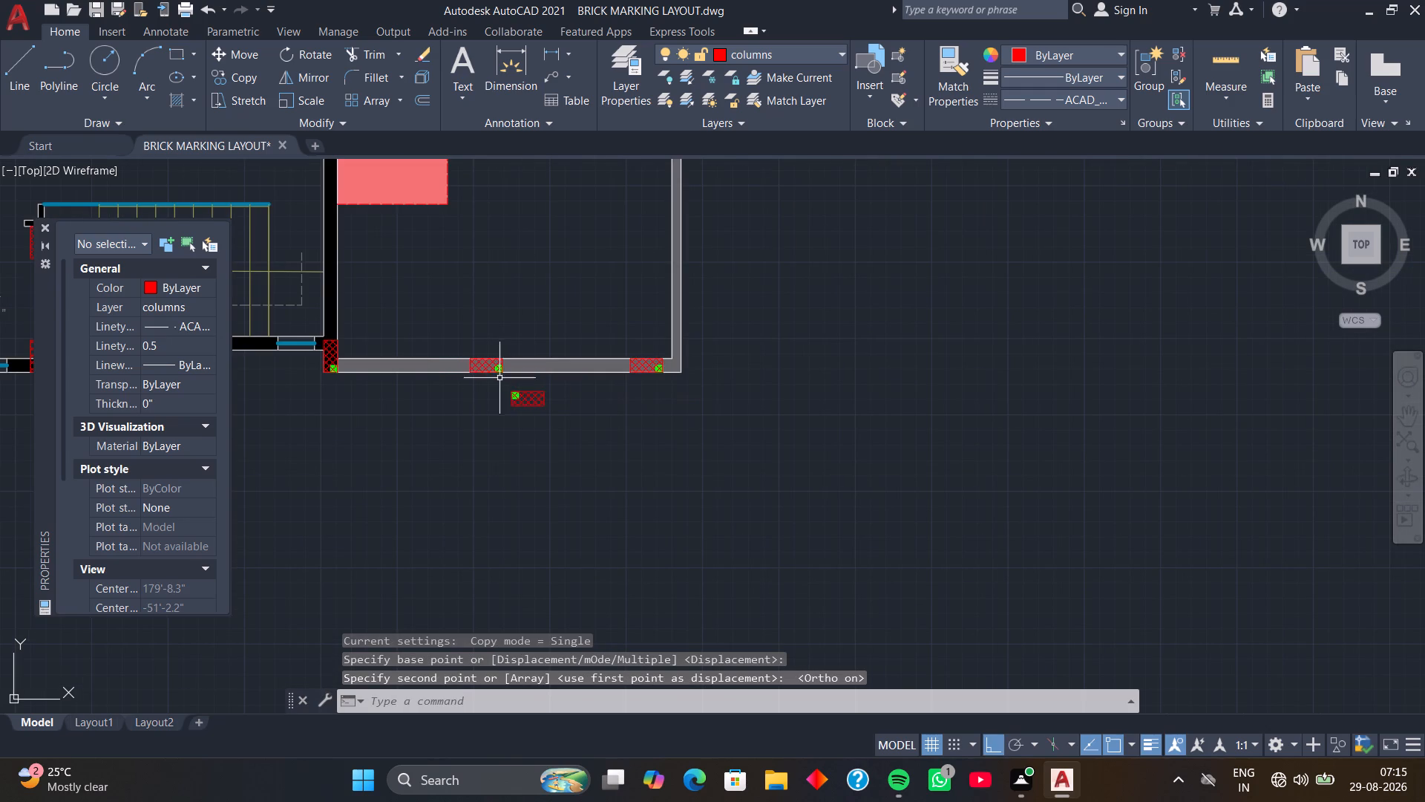
Delete the loose hatched column below the lower grey wall.
scroll(504, 388, "down", 2)
scroll(505, 391, "up", 5)
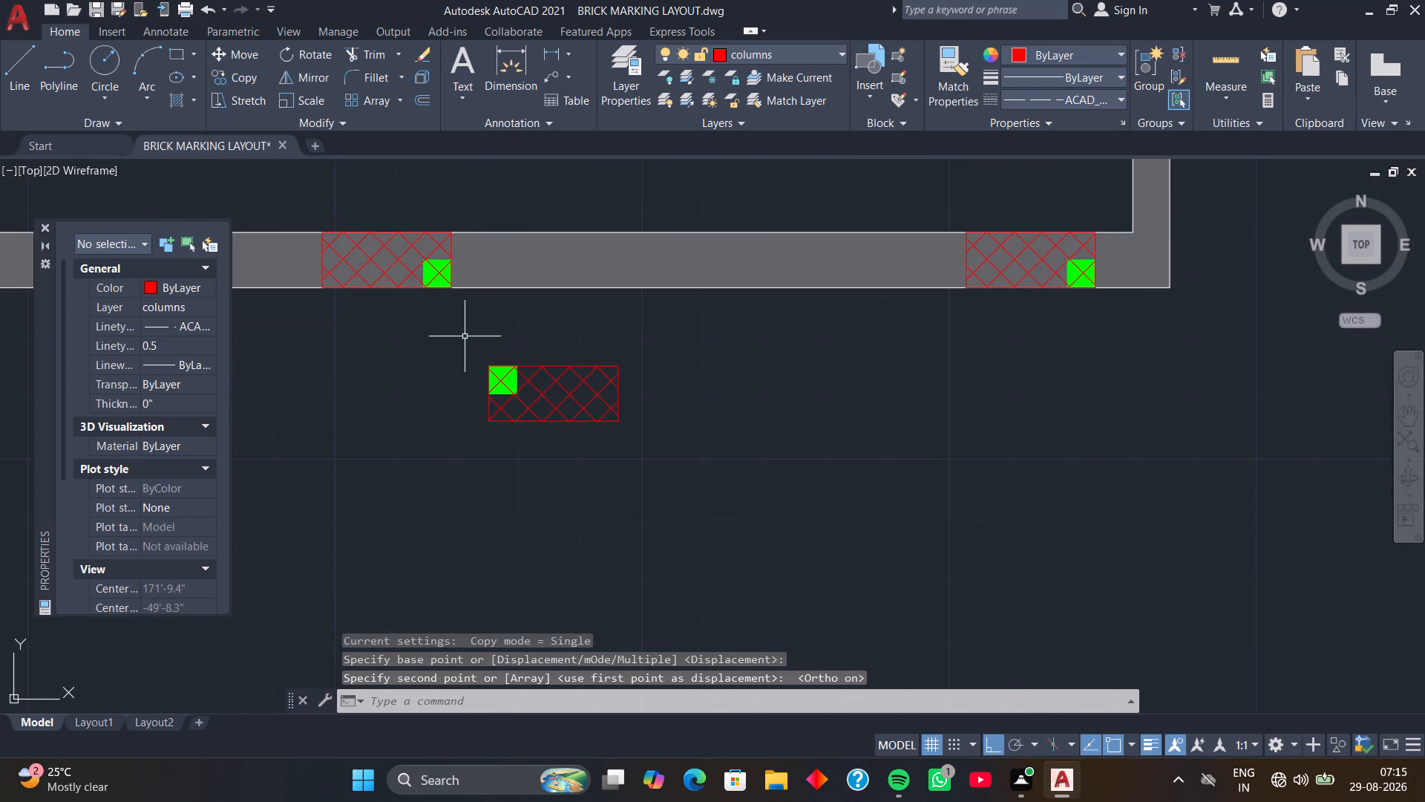
left_click_drag(465, 391, 471, 411)
left_click(695, 447)
left_click(439, 314)
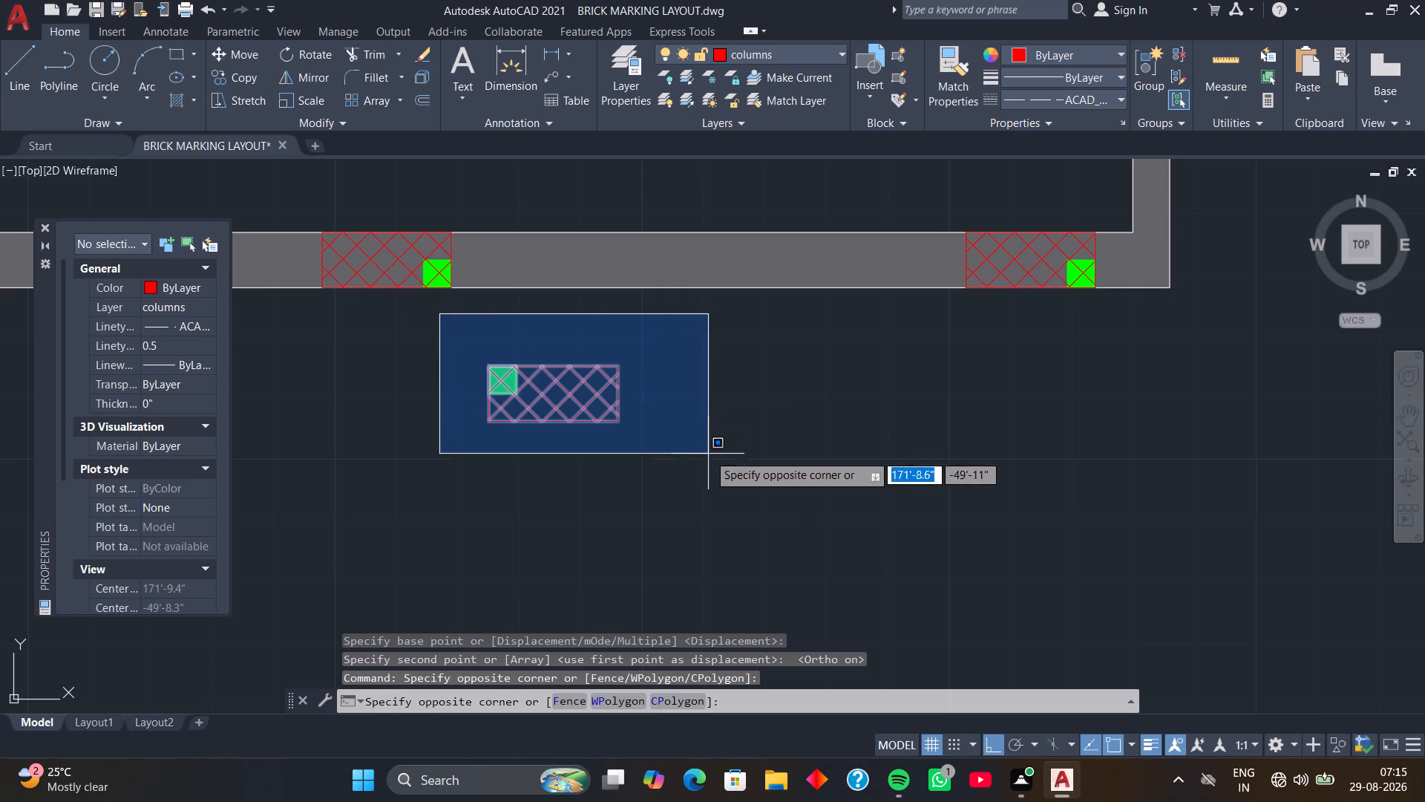
left_click(724, 475)
key("Delete")
Fill the empty wall segment directly above the blue window beside the pink area with a SOLID hatch in colour 0,0,0.
scroll(532, 444, "down", 2)
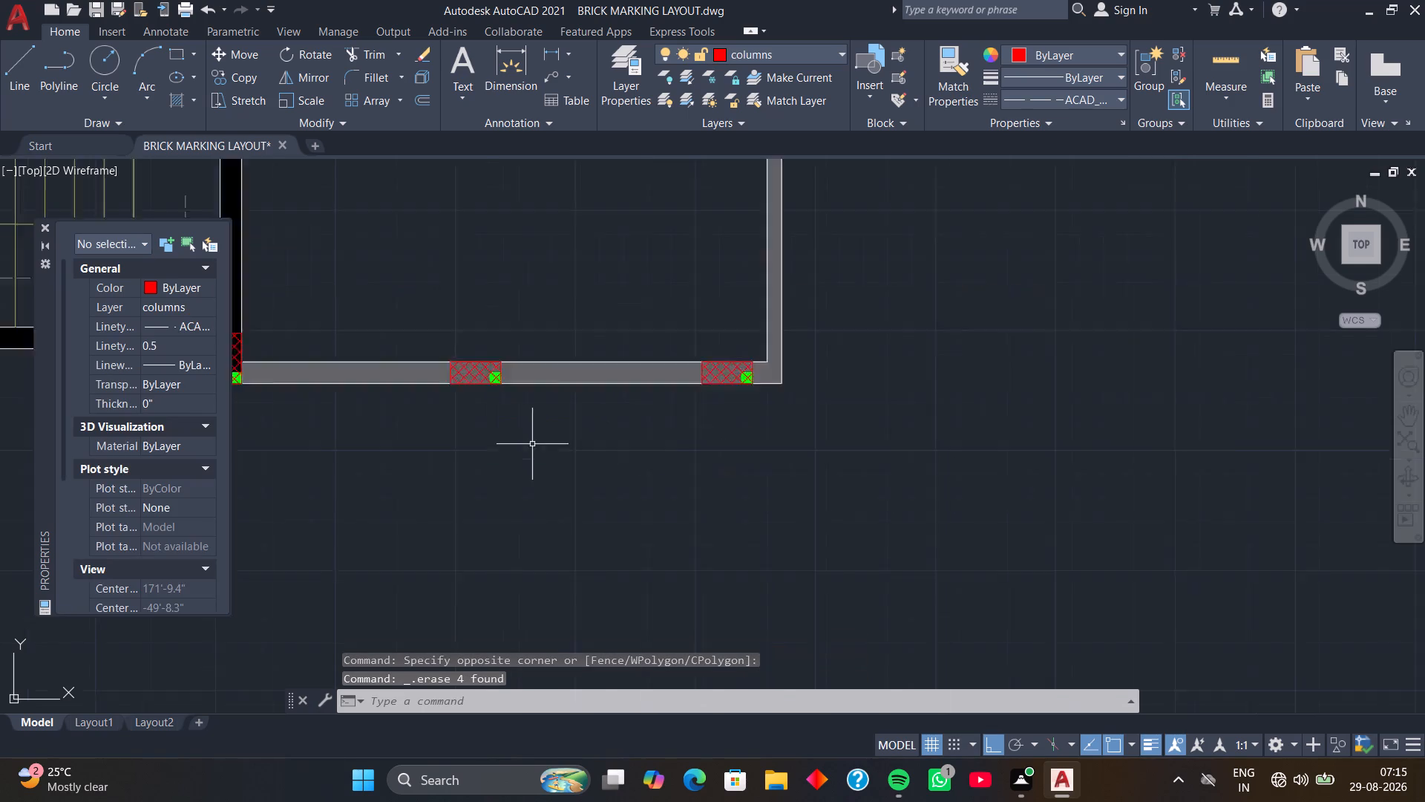
scroll(532, 444, "down", 2)
scroll(538, 367, "down", 2)
middle_click_drag(553, 342, 665, 498)
scroll(573, 486, "up", 1)
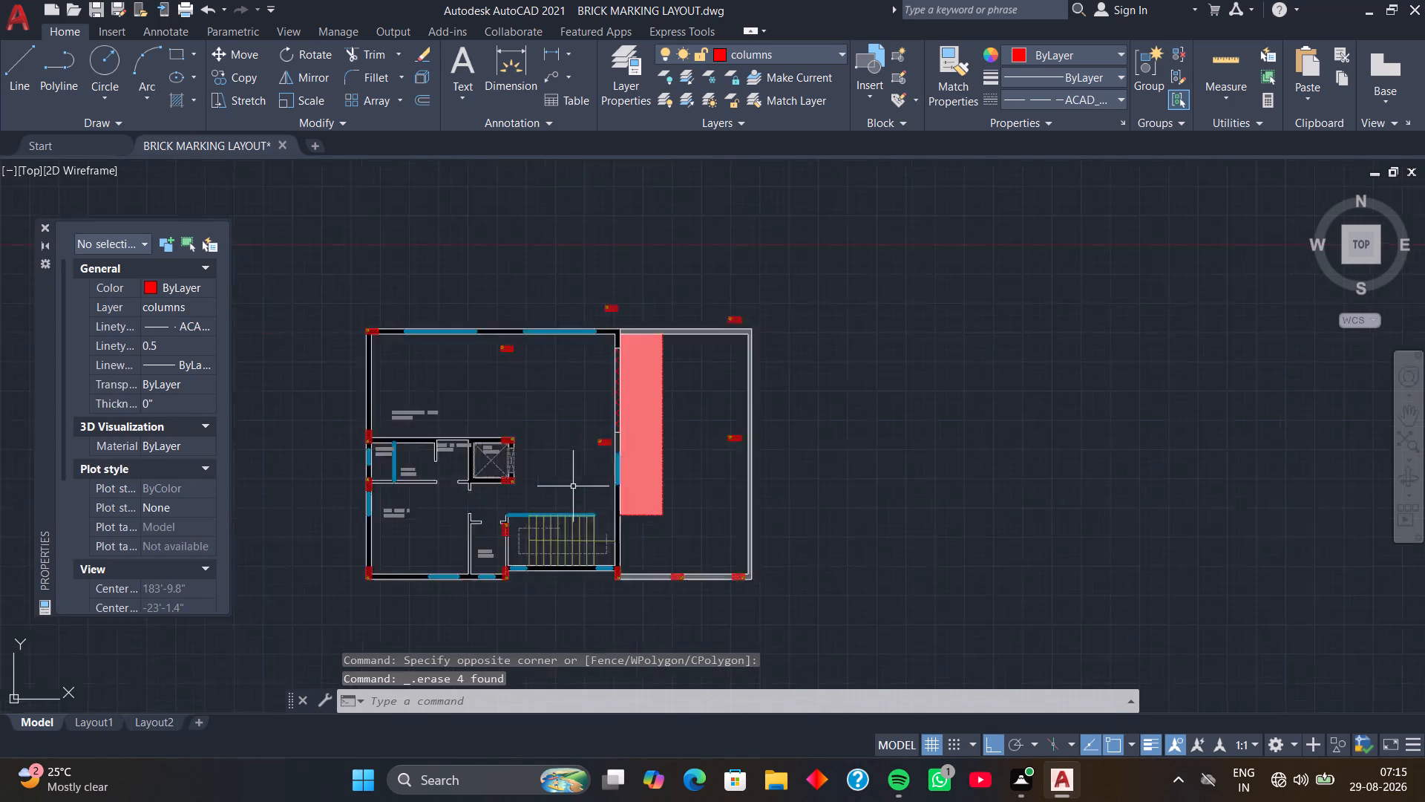
scroll(573, 486, "up", 3)
middle_click_drag(602, 399, 563, 446)
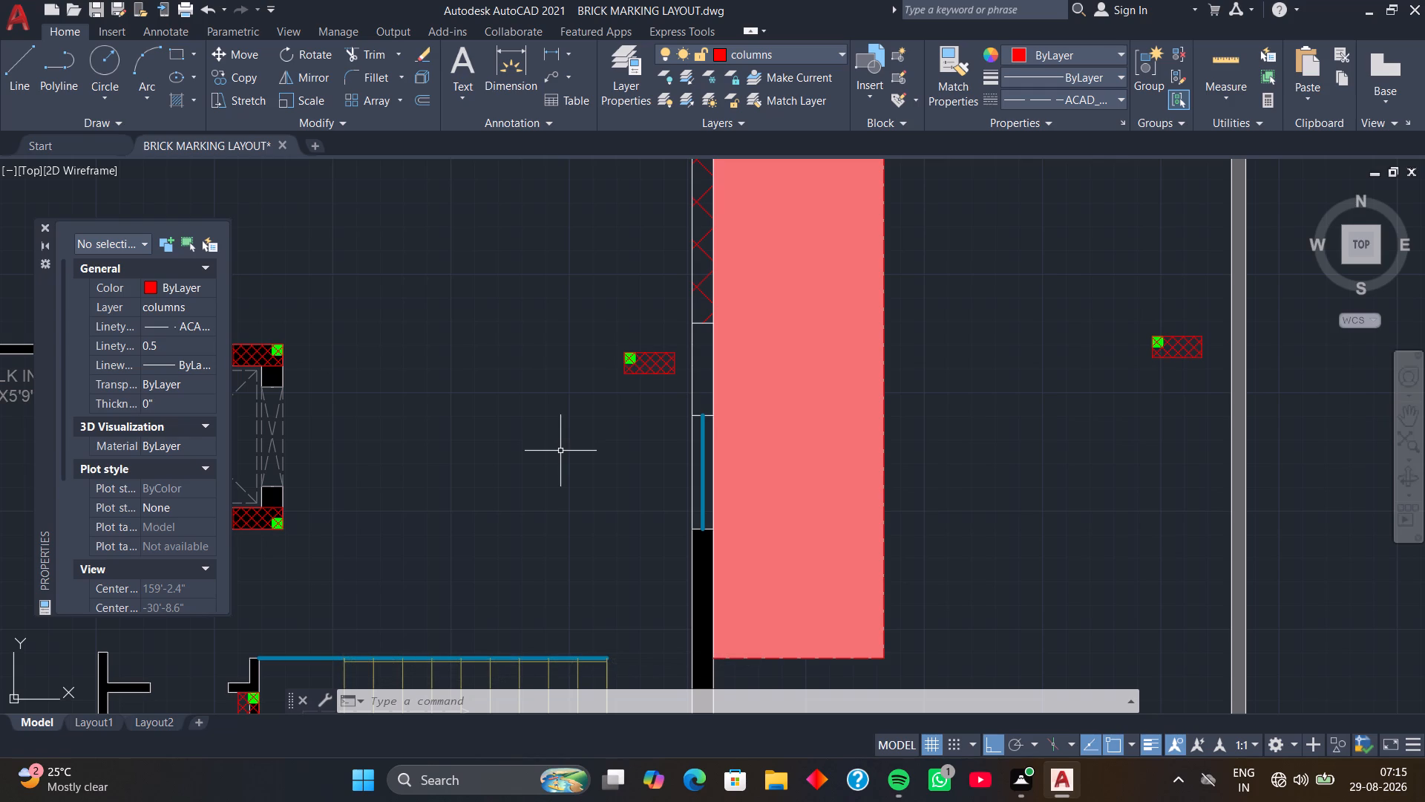
type("H")
key("space")
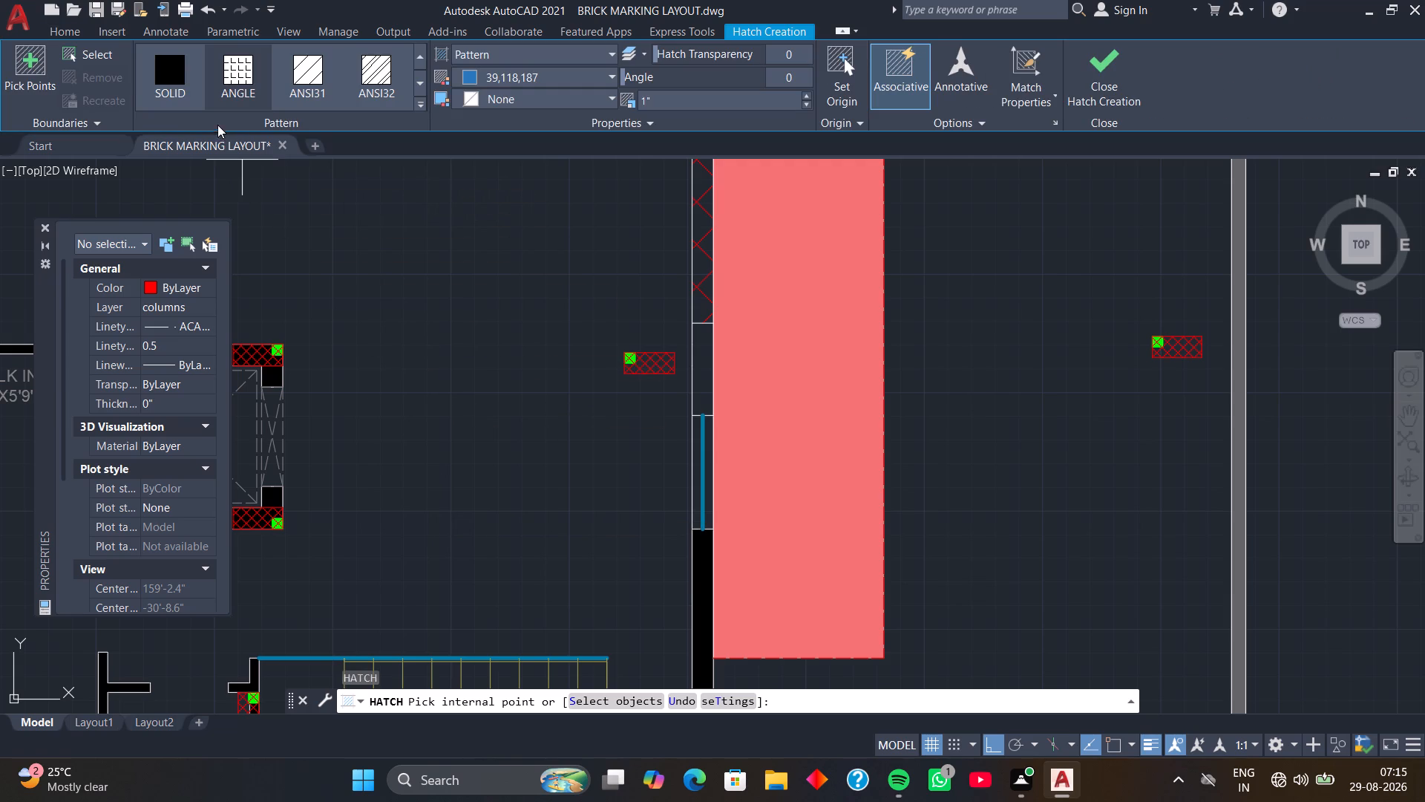
left_click(182, 72)
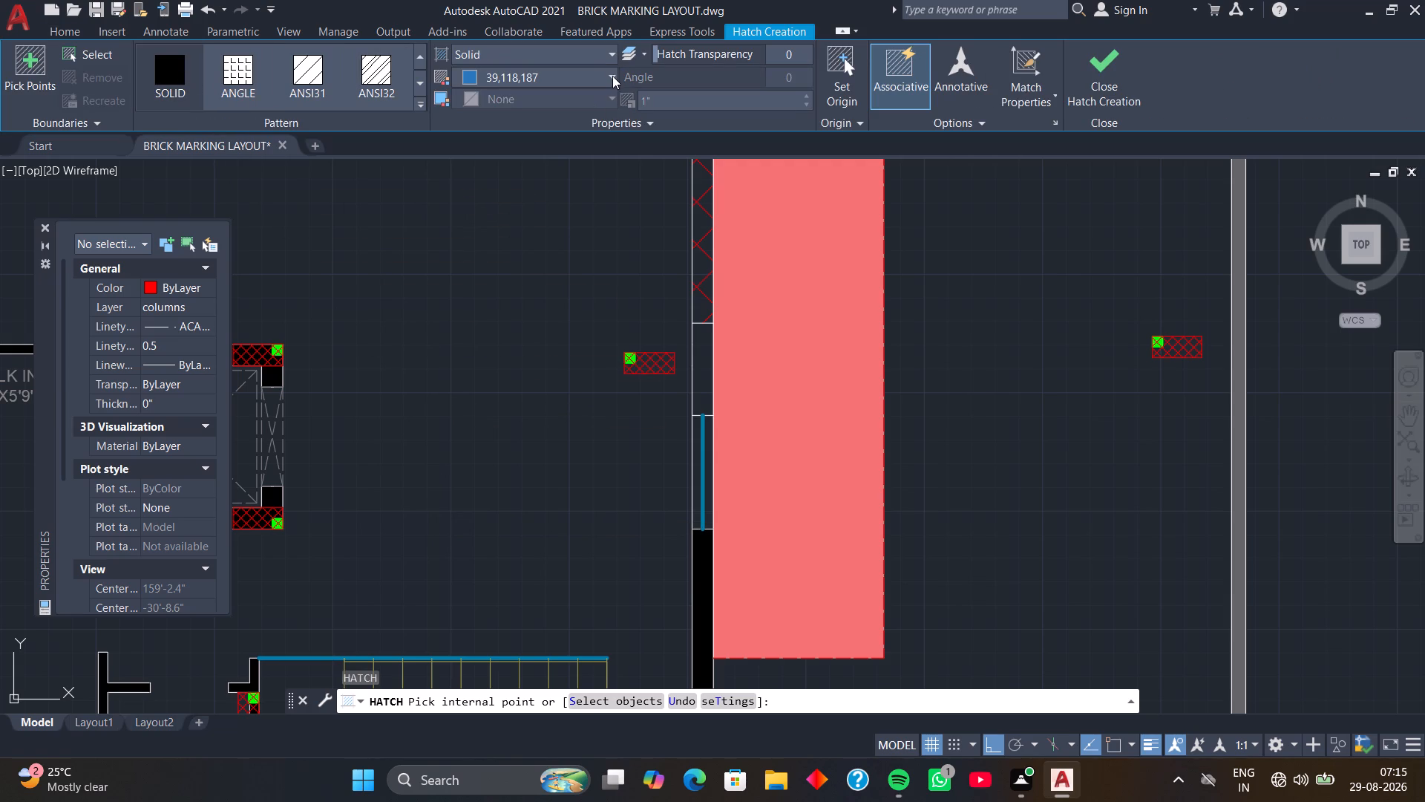
left_click(612, 74)
left_click(459, 172)
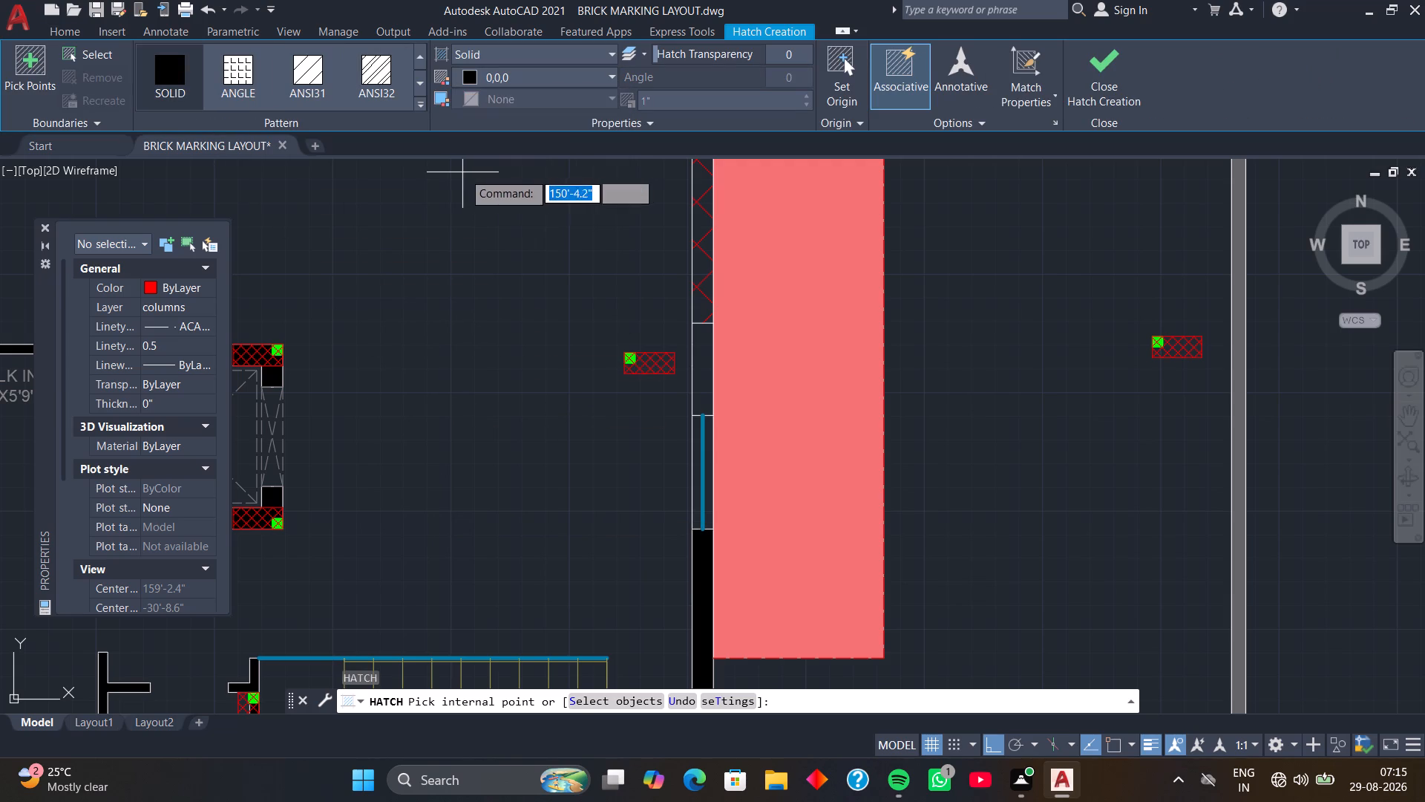
left_click(699, 370)
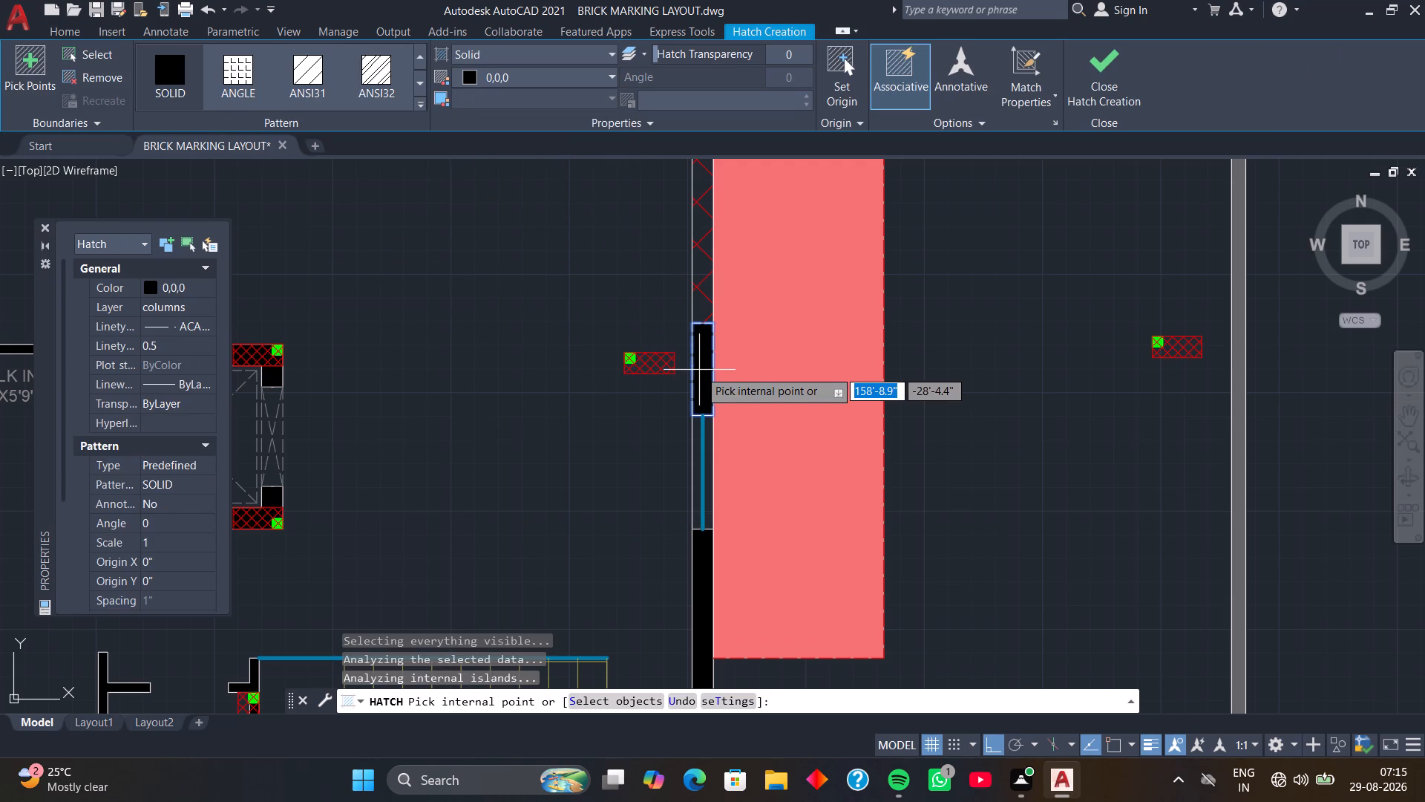
key("space")
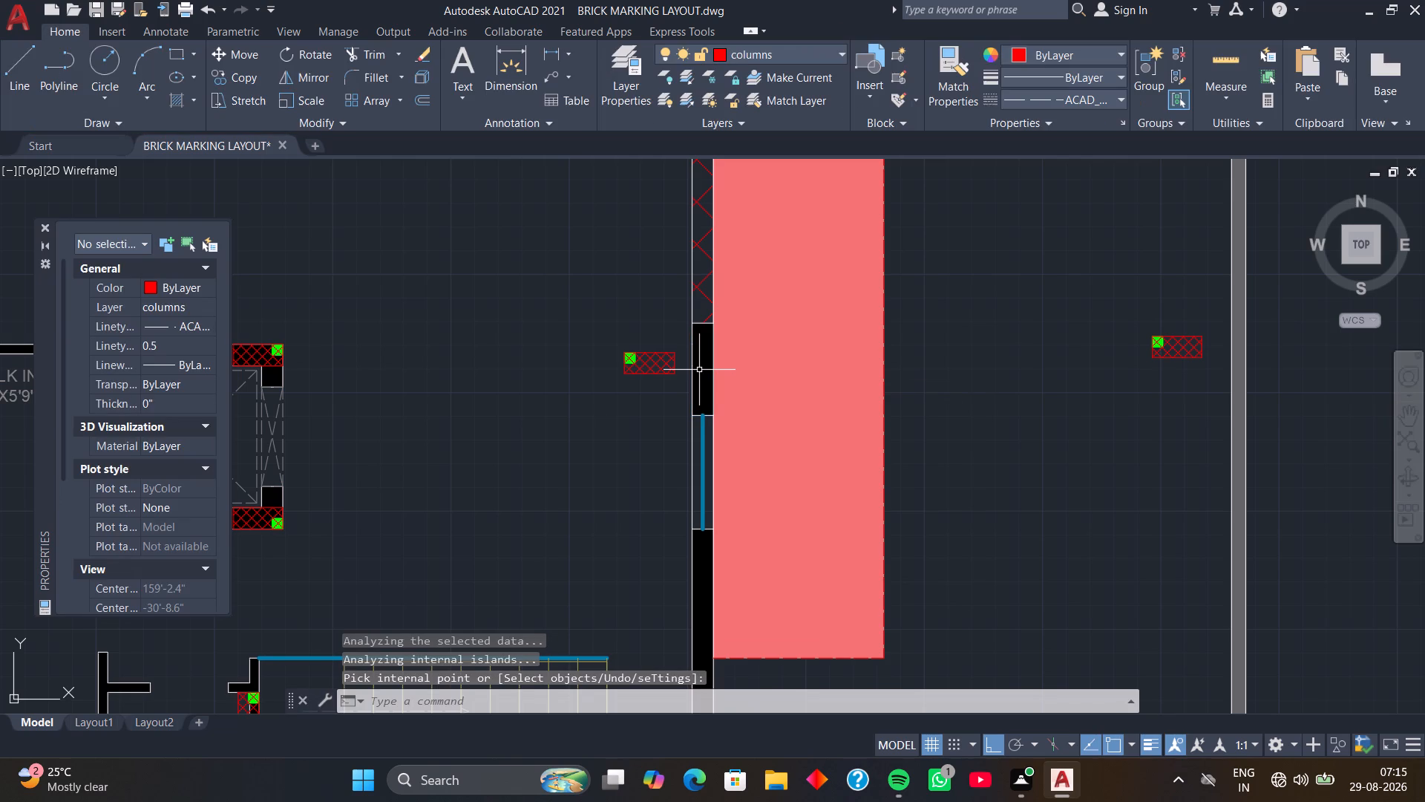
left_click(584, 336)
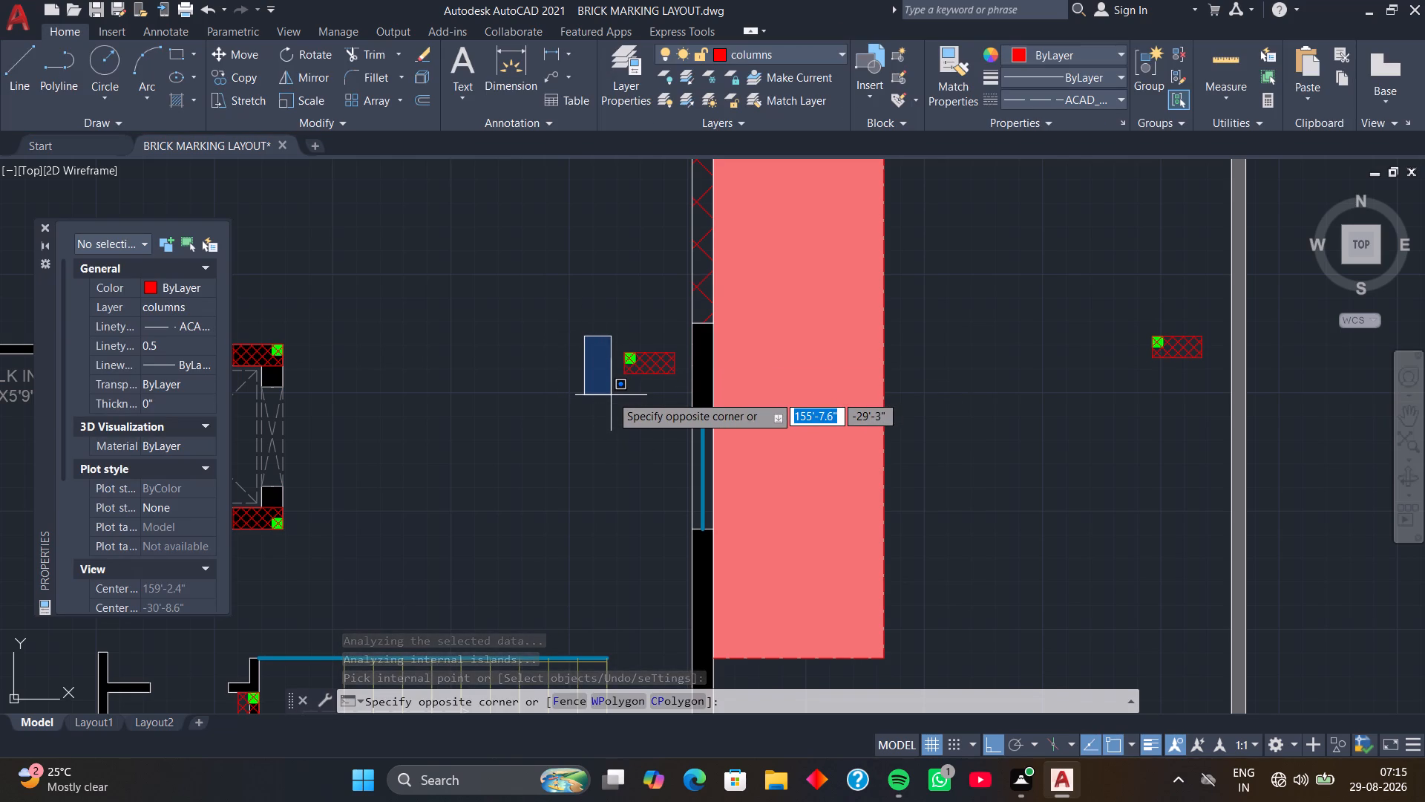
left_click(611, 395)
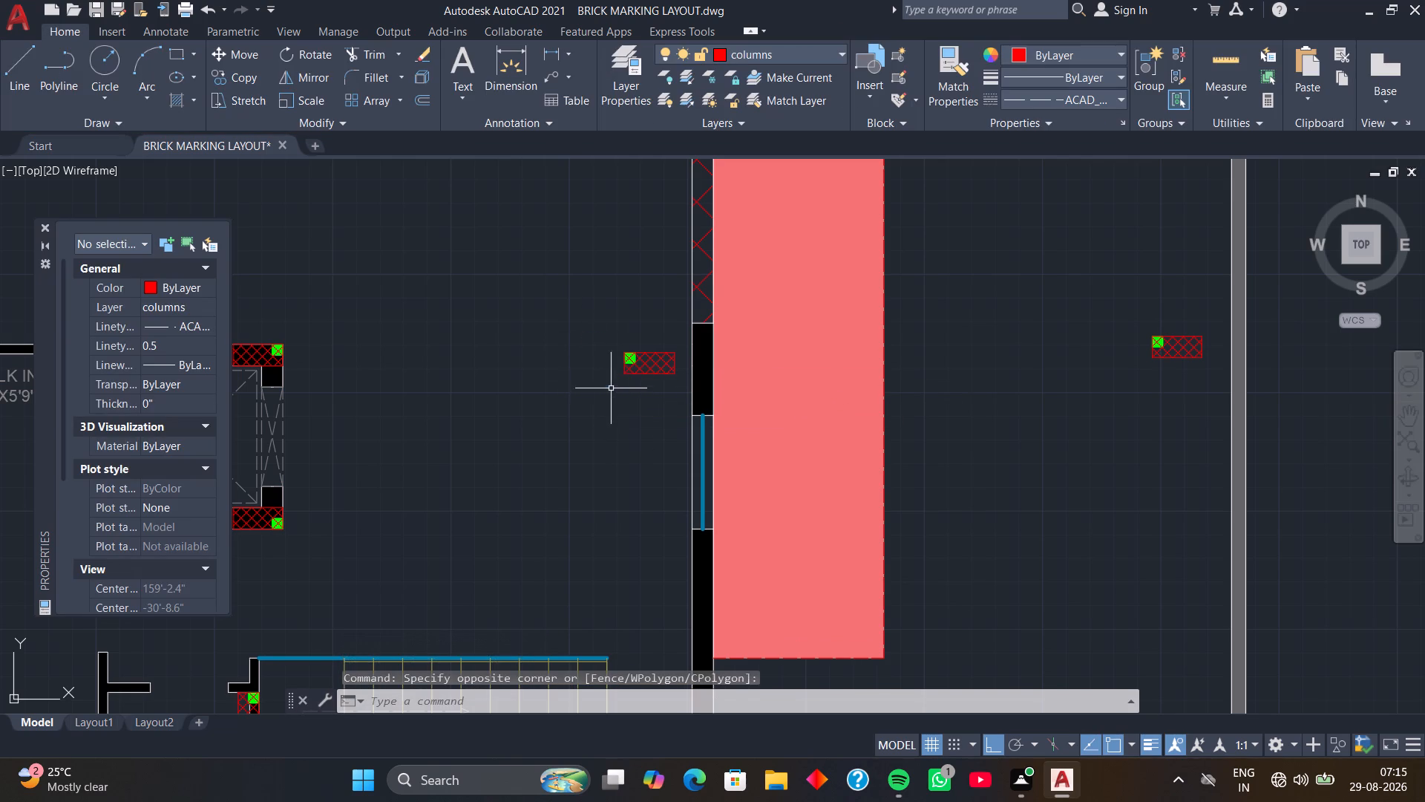
Draw a line from the upper outer corner of the black wall segment above the blue window, 9" down, and across the wall thickness.
scroll(641, 342, "up", 3)
middle_click_drag(698, 313, 511, 370)
middle_click_drag(586, 369, 565, 376)
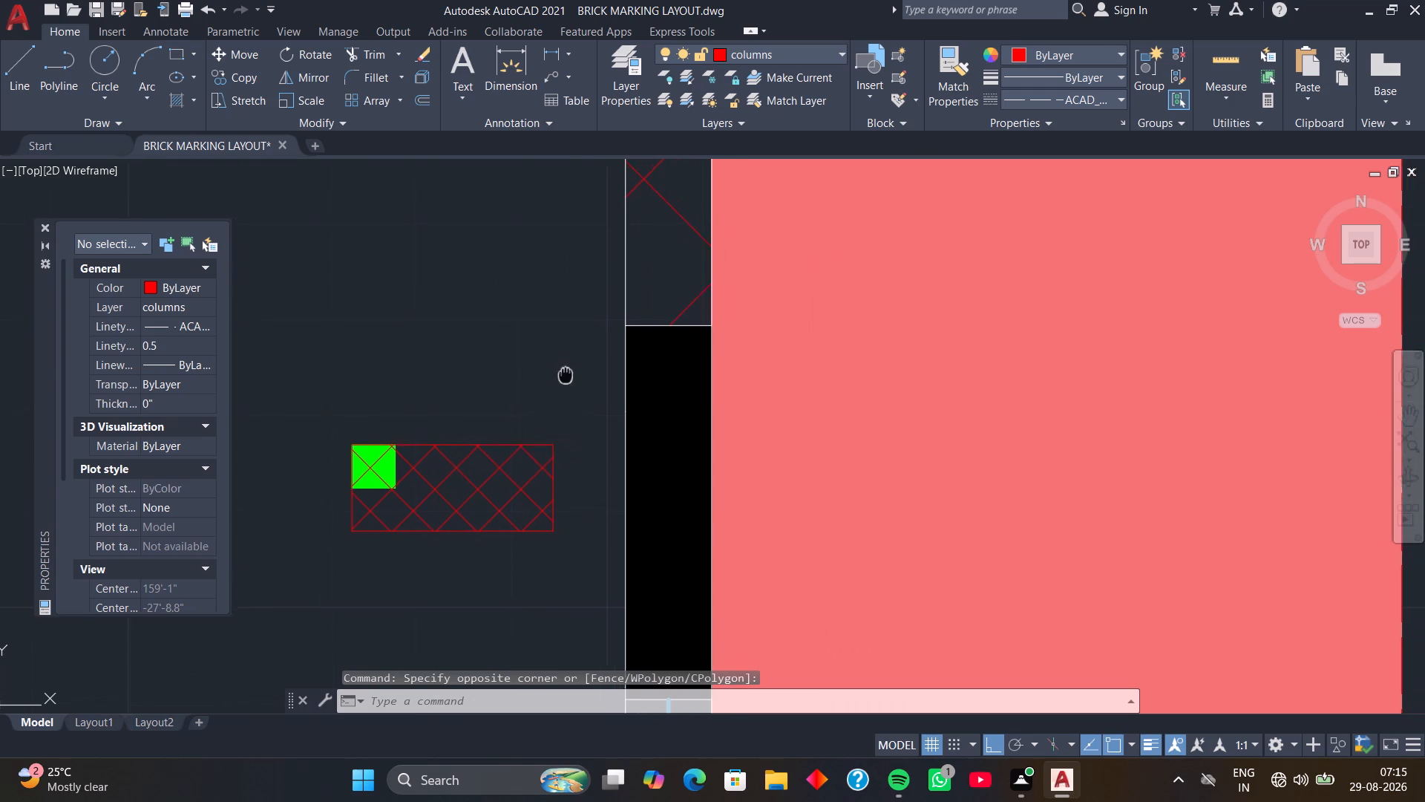
middle_click_drag(565, 376, 560, 377)
key("l")
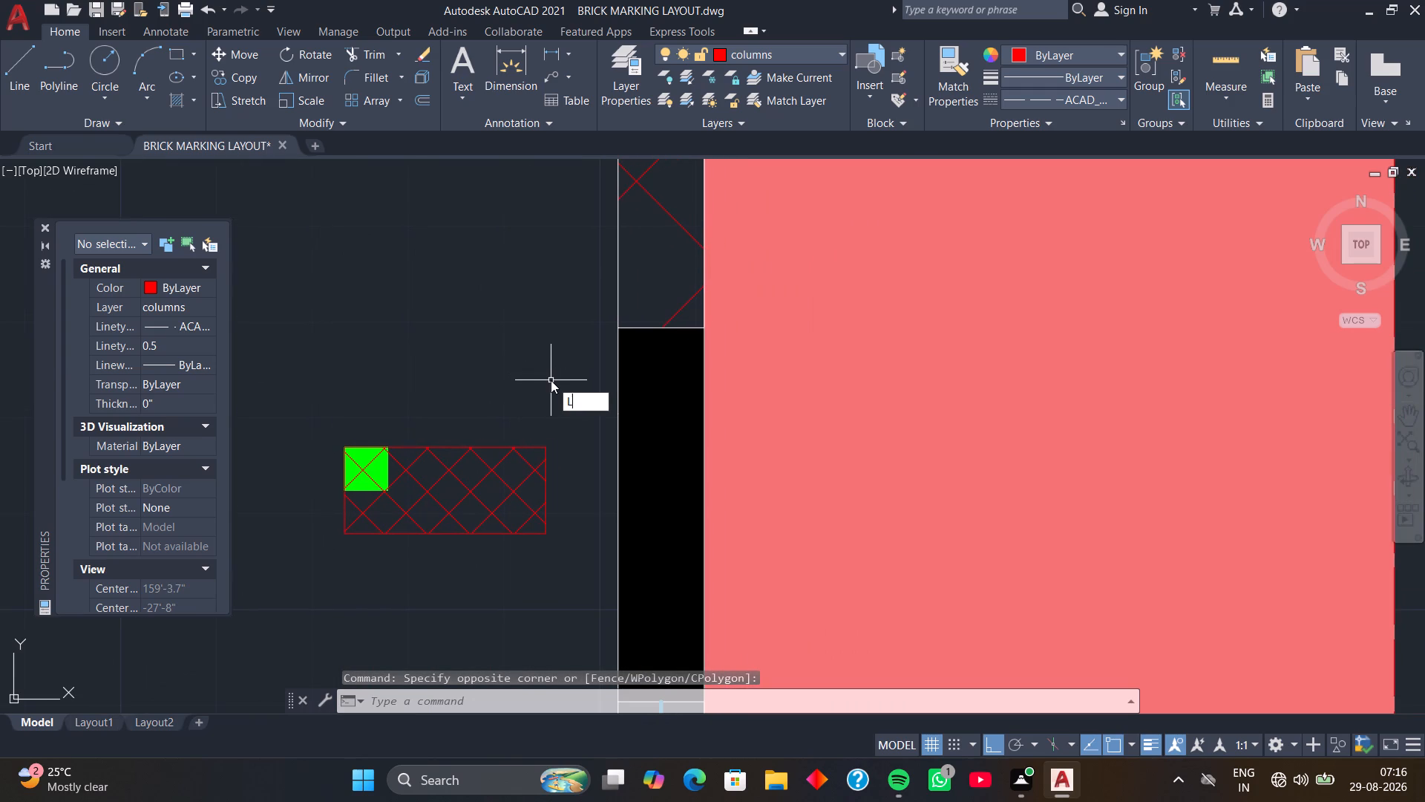
key("space")
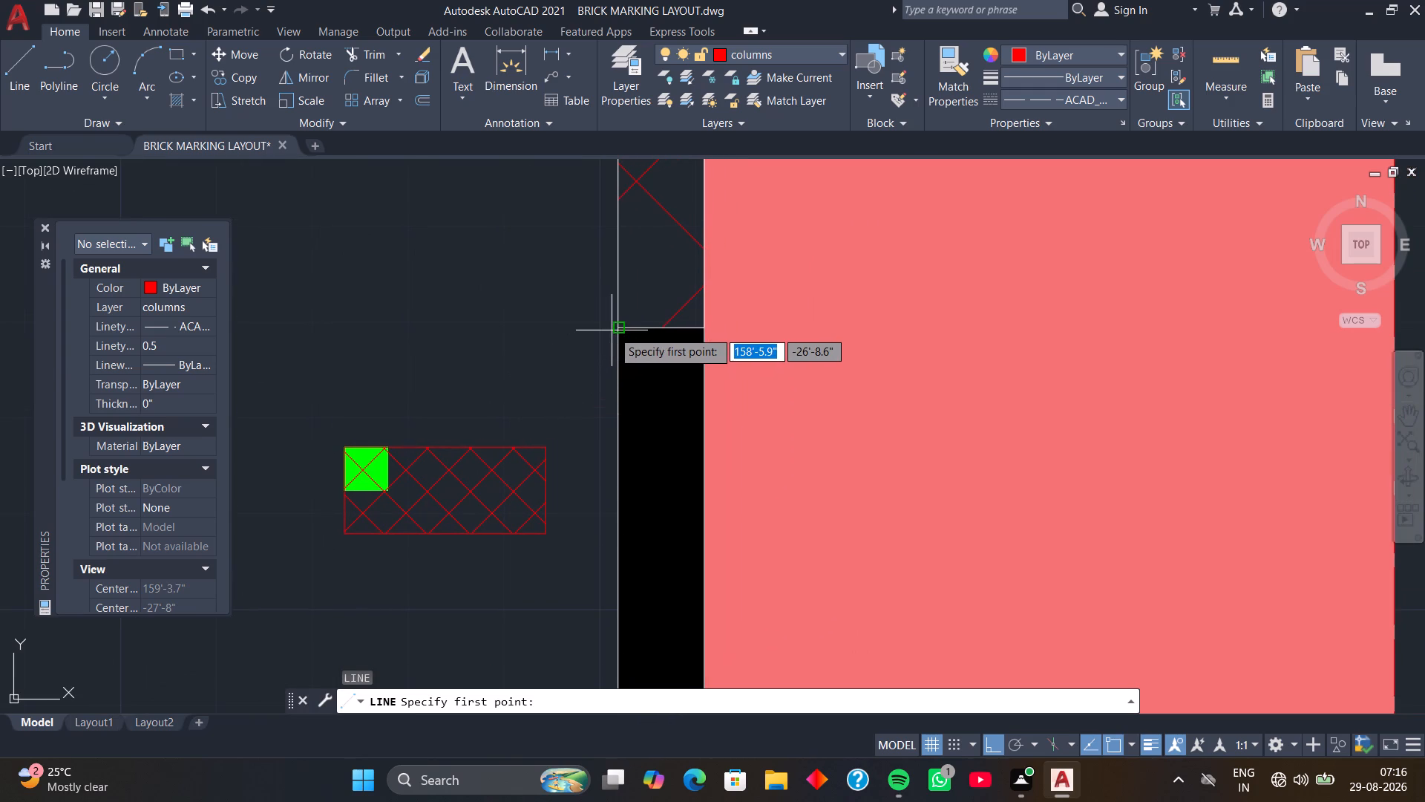
left_click(618, 328)
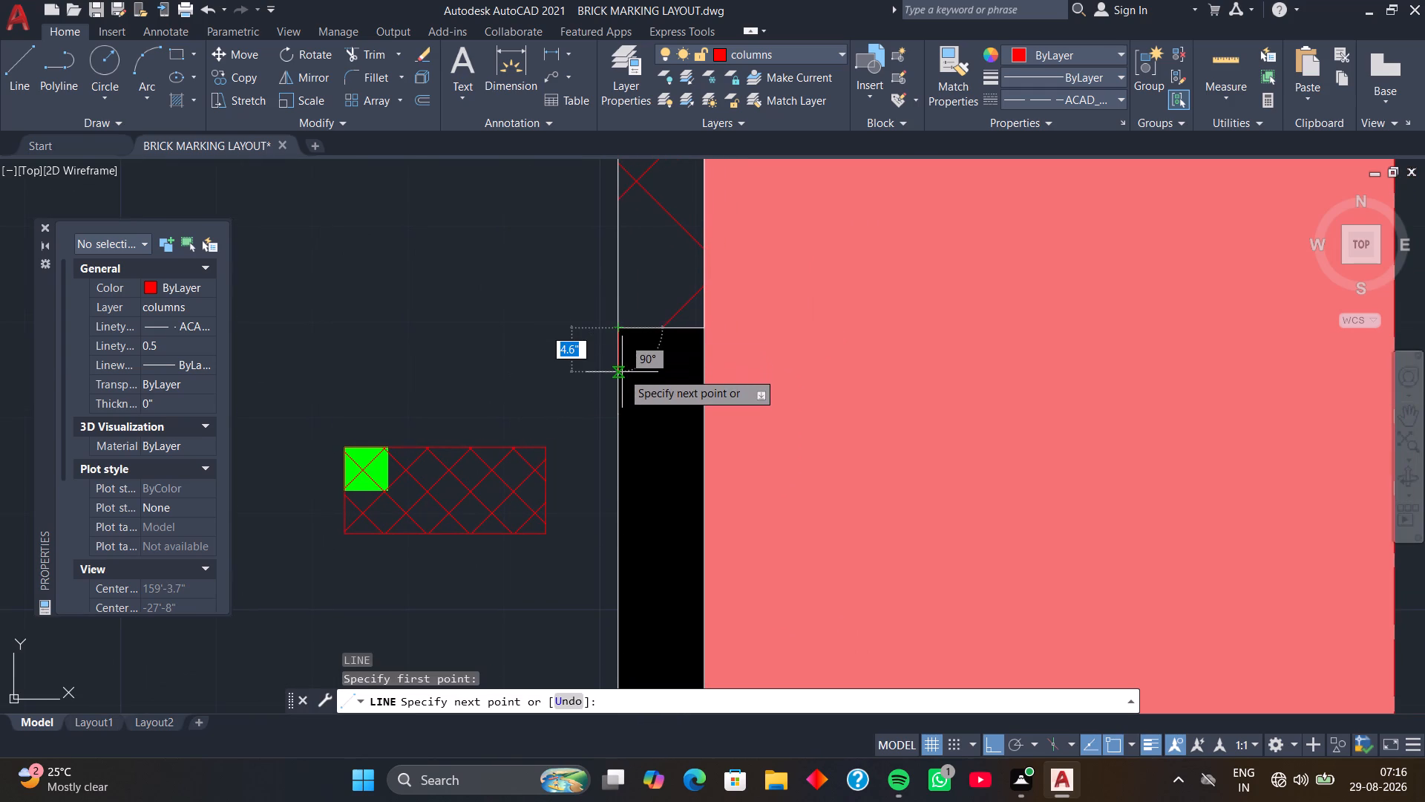
key("9")
key("Return")
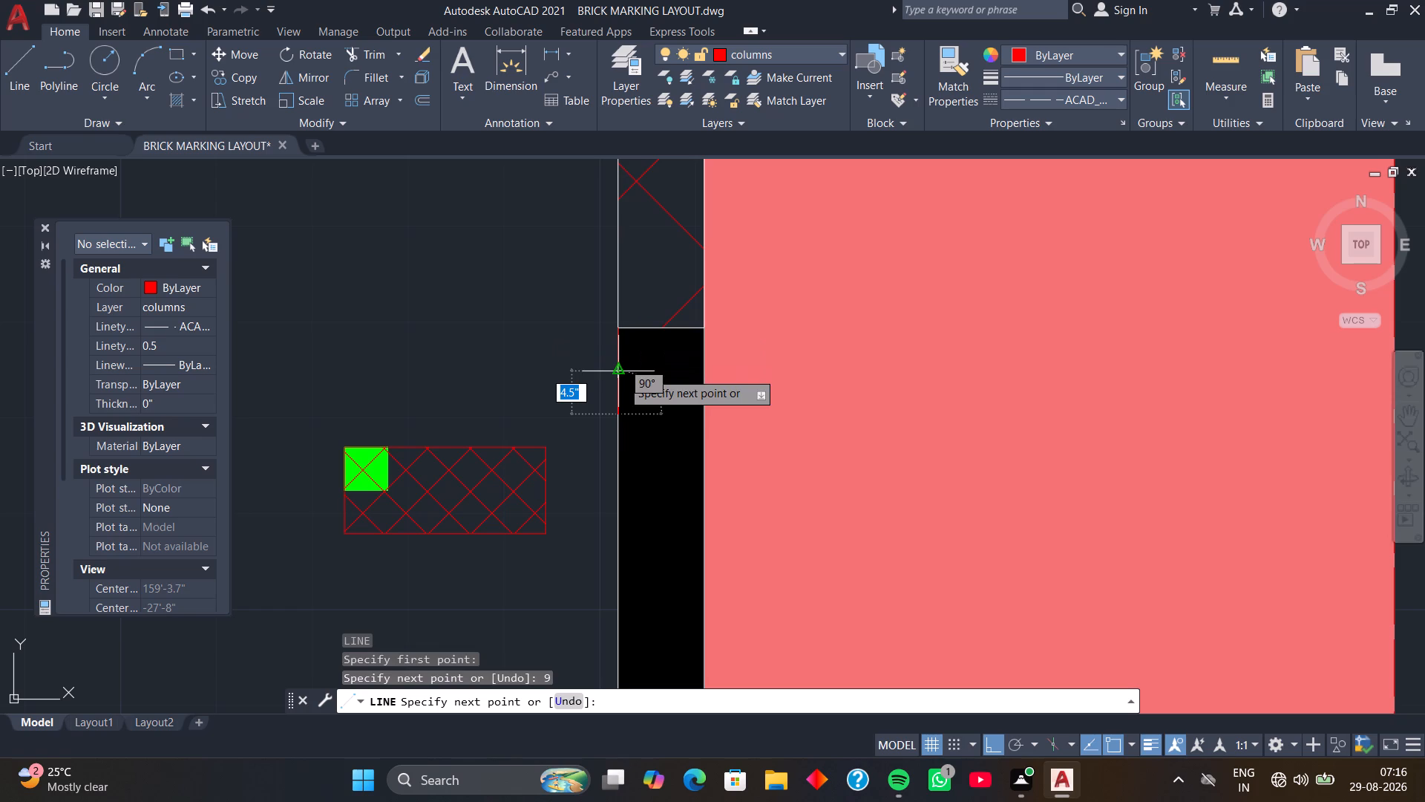
left_click(709, 410)
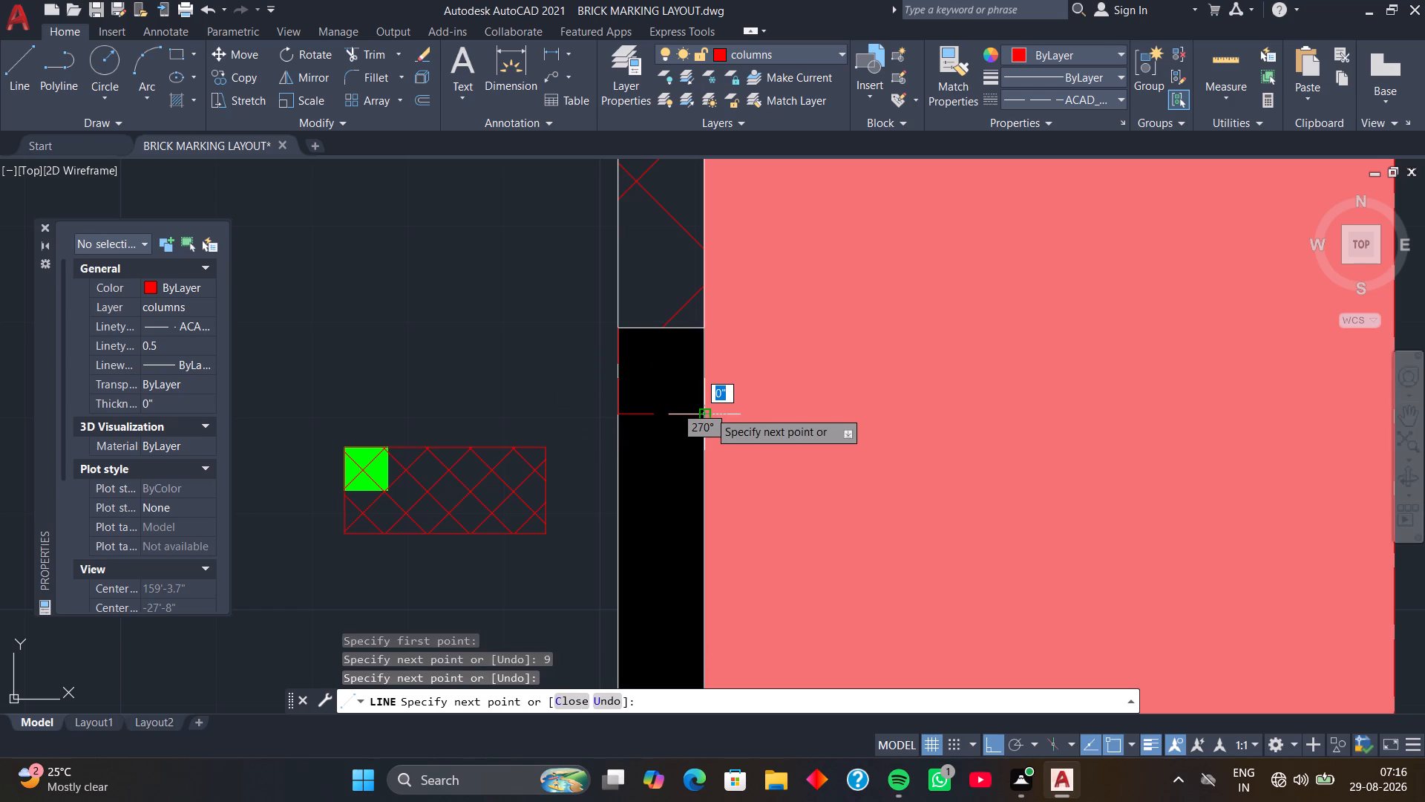
key("space")
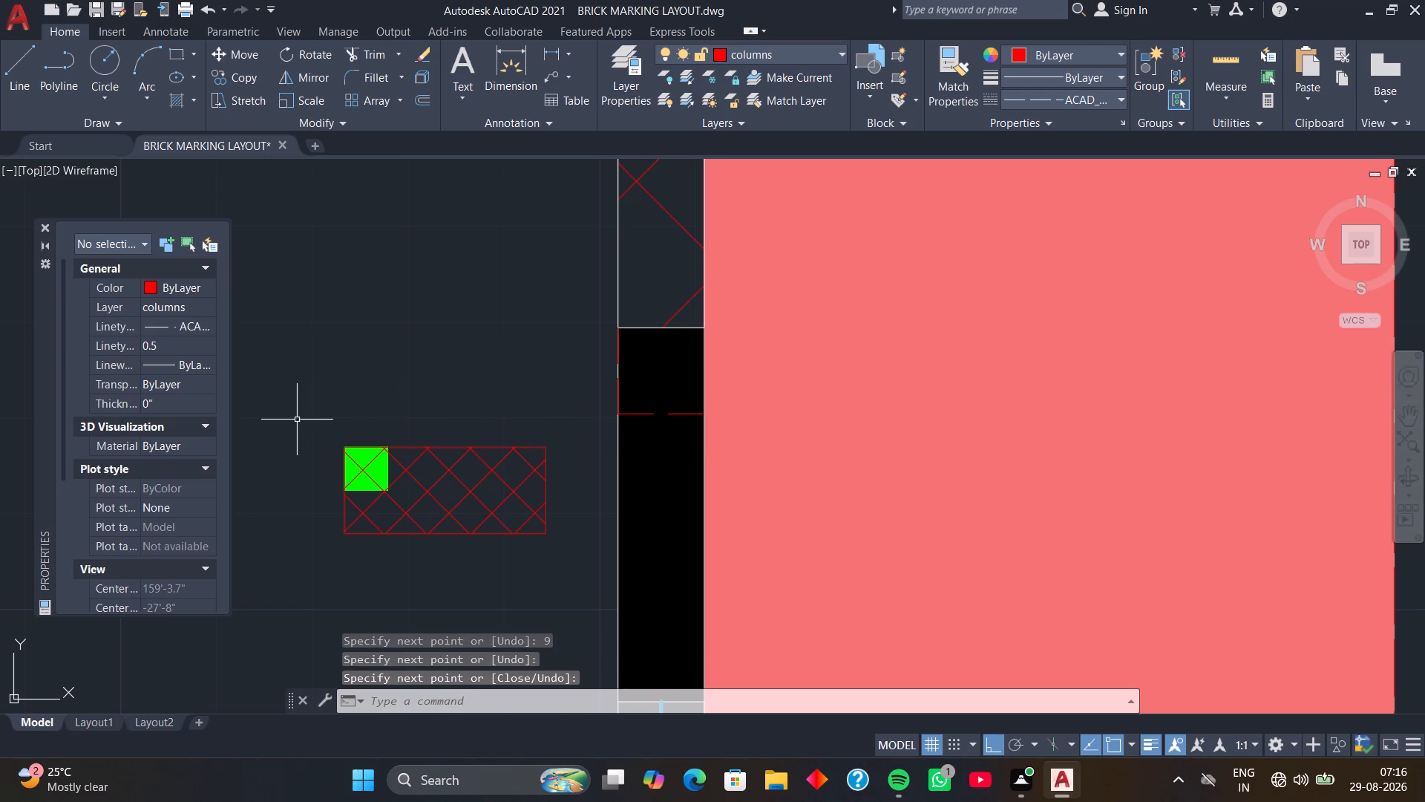
Set the current linetype to ByLayer.
left_click(1119, 98)
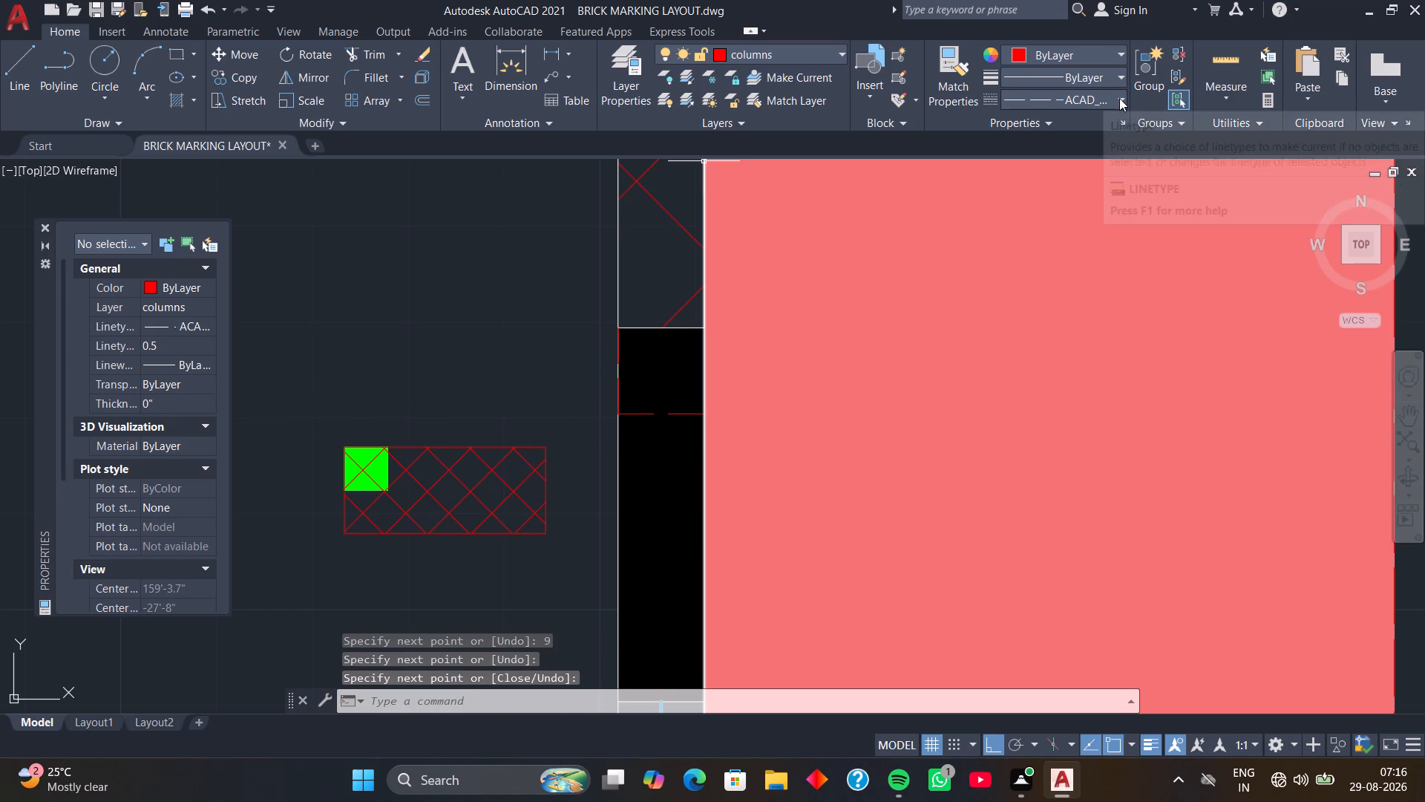
left_click(1090, 127)
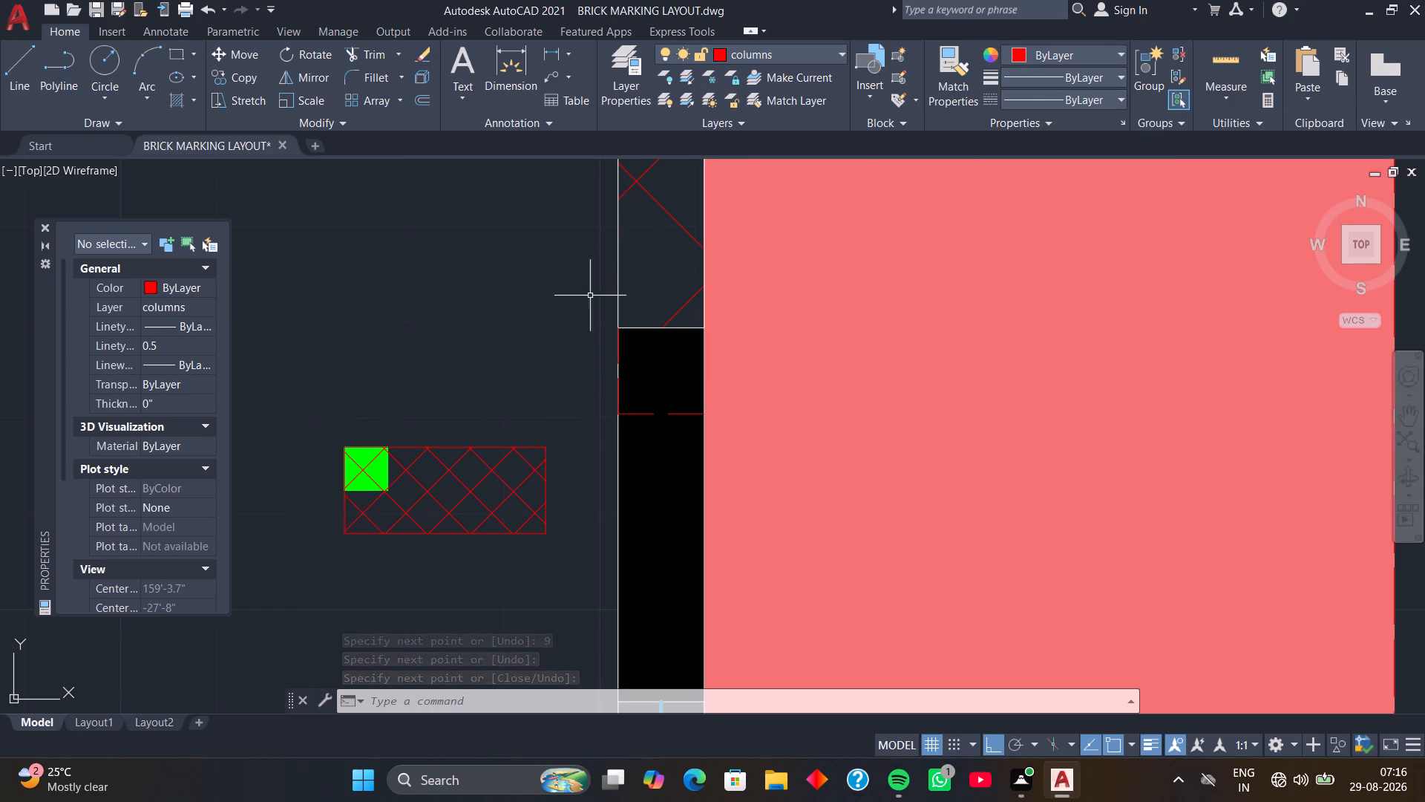
Move the loose column beside the black wall segment by its green-marked corner to the corner of the 9" offset lines.
middle_click_drag(590, 296, 738, 168)
left_click(438, 267)
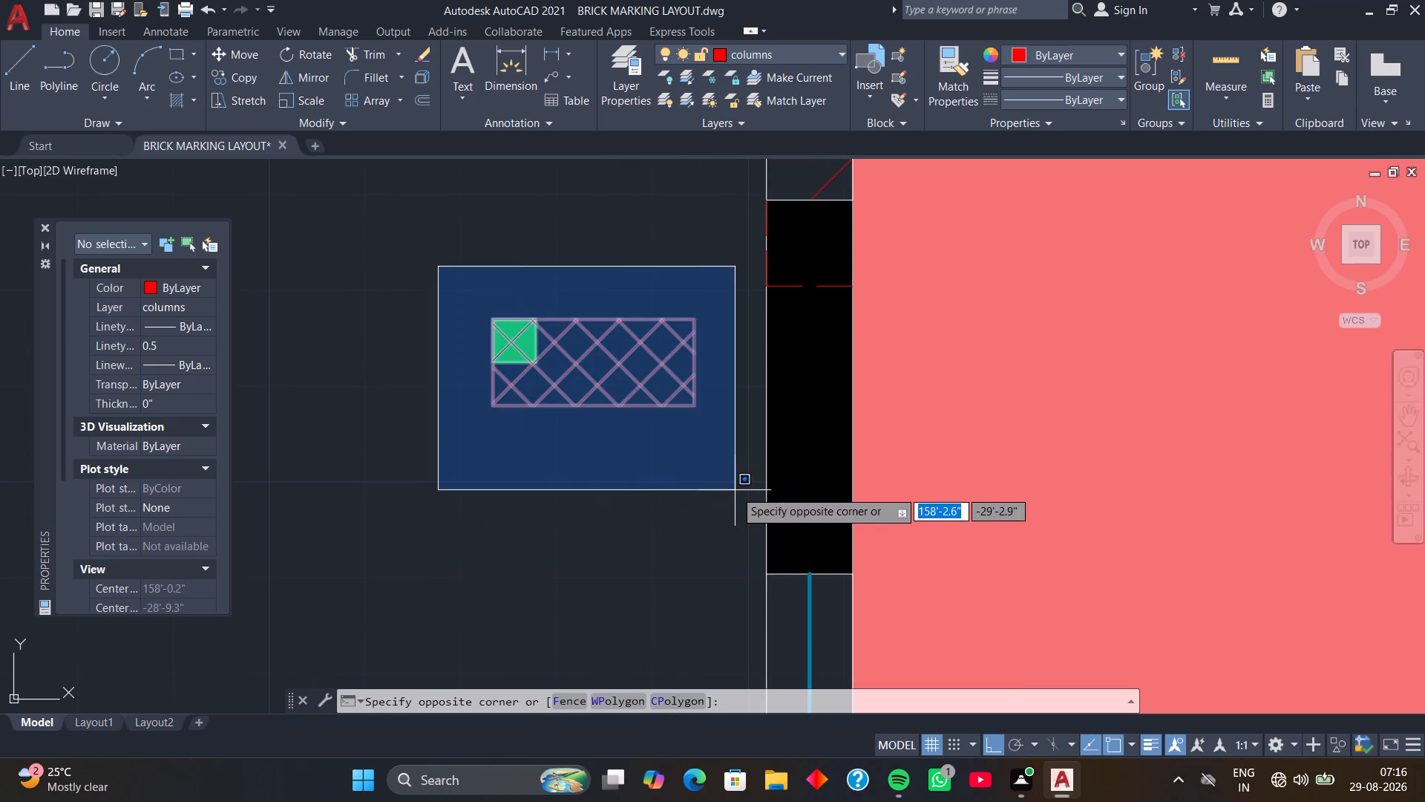
left_click(735, 490)
type("M")
key("space")
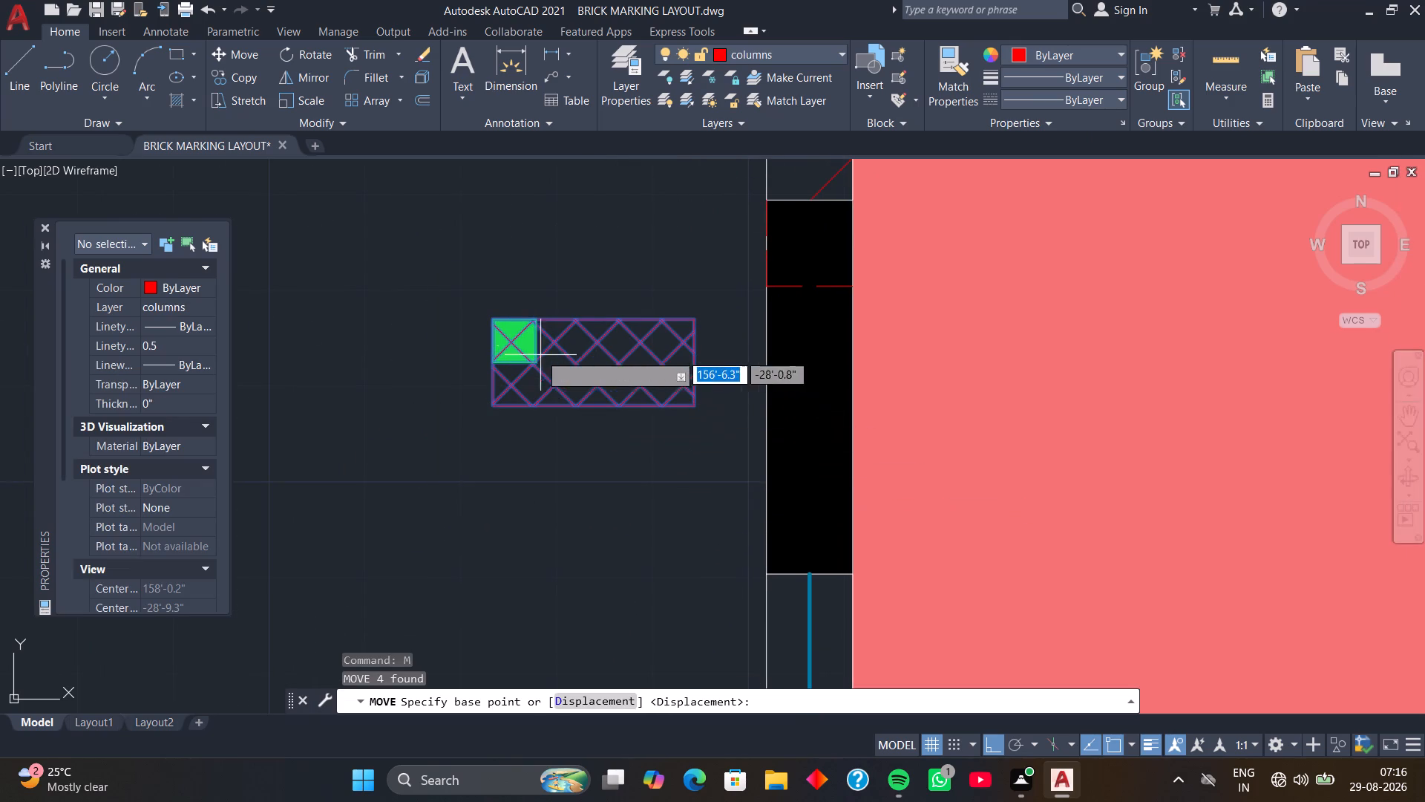
left_click(488, 318)
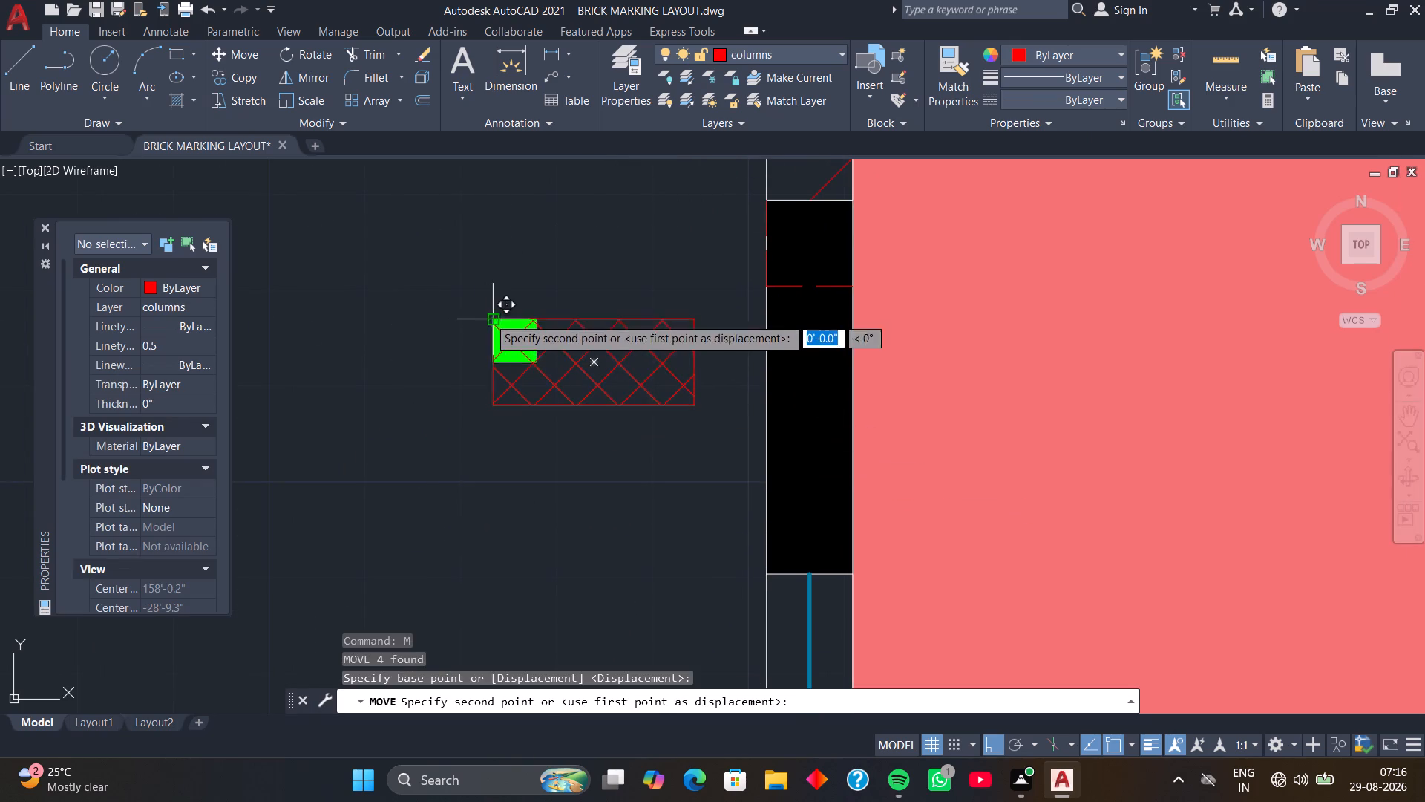
left_click(766, 285)
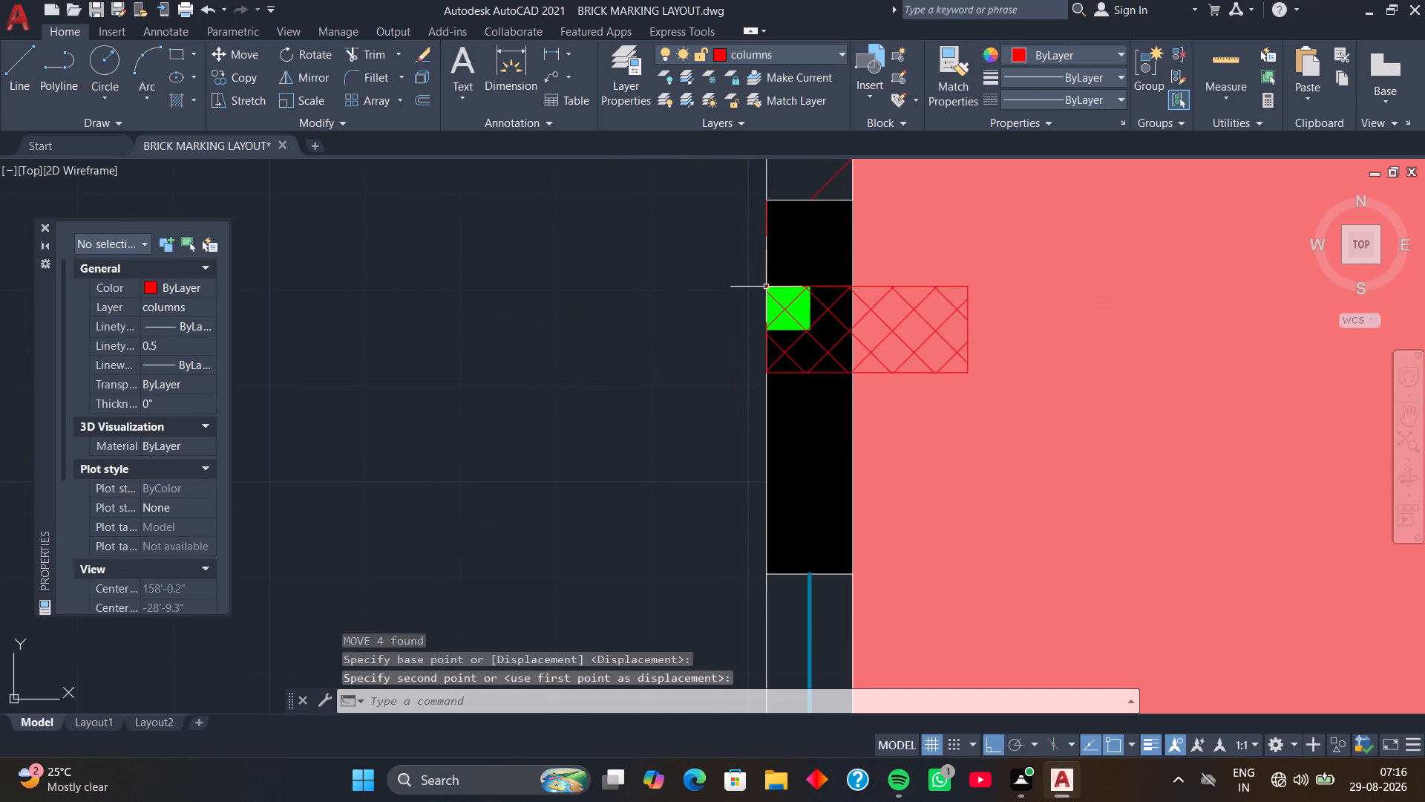
Draw a vertical guide line about 34'-2.5" long from the lower grey wall's end column, at its inner corner, to the upper grey wall's inner face.
scroll(677, 341, "down", 2)
middle_click_drag(667, 365, 657, 271)
scroll(653, 314, "down", 3)
middle_click_drag(642, 351, 494, 461)
middle_click(633, 315)
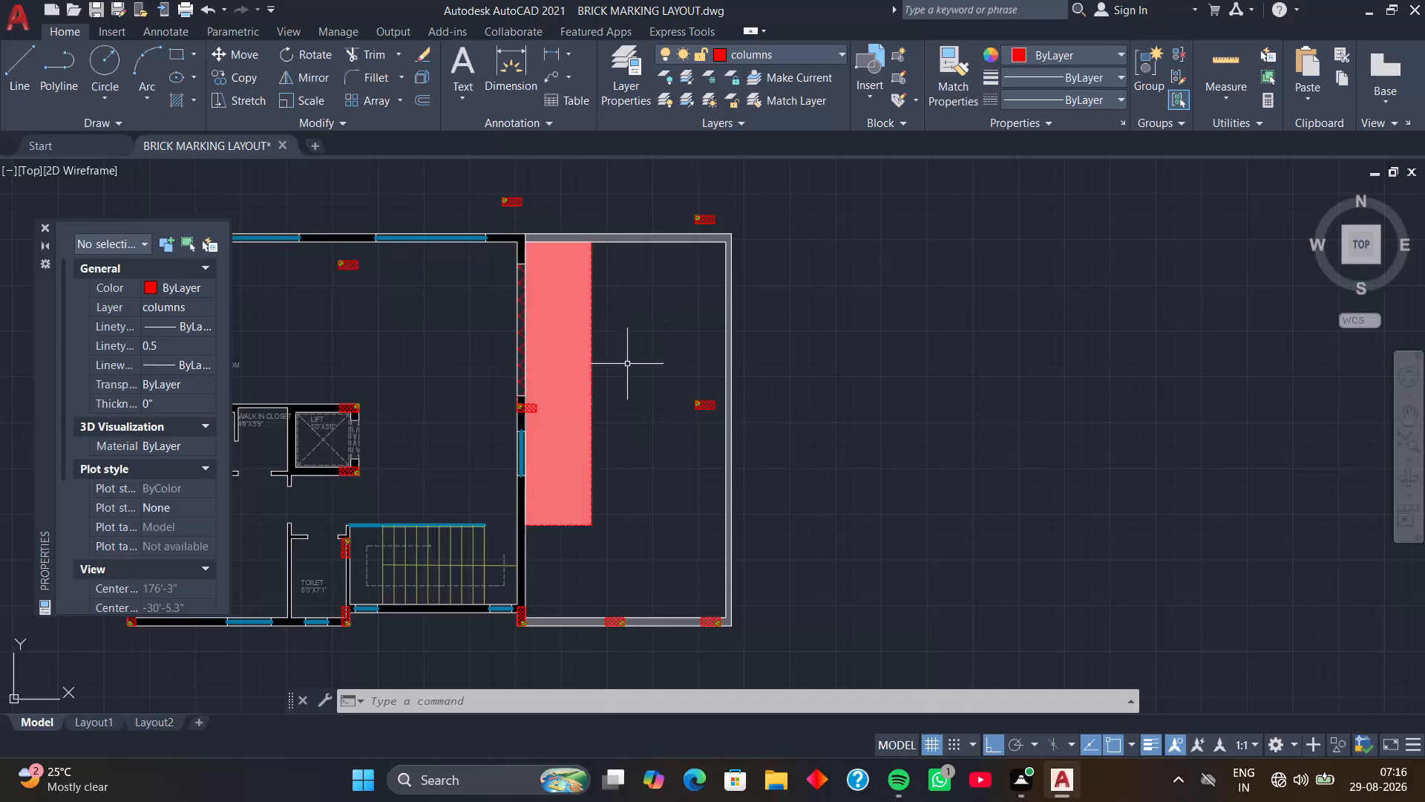
middle_click_drag(669, 534, 632, 466)
scroll(643, 504, "up", 3)
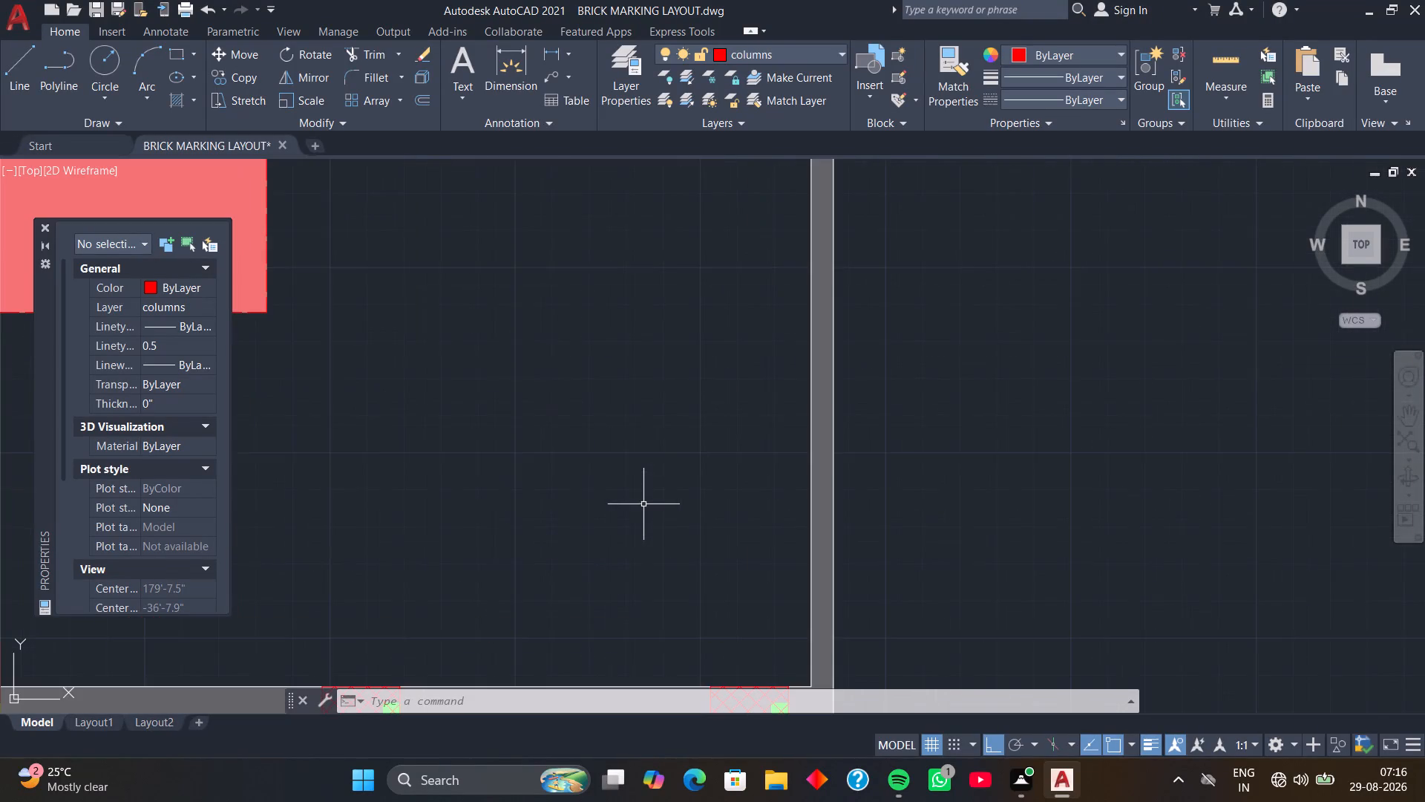
middle_click_drag(658, 518, 616, 364)
scroll(612, 345, "up", 1)
middle_click_drag(680, 443, 646, 382)
scroll(673, 397, "down", 1)
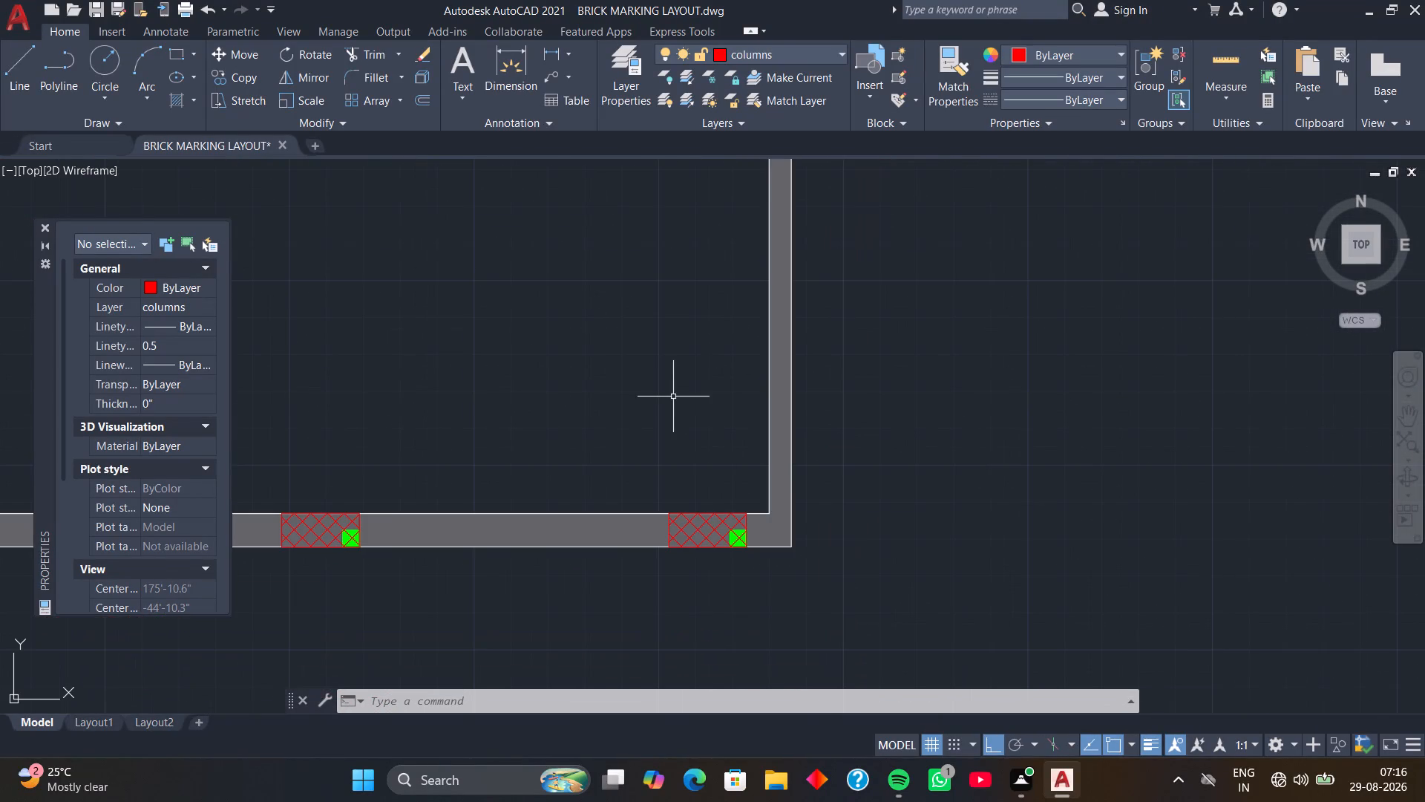
type("L")
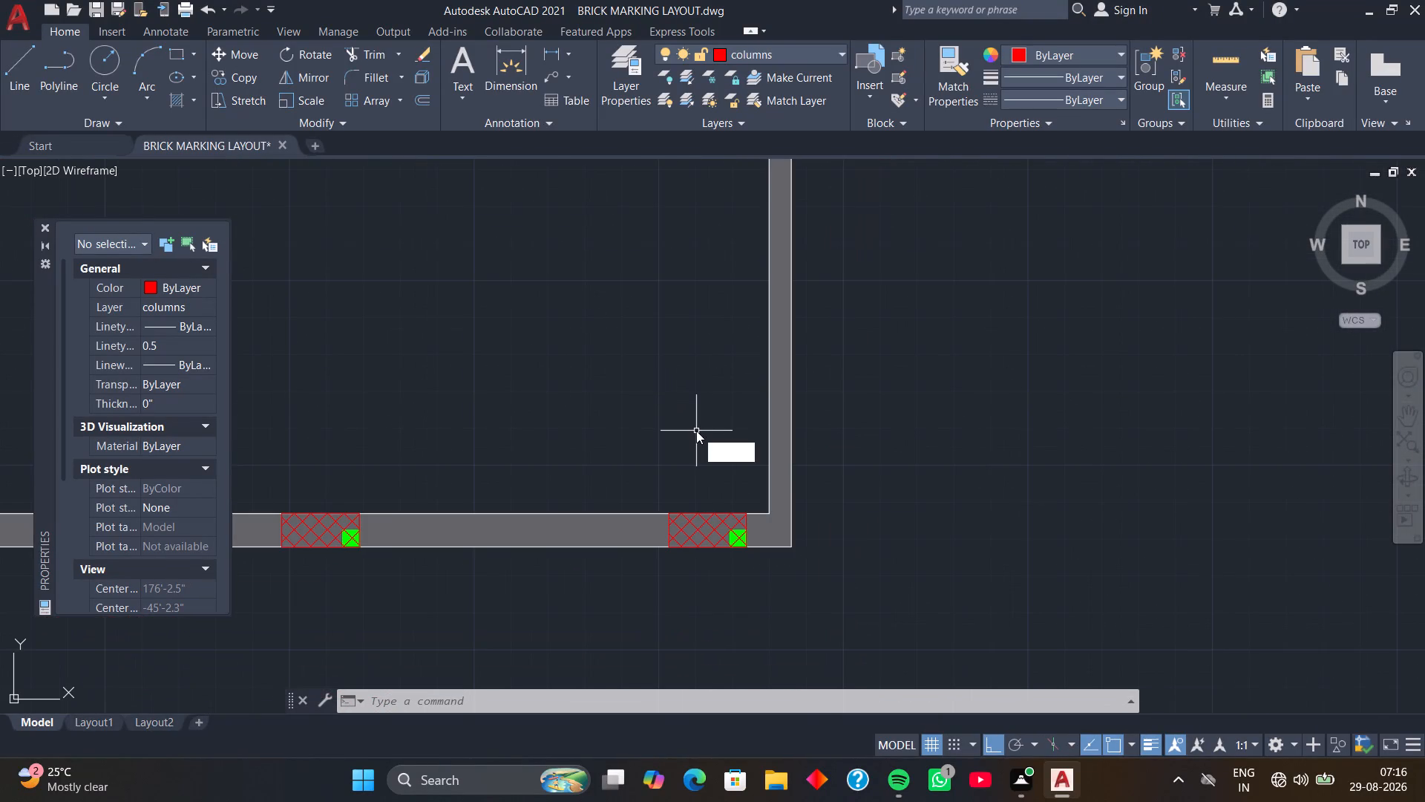
key("space")
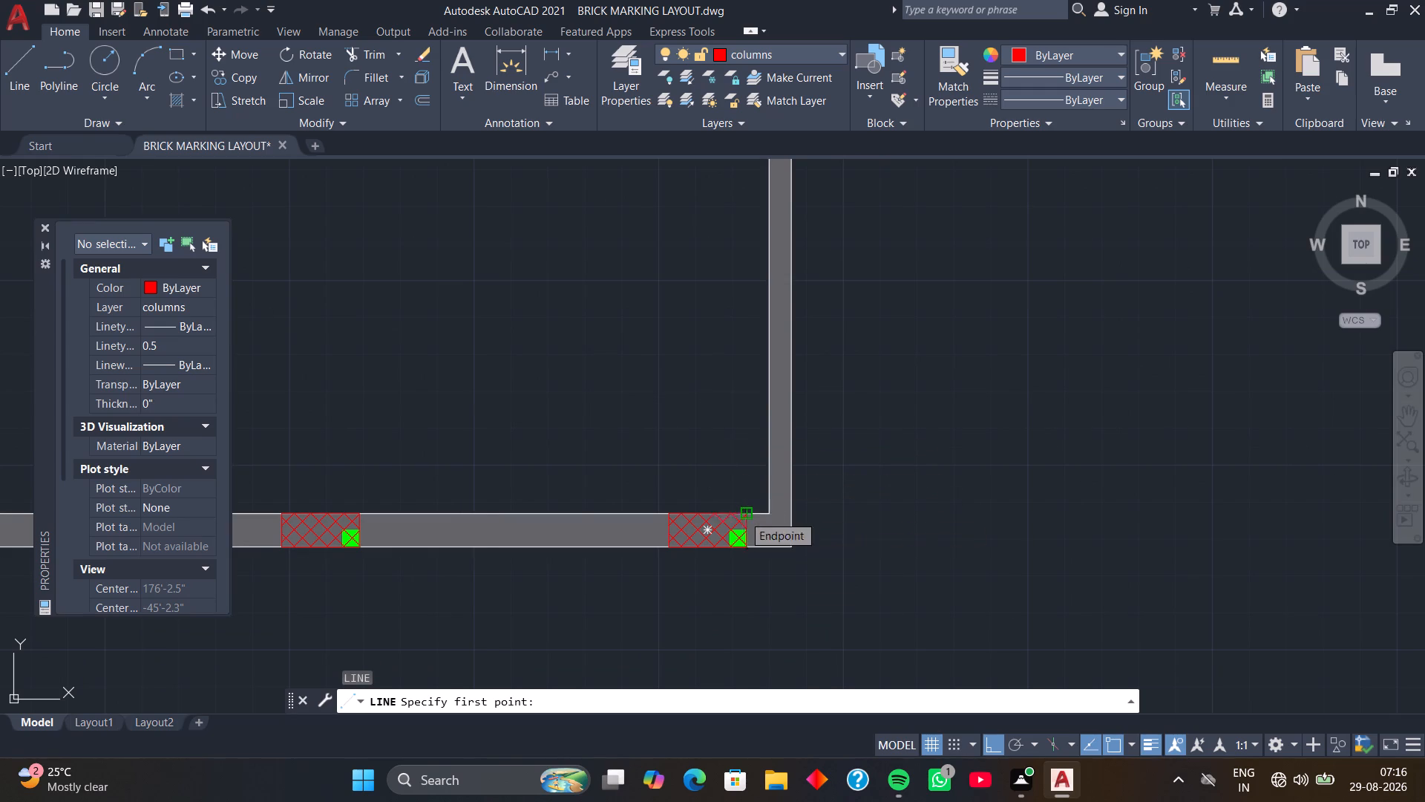
left_click(743, 515)
scroll(710, 284, "down", 2)
middle_click_drag(710, 274, 716, 633)
middle_click_drag(679, 255, 661, 607)
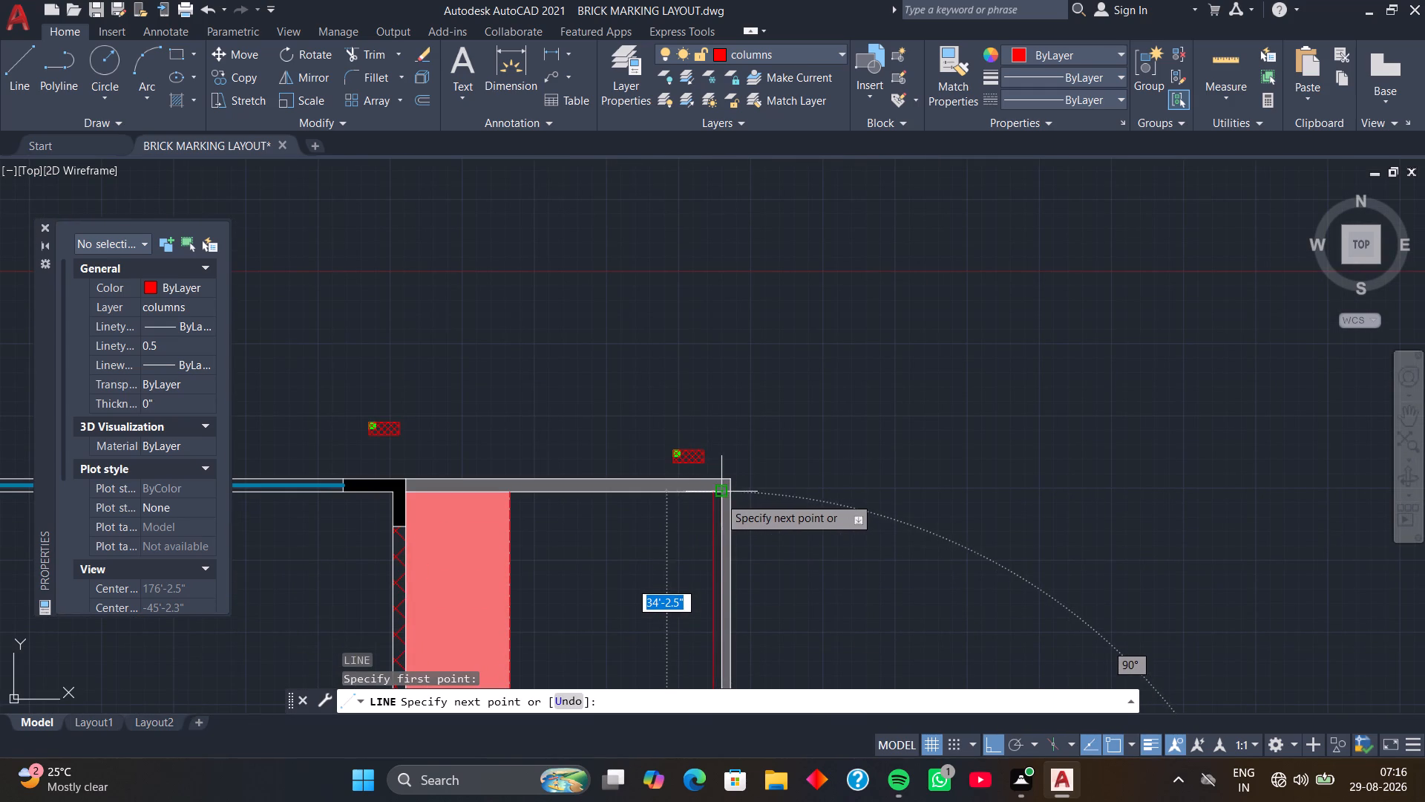
scroll(712, 497, "up", 3)
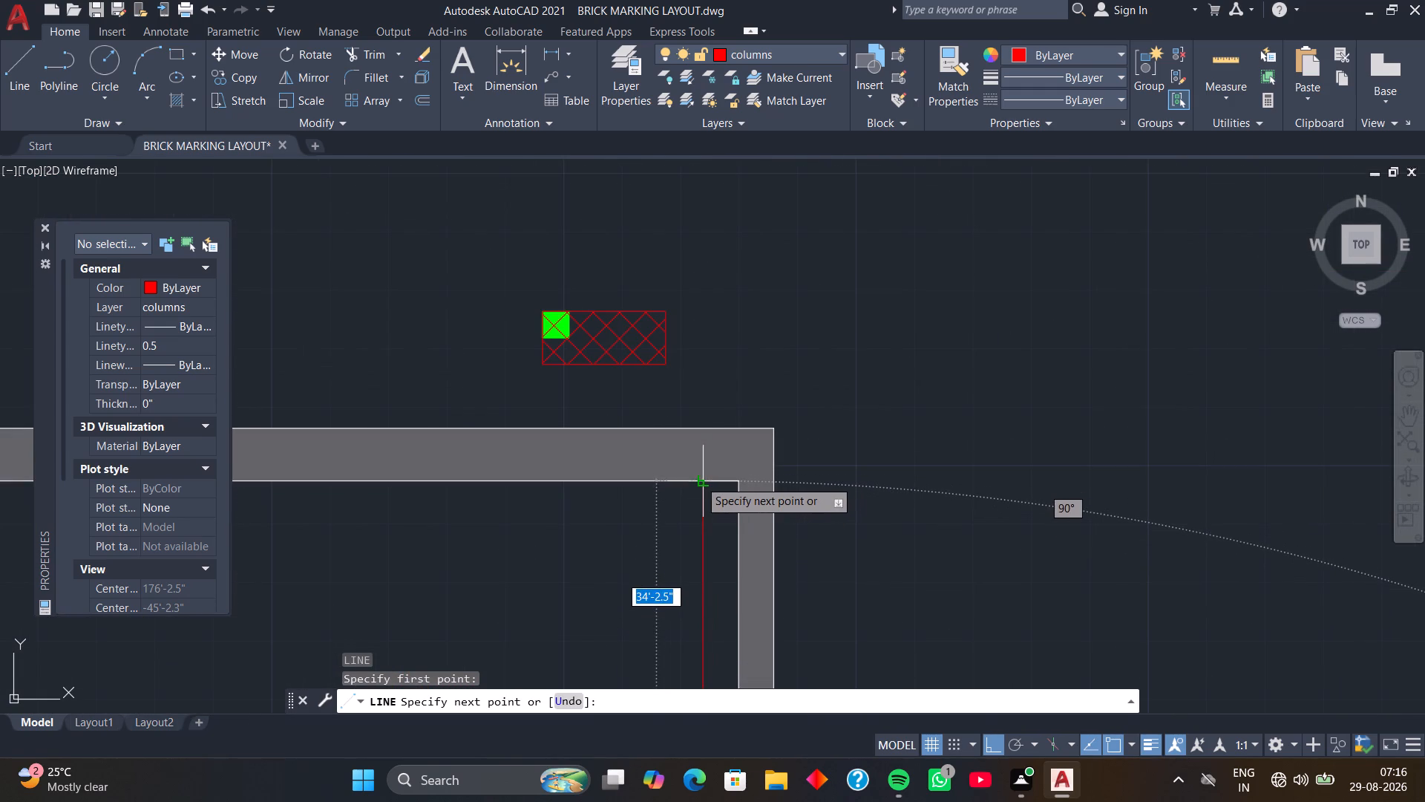
left_click(701, 480)
key("space")
Draw a horizontal guide line about 16'-8.9" long from the moved column's upper far corner to the vertical guide line.
key("space")
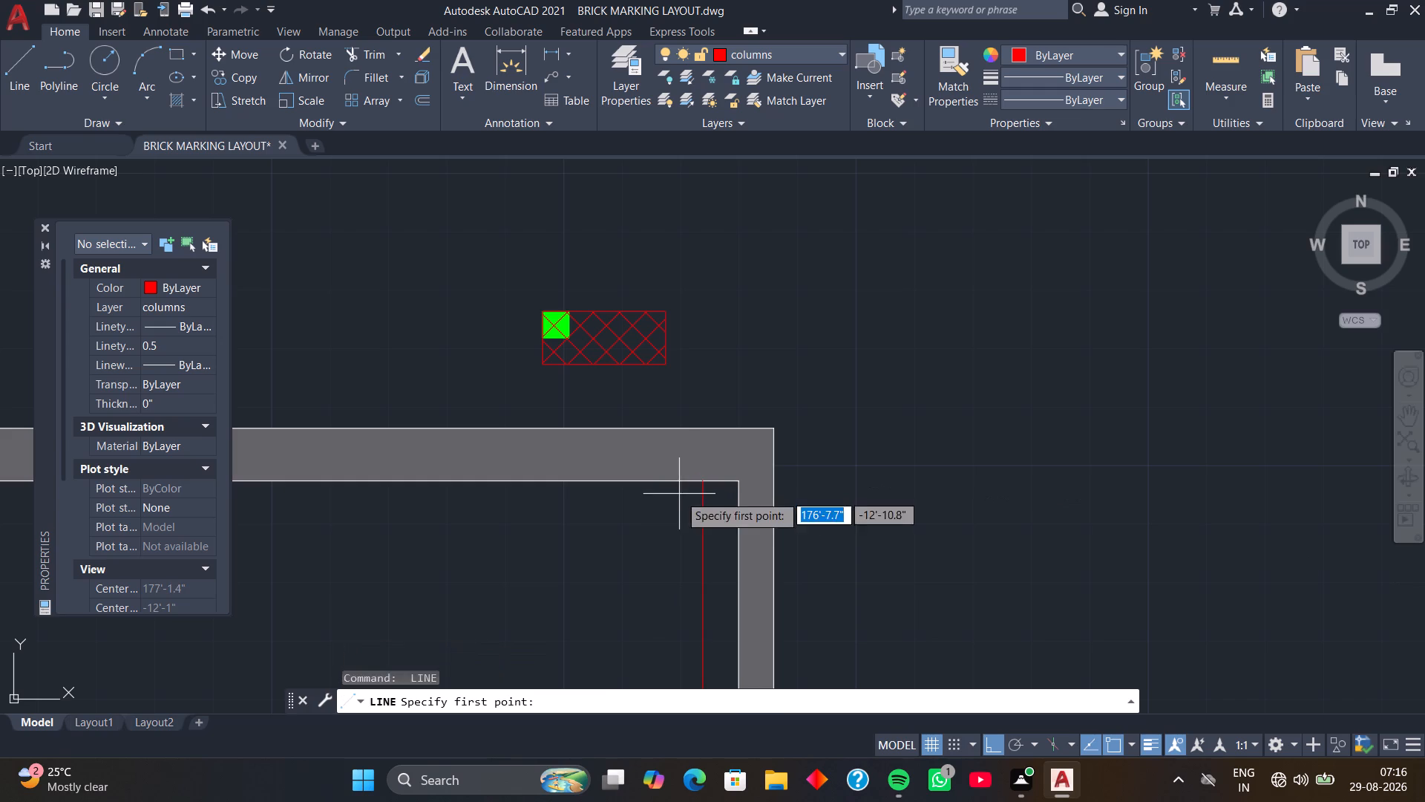
scroll(655, 515, "down", 3)
middle_click_drag(623, 552, 799, 359)
middle_click_drag(747, 492, 822, 431)
scroll(602, 505, "up", 4)
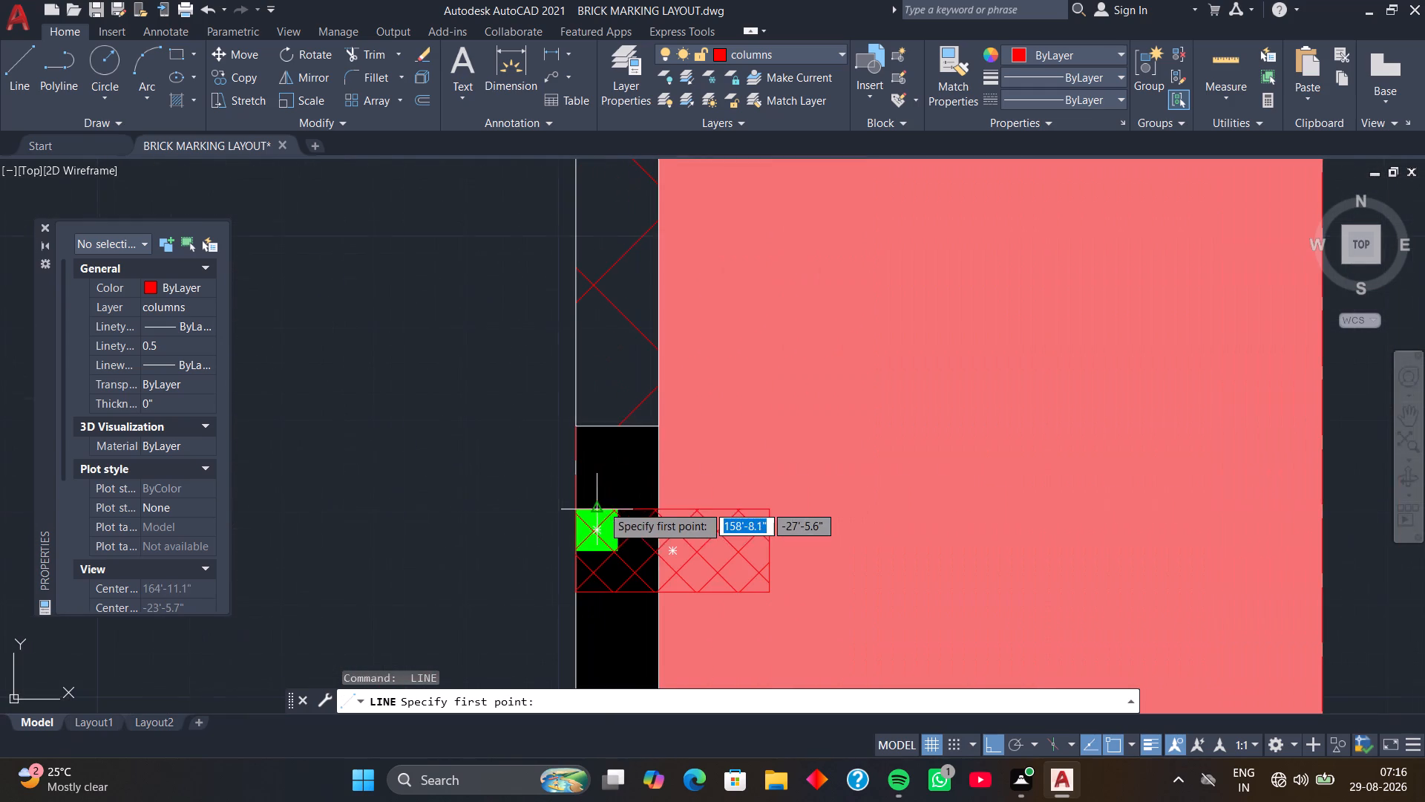
left_click(771, 509)
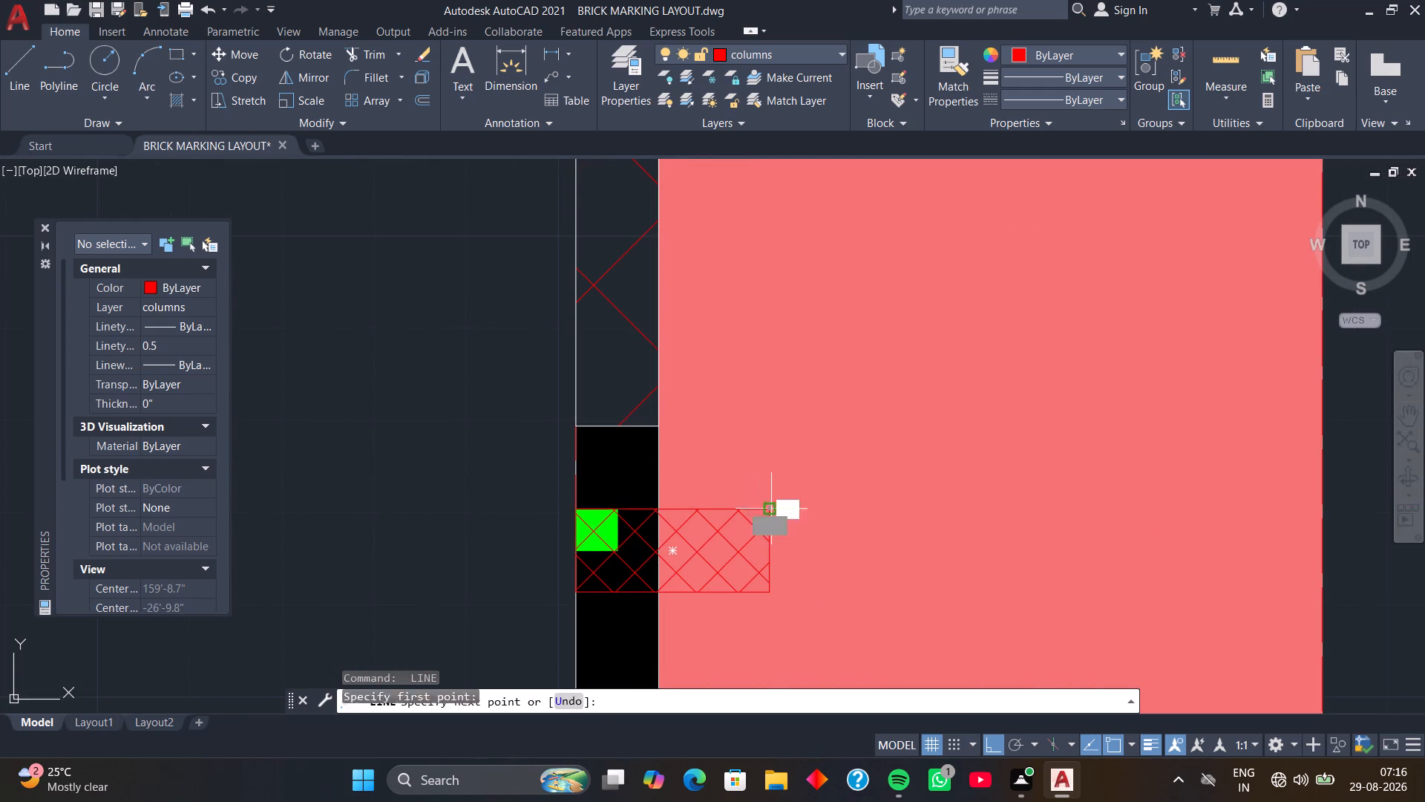
scroll(926, 506, "down", 3)
middle_click_drag(941, 505, 497, 486)
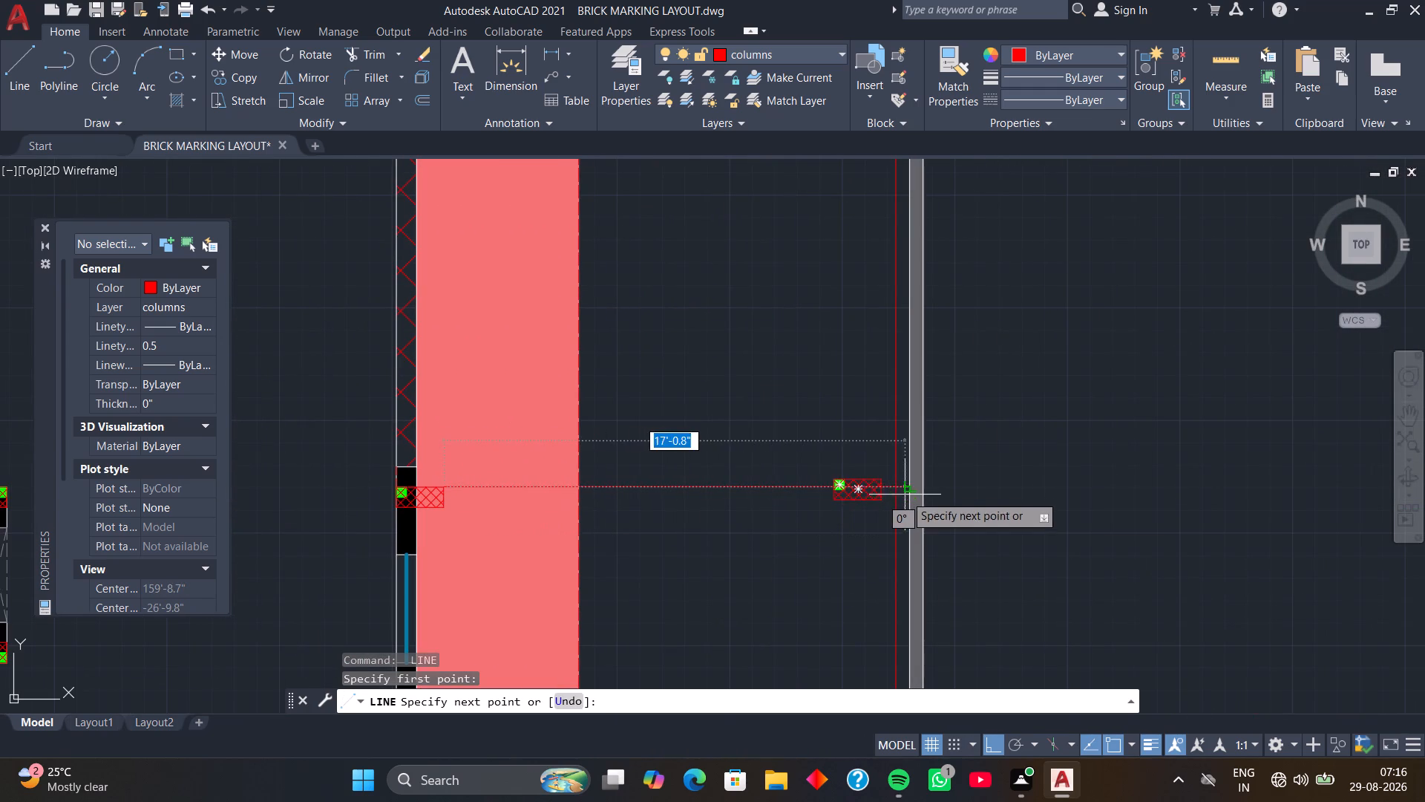
scroll(900, 488, "up", 5)
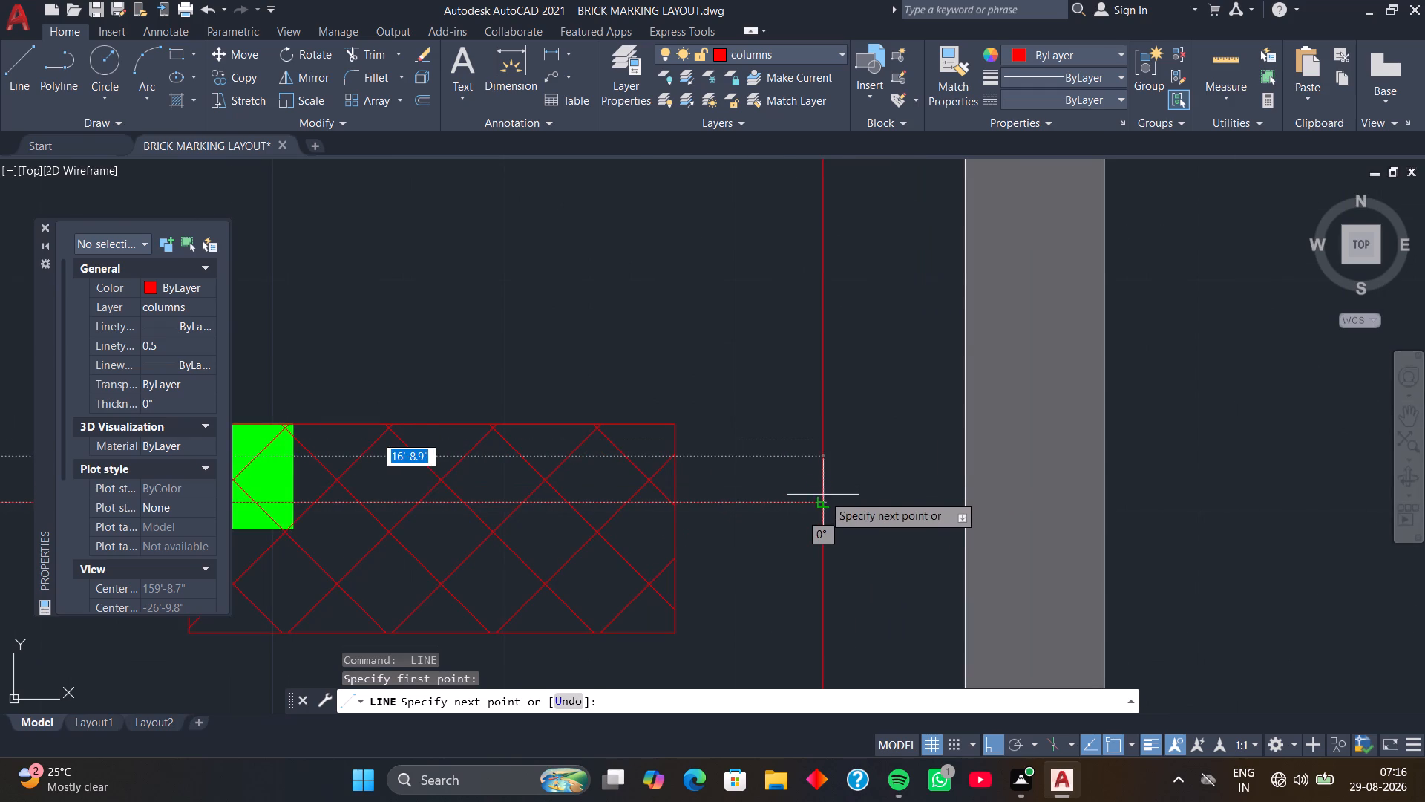
left_click(823, 501)
key("space")
Rotate the loose column near the guide lines' intersection by 180° about its green-marked corner.
scroll(741, 461, "down", 2)
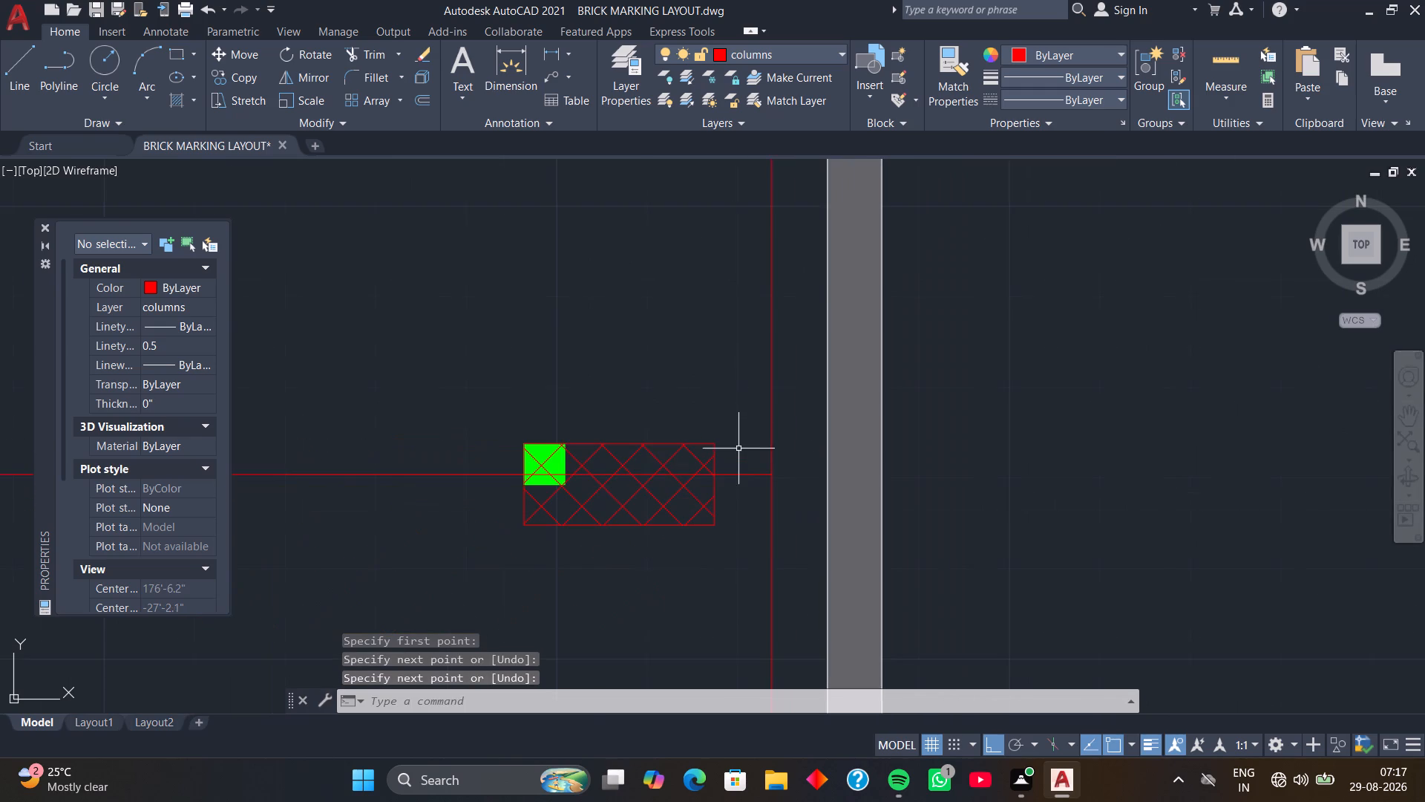
left_click(477, 400)
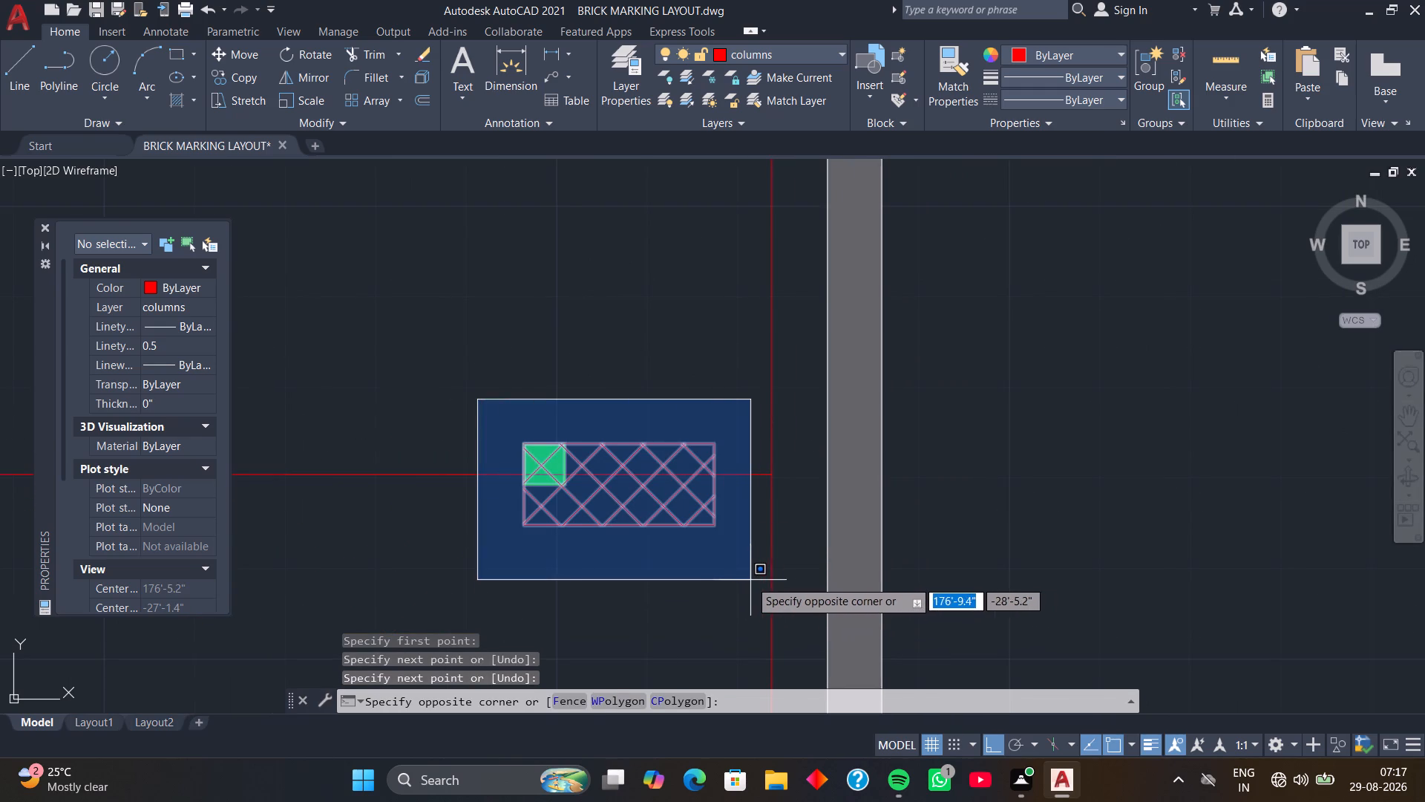
left_click(748, 579)
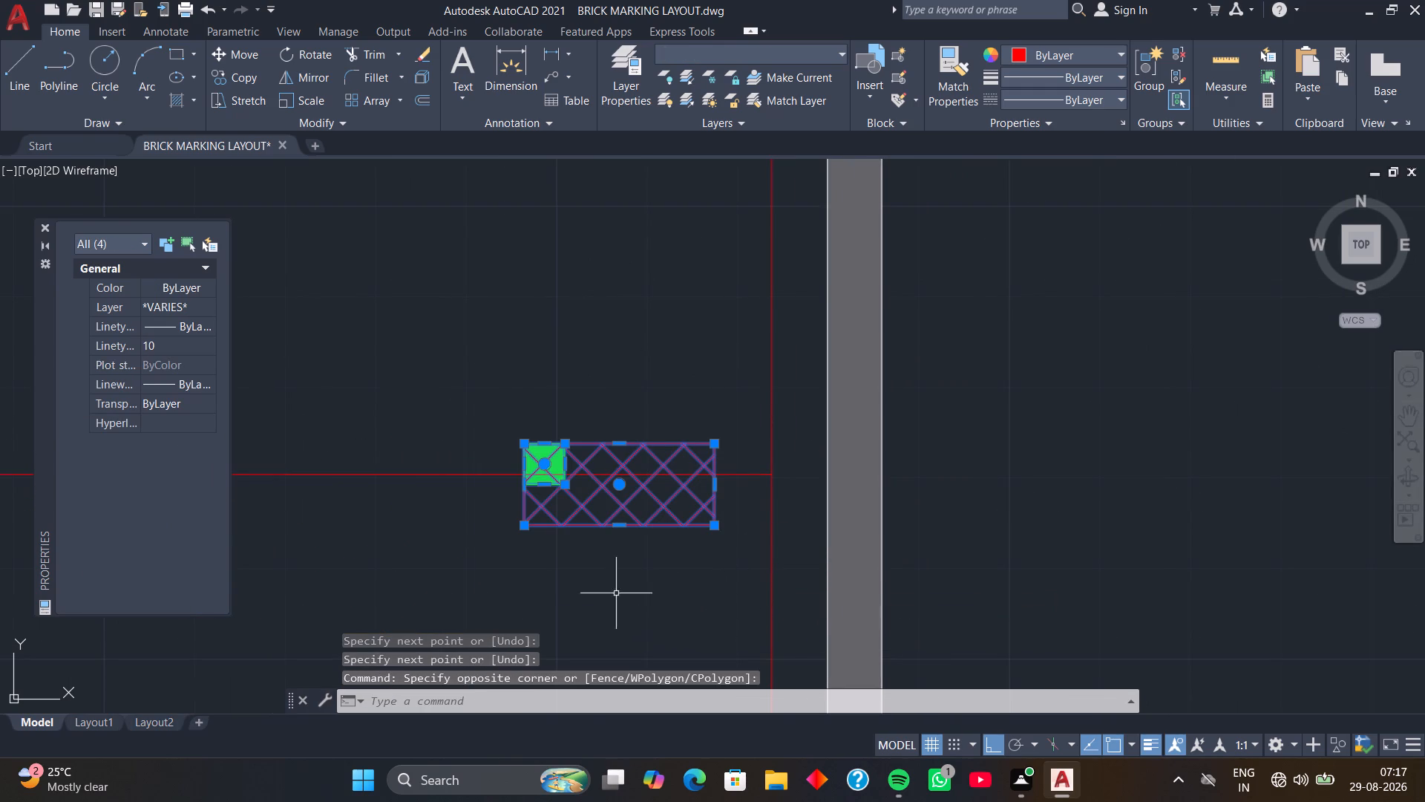
key("r")
type("O")
key("space")
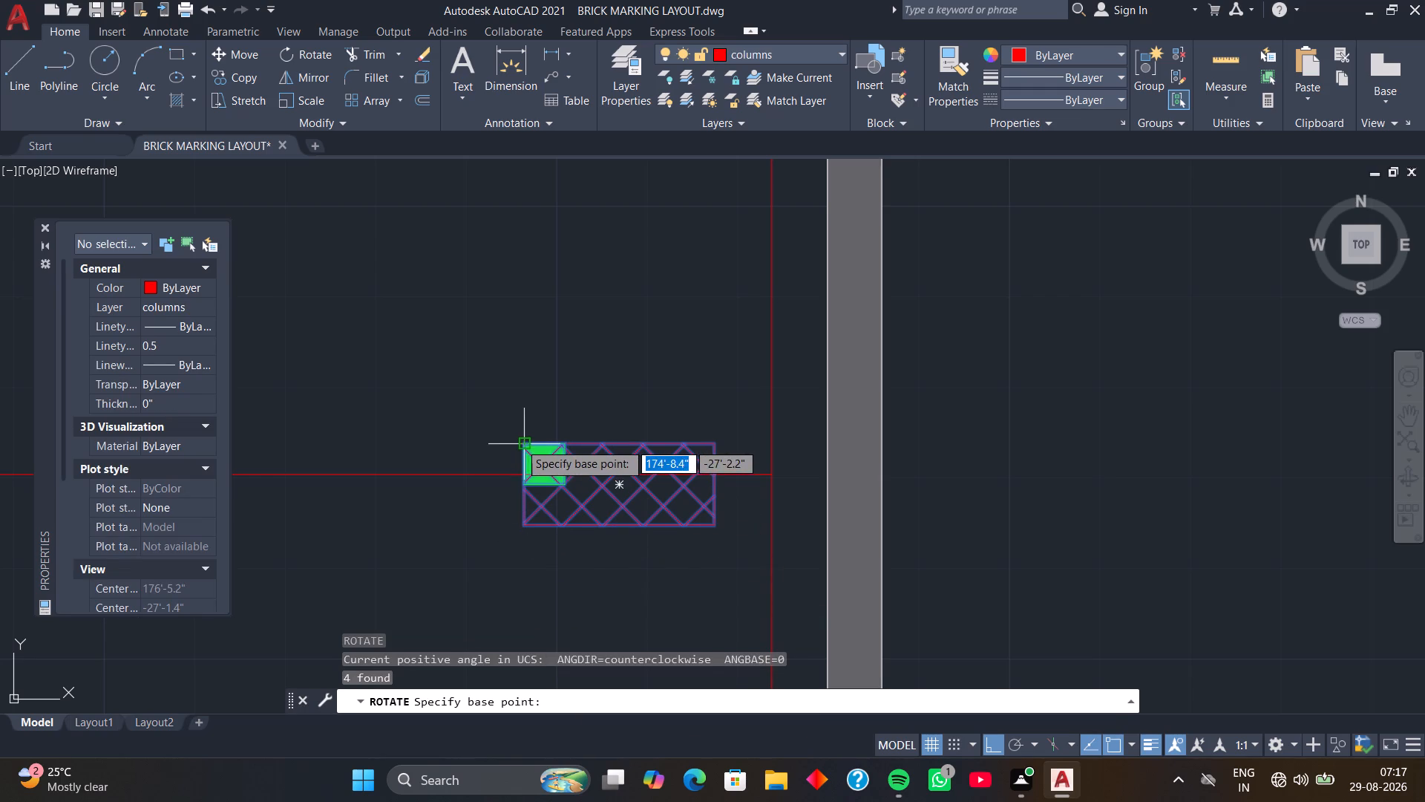
left_click(520, 443)
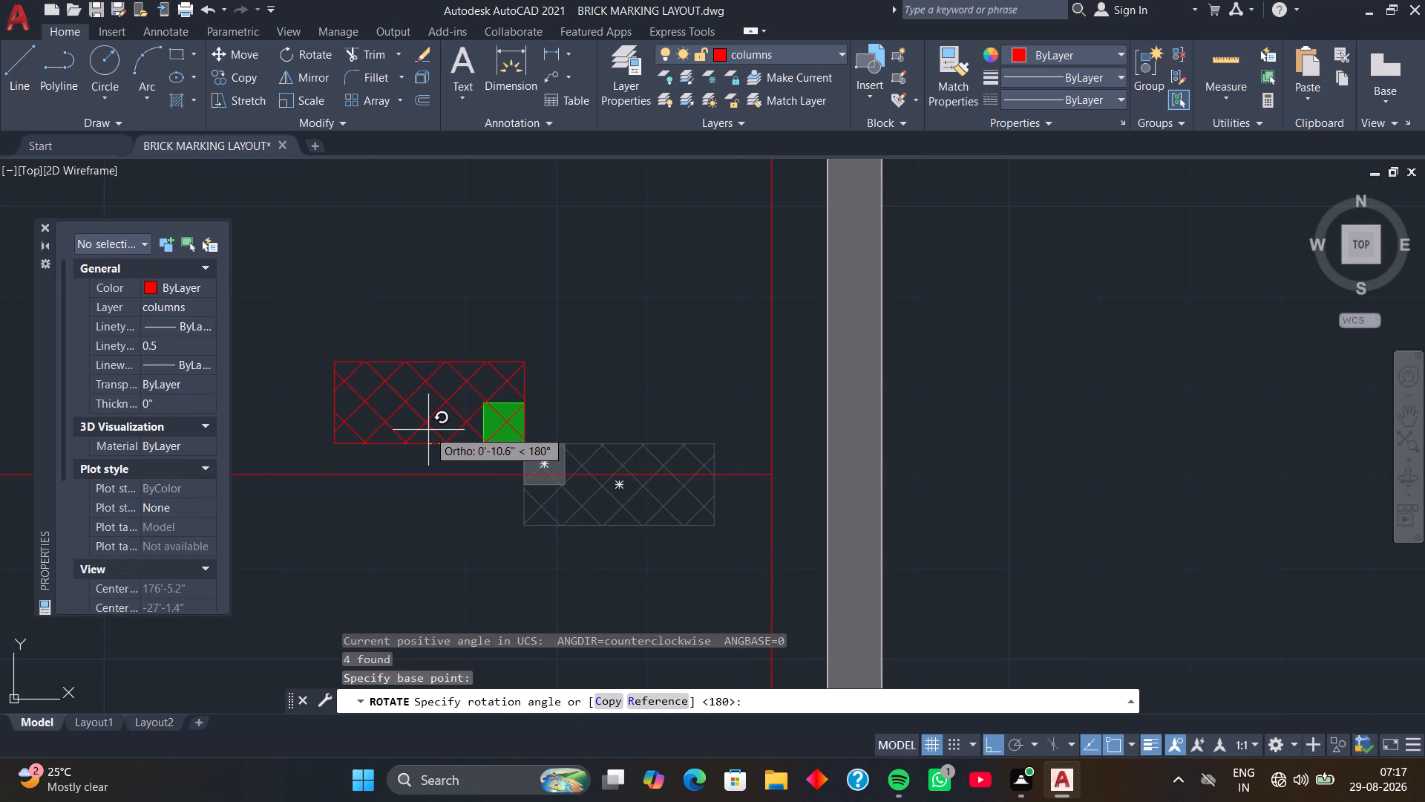
left_click(428, 430)
Mirror the rotated loose column near the guide lines' intersection across a horizontal axis just above it, erasing the original.
scroll(557, 359, "down", 1)
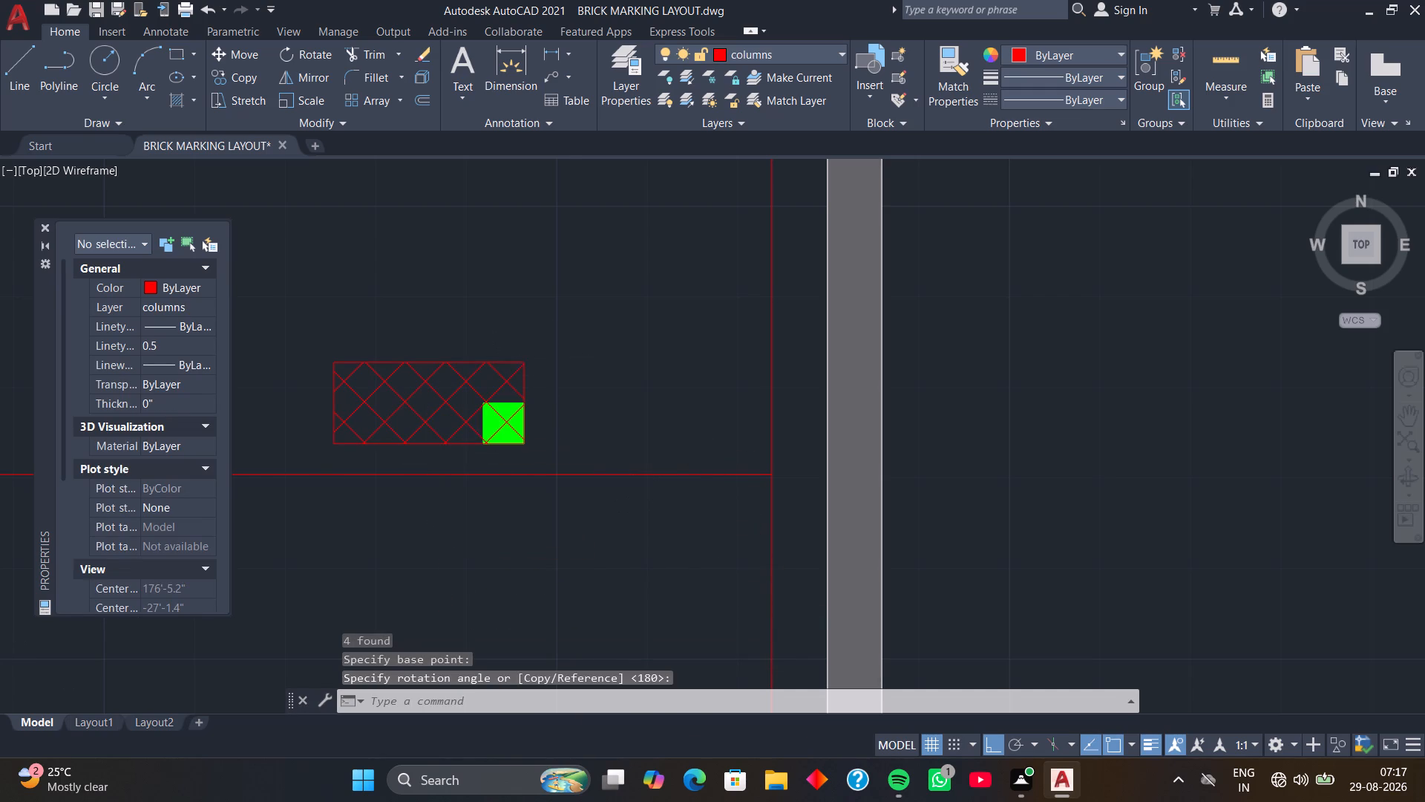
middle_click_drag(558, 358, 706, 378)
left_click_drag(523, 339, 524, 357)
left_click(726, 469)
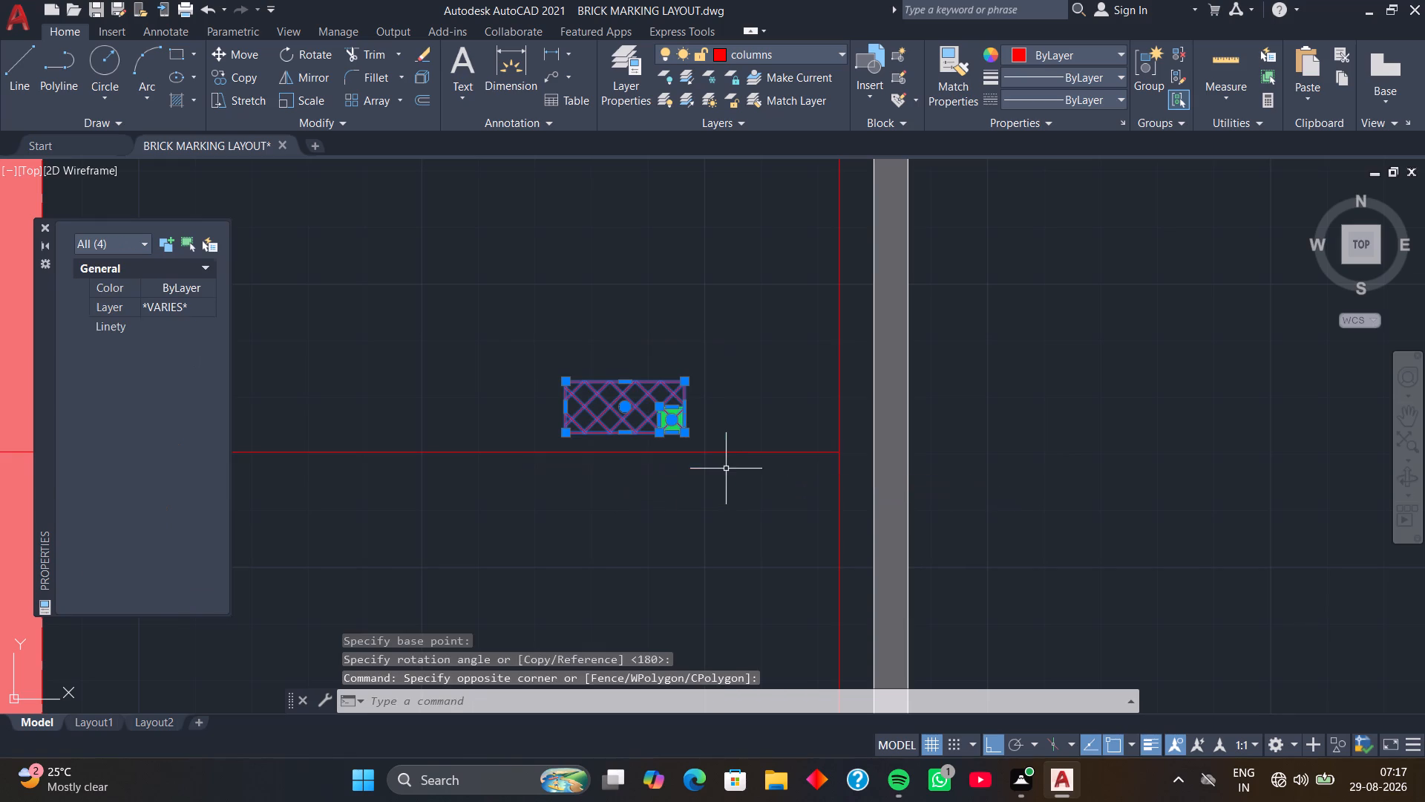
key("m")
key("i")
key("space")
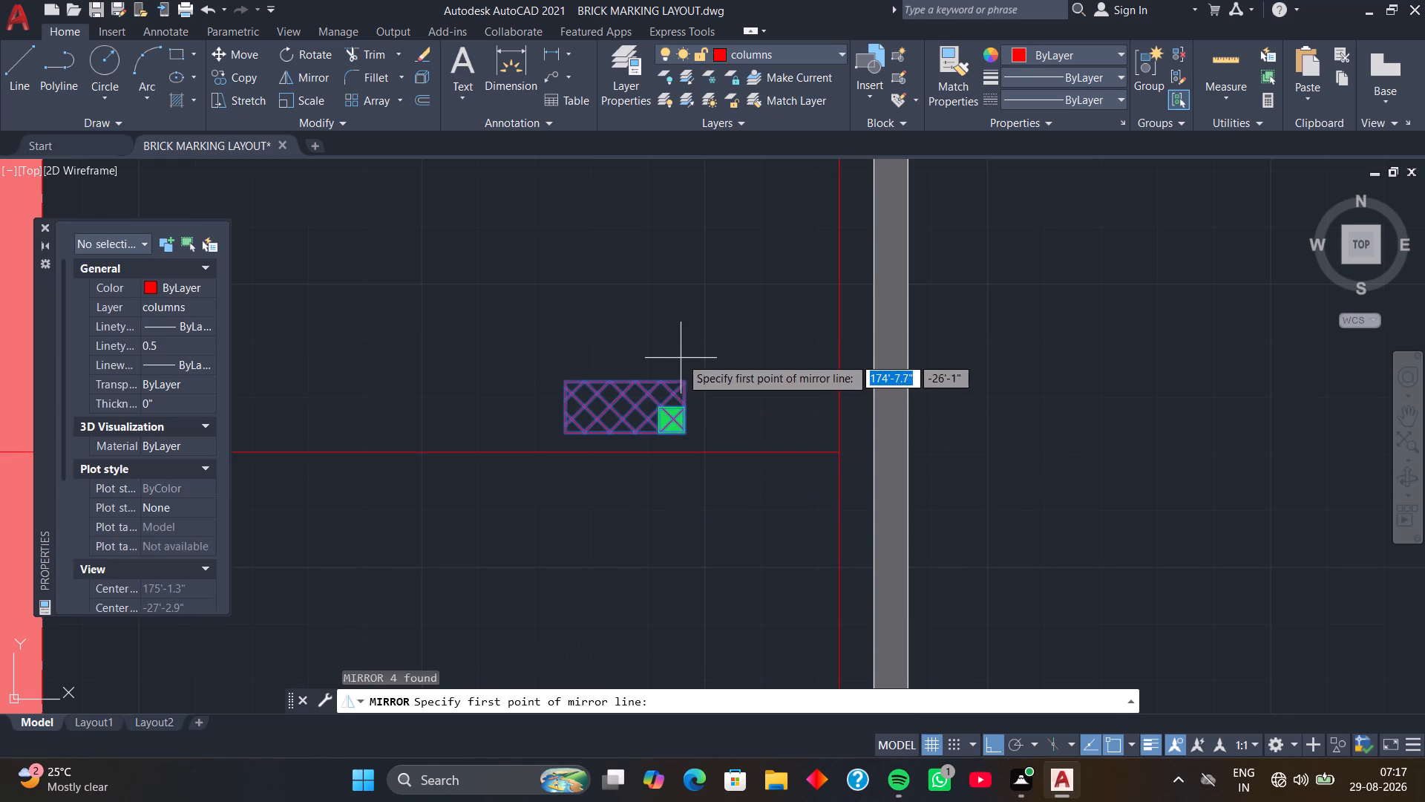
left_click(695, 347)
left_click(479, 356)
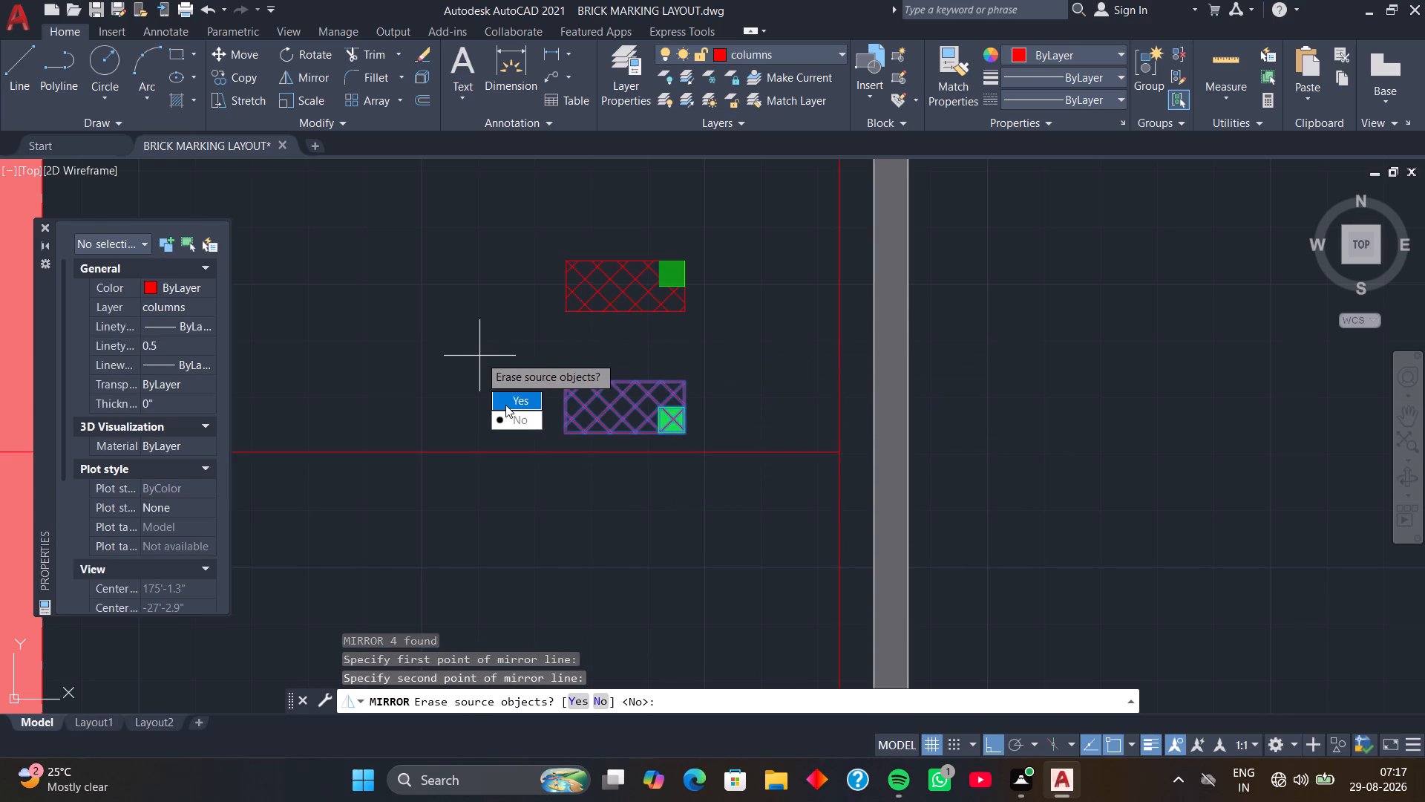
left_click_drag(505, 405, 479, 356)
Move the mirrored column by its green-marked outer corner to the intersection of the horizontal and vertical guide lines.
middle_click_drag(509, 295, 517, 348)
left_click_drag(517, 293, 542, 331)
left_click(718, 414)
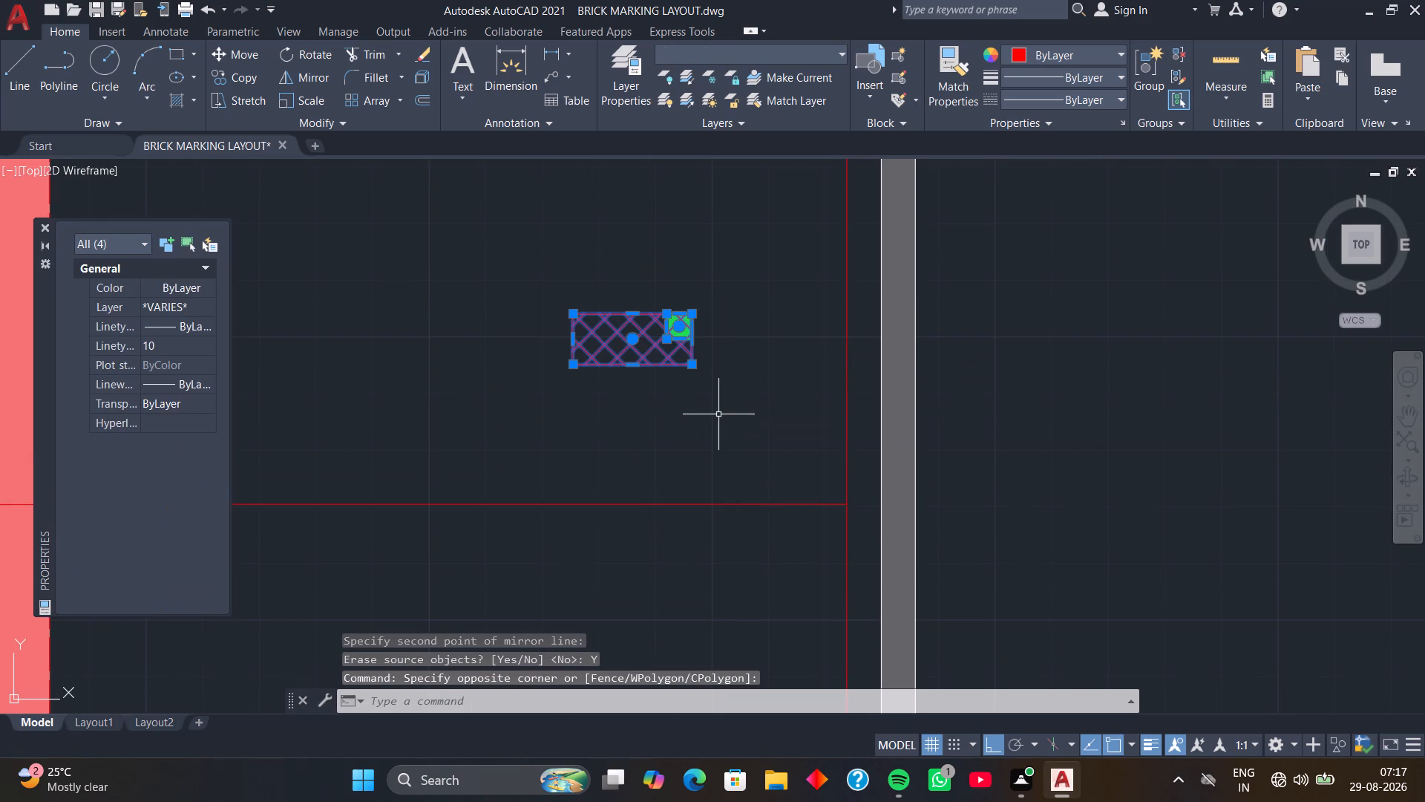
type("M")
key("space")
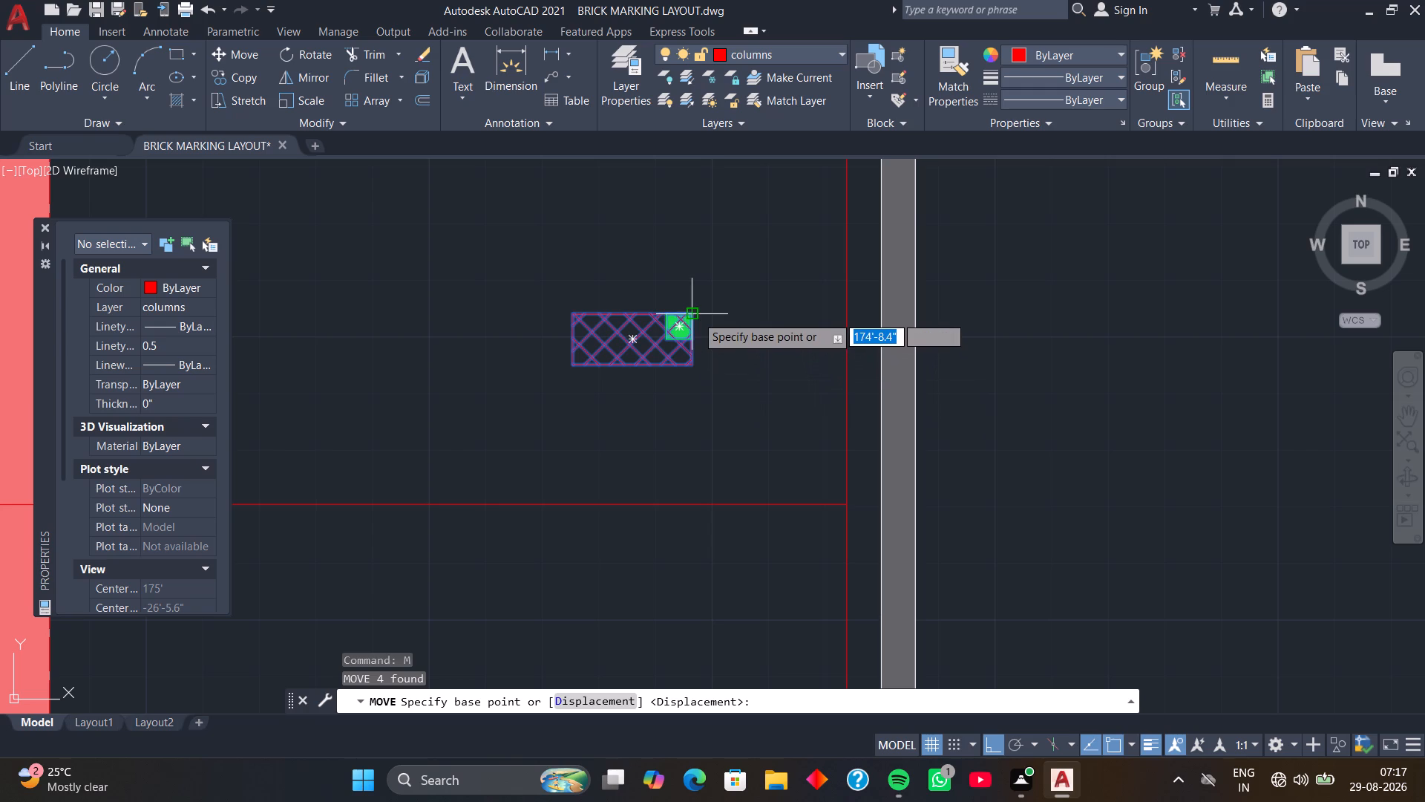
left_click(696, 316)
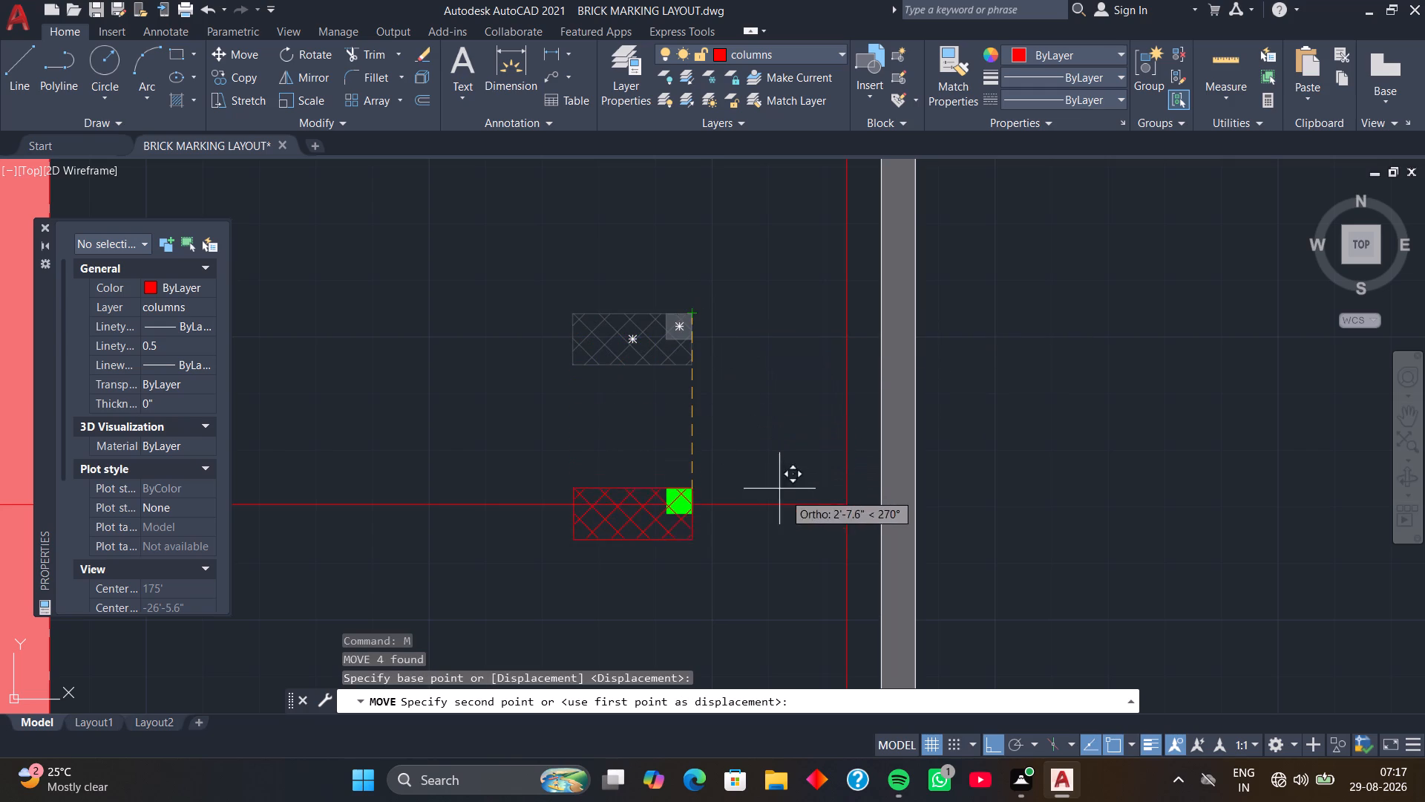
left_click(846, 503)
Mirror the loose column above the upper grey wall's far end across a vertical axis beside its green-marked end, erasing the original.
scroll(708, 416, "down", 2)
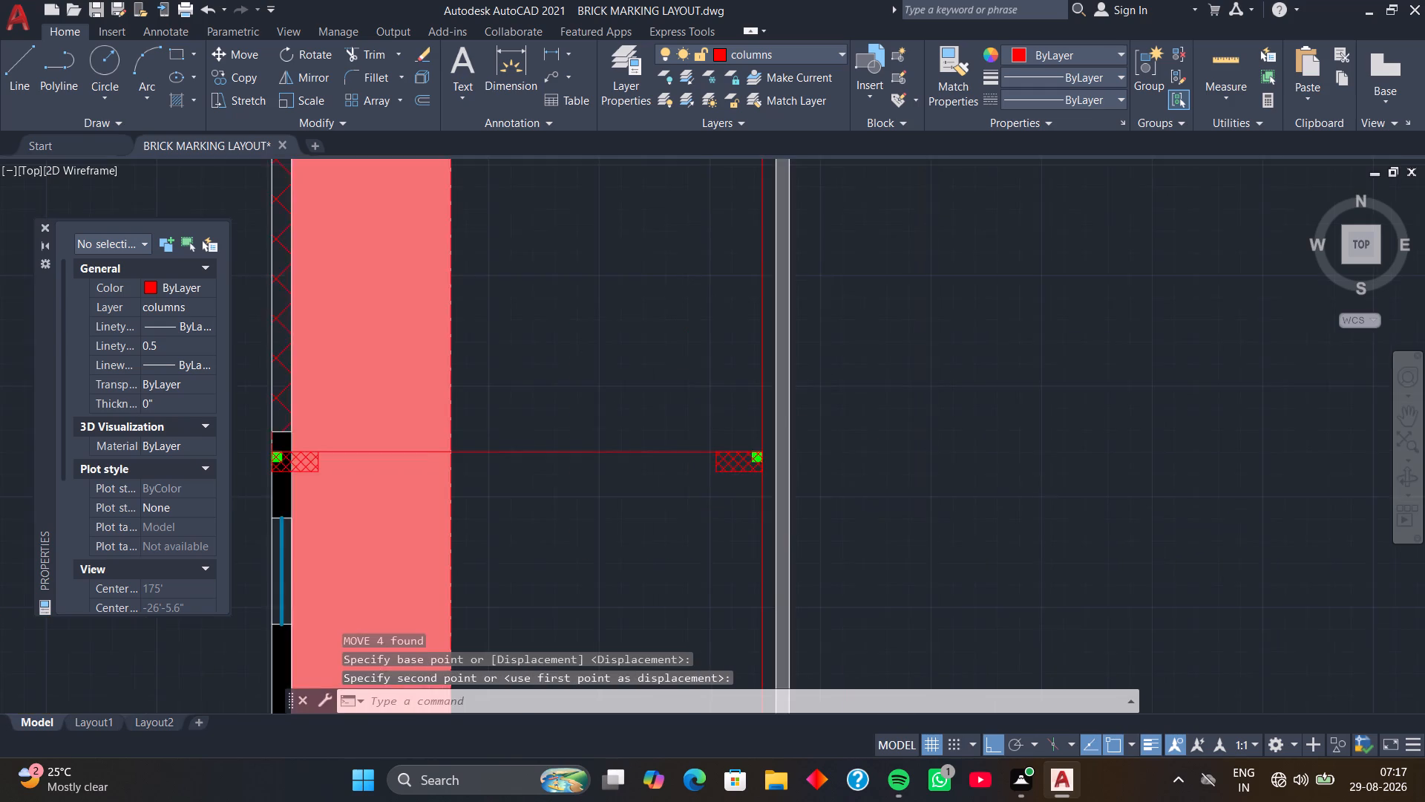
scroll(708, 416, "down", 1)
middle_click_drag(694, 362, 726, 550)
middle_click_drag(727, 457, 738, 525)
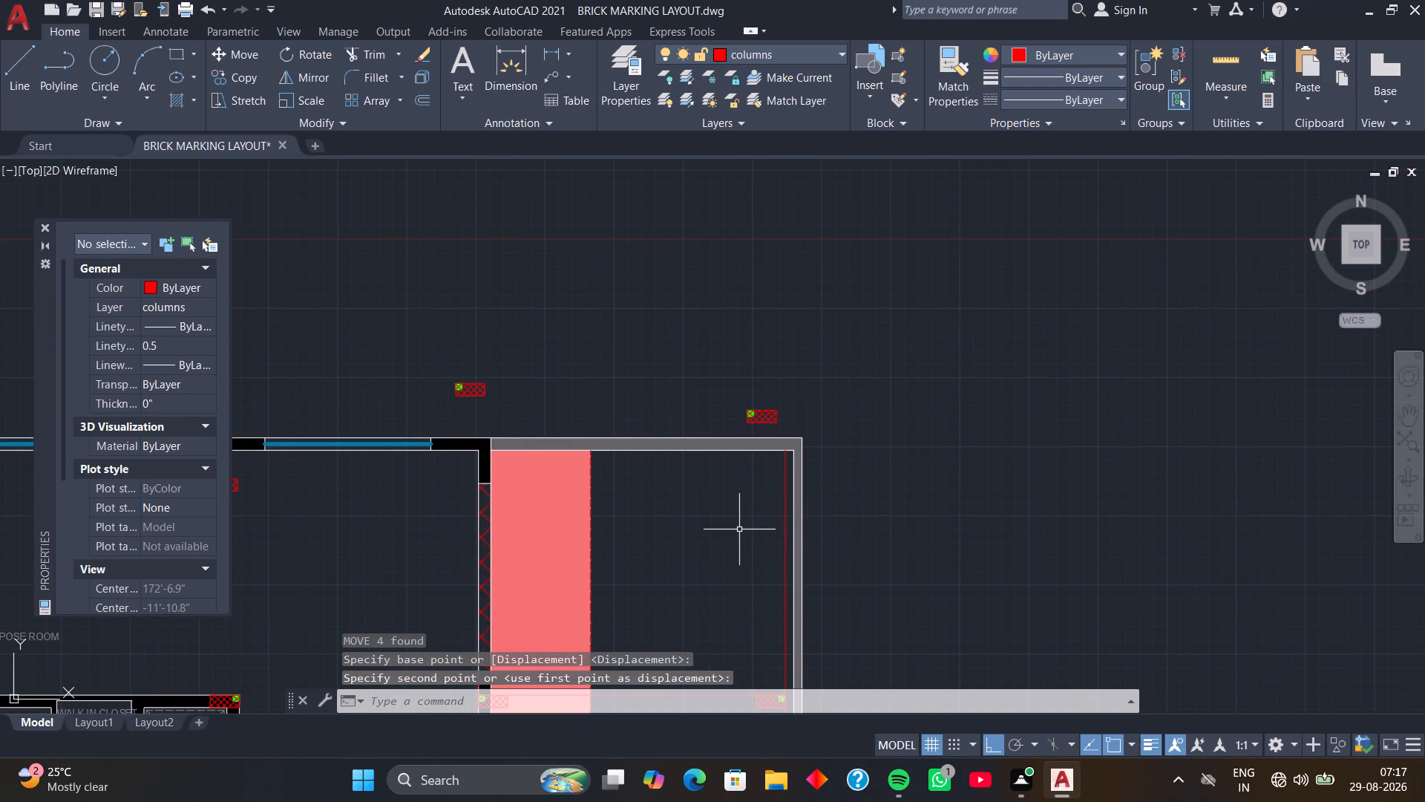
scroll(720, 420, "up", 3)
left_click_drag(784, 351, 784, 357)
left_click(977, 460)
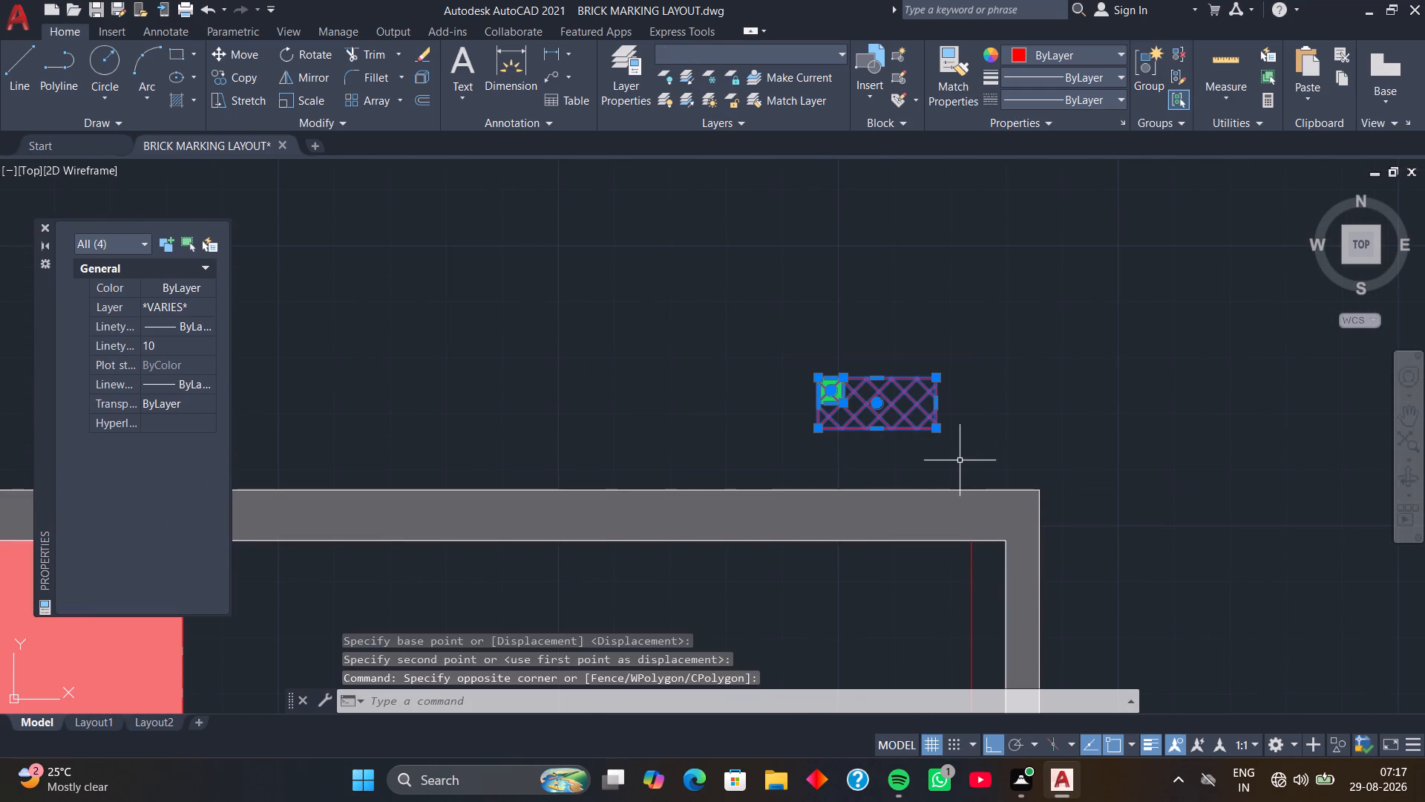
key("m")
key("i")
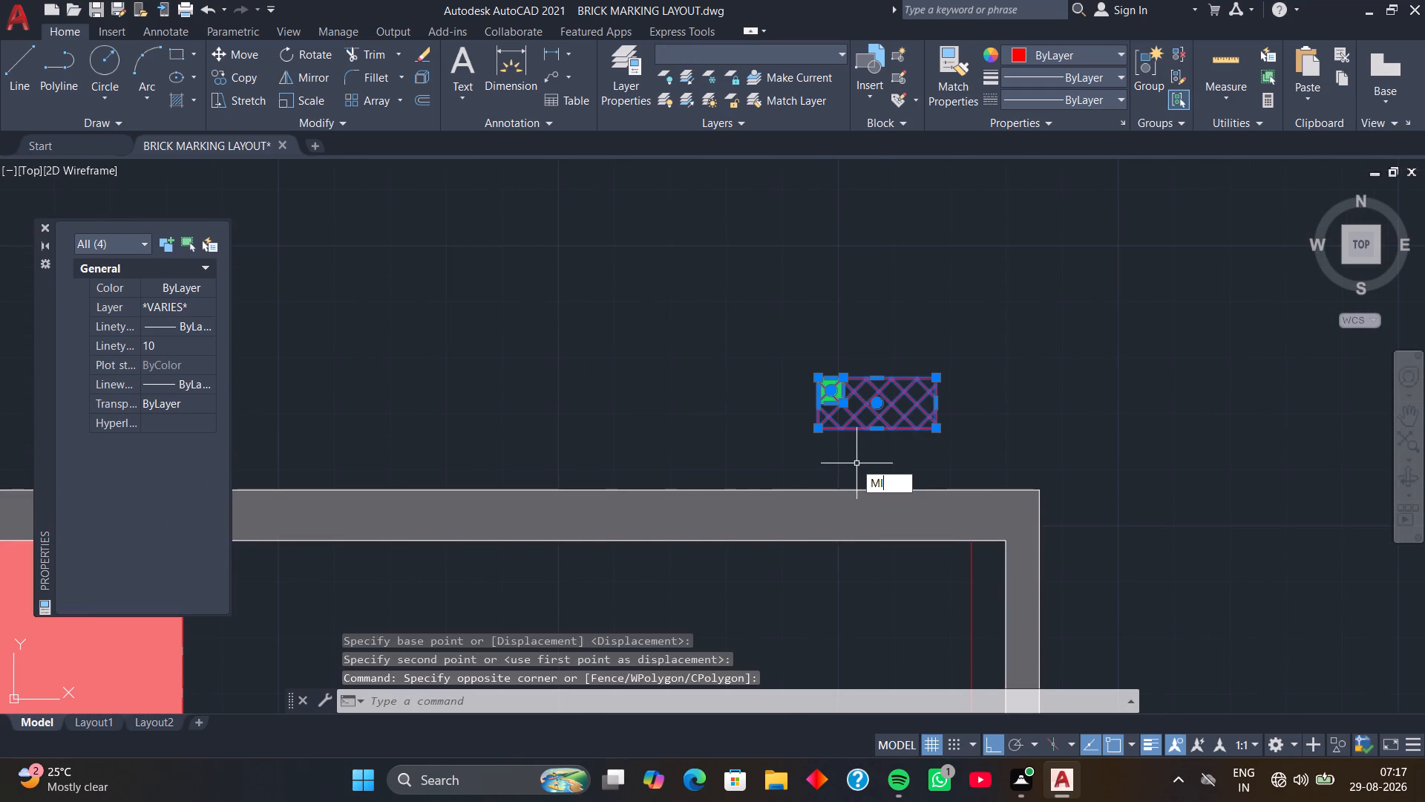
key("space")
left_click(778, 454)
left_click(764, 328)
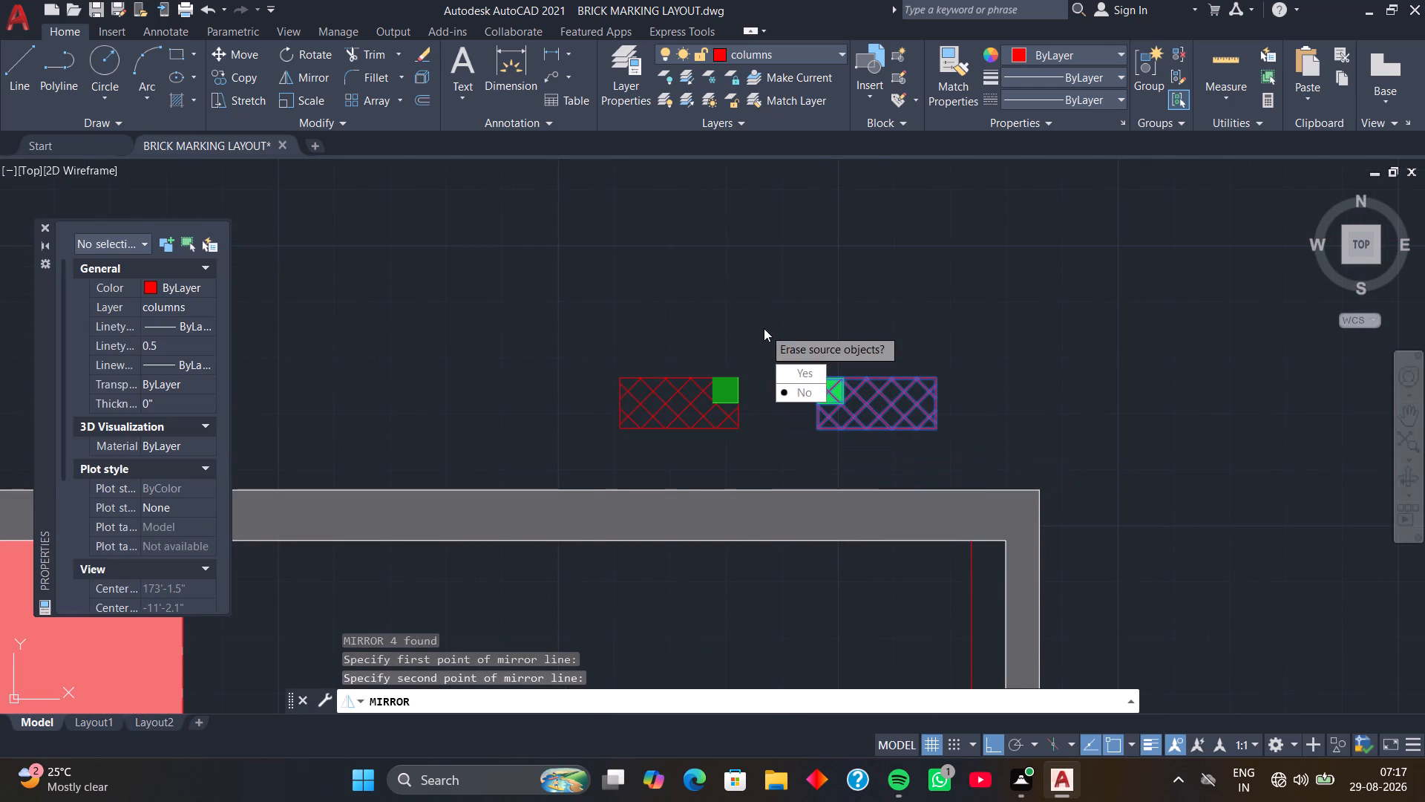
left_click_drag(804, 376, 764, 328)
Move the mirrored column by its lower corner below the green mark to the vertical guide line's end on the upper grey wall's inner face.
left_click(571, 355)
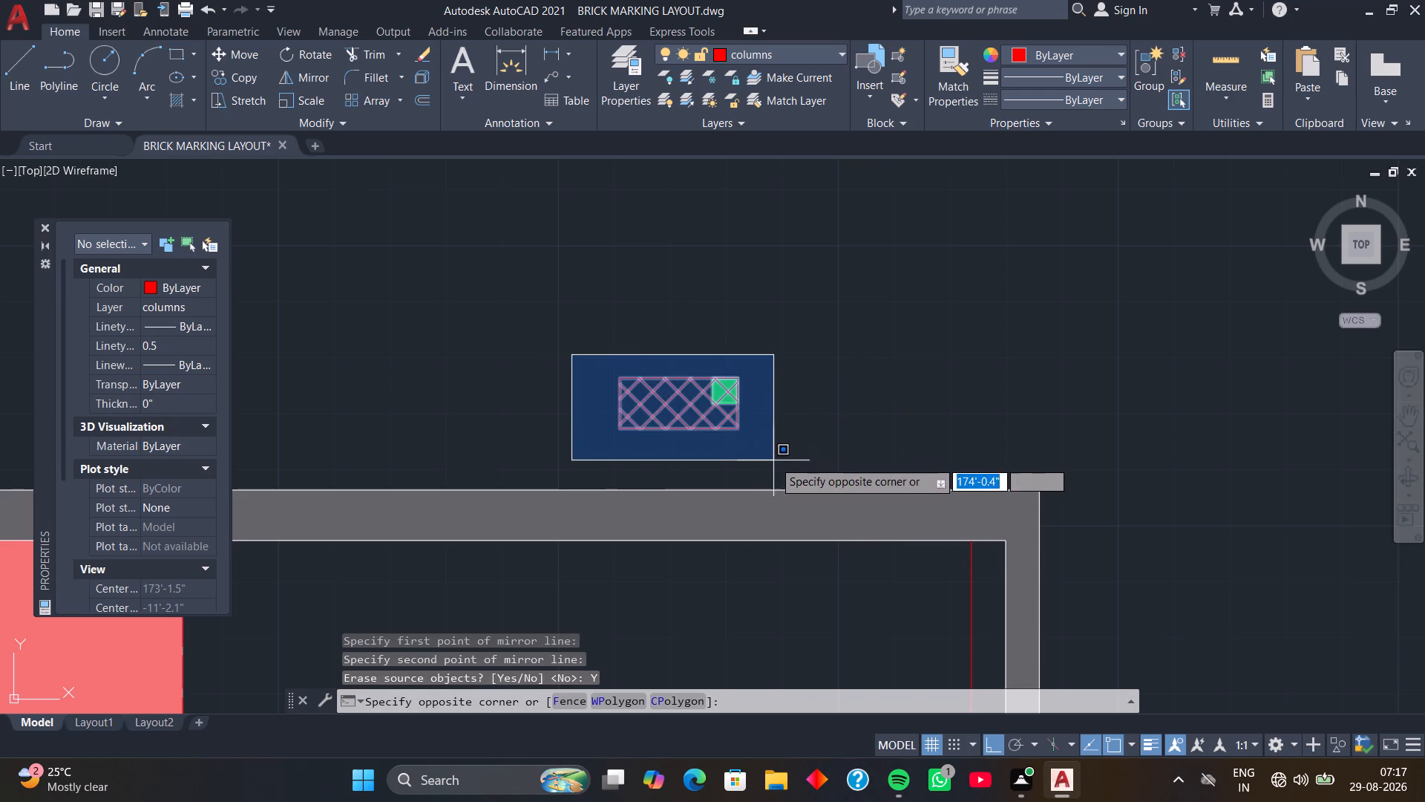
left_click(776, 460)
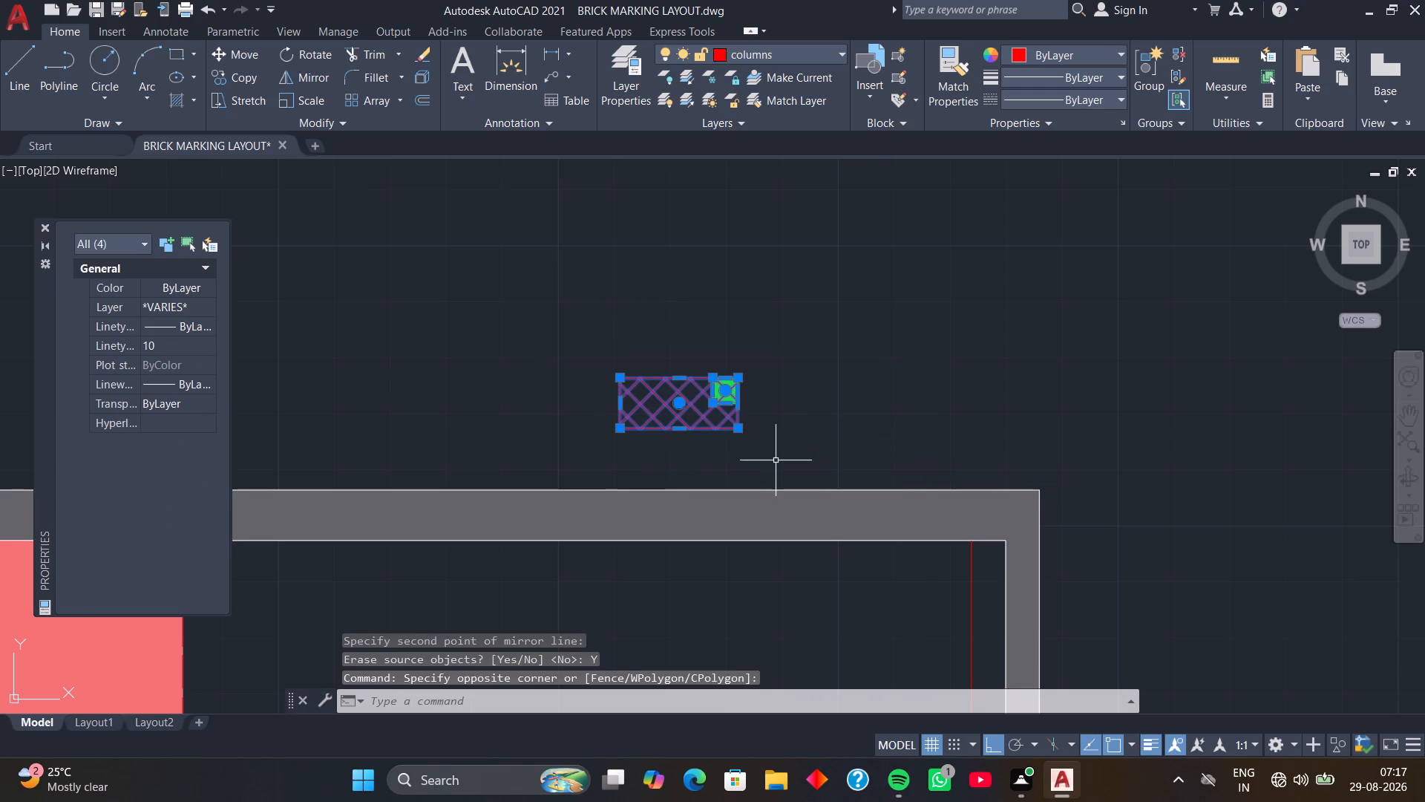
type("M")
key("space")
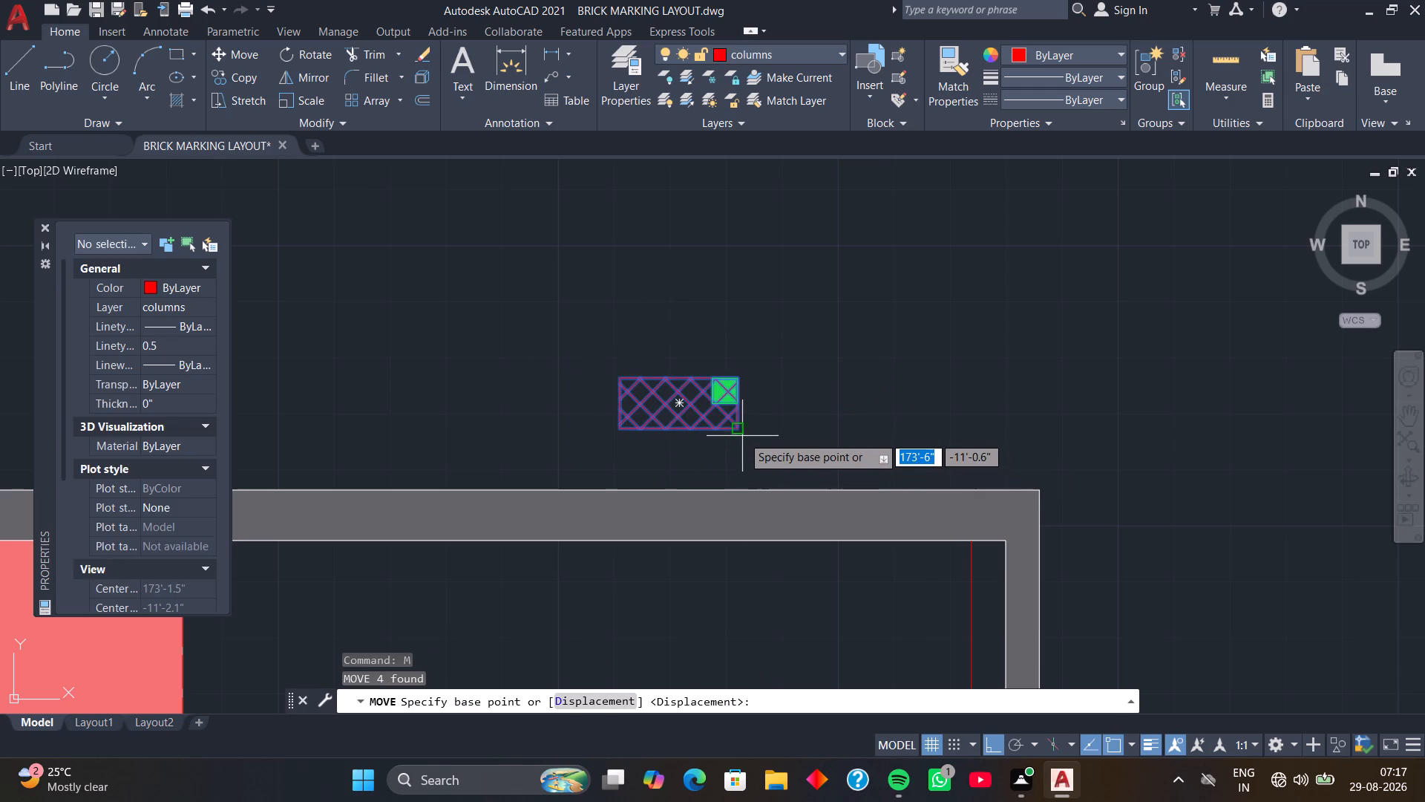
left_click(740, 430)
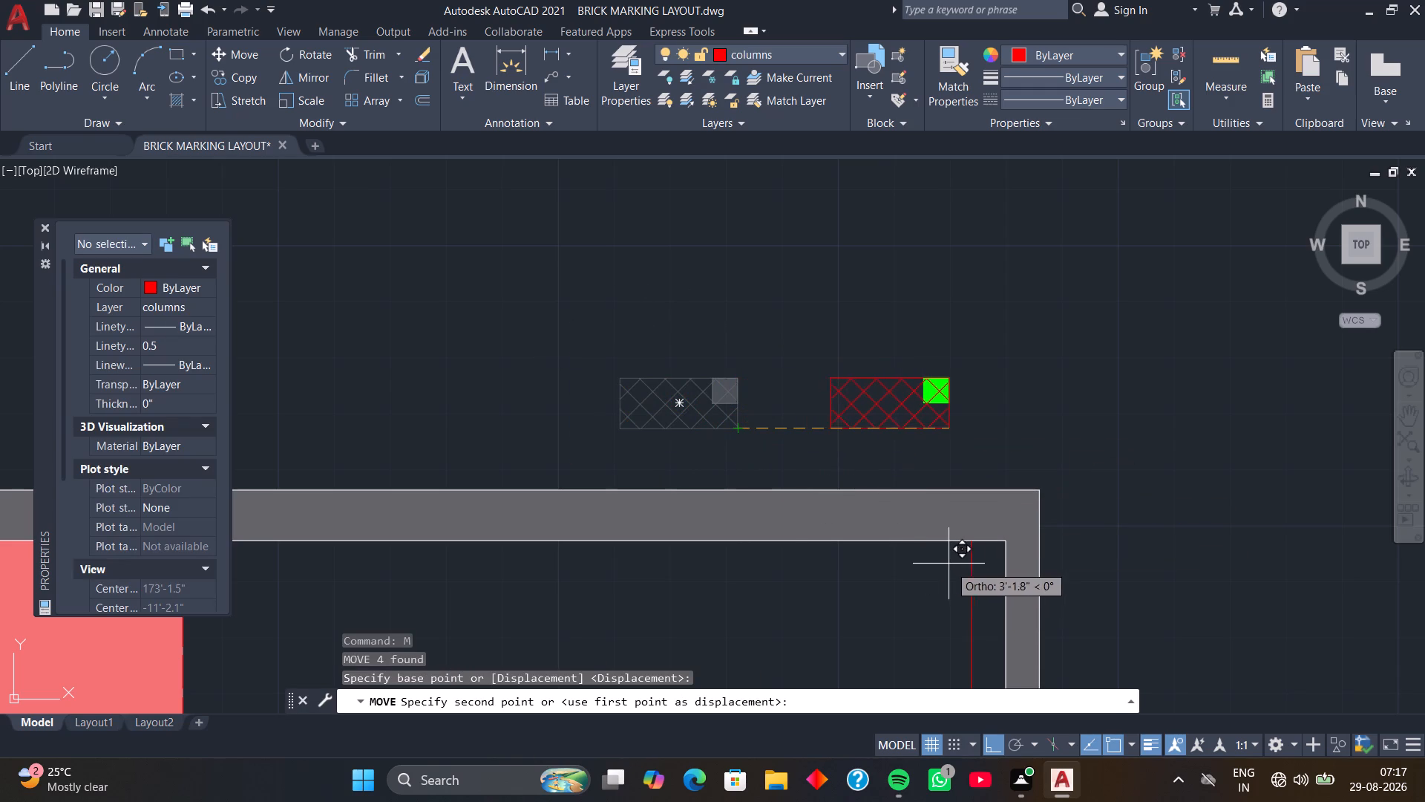
scroll(960, 541, "up", 2)
left_click(984, 539)
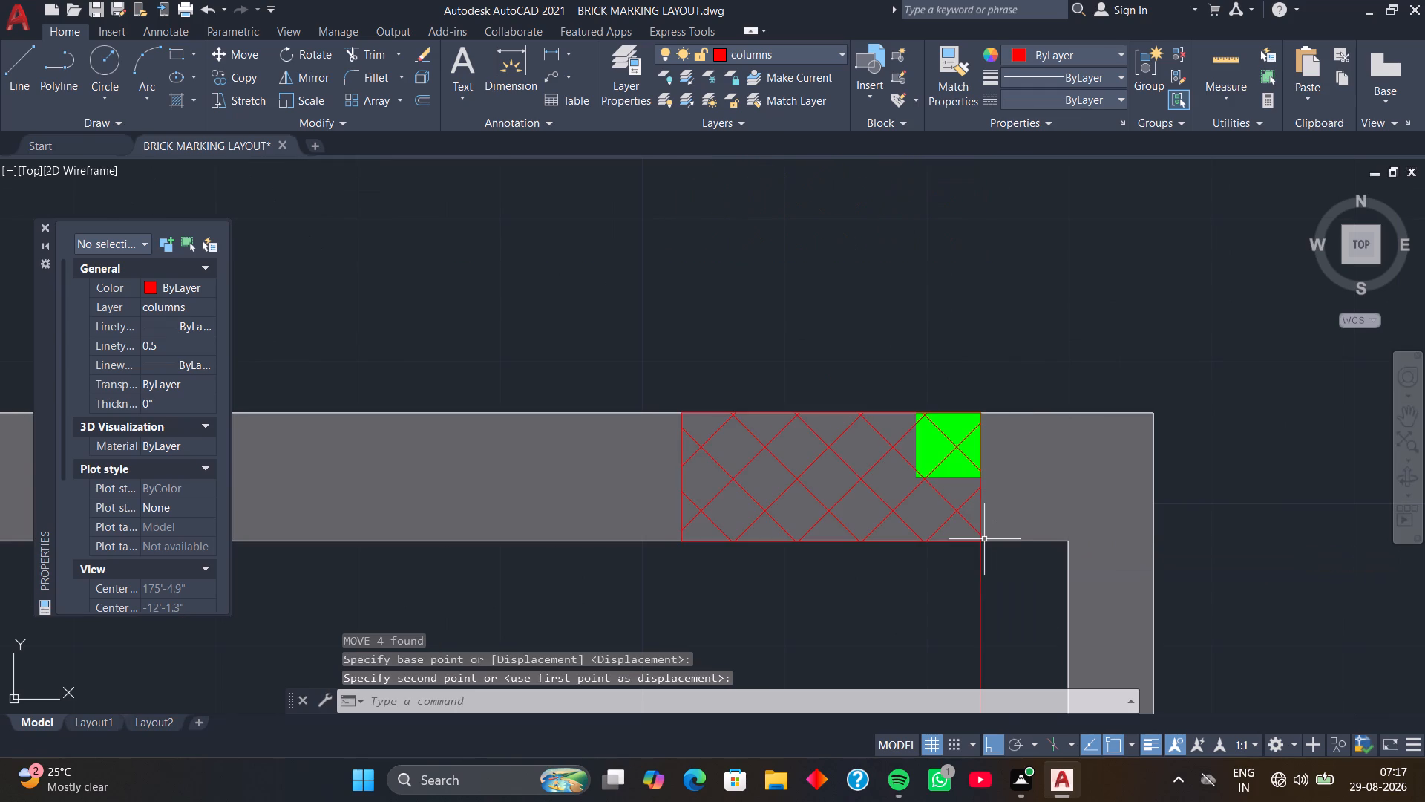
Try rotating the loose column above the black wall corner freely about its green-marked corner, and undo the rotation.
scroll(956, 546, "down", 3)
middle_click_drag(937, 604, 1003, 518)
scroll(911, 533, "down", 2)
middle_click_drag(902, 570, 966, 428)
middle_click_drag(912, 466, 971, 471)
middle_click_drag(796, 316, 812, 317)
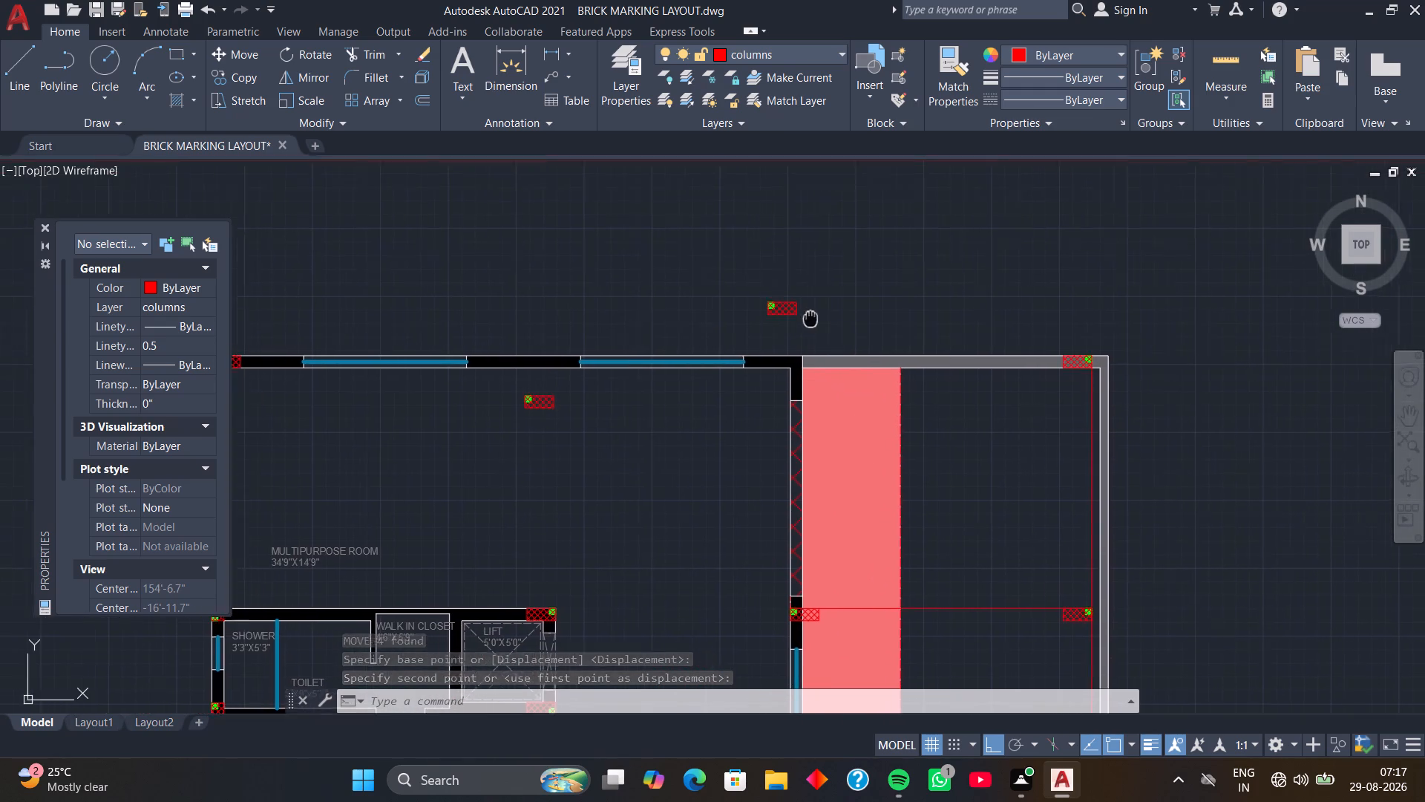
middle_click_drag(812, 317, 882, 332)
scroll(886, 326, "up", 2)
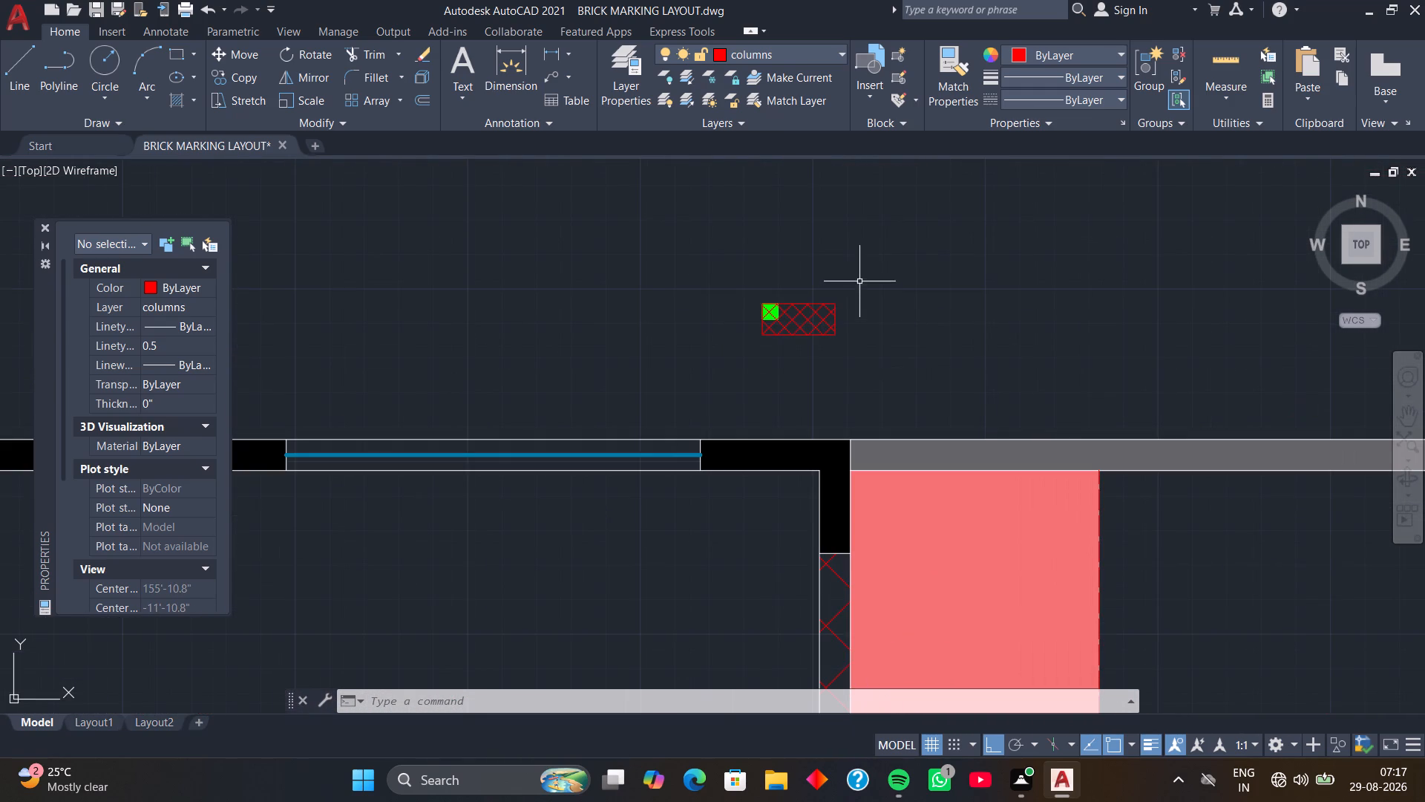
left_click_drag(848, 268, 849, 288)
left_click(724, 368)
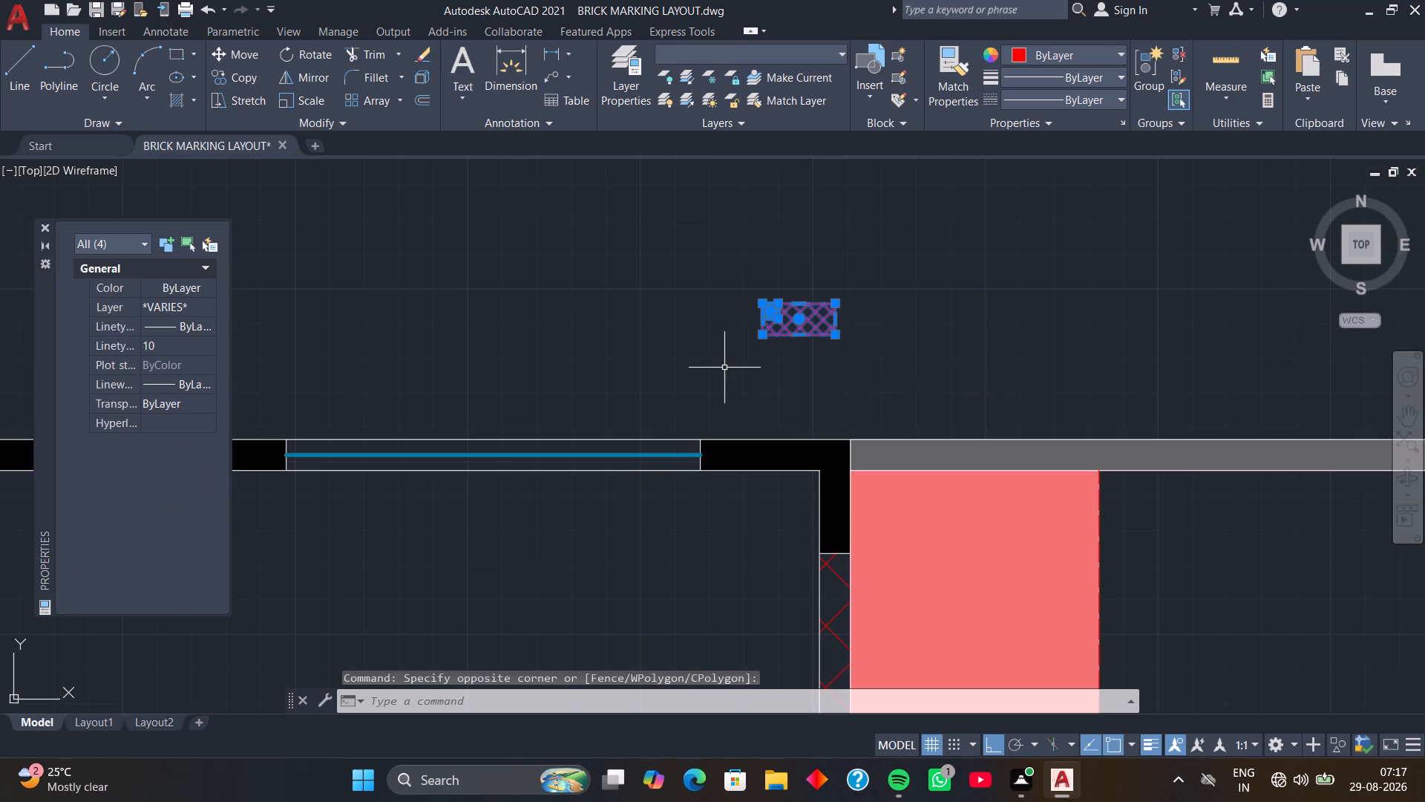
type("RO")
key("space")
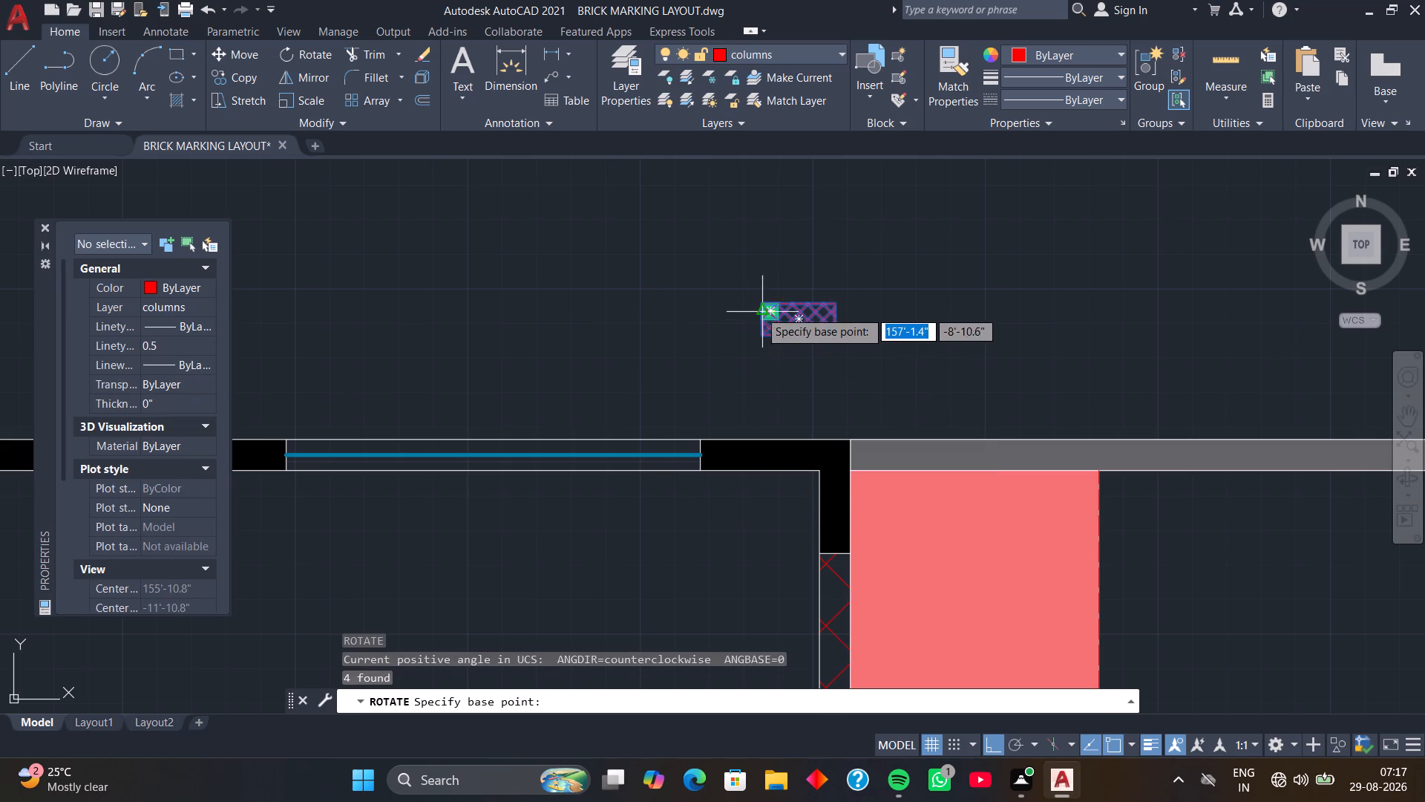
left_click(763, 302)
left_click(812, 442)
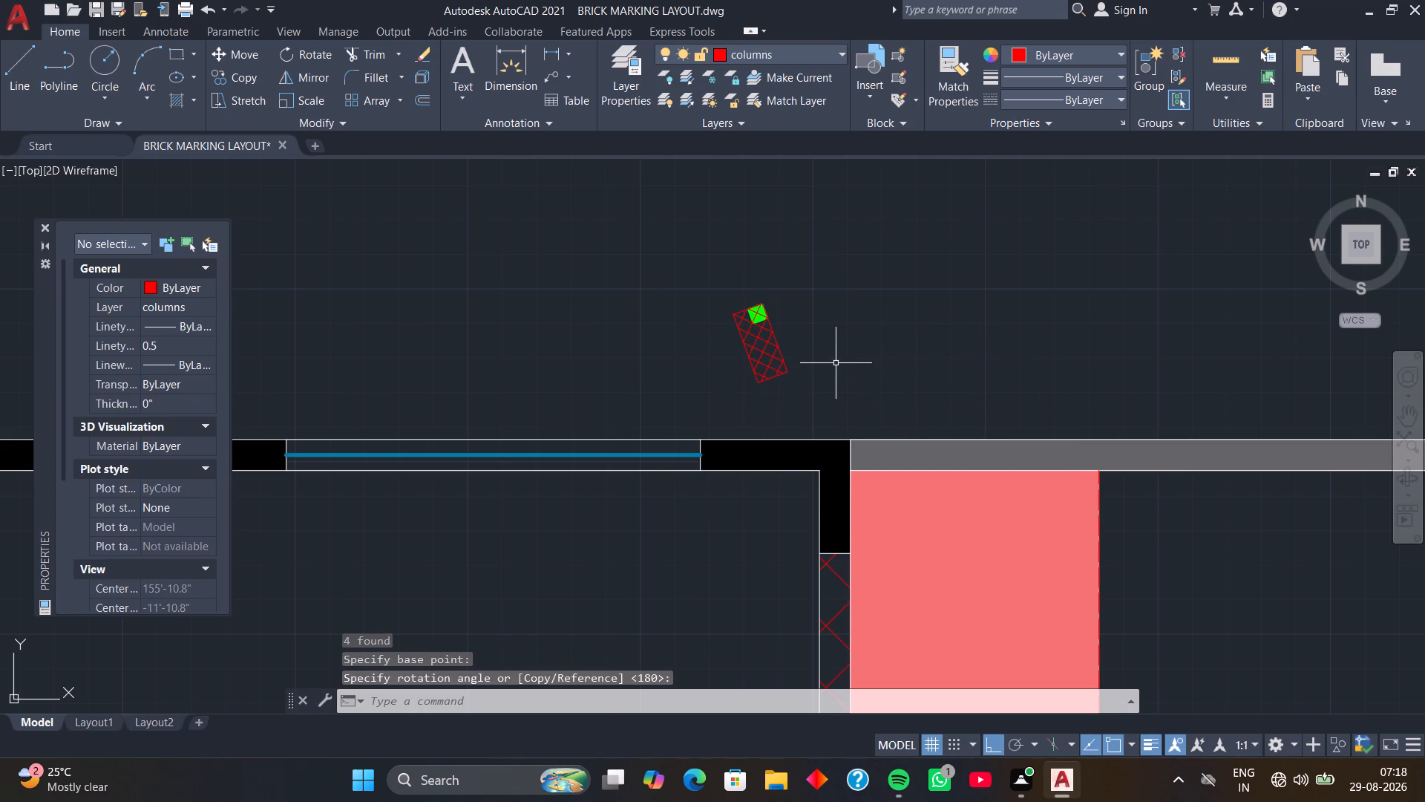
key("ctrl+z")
Rotate the loose column above the black wall corner by 270° about its green-marked outer corner.
left_click_drag(711, 271, 720, 294)
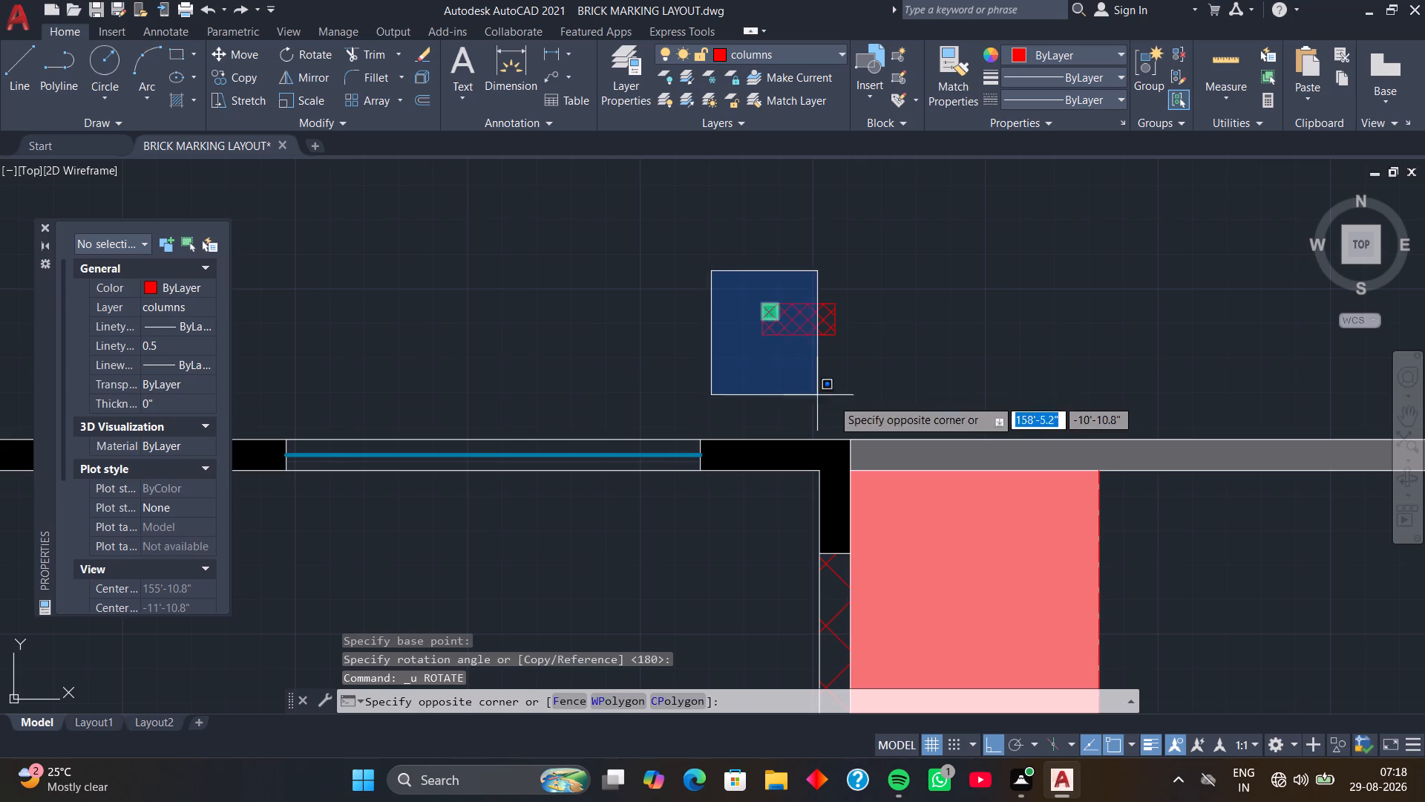
left_click(894, 402)
type("RO")
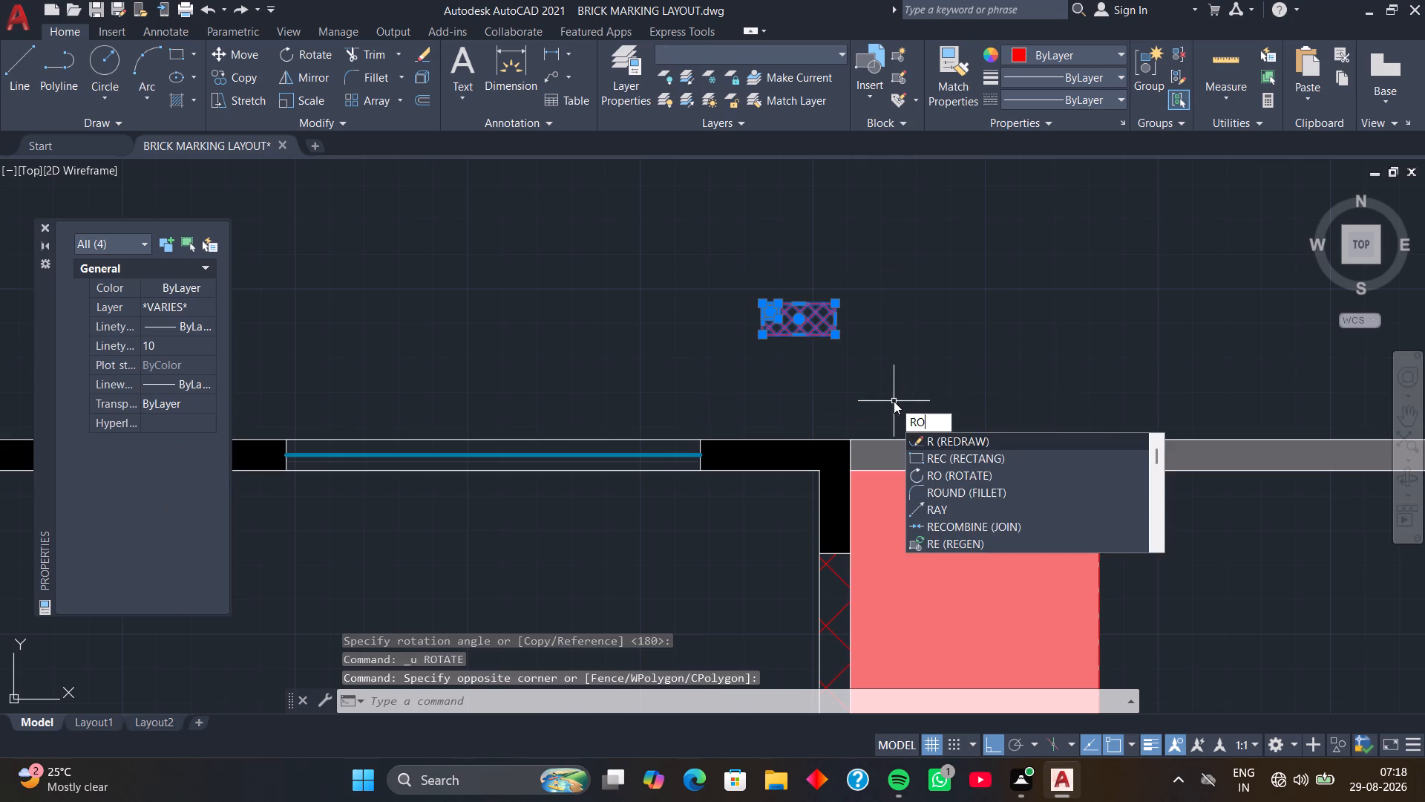
key("space")
left_click(764, 299)
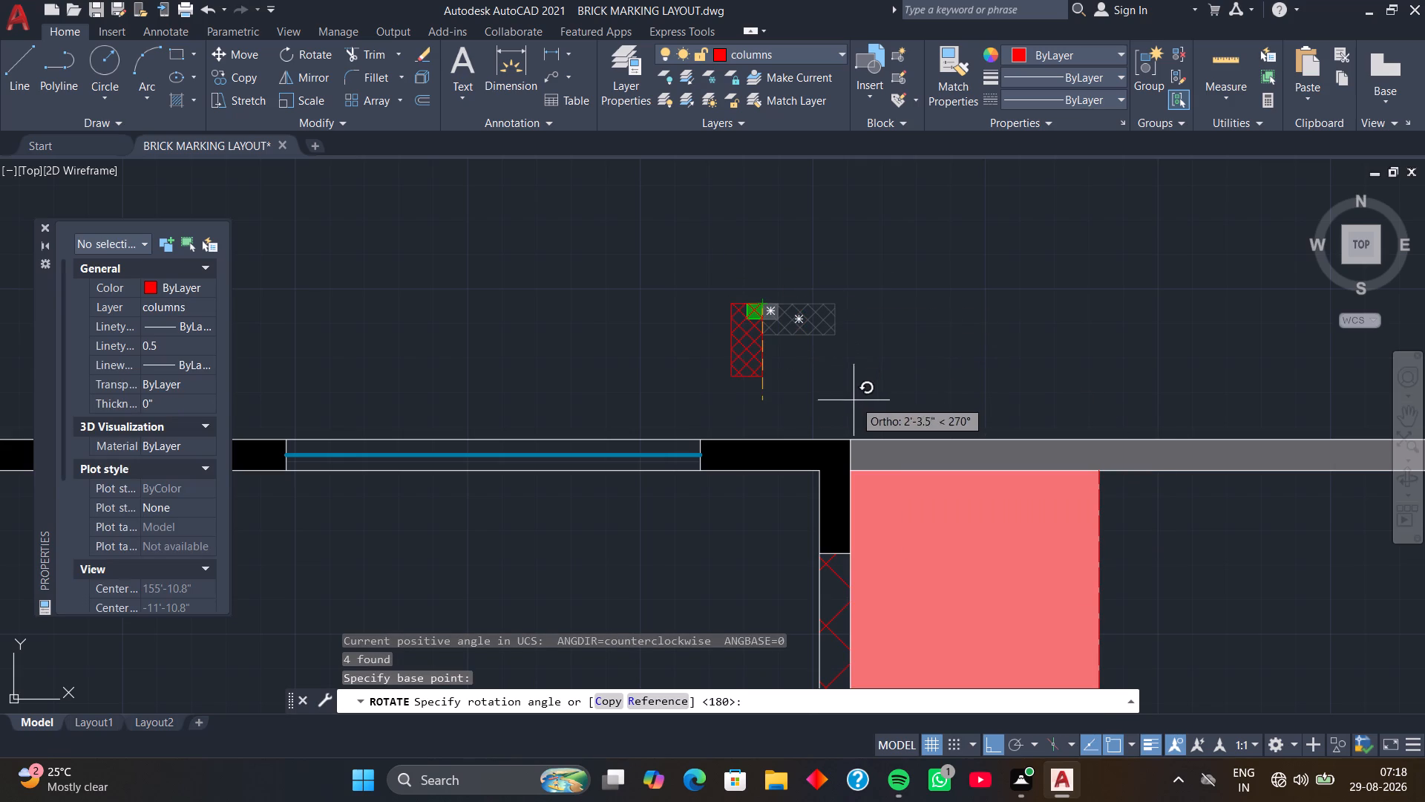
left_click(776, 402)
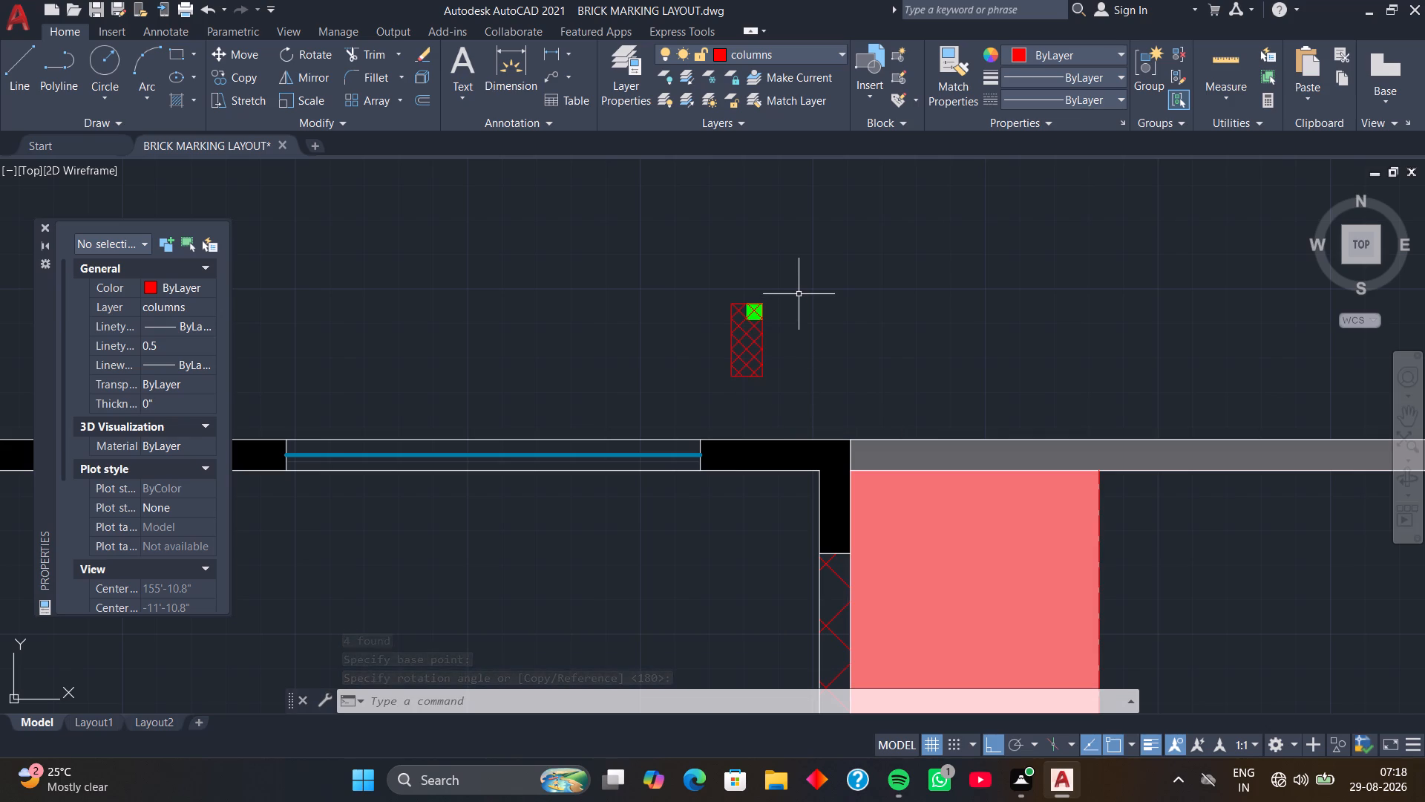
Mirror the upright column above the black wall across a vertical axis beside its unmarked long side, erasing the original.
left_click(704, 276)
left_click(831, 417)
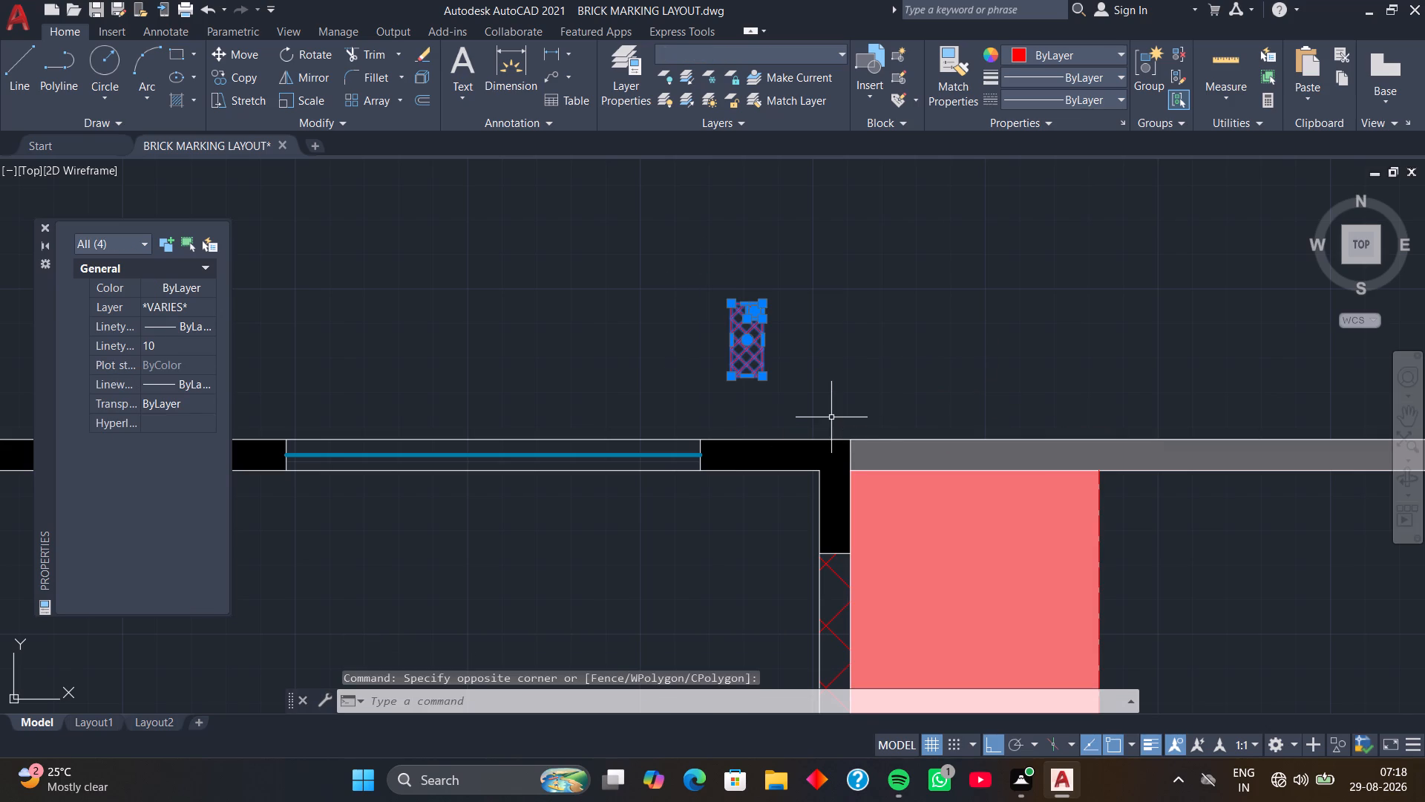
key("m")
type("I")
key("space")
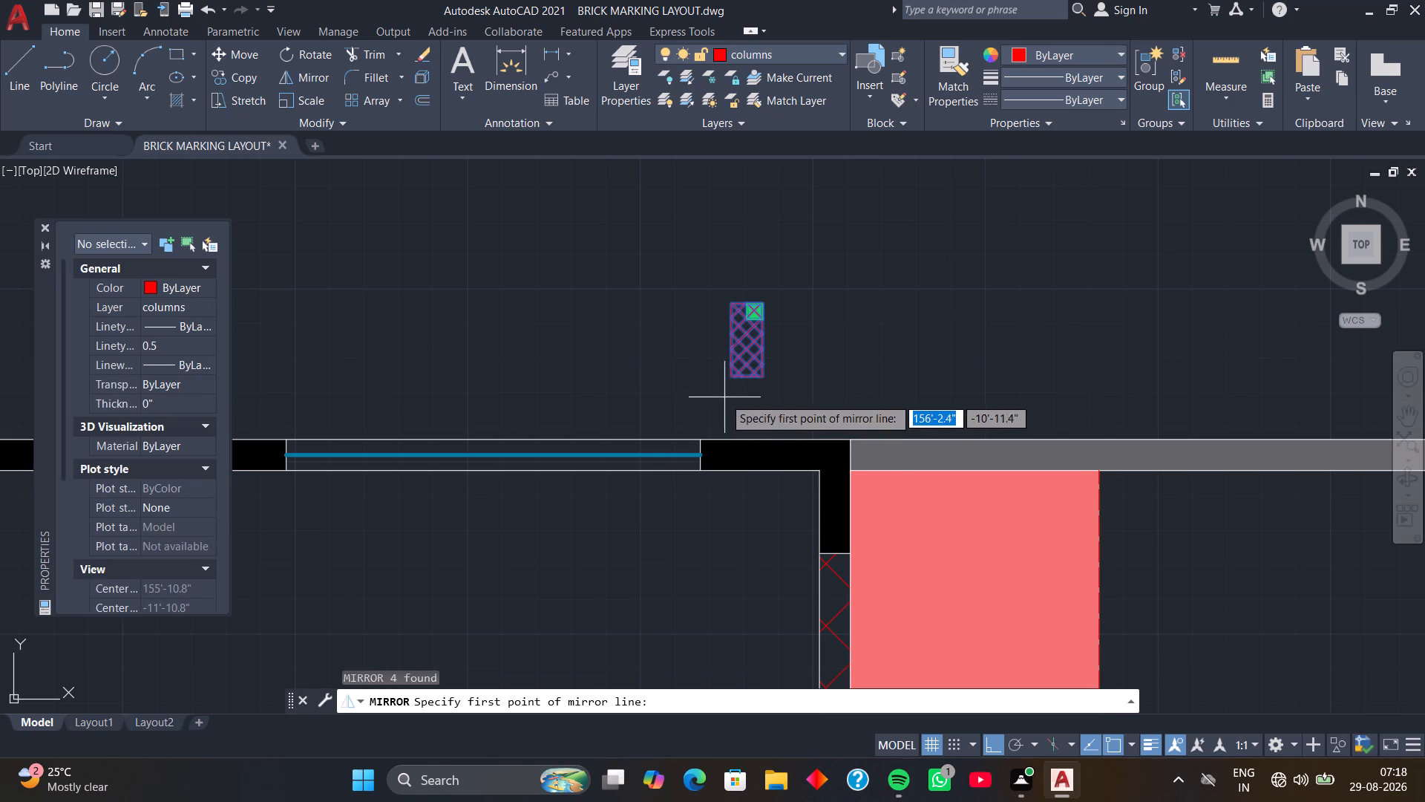
left_click(720, 395)
left_click(715, 278)
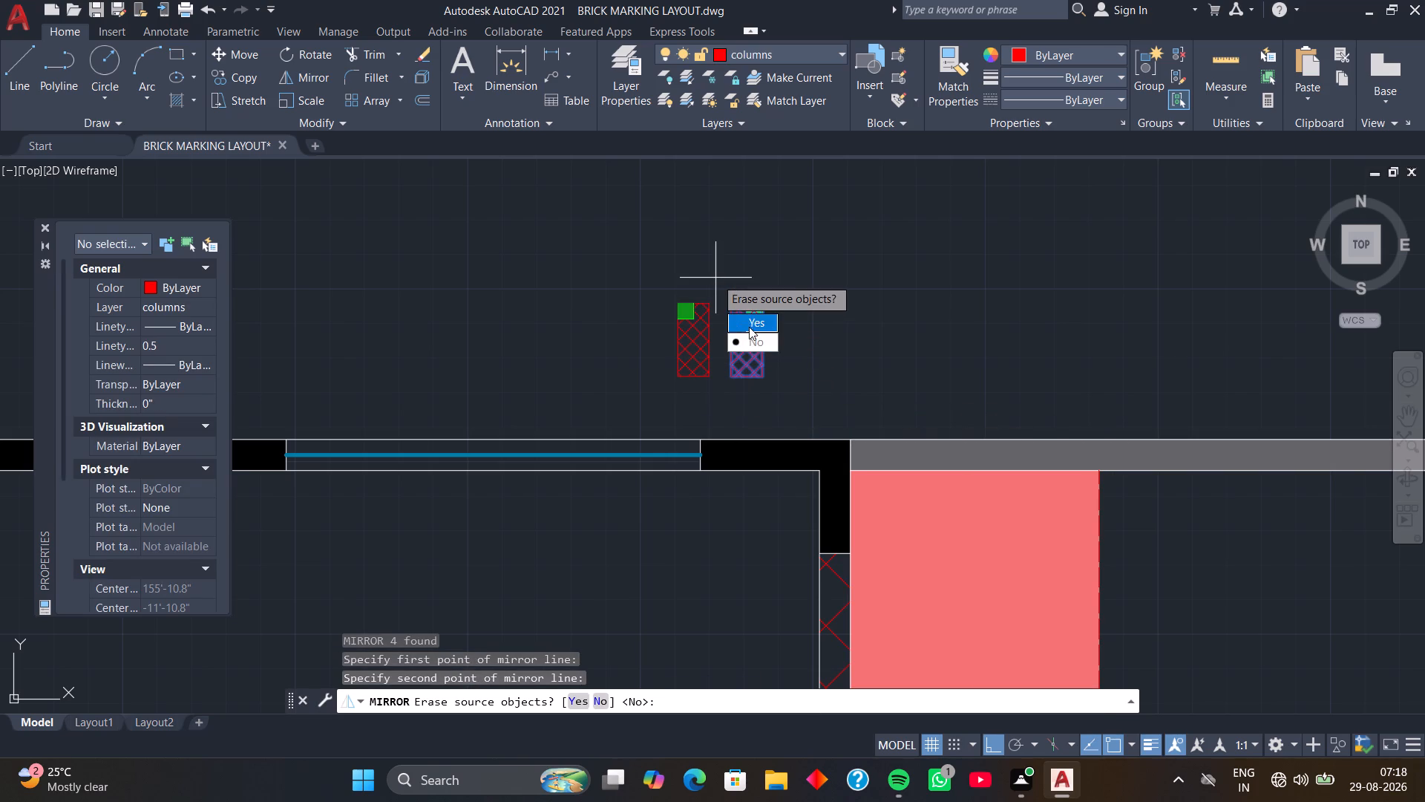
left_click_drag(748, 321, 715, 277)
Move the upright column by its green-marked corner to the top wall's outer face, in line with the vertical black wall's inner face.
left_click_drag(635, 270, 641, 292)
left_click(755, 411)
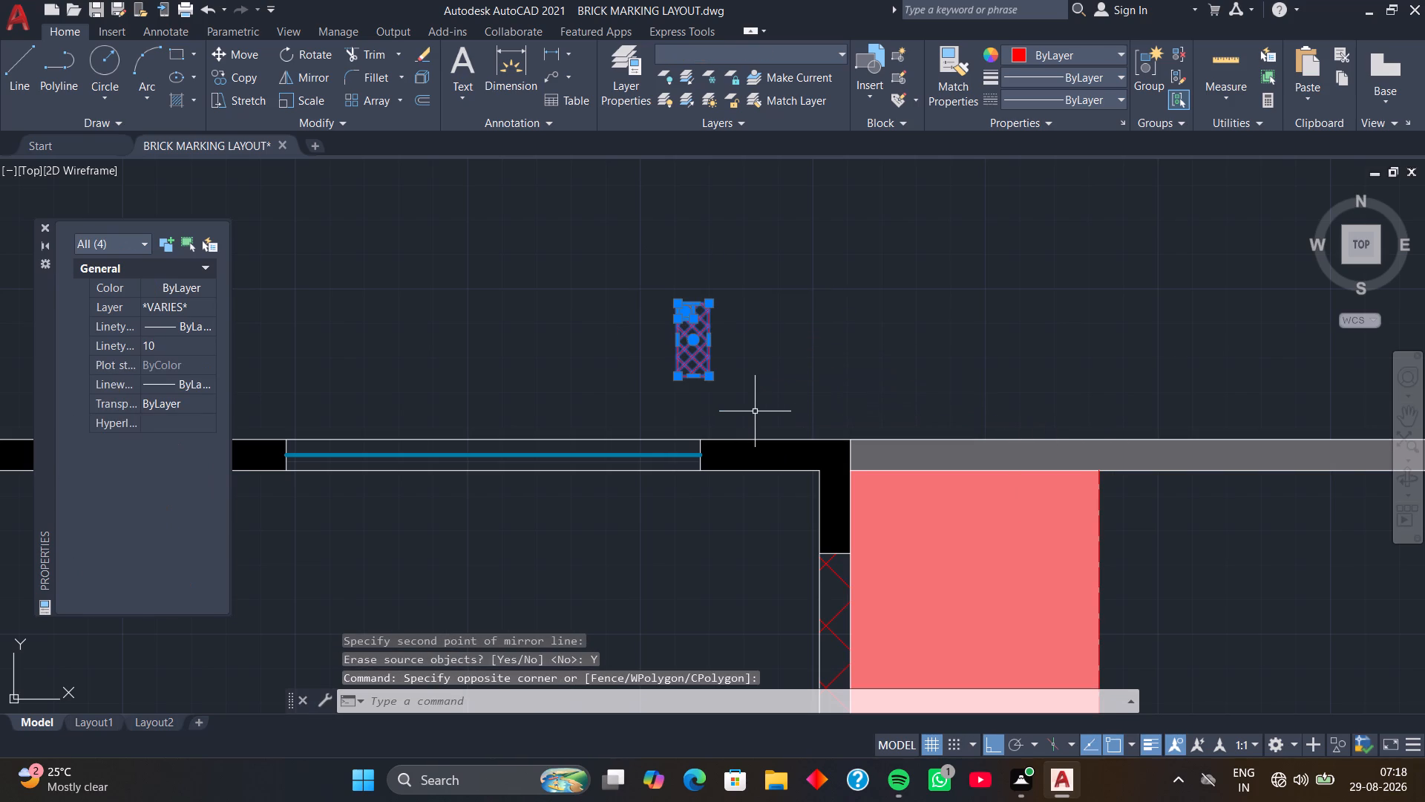
type("M")
key("space")
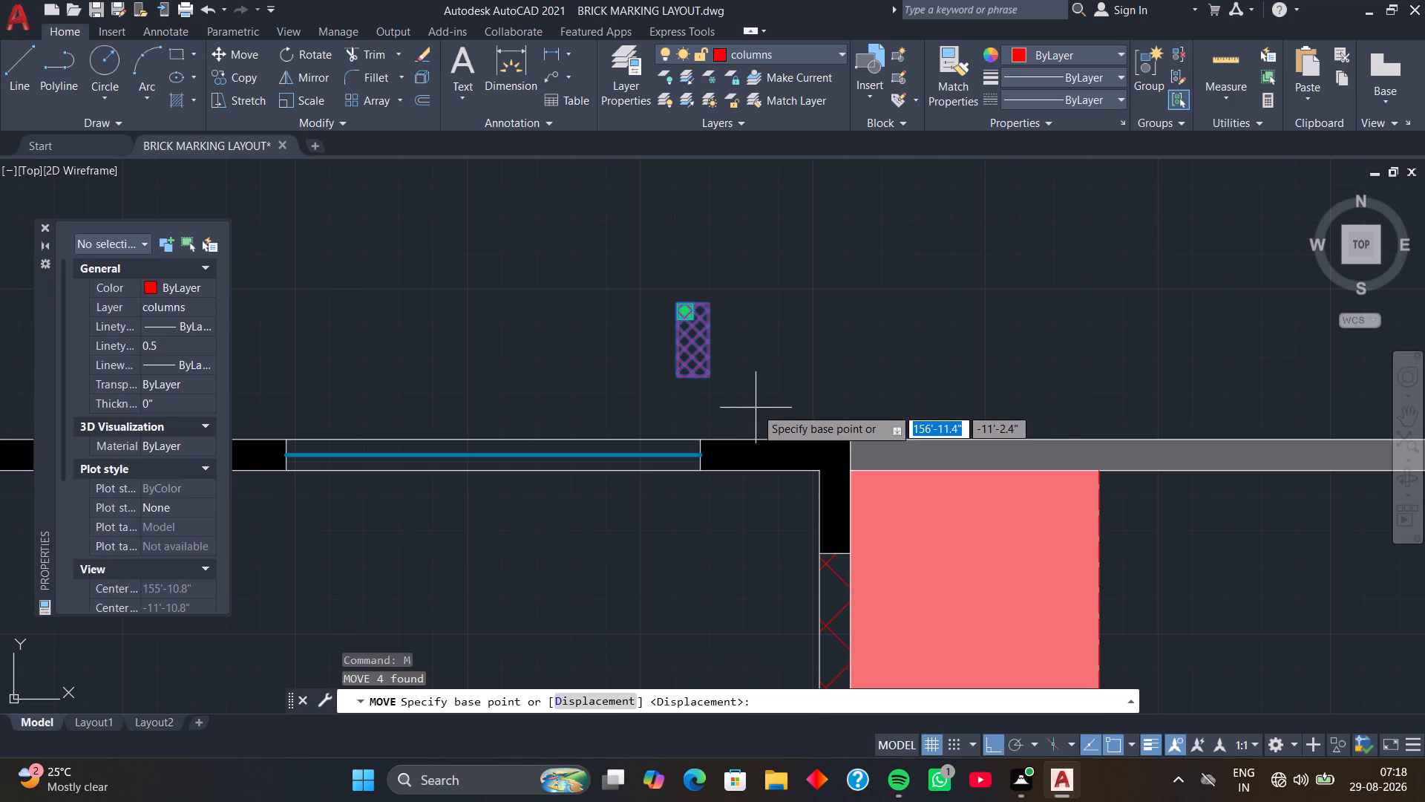
left_click(673, 301)
scroll(814, 449, "up", 2)
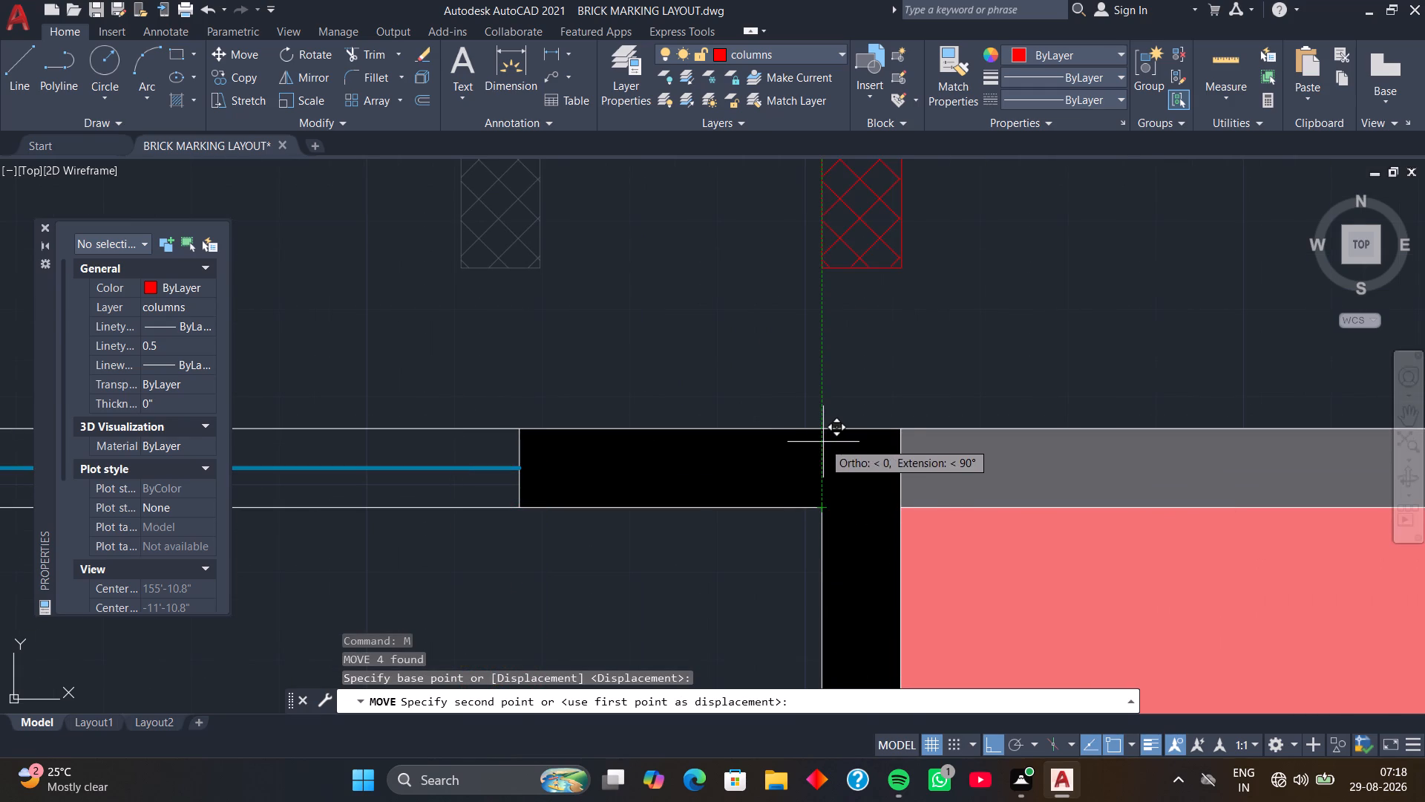
left_click(819, 428)
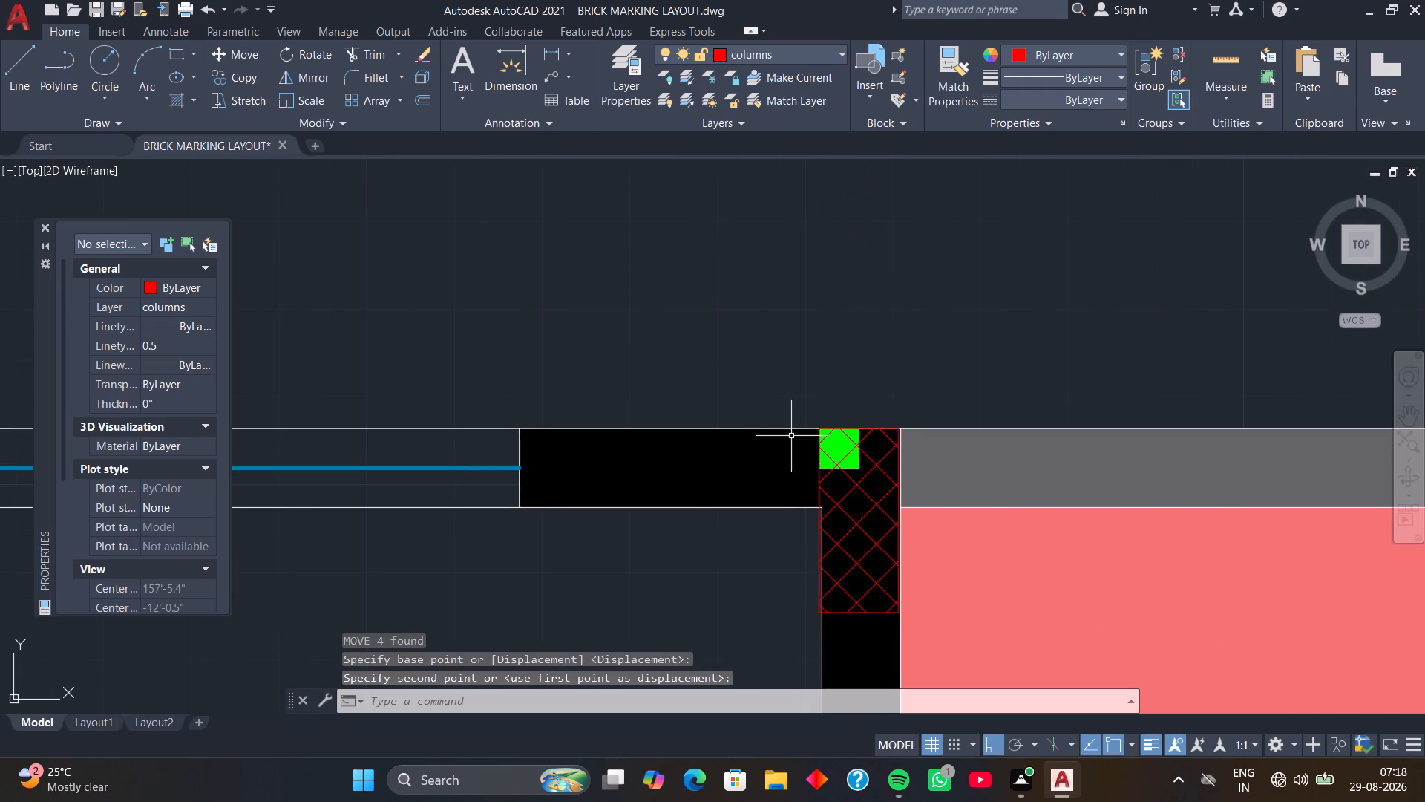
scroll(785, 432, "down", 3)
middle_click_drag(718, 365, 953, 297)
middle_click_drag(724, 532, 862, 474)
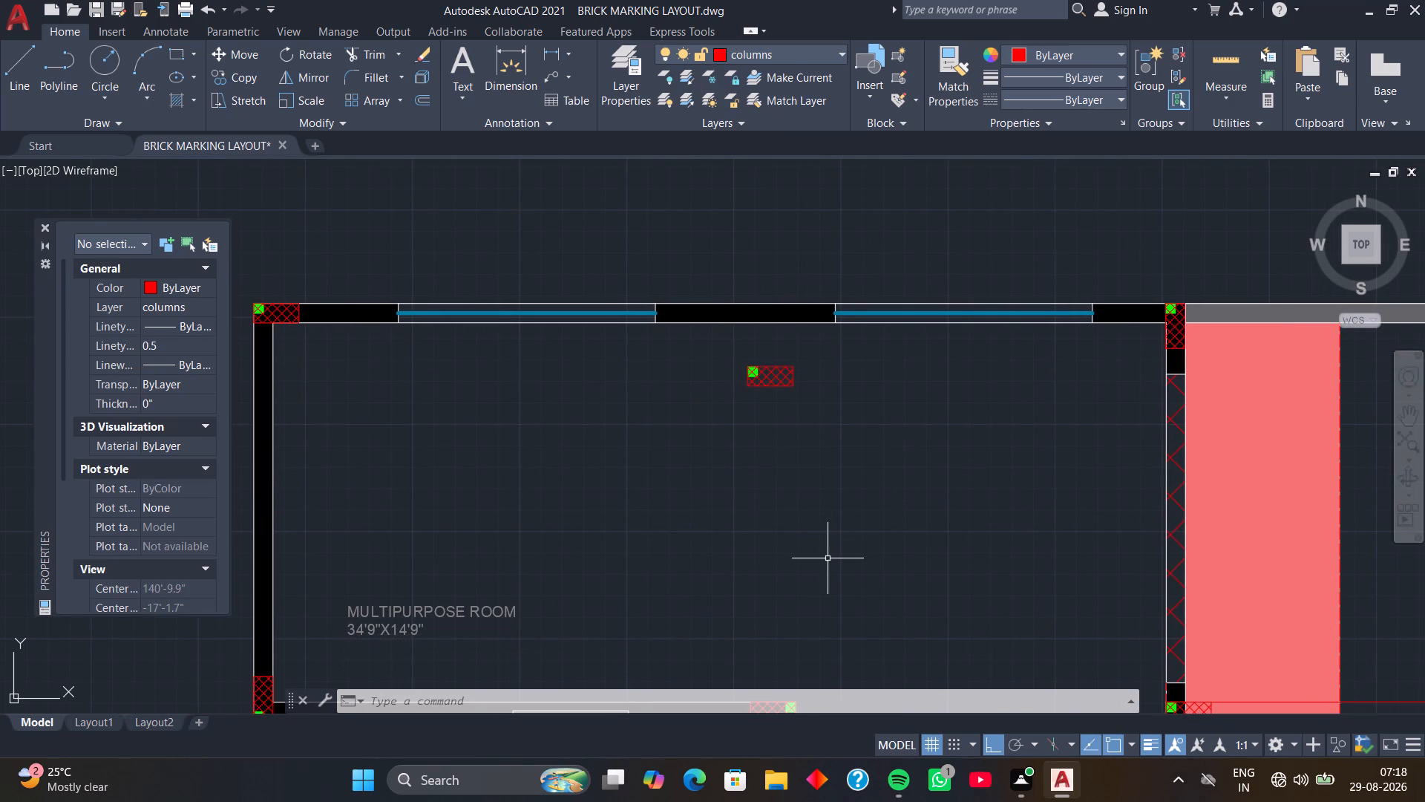
Draw a vertical guide line from the upper lift column's green-marked corner to the top wall's outer face, about 15'-6" long.
scroll(828, 558, "down", 2)
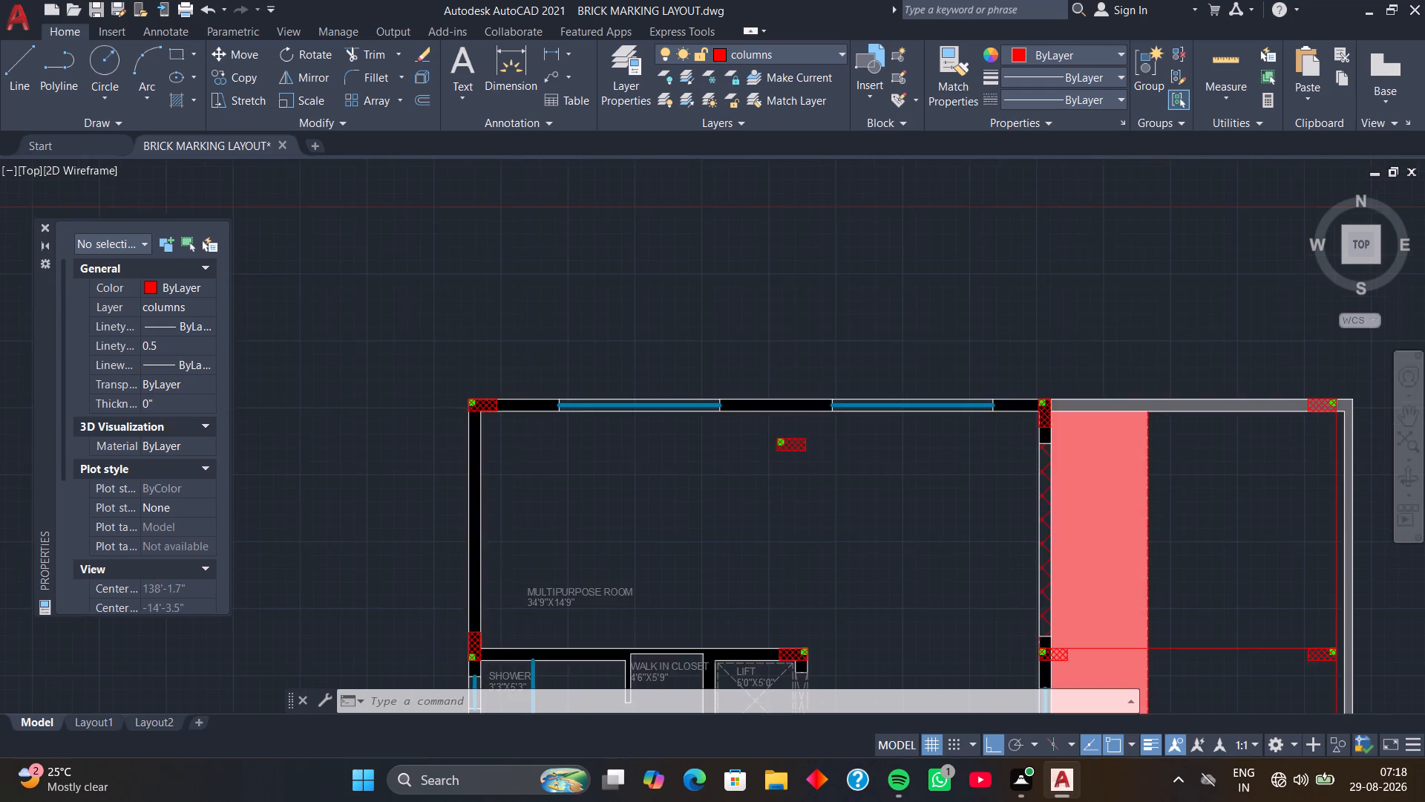
middle_click_drag(828, 558, 810, 448)
middle_click_drag(820, 504, 810, 456)
scroll(810, 457, "up", 2)
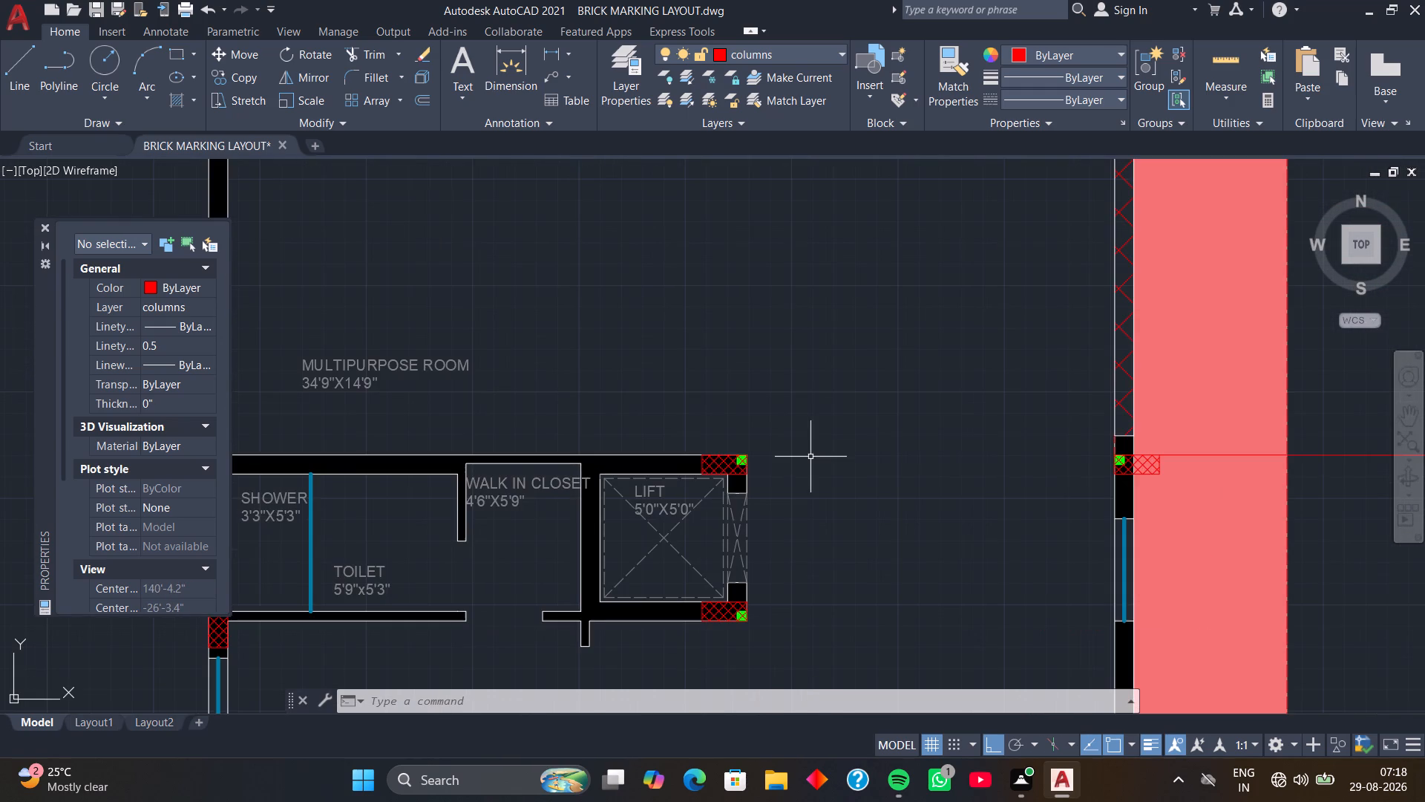
type("L")
key("space")
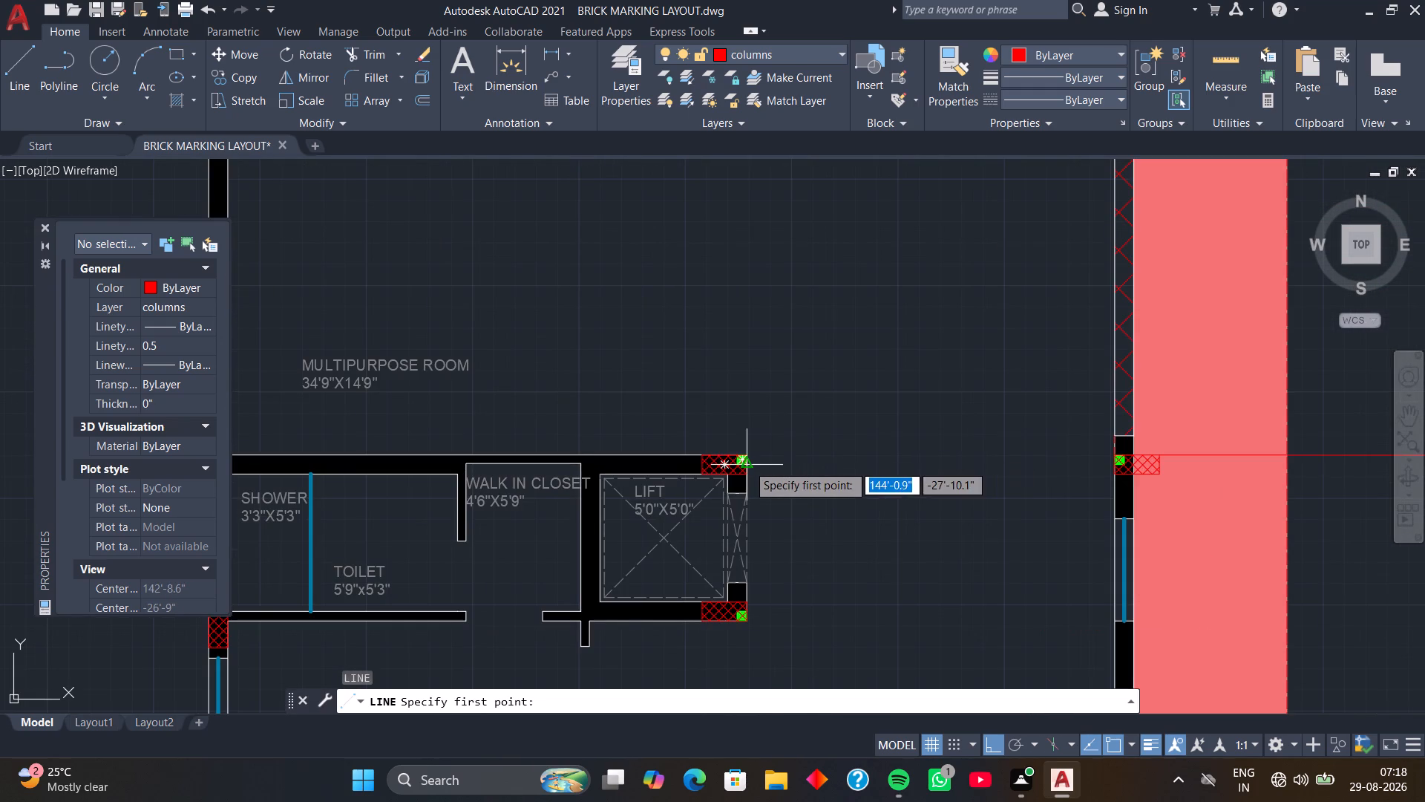
scroll(746, 454, "up", 4)
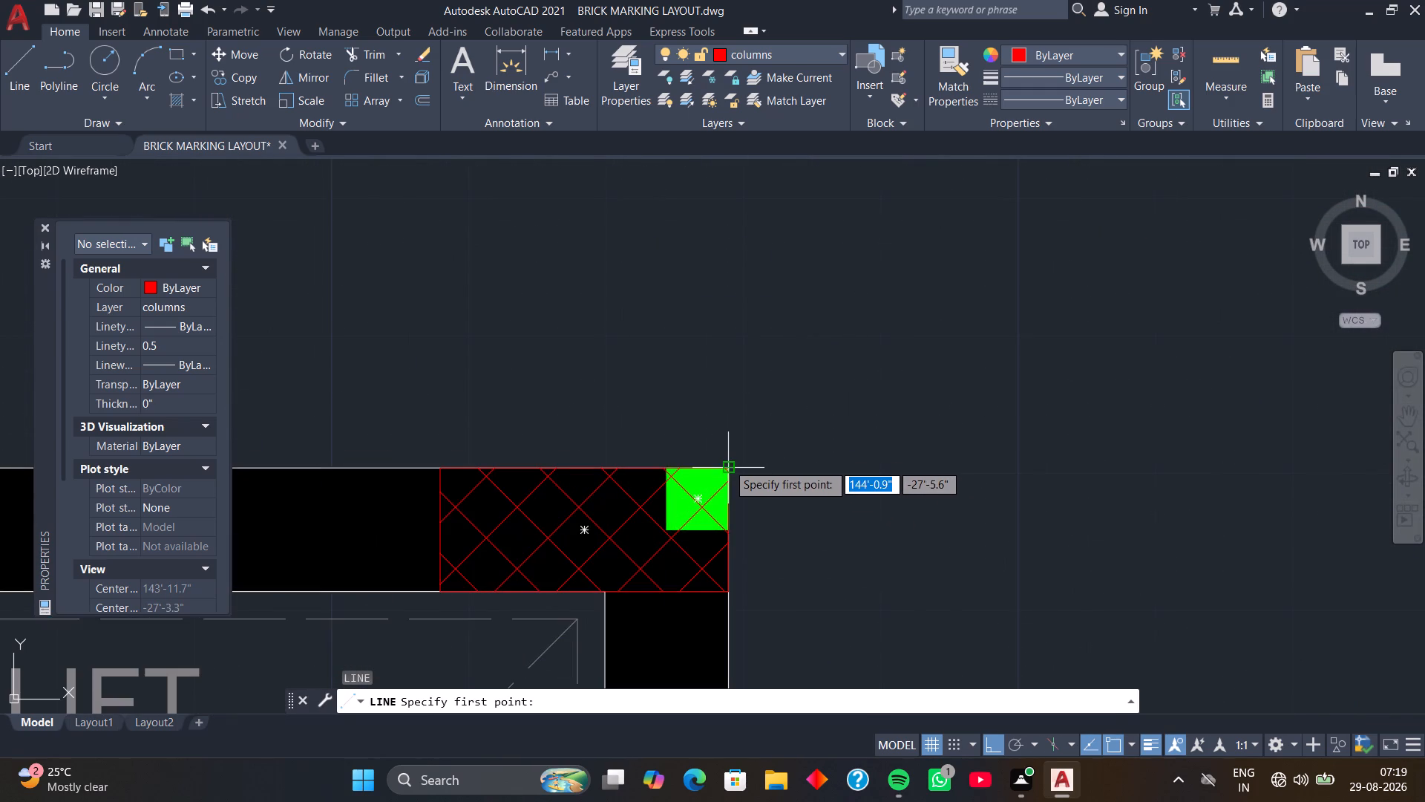
left_click(727, 463)
scroll(736, 337, "down", 4)
middle_click_drag(734, 288, 771, 625)
scroll(763, 350, "up", 3)
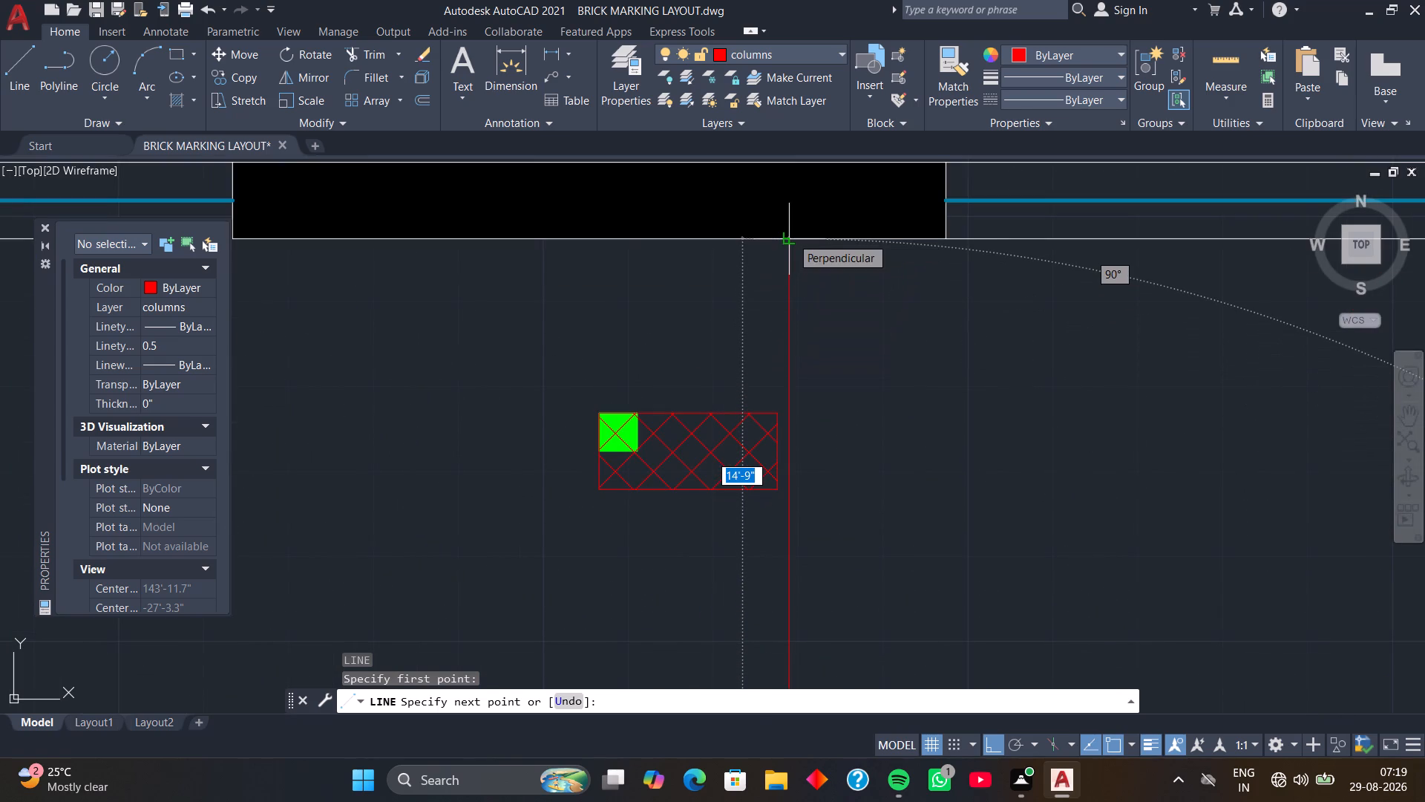
scroll(791, 237, "down", 1)
middle_click_drag(791, 236, 780, 336)
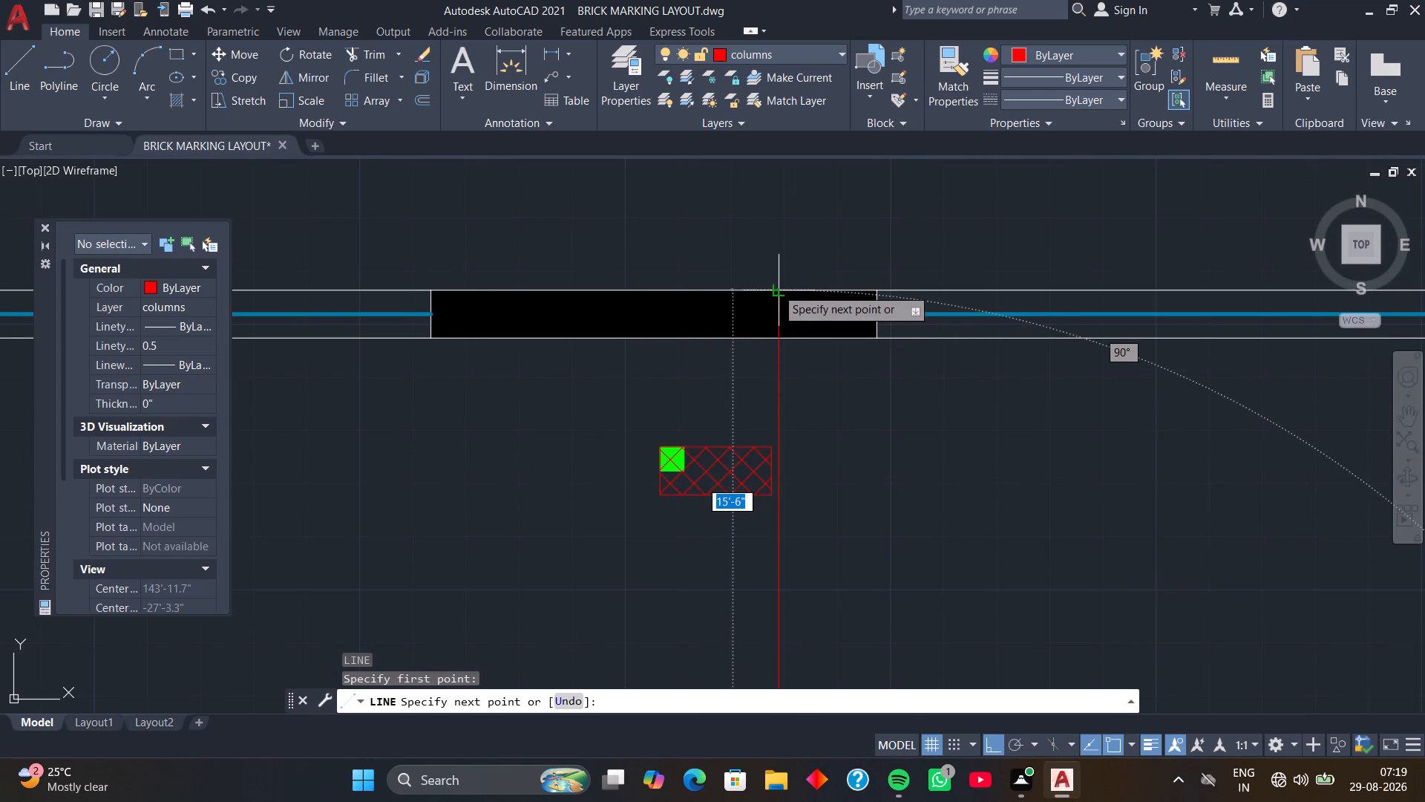
left_click(777, 286)
key("space")
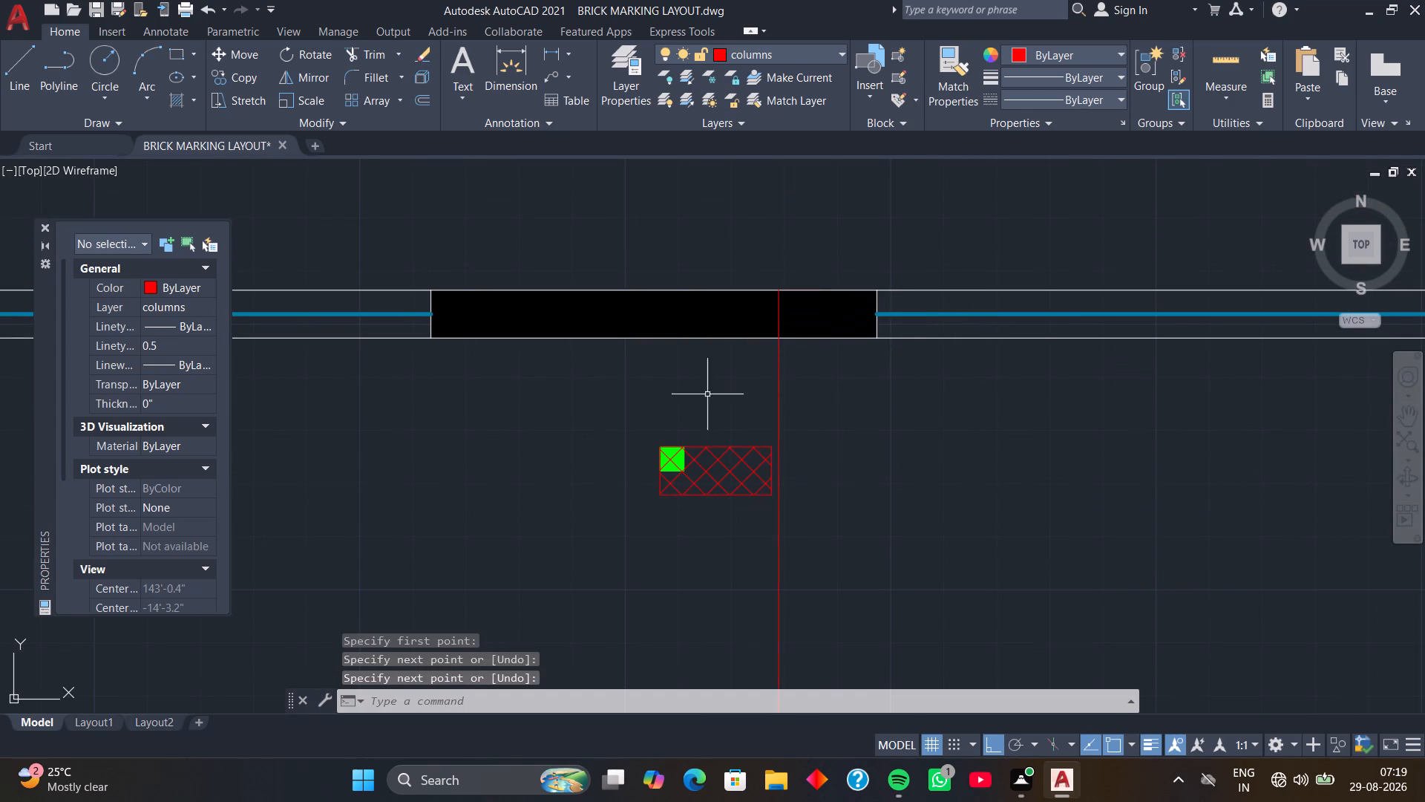
Rotate the loose column below the top wall a quarter turn clockwise about its green-marked outer corner.
left_click(631, 428)
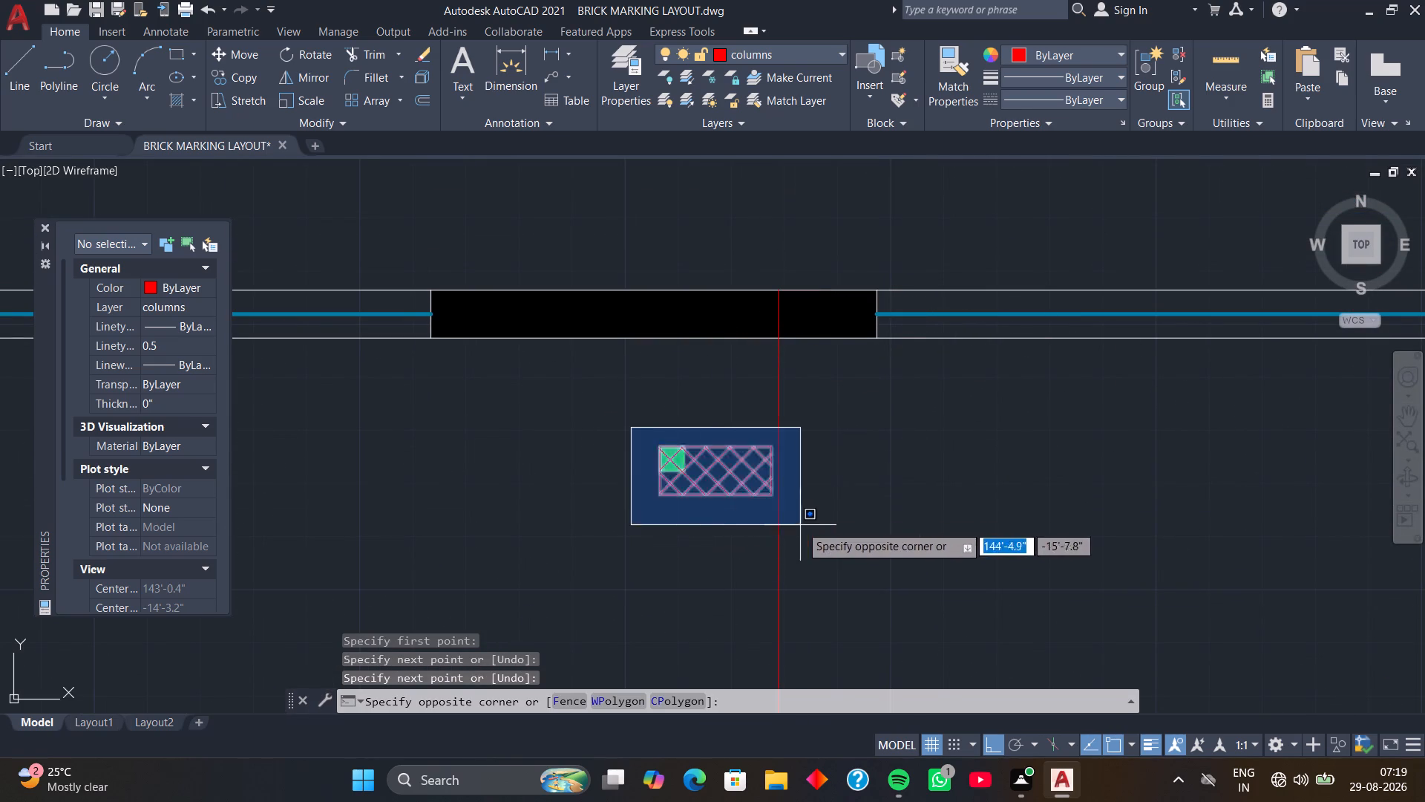
left_click(804, 535)
type("RO")
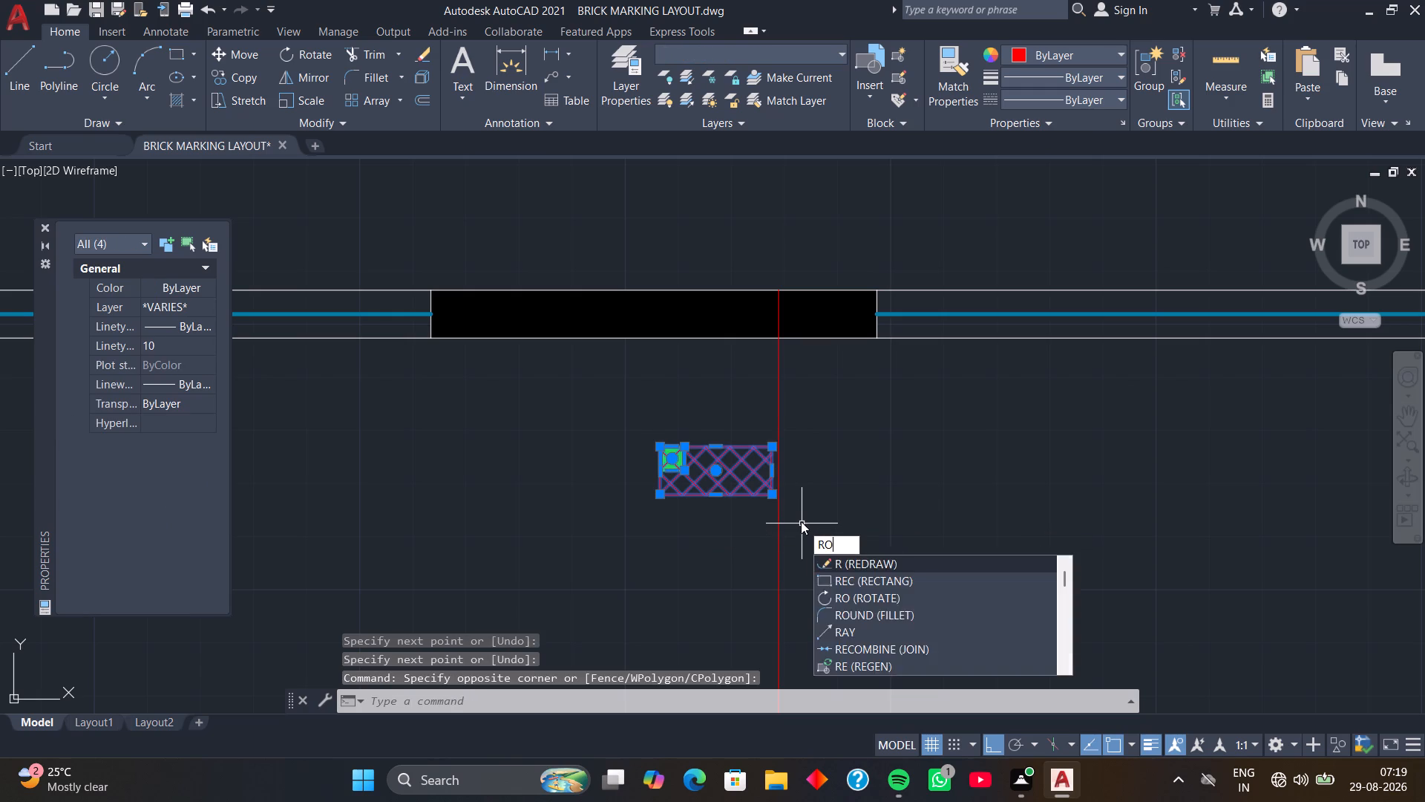
key("space")
left_click(655, 445)
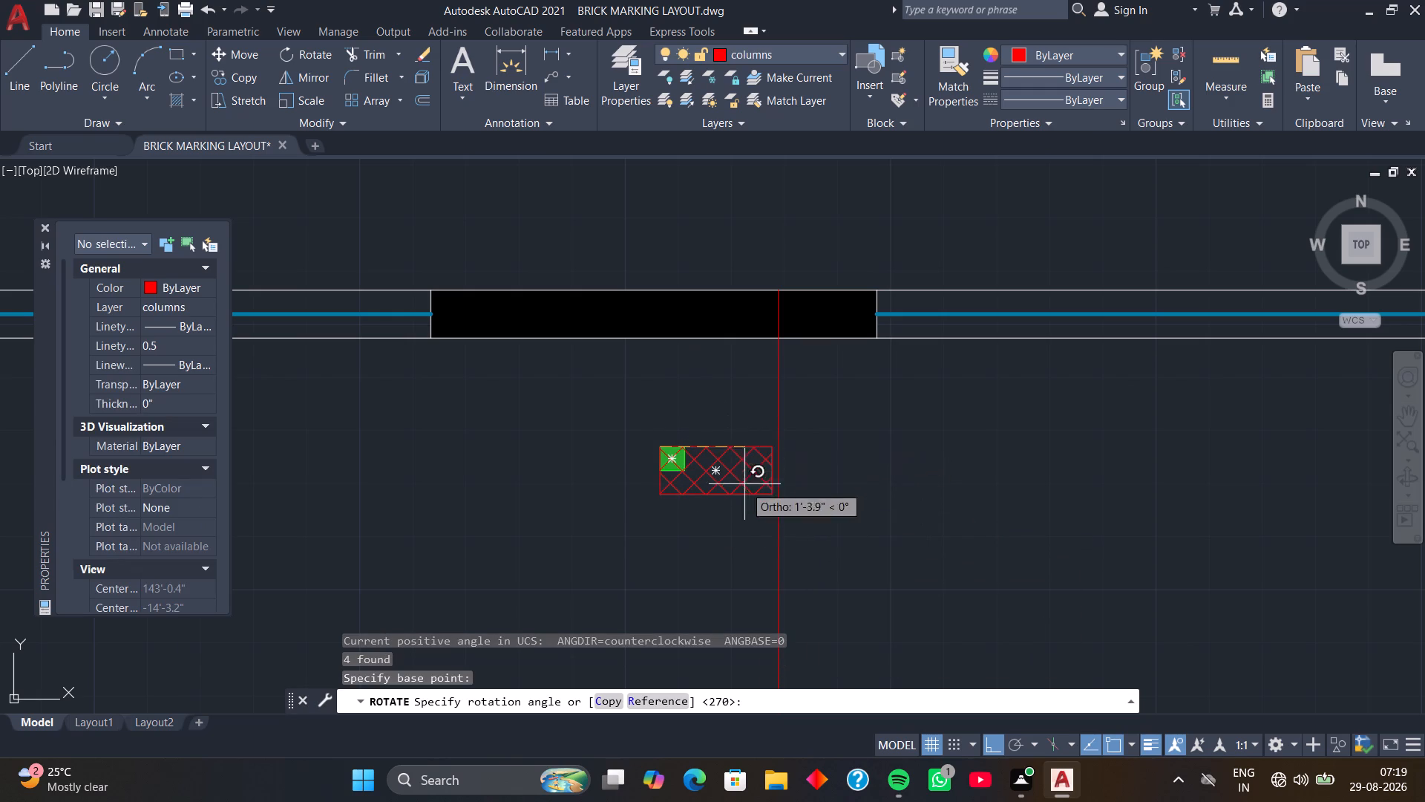
left_click(690, 576)
Move the upright column by its green-marked corner to the guide line's end on the top wall's outer face.
left_click_drag(586, 434, 589, 454)
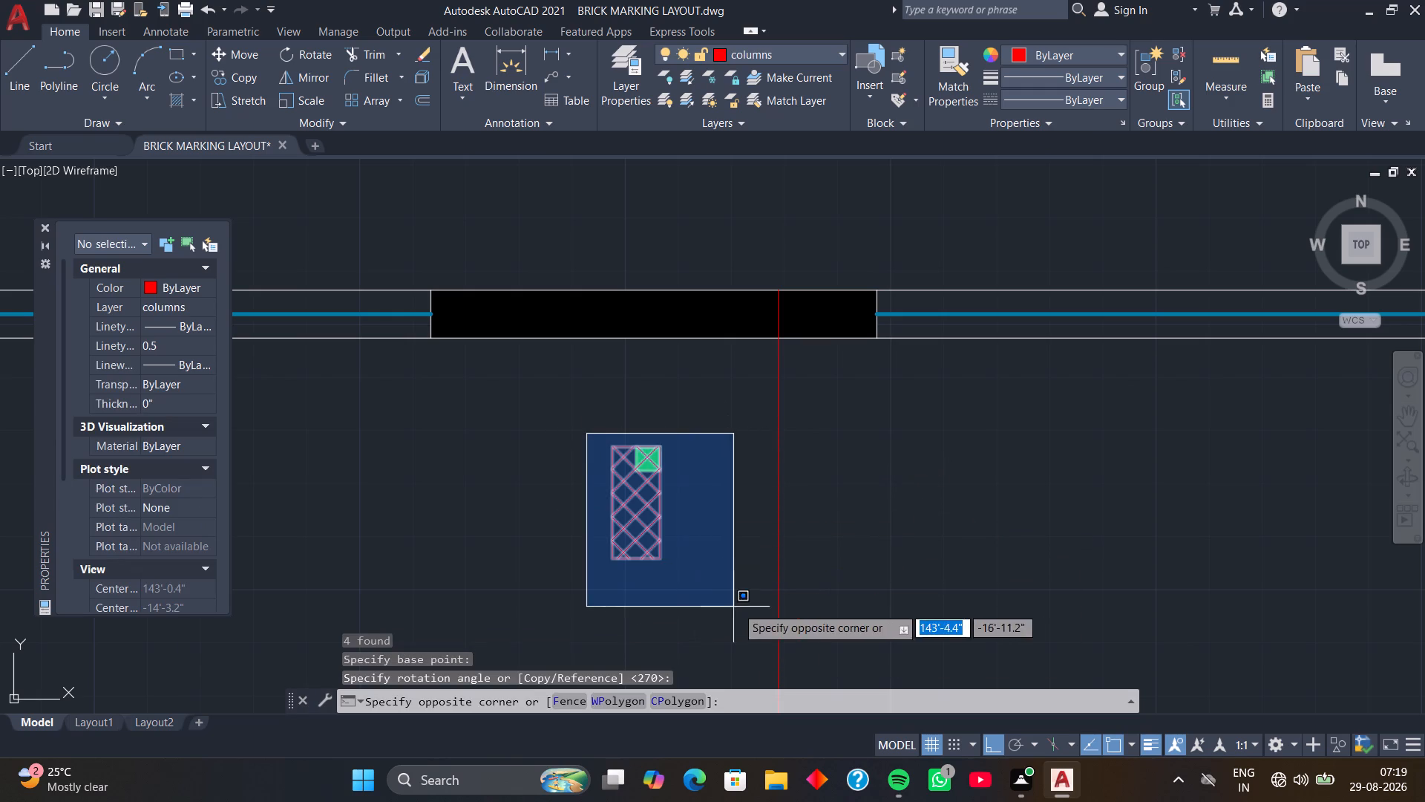
left_click(741, 607)
type("M")
key("space")
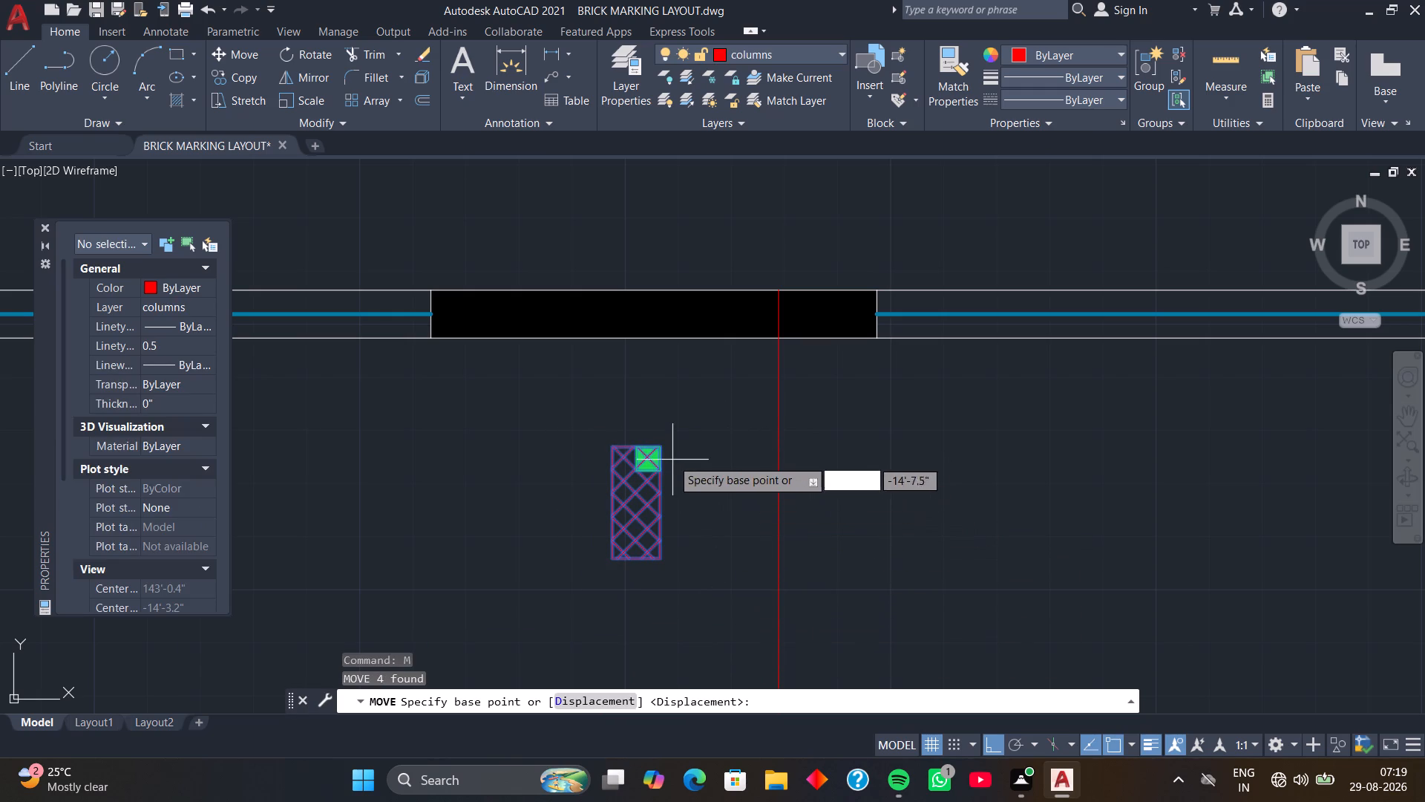
left_click(663, 448)
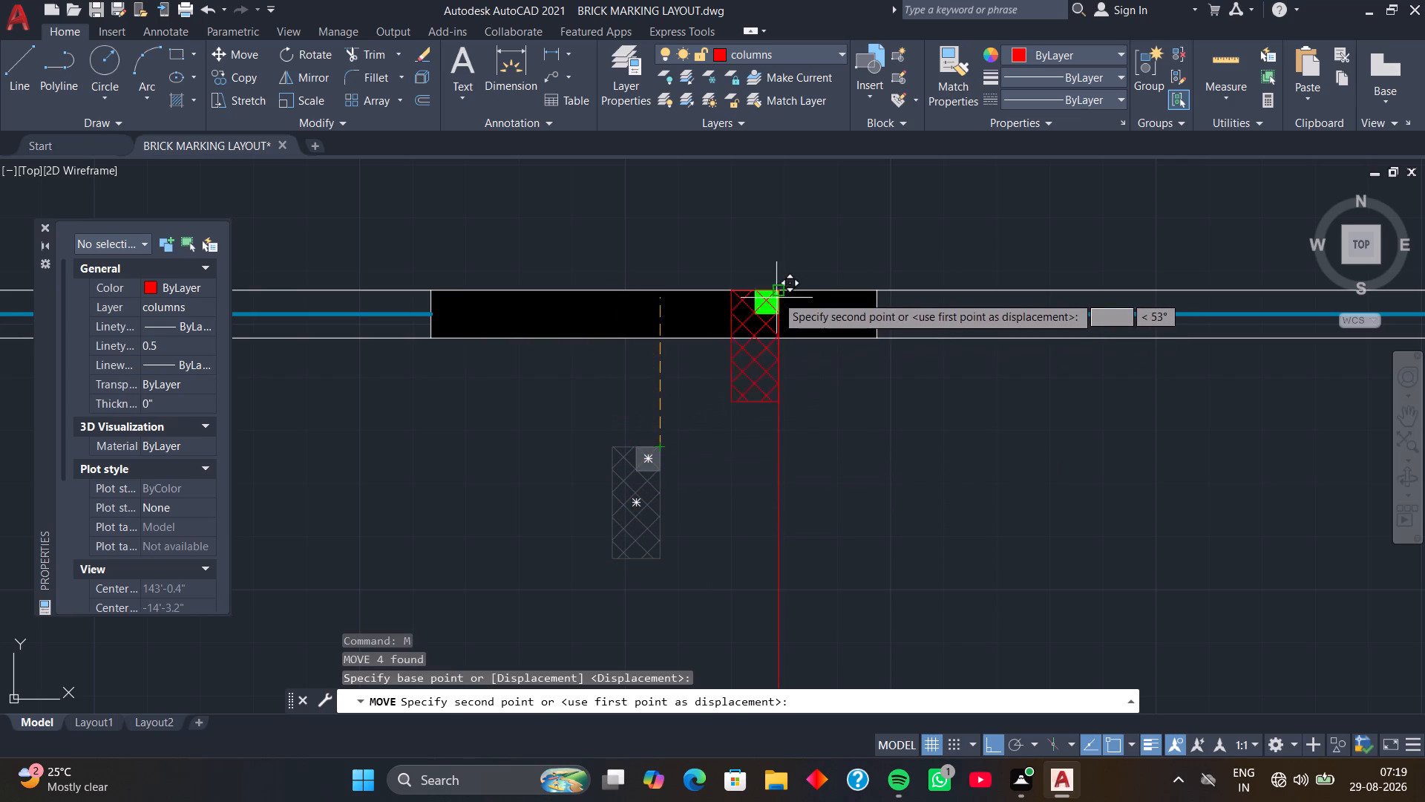
left_click(776, 293)
Delete the three guide lines: the vertical one above the lift, the horizontal one between the columns, and the one beside the grey wall.
scroll(856, 437, "down", 2)
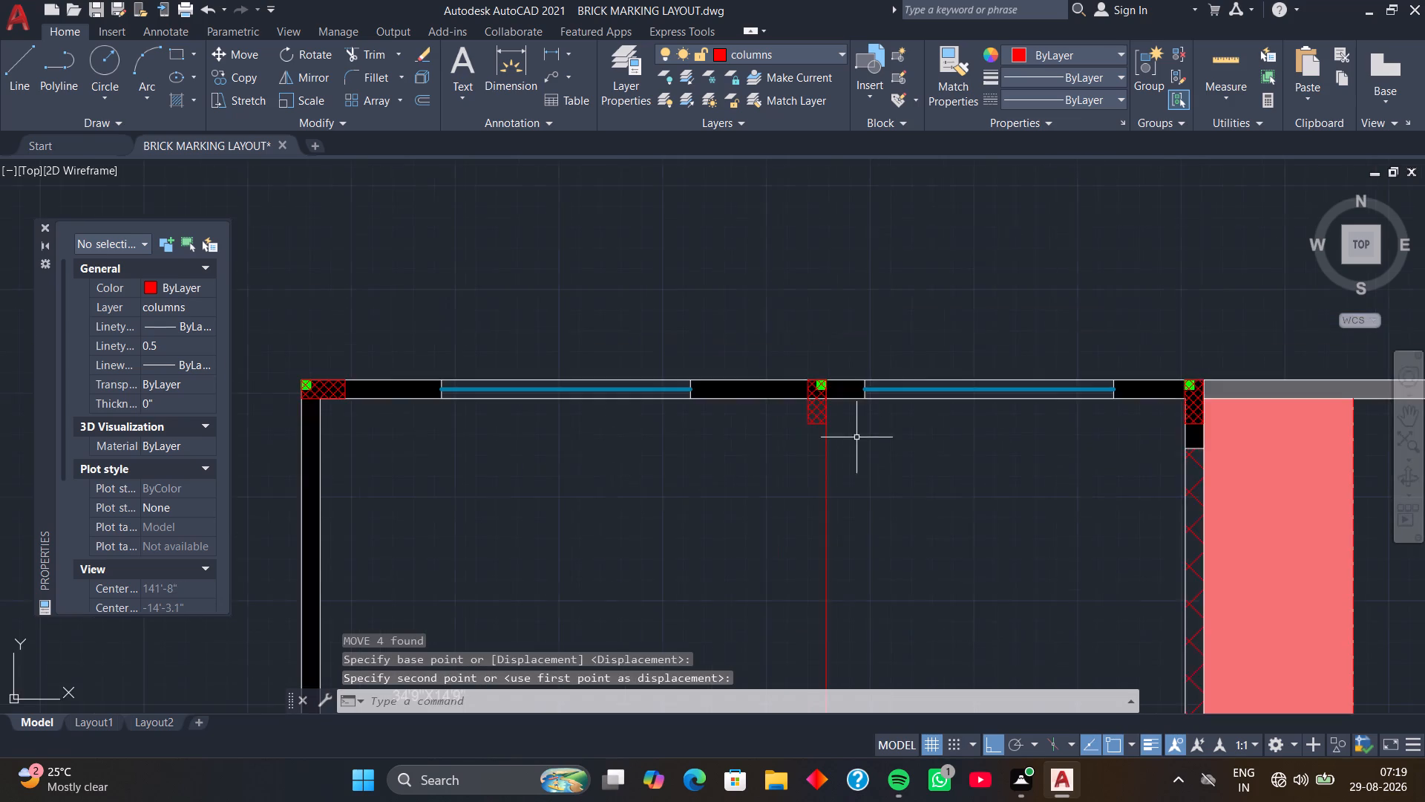
middle_click_drag(872, 506, 821, 379)
left_click(776, 407)
scroll(900, 437, "down", 3)
middle_click_drag(912, 452, 762, 418)
scroll(905, 435, "up", 3)
left_click(867, 503)
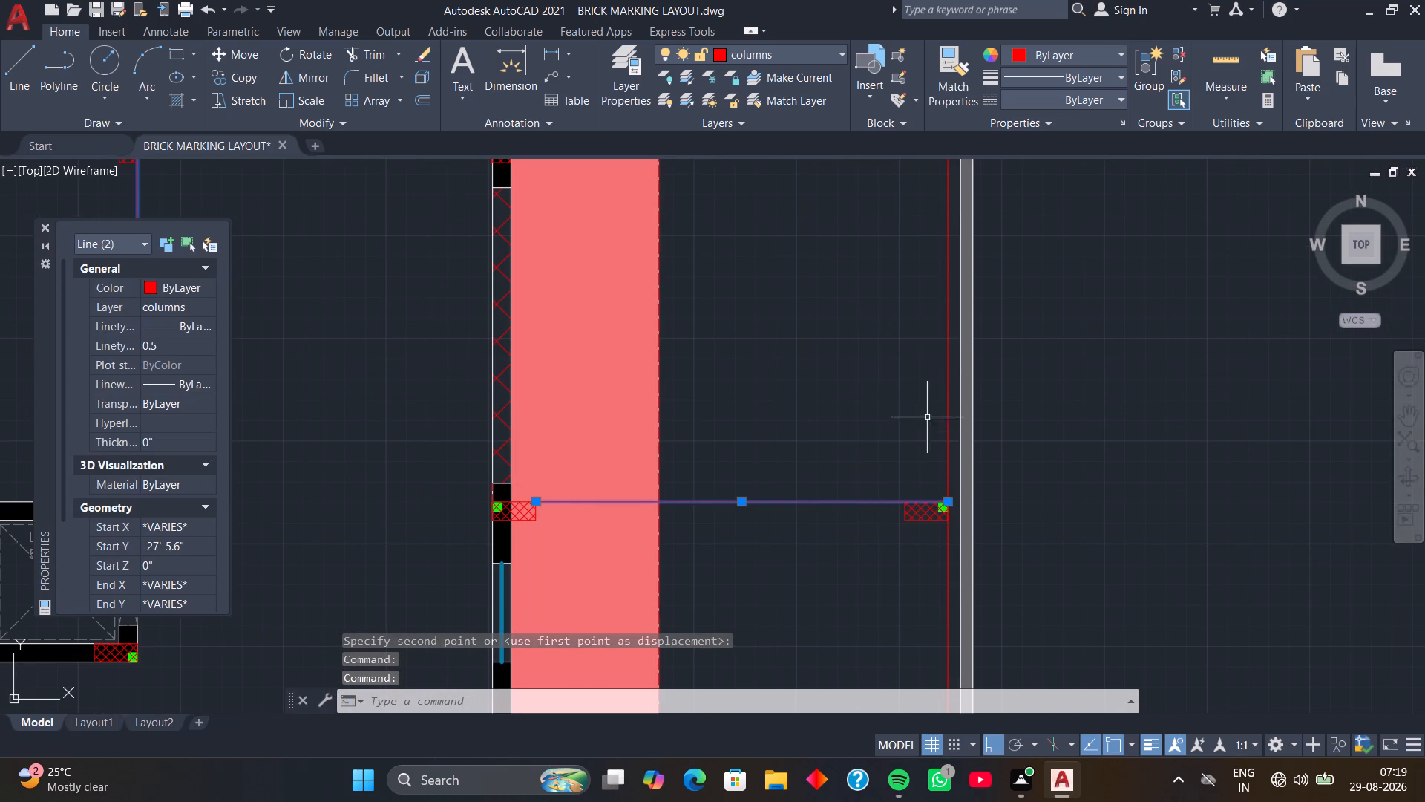
left_click(948, 410)
scroll(825, 426, "down", 1)
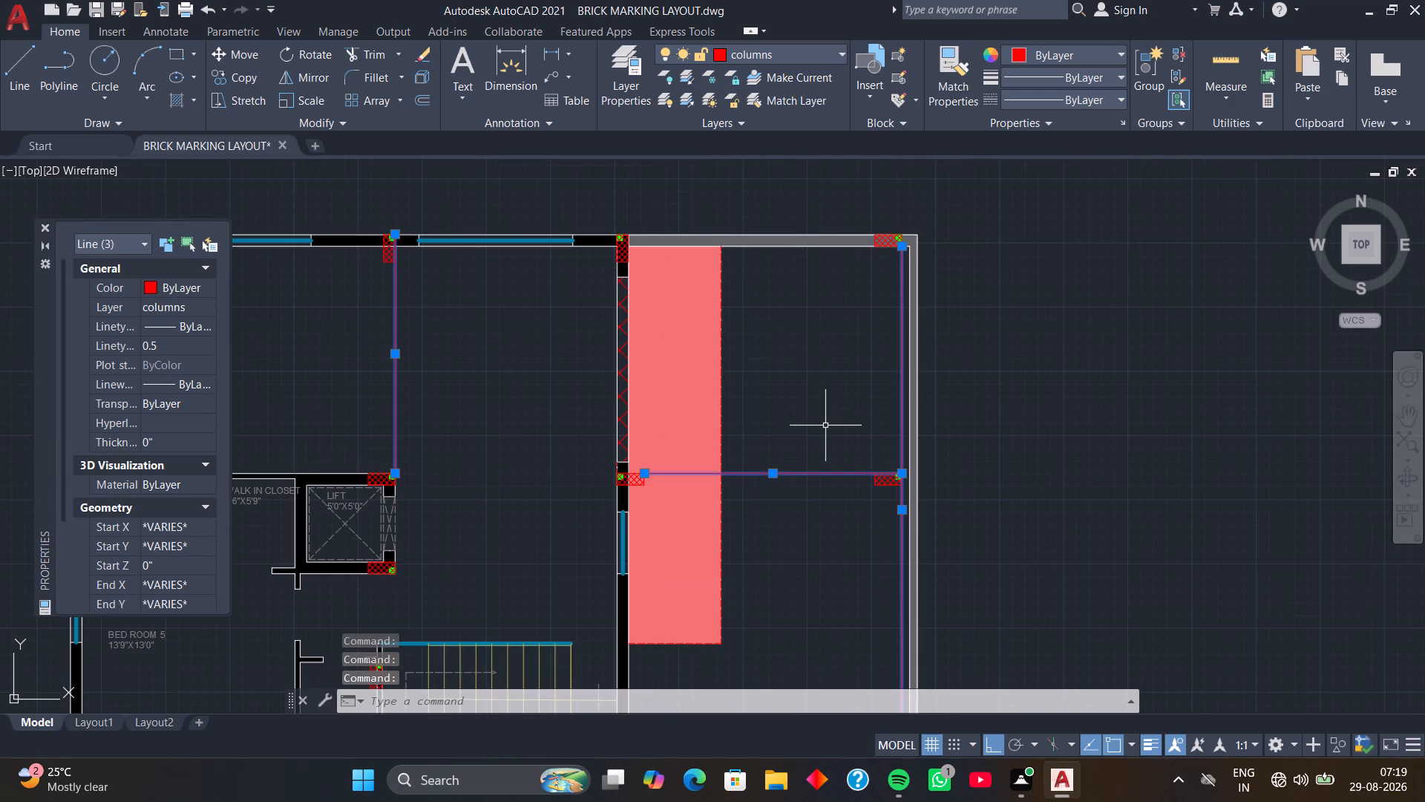
key("Delete")
Draw a vertical line about 8'-5" long from the pink strip's lower outer corner to the bottom grey wall's inner face.
scroll(809, 442, "down", 3)
middle_click_drag(829, 493, 828, 382)
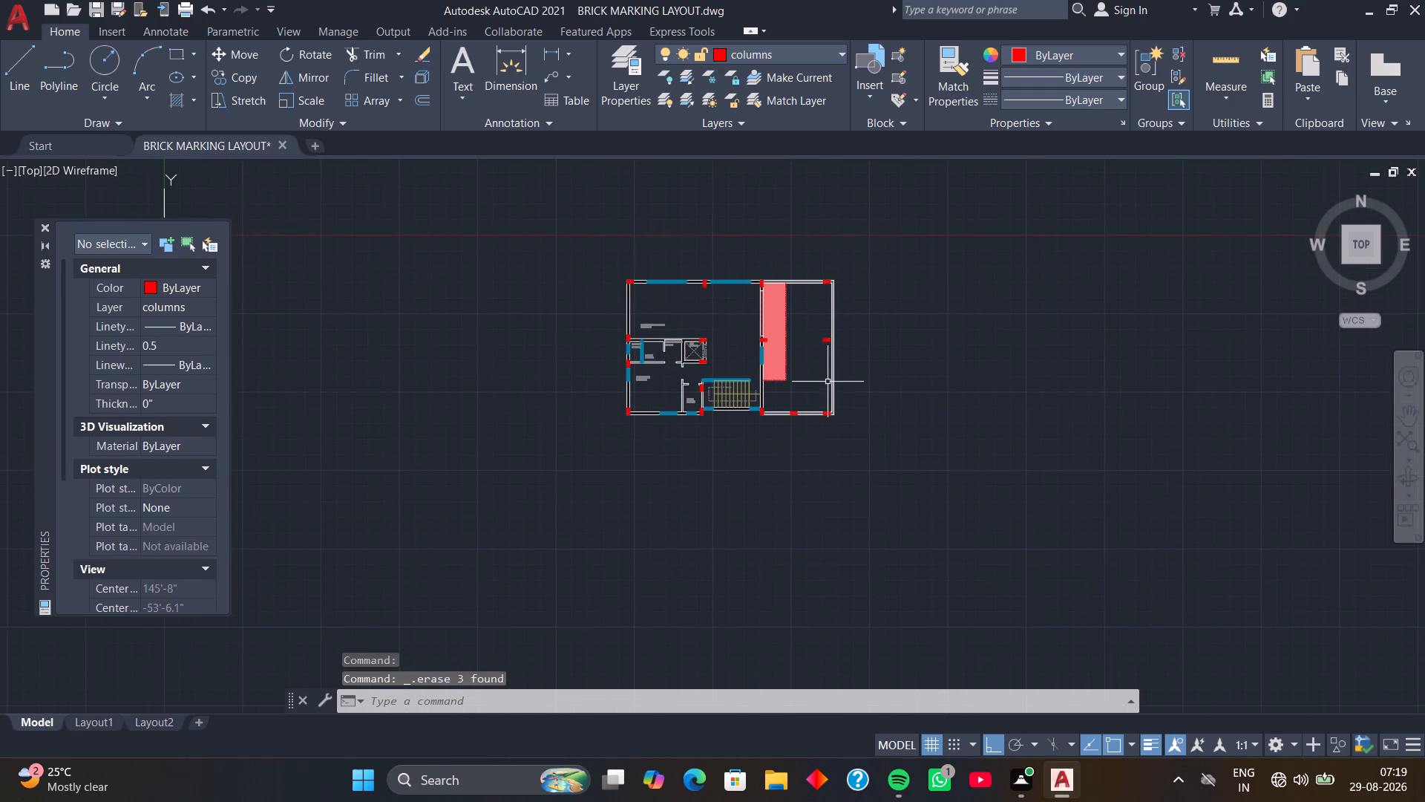
scroll(817, 385, "up", 2)
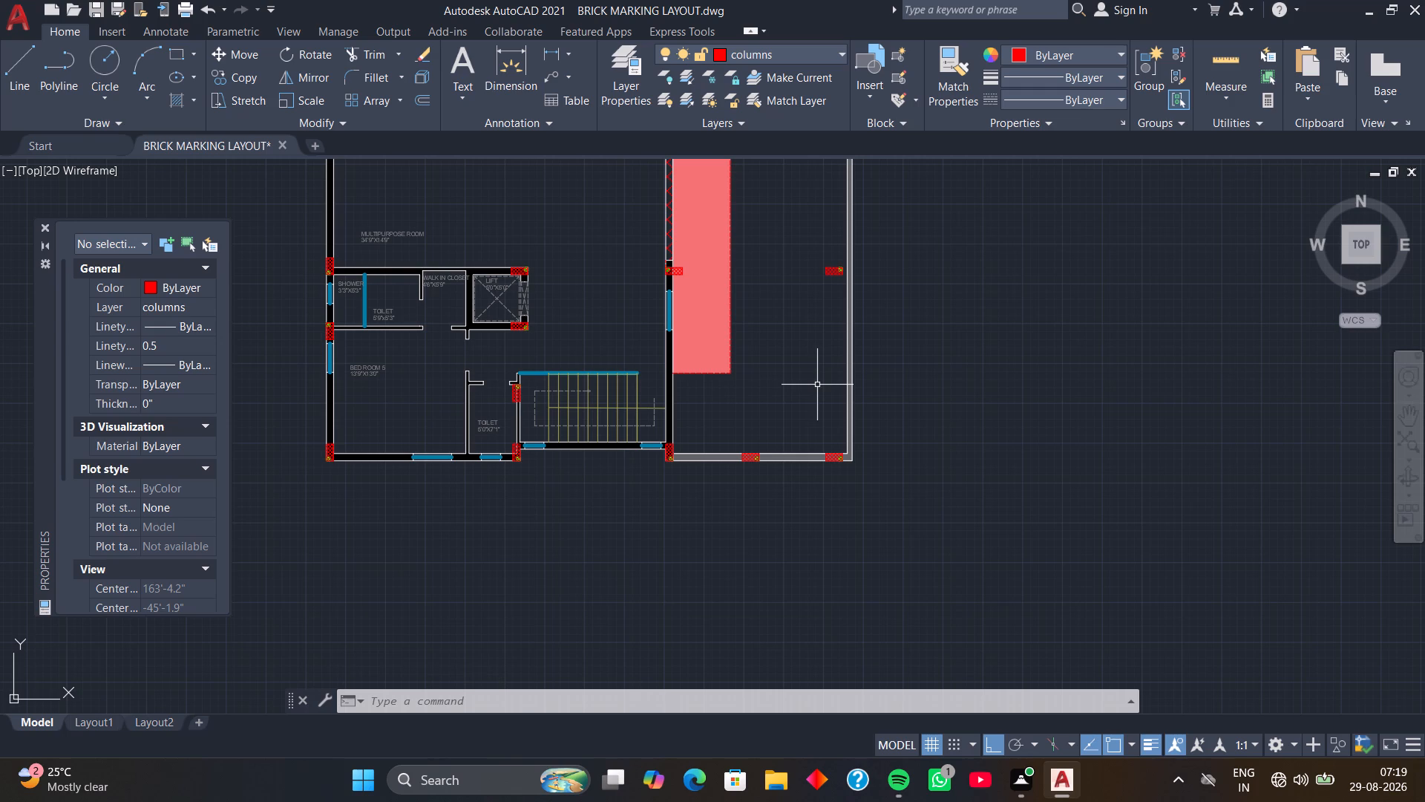
key("l")
key("space")
scroll(733, 403, "up", 3)
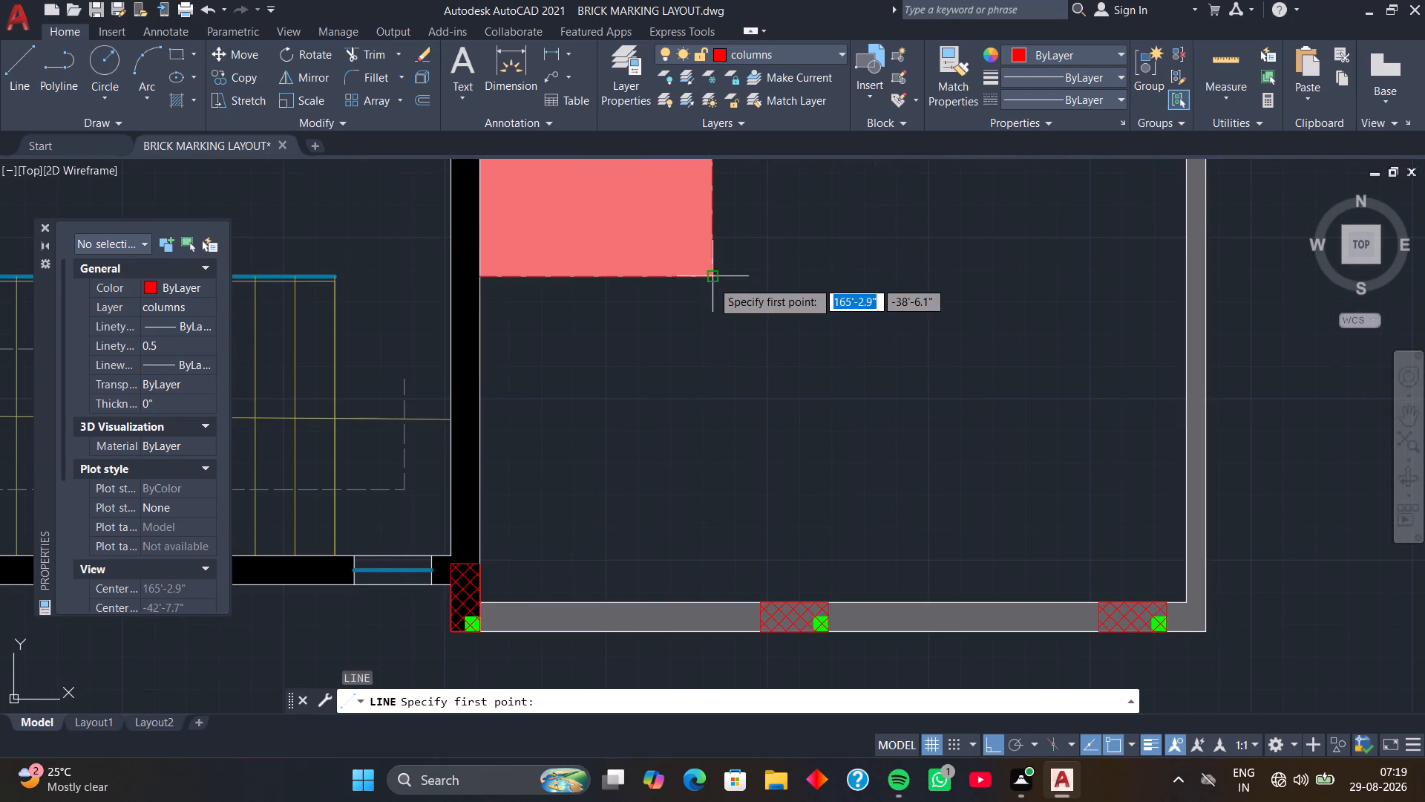
left_click(712, 279)
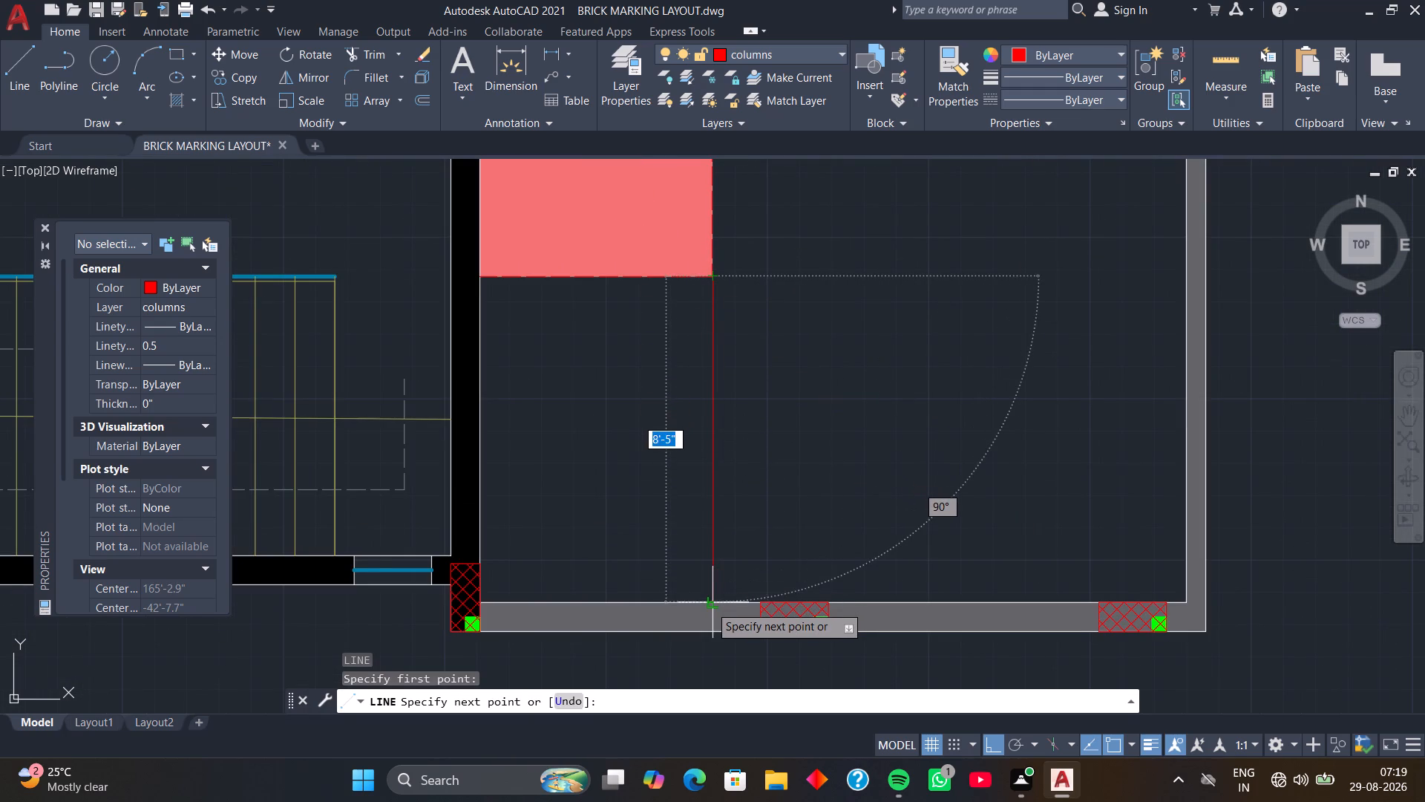
left_click(710, 605)
key("space")
Hatch the open area between the pink strip and the outer grey wall with the ACAD_ISO04W100 pattern.
scroll(739, 535, "down", 2)
middle_click_drag(770, 454, 833, 590)
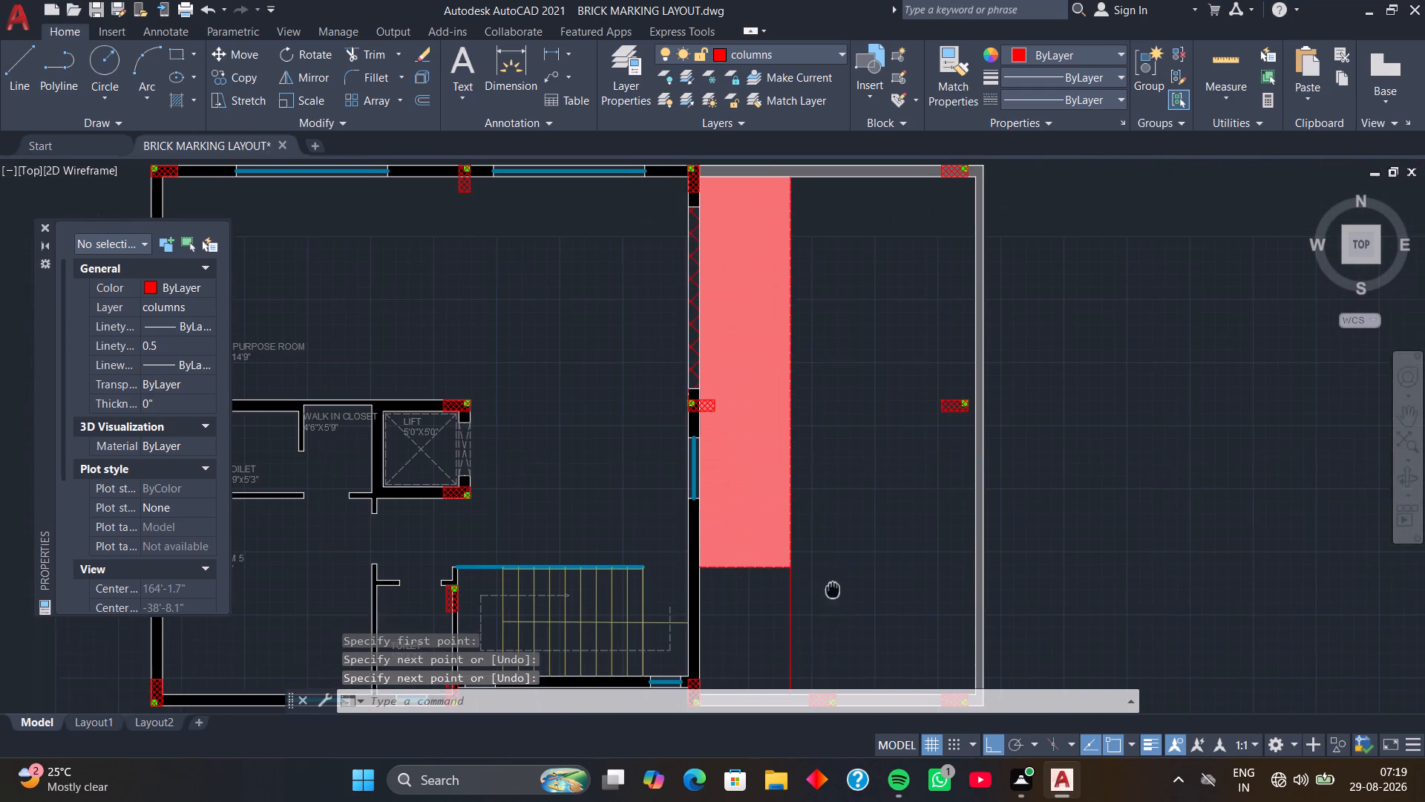
middle_click_drag(833, 590, 834, 593)
type("H")
key("space")
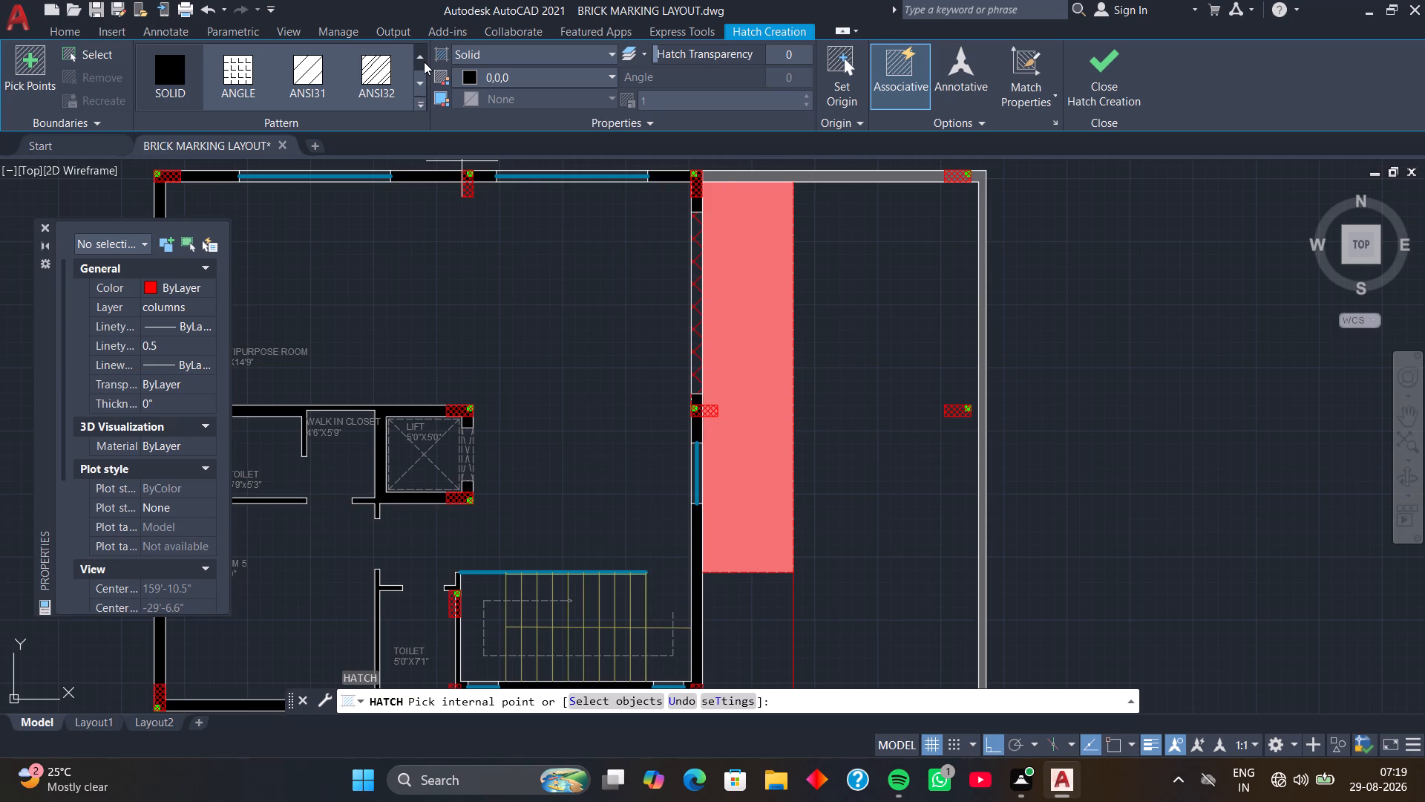
left_click(422, 76)
left_click(422, 76)
left_click(422, 76)
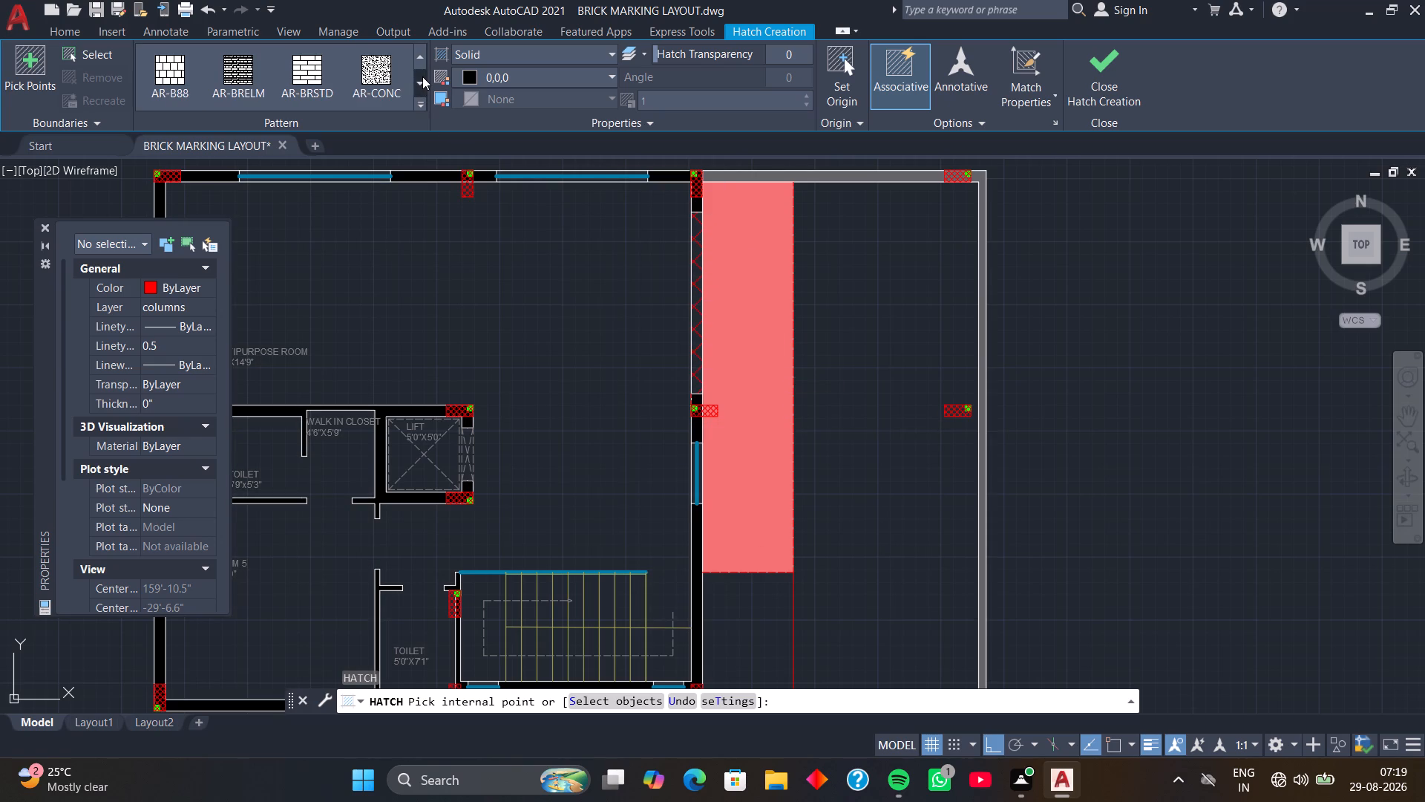
left_click(422, 76)
left_click(422, 76)
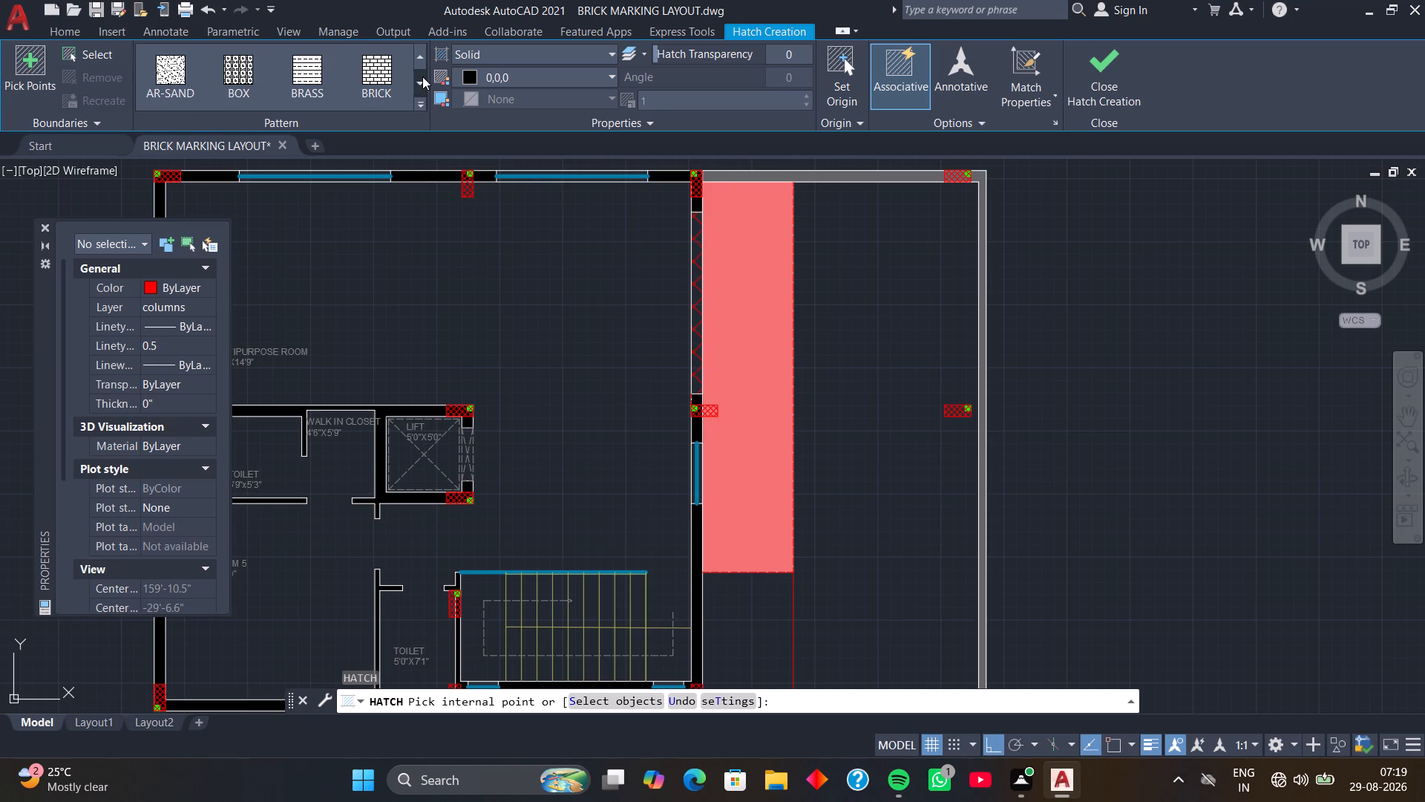
left_click(422, 76)
left_click(422, 76)
left_click(422, 76)
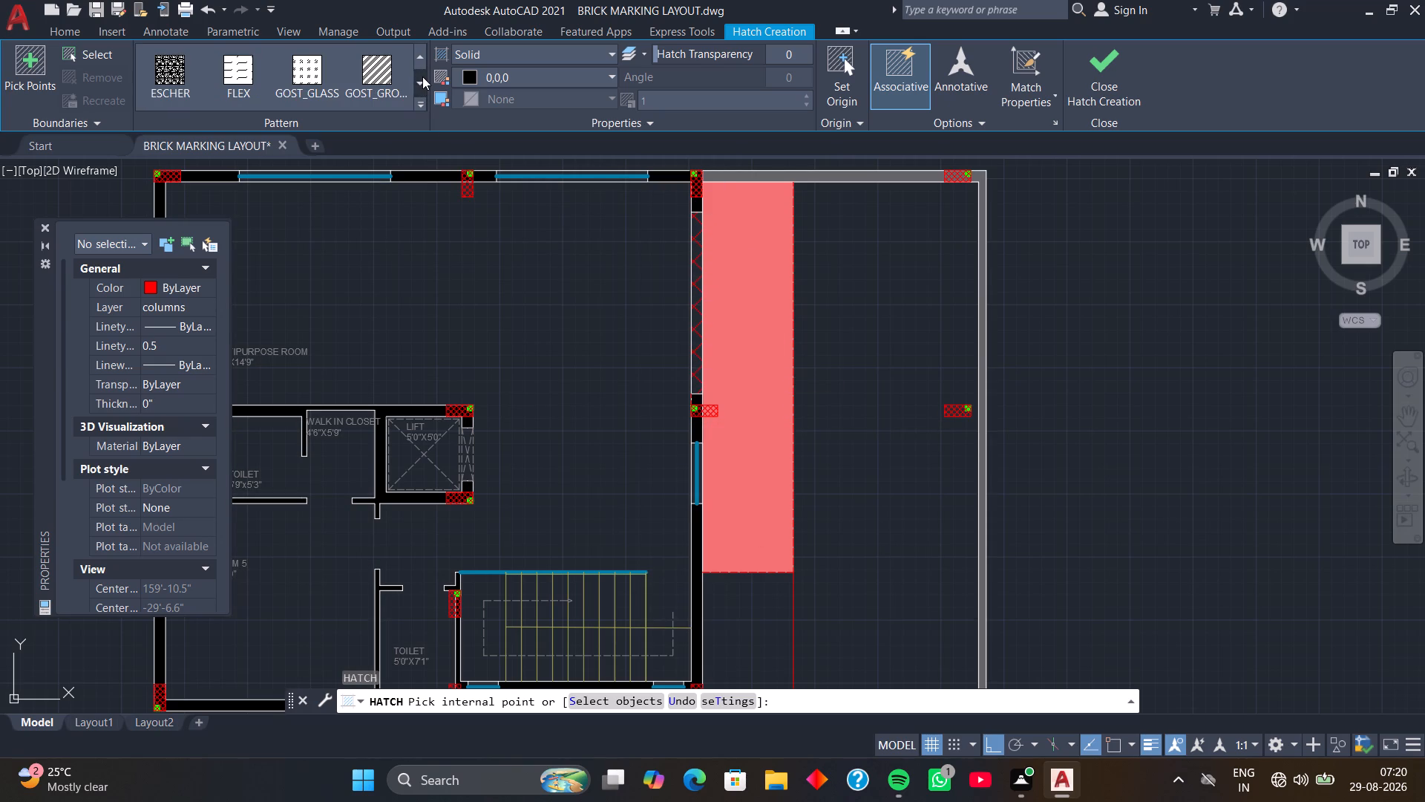
left_click(422, 76)
left_click(422, 76)
left_click(422, 76)
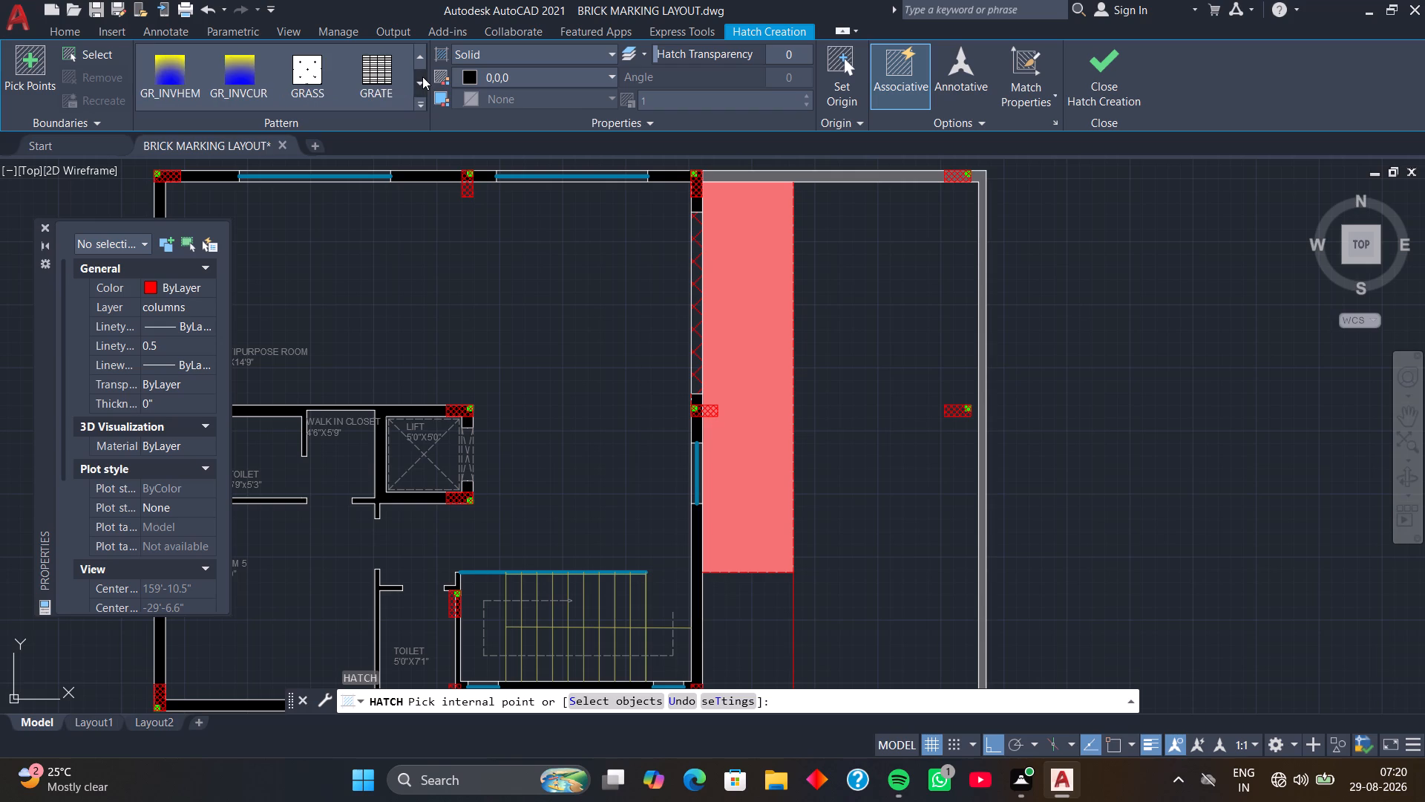
left_click(422, 76)
left_click(422, 76)
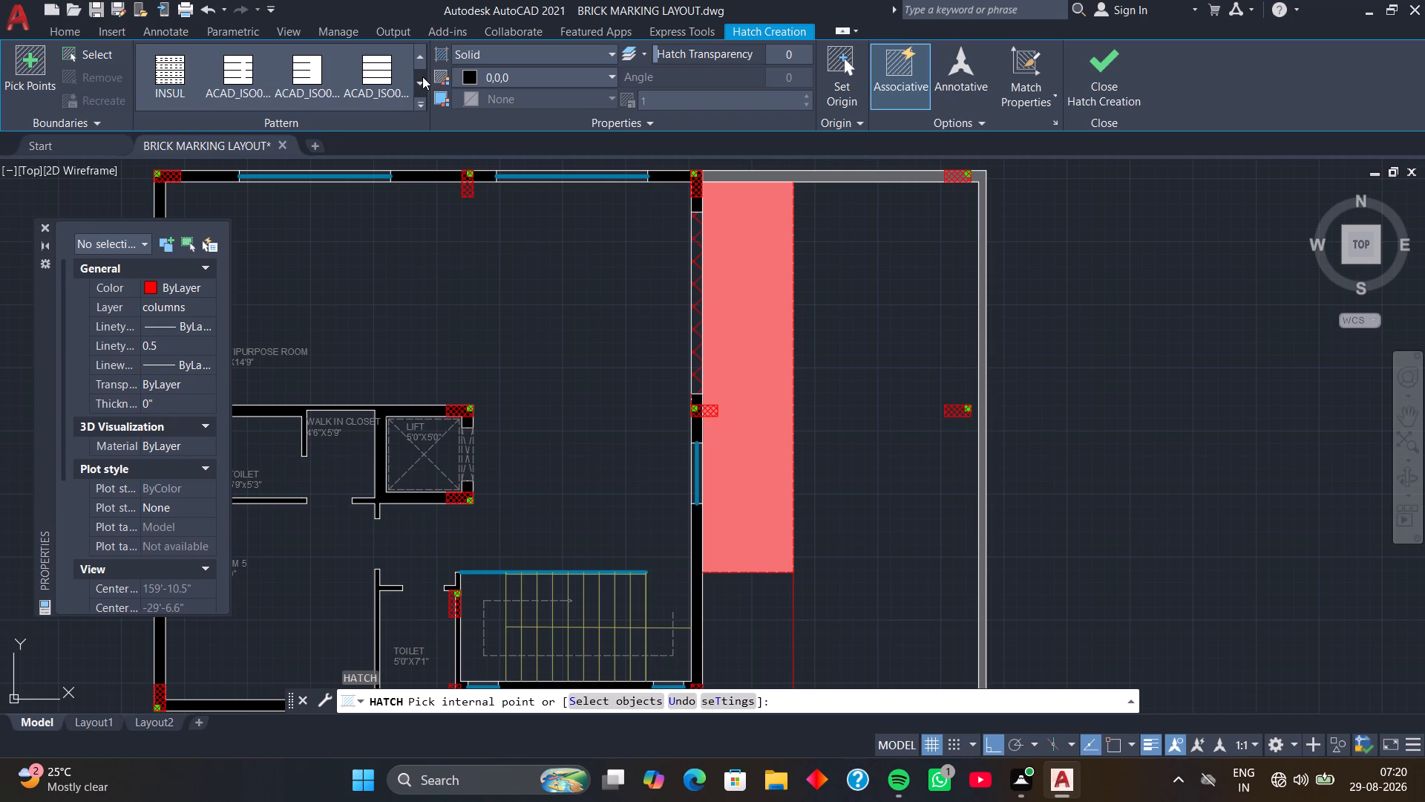
left_click(384, 70)
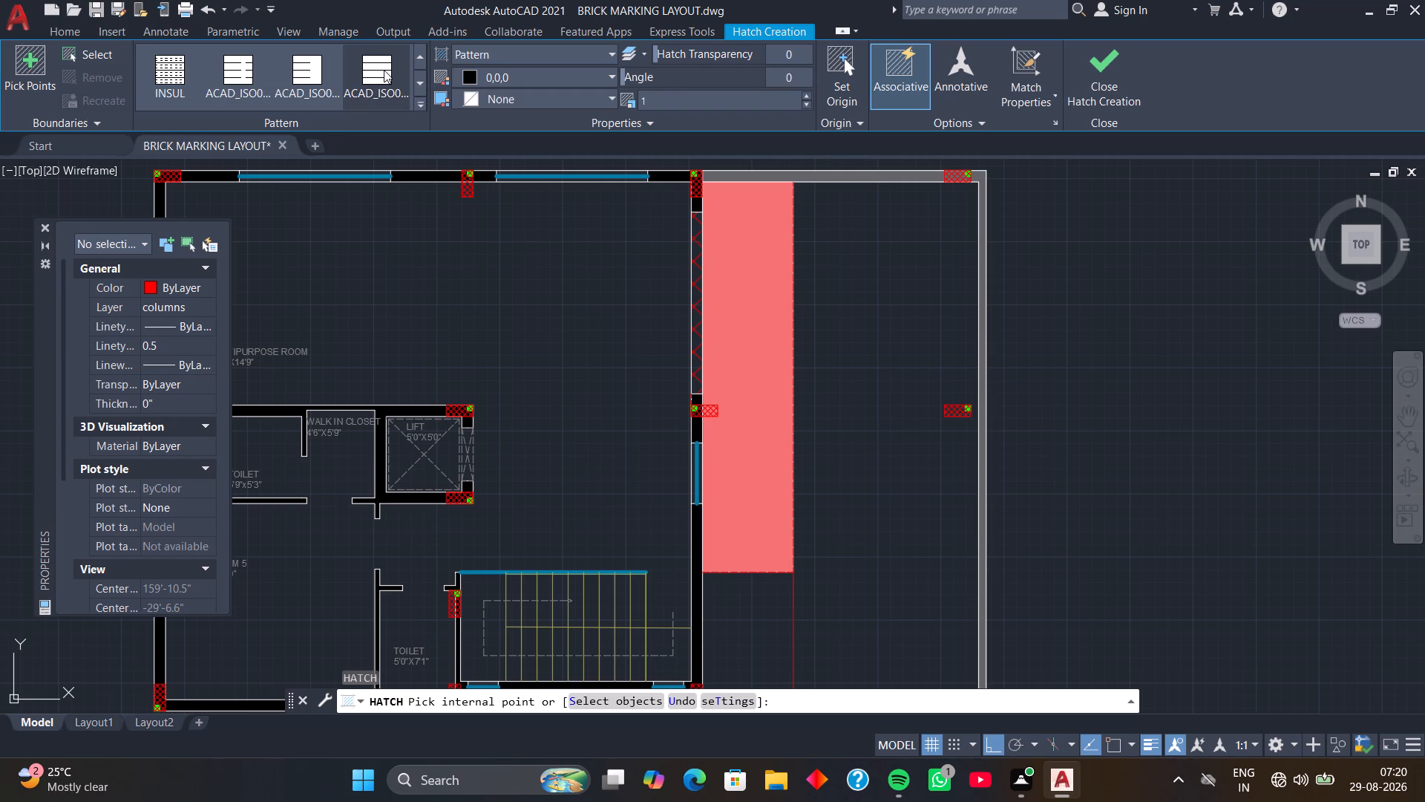
left_click(885, 334)
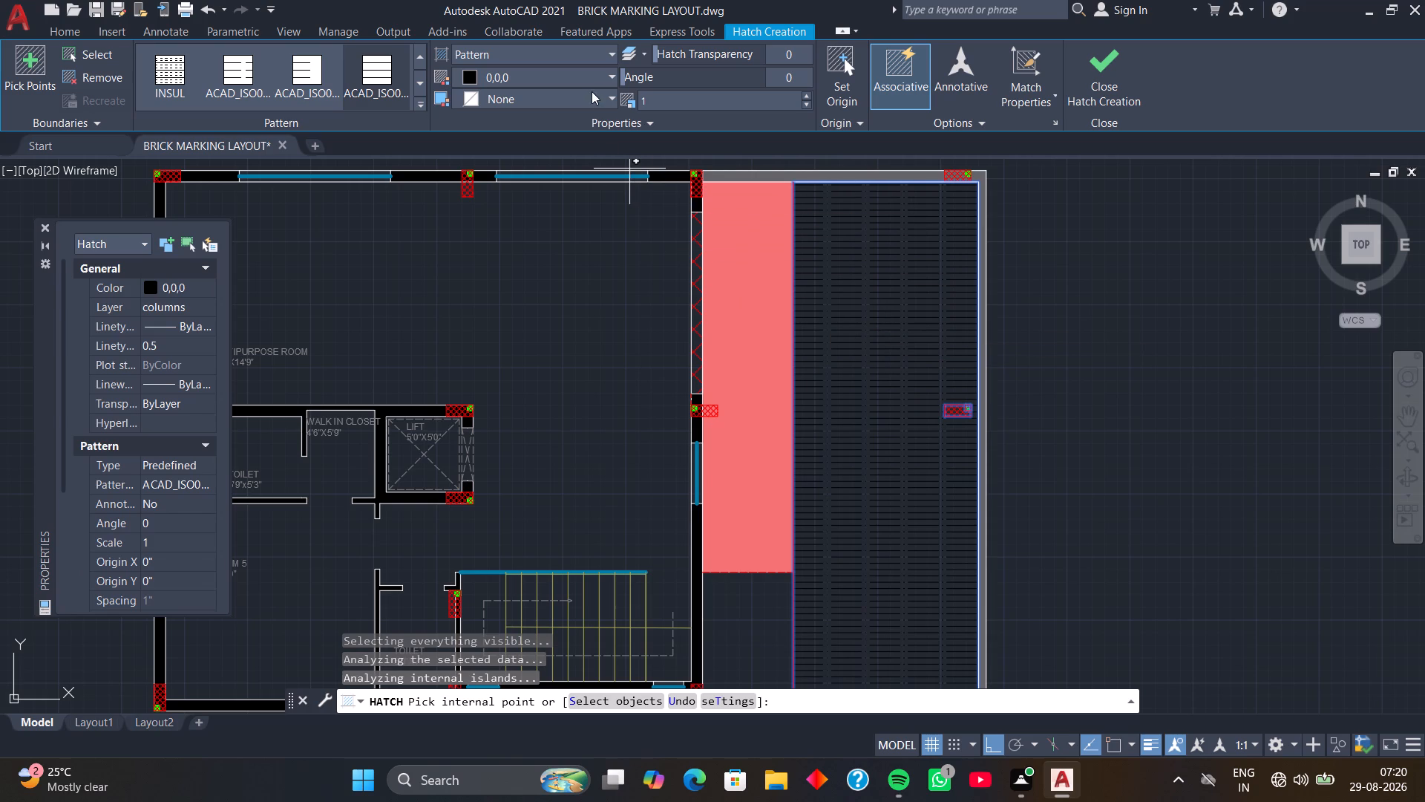
Set the new hatch's colour to ByBlock.
left_click(615, 77)
left_click(534, 117)
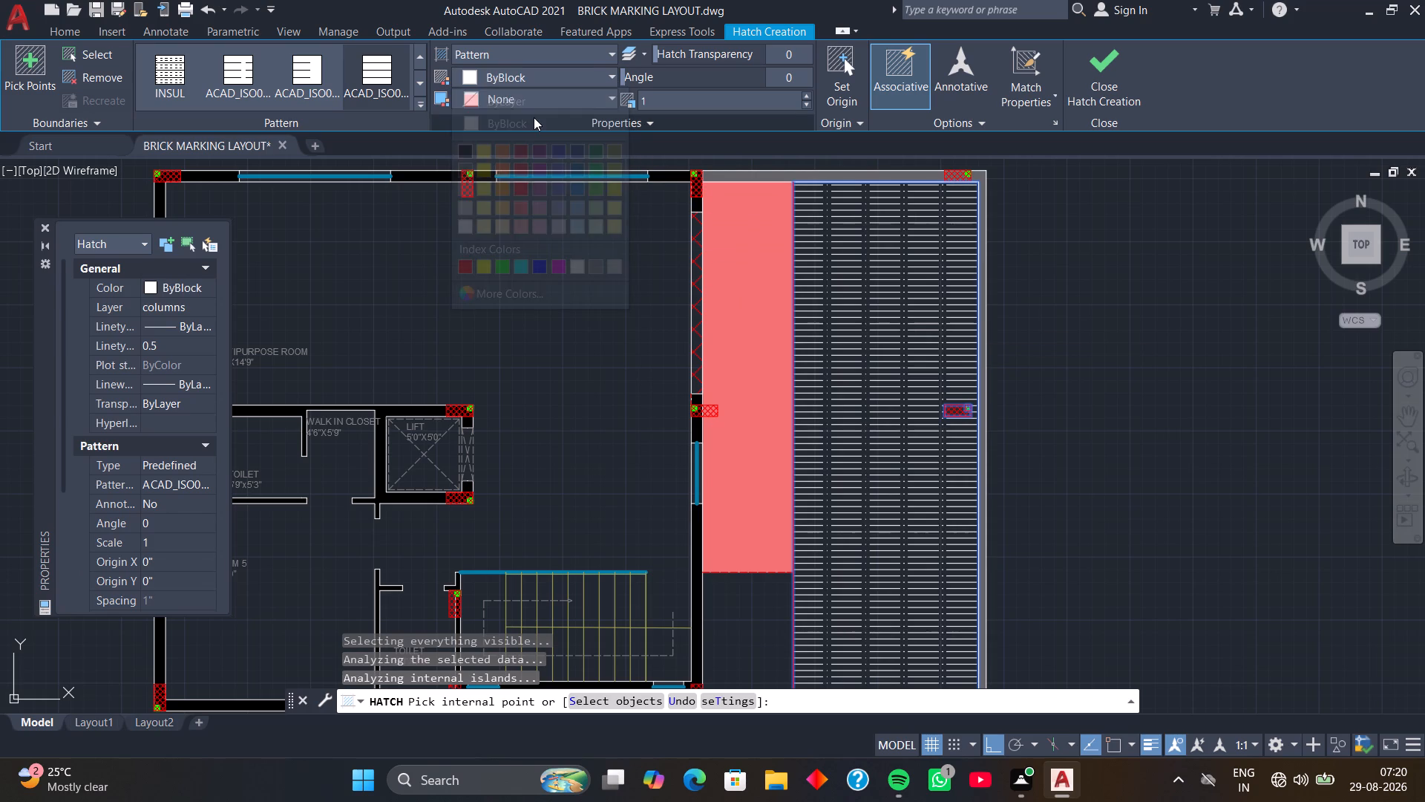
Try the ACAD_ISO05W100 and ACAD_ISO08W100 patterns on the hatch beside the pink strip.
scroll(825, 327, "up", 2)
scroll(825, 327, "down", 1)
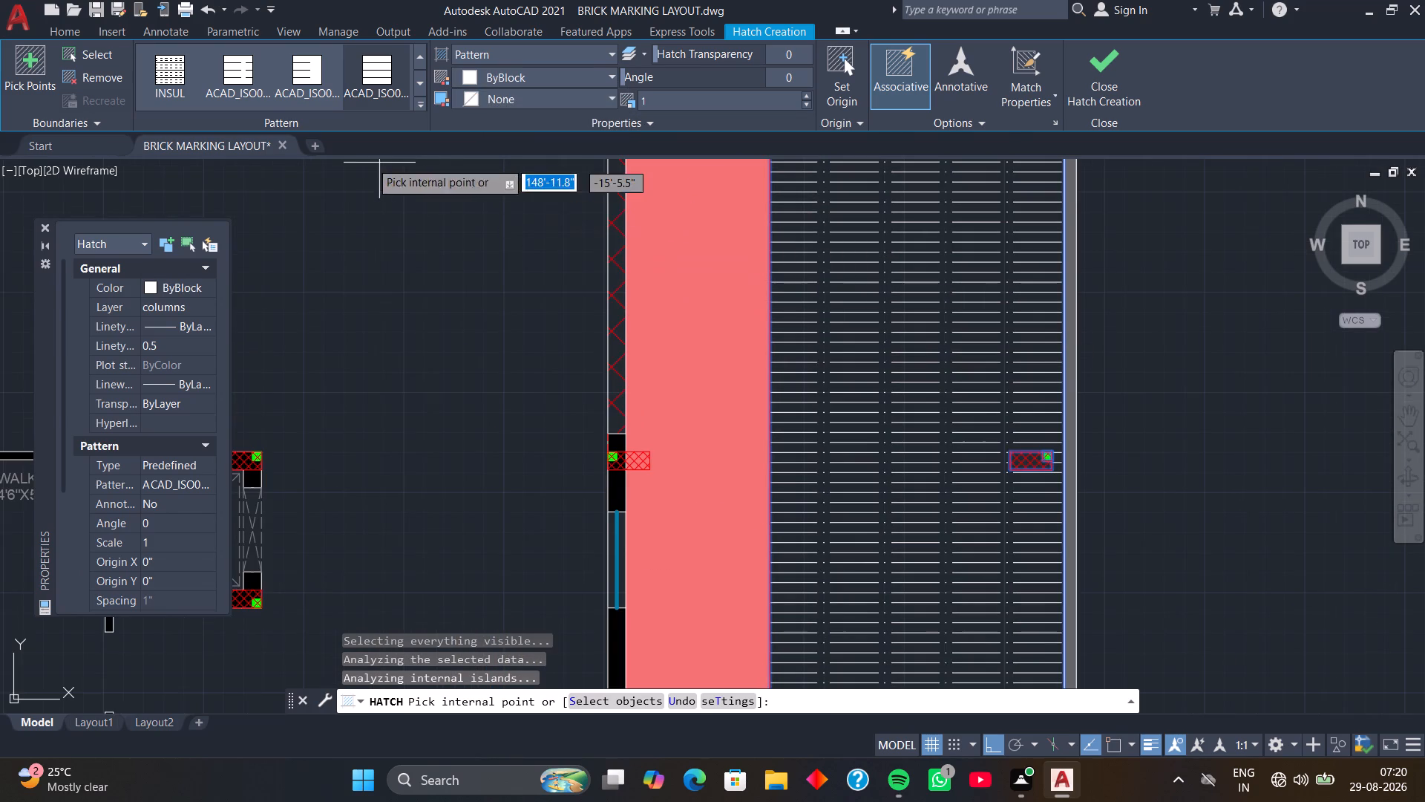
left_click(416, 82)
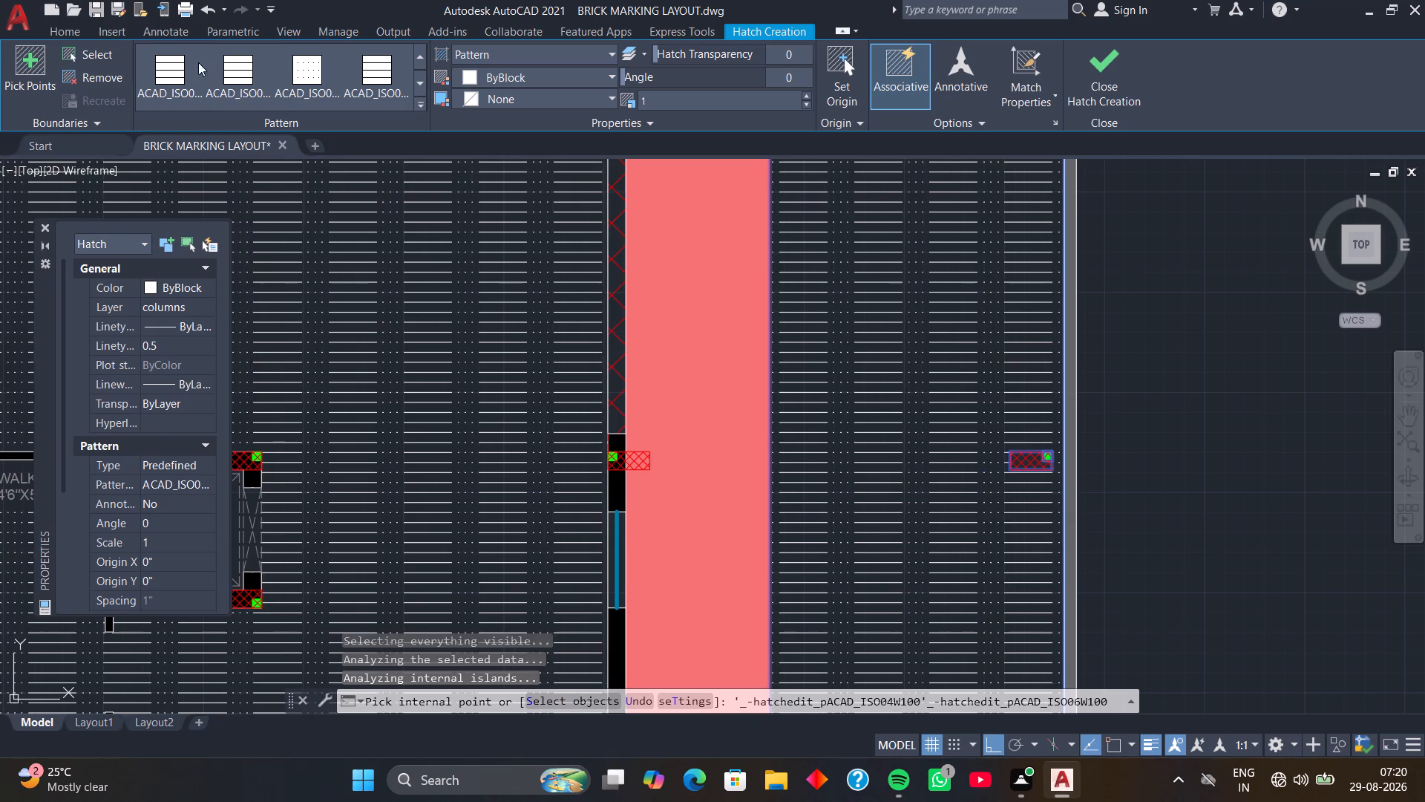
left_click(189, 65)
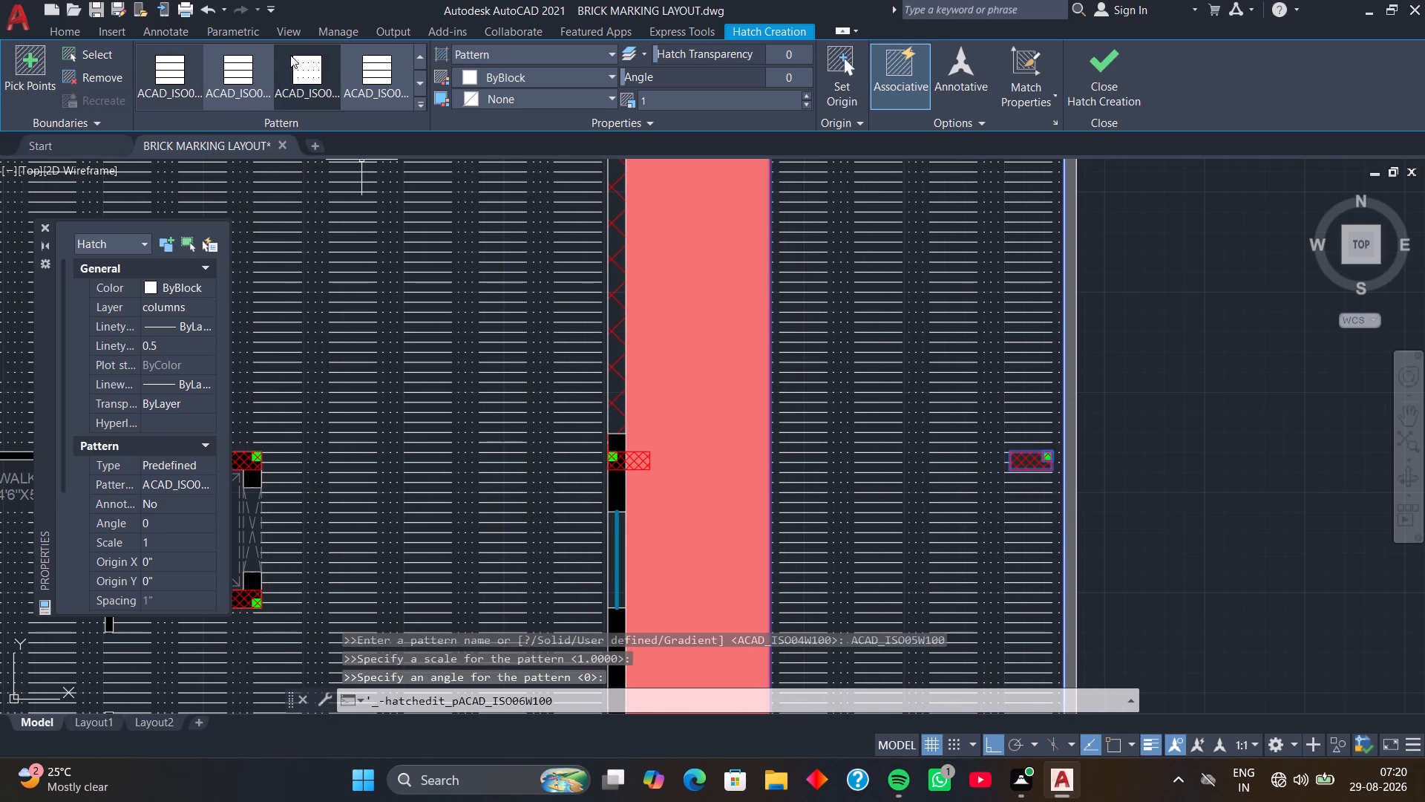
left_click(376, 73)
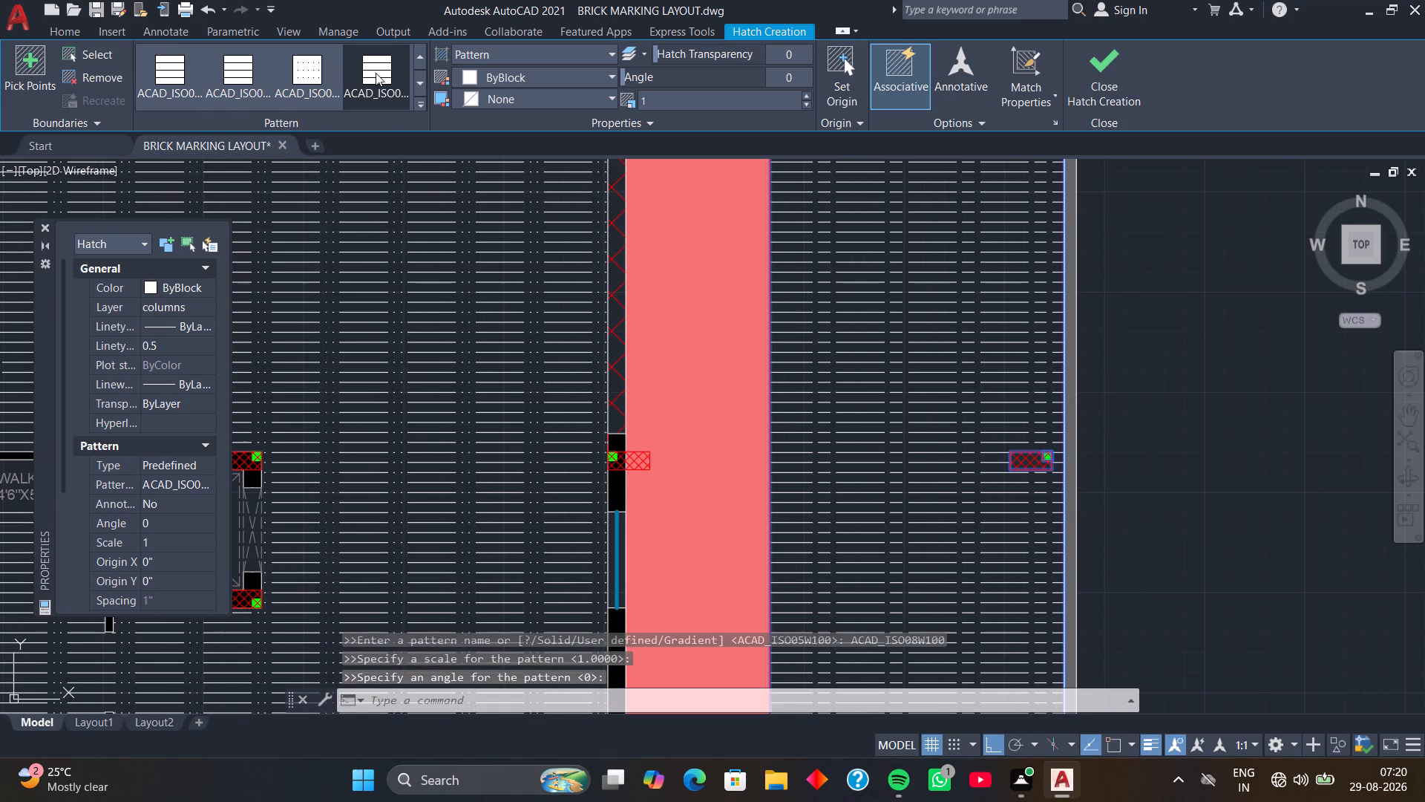
Change the pattern of the hatch beside the pink strip to JIS_LC_20.
left_click(419, 79)
left_click(419, 79)
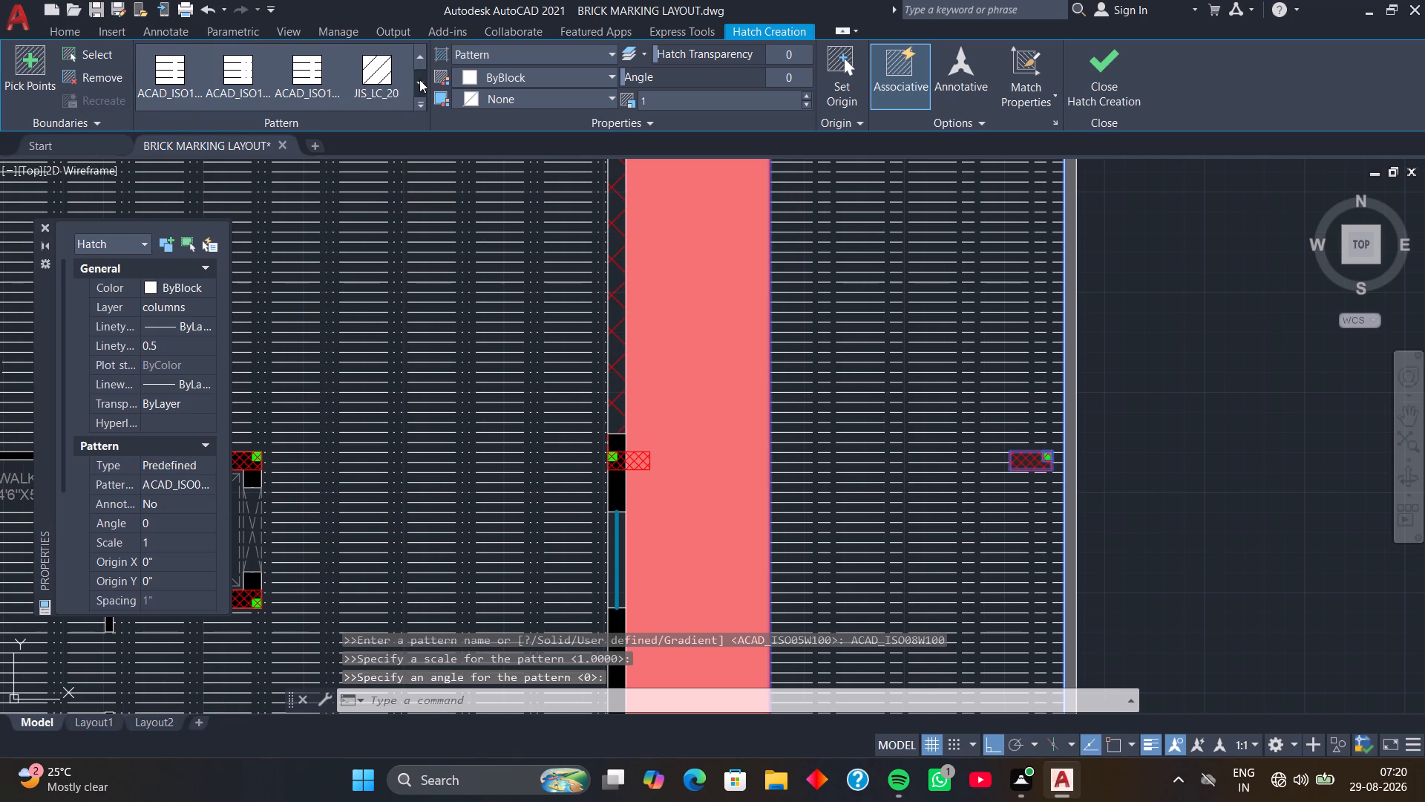
left_click(383, 70)
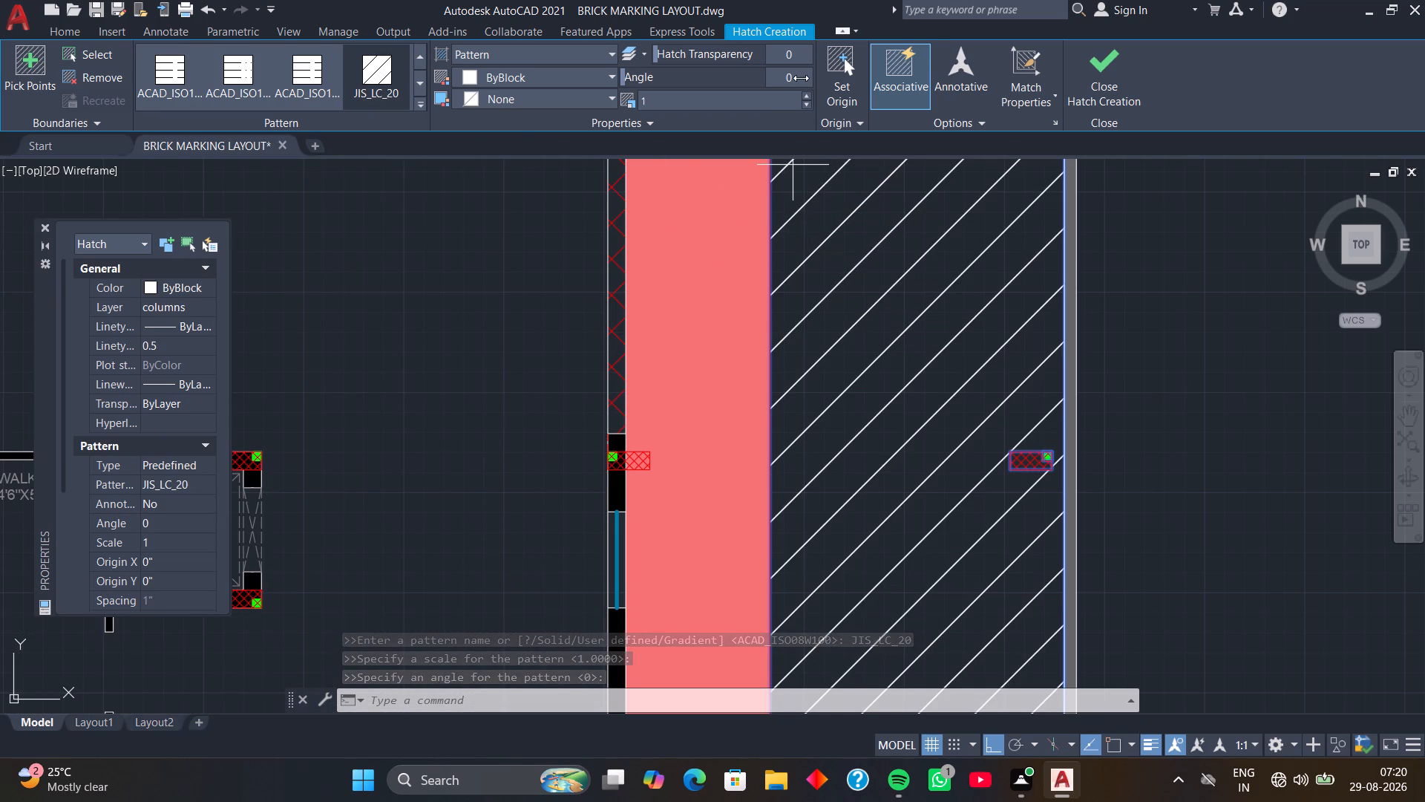
Set the JIS_LC_20 hatch's angle to 45 so its lines run vertically, and finish the hatch.
left_click_drag(639, 76, 663, 79)
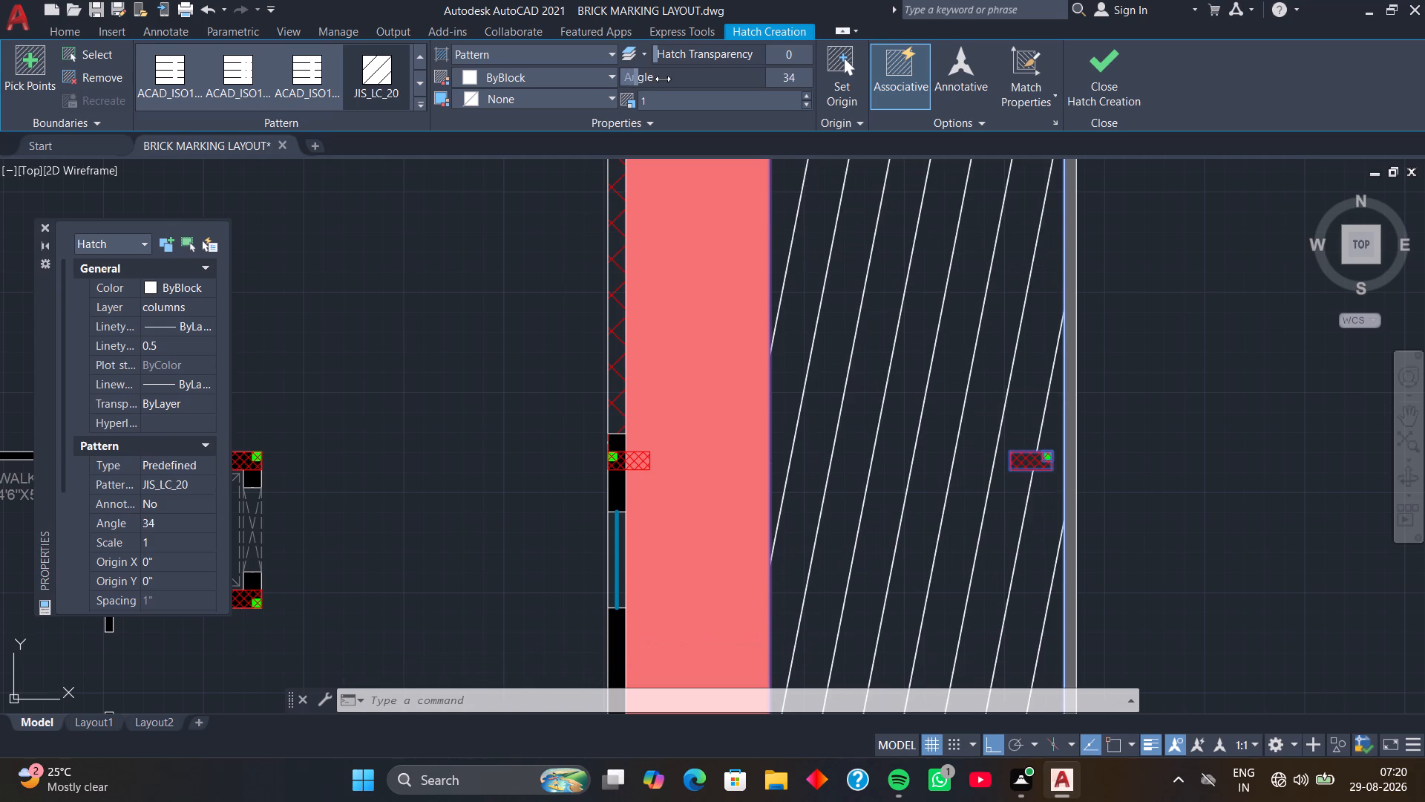
left_click_drag(663, 79, 674, 79)
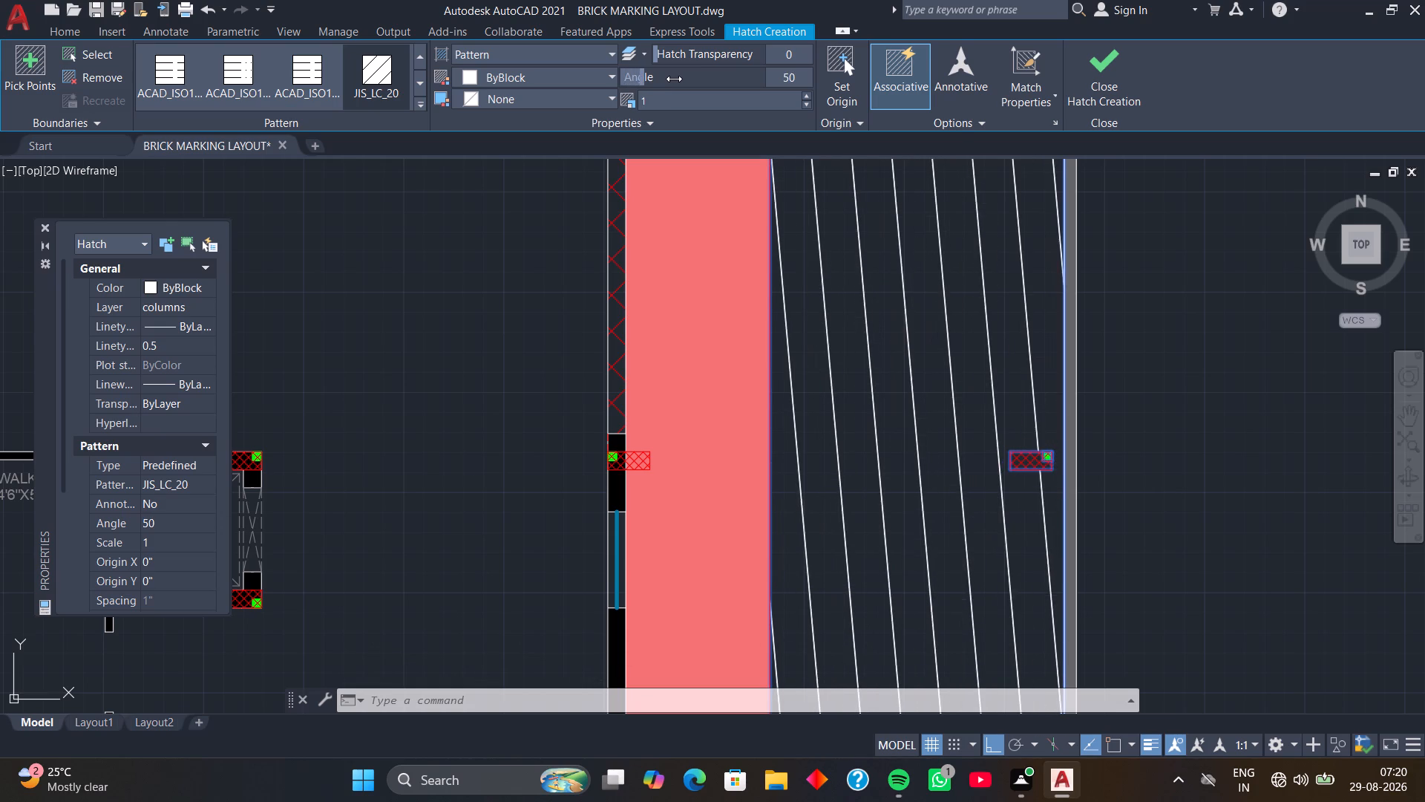
left_click_drag(674, 79, 669, 80)
left_click(801, 73)
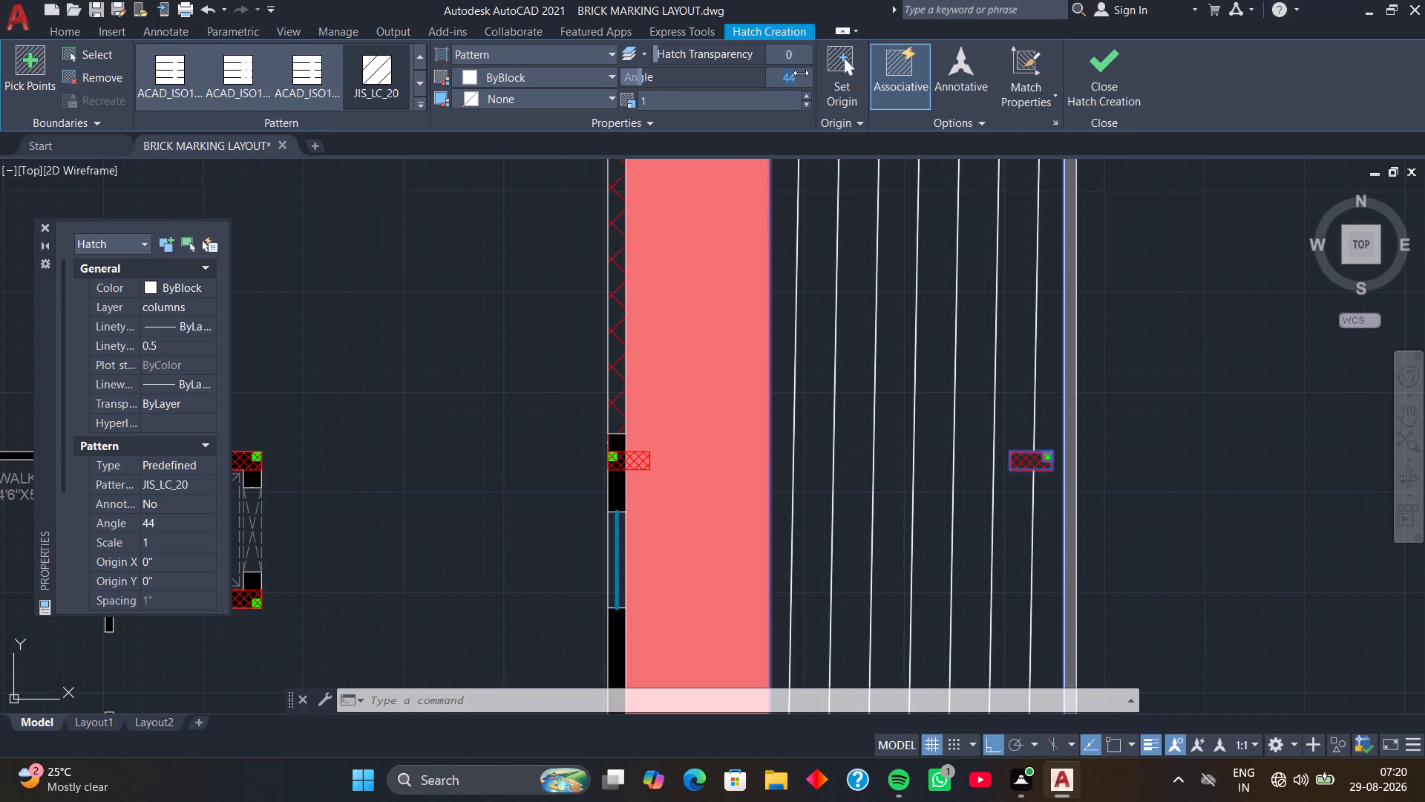
type("45")
key("Return")
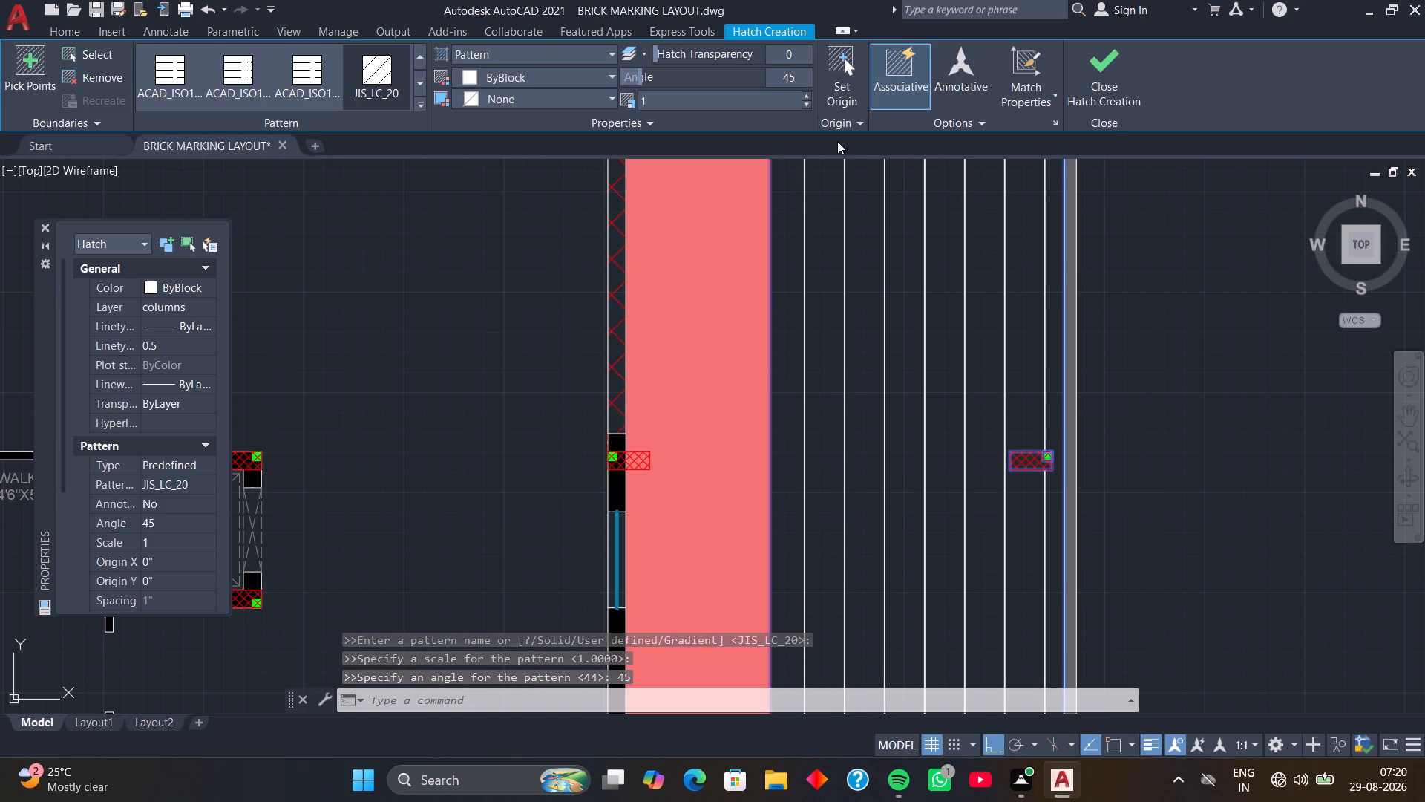
scroll(846, 163, "down", 1)
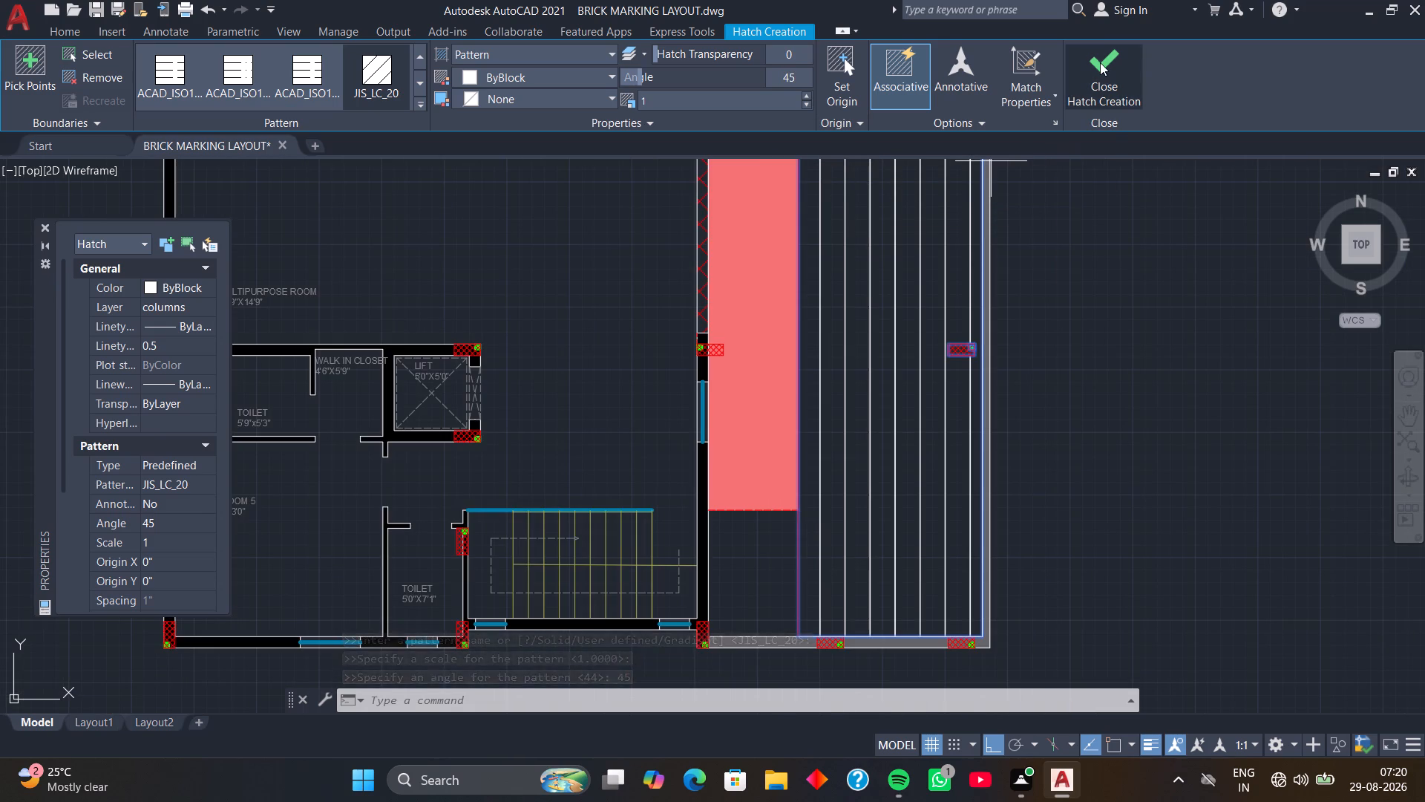
left_click(1100, 61)
Make WALL DIMENSIONS the current layer.
scroll(1096, 197, "down", 1)
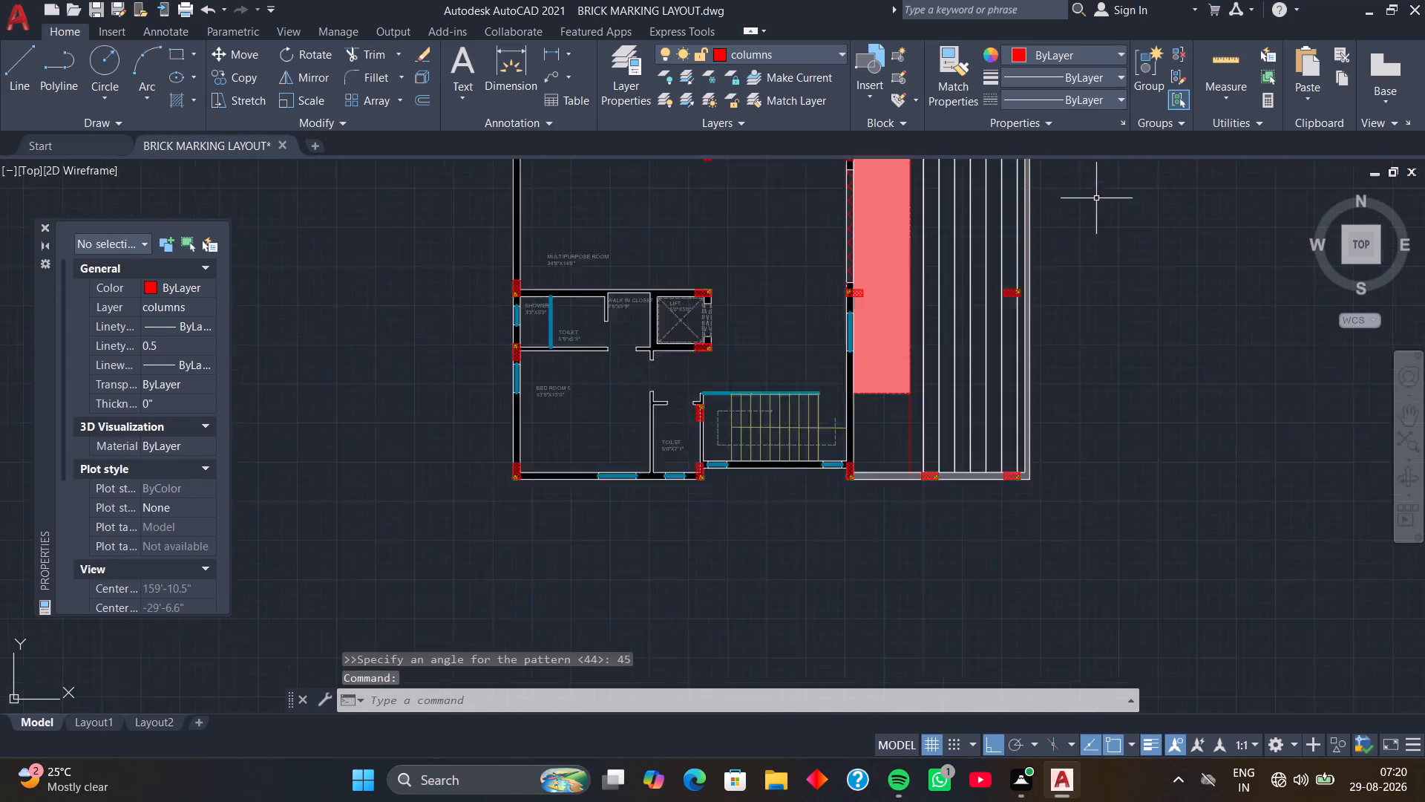
scroll(1096, 198, "down", 1)
middle_click_drag(1098, 218, 949, 353)
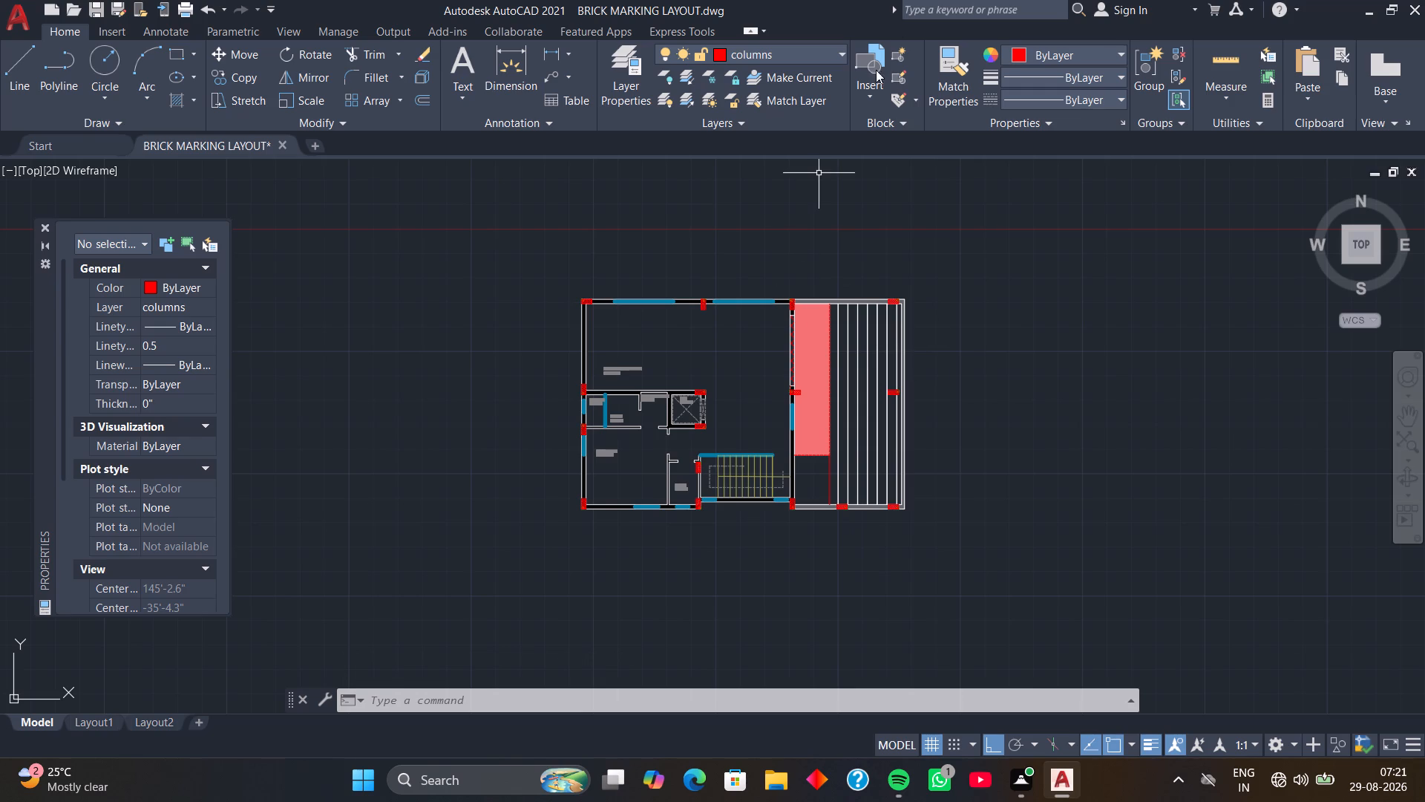
left_click(839, 53)
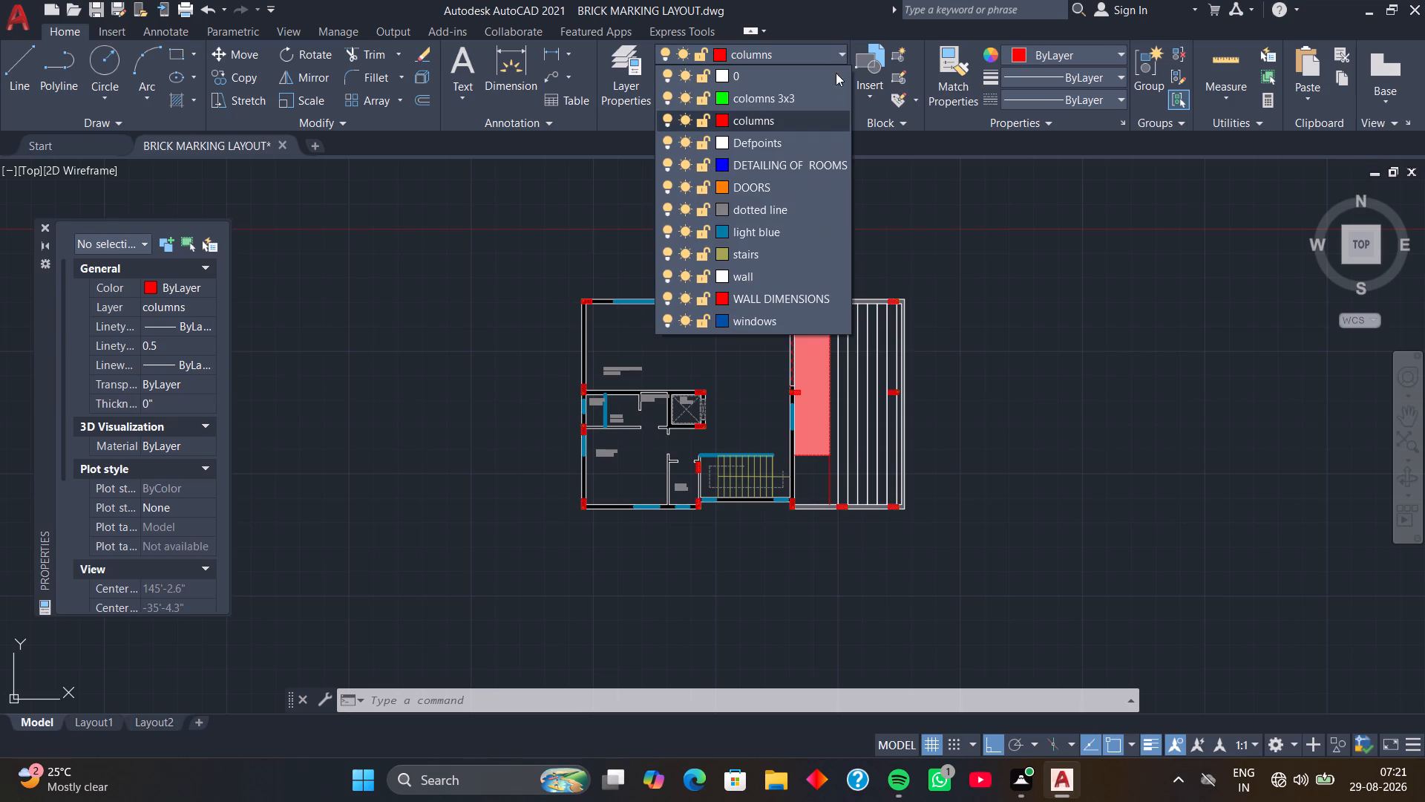
left_click(805, 302)
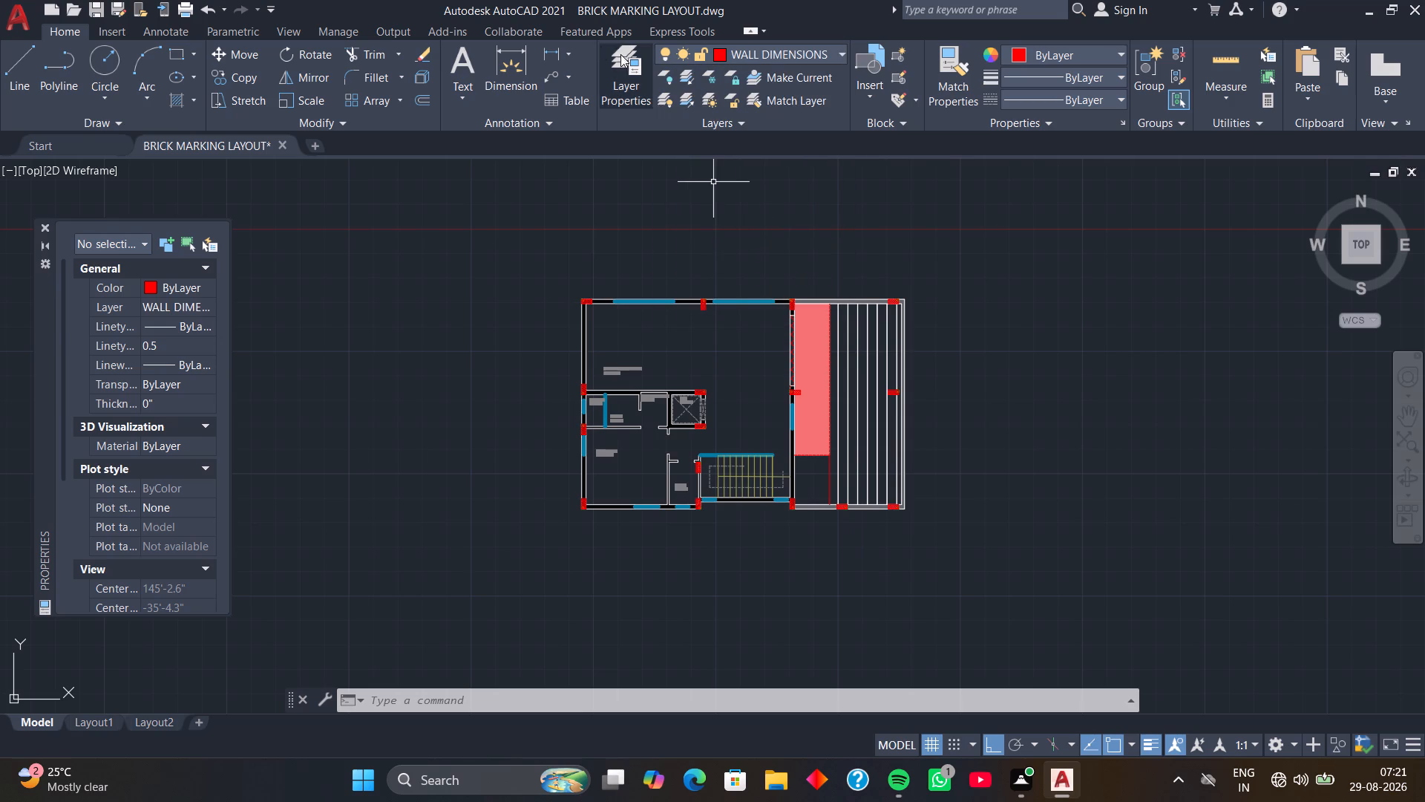
Add a linear dimension for the width of the plan's upper-left corner column, placed just above the top wall.
left_click(566, 51)
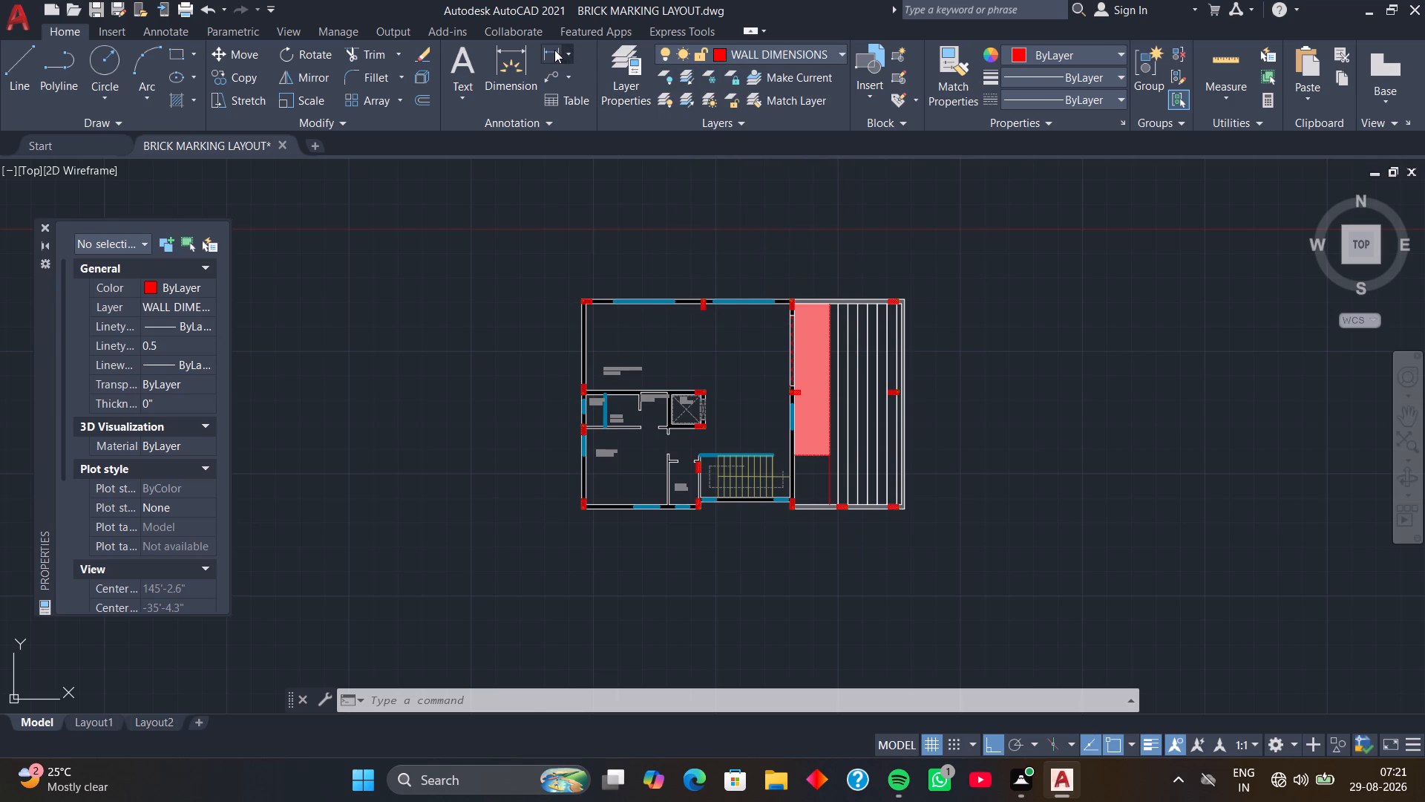
left_click(554, 50)
scroll(594, 285, "up", 4)
middle_click_drag(596, 301, 660, 228)
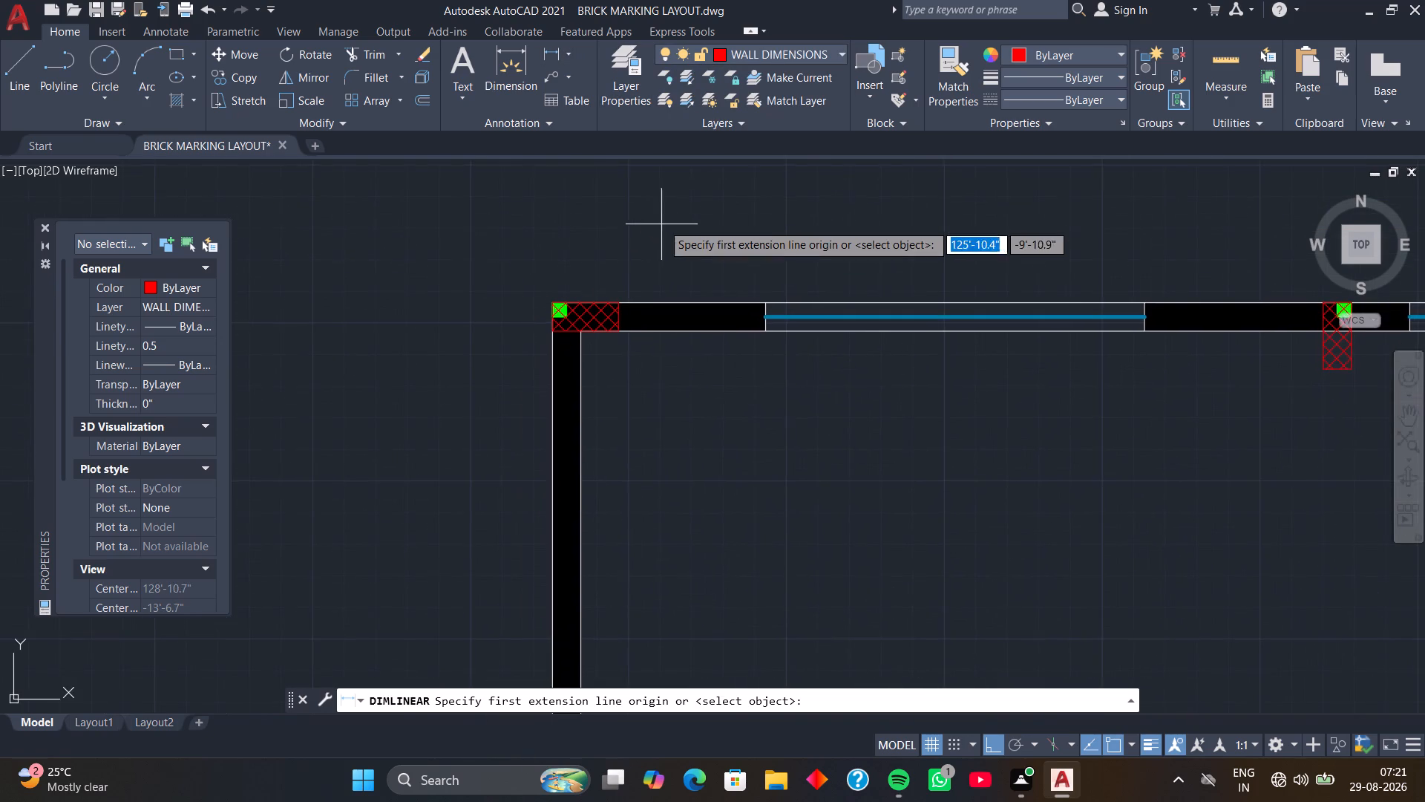
scroll(644, 252, "up", 1)
middle_click_drag(643, 263, 669, 186)
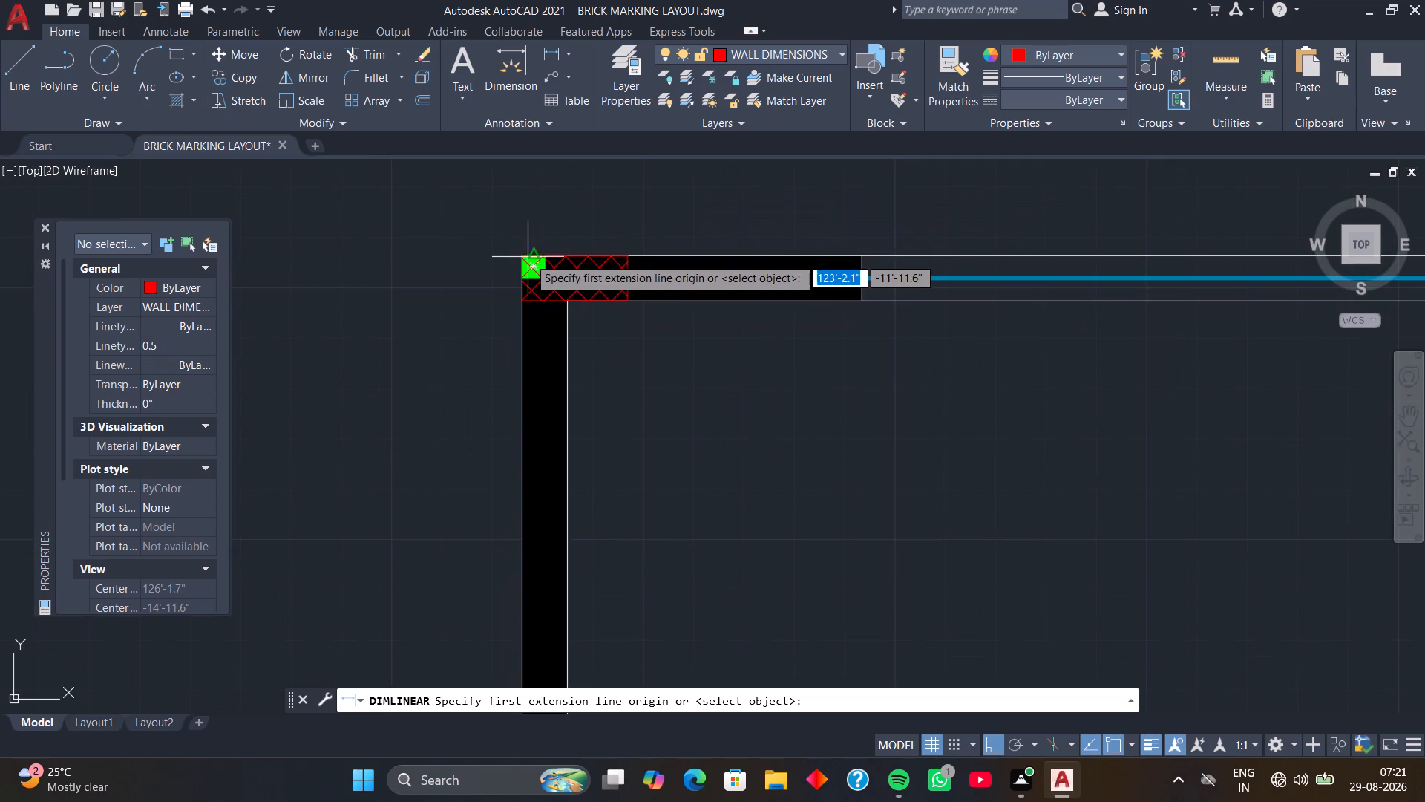
left_click(518, 256)
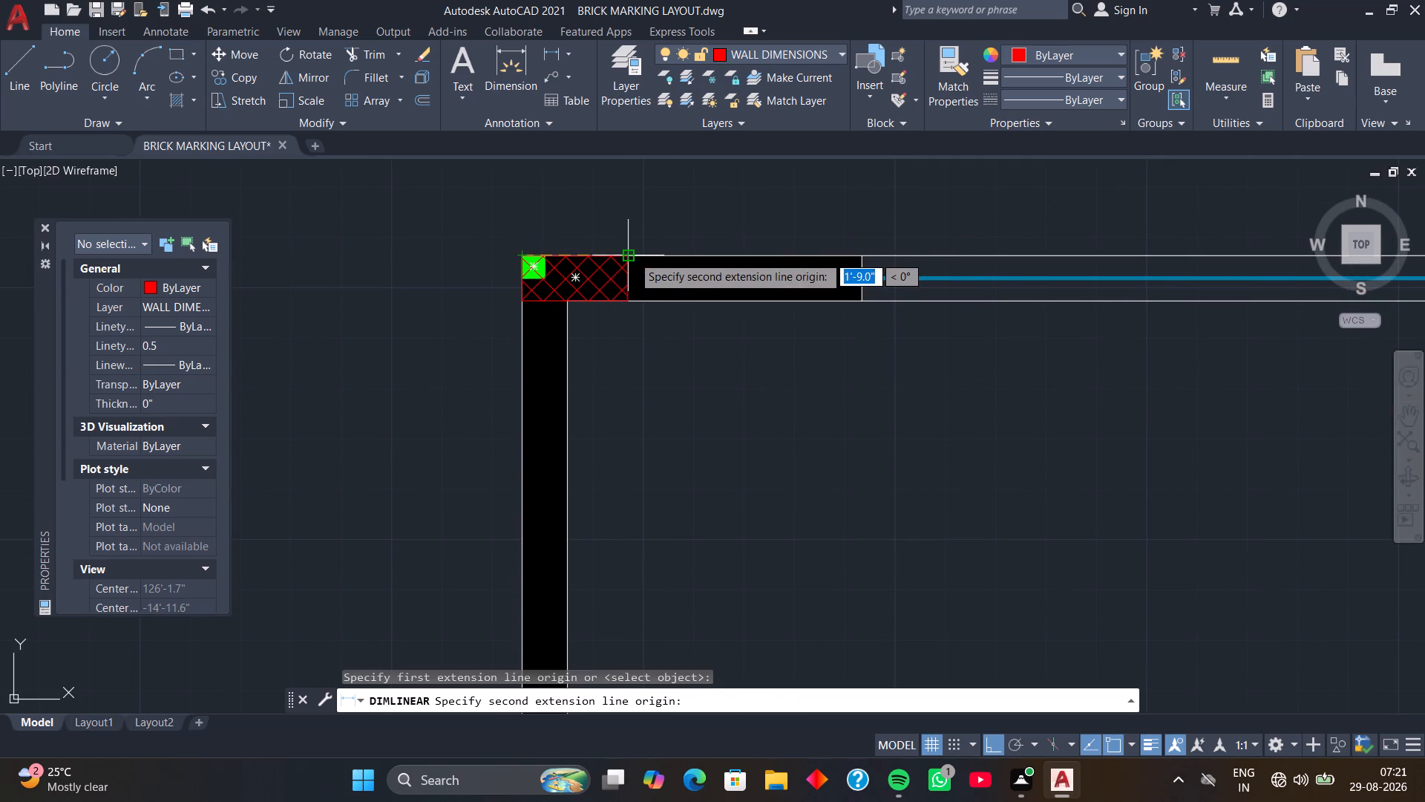
left_click(632, 255)
left_click(632, 246)
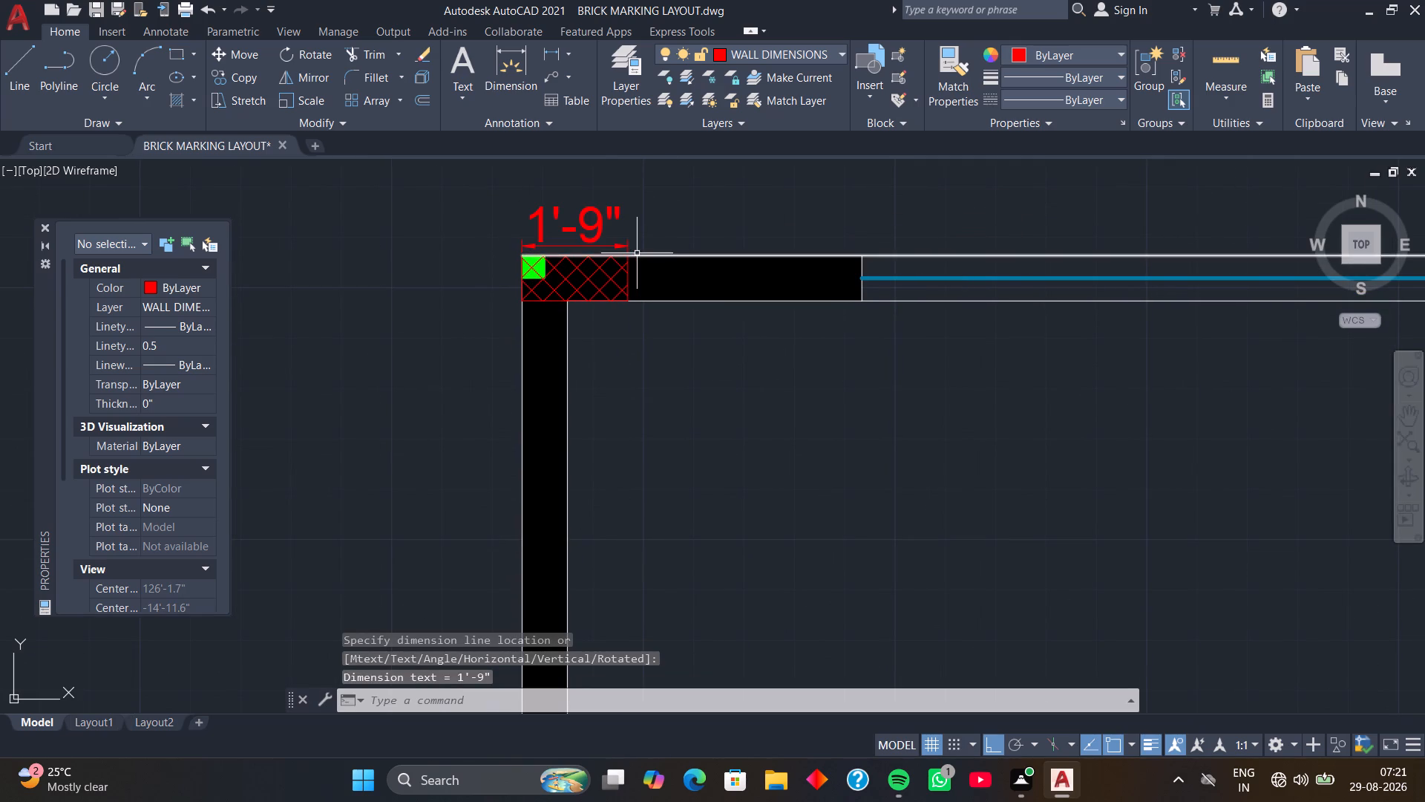
Add a linear dimension above the top wall for the wall segment between the corner column and the first window.
key("space")
left_click(628, 258)
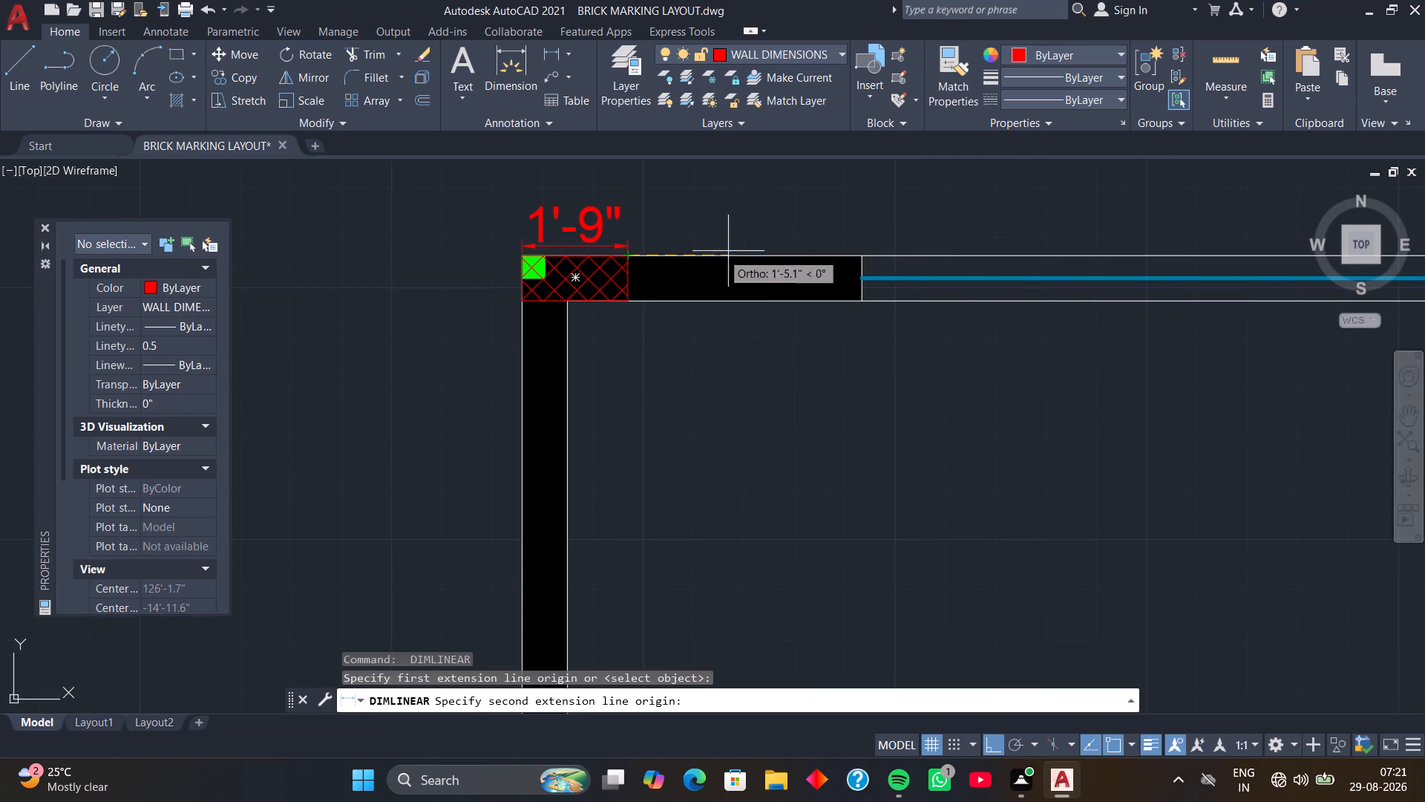
left_click(860, 255)
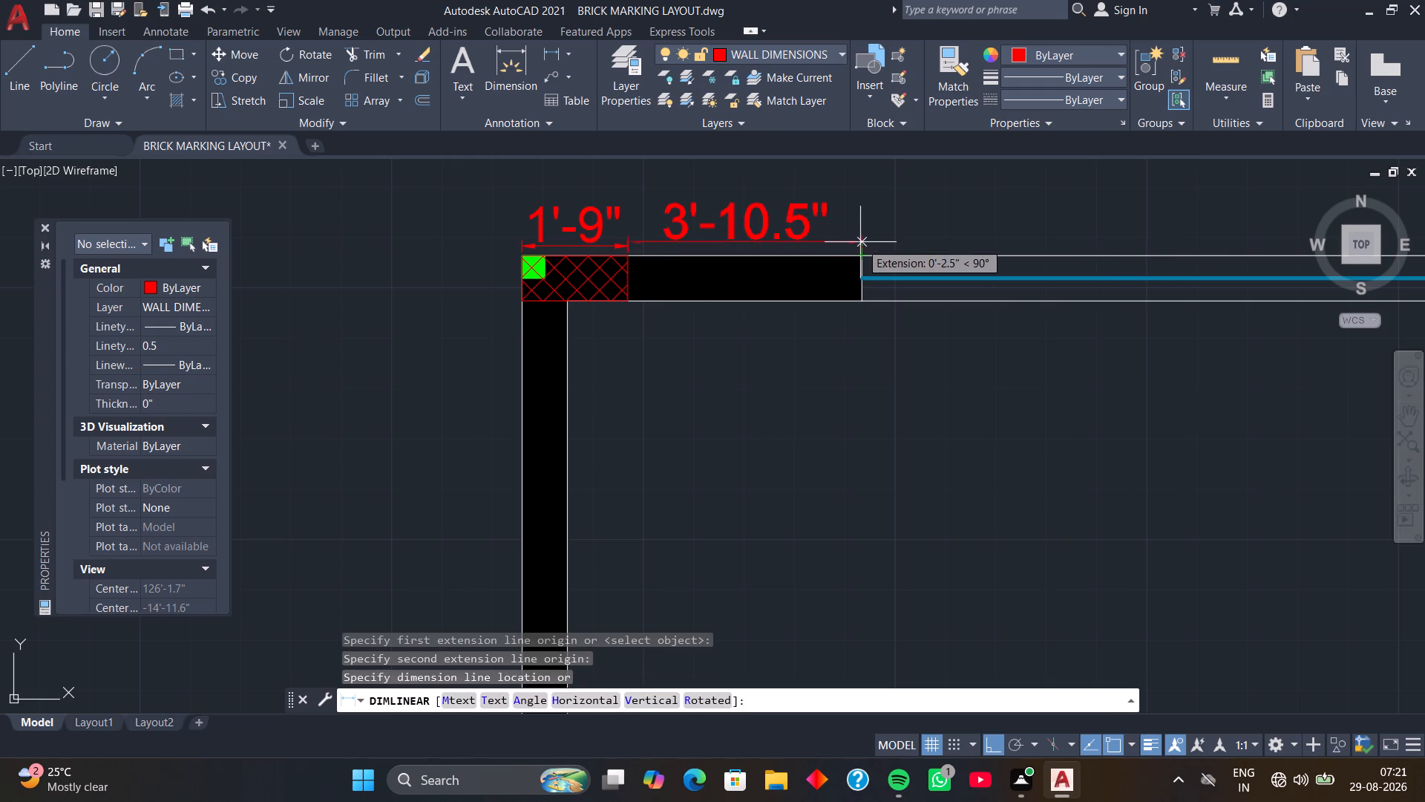
left_click(860, 242)
Add a linear dimension for the width of the top wall's first window, placed just above the wall.
scroll(865, 242, "down", 1)
middle_click_drag(868, 241, 664, 216)
key("space")
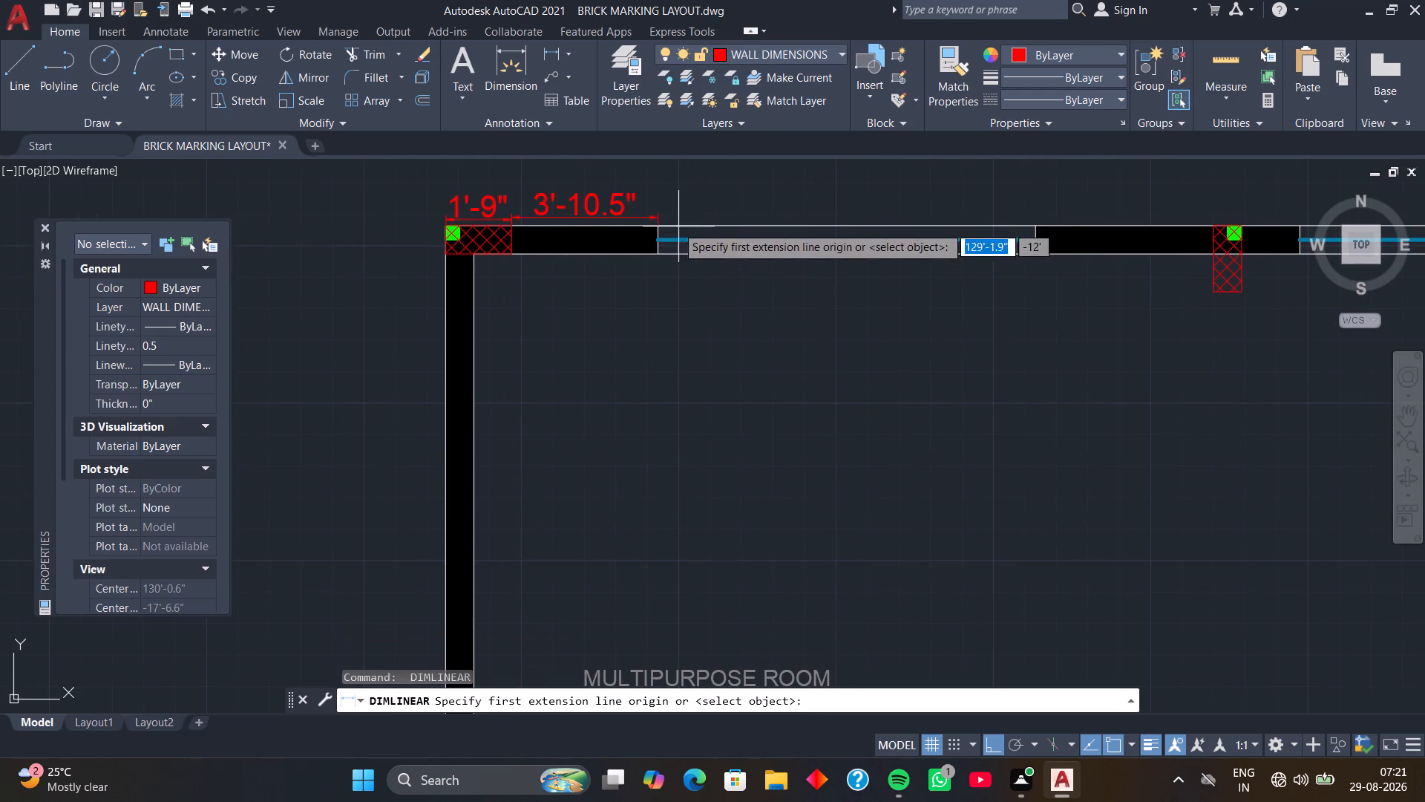
left_click(662, 227)
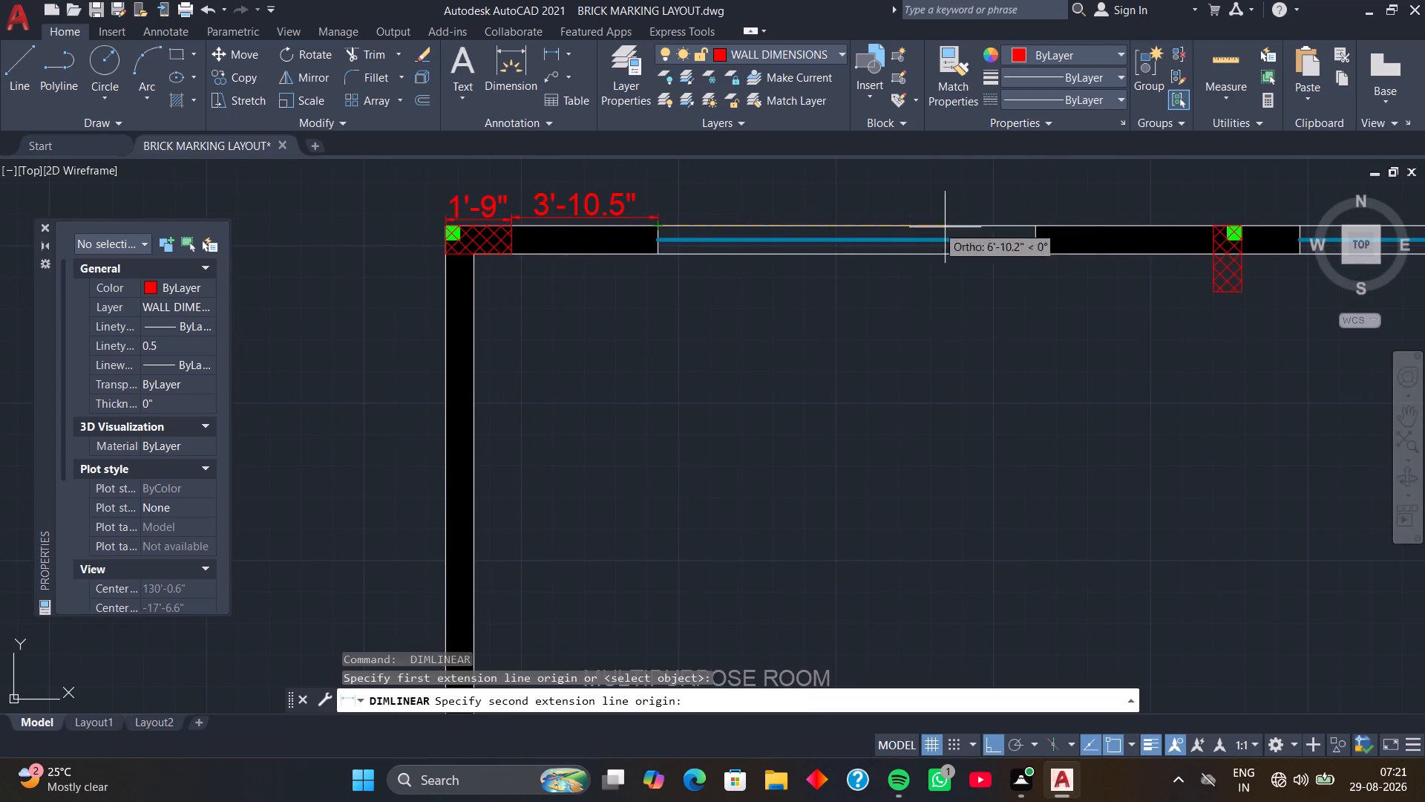
left_click(1035, 228)
left_click(1032, 216)
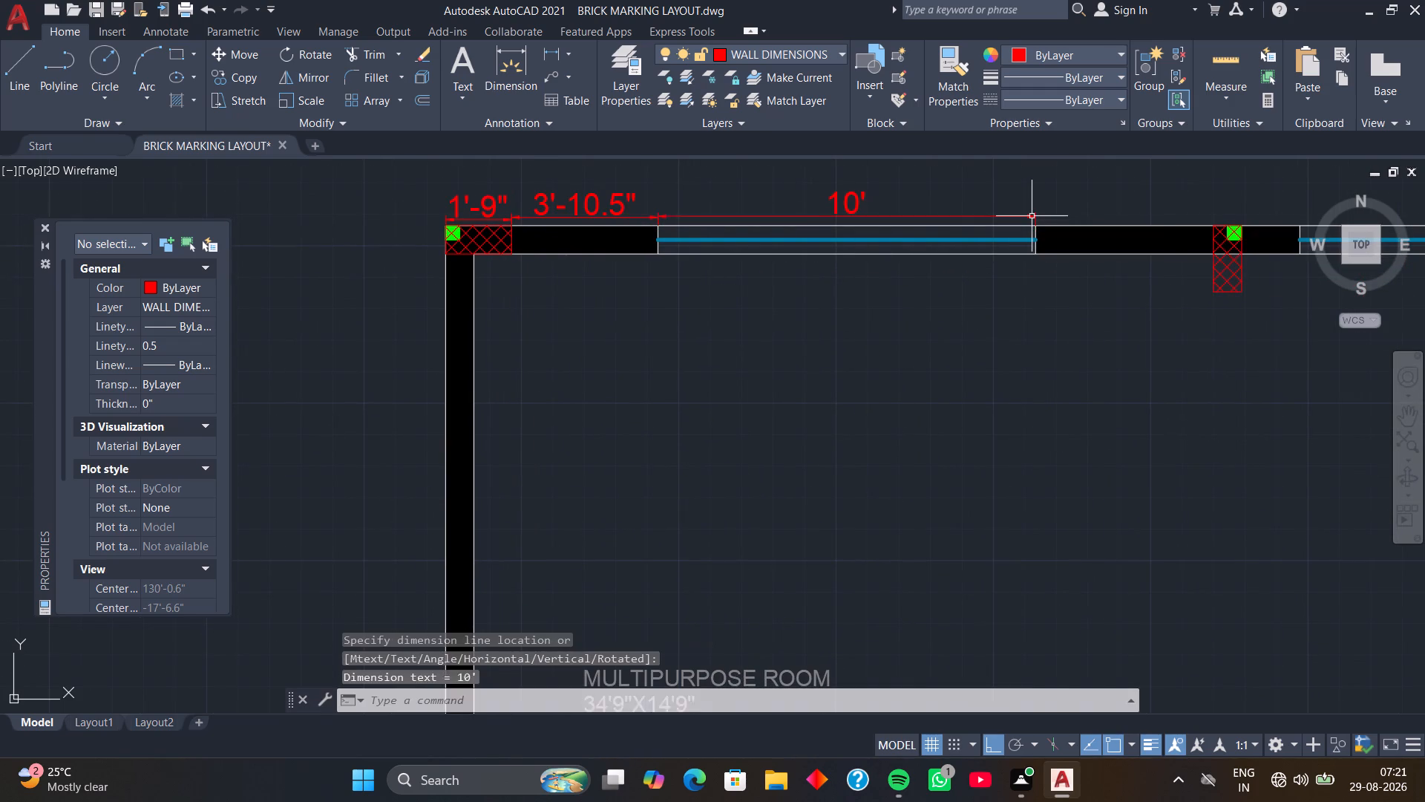
Add a linear dimension along the top wall's outer face from the first window to the middle column.
scroll(1035, 212, "down", 1)
middle_click_drag(1029, 205, 767, 214)
middle_click_drag(813, 223, 741, 249)
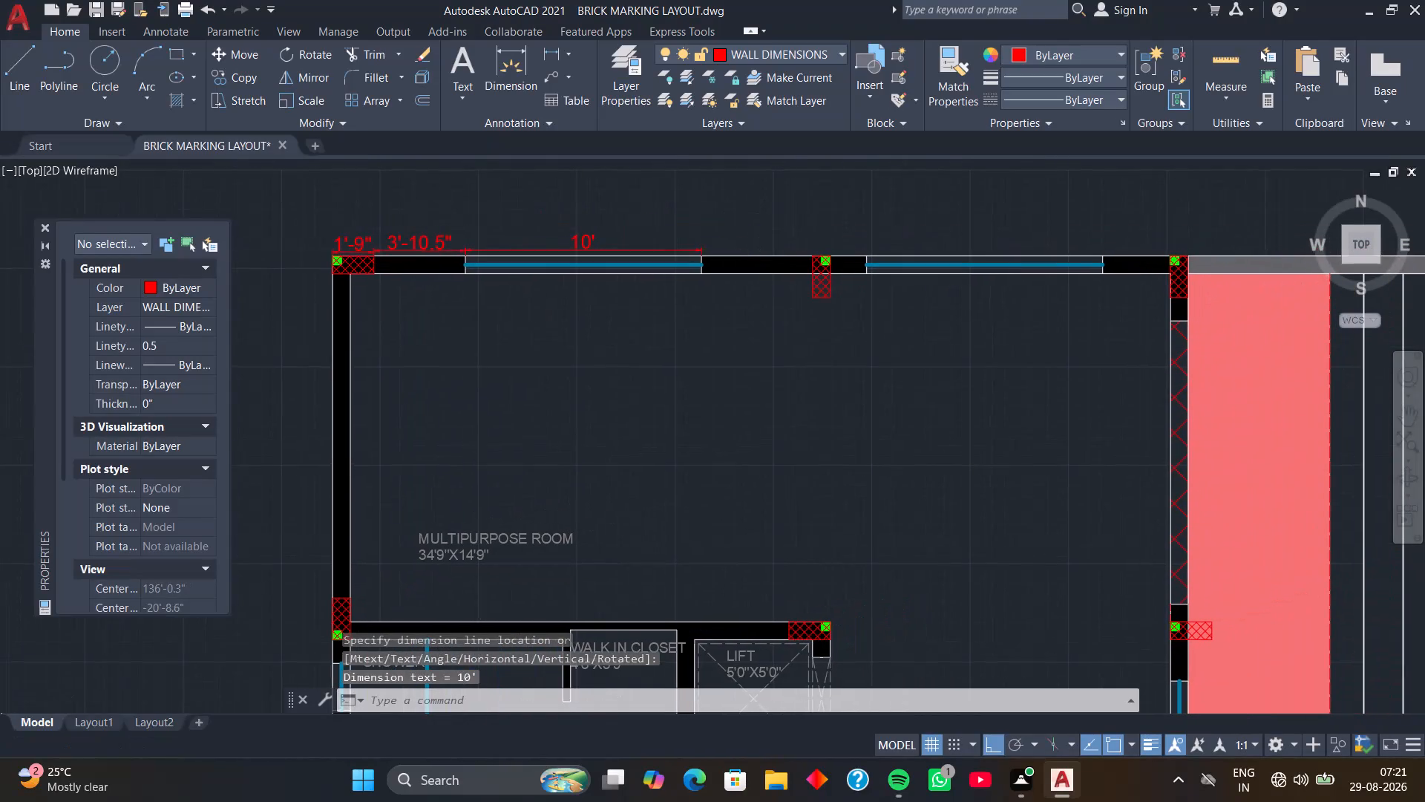
key("space")
scroll(704, 254, "up", 3)
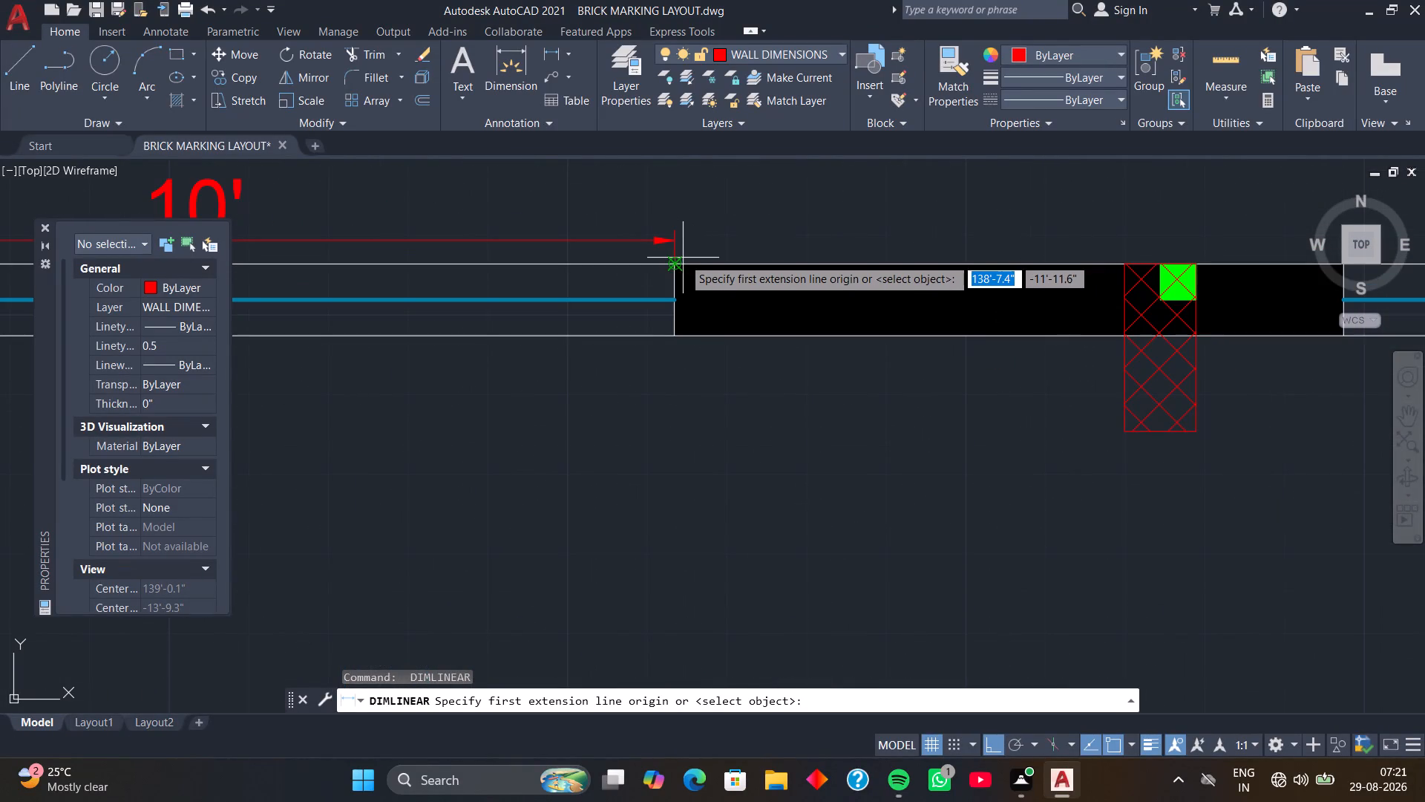
left_click(676, 261)
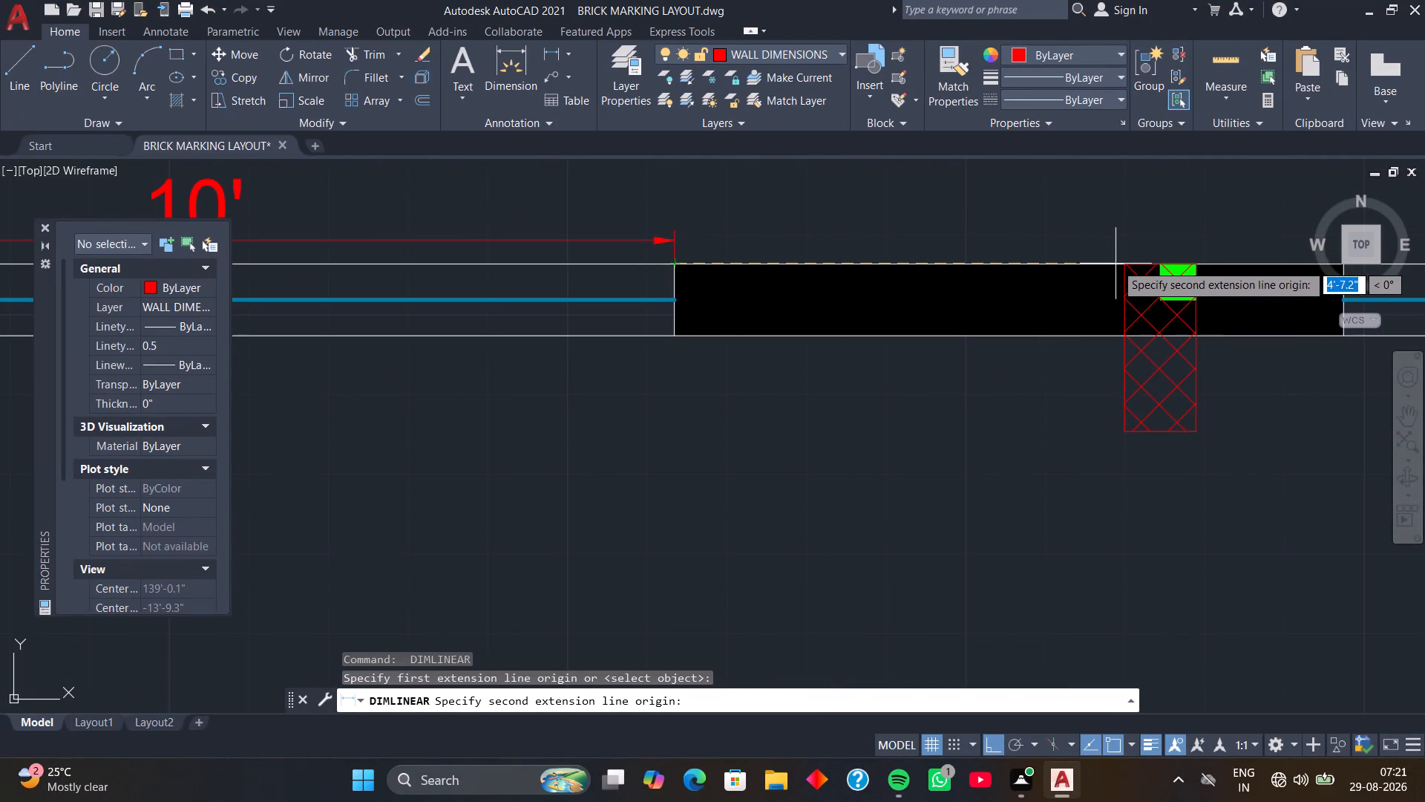
left_click(1127, 267)
left_click(1122, 257)
Add a linear dimension above the top wall for the segment between the middle column and the second window.
middle_click_drag(1117, 237, 883, 236)
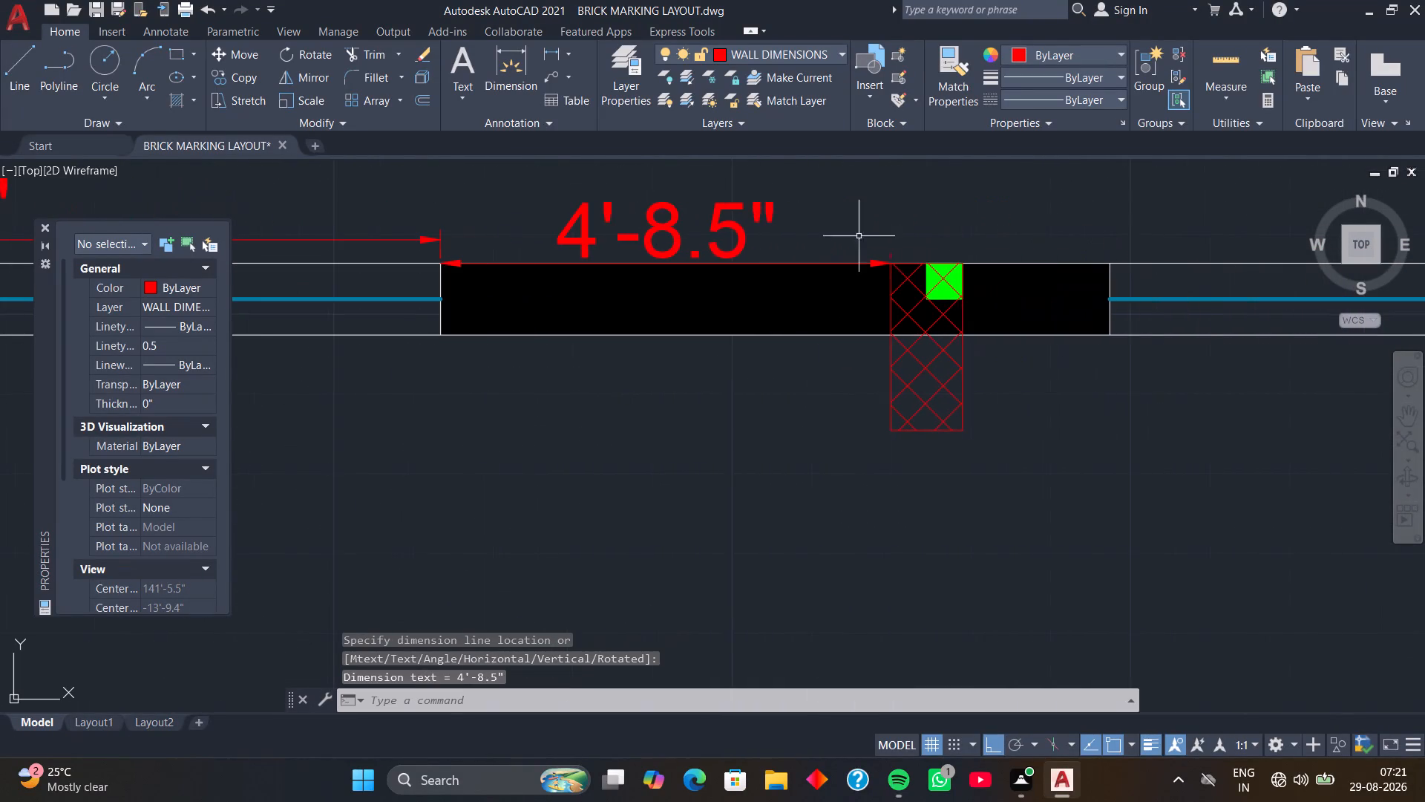
middle_click_drag(992, 242, 909, 209)
key("space")
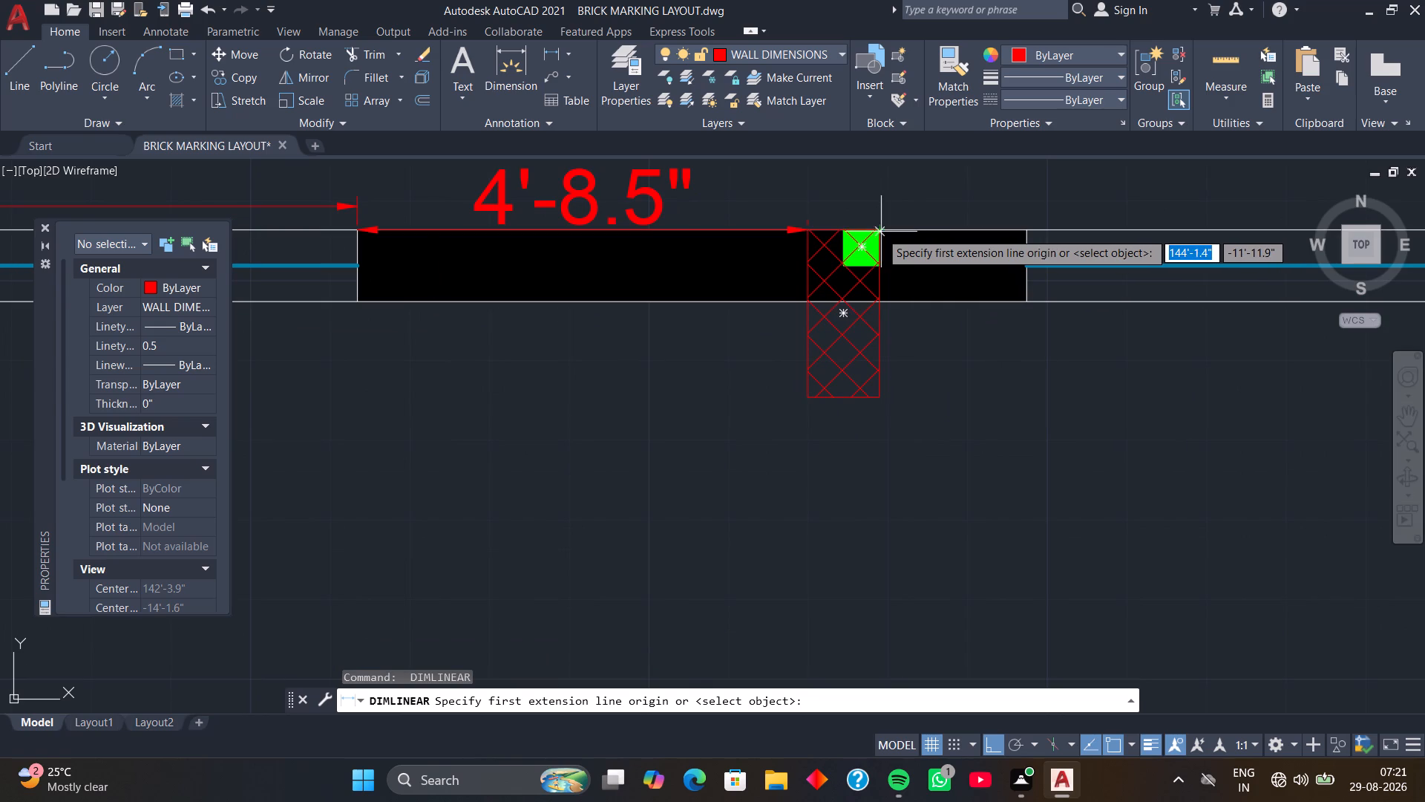
left_click(877, 231)
left_click(1021, 231)
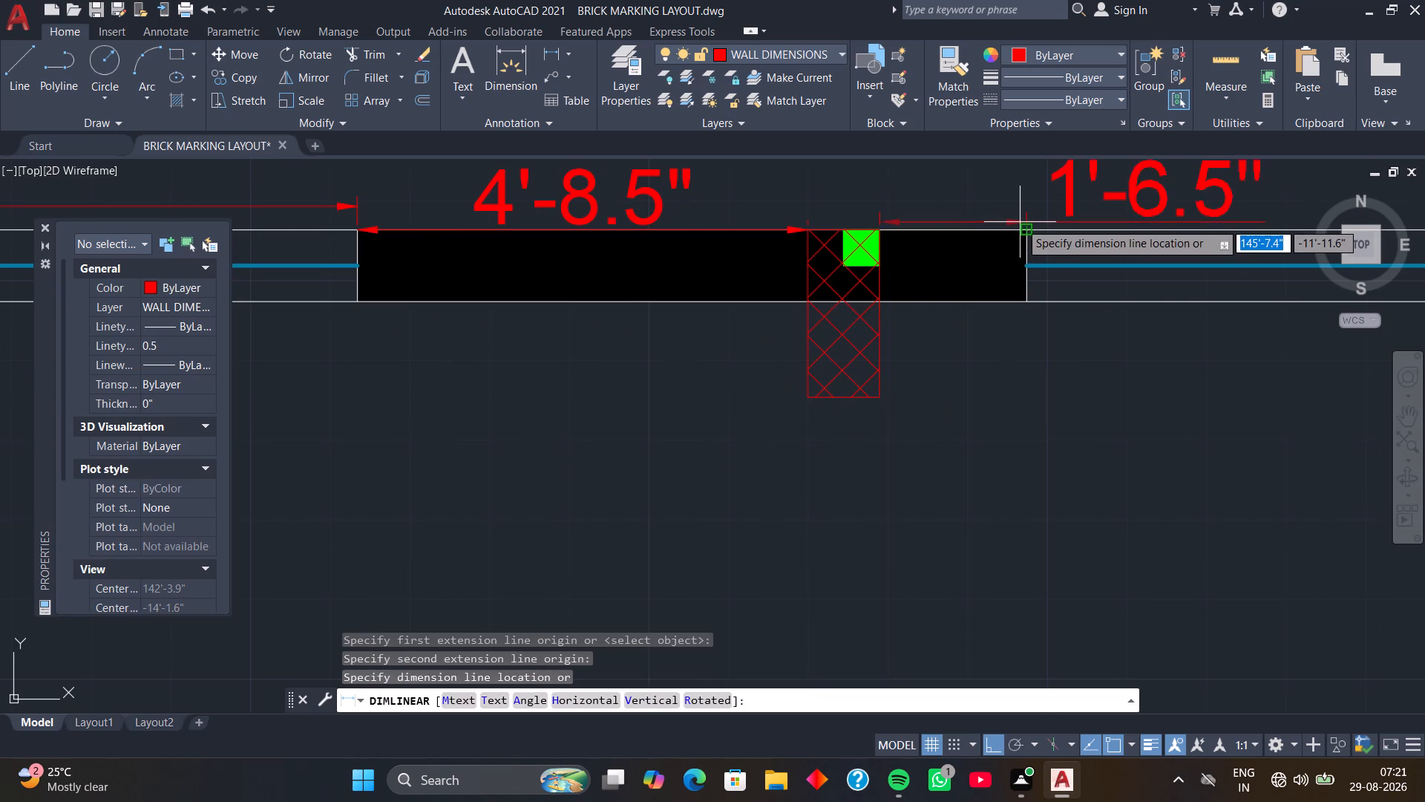
left_click(1020, 221)
Add a linear dimension for the top wall's second window along its inner face, placed inside the multipurpose room.
scroll(1020, 221, "down", 2)
middle_click_drag(1020, 221, 762, 211)
key("space")
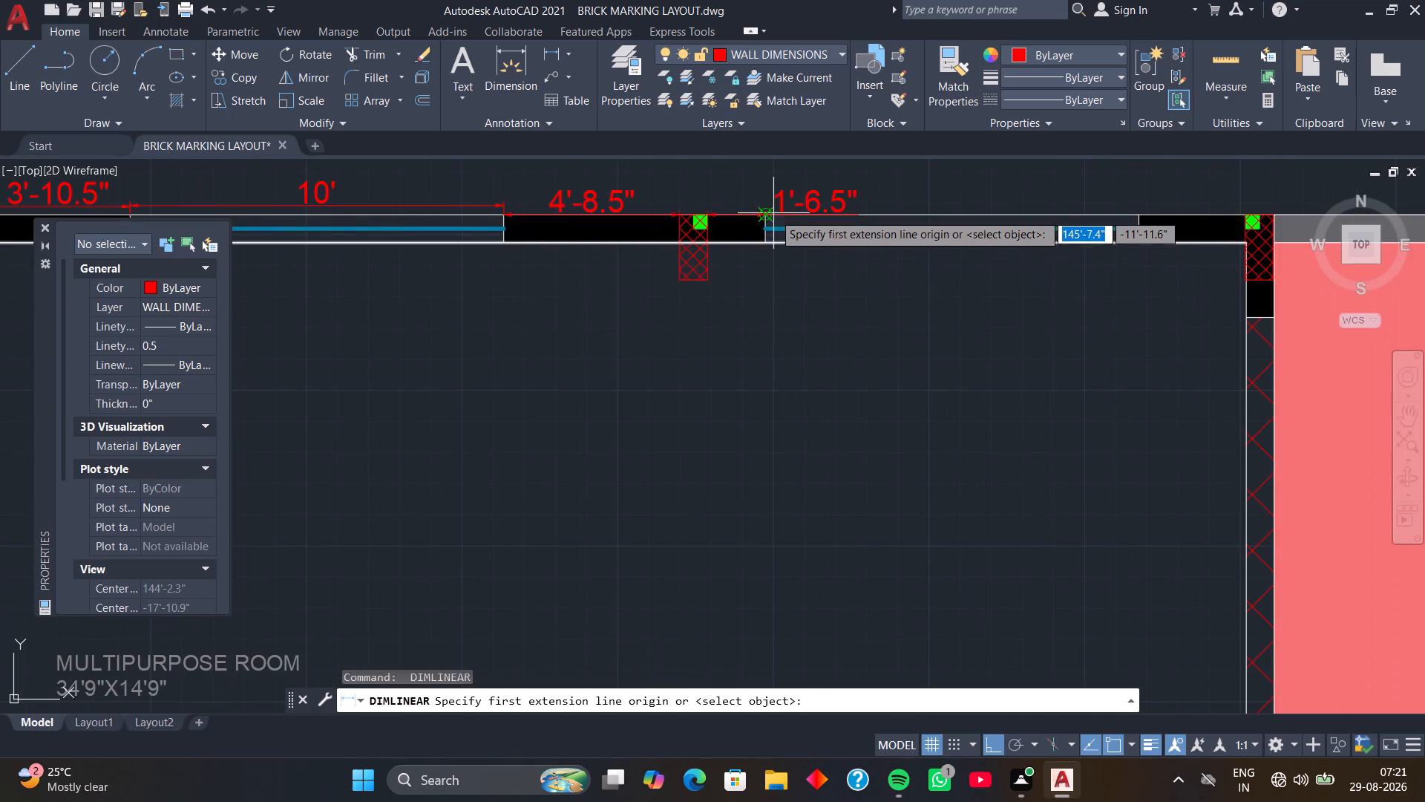
left_click(761, 239)
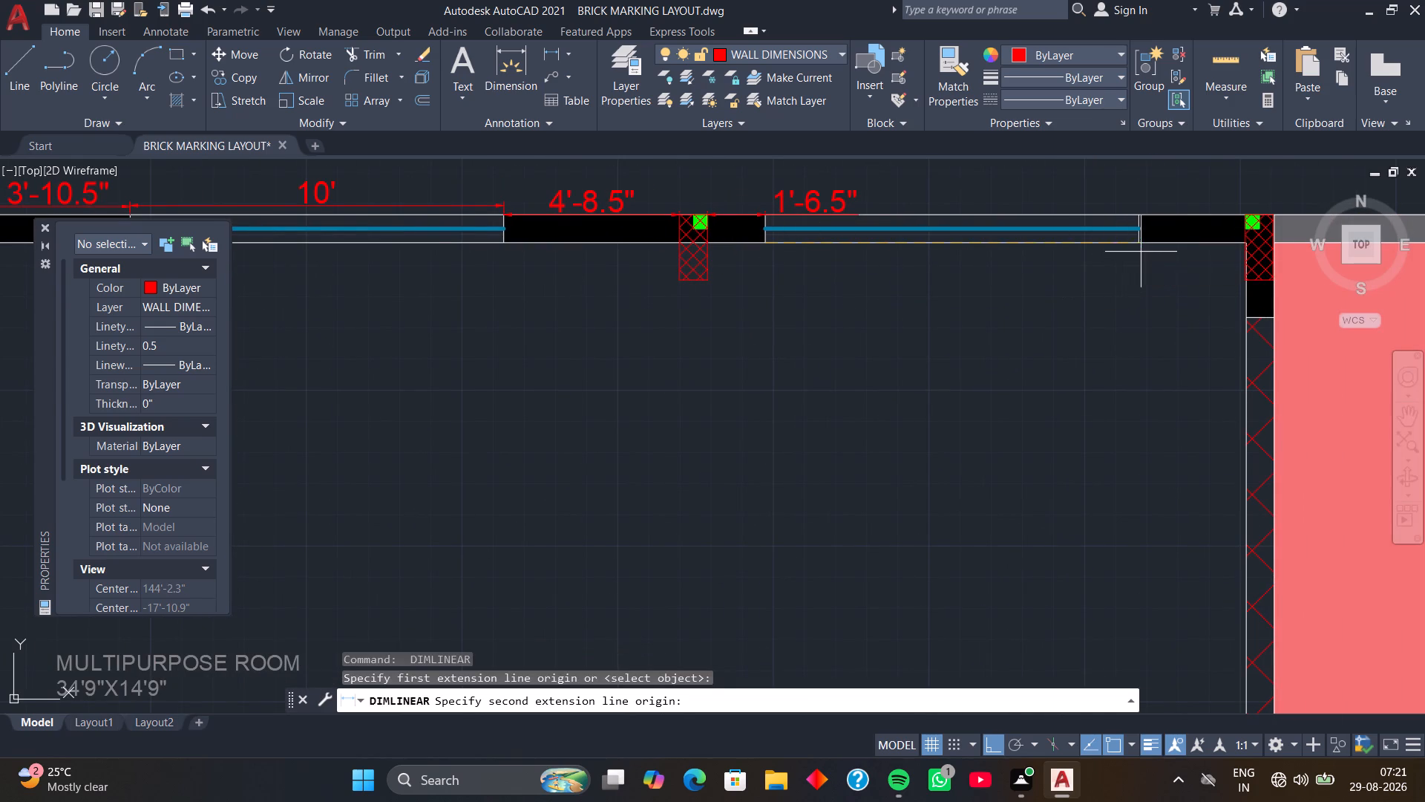
left_click(1141, 244)
left_click(1142, 296)
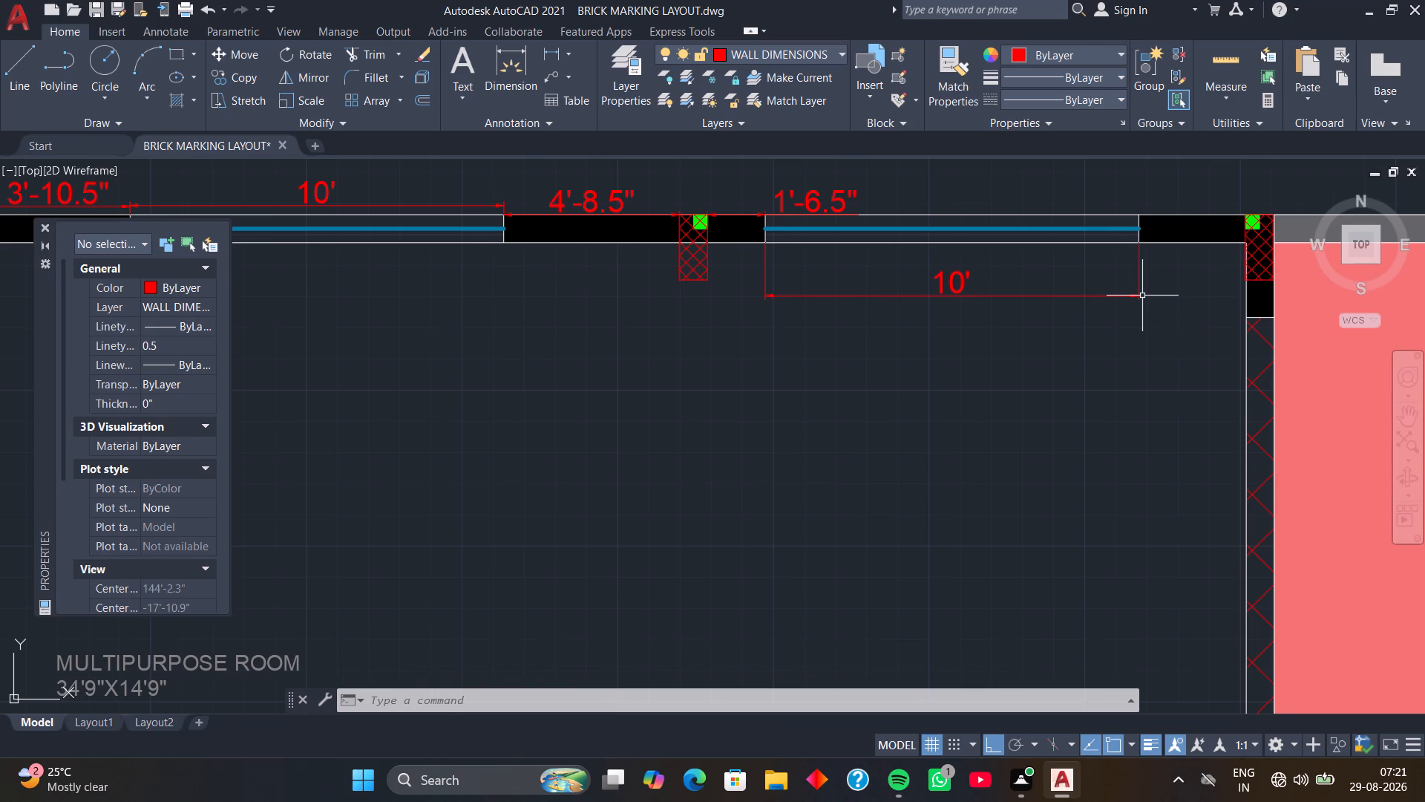
Add a linear dimension along the top wall's inner face from the second window to the right corner column, placed inside the multipurpose room.
middle_click_drag(1199, 307, 1026, 216)
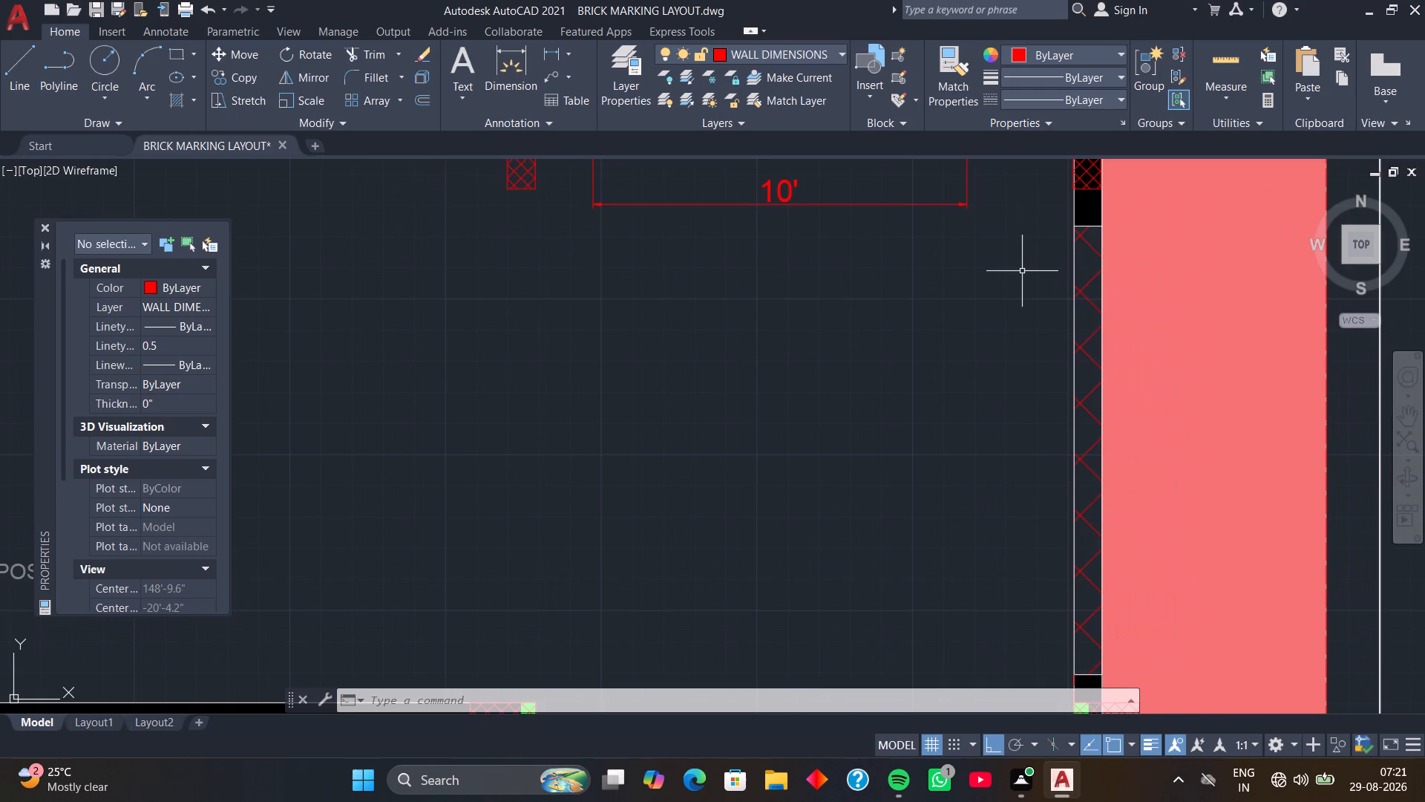
scroll(1019, 270, "down", 1)
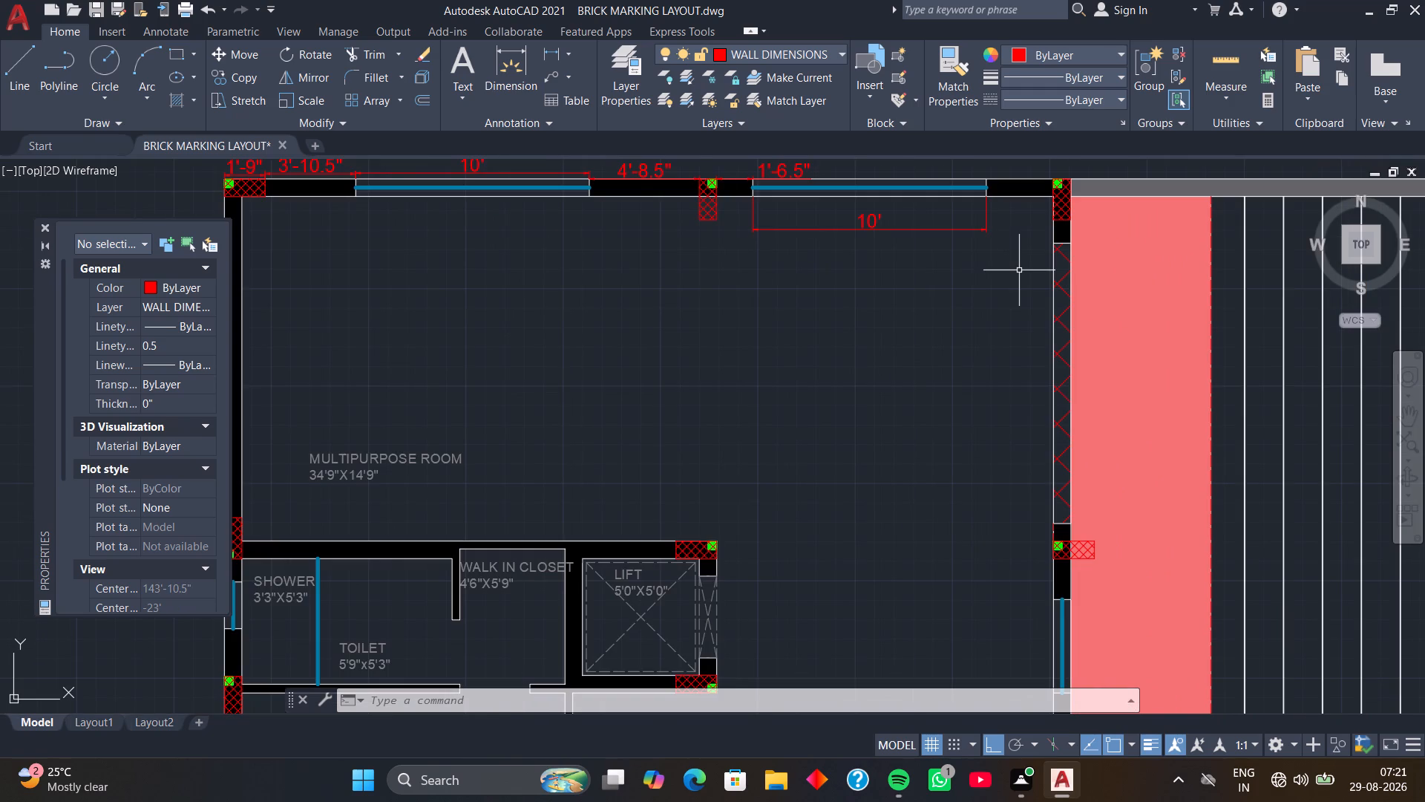
middle_click_drag(1002, 234, 917, 385)
middle_click_drag(926, 359, 862, 404)
scroll(848, 377, "up", 1)
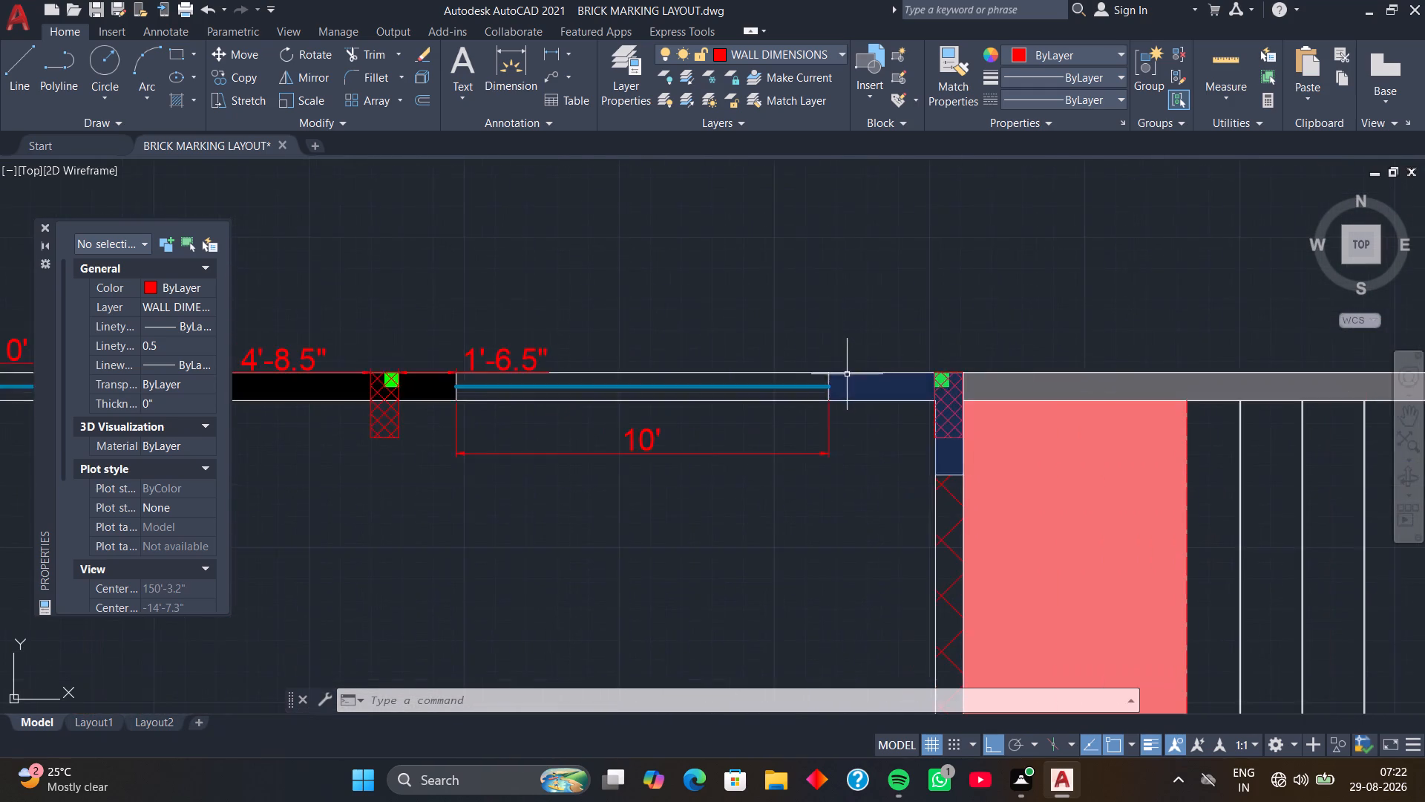
scroll(846, 374, "up", 1)
middle_click_drag(859, 437, 819, 417)
scroll(859, 437, "up", 1)
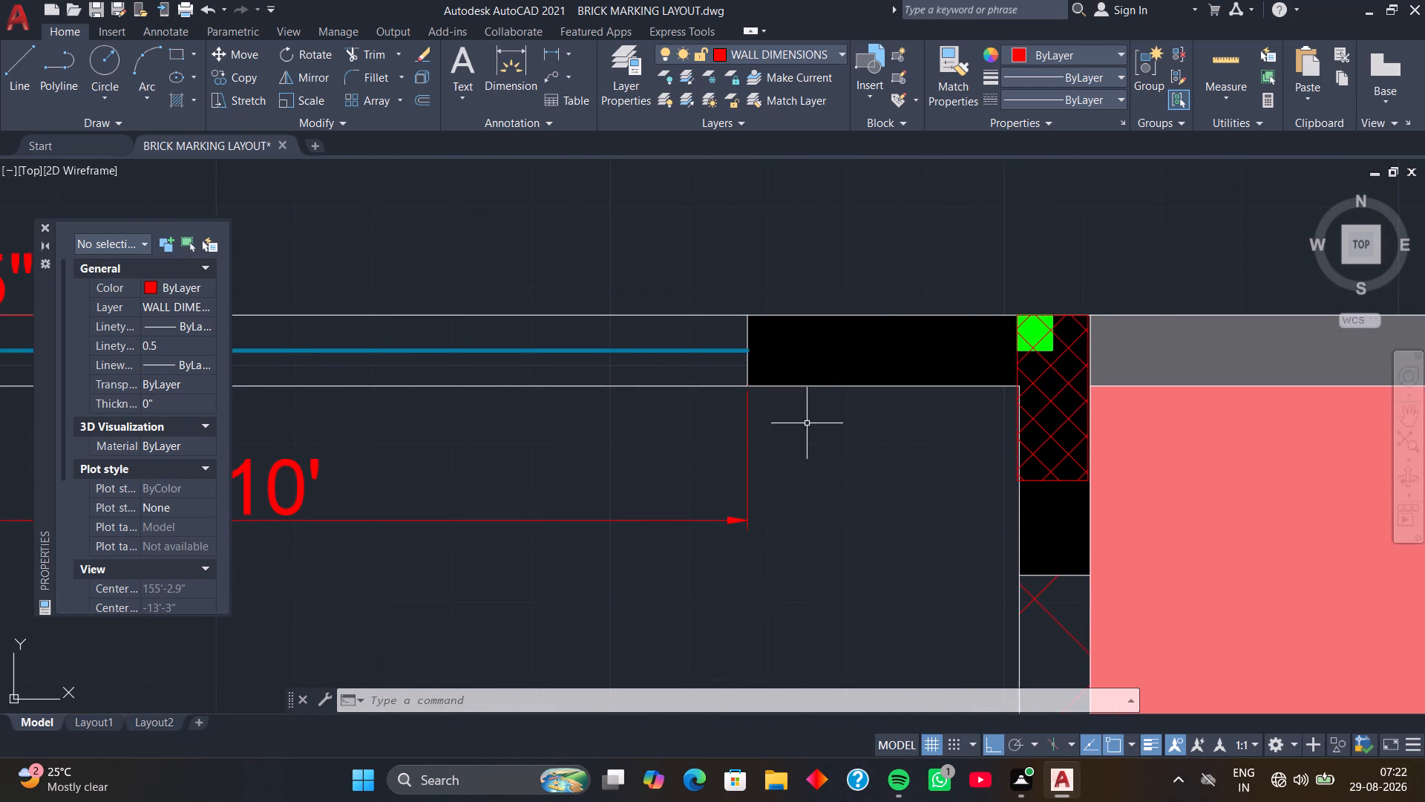
key("space")
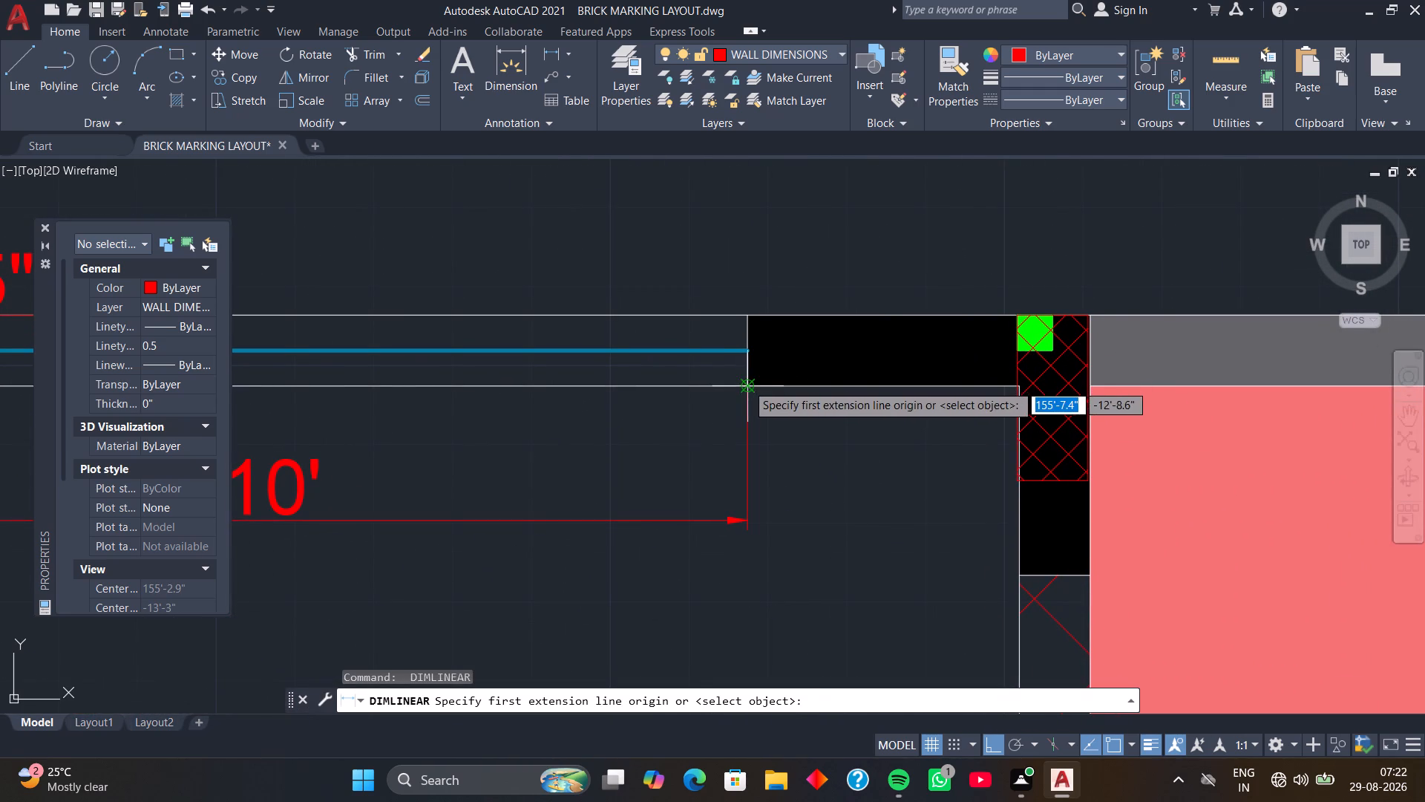
left_click(747, 384)
left_click(1022, 389)
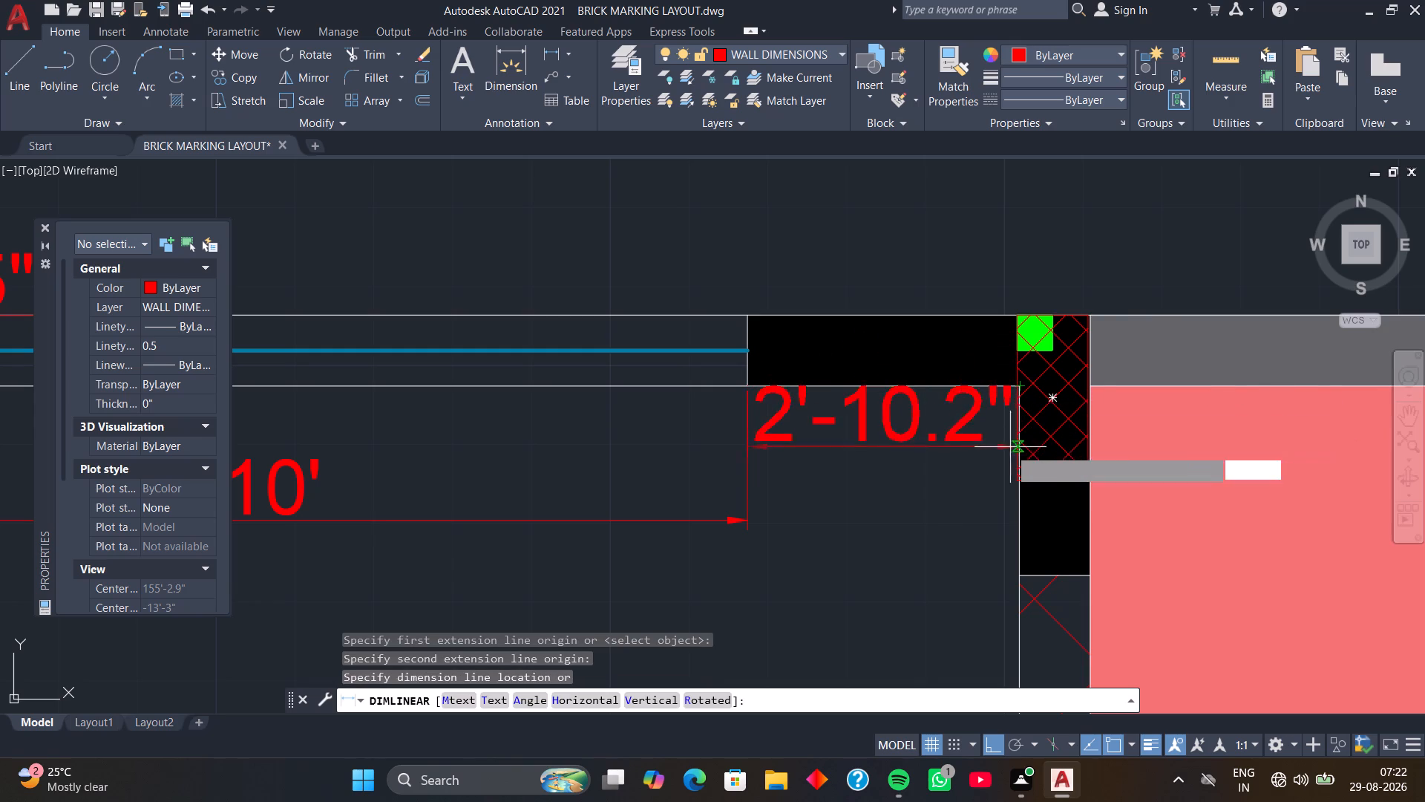
left_click(1007, 466)
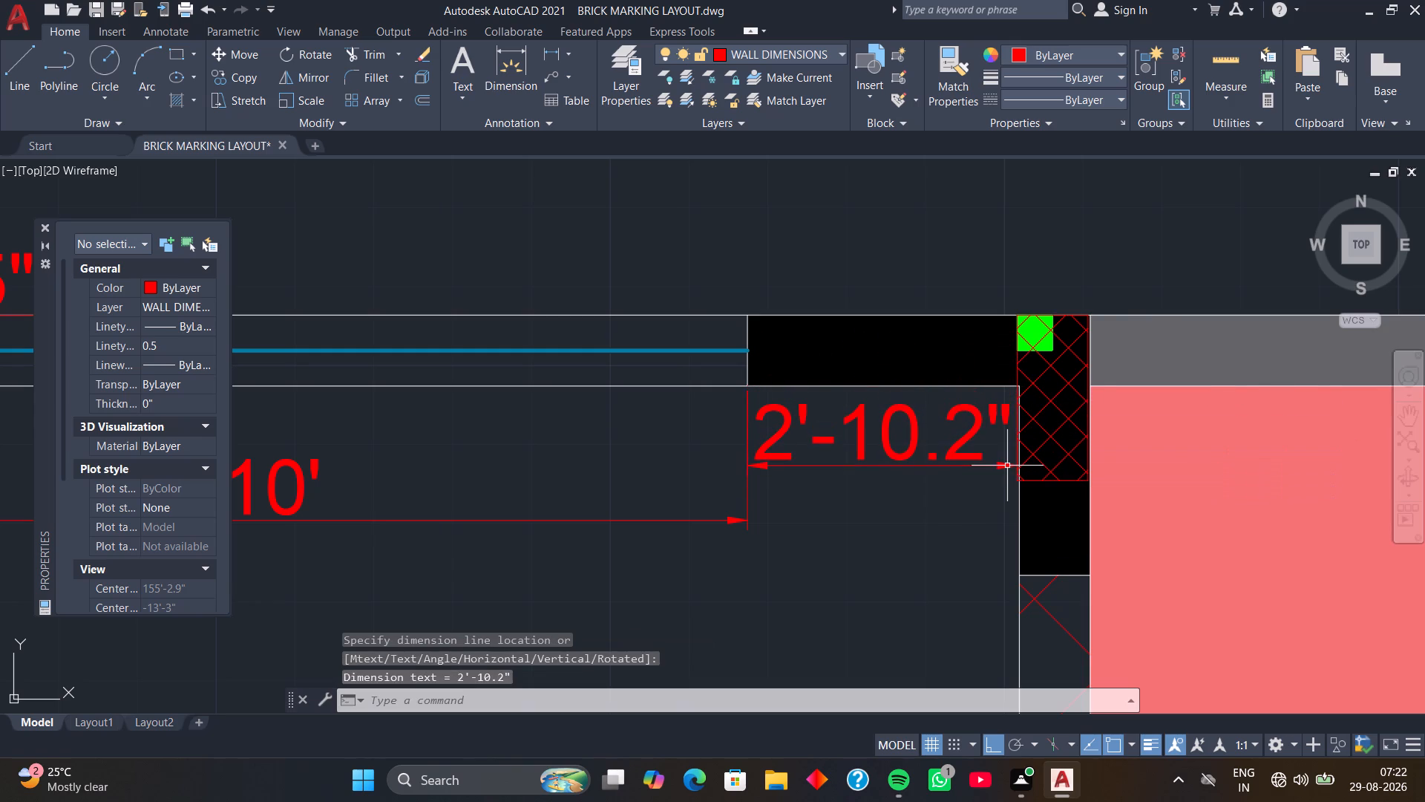
Add a vertical linear dimension along the left wall's inner face from the column at the shower's upper corner to the shower window.
scroll(1000, 476, "down", 1)
middle_click_drag(987, 497, 890, 409)
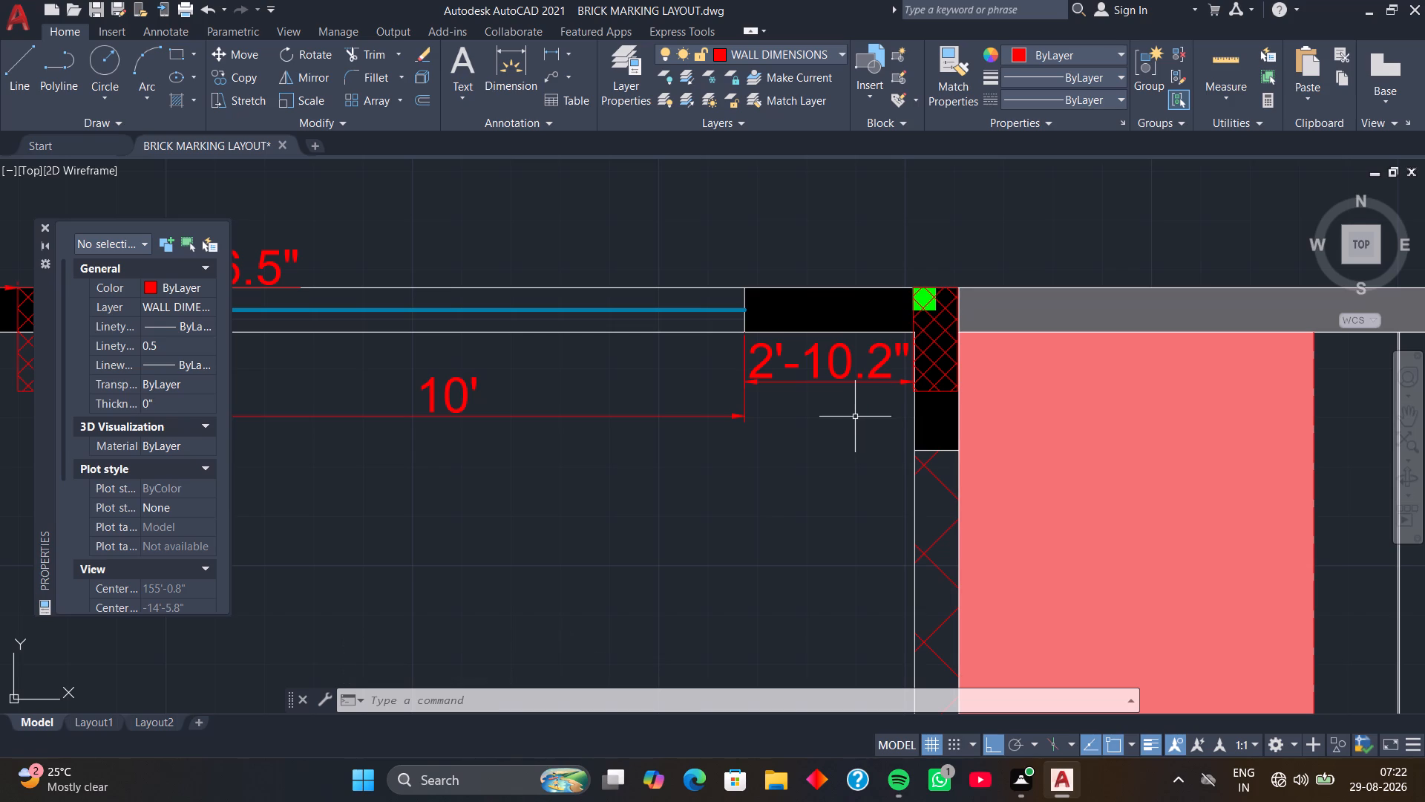
scroll(855, 417, "down", 1)
middle_click_drag(1228, 404, 942, 343)
scroll(871, 350, "down", 1)
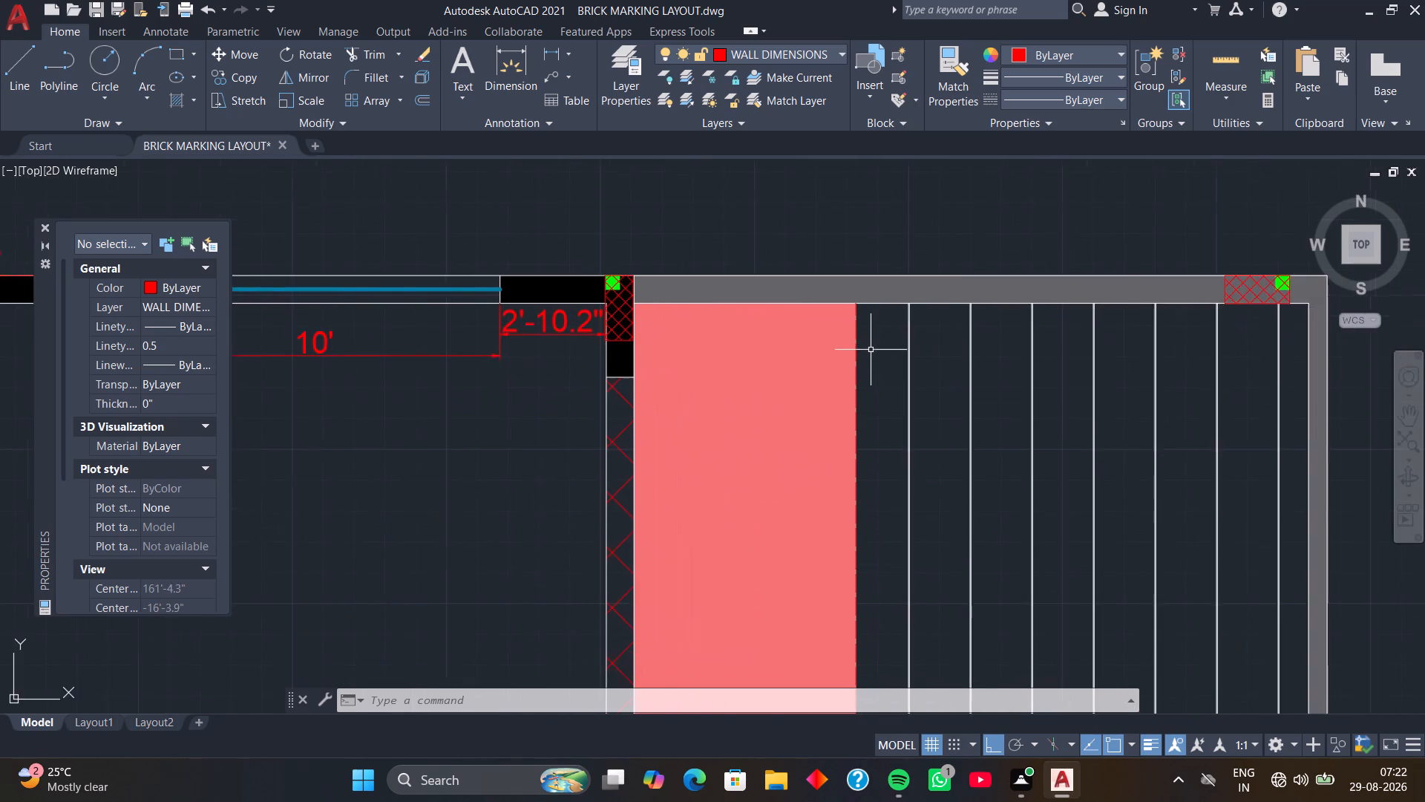
scroll(871, 351, "down", 1)
middle_click_drag(940, 369, 897, 270)
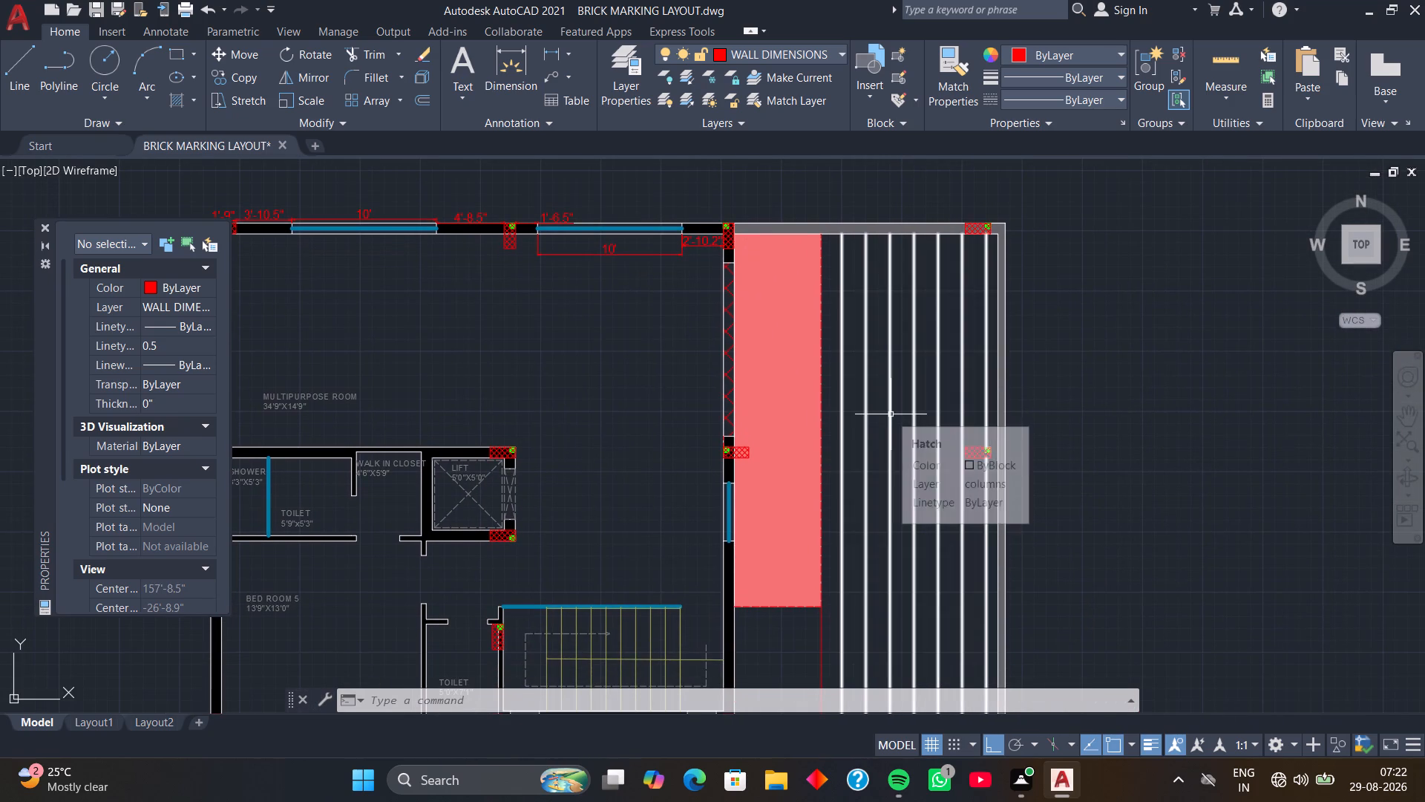
scroll(891, 414, "down", 1)
middle_click_drag(884, 460, 1004, 290)
middle_click_drag(905, 487, 1039, 497)
middle_click_drag(658, 261, 744, 516)
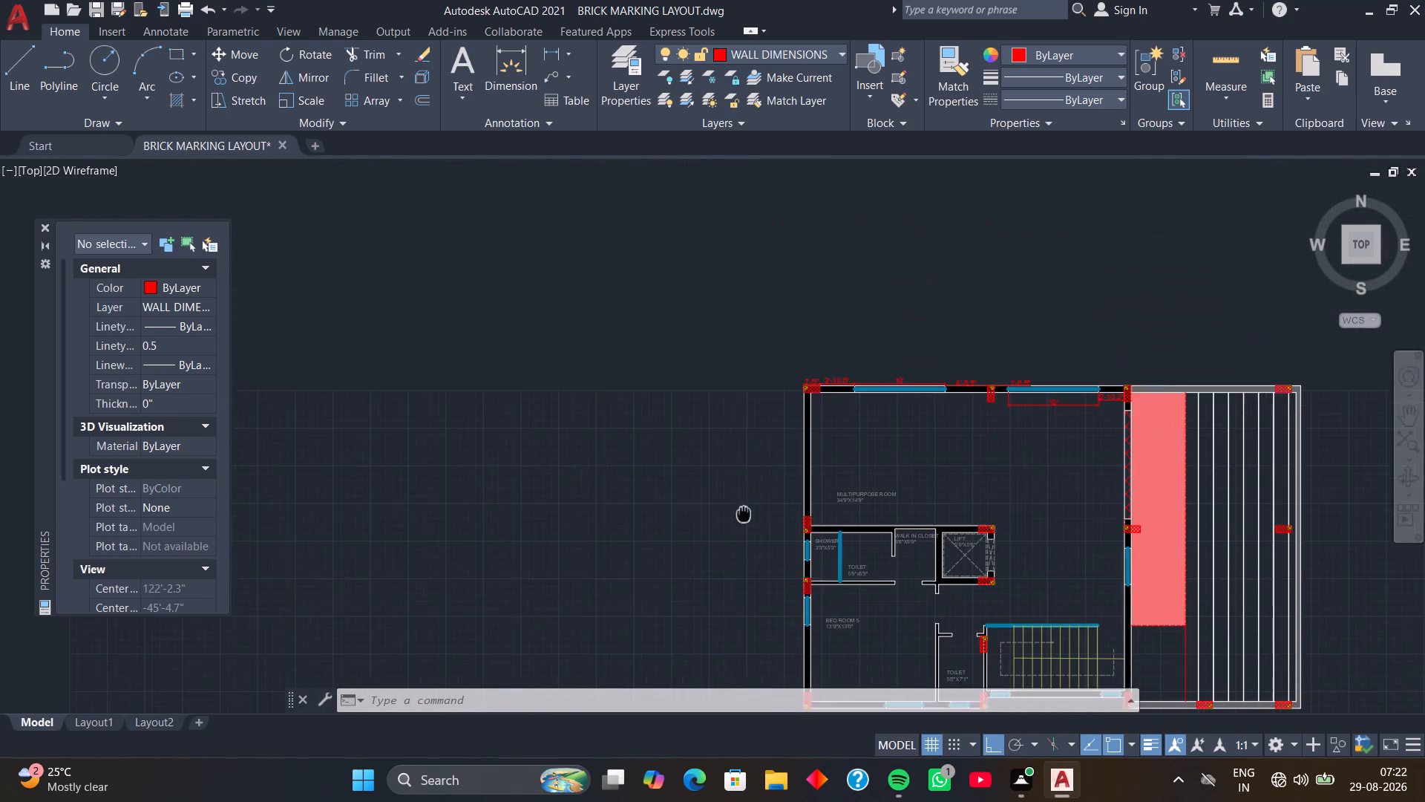
middle_click_drag(744, 516, 744, 518)
scroll(771, 419, "up", 1)
middle_click_drag(781, 451, 760, 354)
middle_click_drag(770, 463, 745, 368)
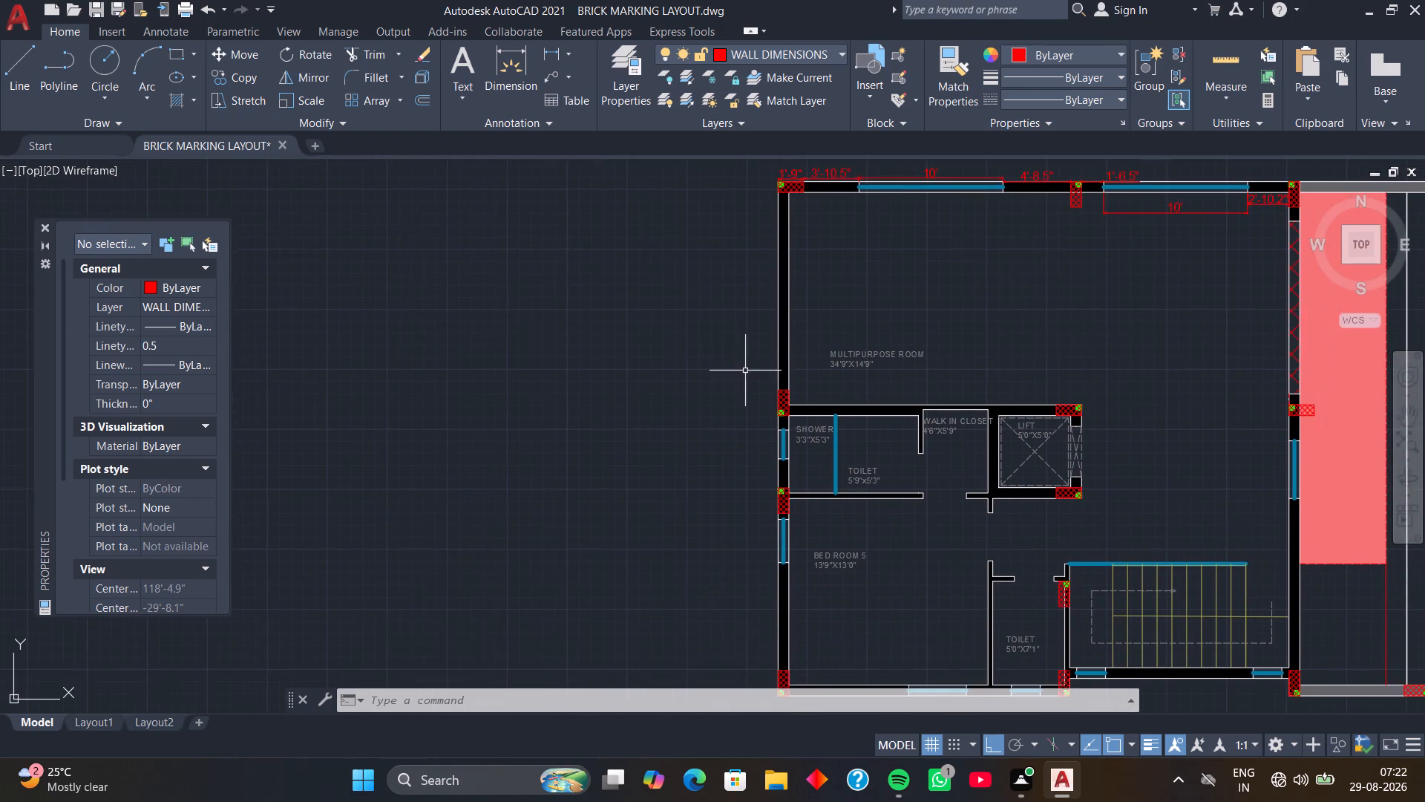
middle_click_drag(750, 449, 753, 417)
scroll(762, 394, "up", 3)
middle_click_drag(763, 393, 744, 347)
scroll(744, 346, "up", 1)
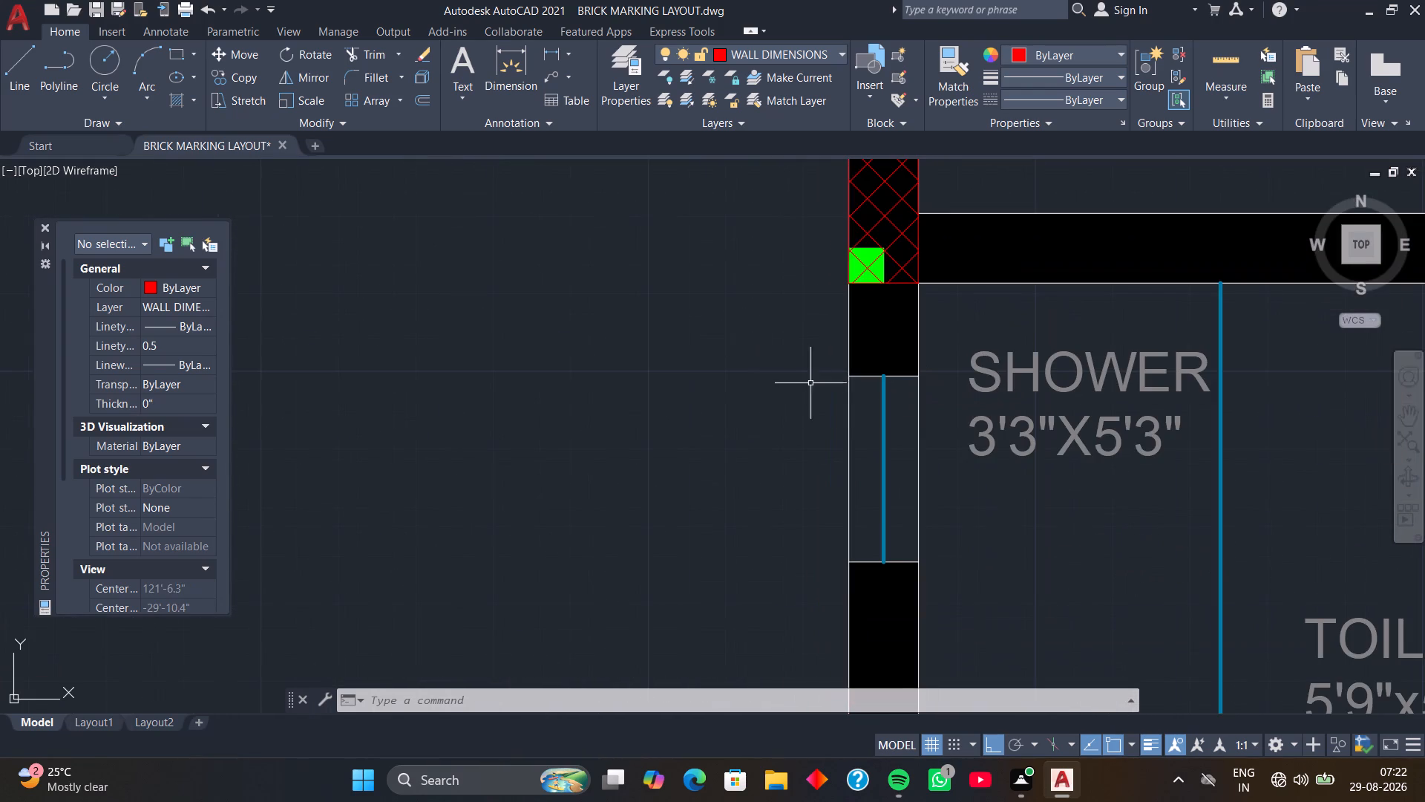
middle_click_drag(842, 388, 744, 389)
key("space")
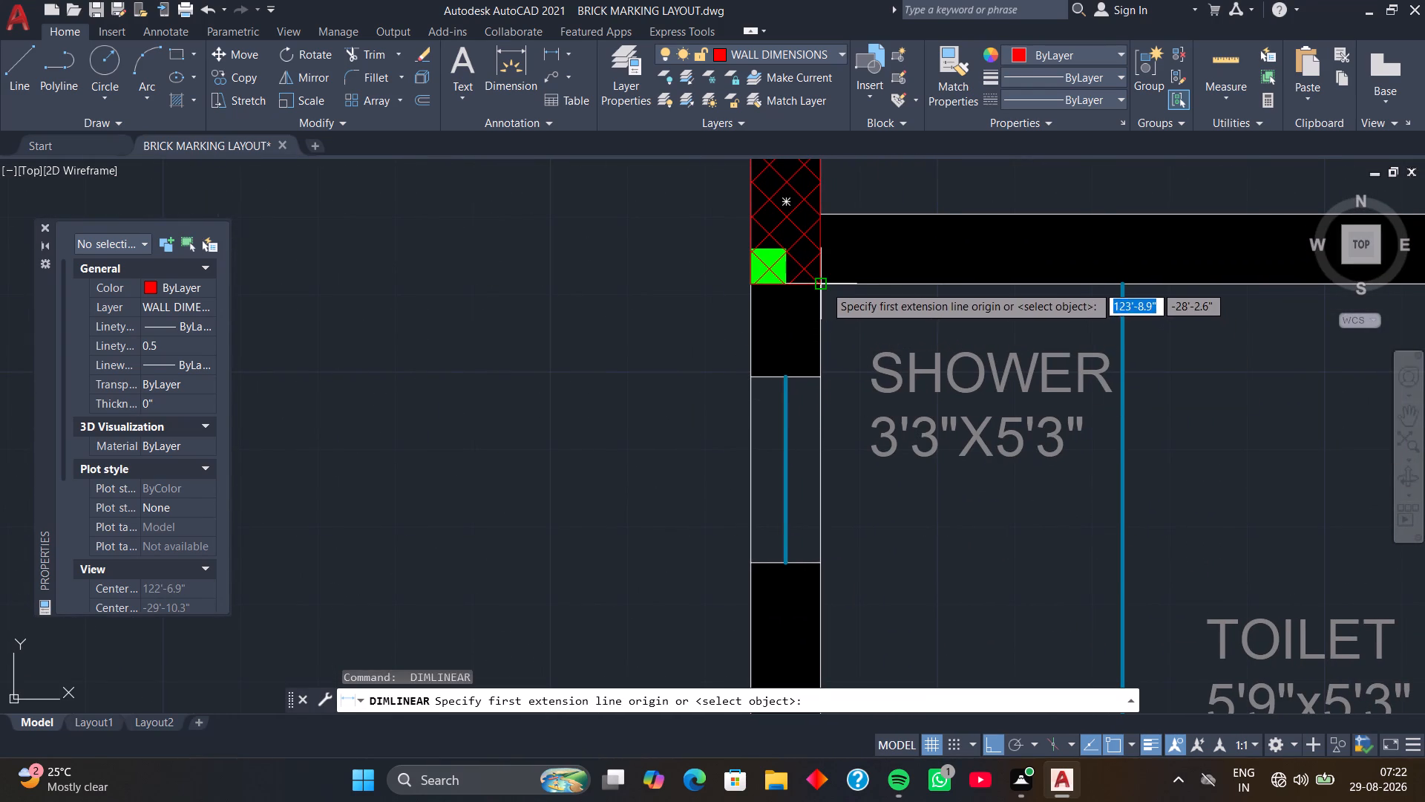
left_click(823, 283)
left_click(822, 380)
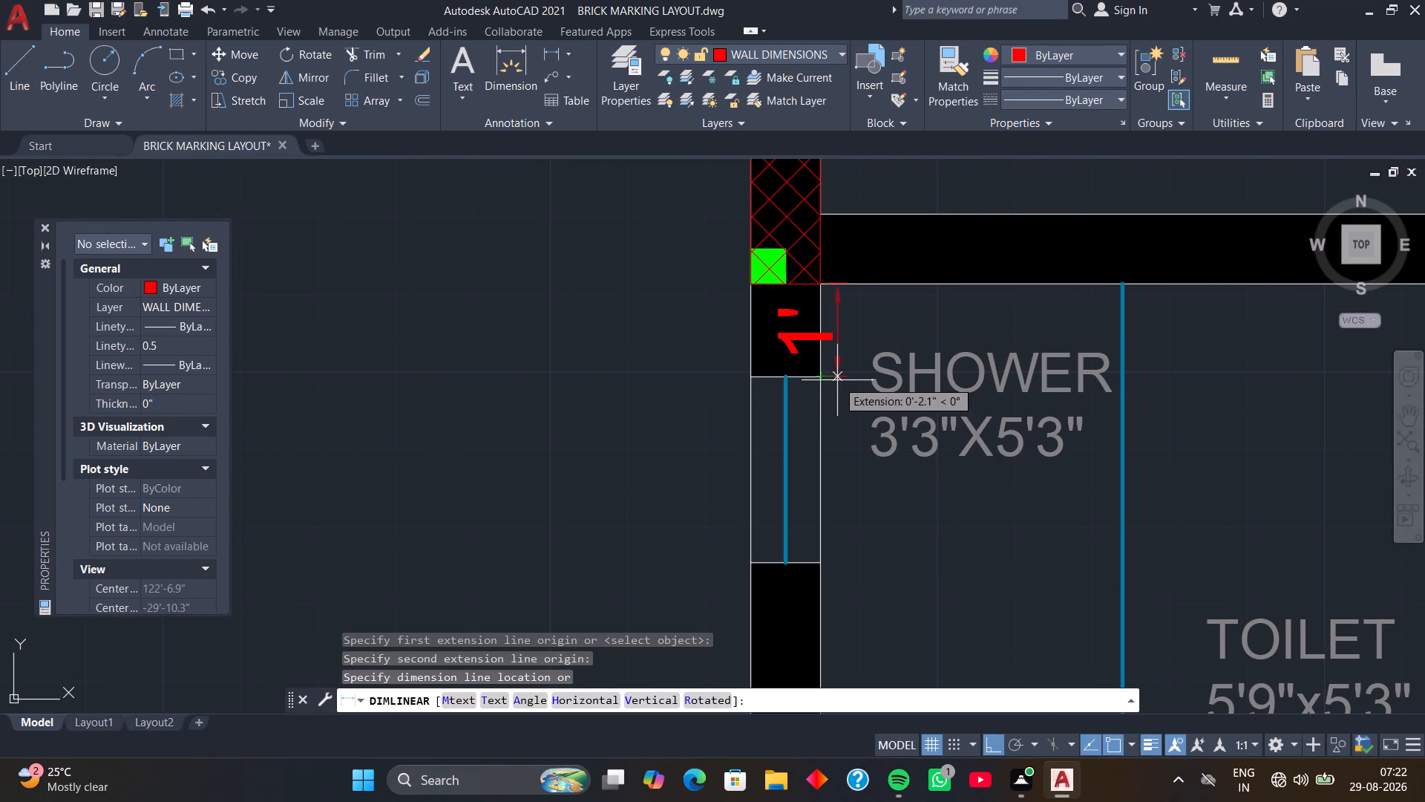
left_click(852, 380)
Add a vertical linear dimension for the shower window along the left wall's inner face, placed inside the shower.
scroll(845, 430, "down", 1)
middle_click_drag(845, 431, 826, 359)
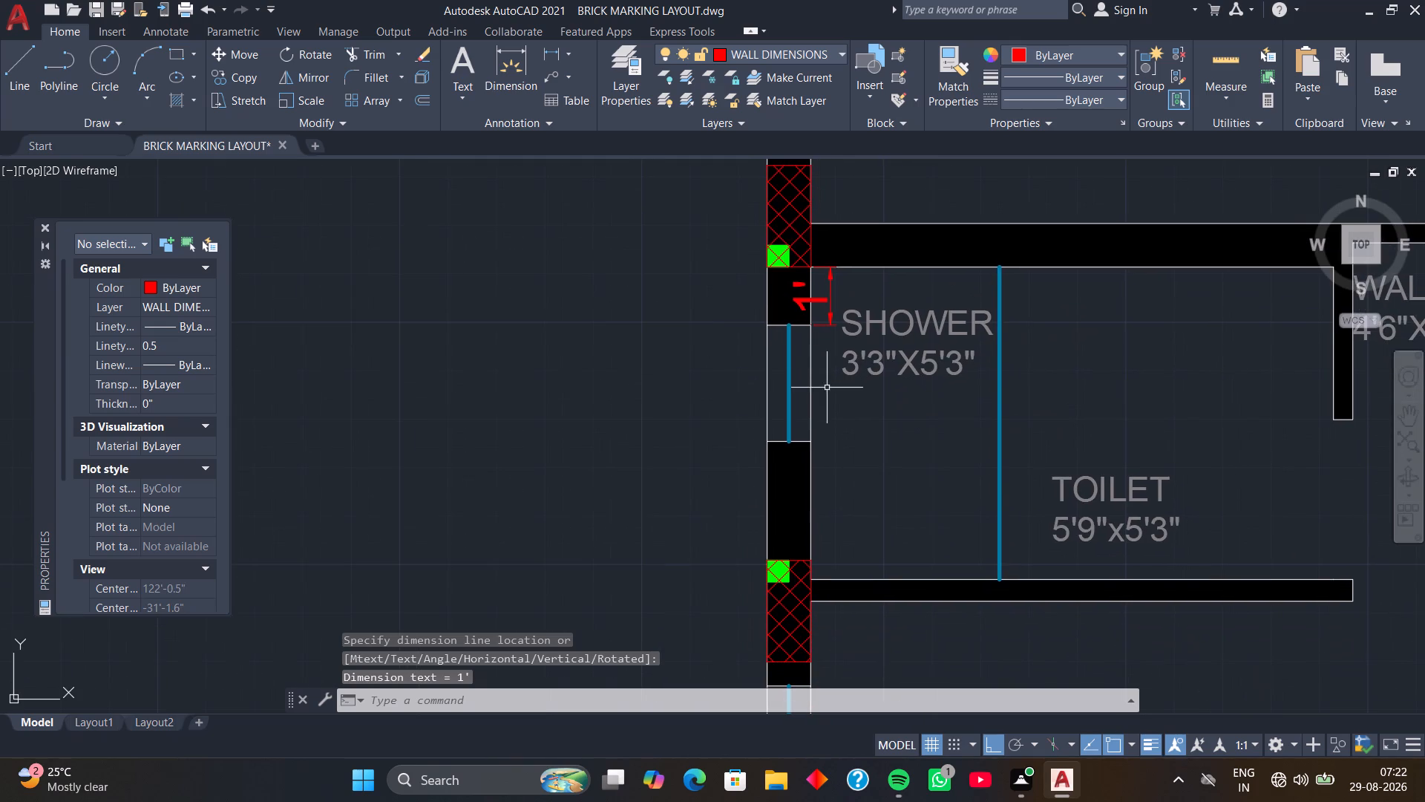
key("space")
left_click(815, 326)
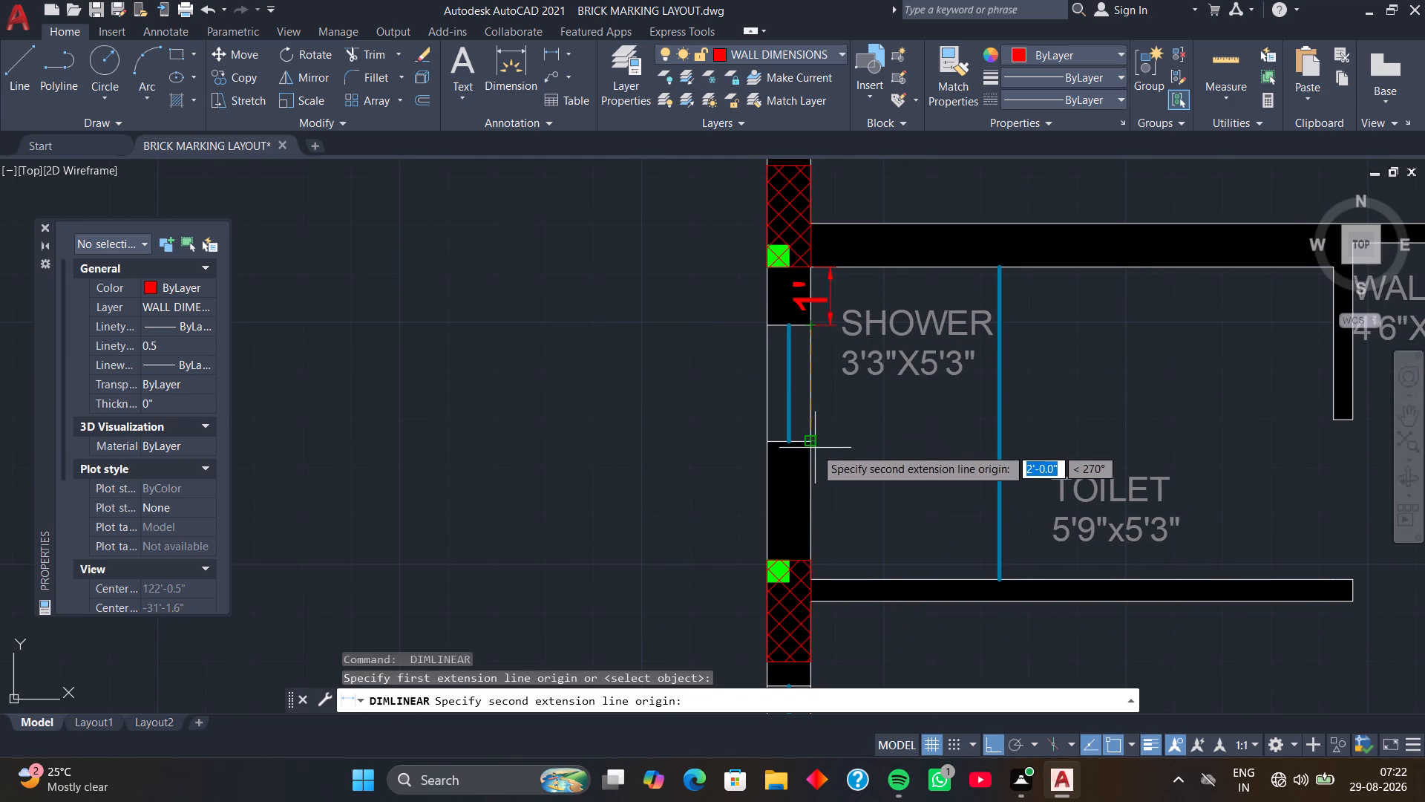
left_click(814, 443)
left_click(835, 443)
Add a vertical linear dimension along the left wall's outer face from the shower window to the column below, placed outside the building.
scroll(844, 473, "down", 1)
middle_click_drag(848, 482, 846, 480)
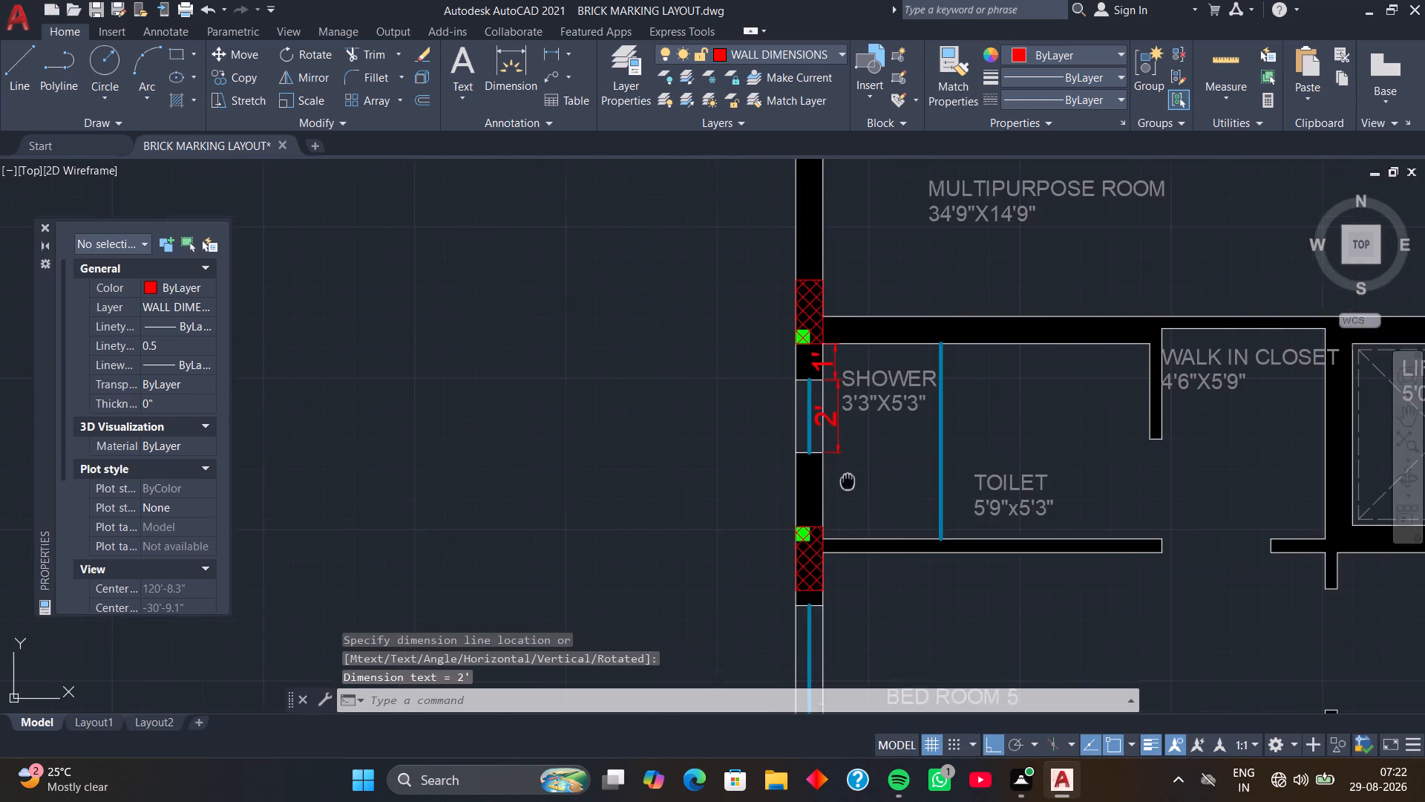
middle_click_drag(846, 480, 817, 398)
scroll(758, 371, "up", 2)
key("space")
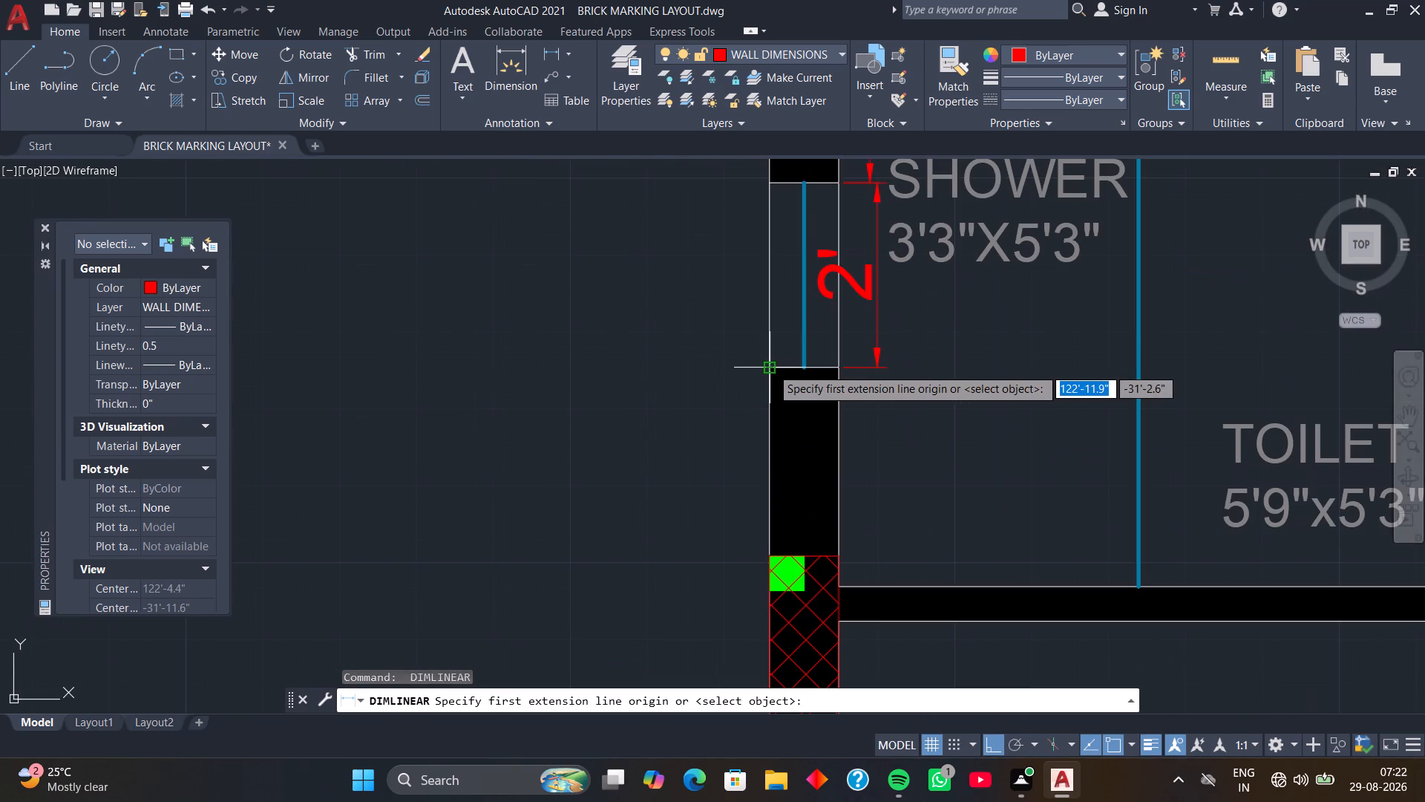
left_click(771, 368)
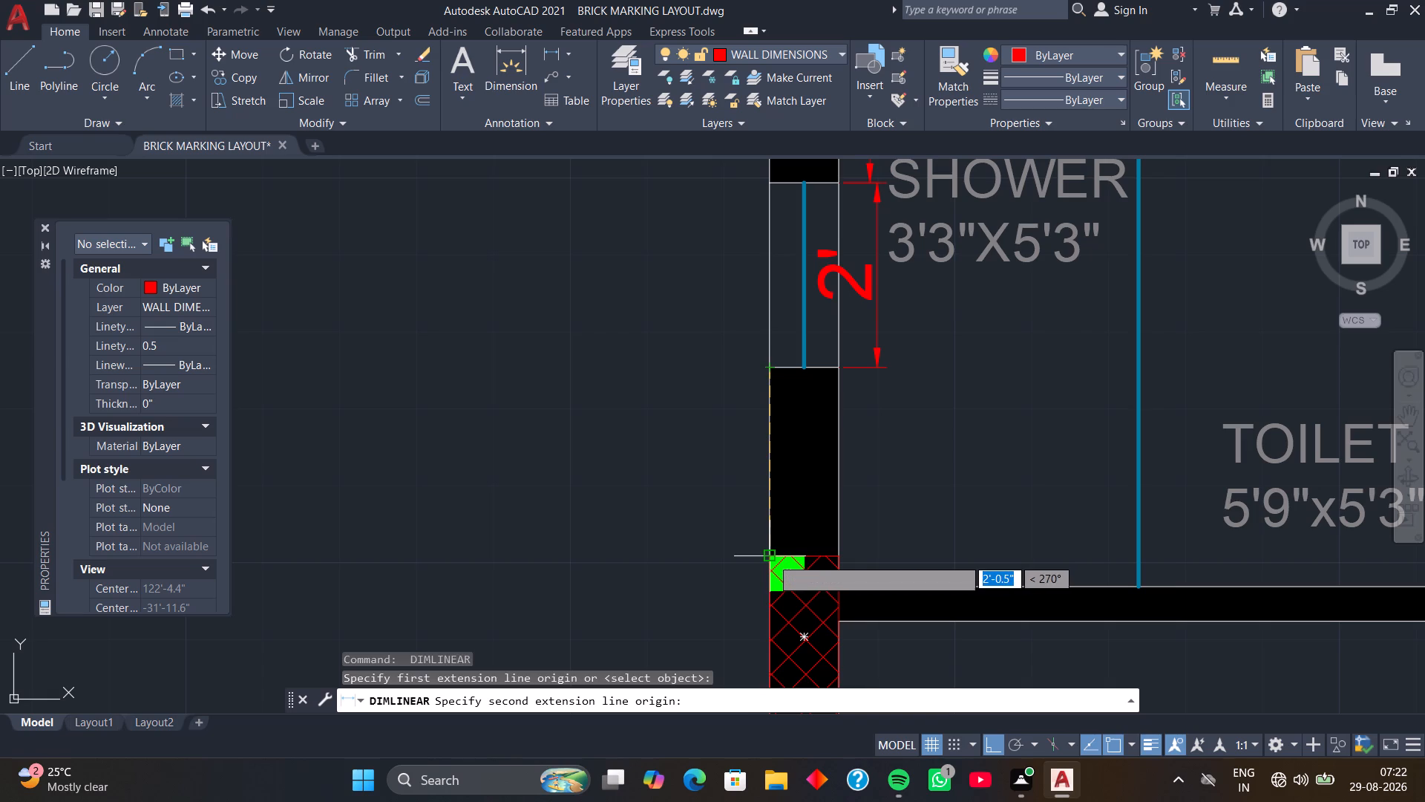
left_click(771, 558)
left_click(715, 541)
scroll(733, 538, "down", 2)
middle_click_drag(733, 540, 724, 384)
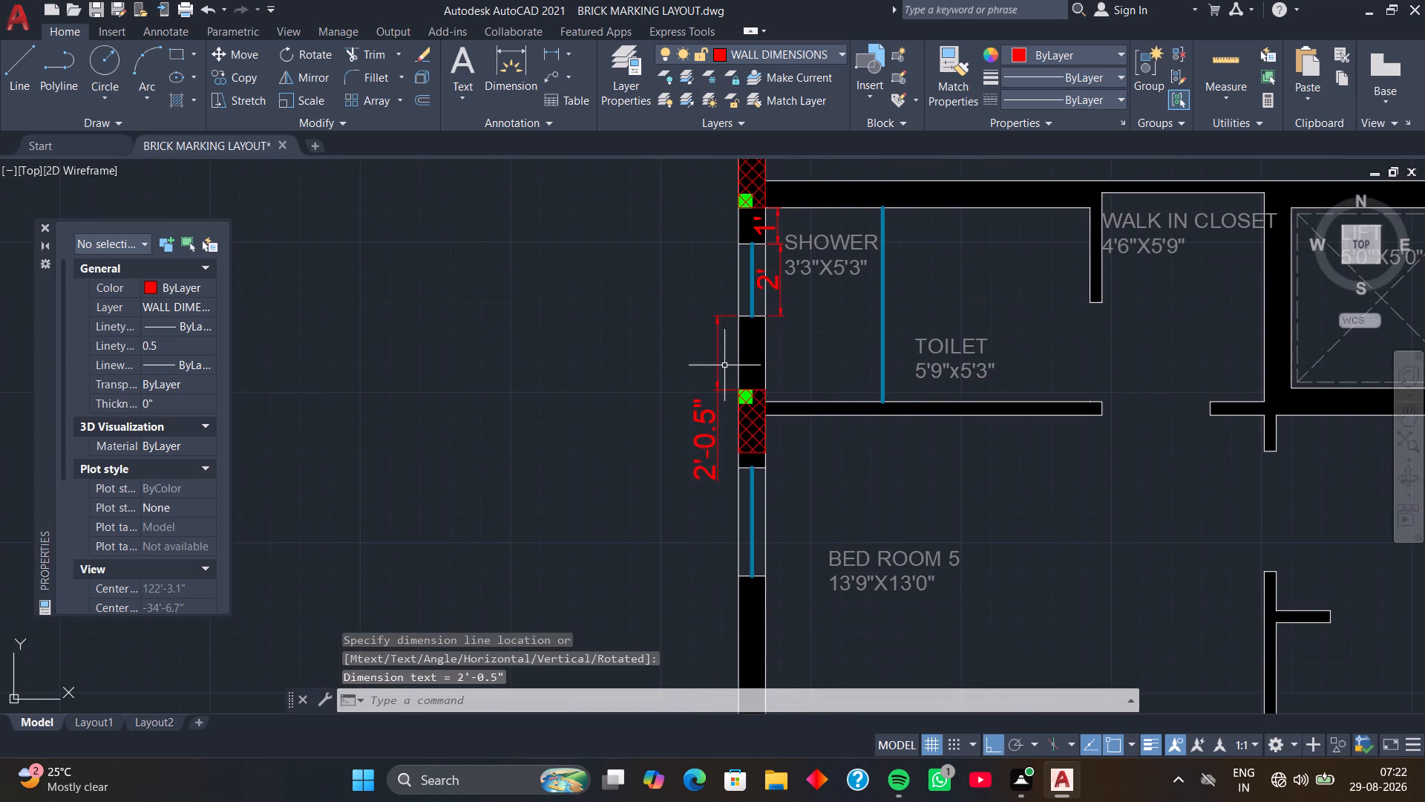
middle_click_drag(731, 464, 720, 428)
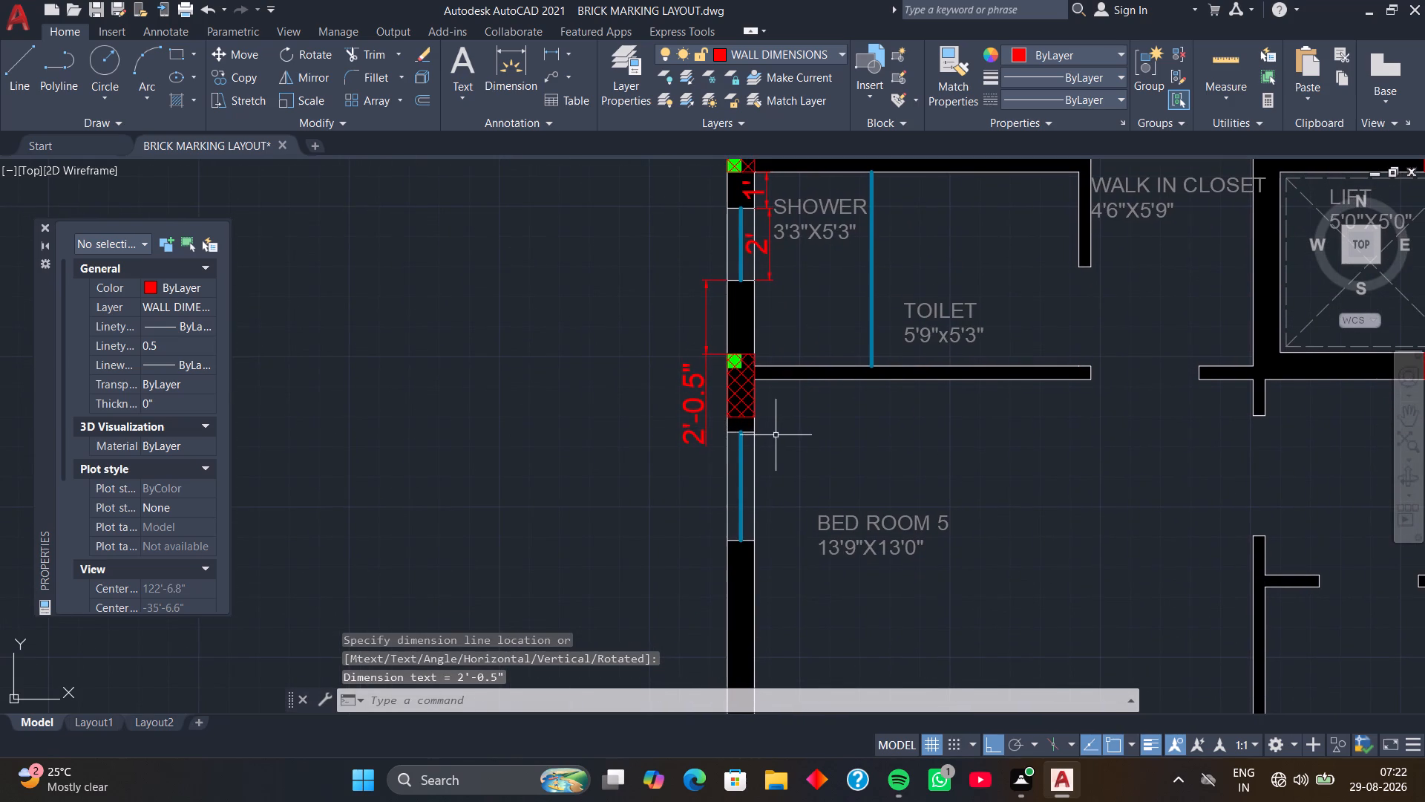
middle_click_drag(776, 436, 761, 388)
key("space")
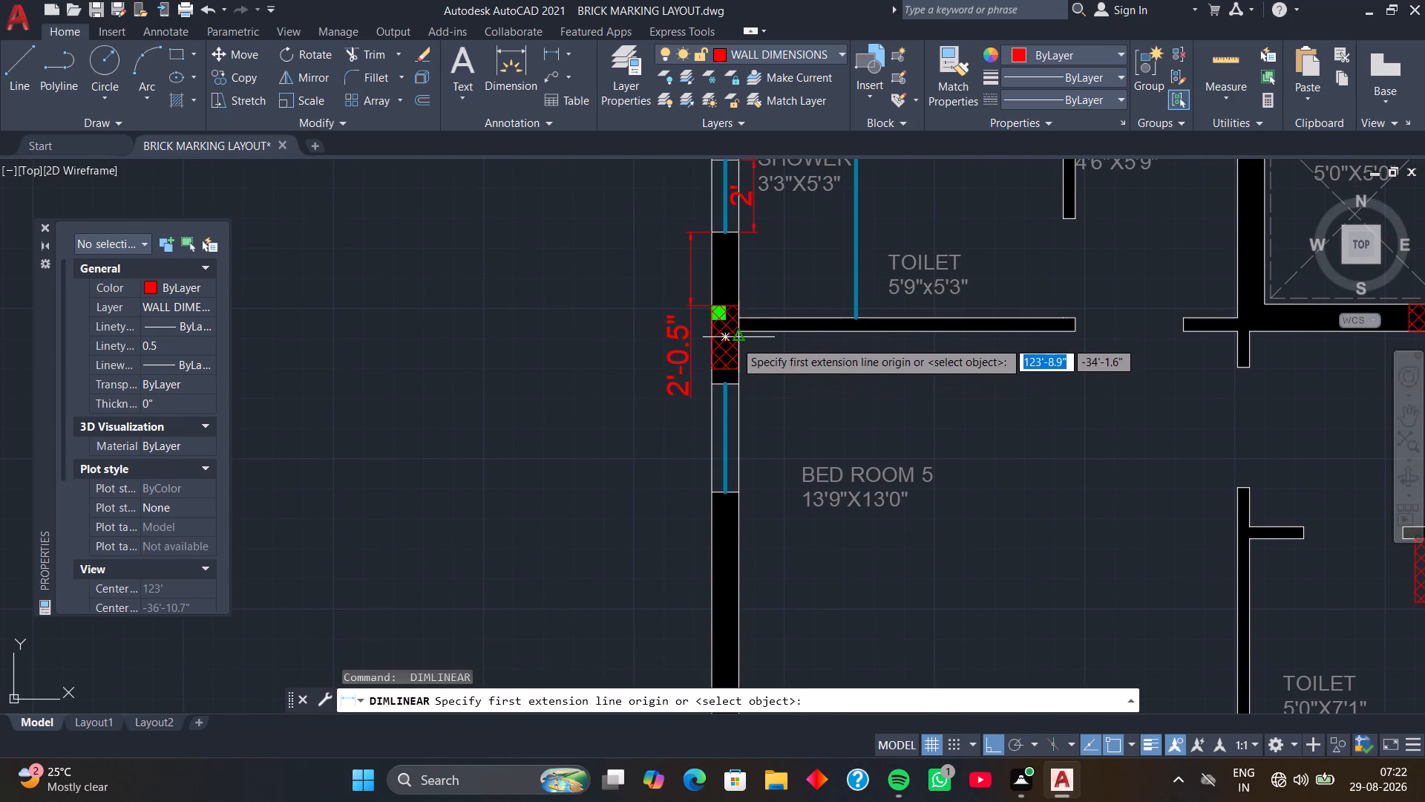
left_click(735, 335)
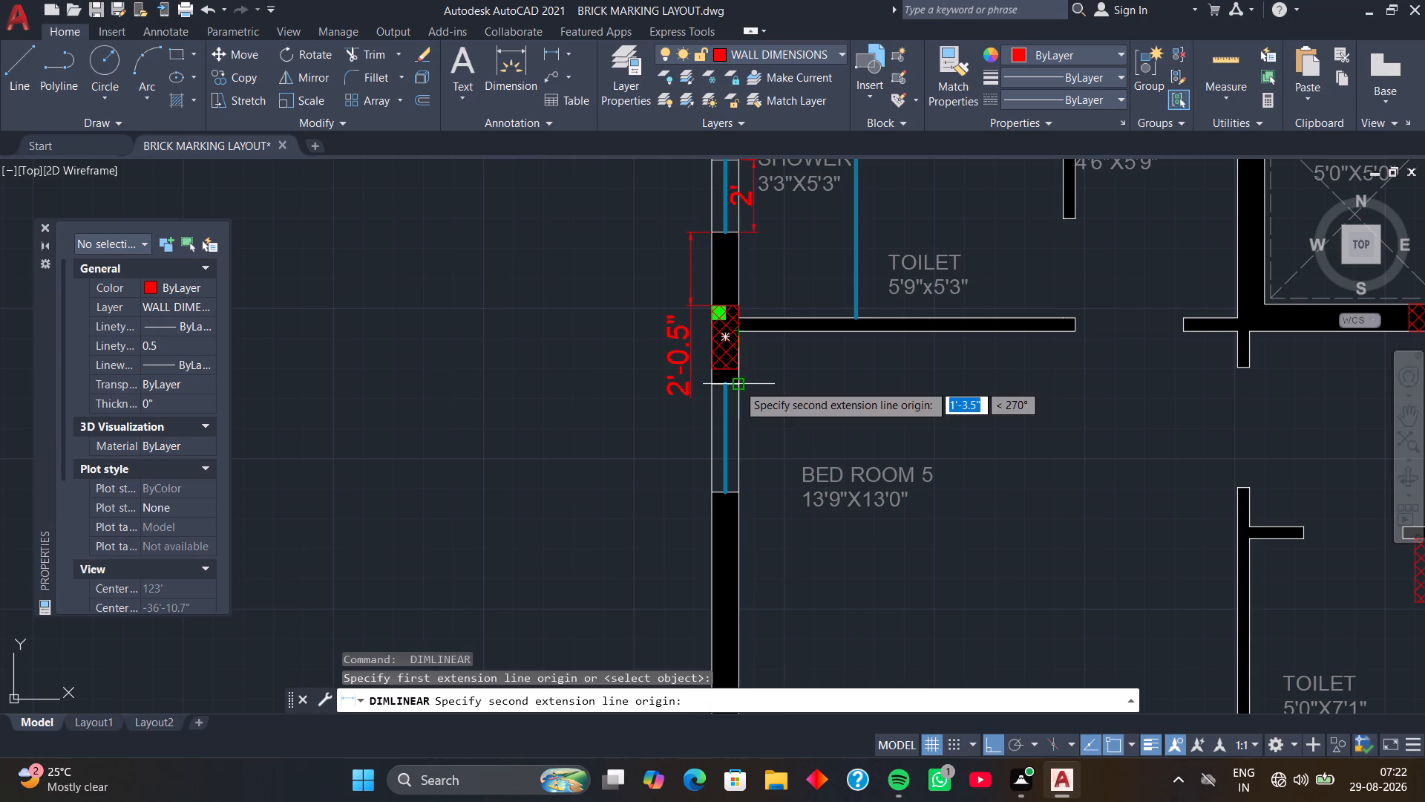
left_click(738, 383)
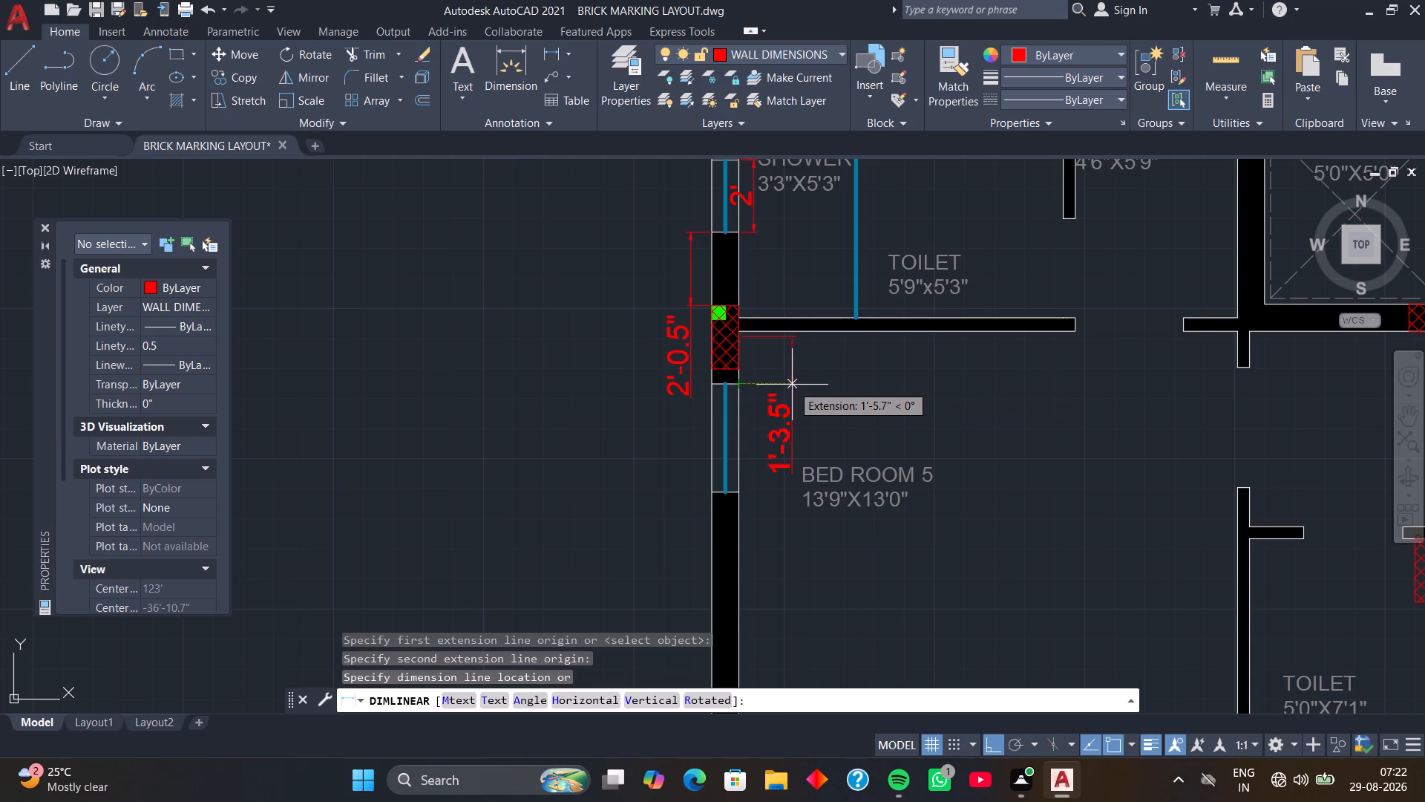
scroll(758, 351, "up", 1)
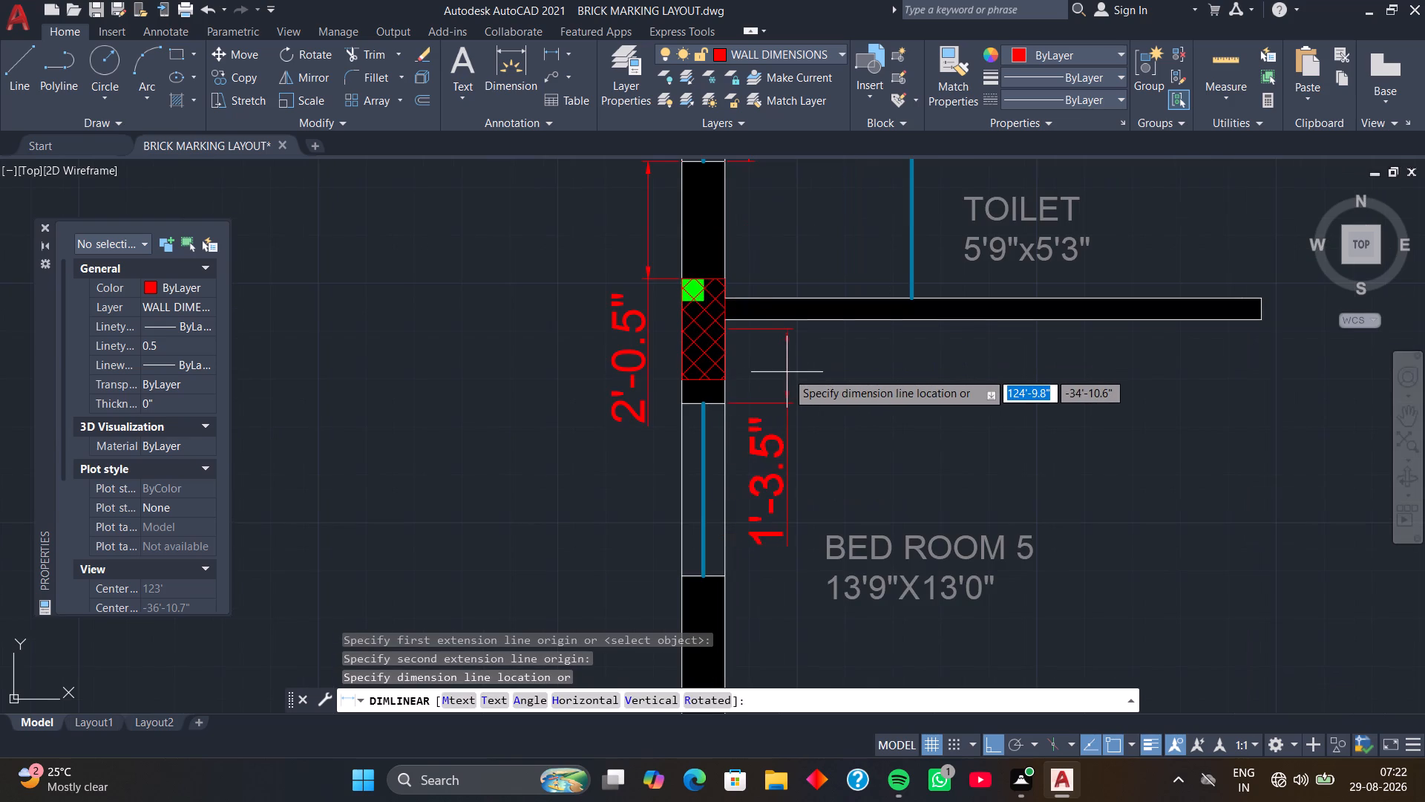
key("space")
Add a vertical linear dimension from the toilet partition's lower face to the top of Bed Room 5's left-wall window, placed inside the bedroom.
key("space")
scroll(730, 322, "up", 3)
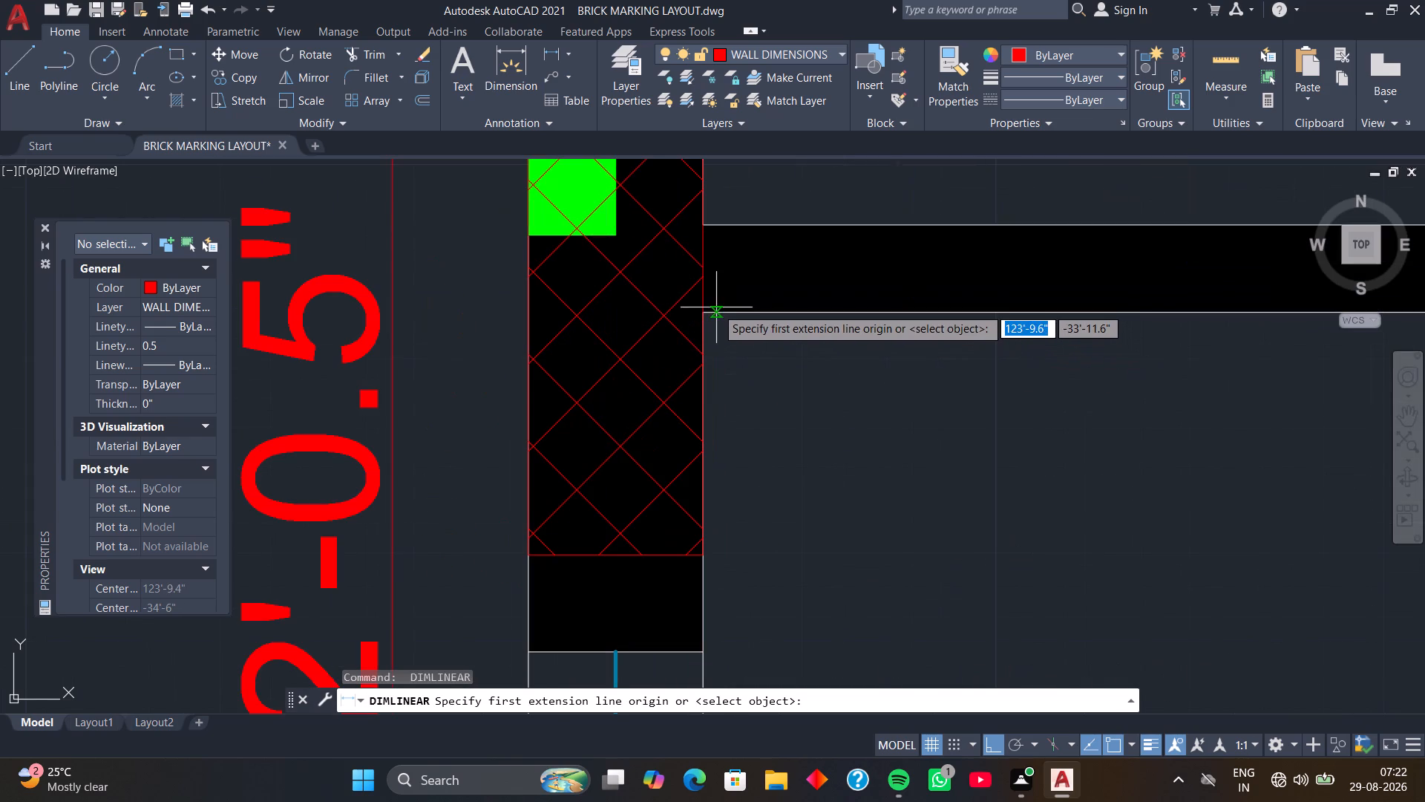
left_click(706, 313)
scroll(752, 398, "down", 2)
middle_click_drag(754, 407, 739, 322)
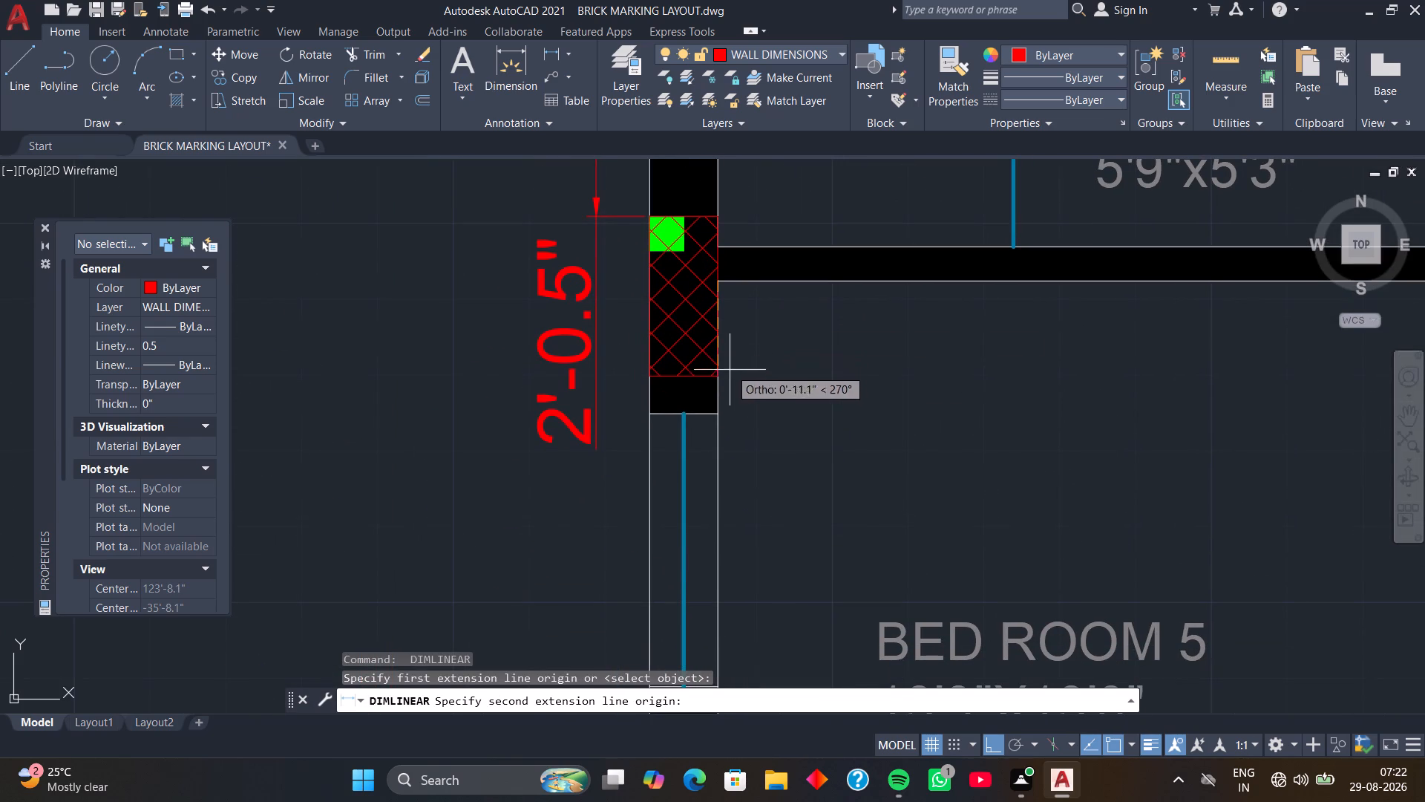
left_click(720, 412)
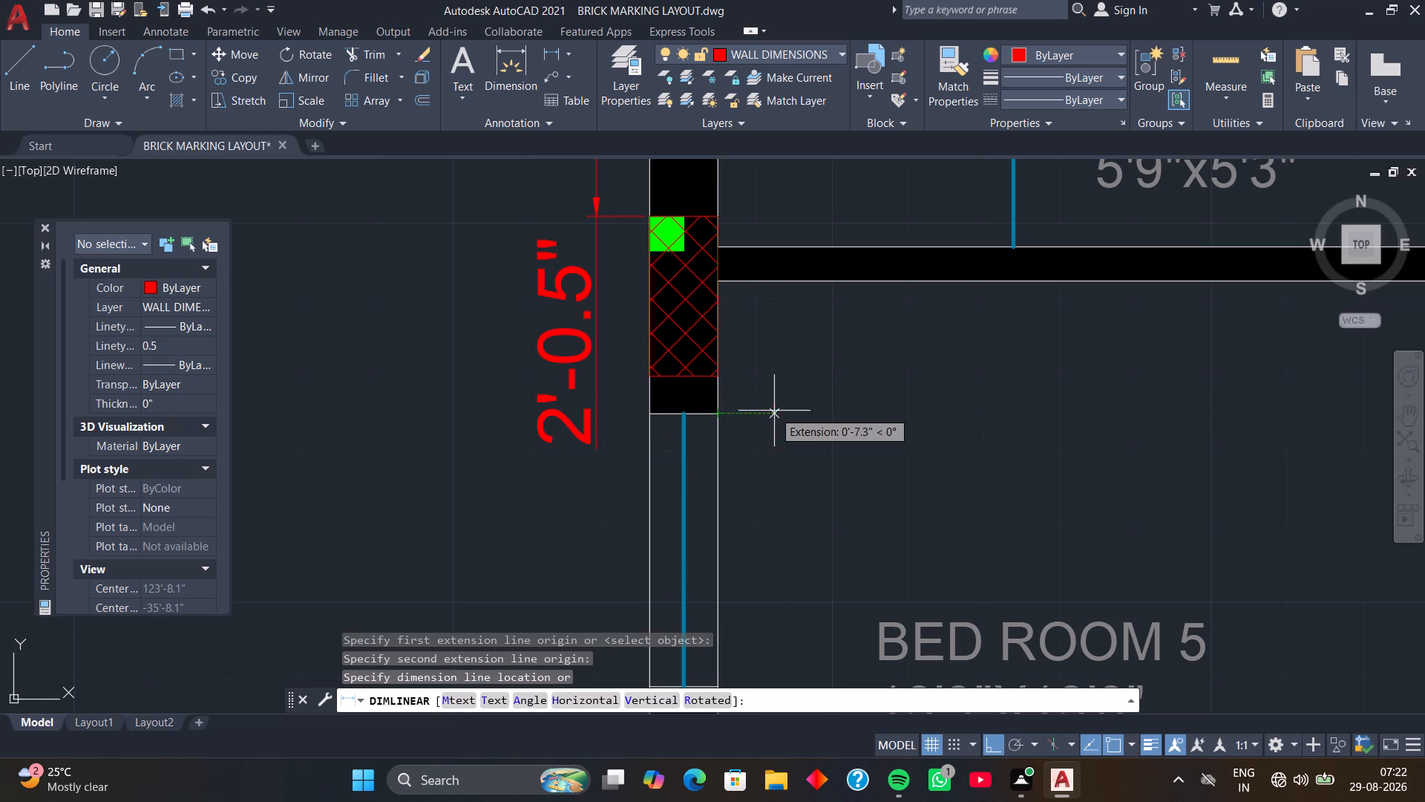
left_click(797, 410)
Add a vertical linear dimension for Bed Room 5's left-wall window along the outer face, placed just outside the wall.
scroll(797, 409, "down", 1)
middle_click_drag(805, 394, 793, 284)
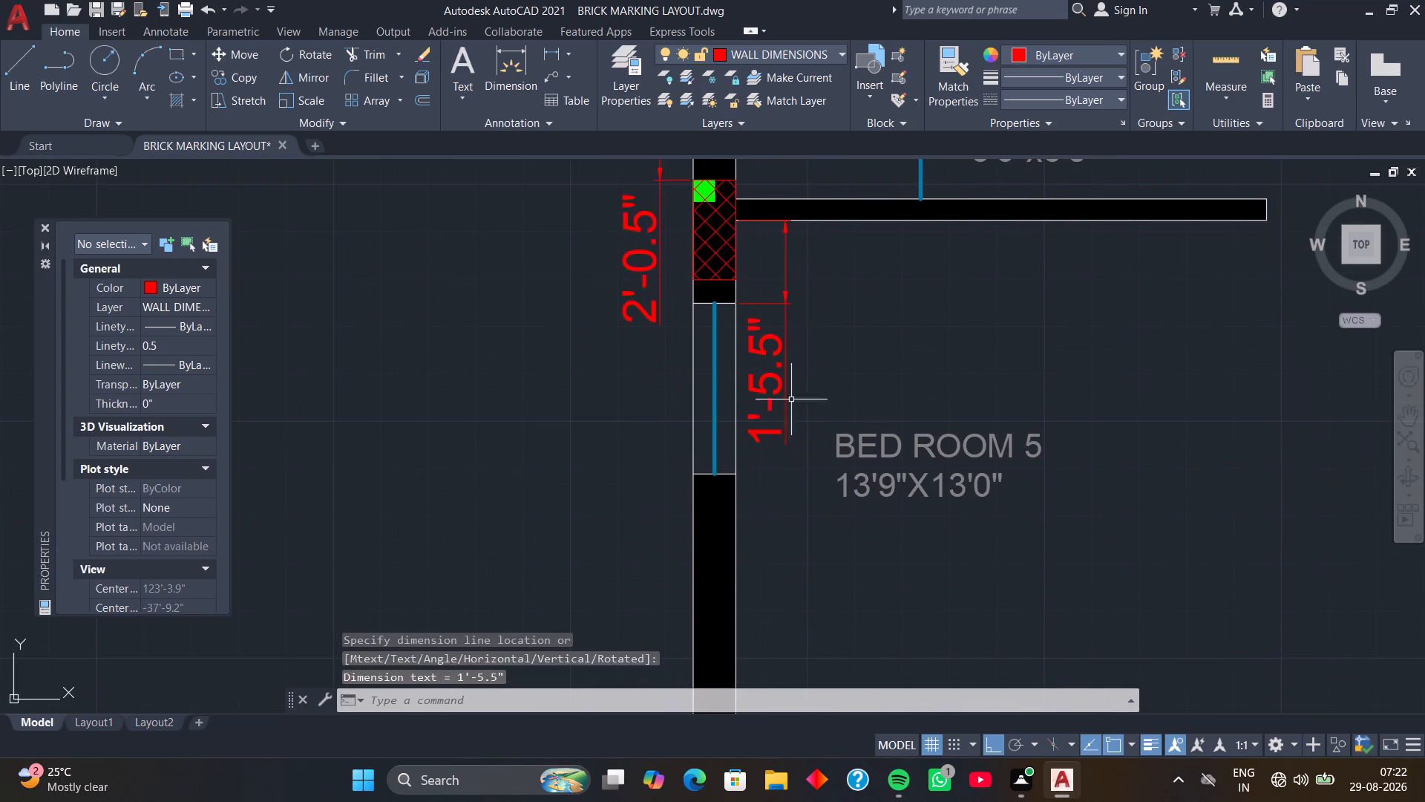
middle_click_drag(789, 414, 792, 298)
middle_click_drag(758, 346, 804, 400)
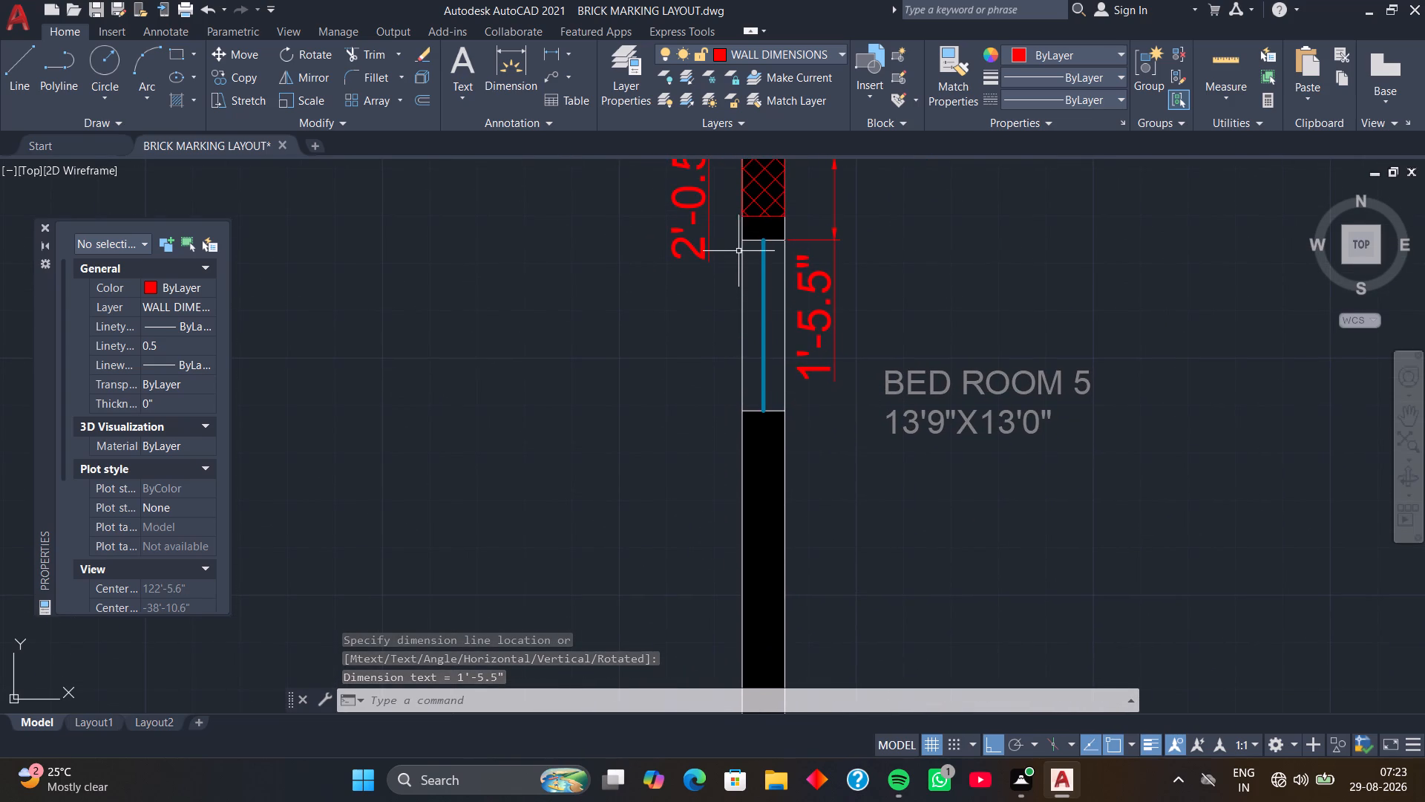
key("space")
left_click(740, 240)
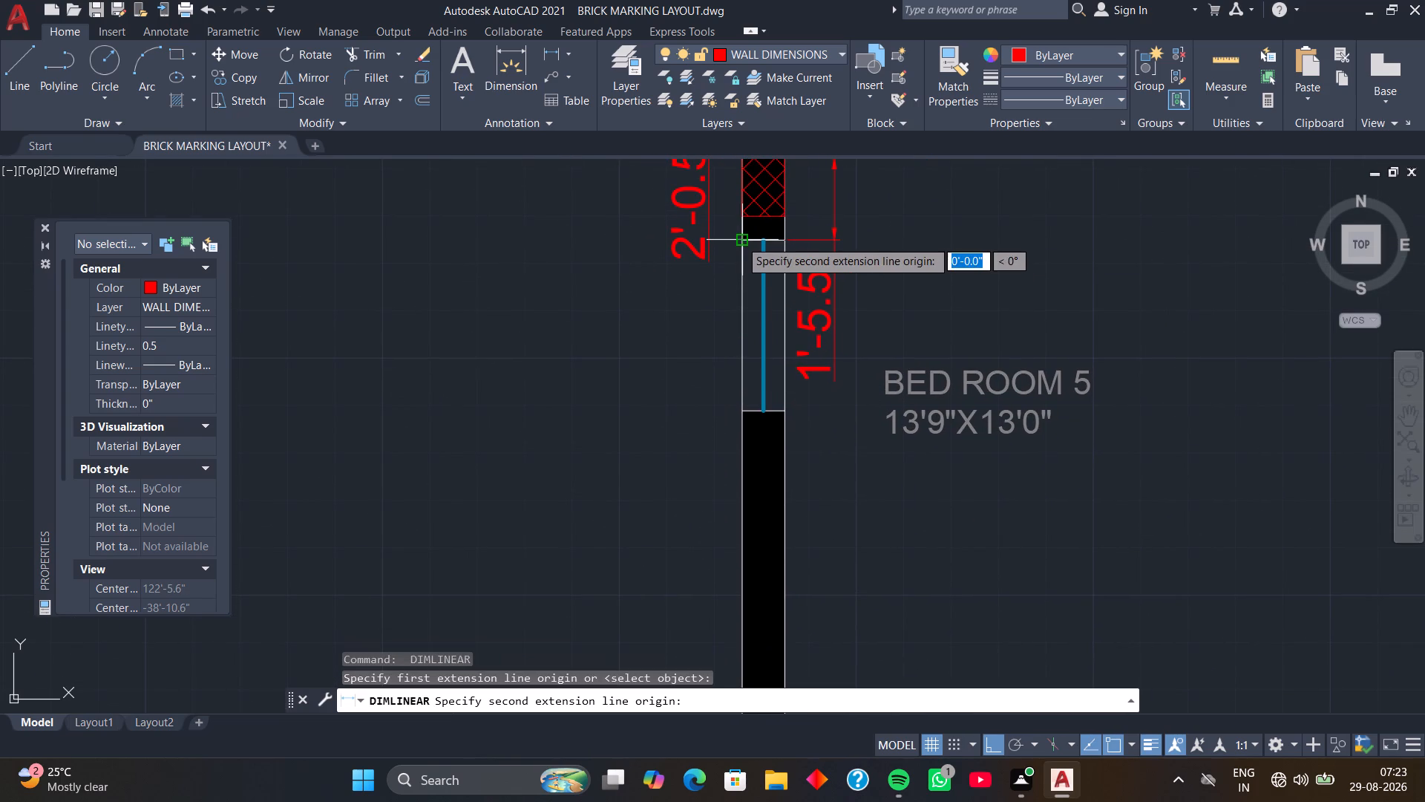
left_click(744, 414)
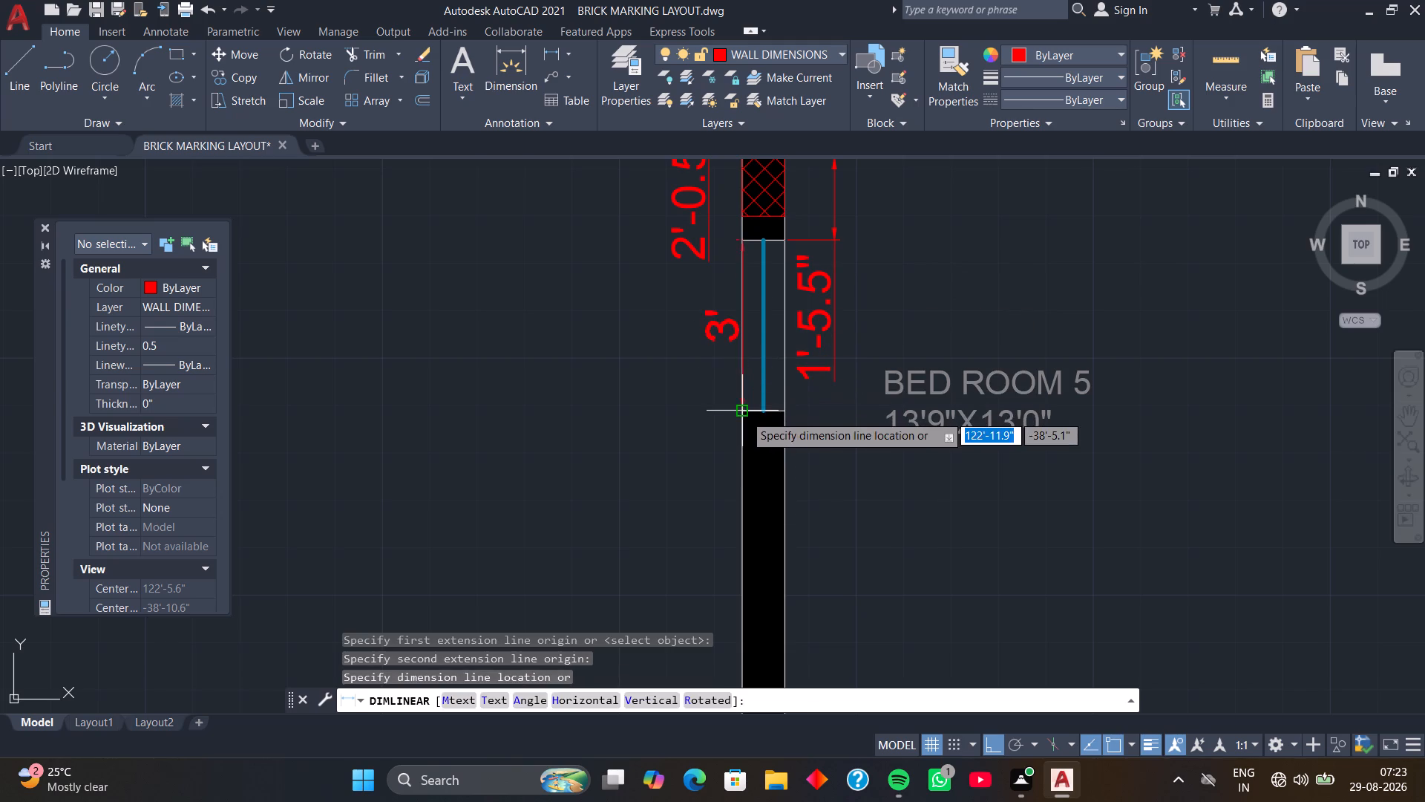
left_click(728, 413)
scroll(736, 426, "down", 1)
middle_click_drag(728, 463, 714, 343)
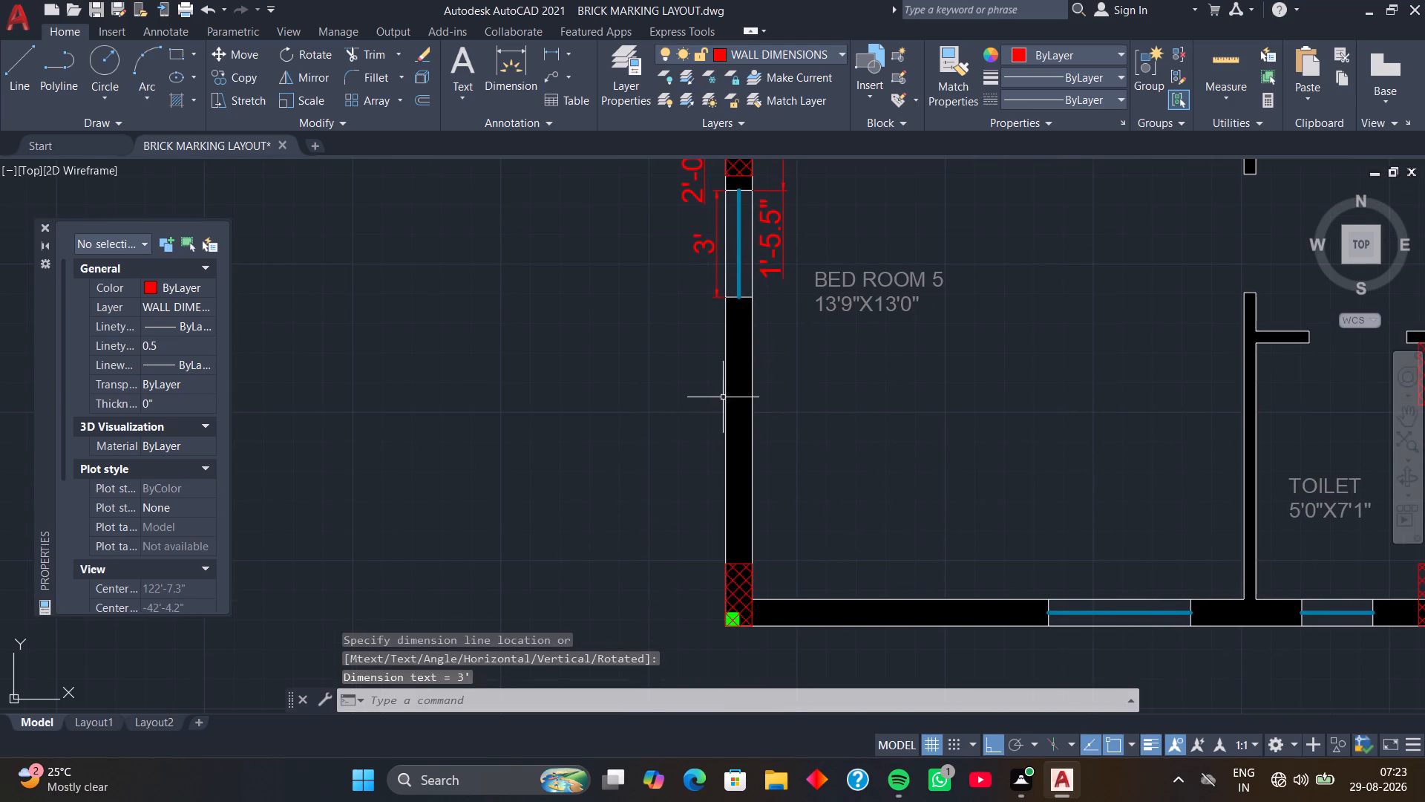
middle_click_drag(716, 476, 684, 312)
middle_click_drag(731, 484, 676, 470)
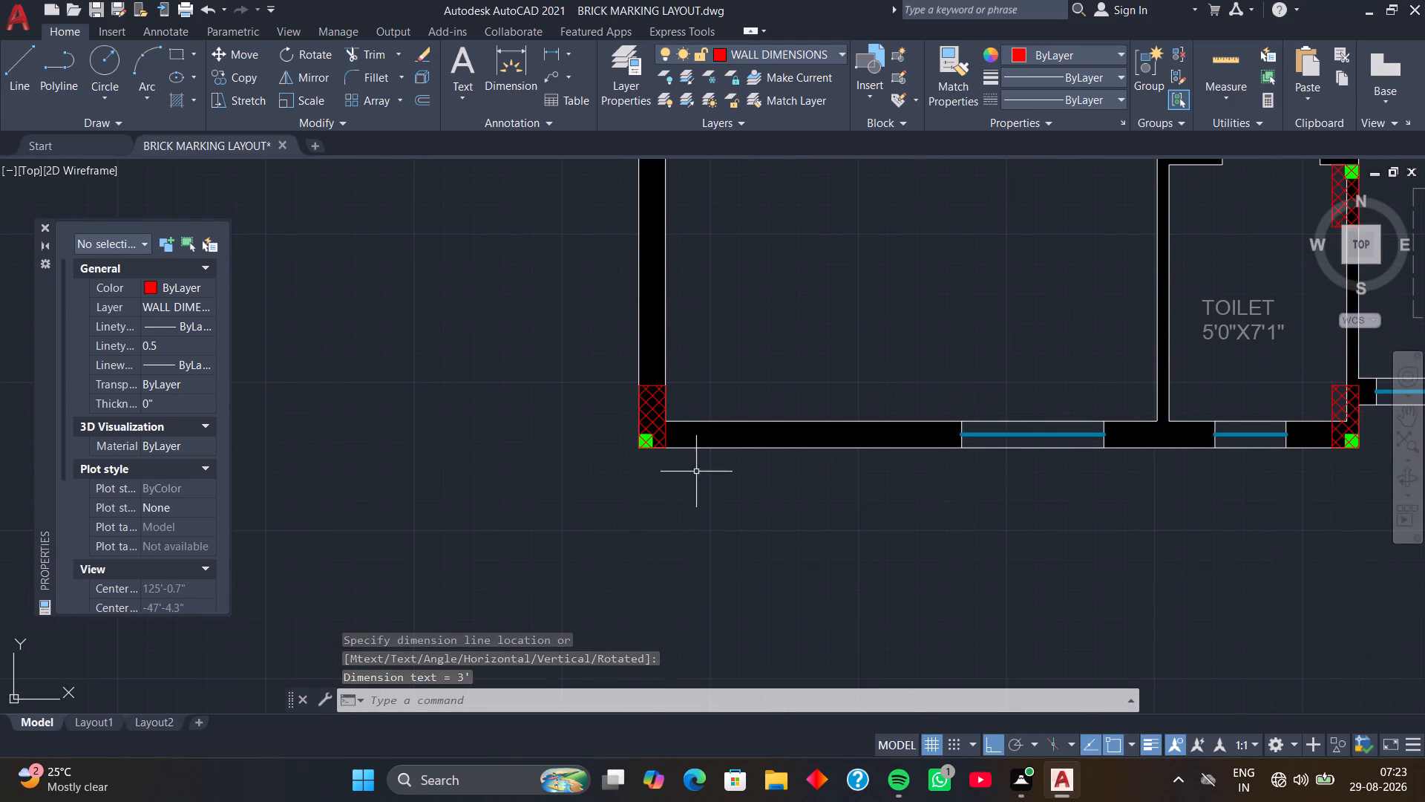
Add a horizontal linear dimension along Bed Room 5's bottom wall inner face from the corner column to the window, placed inside the bedroom.
key("space")
scroll(672, 418, "up", 1)
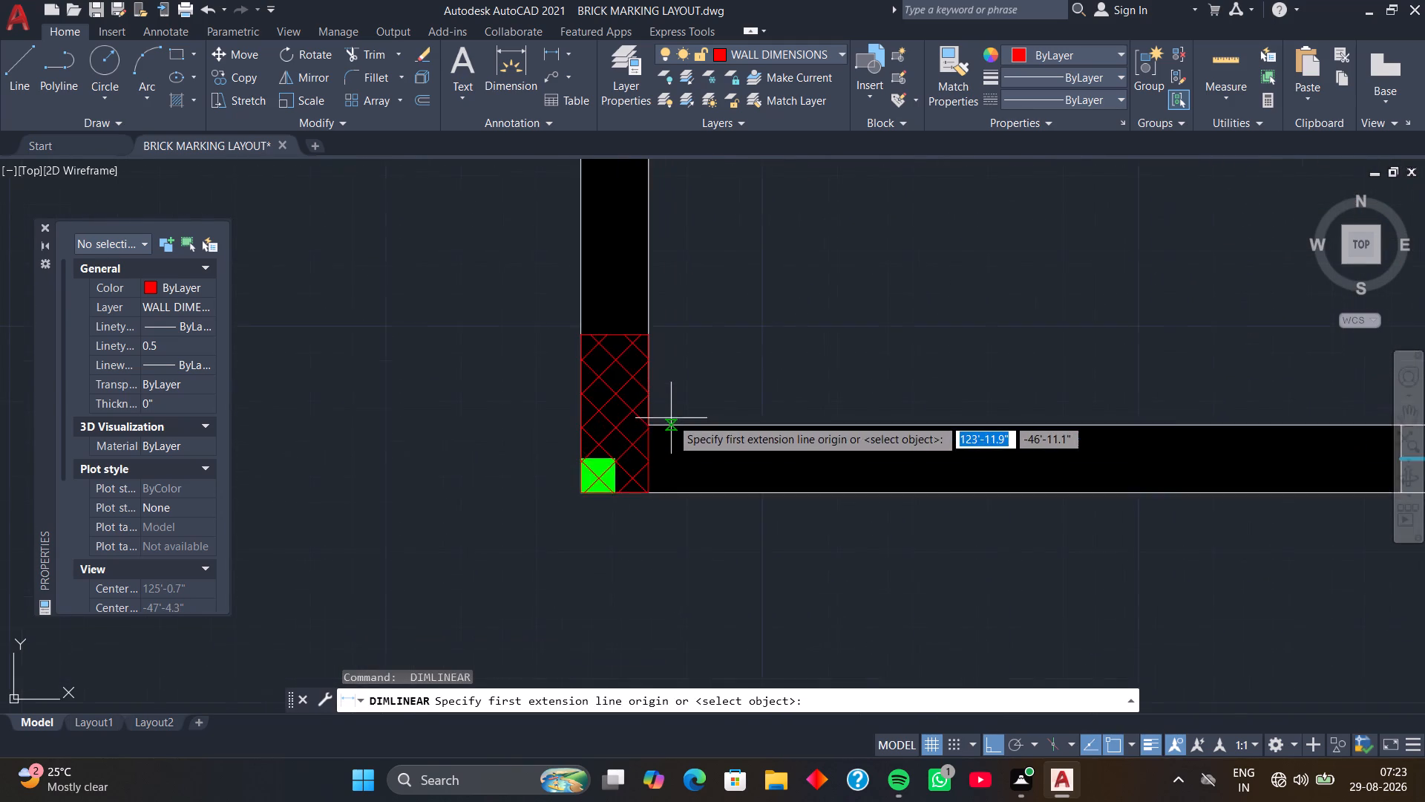
scroll(671, 418, "up", 4)
left_click(563, 443)
scroll(733, 411, "down", 2)
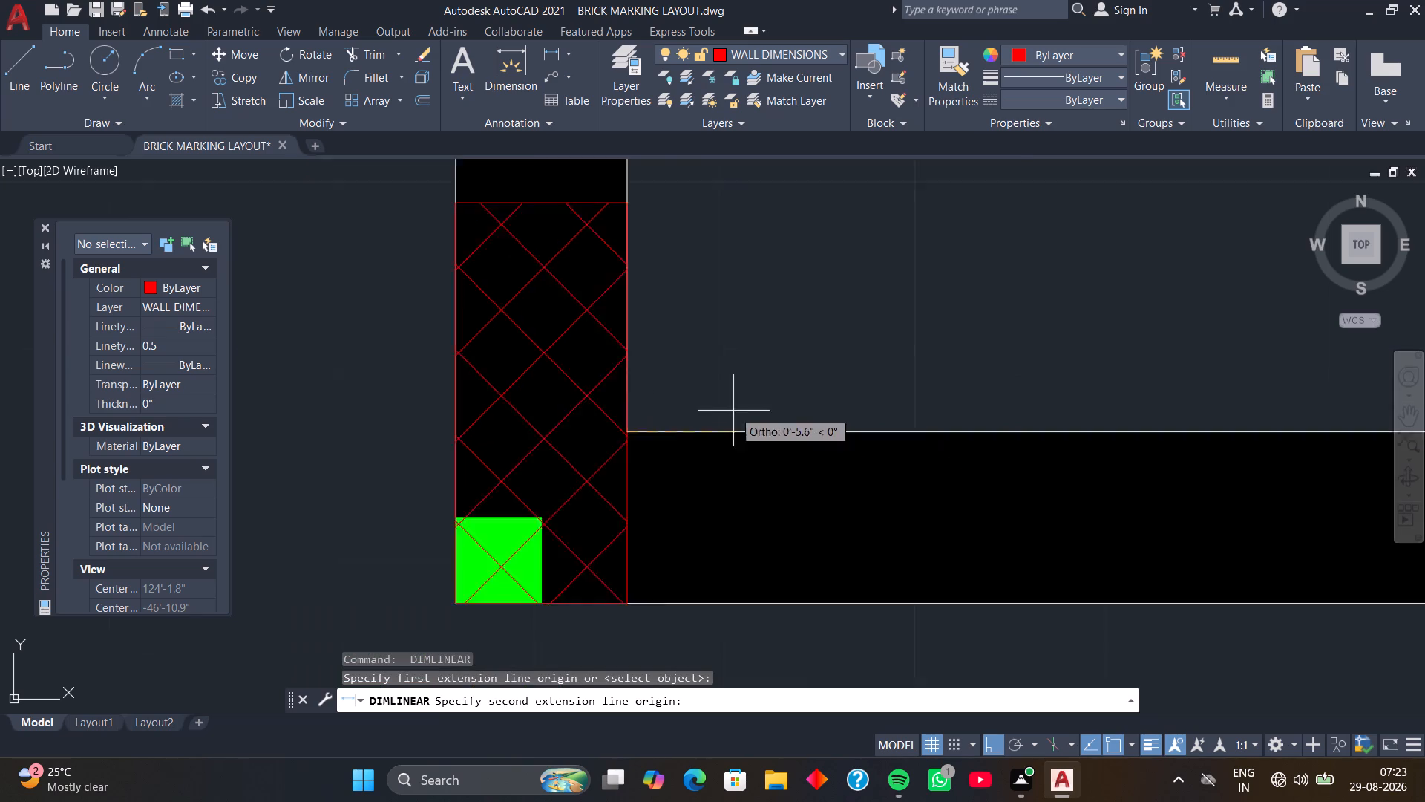
scroll(733, 411, "down", 1)
middle_click_drag(741, 420, 554, 371)
left_click(1250, 366)
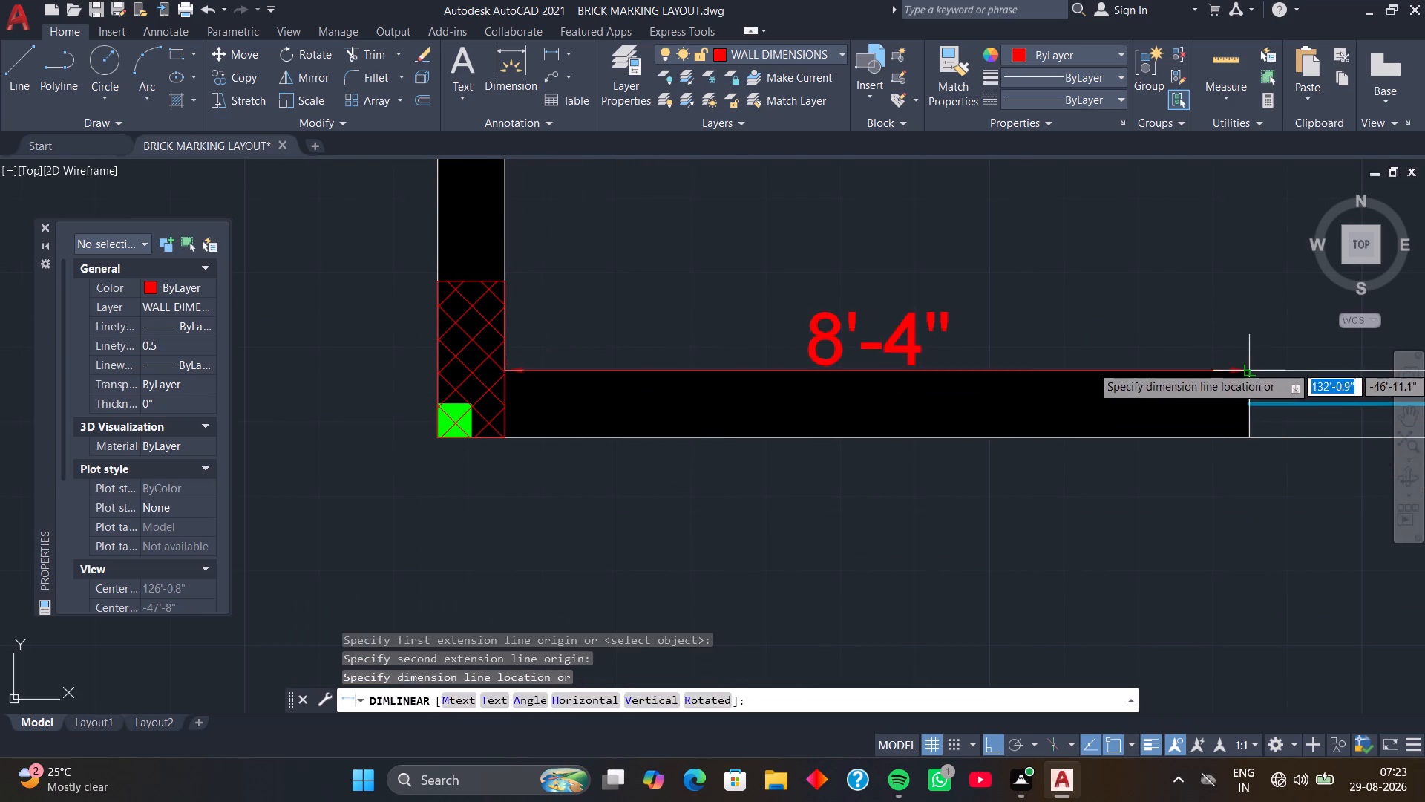
left_click(1221, 334)
Add a horizontal linear dimension for Bed Room 5's bottom-wall window along the inner face, placed inside the bedroom.
scroll(1213, 362, "down", 1)
middle_click_drag(1182, 351, 561, 424)
scroll(570, 423, "down", 1)
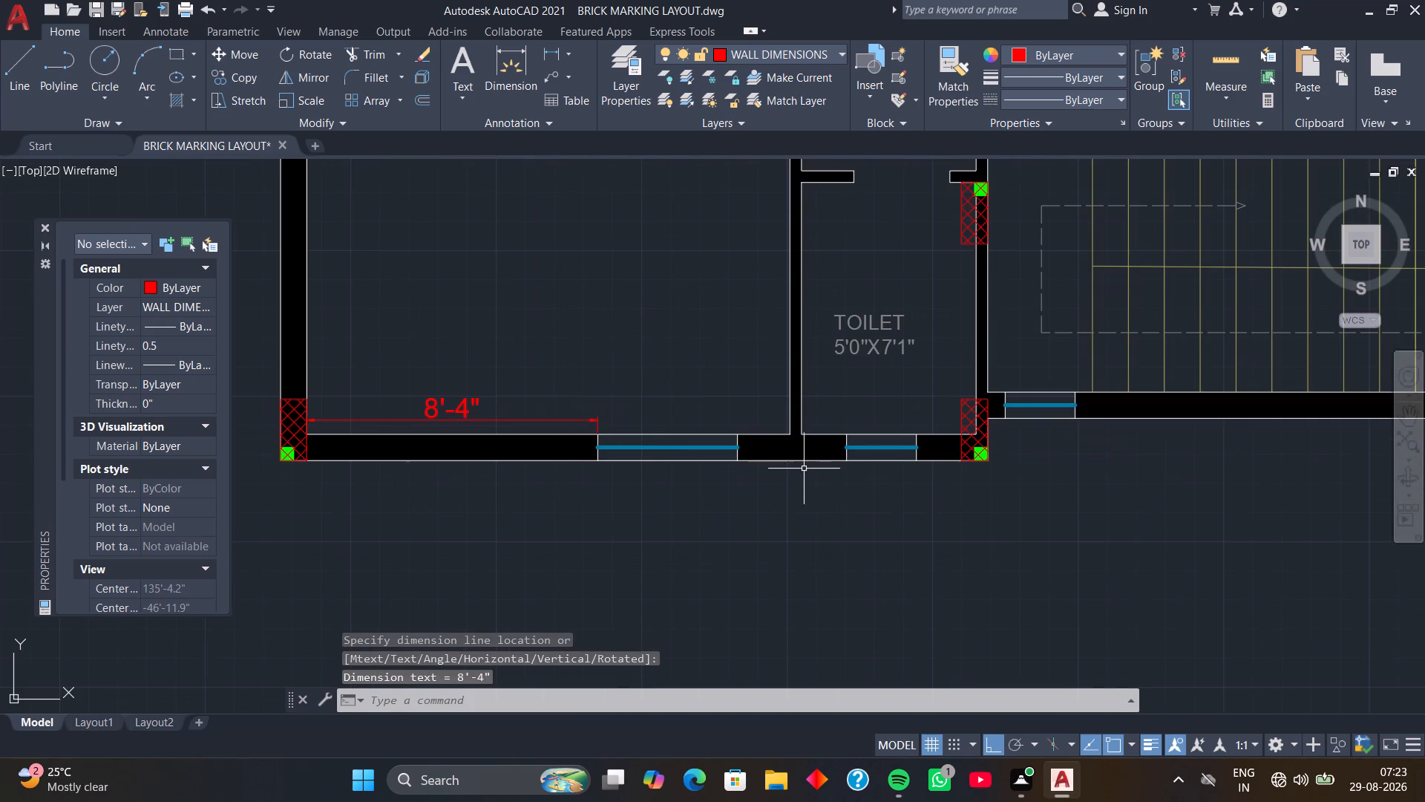
key("space")
left_click(595, 436)
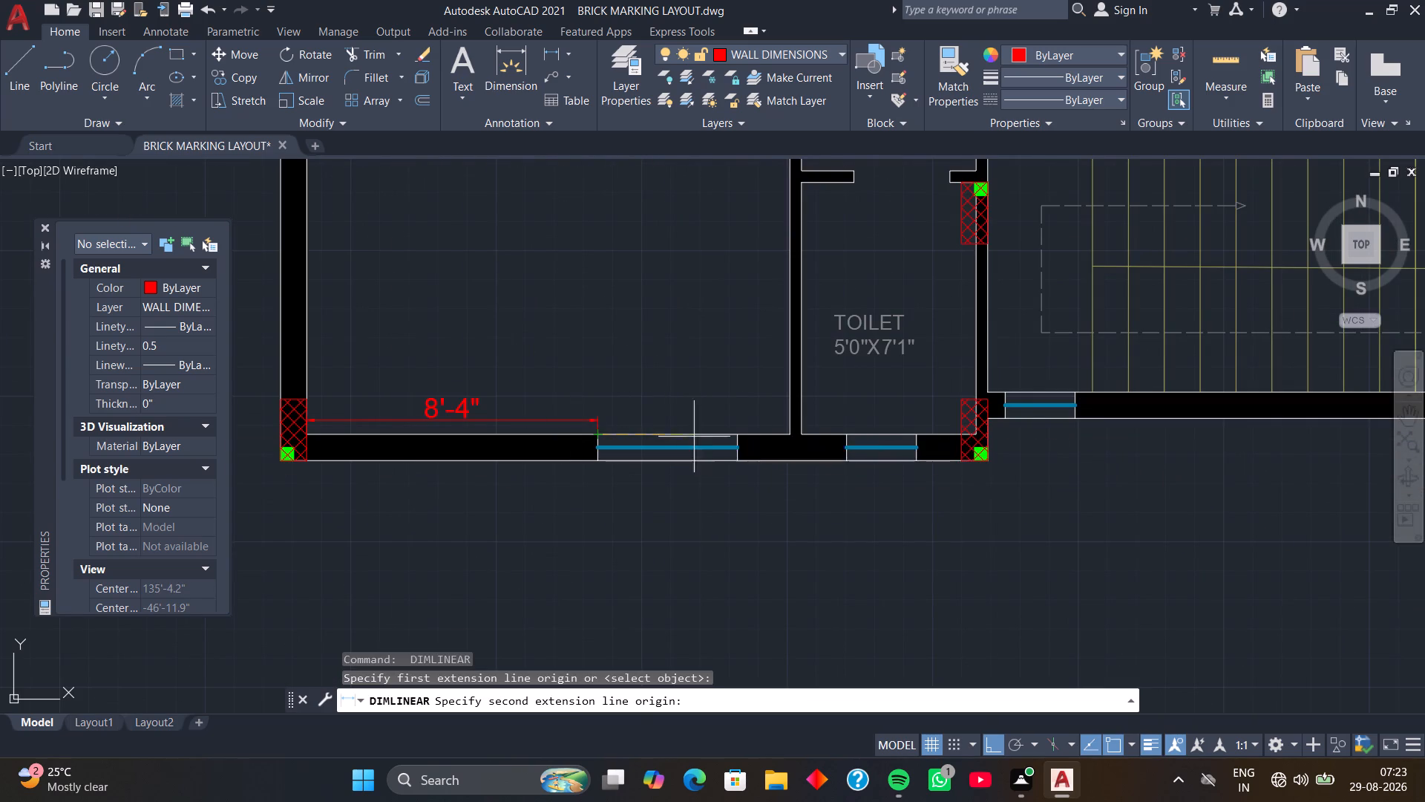
left_click(743, 433)
left_click(738, 420)
Add a horizontal linear dimension from Bed Room 5's bottom-wall window to the 5'0"X7'1" toilet's partition, placed inside the bedroom.
middle_click_drag(804, 445, 695, 446)
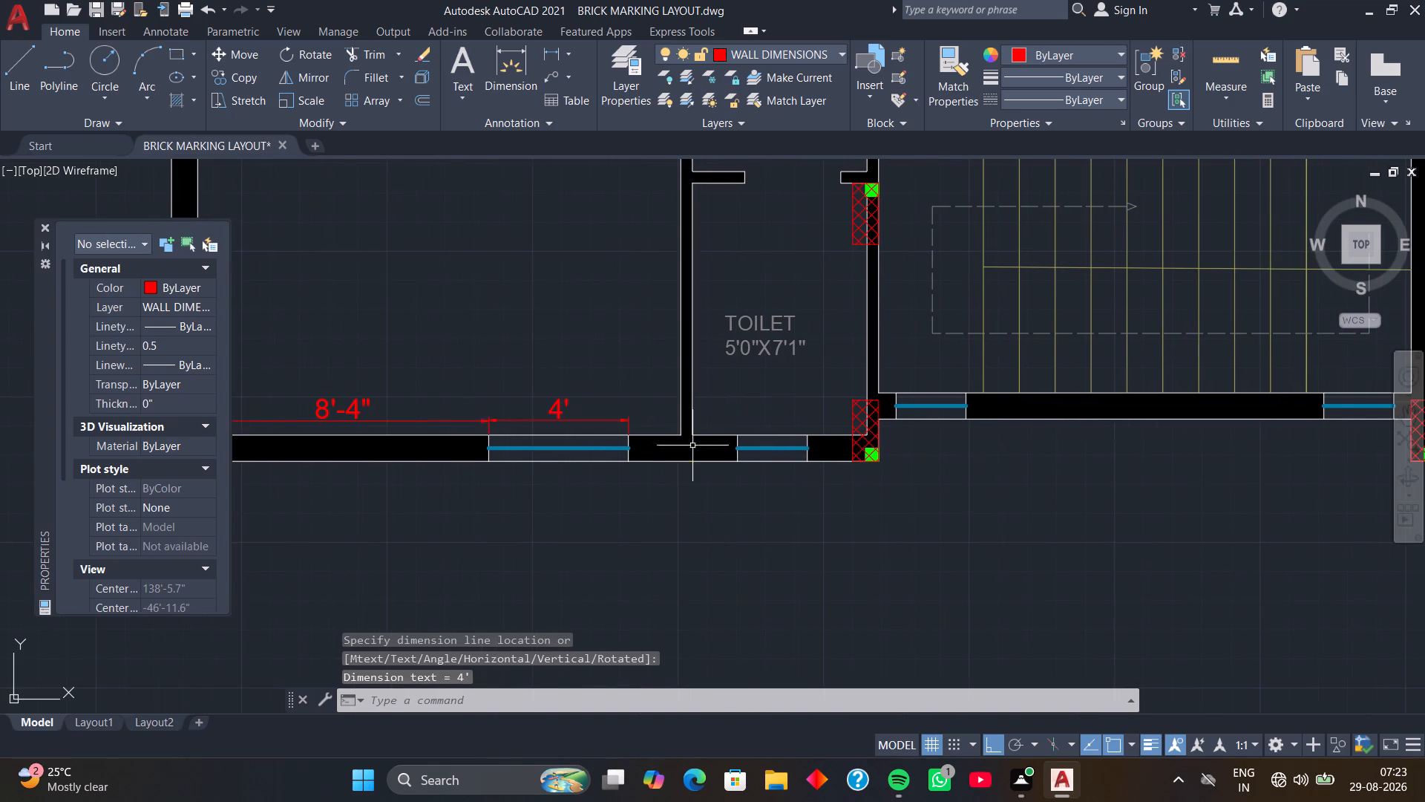
key("space")
scroll(682, 432, "up", 3)
left_click(655, 437)
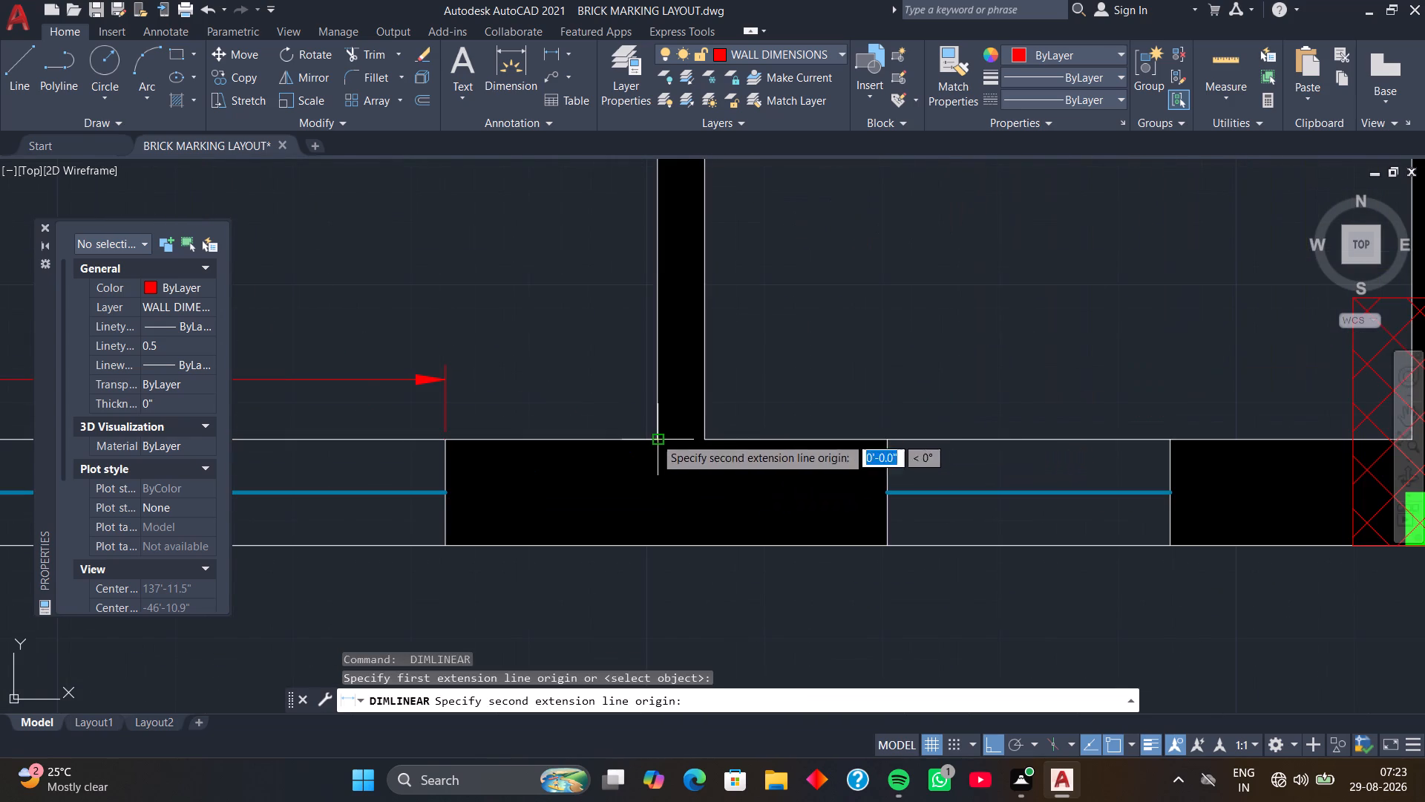
left_click(449, 439)
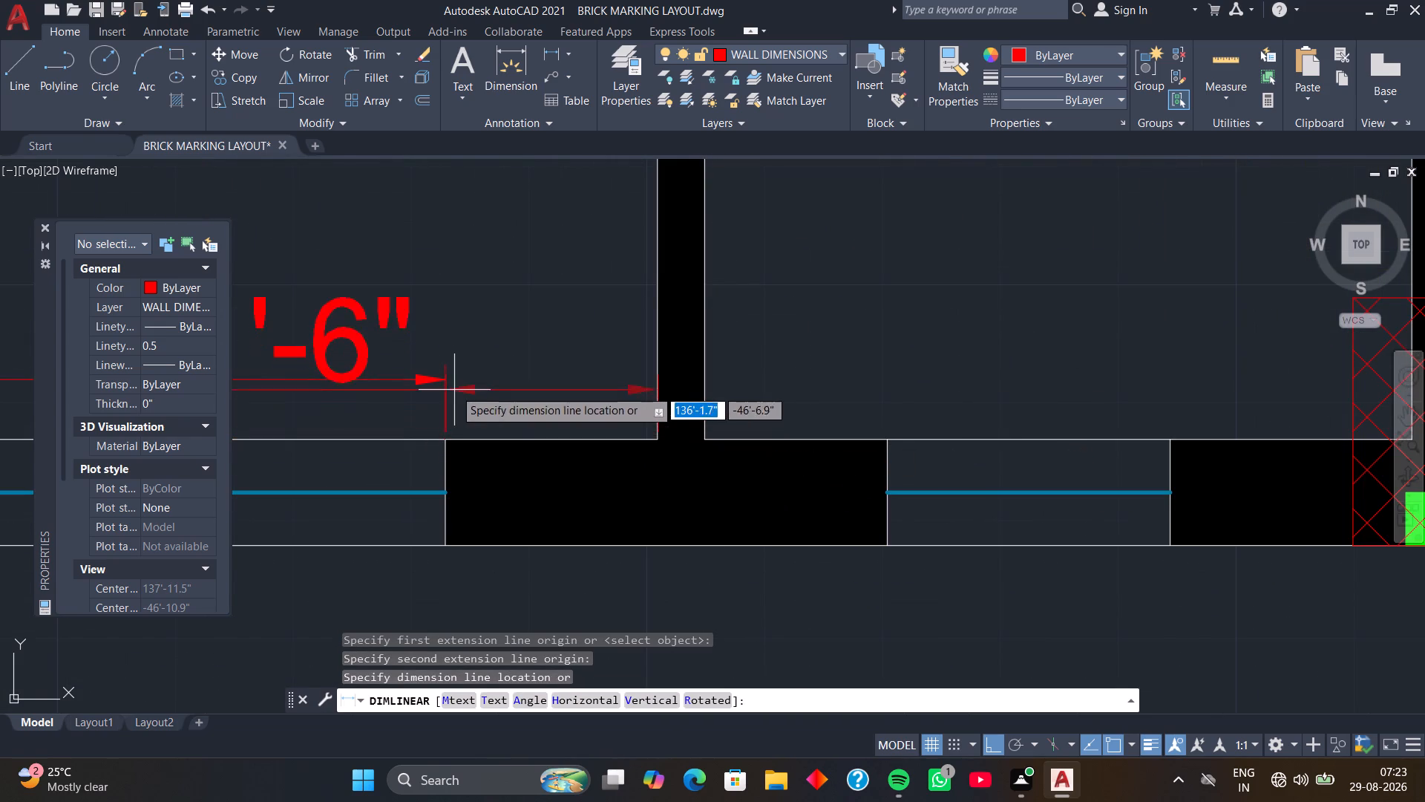
left_click(456, 385)
Add a horizontal linear dimension from the 5'0"X7'1" toilet's left partition to its bottom-wall window, placed inside the toilet.
scroll(574, 428, "down", 2)
scroll(609, 509, "down", 1)
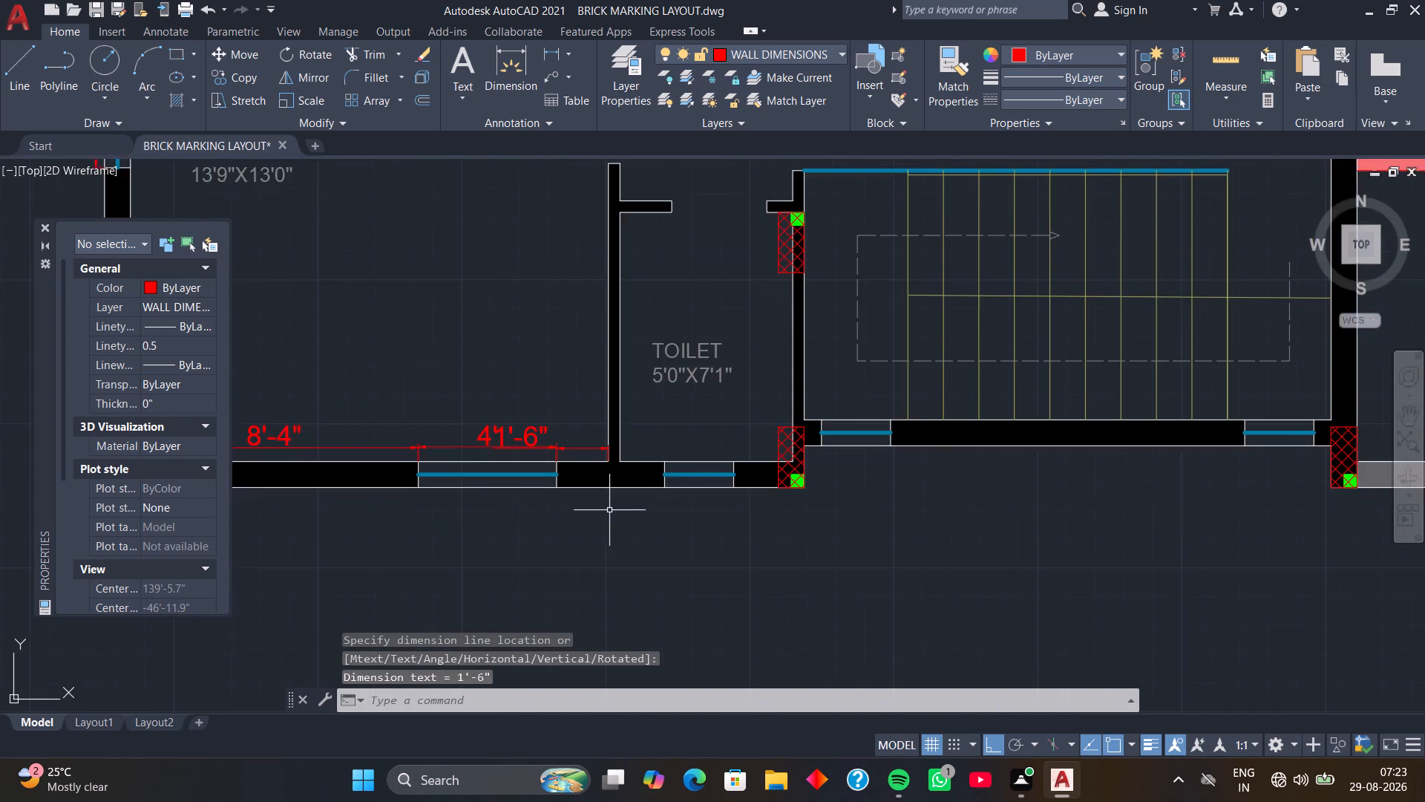
middle_click_drag(609, 510, 600, 457)
scroll(631, 412, "up", 2)
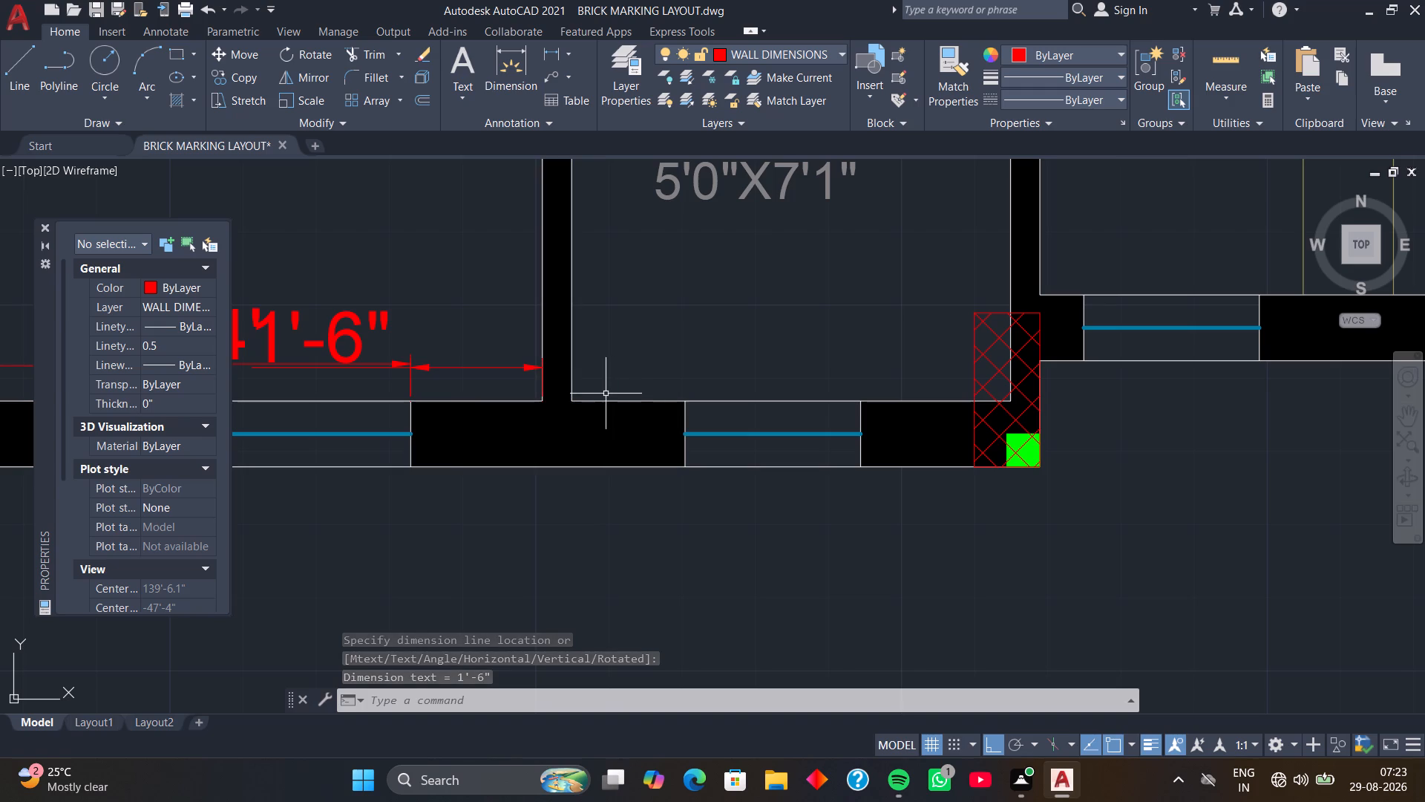
key("space")
left_click(577, 399)
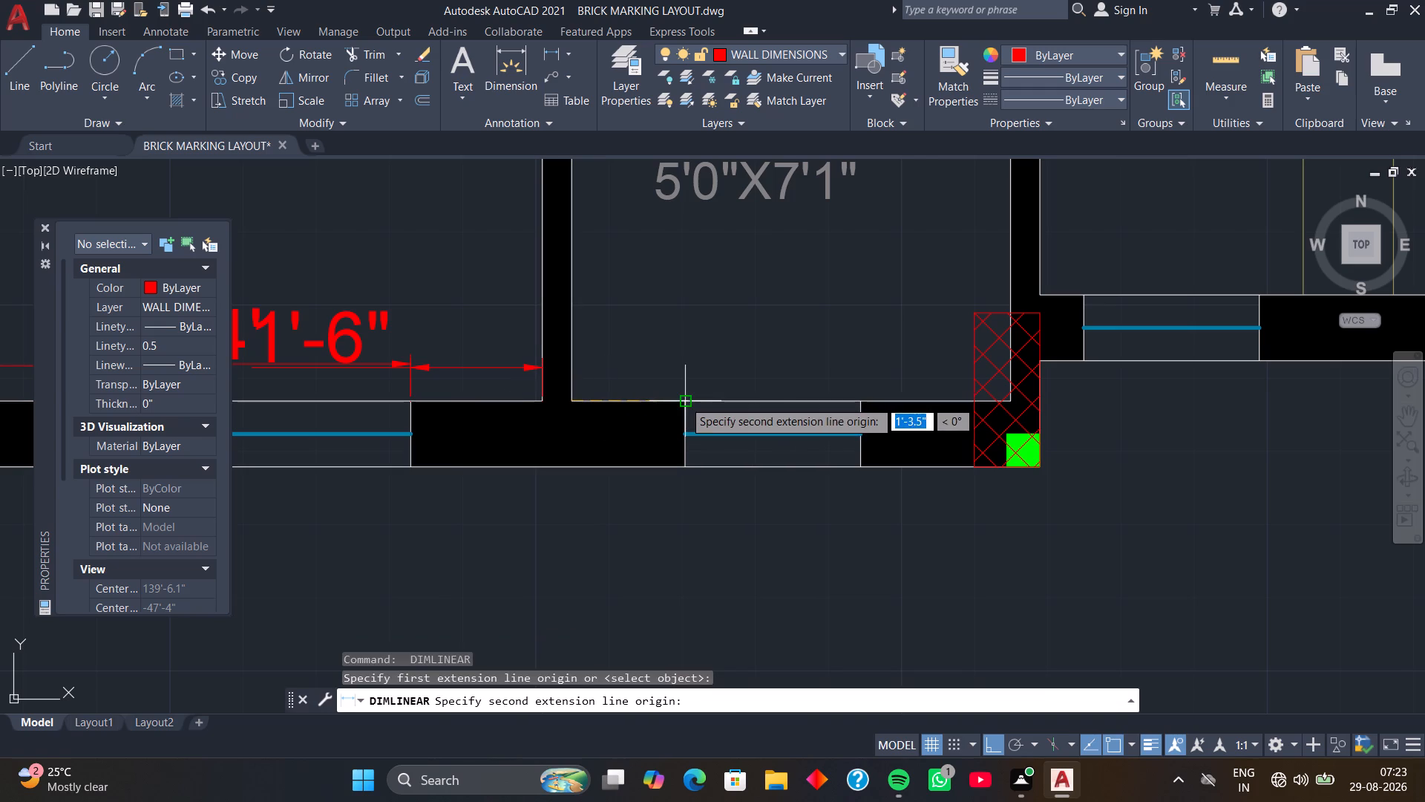
left_click(684, 401)
left_click(675, 359)
Add a horizontal linear dimension for the toilet's bottom-wall window along the outer face, placed outside the building.
middle_click_drag(718, 497, 694, 428)
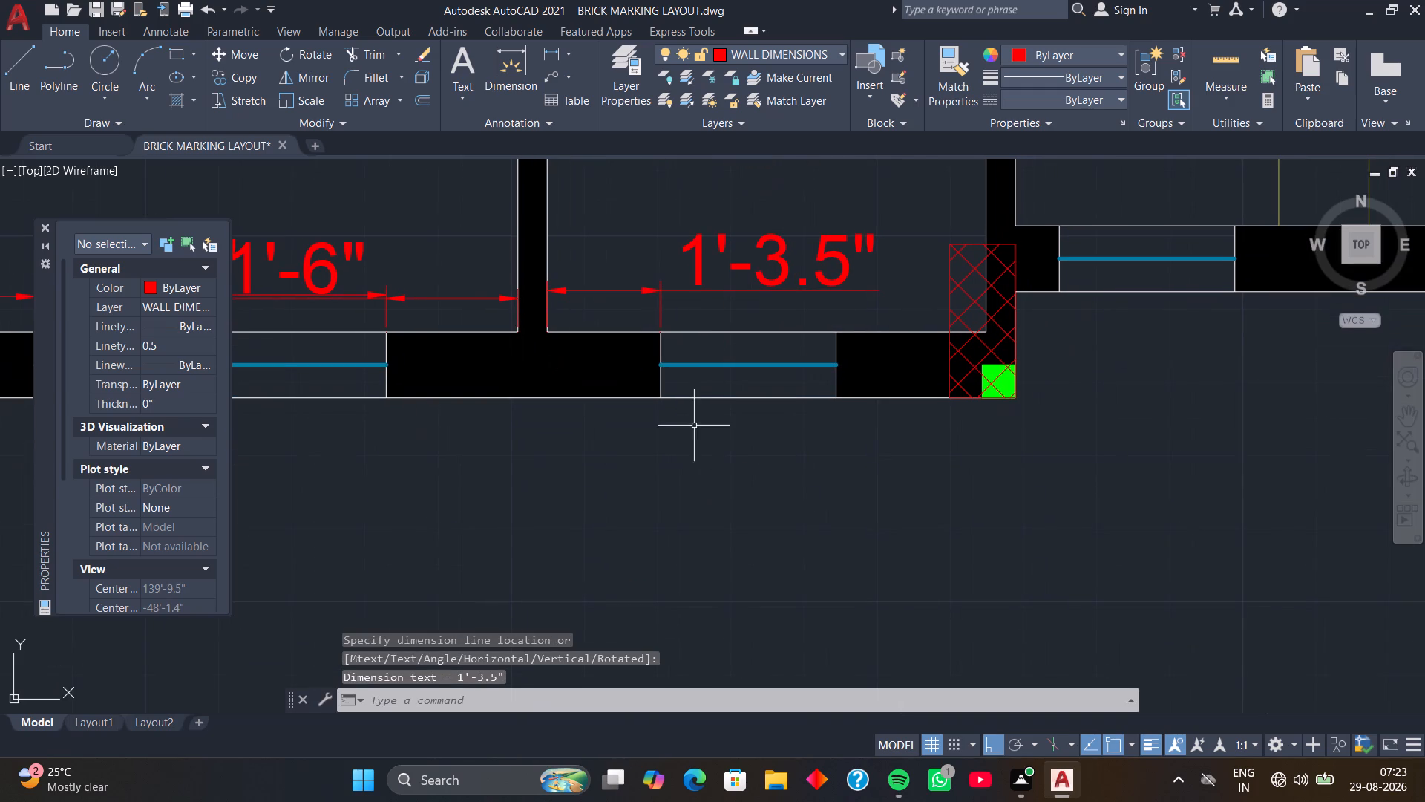
key("space")
left_click(661, 397)
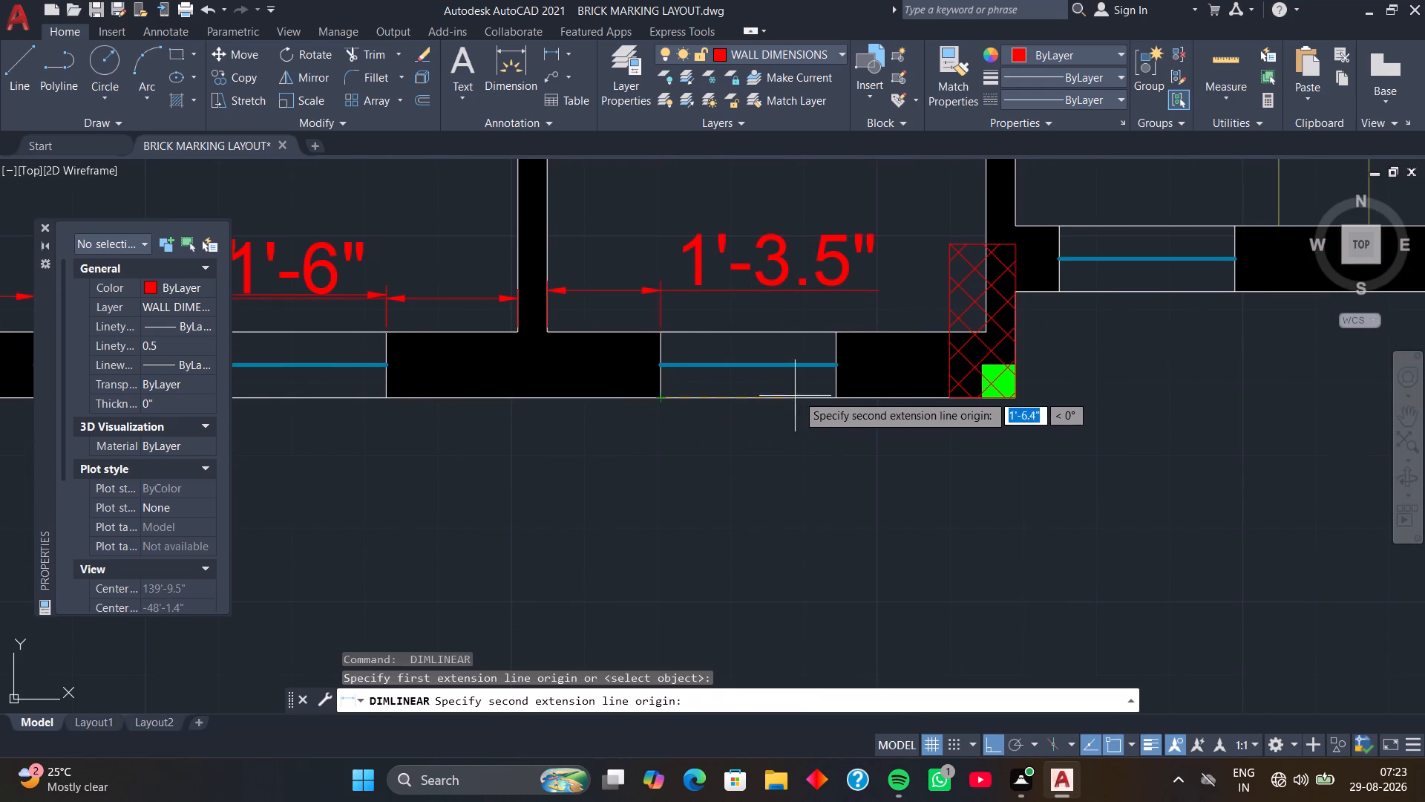
left_click(841, 395)
left_click(846, 476)
Add a horizontal linear dimension from the staircase's left wall to its first bottom-wall window, placed just inside the staircase.
scroll(867, 456, "down", 2)
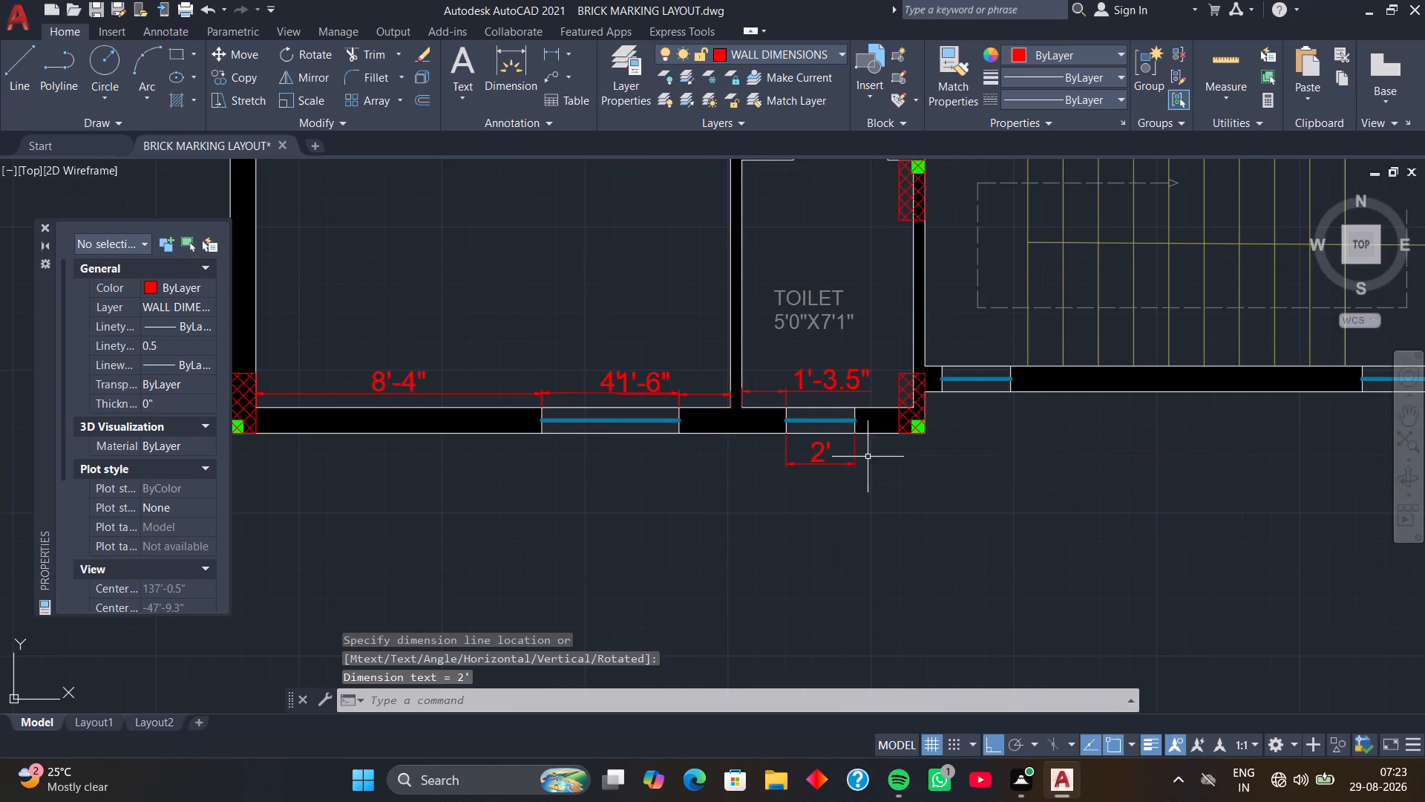
middle_click_drag(886, 469, 789, 451)
middle_click_drag(924, 423, 776, 459)
scroll(784, 472, "down", 1)
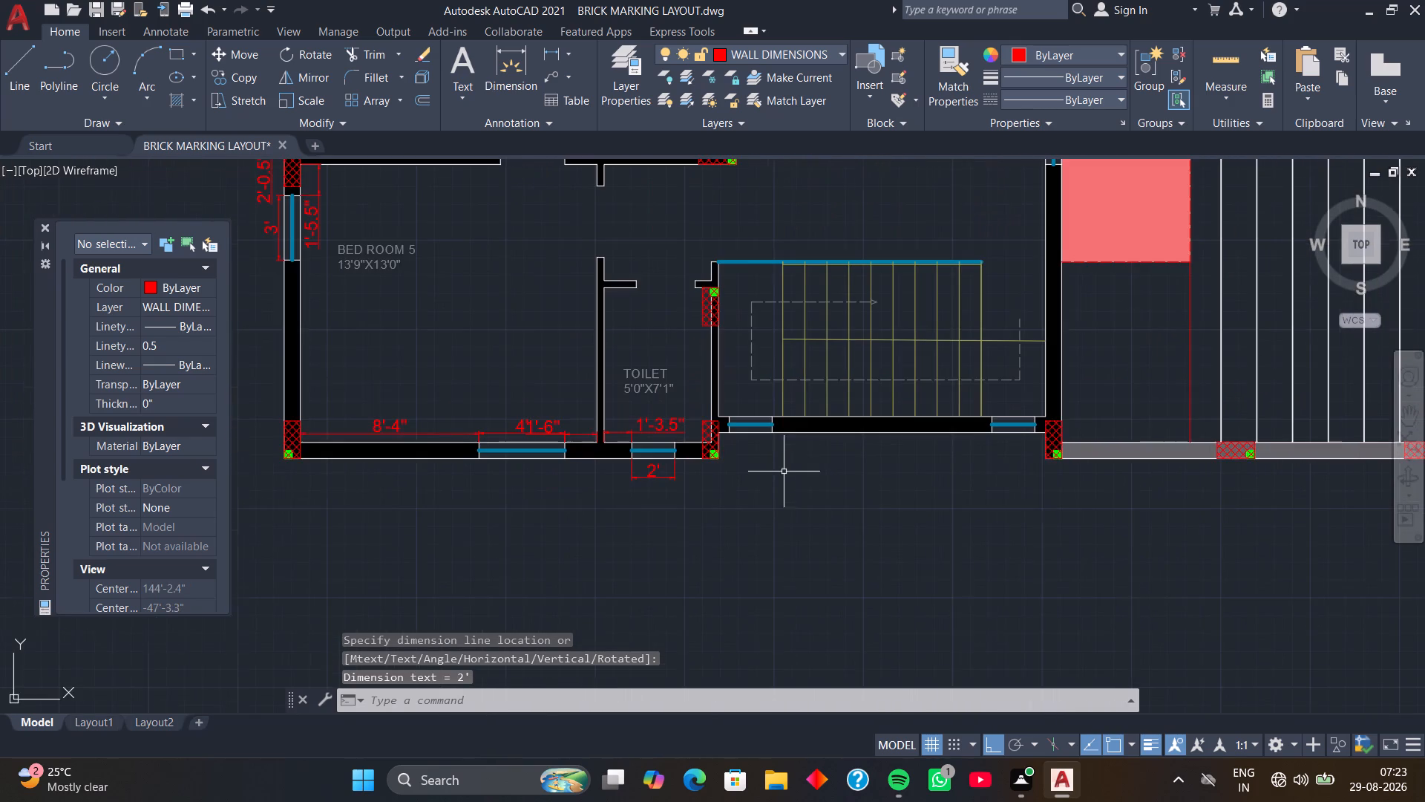
middle_click_drag(764, 469, 785, 495)
scroll(756, 463, "up", 3)
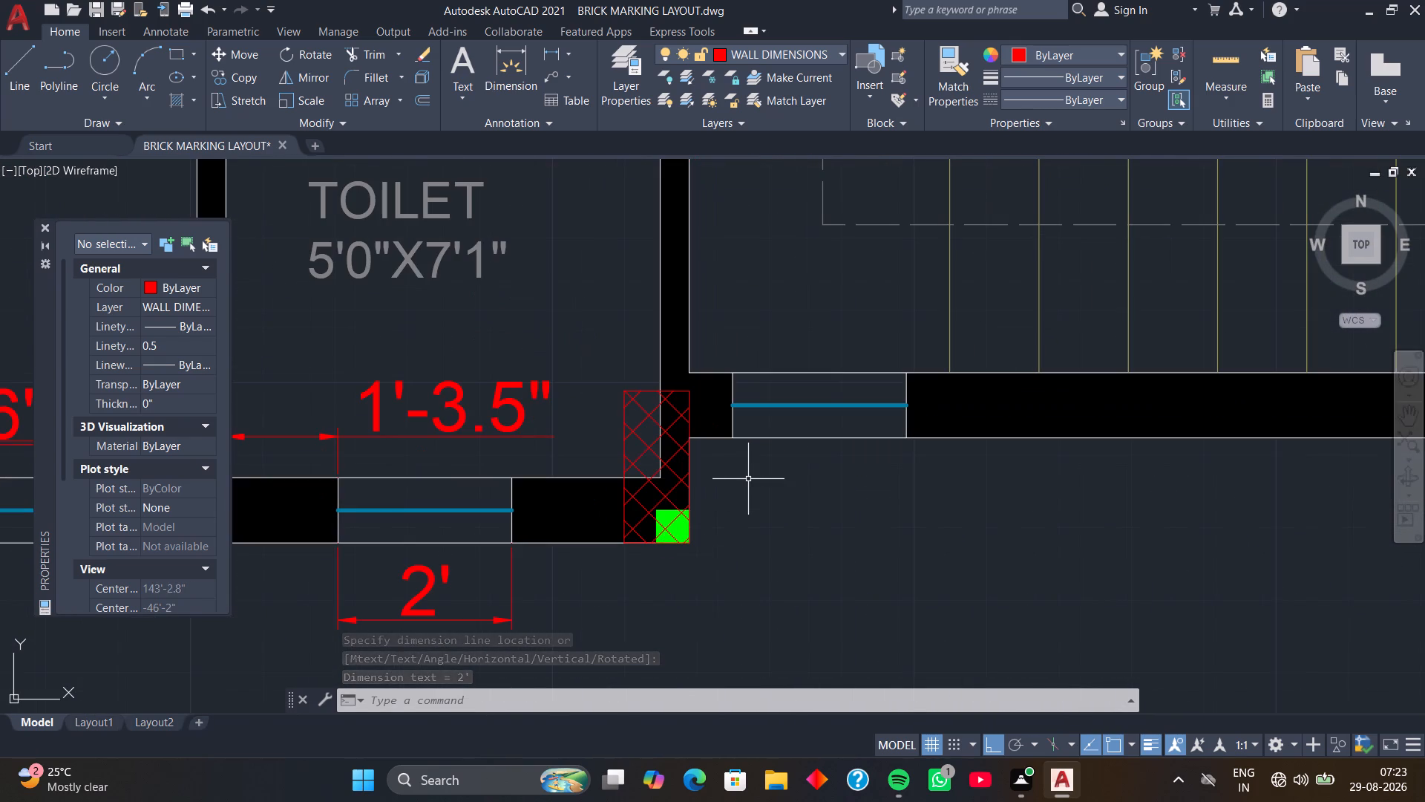
key("space")
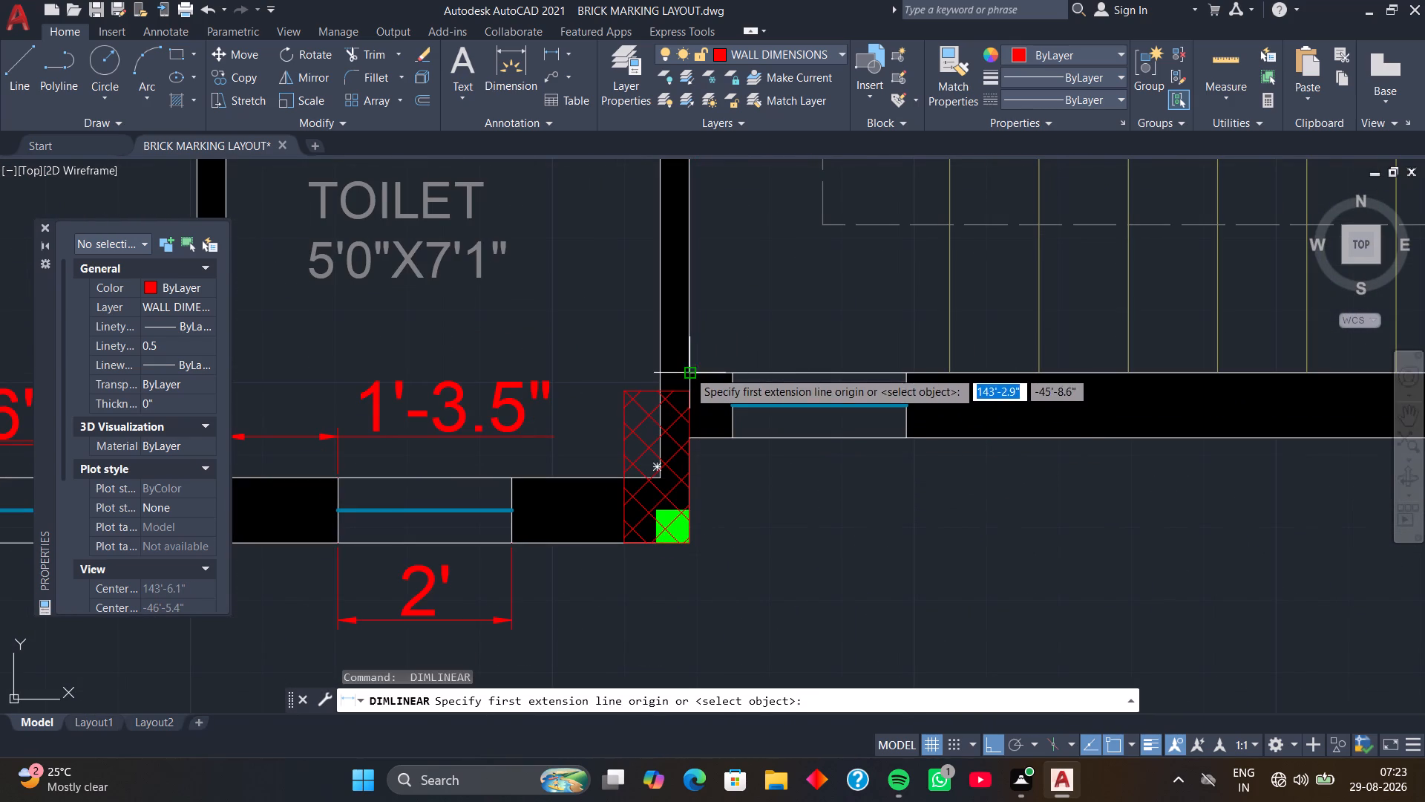
left_click(688, 371)
left_click(734, 374)
left_click(734, 351)
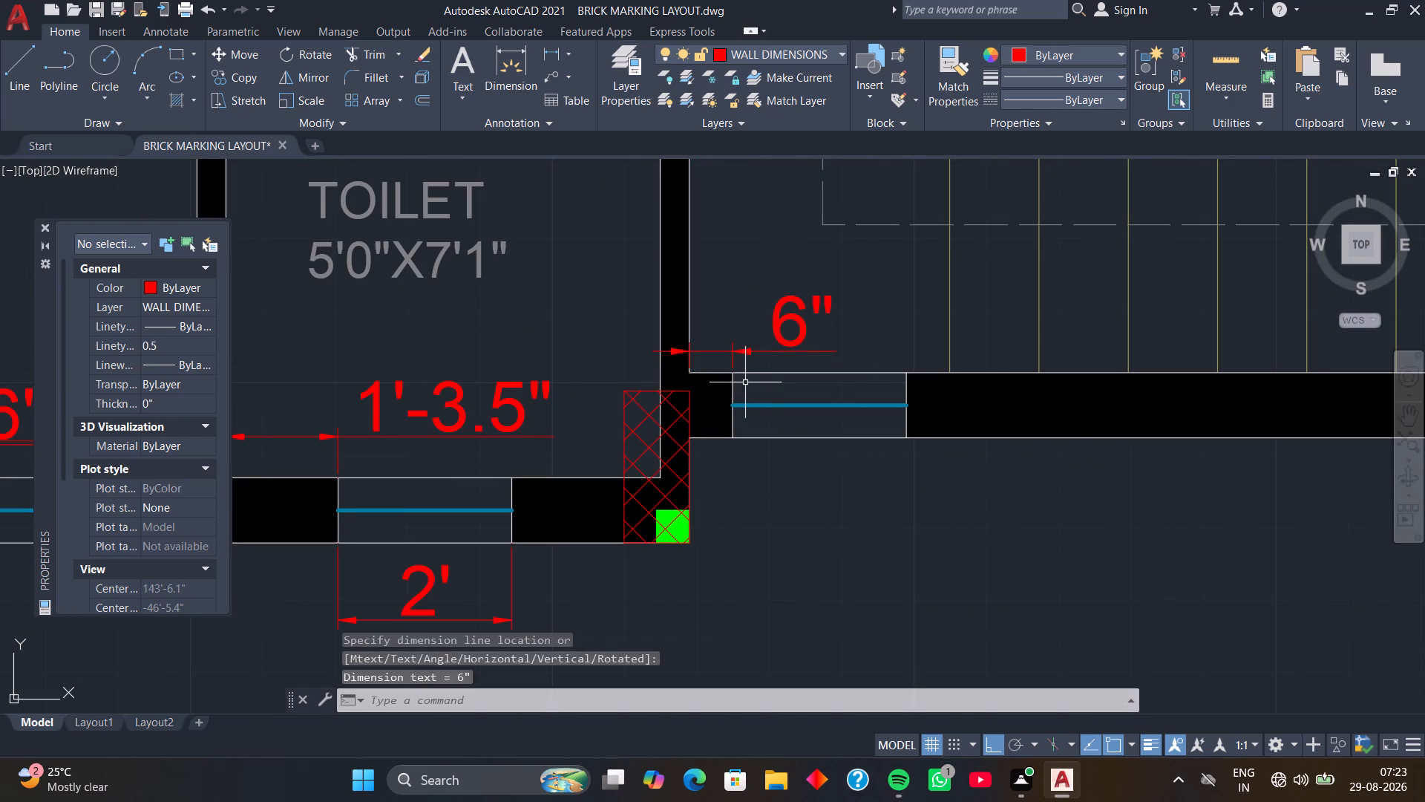
Add a horizontal linear dimension for the staircase's left bottom-wall window along the outer face, placed outside the building.
key("space")
left_click(730, 443)
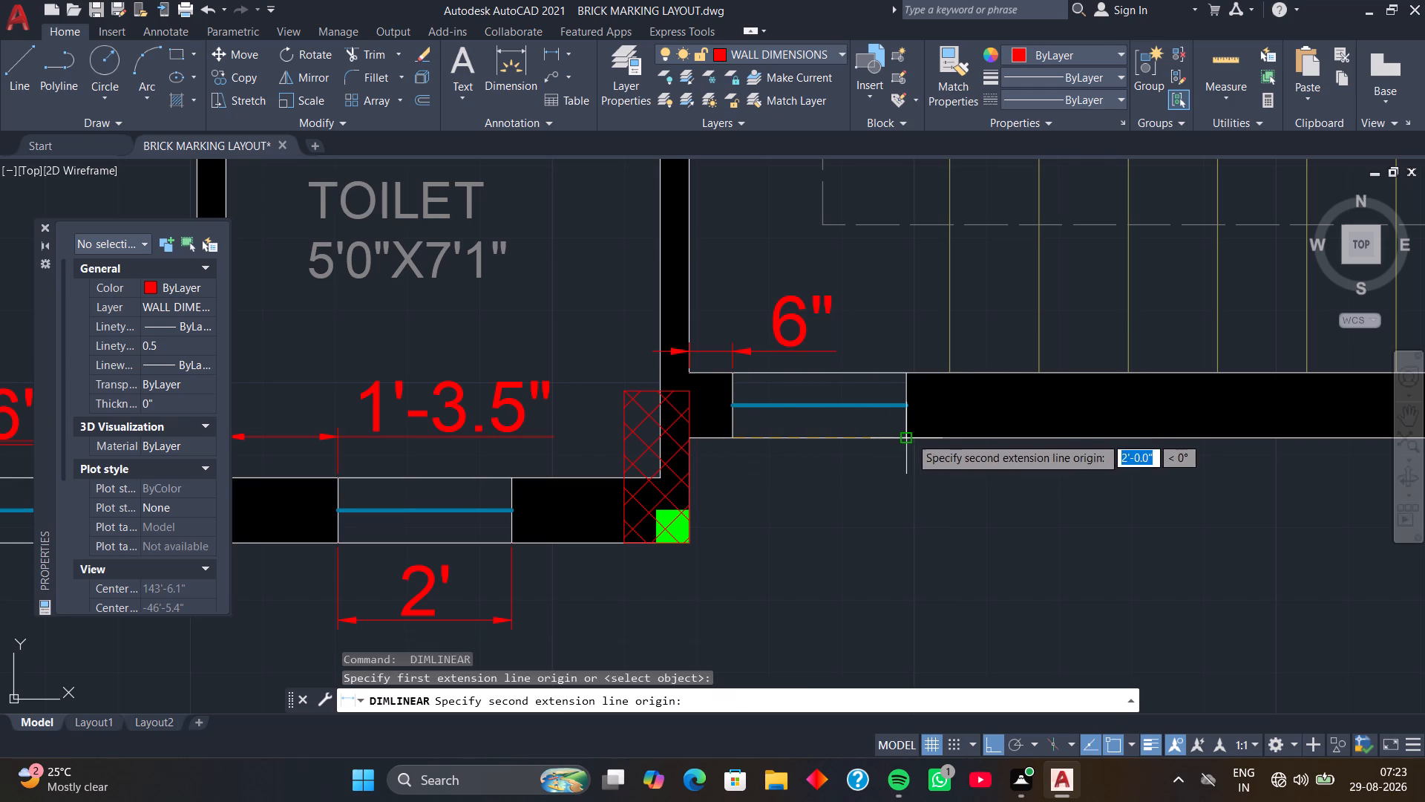
left_click(910, 437)
left_click(915, 520)
Add a horizontal linear dimension for the wall between the staircase's two bottom windows along the outer face, placed outside the building.
scroll(934, 504, "down", 3)
middle_click_drag(937, 506, 707, 495)
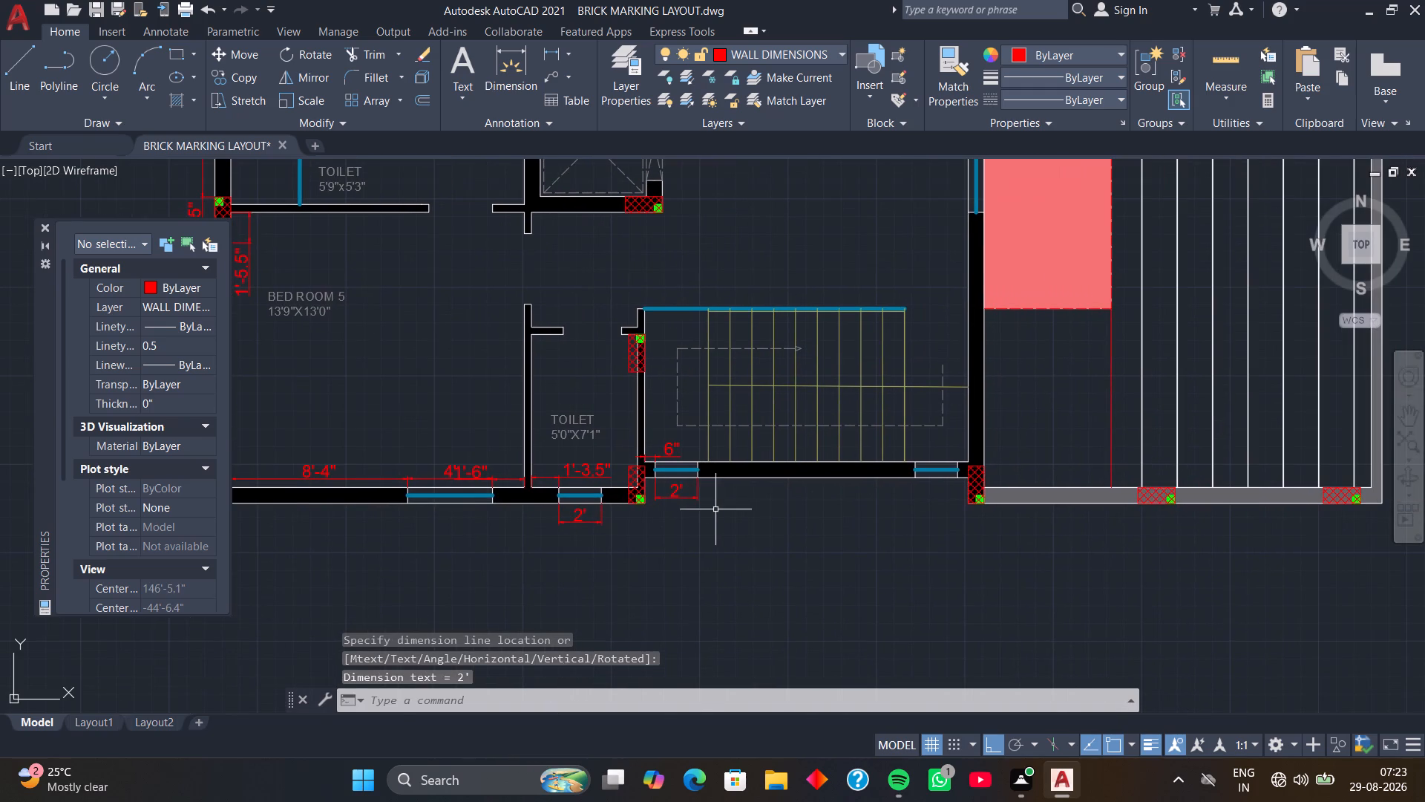
key("space")
scroll(693, 481, "up", 2)
left_click(698, 476)
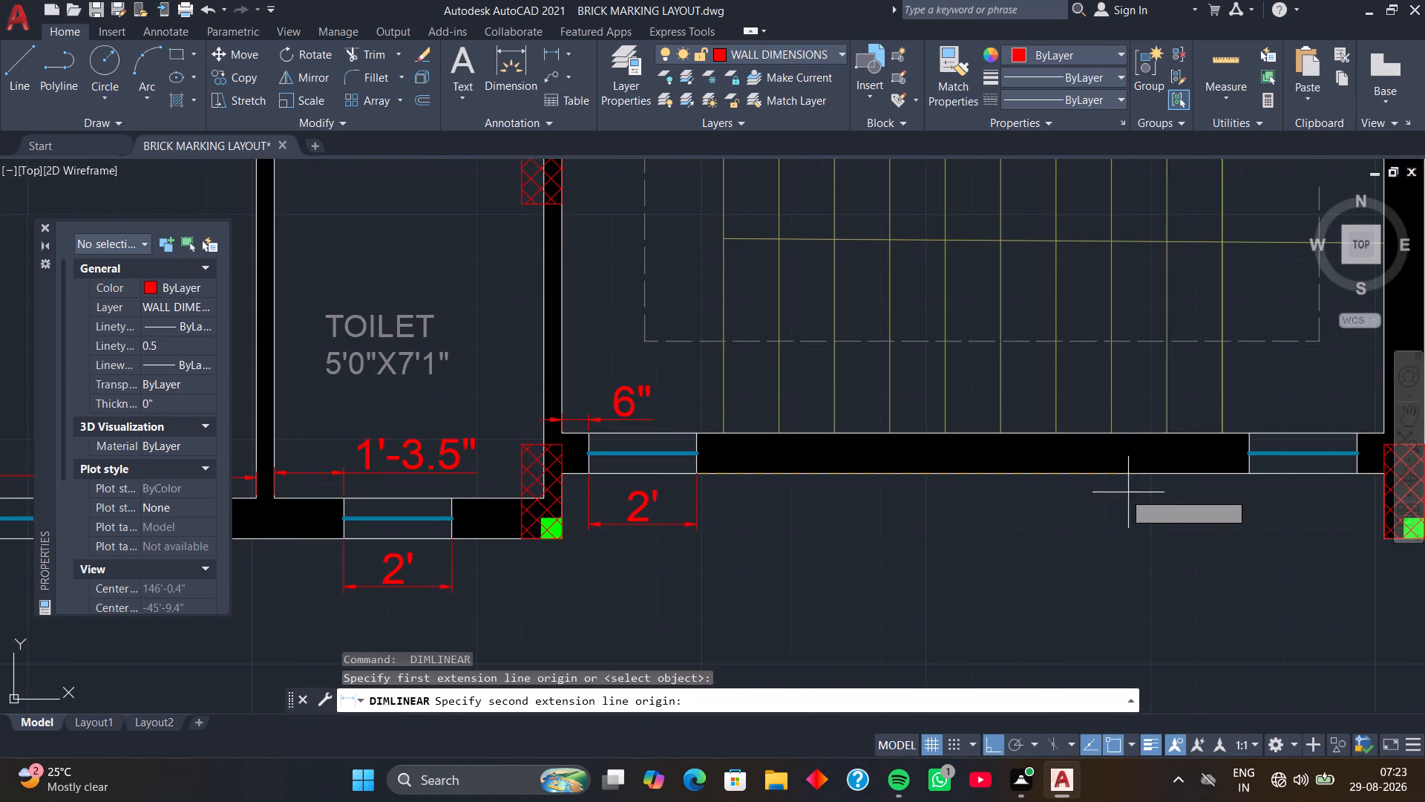
left_click(1251, 475)
left_click(1252, 532)
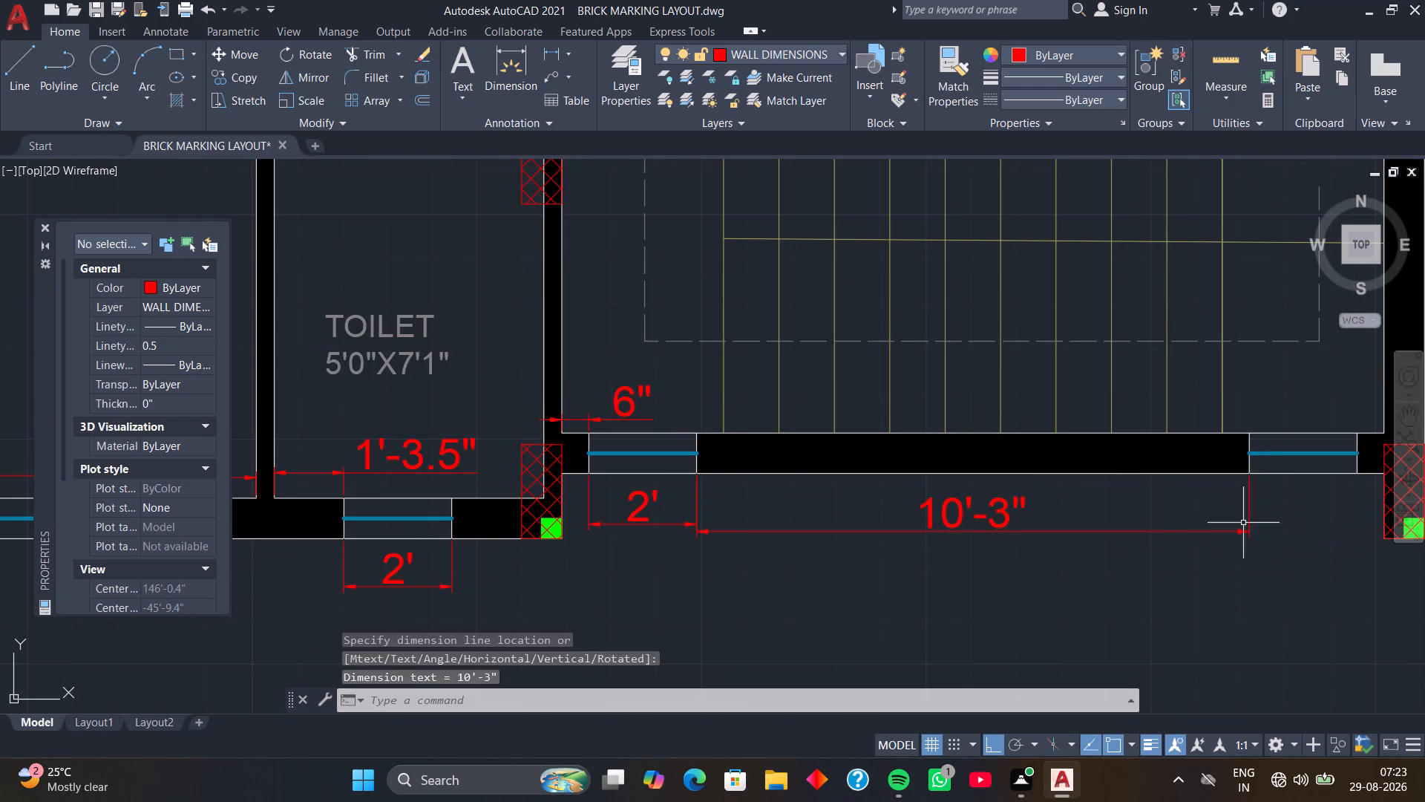
Add a horizontal linear dimension for the staircase's right bottom-wall window along the outer face, placed outside the building.
scroll(1219, 509, "down", 2)
middle_click_drag(1208, 506, 822, 526)
scroll(840, 540, "up", 3)
key("space")
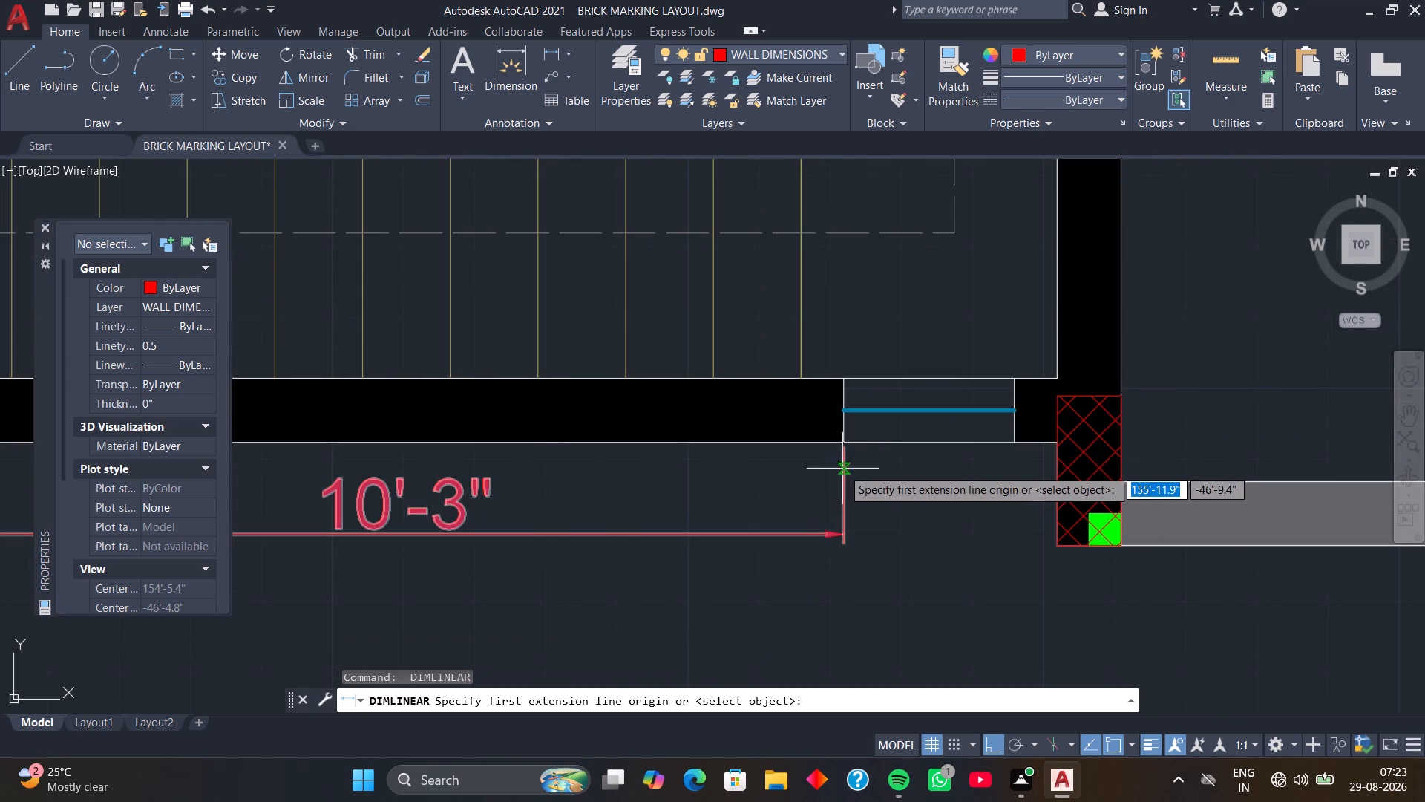
left_click(842, 443)
left_click(1015, 443)
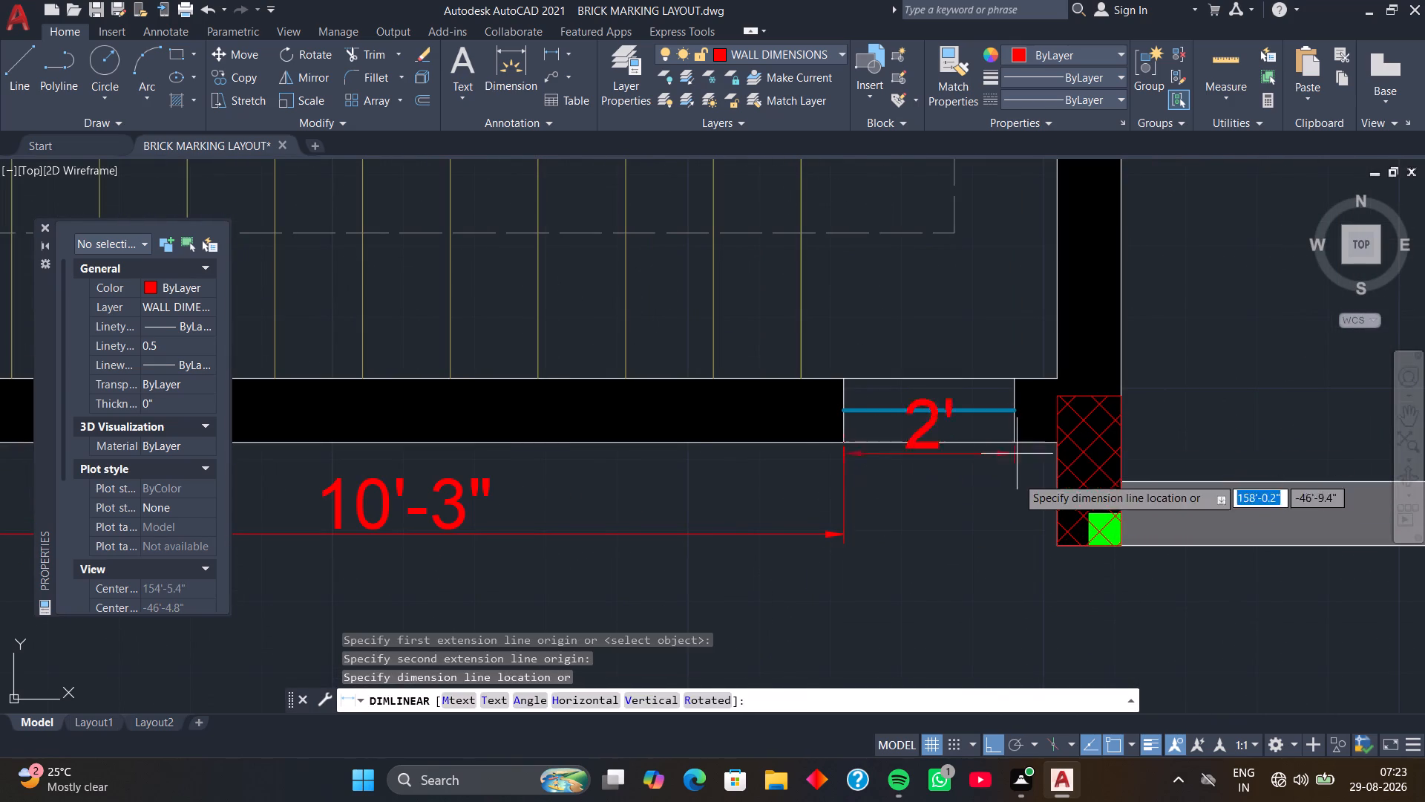
left_click(1019, 536)
In the Bed Room 3 floor plan, add a horizontal linear dimension from the toilet partition to the top-wall window, placed inside Bed Room 3.
scroll(1015, 521, "down", 3)
middle_click_drag(1019, 564, 932, 469)
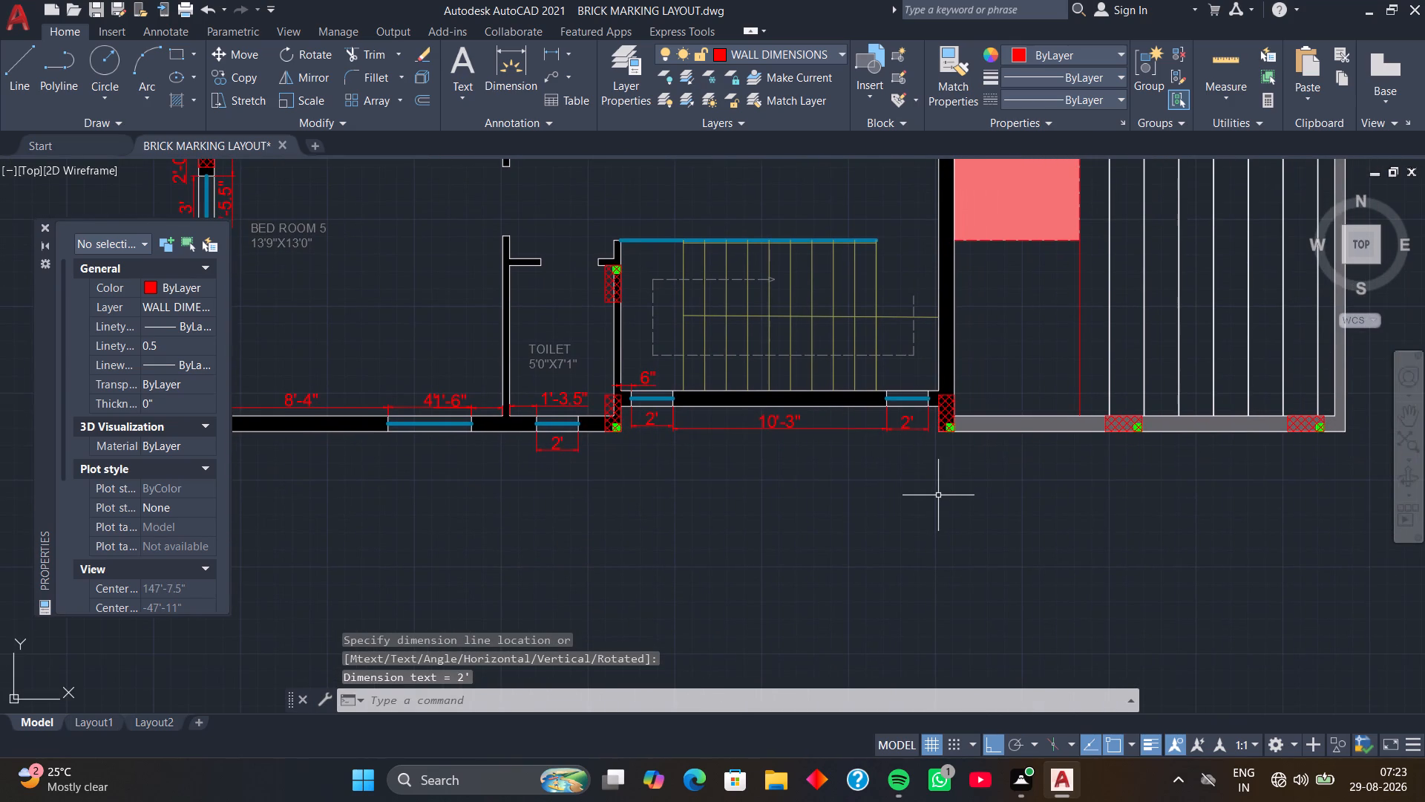
scroll(938, 495, "down", 2)
middle_click_drag(918, 493, 995, 645)
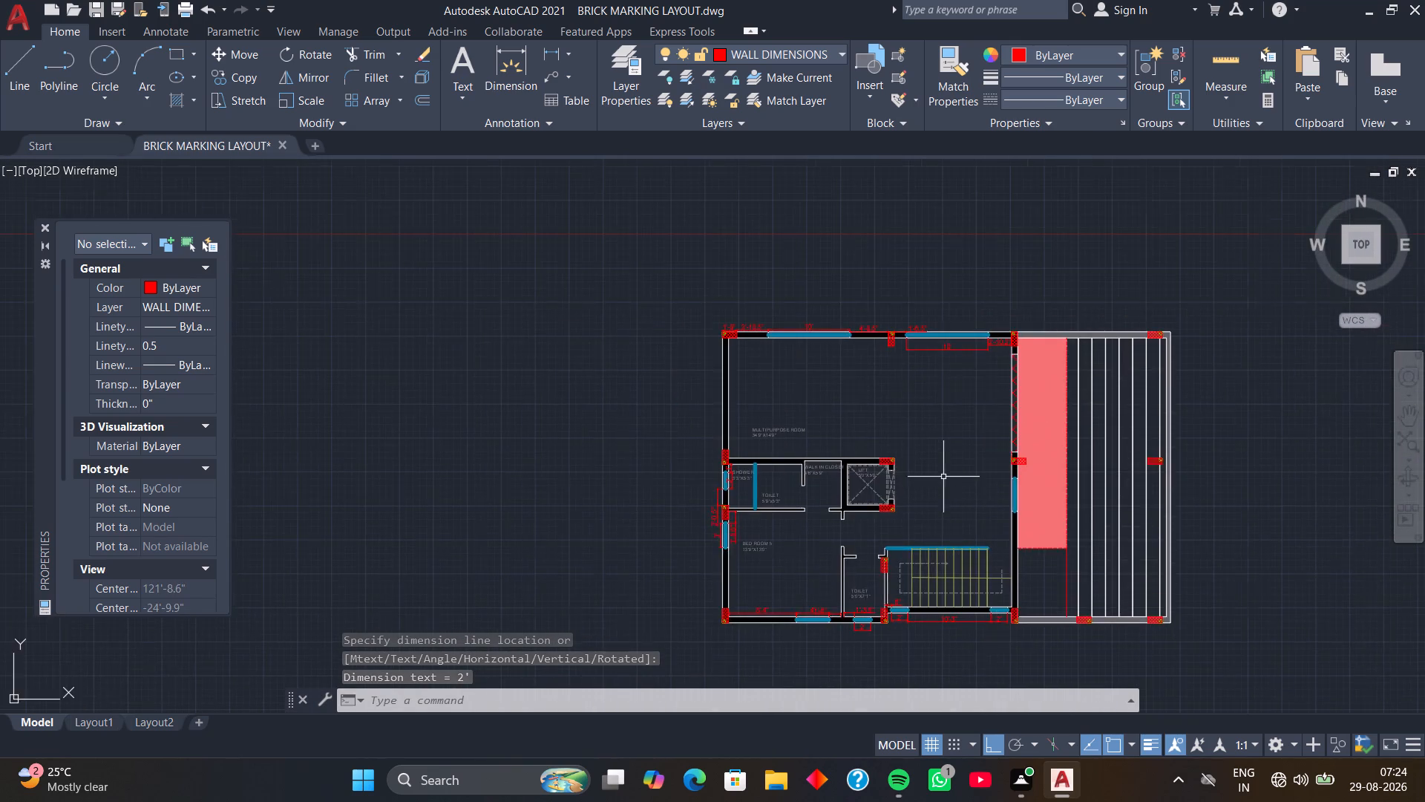
scroll(943, 477, "down", 1)
middle_click_drag(909, 291, 934, 624)
middle_click_drag(900, 363, 890, 597)
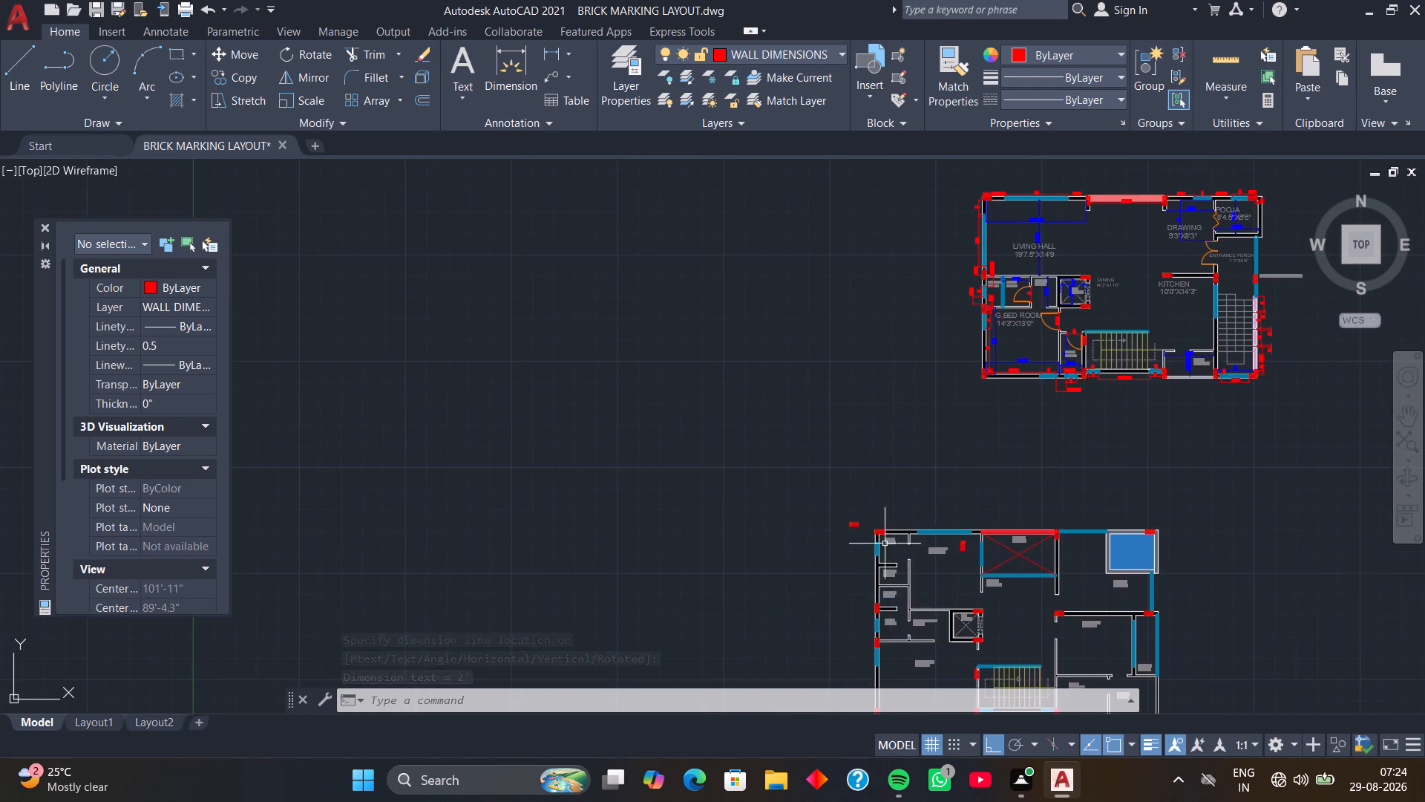
scroll(881, 532, "up", 5)
middle_click_drag(855, 450, 850, 399)
scroll(855, 450, "up", 1)
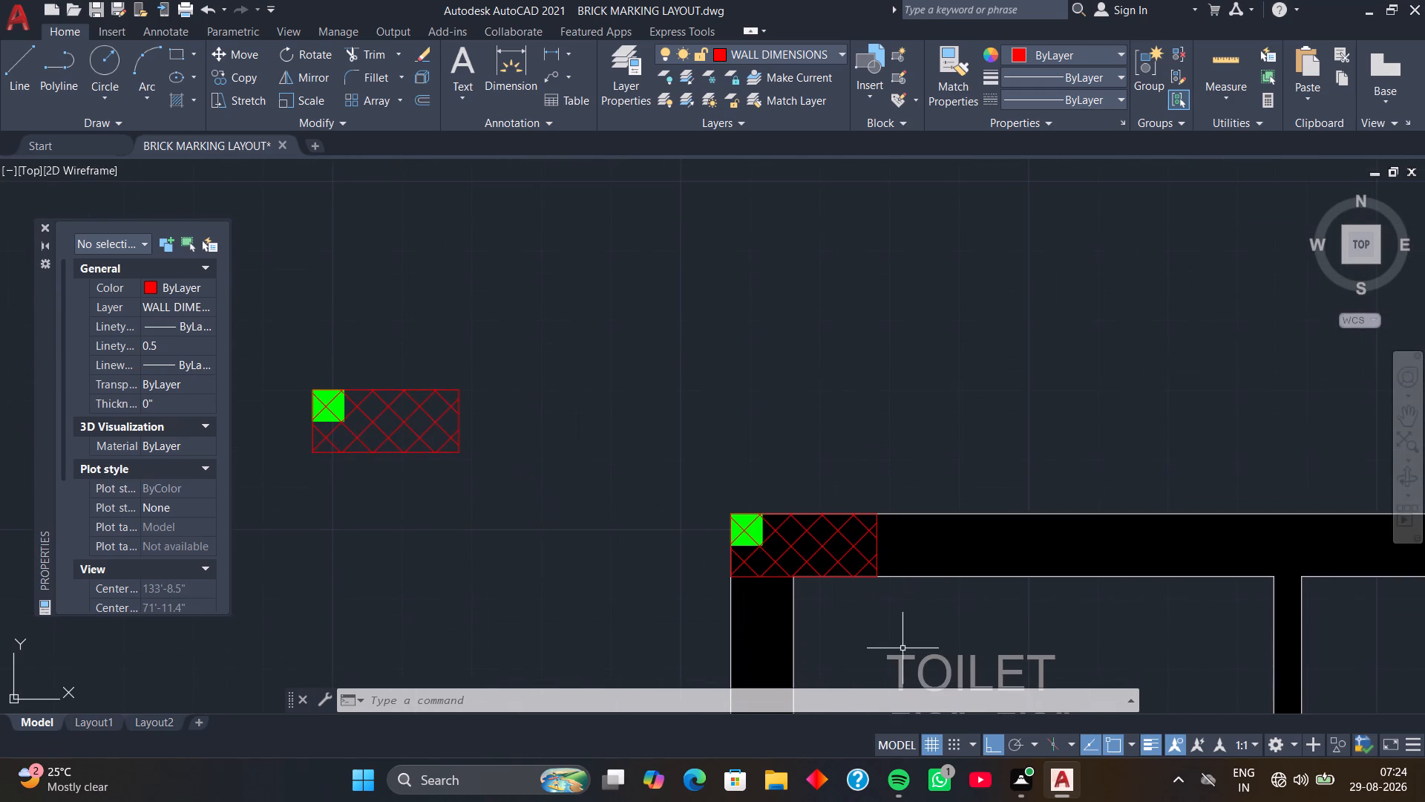
middle_click_drag(900, 646, 819, 463)
scroll(807, 446, "down", 1)
middle_click_drag(1037, 456, 886, 468)
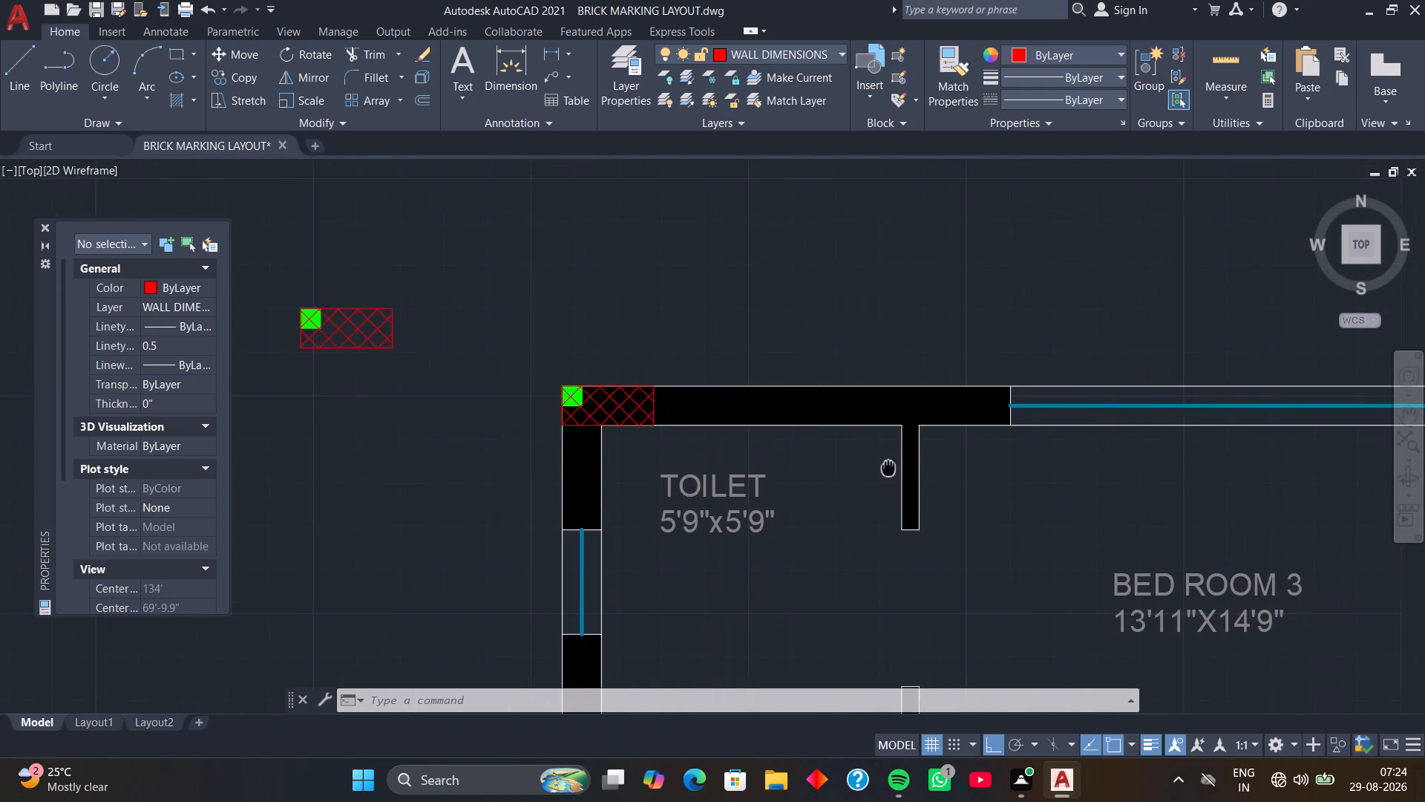
middle_click_drag(886, 468, 848, 473)
key("space")
left_click(879, 431)
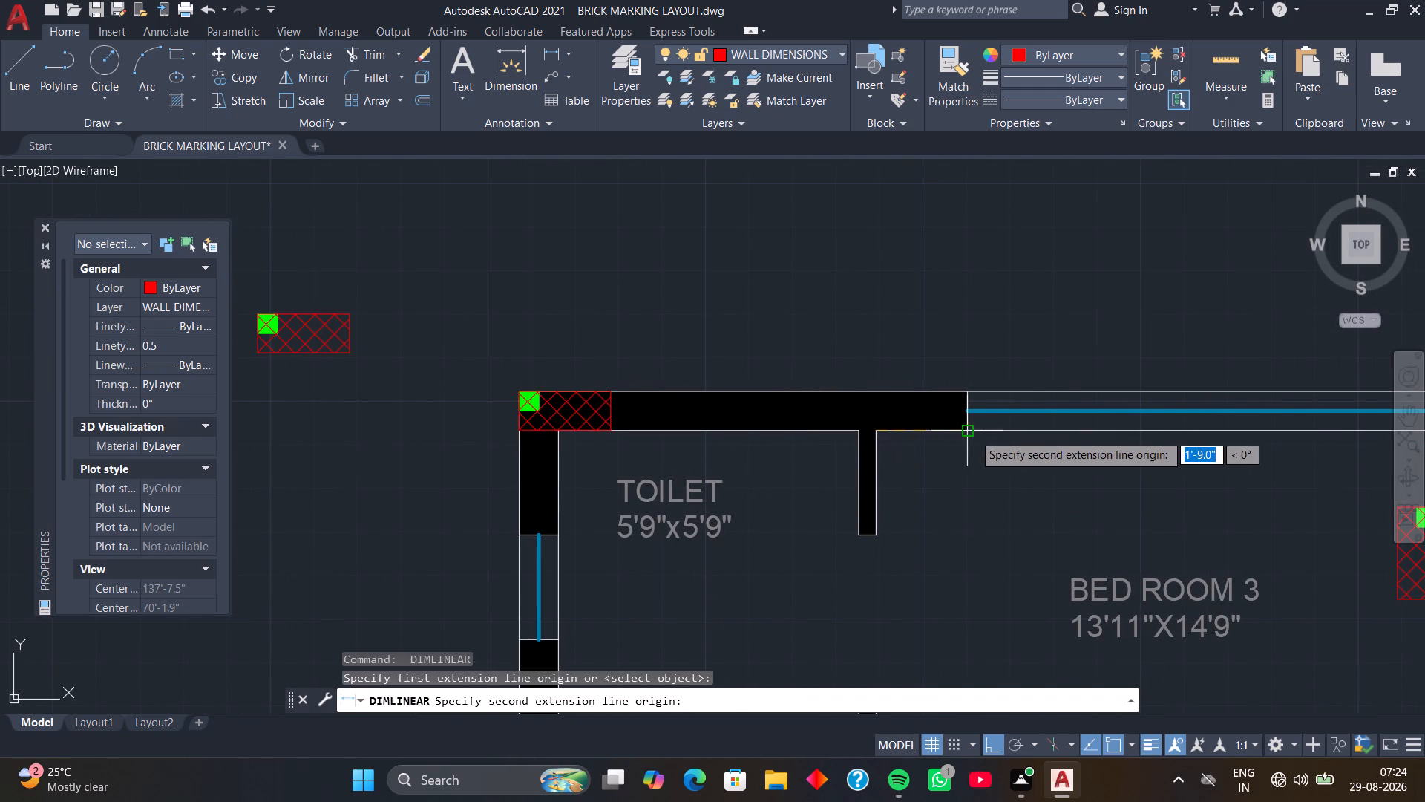
left_click(973, 434)
left_click(973, 485)
Add a horizontal linear dimension for Bed Room 3's top-wall window along the inner face, placed inside the bedroom.
middle_click_drag(1006, 460, 865, 480)
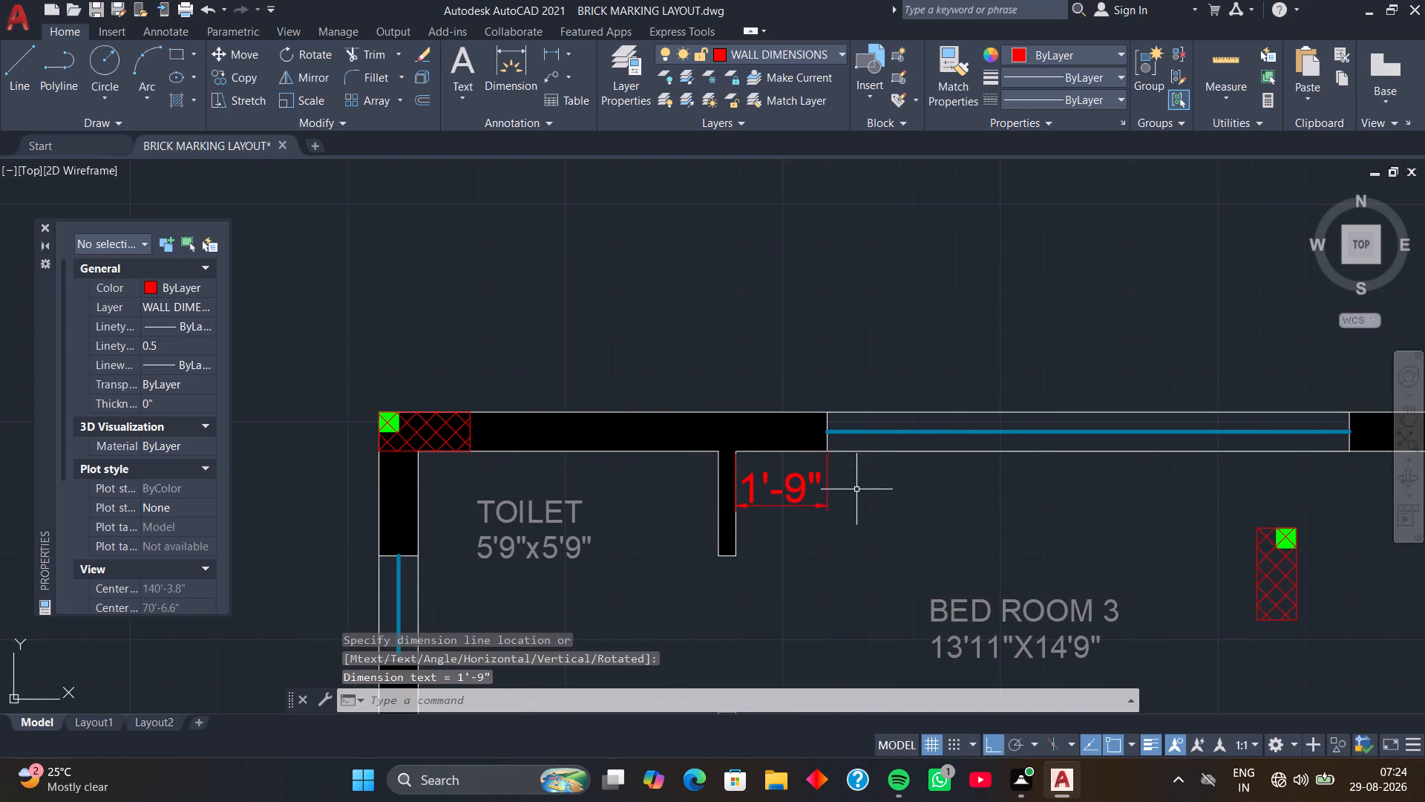
key("space")
left_click(827, 451)
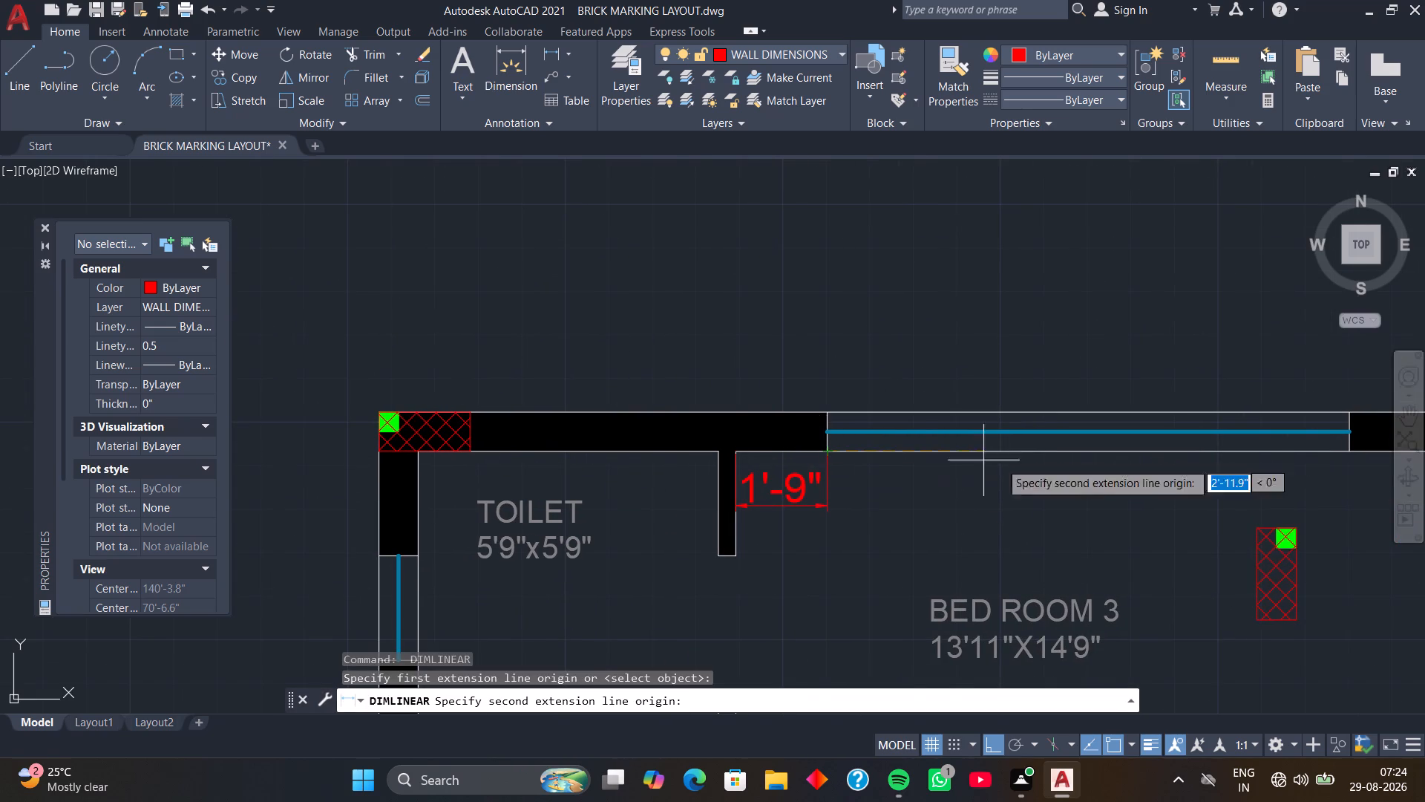
scroll(1224, 489, "down", 2)
middle_click_drag(1224, 489, 845, 460)
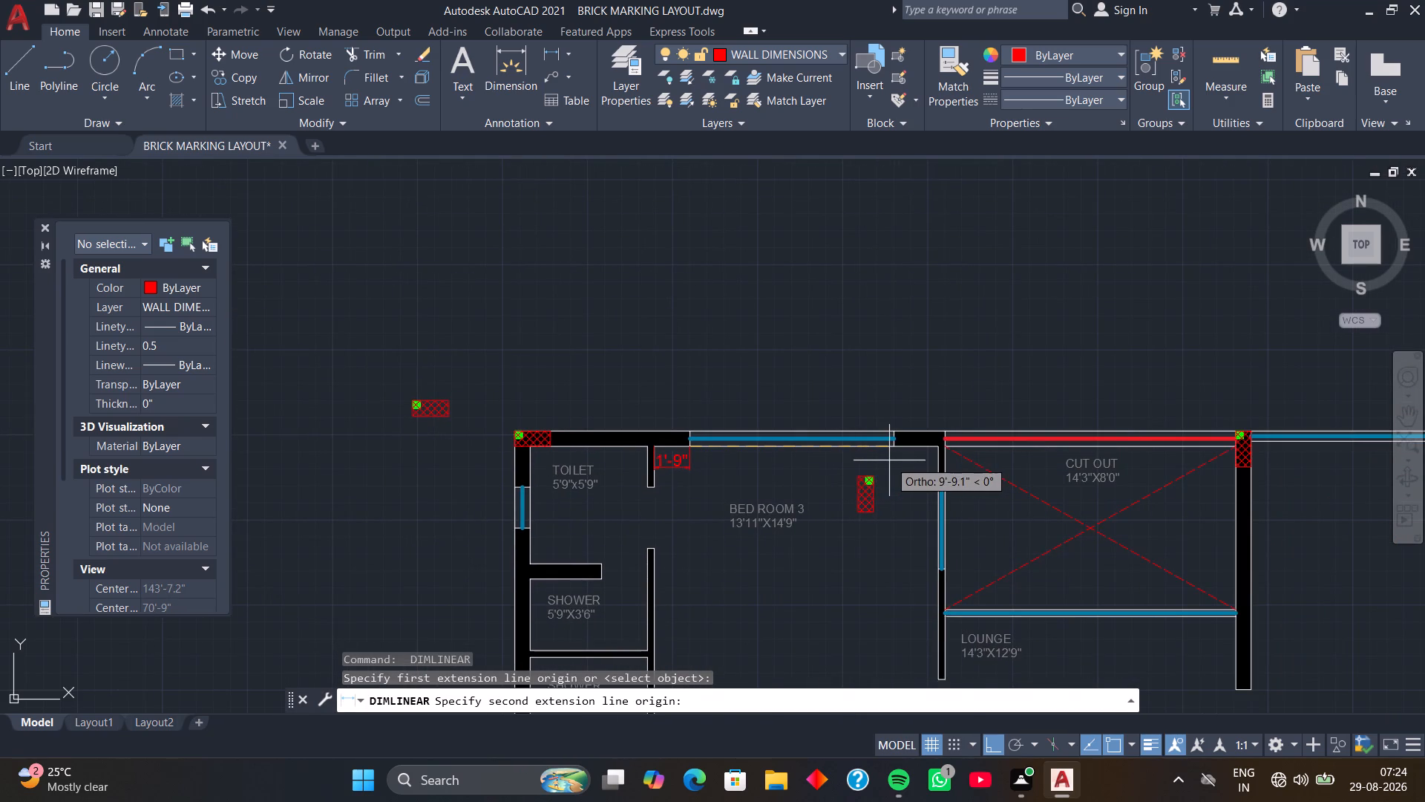
scroll(889, 460, "up", 1)
left_click(891, 443)
left_click(892, 477)
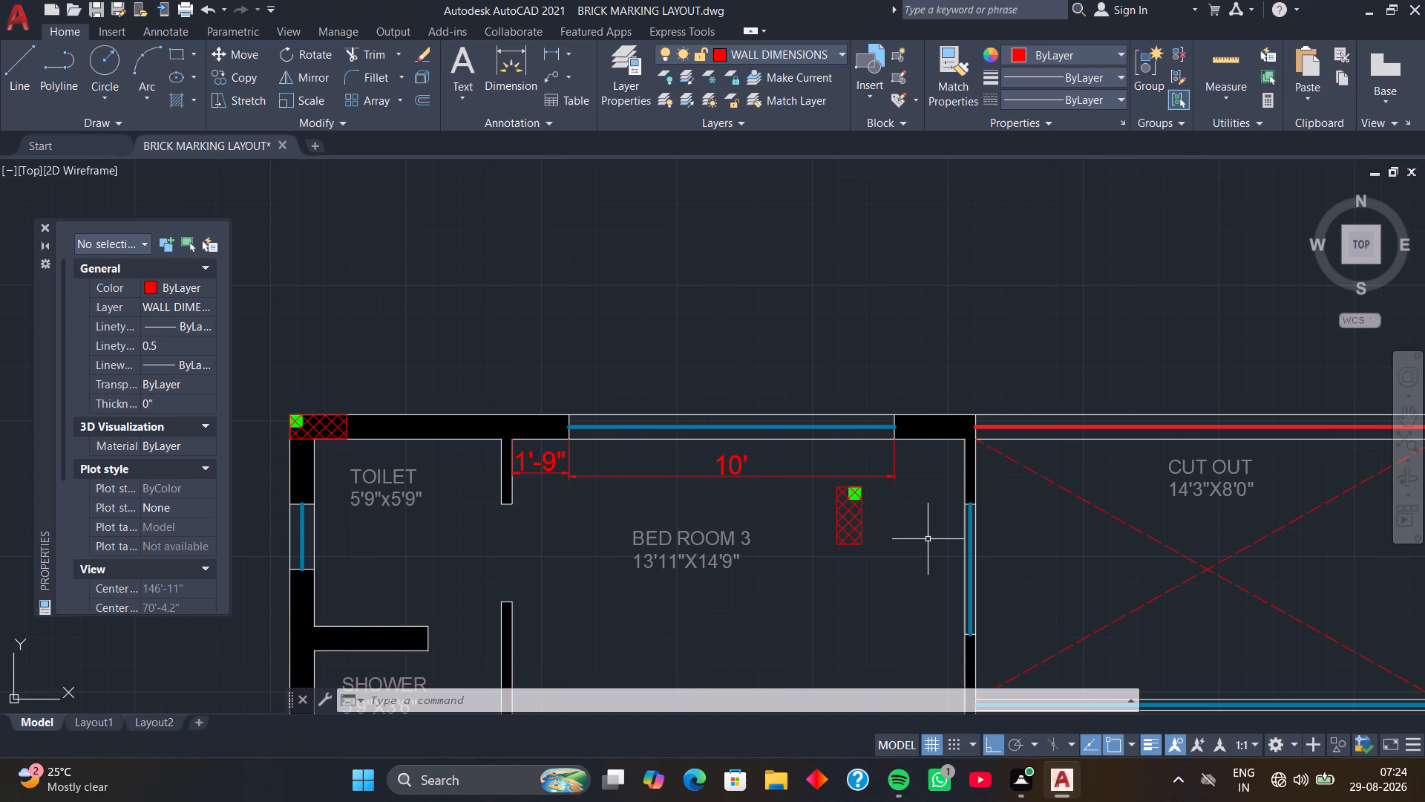
scroll(836, 475, "up", 3)
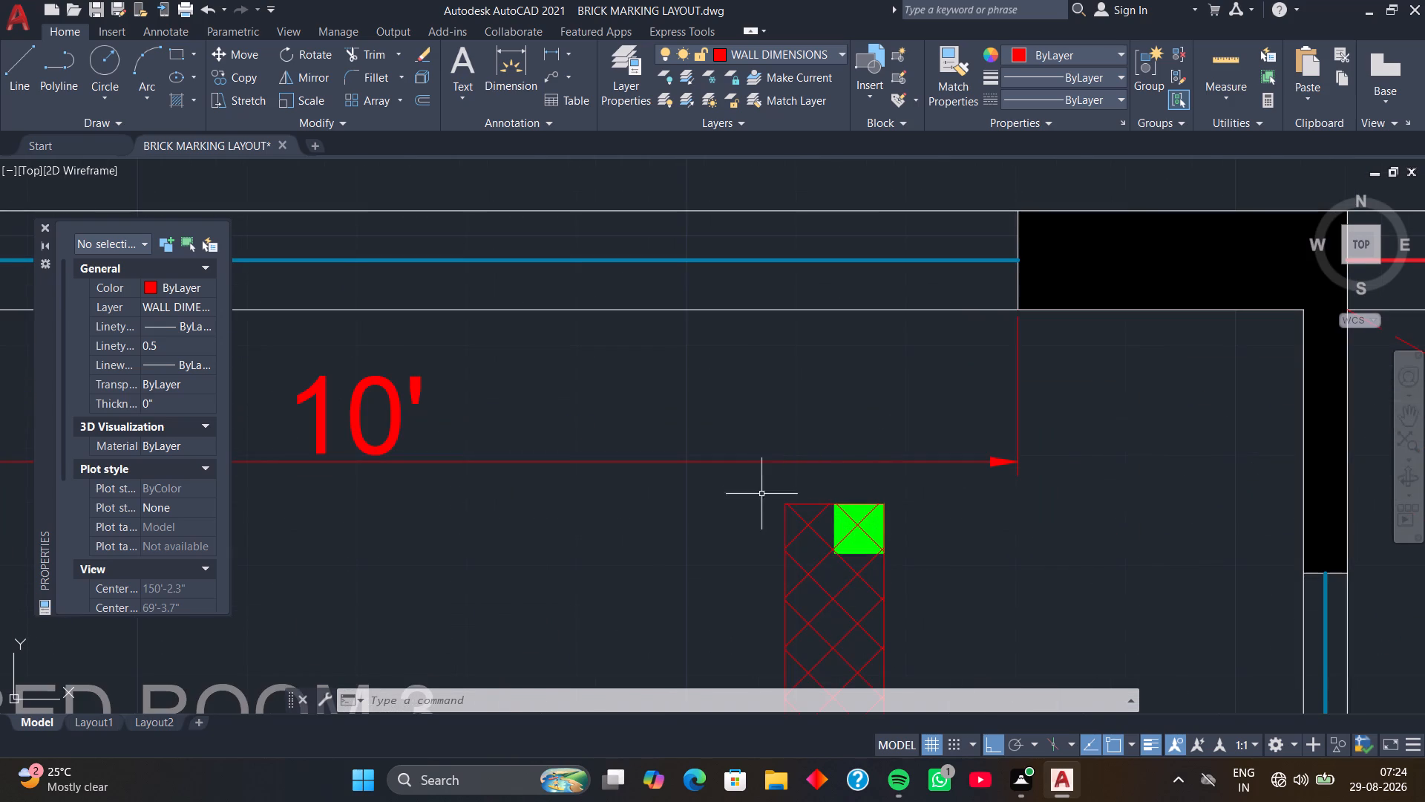
Move the loose hatched column from inside Bed Room 3 to the outer top-wall corner where Bed Room 3 meets the Cut Out.
left_click(746, 485)
scroll(811, 641, "down", 3)
left_click(879, 668)
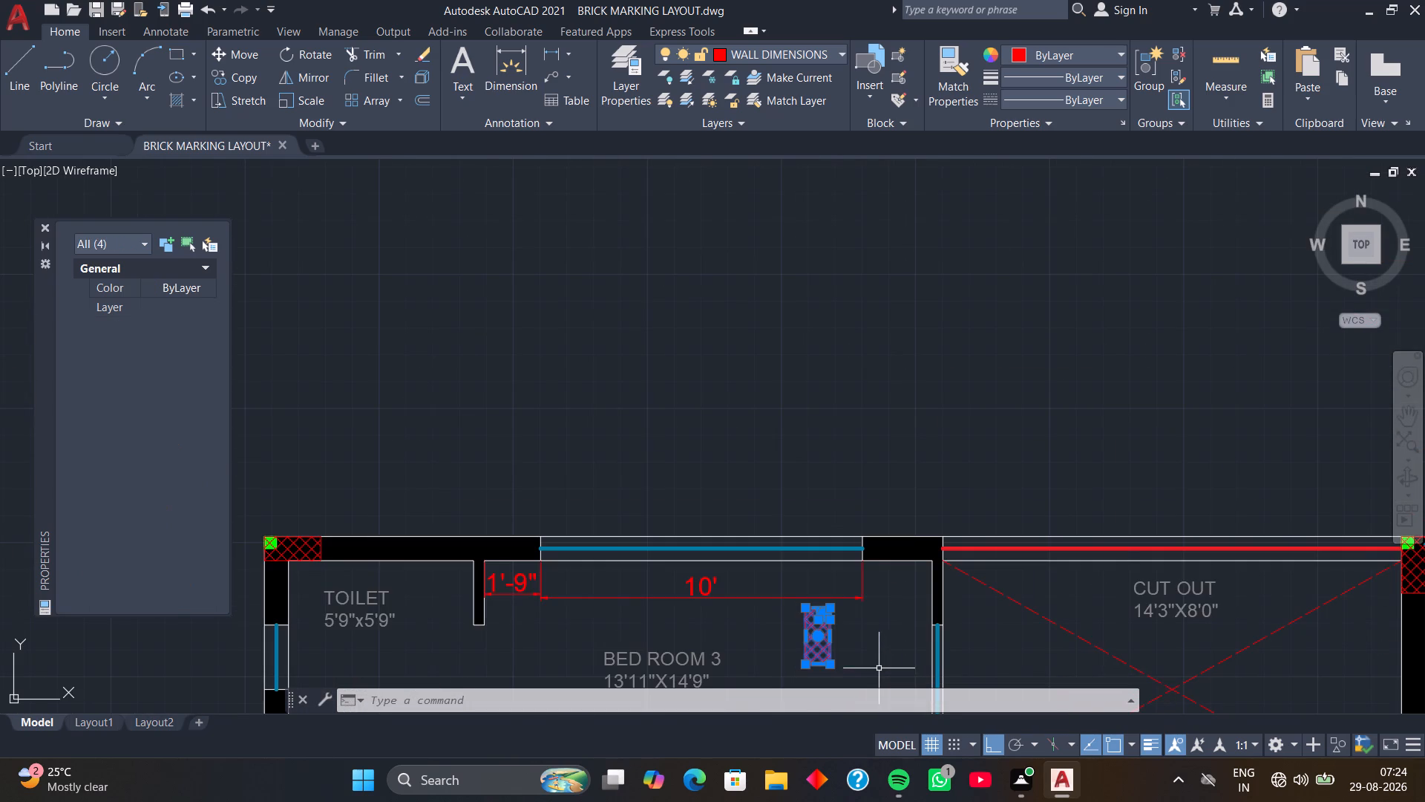
type("M")
key("space")
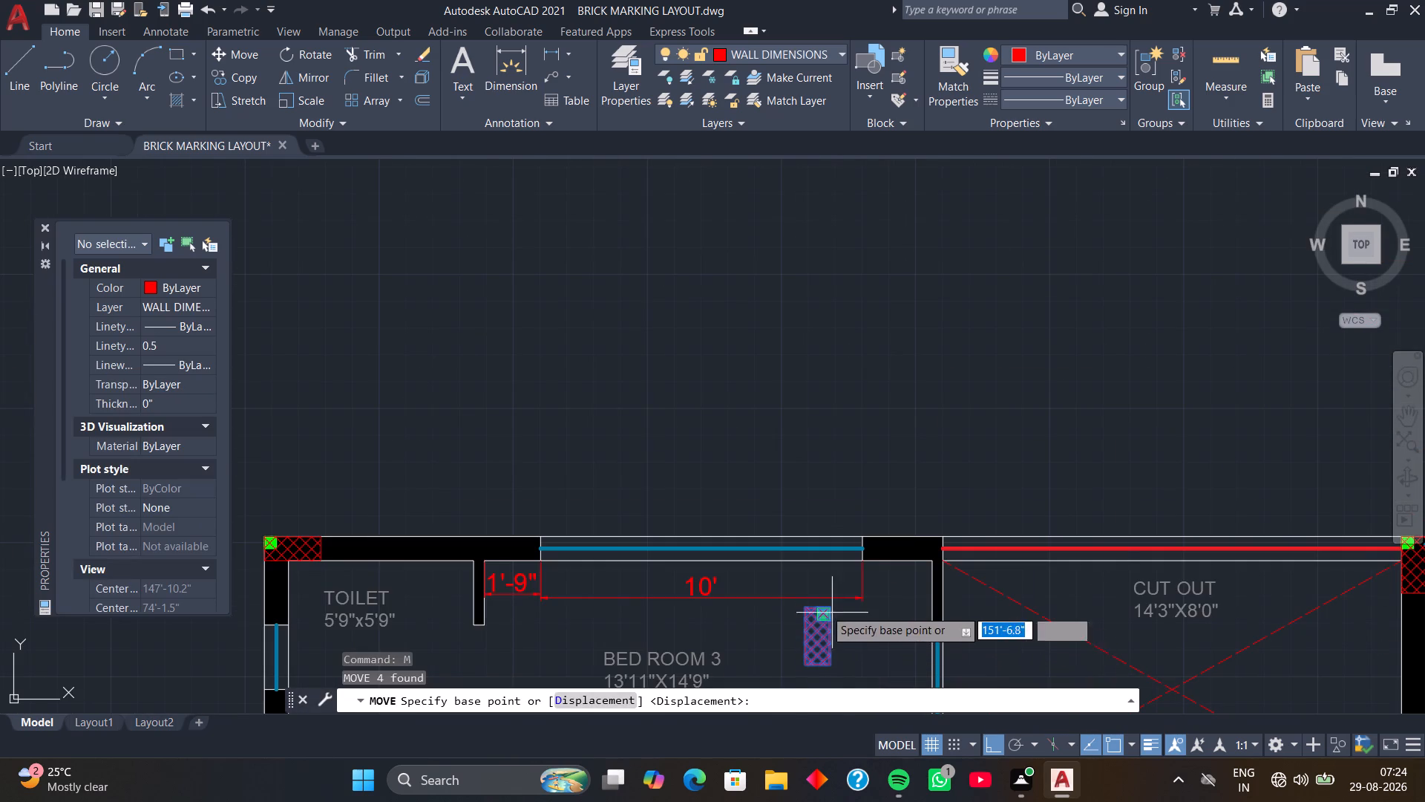
scroll(821, 606, "up", 3)
left_click(837, 614)
scroll(1140, 488, "down", 3)
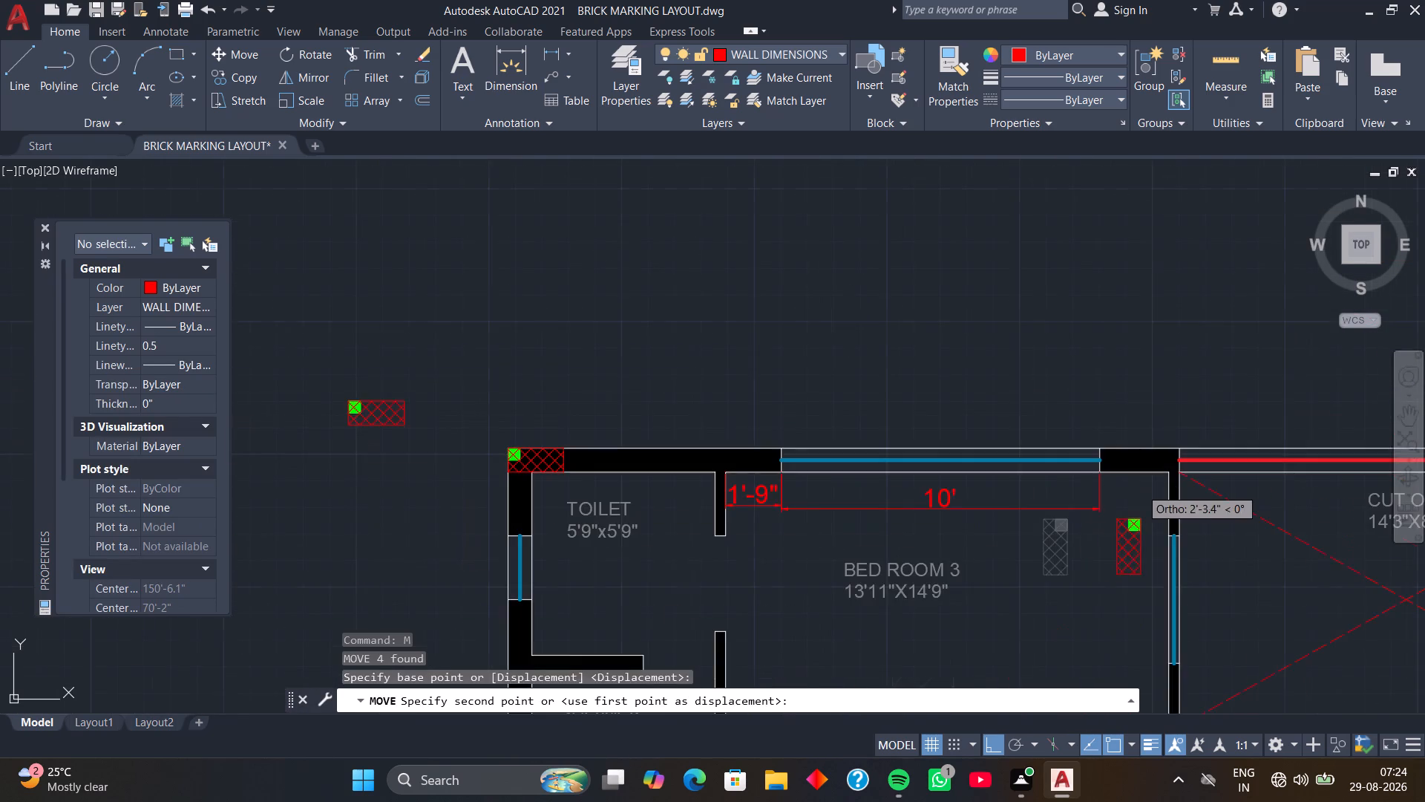
middle_click_drag(1151, 486, 974, 584)
scroll(984, 563, "up", 4)
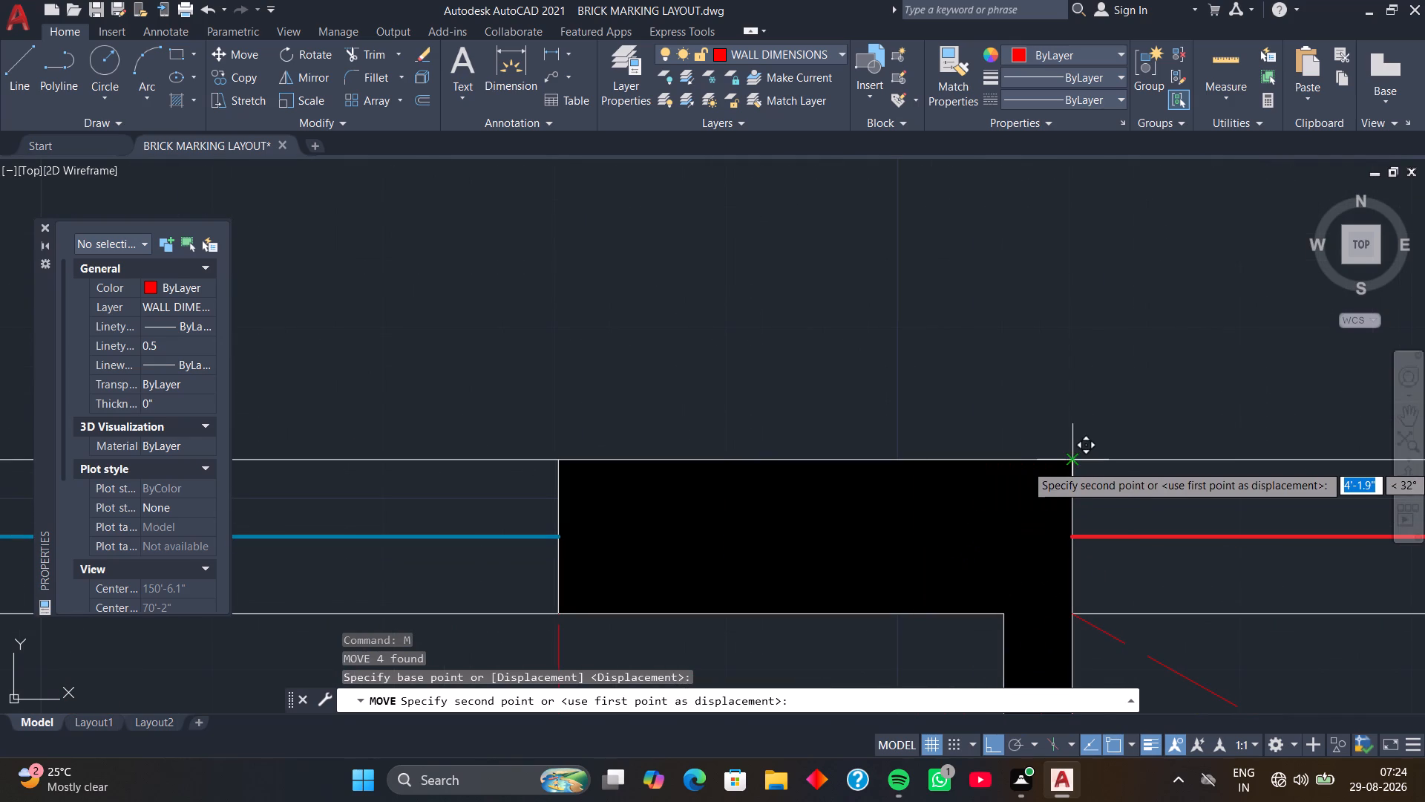
left_click(1069, 463)
scroll(1069, 463, "down", 5)
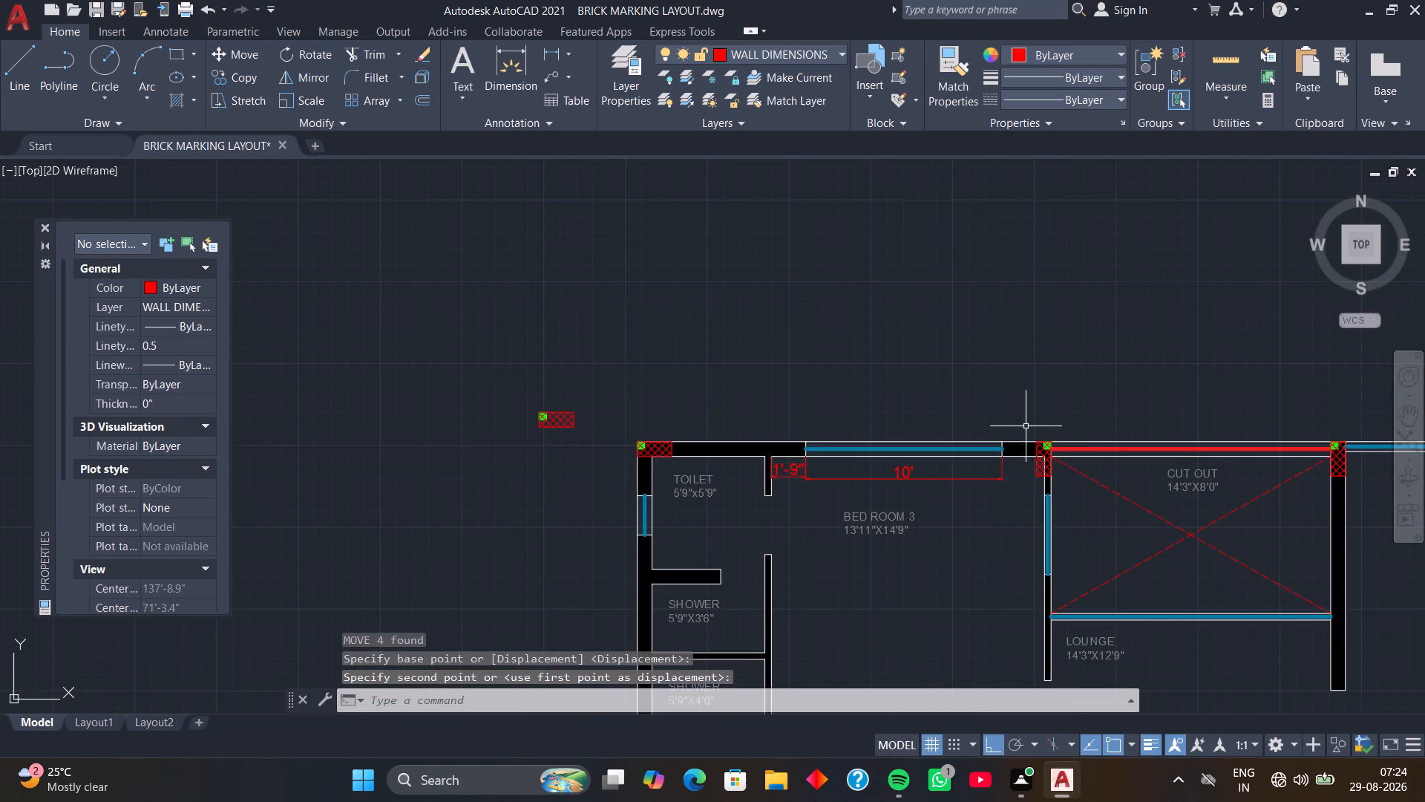
Add a vertical linear dimension from the upper toilet's inner top corner to its left-wall window, placed inside the toilet.
middle_click_drag(1017, 419, 917, 404)
middle_click_drag(912, 506, 885, 521)
middle_click_drag(885, 525, 756, 538)
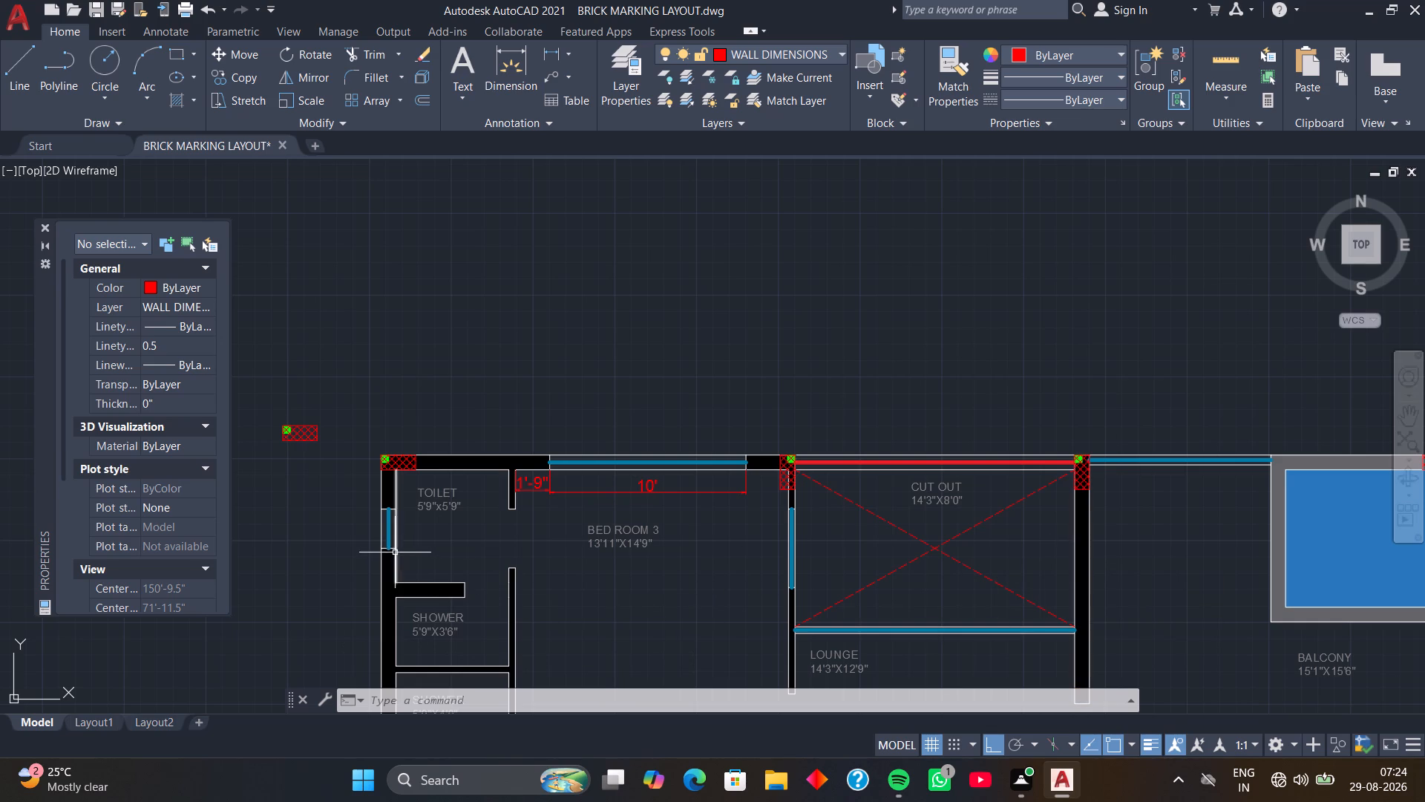
middle_click_drag(407, 551, 524, 569)
scroll(528, 516, "up", 3)
key("space")
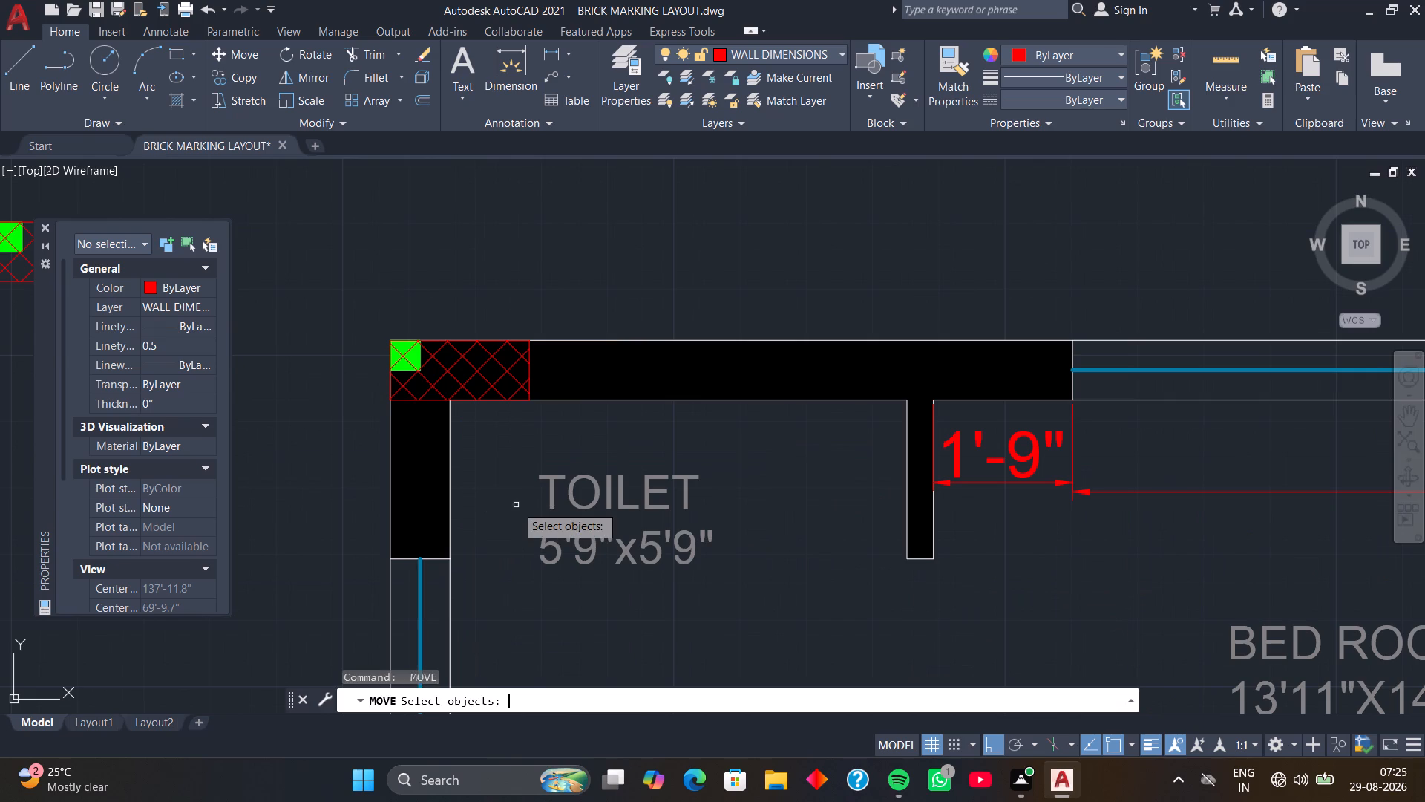
key("space")
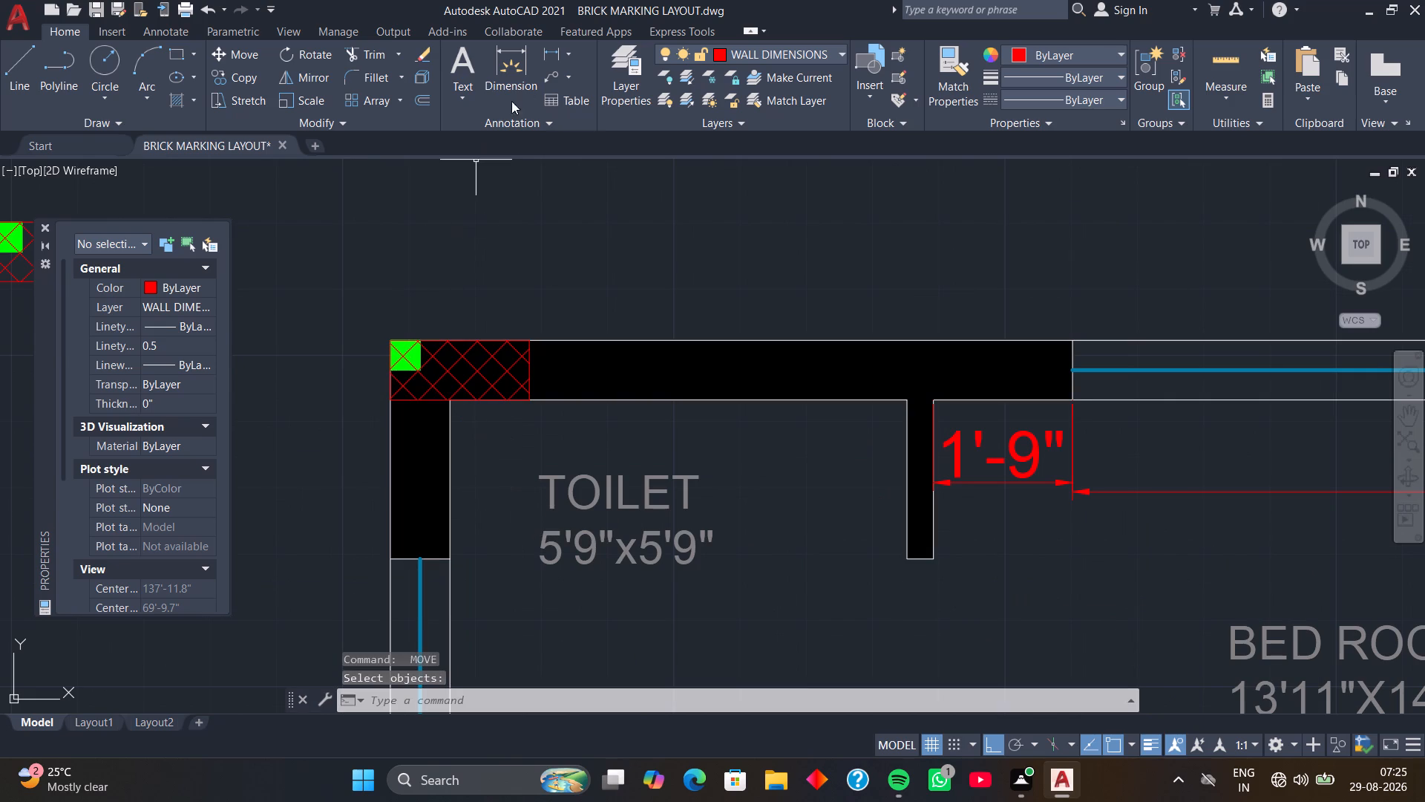
left_click(543, 50)
scroll(430, 411, "up", 2)
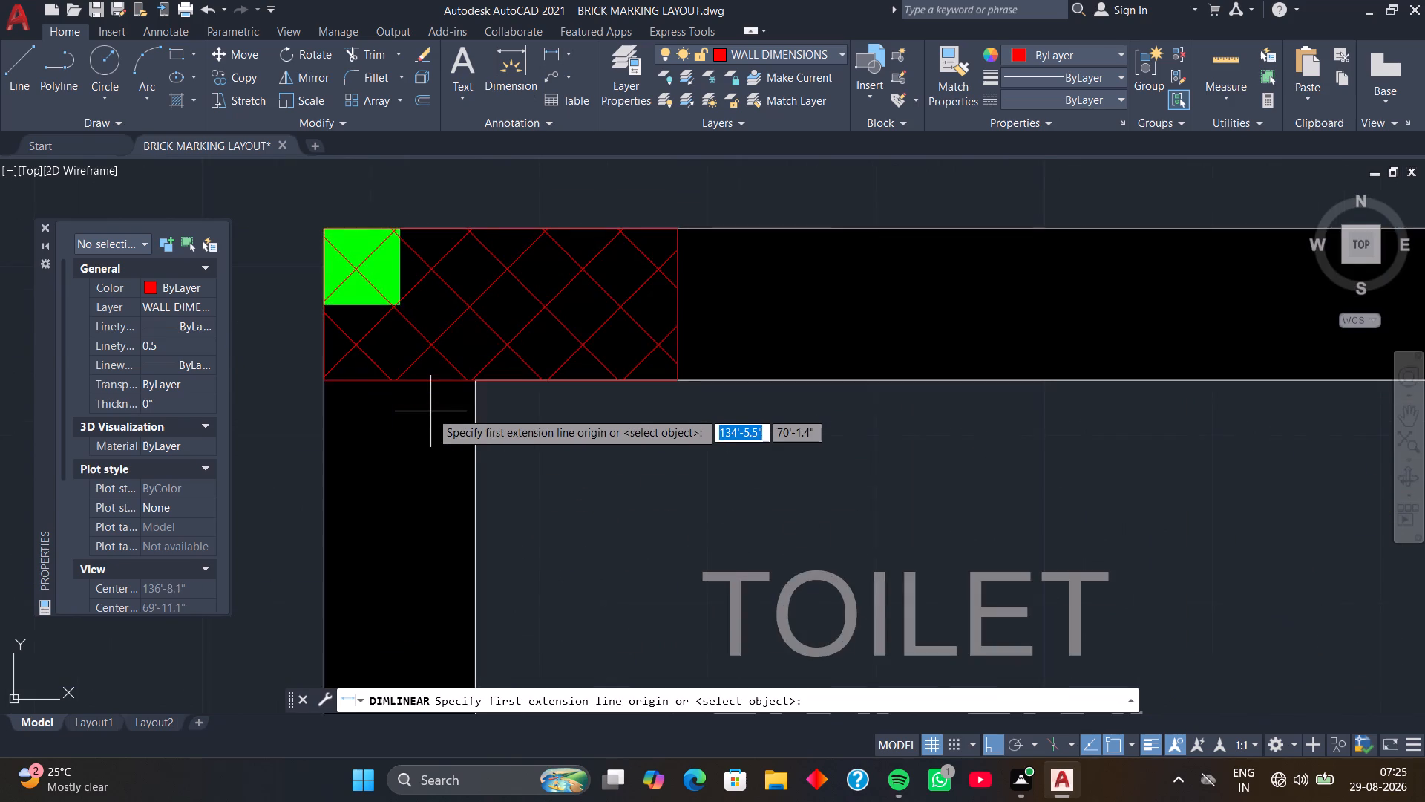
scroll(479, 378, "up", 3)
left_click(448, 386)
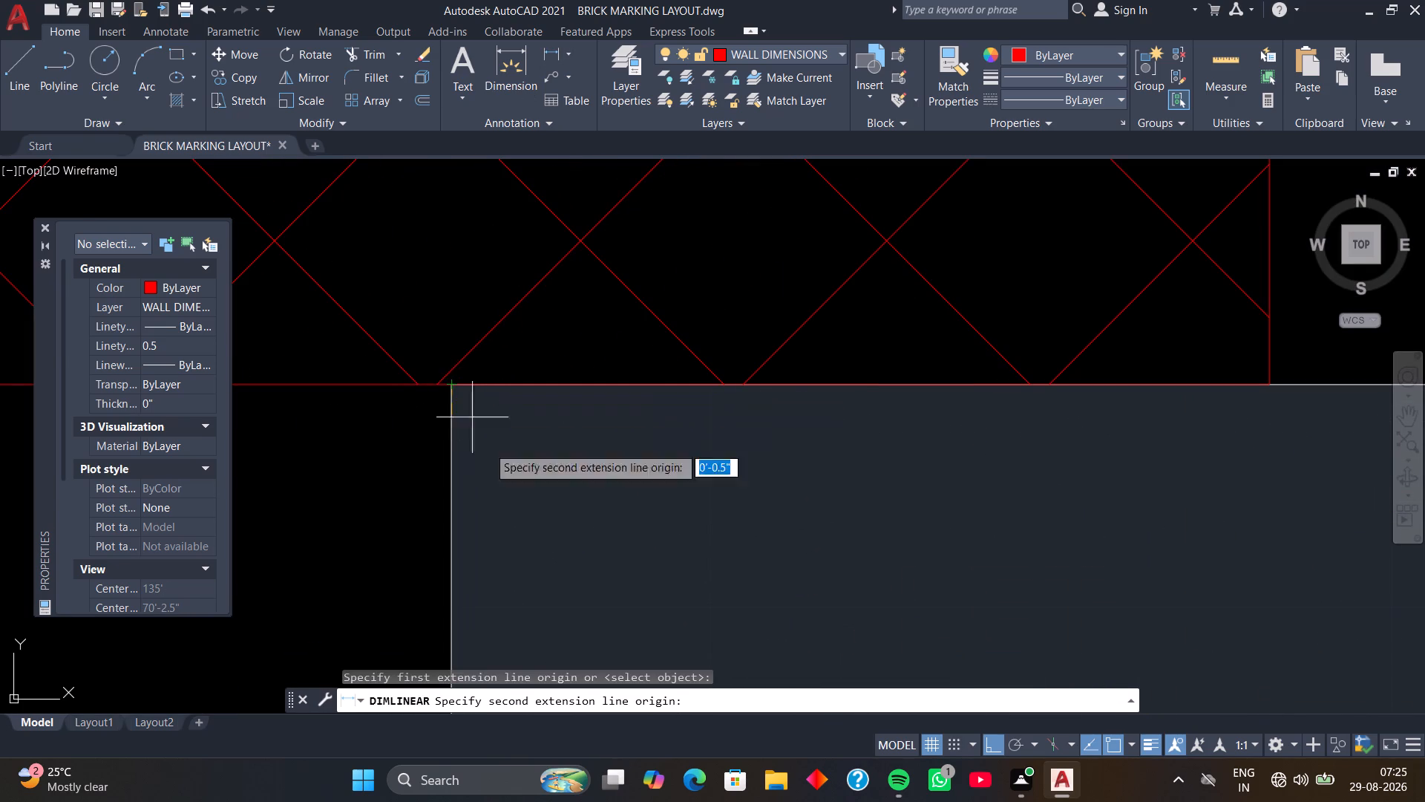
scroll(495, 504, "down", 3)
middle_click_drag(482, 558, 529, 308)
scroll(533, 297, "up", 1)
scroll(543, 643, "down", 2)
scroll(551, 544, "down", 3)
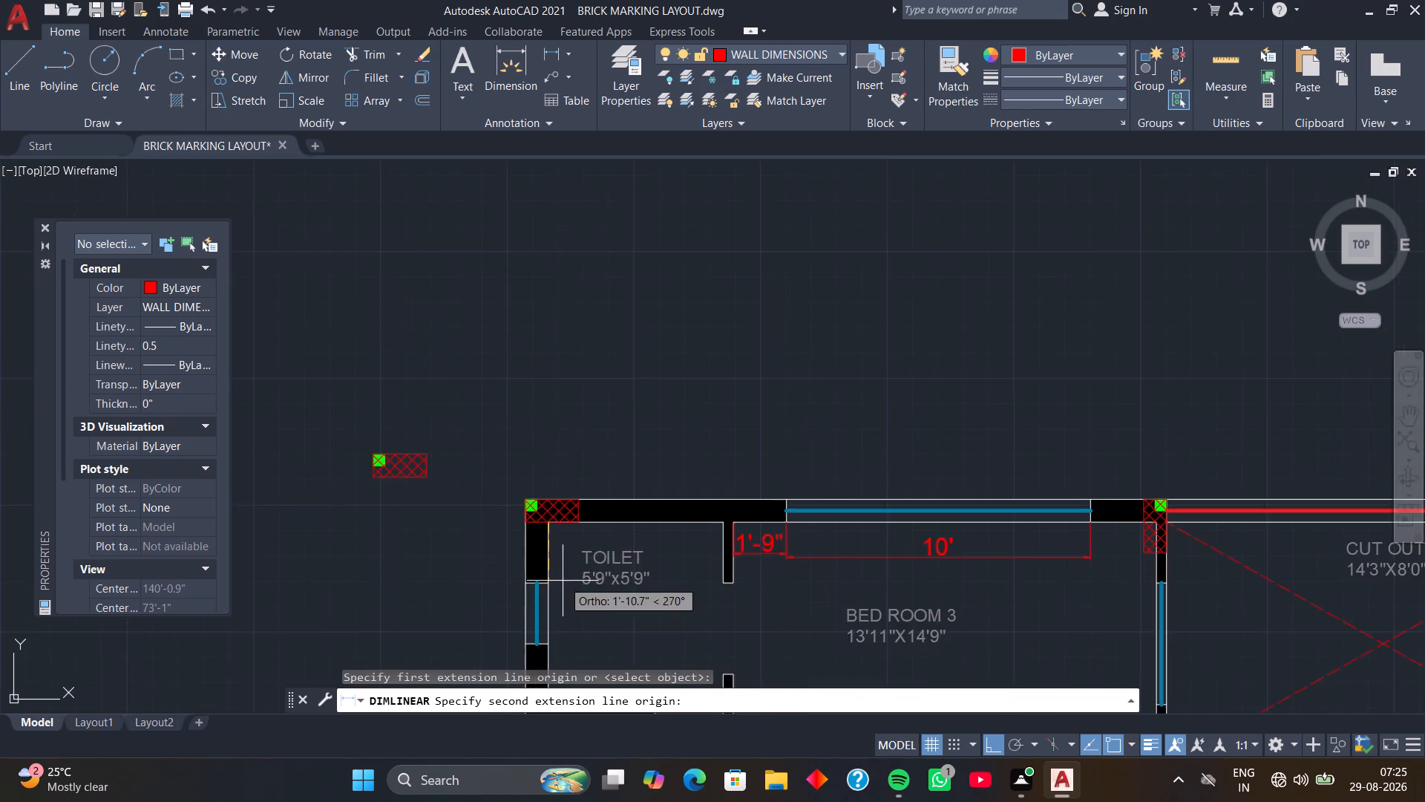
middle_click_drag(563, 581, 589, 431)
scroll(589, 427, "up", 4)
left_click(468, 448)
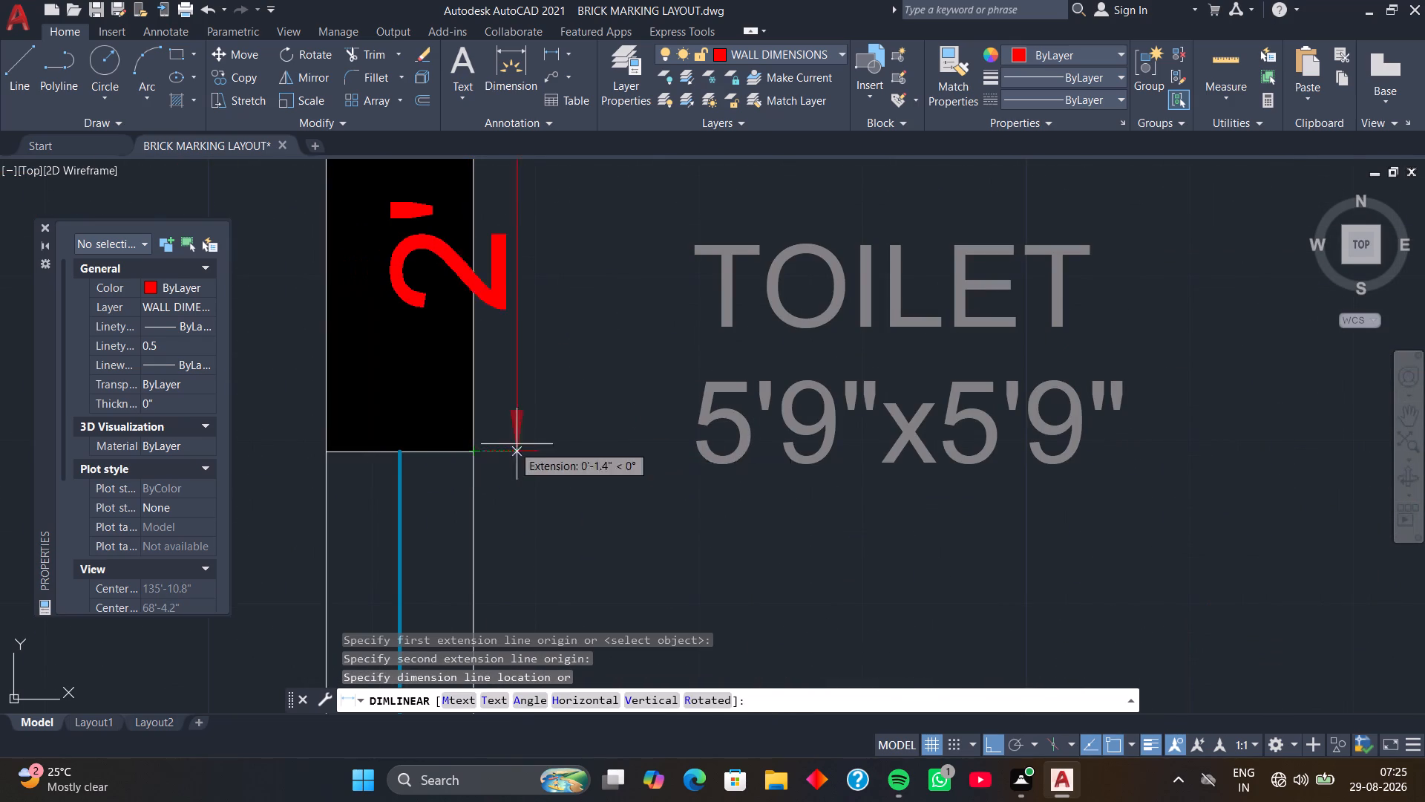
left_click(540, 440)
Add a vertical linear dimension for the upper toilet's left-wall window along the inner face, placed inside the toilet.
middle_click_drag(577, 444, 632, 335)
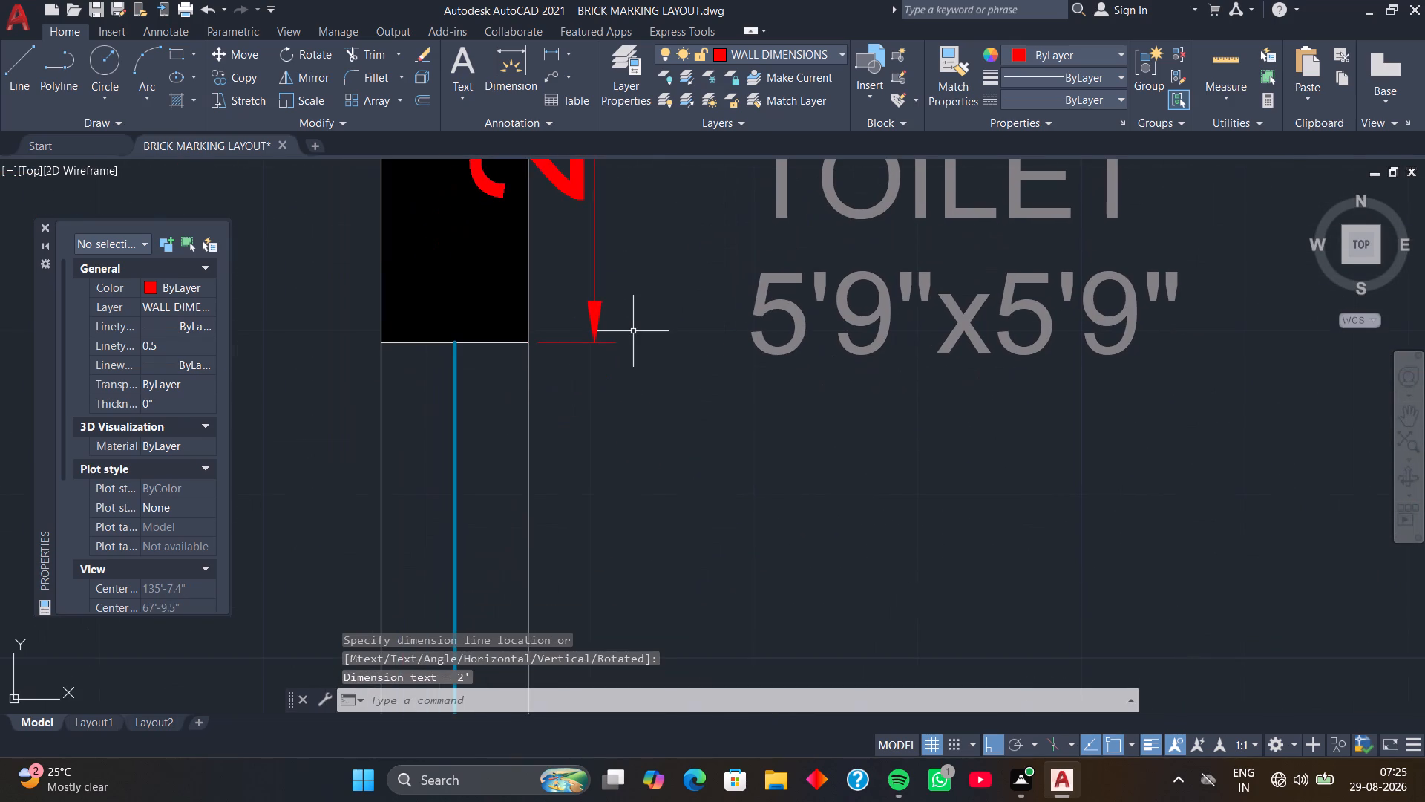
key("space")
left_click(527, 342)
scroll(533, 524, "down", 3)
middle_click_drag(553, 579, 574, 434)
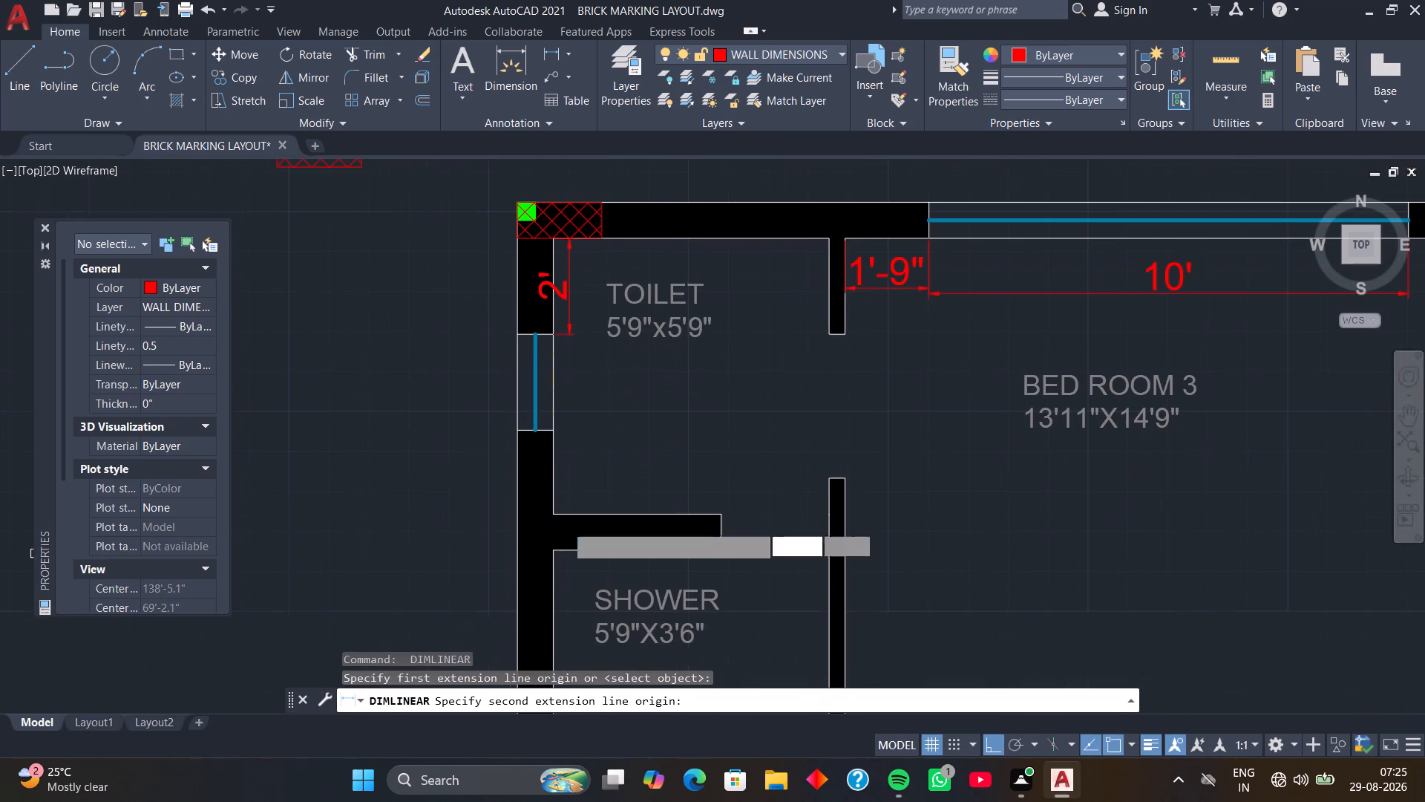
left_click(550, 428)
left_click(597, 429)
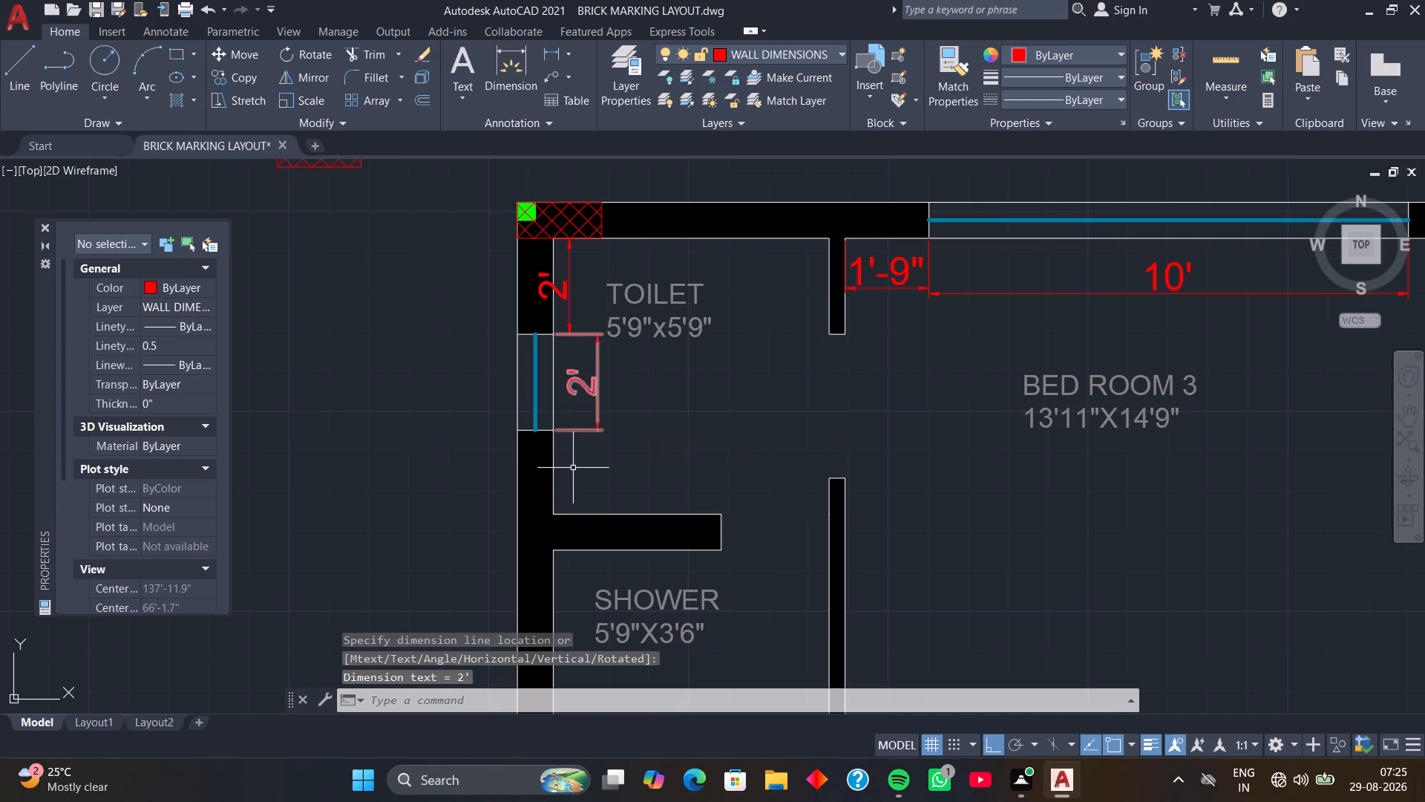
Add a vertical linear dimension from the upper toilet's window to the partition above the 5'9"X3'6" shower, placed inside the toilet.
middle_click_drag(630, 402, 658, 270)
scroll(672, 379, "down", 1)
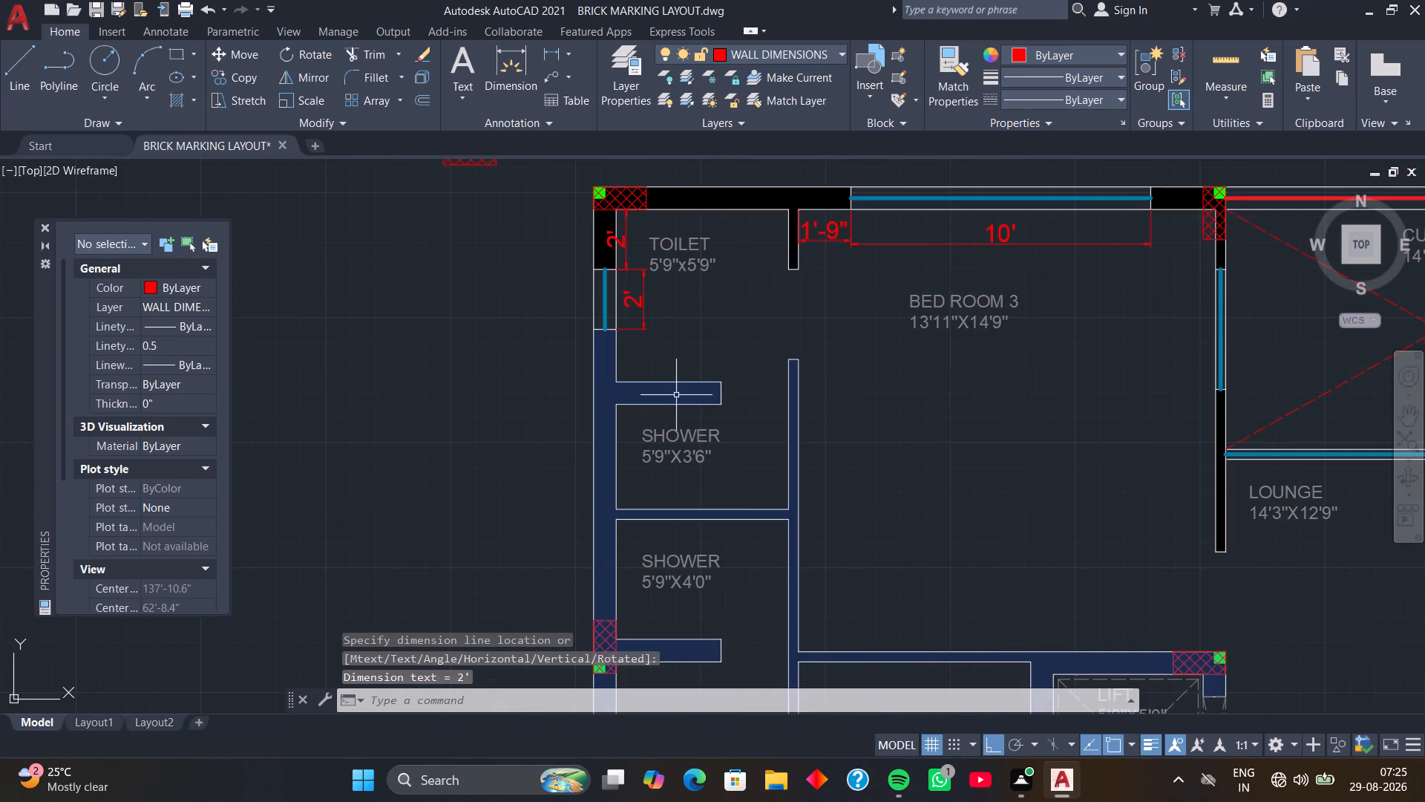
scroll(615, 382, "up", 2)
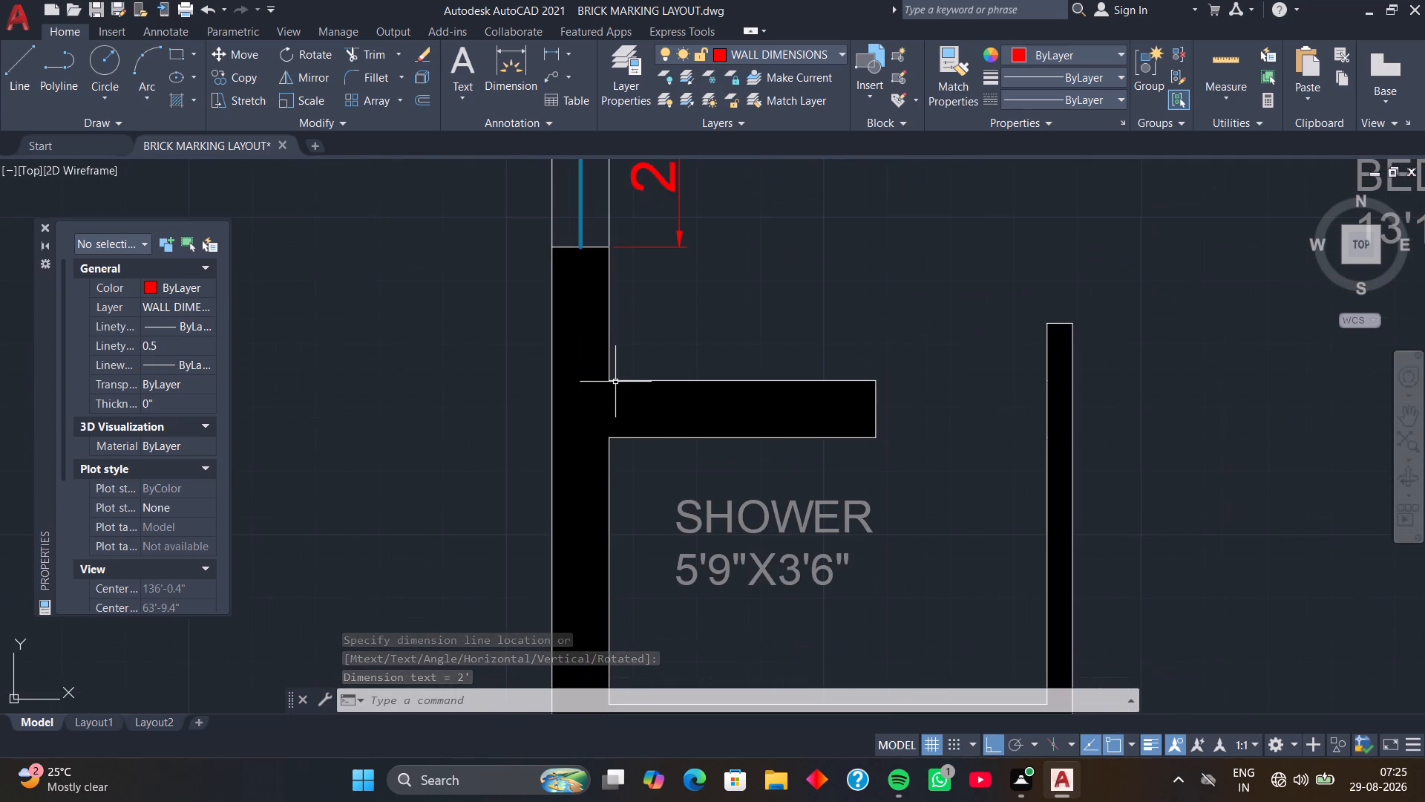
key("space")
left_click(611, 247)
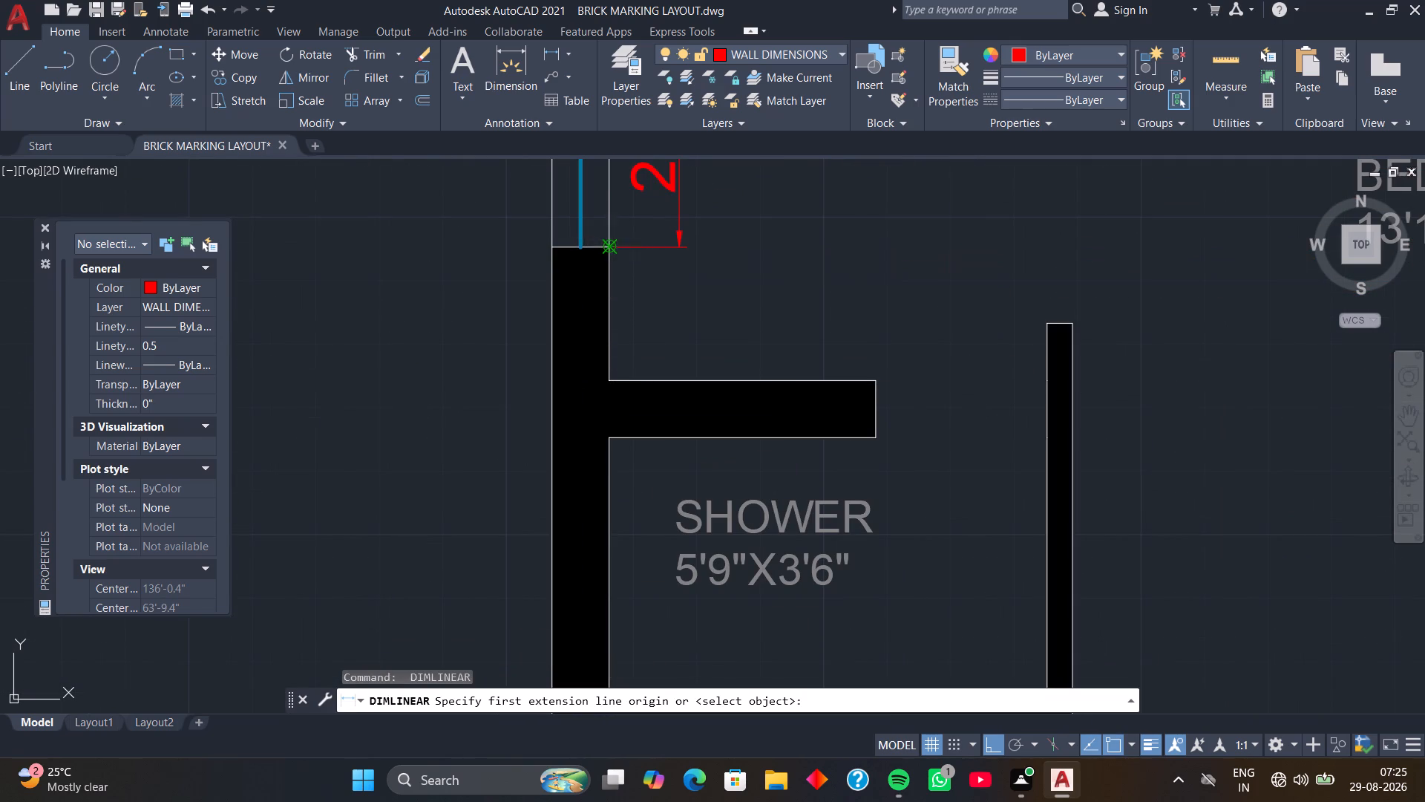
left_click(609, 382)
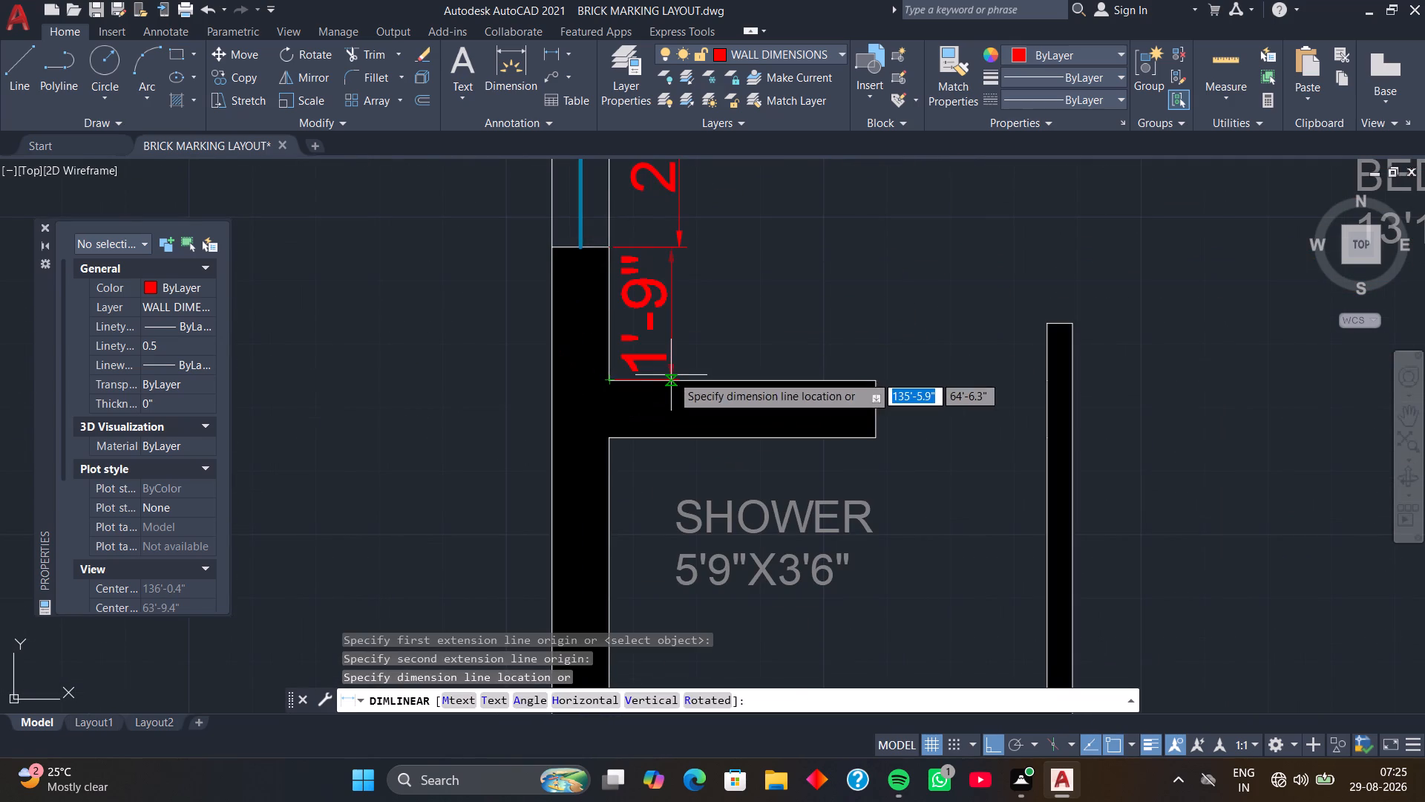
left_click(672, 375)
Add a vertical linear dimension from the partition between the two showers to the left-wall column, placed inside the 5'9"X4'0" shower.
scroll(695, 428, "down", 2)
middle_click_drag(696, 481, 744, 276)
middle_click_drag(720, 348, 767, 365)
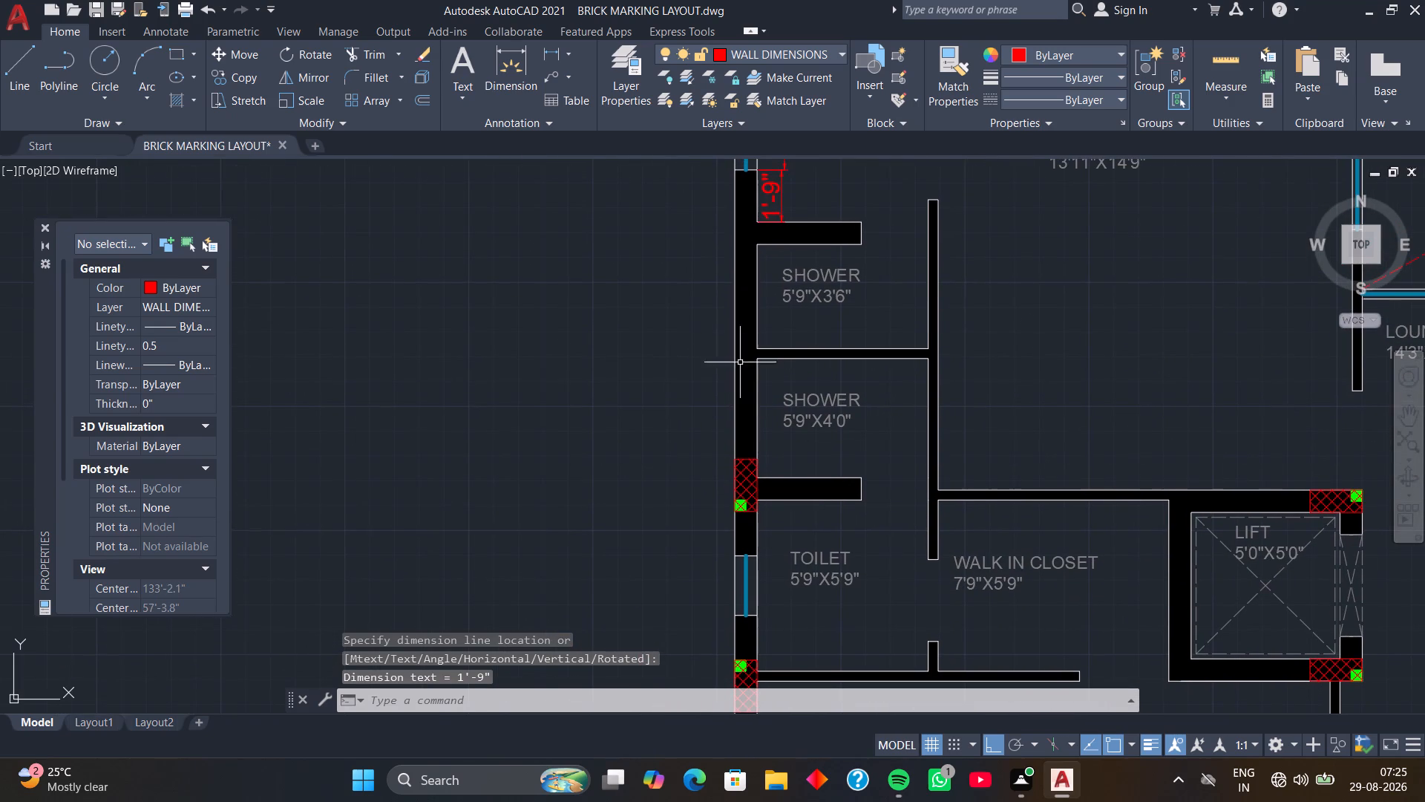
middle_click_drag(739, 382, 755, 384)
middle_click_drag(721, 412, 717, 347)
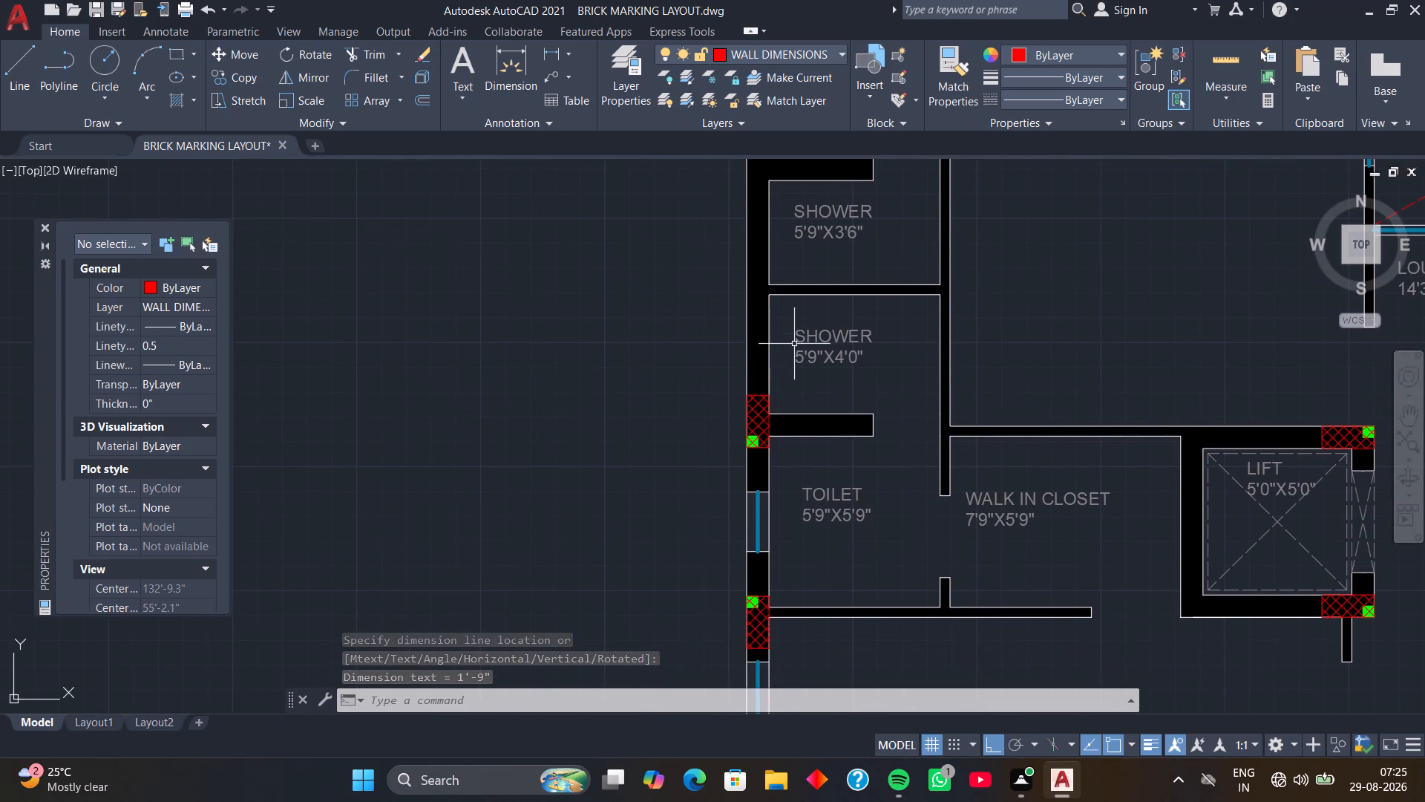
key("space")
scroll(773, 310, "up", 1)
left_click(766, 287)
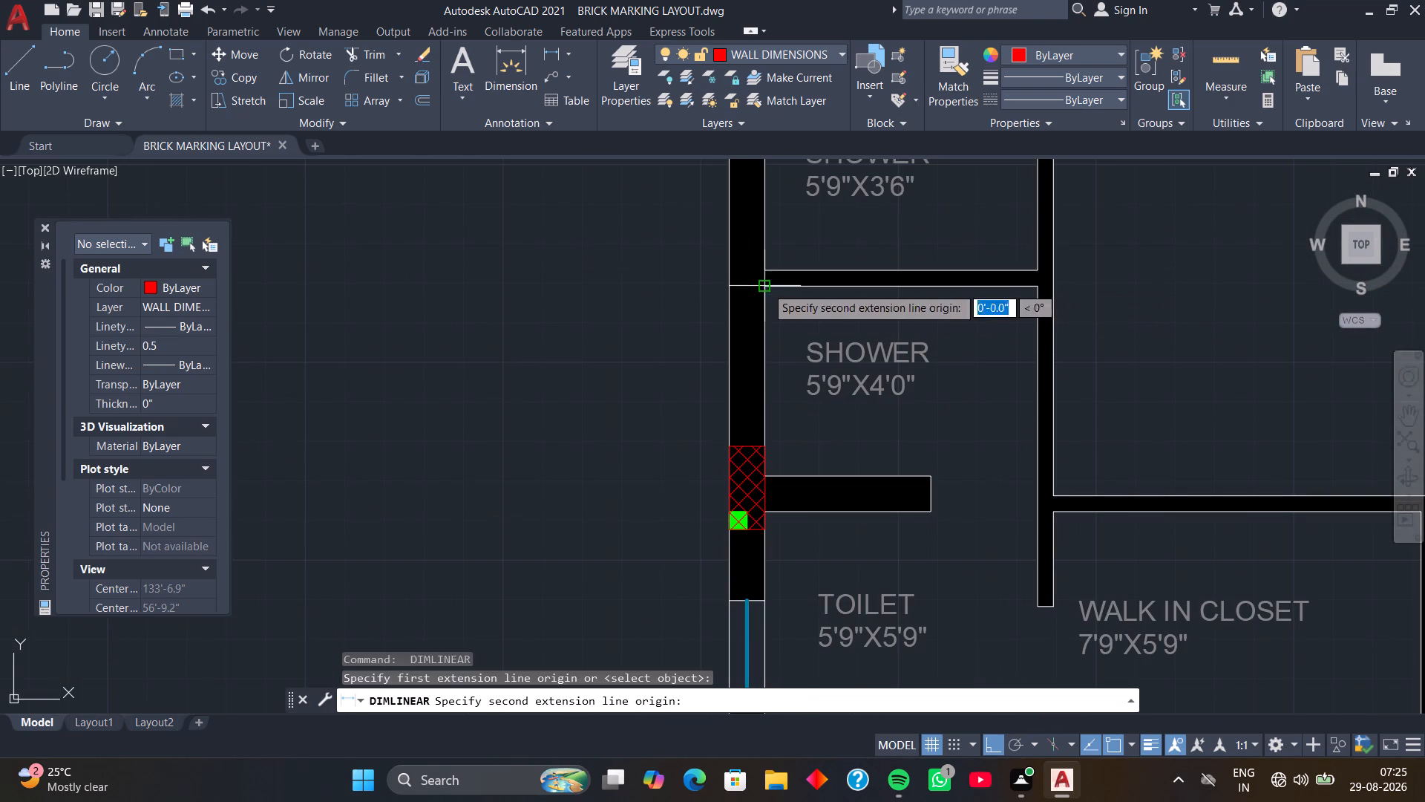
left_click(765, 446)
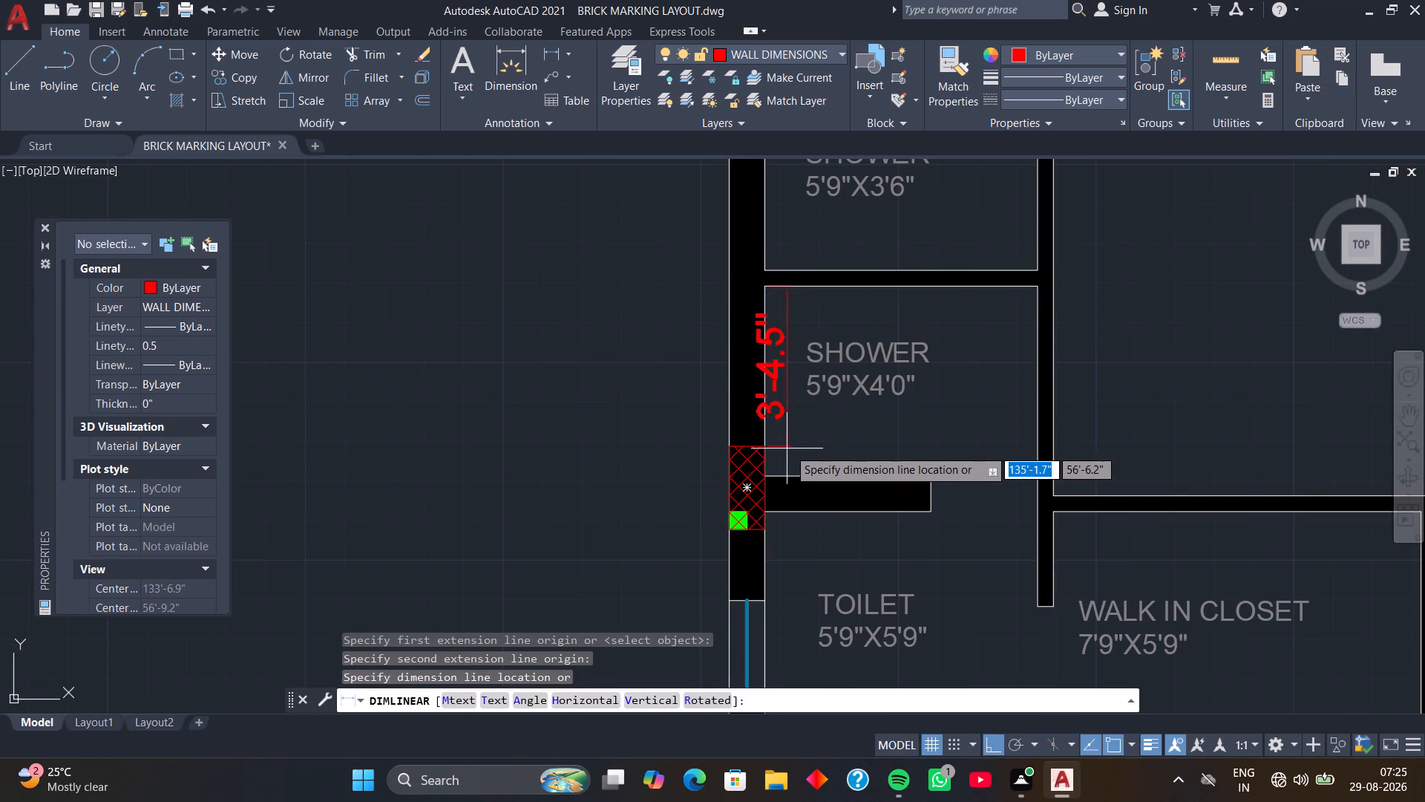
left_click(793, 449)
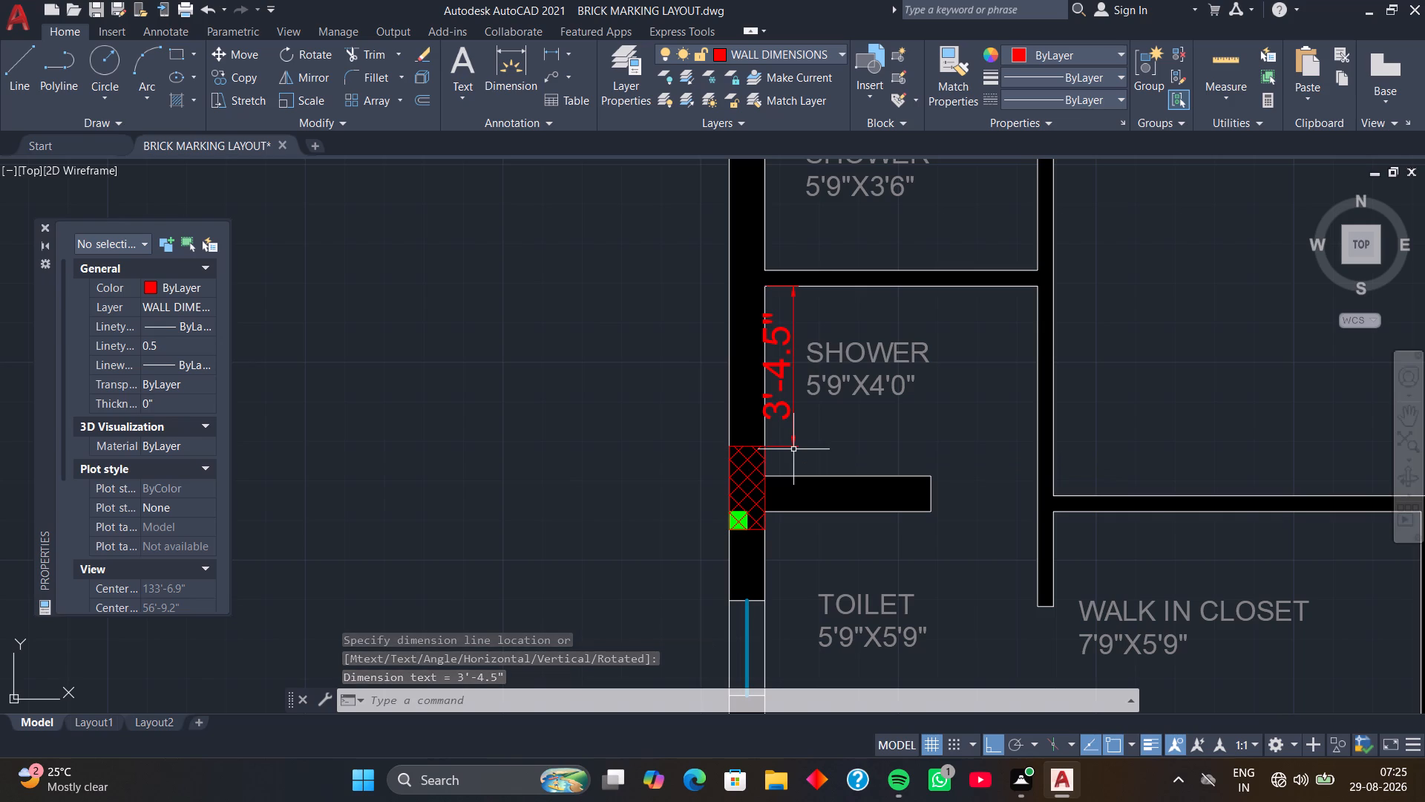
Add a vertical linear dimension from the partition below the 5'9"X4'0" shower to the lower toilet's window, placed inside the toilet.
scroll(793, 449, "down", 1)
middle_click_drag(794, 493, 789, 419)
scroll(773, 420, "up", 3)
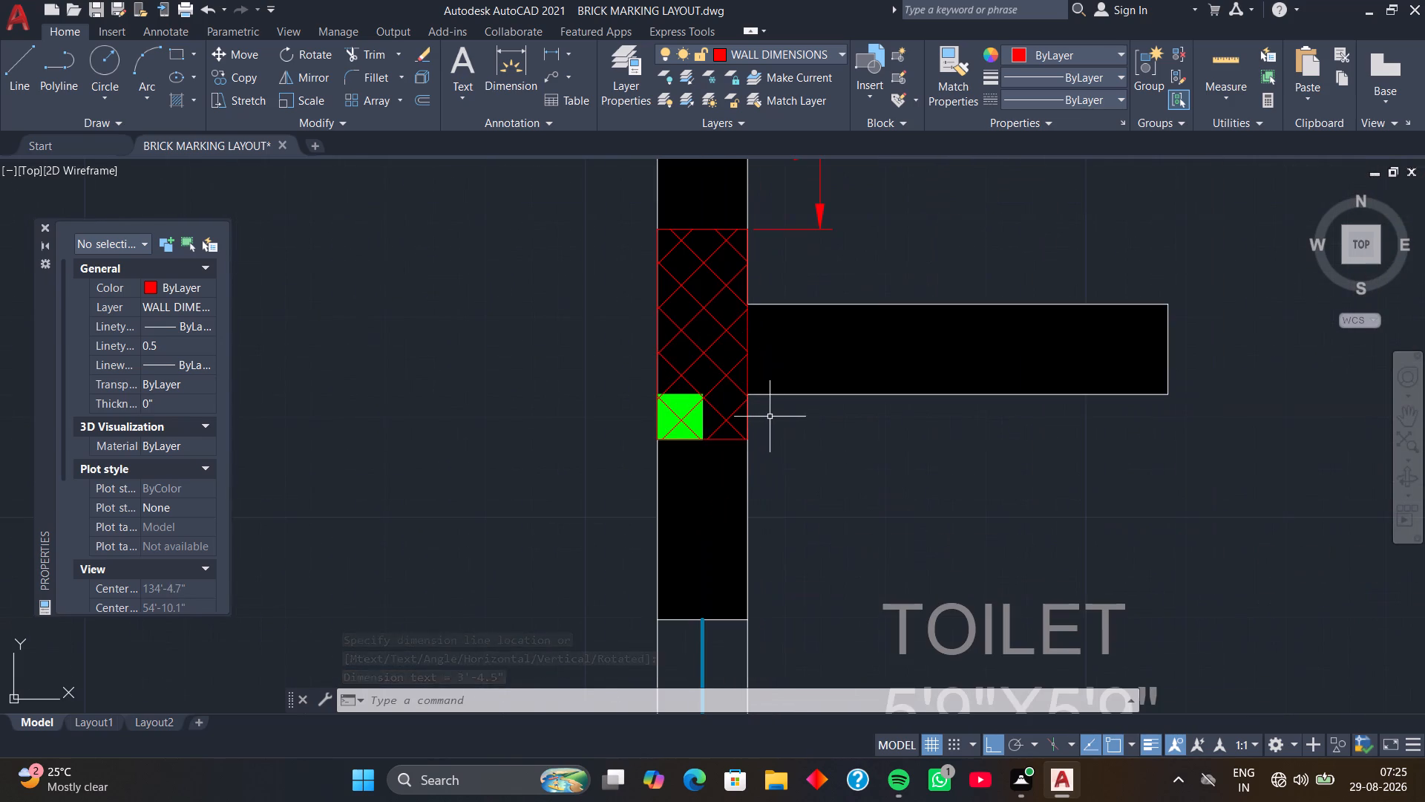
key("space")
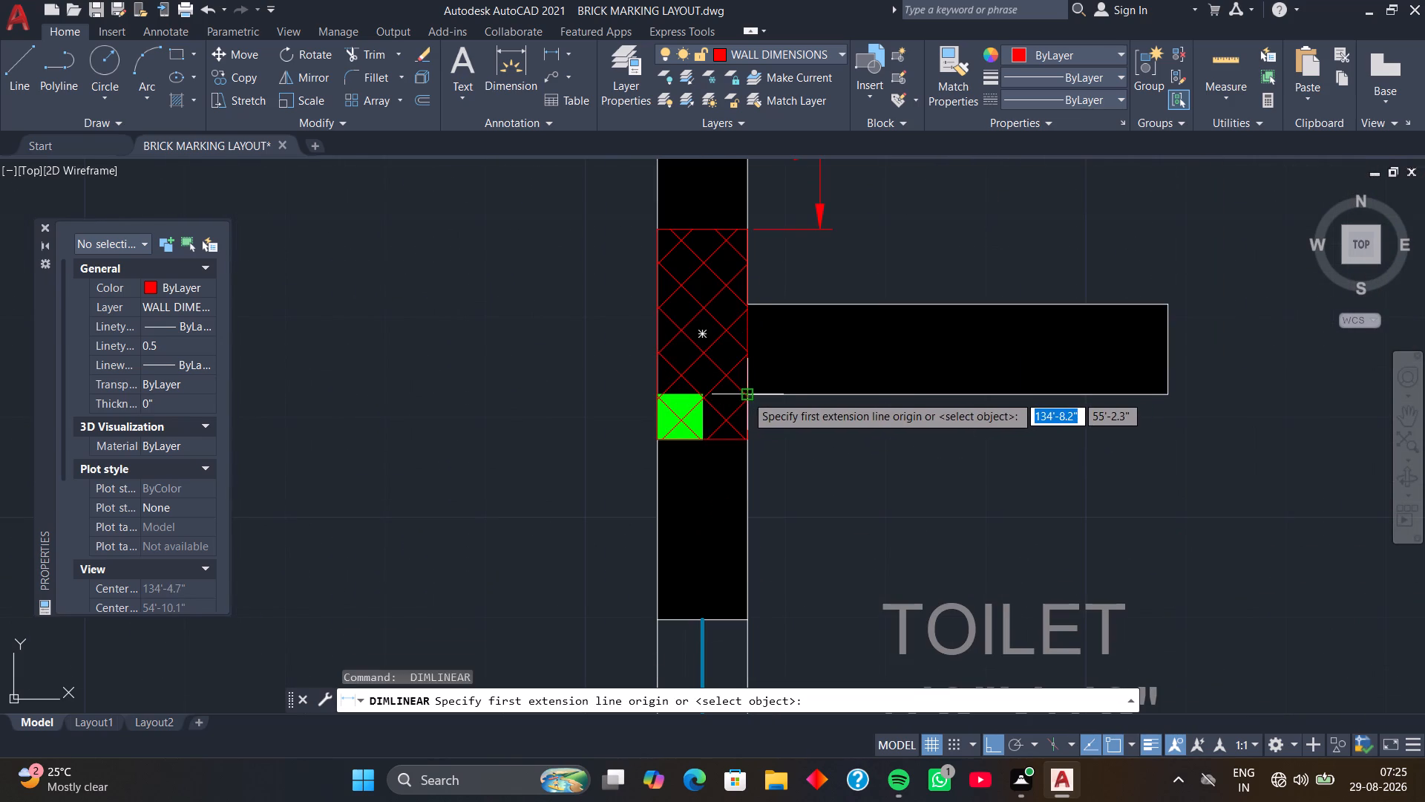
left_click(747, 395)
left_click(748, 617)
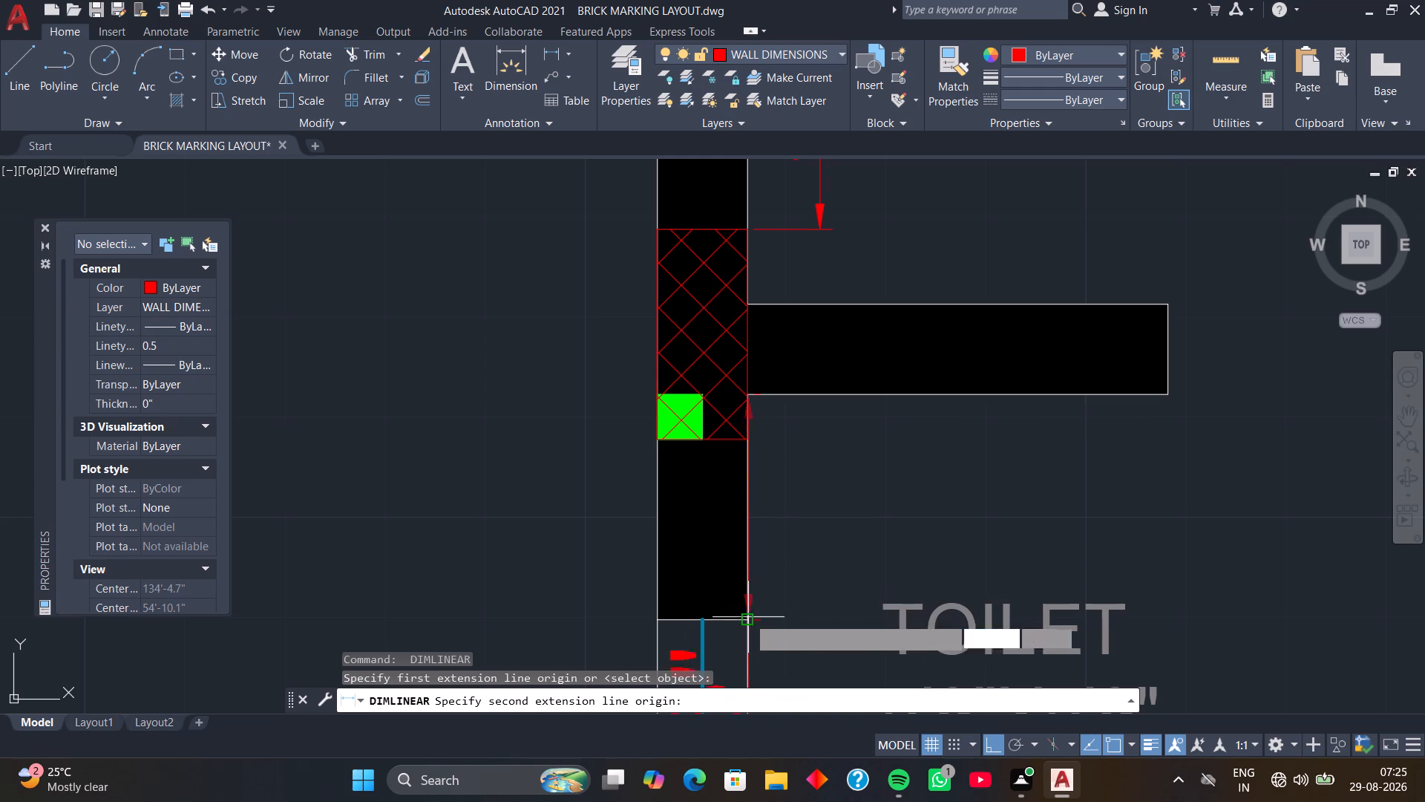
scroll(810, 604, "down", 2)
middle_click_drag(810, 603, 784, 373)
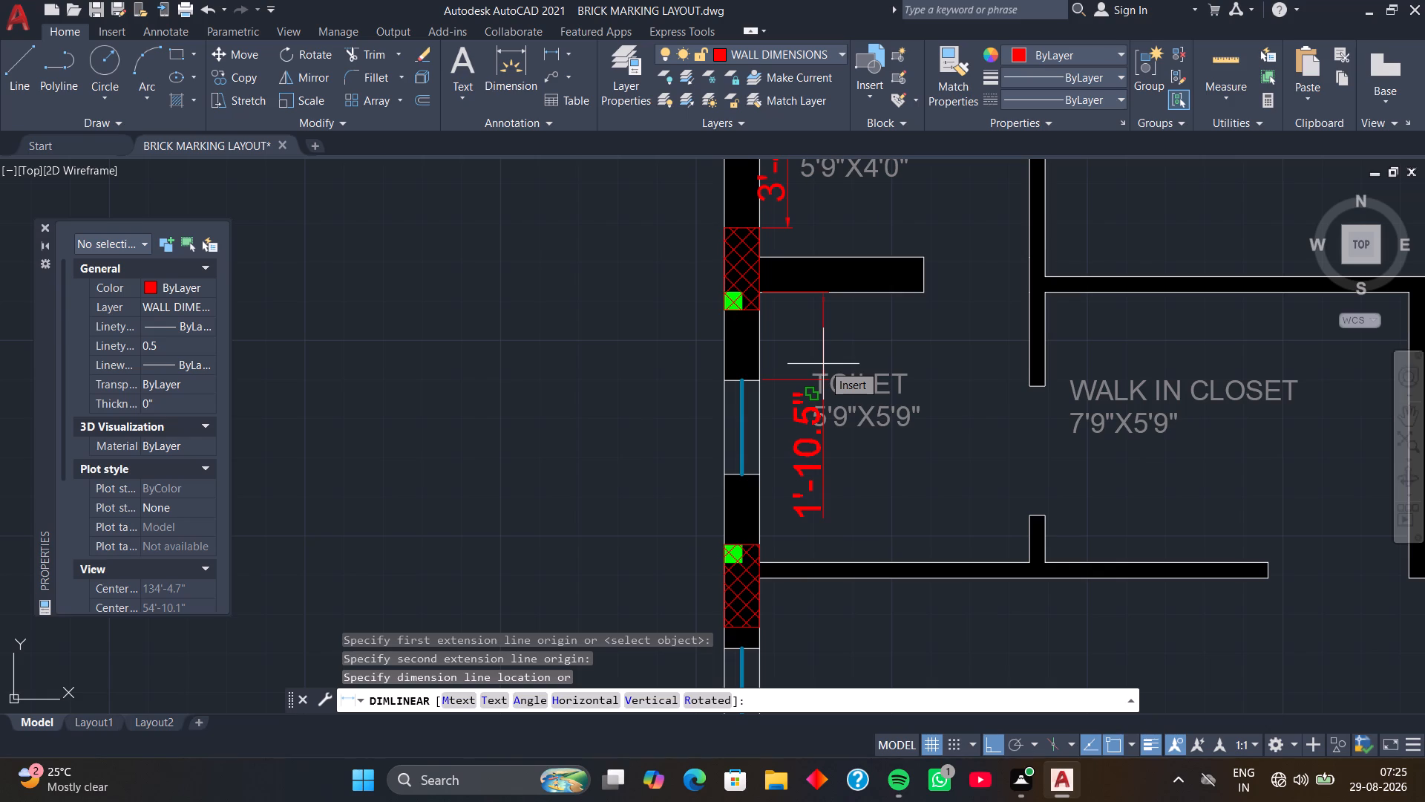
left_click(823, 364)
Add a vertical linear dimension for the lower toilet's left-wall window along the outer face, placed outside the building.
key("space")
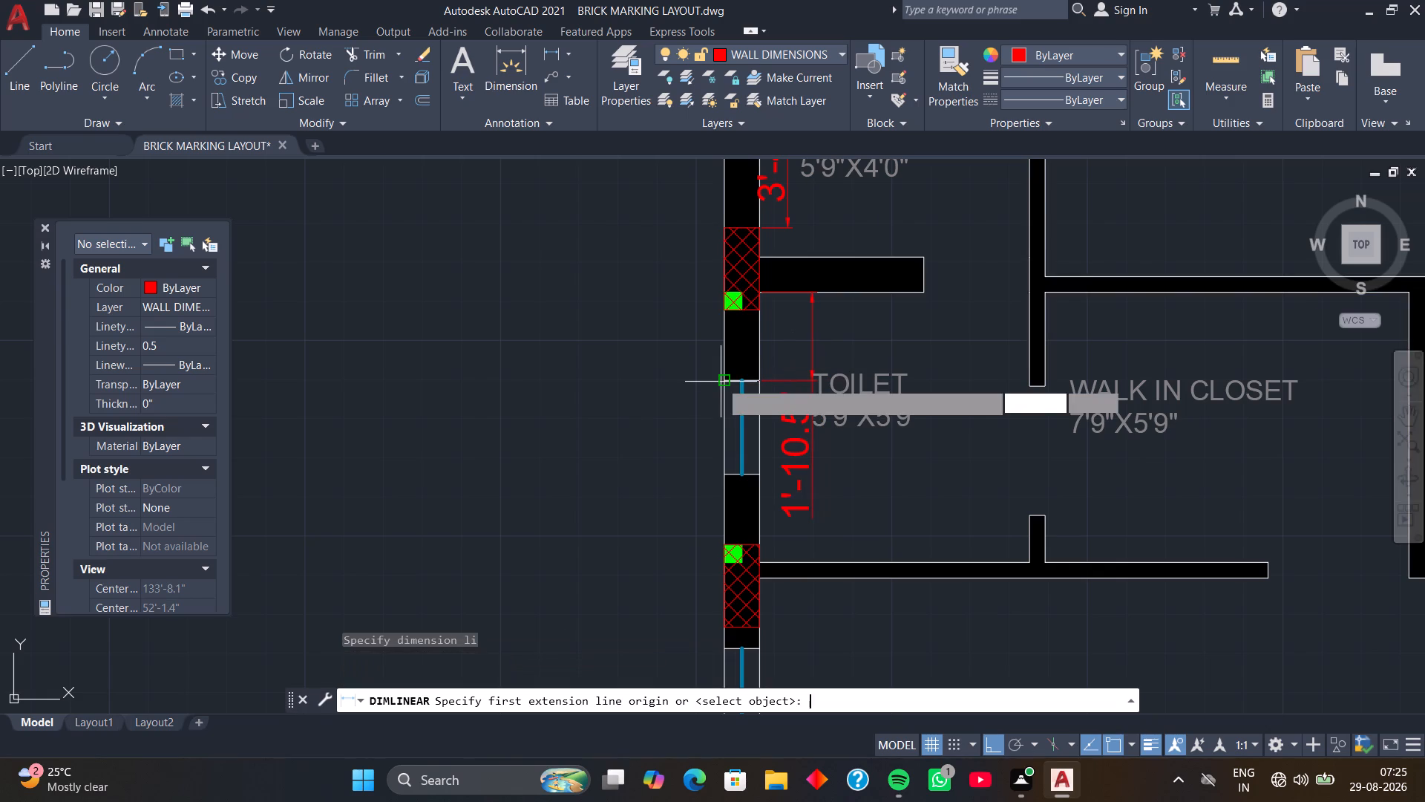
left_click(724, 377)
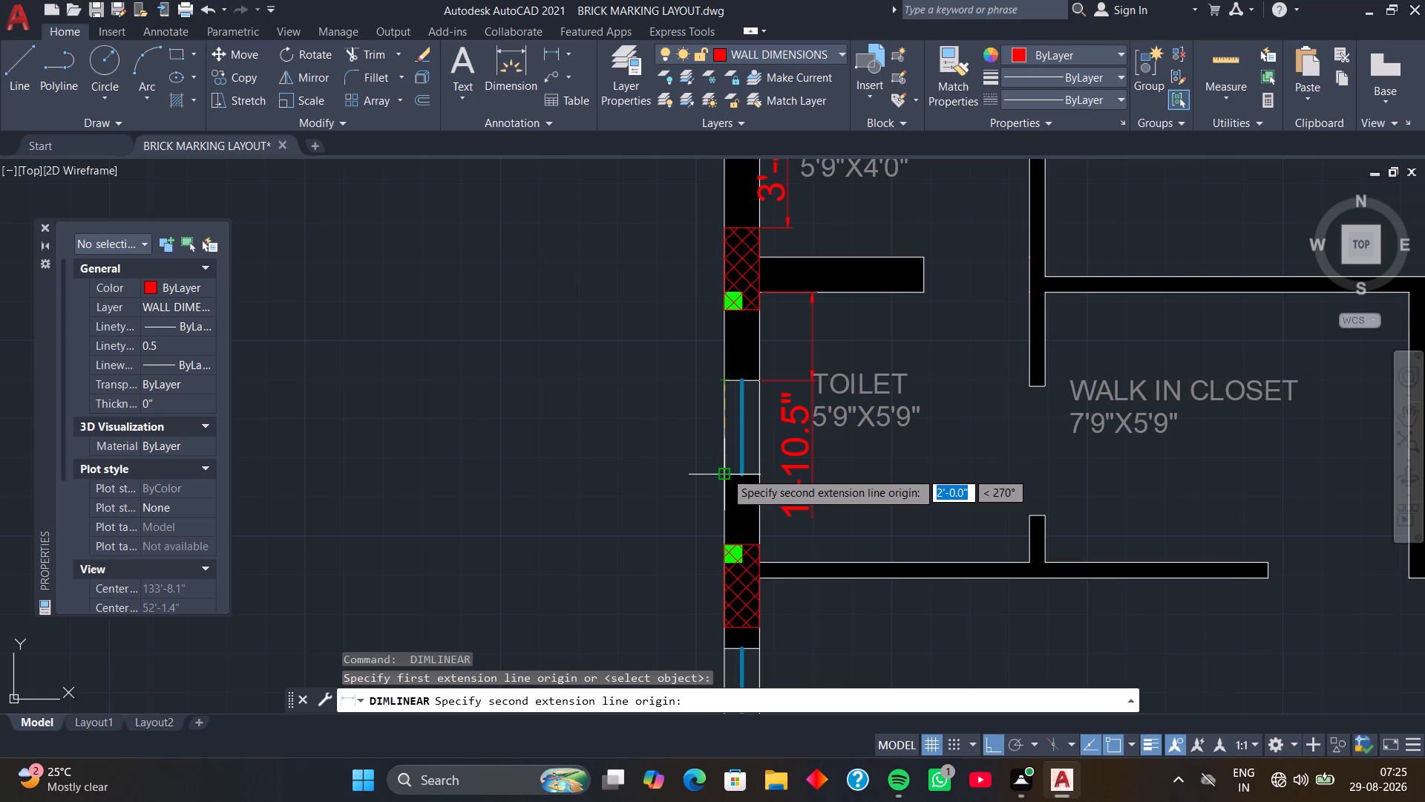
left_click(725, 472)
left_click(707, 467)
Add a vertical linear dimension from the lower toilet's window to the partition above M.Bed Room, placed inside the toilet.
middle_click_drag(749, 512, 722, 379)
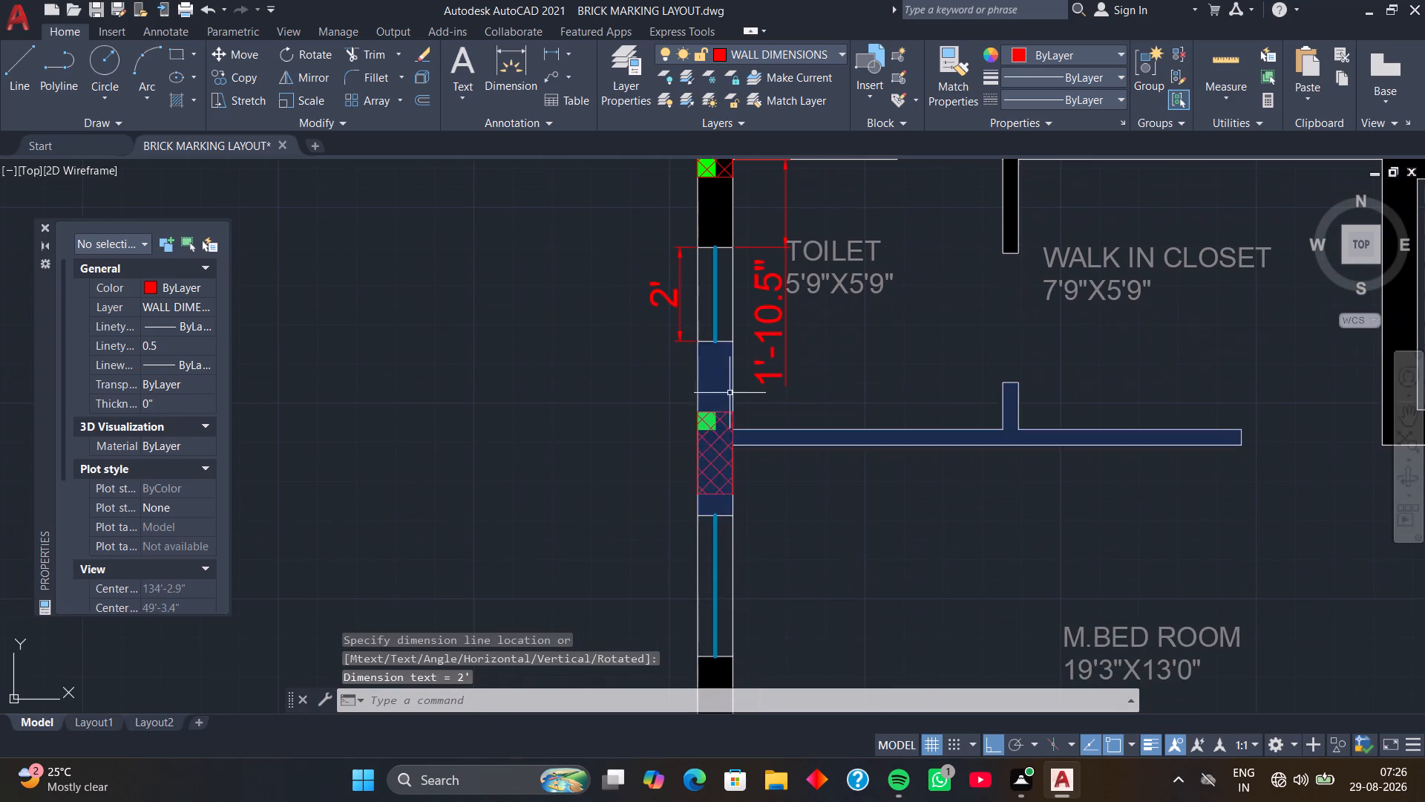
key("space")
scroll(715, 359, "up", 2)
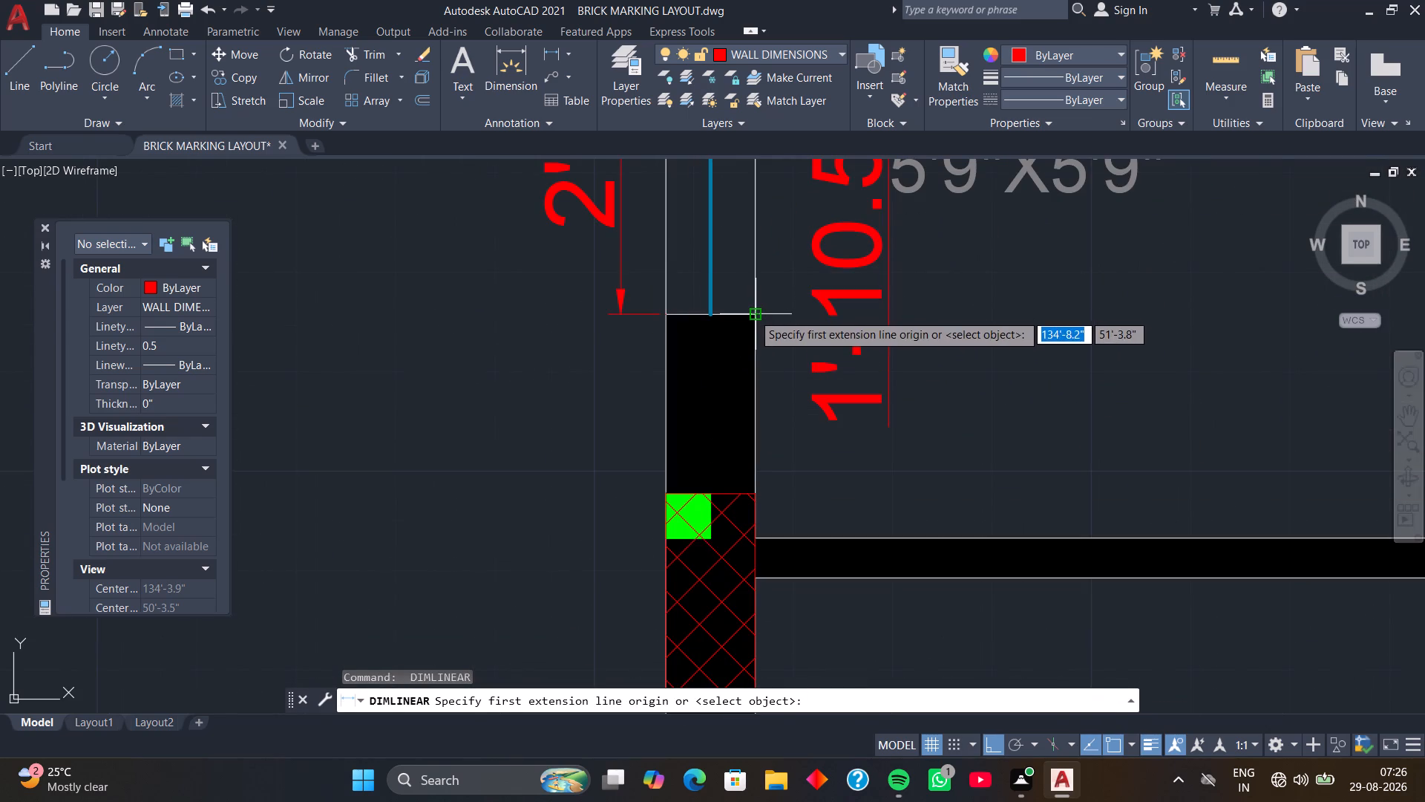
left_click(753, 314)
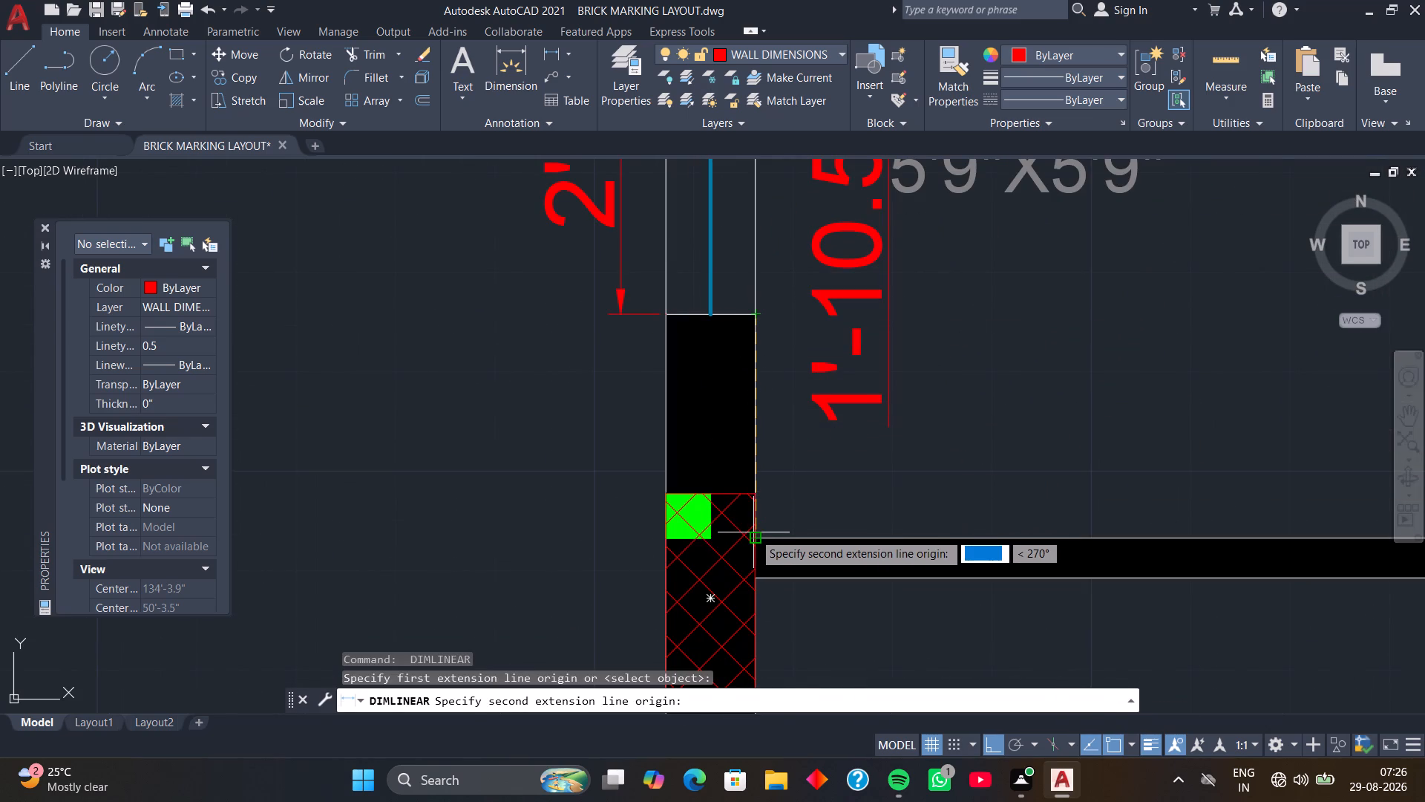
left_click(753, 537)
scroll(857, 531, "down", 3)
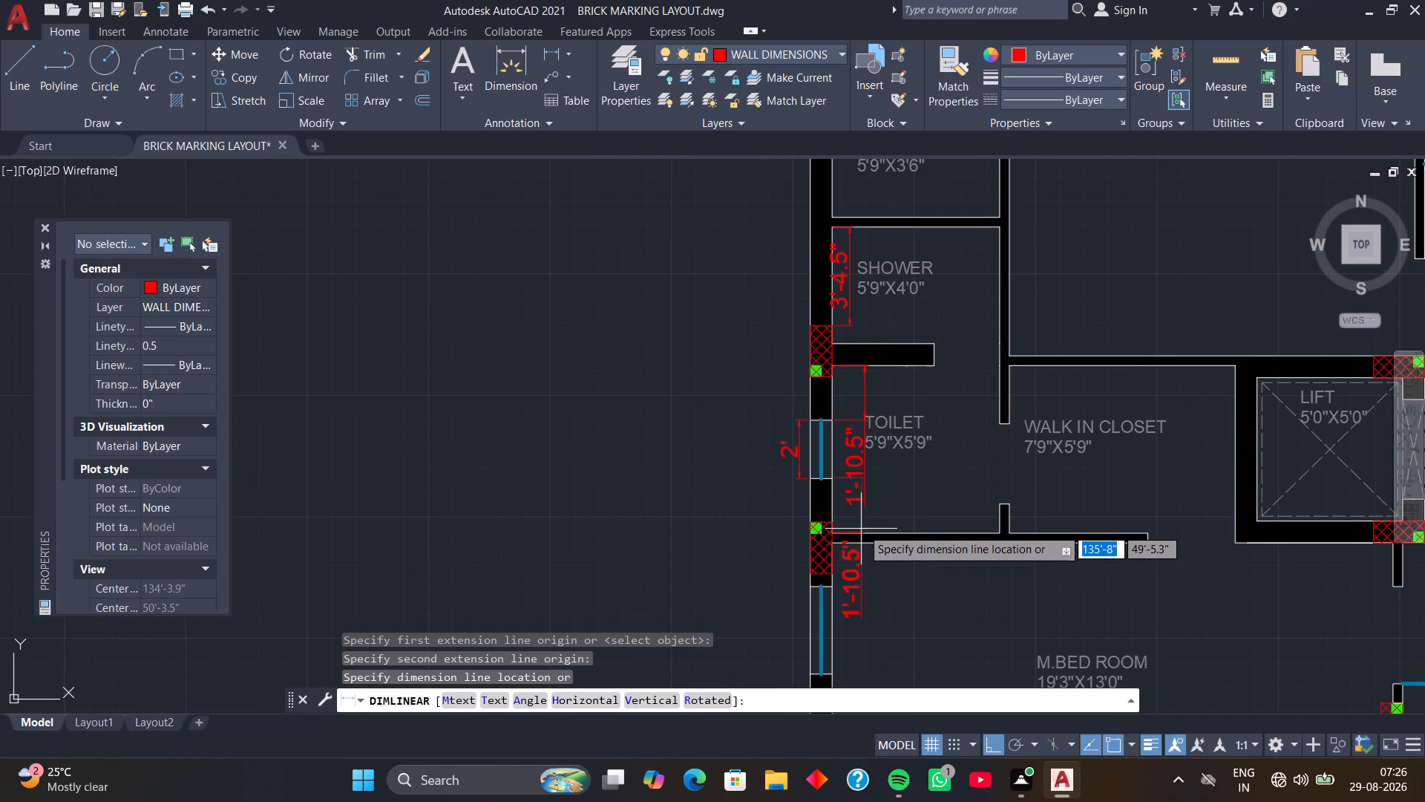
middle_click_drag(866, 526, 885, 522)
left_click(903, 515)
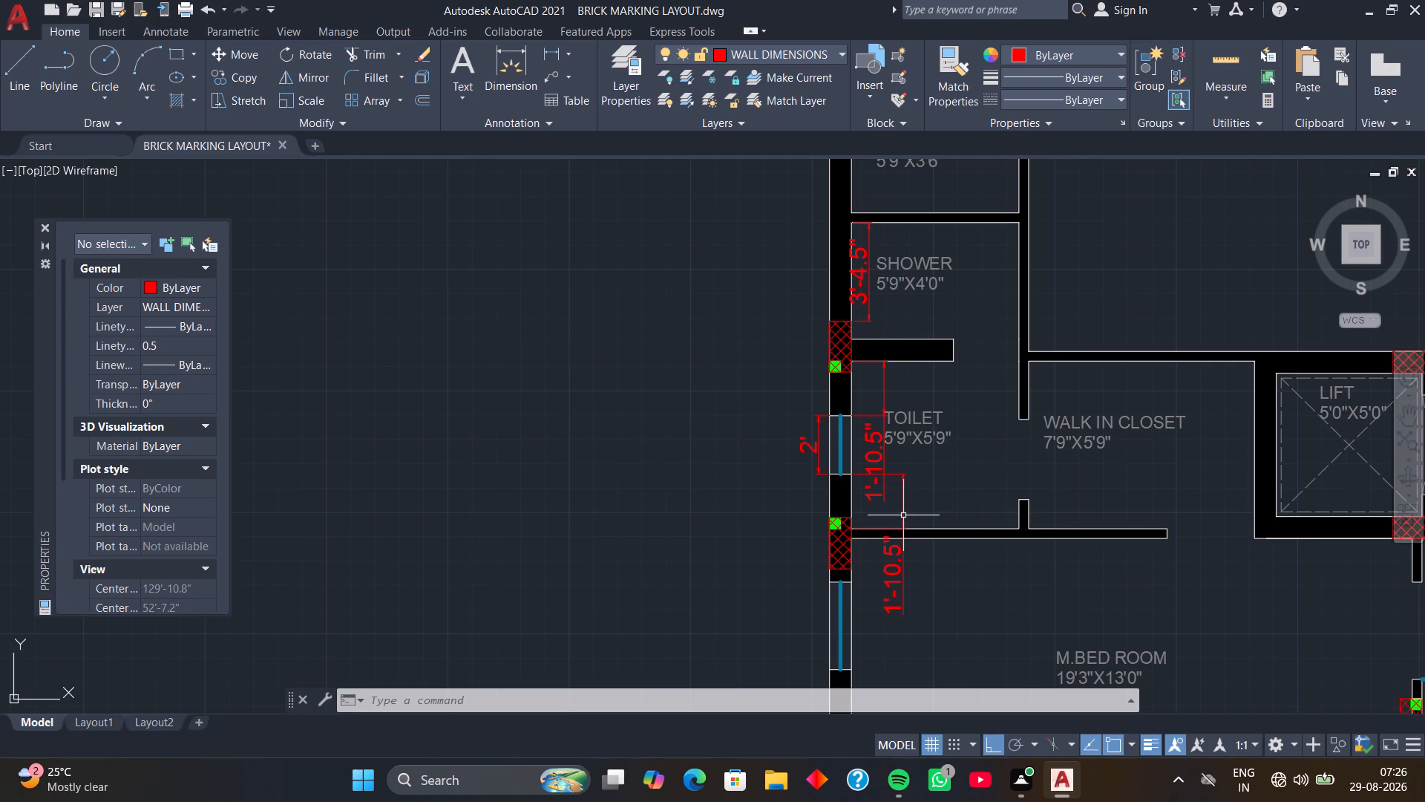
Quick-measure the distances inside the 5'9"X5'9" toilet beside the walk-in closet.
left_click(1220, 64)
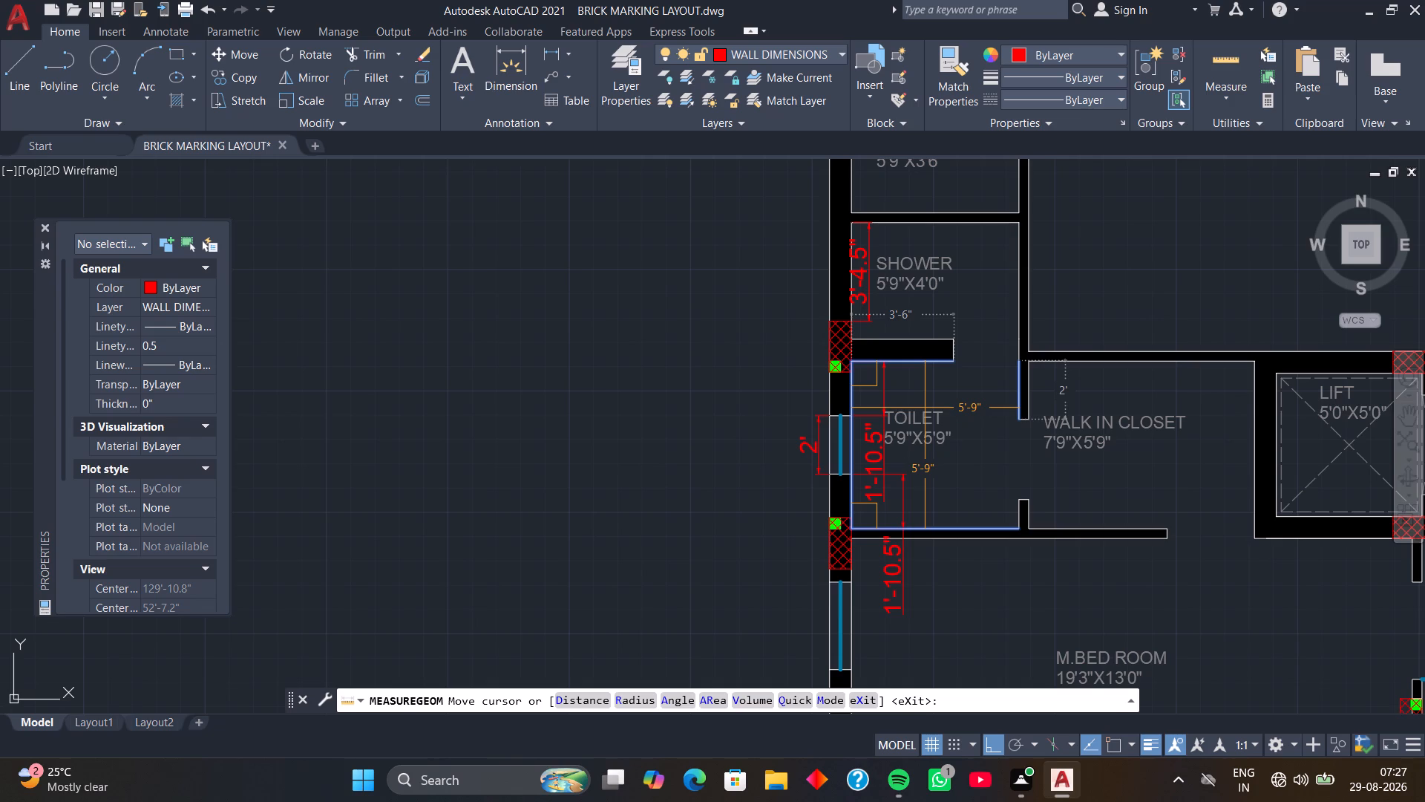
key("space")
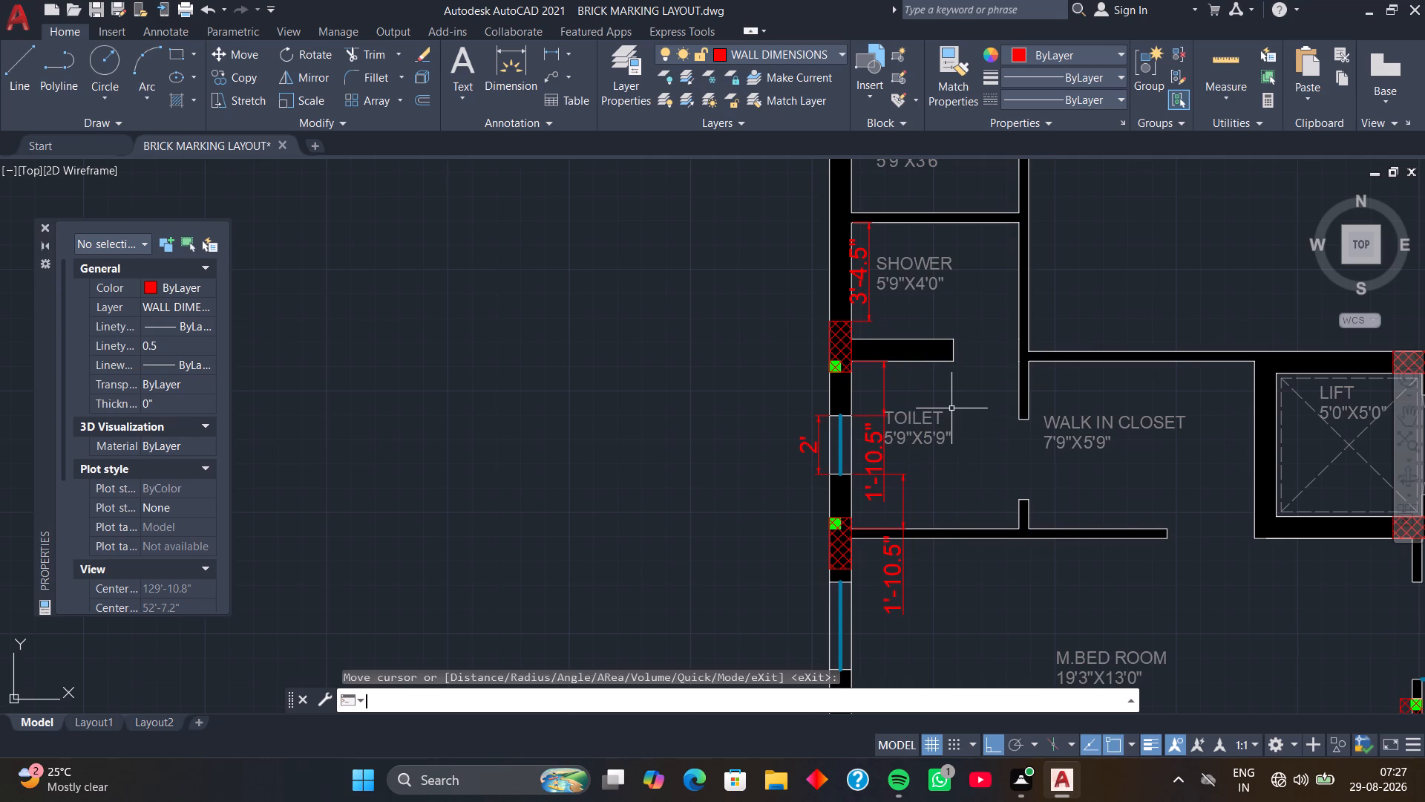
Add a vertical linear dimension for M.Bed Room's left-wall window, placed along the inner face inside the room.
left_click(548, 47)
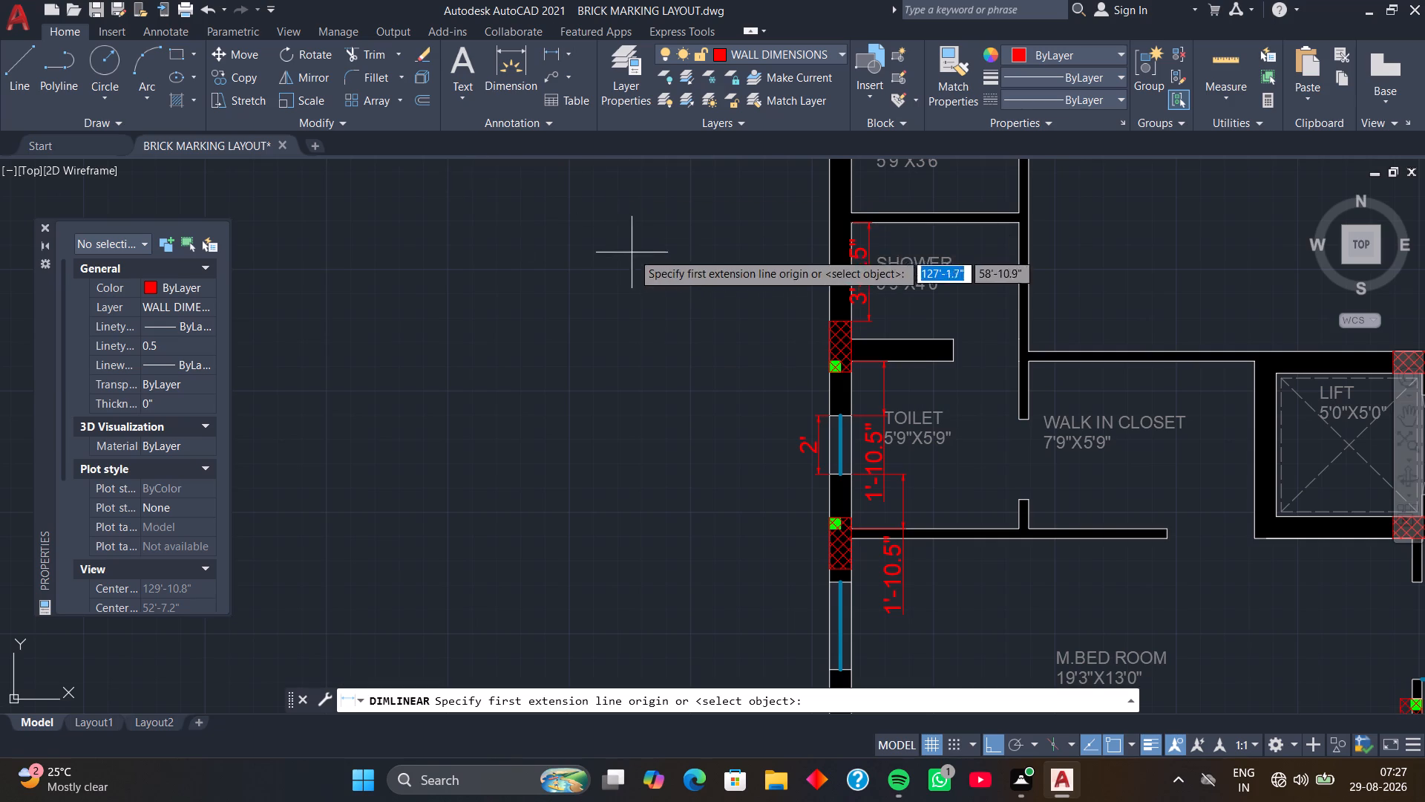
scroll(638, 258, "down", 3)
middle_click_drag(669, 316, 685, 268)
scroll(715, 318, "up", 4)
middle_click_drag(693, 276, 845, 368)
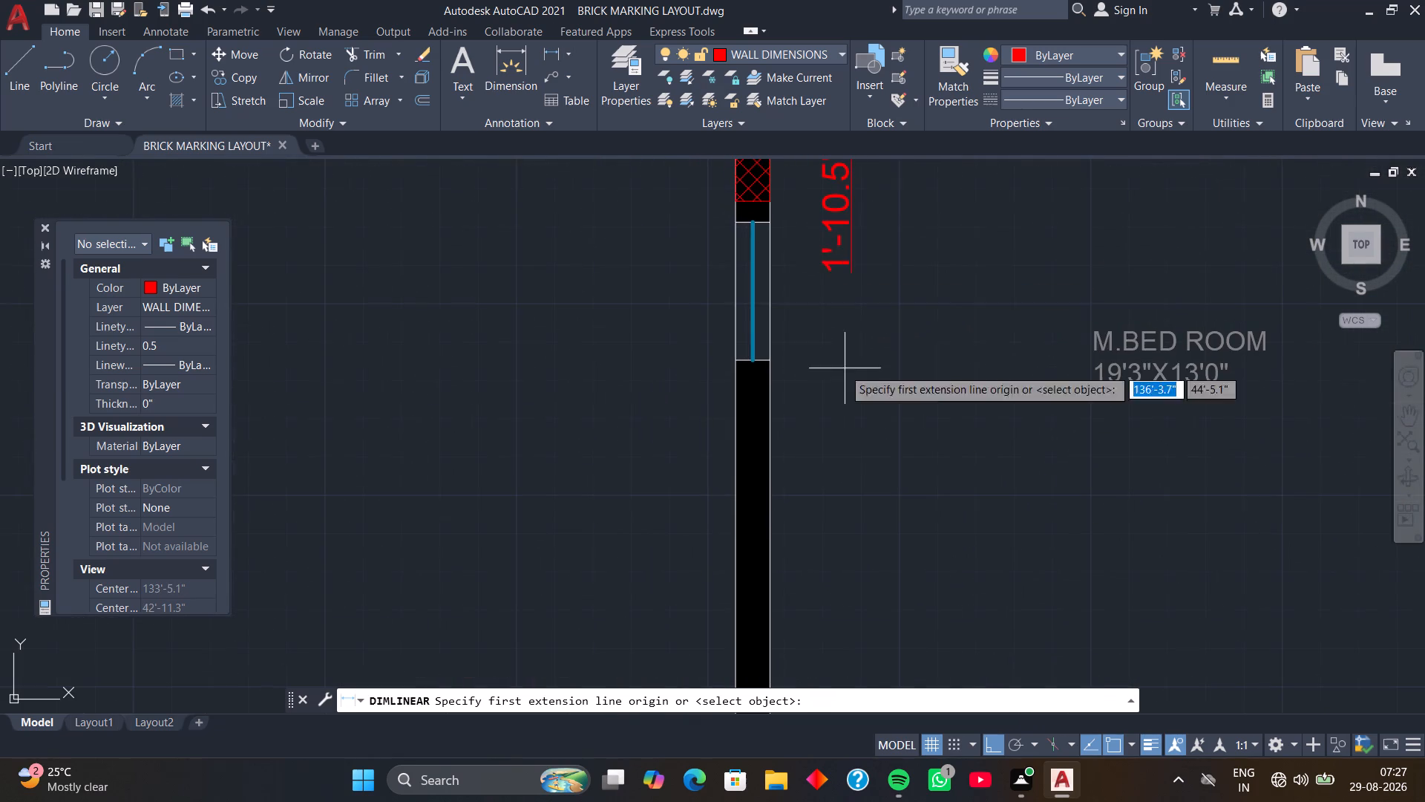
left_click(767, 219)
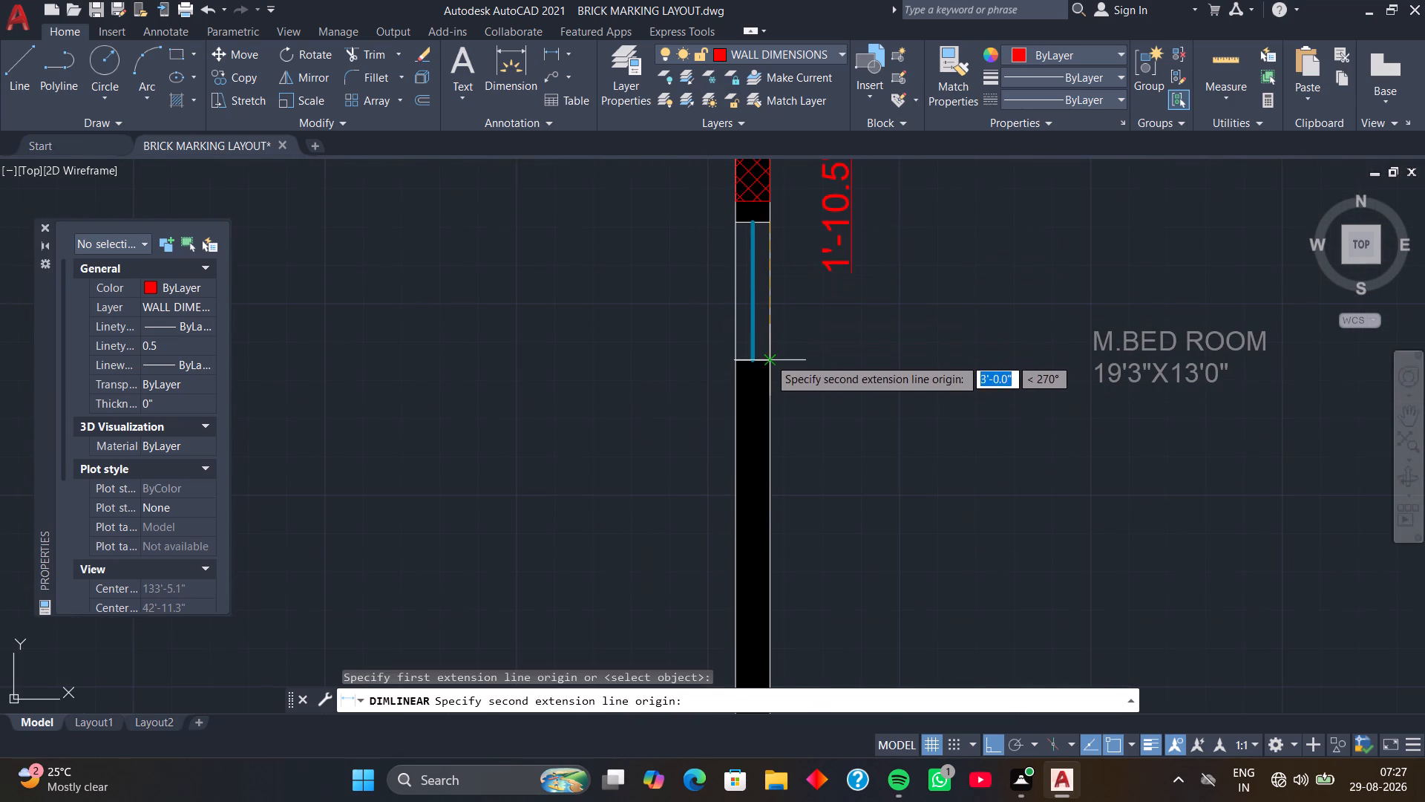
left_click(769, 359)
left_click(801, 362)
Add a horizontal linear dimension for M.Bed Room's bottom-wall window, placed just inside the room.
scroll(807, 378, "down", 2)
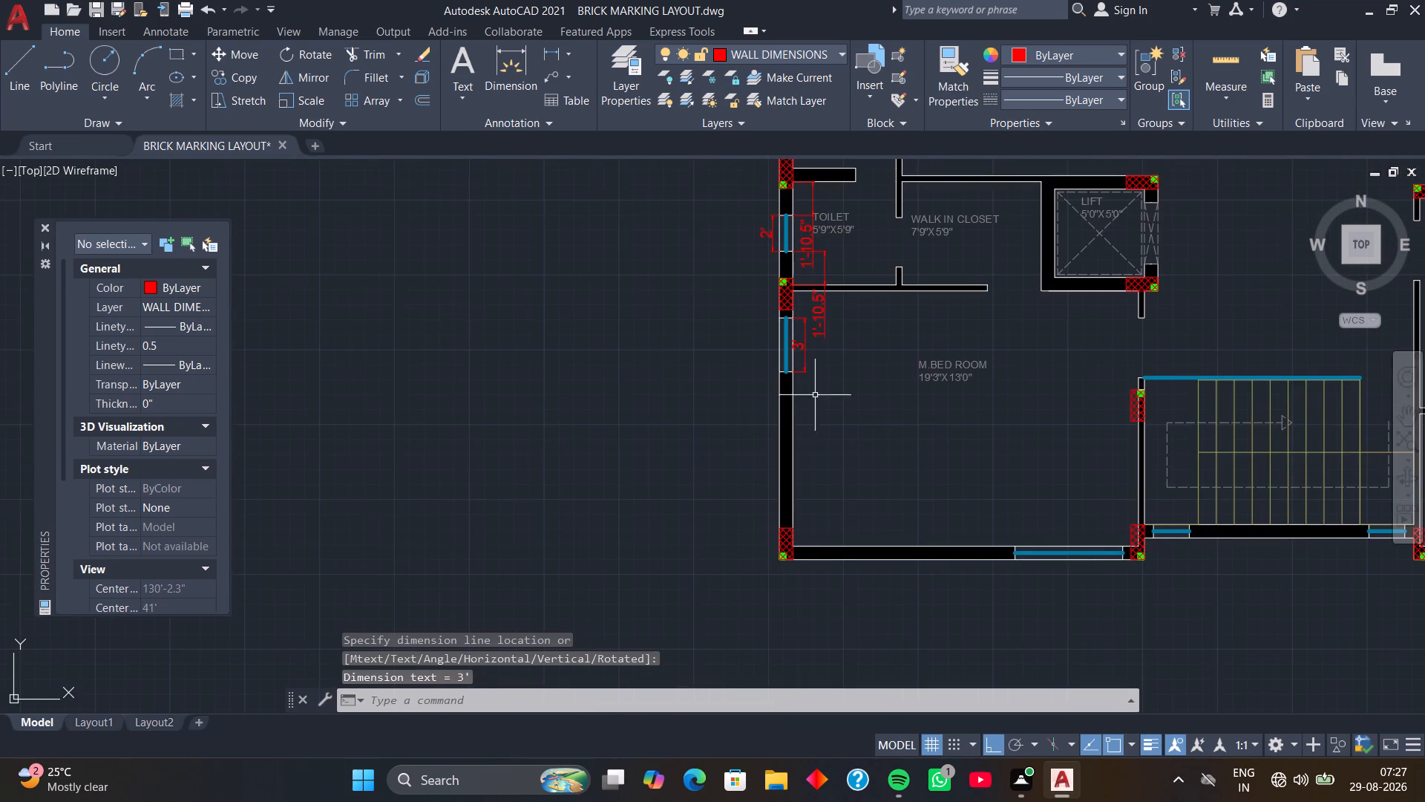
middle_click_drag(815, 396, 799, 321)
middle_click_drag(997, 568, 934, 519)
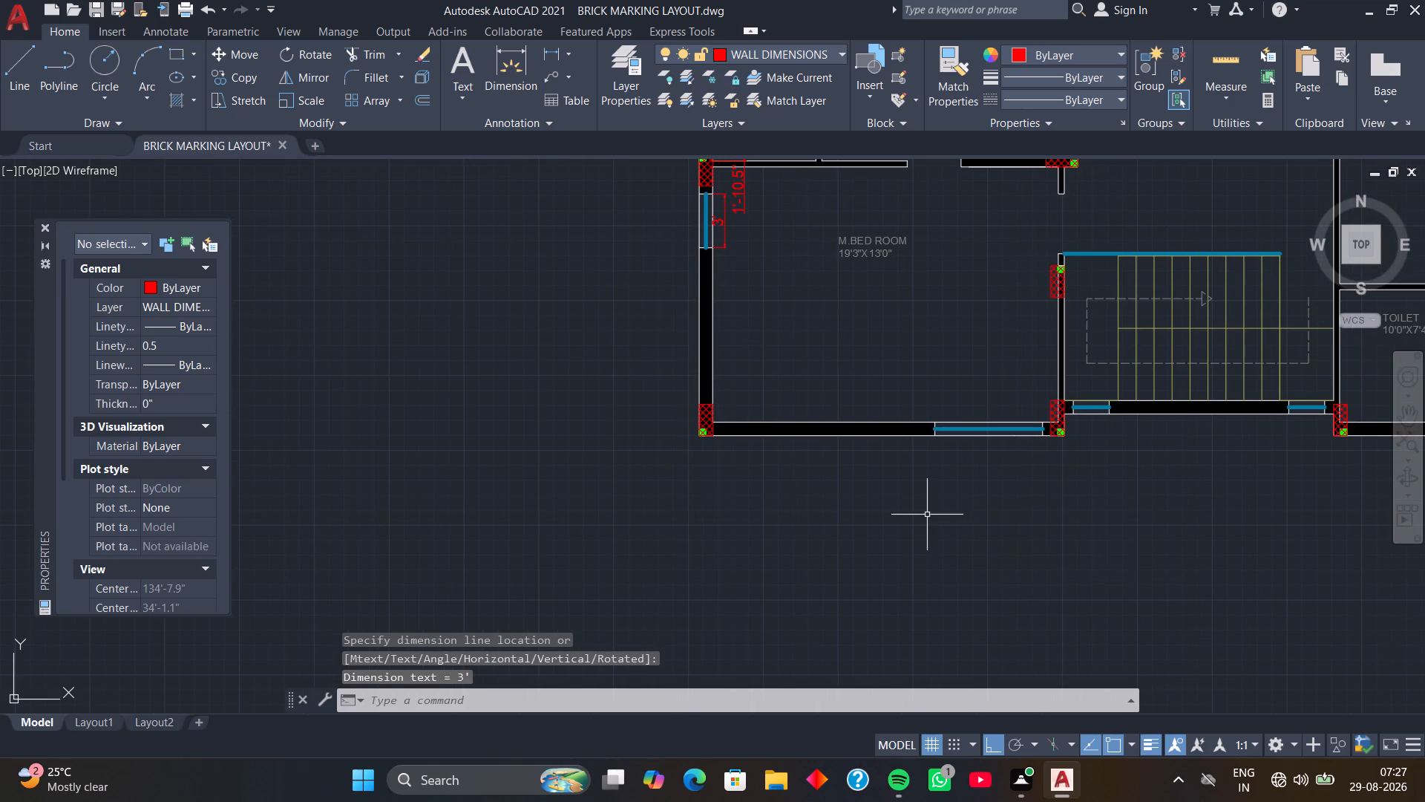
key("space")
scroll(946, 429, "up", 1)
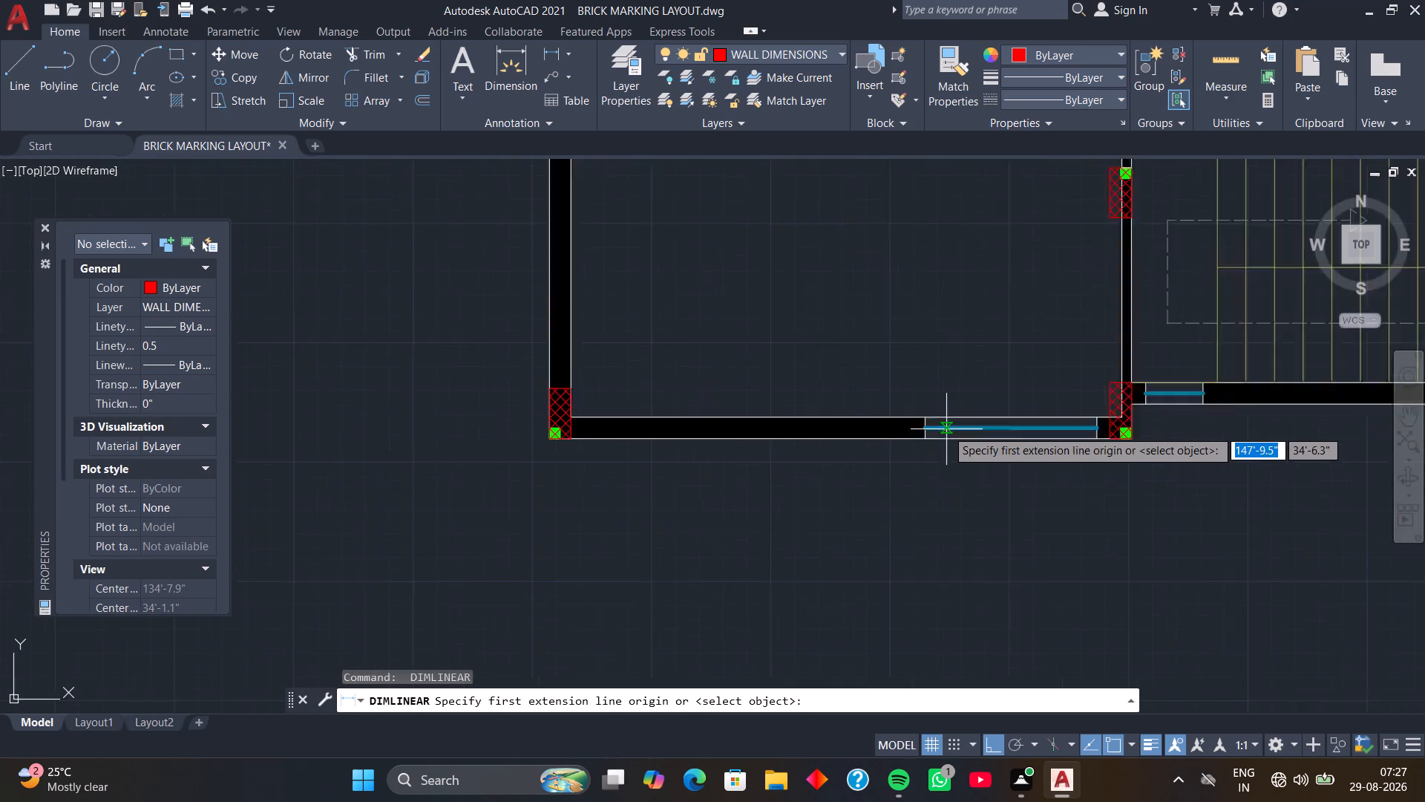
scroll(946, 429, "up", 1)
left_click(908, 410)
left_click(1184, 411)
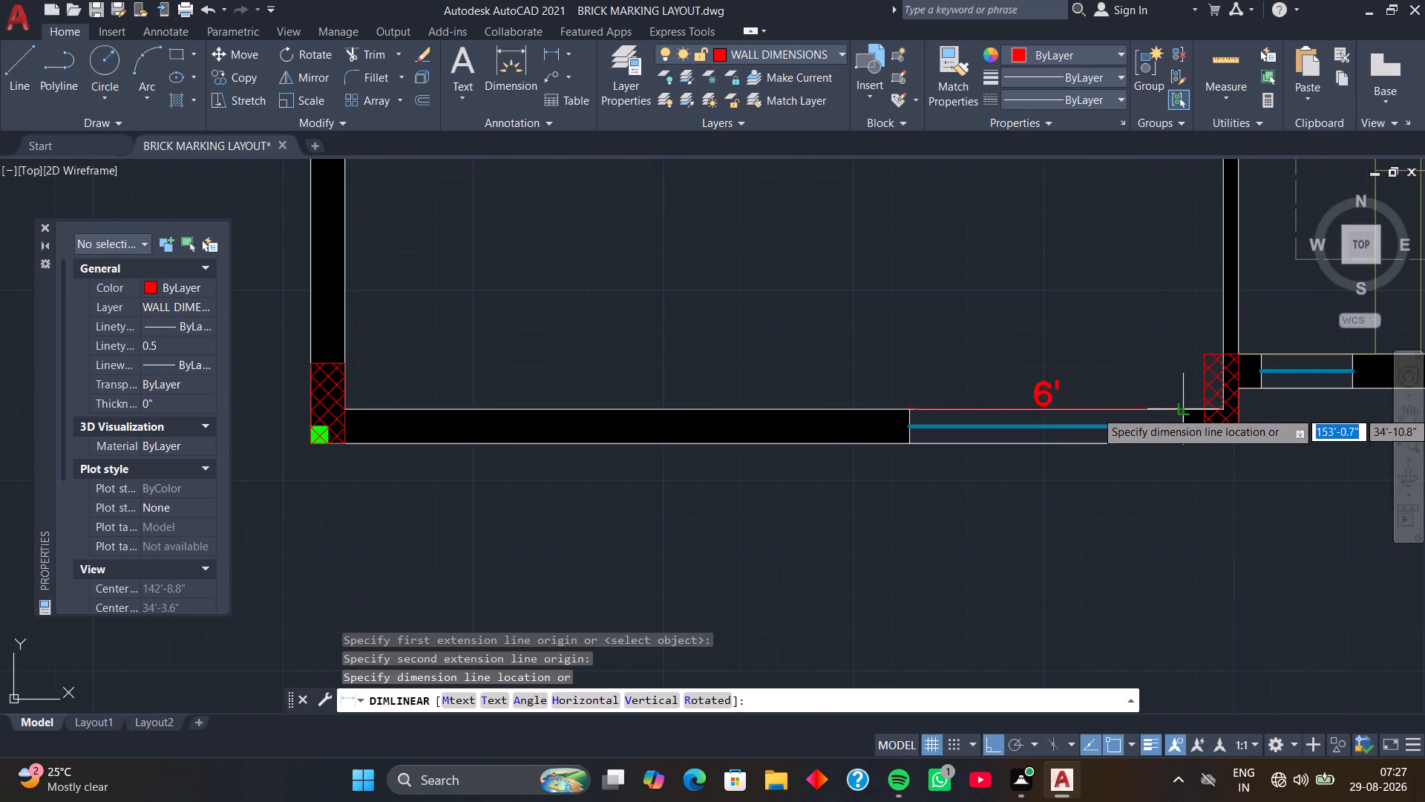
left_click(1183, 394)
Add a horizontal linear dimension for the staircase's bottom-wall window nearest M.Bed Room, placed on the inner side.
scroll(1176, 424, "down", 1)
middle_click_drag(1265, 440, 784, 508)
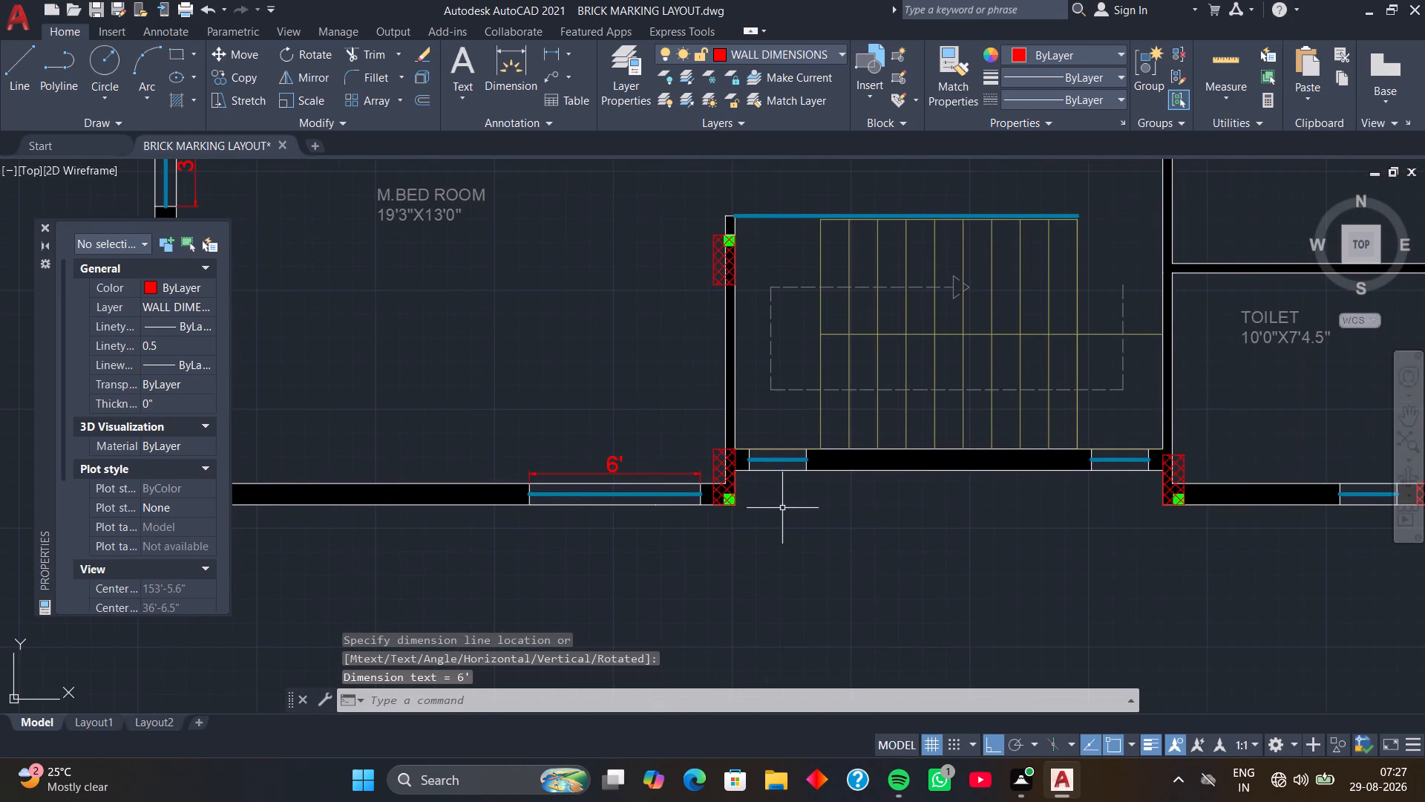
scroll(745, 494, "up", 1)
key("space")
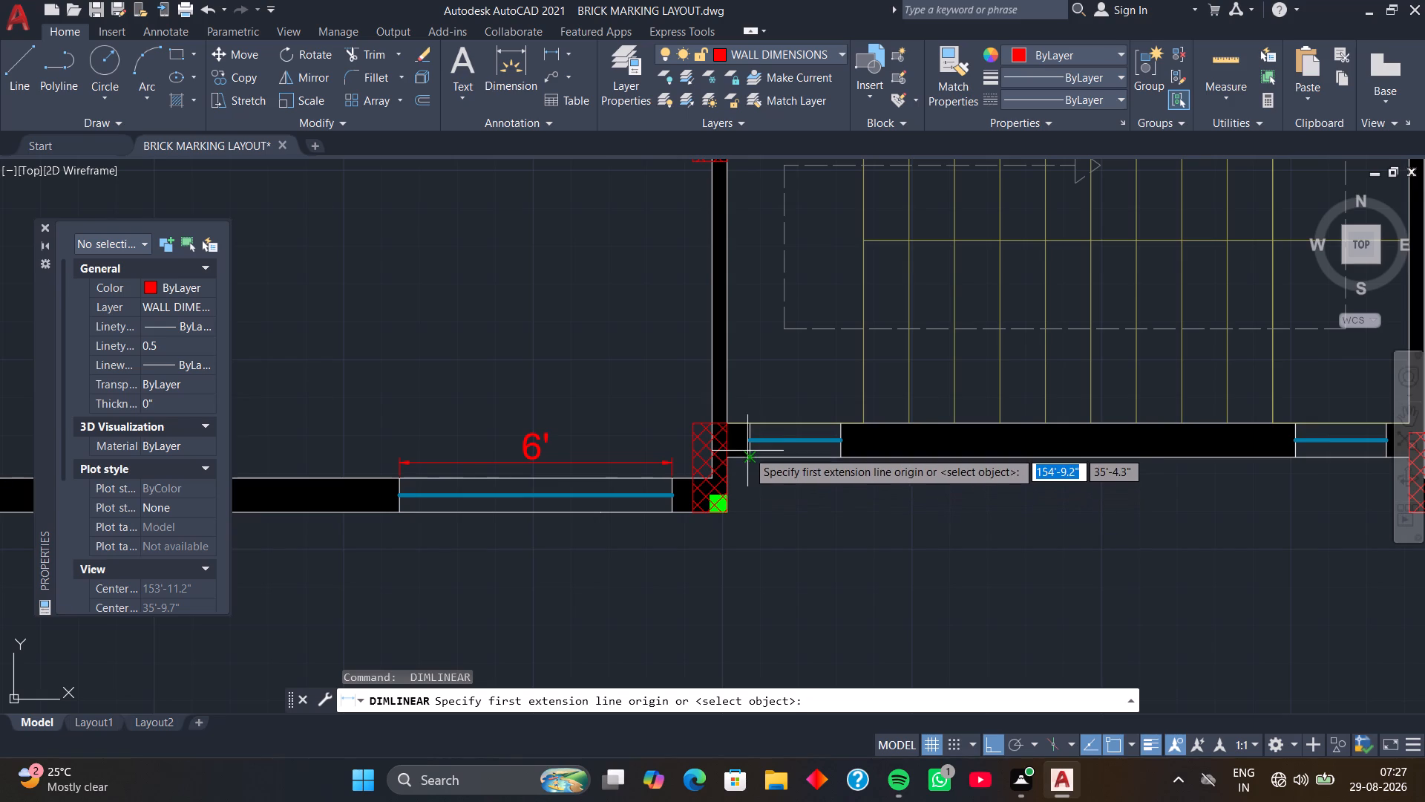
left_click(748, 423)
left_click(845, 424)
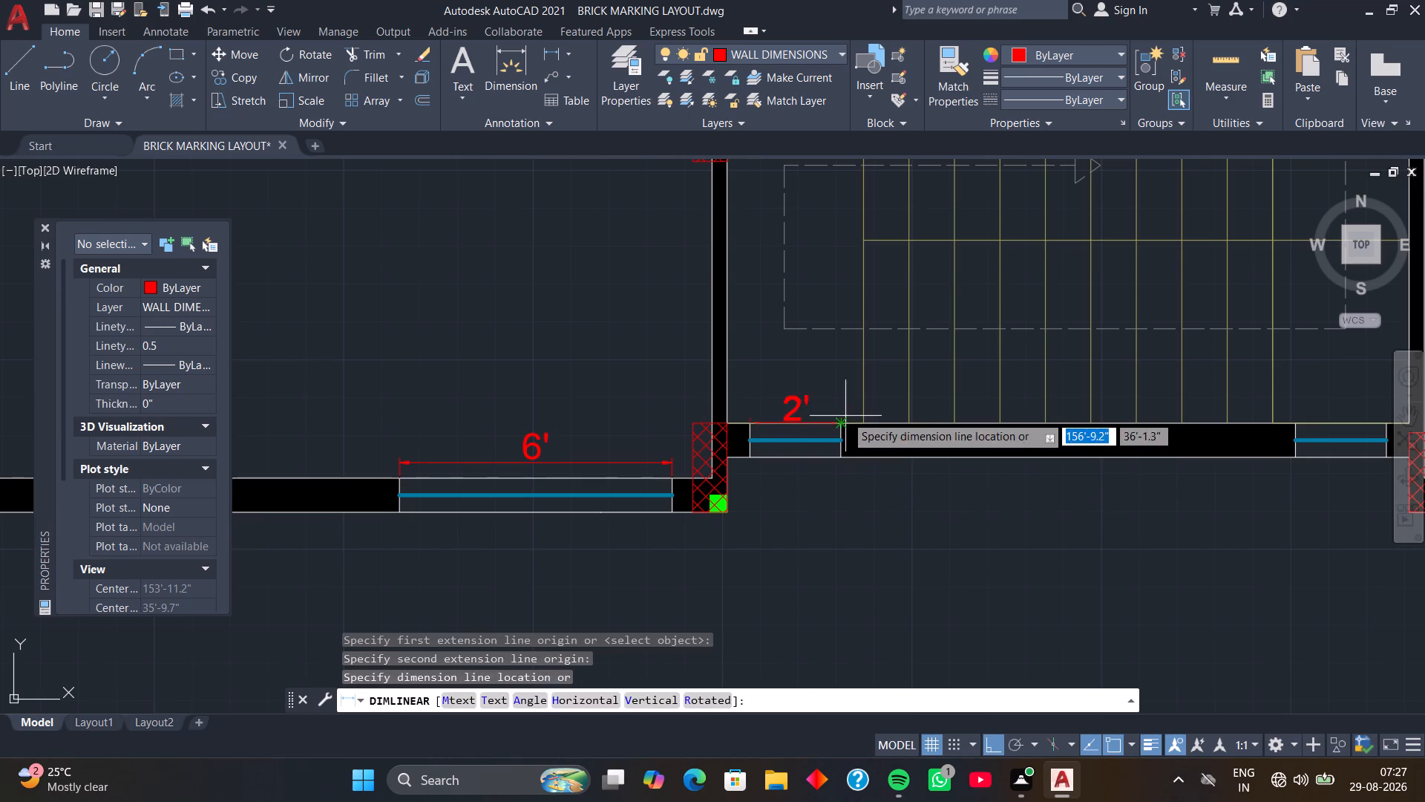
left_click(845, 415)
Add a horizontal linear dimension for the staircase's bottom-wall window nearest the 10'0"X7'4.5" toilet, placed on the inner side.
middle_click_drag(1000, 493, 702, 524)
key("space")
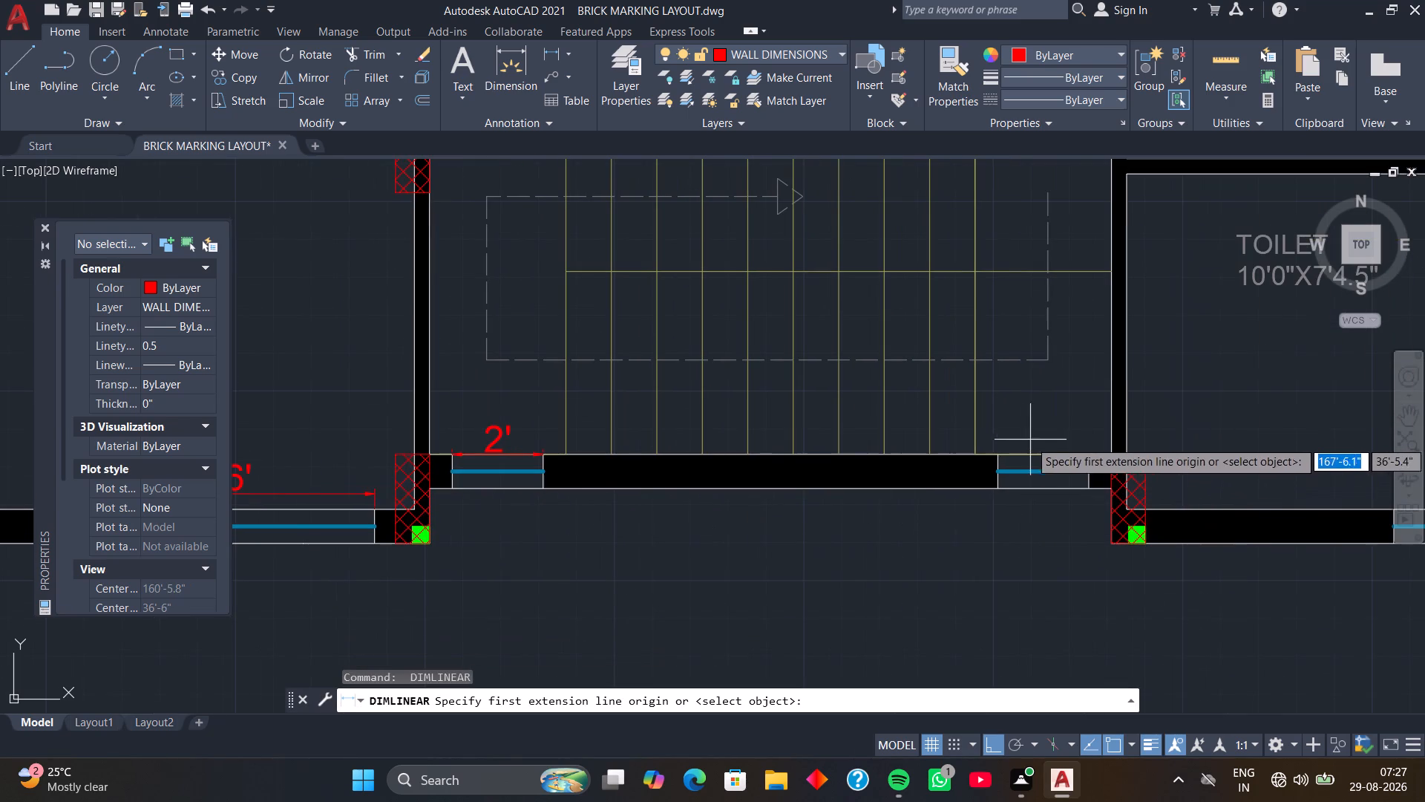
left_click(991, 455)
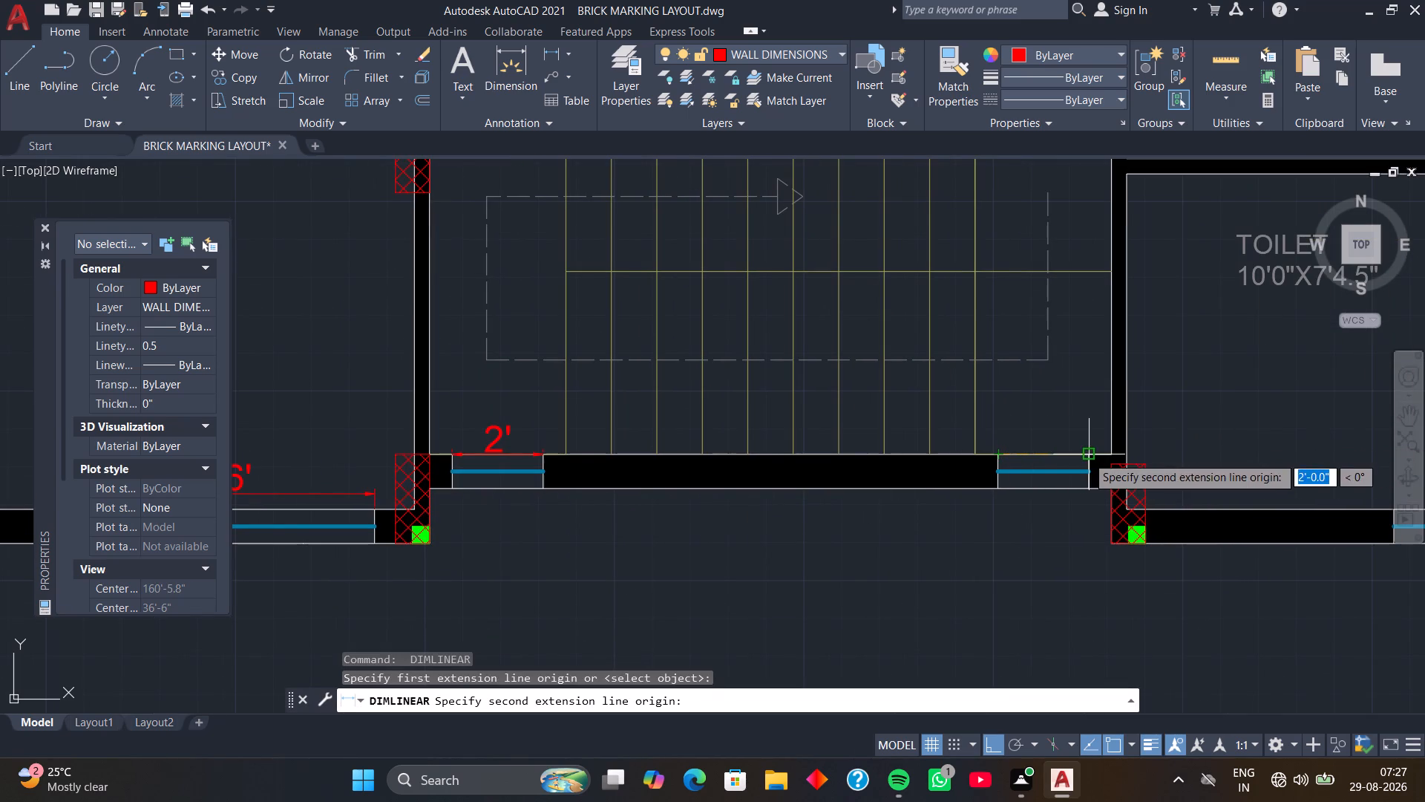
left_click(1087, 456)
left_click(1085, 438)
Add a horizontal linear dimension for the 10'0"X7'4.5" toilet's bottom-wall window, placed inside the toilet.
middle_click_drag(1111, 515, 631, 483)
middle_click_drag(926, 545, 803, 562)
key("space")
left_click(790, 492)
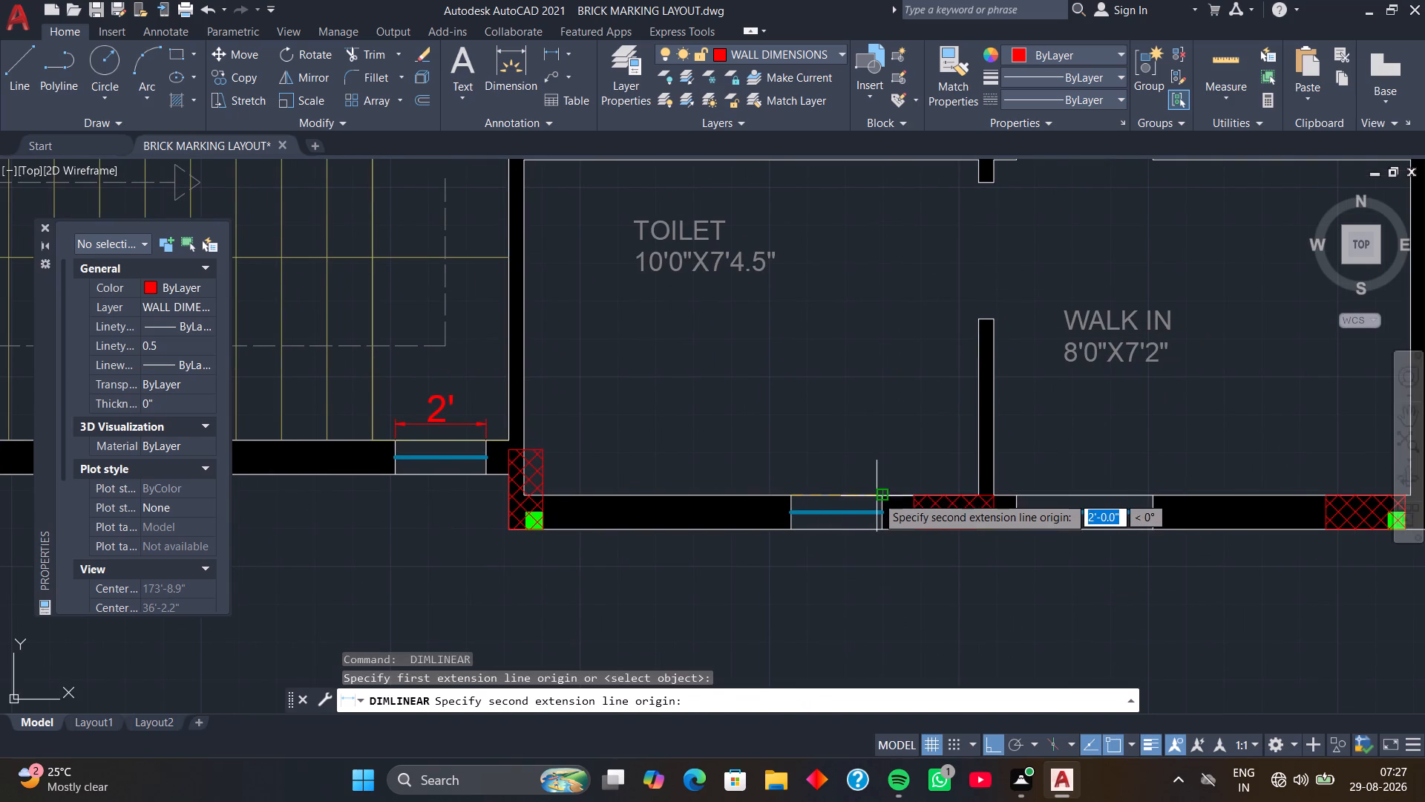
left_click(882, 493)
left_click(882, 485)
Add a horizontal linear dimension for the 8'0"X7'2" walk-in's bottom-wall window, placed inside the walk-in.
key("space")
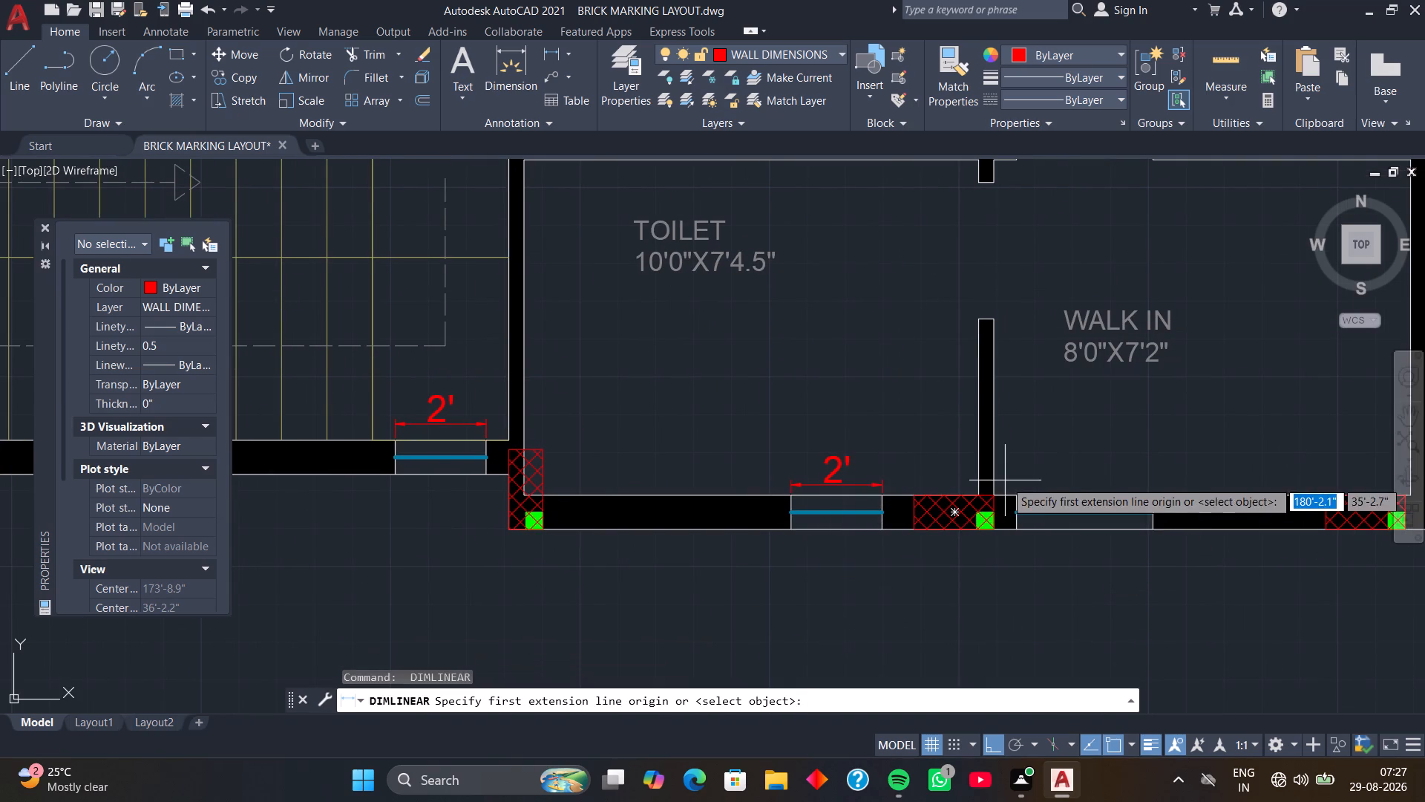
left_click(1015, 495)
left_click(1156, 492)
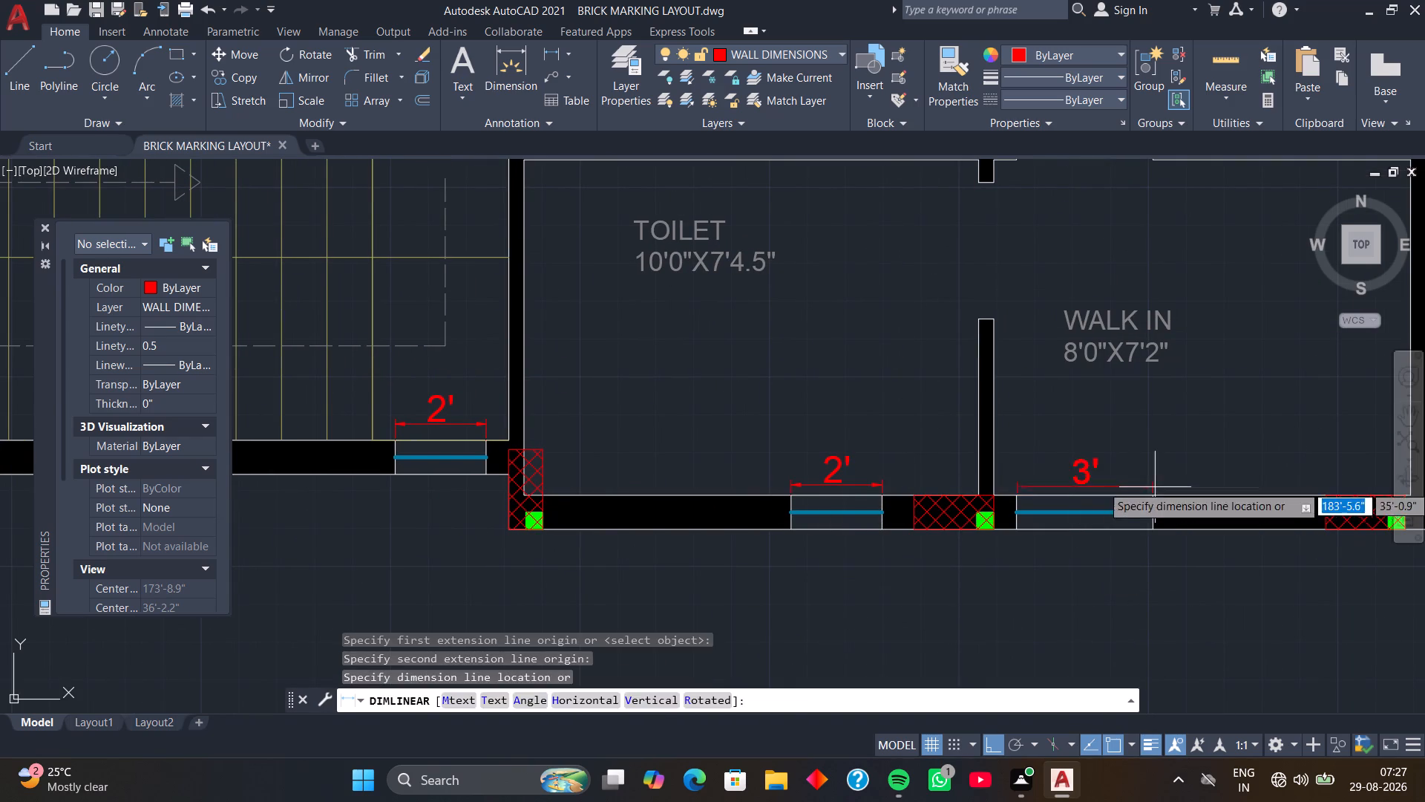
left_click(1152, 476)
Add a vertical linear dimension for the window between Bed Room 4 and its 4'0"X11'8" balcony, placed inside Bed Room 4.
scroll(1152, 477, "down", 2)
middle_click_drag(1152, 477, 1007, 661)
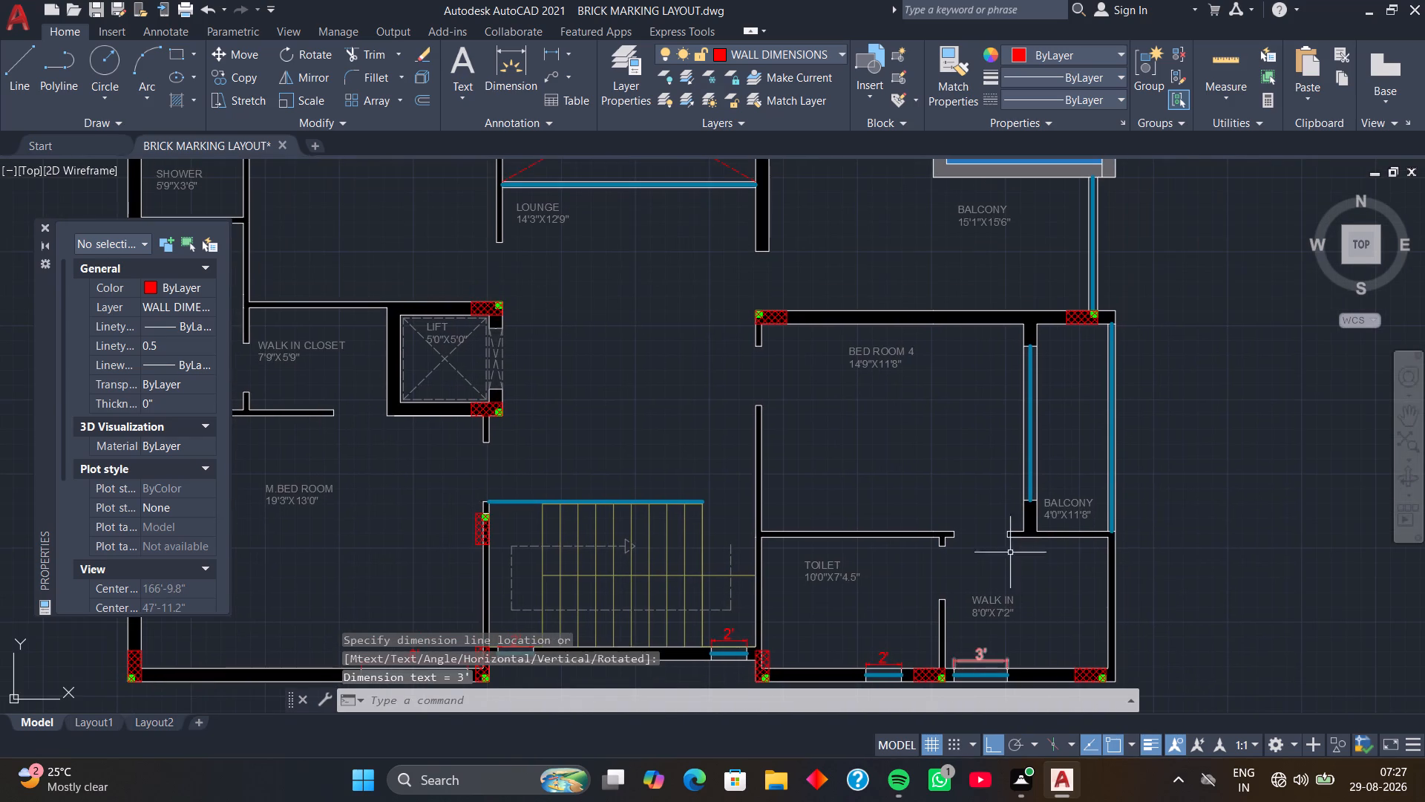
middle_click_drag(998, 493, 969, 537)
key("space")
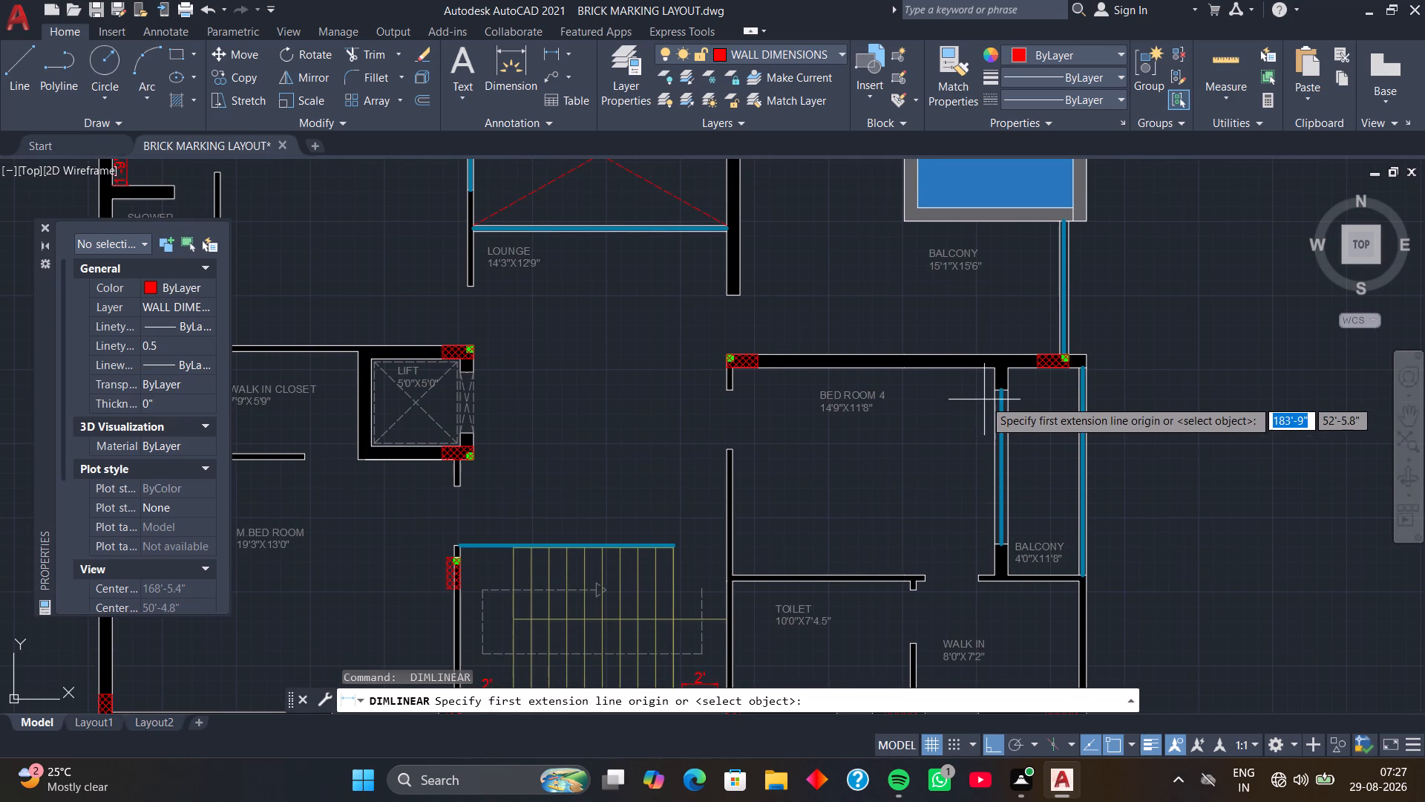
left_click(995, 389)
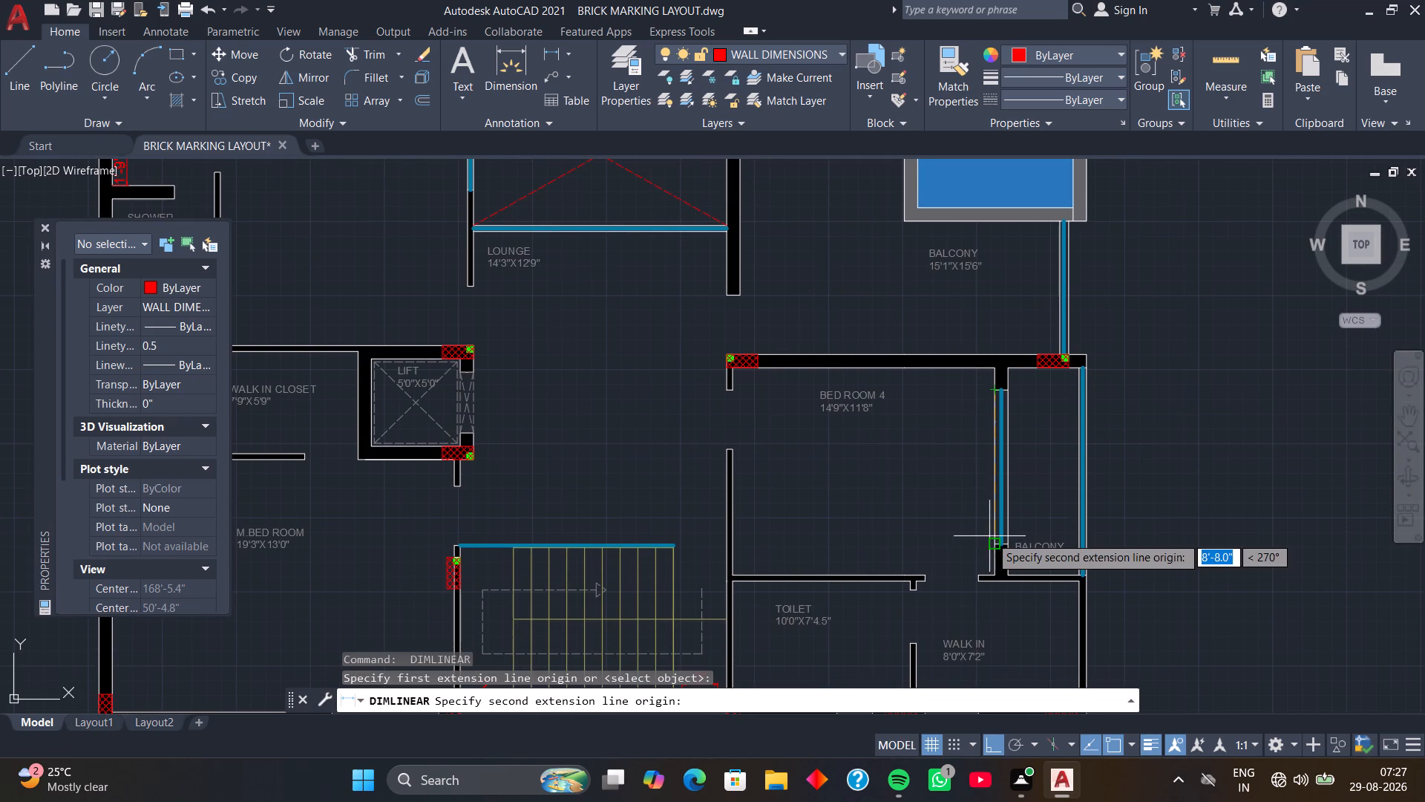
left_click(992, 540)
left_click(981, 536)
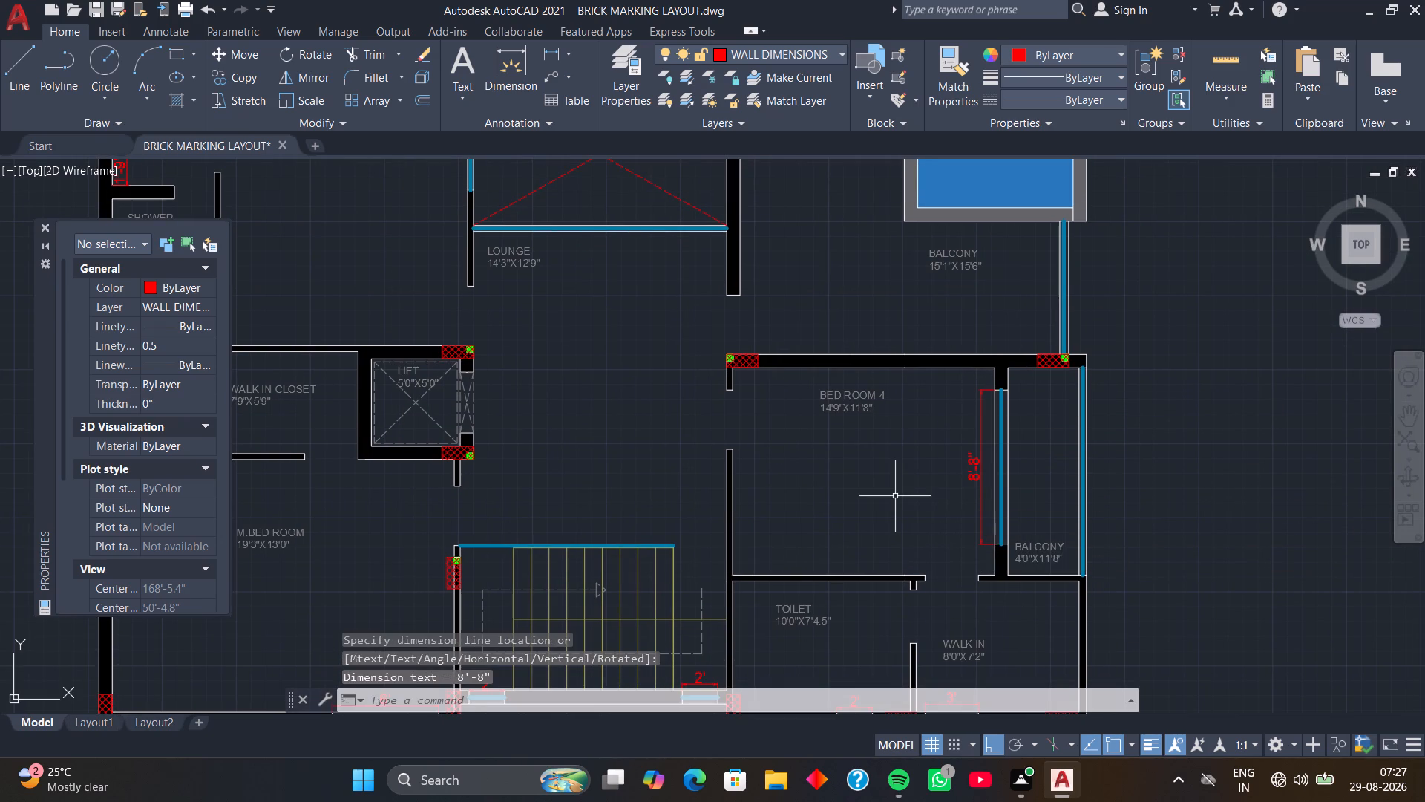
Add a vertical linear dimension for the window between Bed Room 3 and the cut out, placed on the cut-out side.
scroll(894, 495, "down", 2)
middle_click_drag(739, 472, 848, 533)
scroll(805, 429, "up", 3)
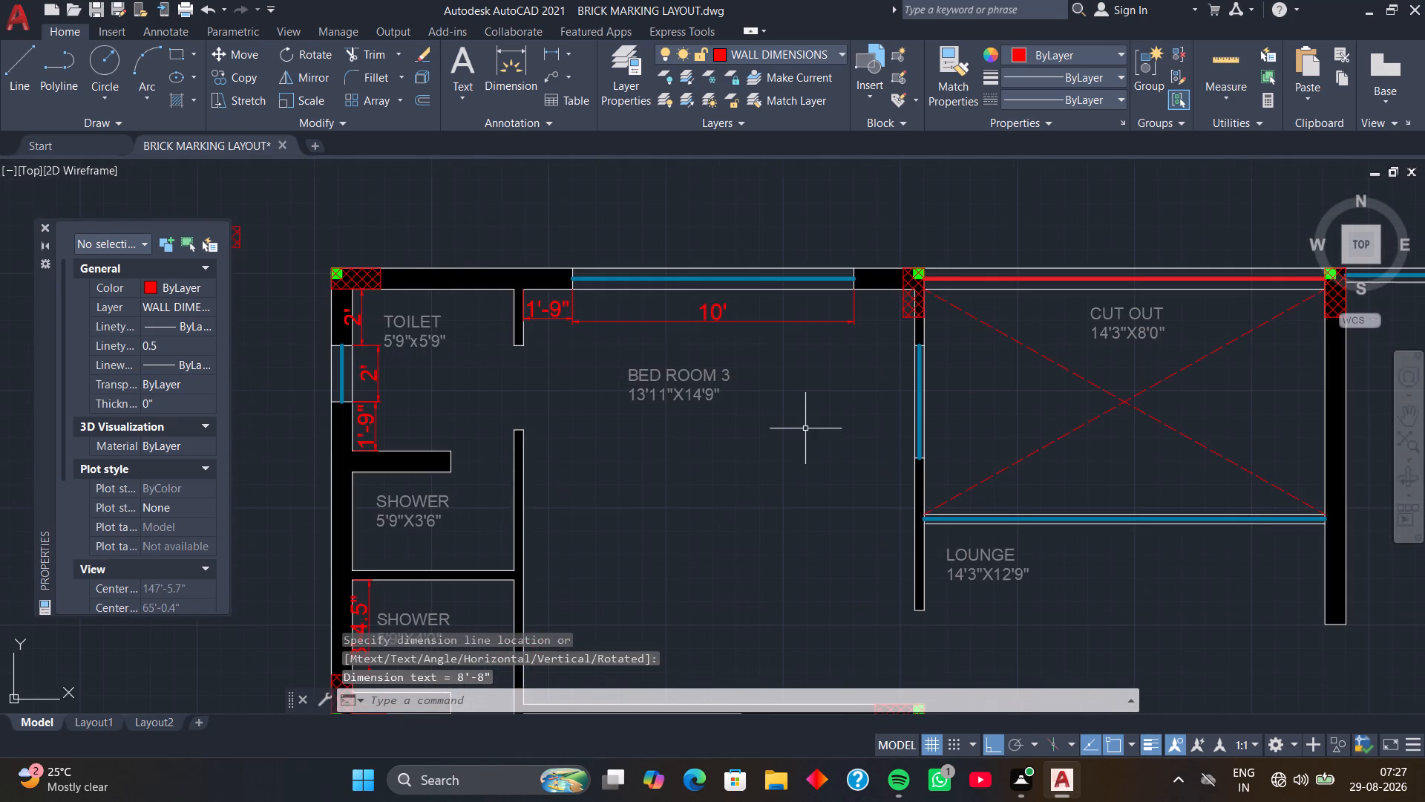
key("space")
scroll(934, 465, "up", 2)
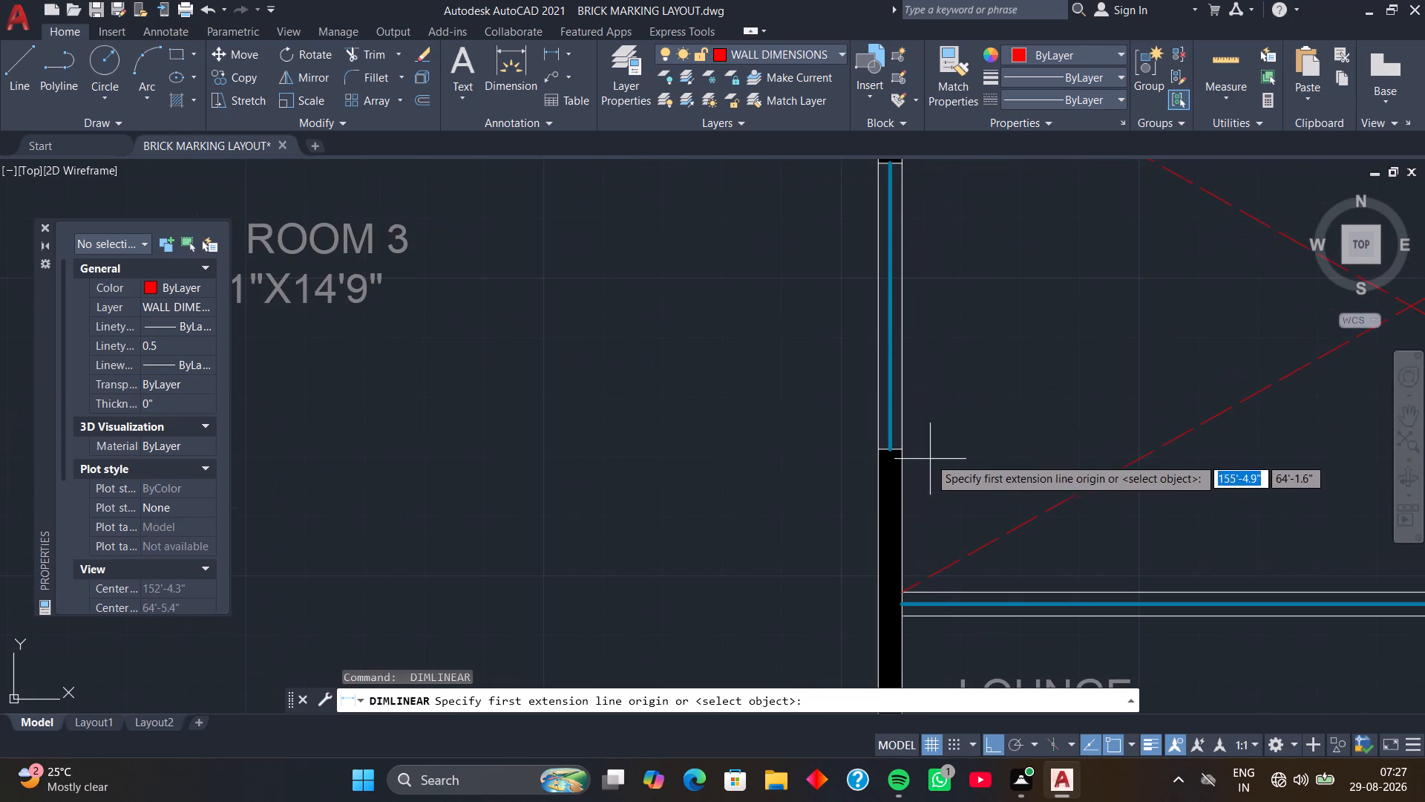
left_click(905, 449)
middle_click_drag(963, 287, 958, 406)
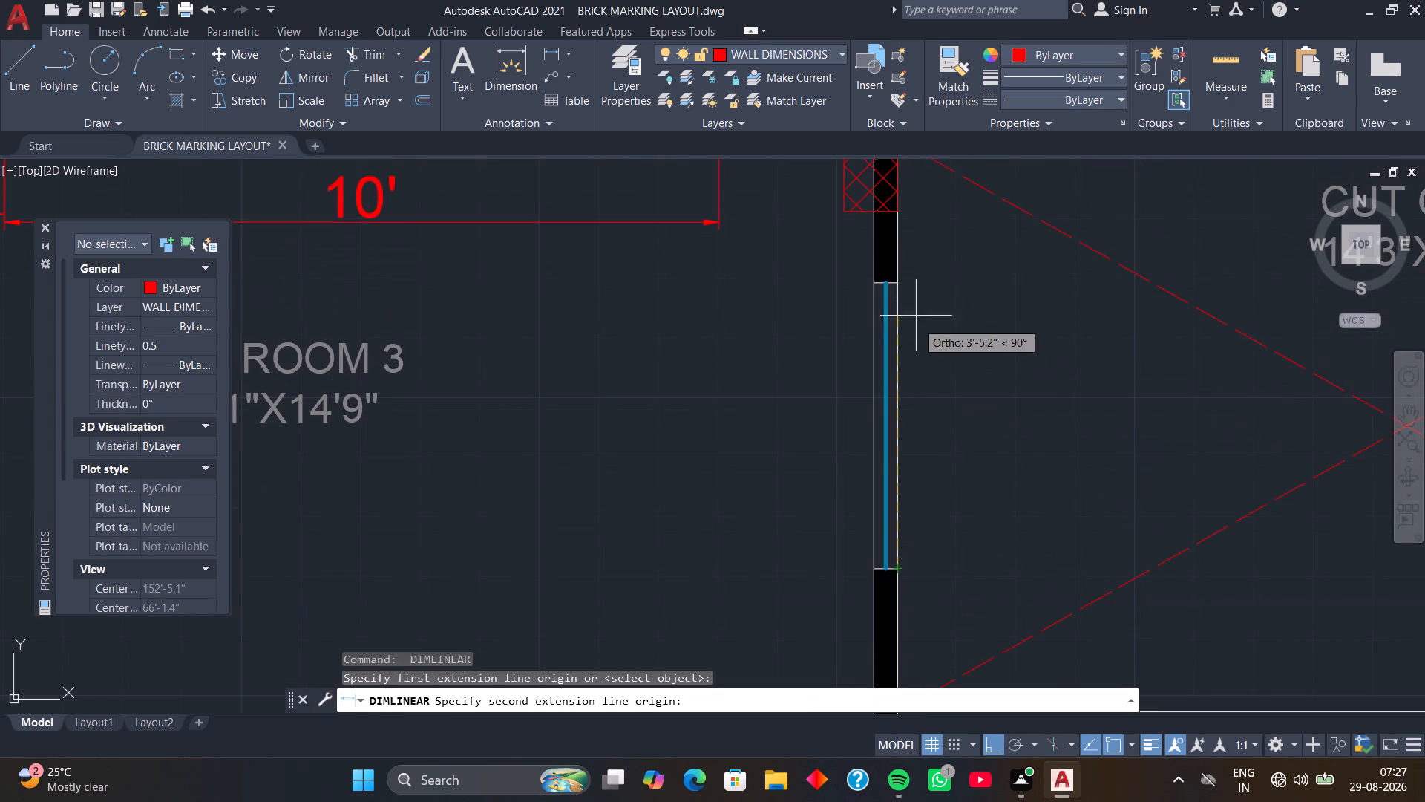
left_click(894, 284)
left_click(951, 294)
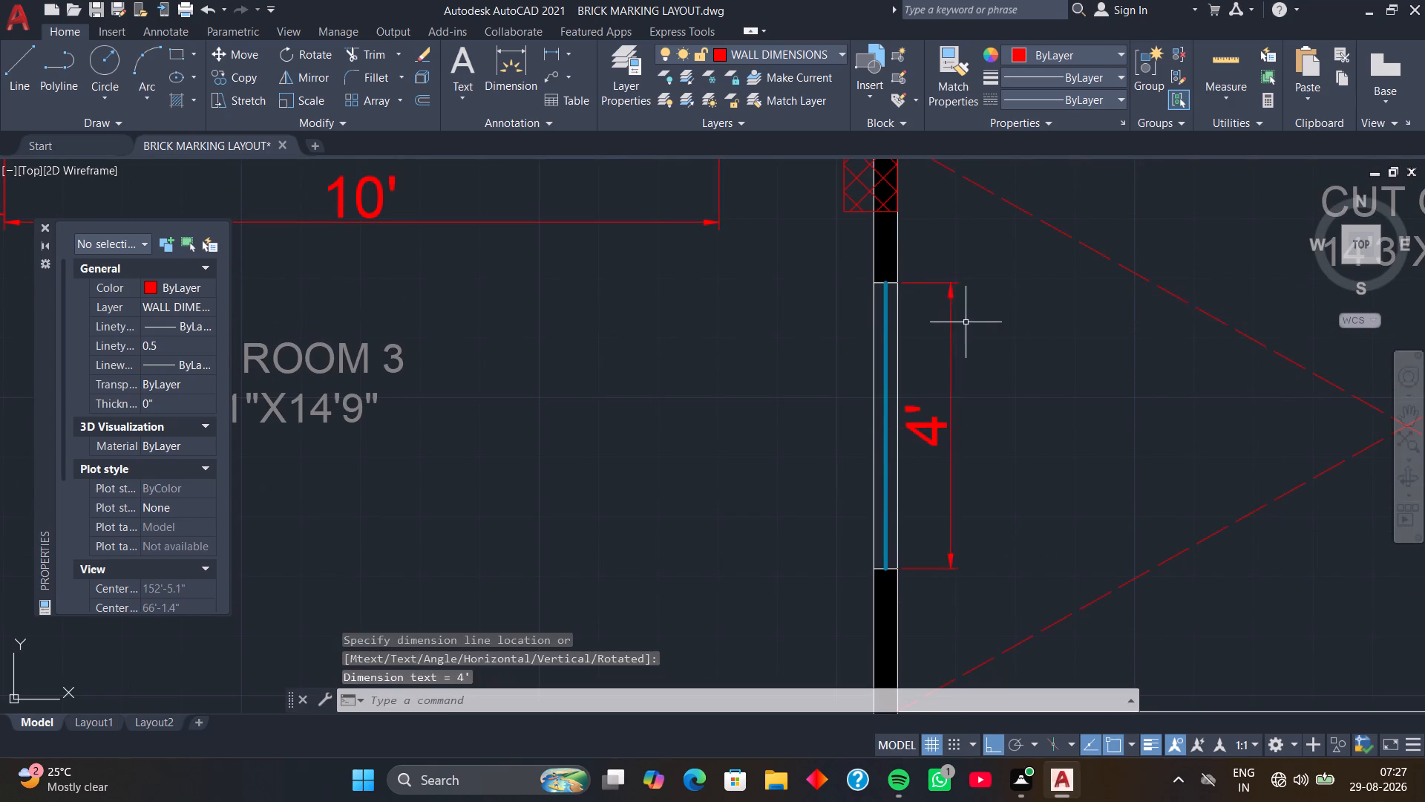
Review the dimensions on the Bed Room 3 floor plan against the plan below it.
scroll(966, 325, "down", 3)
middle_click_drag(997, 418, 1016, 300)
scroll(1022, 373, "down", 2)
middle_click_drag(1040, 422, 1025, 389)
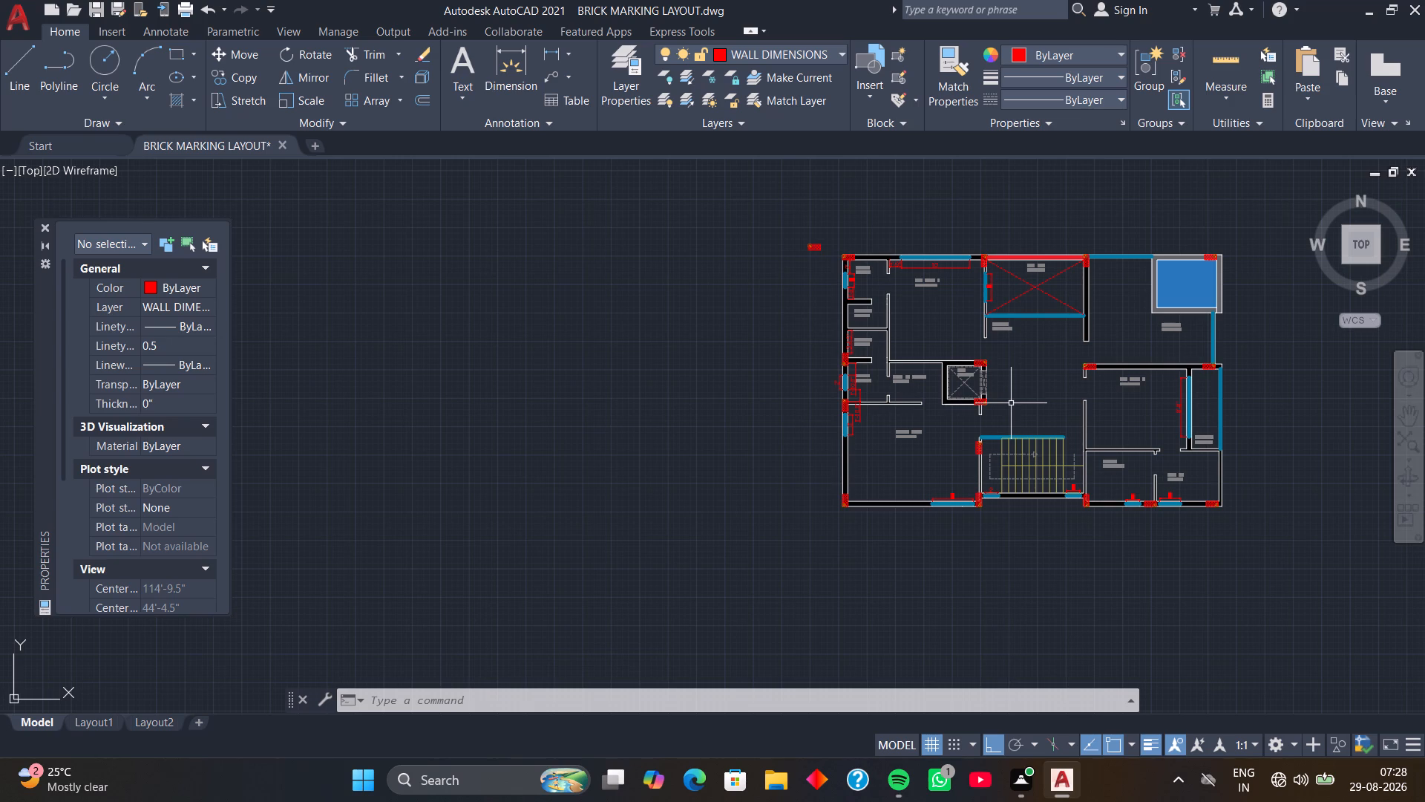
scroll(1011, 403, "down", 2)
middle_click_drag(1011, 517, 1015, 496)
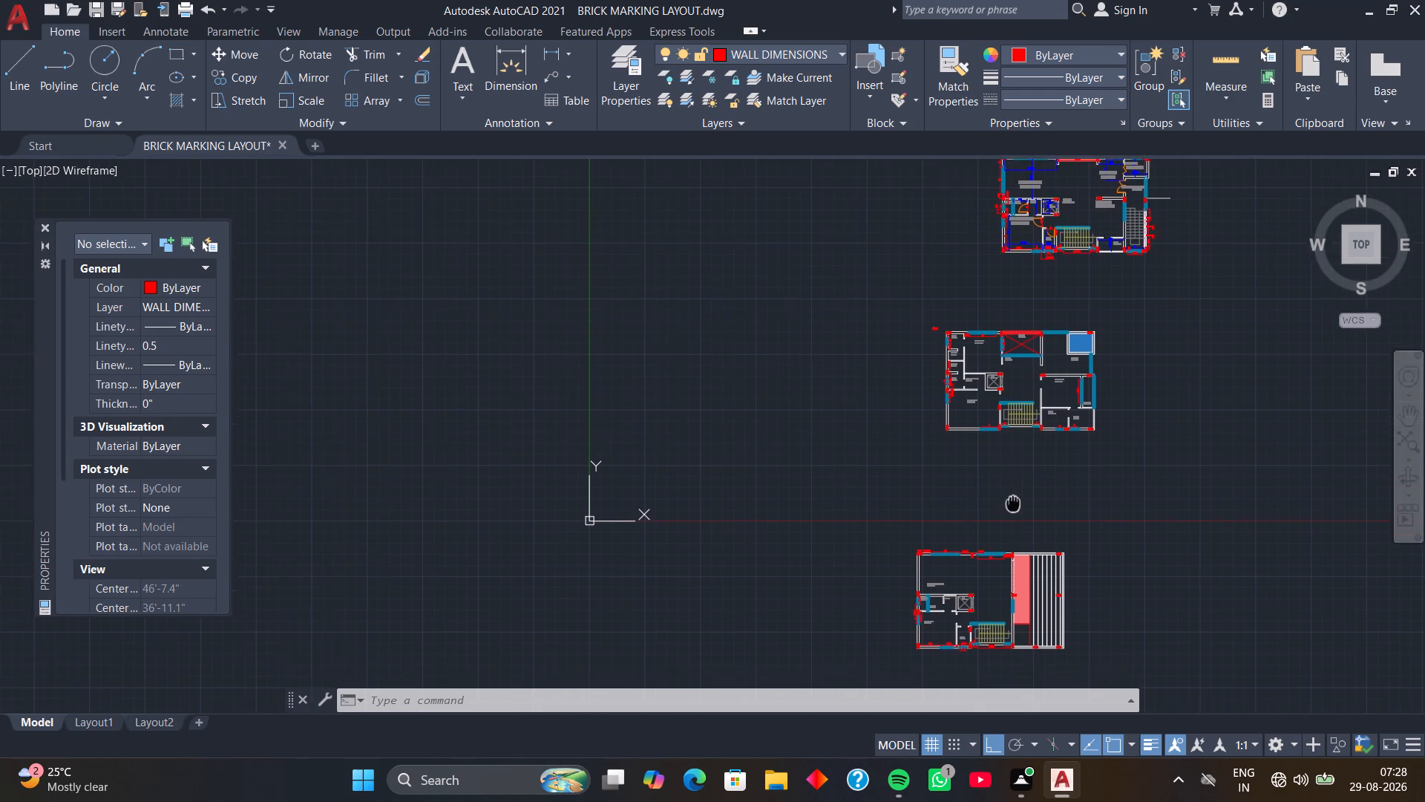
middle_click_drag(1015, 496, 1019, 402)
scroll(1015, 498, "up", 2)
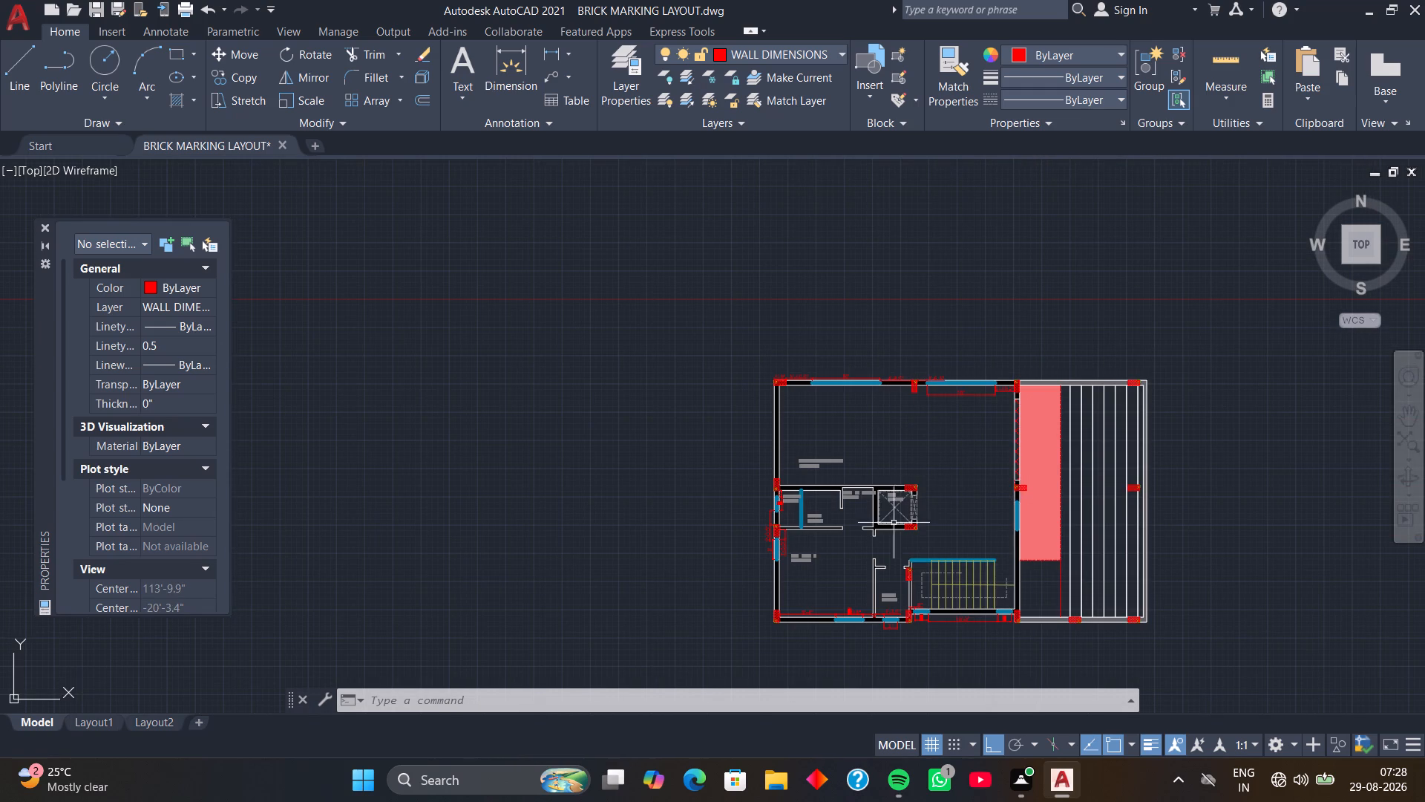
middle_click_drag(886, 509, 870, 552)
scroll(926, 511, "down", 1)
middle_click_drag(926, 506, 928, 535)
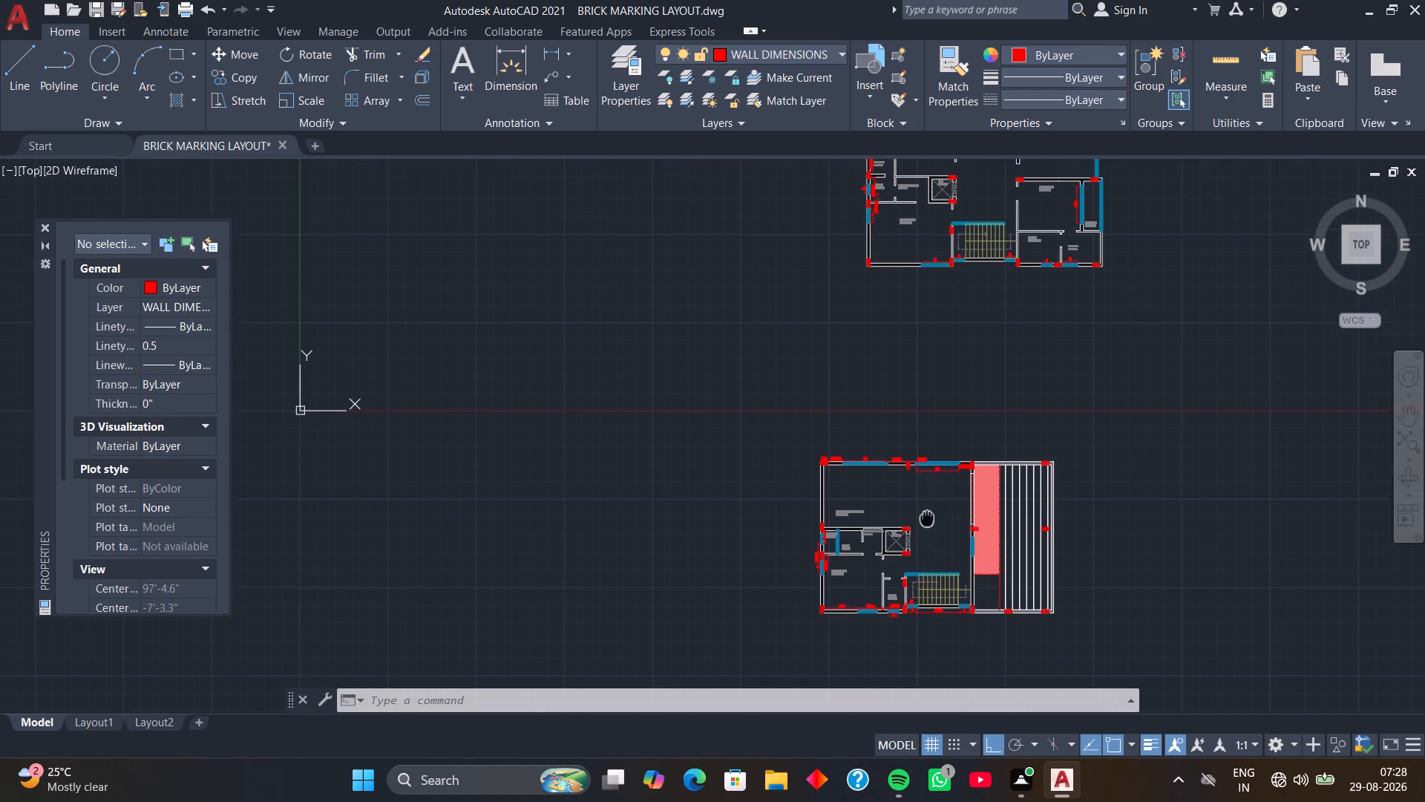
middle_click_drag(928, 535, 928, 590)
scroll(928, 470, "down", 1)
middle_click_drag(926, 445, 936, 530)
Erase the stray objects outside the upper-left corner of the Bed Room 3 floor plan.
scroll(896, 405, "up", 3)
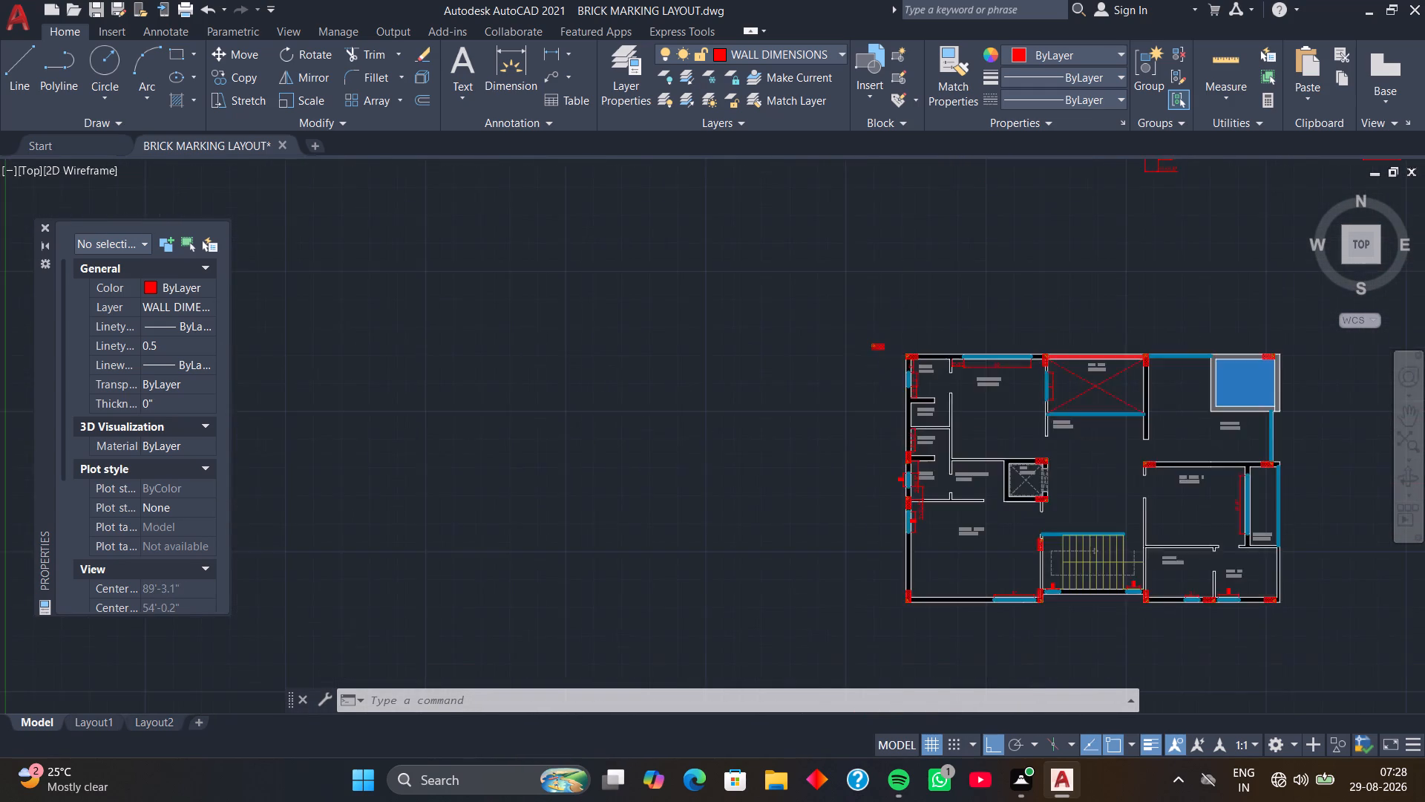
left_click(906, 301)
left_click(813, 350)
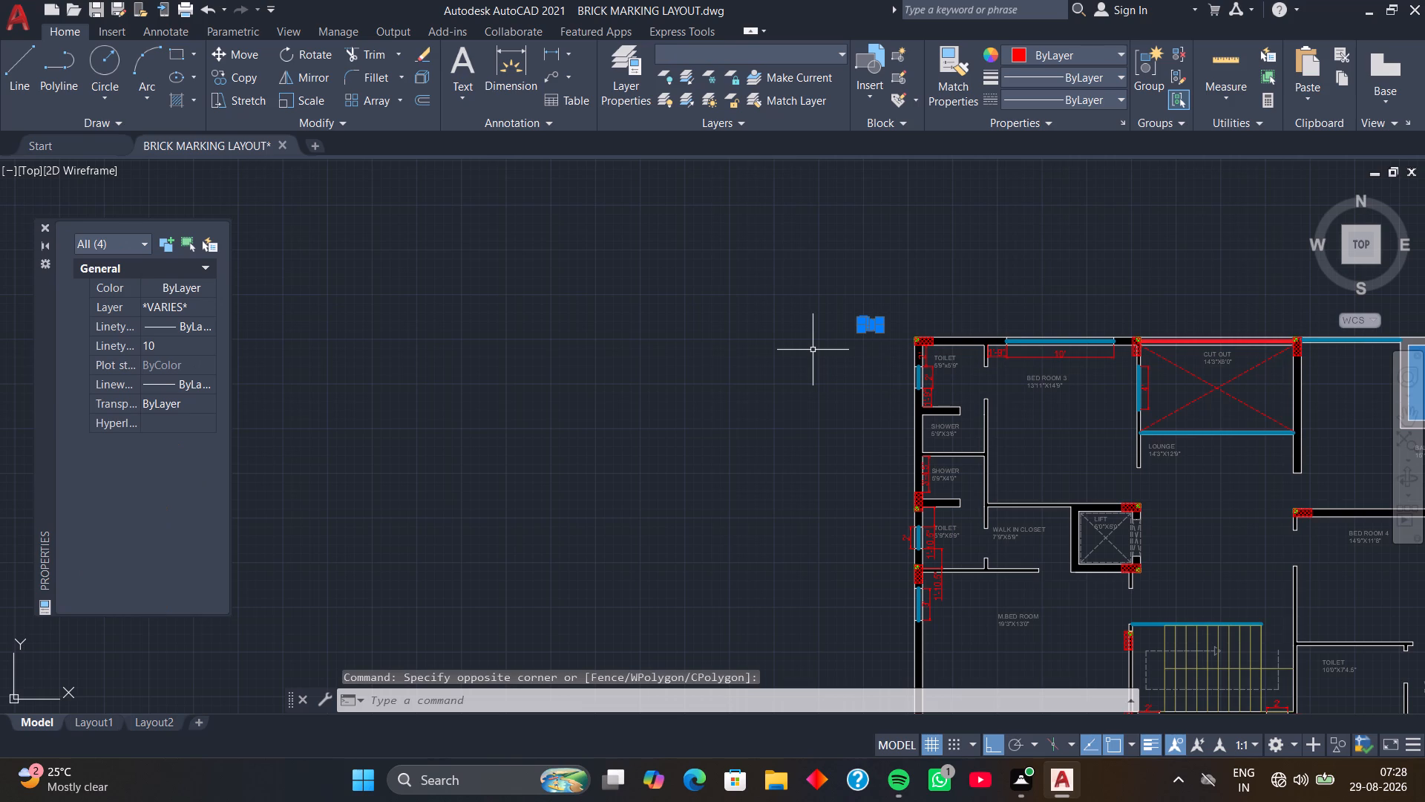
key("Delete")
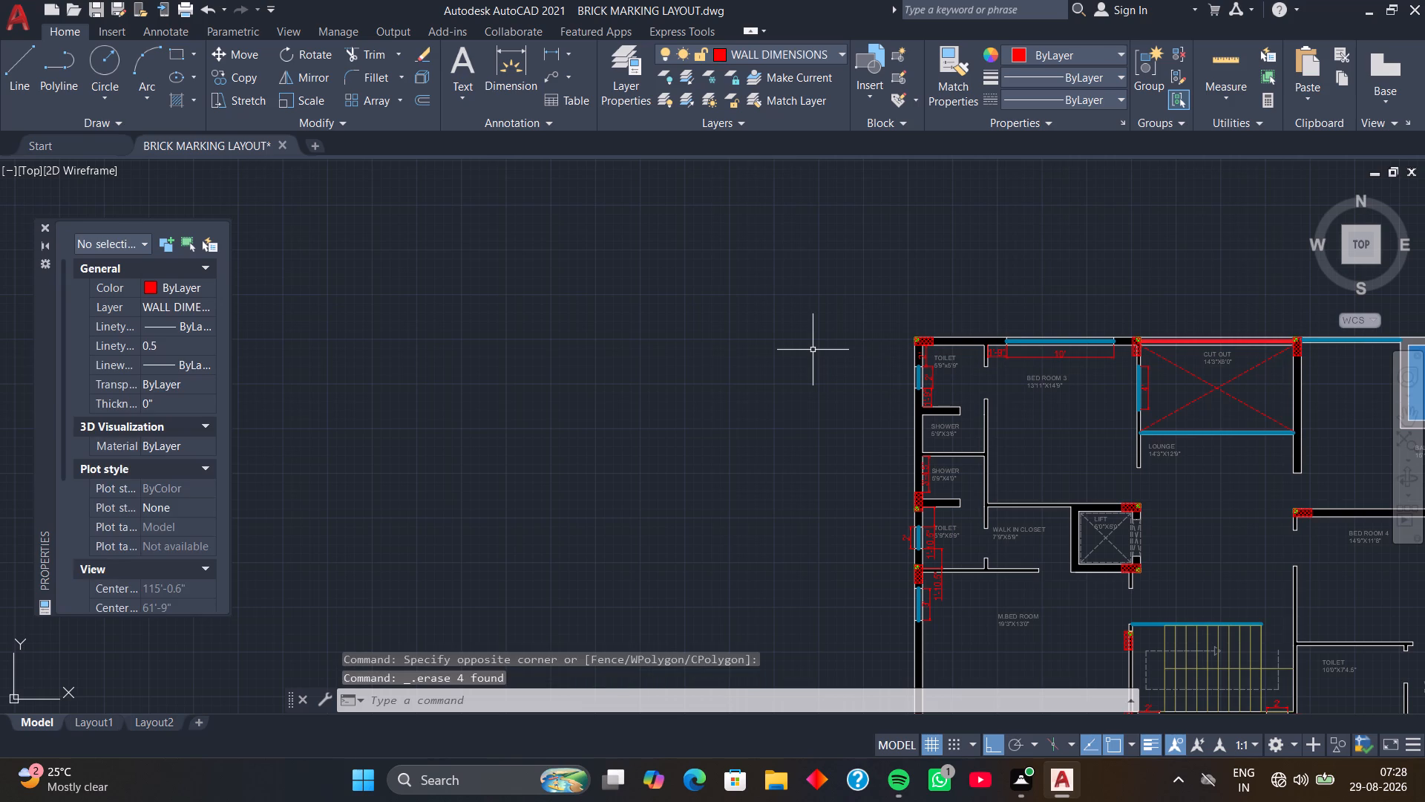
Examine the wall, door and window dimensions on the Servant Room floor plan, from its top wall down to the wash area.
scroll(813, 350, "down", 2)
scroll(861, 278, "down", 2)
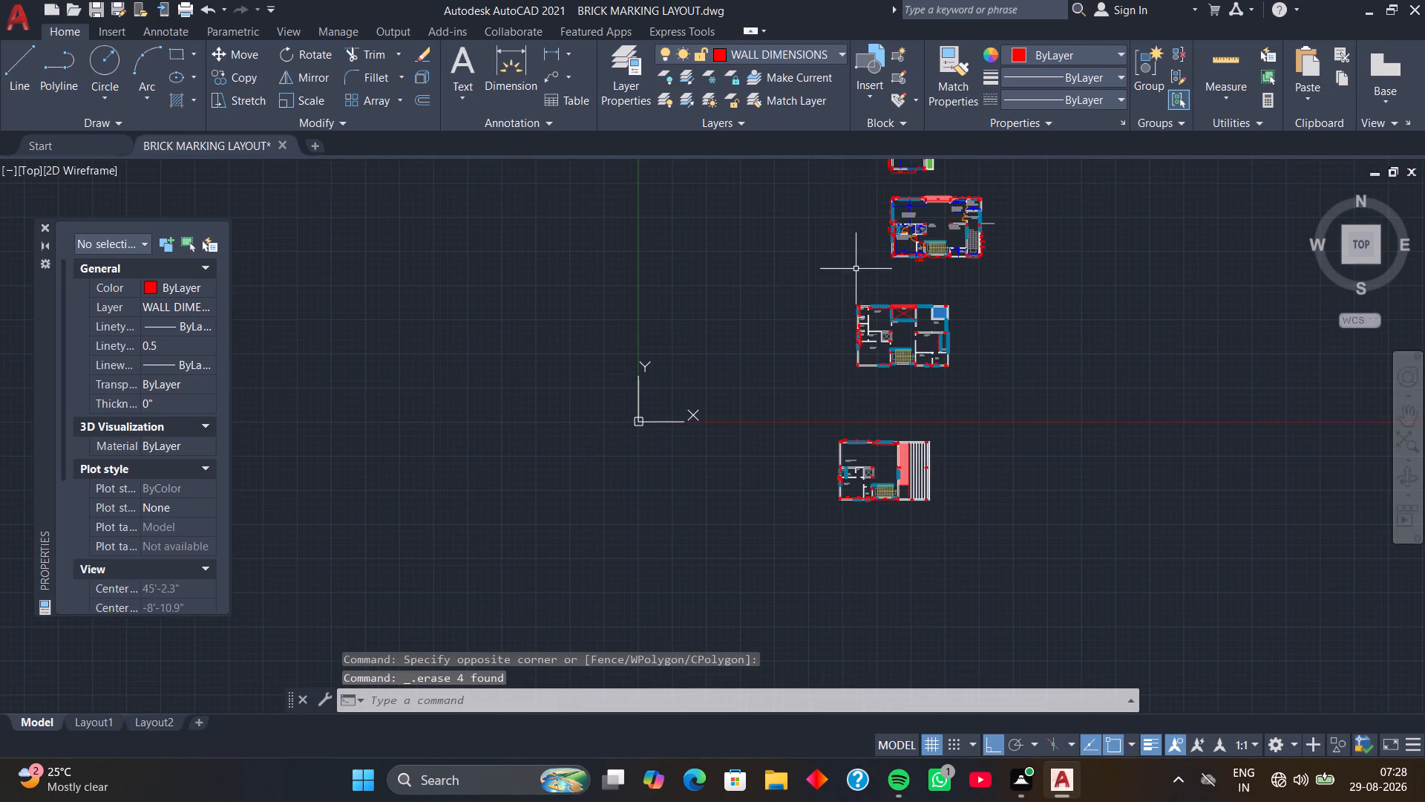
middle_click_drag(850, 252, 662, 451)
scroll(703, 307, "up", 5)
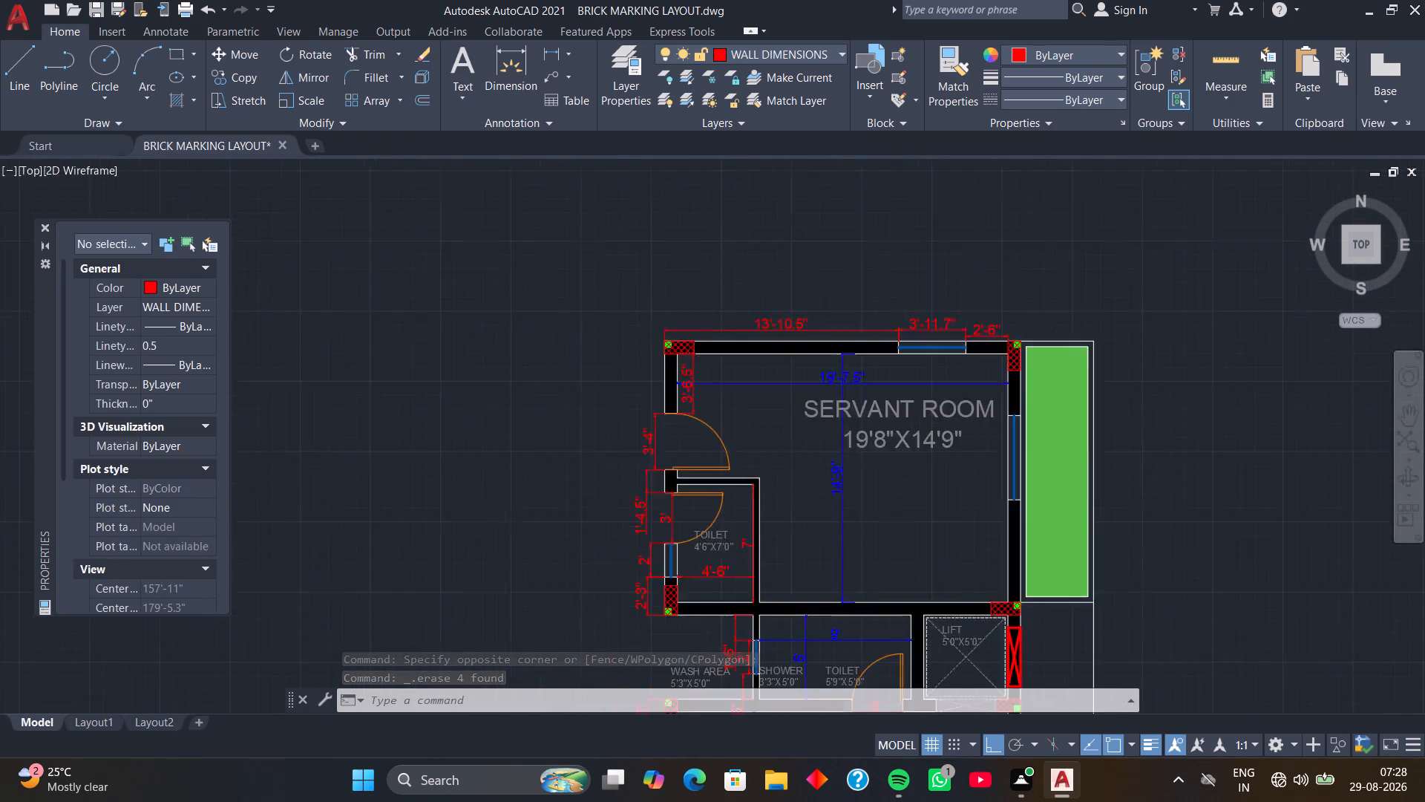
scroll(703, 301, "up", 1)
middle_click_drag(697, 320, 711, 221)
scroll(712, 219, "up", 1)
scroll(721, 337, "down", 1)
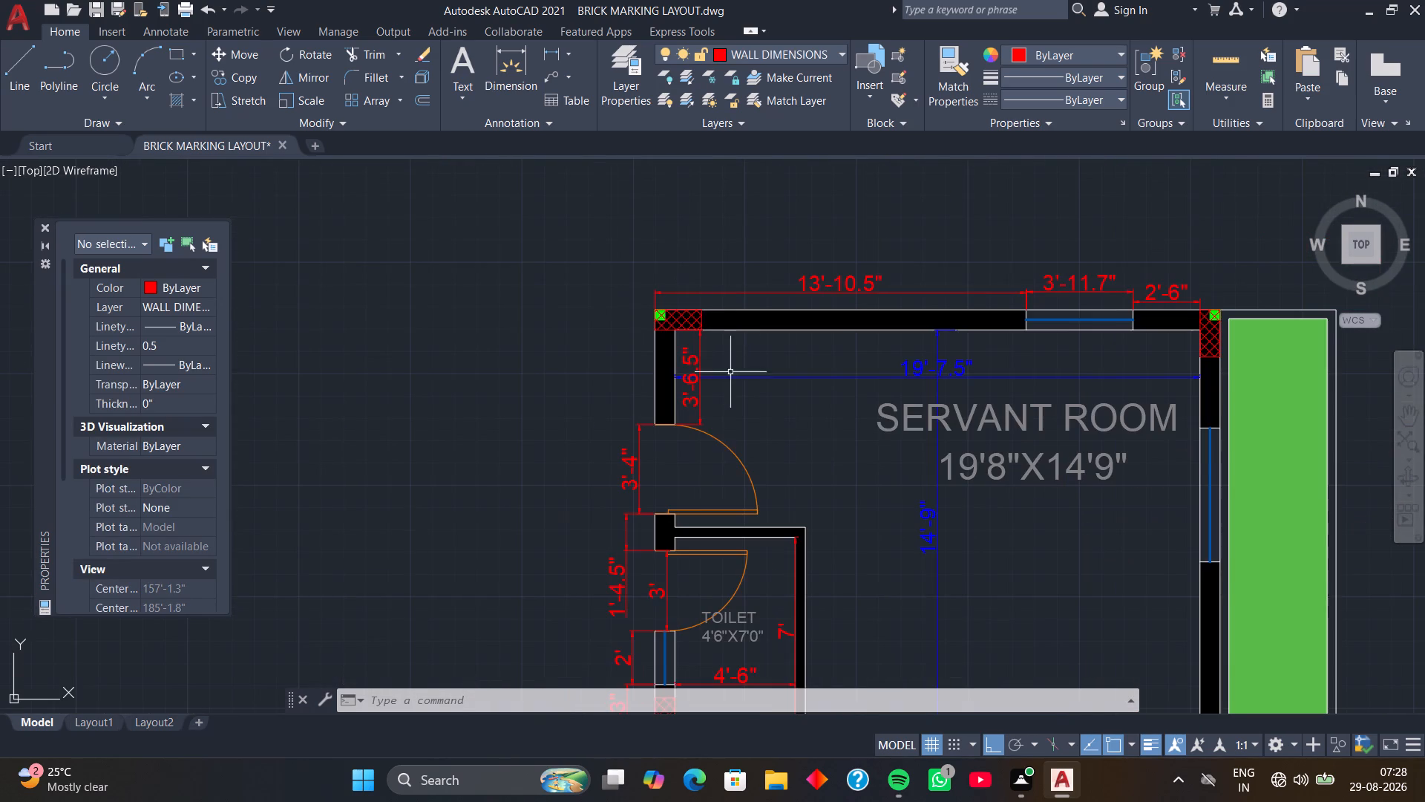
middle_click_drag(730, 373, 731, 255)
middle_click_drag(744, 343, 781, 222)
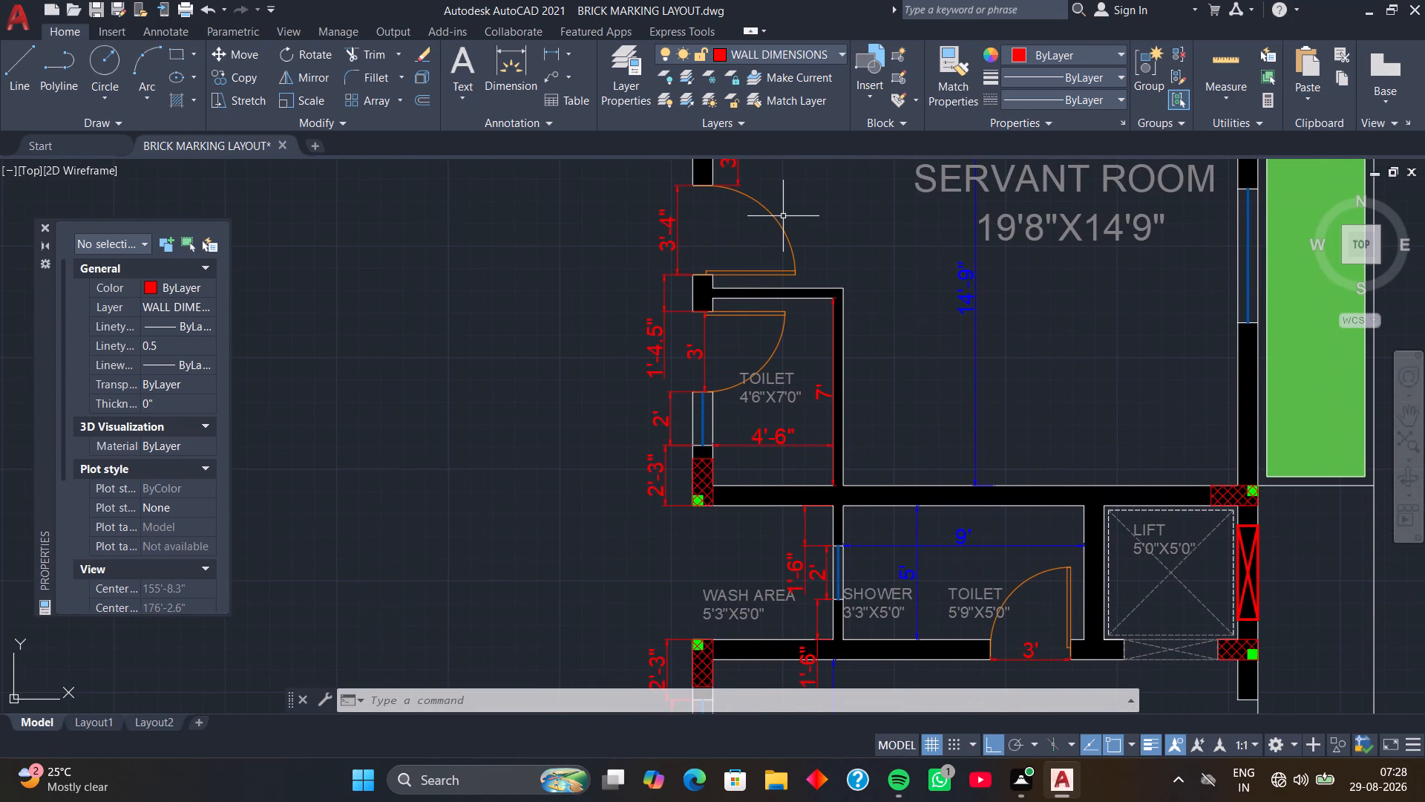
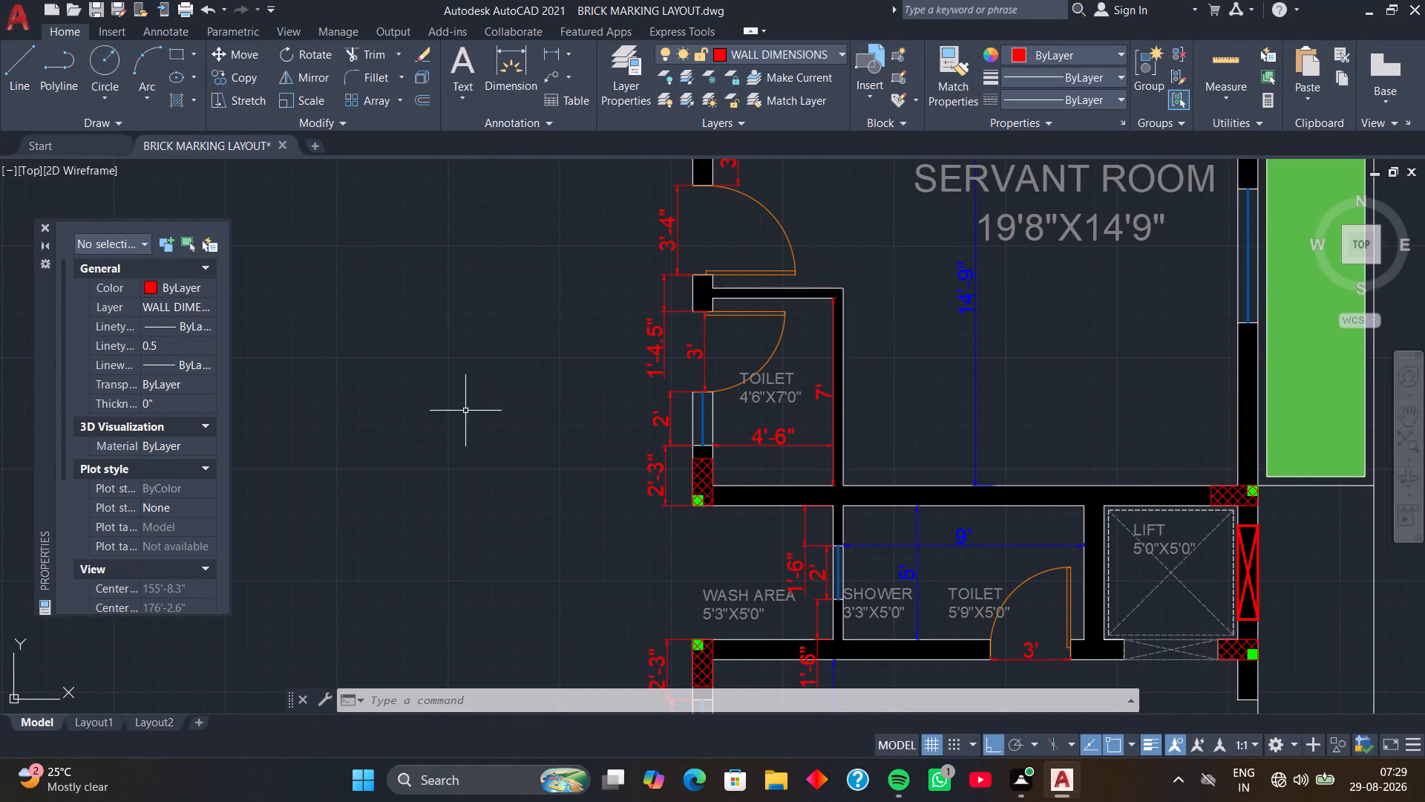
Add single-line text W2 in the empty area beside the Servant Room plan's toilet, 8" high with 0 rotation.
type("DT")
key("space")
left_click(399, 386)
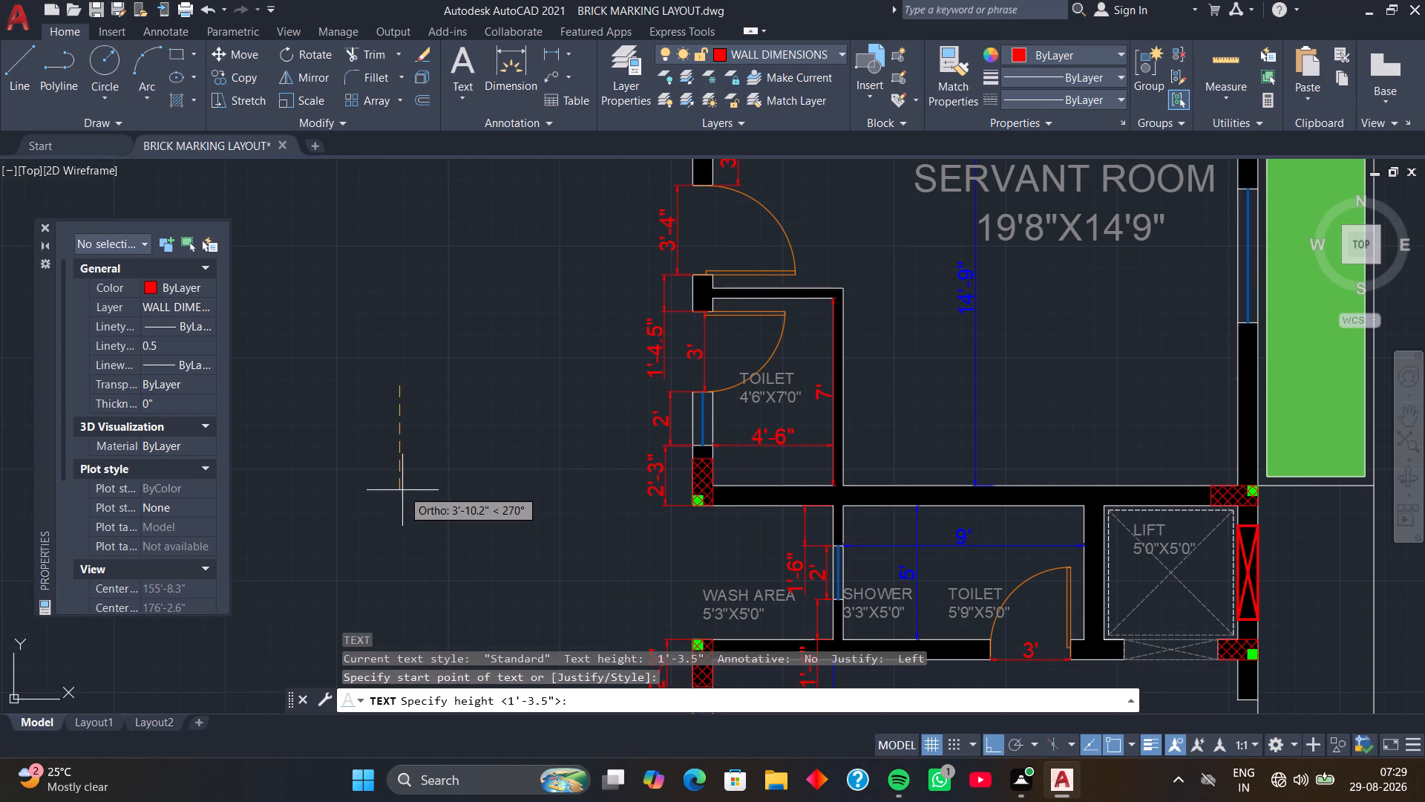
key("8")
key("Return")
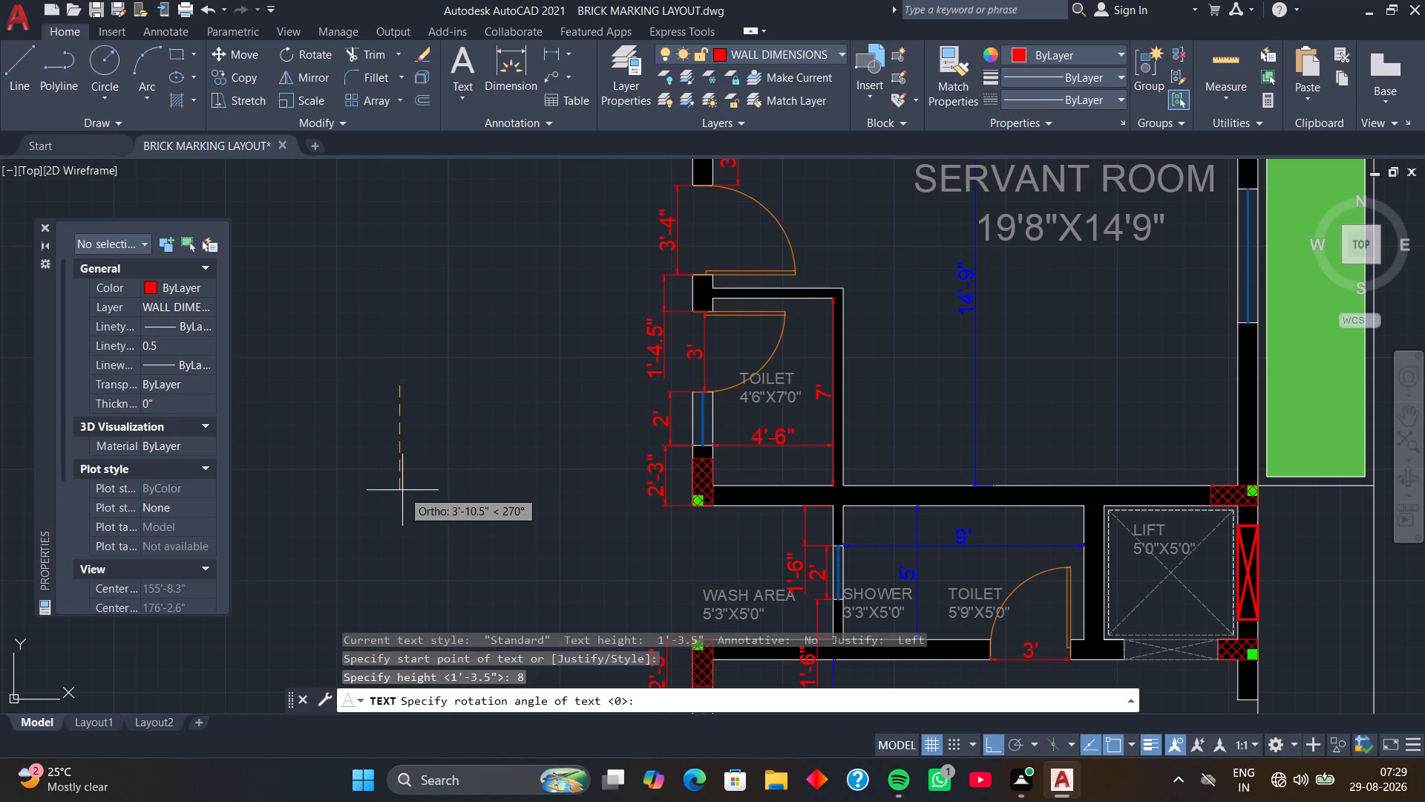
key("Return")
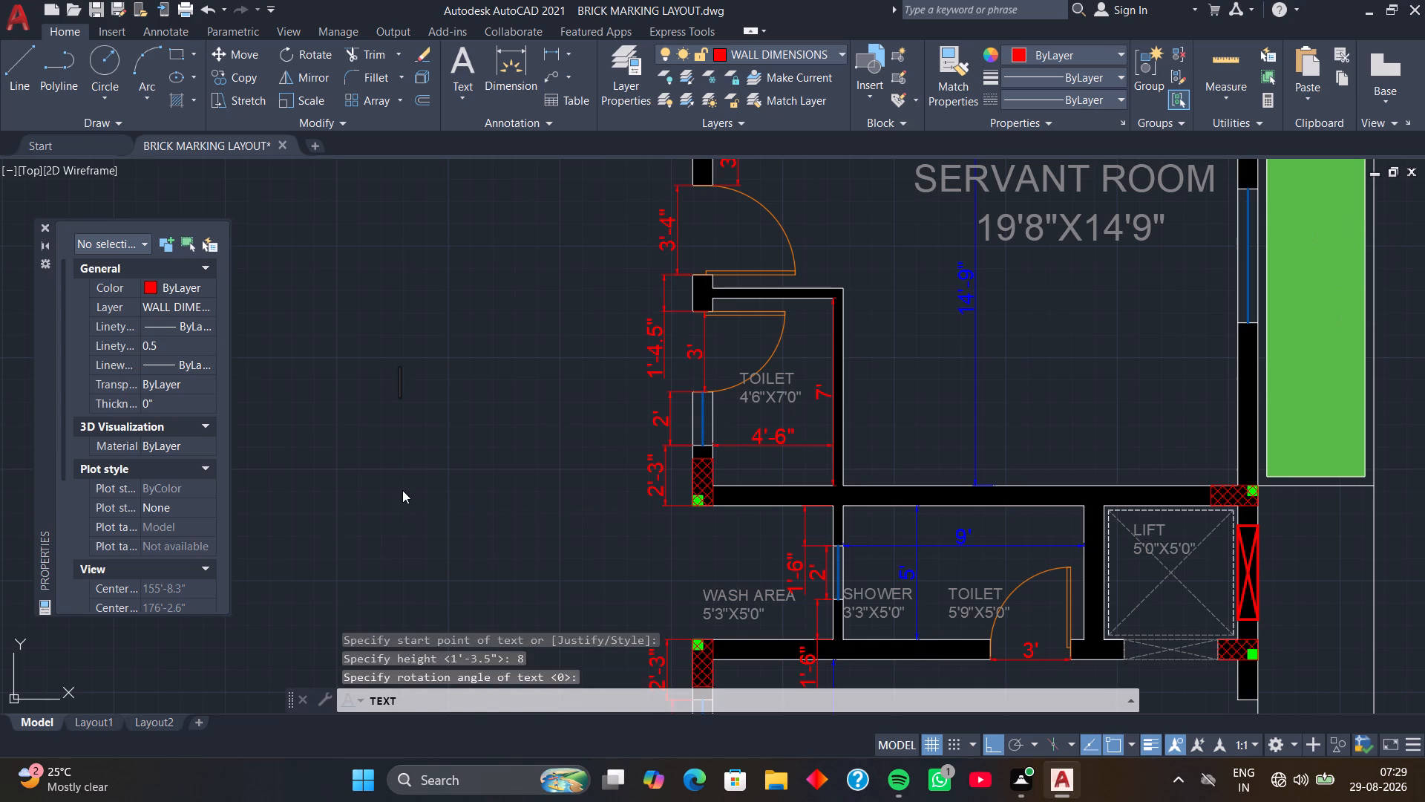
key("w")
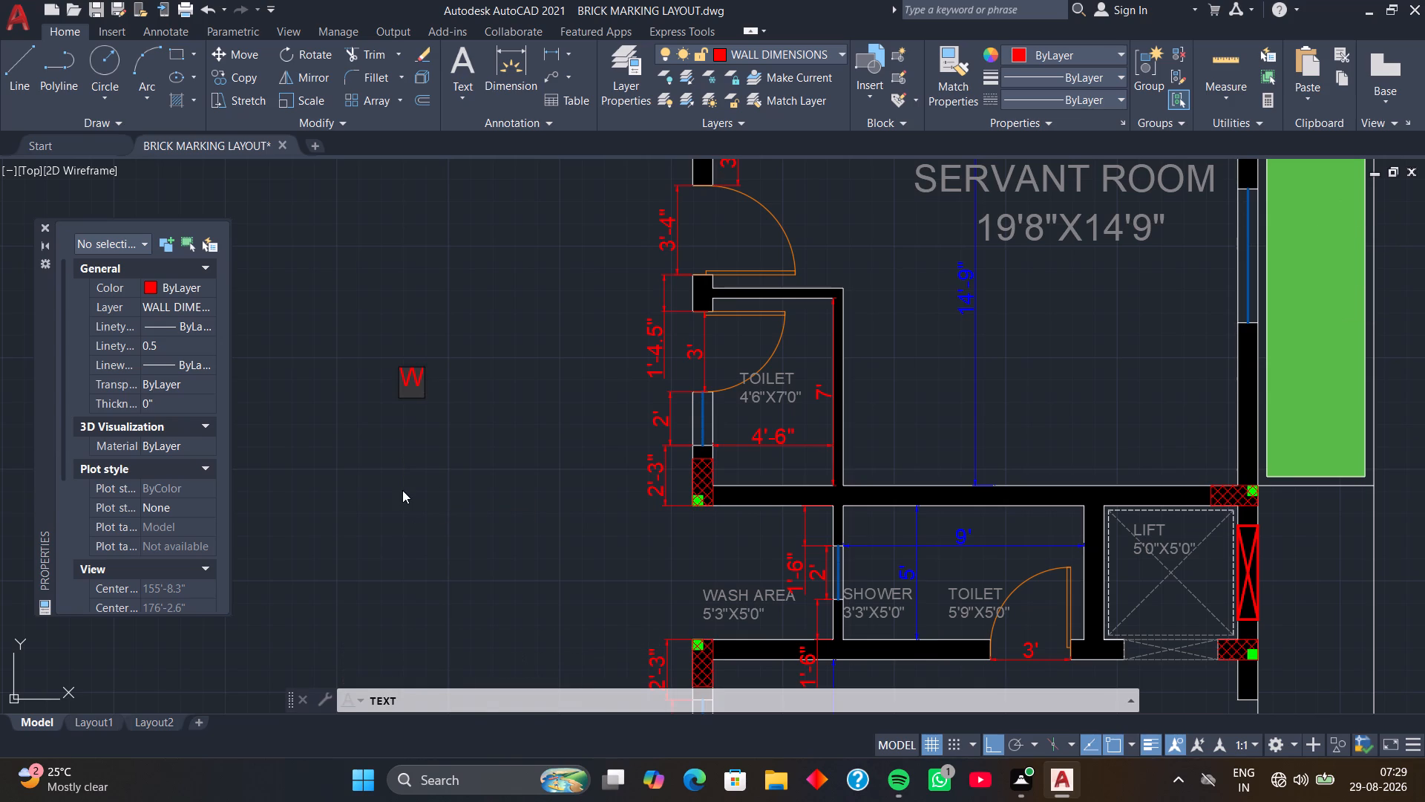
key("2")
key("Return")
key("Return")
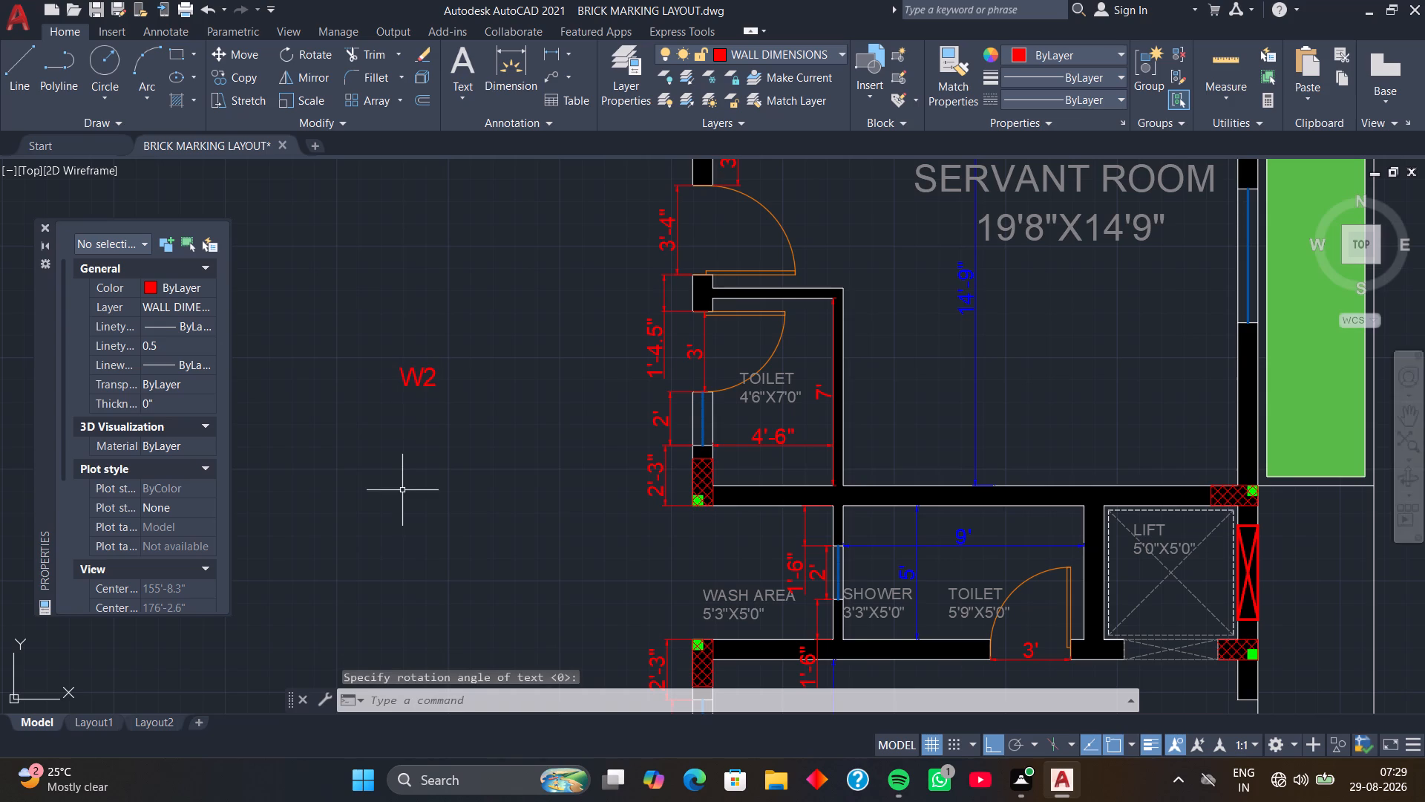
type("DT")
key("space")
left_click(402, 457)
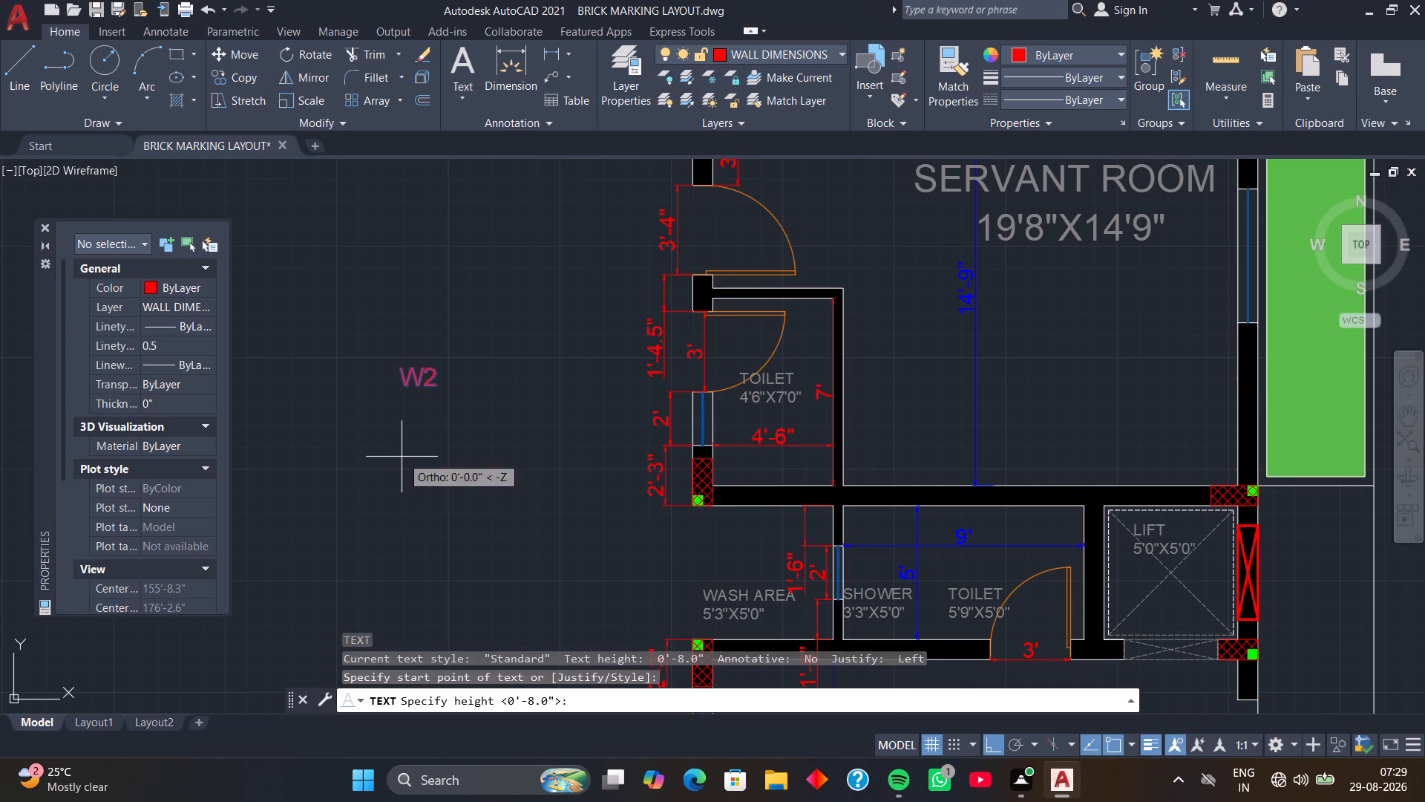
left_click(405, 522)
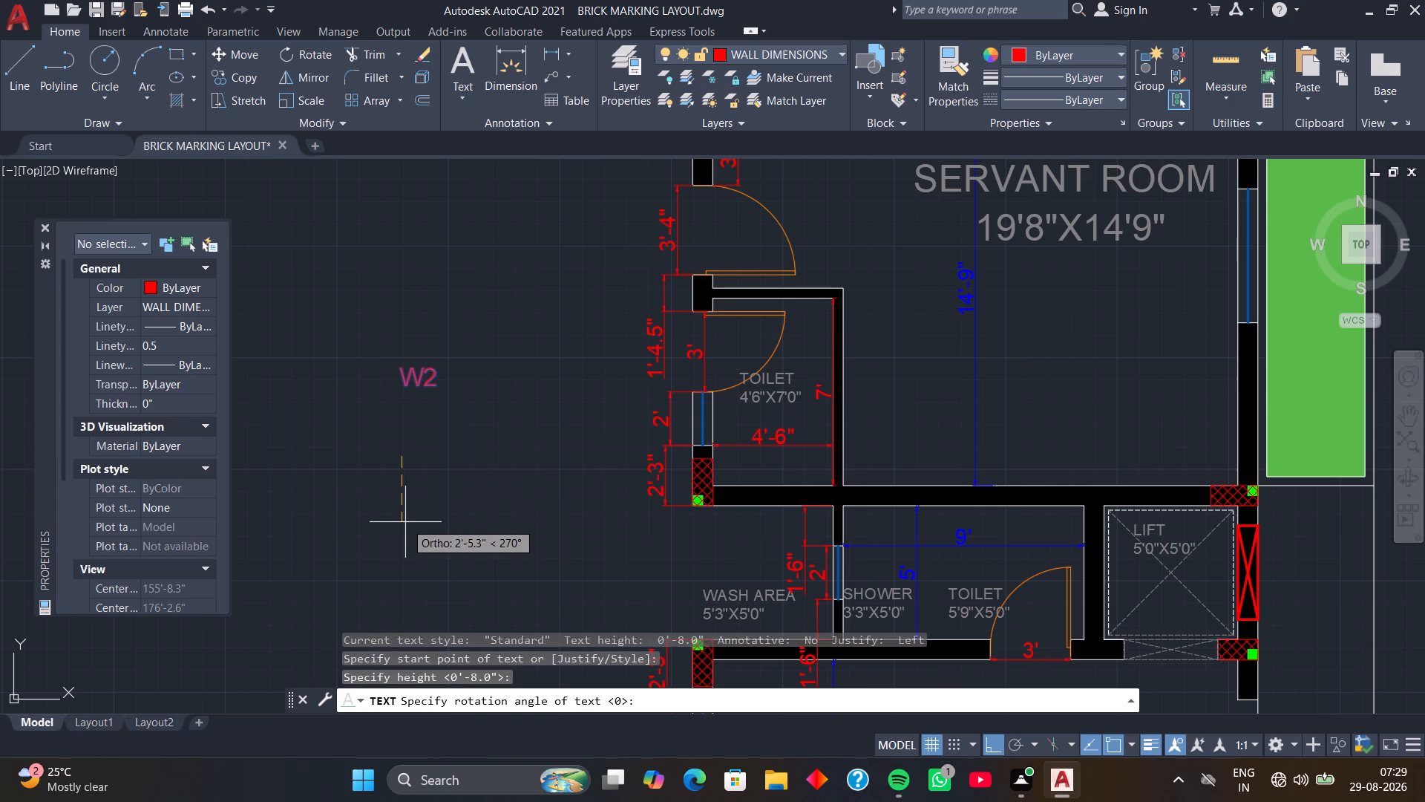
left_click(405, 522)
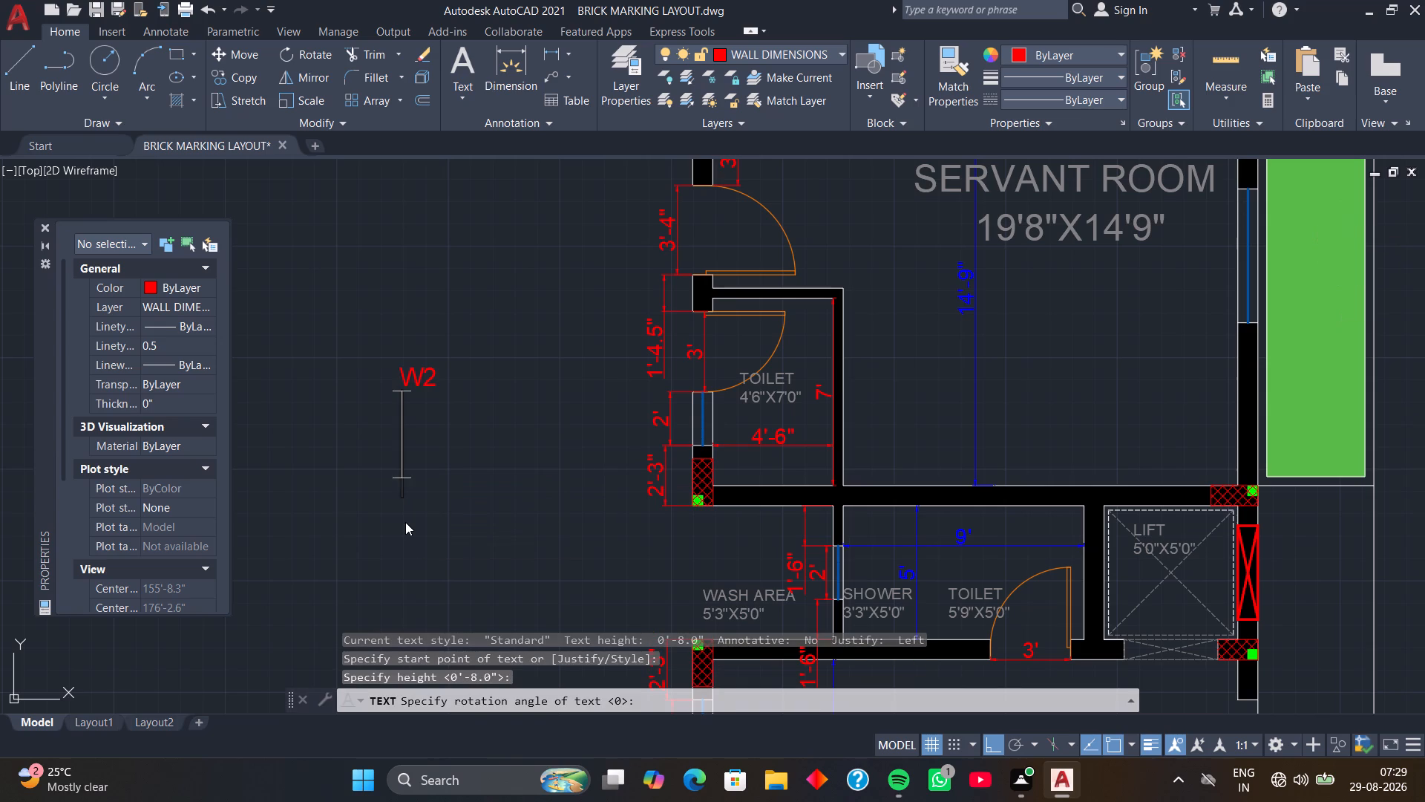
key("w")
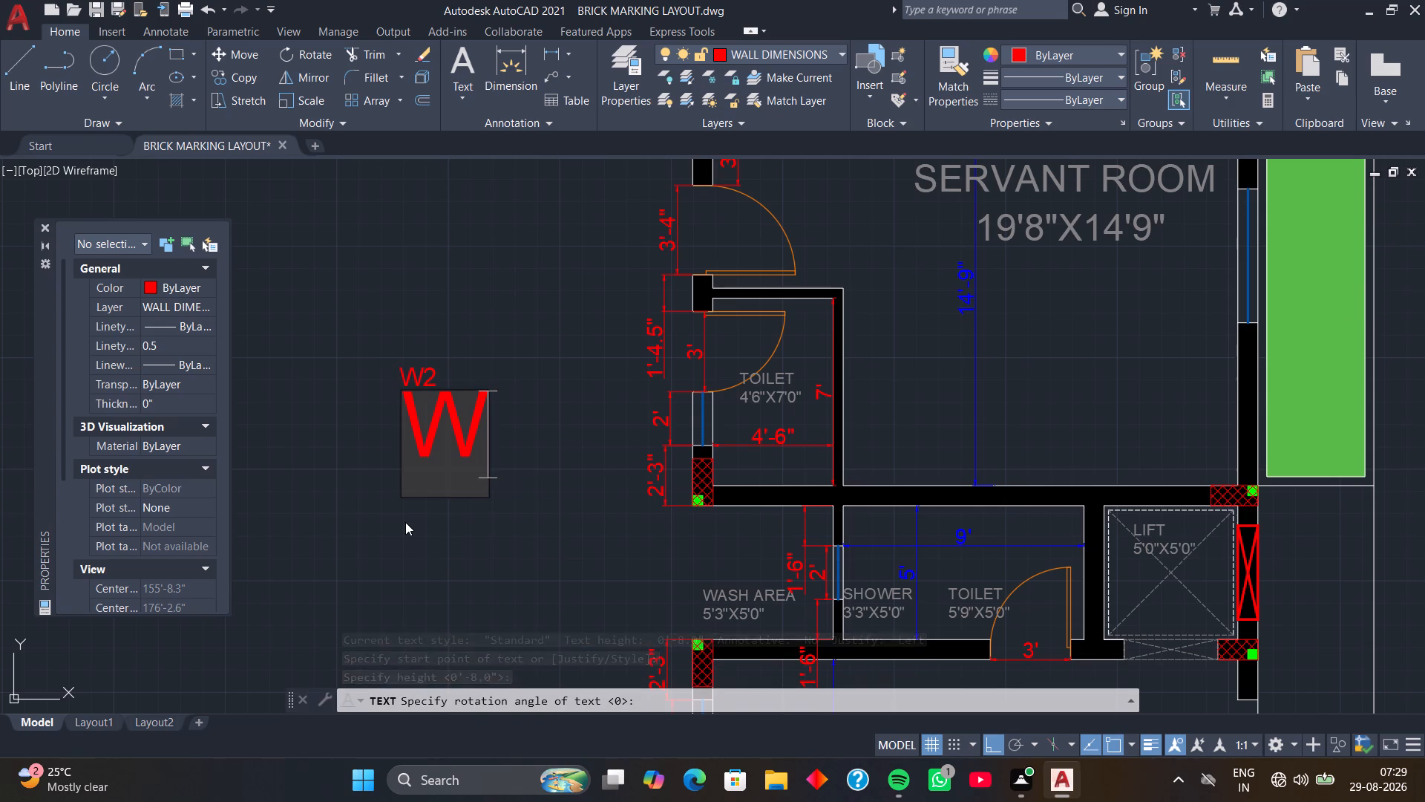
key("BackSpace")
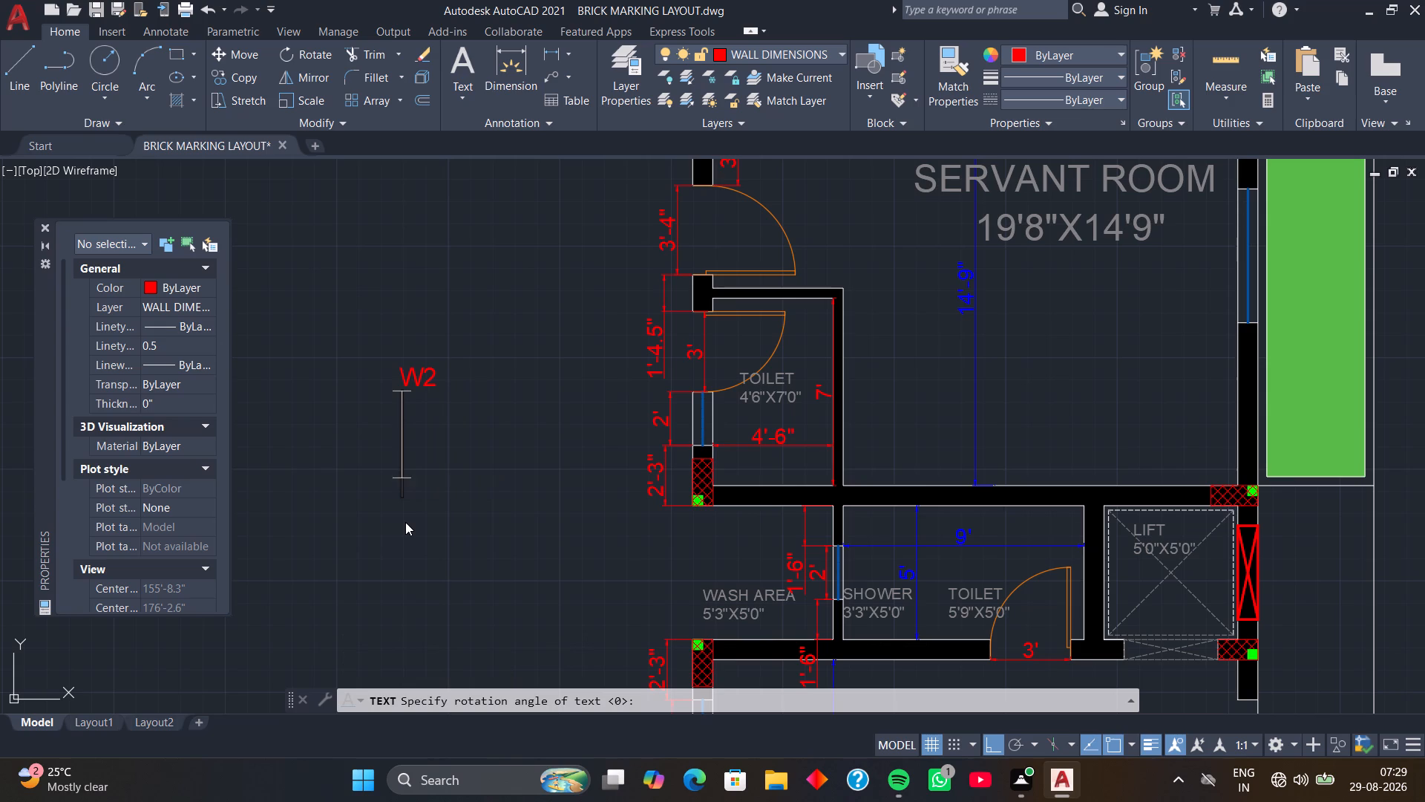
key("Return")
Add single-line text W4 below the W2 label, 8" high with 0 rotation.
type("DT")
key("space")
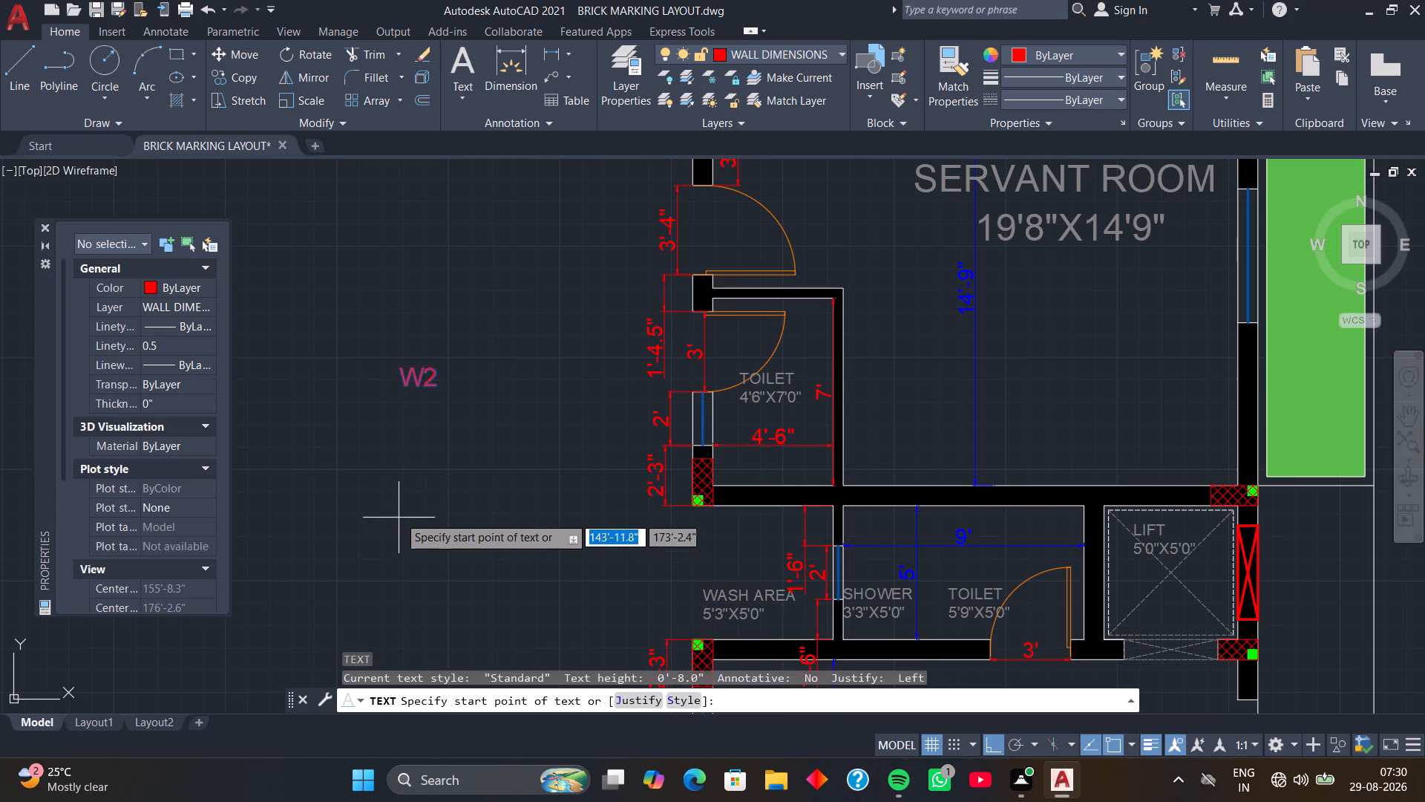
left_click(387, 488)
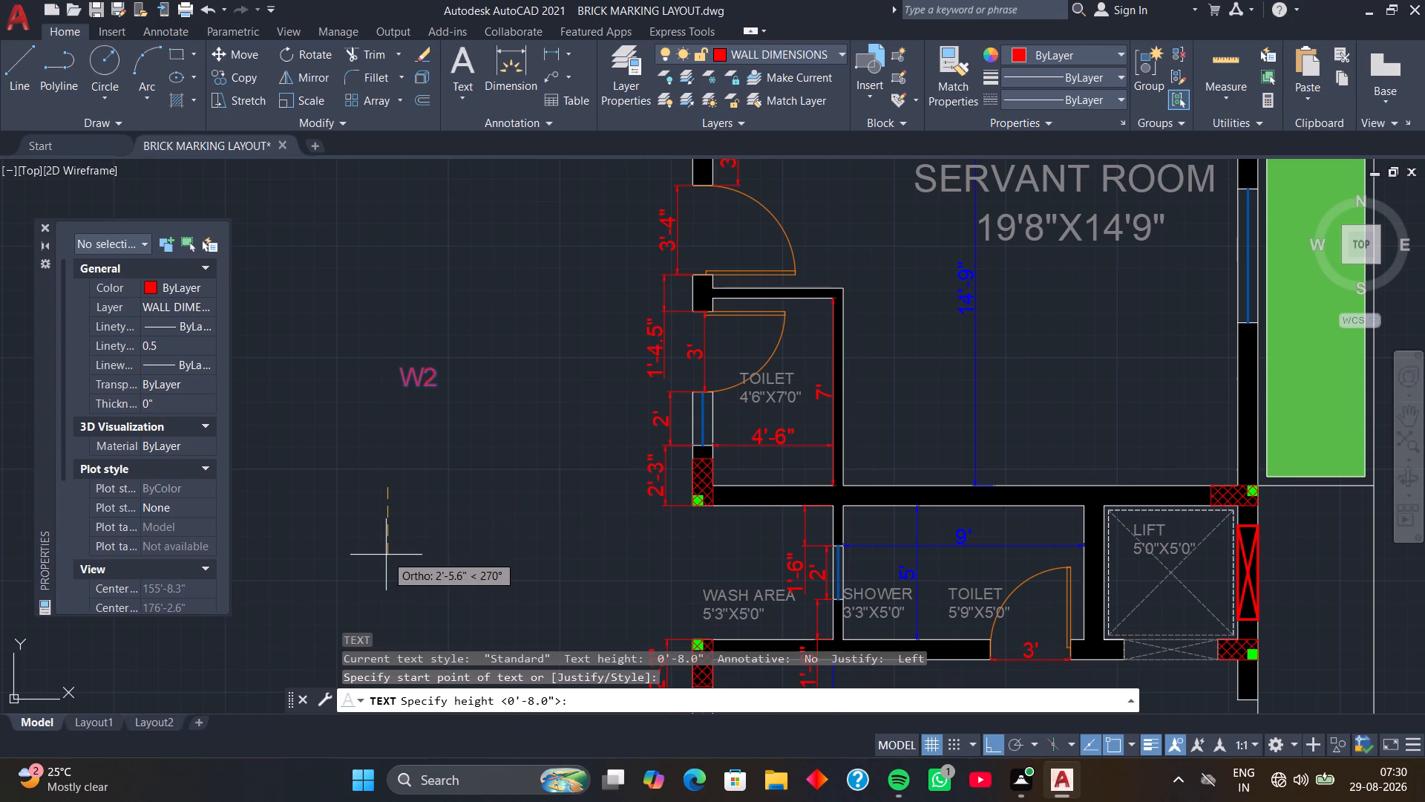
key("8")
key("Return")
key("0")
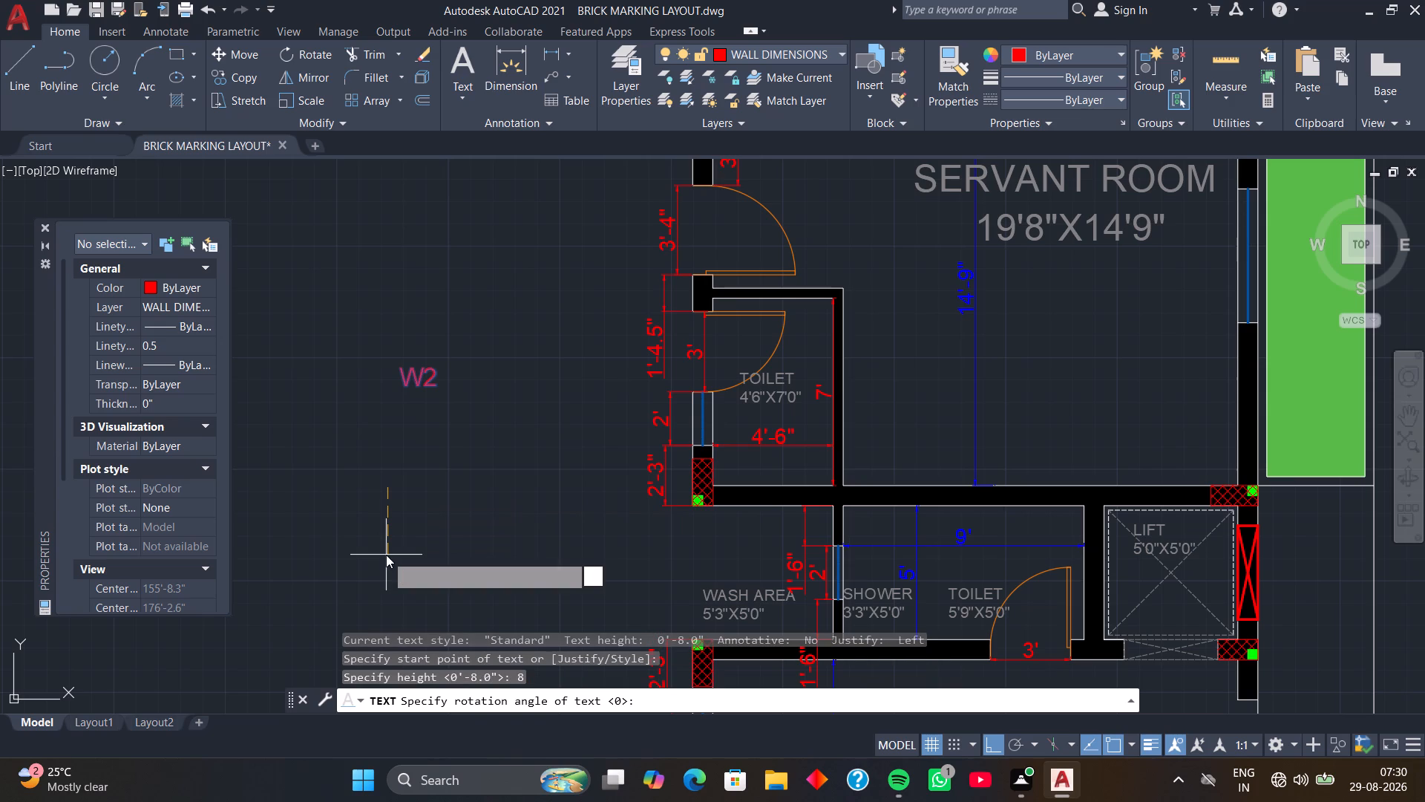
key("Return")
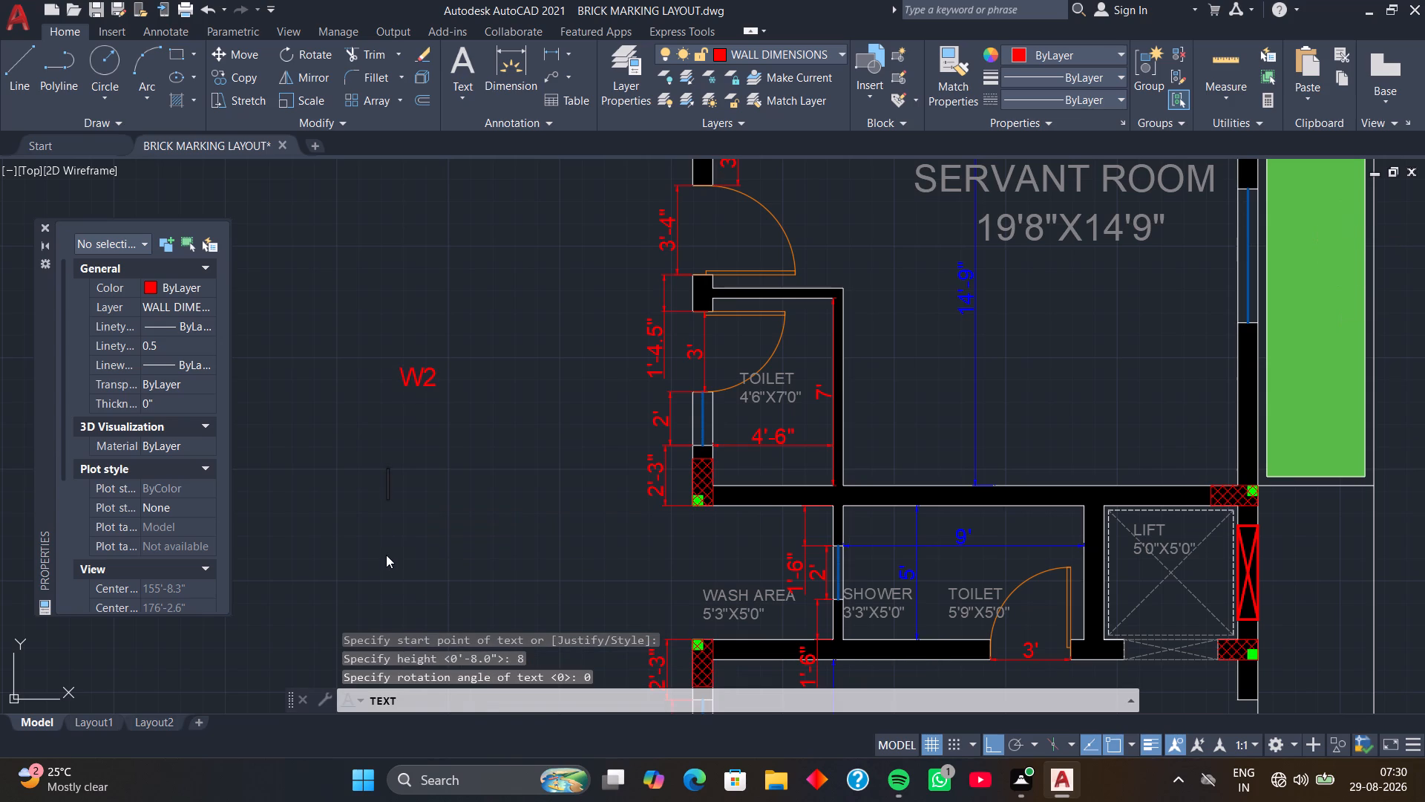
type("W4")
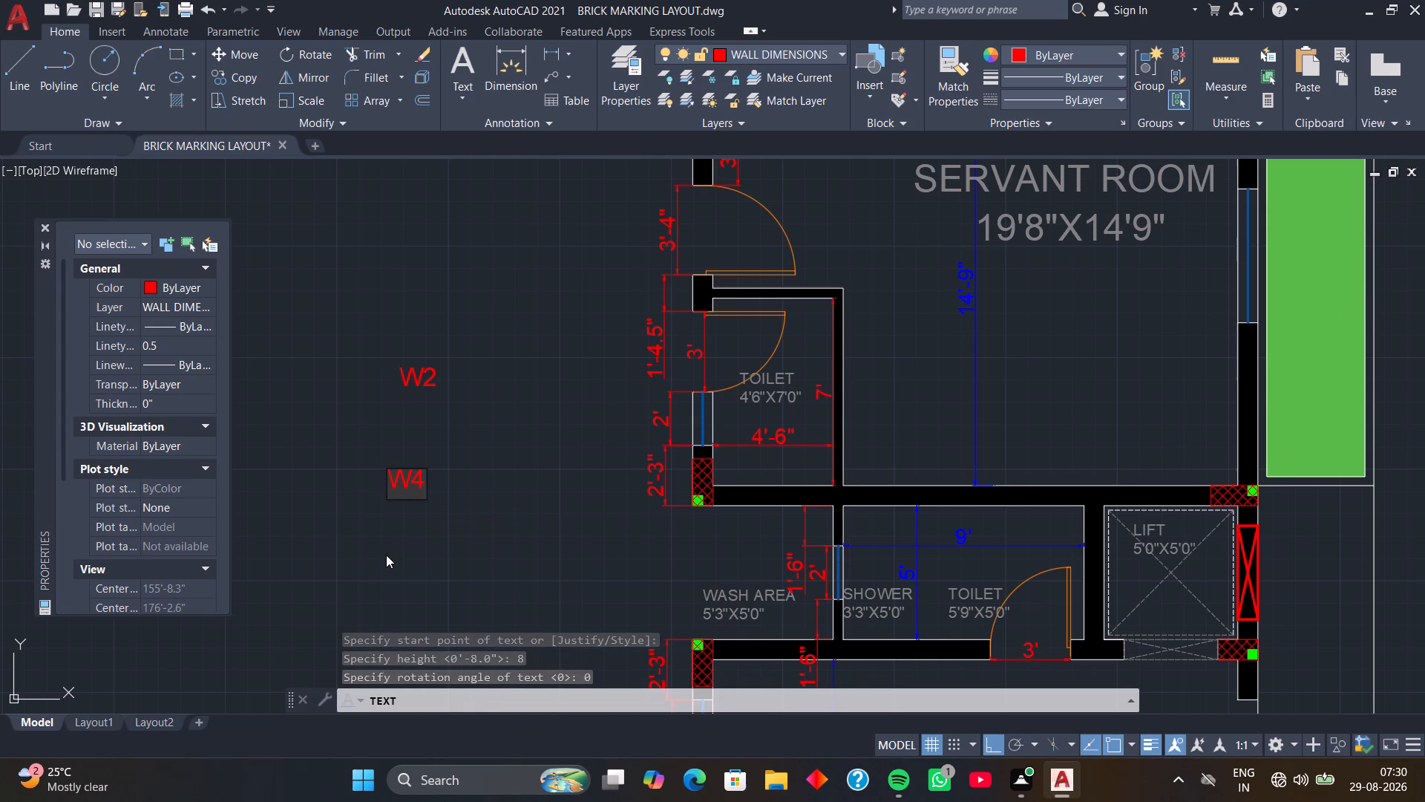
key("Return")
key("Return")
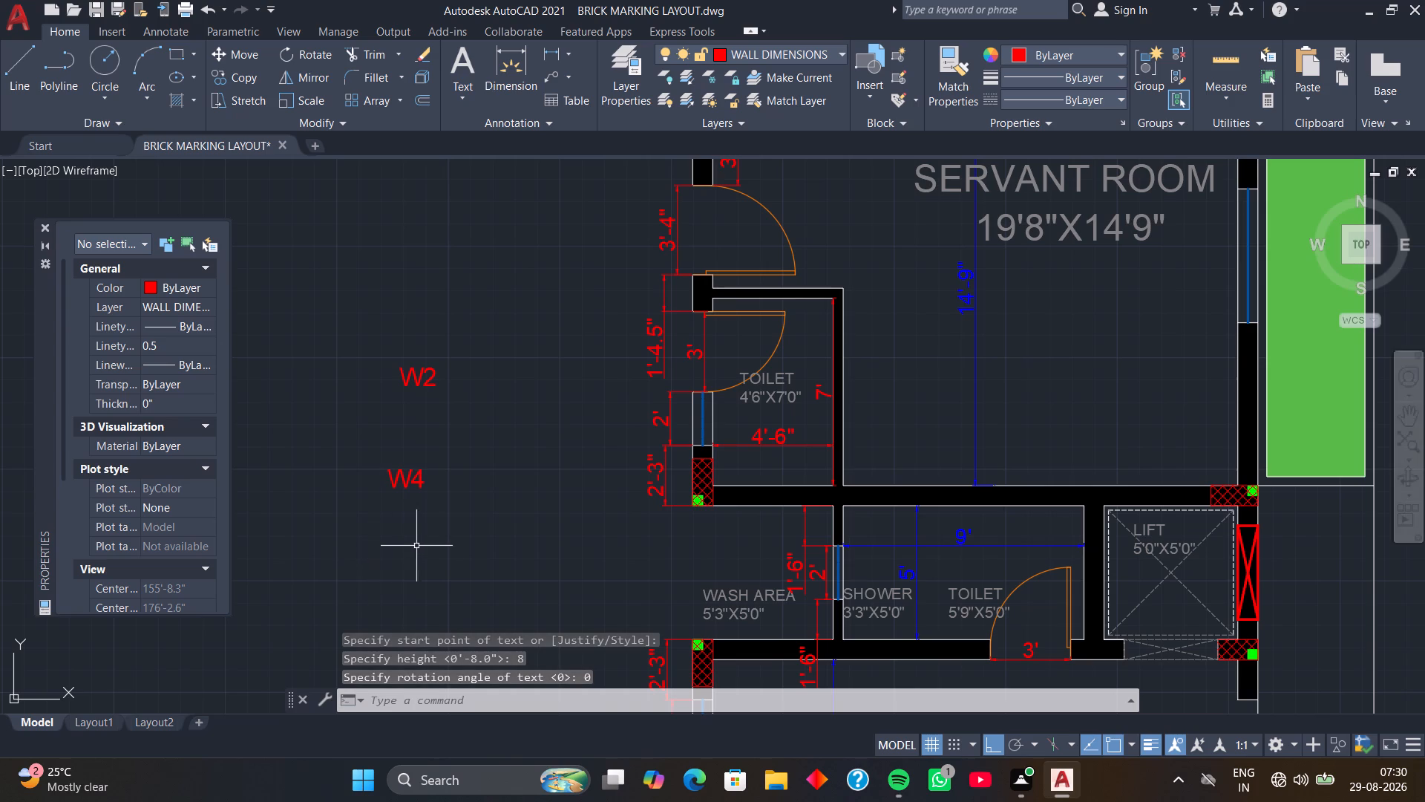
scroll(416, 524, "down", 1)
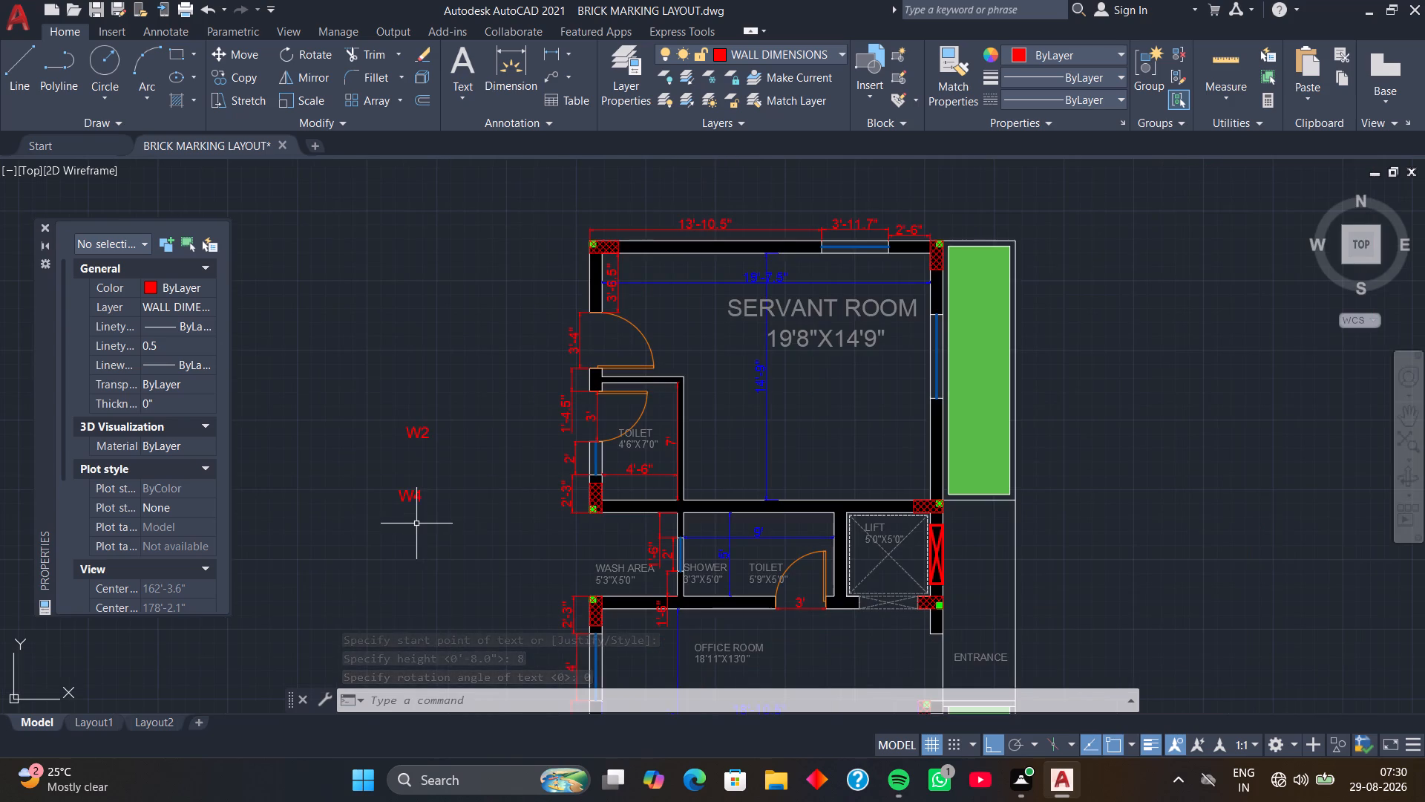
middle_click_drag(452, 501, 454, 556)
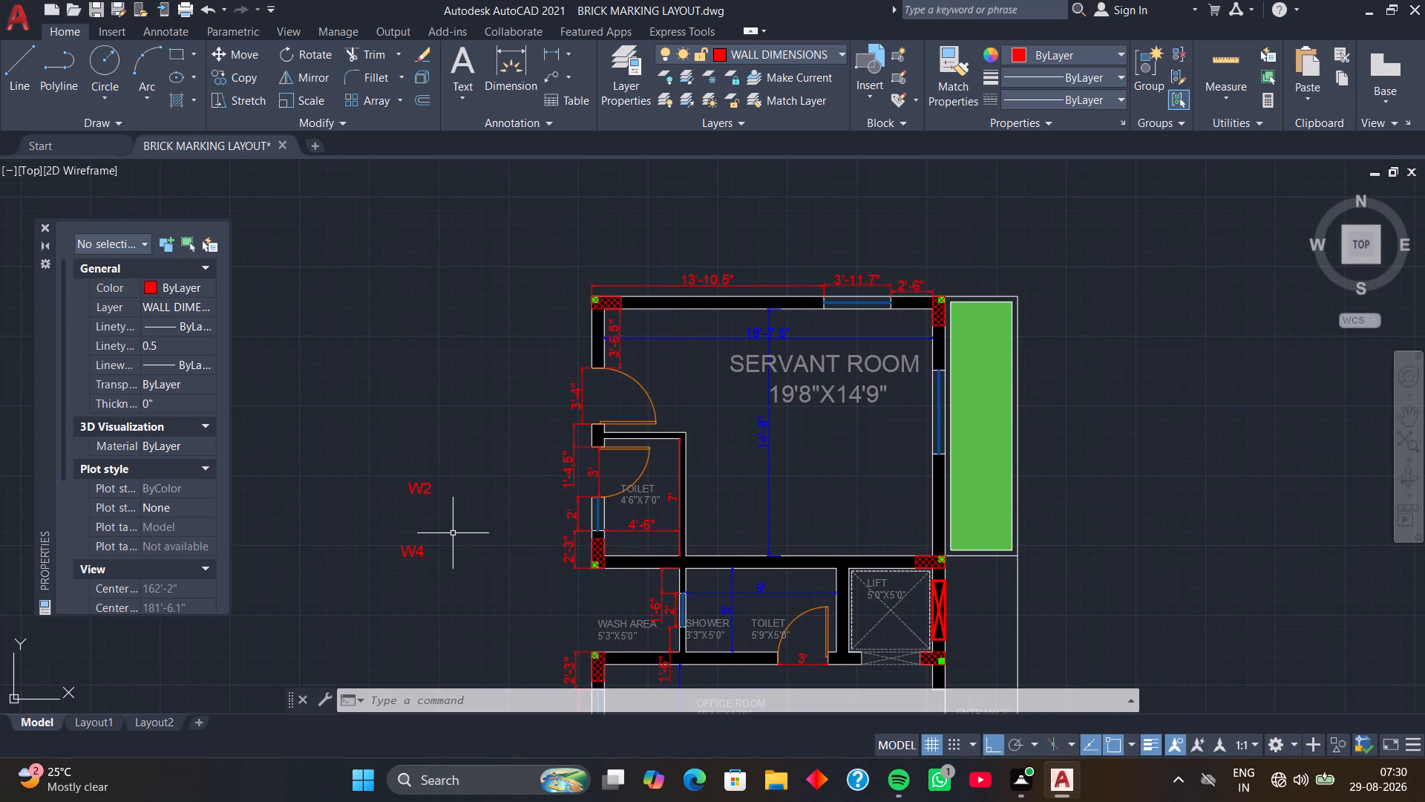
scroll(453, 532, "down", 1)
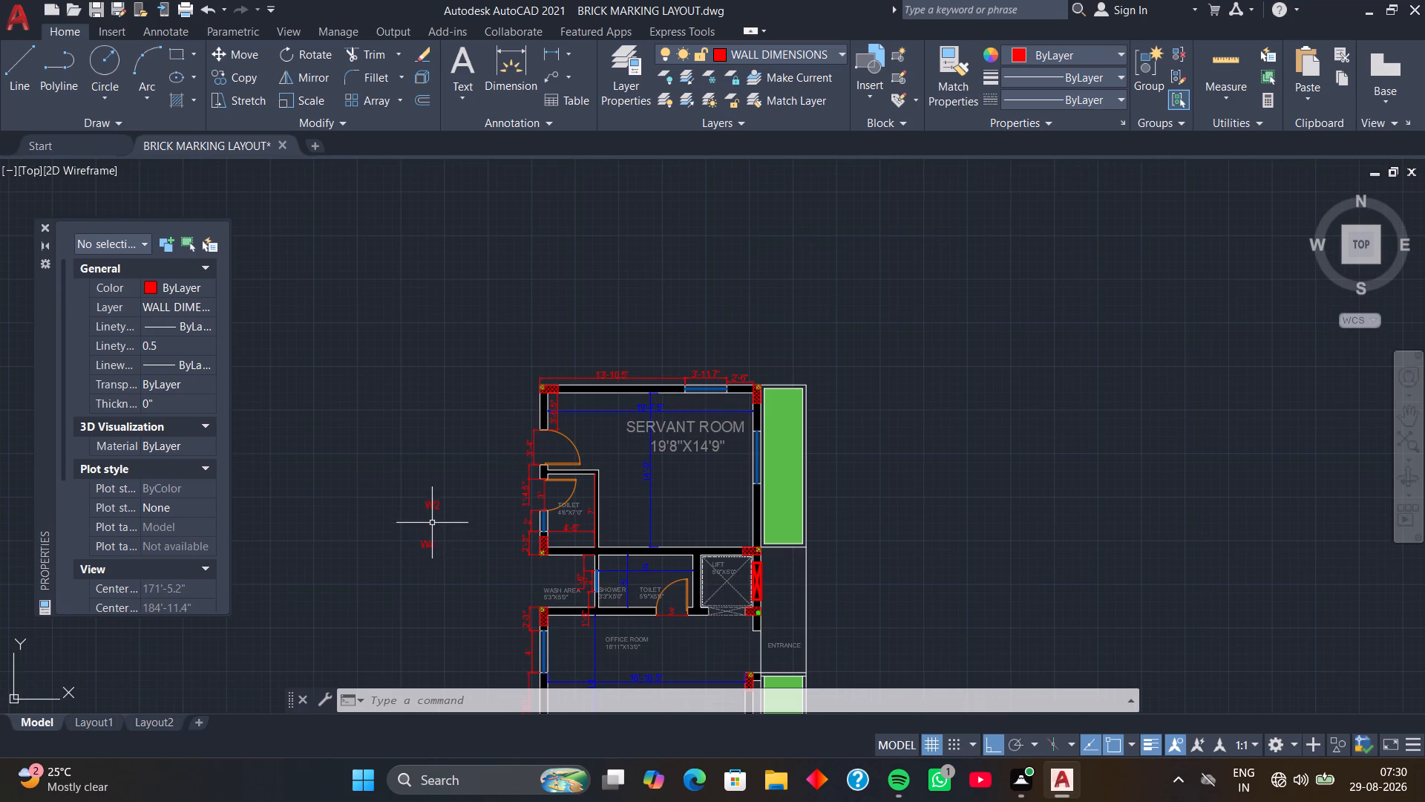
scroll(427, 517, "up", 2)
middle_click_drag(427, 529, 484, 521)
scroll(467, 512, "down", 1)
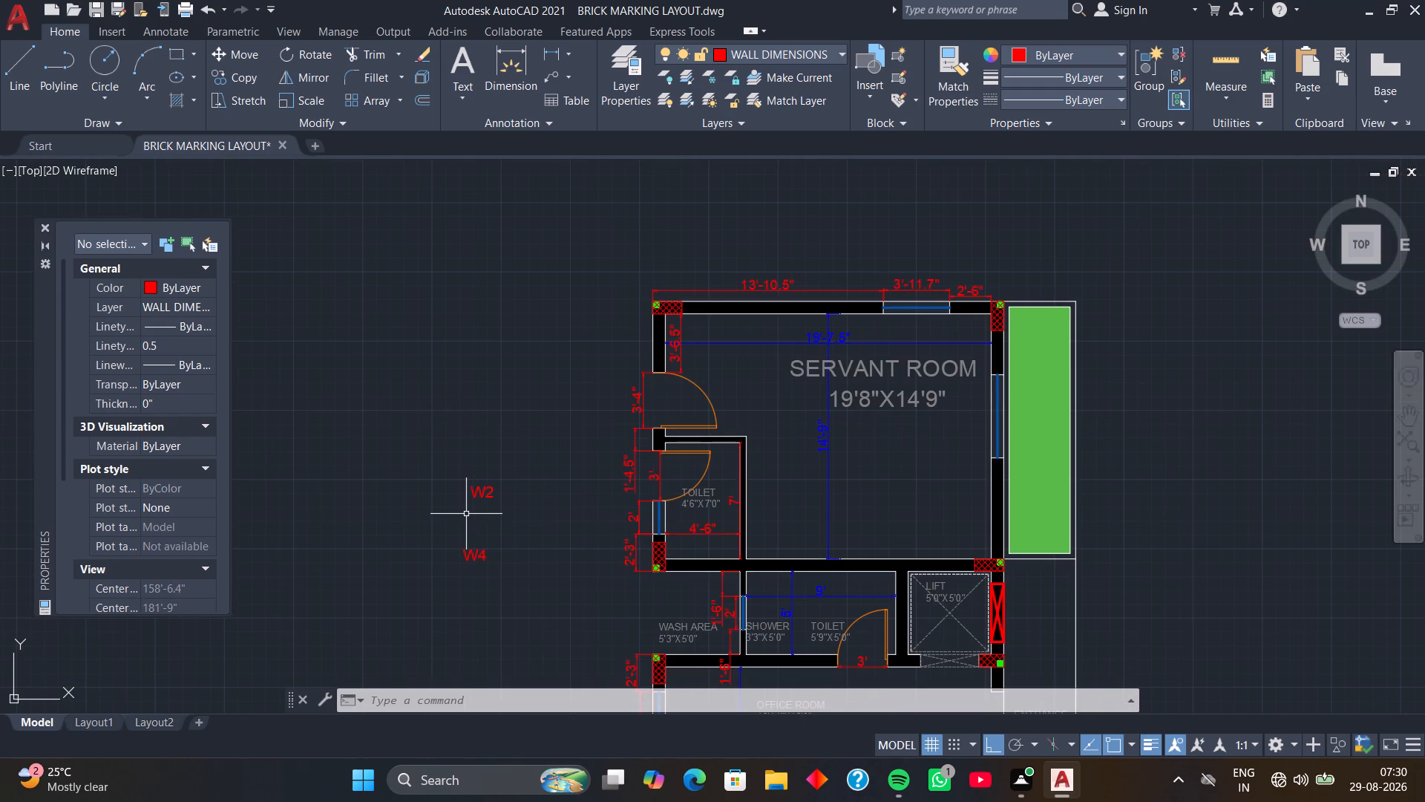
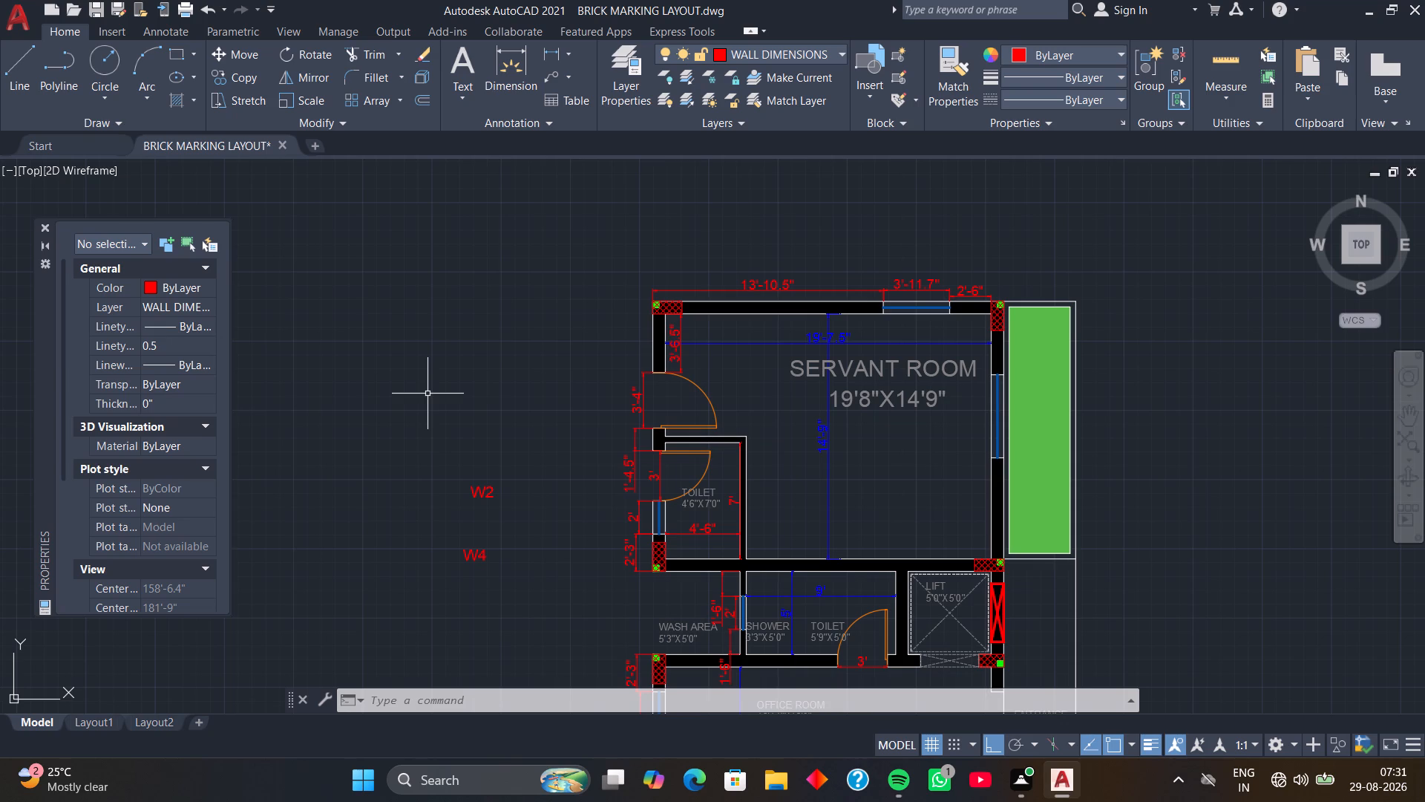
Add single-line text labels D1, D2, D3 and D4 in a column beside the Servant Room plan, 8" high with 0 rotation.
type("DT")
key("space")
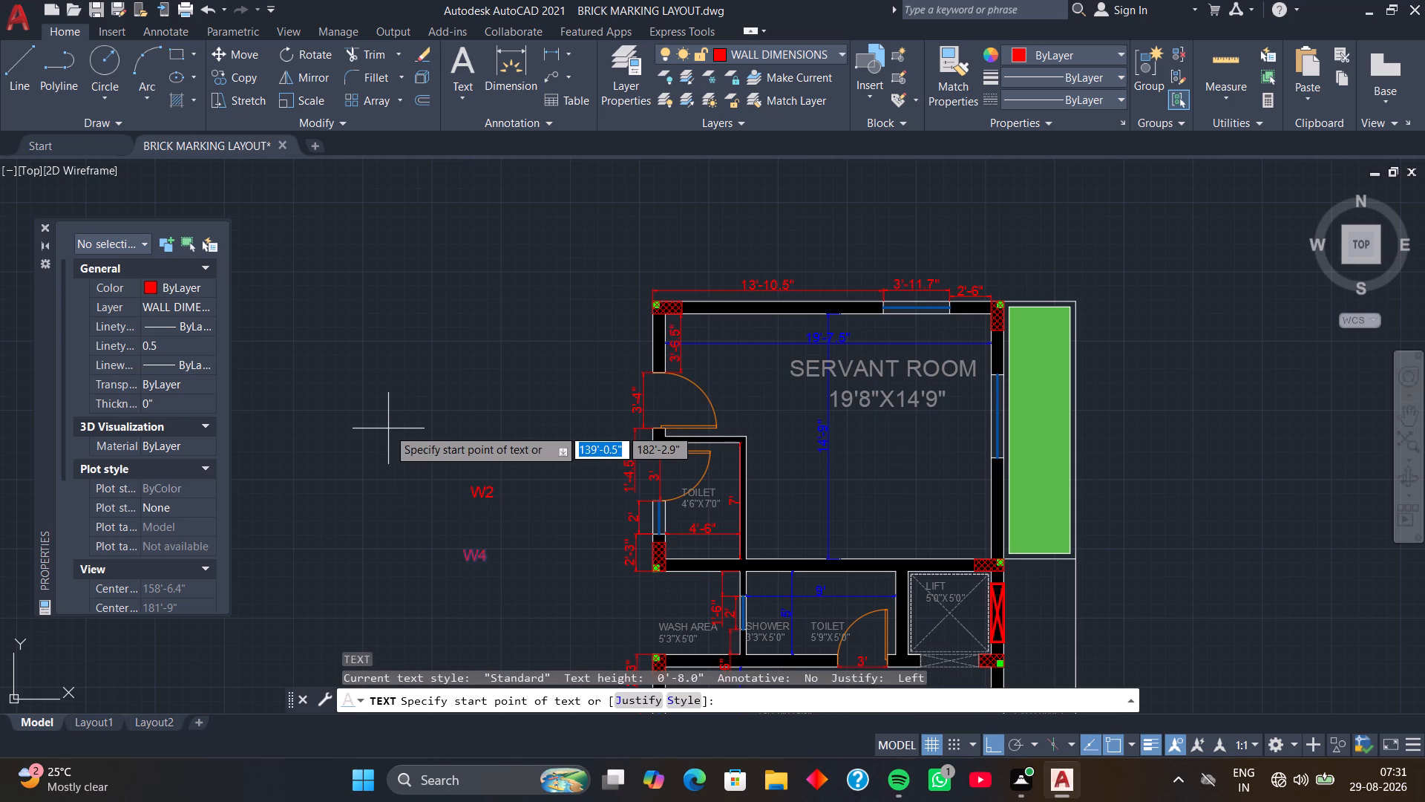
left_click(388, 382)
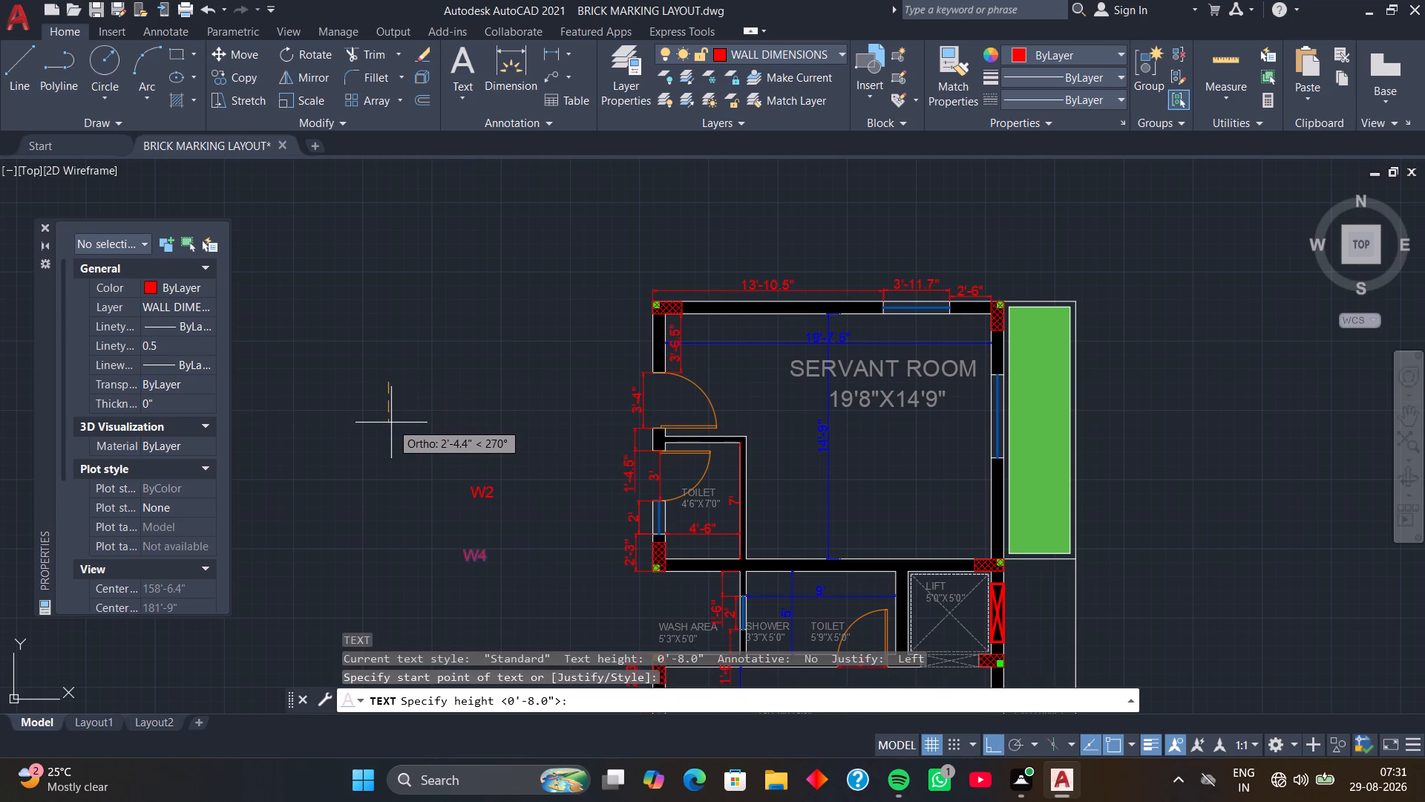
key("8")
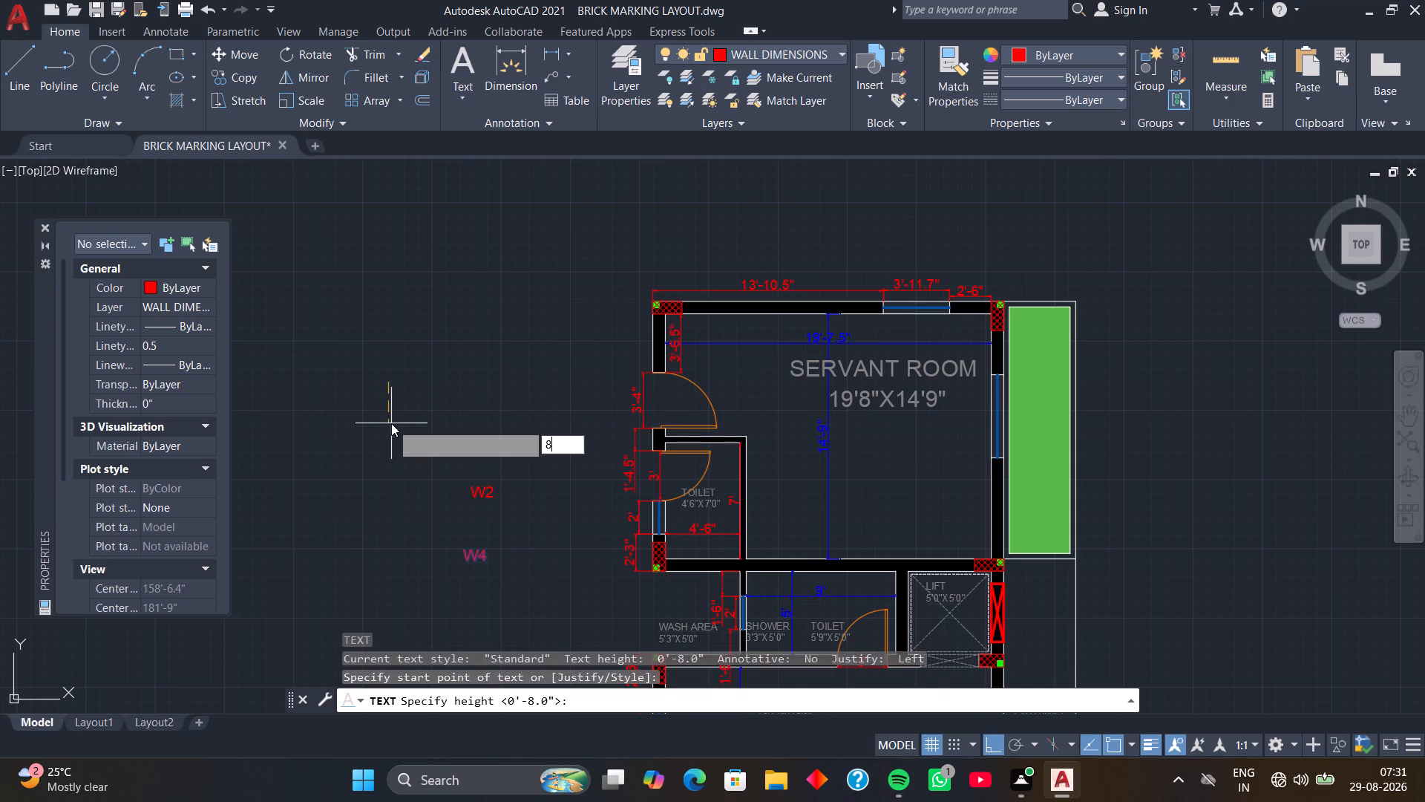
key("Return")
key("0")
key("Return")
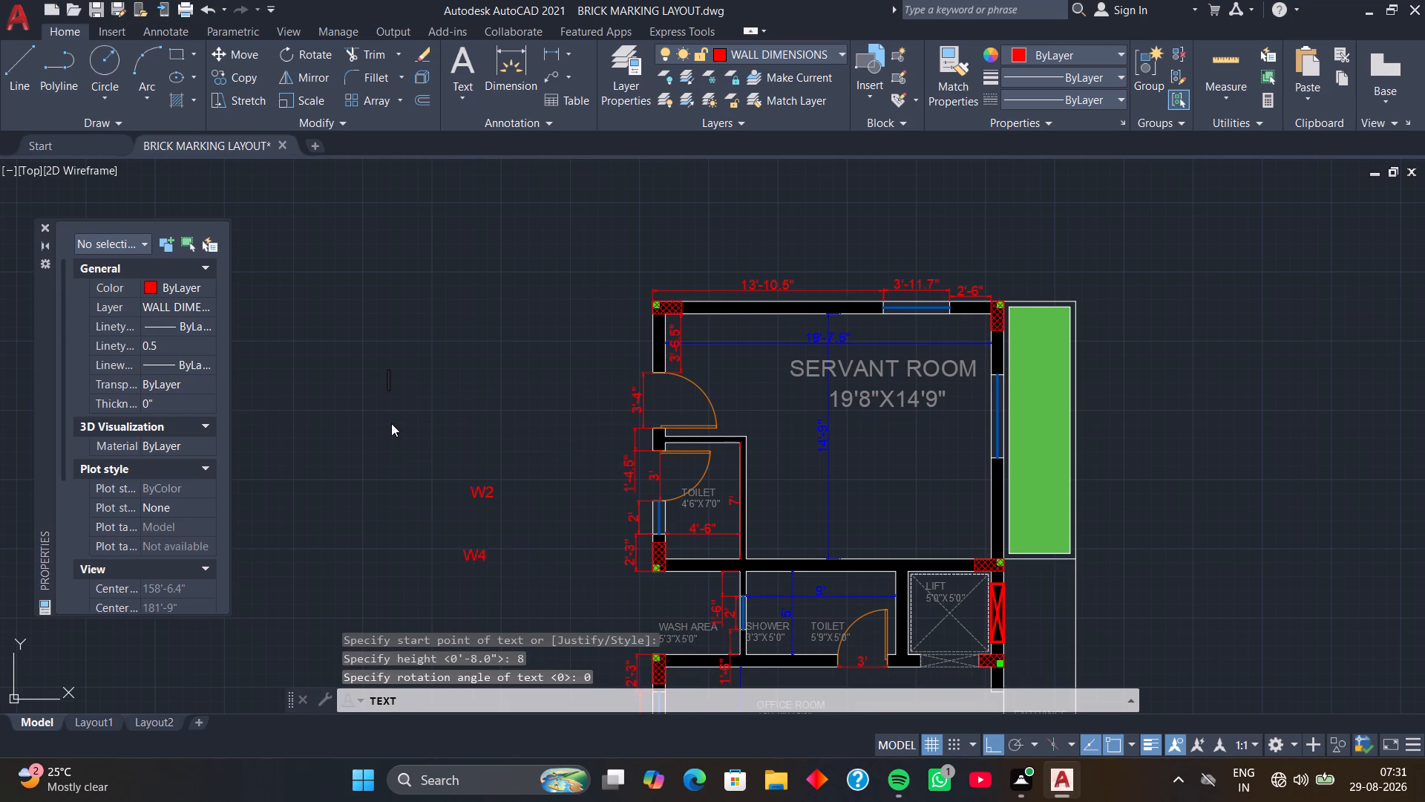
key("d")
key("1")
key("Return")
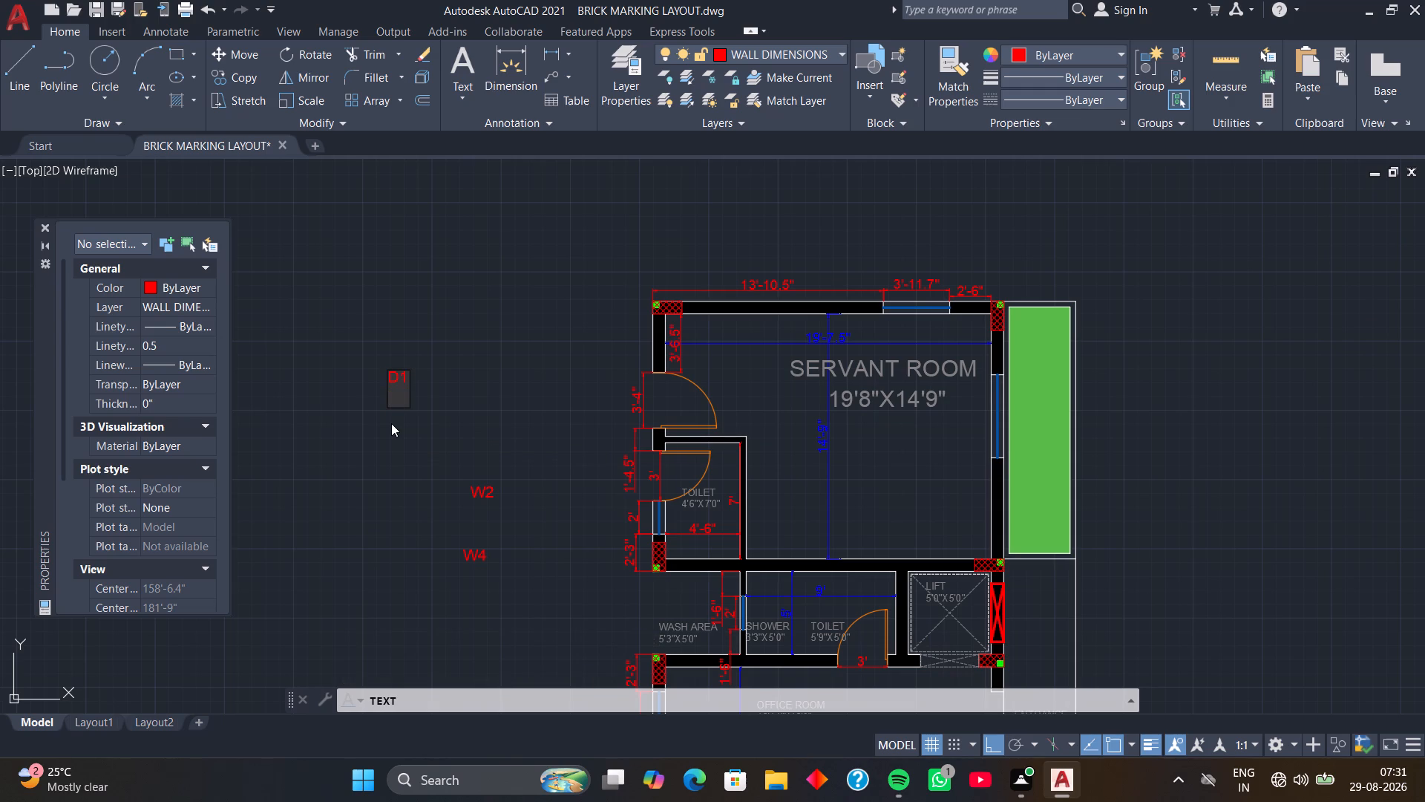
key("d")
key("2")
key("Return")
type("D3")
key("Return")
type("D4")
key("Return")
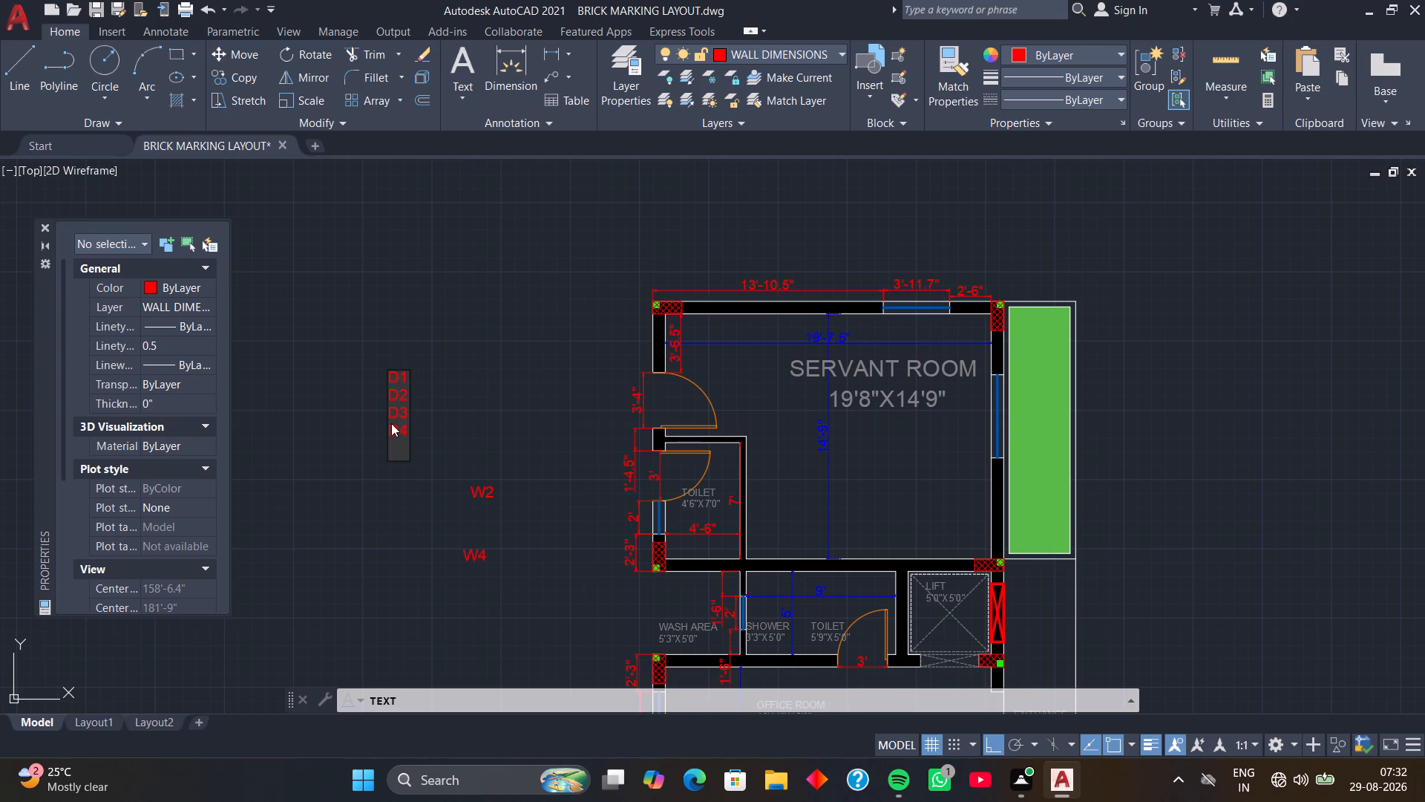
Continue the label column below D4 with window labels W1 through W7, one per line.
type("W1")
key("Return")
key("w")
key("2")
key("Return")
type("W3")
key("Return")
type("W4")
key("Return")
type("W5")
key("Return")
type("W6")
key("Return")
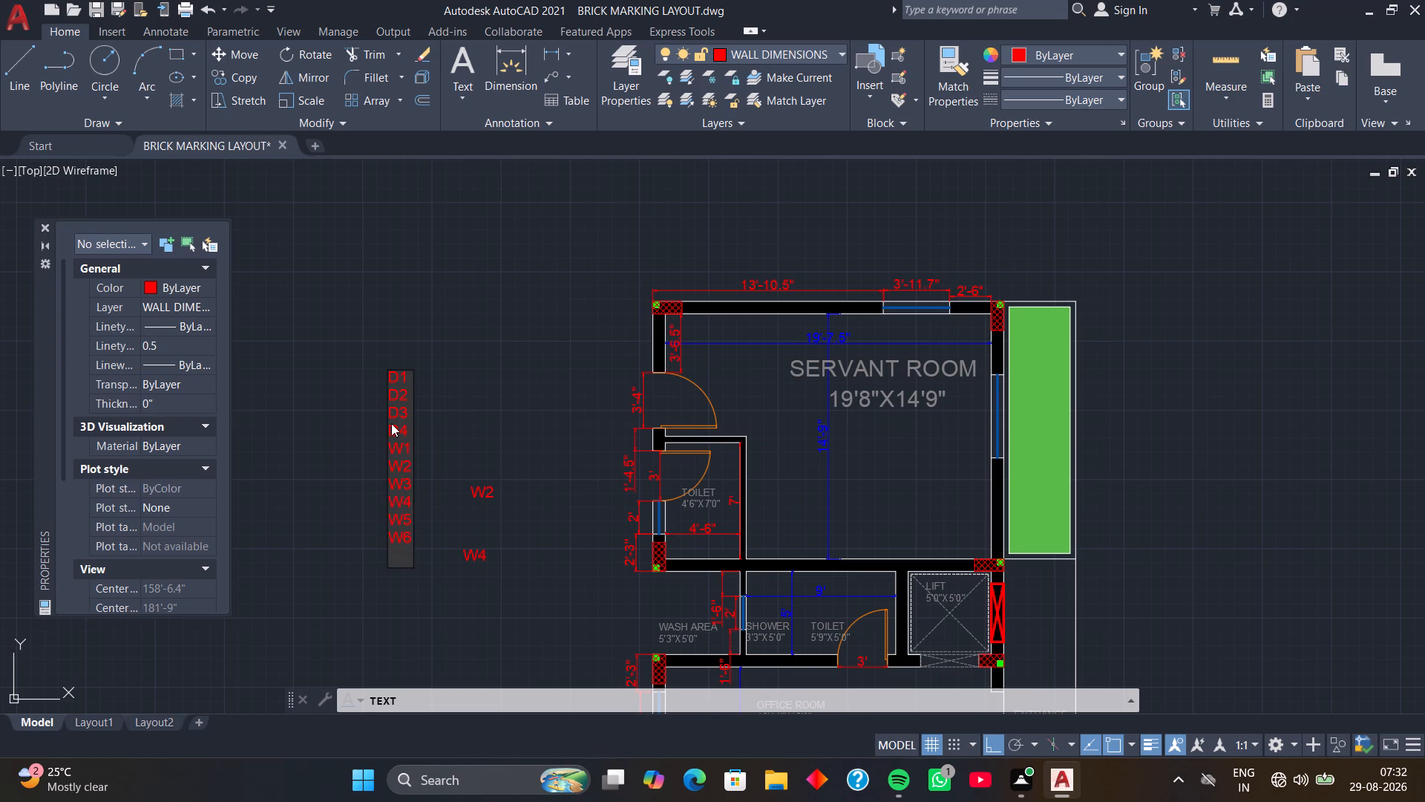
type("W7")
key("Return")
Add labels V1 and V2 below W7 and finish the text column.
key("v")
key("1")
key("Return")
key("v")
key("2")
key("Return")
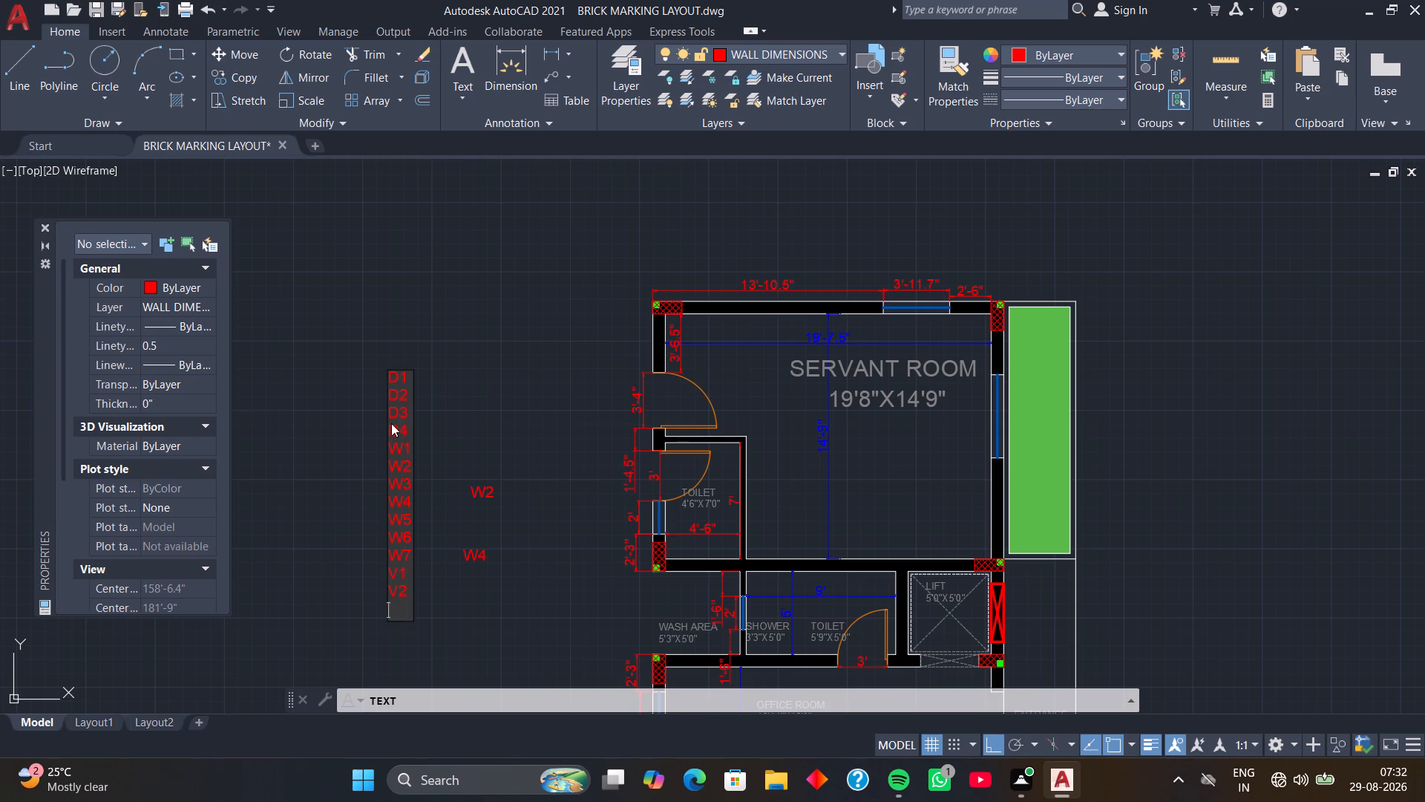
key("Return")
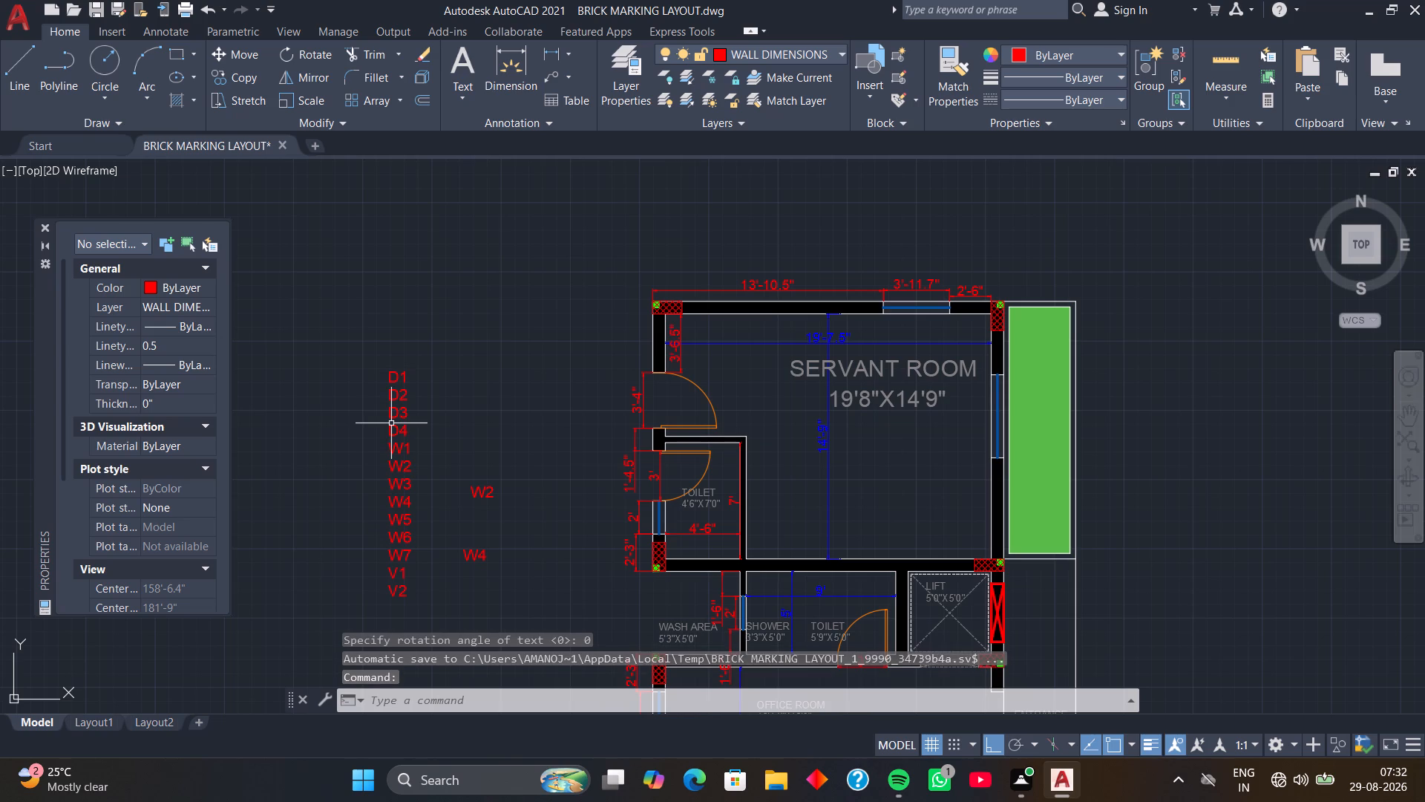
Delete the two loose W2 and W4 labels between the label column and the Servant Room plan.
left_click(517, 477)
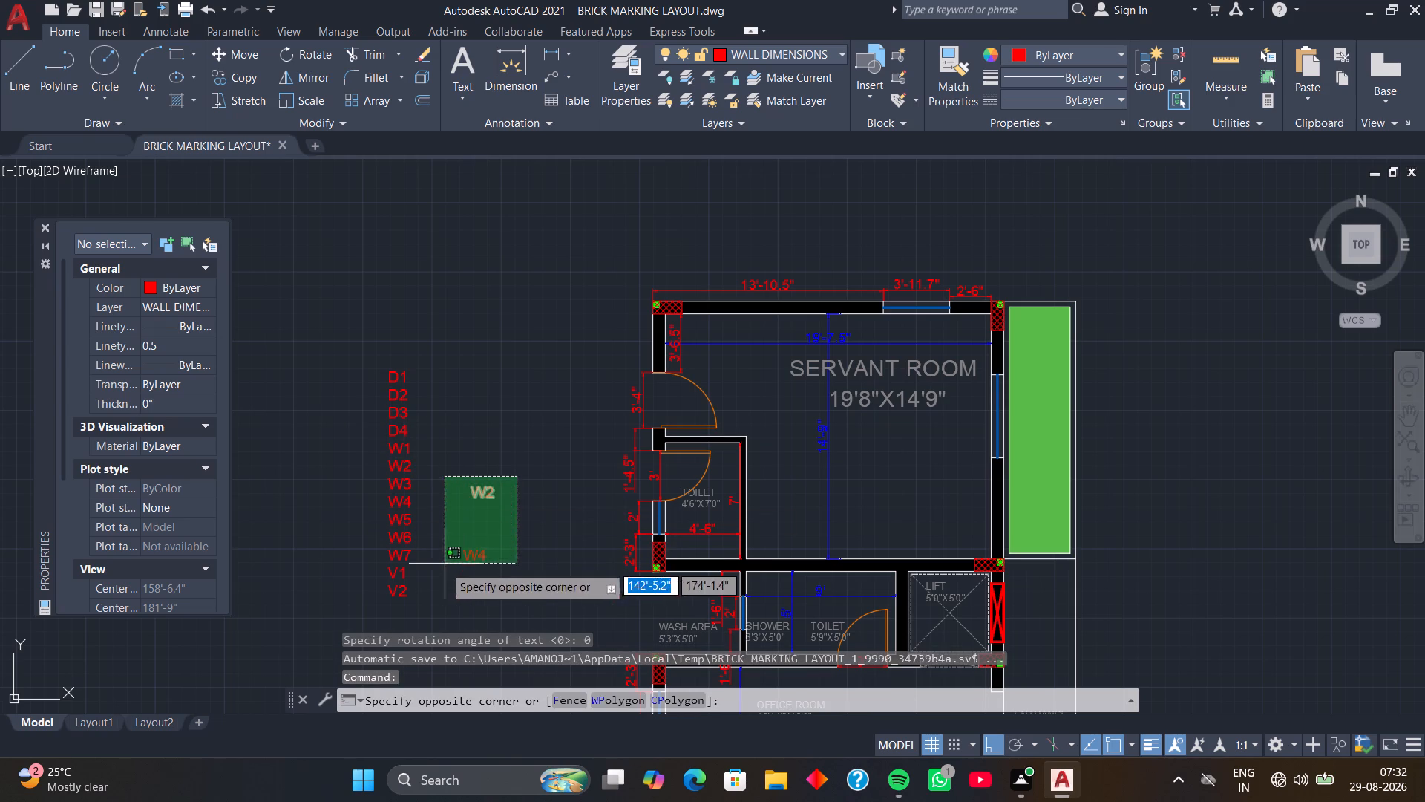
left_click(441, 578)
key("Delete")
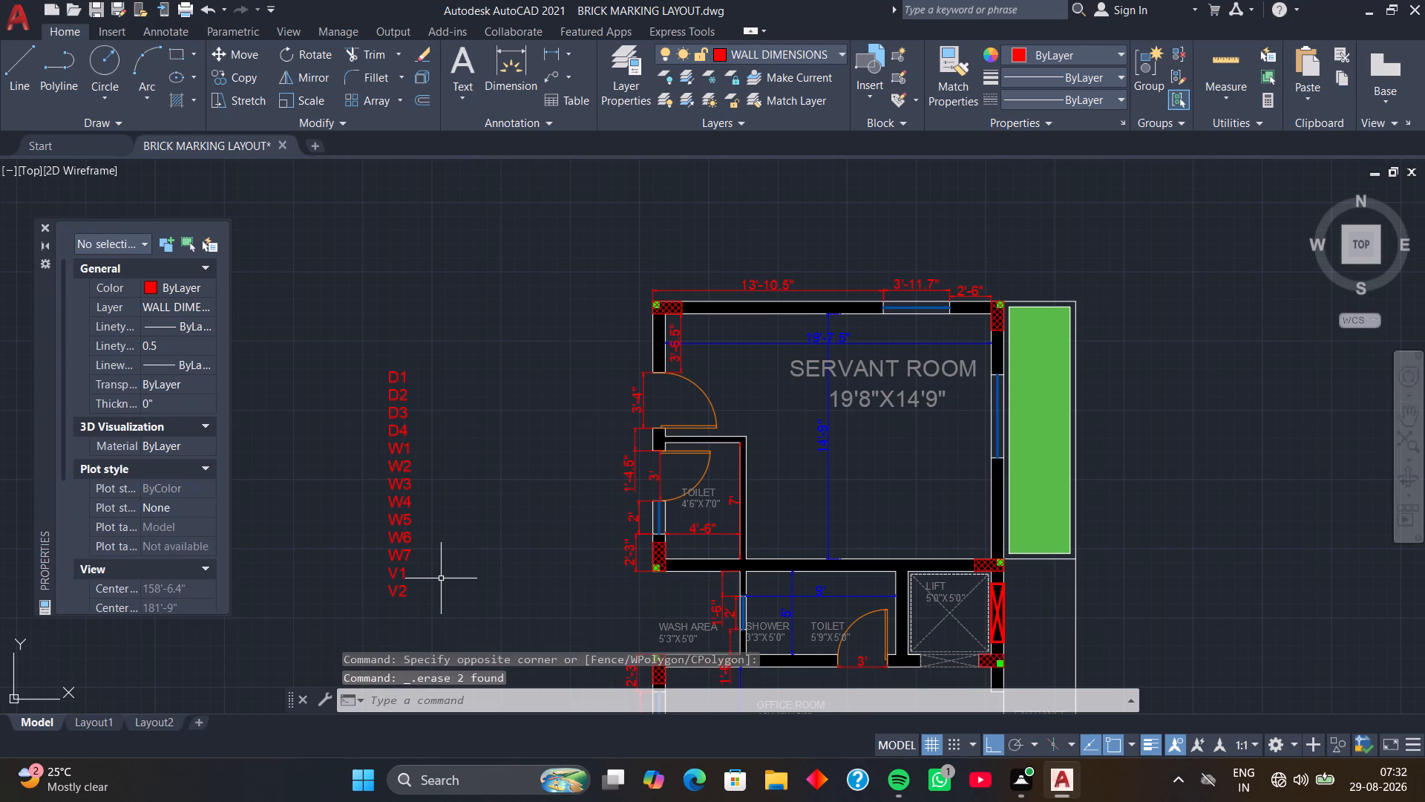
Move the D1 label from the column into the Servant Room's 3'-4" door opening, with Ortho off.
left_click(392, 380)
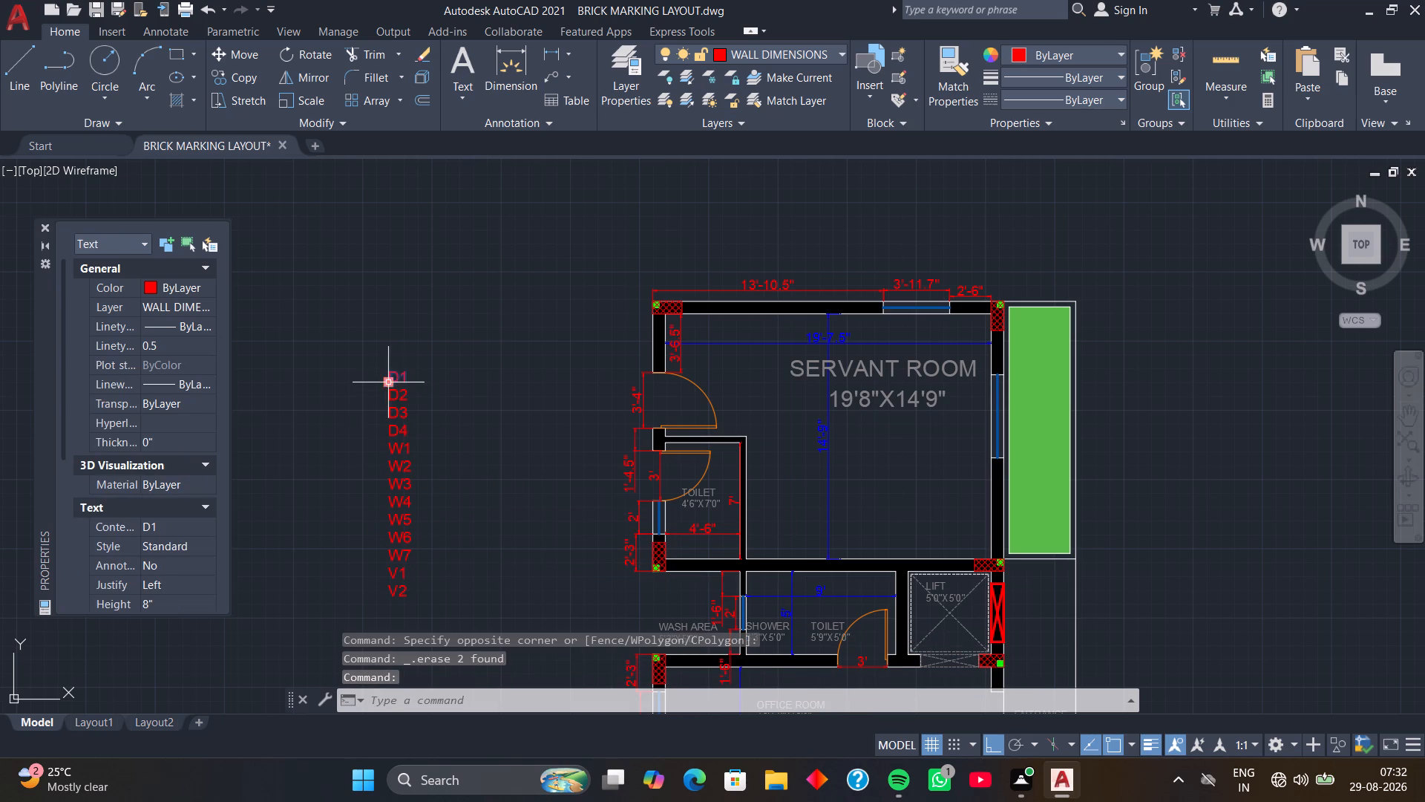
scroll(387, 385, "up", 3)
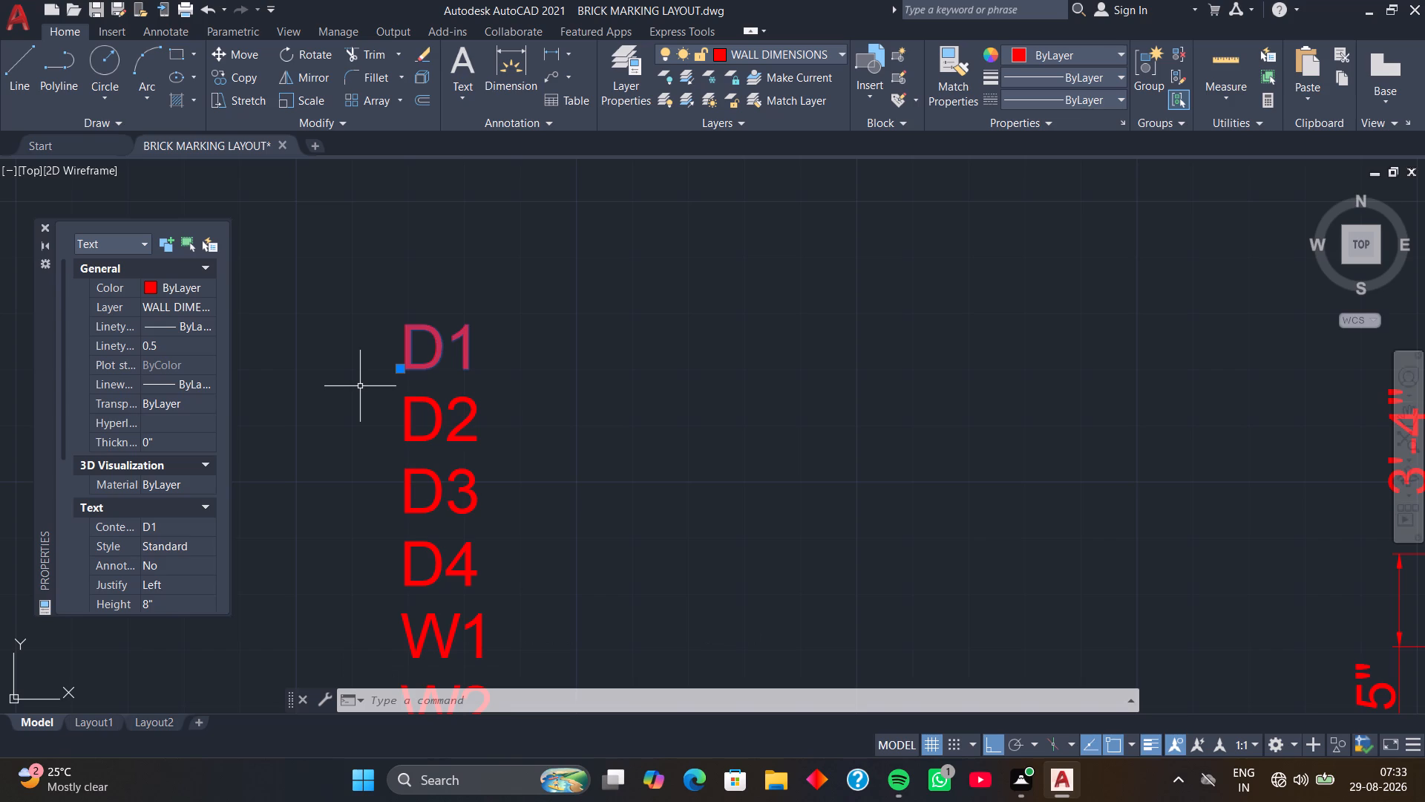
scroll(550, 394, "down", 2)
middle_click_drag(551, 413, 546, 369)
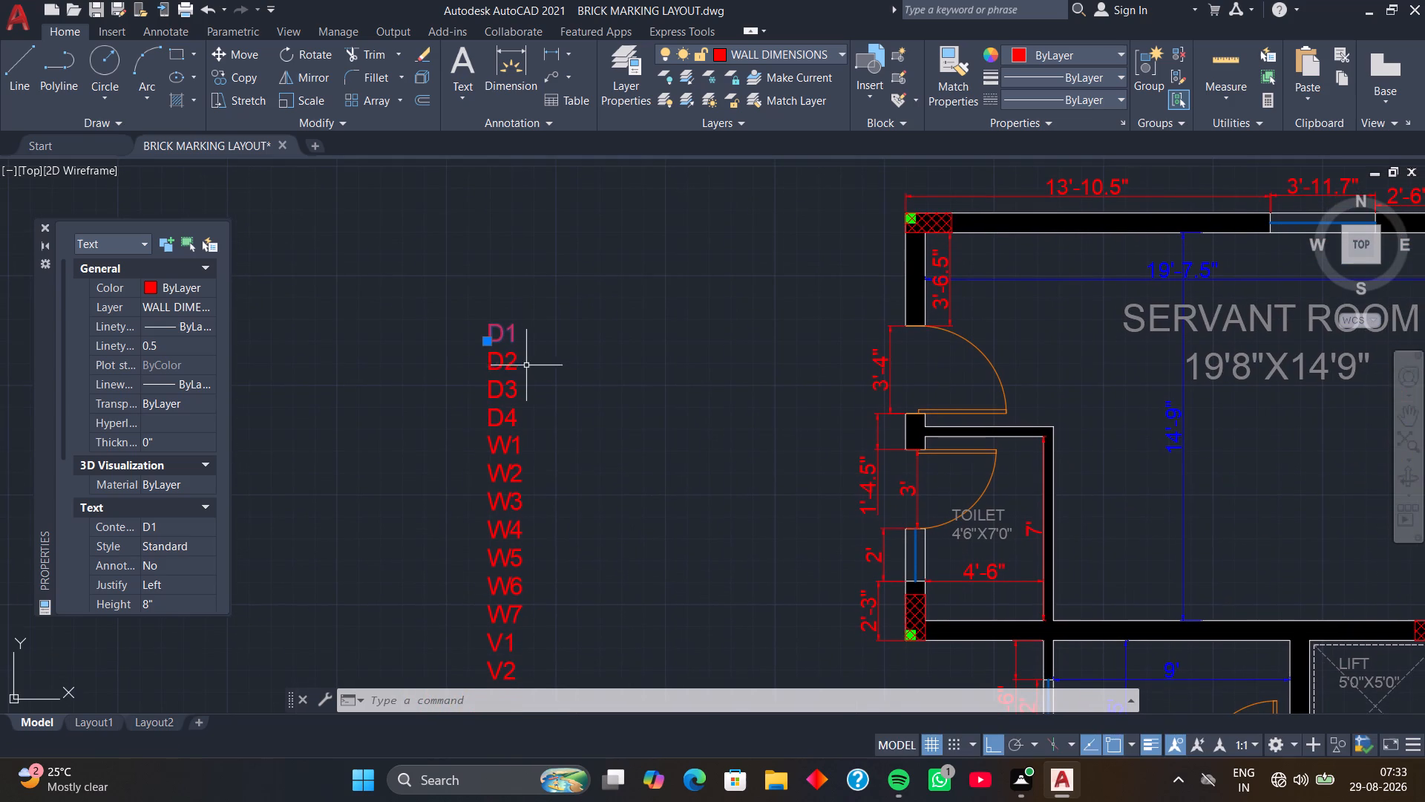
left_click(486, 344)
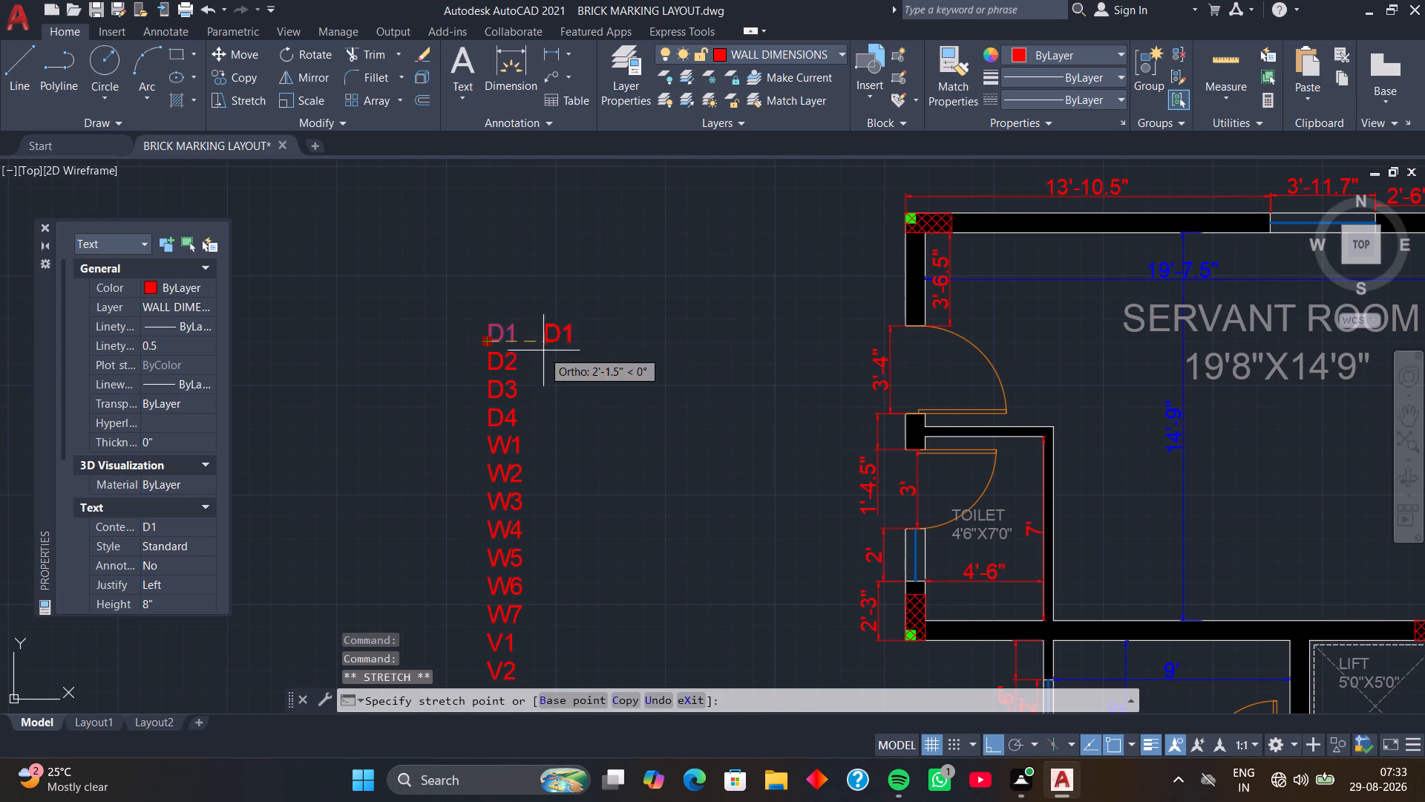
key("F8")
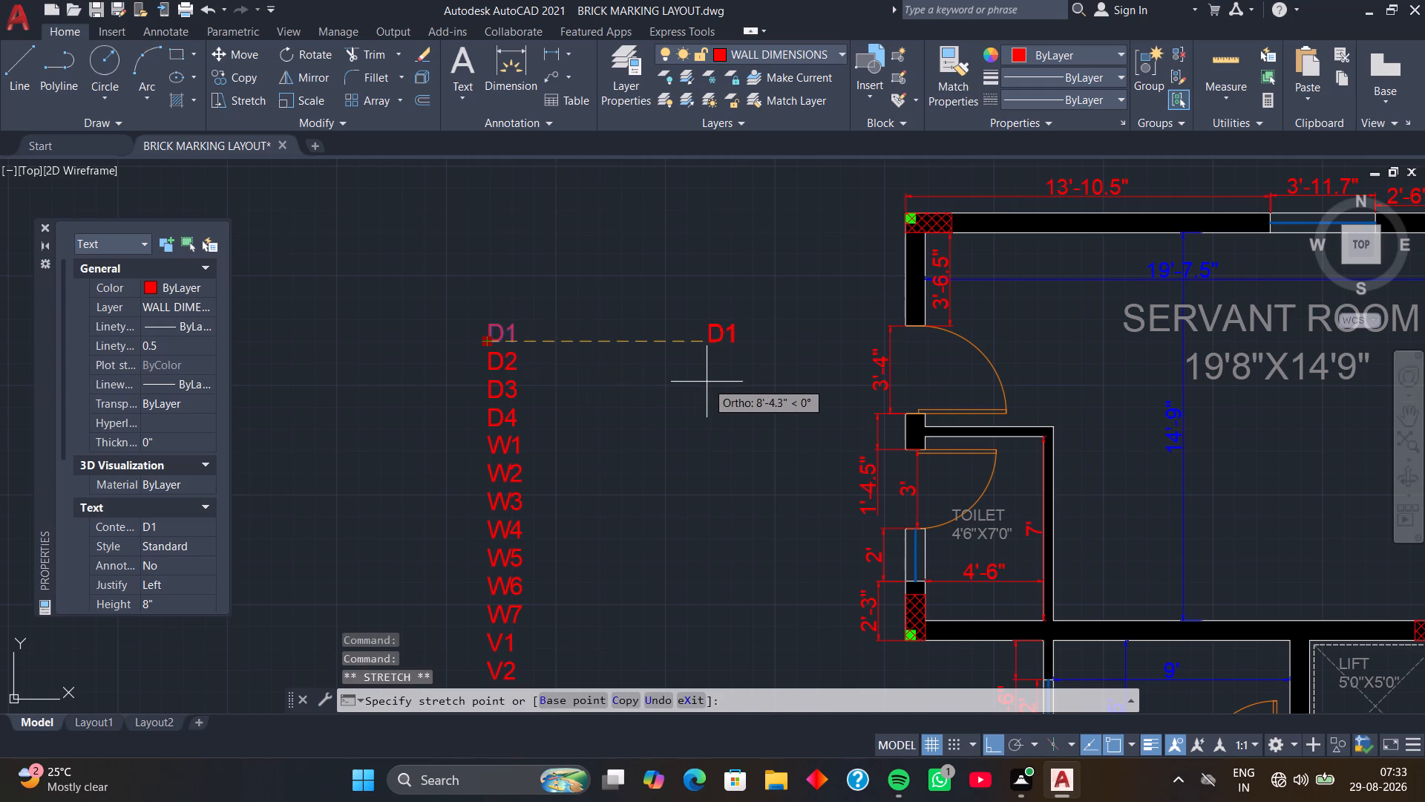
left_click(913, 377)
left_click(819, 387)
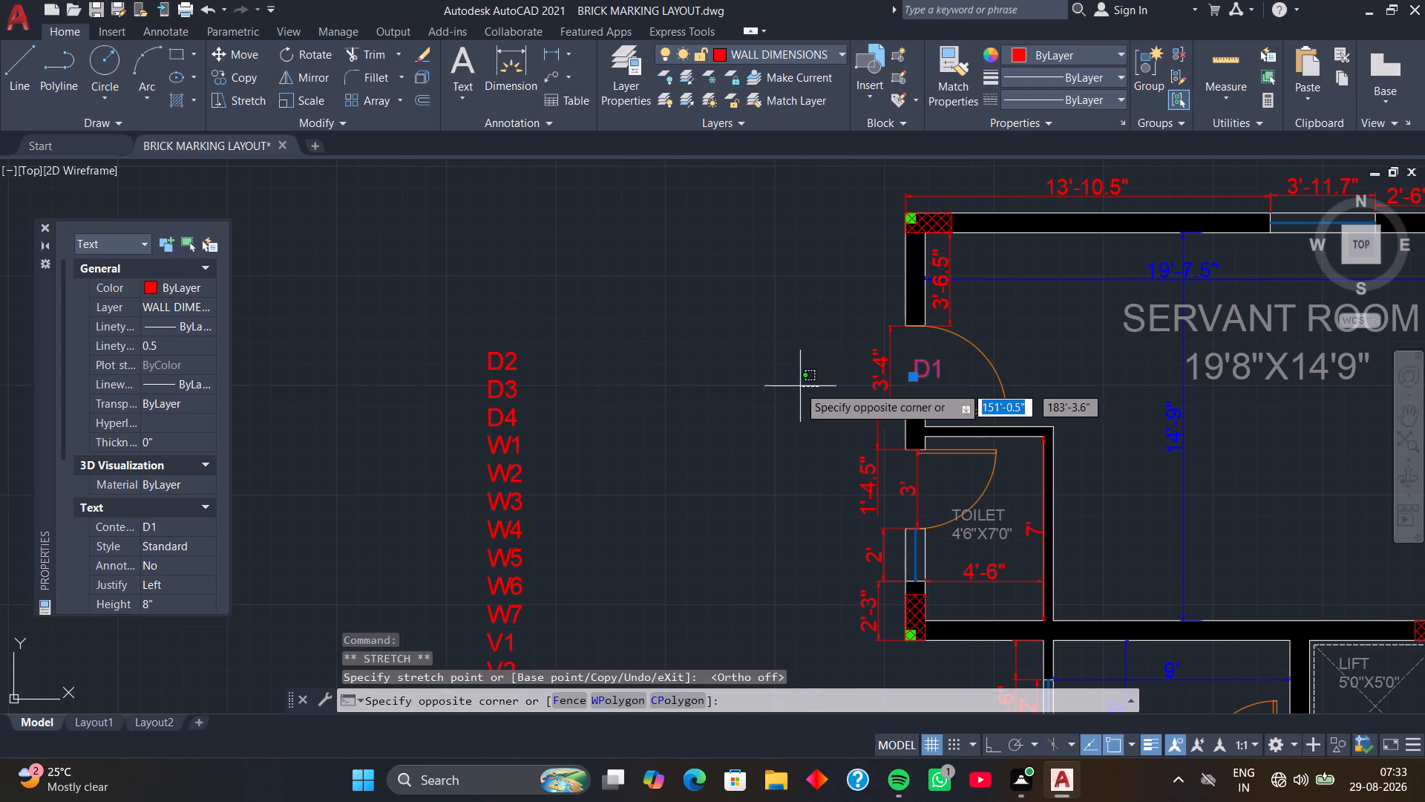
left_click(786, 386)
scroll(810, 394, "down", 1)
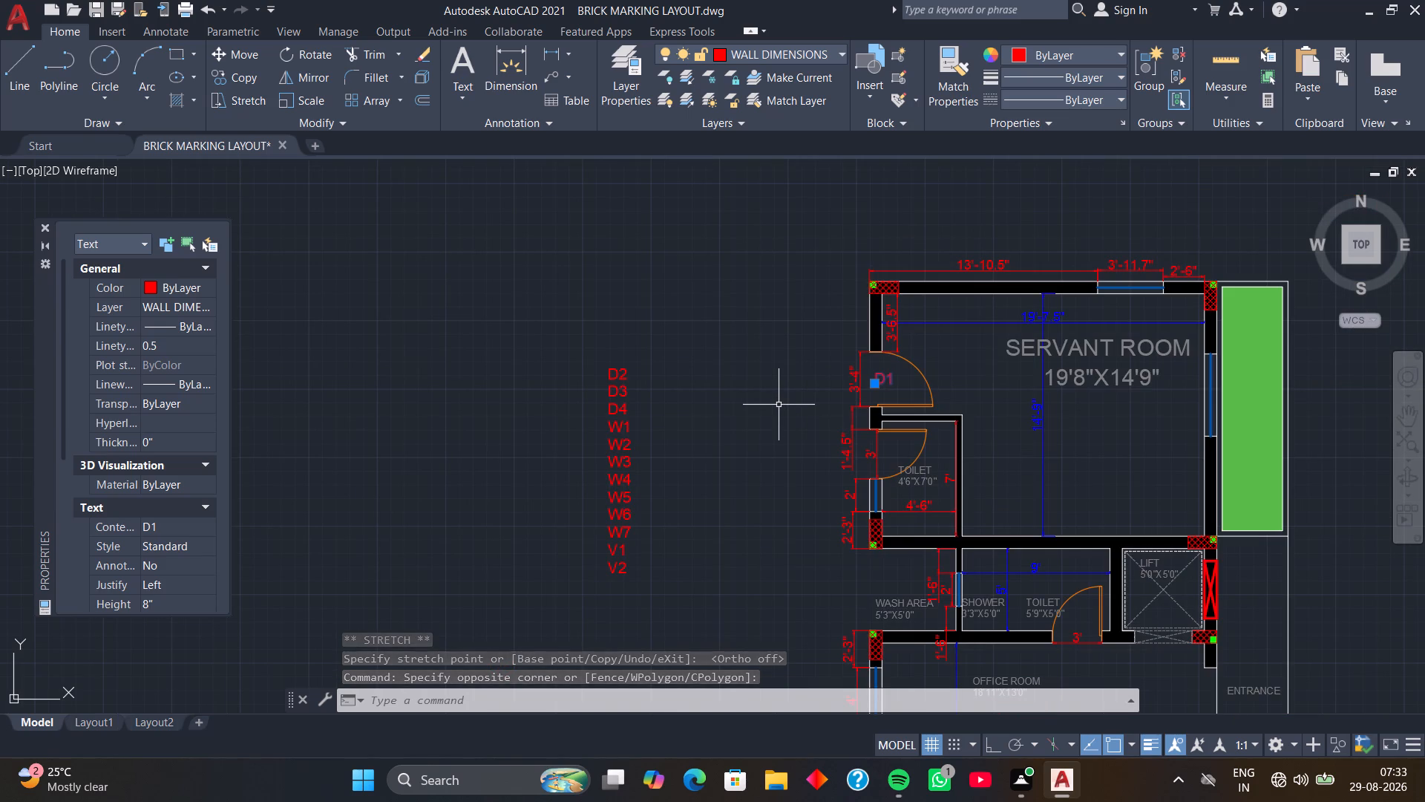
key("Escape")
Create single-line text labels MD1 and MD2 beside the label column, with 8" height and 0 rotation, one per line.
type("DT")
key("space")
middle_click_drag(715, 360, 681, 337)
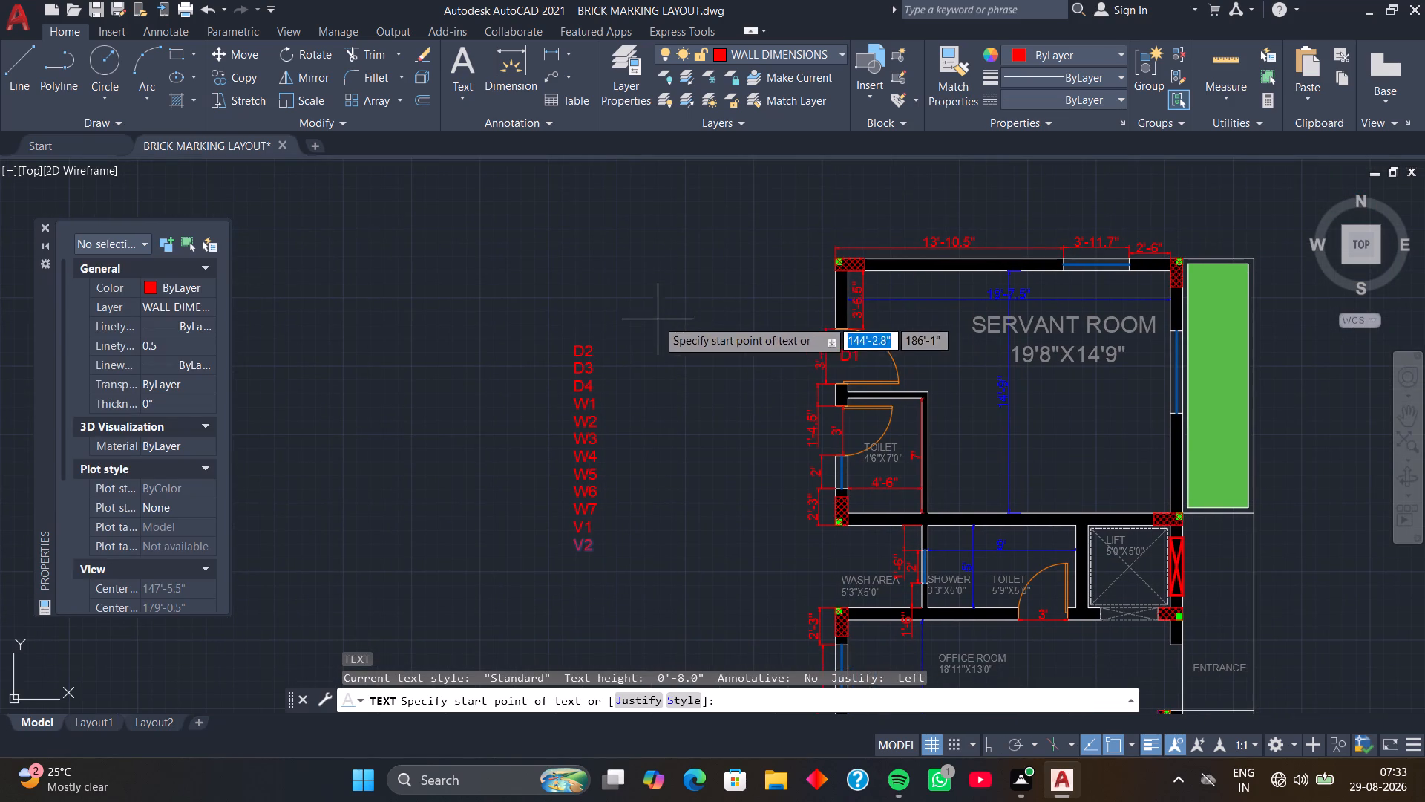
left_click(655, 317)
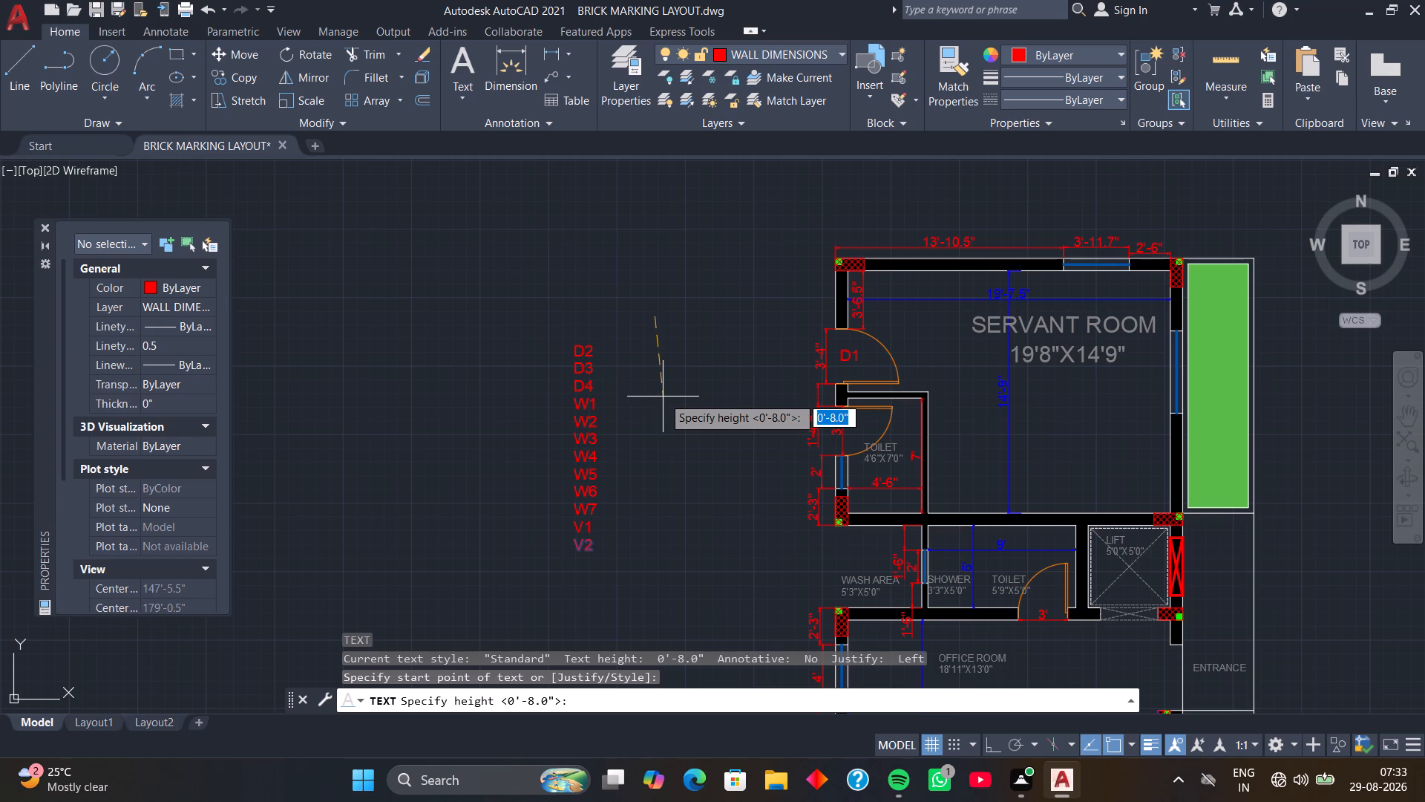
key("F8")
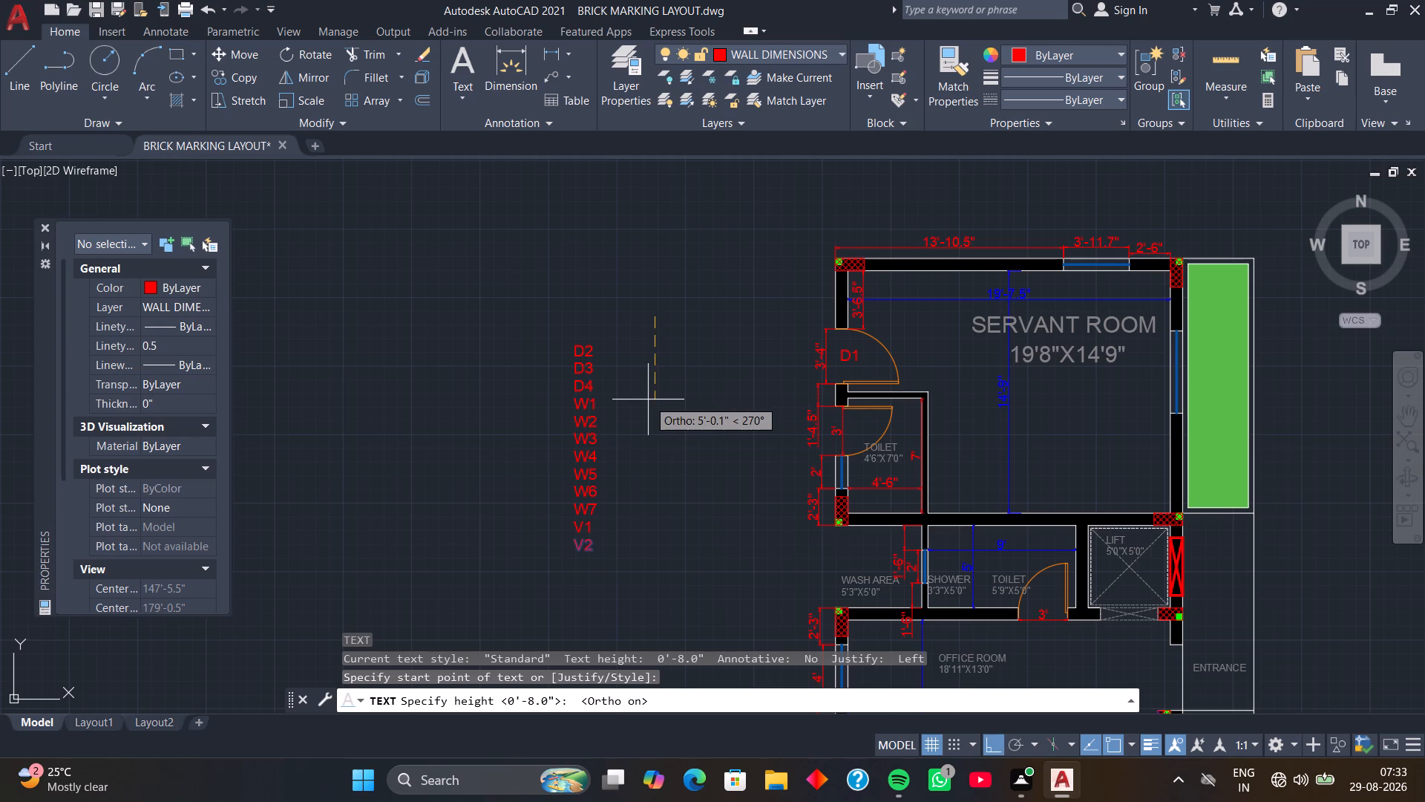
key("8")
key("Return")
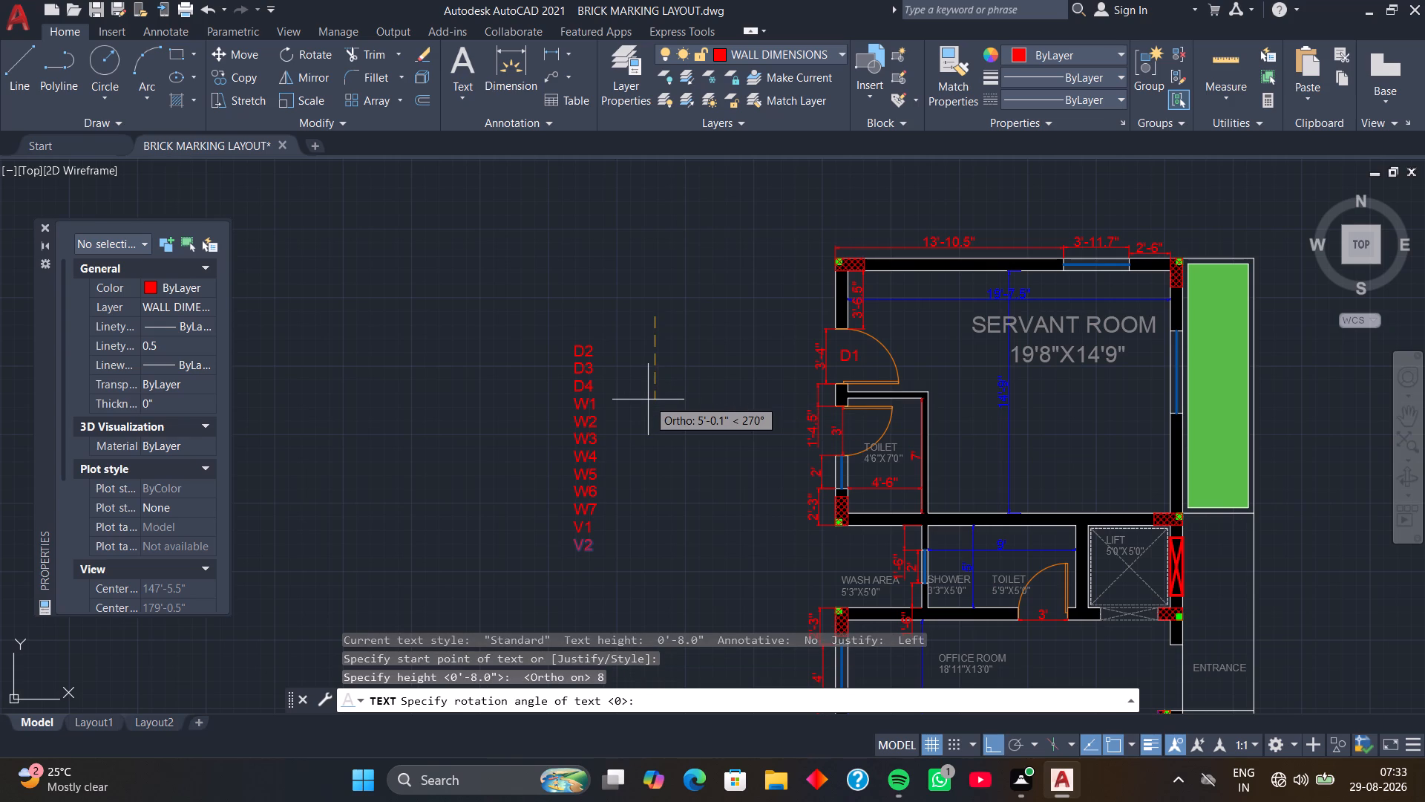
key("Return")
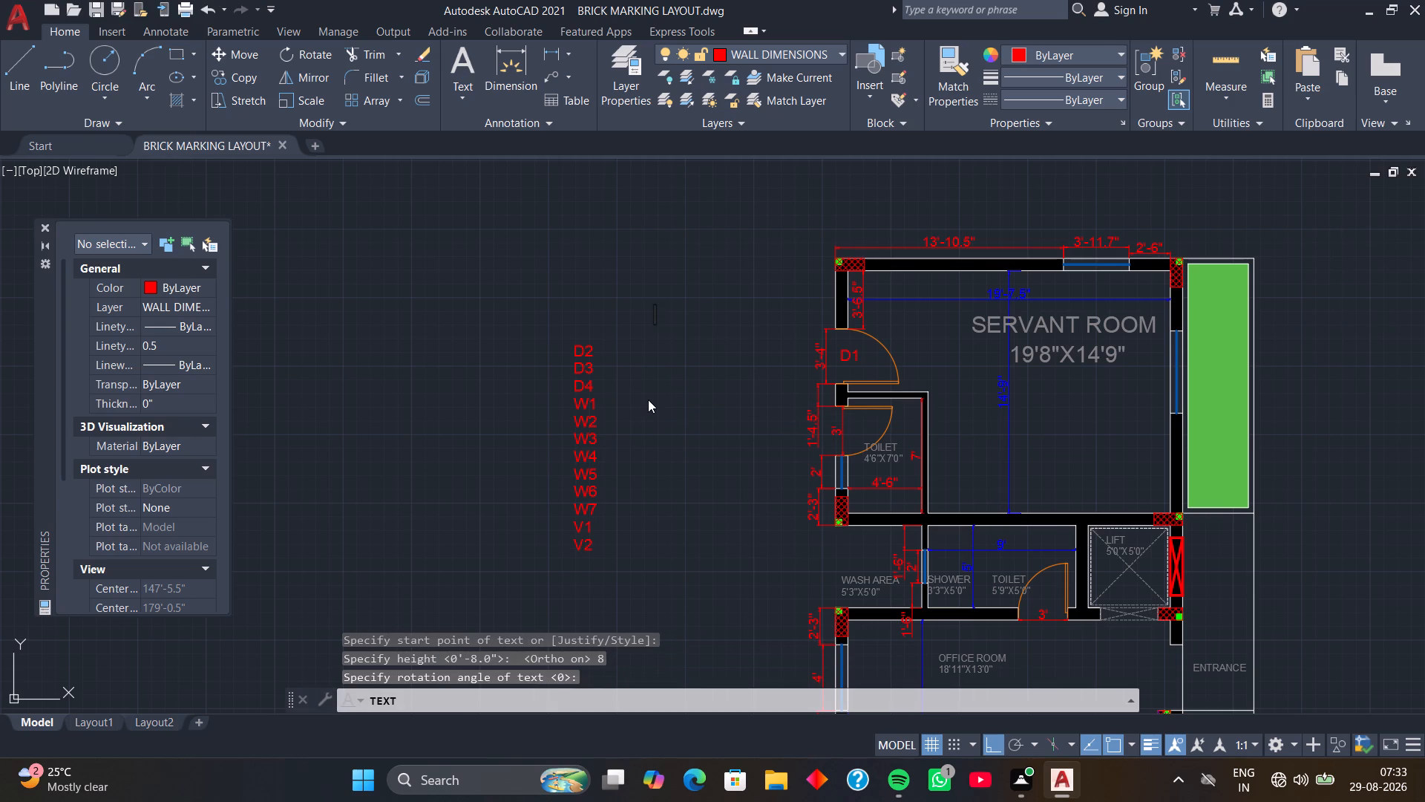
key("m")
key("d")
key("1")
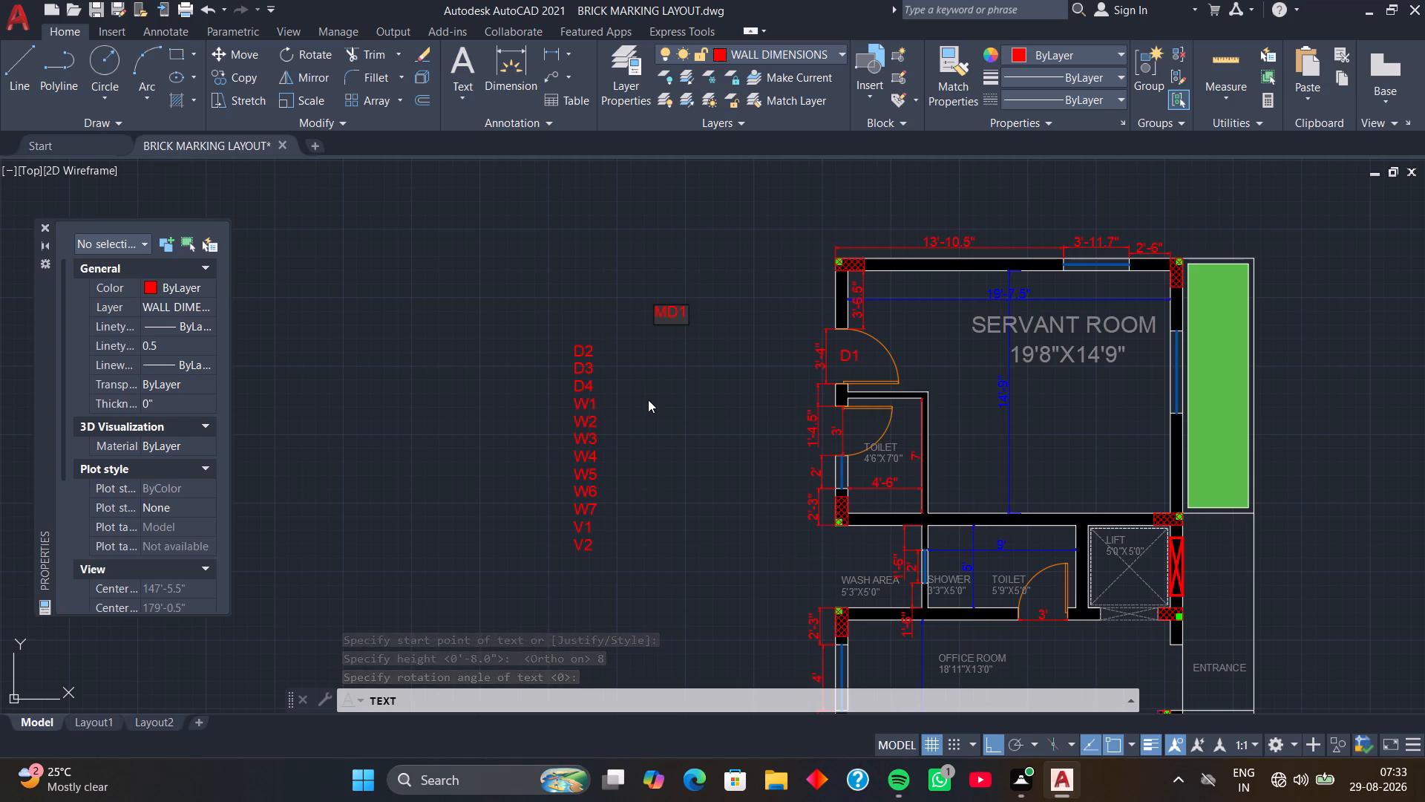
key("Return")
key("m")
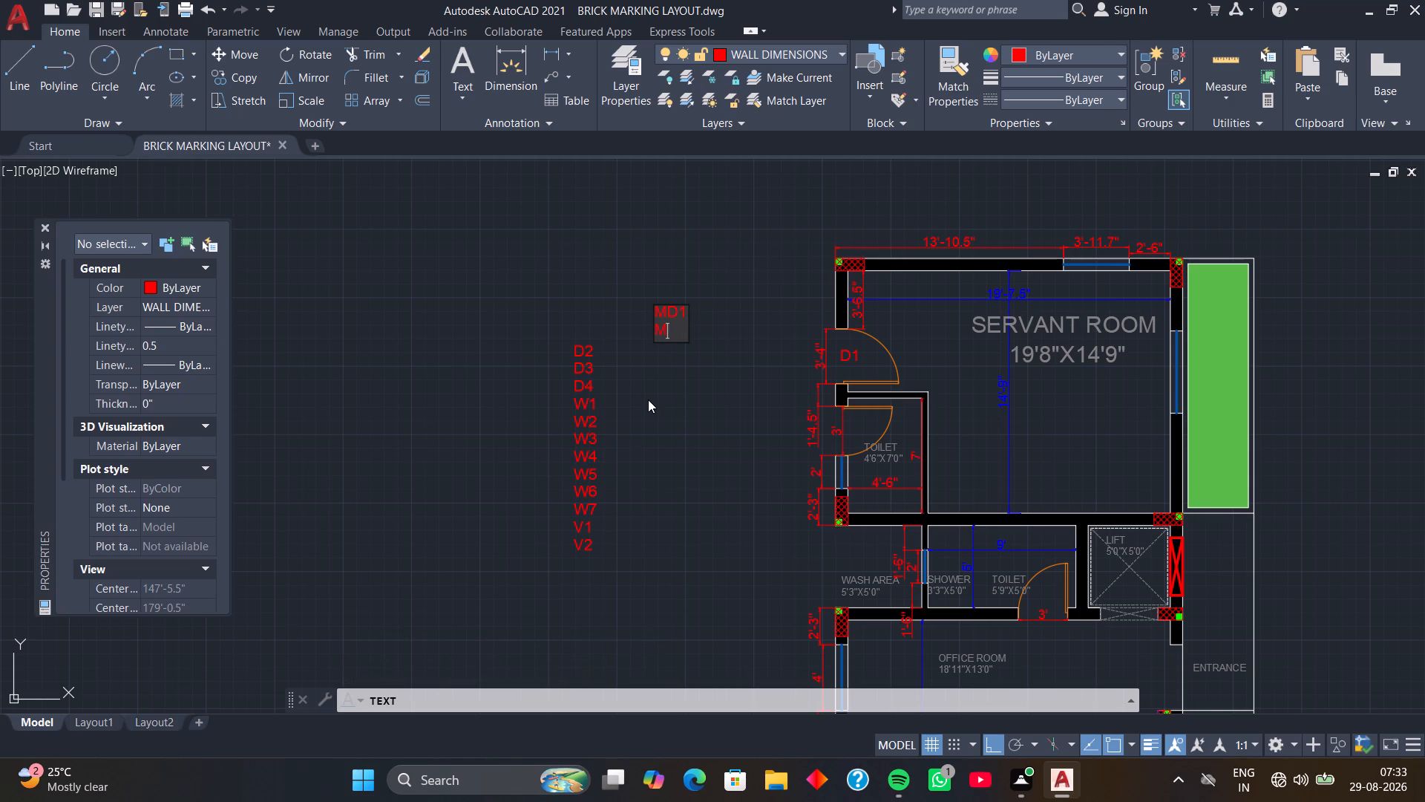
type("D2")
key("Return")
key("Return")
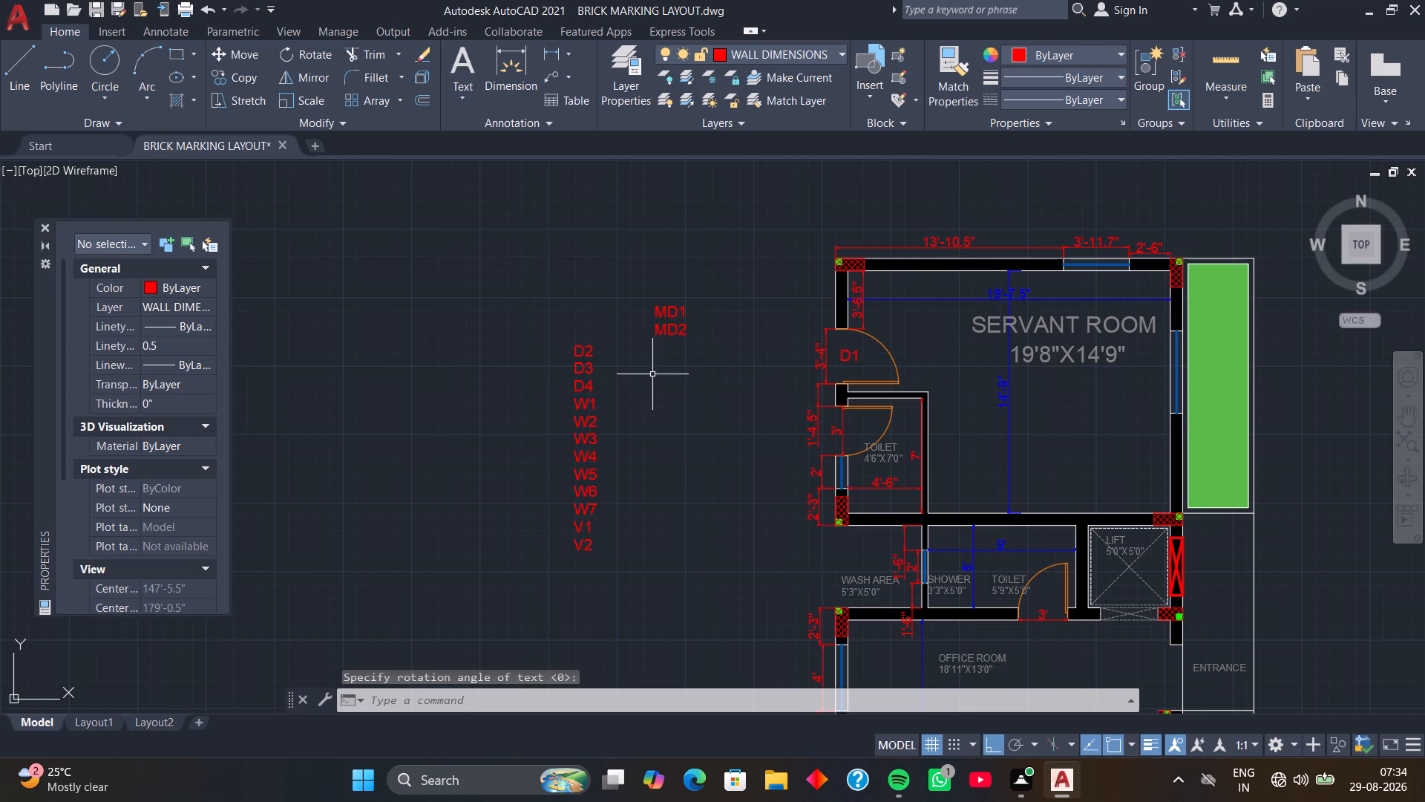
Copy the D2 label in Multiple mode, with Ortho off, into the 3' door opening of the 4'6"X7'0" toilet.
scroll(652, 374, "up", 1)
middle_click_drag(695, 352, 594, 331)
middle_click_drag(608, 356, 563, 346)
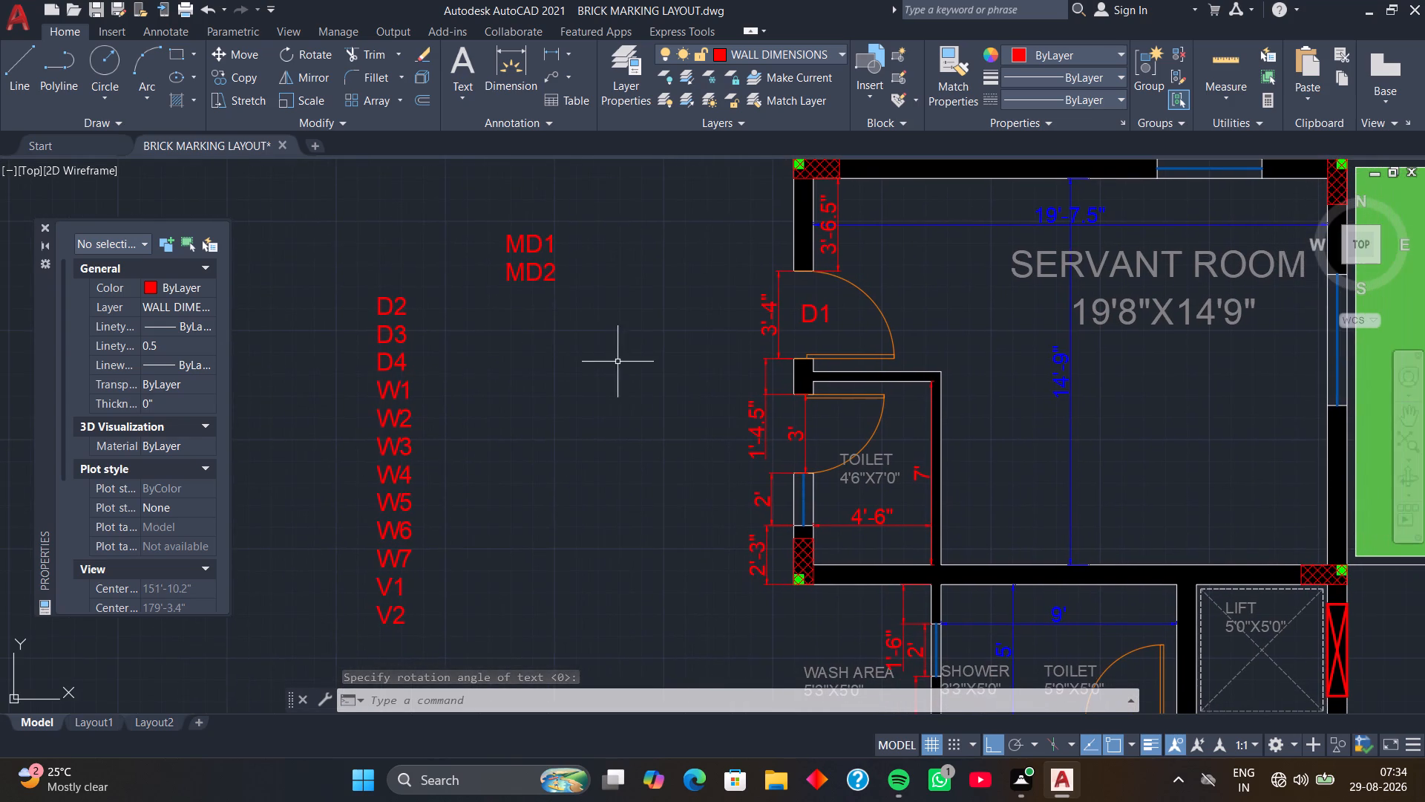
left_click(393, 305)
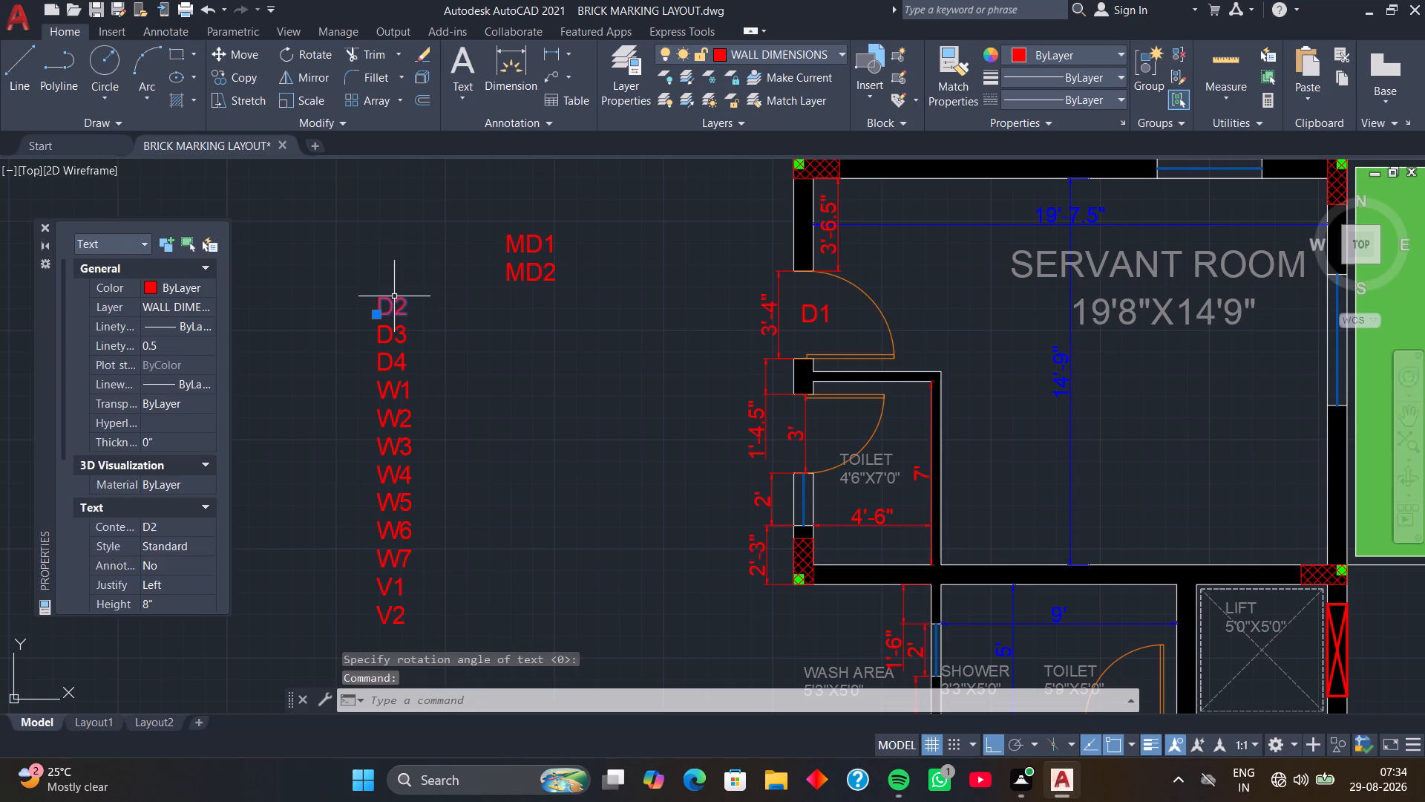
key("c")
type("O")
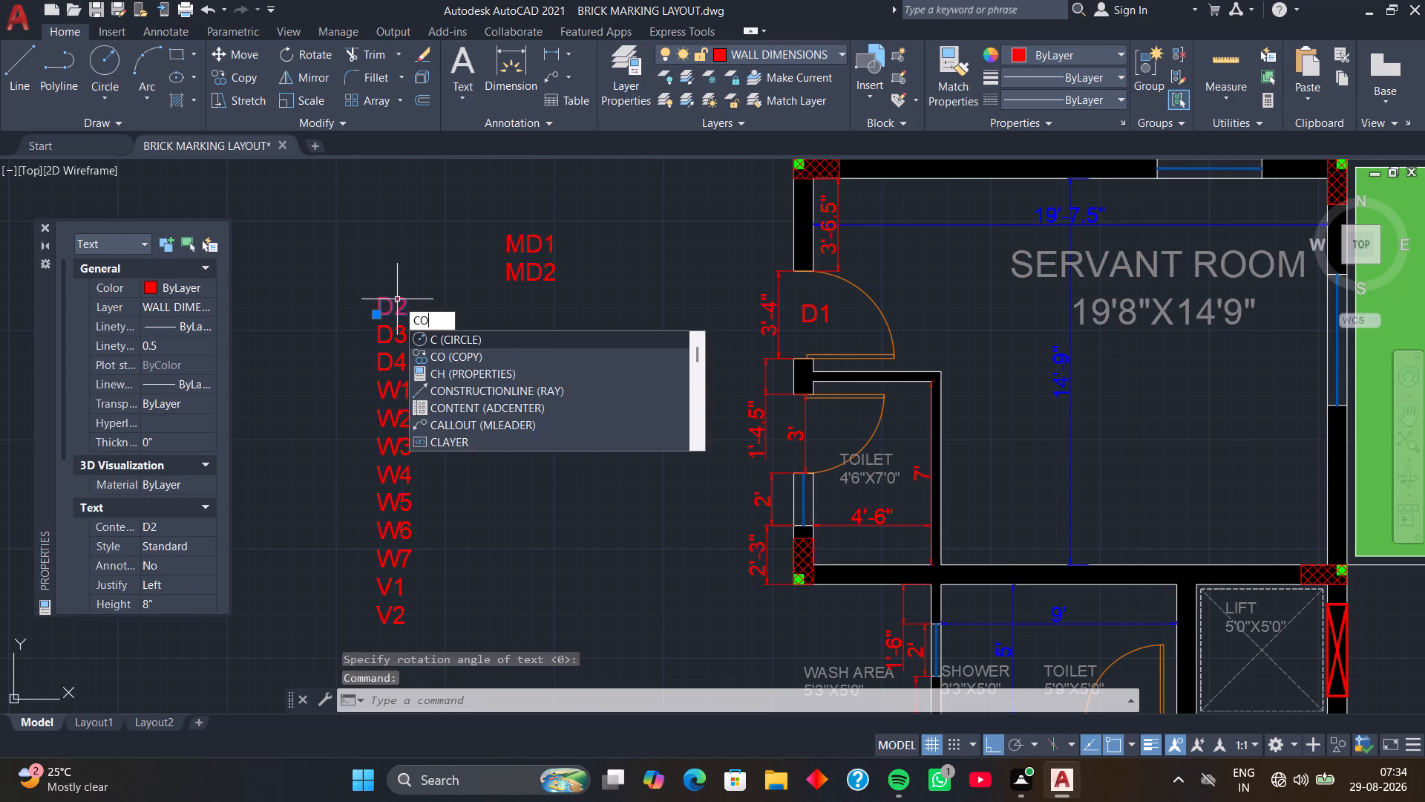
key("space")
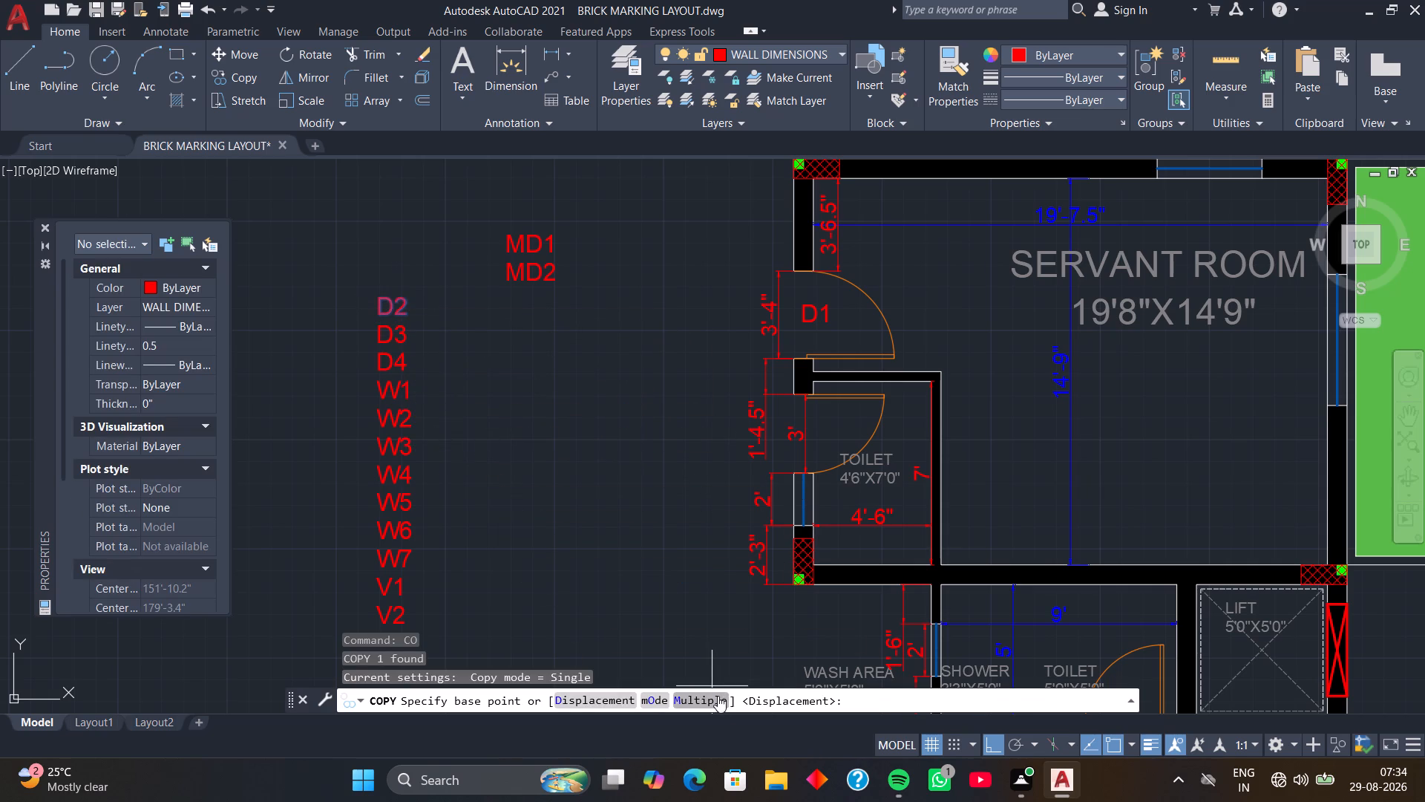
left_click(717, 695)
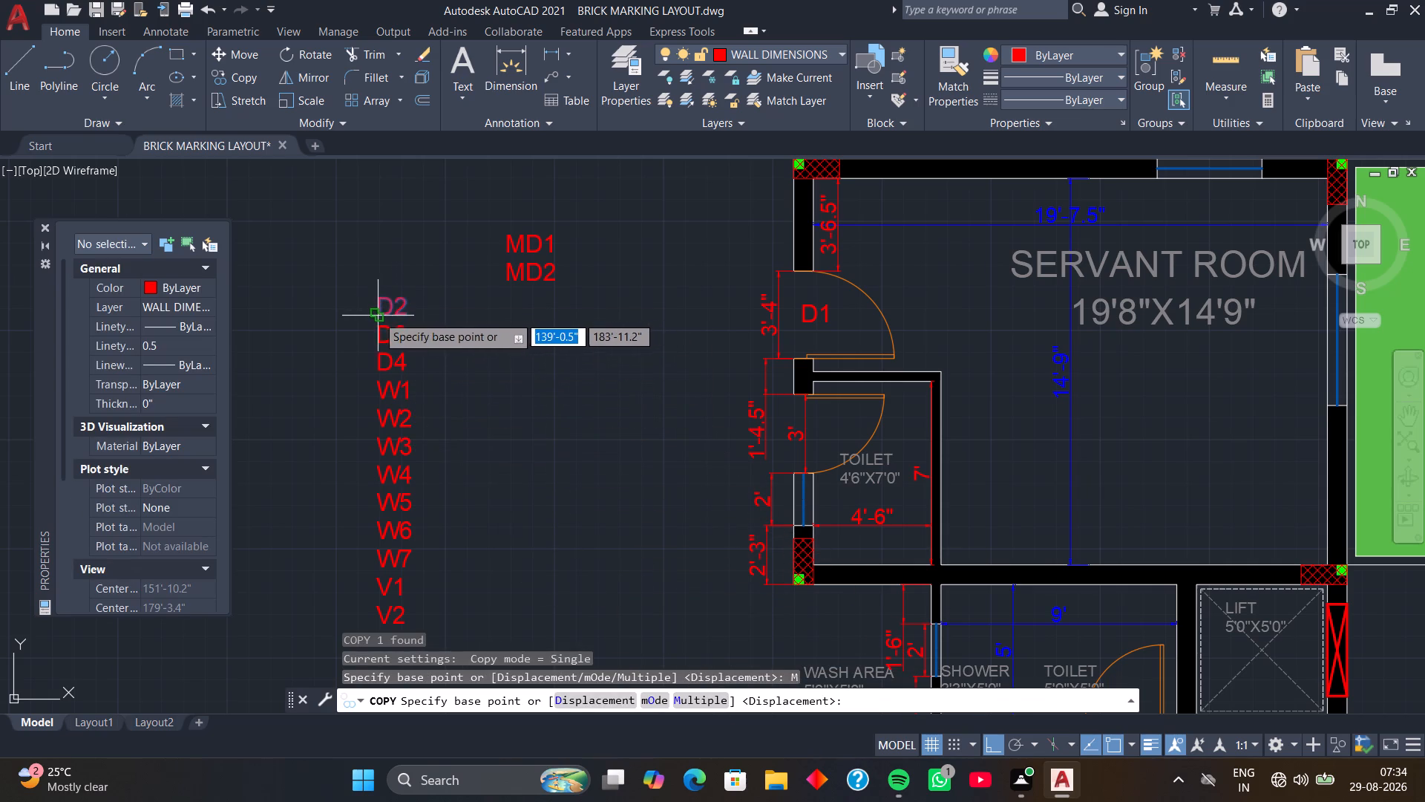
left_click(377, 316)
key("F8")
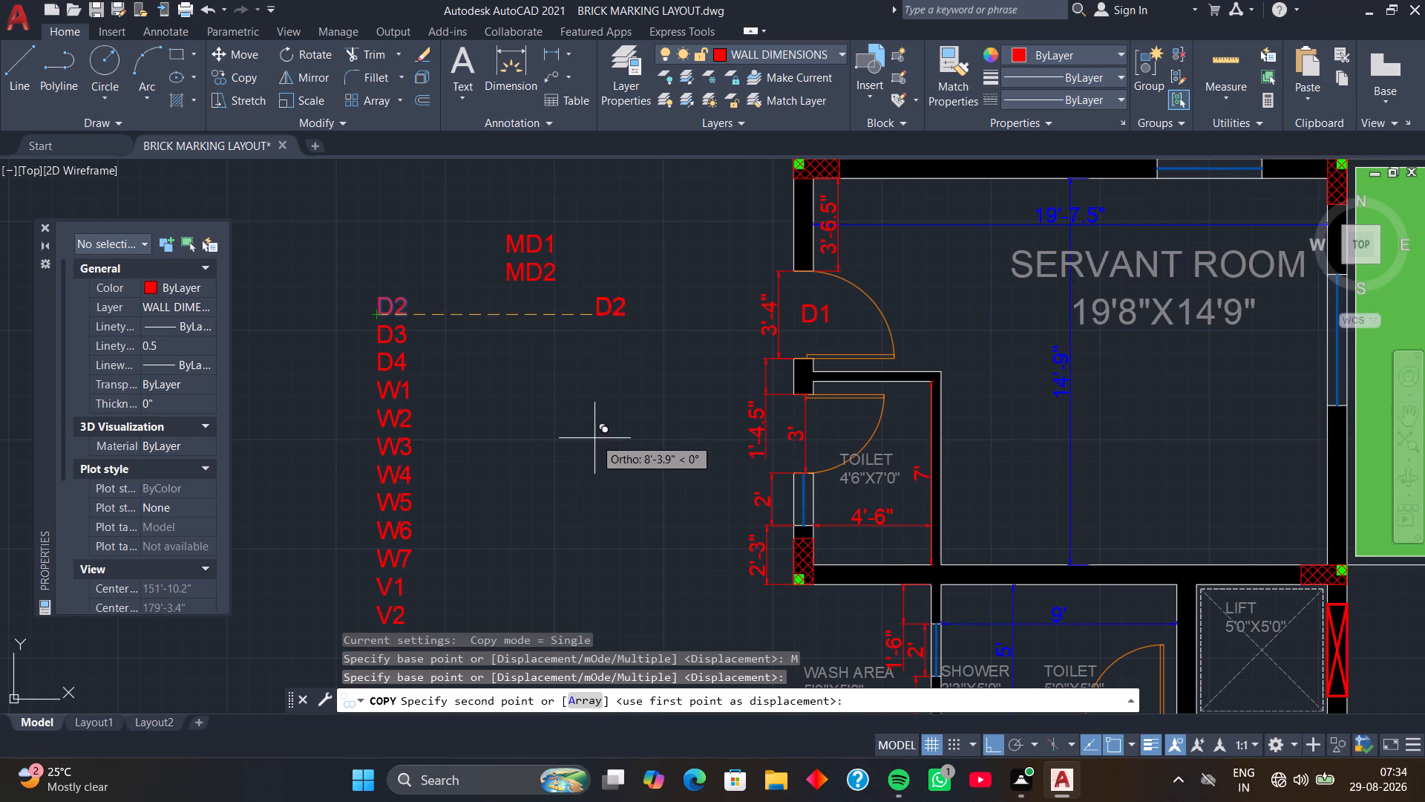
scroll(594, 446, "down", 1)
scroll(716, 447, "up", 3)
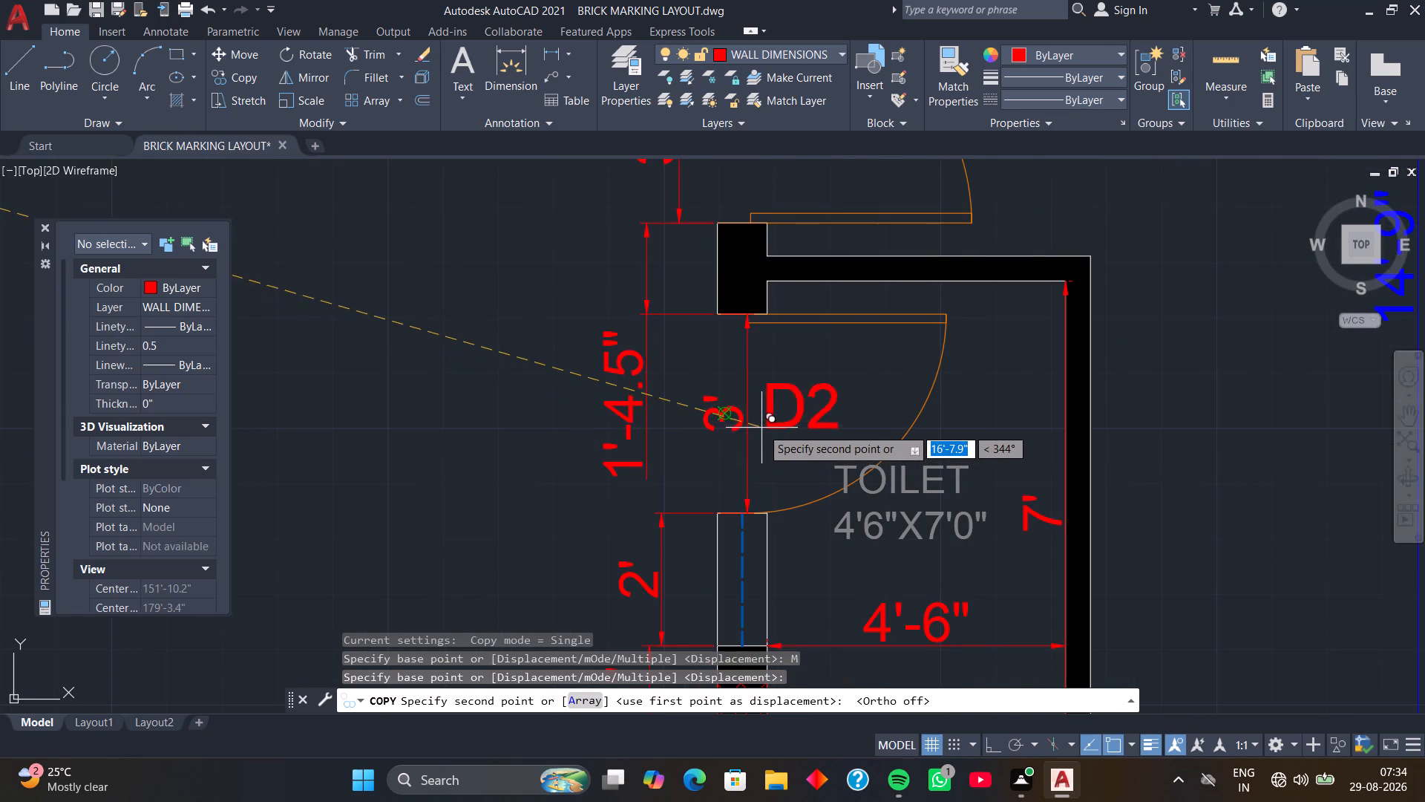
left_click(761, 427)
Place another D2 copy at the 3' door between the 5'9"X5'0" toilet and the Office Room, and finish copying.
scroll(759, 436, "down", 2)
middle_click_drag(765, 476, 634, 313)
middle_click_drag(916, 519, 781, 380)
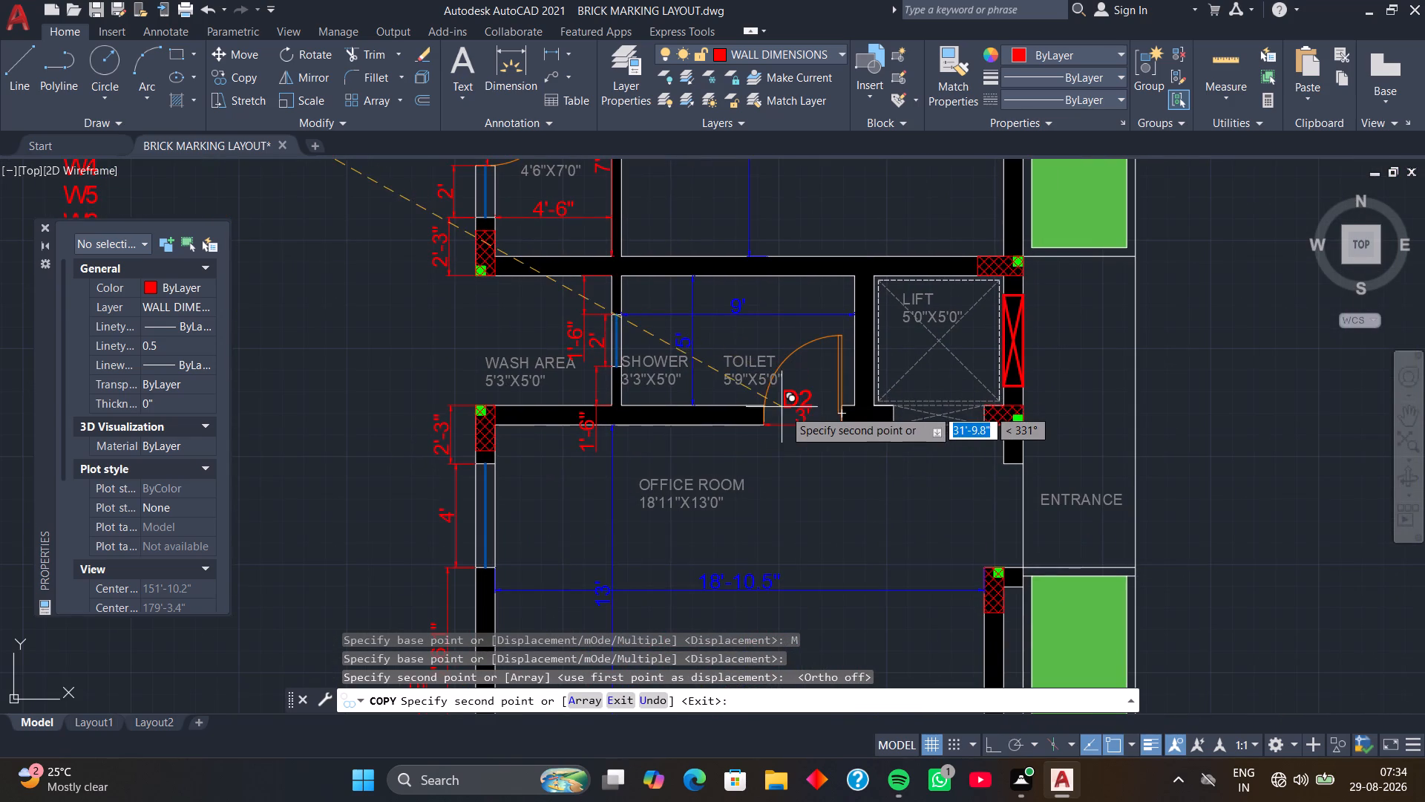
left_click(782, 399)
middle_click_drag(785, 481, 743, 356)
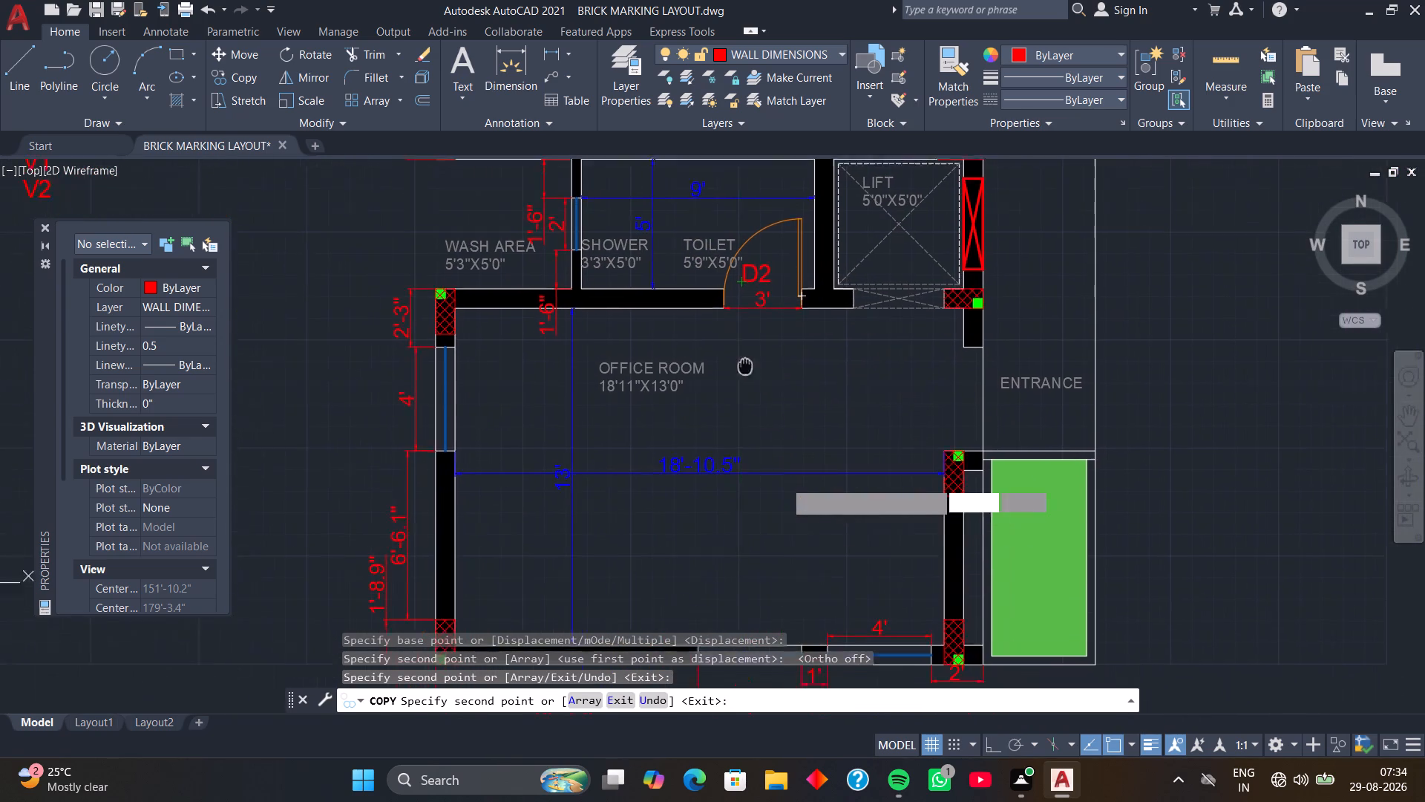
middle_click_drag(743, 356, 738, 340)
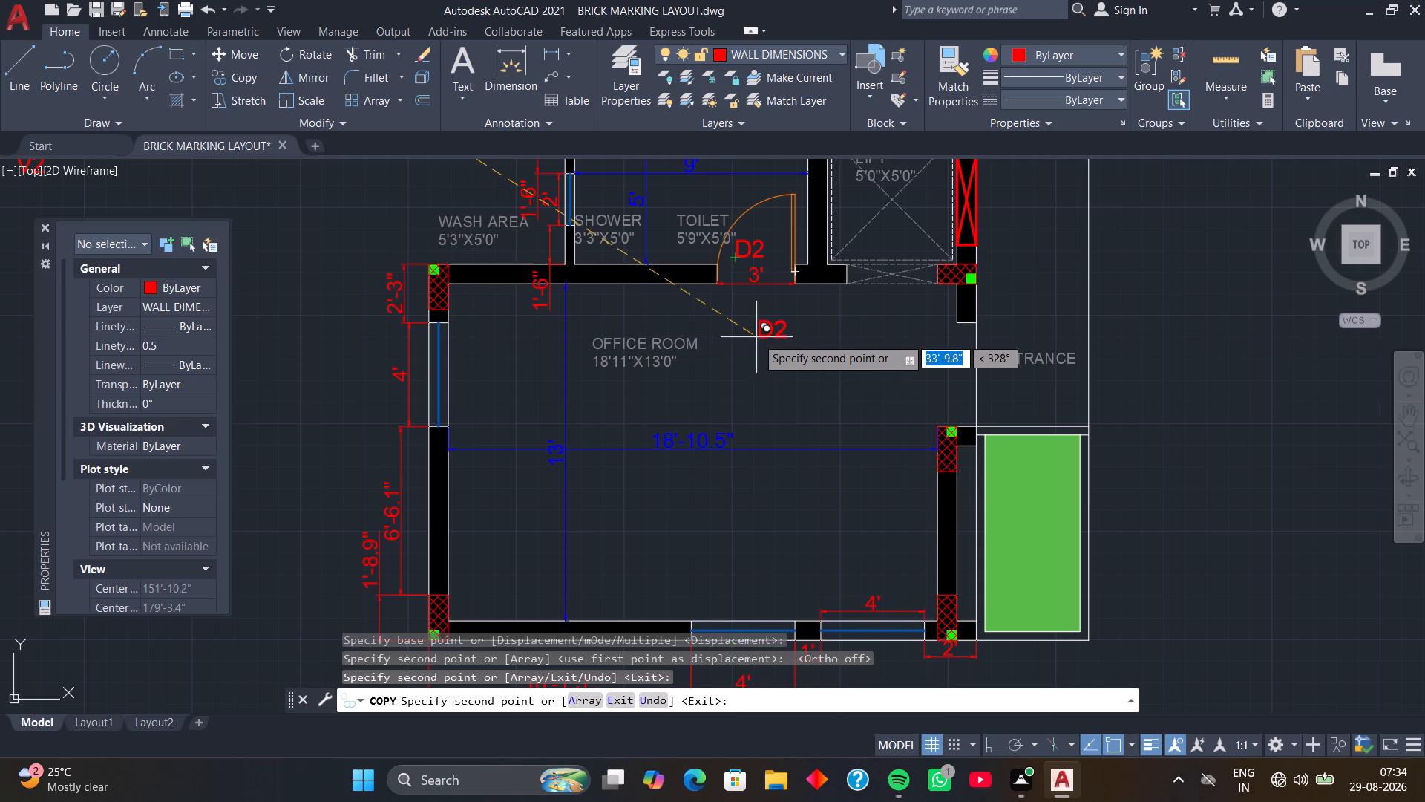
key("space")
Copy the MD2 label to the Office Room's main door opening at the Entrance.
scroll(740, 337, "down", 2)
middle_click_drag(740, 336, 871, 338)
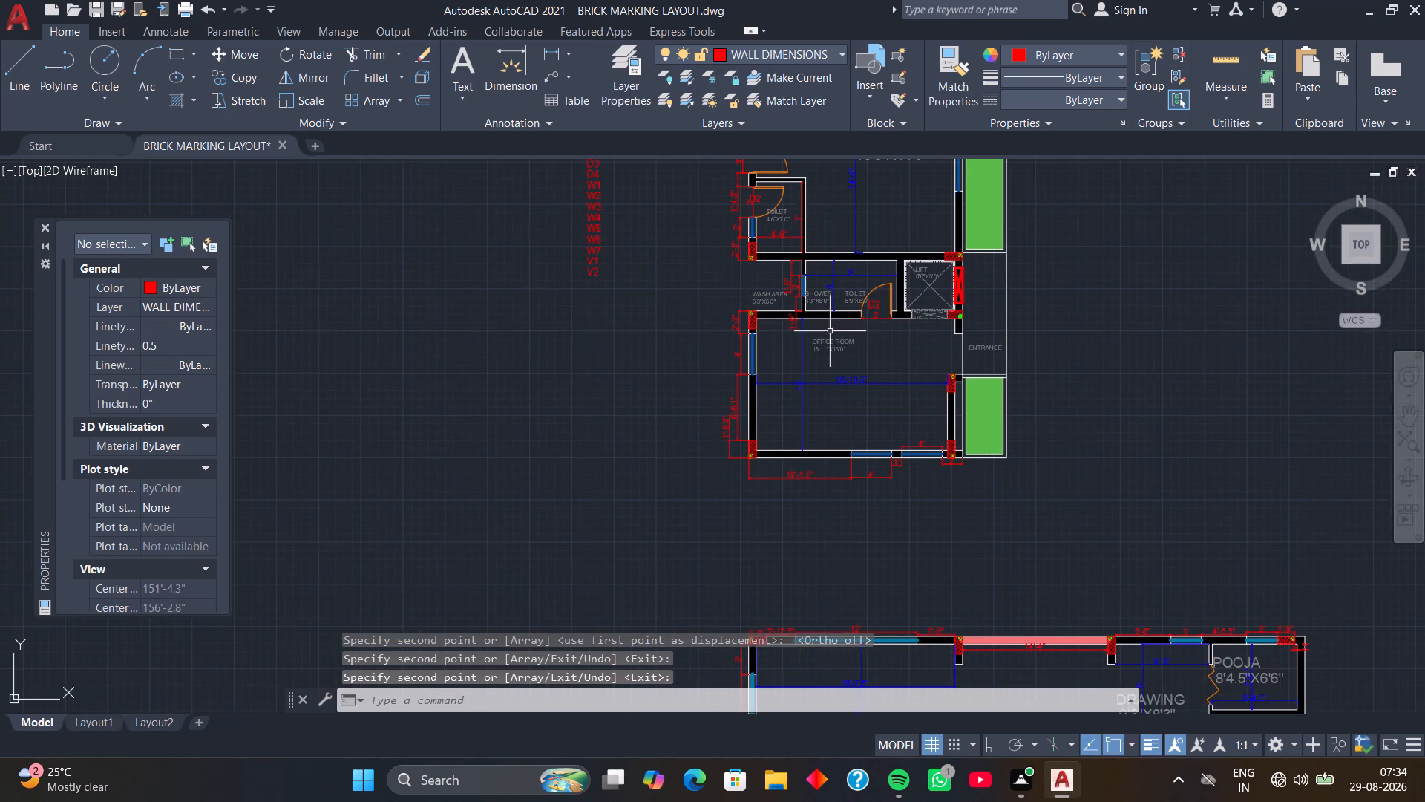
middle_click_drag(638, 261, 687, 388)
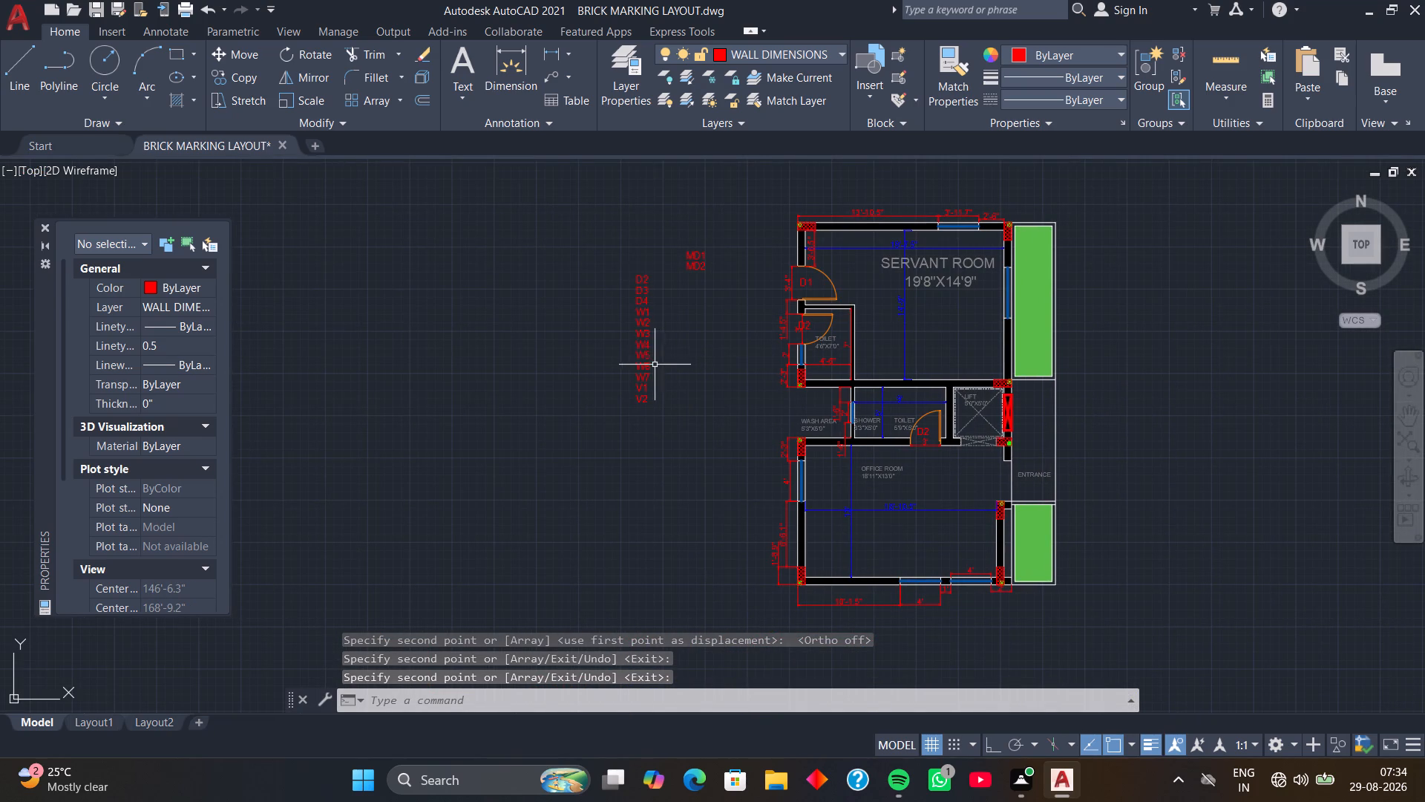
scroll(653, 365, "up", 1)
middle_click_drag(671, 256, 662, 310)
left_click(703, 261)
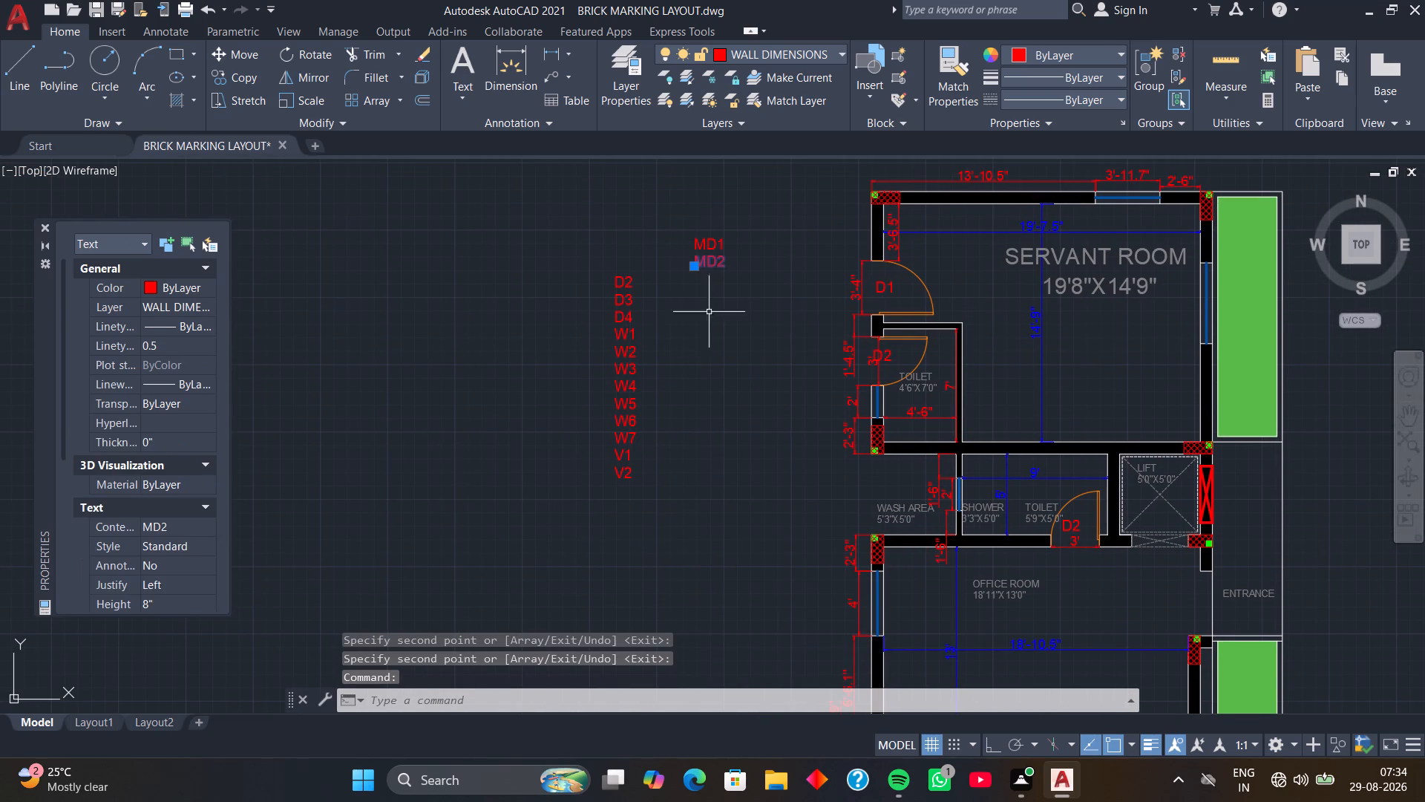
type("CO")
key("space")
left_click(692, 265)
scroll(801, 370, "down", 2)
middle_click_drag(802, 372, 765, 361)
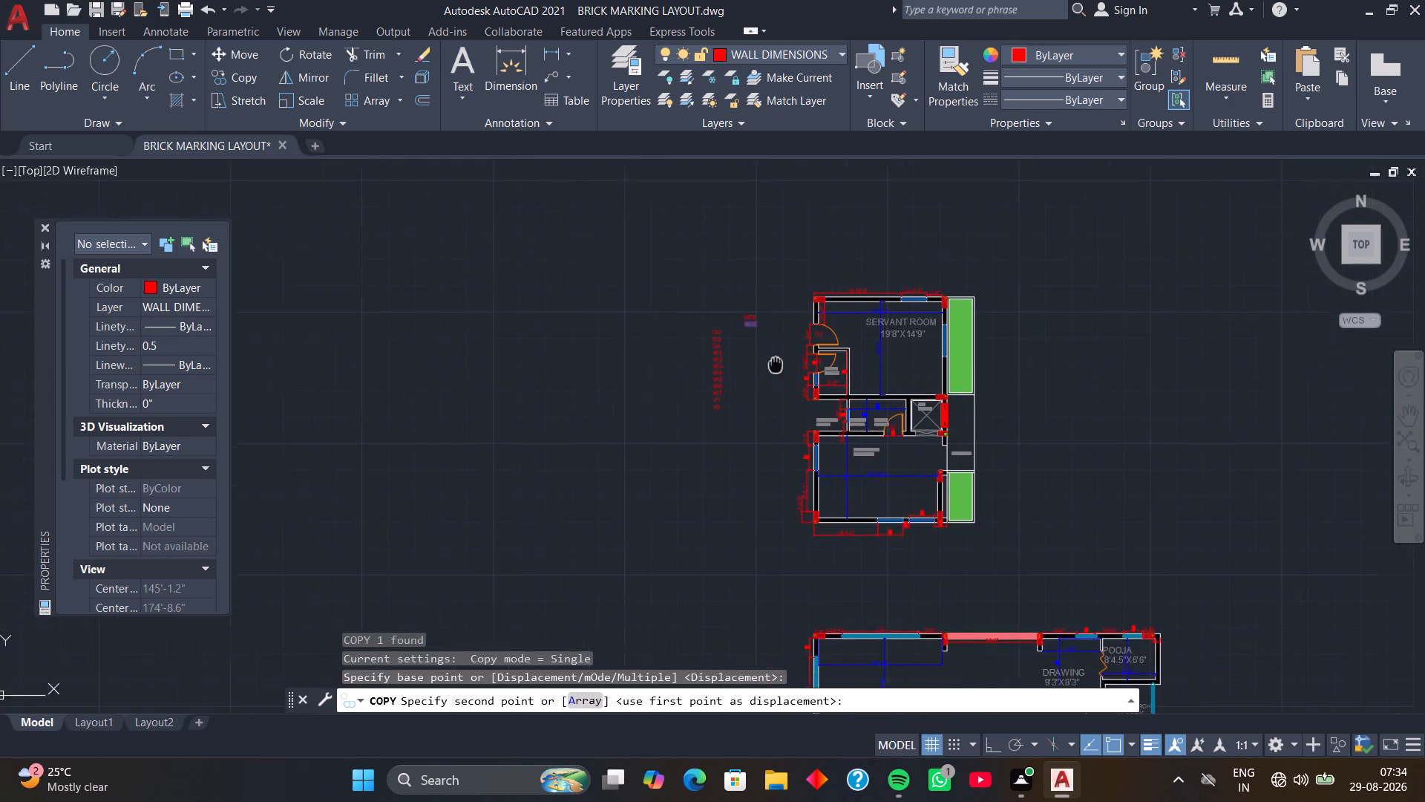
middle_click_drag(765, 361, 660, 319)
scroll(776, 392, "up", 4)
middle_click_drag(893, 422, 741, 362)
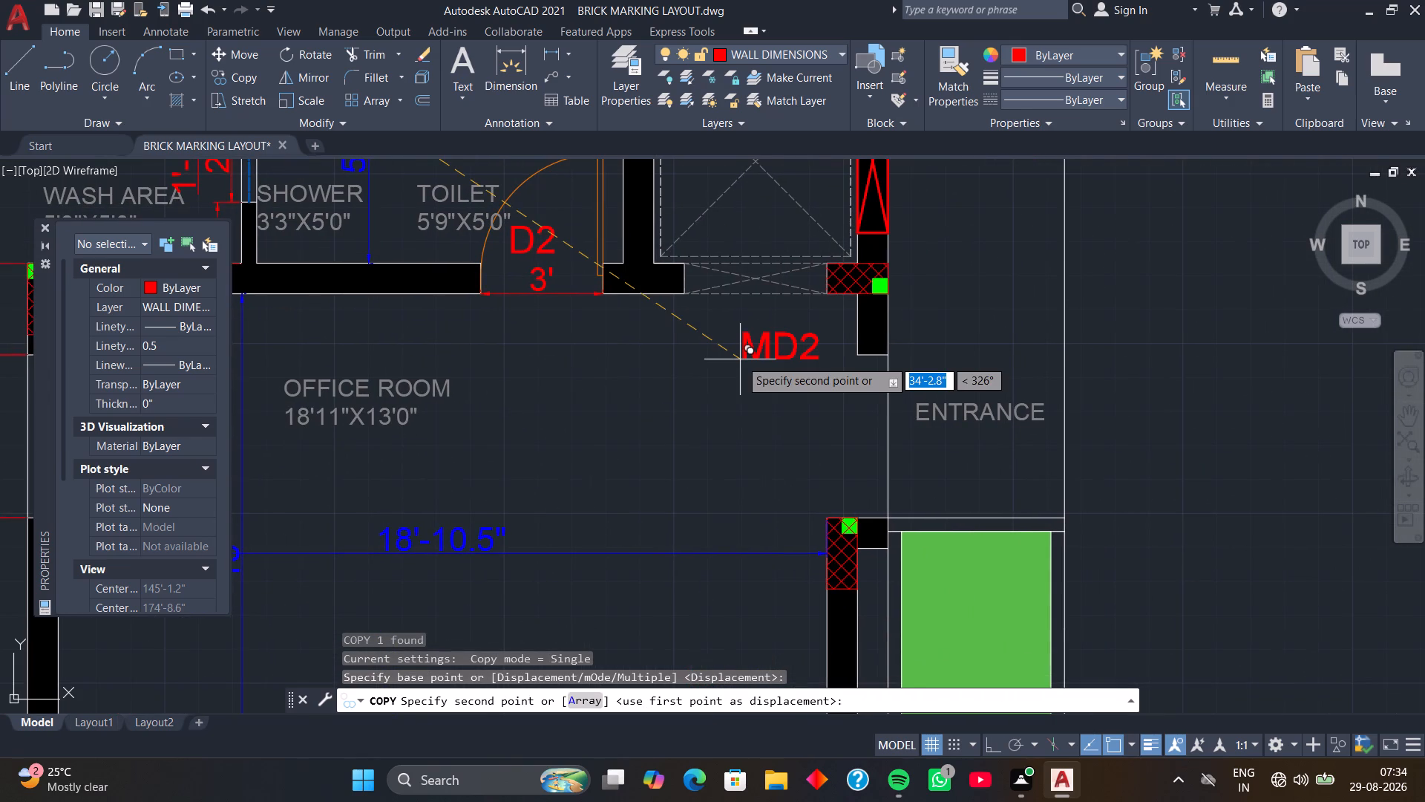
left_click(897, 451)
Copy the W4 label from the label column in Multiple mode to the Servant Room's 3'-11.7" window.
scroll(776, 431, "down", 2)
middle_click_drag(770, 431, 833, 510)
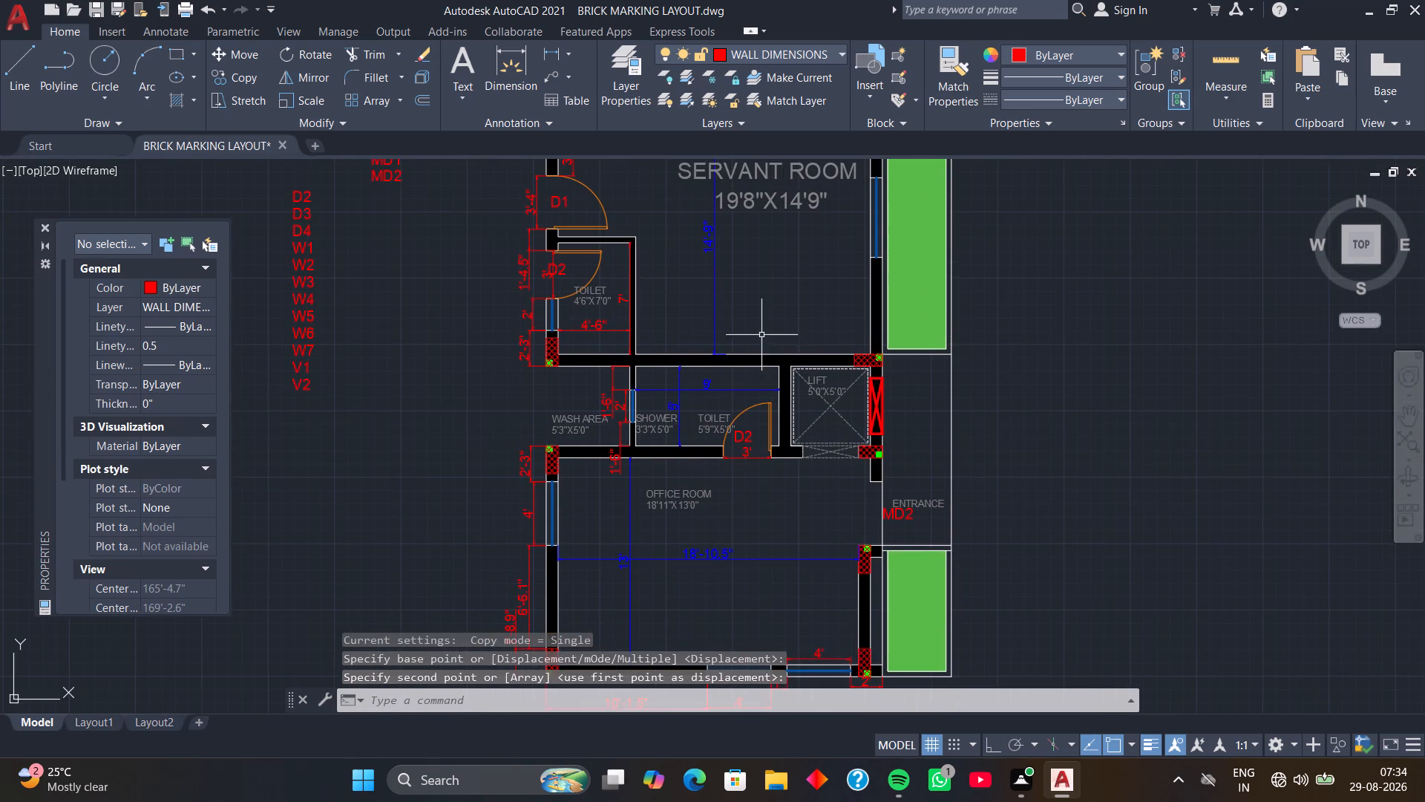
scroll(761, 334, "down", 1)
middle_click_drag(753, 327, 783, 431)
scroll(522, 418, "up", 3)
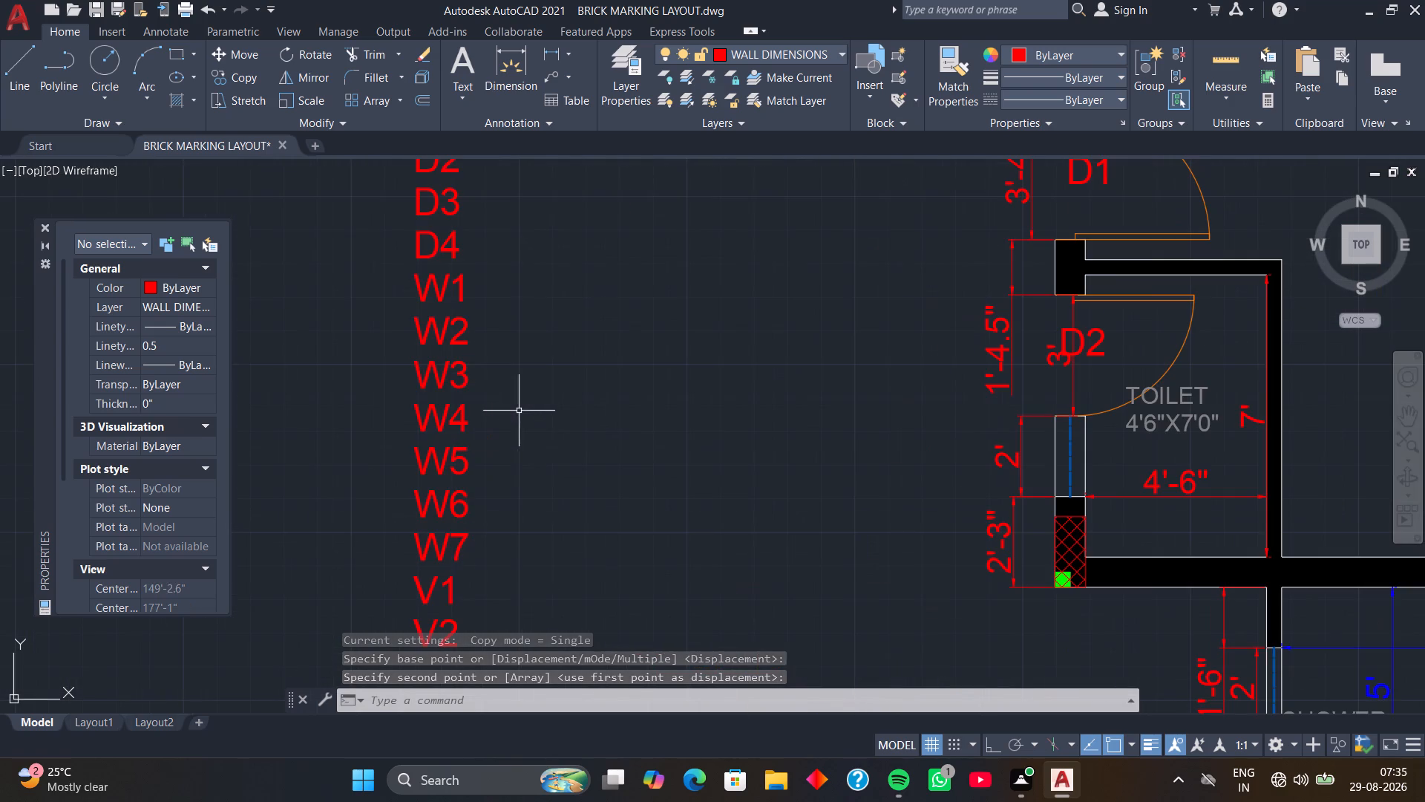
left_click(470, 419)
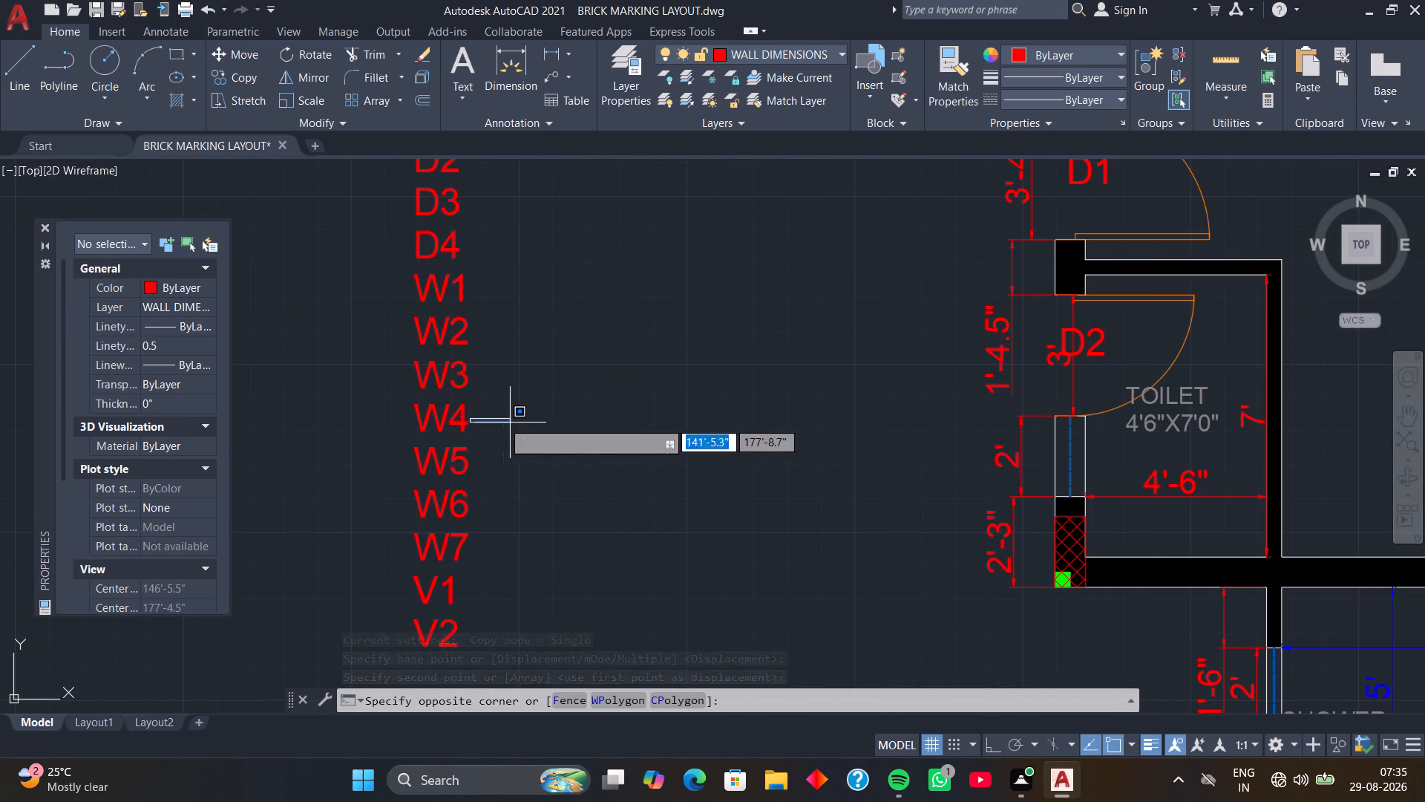
left_click(407, 418)
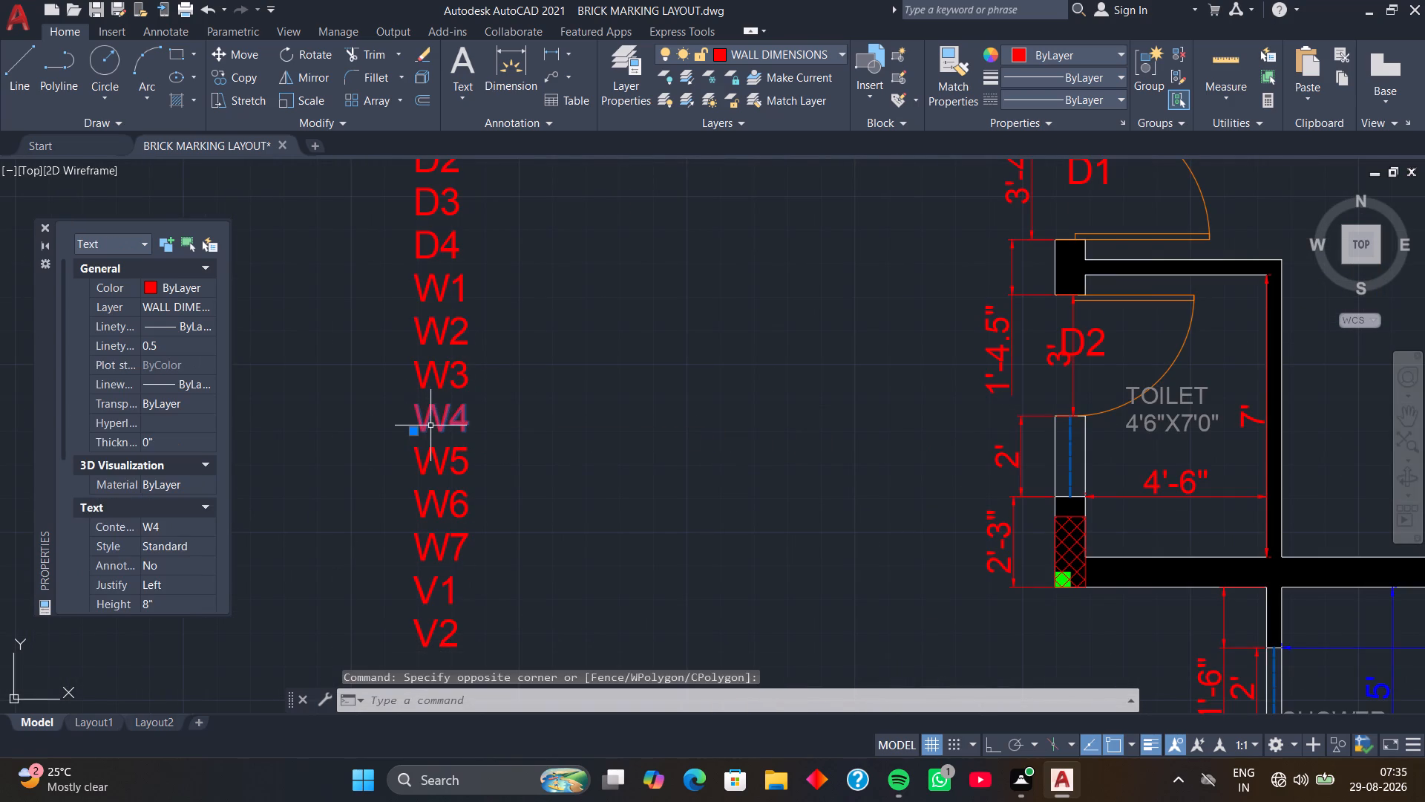
key("c")
key("o")
key("space")
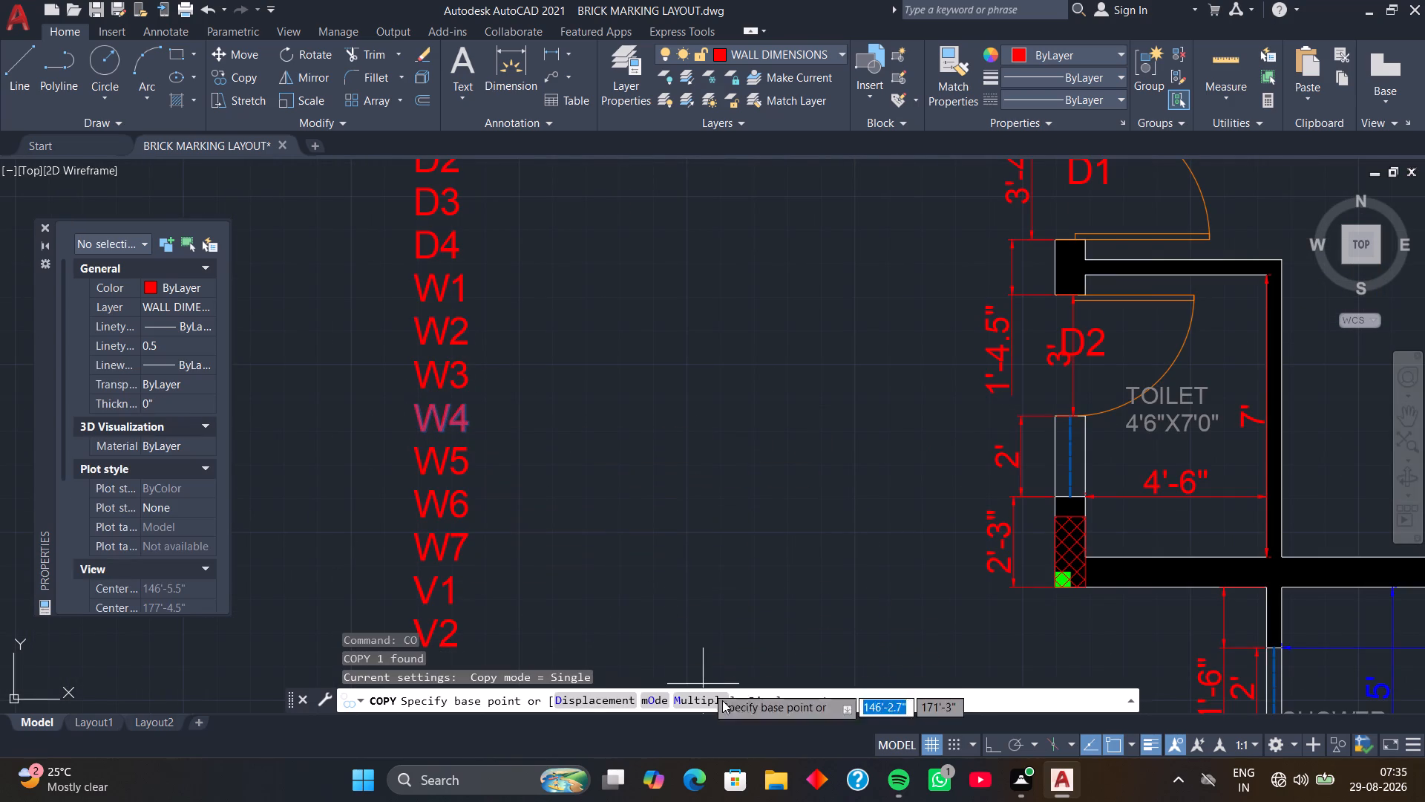
left_click(711, 698)
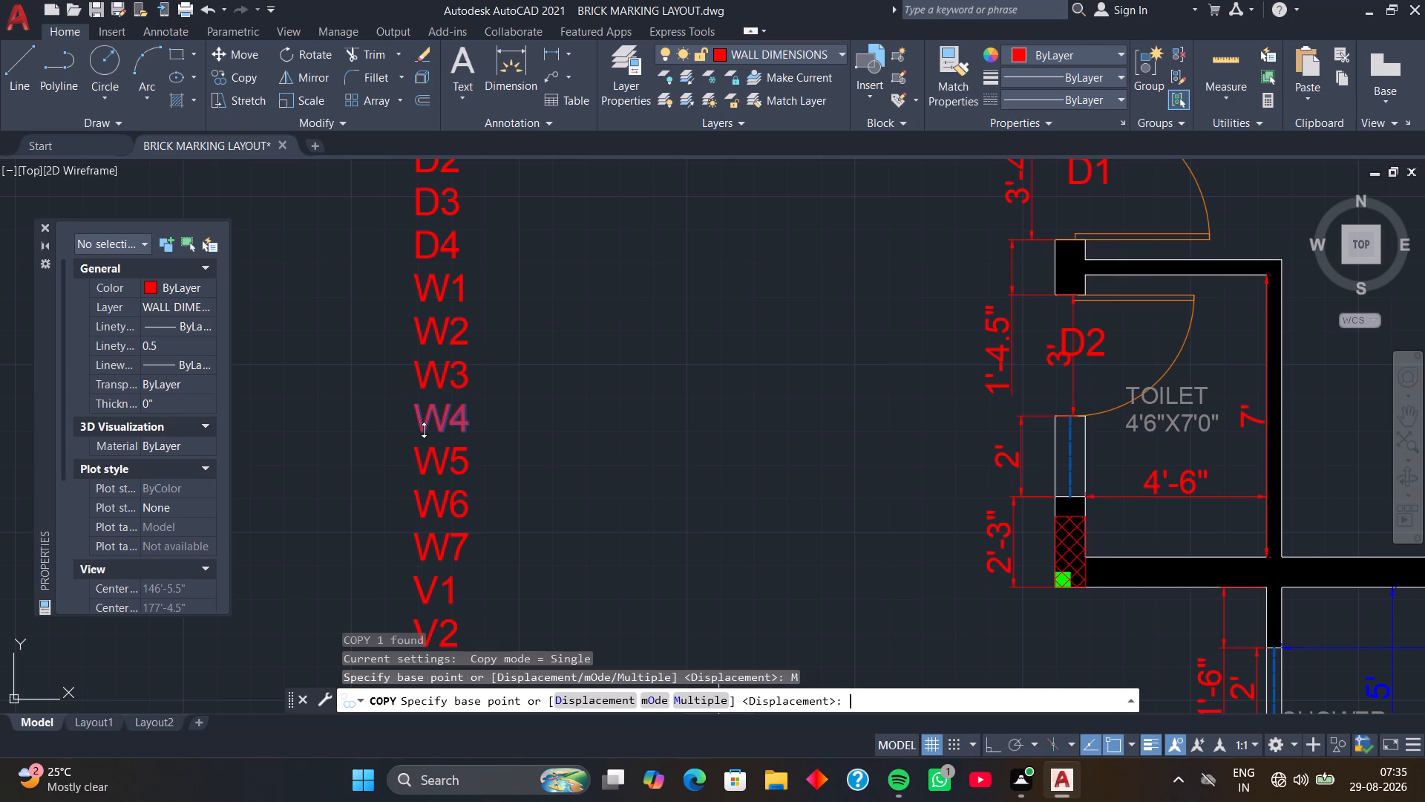
left_click(693, 700)
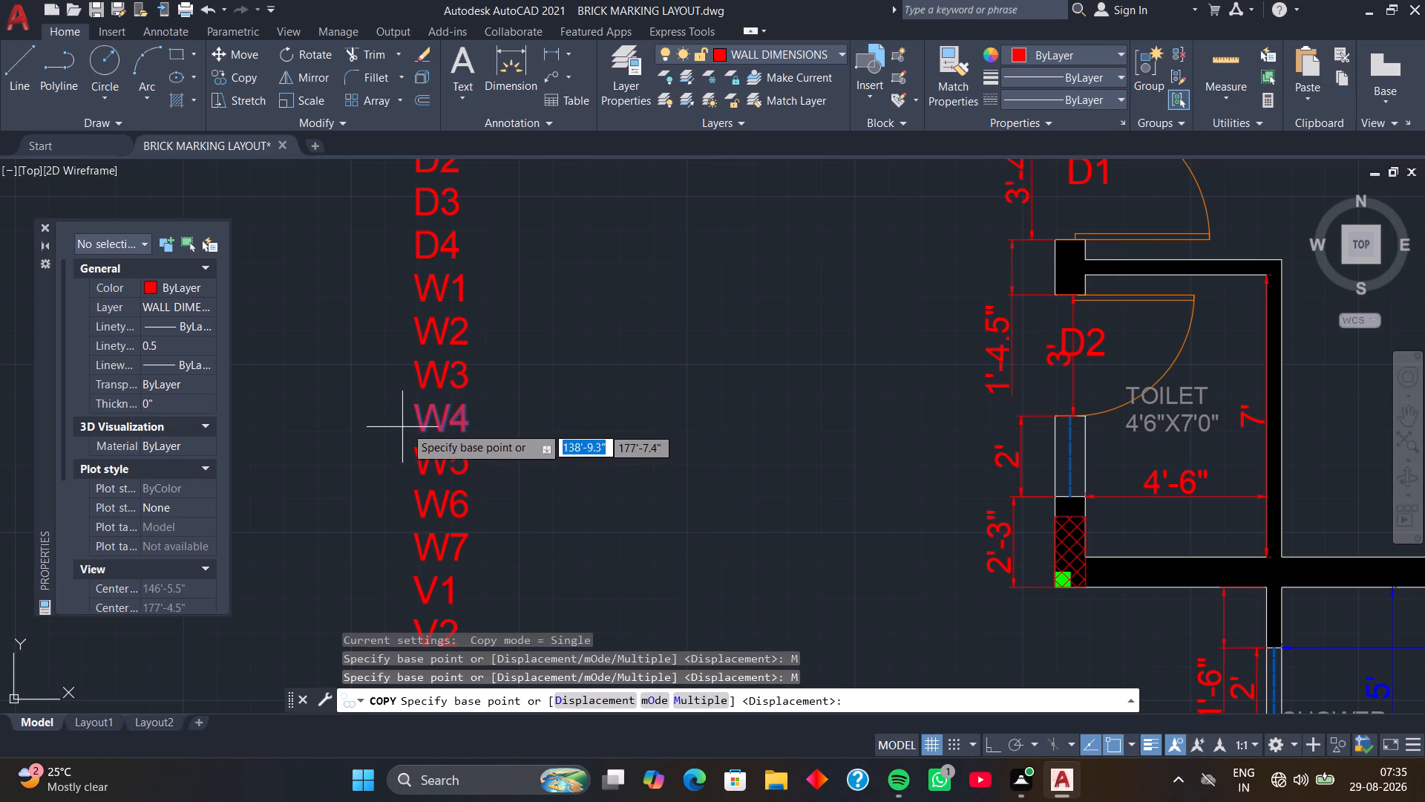
left_click(416, 425)
scroll(600, 368, "down", 3)
middle_click_drag(608, 361, 524, 460)
scroll(747, 385, "up", 3)
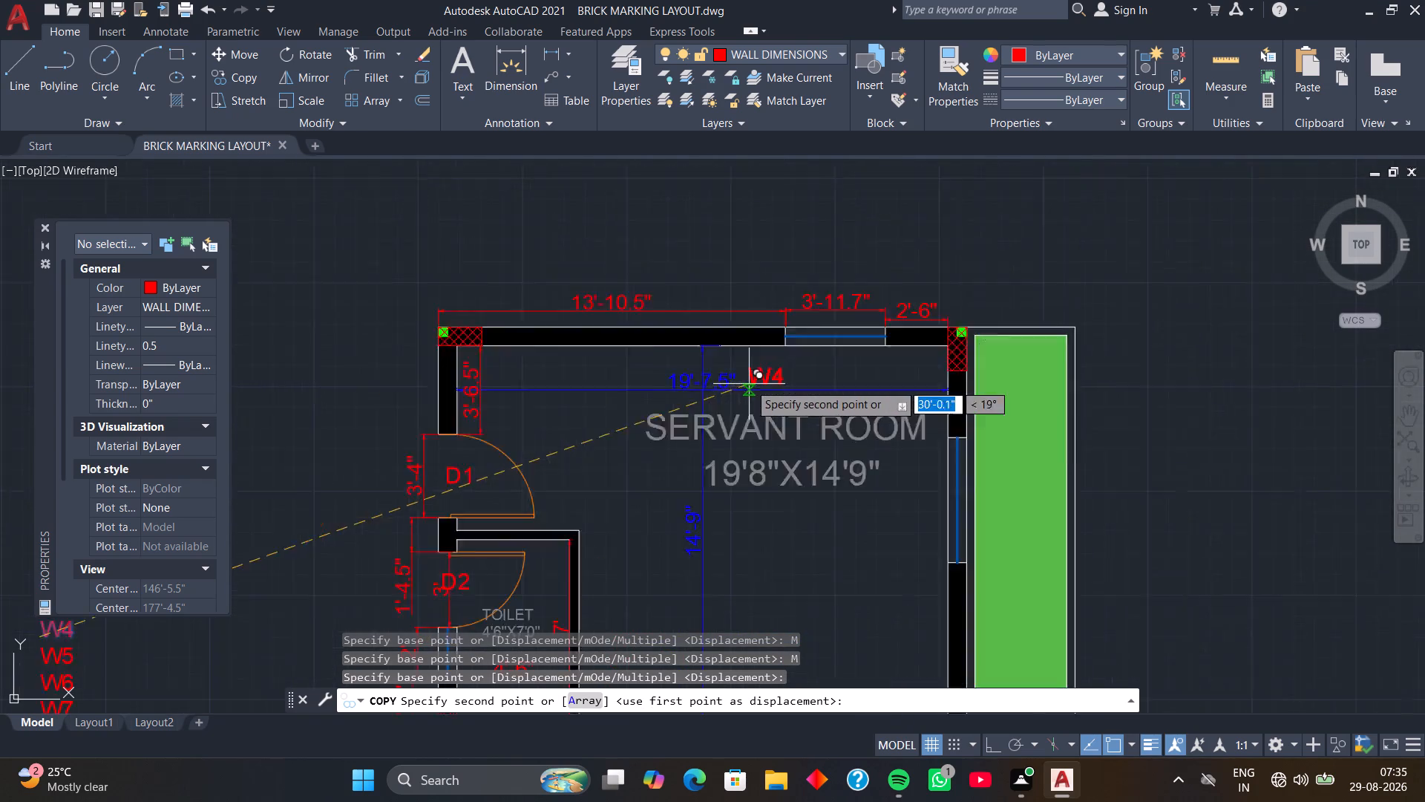
left_click(856, 355)
Place W4 copies below the two 4' windows in the Office Room's lower wall.
middle_click_drag(549, 460, 605, 351)
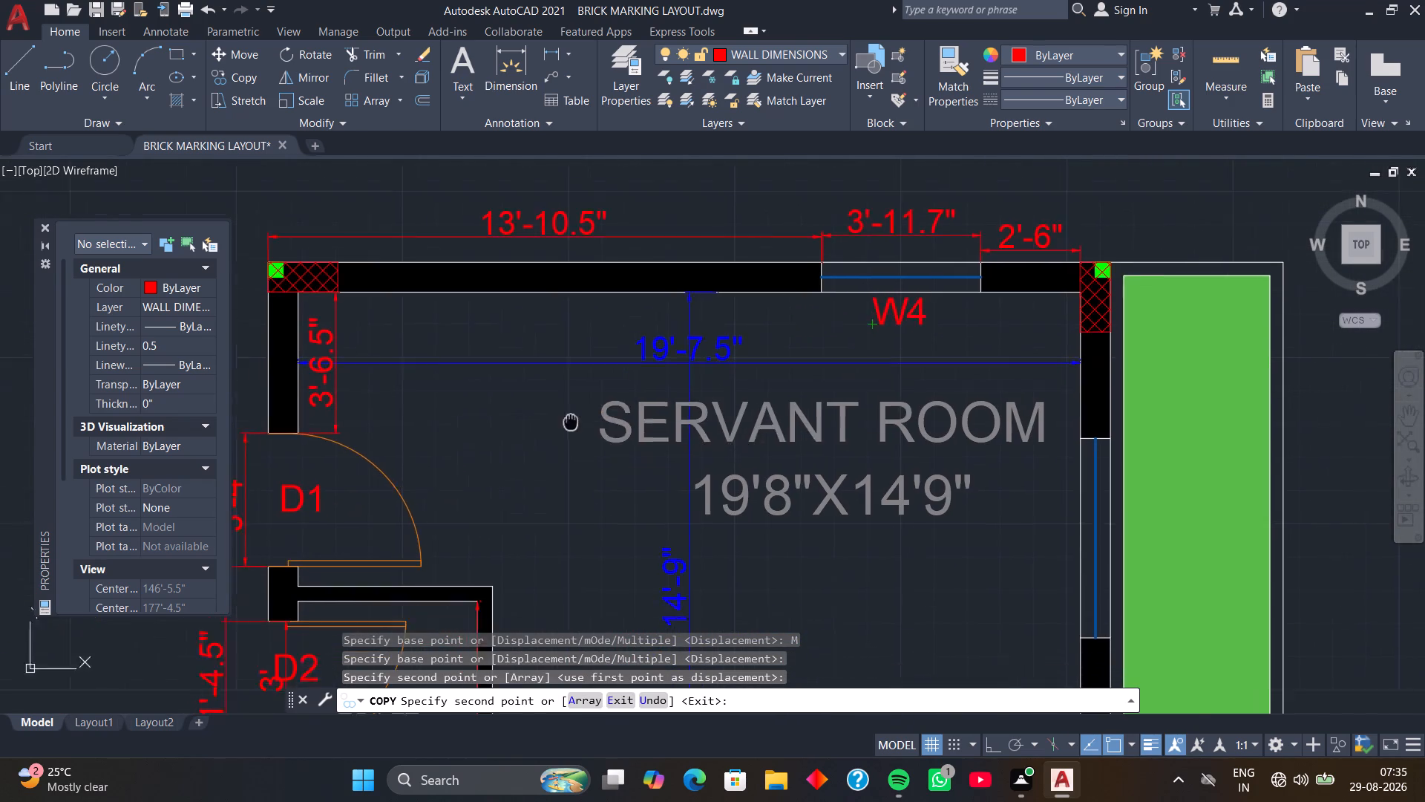
middle_click_drag(605, 351, 643, 270)
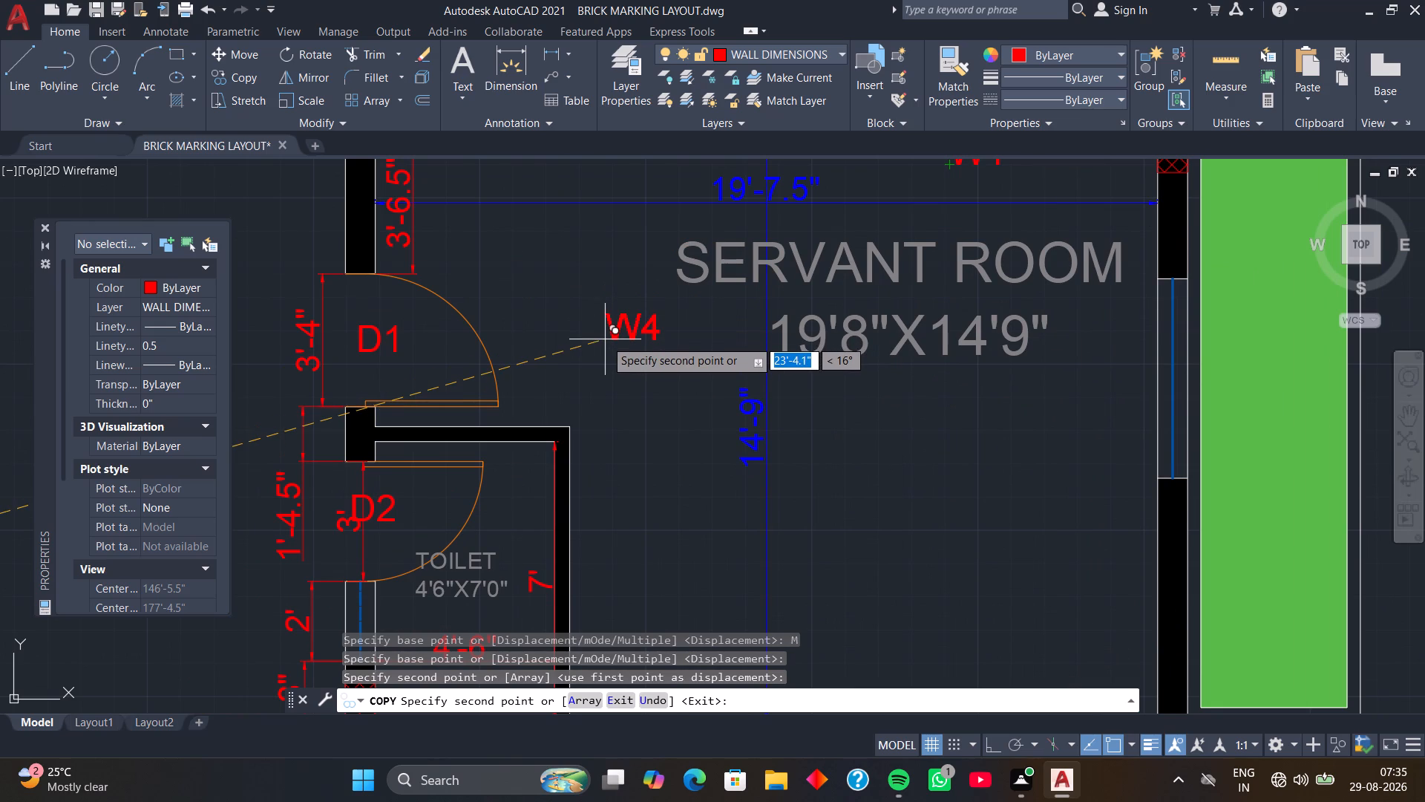
scroll(592, 334, "down", 1)
middle_click_drag(596, 351, 620, 334)
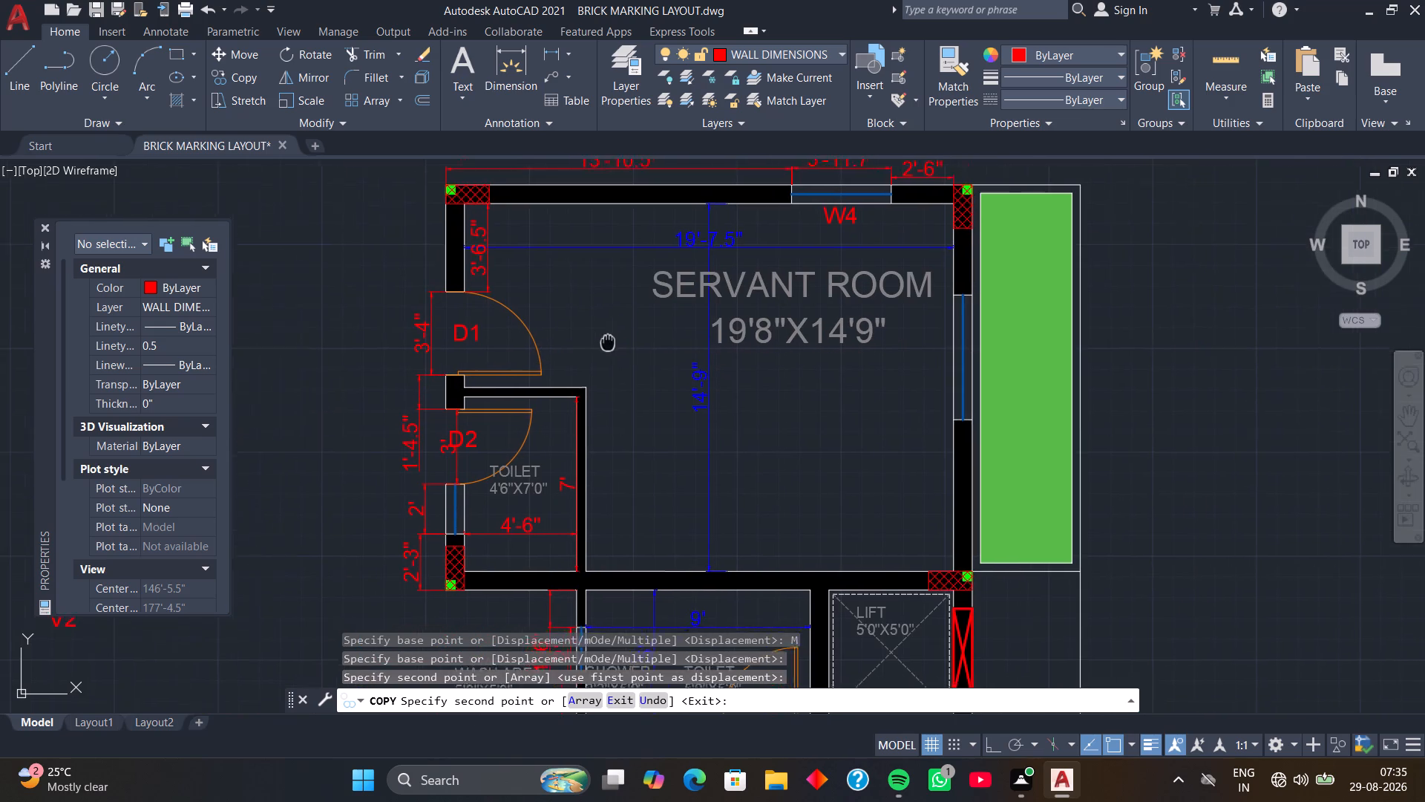
middle_click_drag(620, 334, 670, 304)
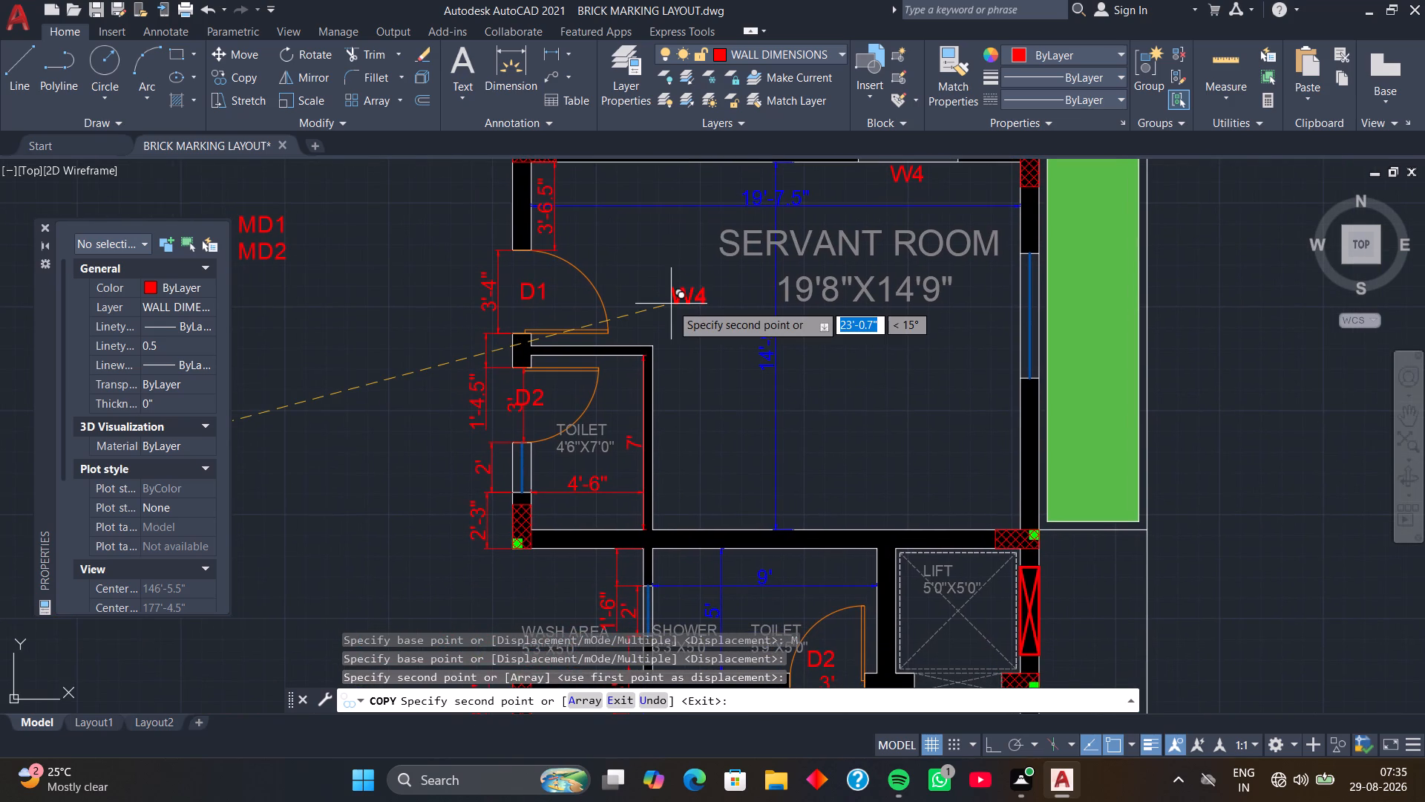
scroll(727, 415, "down", 2)
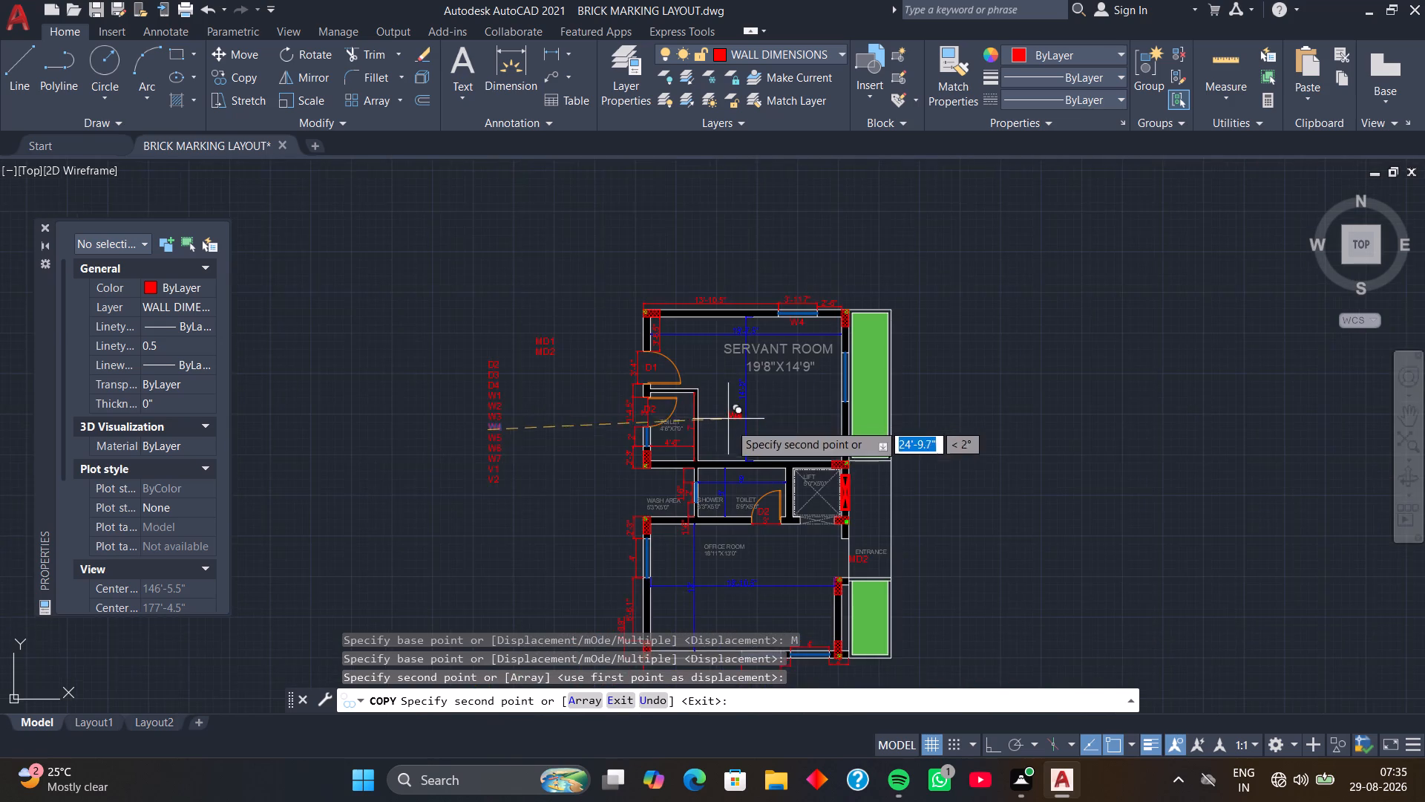
middle_click_drag(730, 427, 681, 281)
middle_click_drag(736, 431, 700, 311)
scroll(715, 404, "up", 3)
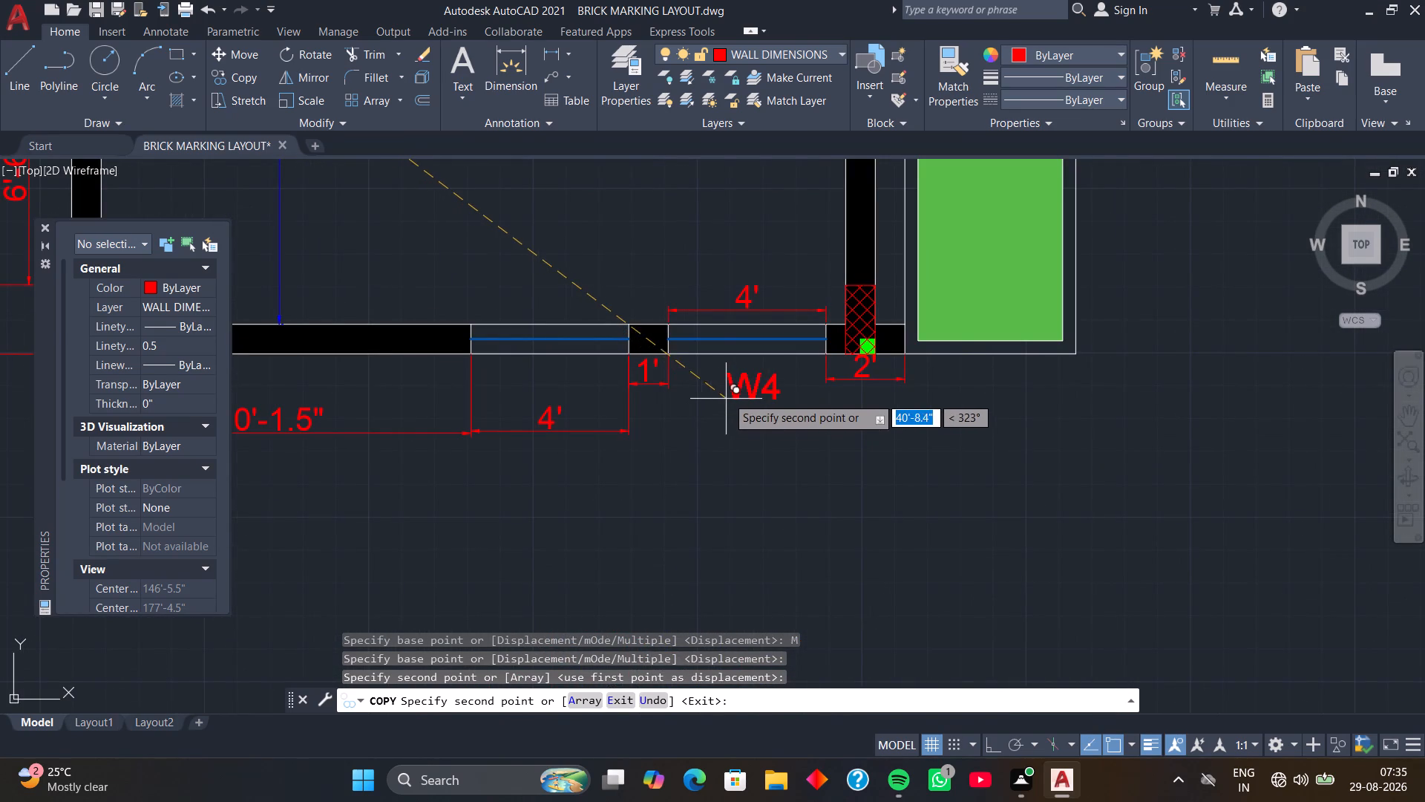
left_click(727, 393)
left_click(526, 390)
Place another W4 copy inside the Office Room beside the 4' window near the Wash Area.
scroll(459, 382, "down", 1)
middle_click_drag(412, 397, 689, 423)
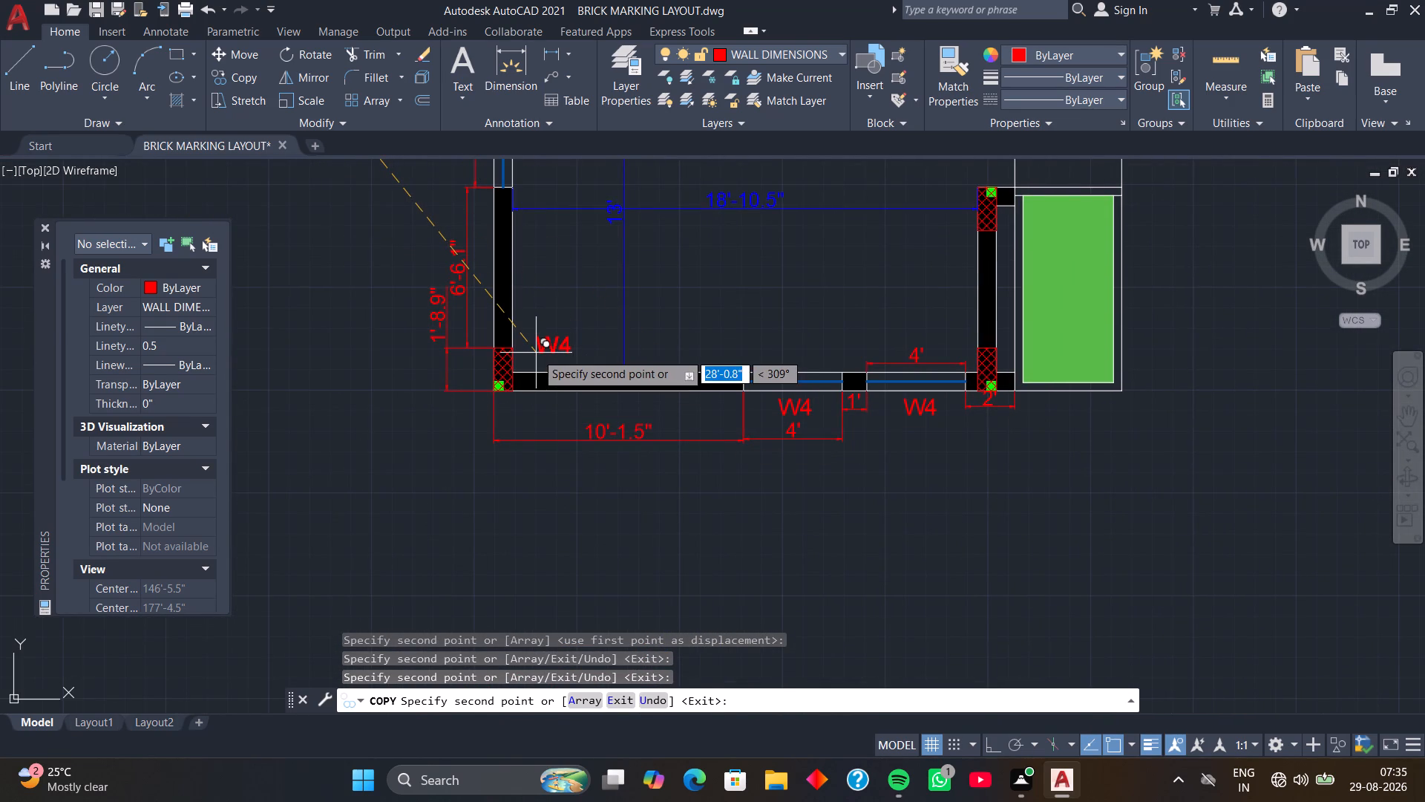
middle_click_drag(481, 327, 632, 500)
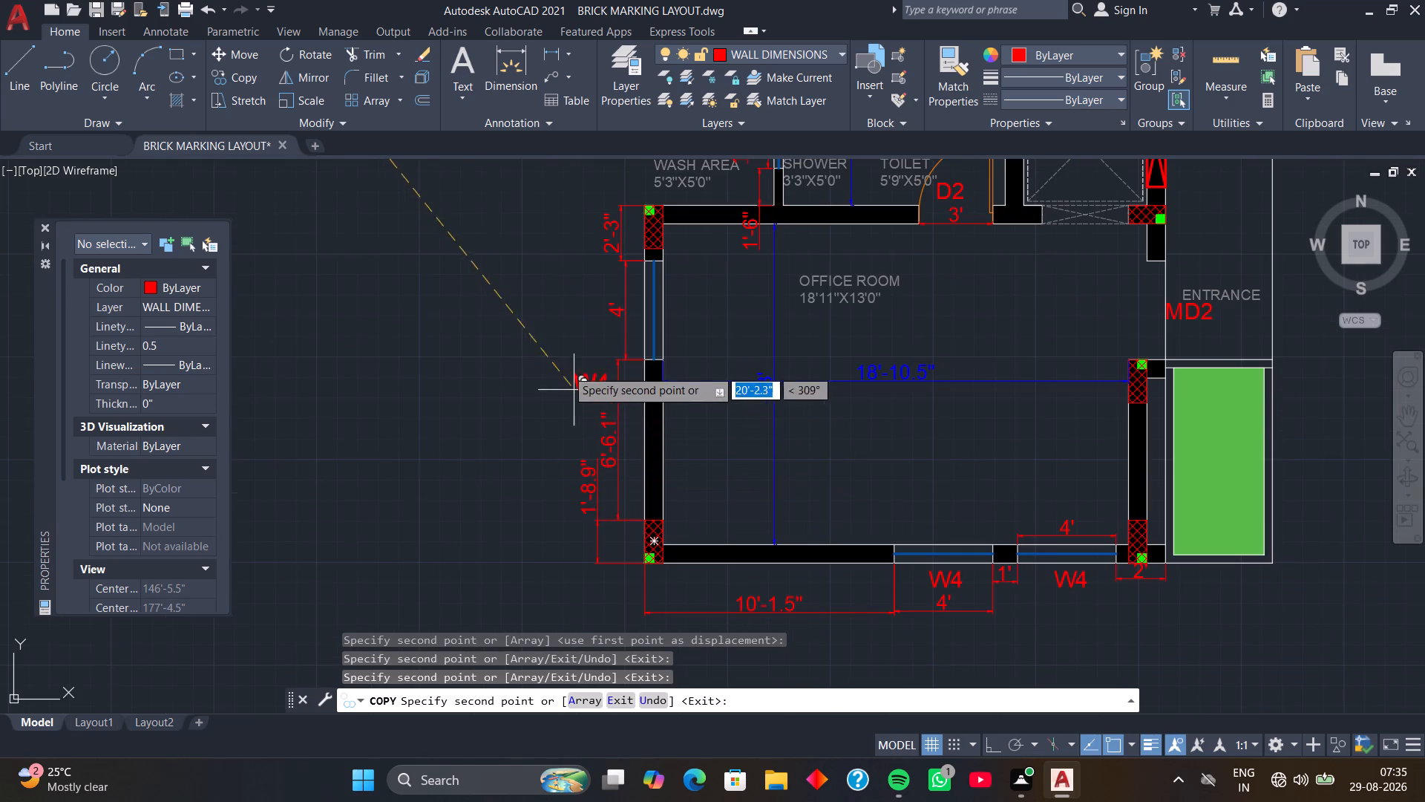
left_click(673, 309)
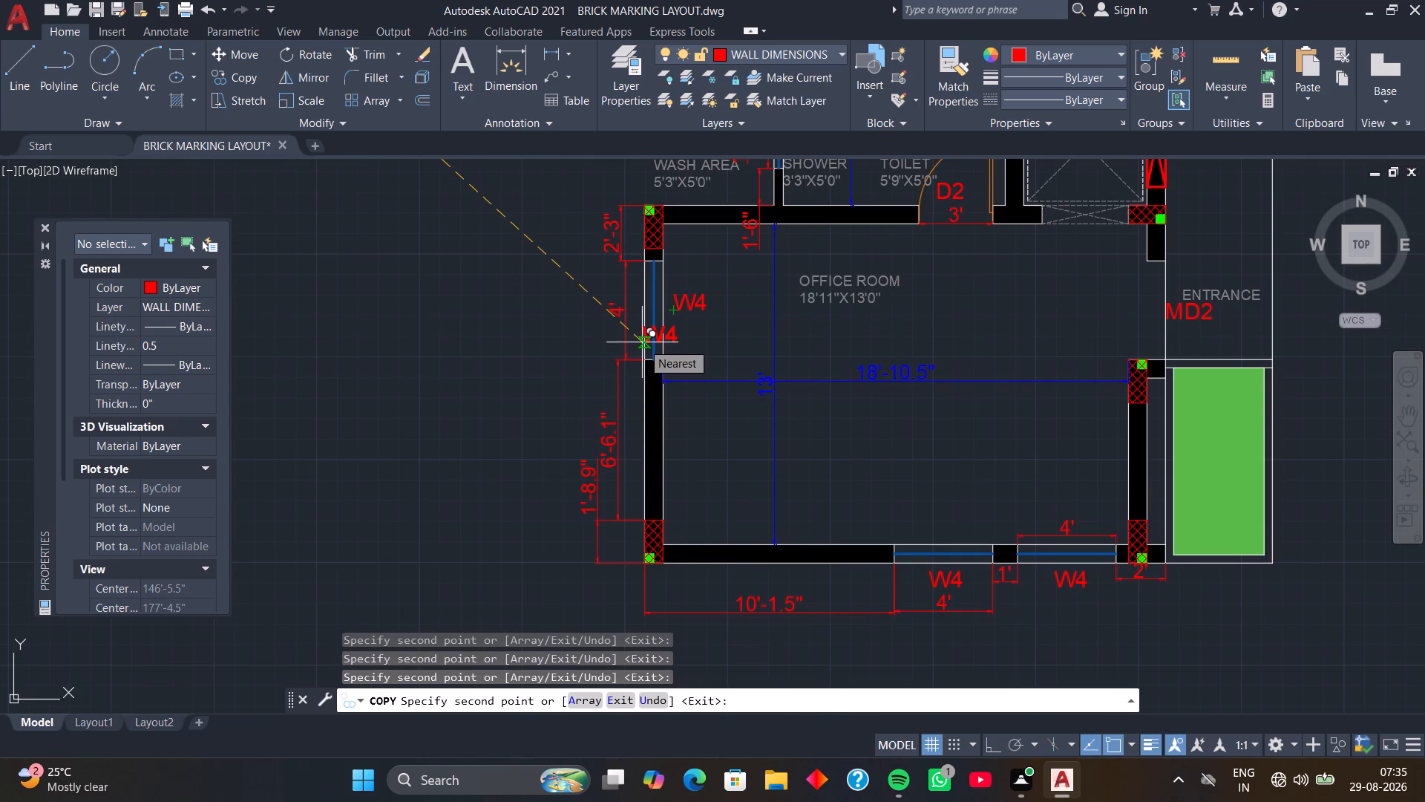
Place a spare W4 copy outside the plan beside the Office Room, finish copying, and change its text to KW2.
left_click(431, 356)
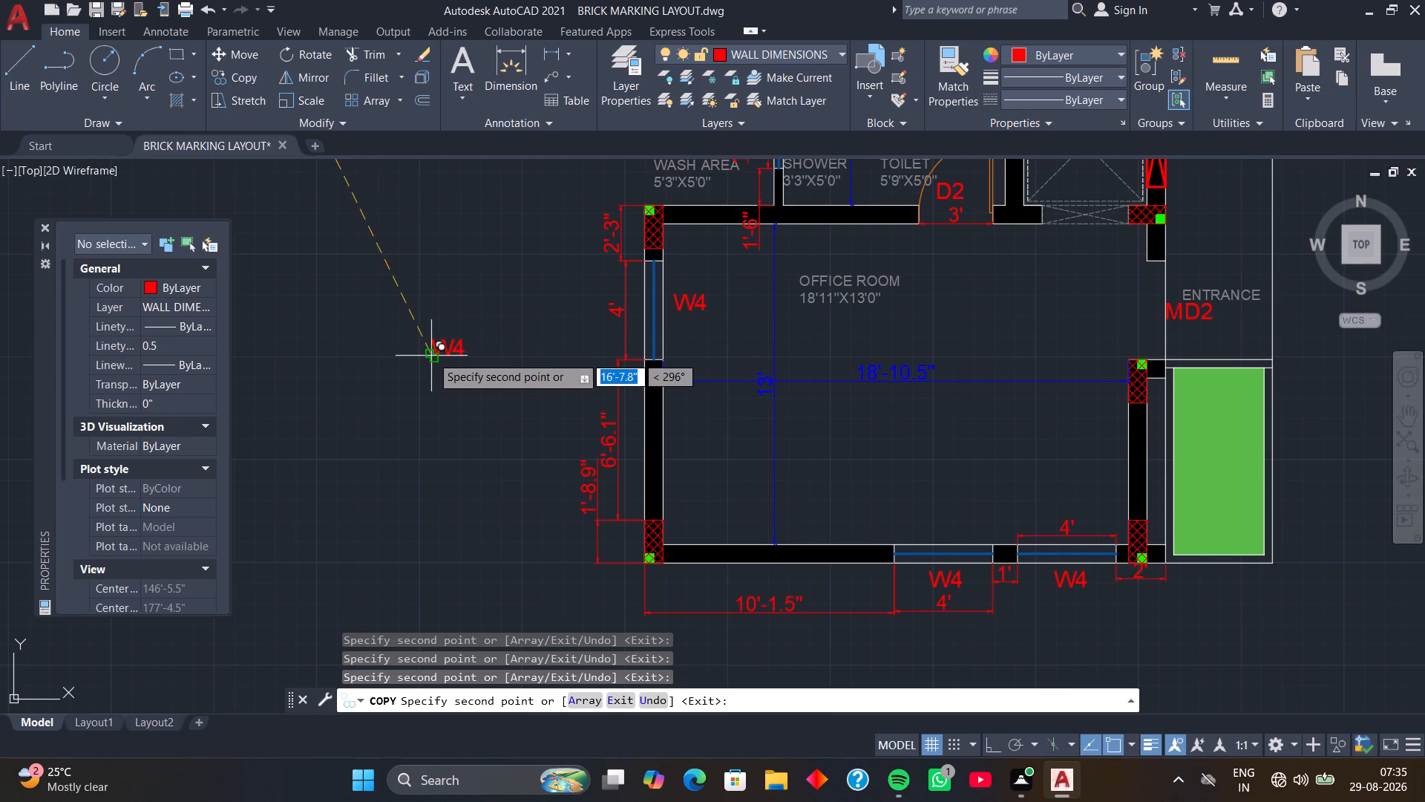
key("space")
left_click(441, 352)
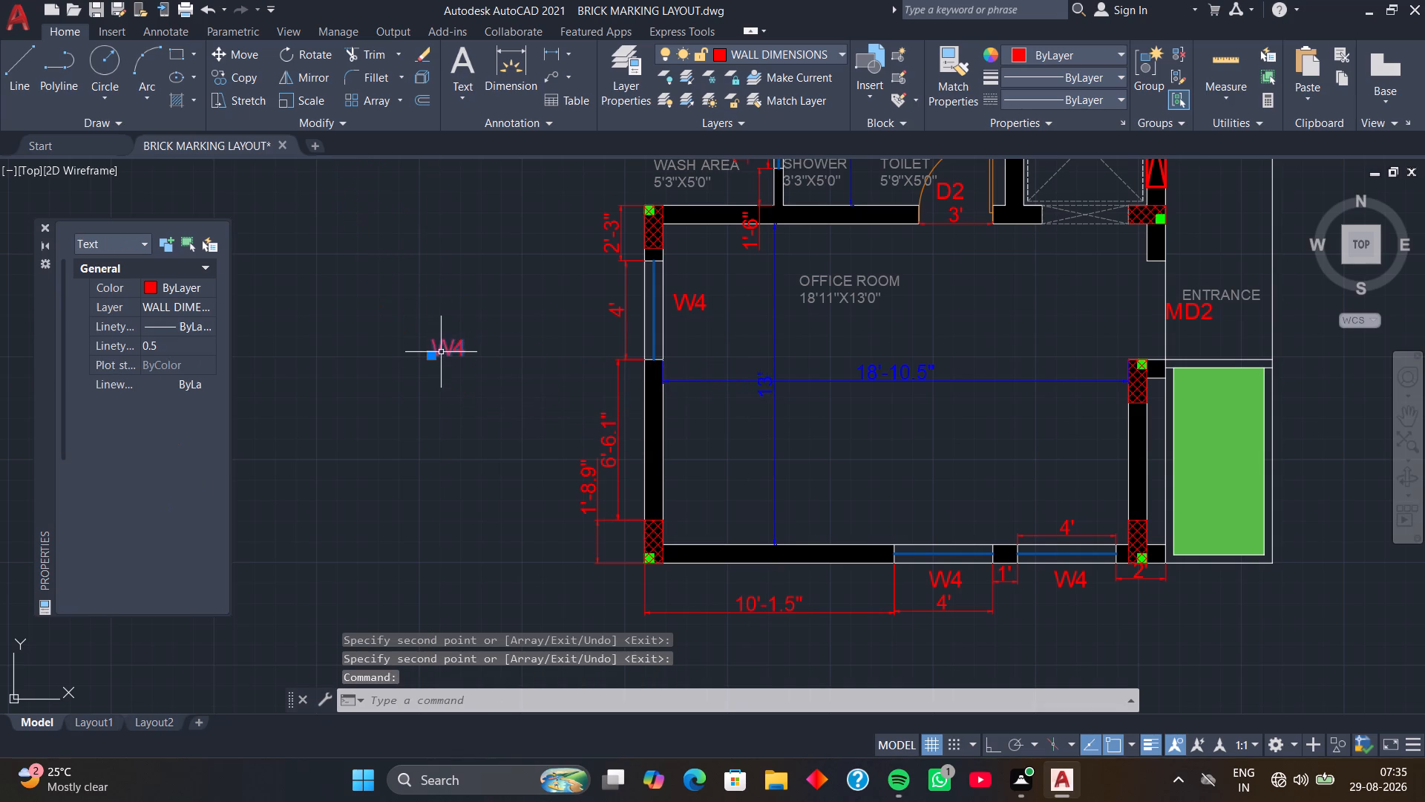
double_click(447, 347)
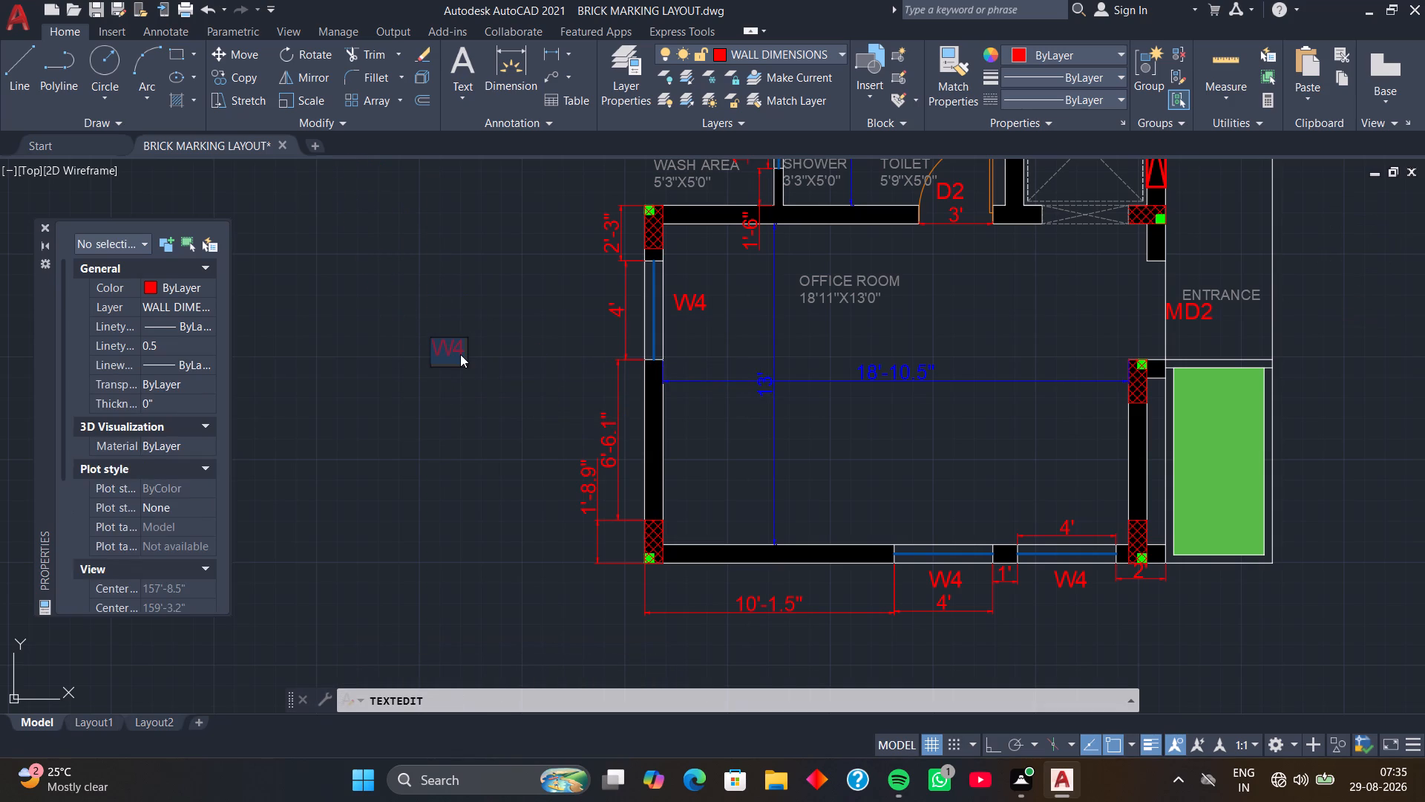
key("k")
key("w")
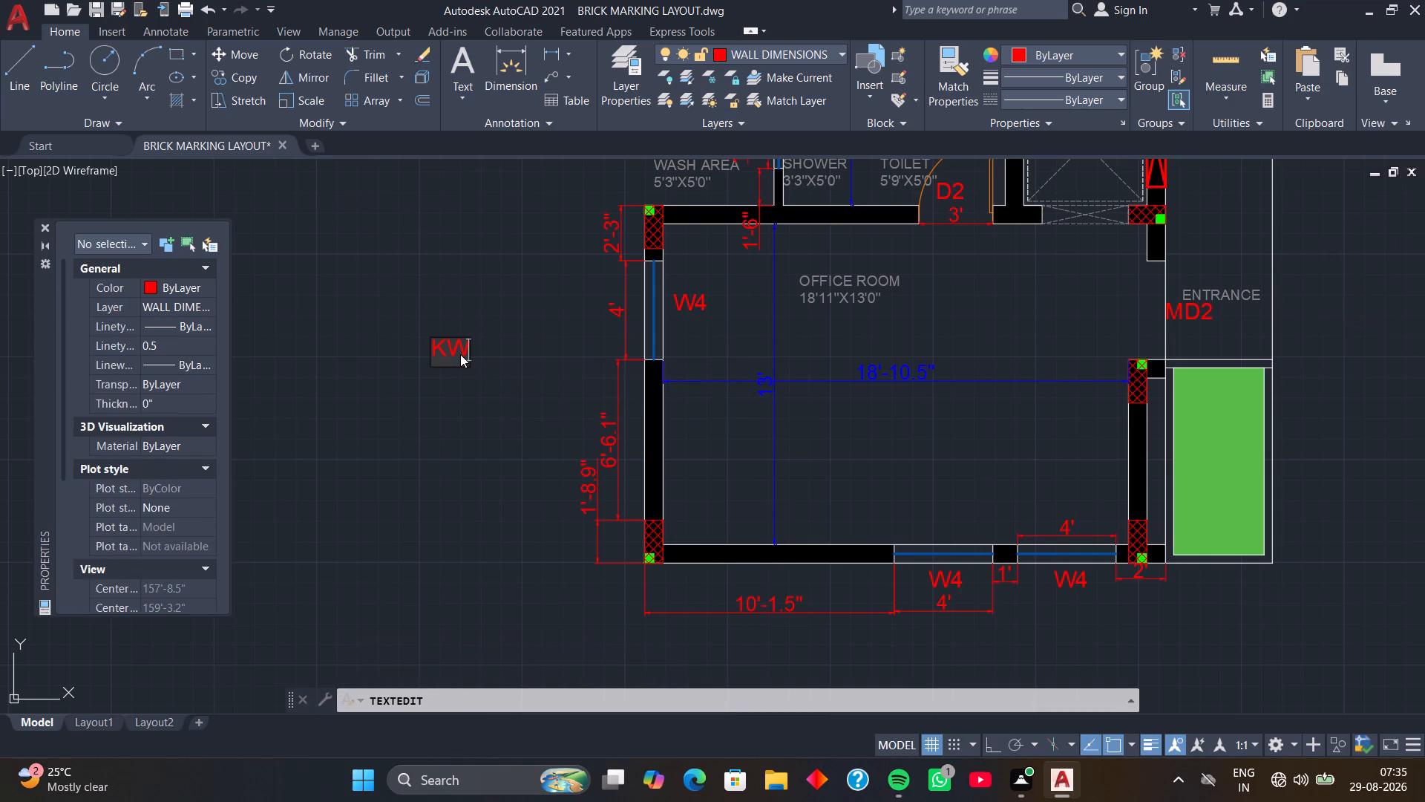
key("2")
key("Return")
key("Return")
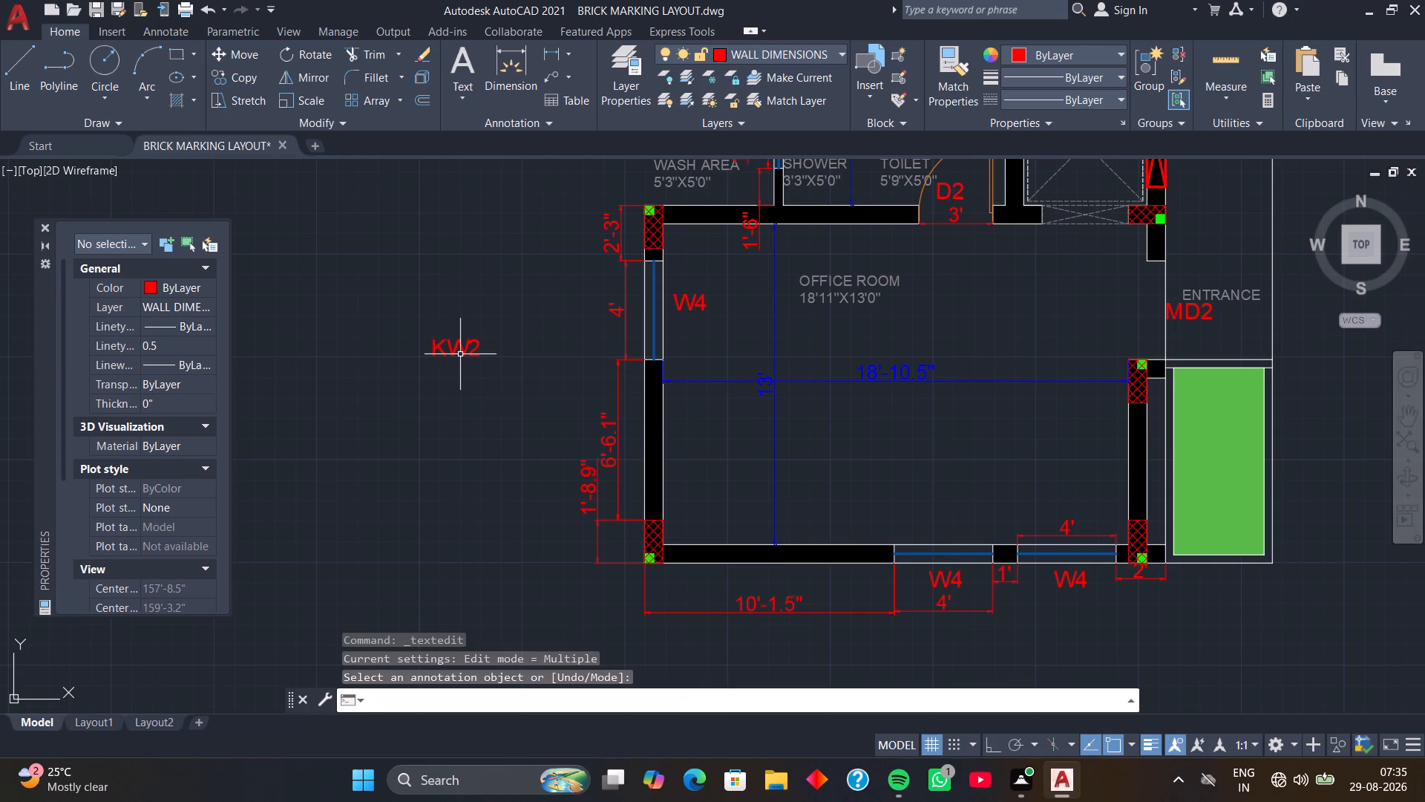
Copy the KW2 label to the Servant Room window facing the green strip.
left_click(464, 347)
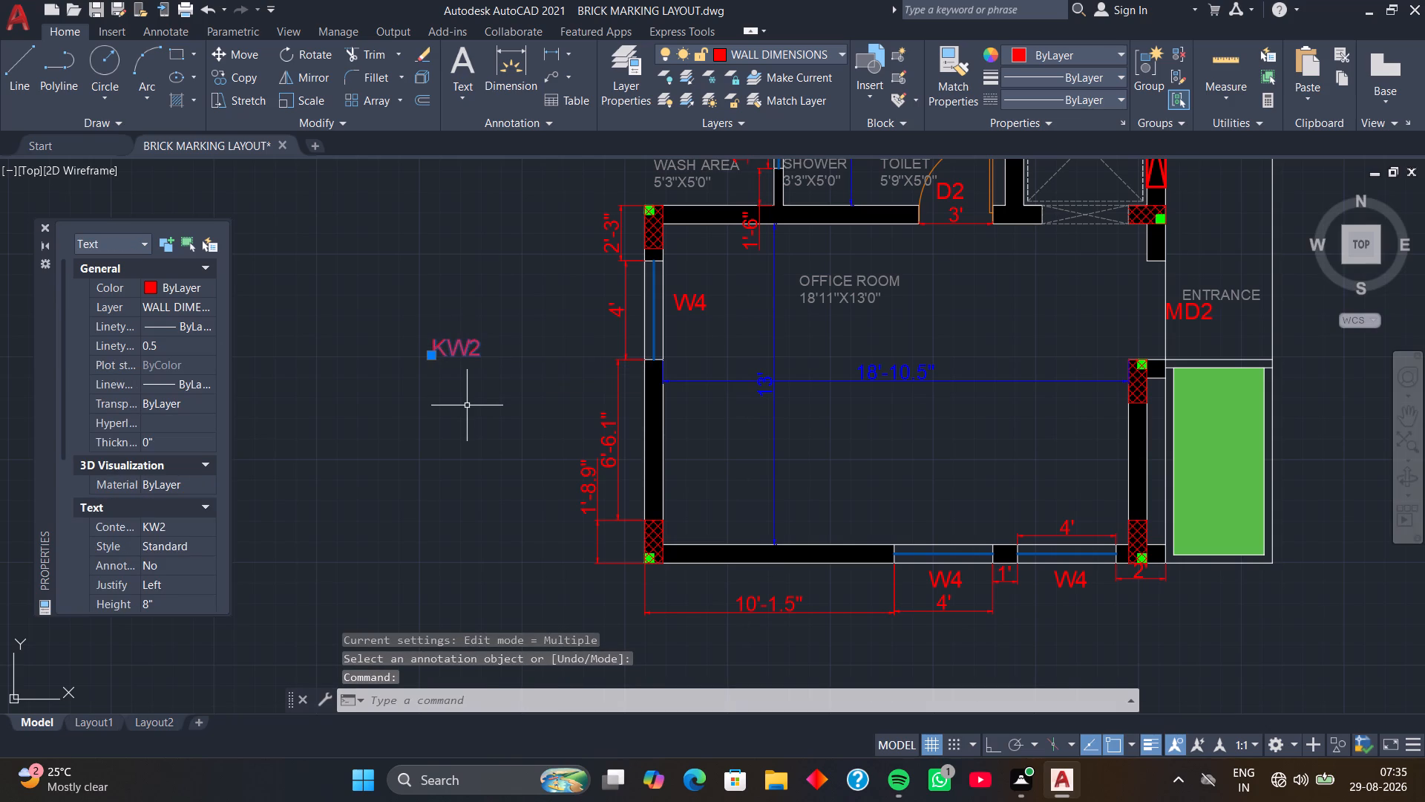
type("CO")
key("space")
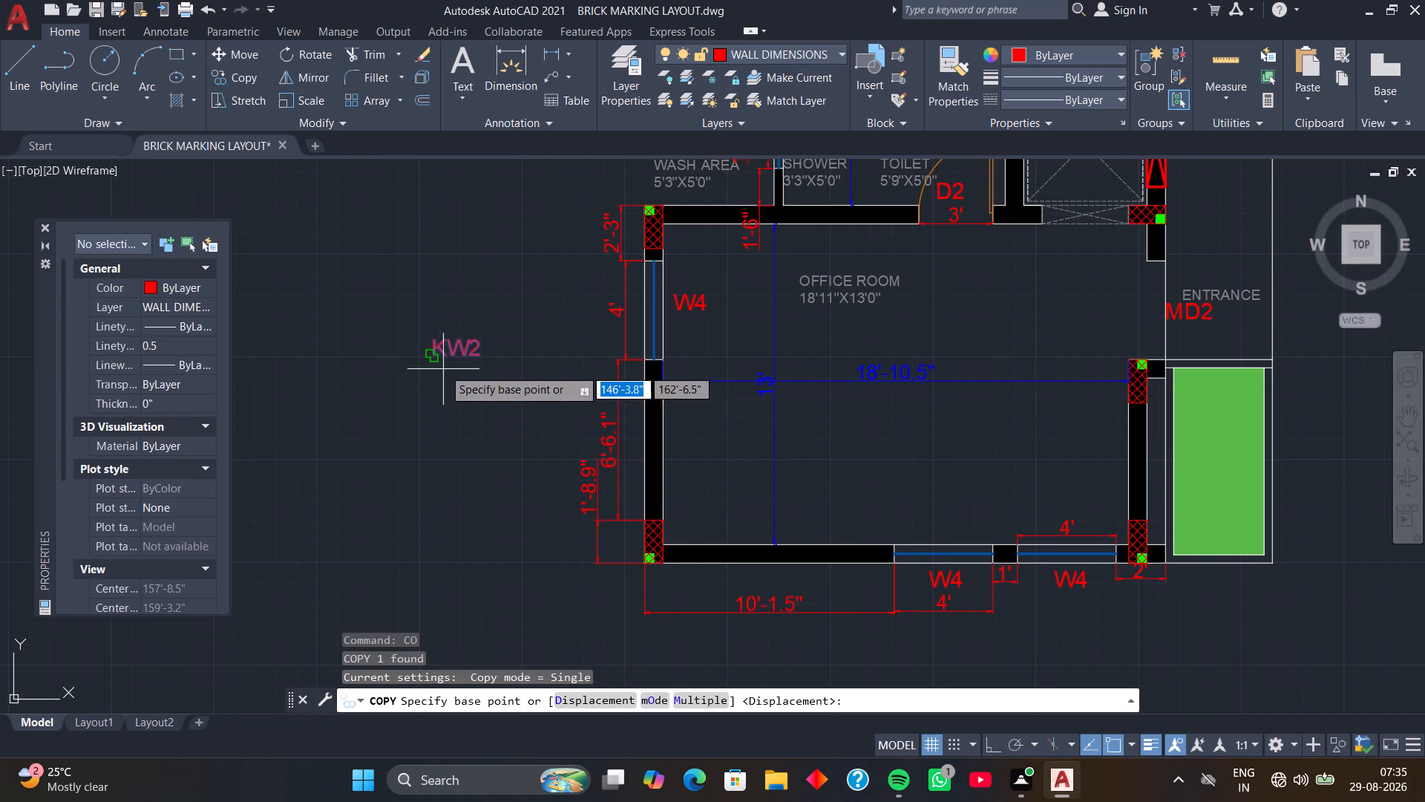
left_click(436, 356)
scroll(716, 357, "down", 3)
middle_click_drag(716, 357, 600, 498)
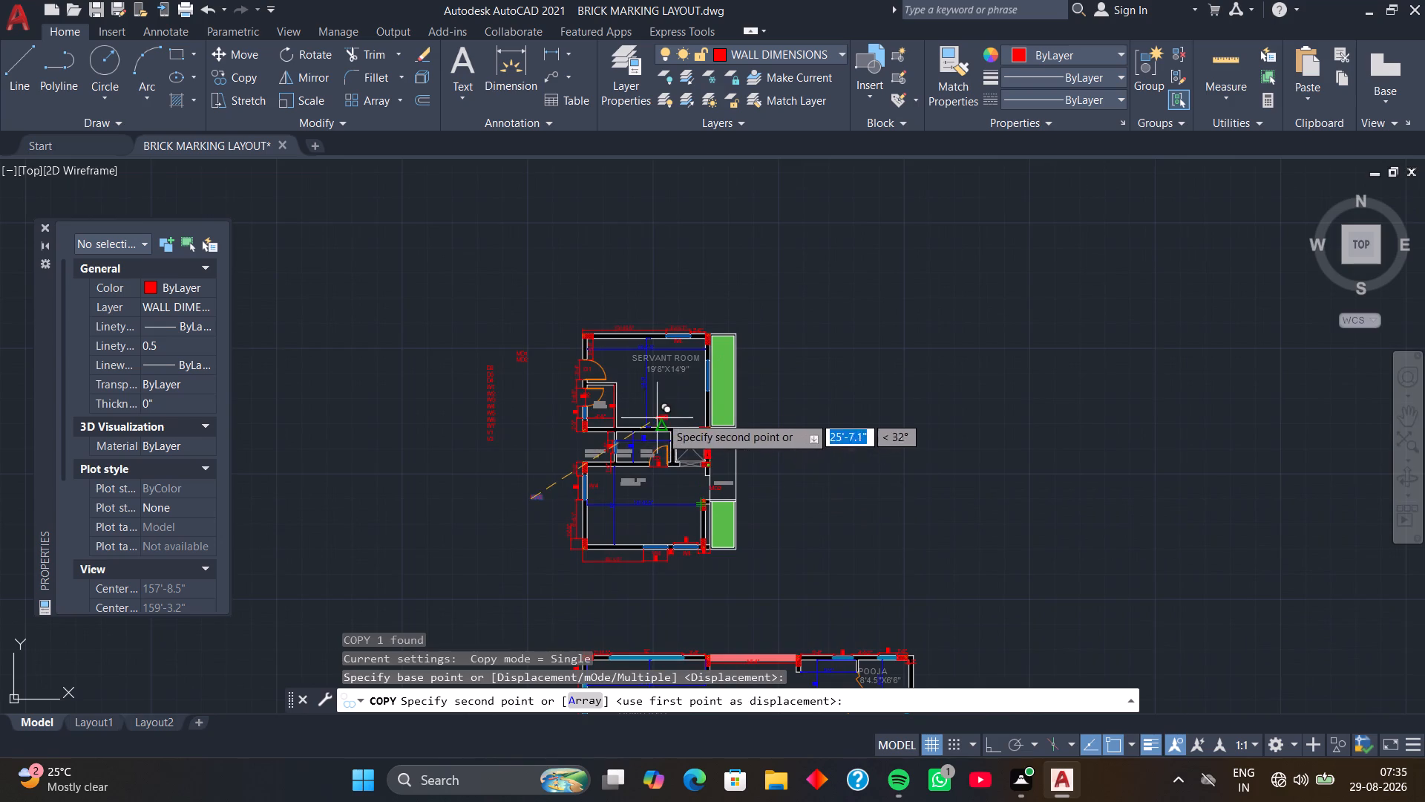
scroll(668, 409, "up", 2)
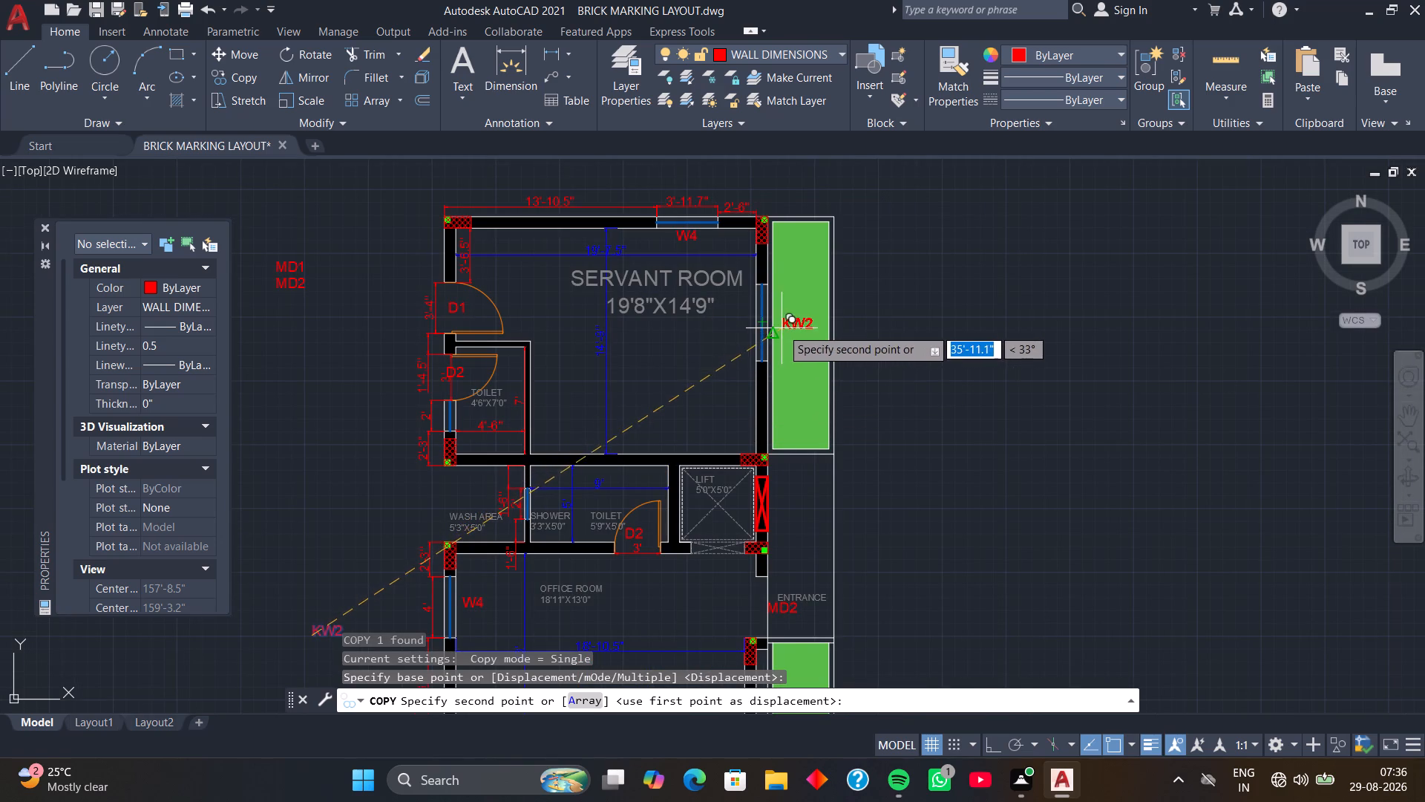
left_click(779, 327)
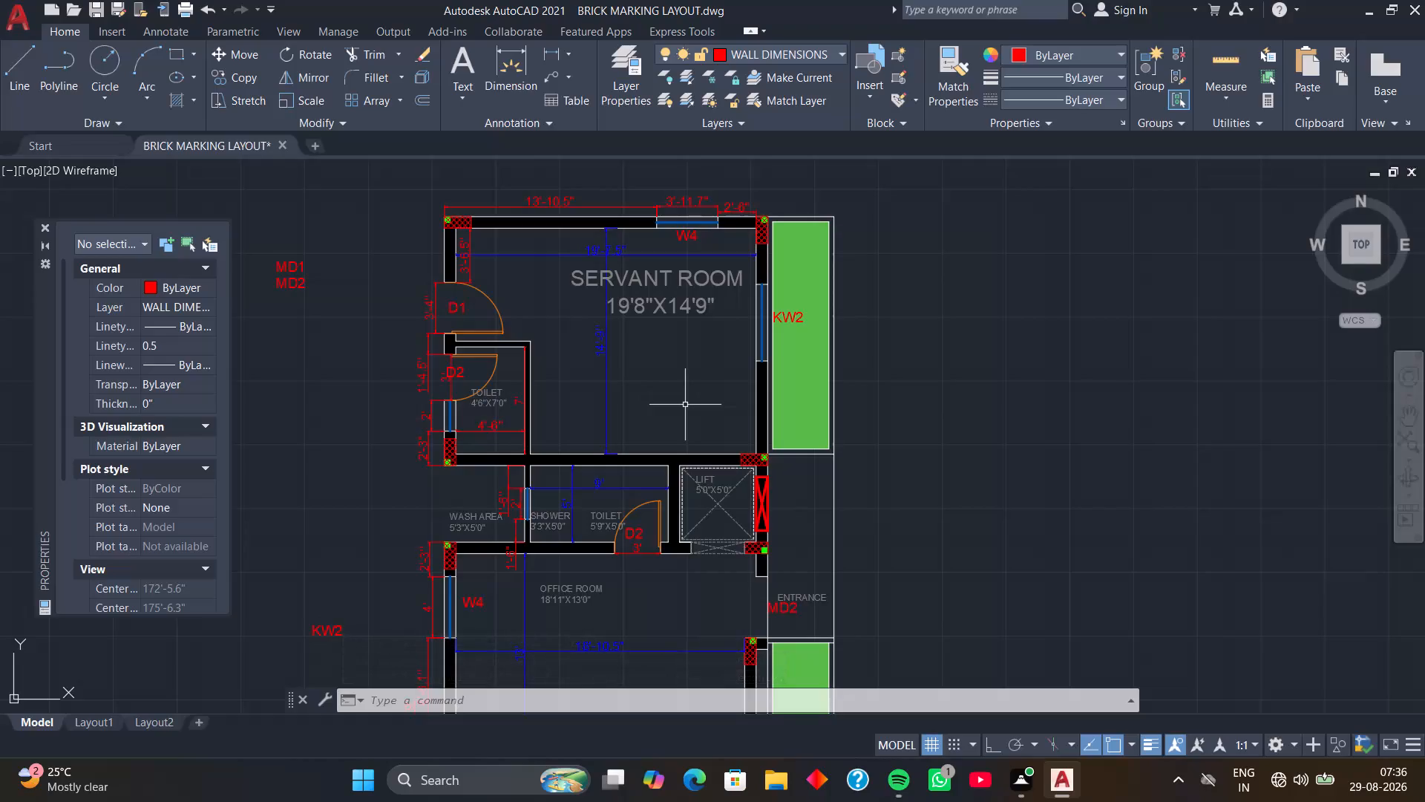
Copy the V2 label from the label column in Multiple mode to the 2' ventilator of the 4'6"X7'0" toilet.
scroll(356, 432, "down", 1)
middle_click_drag(352, 438, 465, 441)
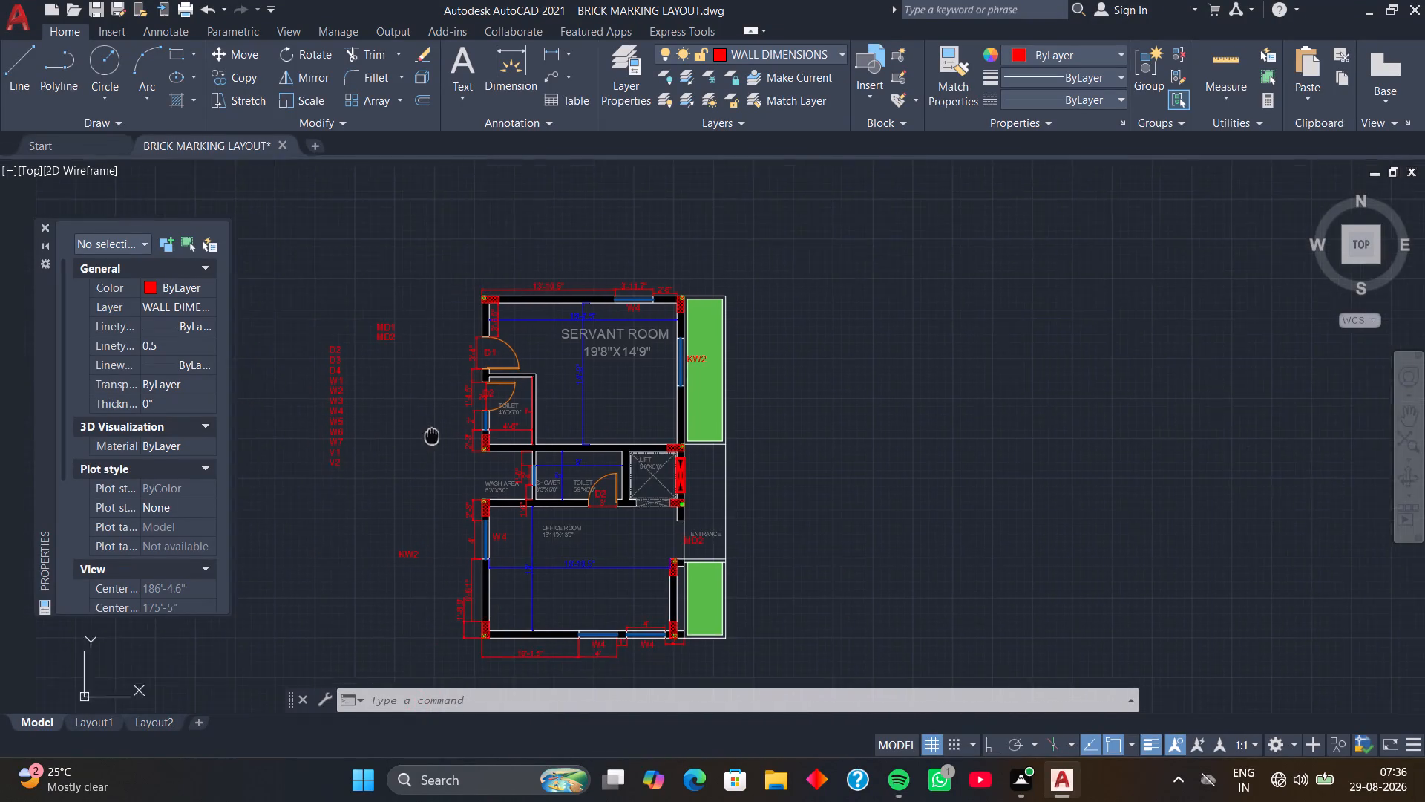
middle_click_drag(465, 441, 524, 456)
scroll(456, 478, "up", 3)
left_click(376, 504)
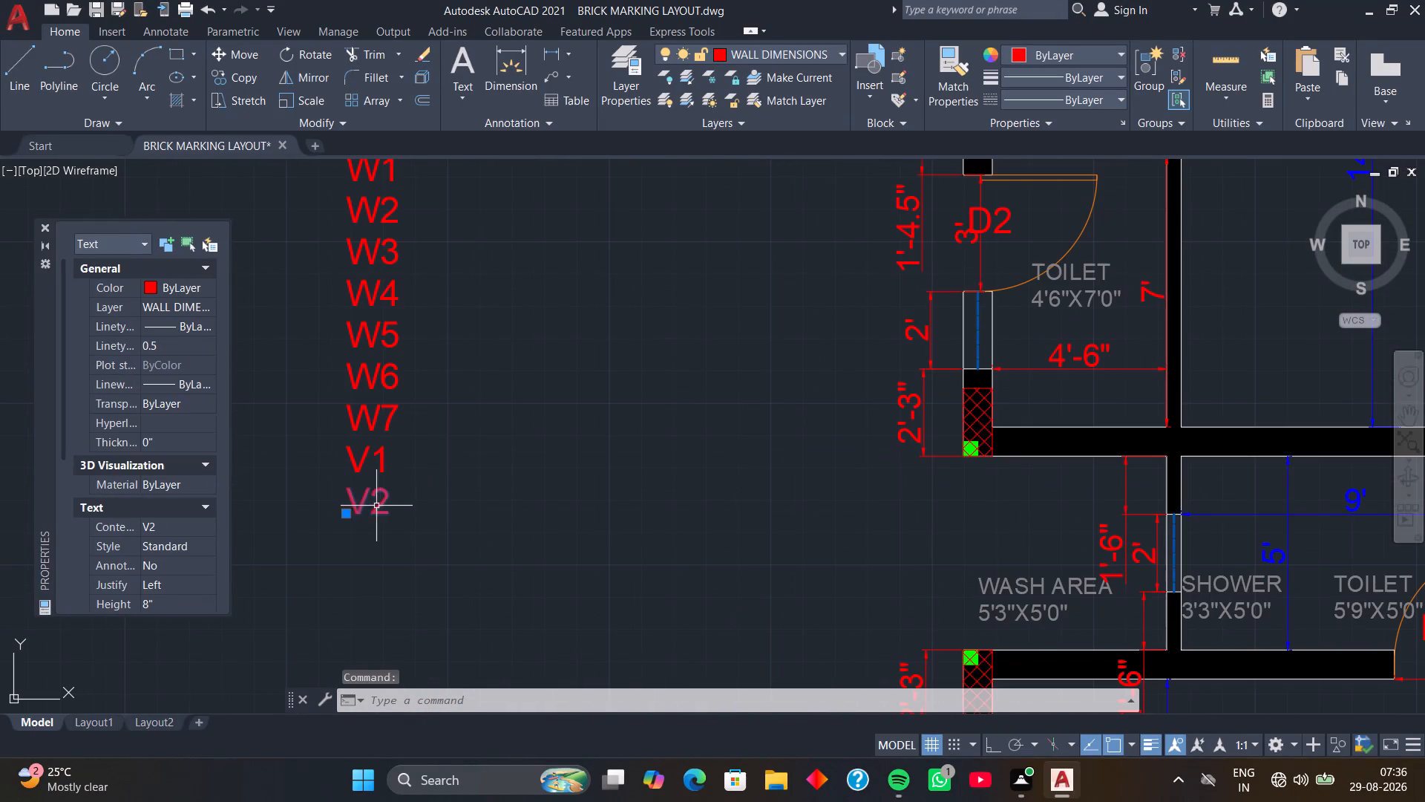
key("c")
key("o")
key("space")
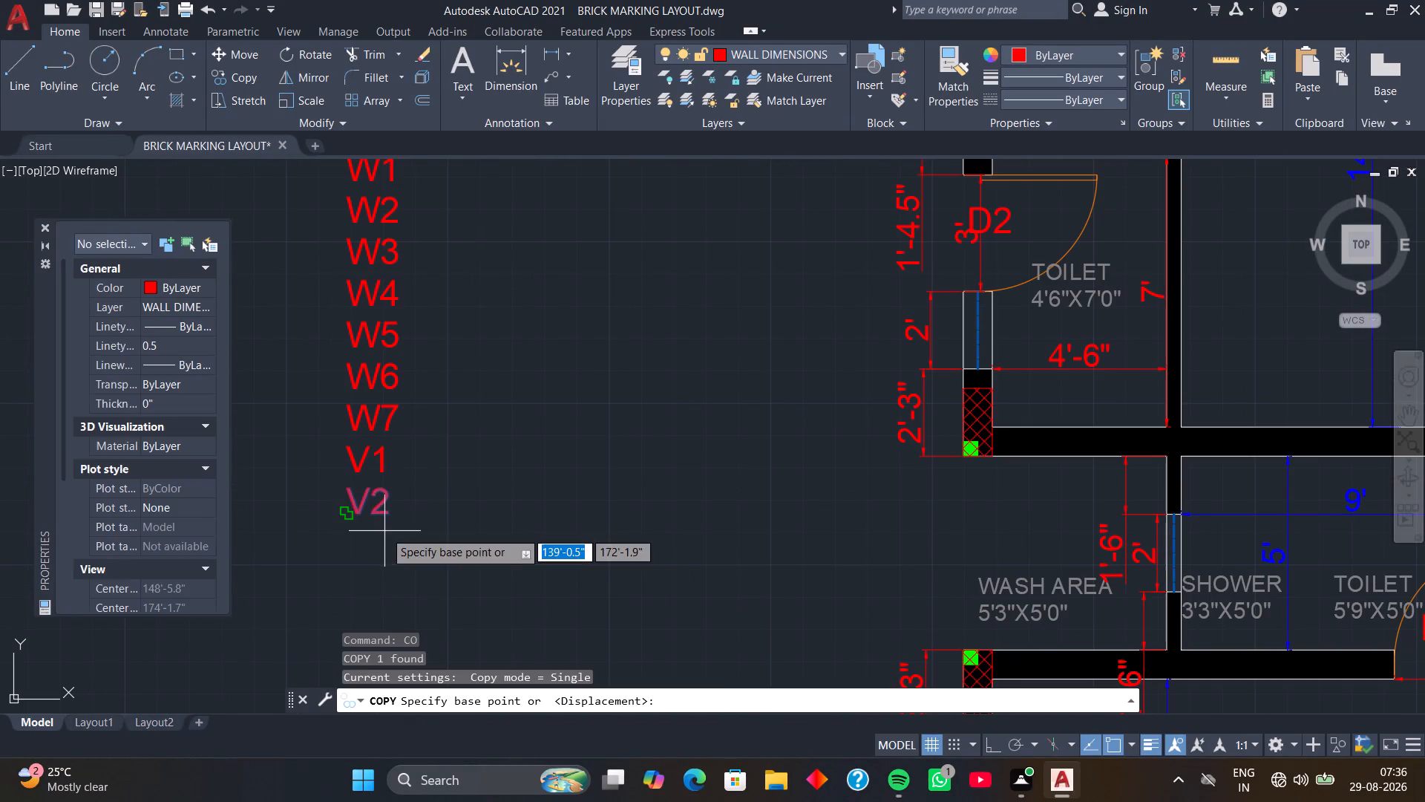
left_click(703, 697)
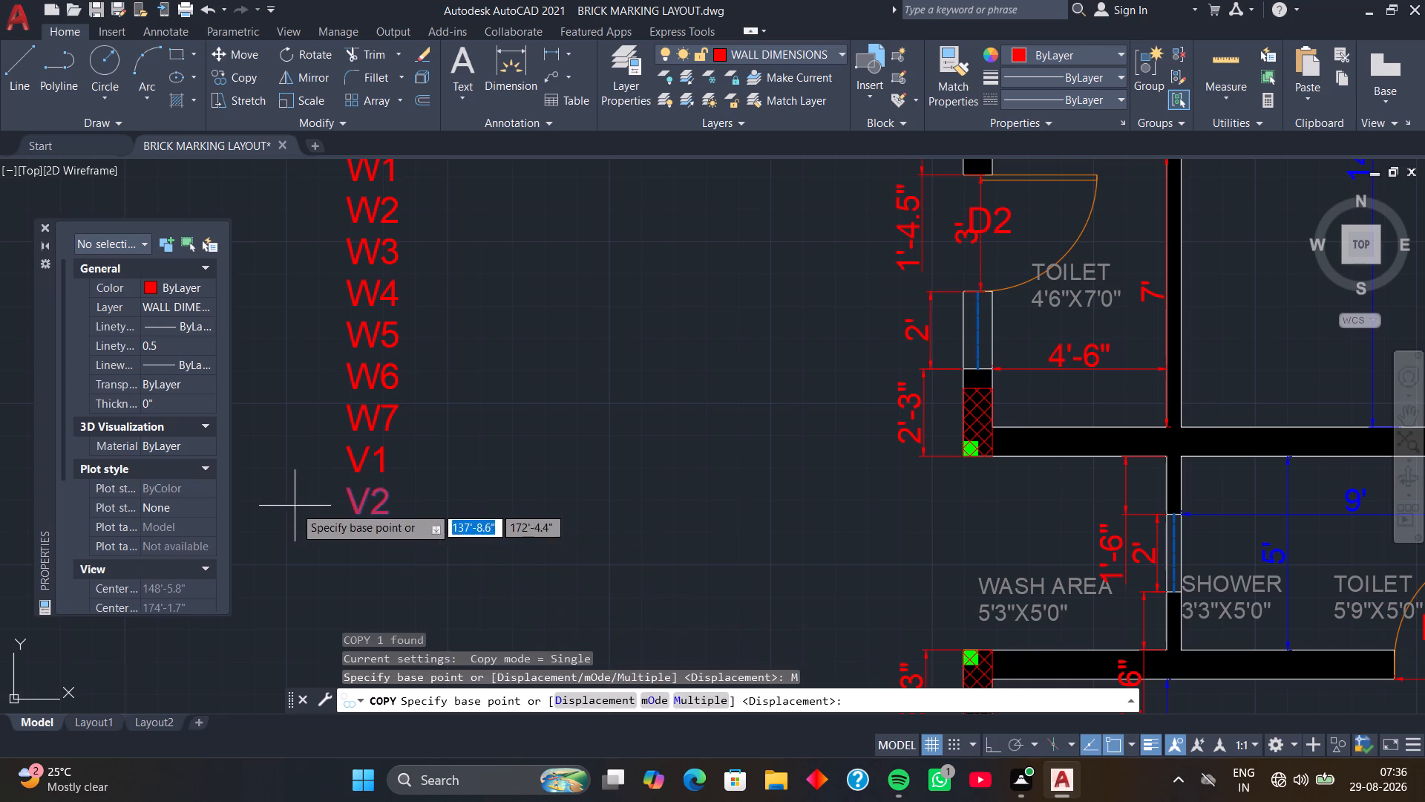
left_click(350, 514)
scroll(977, 342, "up", 2)
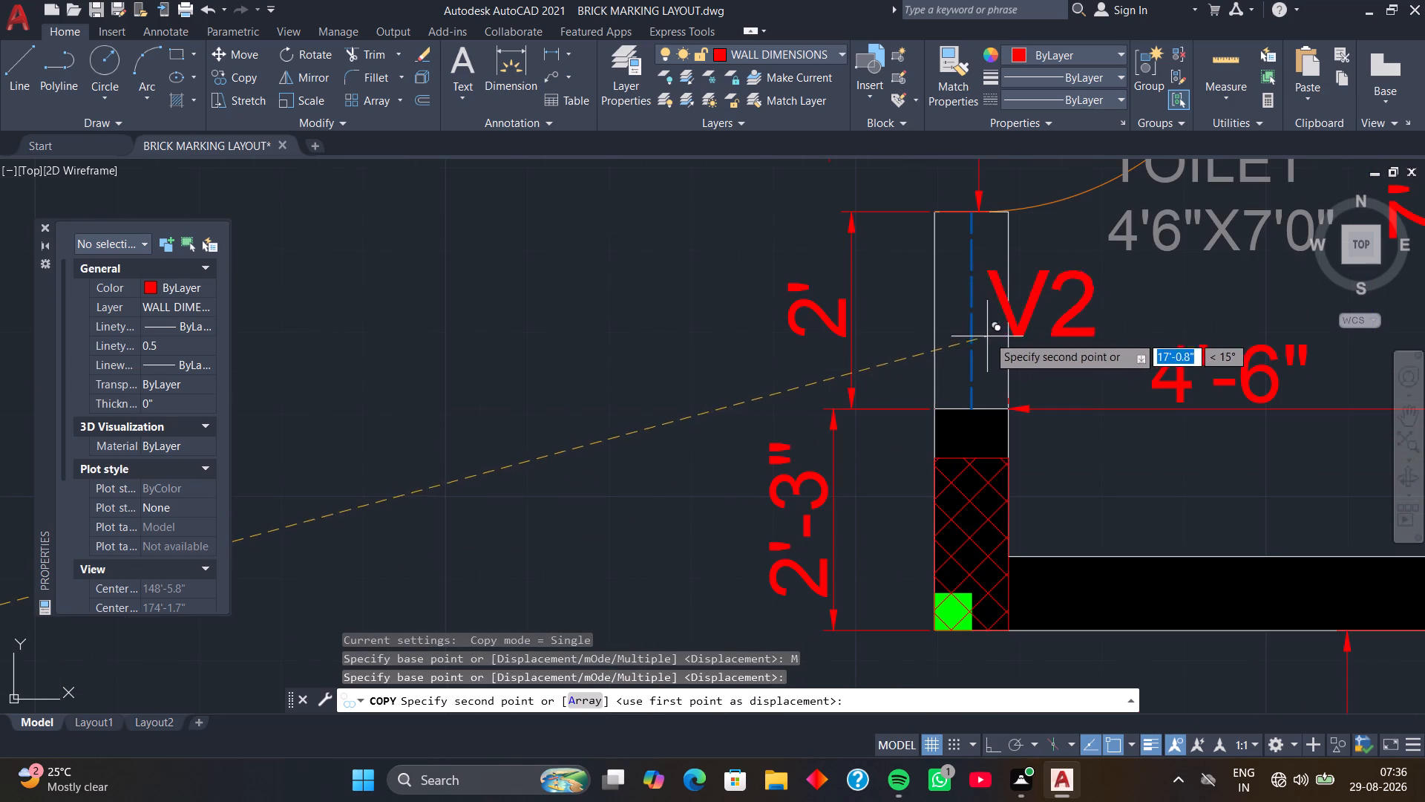
left_click(1014, 338)
Place another V2 copy at the 2' ventilator between the Wash Area and the Shower, and finish copying.
scroll(866, 347, "down", 2)
middle_click_drag(796, 317, 803, 560)
scroll(779, 485, "down", 1)
middle_click_drag(790, 529, 713, 305)
middle_click_drag(781, 456, 707, 370)
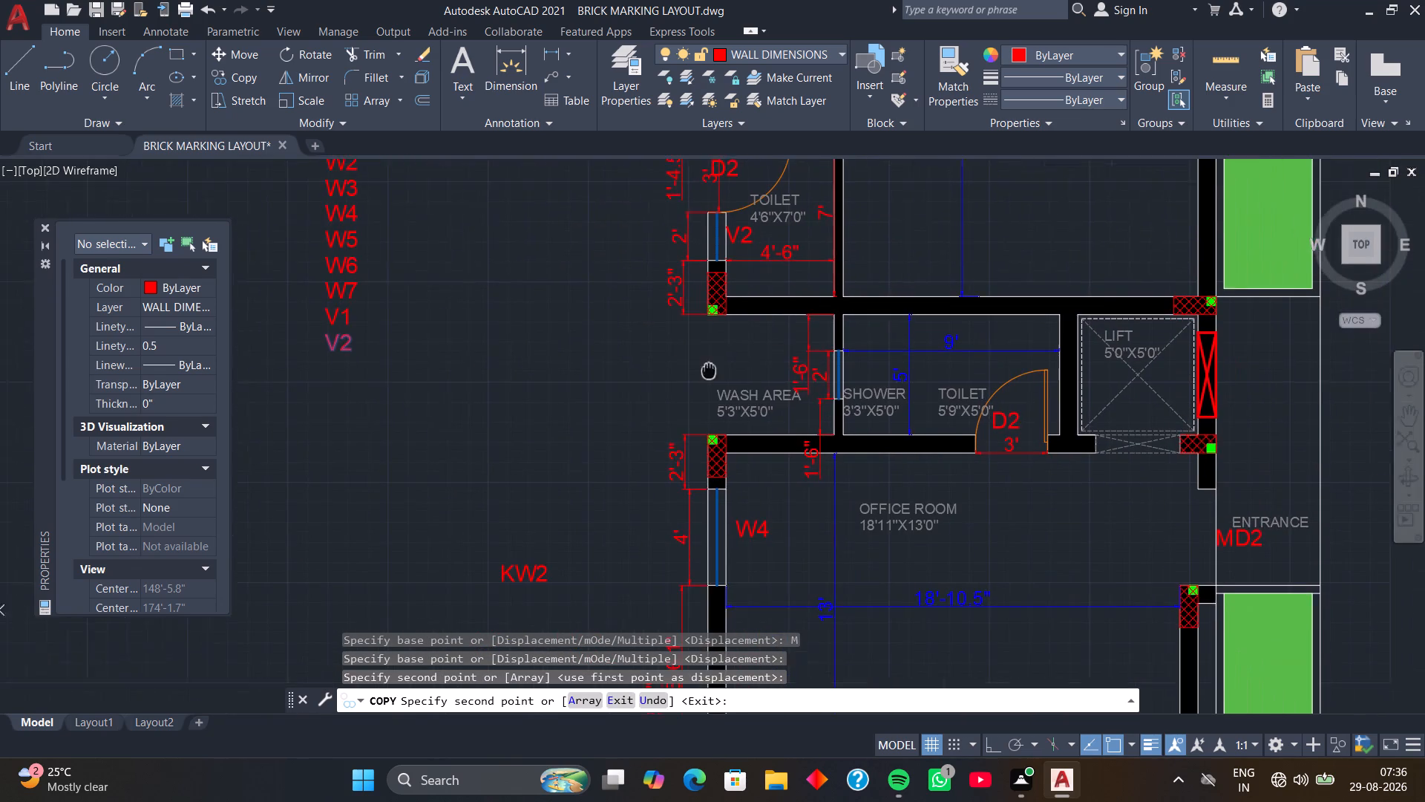
middle_click_drag(707, 370, 707, 368)
scroll(809, 388, "up", 2)
left_click(890, 351)
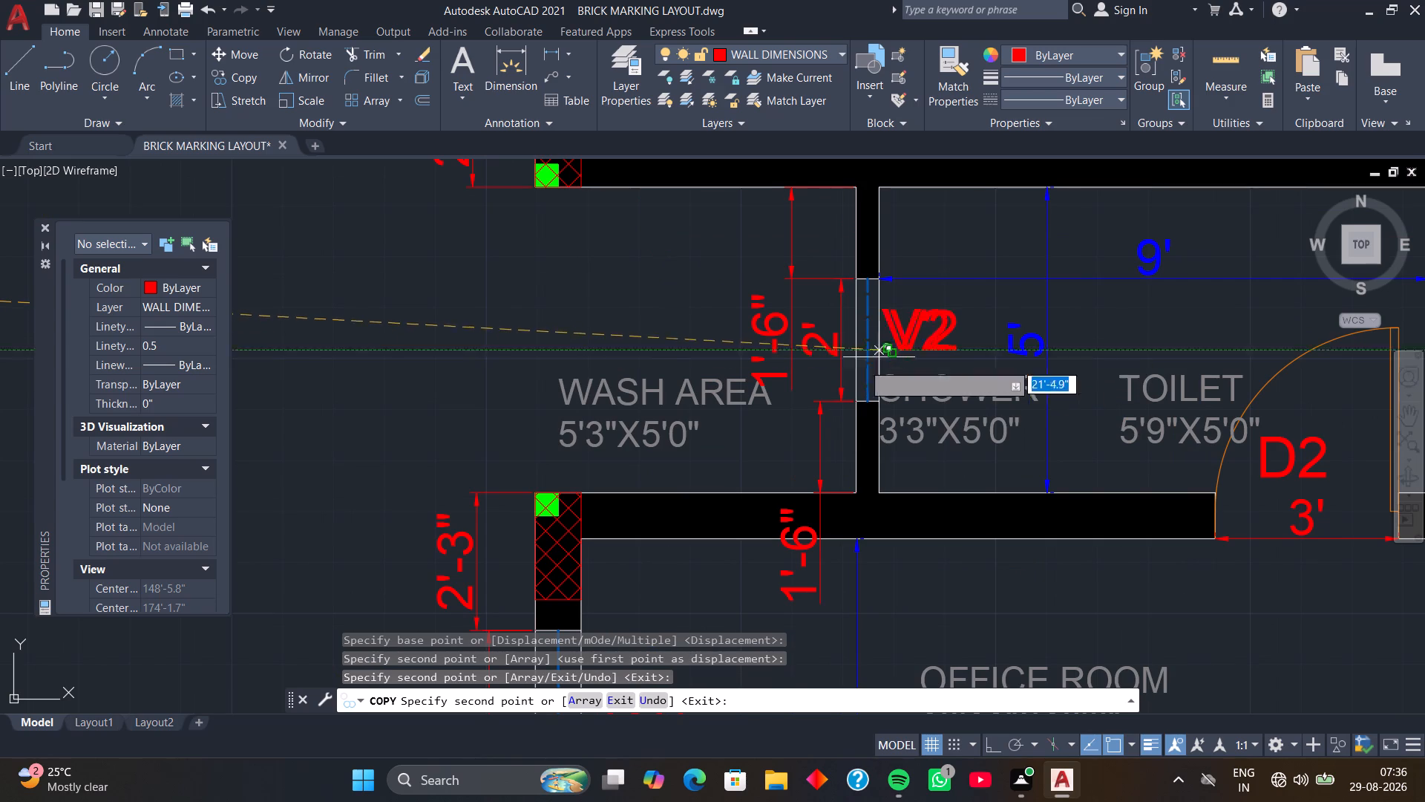
scroll(731, 407, "down", 1)
key("space")
scroll(595, 362, "down", 2)
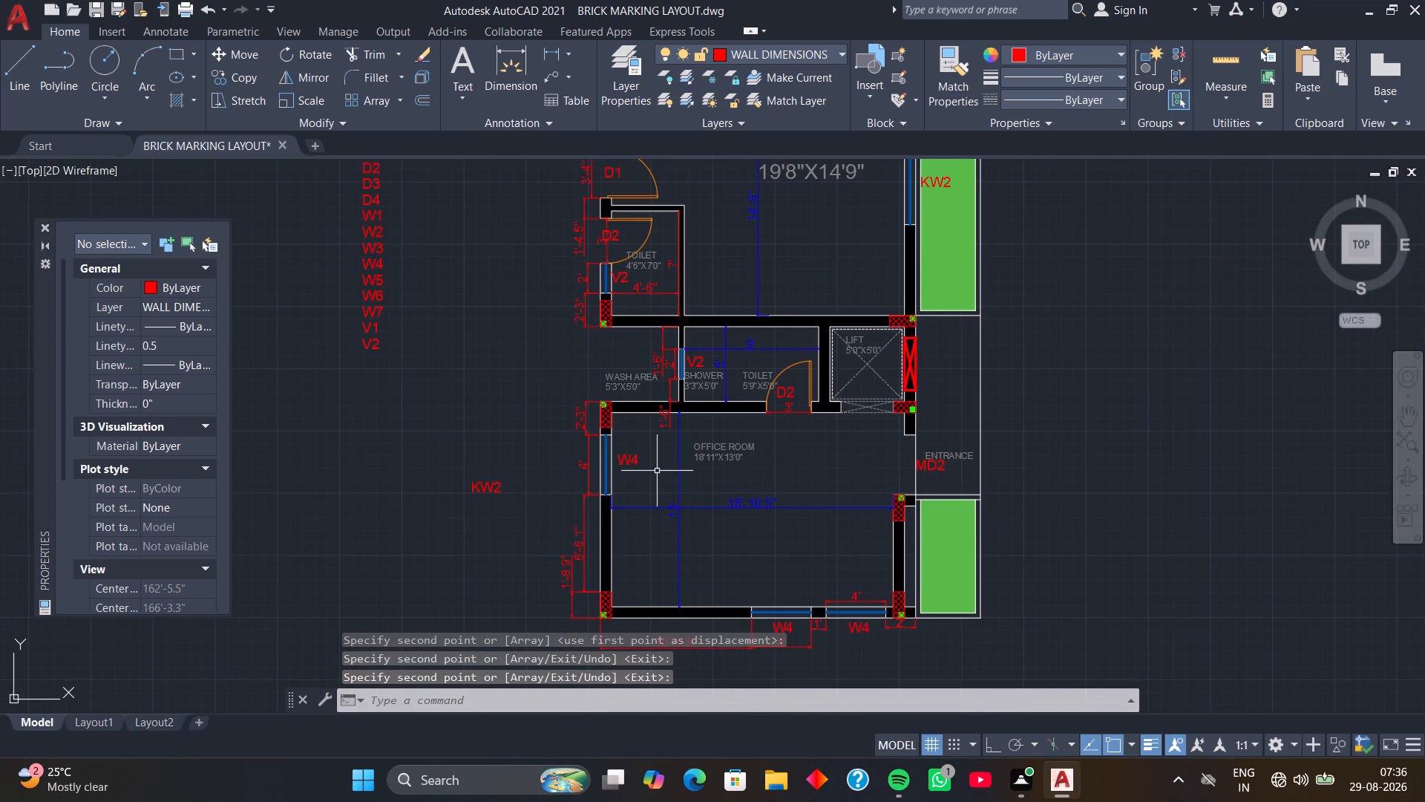
Move the label column D2 to V2 from beside the Servant Room plan to beside the Living Hall plan.
middle_click_drag(660, 478, 665, 347)
scroll(609, 408, "down", 3)
middle_click_drag(560, 454, 595, 451)
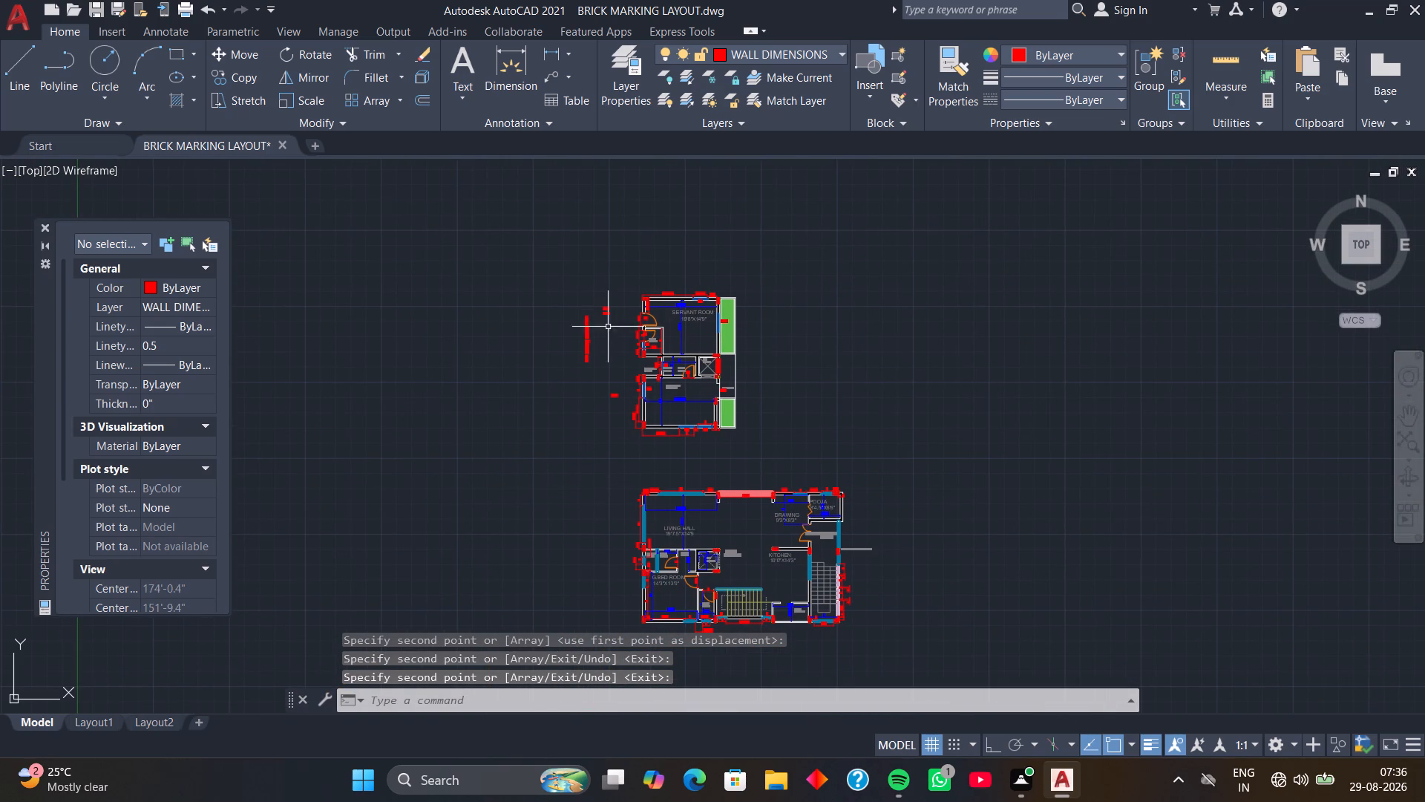
scroll(600, 314, "up", 3)
left_click(574, 299)
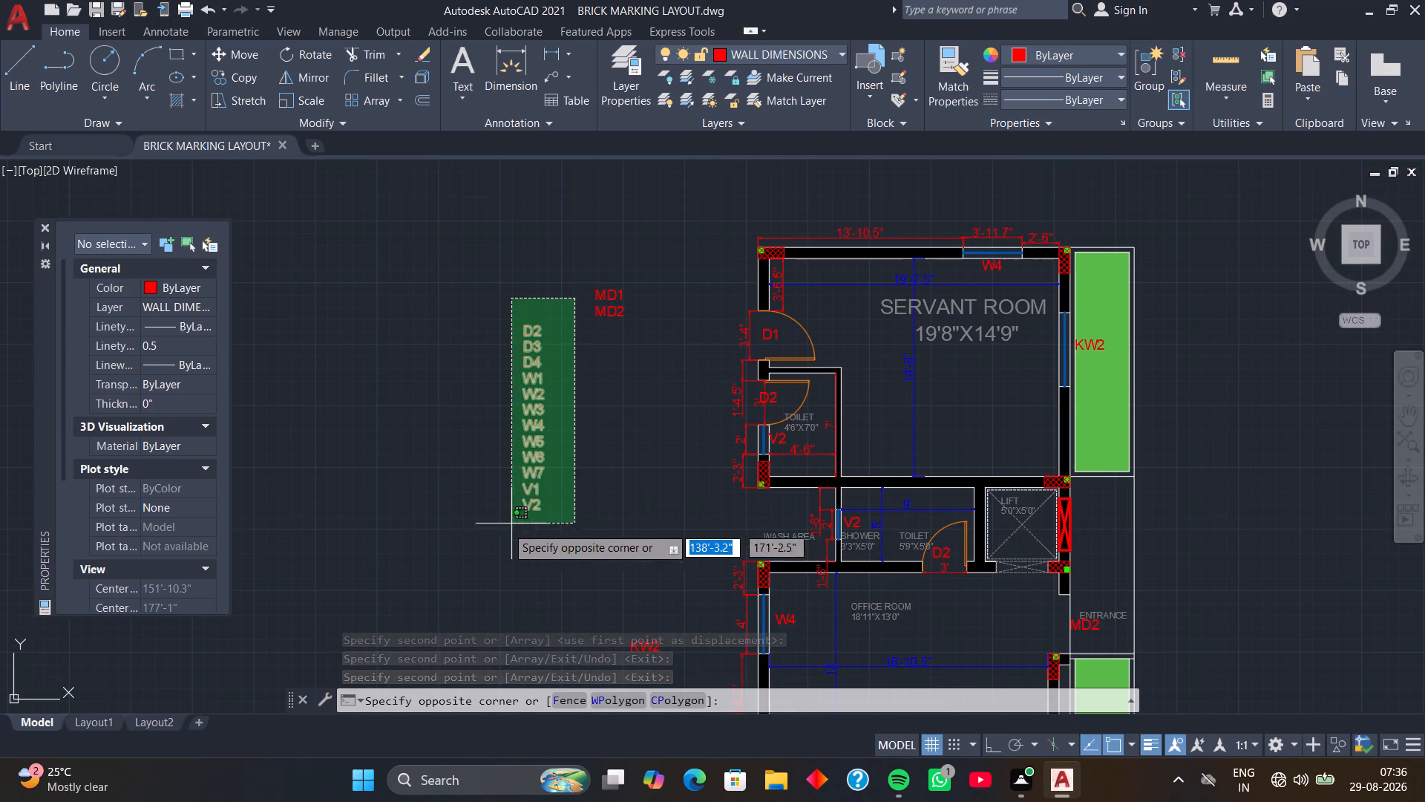
left_click(482, 540)
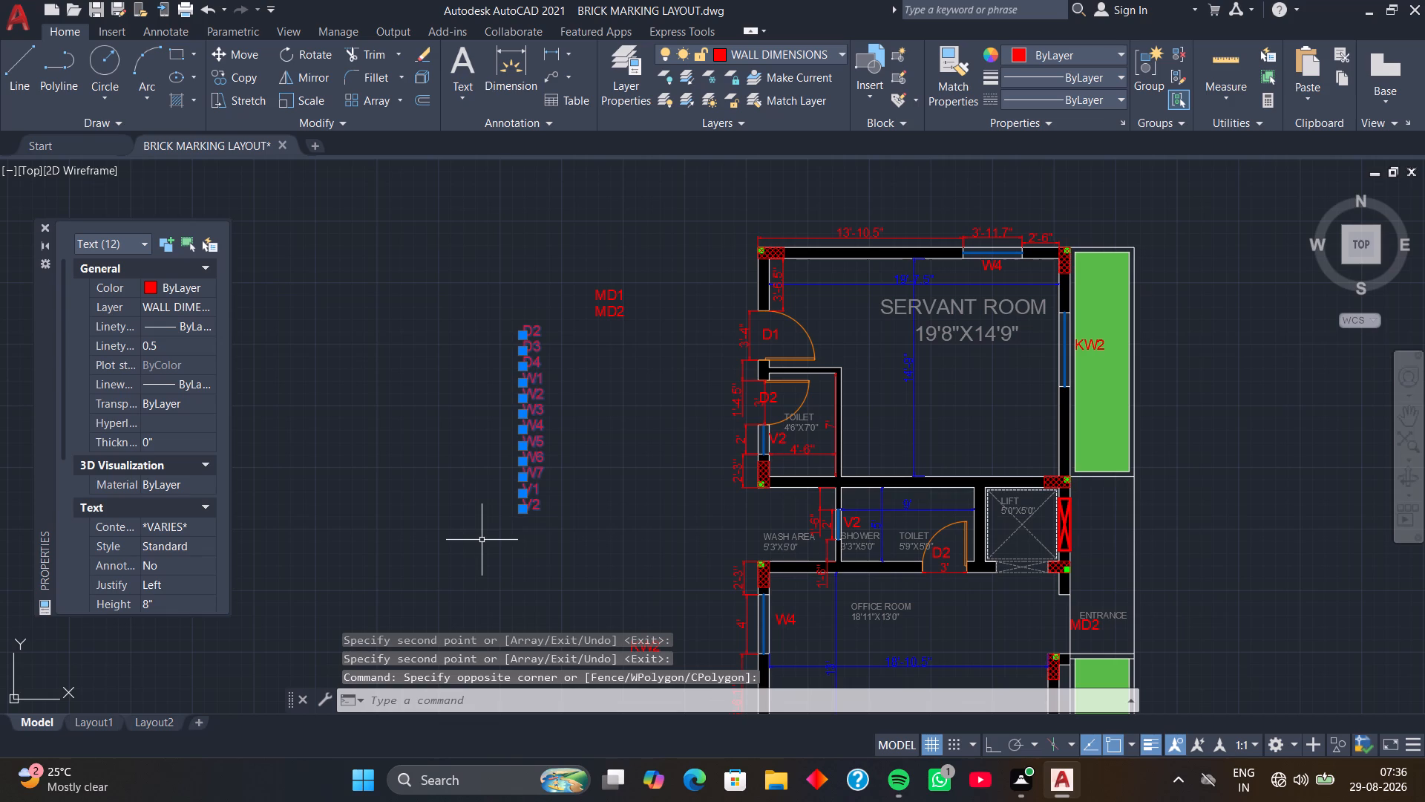
type("M")
key("space")
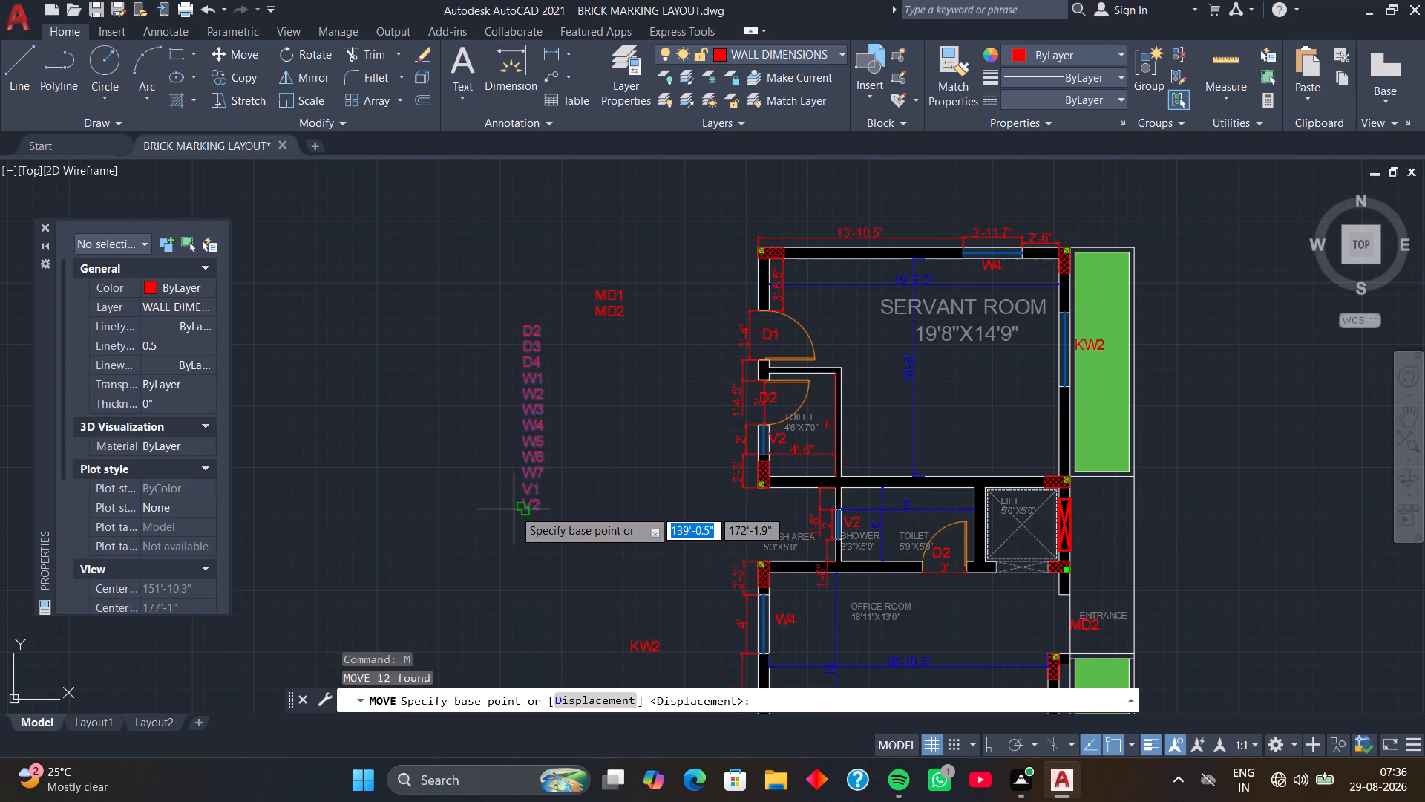
left_click(515, 510)
scroll(513, 578, "down", 3)
middle_click_drag(516, 593, 517, 370)
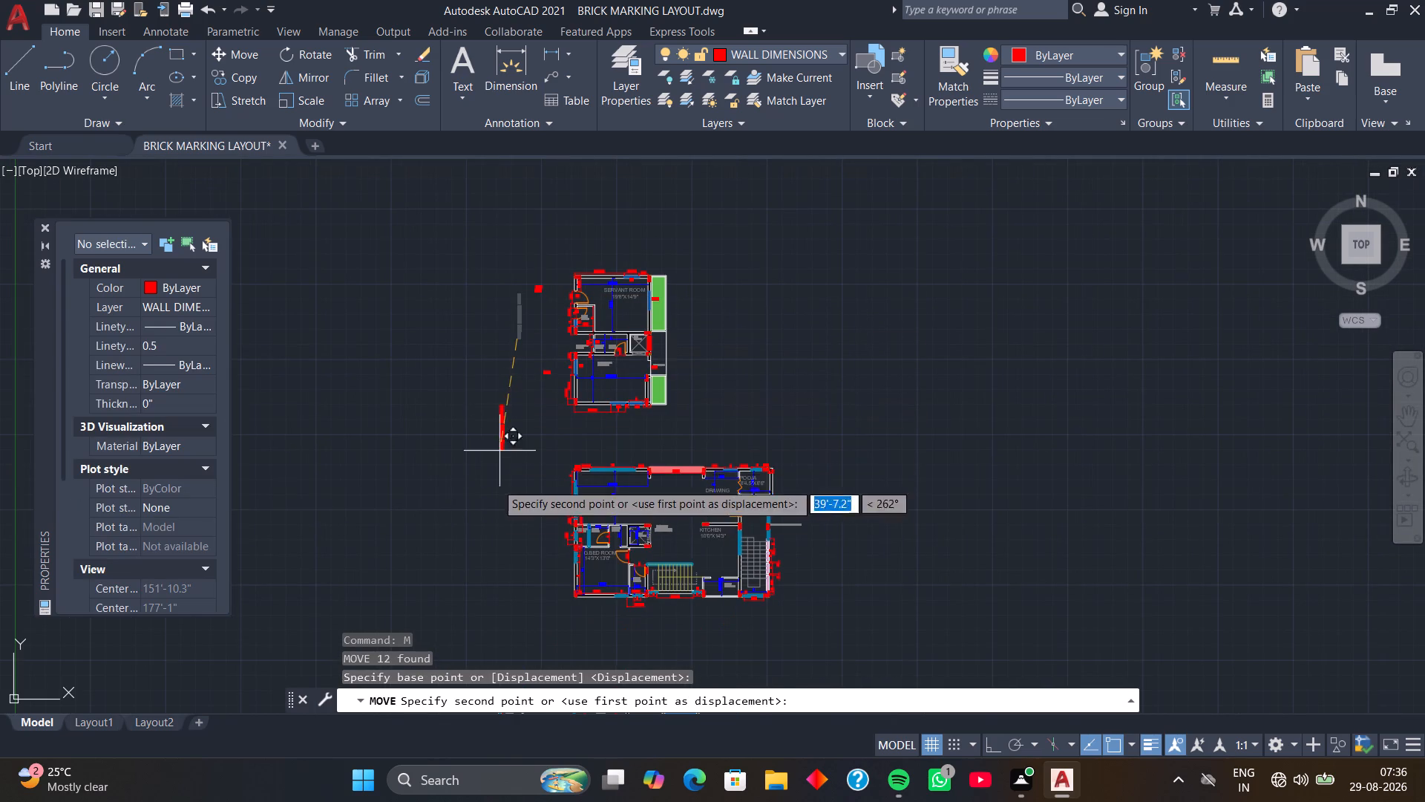
left_click(491, 566)
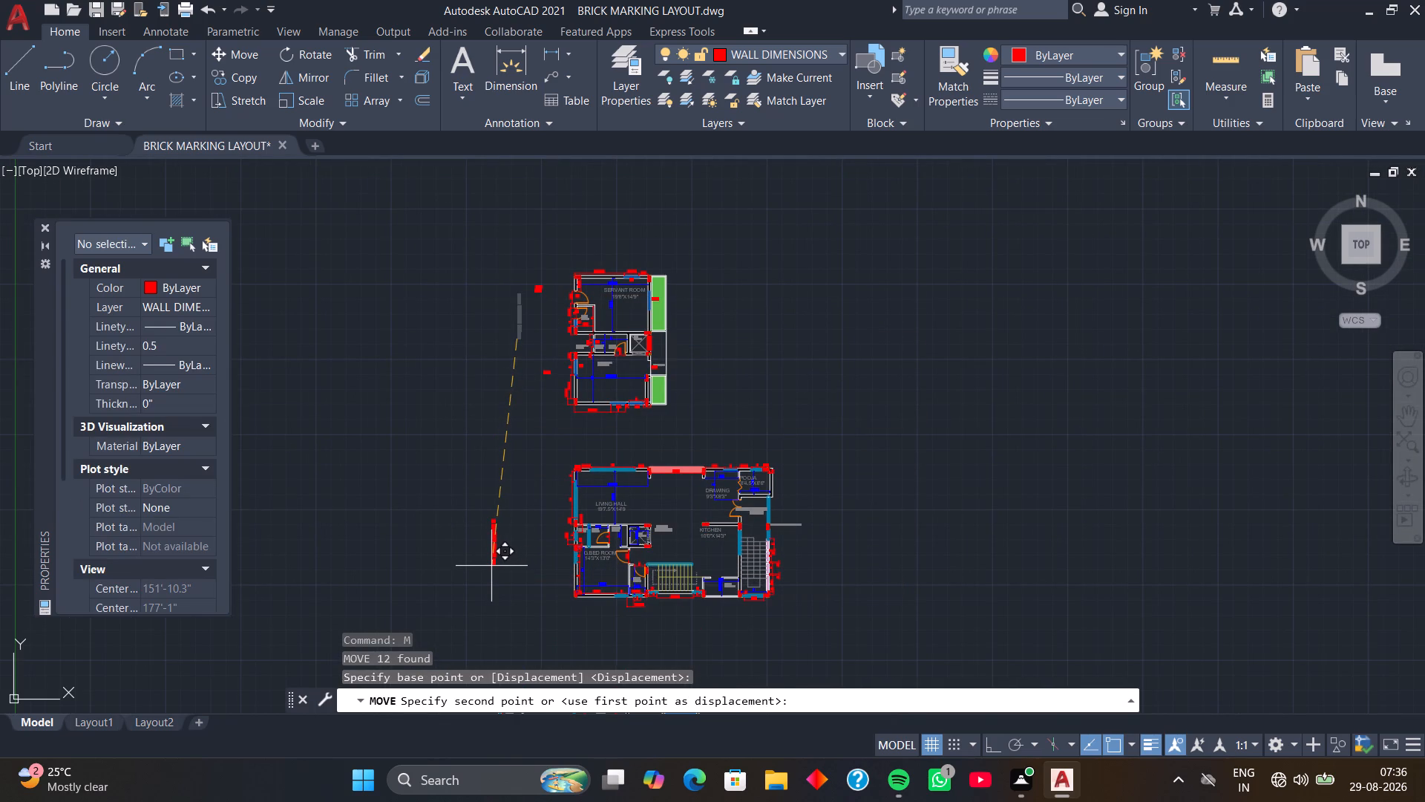
Move the spare MD1, MD2 and KW2 labels down beside the Living Hall plan, near the relocated label column.
scroll(531, 338, "up", 3)
middle_click_drag(532, 336, 491, 521)
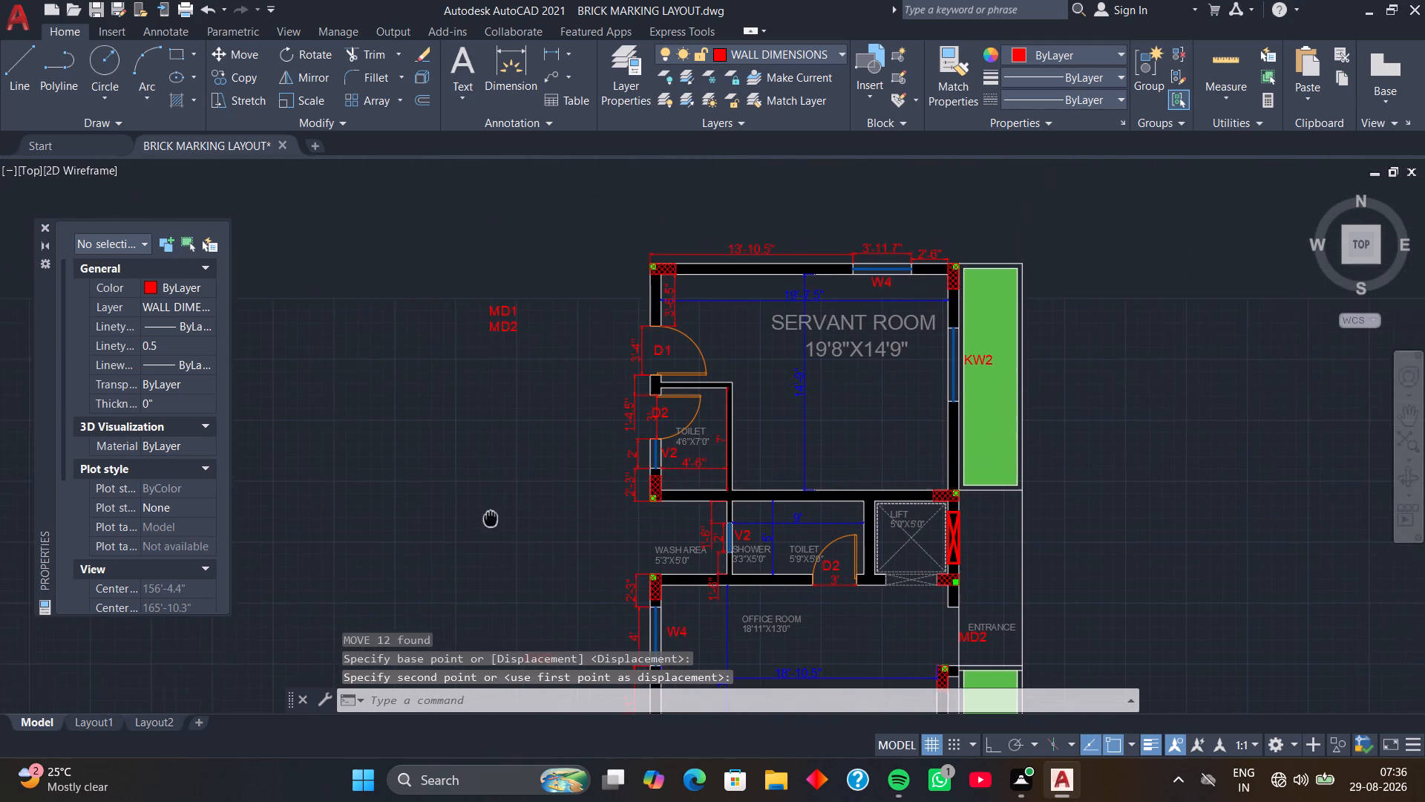
middle_click_drag(491, 521, 491, 532)
scroll(564, 390, "up", 1)
left_click_drag(526, 244, 528, 284)
left_click(404, 371)
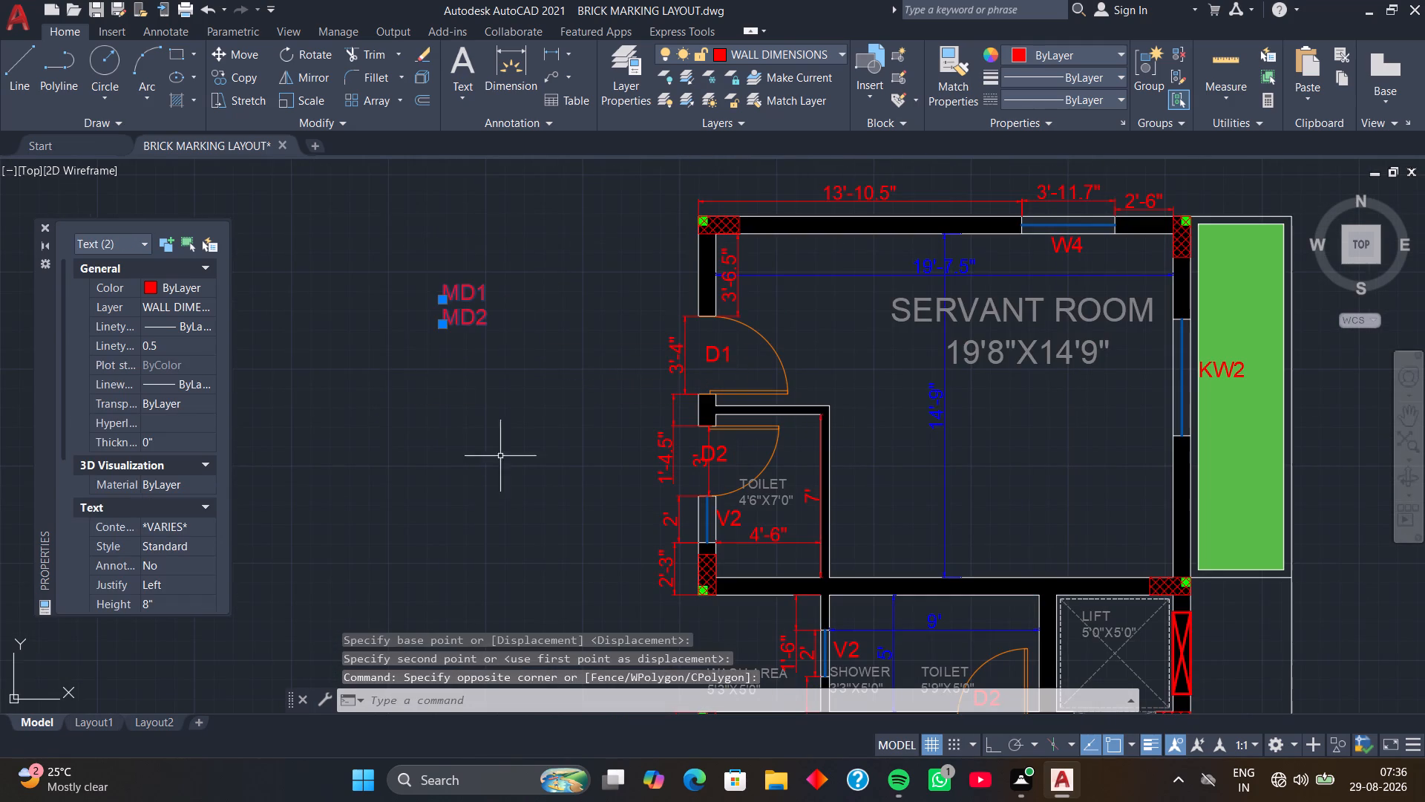
scroll(503, 510, "down", 2)
middle_click_drag(504, 516, 505, 328)
left_click_drag(534, 434, 532, 440)
left_click(457, 499)
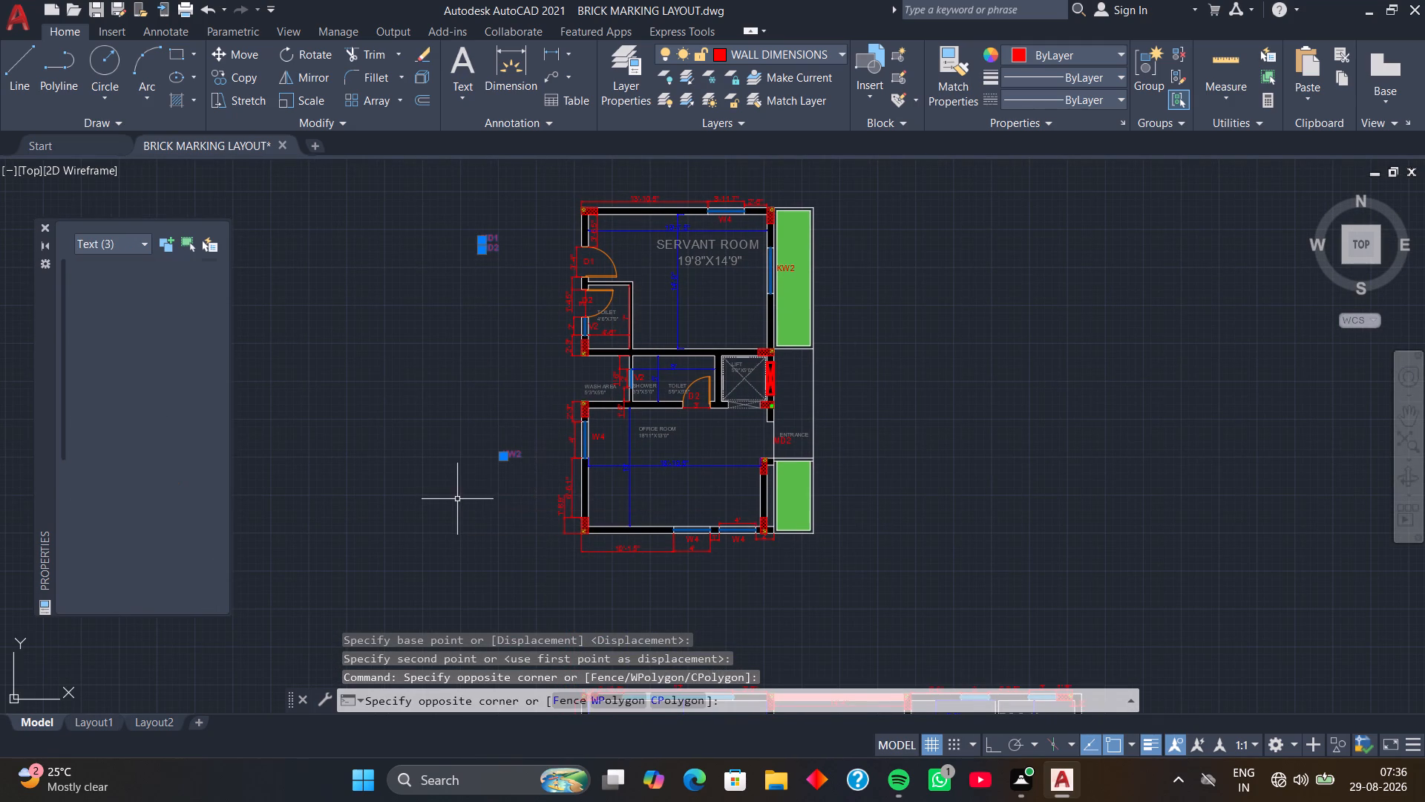
key("m")
key("space")
left_click(487, 477)
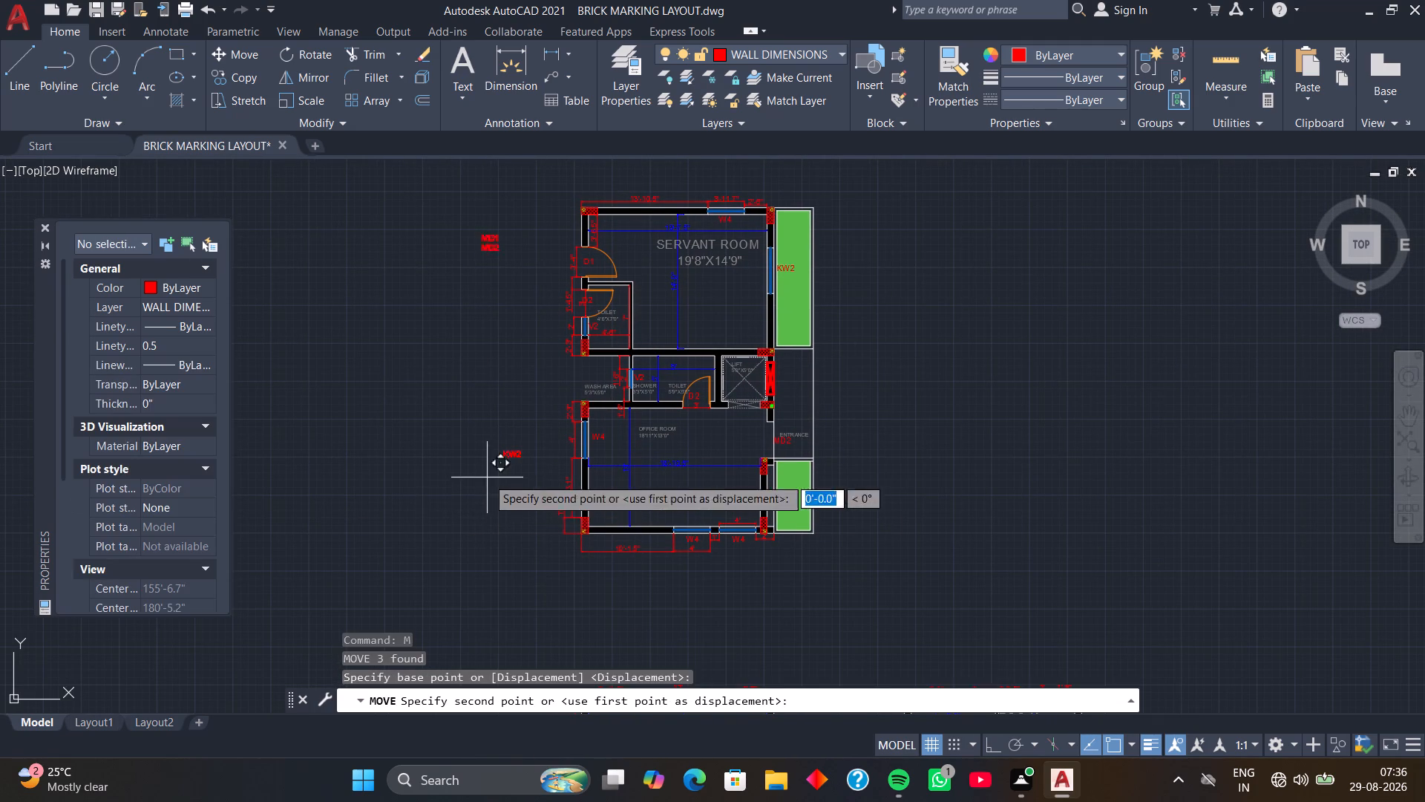
scroll(526, 561, "down", 2)
middle_click_drag(512, 578, 510, 412)
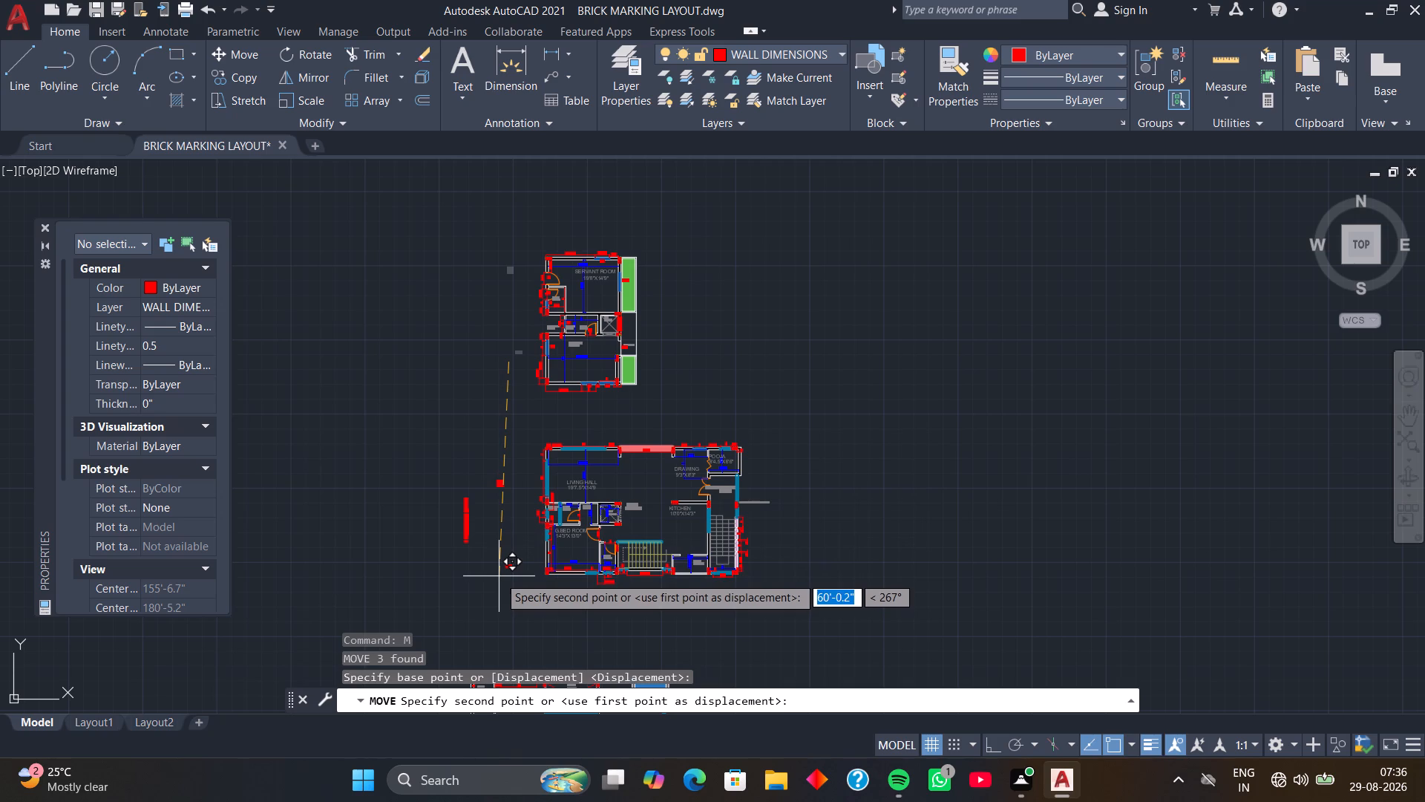
left_click(498, 577)
Copy the D1 label from the Servant Room door to the blank area between the label column and the Living Hall plan.
middle_click_drag(489, 391, 470, 457)
scroll(470, 457, "down", 1)
scroll(501, 374, "up", 1)
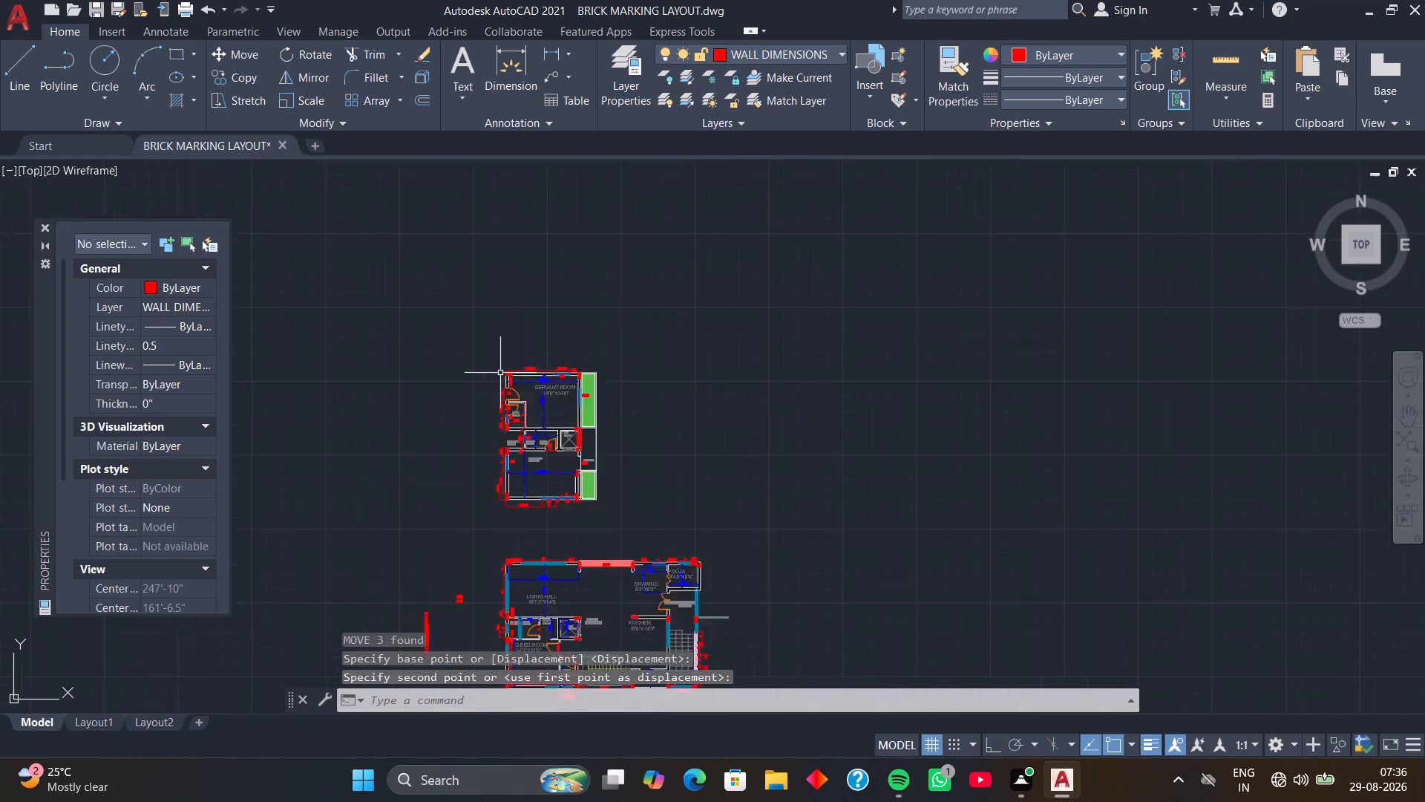
scroll(500, 373, "up", 2)
left_click(517, 426)
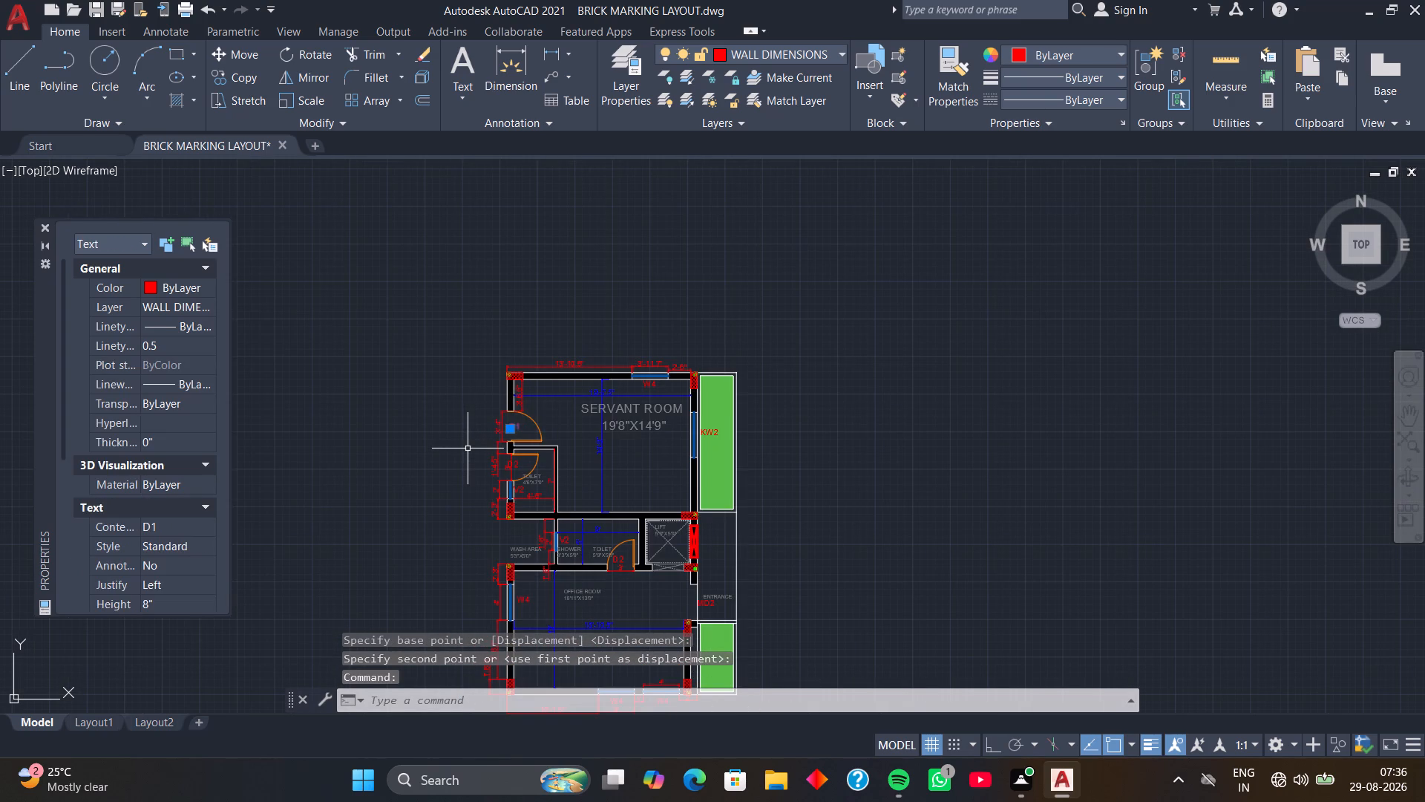
key("c")
key("o")
key("space")
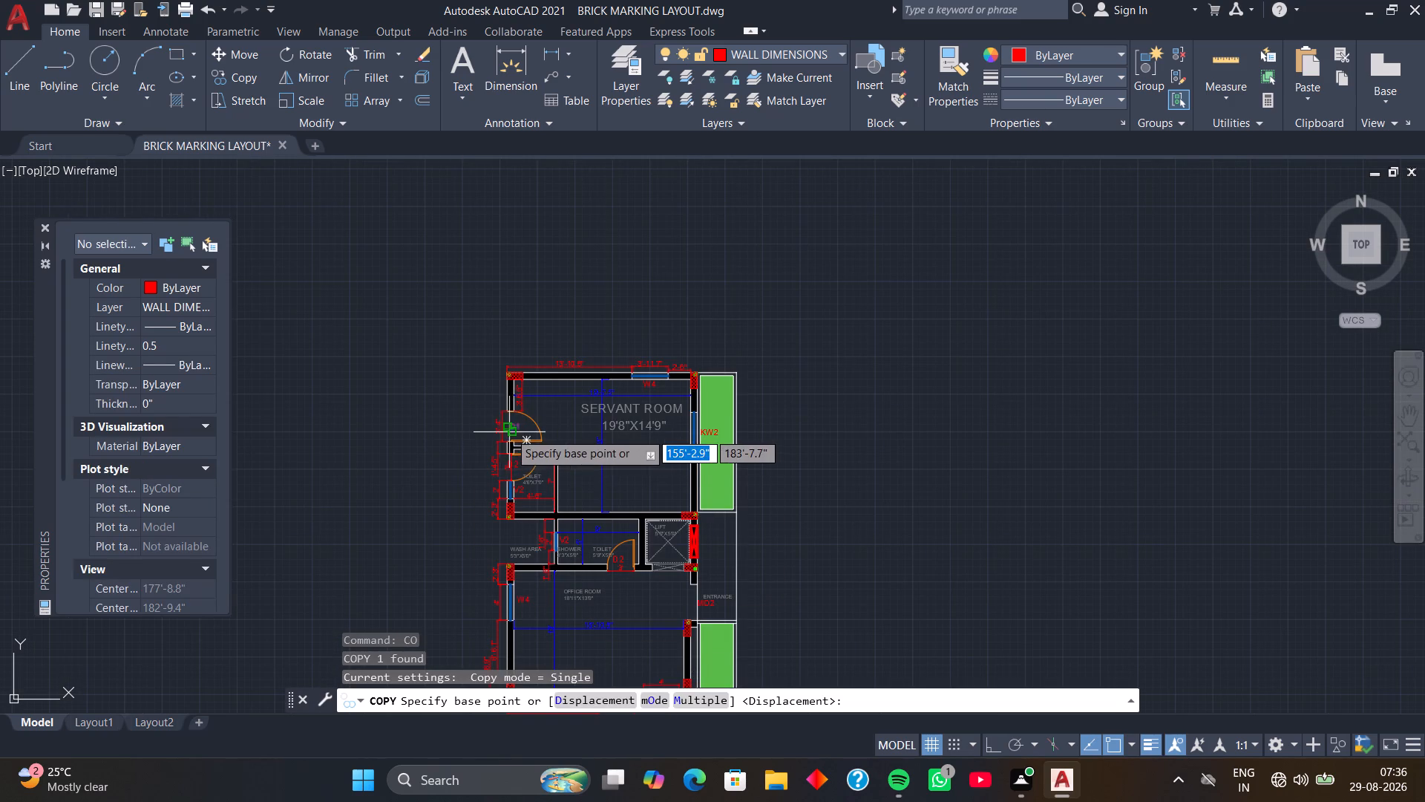
left_click(509, 432)
scroll(427, 494, "down", 2)
middle_click_drag(429, 513, 439, 307)
scroll(410, 509, "up", 1)
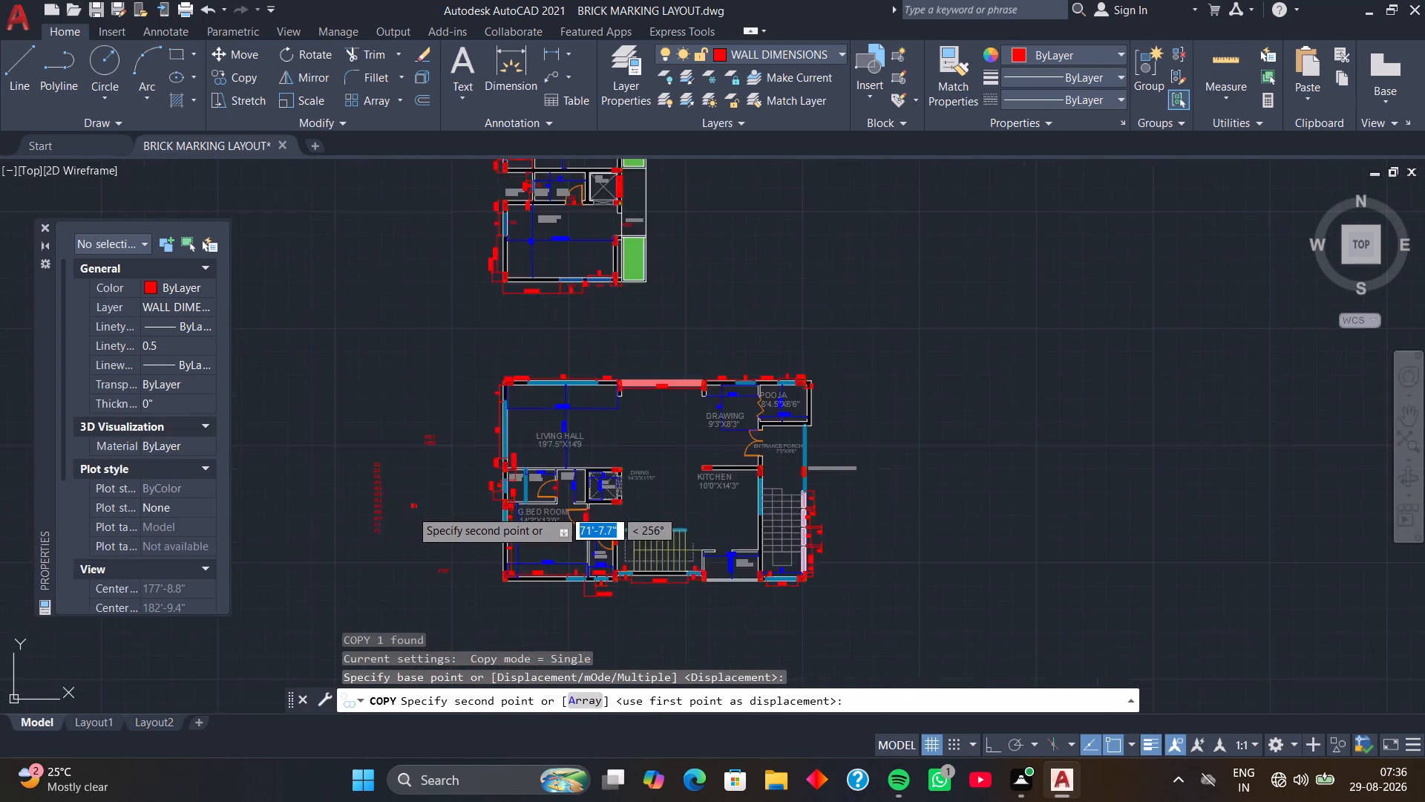
scroll(410, 509, "up", 1)
left_click(428, 495)
Copy the W1 label from the label column to the 12' window of the Living Hall.
middle_click_drag(451, 528, 479, 479)
middle_click_drag(490, 471, 511, 441)
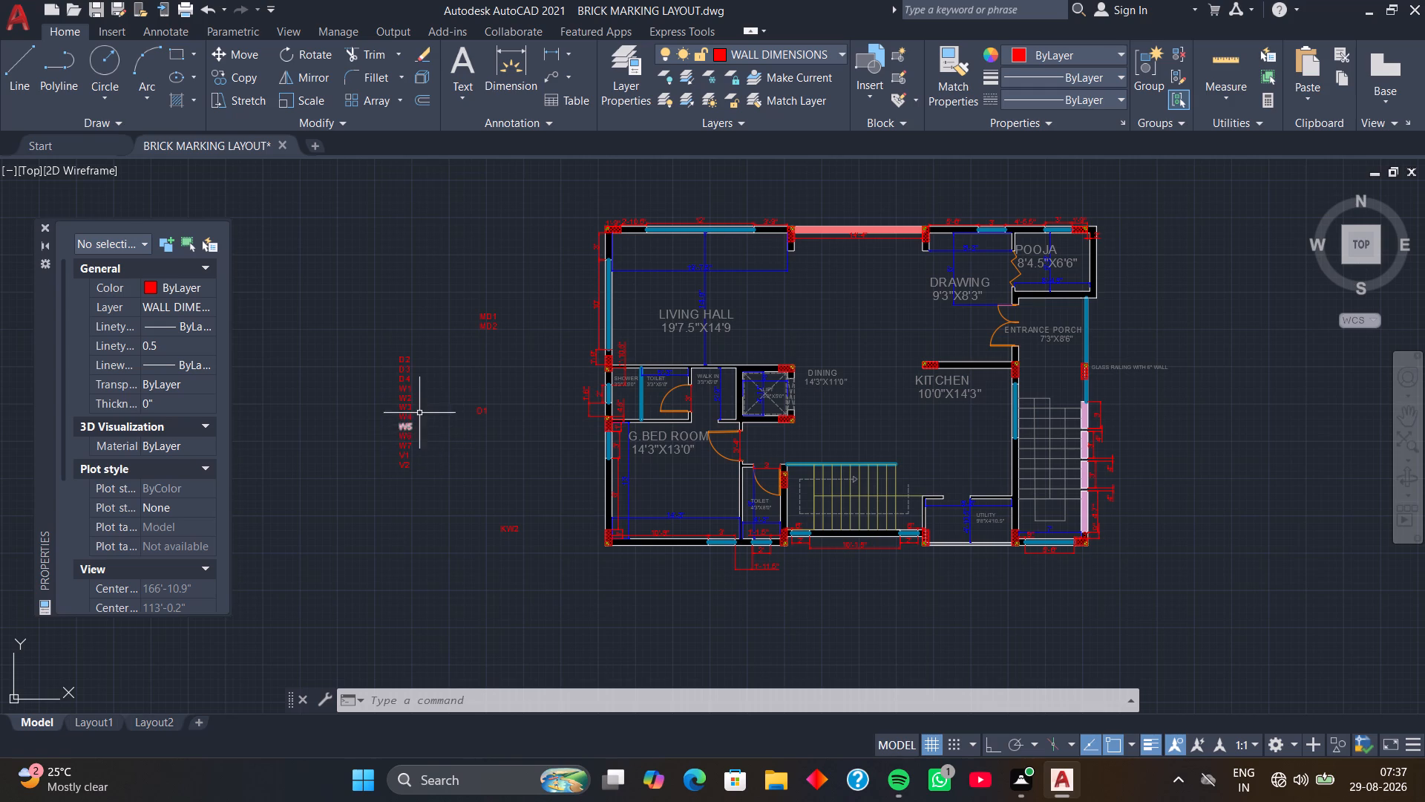
scroll(423, 390, "up", 1)
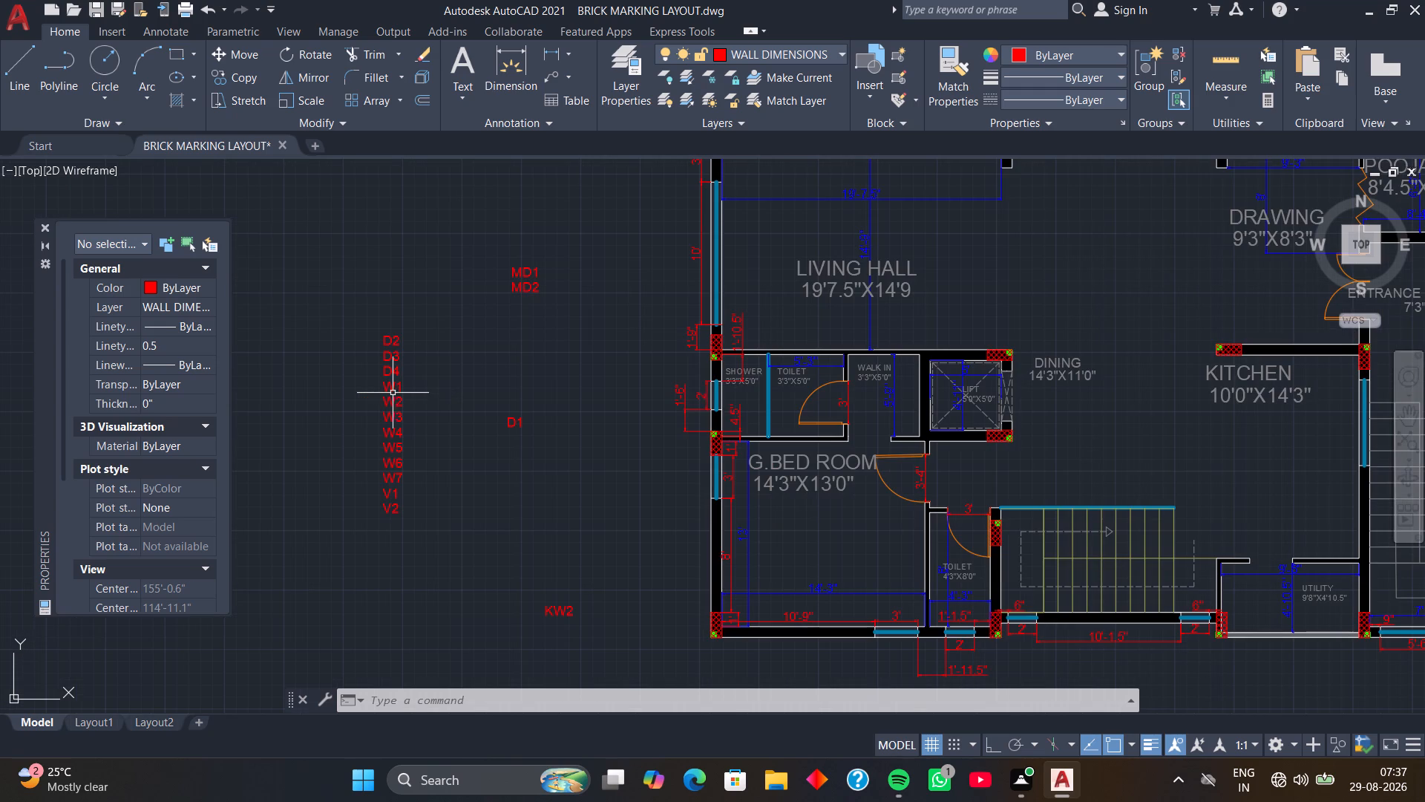
scroll(389, 391, "up", 2)
left_click(410, 375)
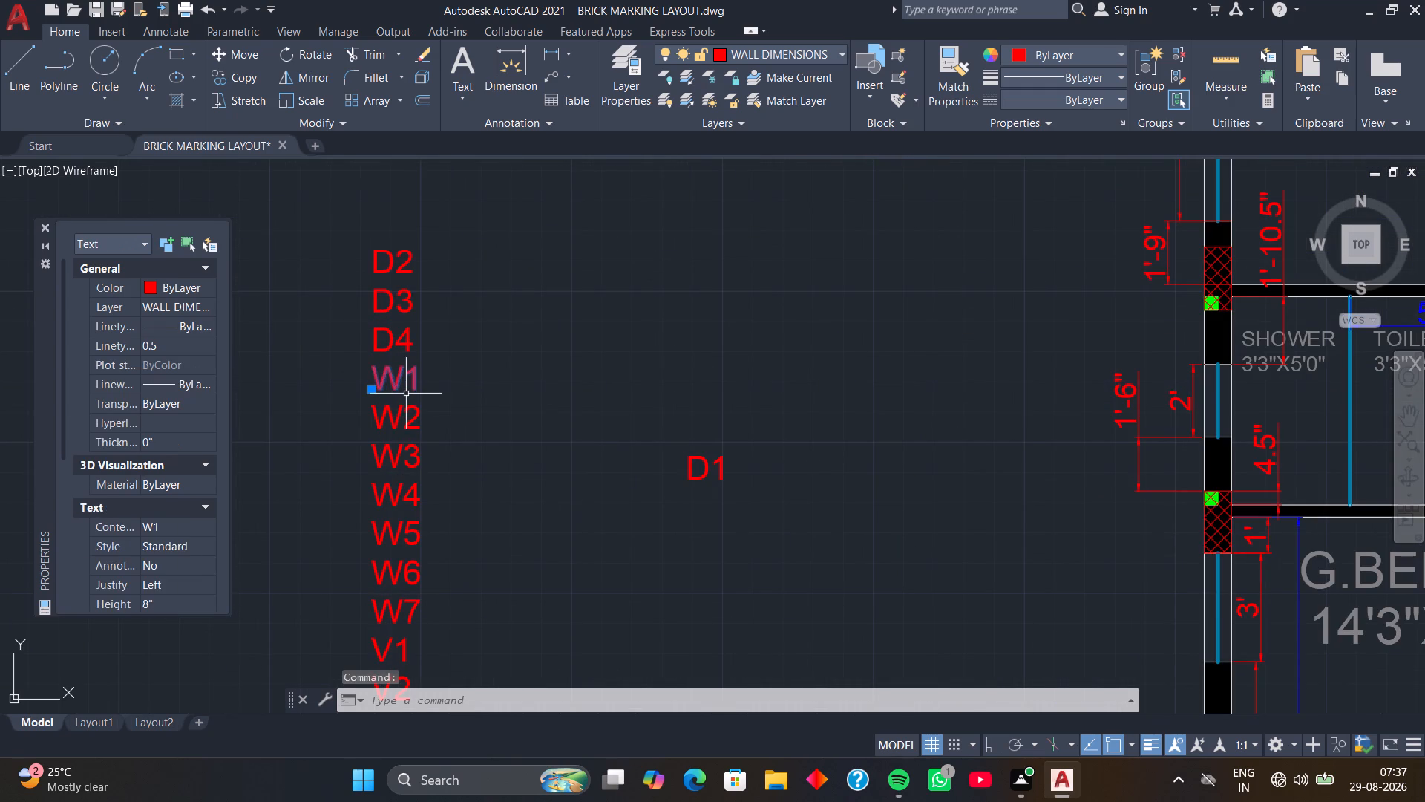
type("CO")
key("space")
left_click(369, 385)
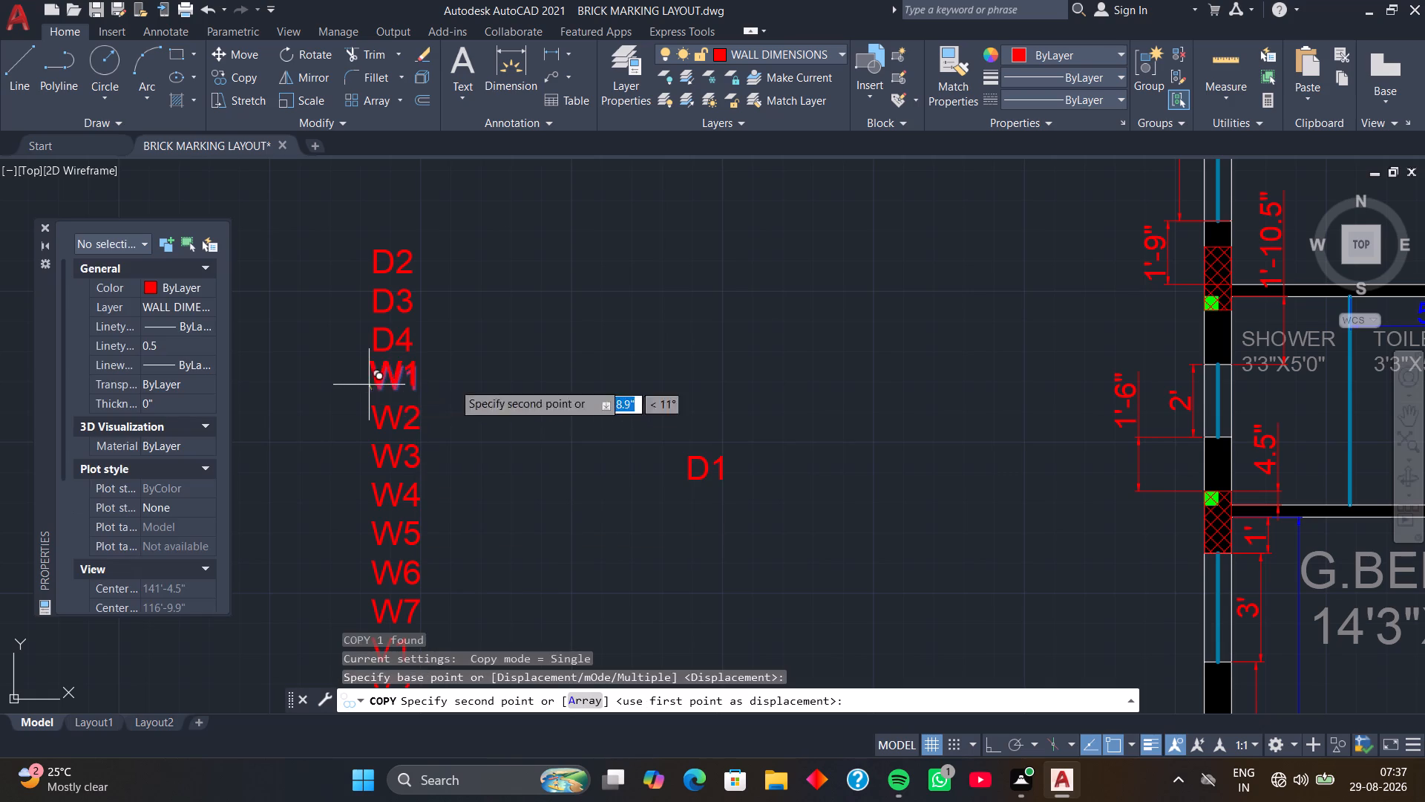
scroll(669, 362, "down", 3)
middle_click_drag(682, 341, 504, 570)
scroll(698, 462, "up", 2)
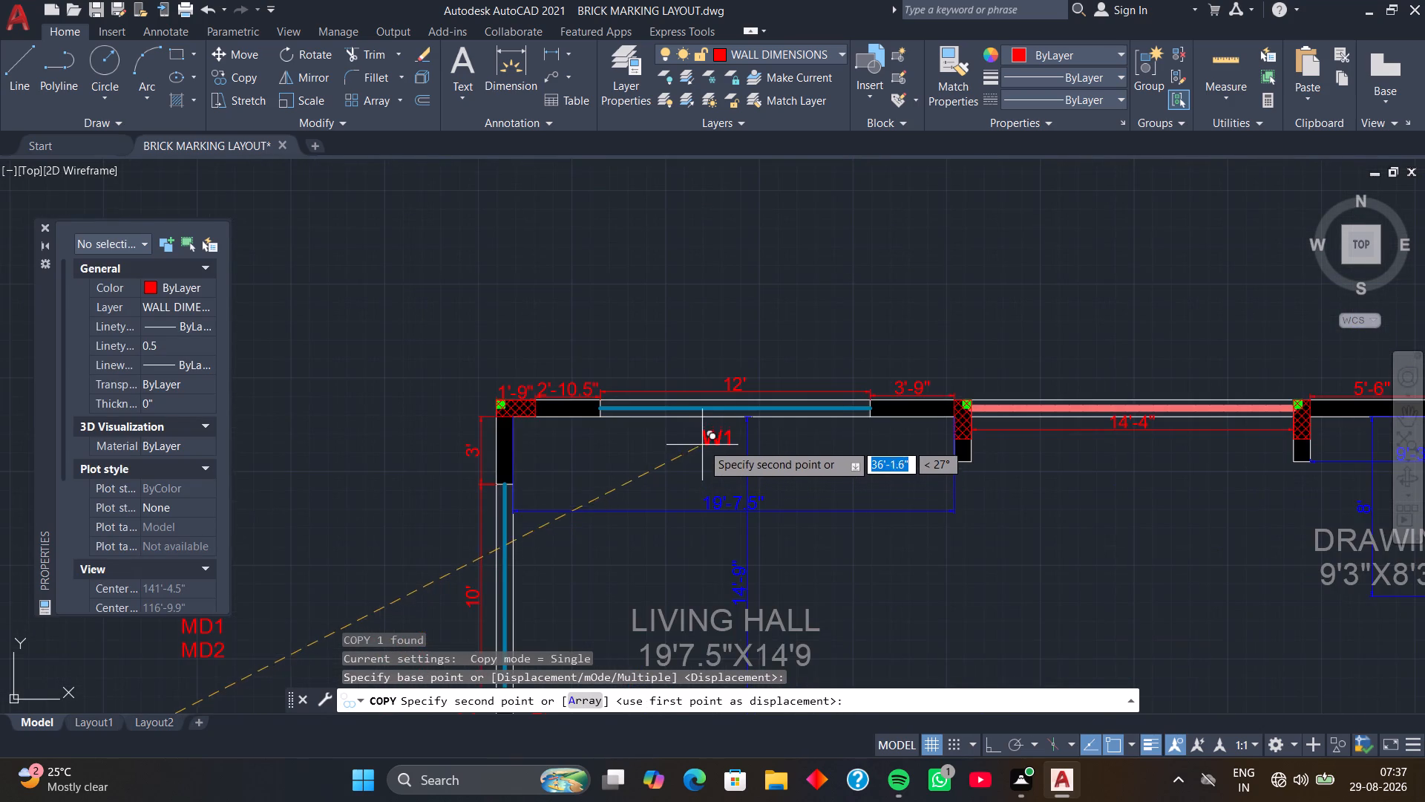
left_click(704, 437)
Copy the W2 label from the label column to the 10' window of the Living Hall.
scroll(652, 476, "down", 1)
middle_click_drag(643, 492, 710, 279)
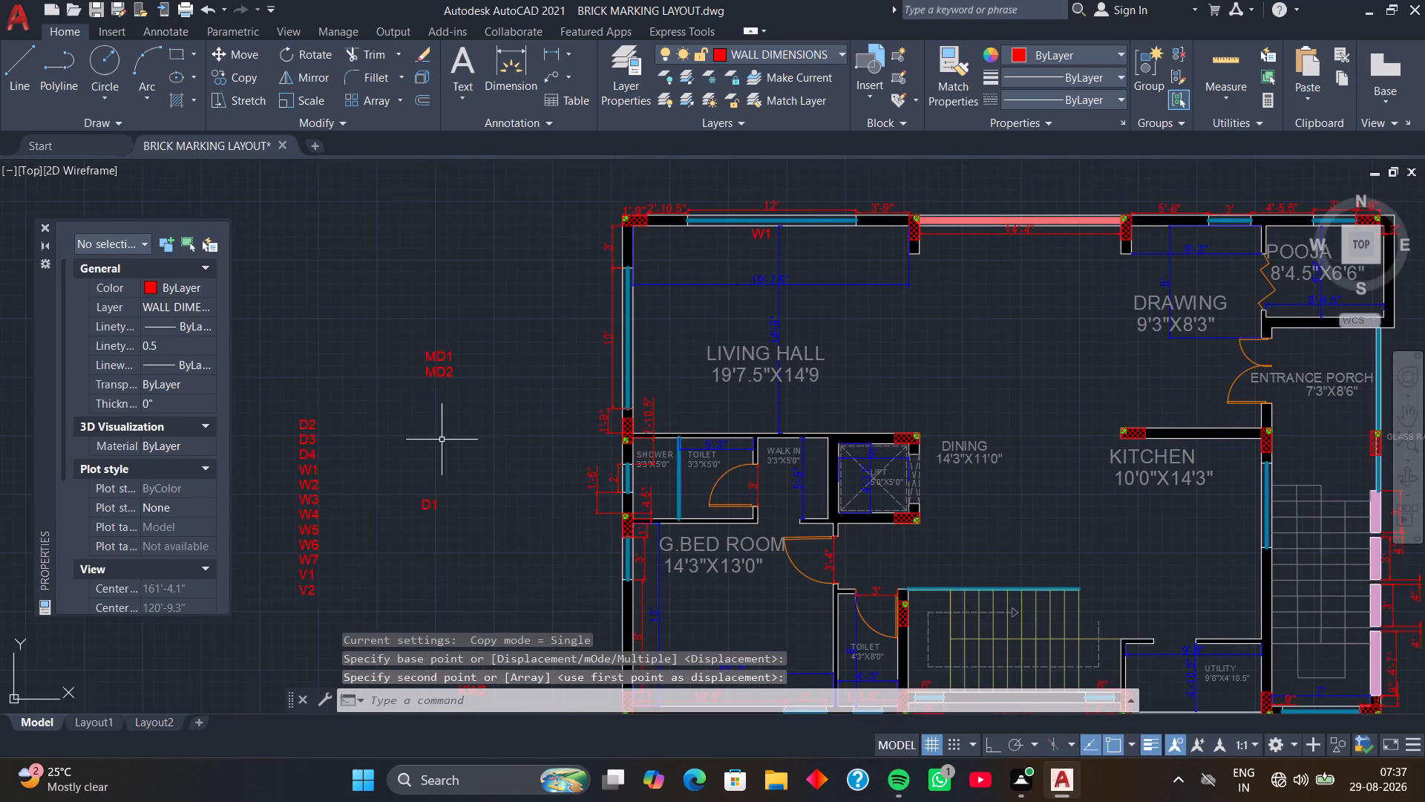
middle_click_drag(438, 441, 507, 420)
scroll(378, 481, "up", 2)
left_click(387, 440)
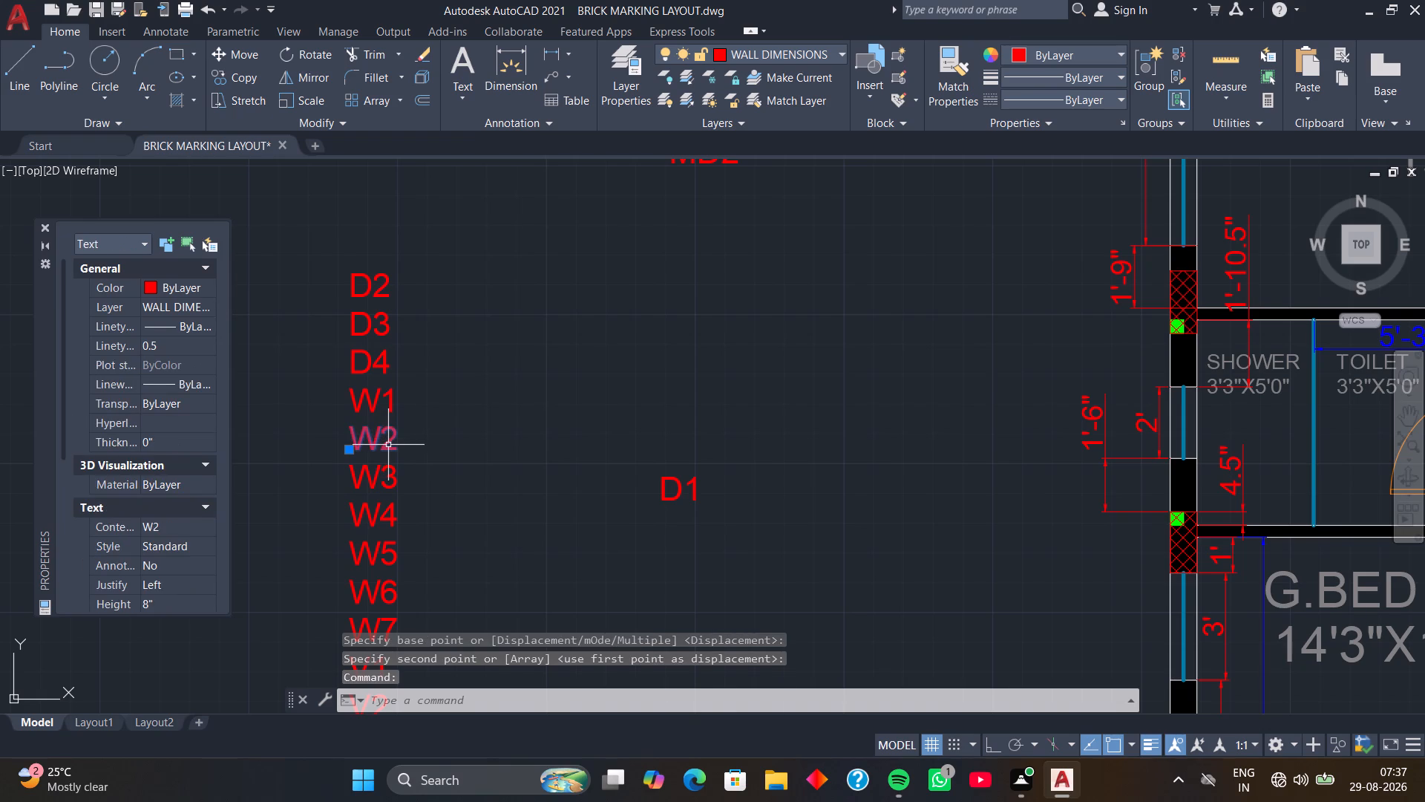
type("CO")
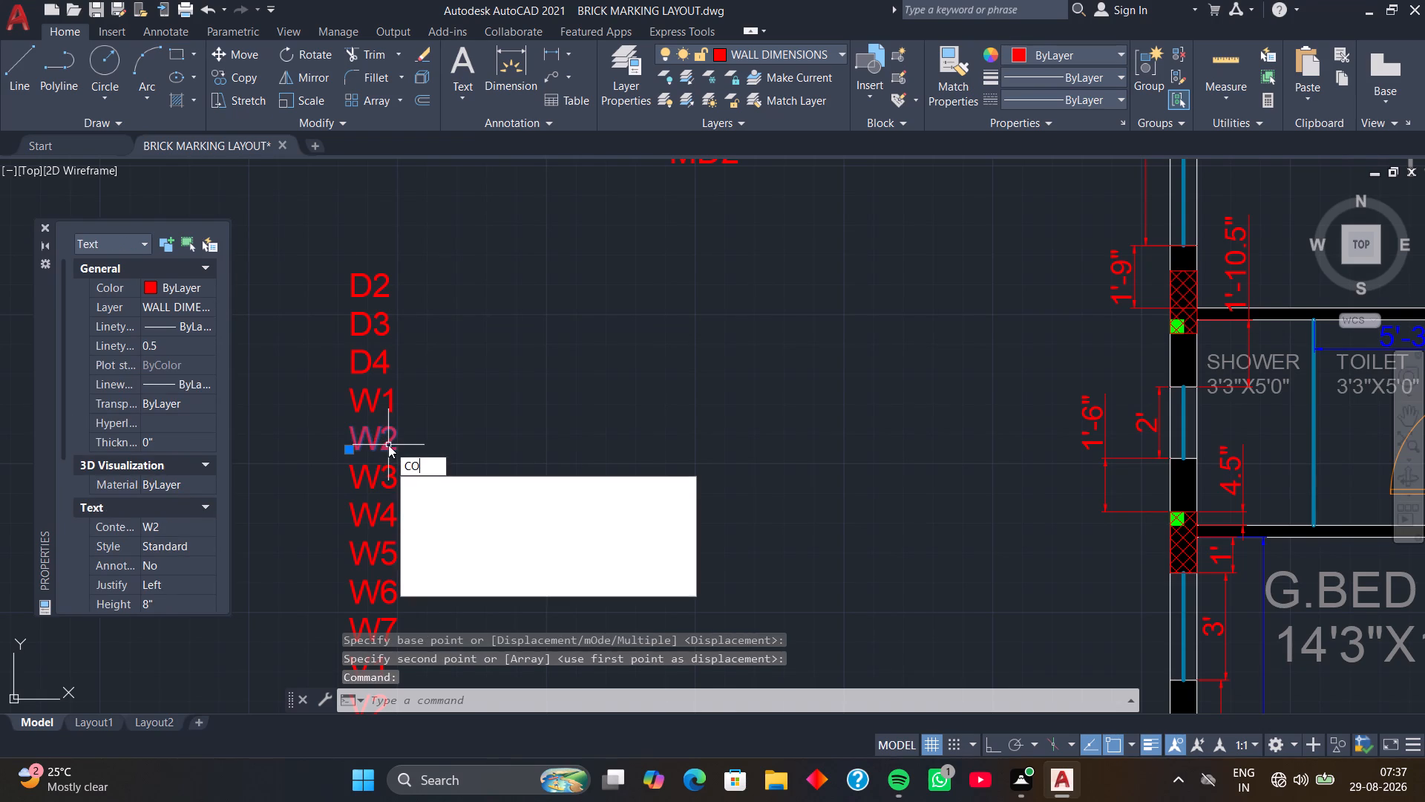
key("space")
left_click(388, 445)
scroll(729, 333, "down", 2)
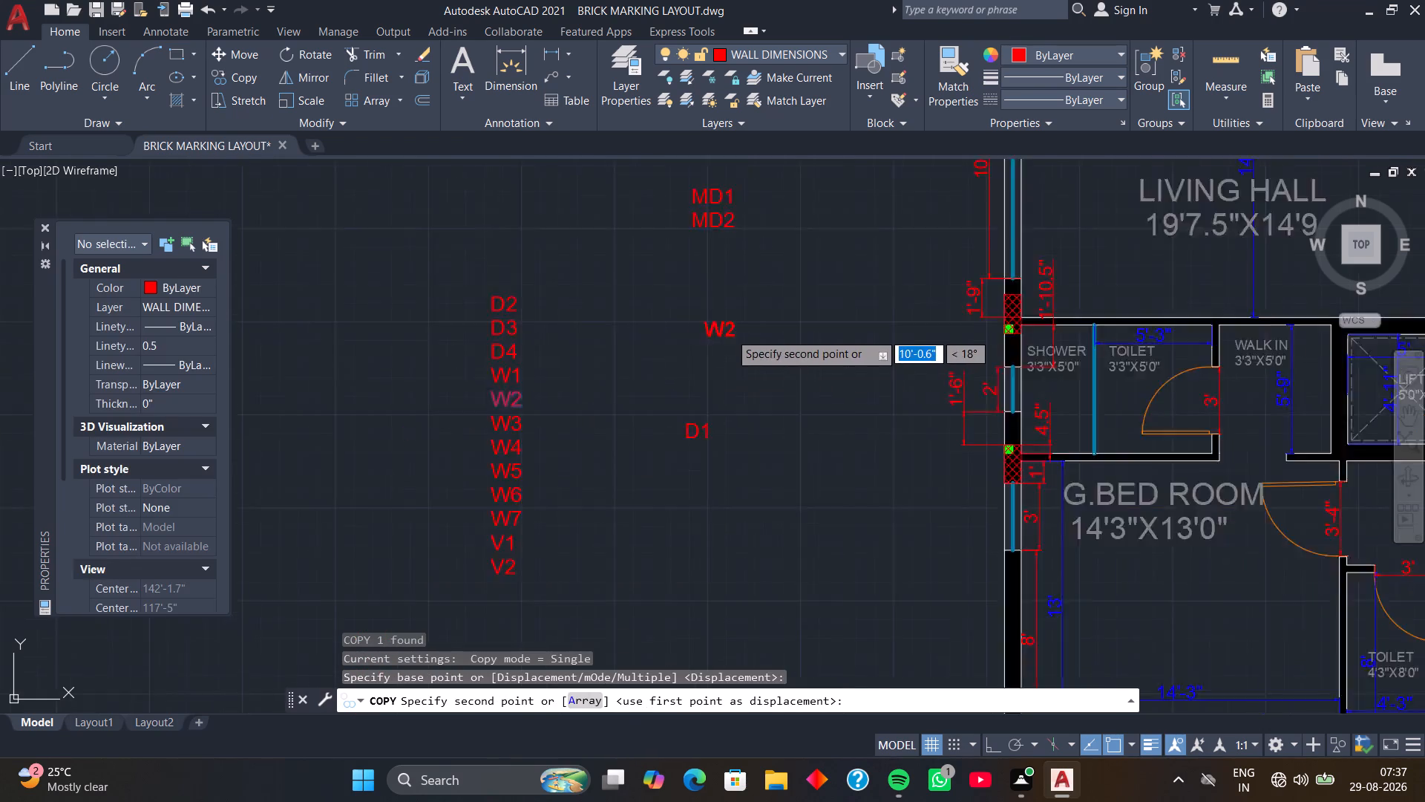
middle_click_drag(730, 332, 582, 467)
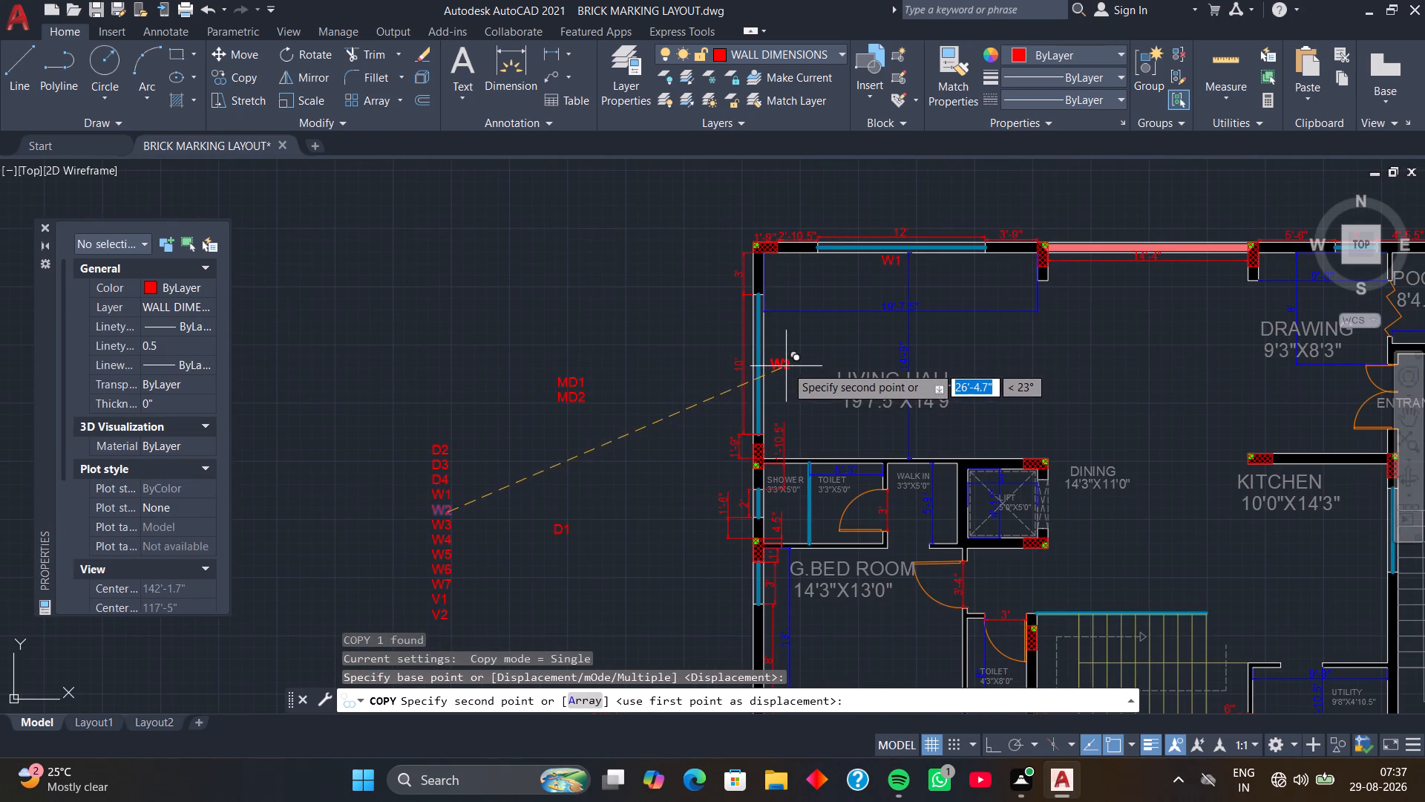
left_click(786, 366)
Copy the V2 label from the label column to the 2' ventilator of the Shower above G.Bed Room.
scroll(692, 413, "down", 3)
middle_click_drag(670, 444, 635, 420)
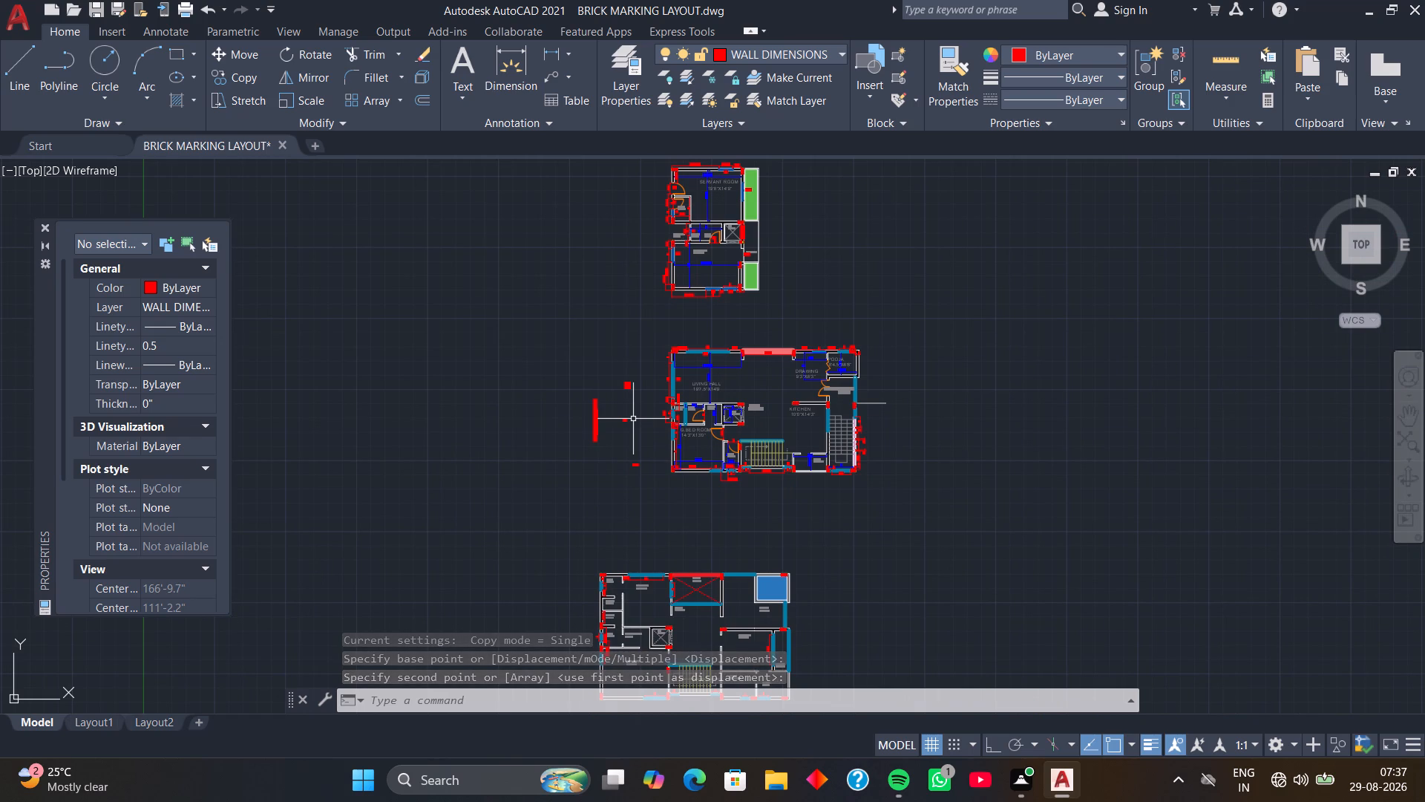
scroll(615, 437, "up", 4)
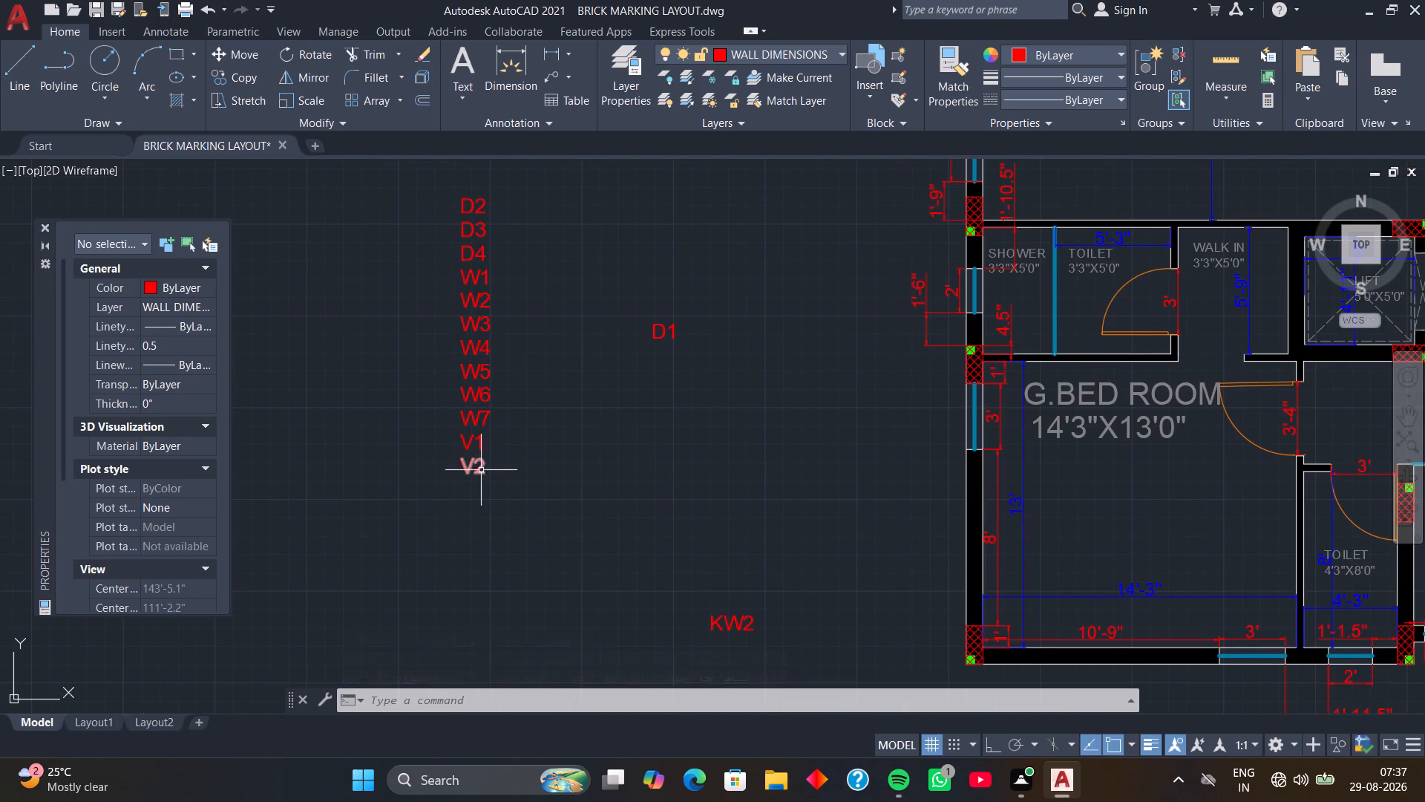
left_click(480, 470)
type("CO")
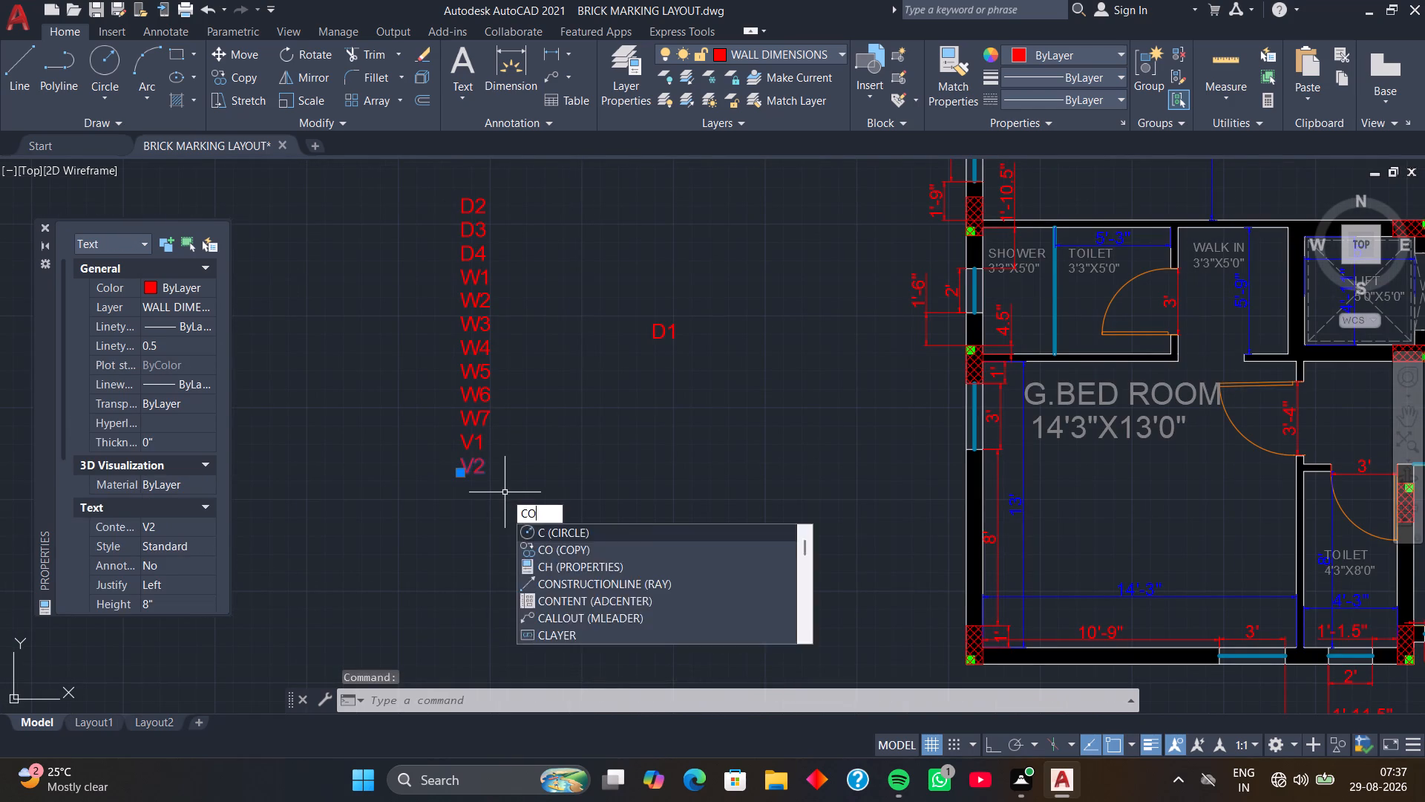
key("space")
left_click(465, 479)
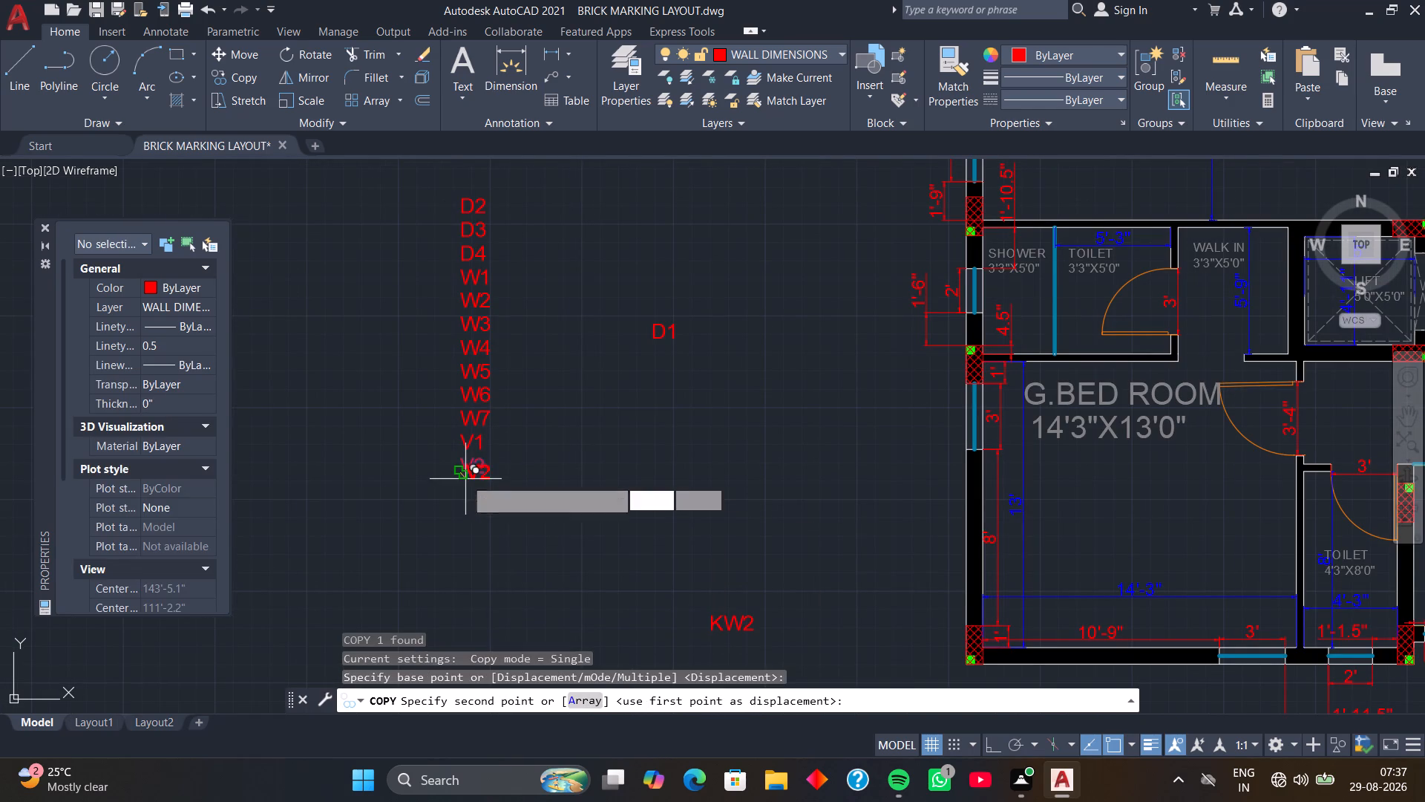
scroll(757, 350, "down", 1)
middle_click_drag(766, 309, 713, 392)
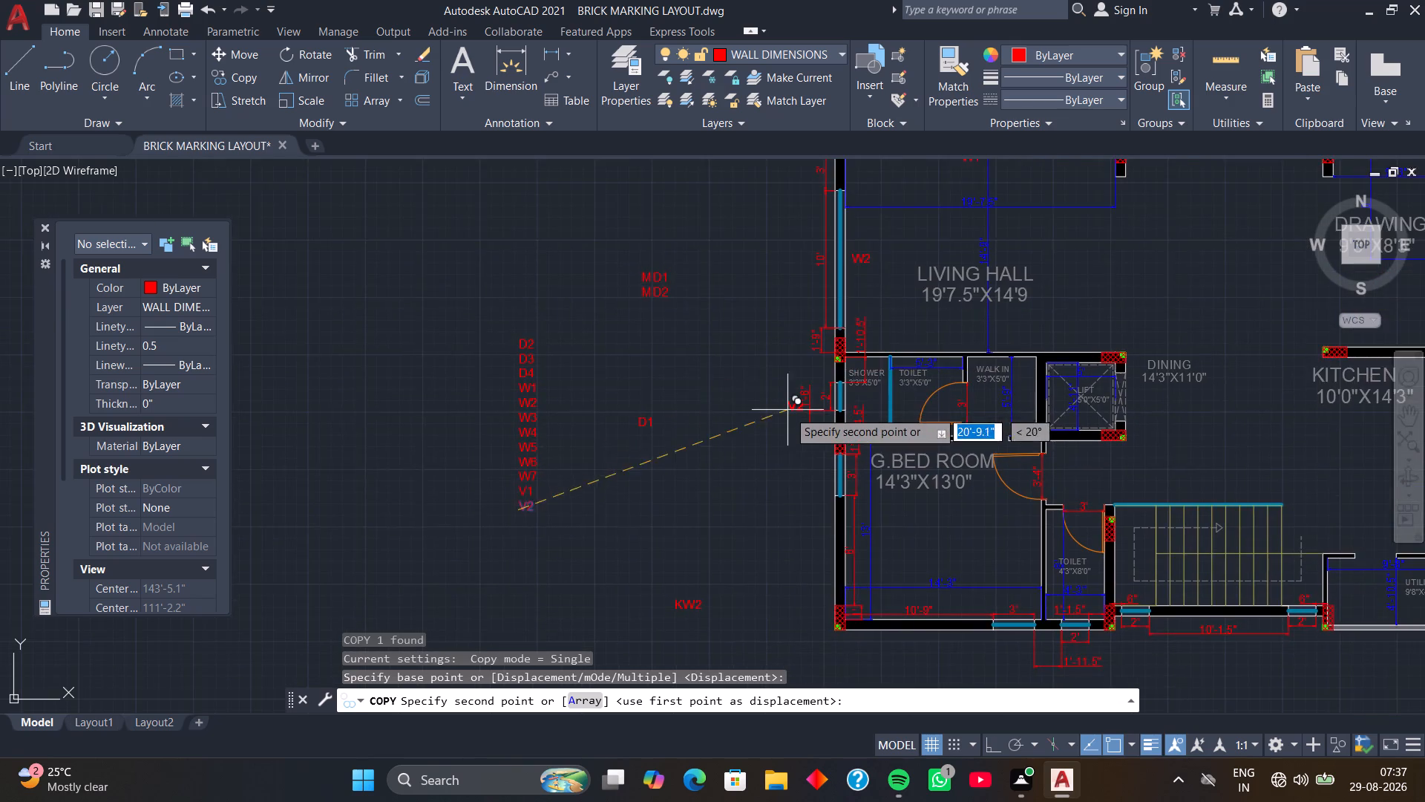
scroll(797, 411, "up", 3)
left_click(989, 350)
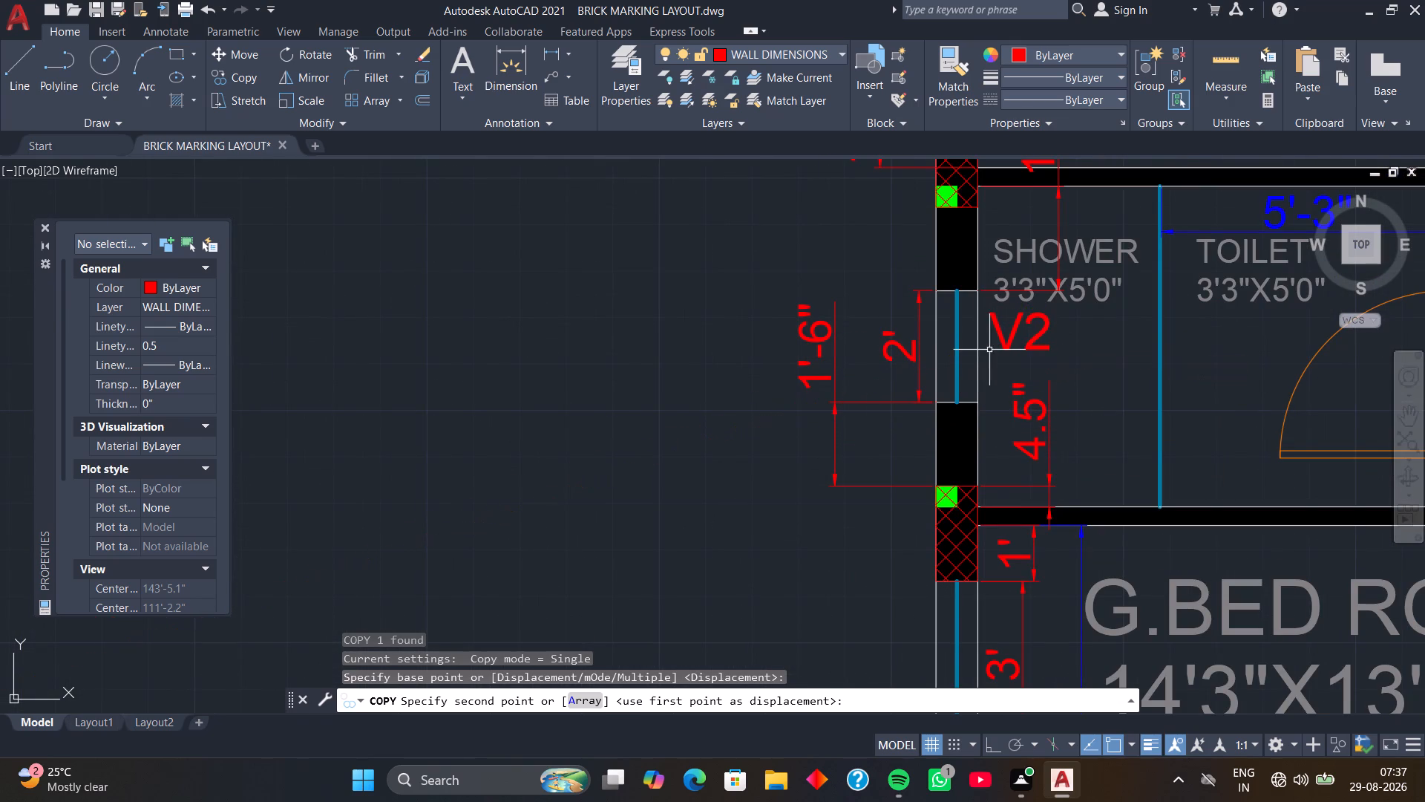
Copy the W5 label from the label column to the outer side of G.Bed Room's 3' window, below the Shower.
scroll(727, 454, "down", 2)
middle_click_drag(719, 487, 760, 394)
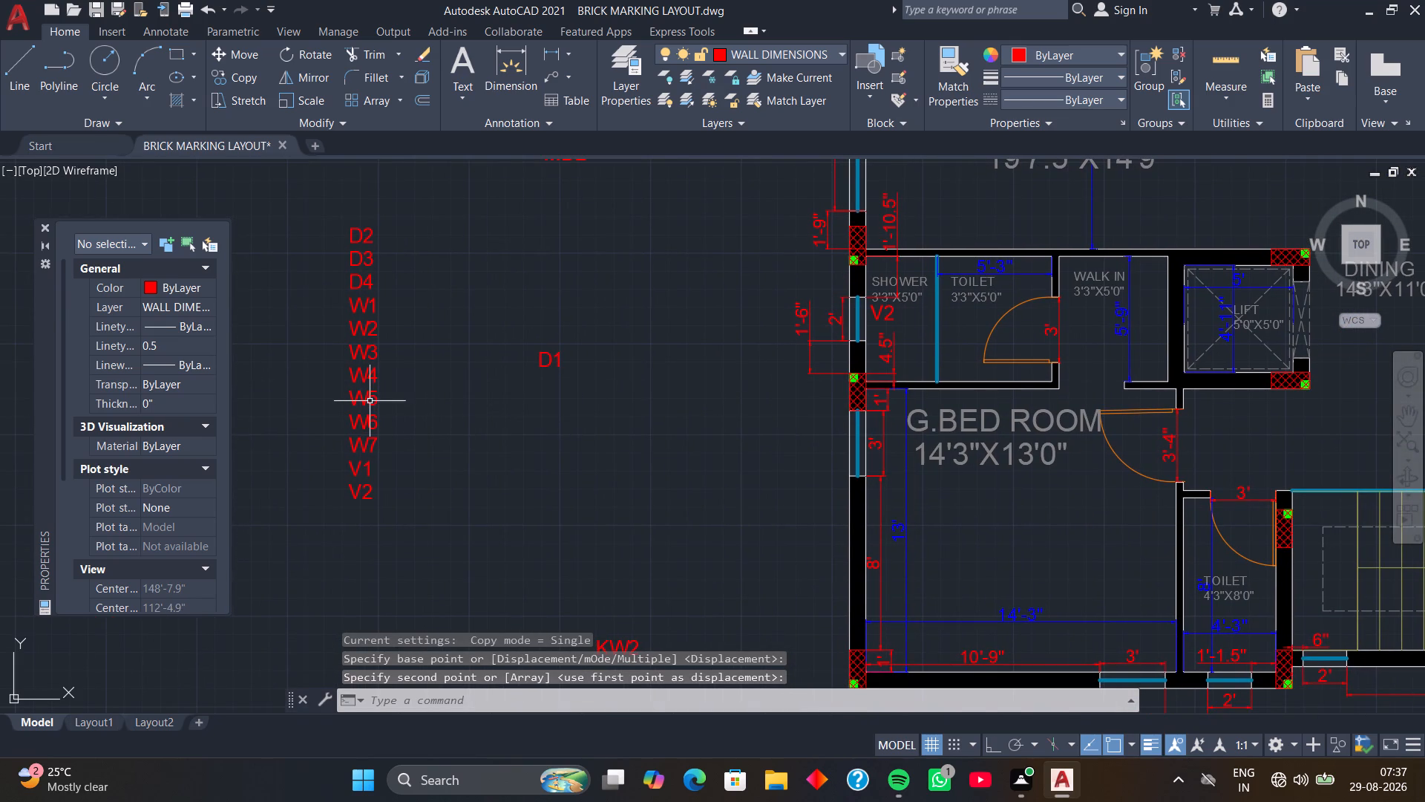
left_click(364, 401)
type("CO")
key("space")
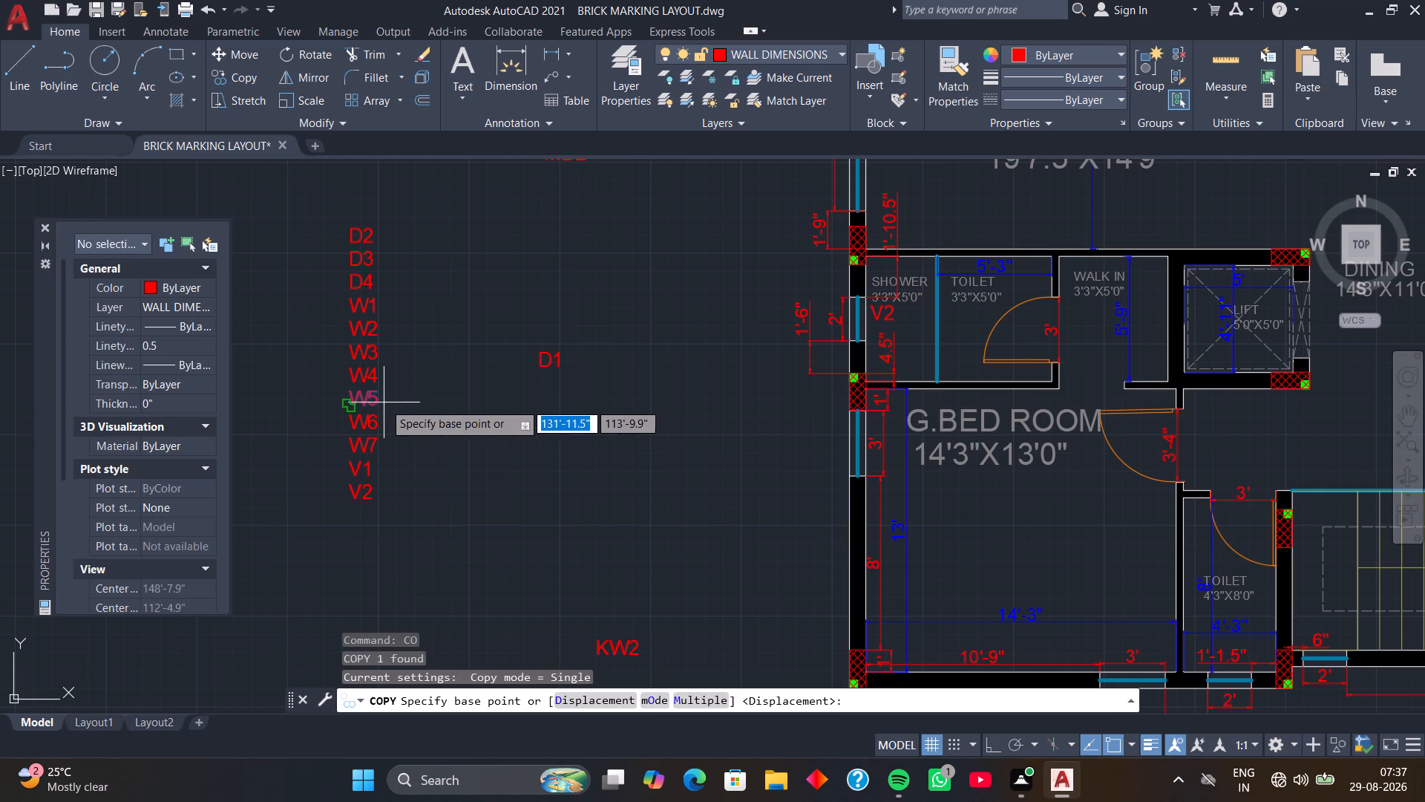
left_click(382, 402)
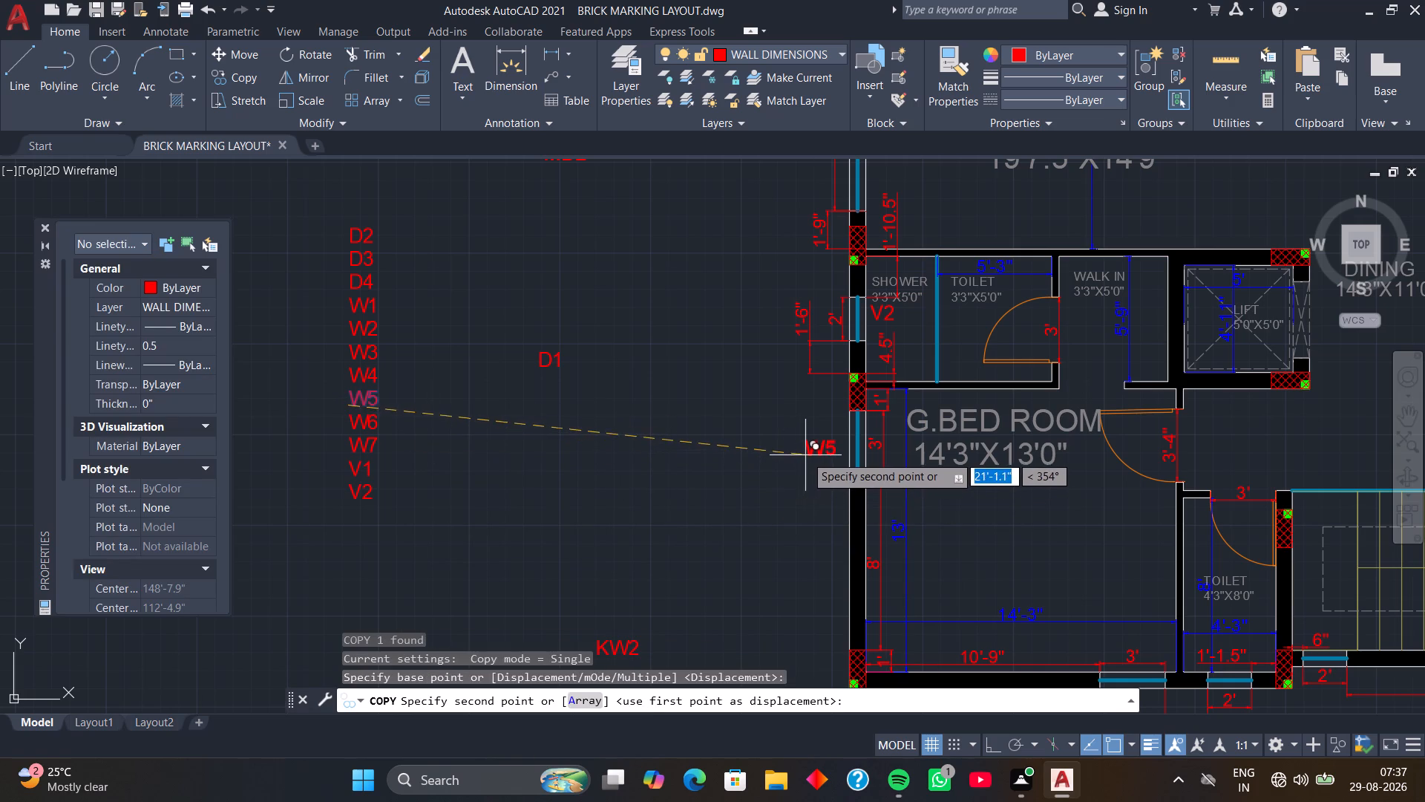
left_click(805, 454)
scroll(770, 492, "down", 1)
middle_click_drag(764, 500, 623, 403)
middle_click_drag(657, 486, 600, 443)
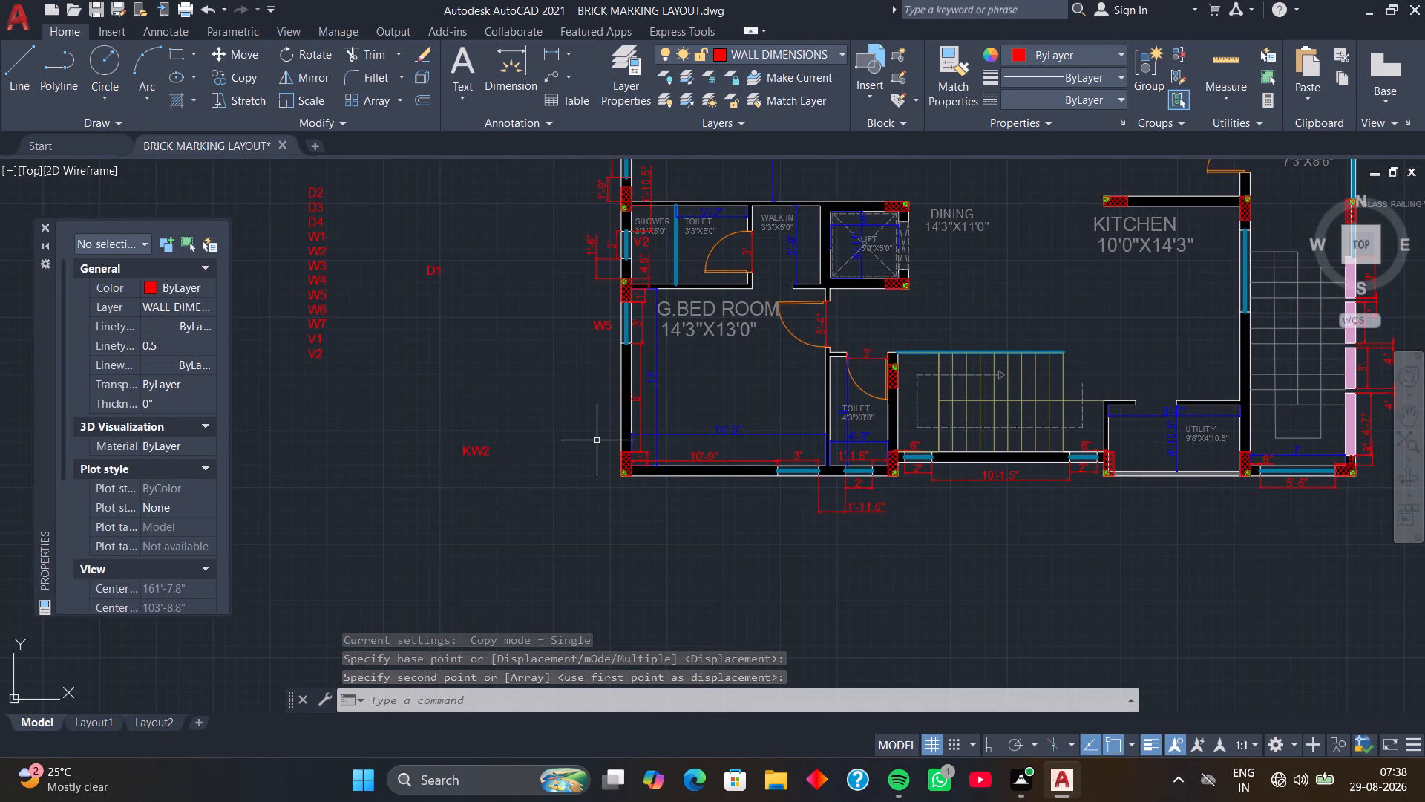
Copy the W5 label from the G.Bed Room's side window to the outer side of its 3' window in the bottom wall.
left_click(599, 330)
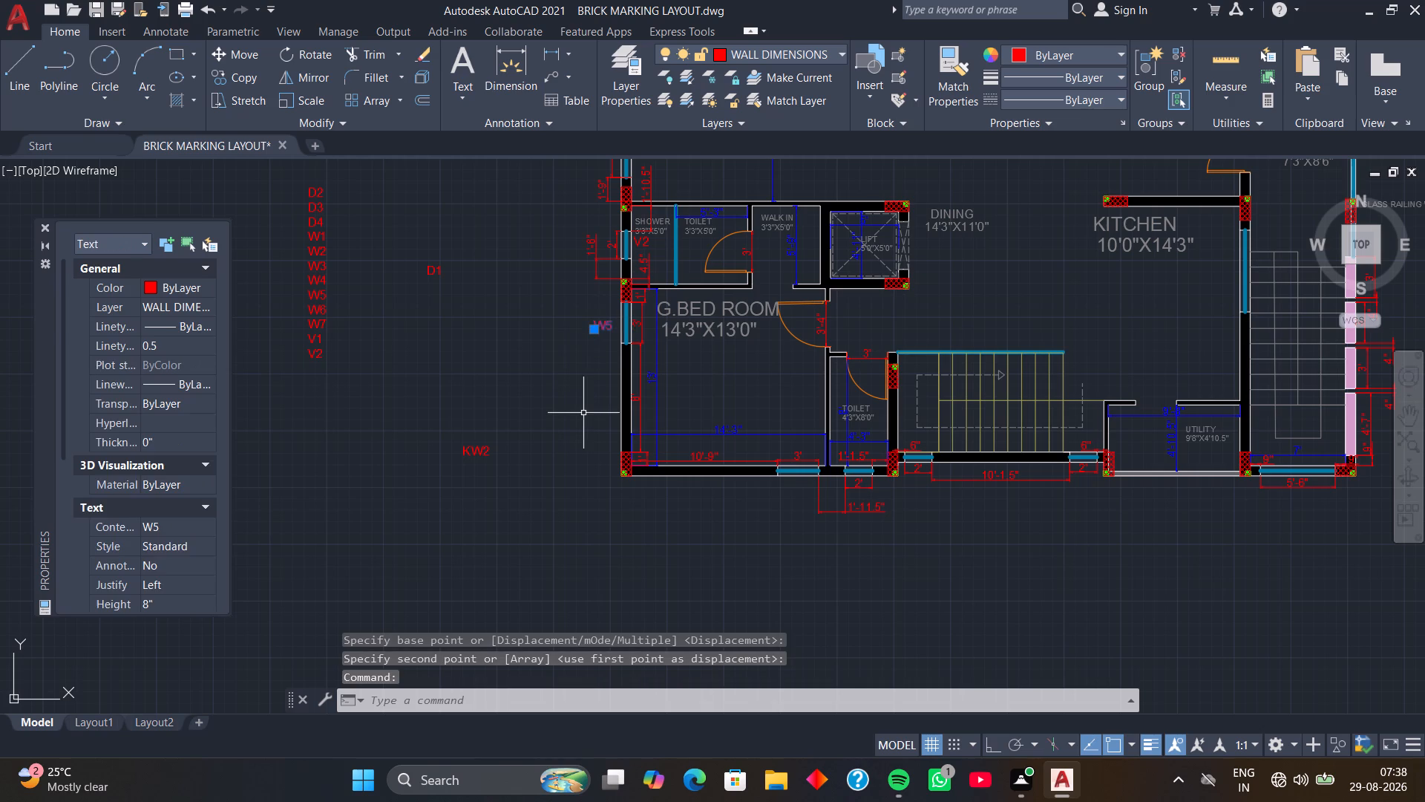
type("CO")
key("space")
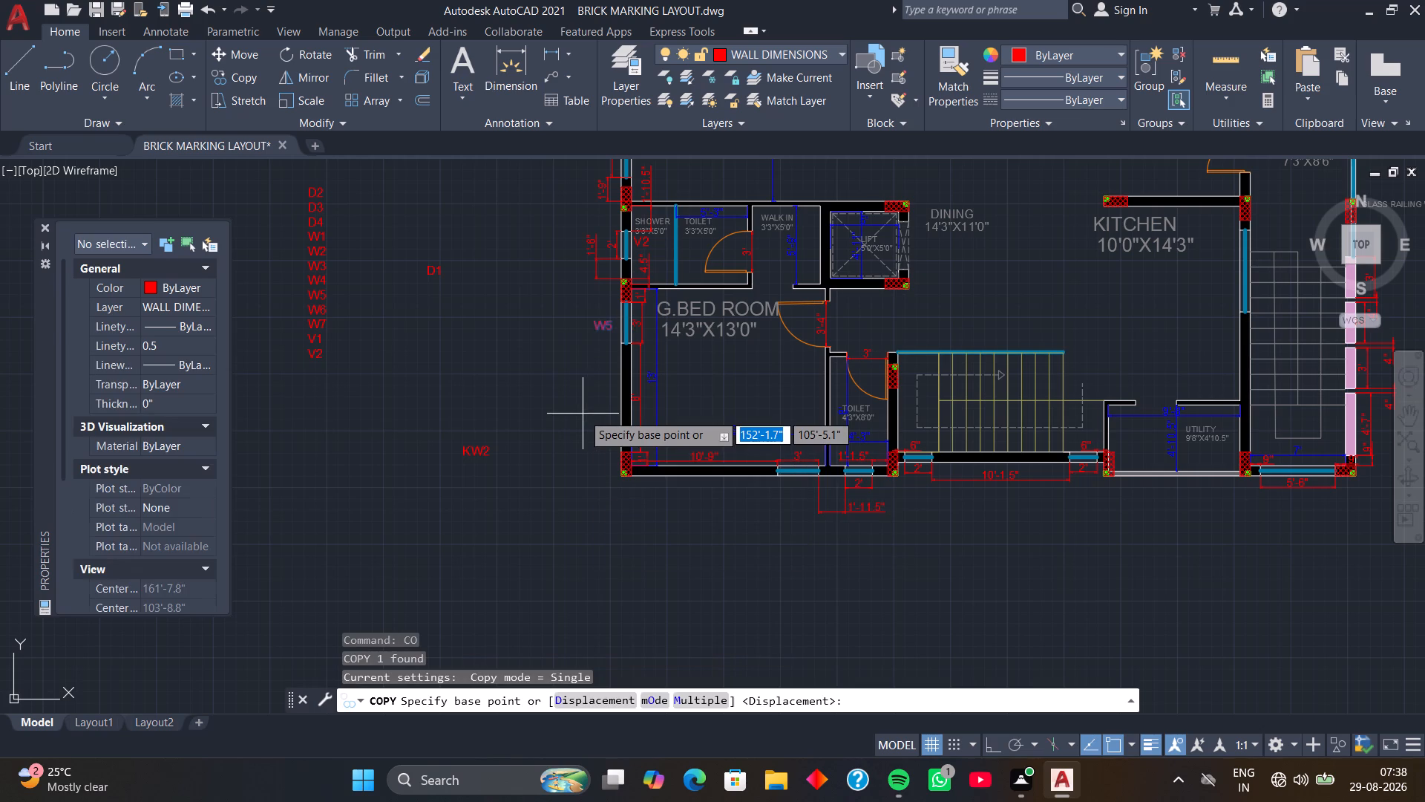
left_click(589, 328)
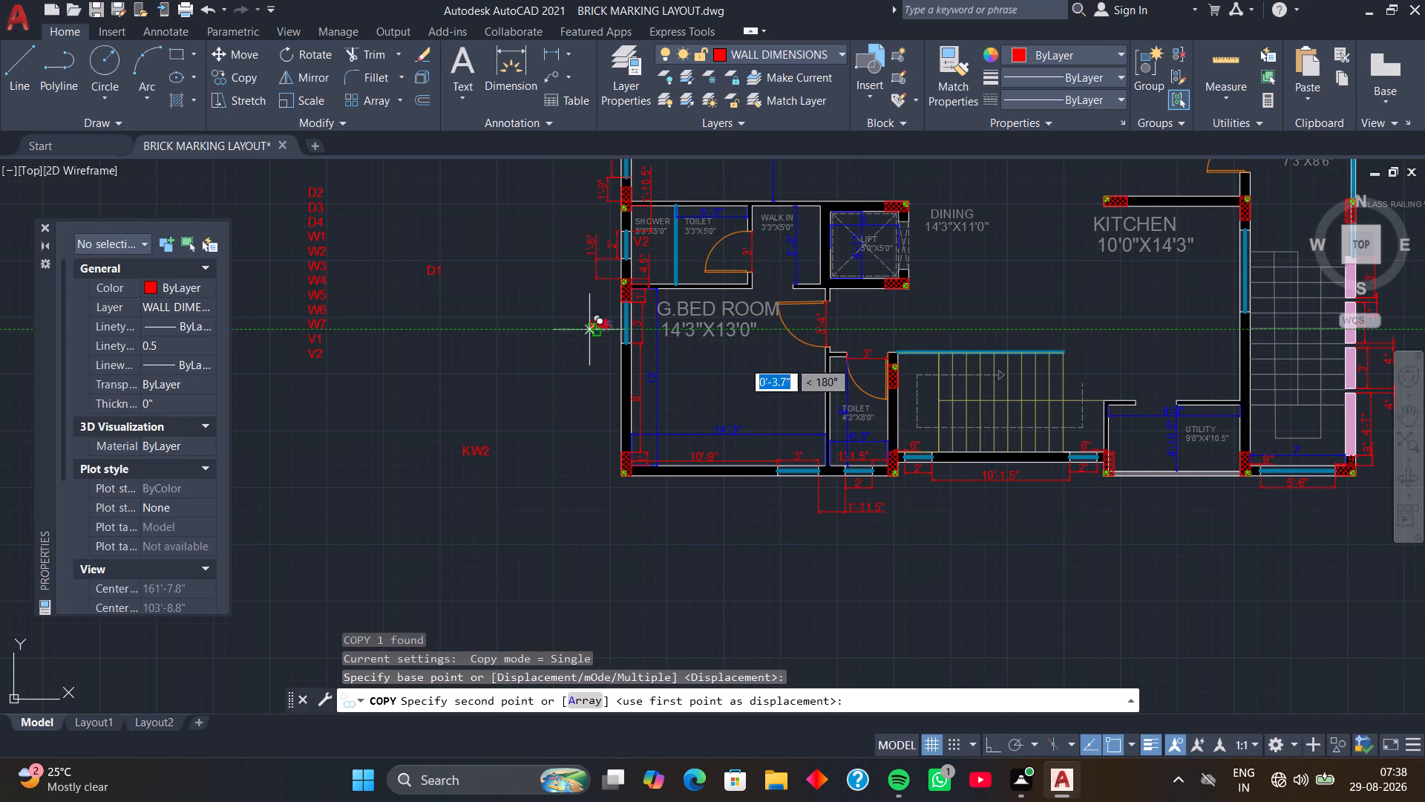
scroll(802, 495, "up", 2)
left_click(779, 487)
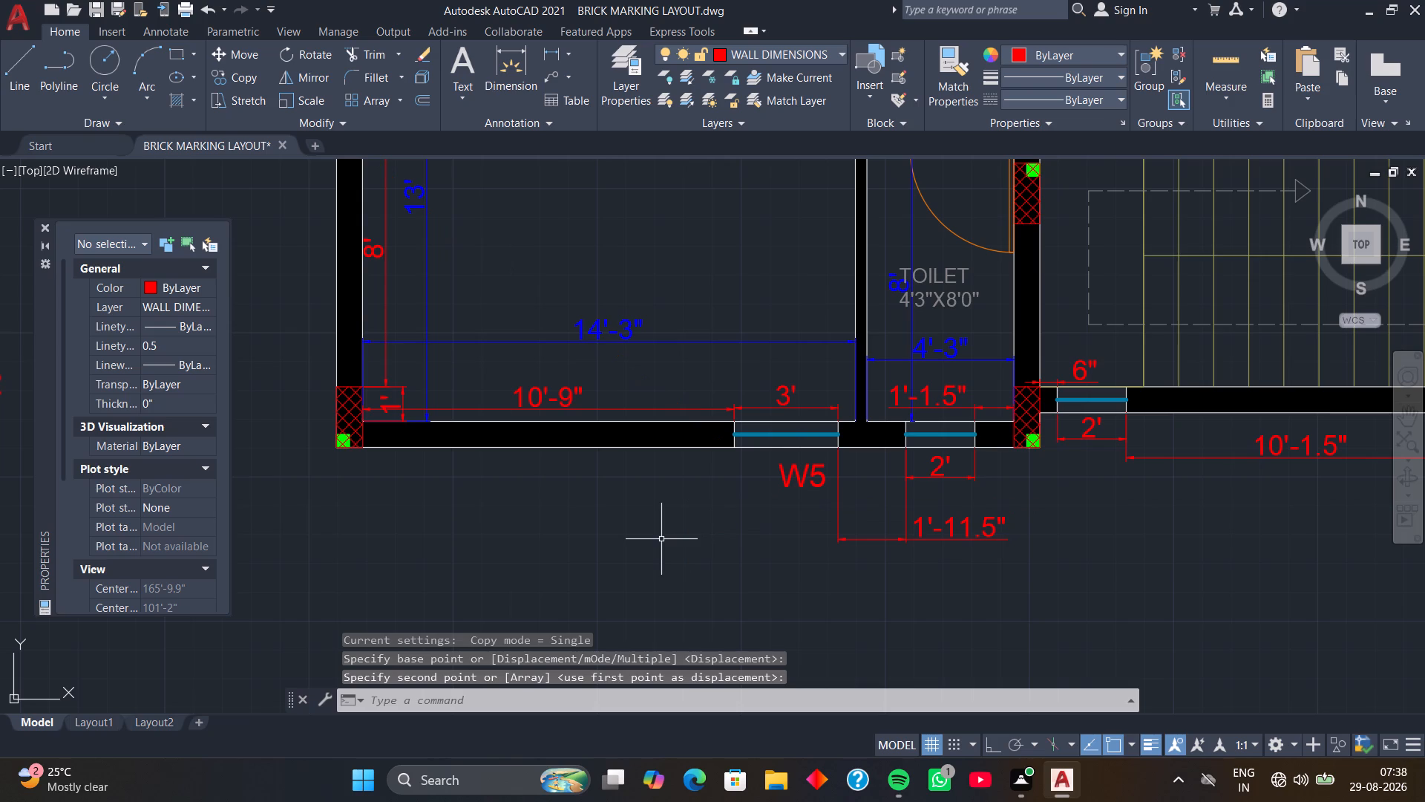
Copy the V2 label from the label column to the staircase's 2' window next to the Toilet.
middle_click_drag(539, 516, 604, 549)
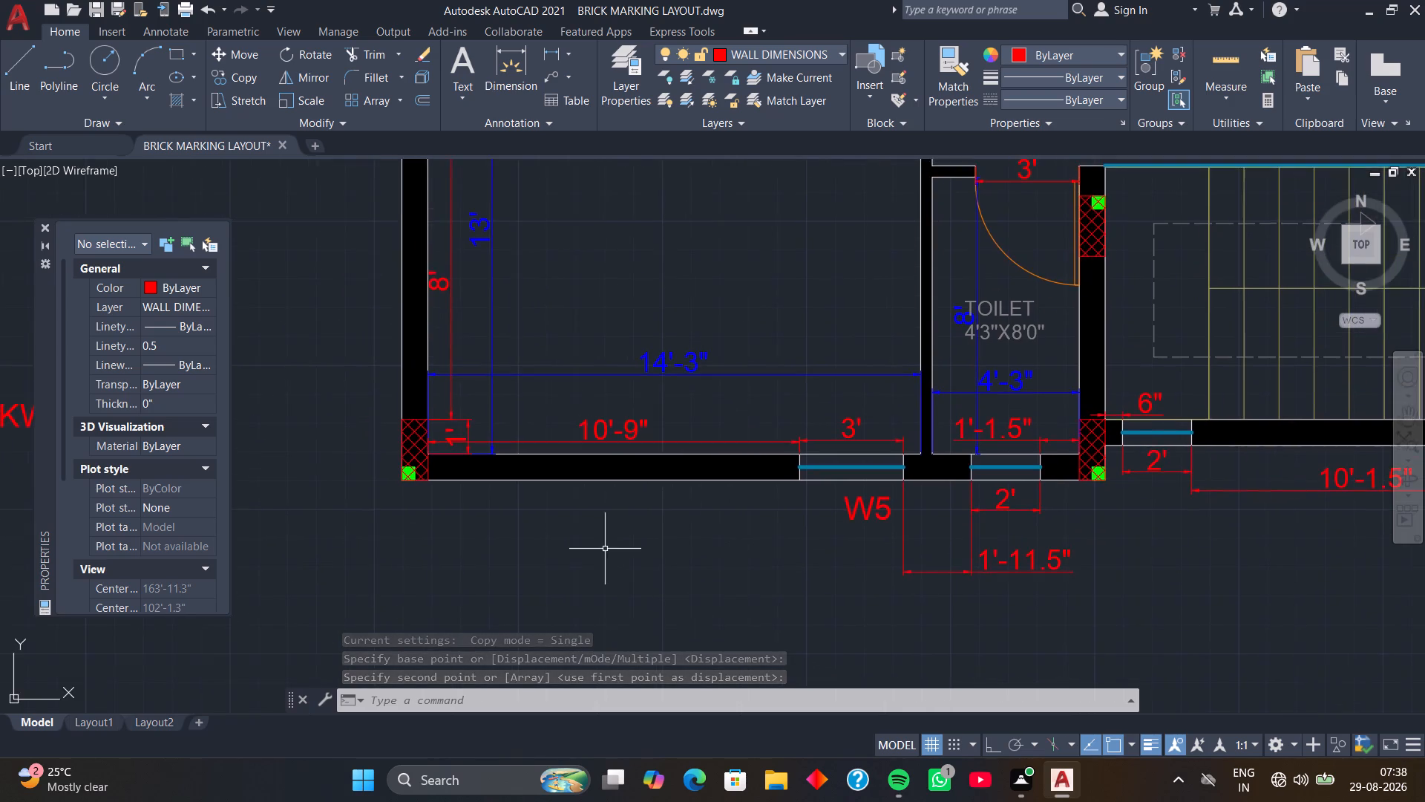
scroll(605, 549, "down", 2)
middle_click_drag(514, 531, 662, 566)
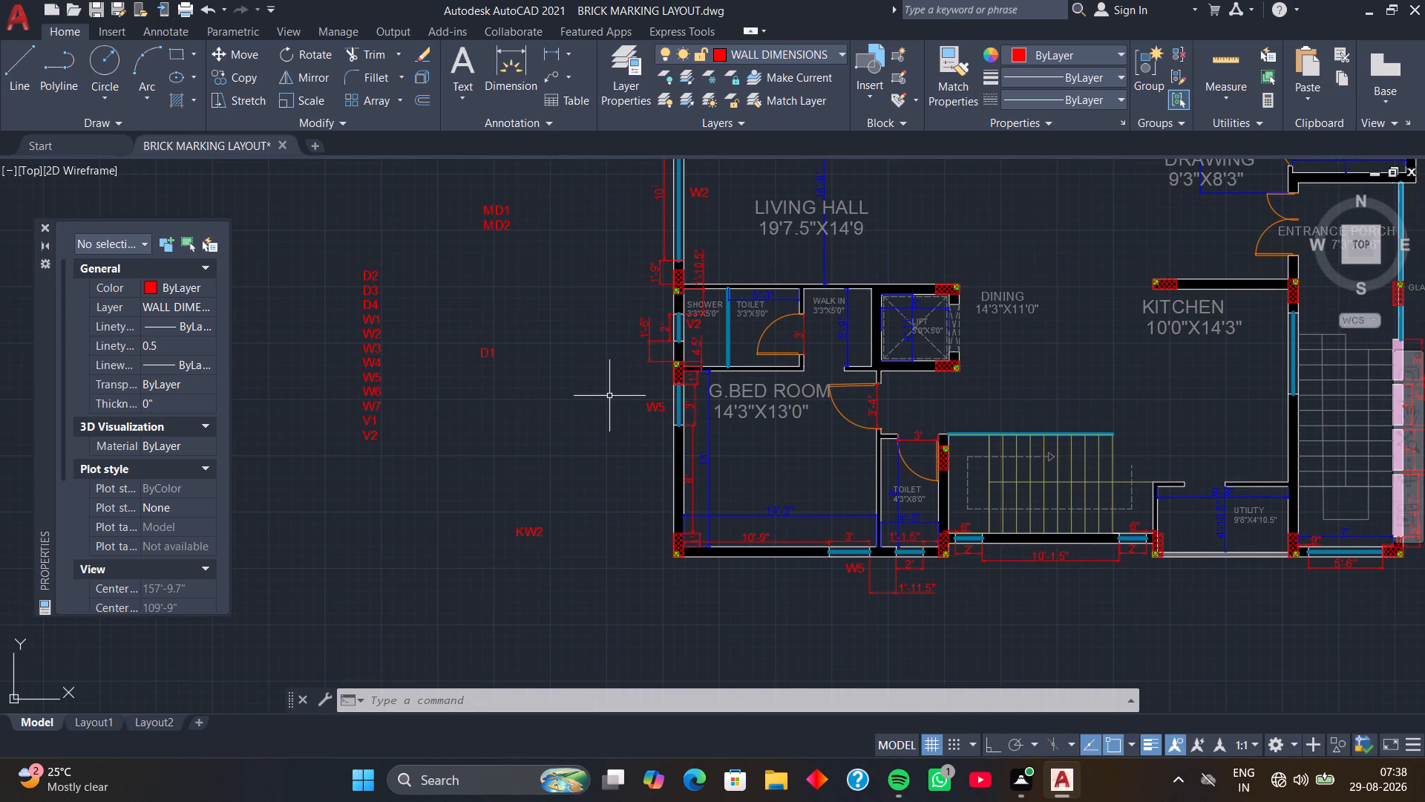
left_click(378, 436)
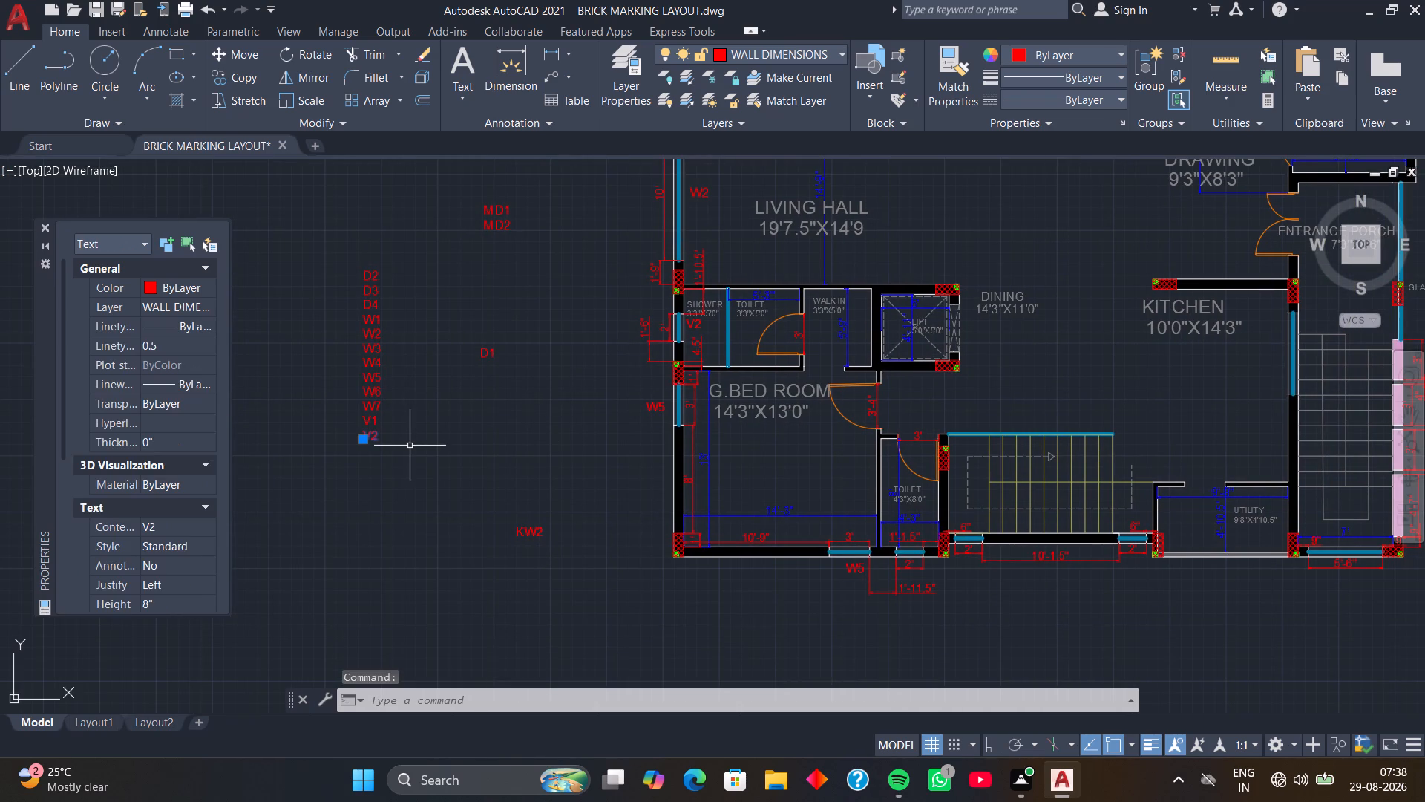
type("CO")
key("space")
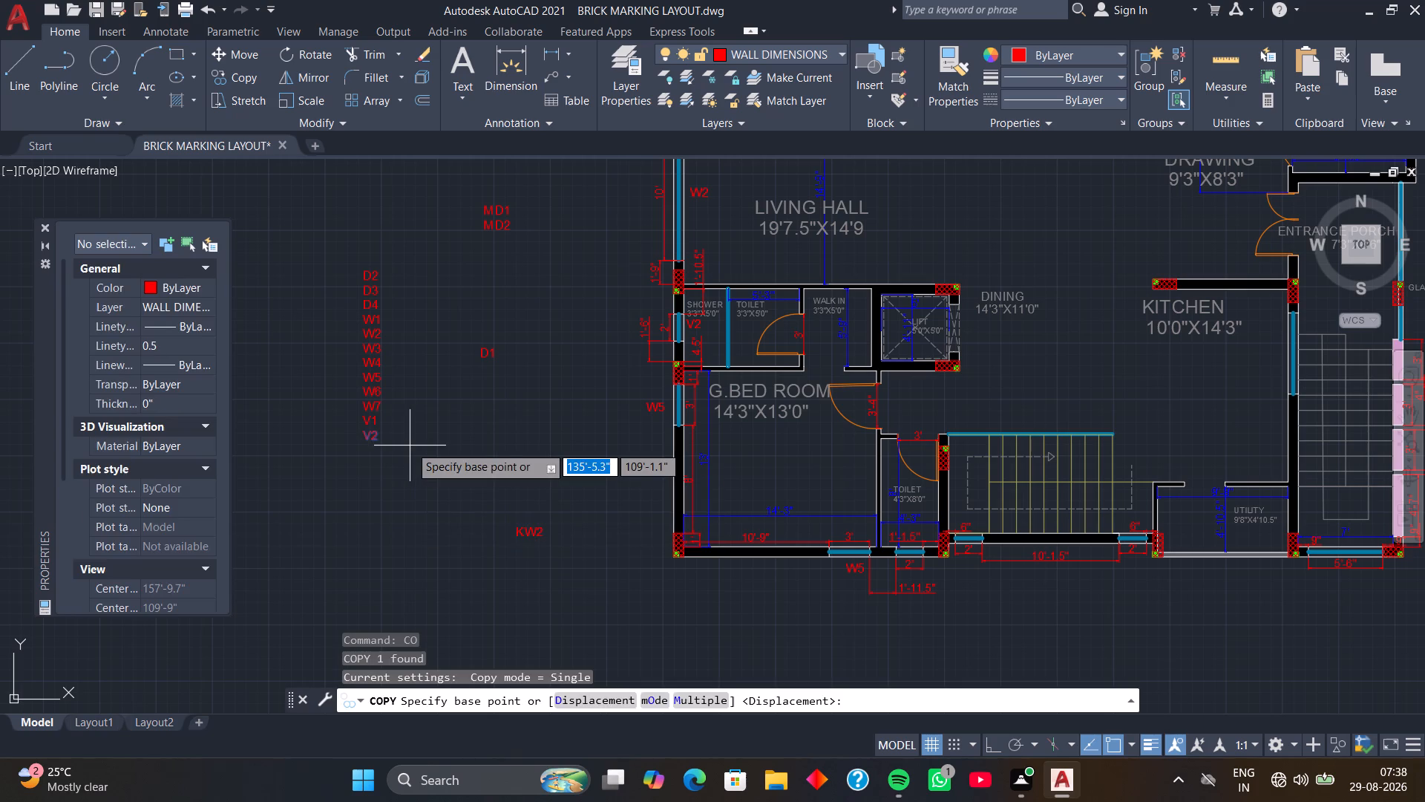
left_click(360, 441)
scroll(760, 538, "down", 1)
middle_click_drag(796, 575, 692, 552)
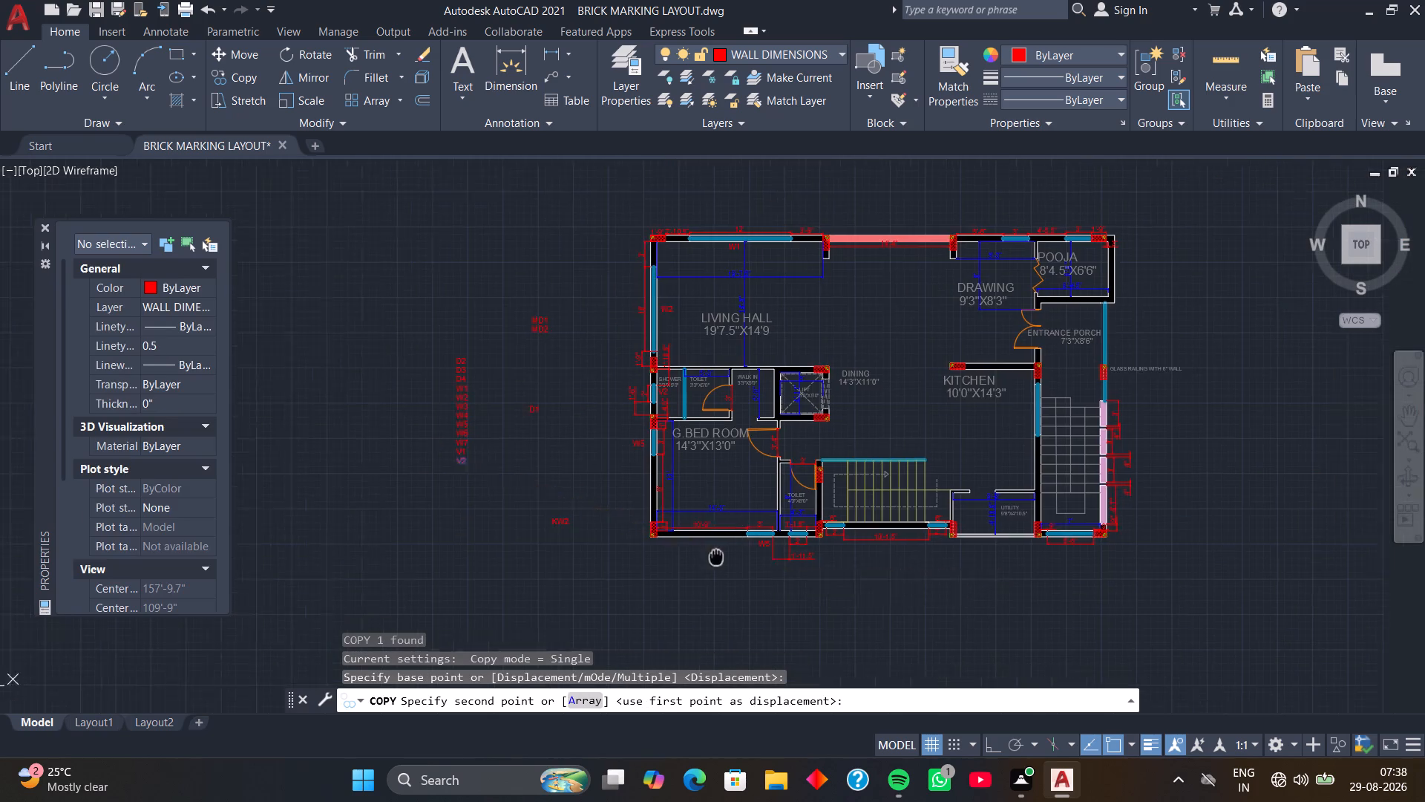
middle_click_drag(692, 552, 568, 532)
scroll(637, 529, "up", 3)
left_click(702, 460)
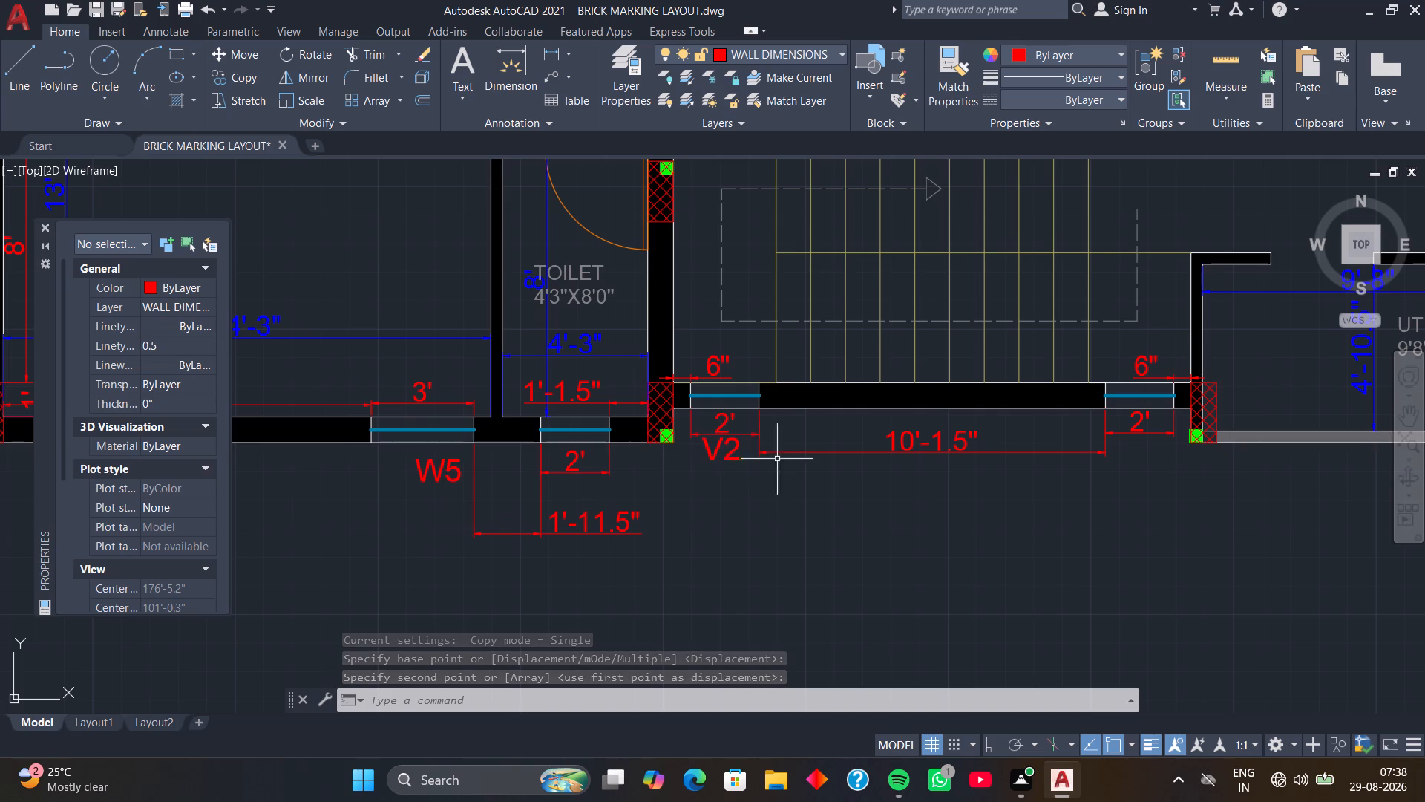
Move the new V2 label from the staircase window to just below the 2' ventilator of the 4'3"X8'0" Toilet.
left_click(737, 457)
type("M")
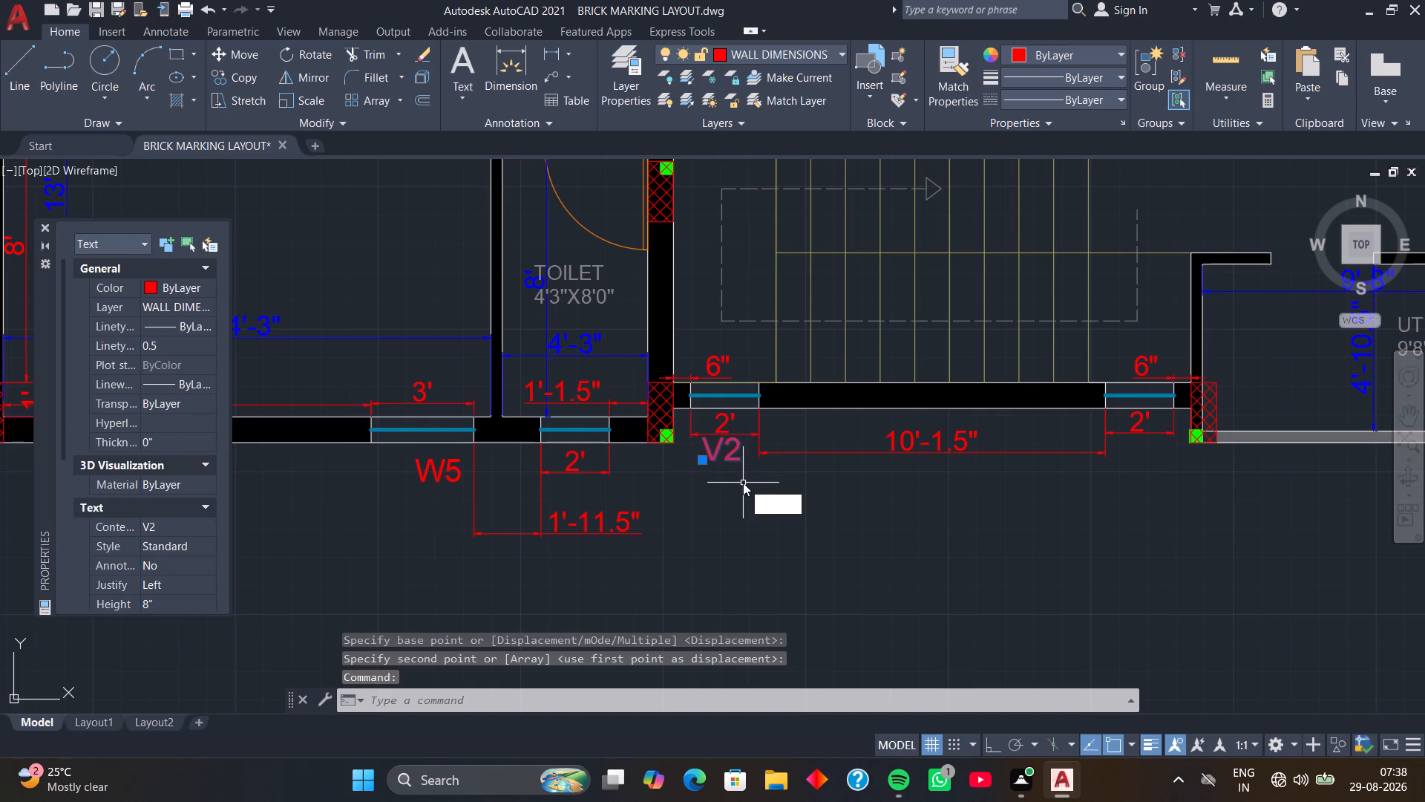
key("space")
left_click(741, 460)
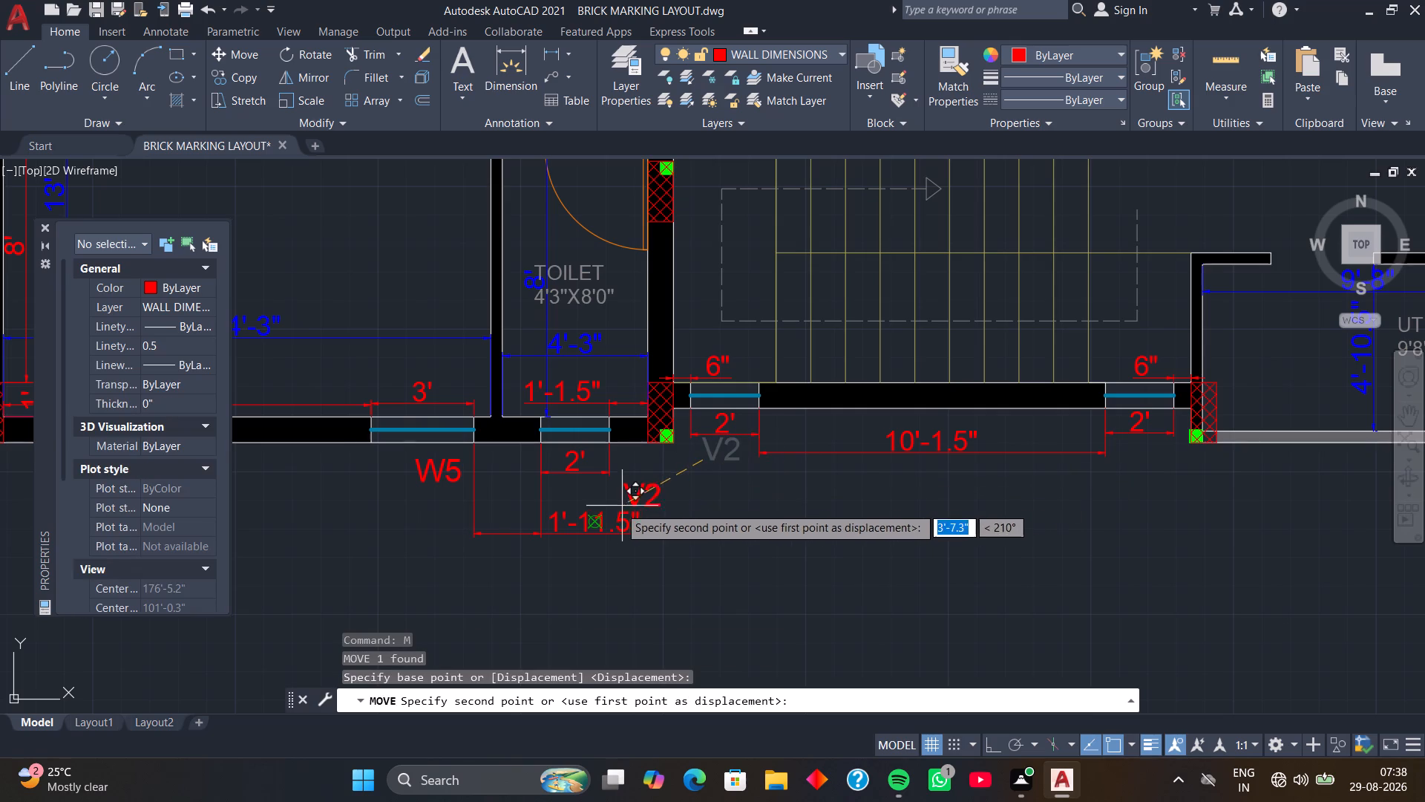
left_click(560, 497)
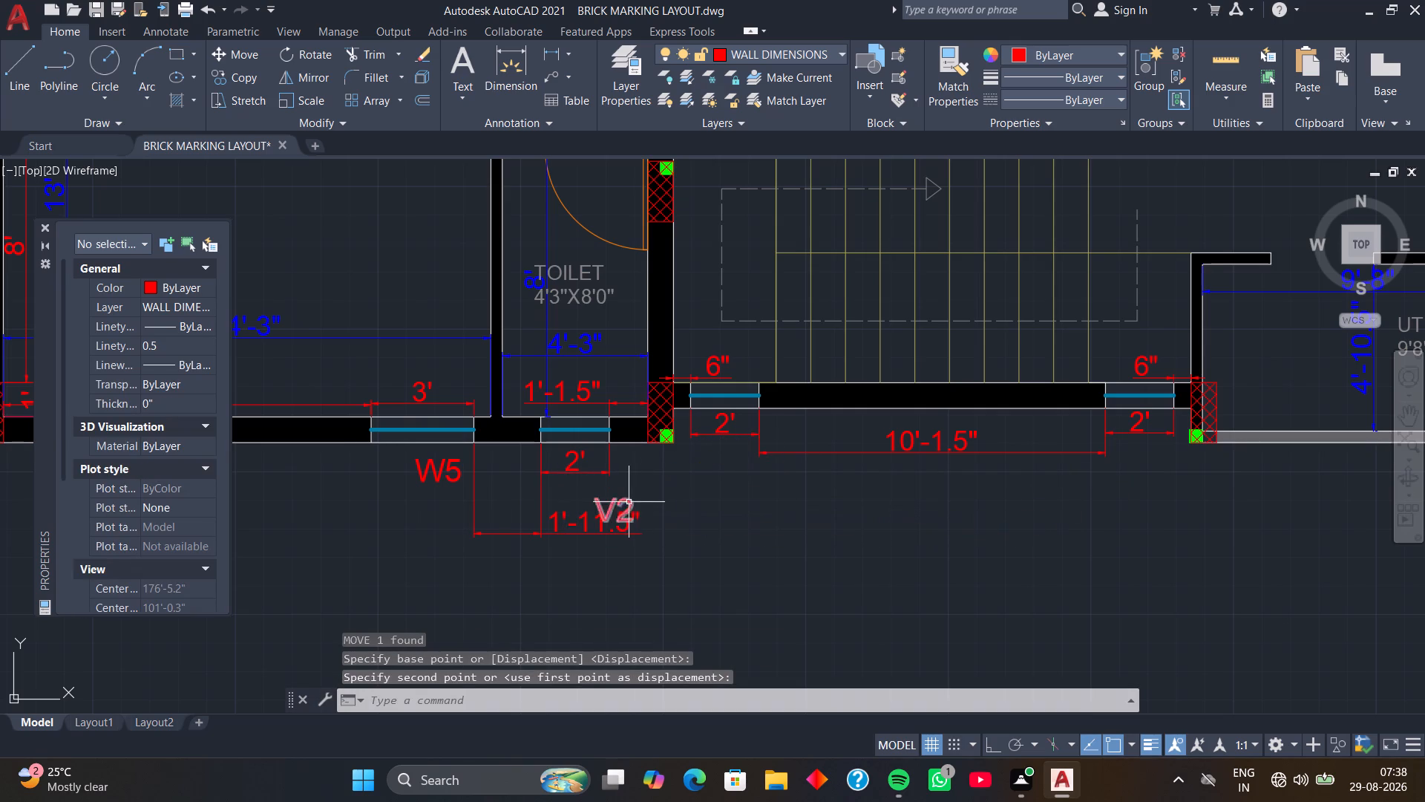
left_click(627, 502)
left_click(595, 522)
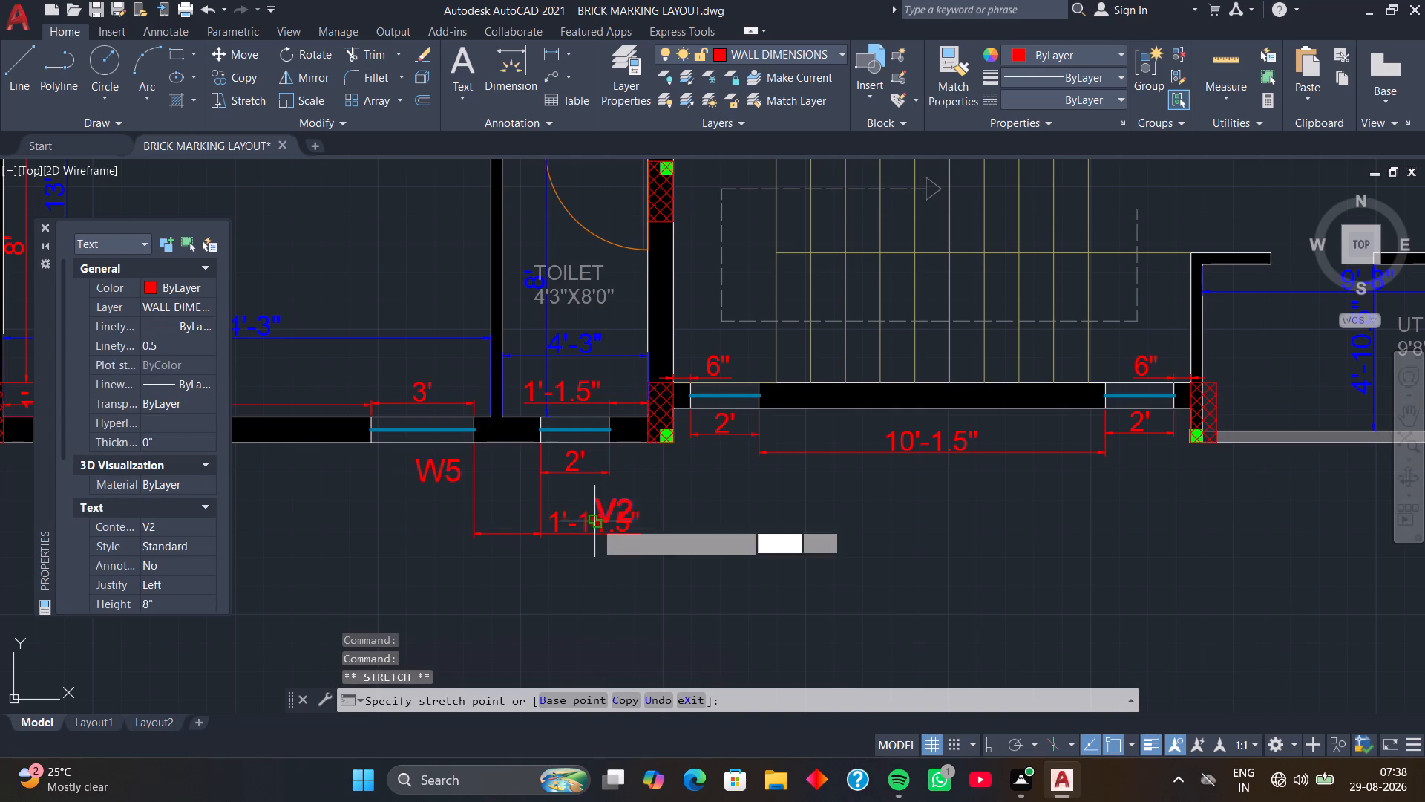
left_click(555, 486)
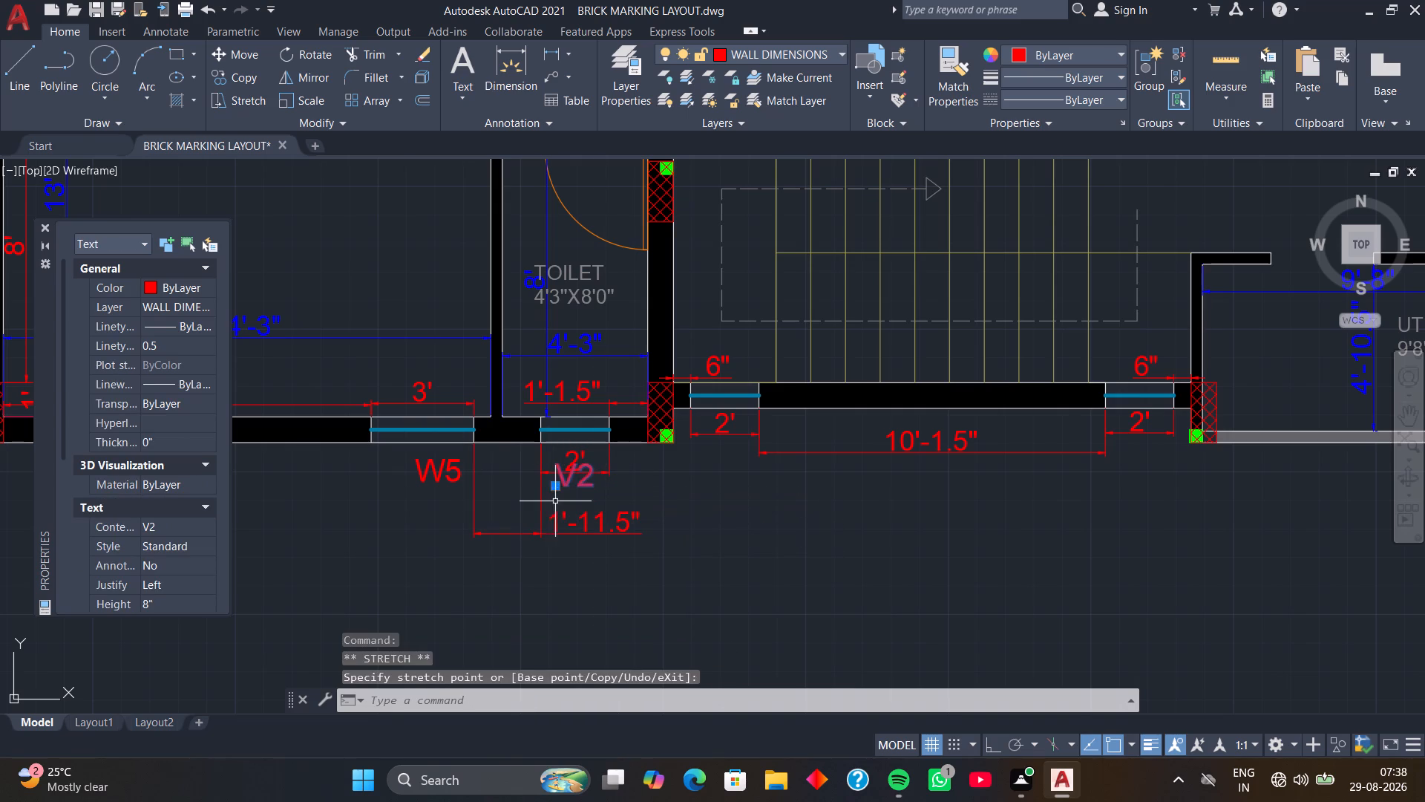
Copy the W7 label from the label column to both 2' windows of the staircase, using the Multiple option.
scroll(488, 527, "down", 2)
middle_click_drag(471, 552, 741, 506)
middle_click_drag(468, 488, 608, 548)
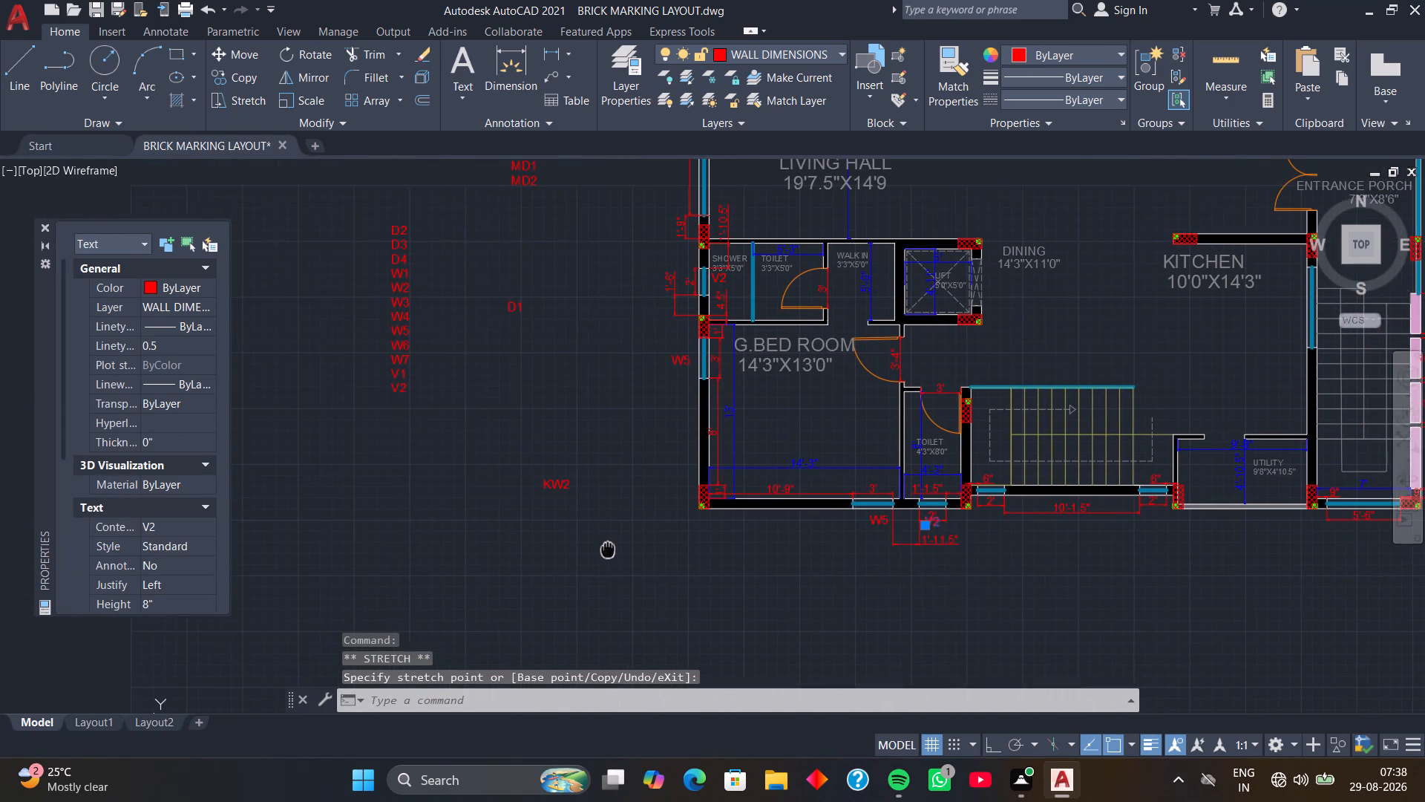
middle_click_drag(608, 548, 609, 553)
scroll(427, 416, "up", 1)
left_click(395, 331)
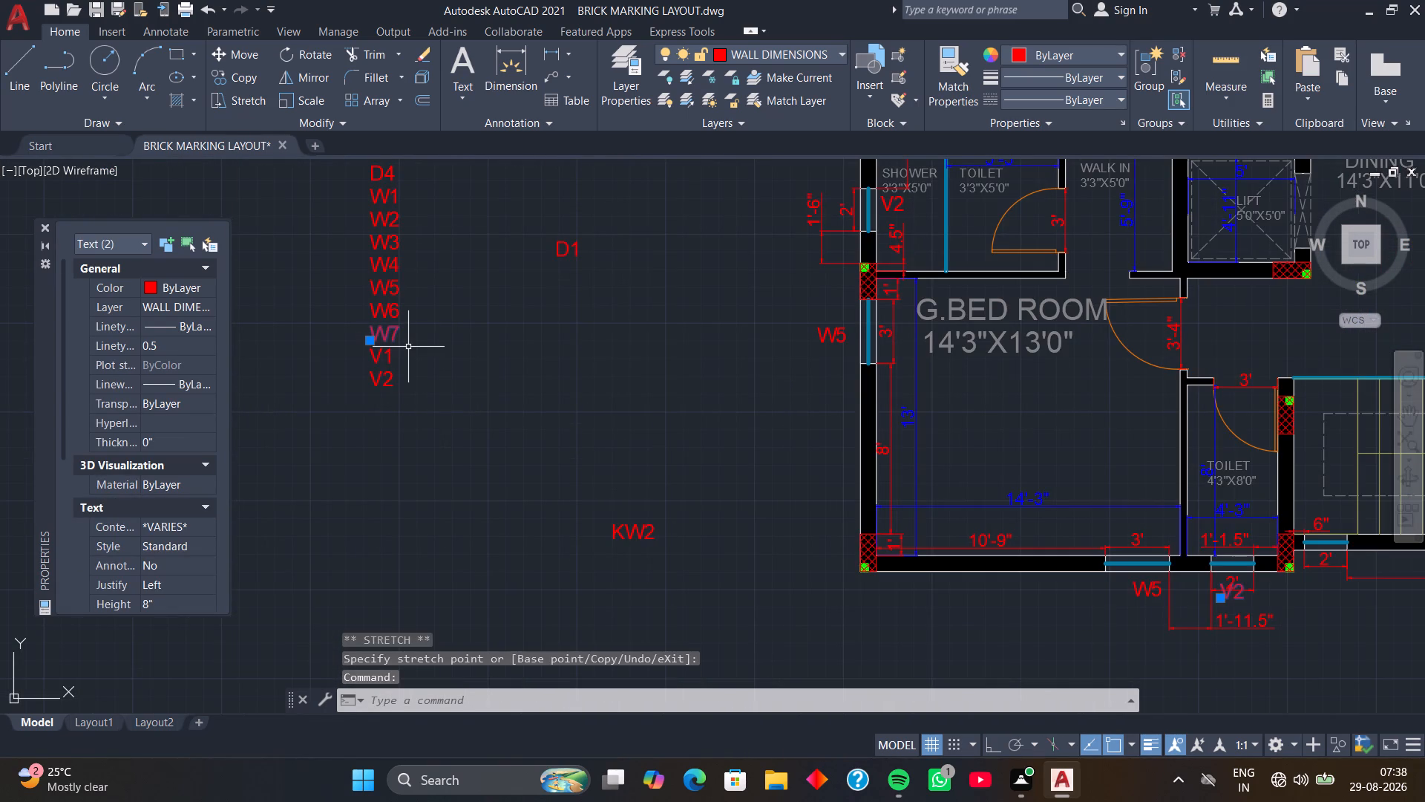
type("CO")
key("space")
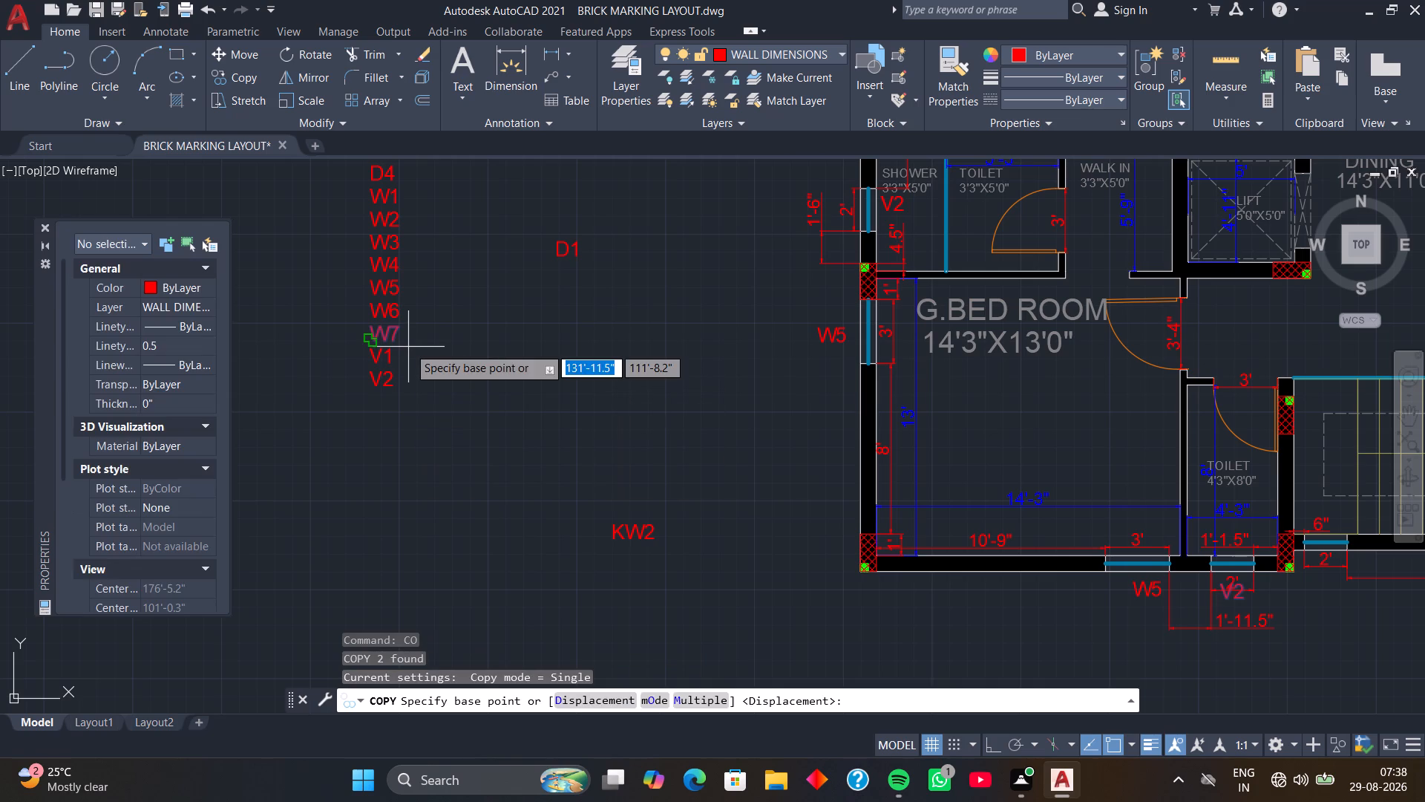
key("m")
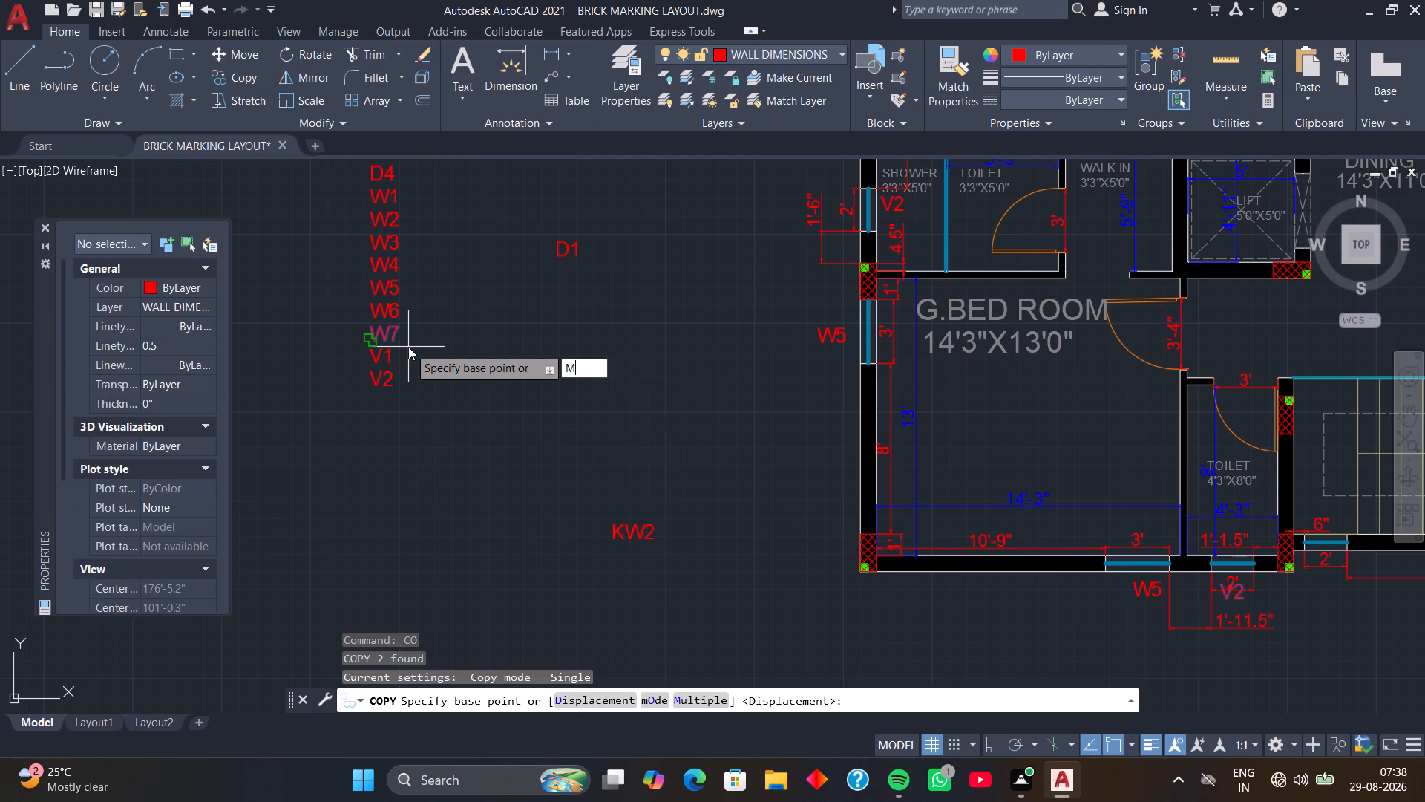
key("space")
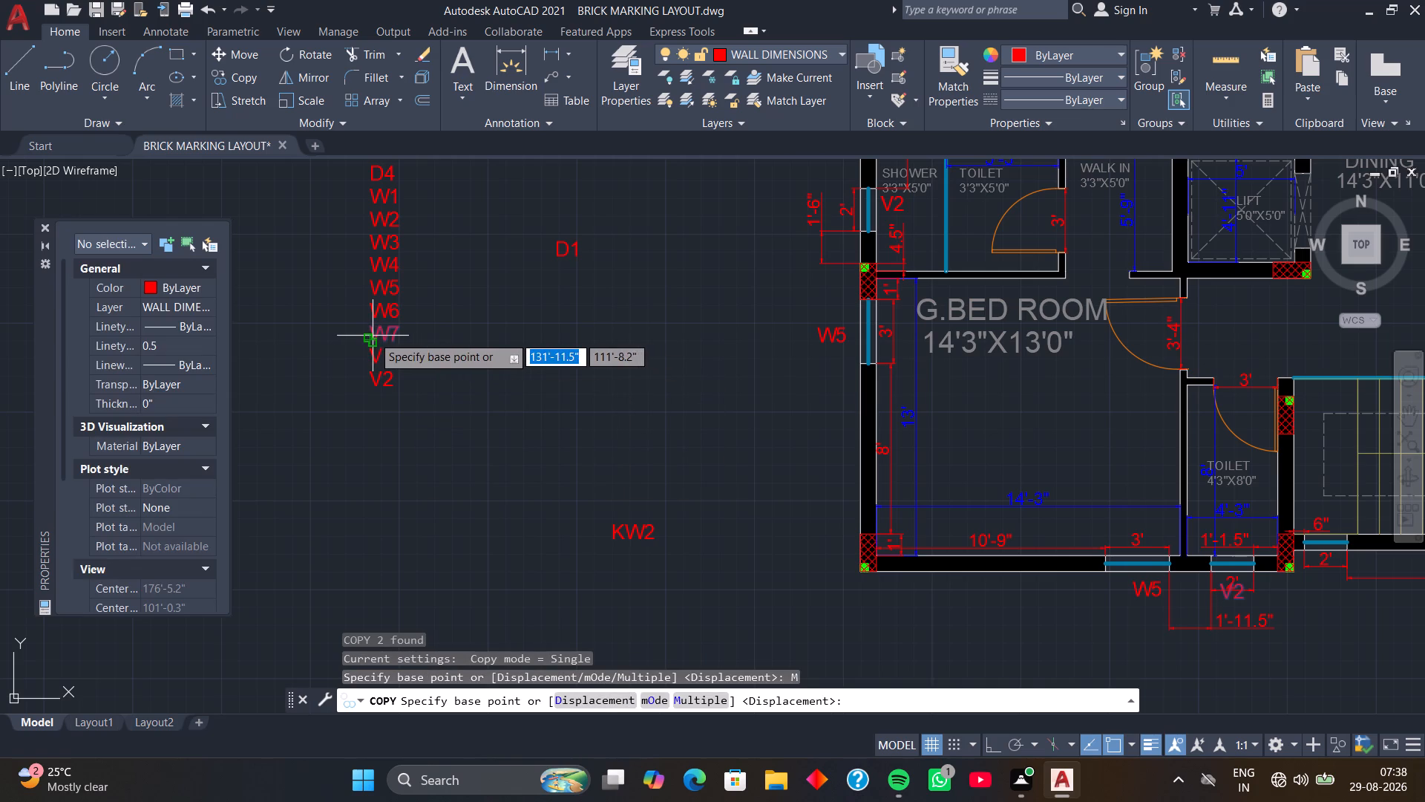
left_click(373, 336)
scroll(702, 443, "down", 2)
middle_click_drag(705, 452, 424, 354)
scroll(745, 437, "up", 2)
left_click(782, 362)
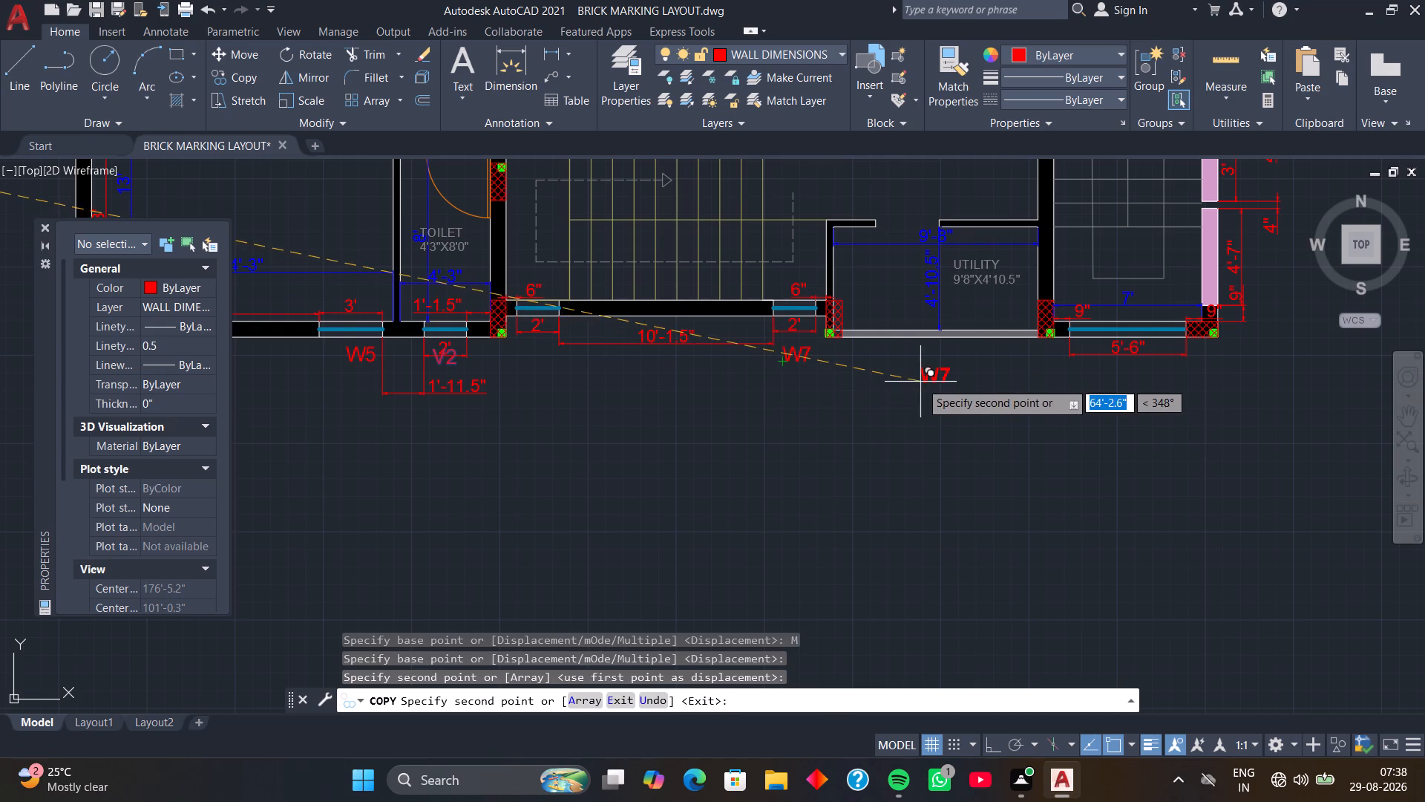
middle_click_drag(904, 387, 612, 434)
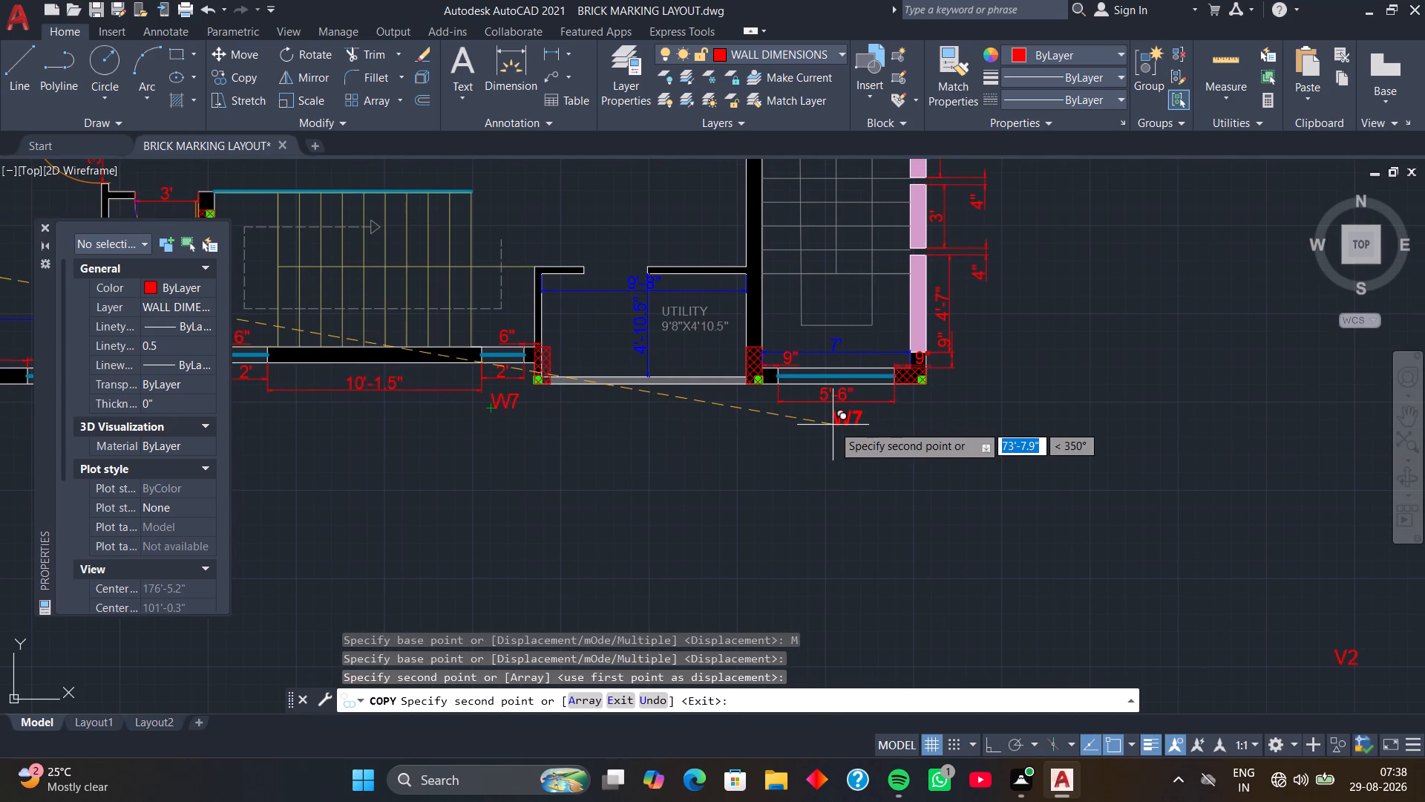
middle_click_drag(327, 489, 616, 501)
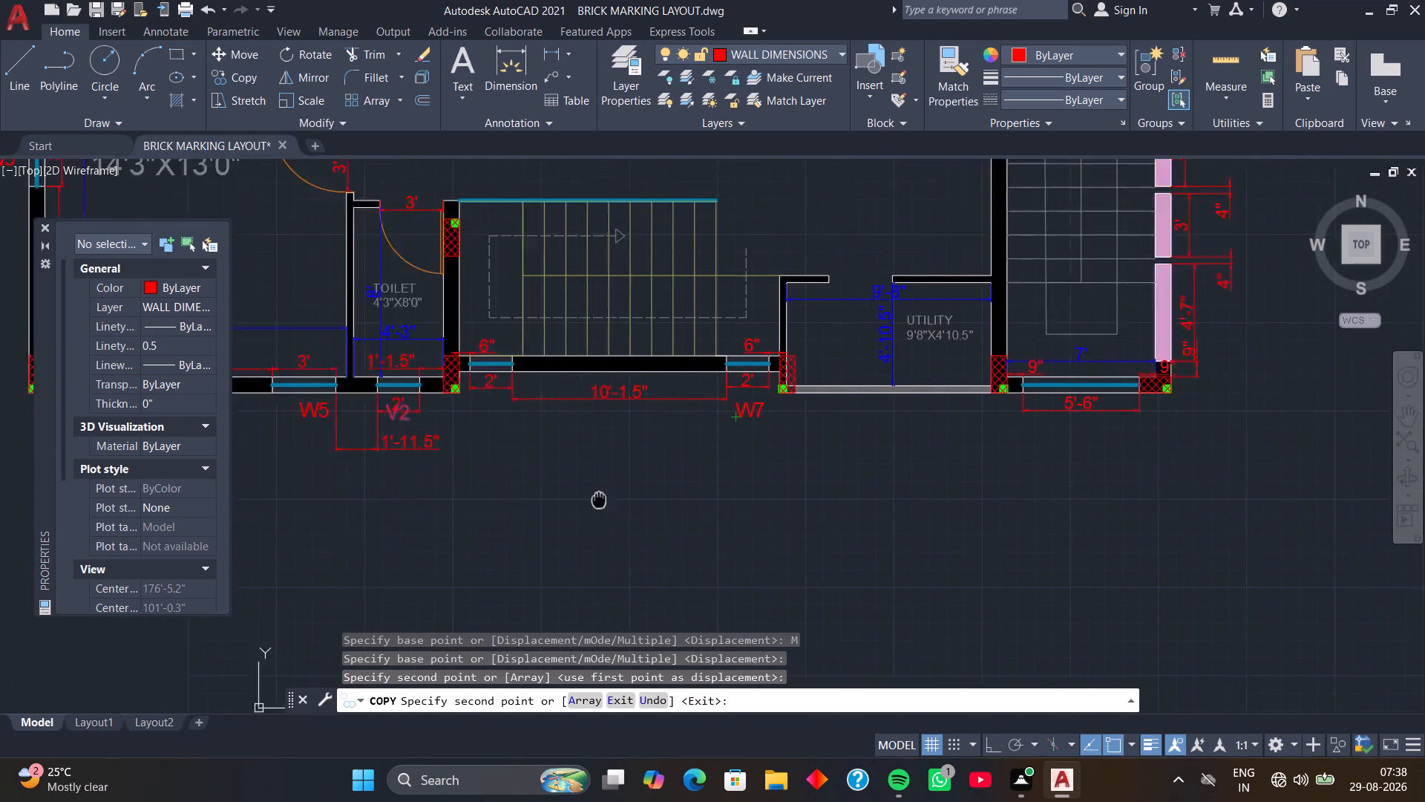
middle_click_drag(616, 501, 742, 513)
left_click(638, 431)
scroll(714, 483, "down", 1)
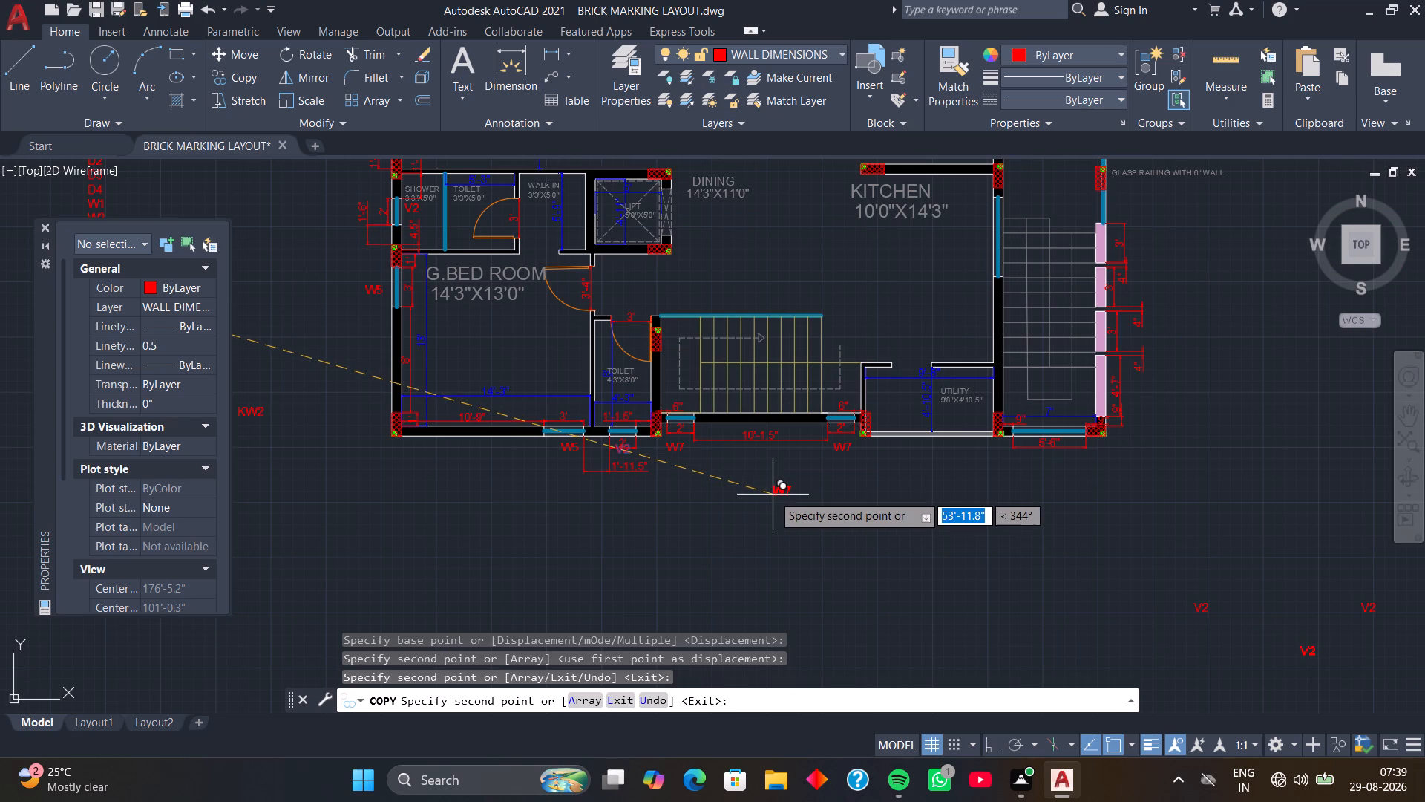
key("space")
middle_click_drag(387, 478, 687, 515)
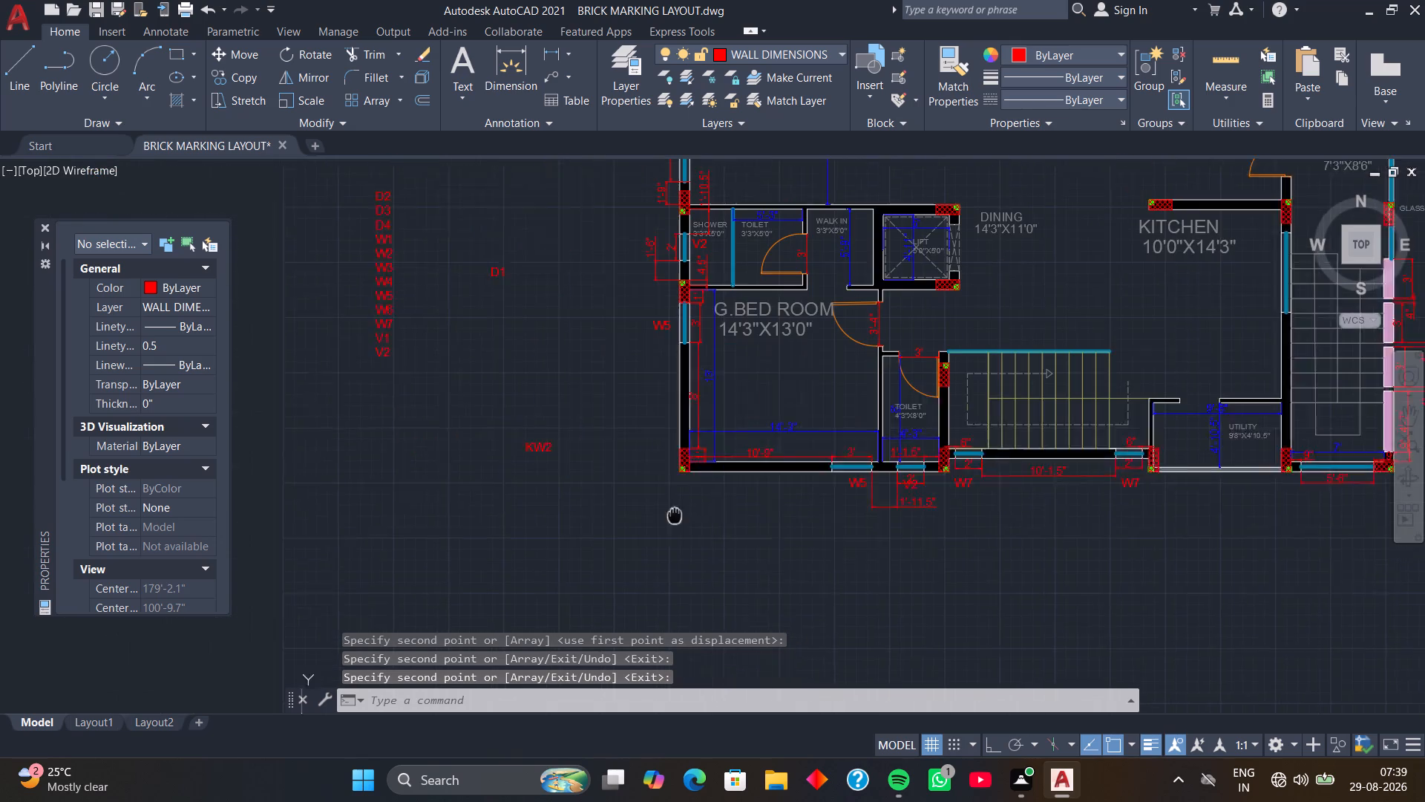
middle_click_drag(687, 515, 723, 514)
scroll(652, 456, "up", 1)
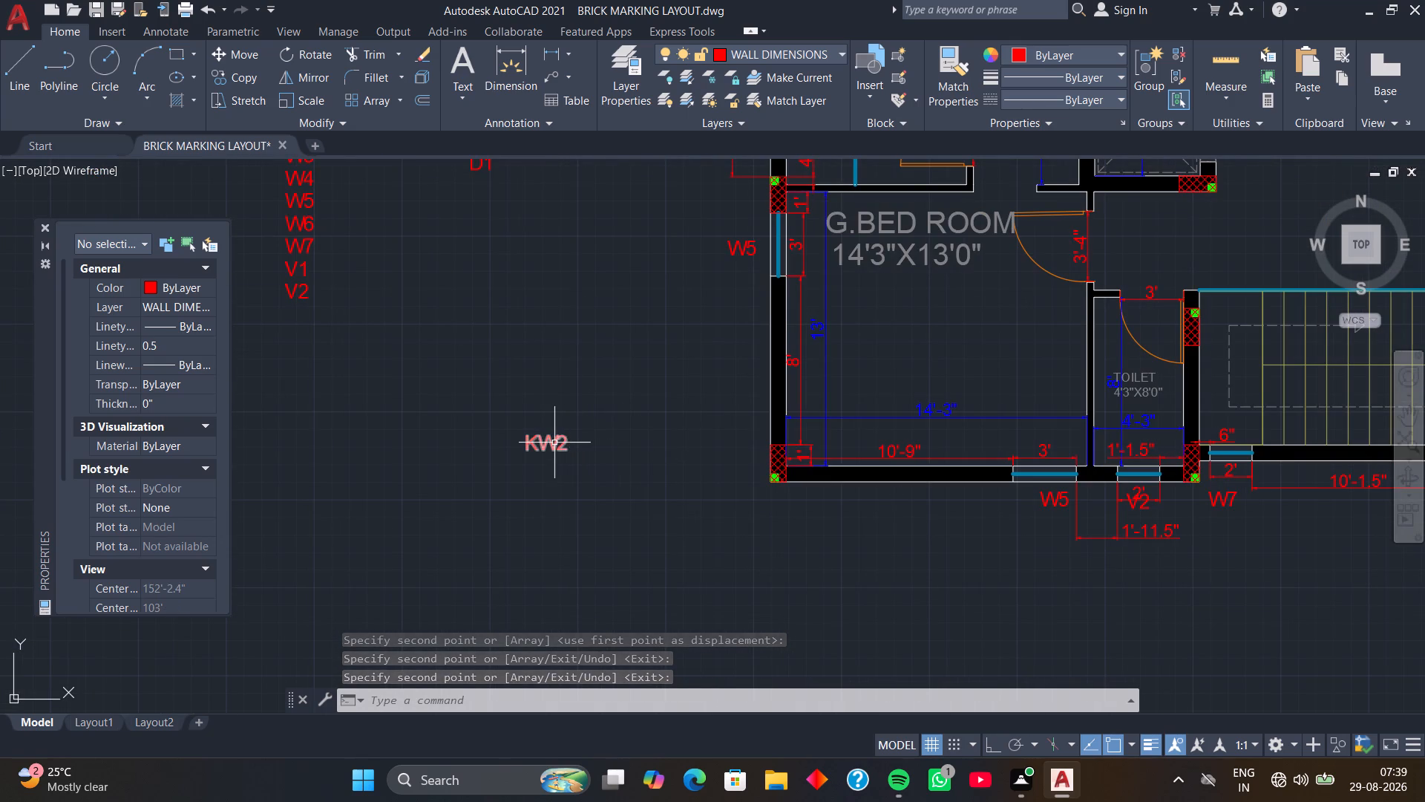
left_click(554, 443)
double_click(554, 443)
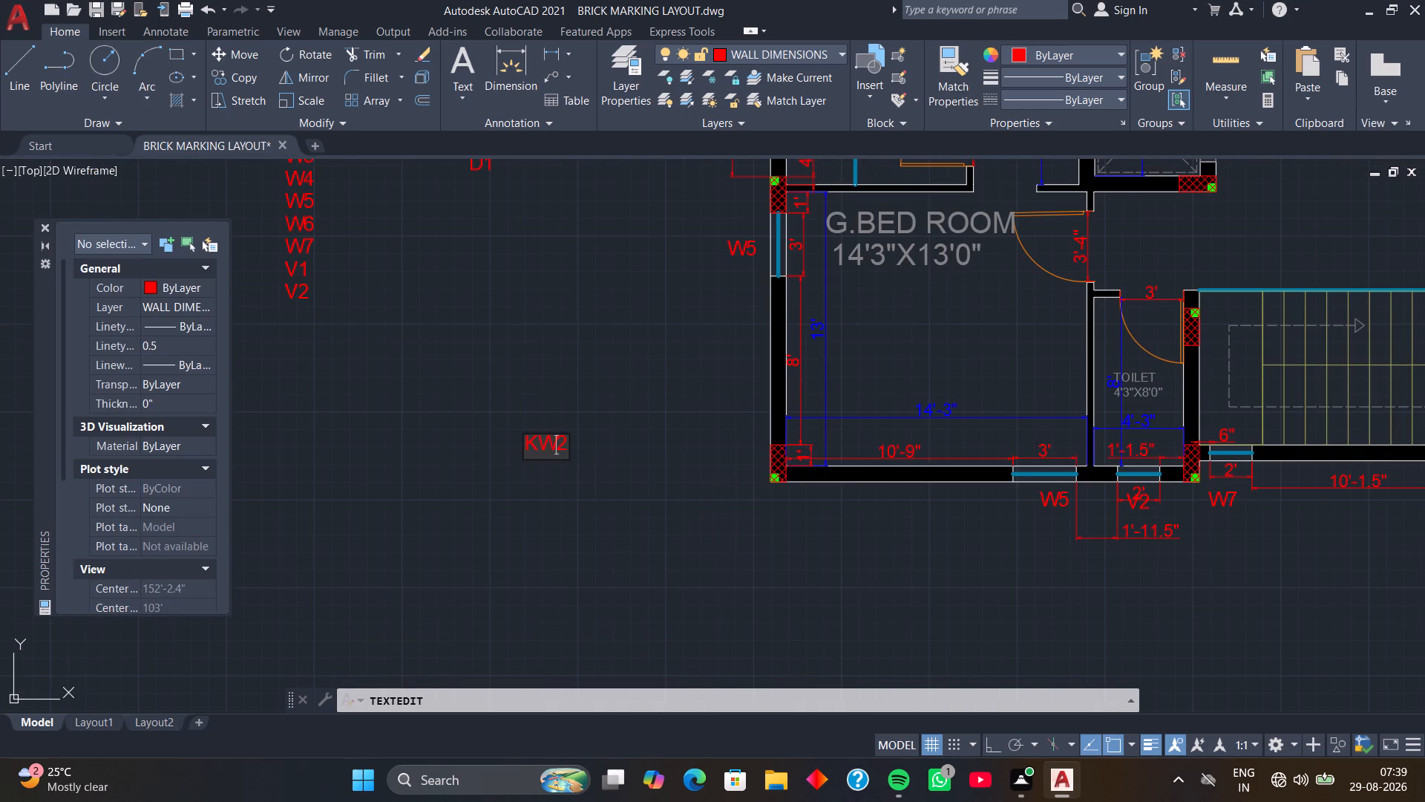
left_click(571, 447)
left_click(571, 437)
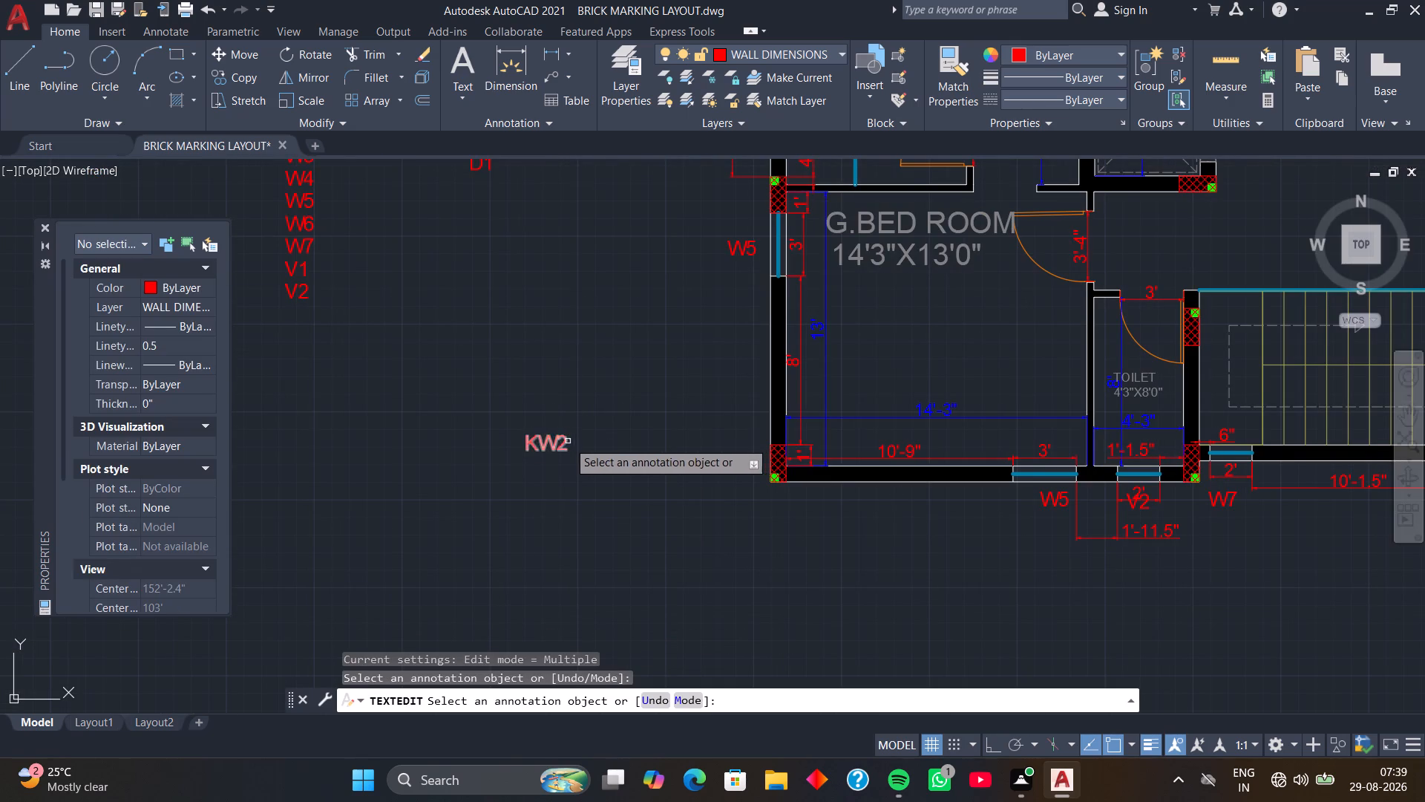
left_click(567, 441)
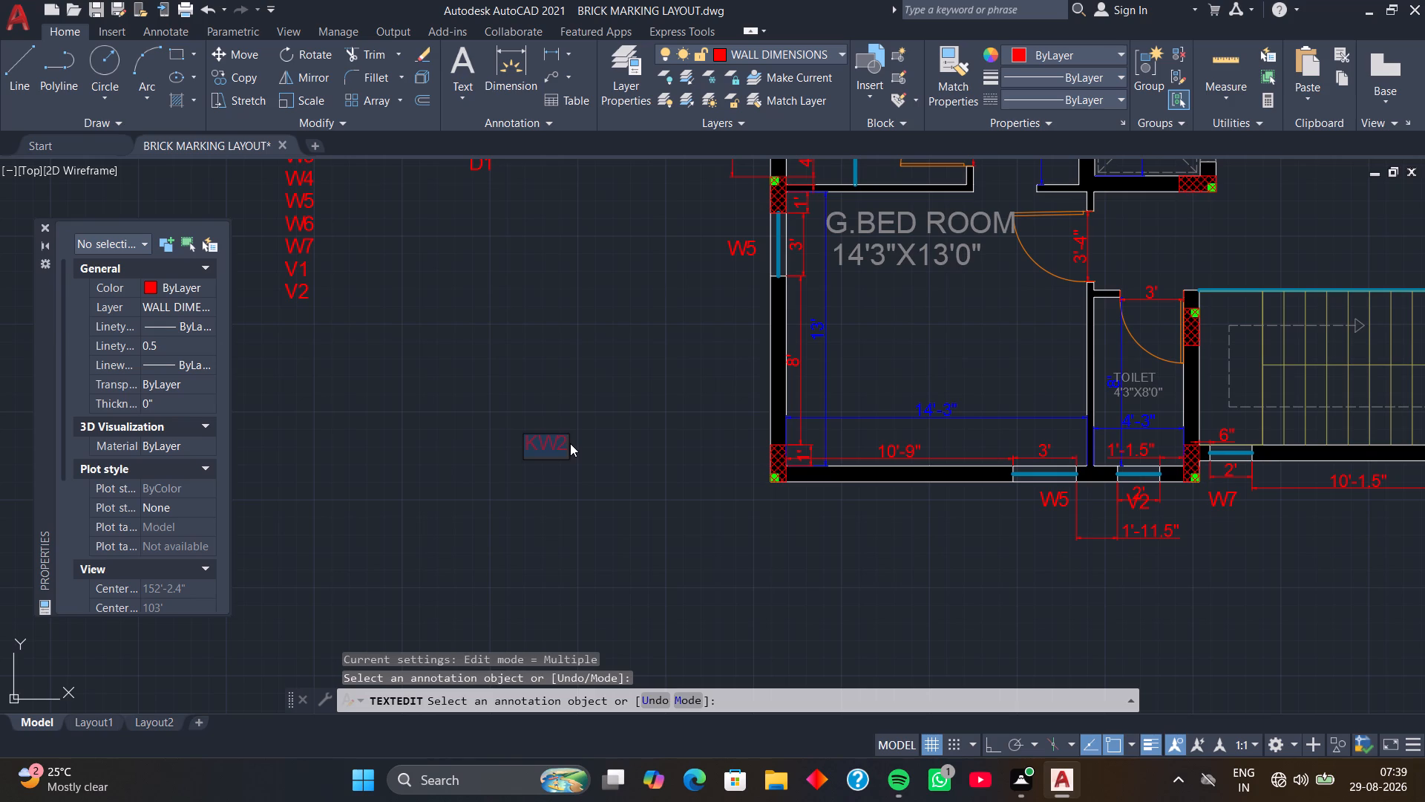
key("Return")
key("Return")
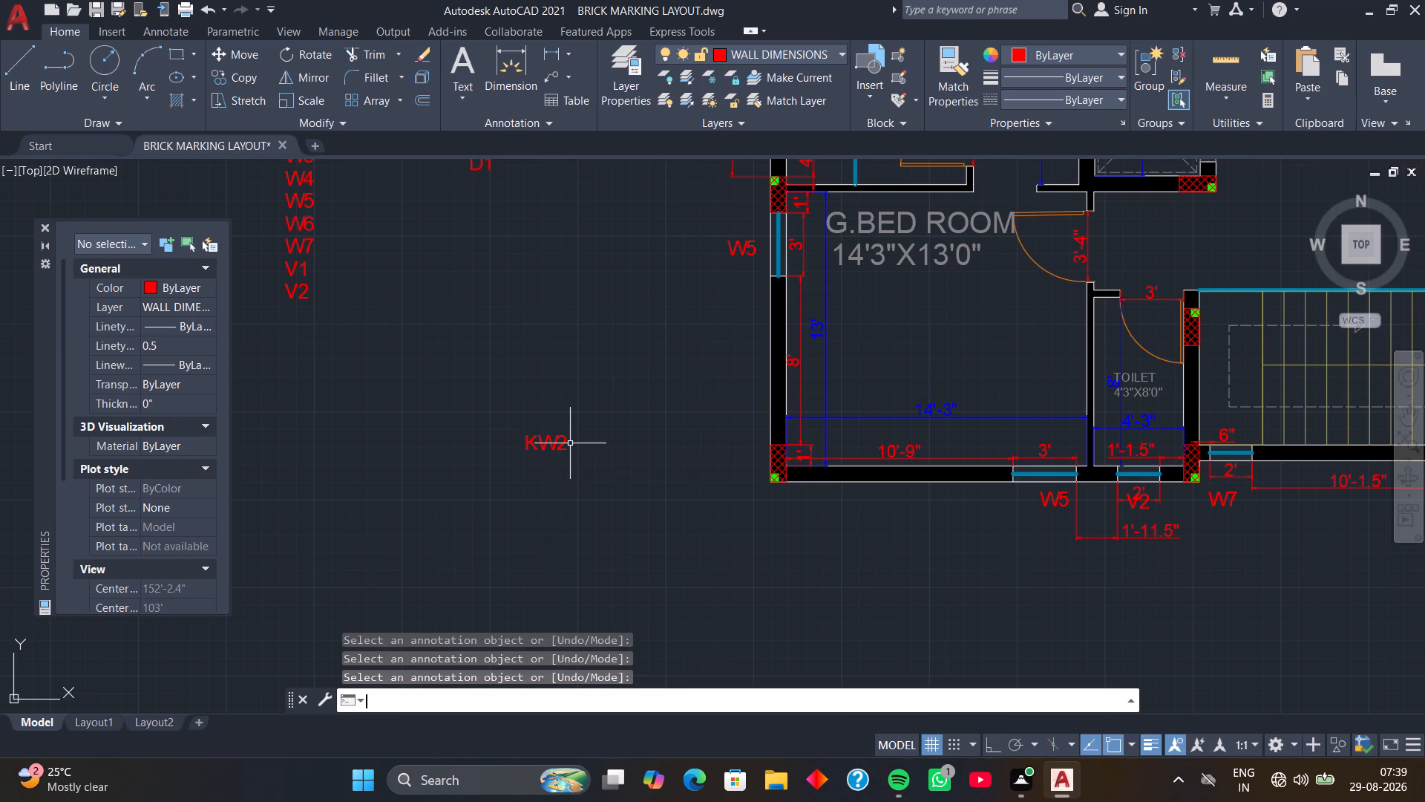
Add a single-line text label KW1 just below the KW2 label, with height 8" and rotation 0.
type("DT")
key("space")
left_click(523, 466)
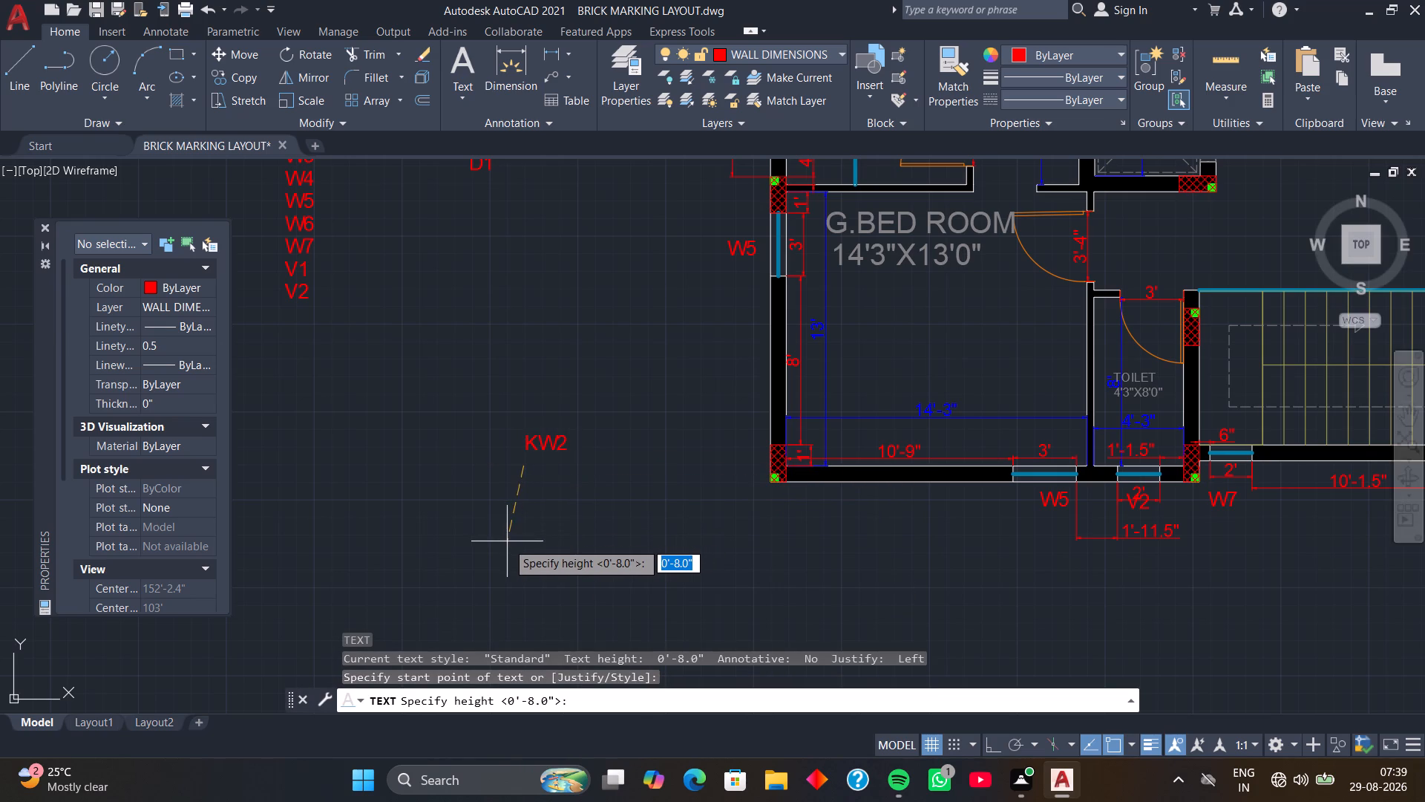
key("F8")
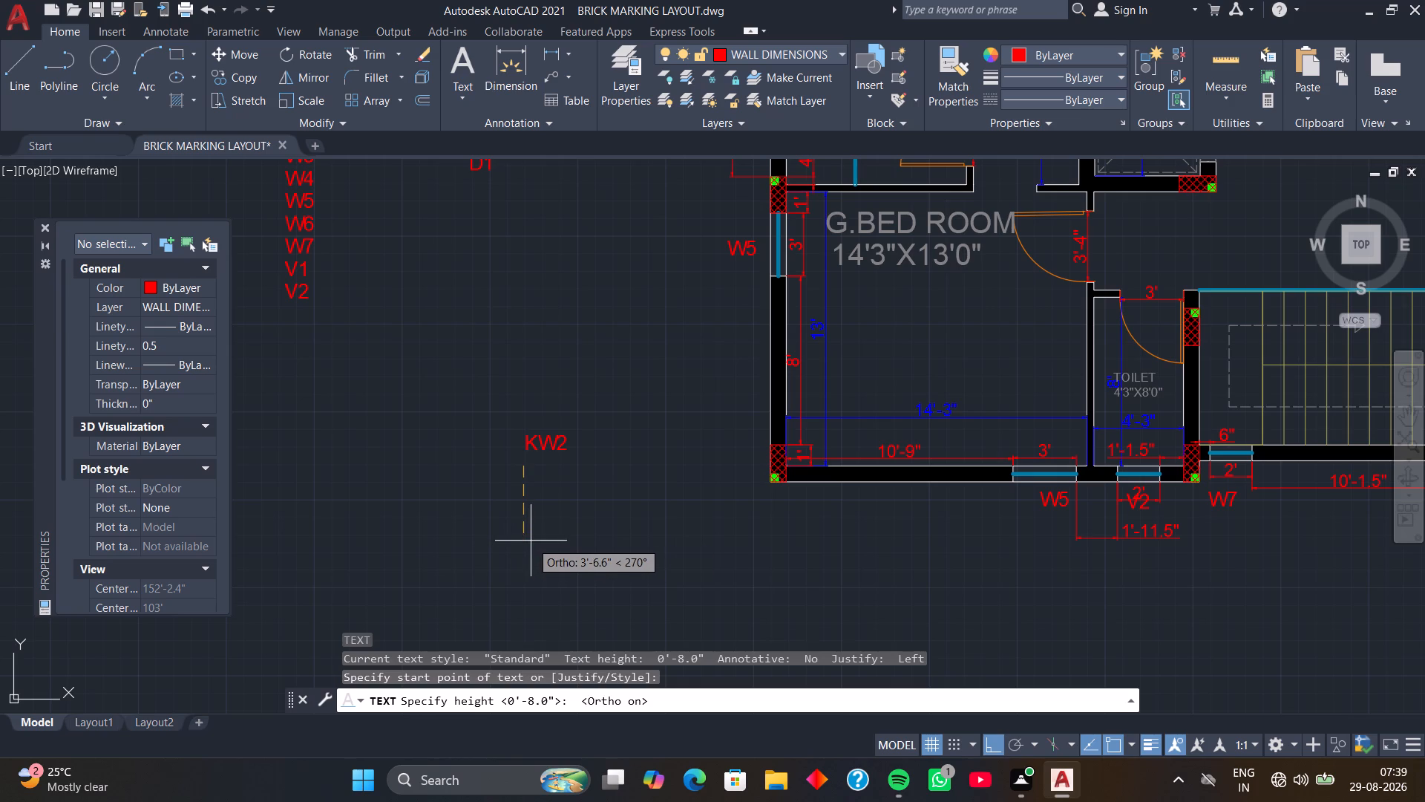
key("8")
key("Return")
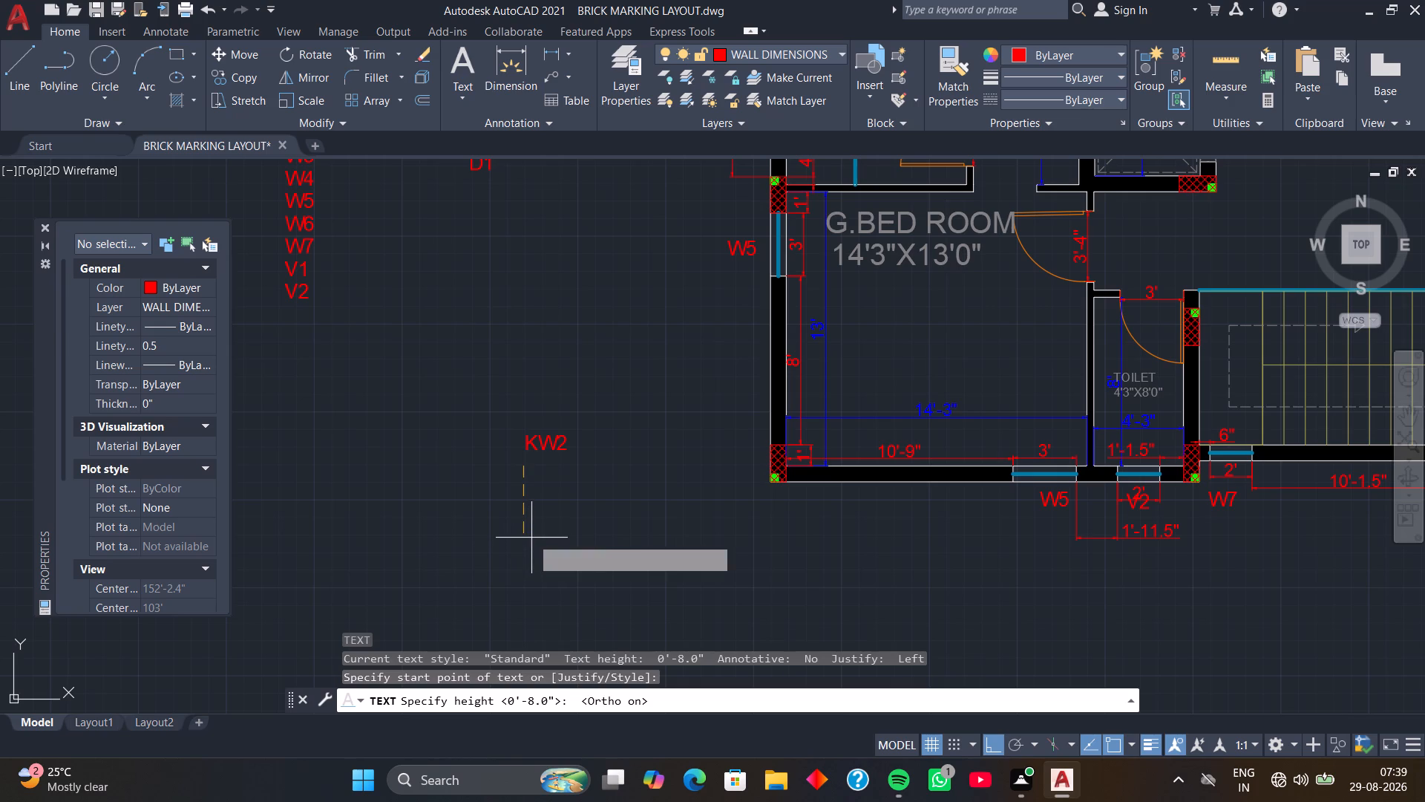
key("0")
key("Return")
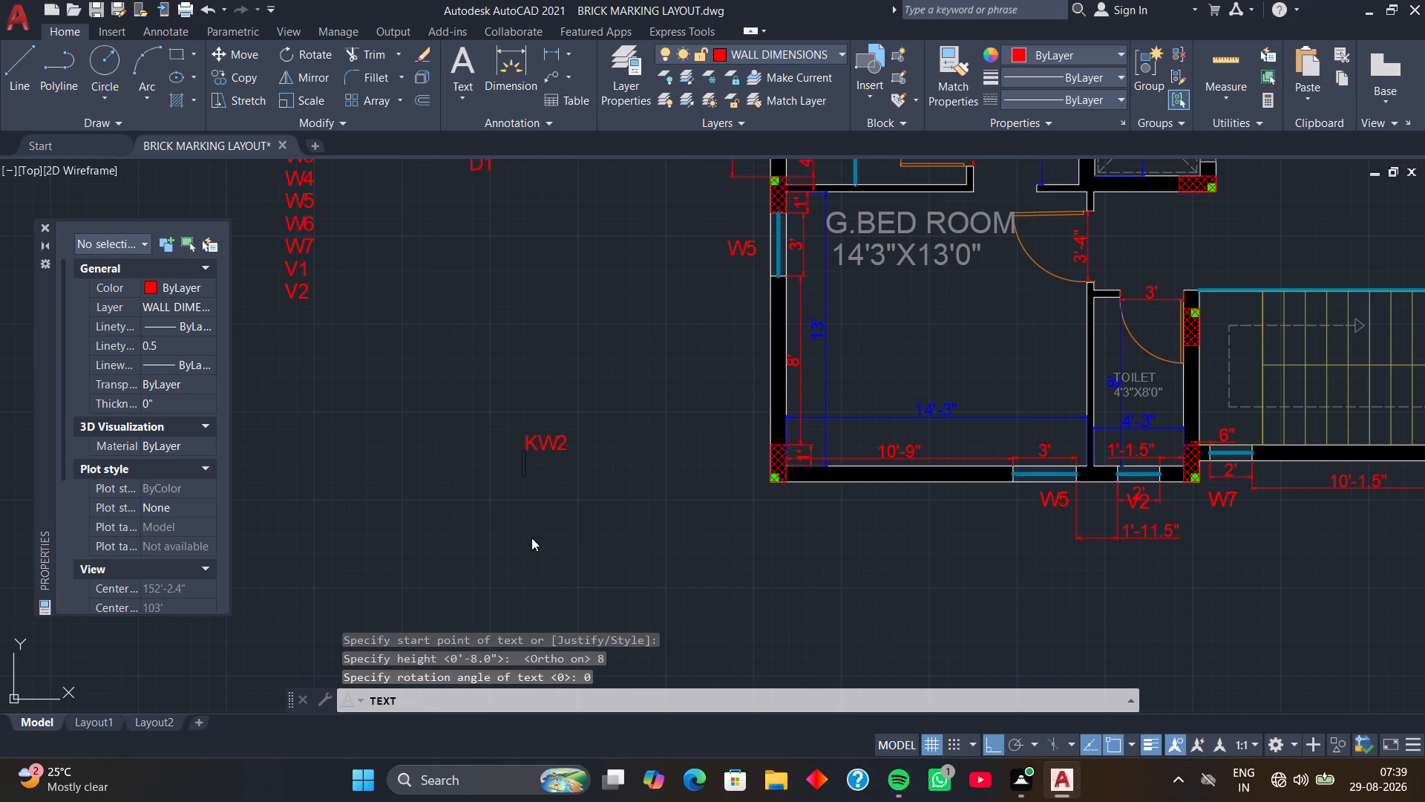
type("KW1")
key("Return")
key("Return")
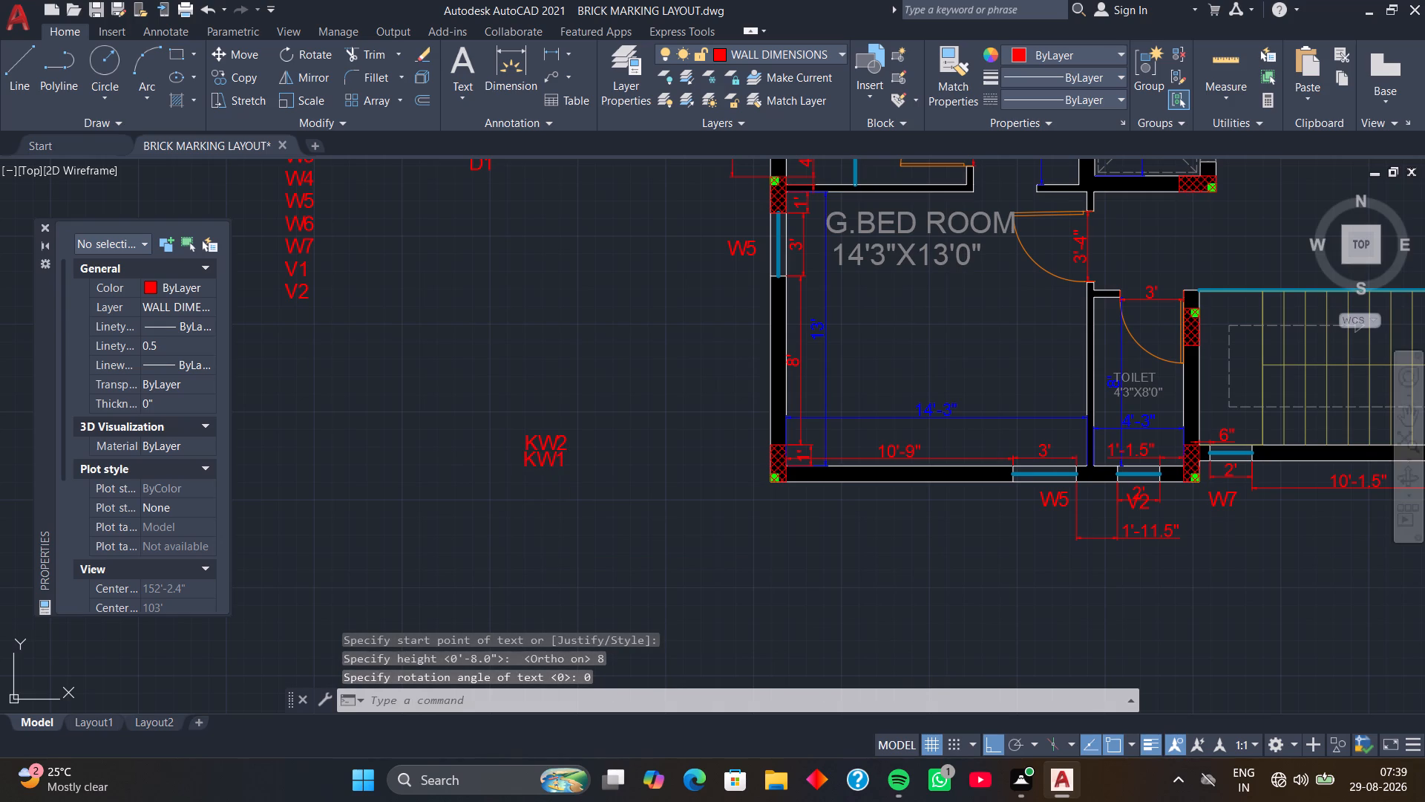
Copy the KW1 label from below KW2 to the window of the 10'0"X14'3" Kitchen, with Ortho off.
left_click(529, 464)
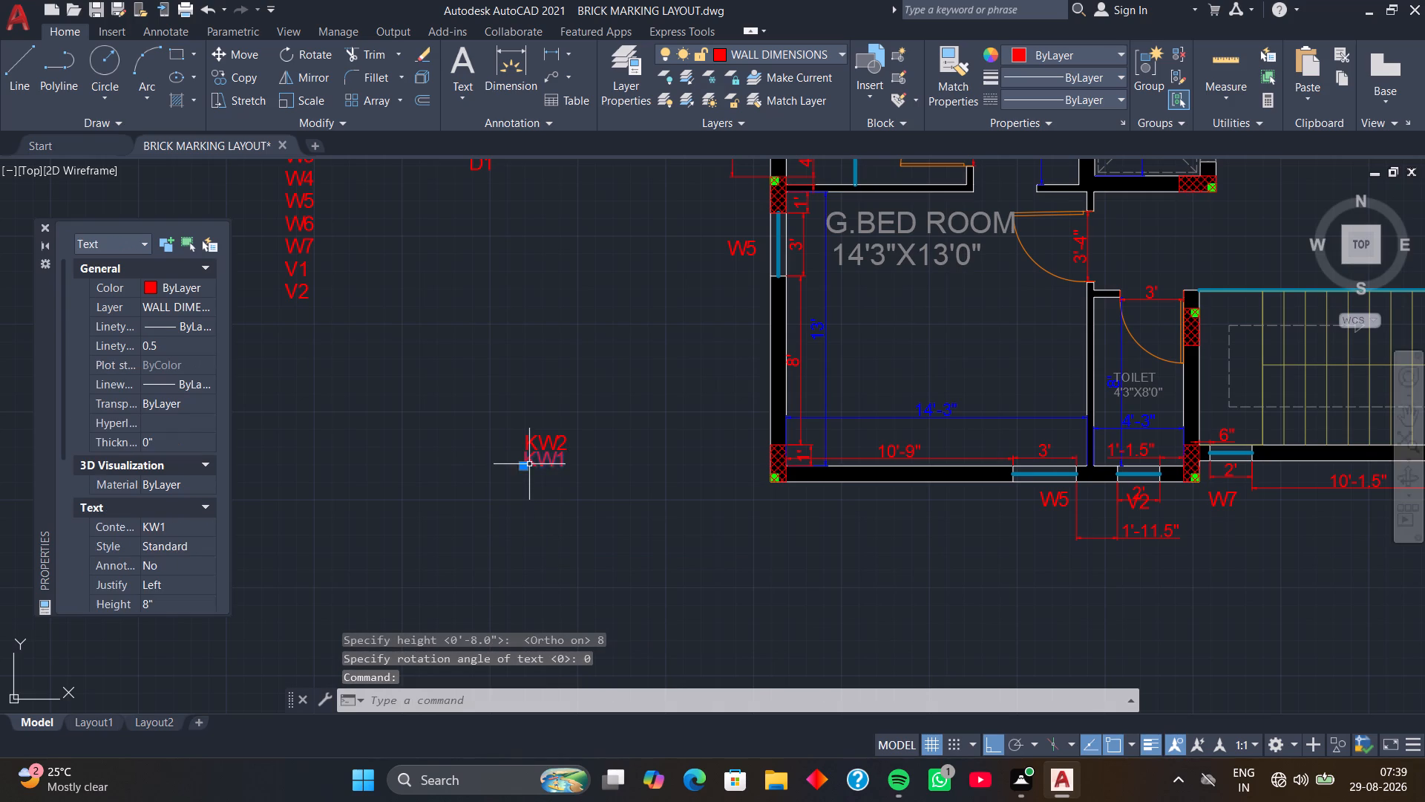
type("CO")
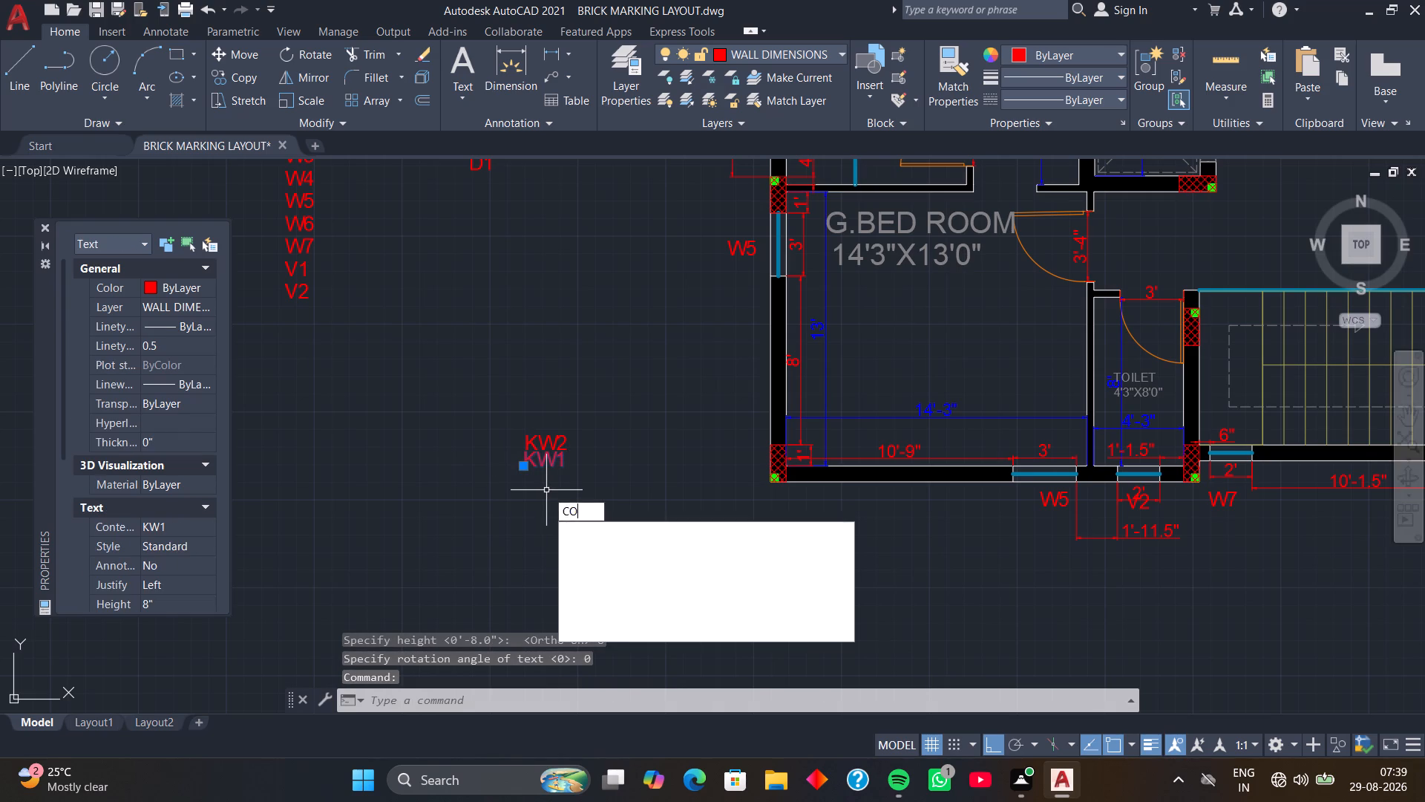
key("space")
left_click(537, 461)
scroll(759, 449, "down", 3)
middle_click_drag(767, 461, 700, 549)
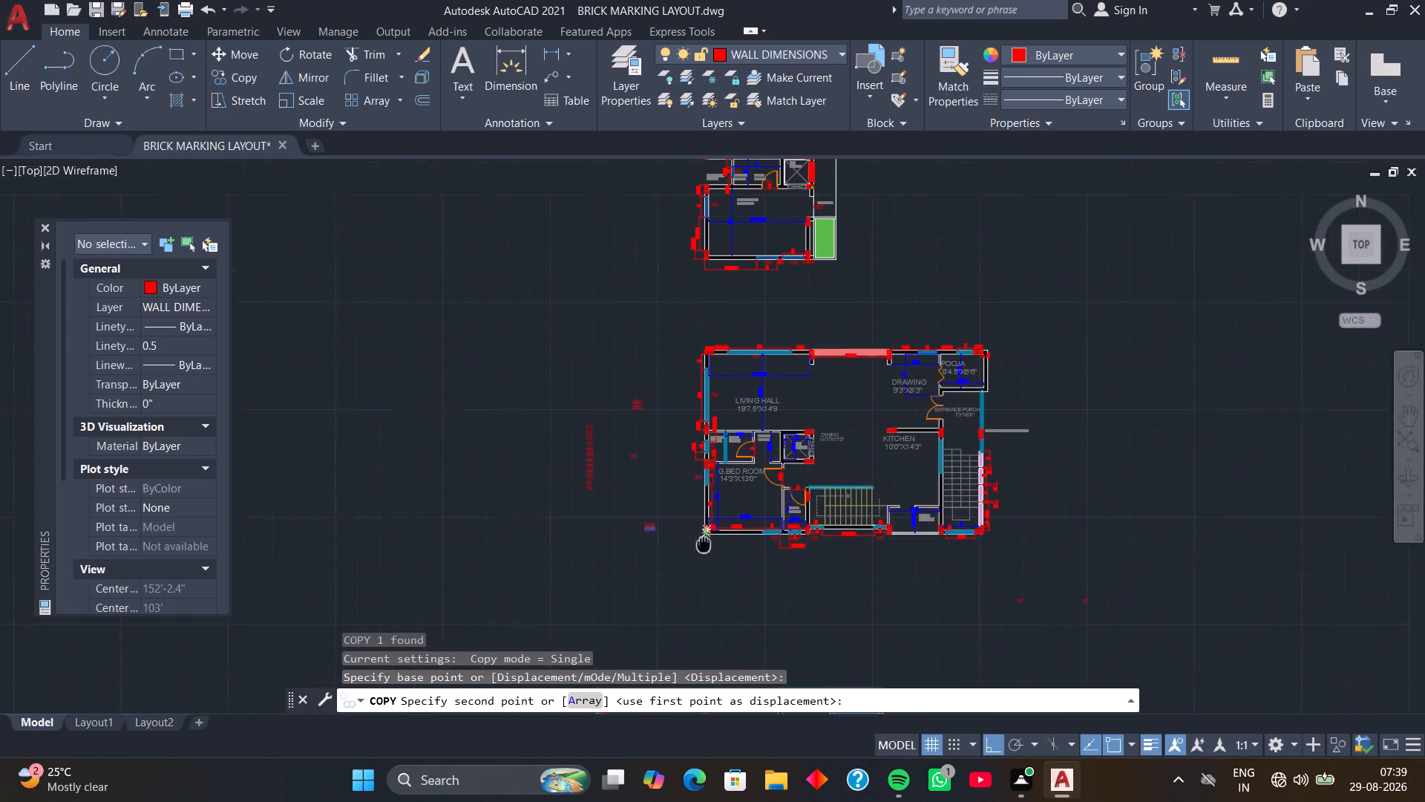
middle_click_drag(700, 549, 684, 575)
key("F8")
scroll(869, 491, "up", 4)
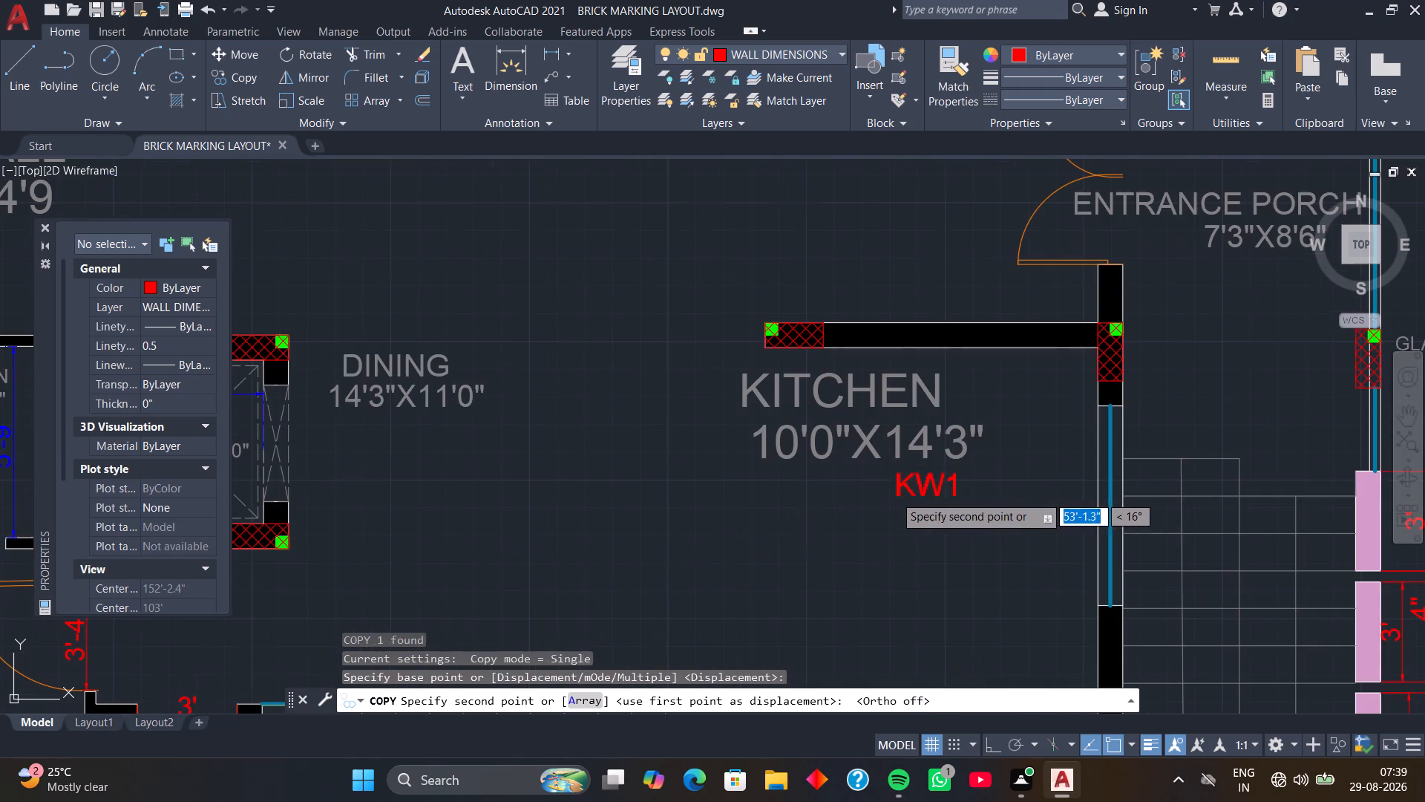
left_click(1023, 503)
Copy the V1 label from the label column to just below the 3' window of the Pooja room.
scroll(989, 518, "down", 3)
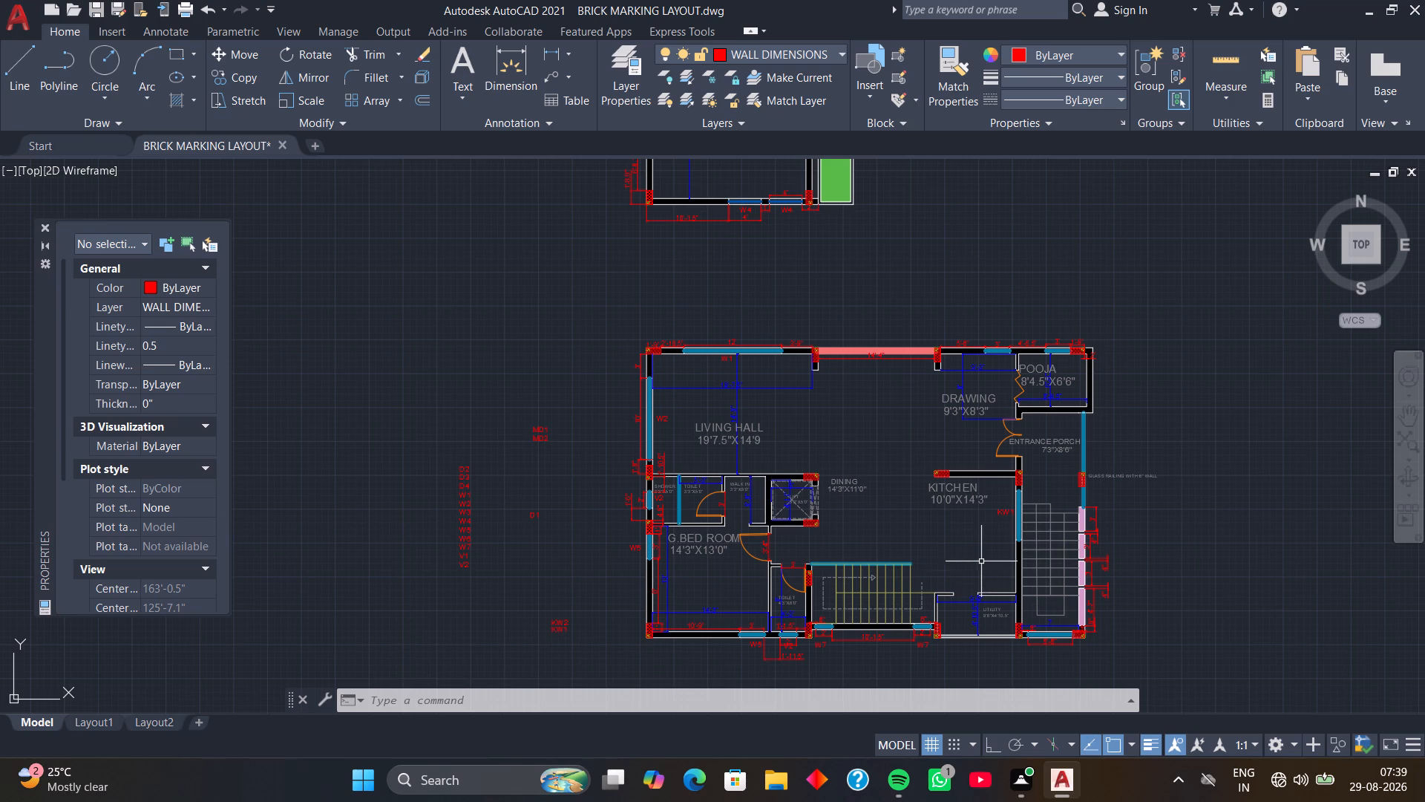
middle_click_drag(886, 526, 934, 541)
scroll(546, 590, "up", 2)
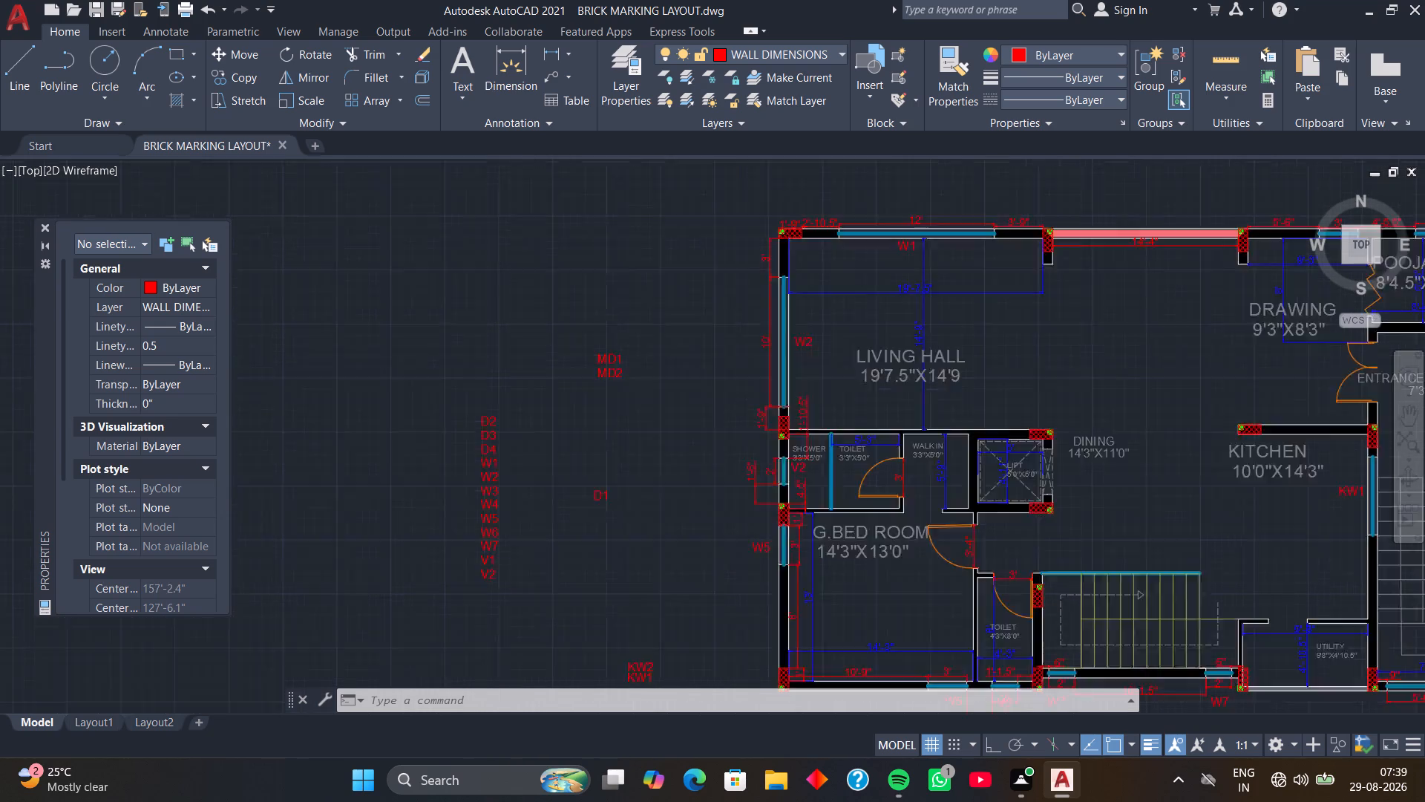
left_click(452, 544)
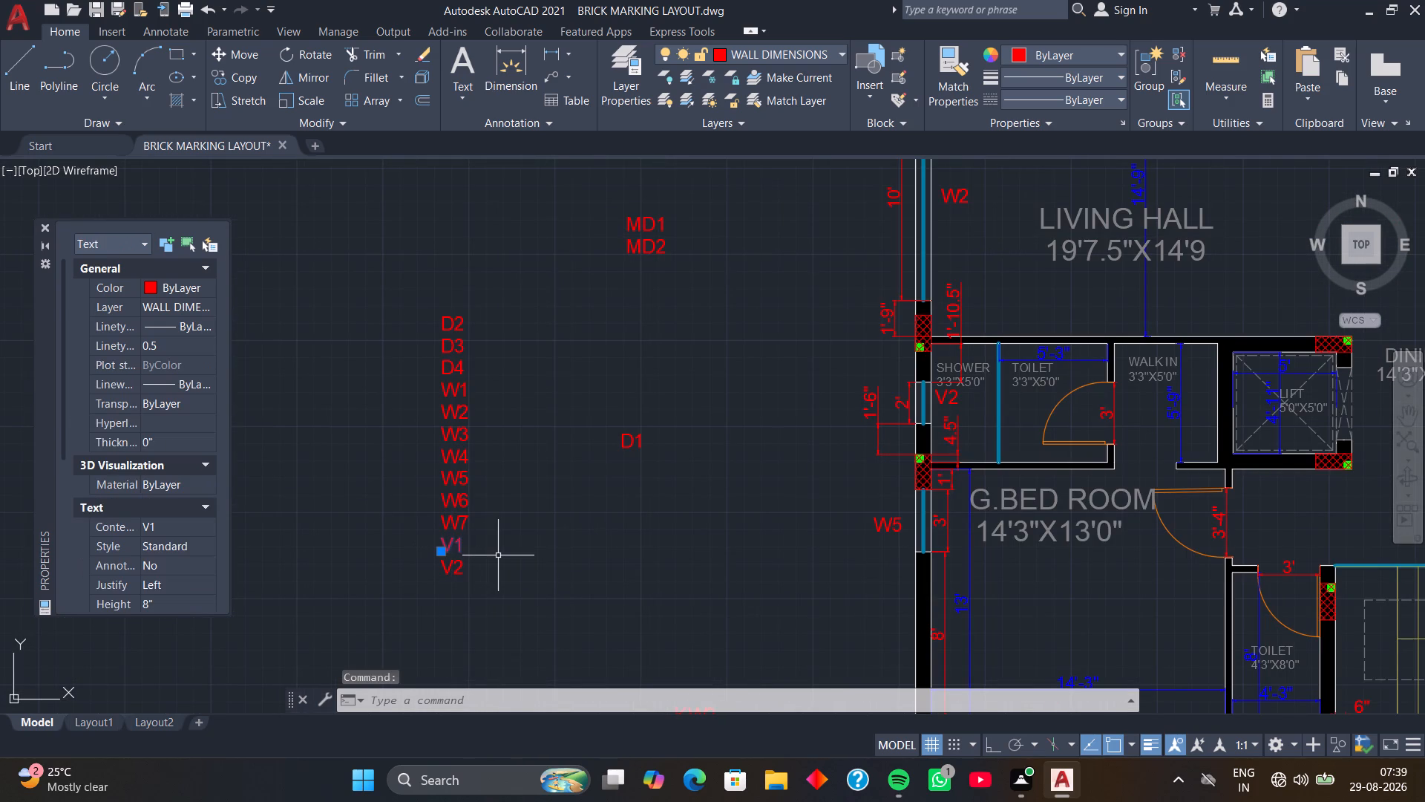
type("CO")
key("space")
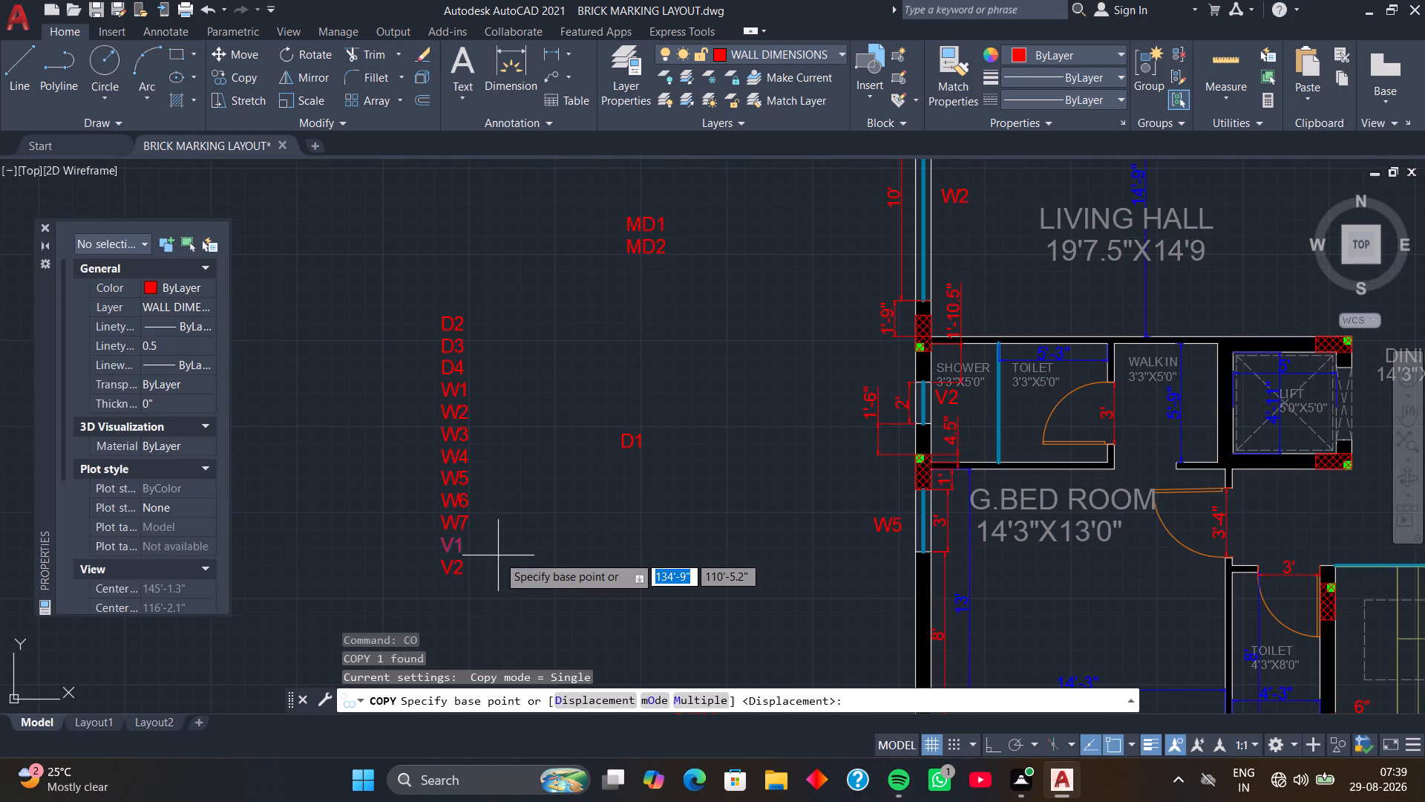
left_click(446, 549)
scroll(868, 410, "down", 2)
middle_click_drag(868, 409, 646, 632)
scroll(986, 489, "up", 3)
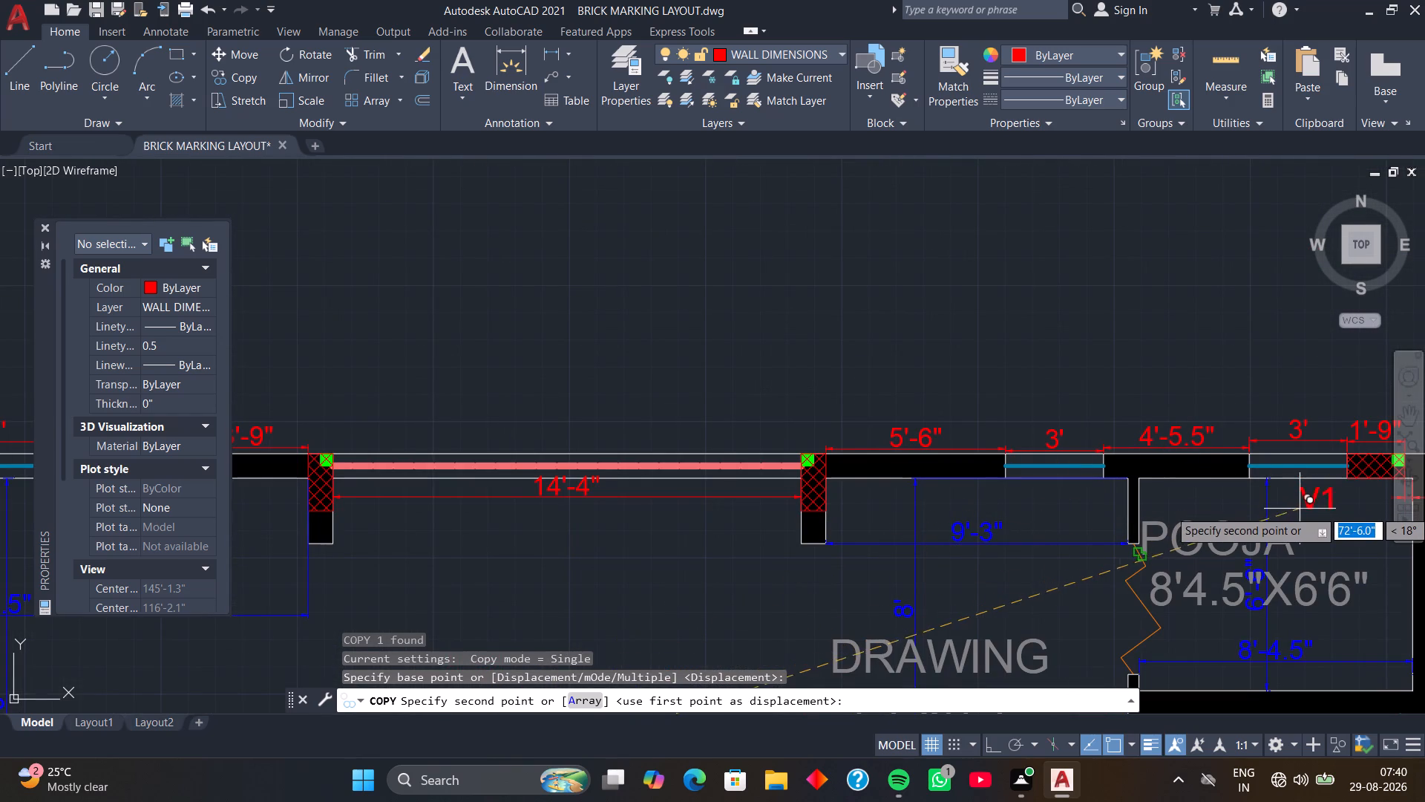
left_click(1280, 506)
Copy the W5 label from the label column to just below the 3' window of the 9'3"X8'3" Drawing room.
scroll(1146, 521, "down", 1)
middle_click_drag(1084, 538, 1084, 538)
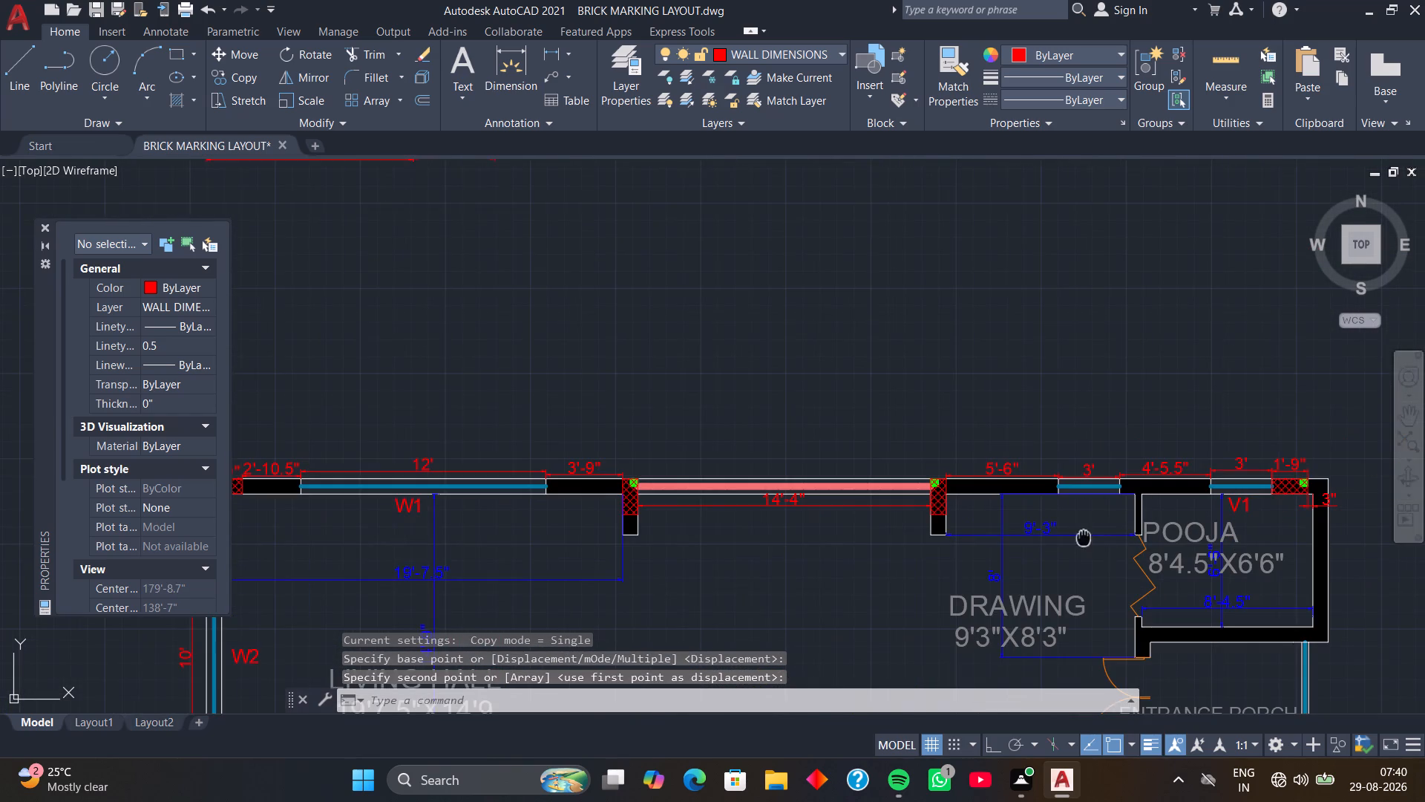
middle_click_drag(1084, 538, 1114, 471)
scroll(917, 548, "down", 1)
middle_click_drag(862, 562, 1044, 394)
middle_click_drag(465, 501, 625, 409)
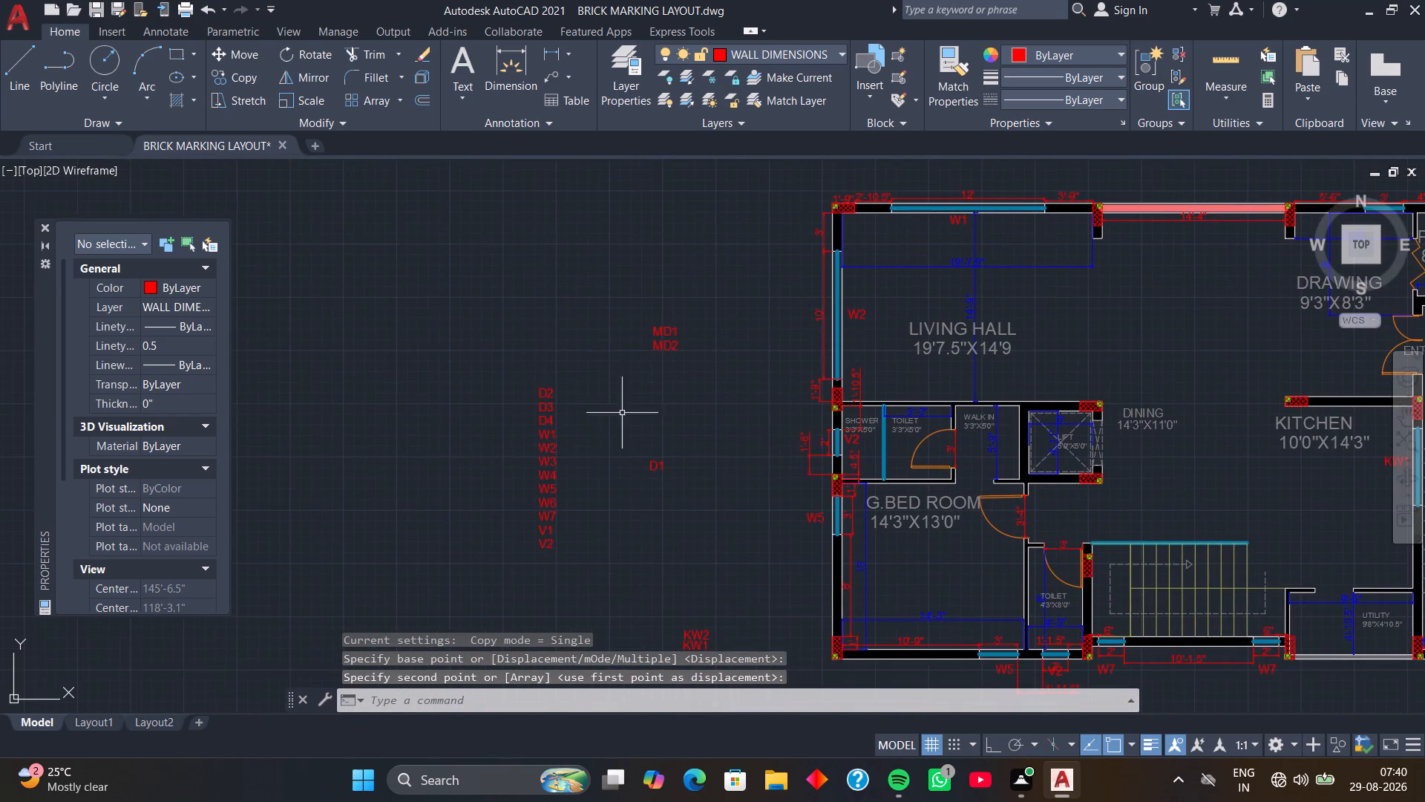
scroll(537, 483, "up", 1)
left_click(547, 494)
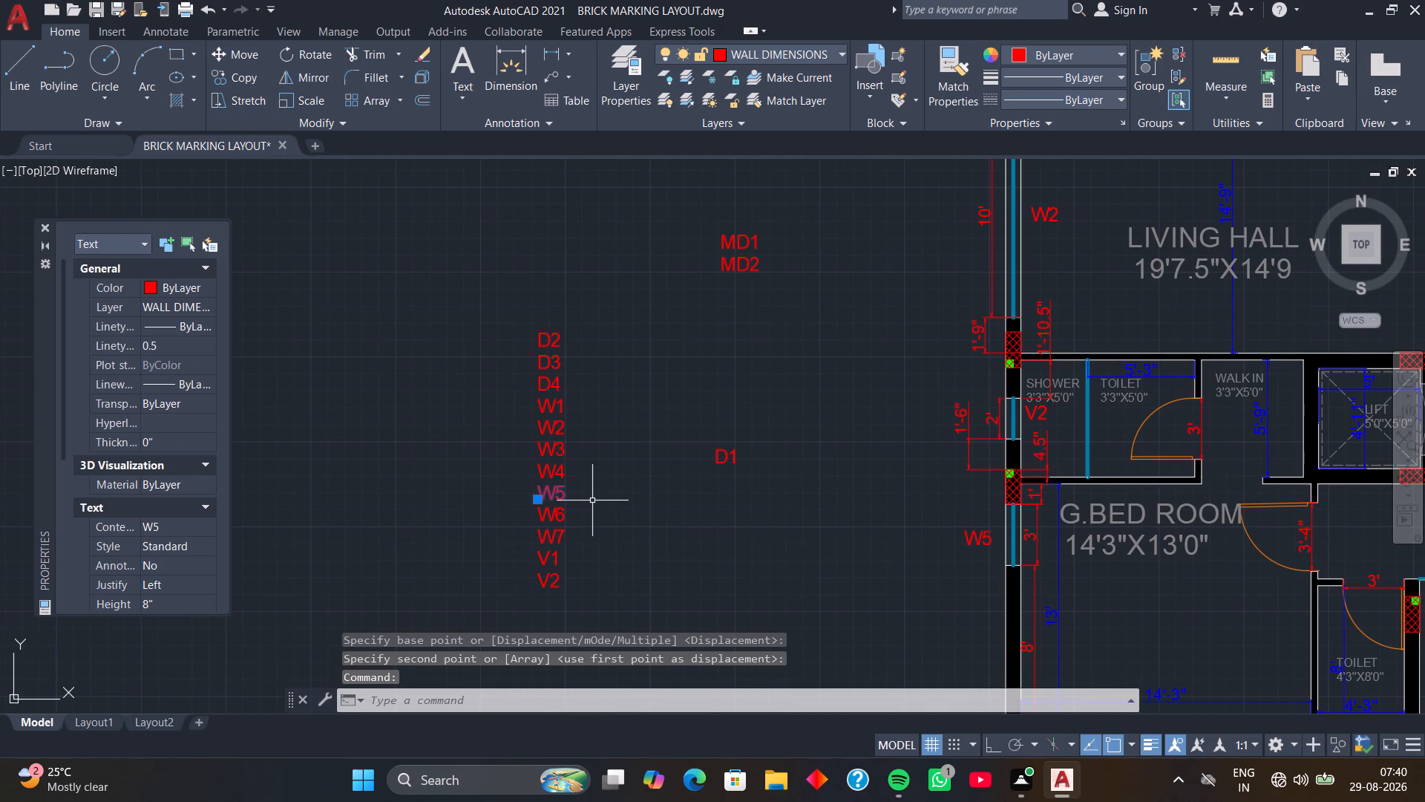
type("CO")
key("space")
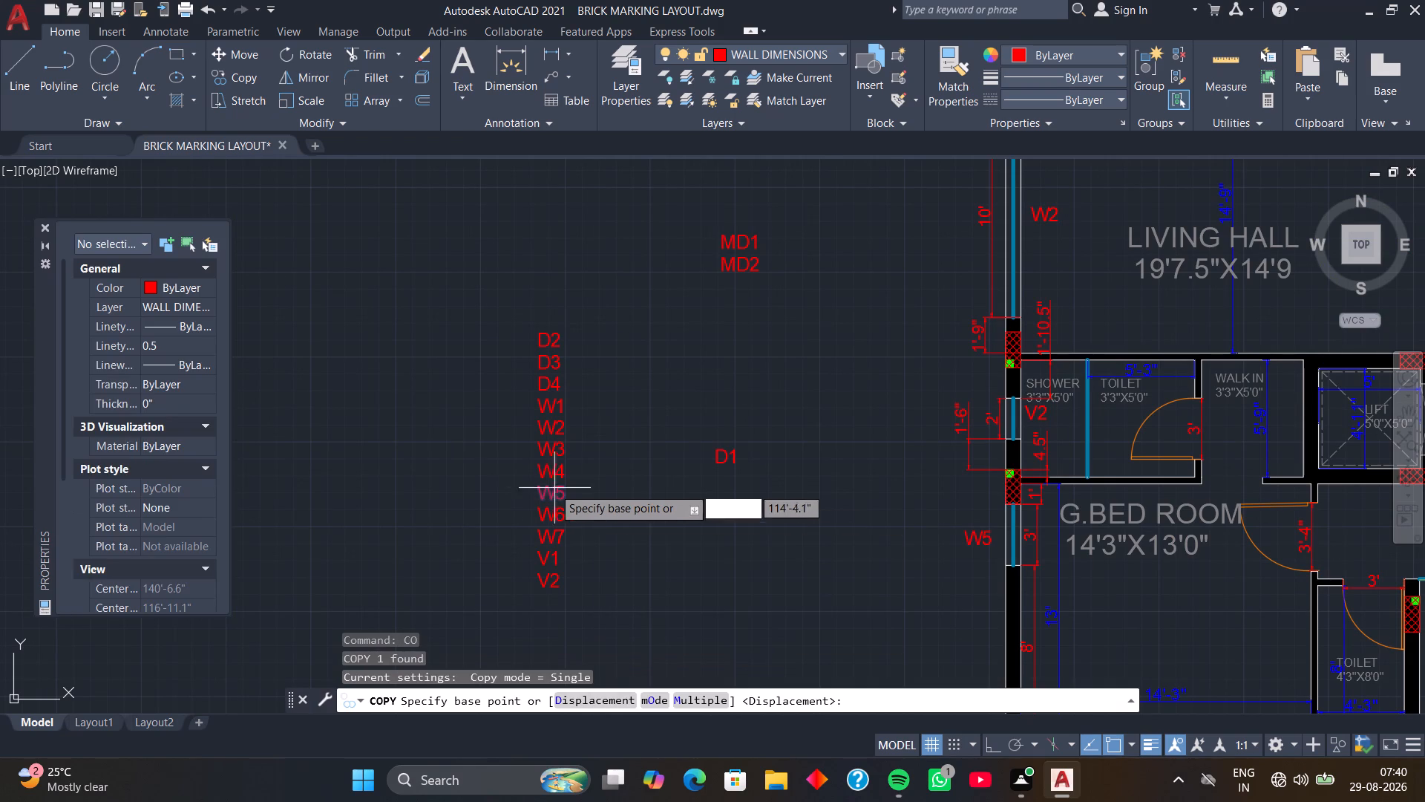
left_click(536, 501)
scroll(791, 459, "down", 3)
middle_click_drag(793, 451, 723, 507)
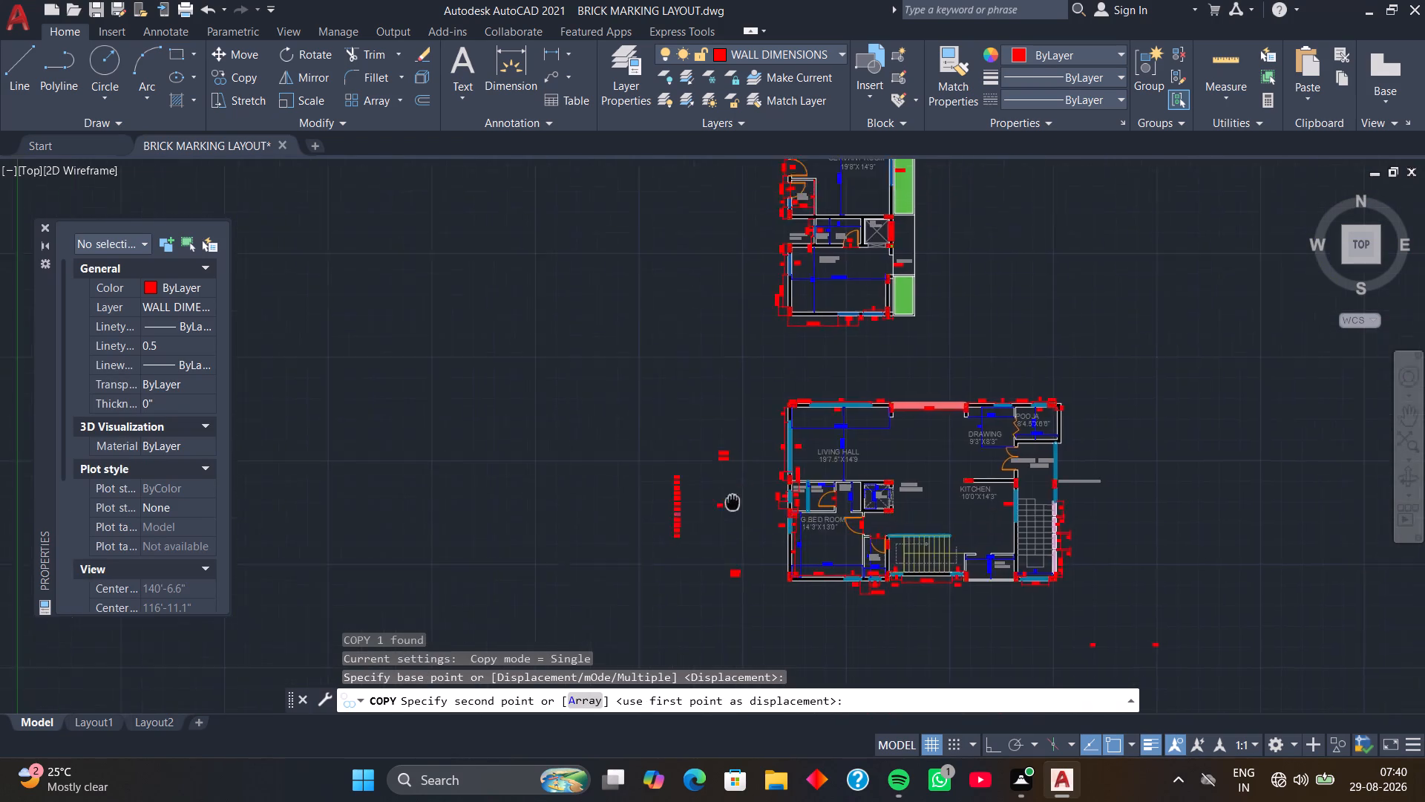
middle_click_drag(723, 507, 580, 608)
scroll(770, 536, "up", 3)
scroll(1015, 496, "up", 1)
left_click(1035, 491)
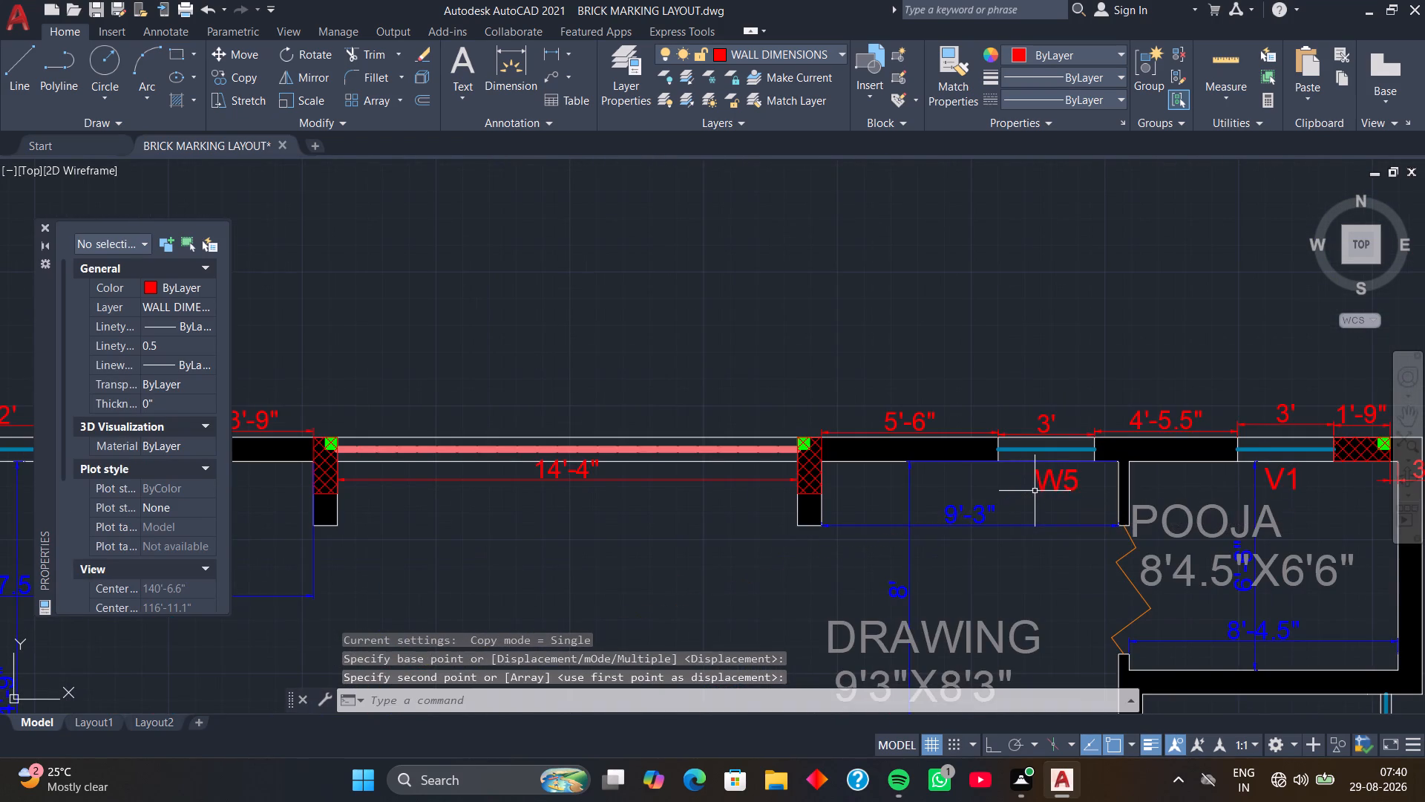
Copy the D2 label to the doors of the 3'3"X5'0" and 4'3"X8'0" Toilets and the Utility opening, using the Multiple option.
scroll(848, 550, "down", 2)
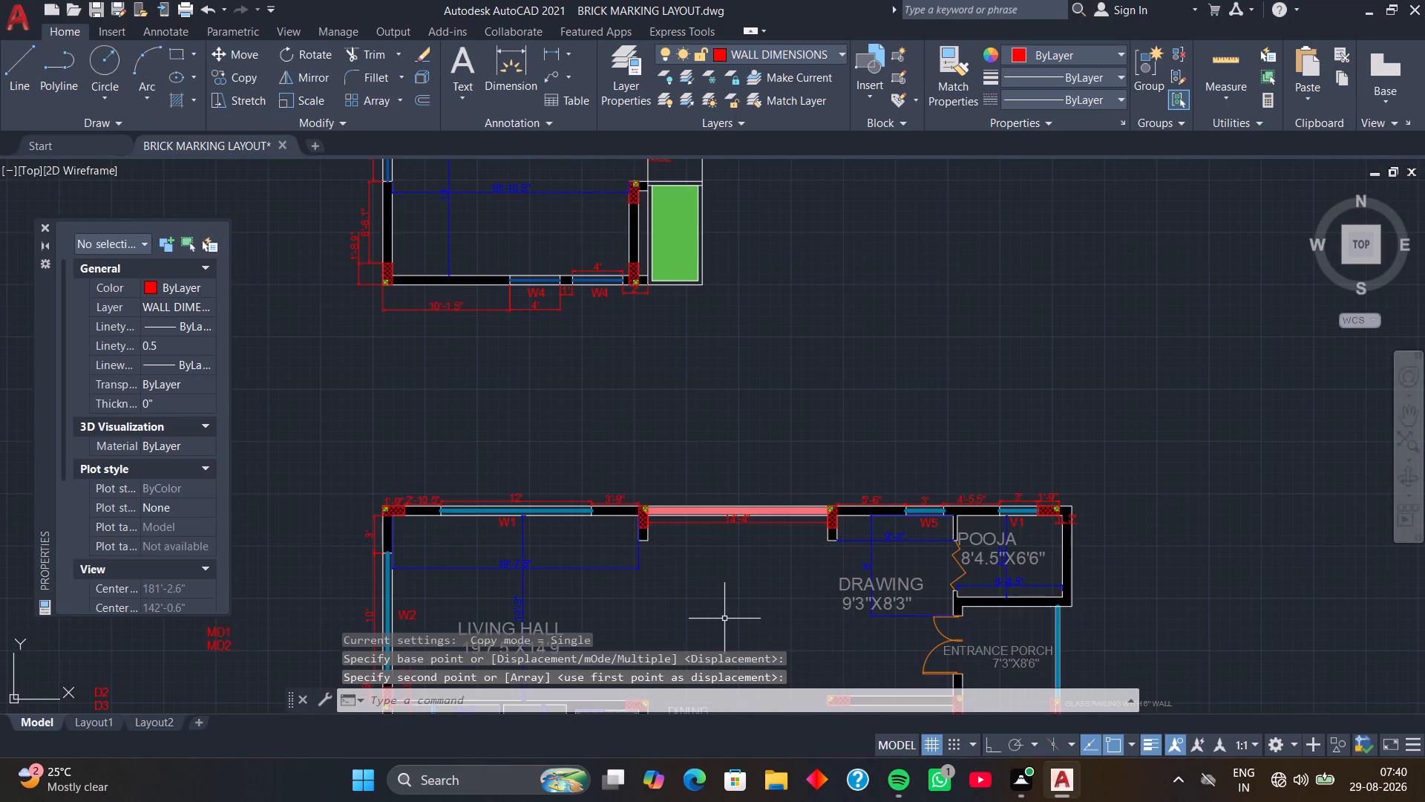
scroll(724, 619, "down", 1)
middle_click_drag(714, 617, 676, 466)
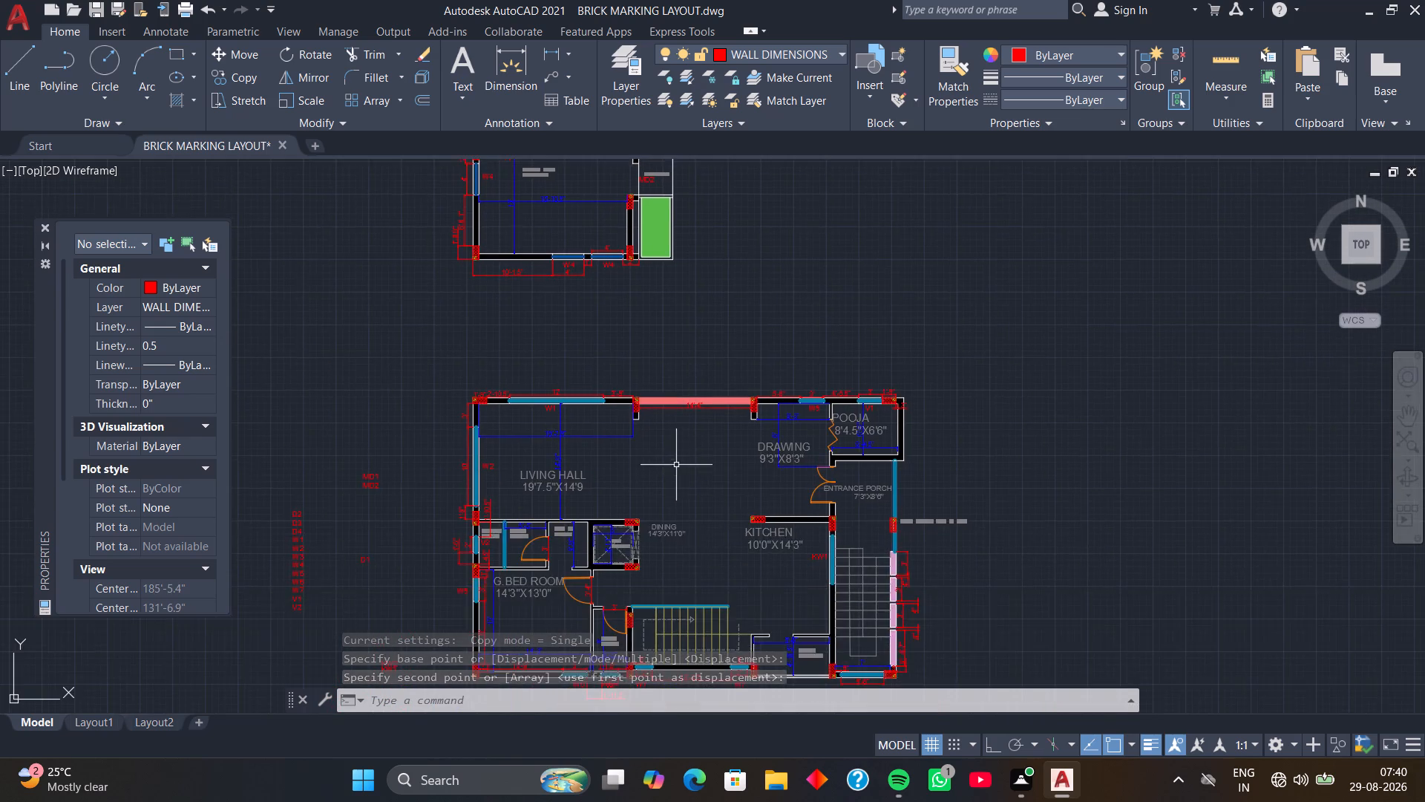
scroll(676, 474, "down", 1)
middle_click_drag(685, 503, 663, 402)
scroll(690, 444, "up", 2)
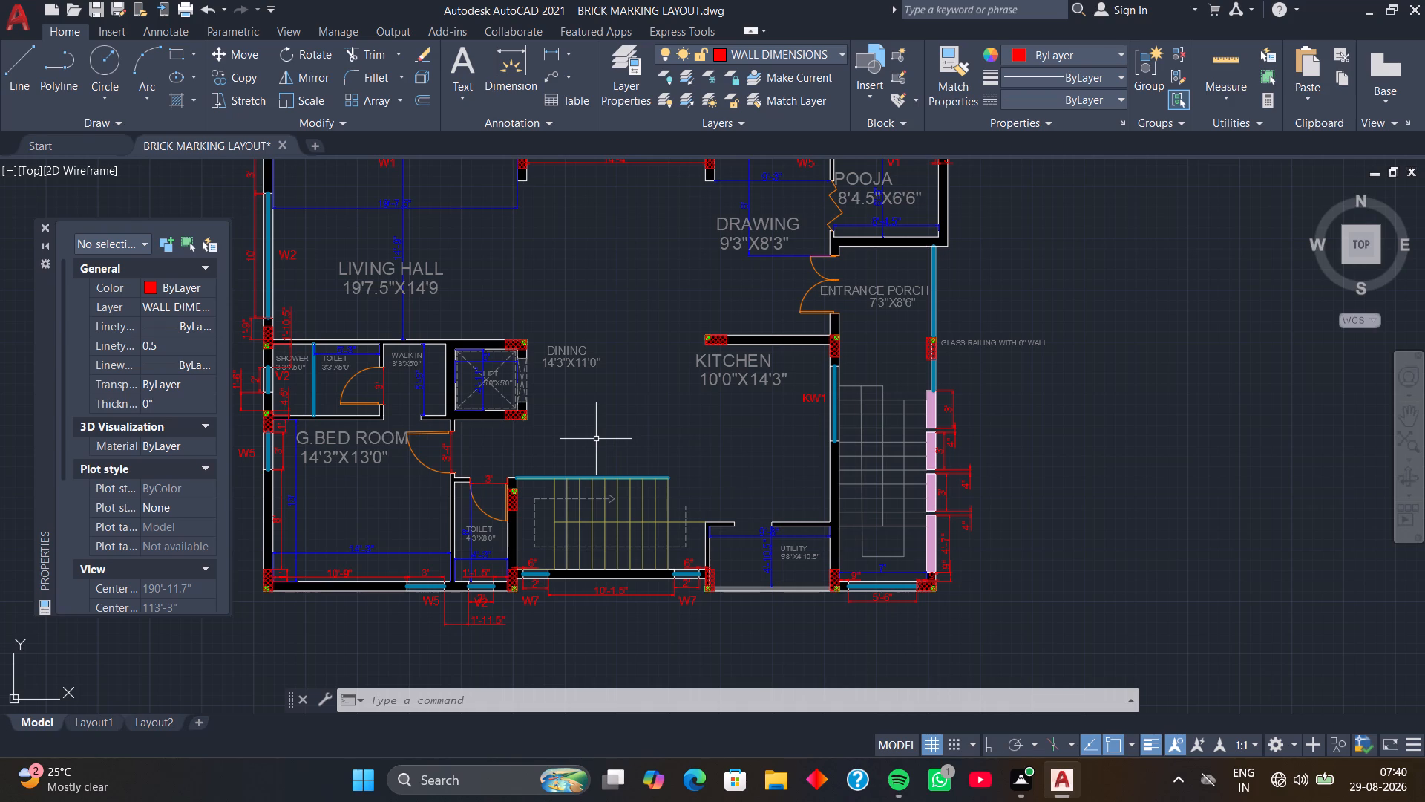
scroll(574, 436, "down", 1)
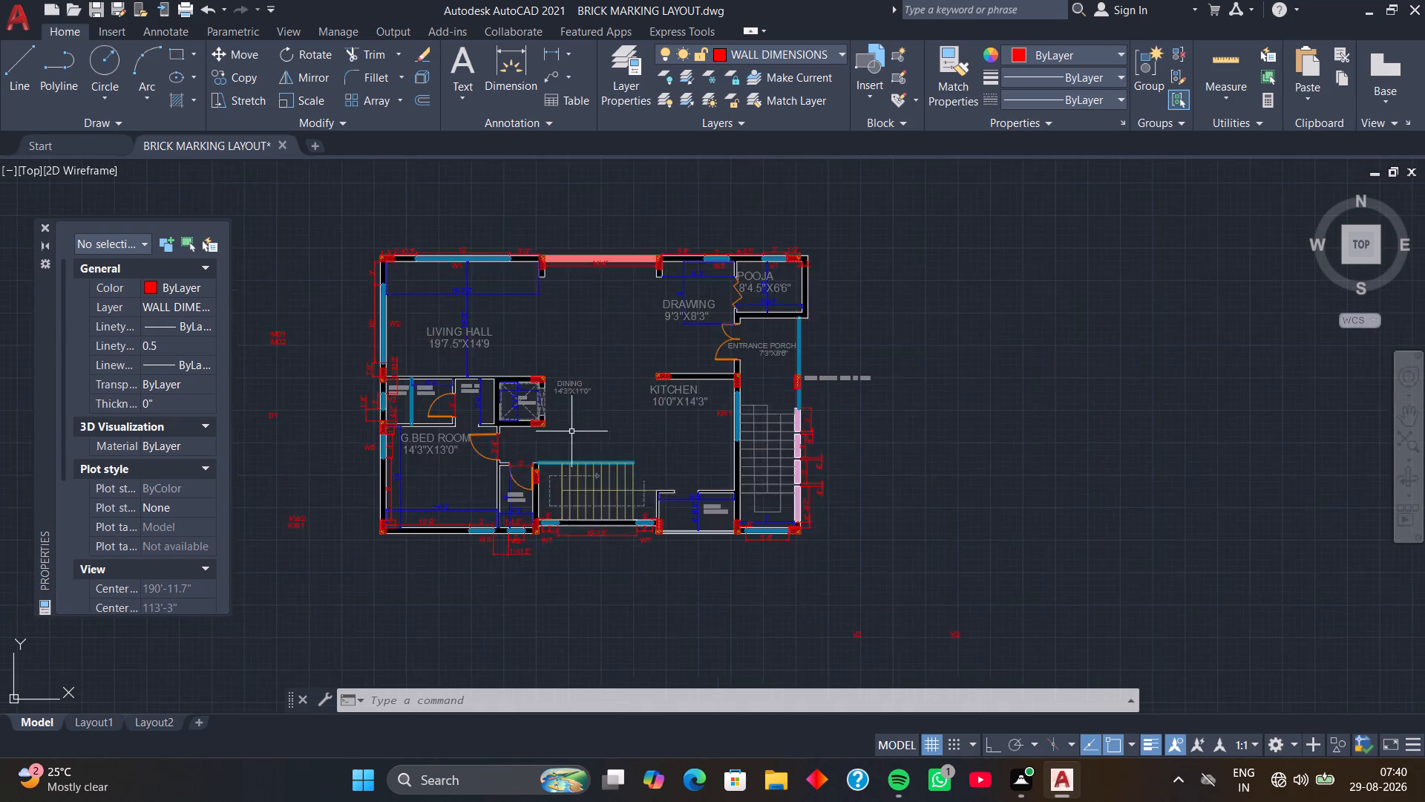
scroll(571, 429, "down", 1)
middle_click_drag(485, 396, 652, 385)
scroll(584, 380, "up", 2)
middle_click_drag(530, 374, 558, 365)
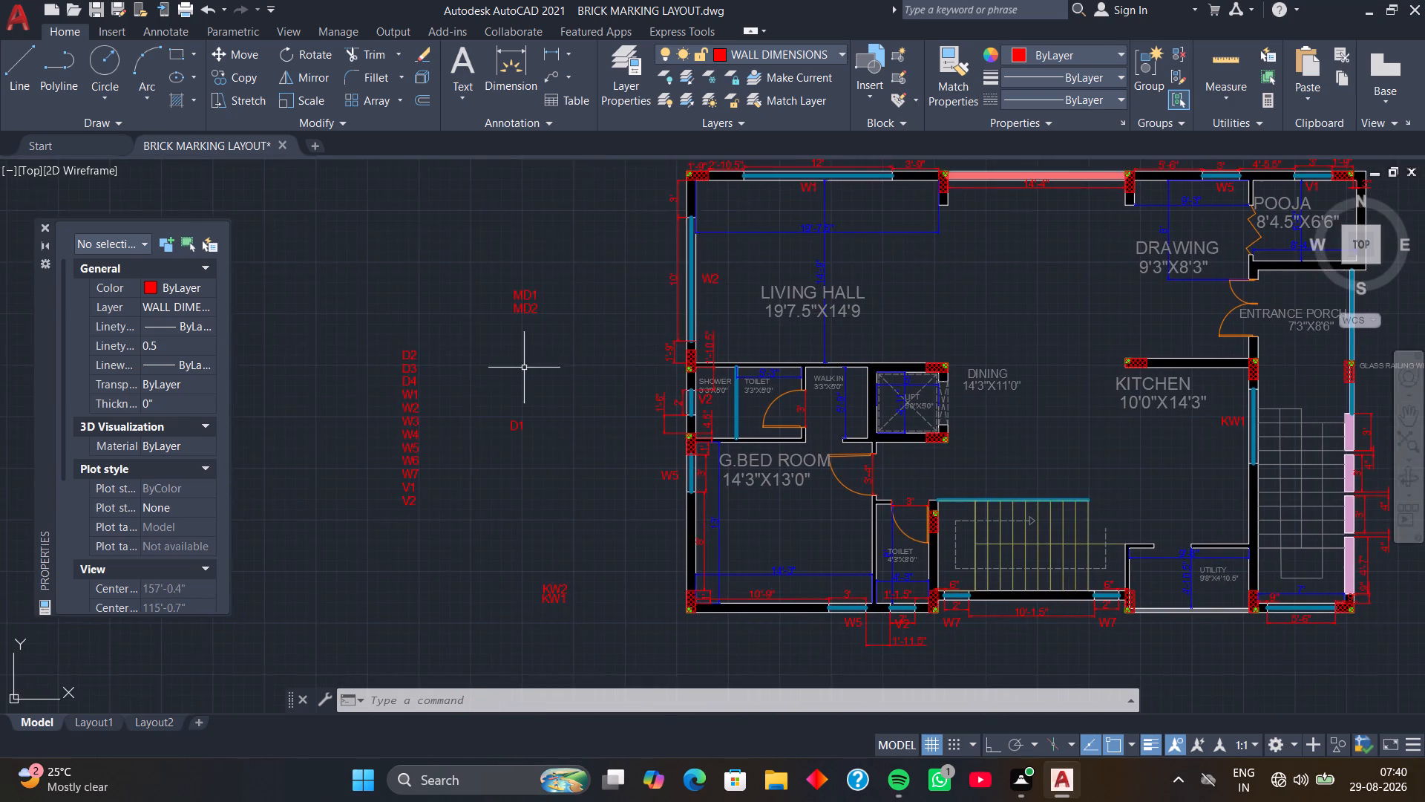
scroll(395, 345, "up", 2)
left_click(436, 371)
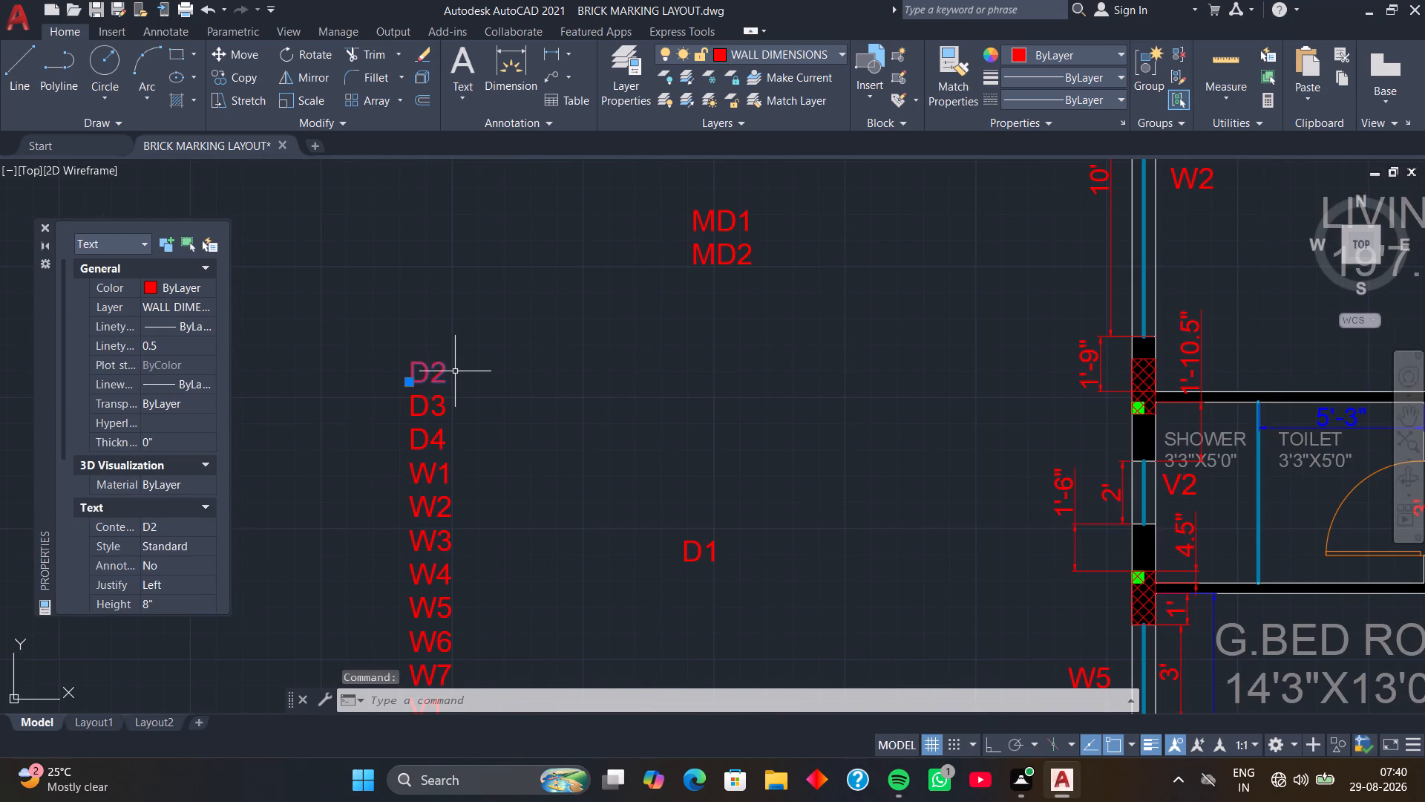
type("CO M")
key("space")
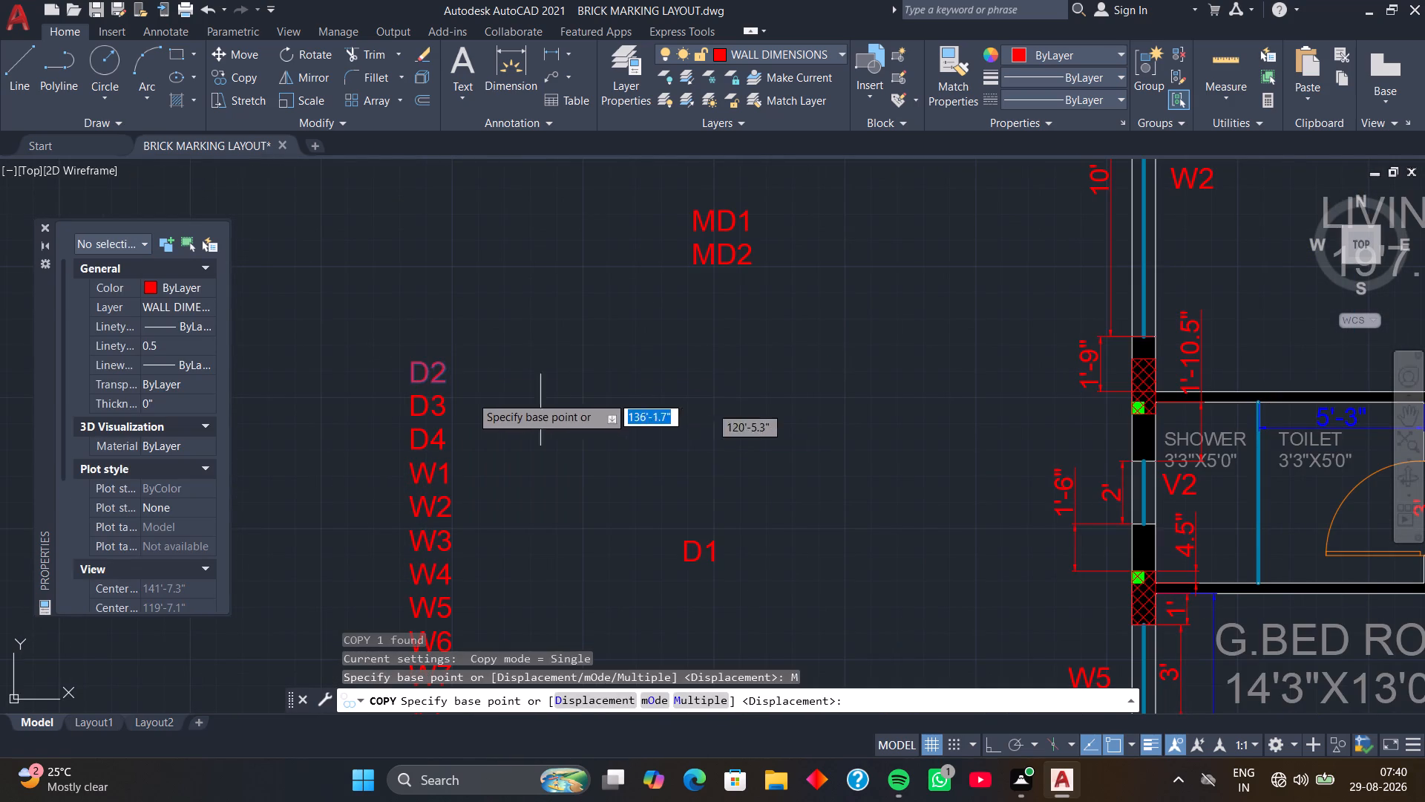
left_click(437, 379)
scroll(746, 397, "down", 2)
middle_click_drag(760, 407, 609, 404)
scroll(845, 435, "up", 2)
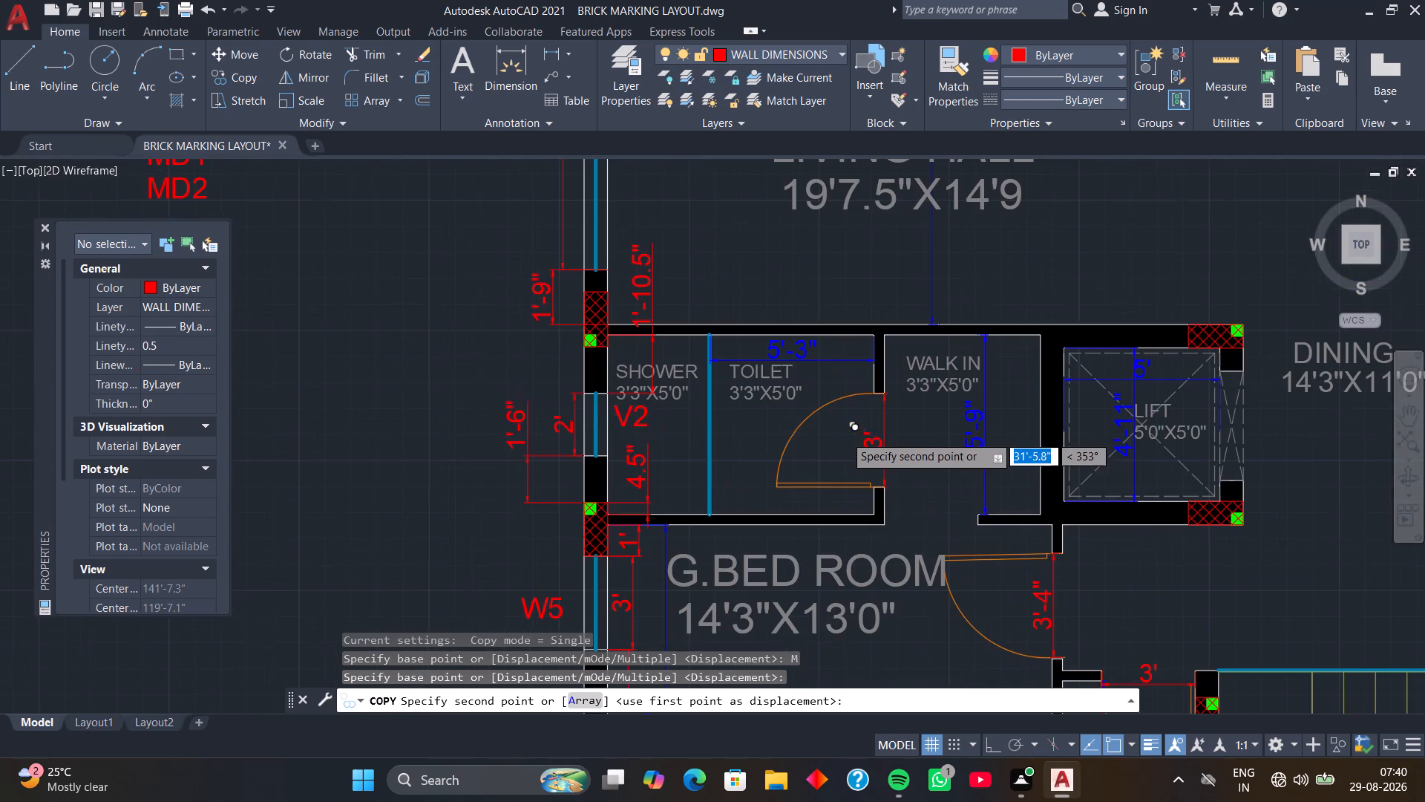
left_click(825, 464)
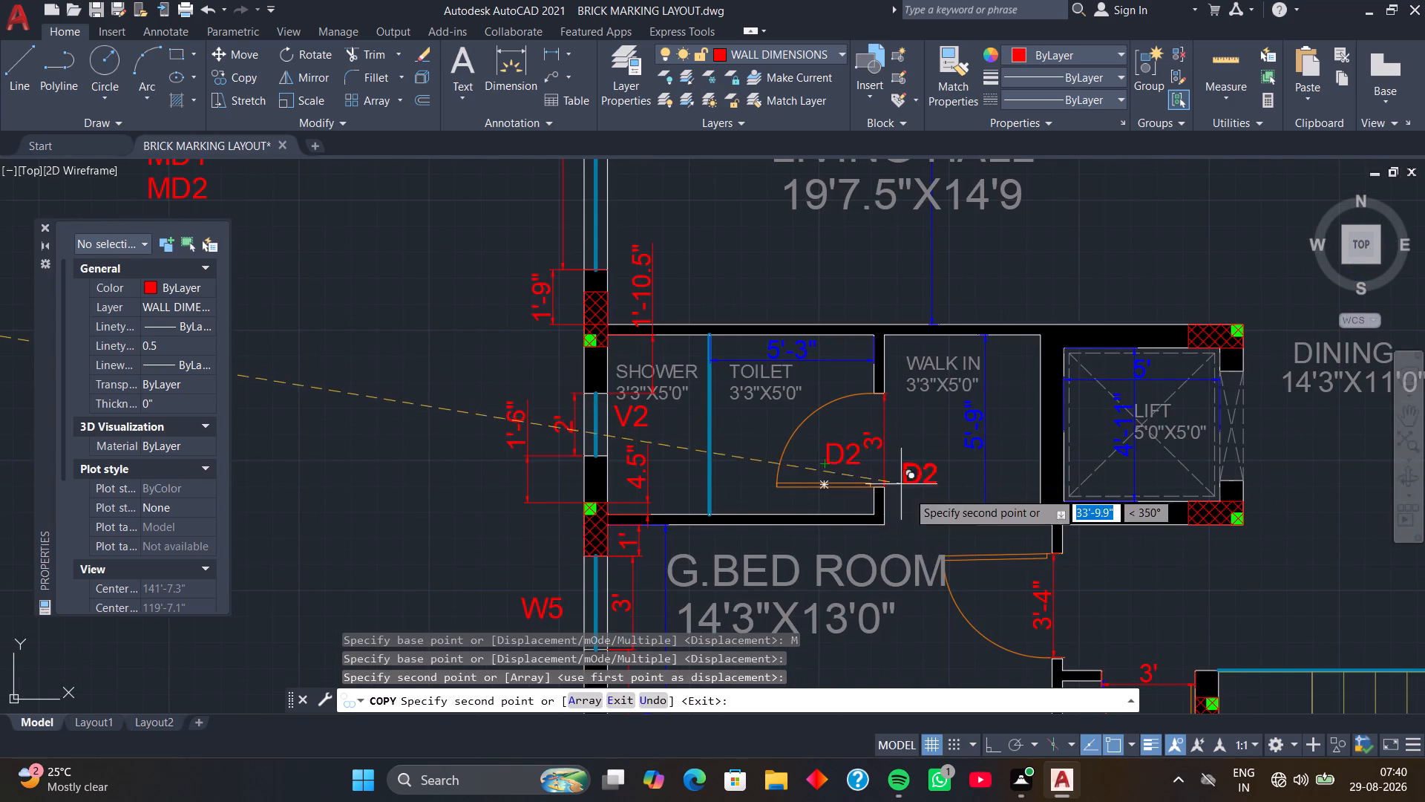
middle_click_drag(911, 499, 802, 316)
left_click(1031, 538)
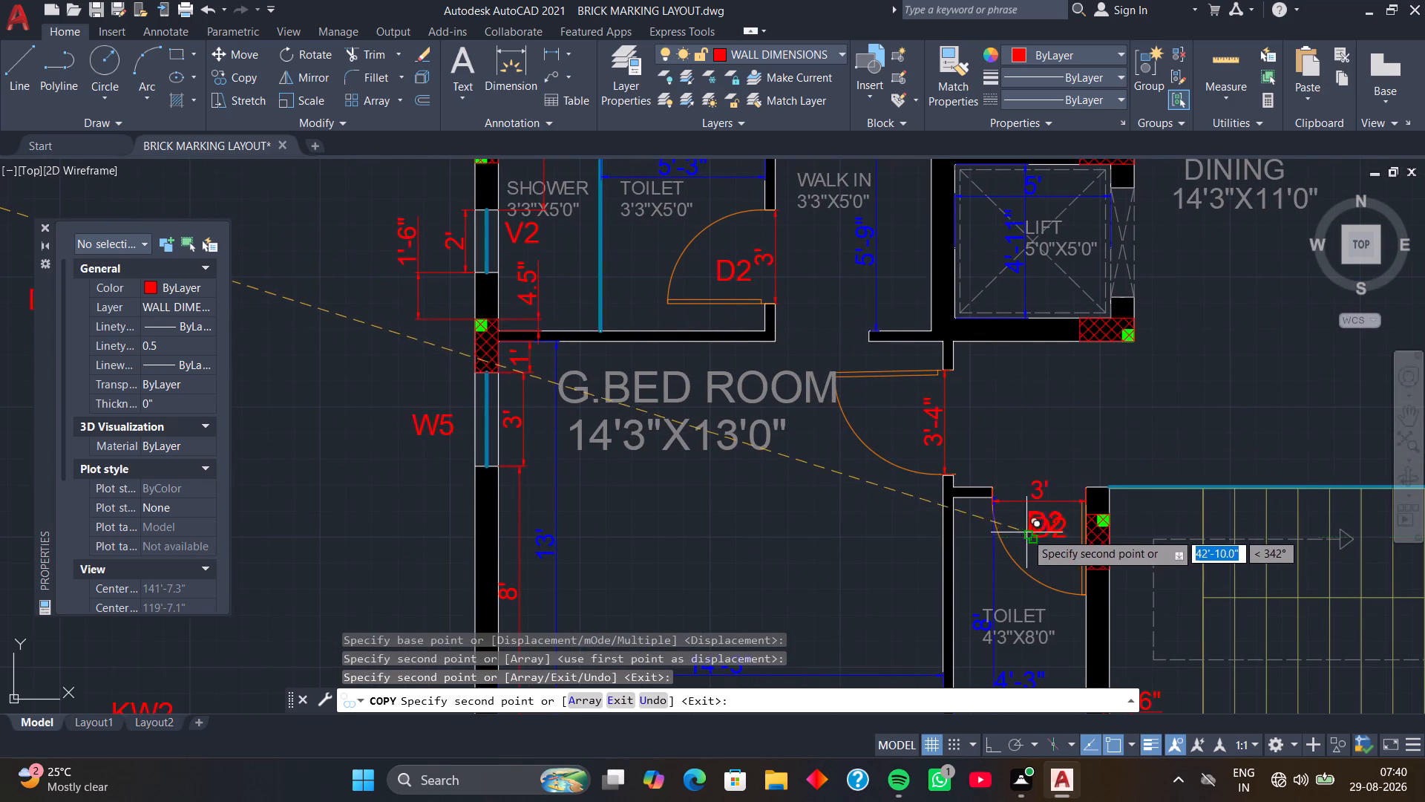
scroll(813, 535, "down", 1)
middle_click_drag(806, 533, 830, 426)
scroll(830, 422, "down", 1)
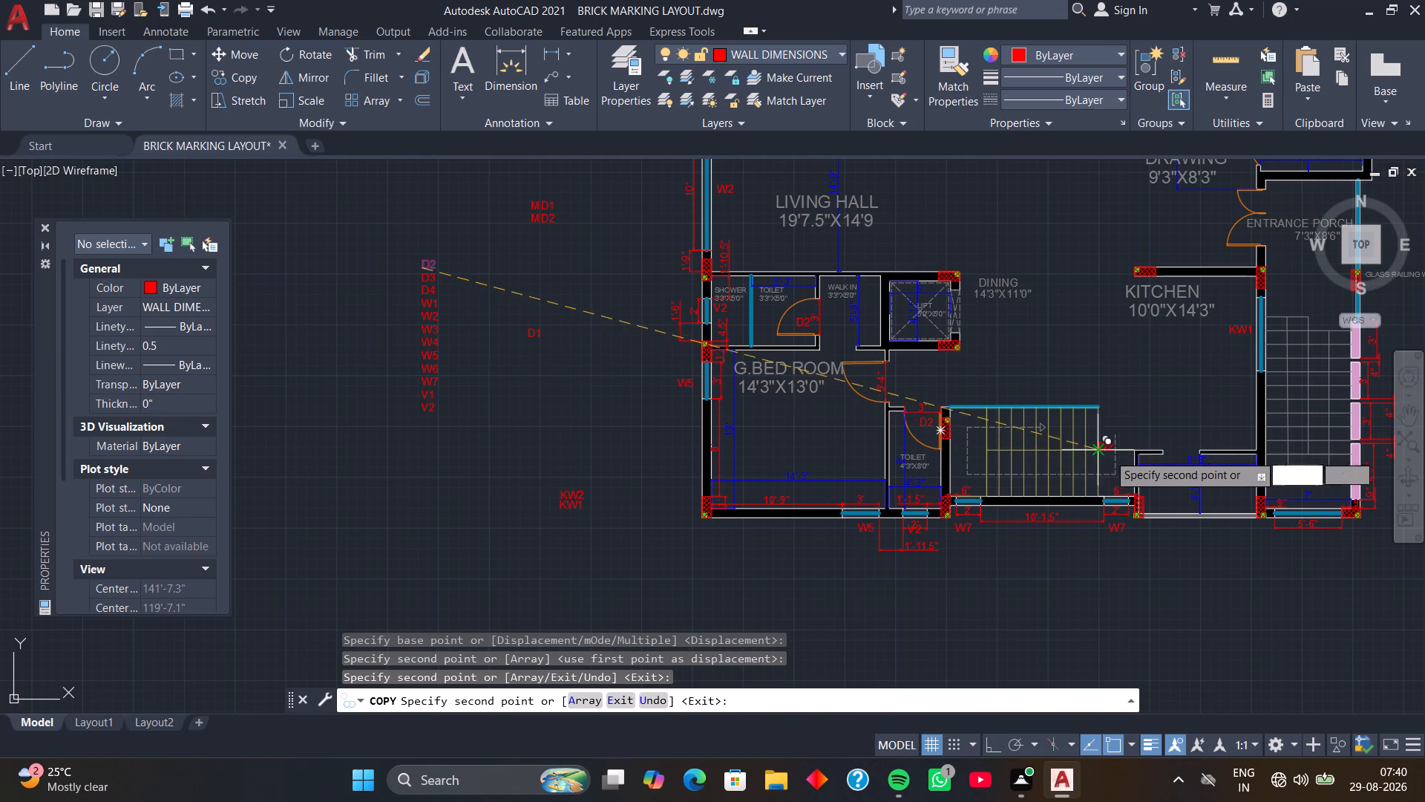
scroll(1166, 467, "up", 3)
left_click(1163, 422)
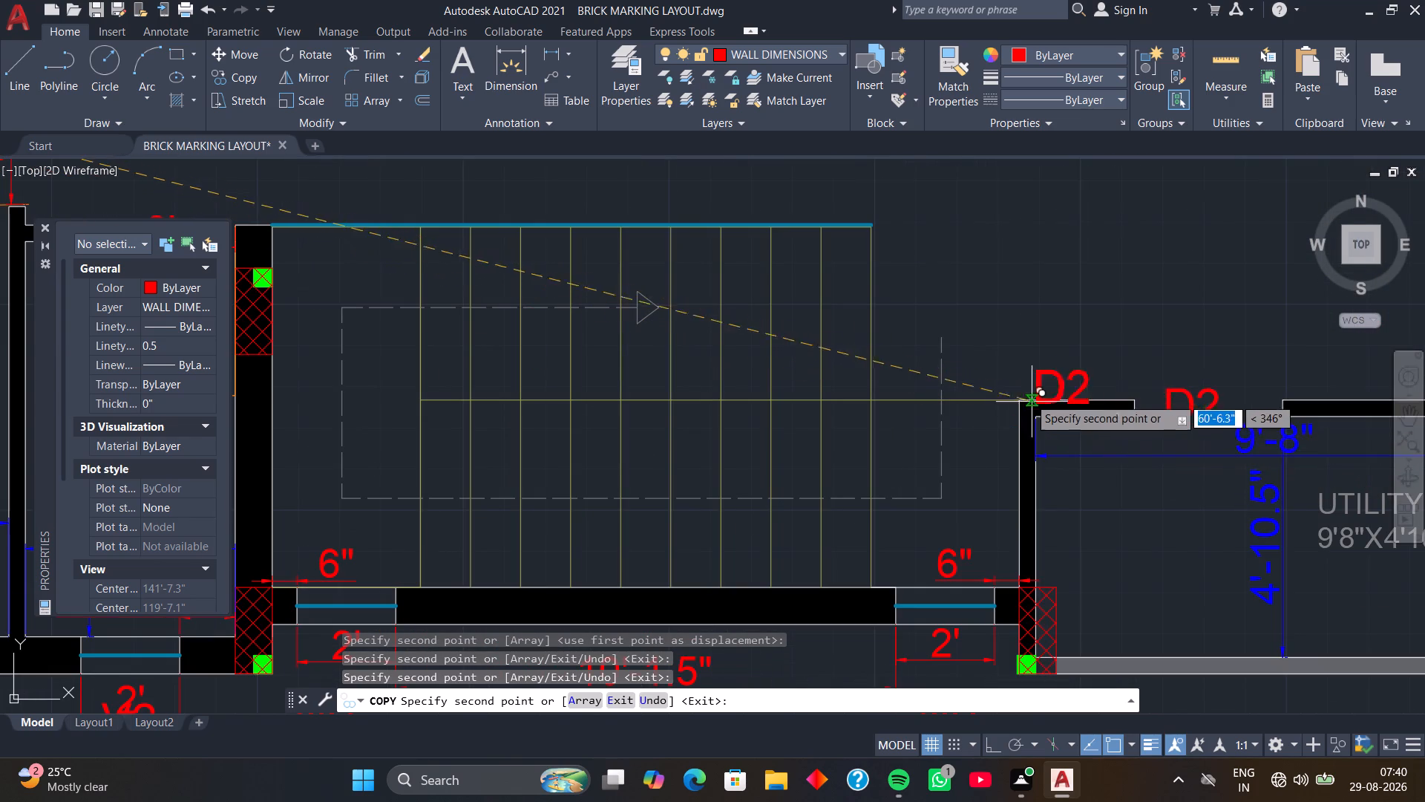
scroll(1021, 385, "down", 3)
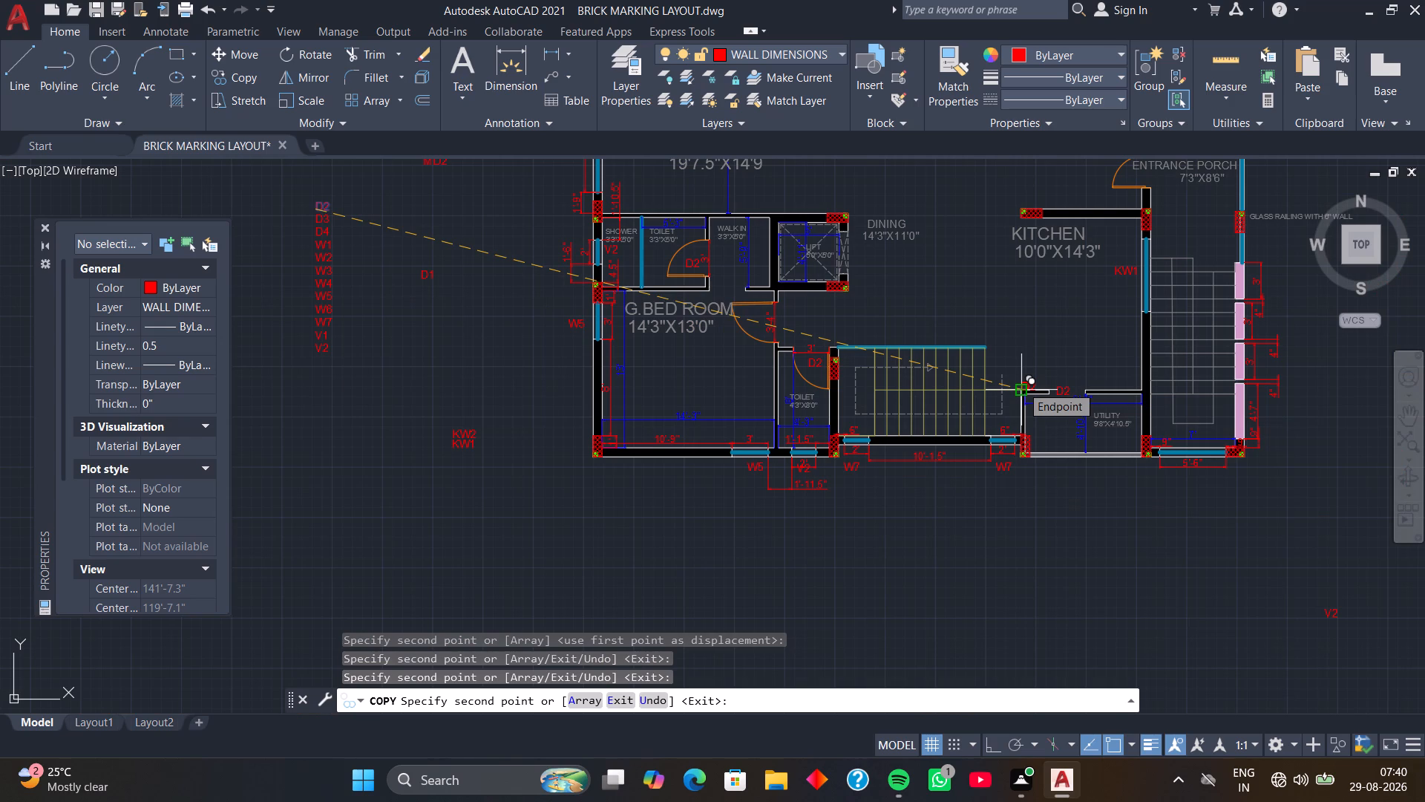
scroll(1011, 362, "down", 2)
middle_click_drag(1011, 362, 982, 400)
scroll(805, 414, "up", 3)
key("space")
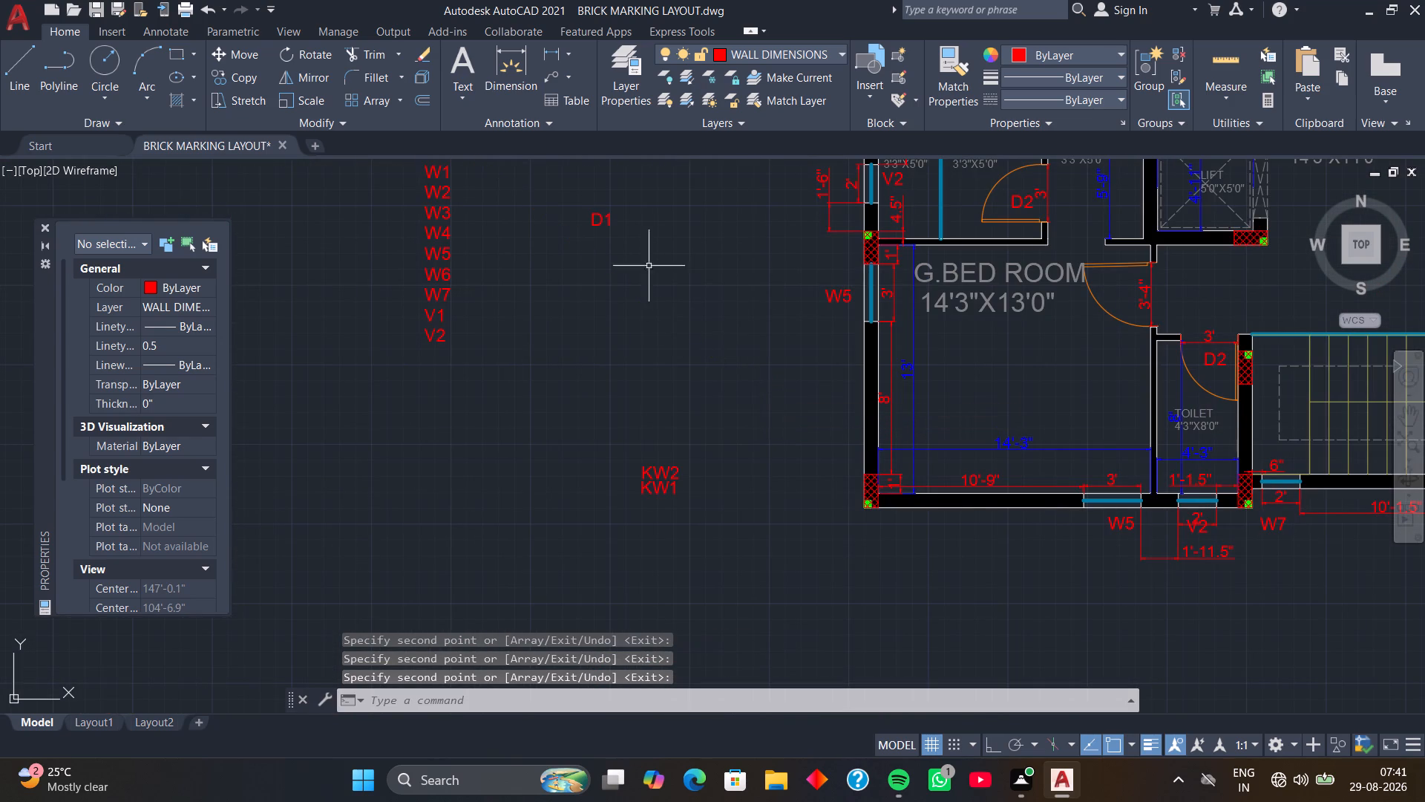
Copy the D1 label to just beside the 3'-4" door of the G.Bed Room.
left_click(607, 225)
key("c")
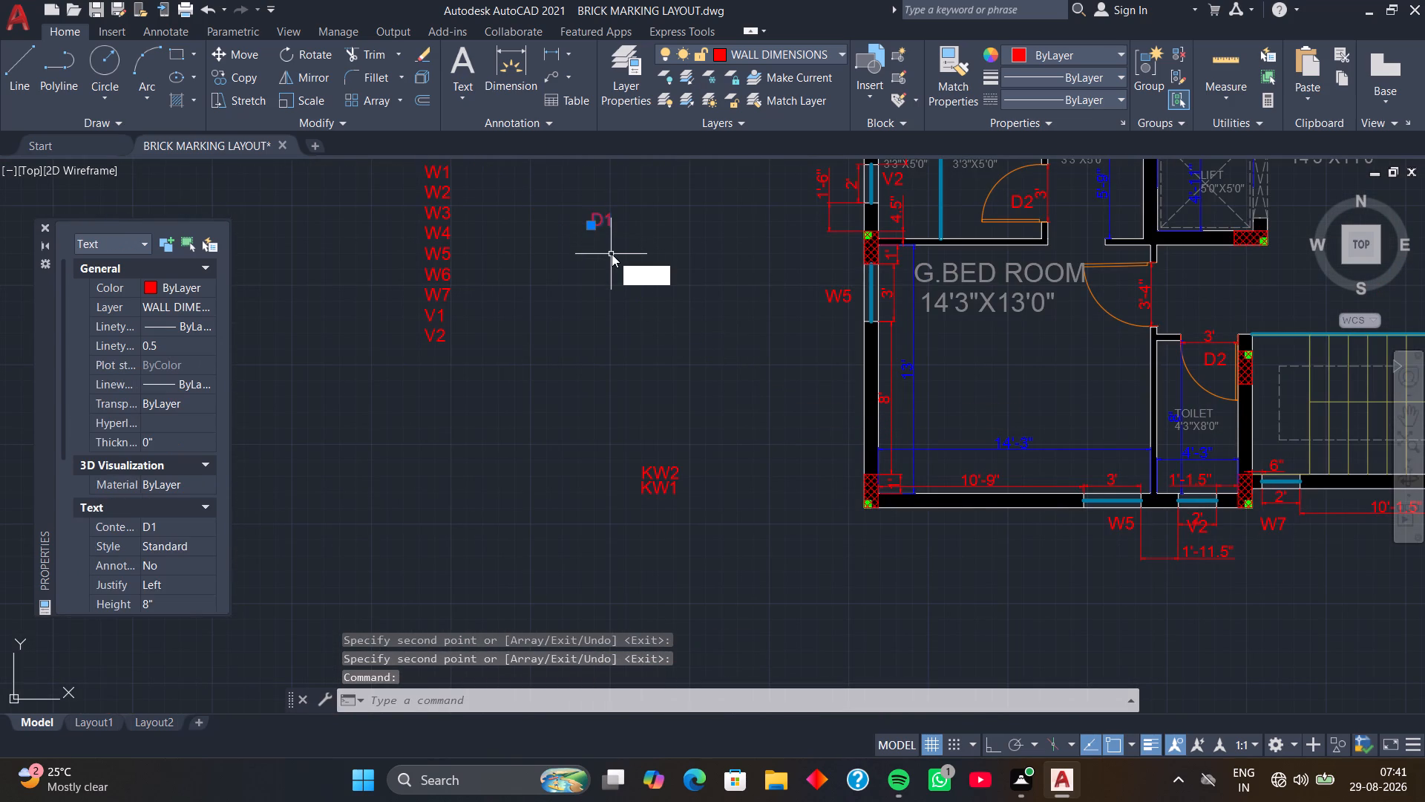
type("O")
key("space")
left_click(596, 229)
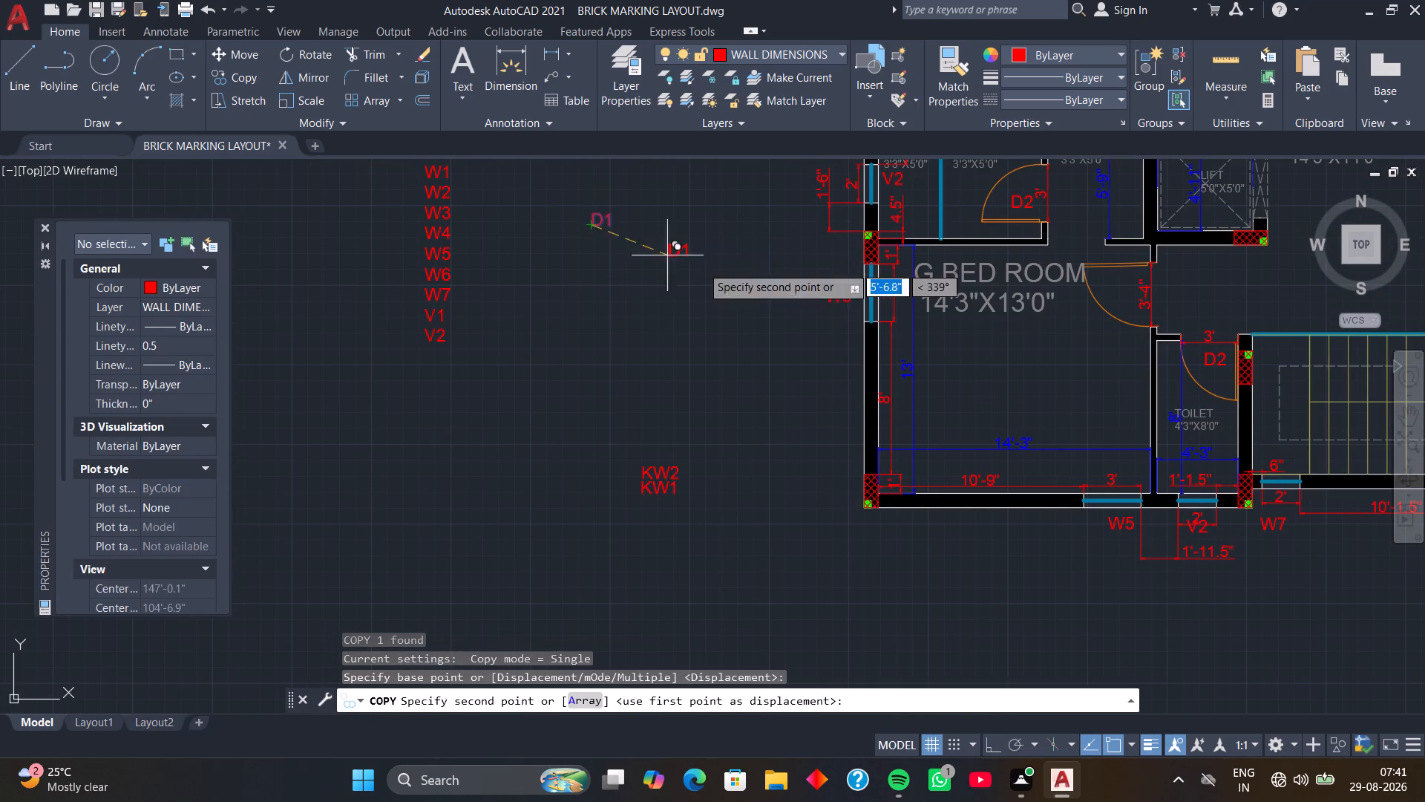
left_click(1164, 294)
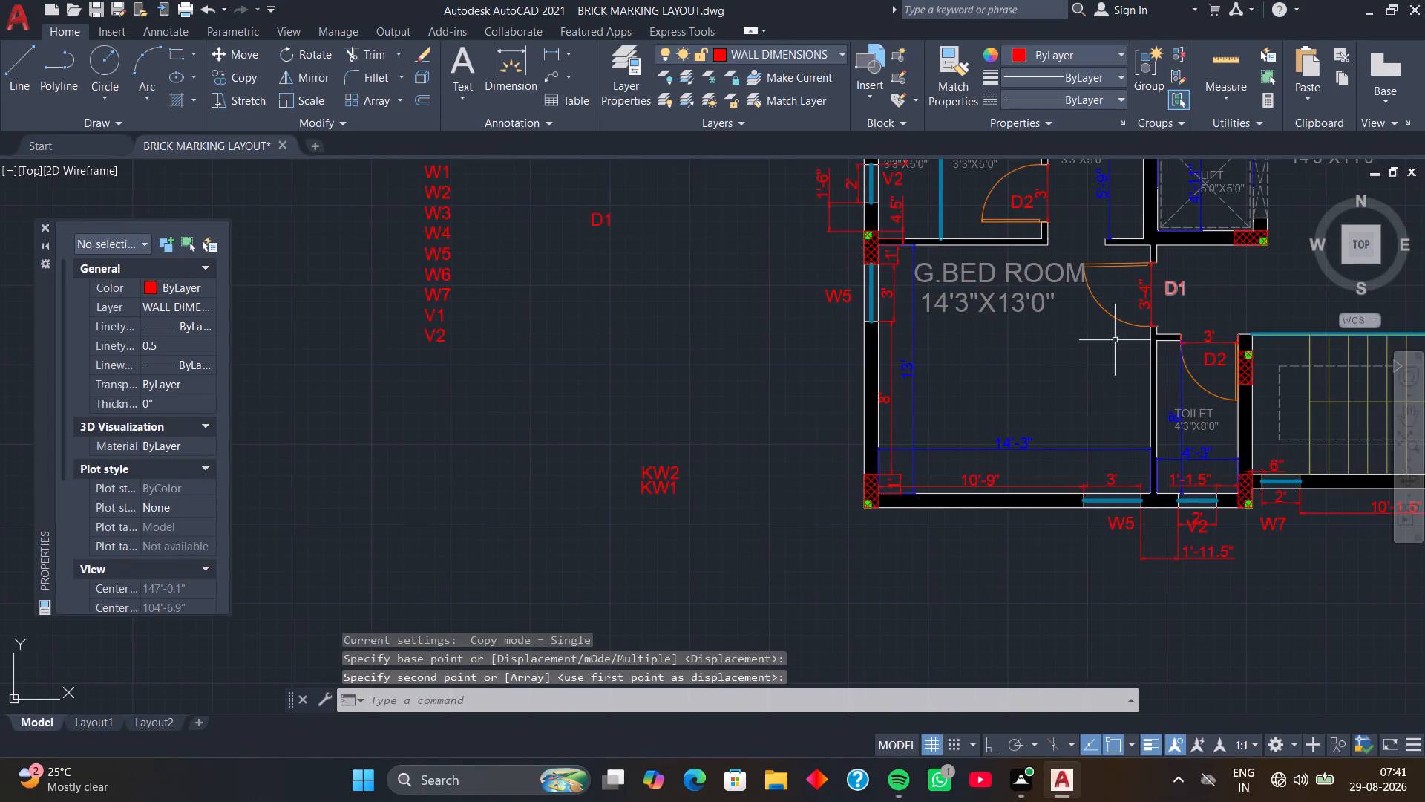
Copy the MD1 label from beside the label column to the double door at the Entrance Porch.
middle_click_drag(625, 348, 652, 483)
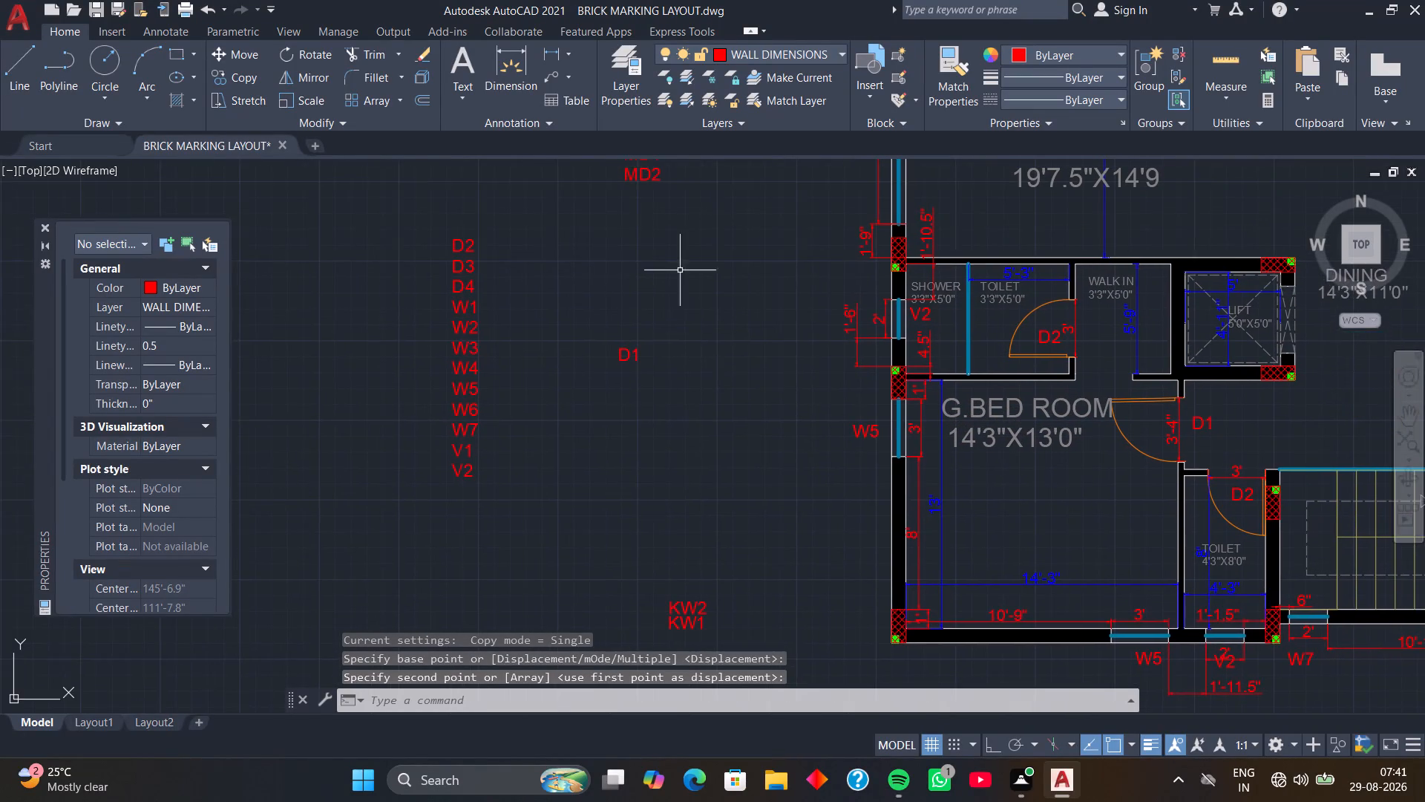
middle_click_drag(678, 258, 698, 353)
left_click(678, 245)
type("CO")
key("space")
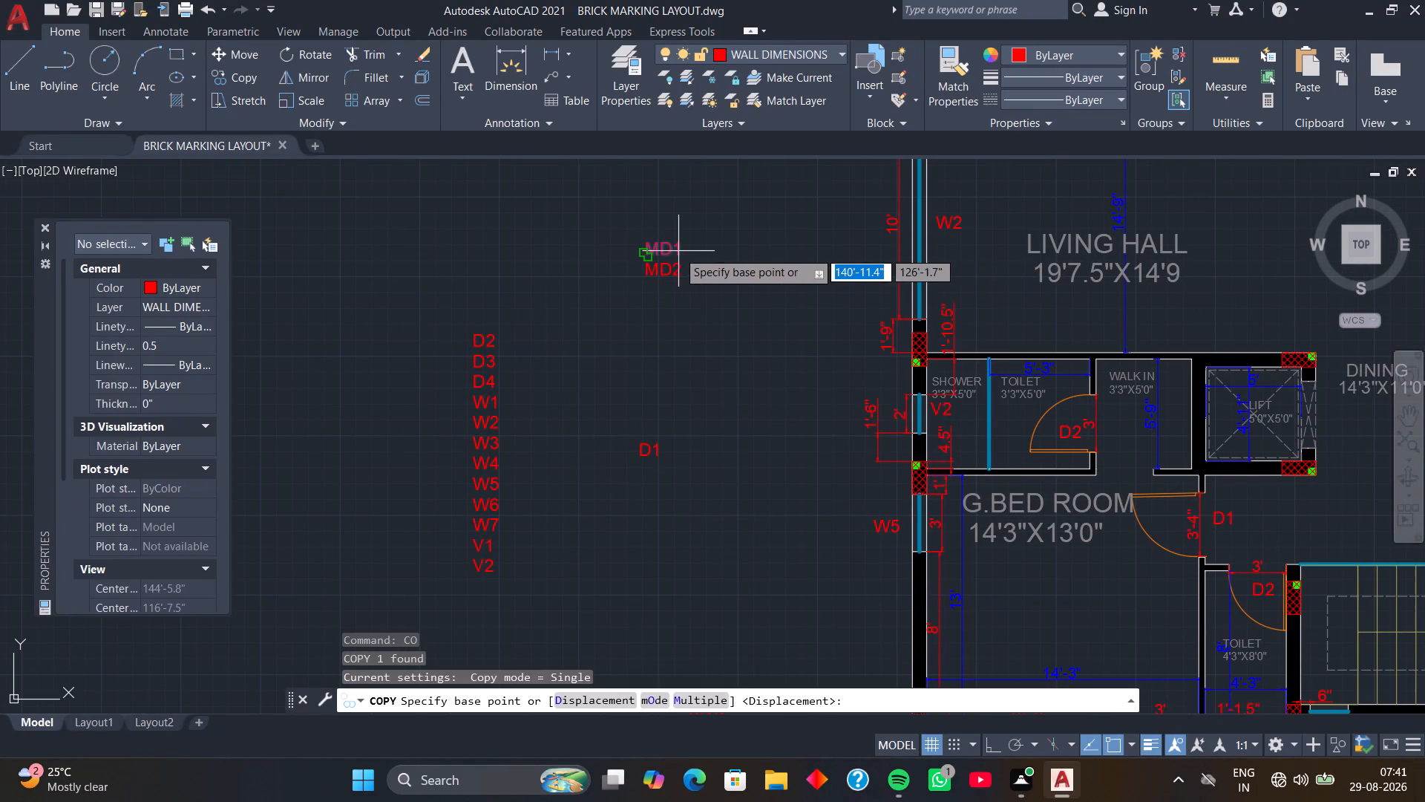
left_click(677, 251)
scroll(920, 272, "down", 3)
middle_click_drag(928, 281, 695, 311)
scroll(885, 304, "up", 3)
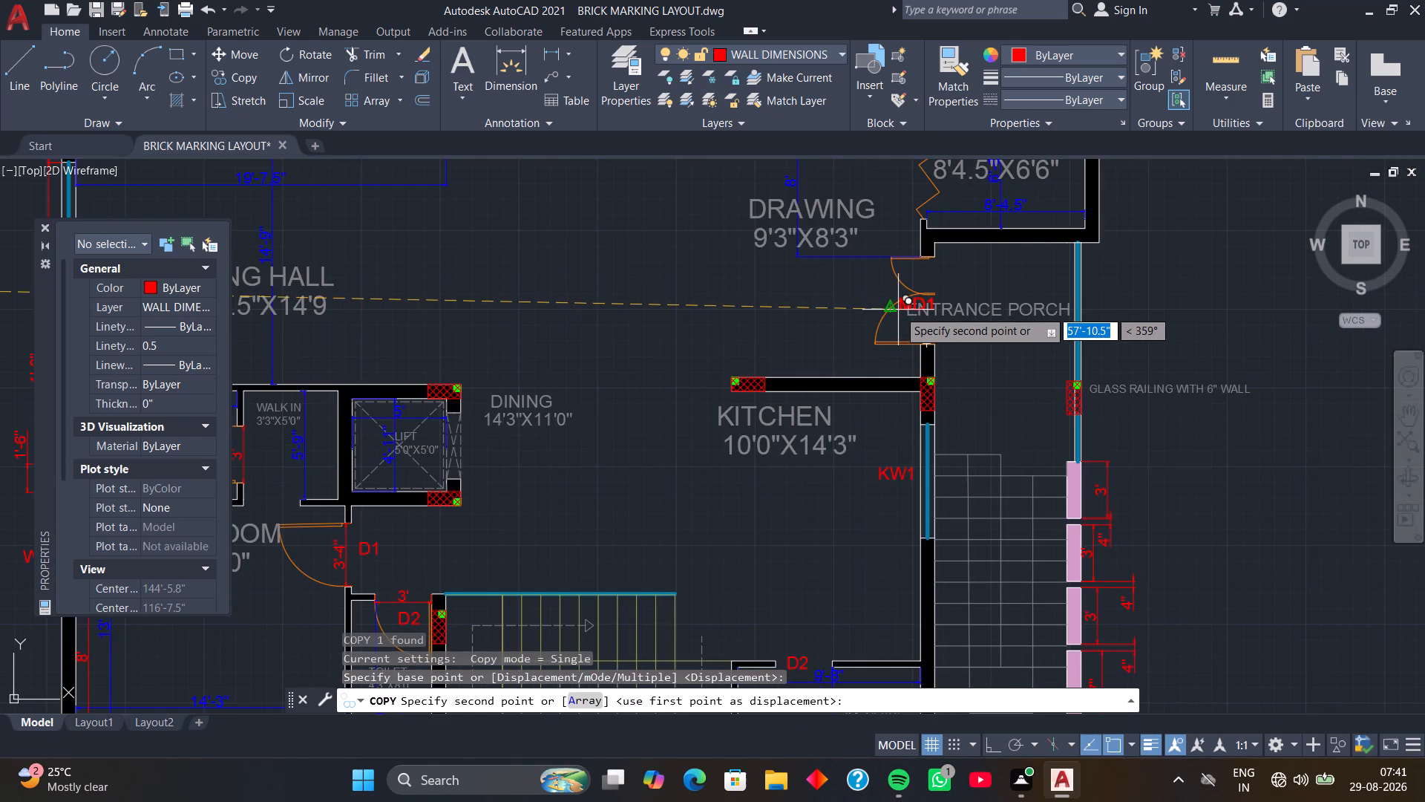
scroll(899, 308, "up", 2)
left_click(1003, 276)
scroll(819, 310, "down", 3)
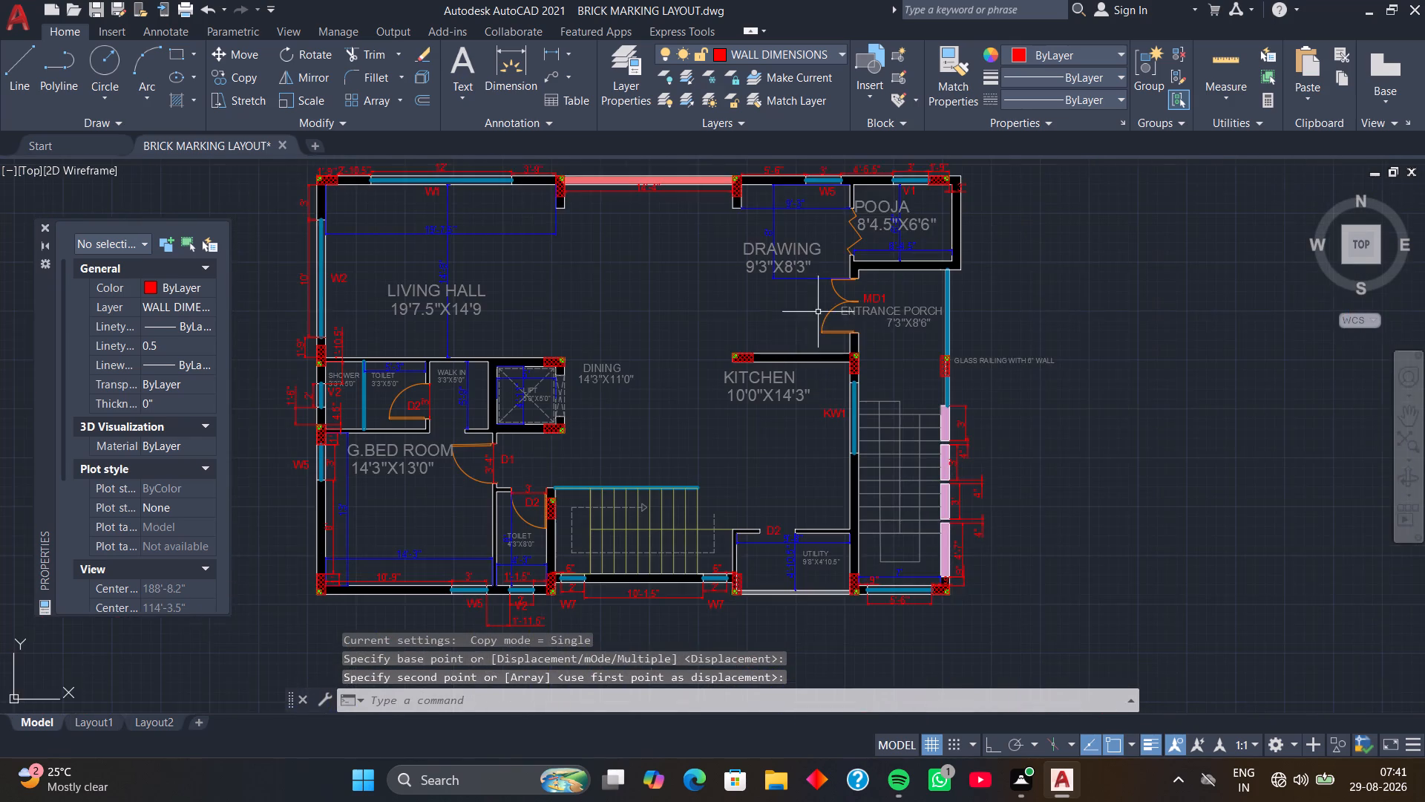
Move the whole set of door, window and ventilator reference labels down beside the floor plan containing the 19'3"X13'0" M.Bed Room.
middle_click_drag(807, 354, 798, 270)
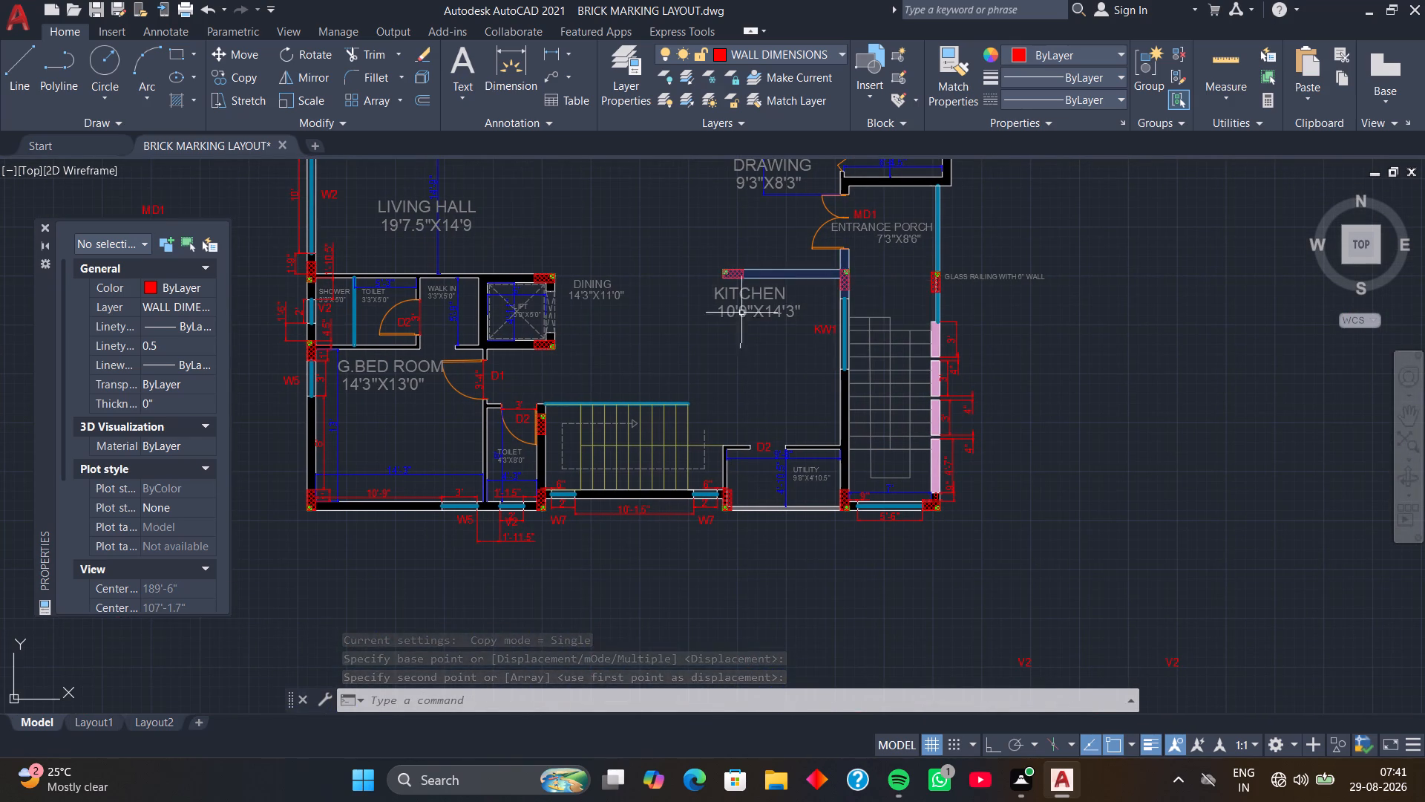
scroll(712, 323, "down", 3)
middle_click_drag(661, 320, 761, 316)
scroll(695, 276, "up", 3)
left_click(695, 283)
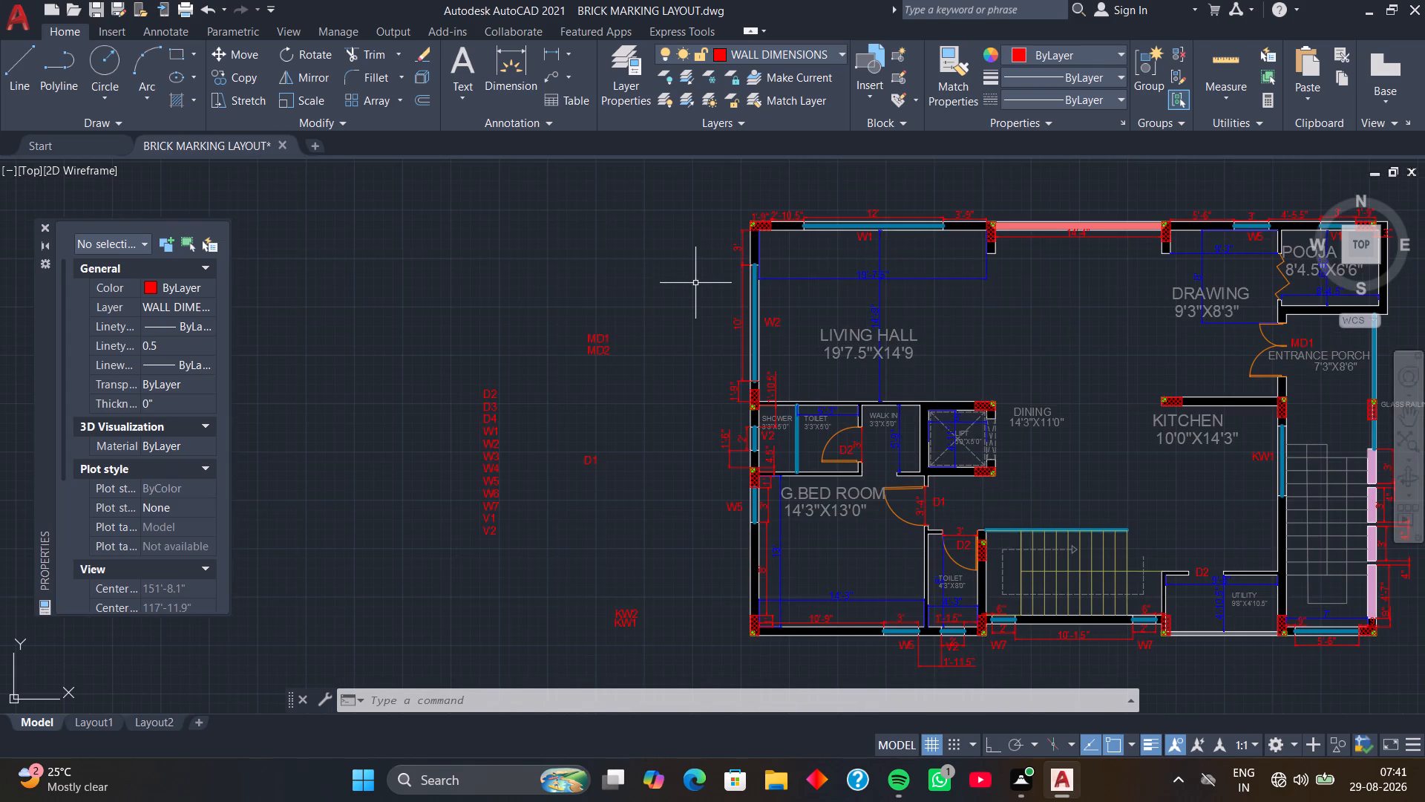
left_click(459, 638)
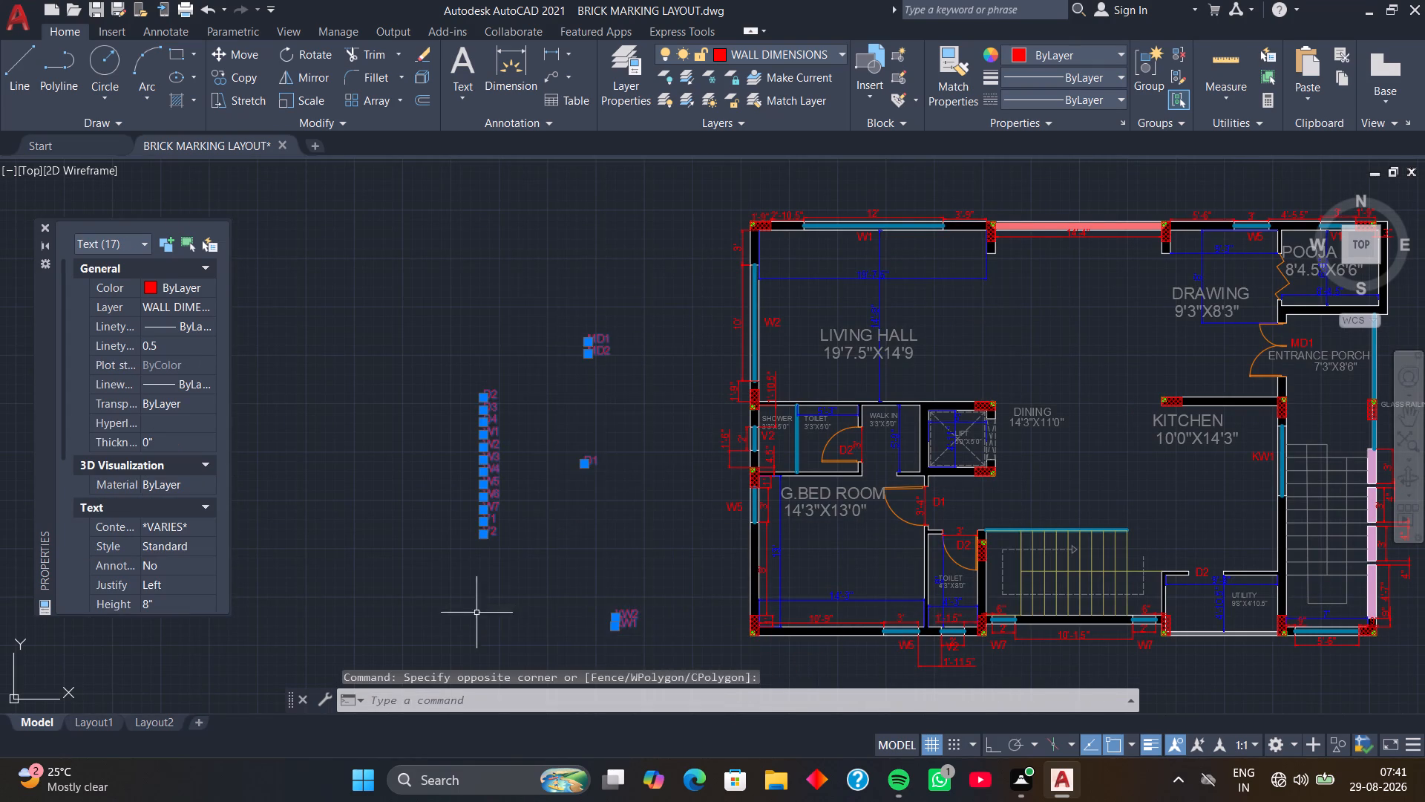
scroll(482, 601, "down", 3)
middle_click_drag(484, 600, 473, 432)
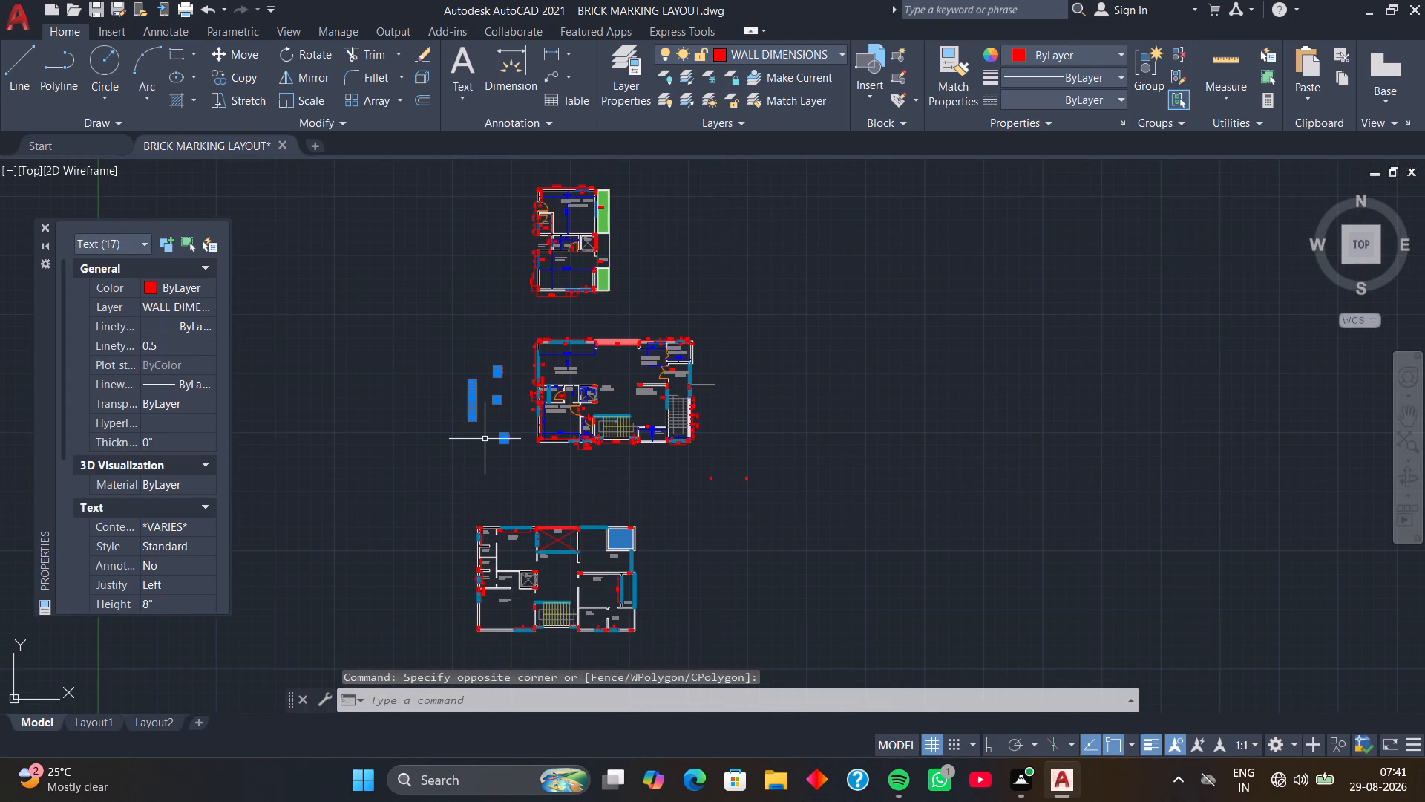
type("M")
key("space")
left_click(485, 439)
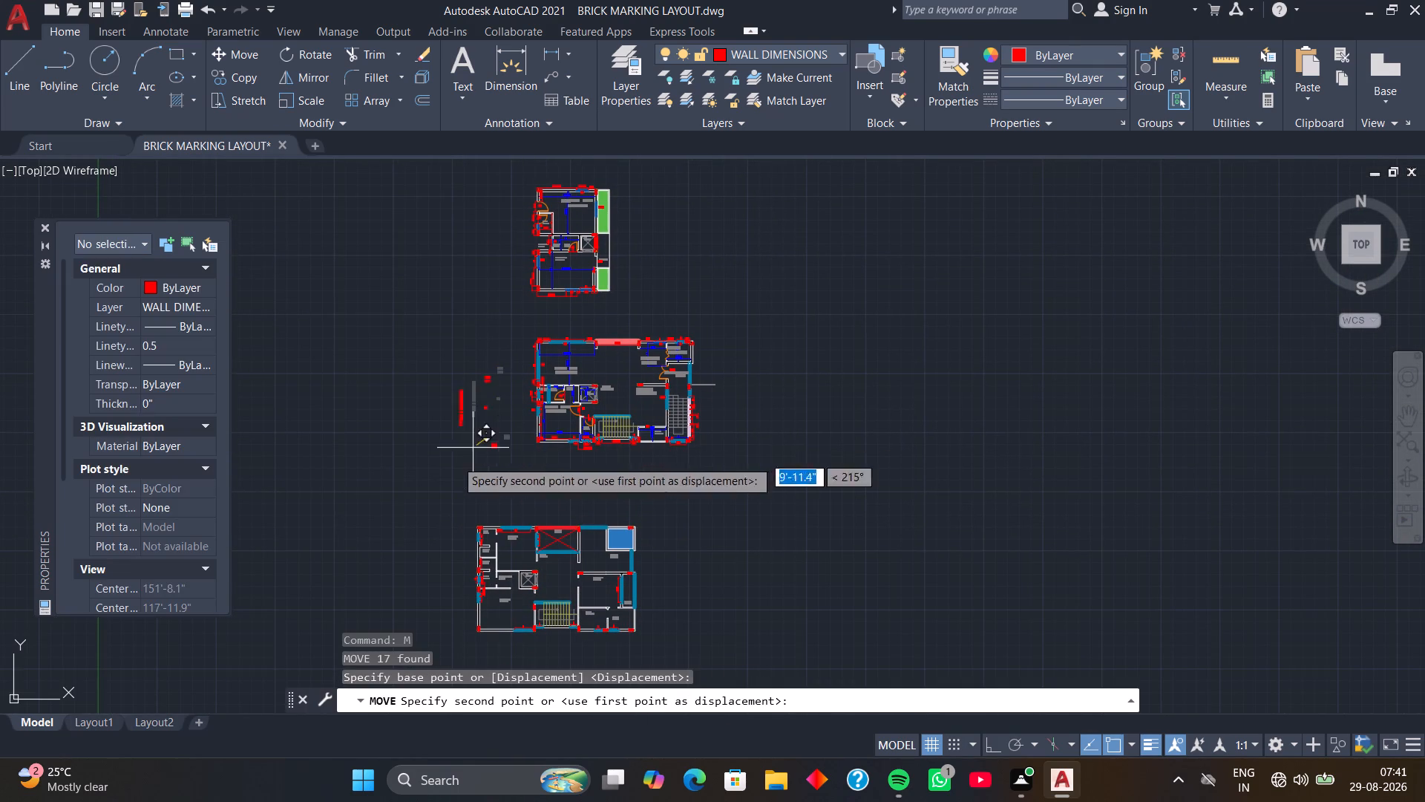
scroll(382, 544, "down", 1)
middle_click_drag(382, 544, 450, 400)
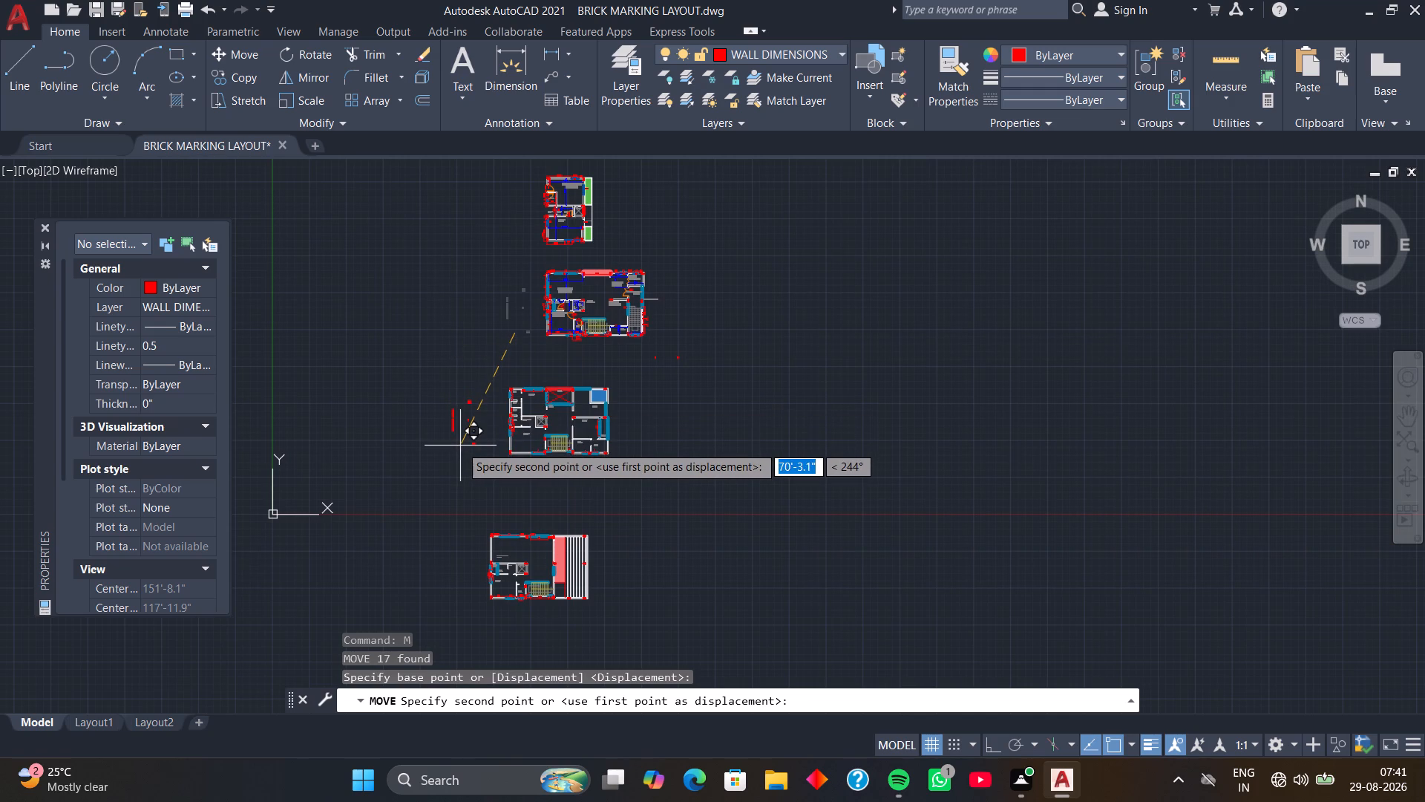
left_click(460, 446)
scroll(459, 460, "up", 3)
middle_click_drag(456, 441, 494, 467)
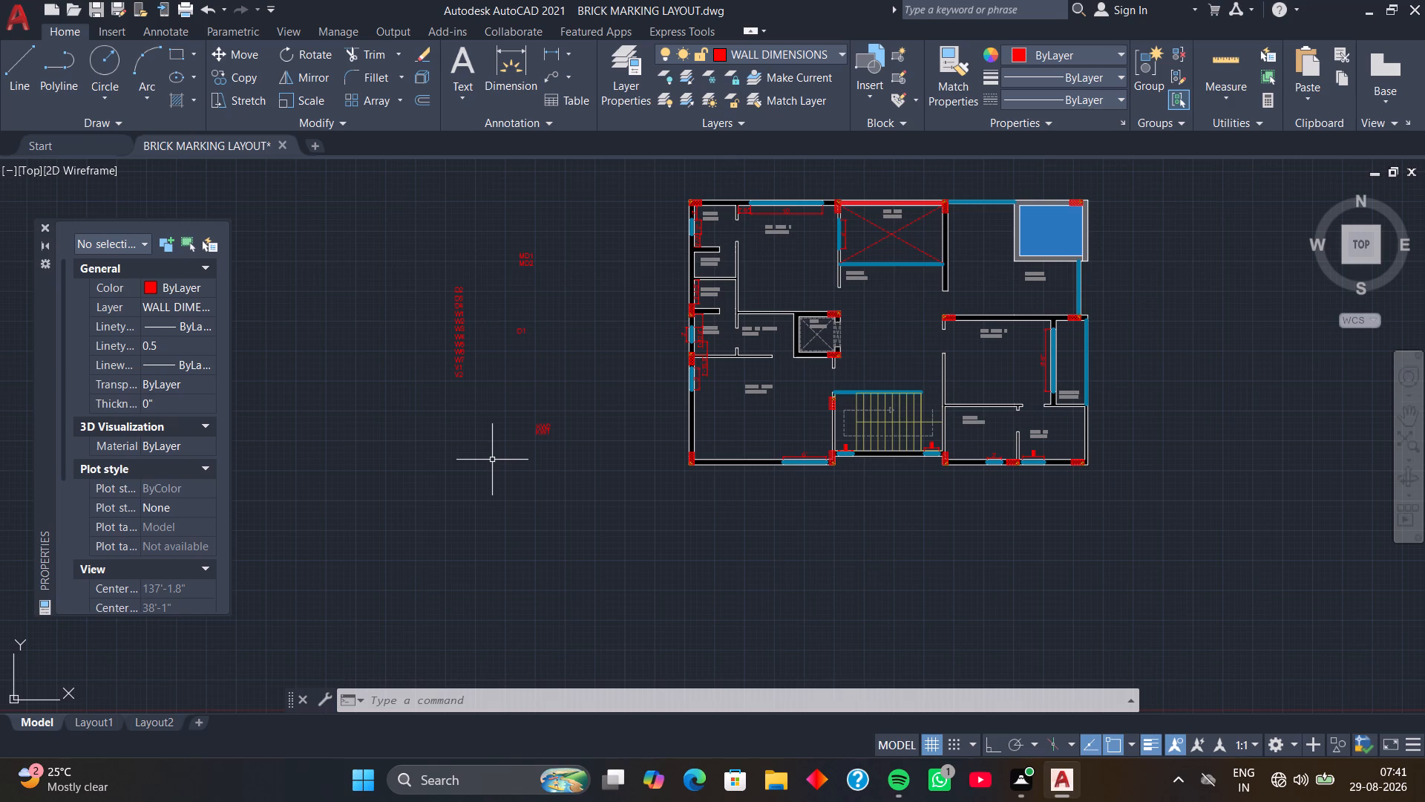
Copy the V2 label beside the 2' windows of both 5'9"X5'9" Toilets, using the Multiple option.
scroll(466, 396, "up", 2)
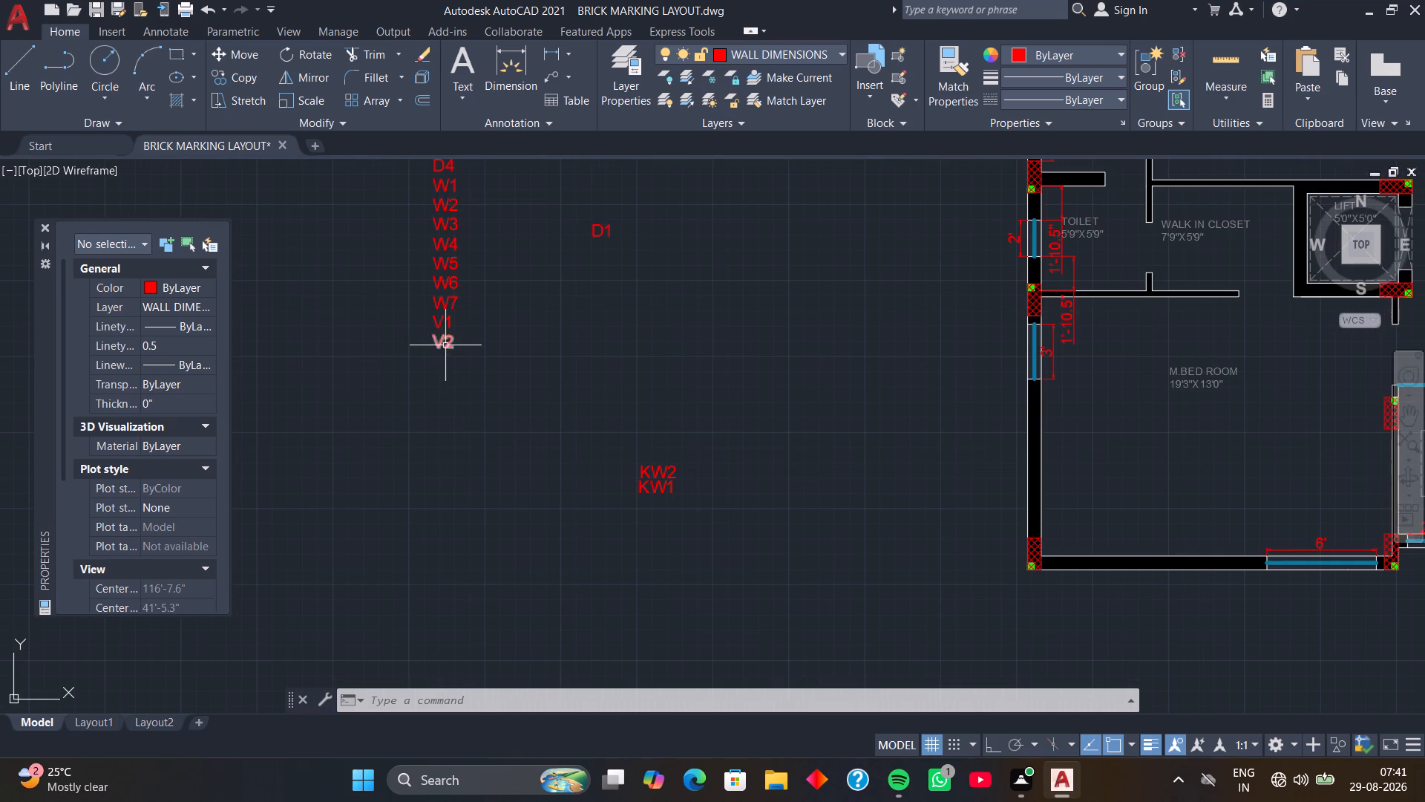
left_click(446, 345)
type("CO")
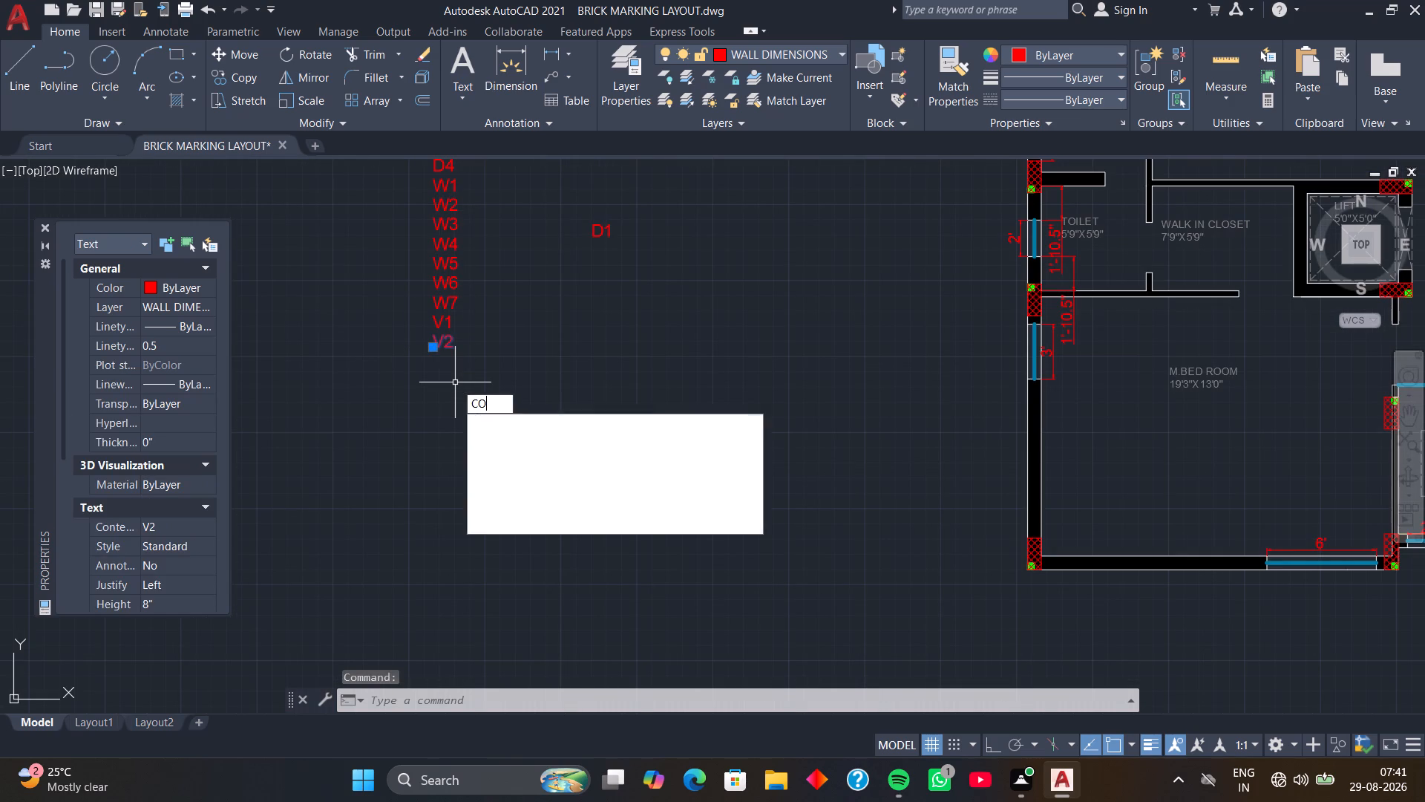
key("space")
type("M")
key("space")
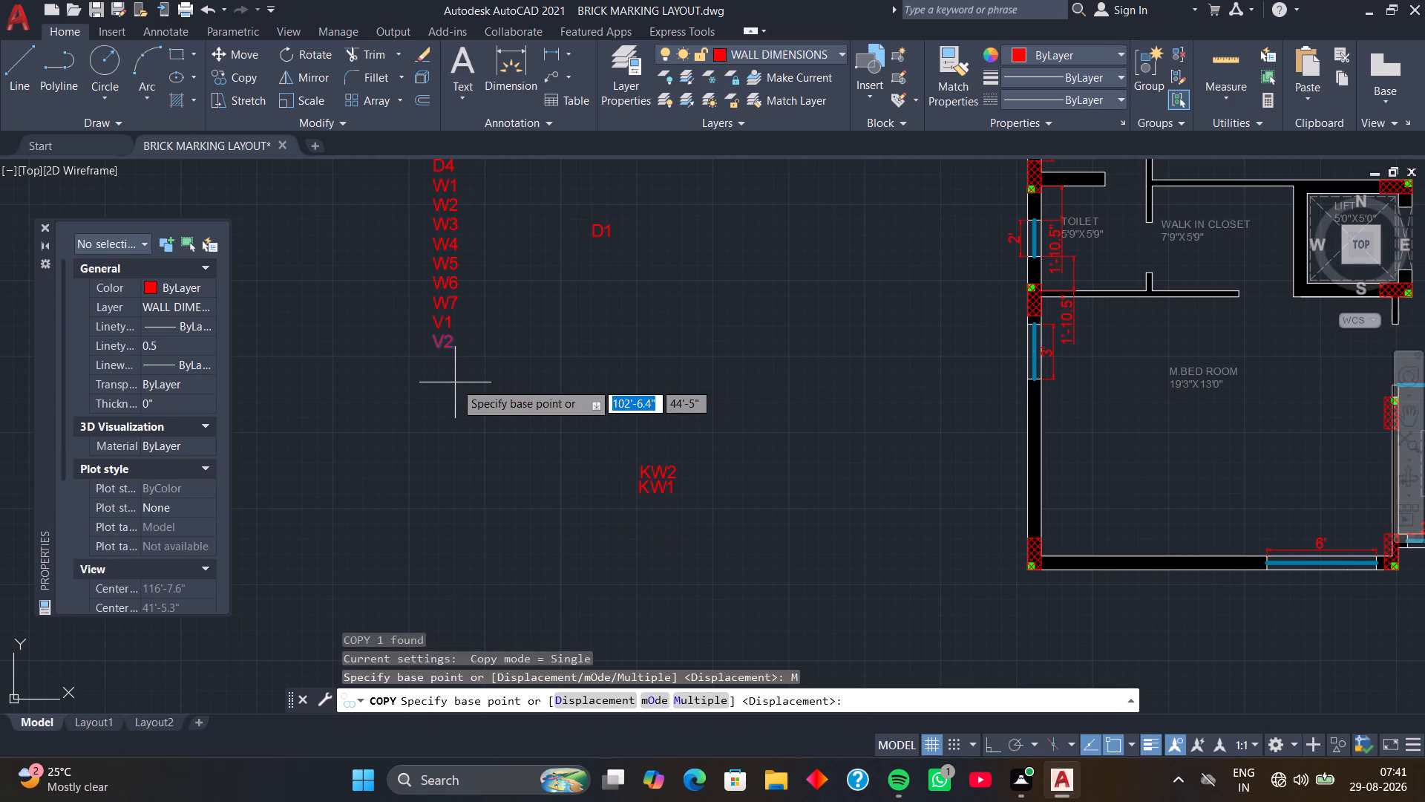
left_click(449, 347)
scroll(725, 344, "down", 3)
middle_click_drag(750, 310, 750, 310)
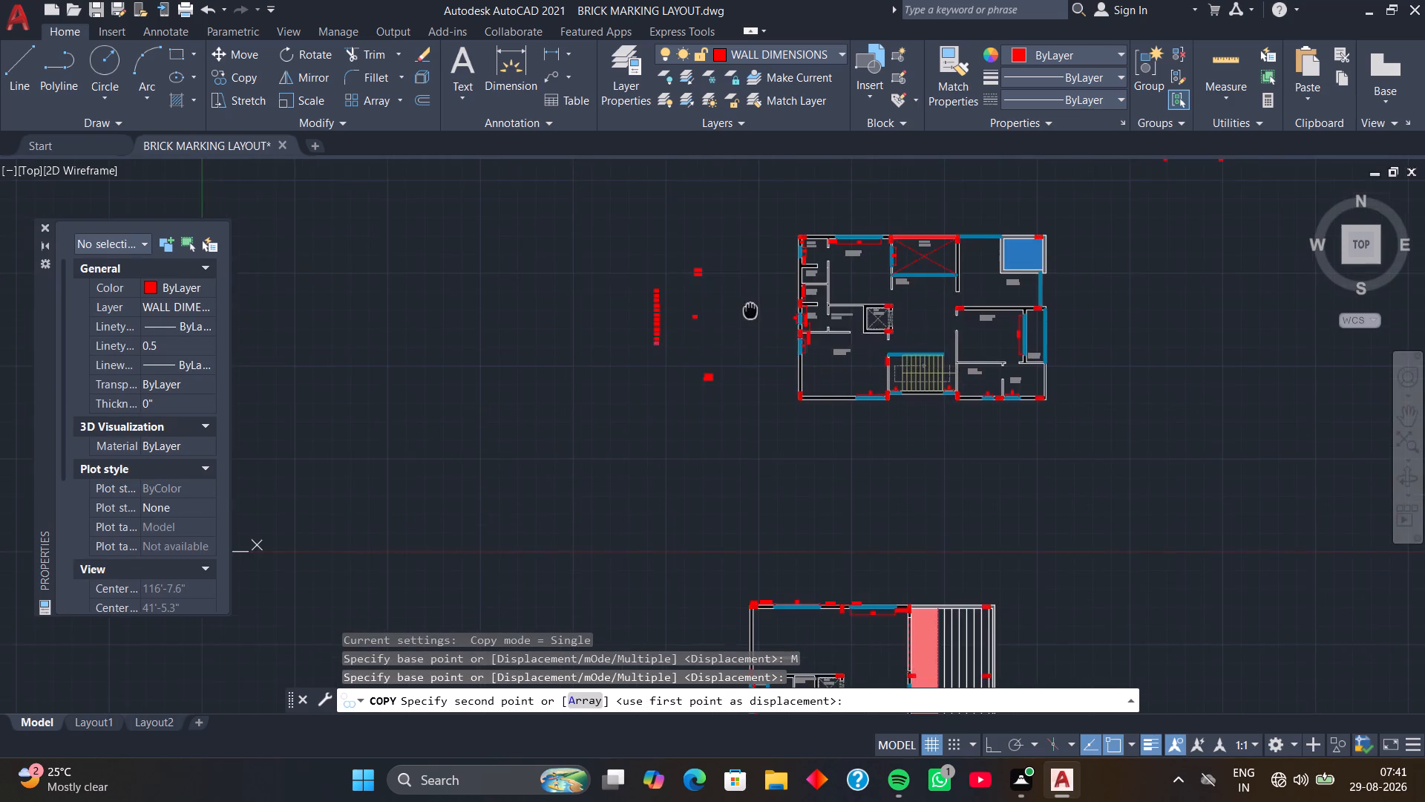
middle_click_drag(750, 310, 727, 405)
scroll(749, 364, "up", 4)
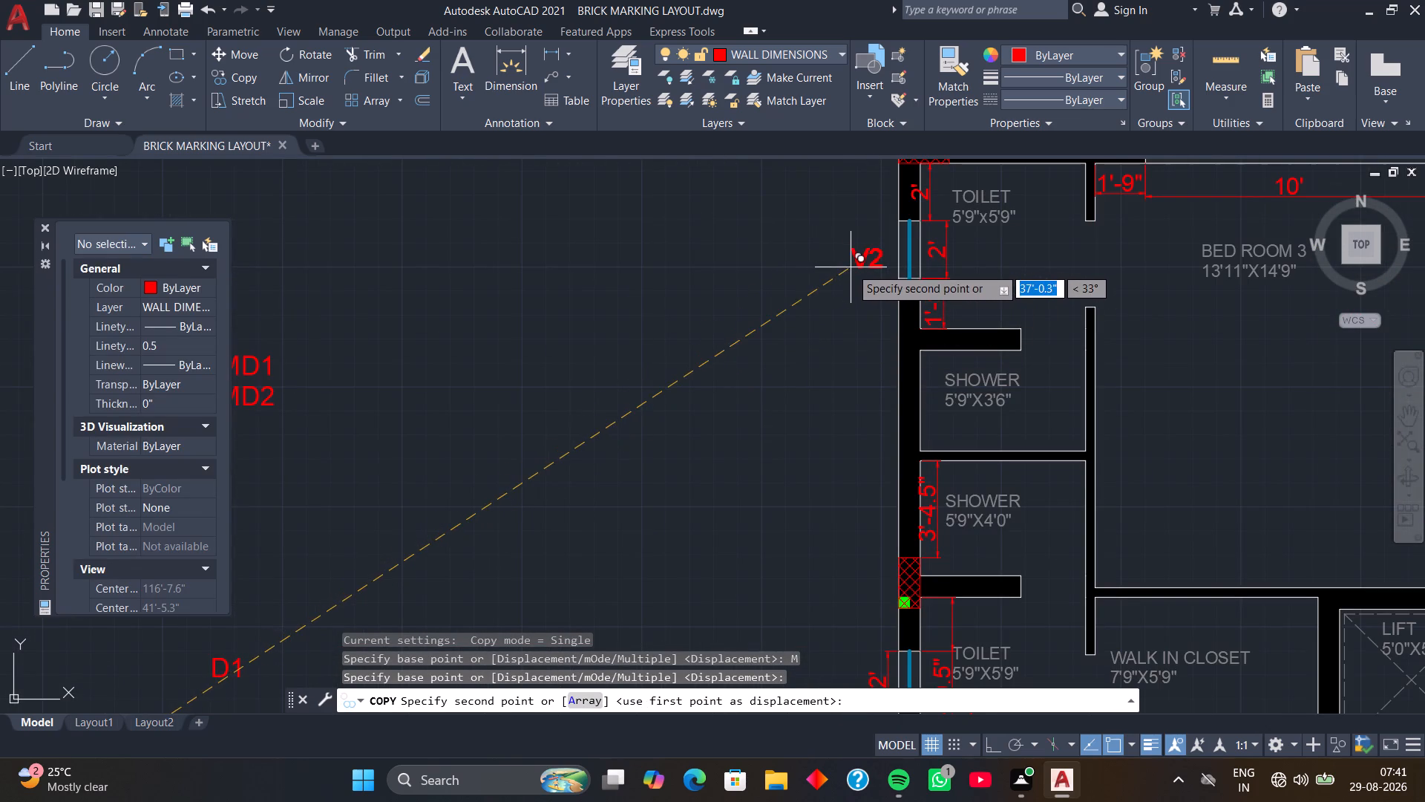
left_click(851, 267)
scroll(850, 391, "down", 1)
middle_click_drag(842, 421, 806, 299)
scroll(813, 471, "up", 2)
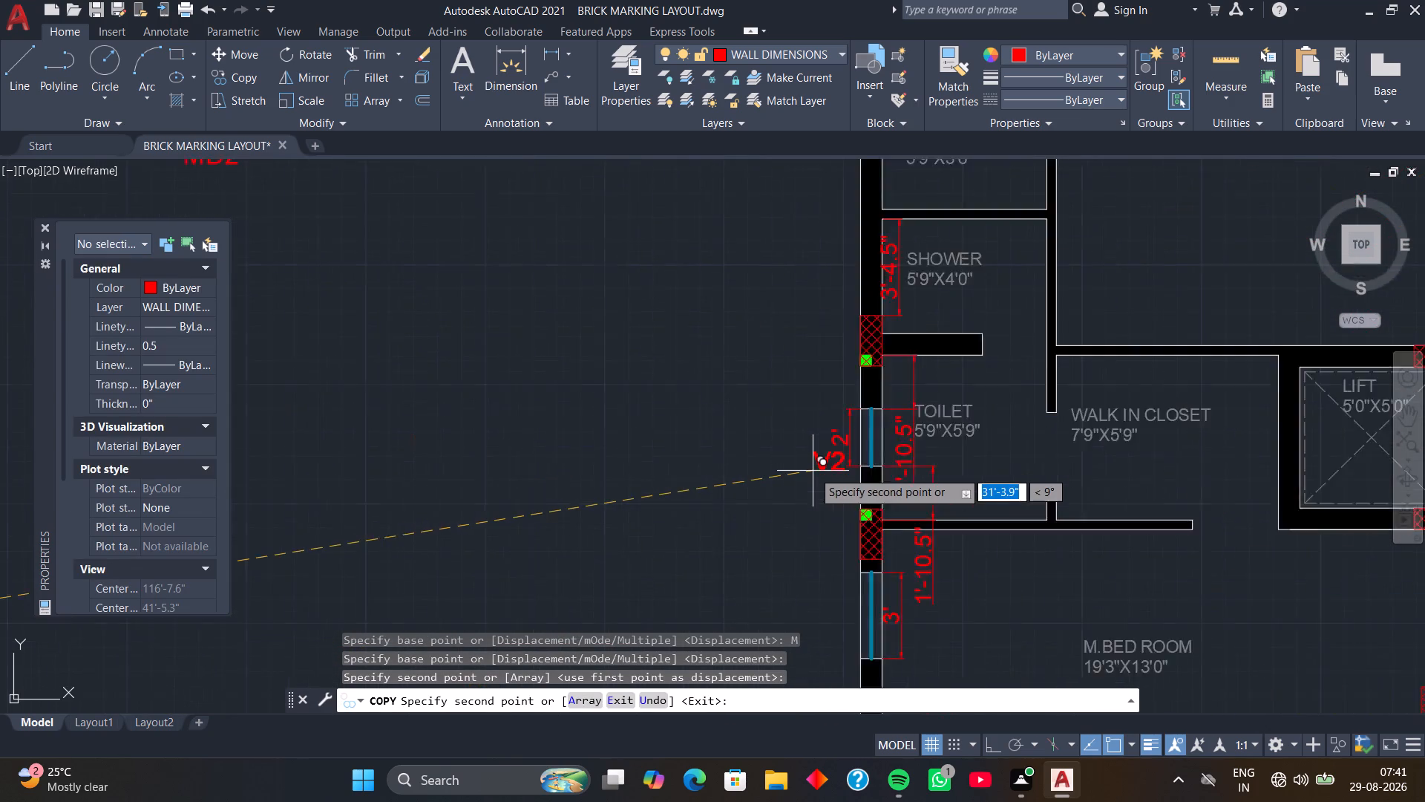
scroll(813, 471, "up", 1)
left_click(768, 417)
Place another V2 copy just below the 2' window of the 10'0"X7'4.5" Toilet and finish copying.
scroll(772, 451, "down", 3)
middle_click_drag(773, 480, 716, 405)
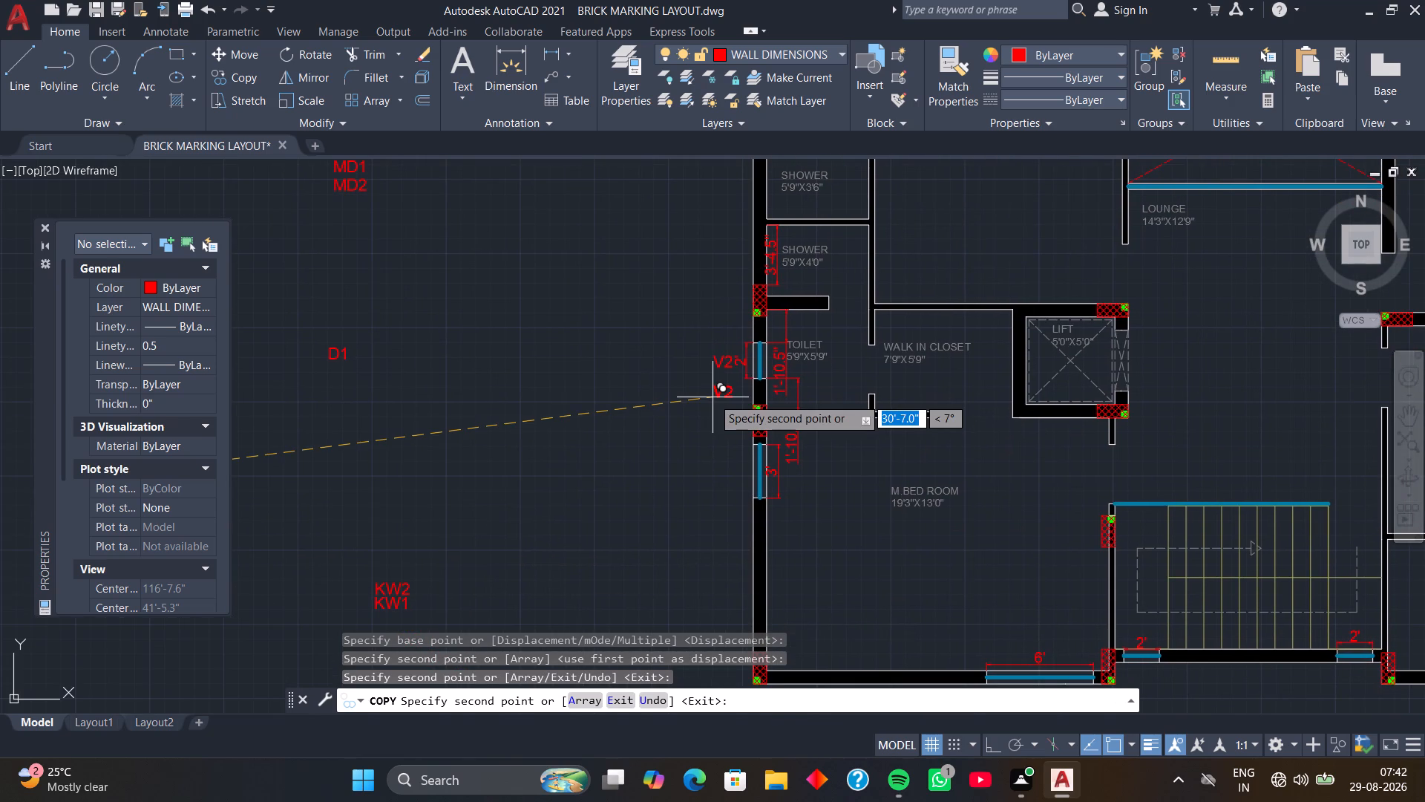
middle_click_drag(886, 526, 727, 350)
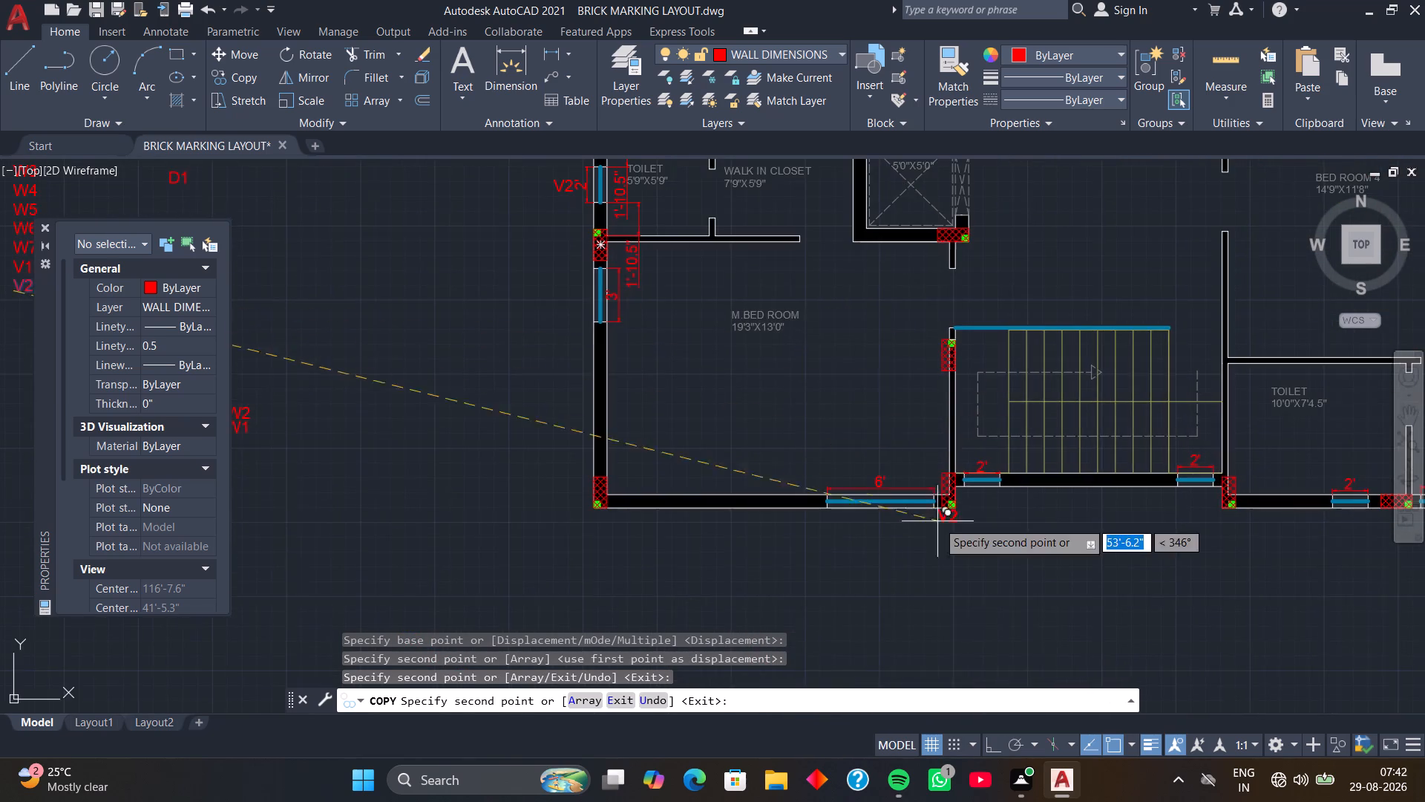
middle_click_drag(937, 521, 826, 463)
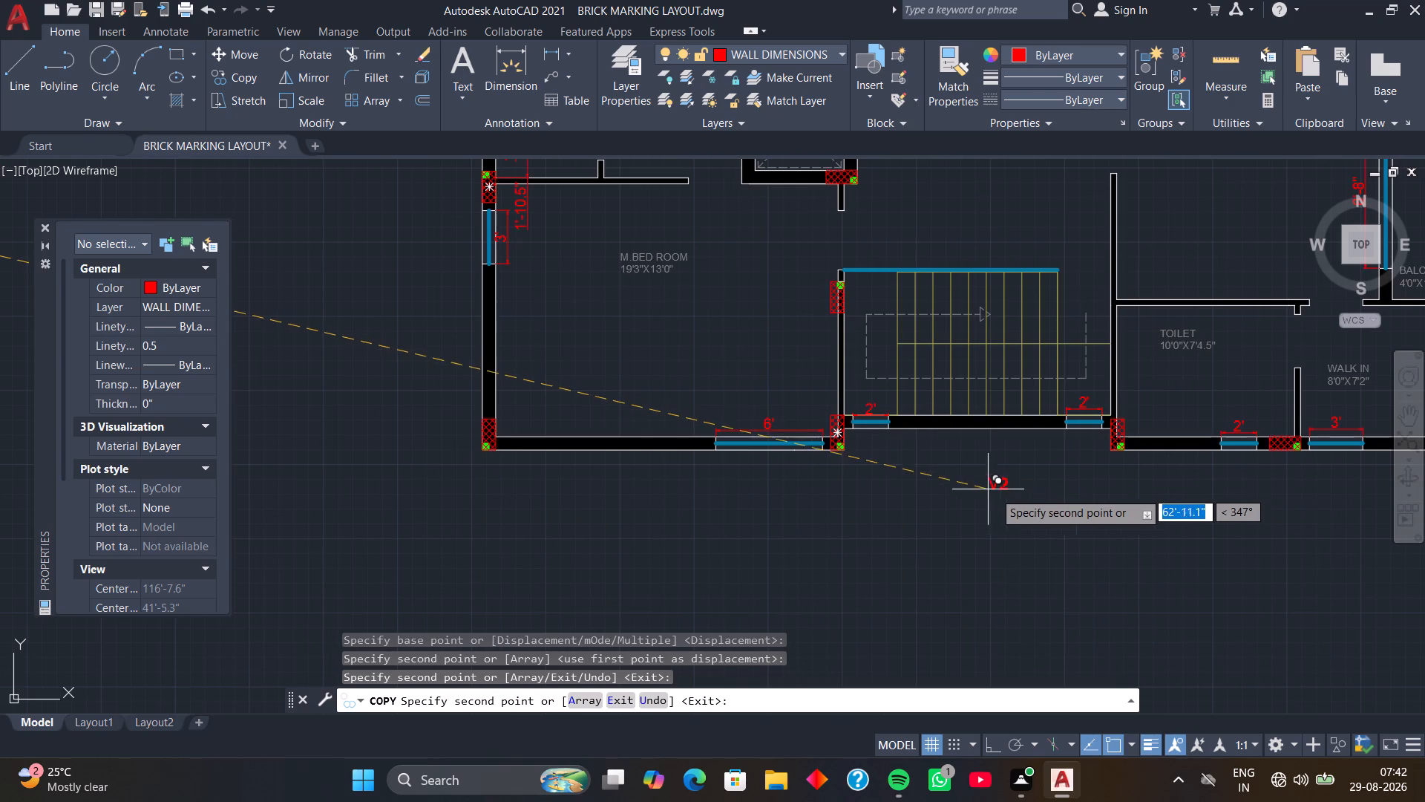
middle_click_drag(1055, 498, 687, 475)
scroll(865, 447, "up", 2)
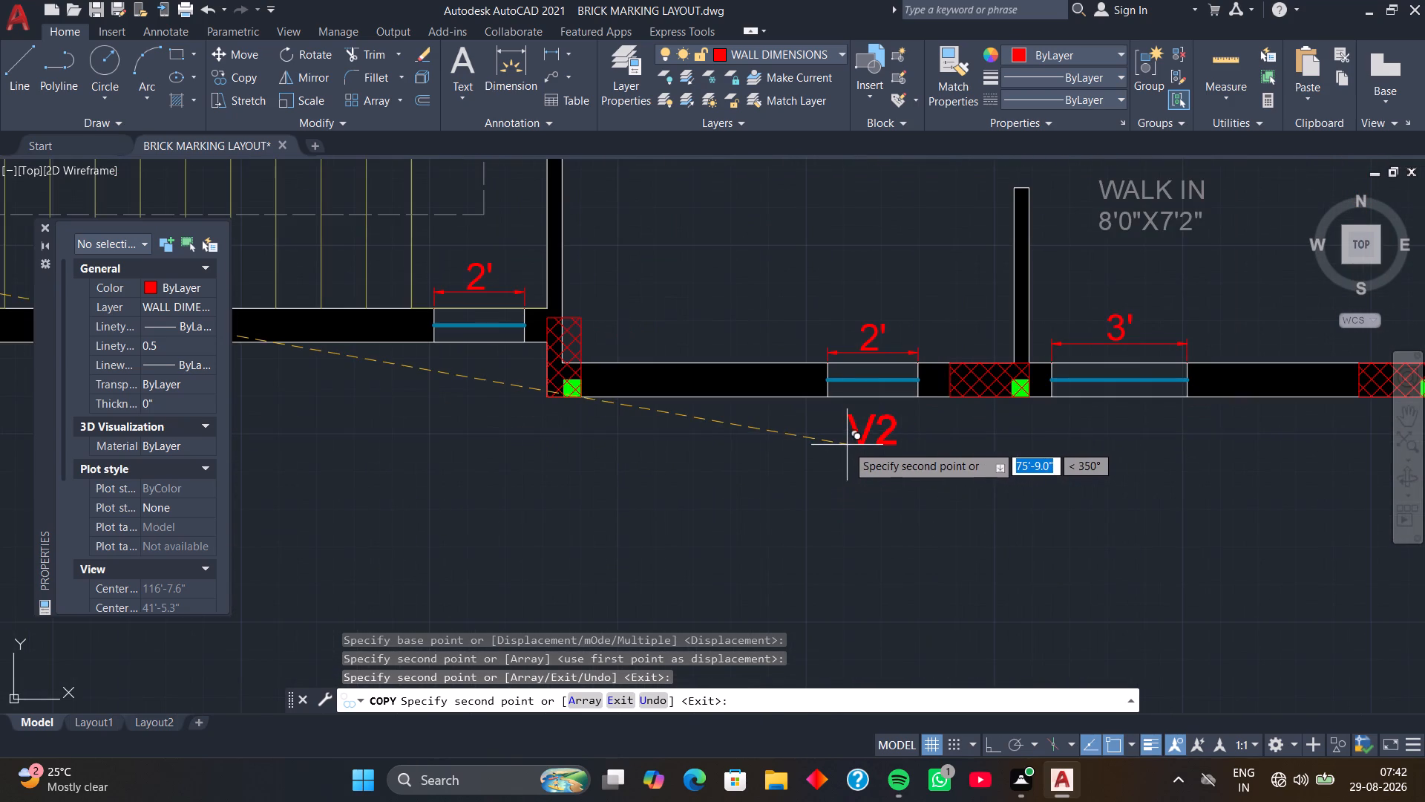
left_click(847, 444)
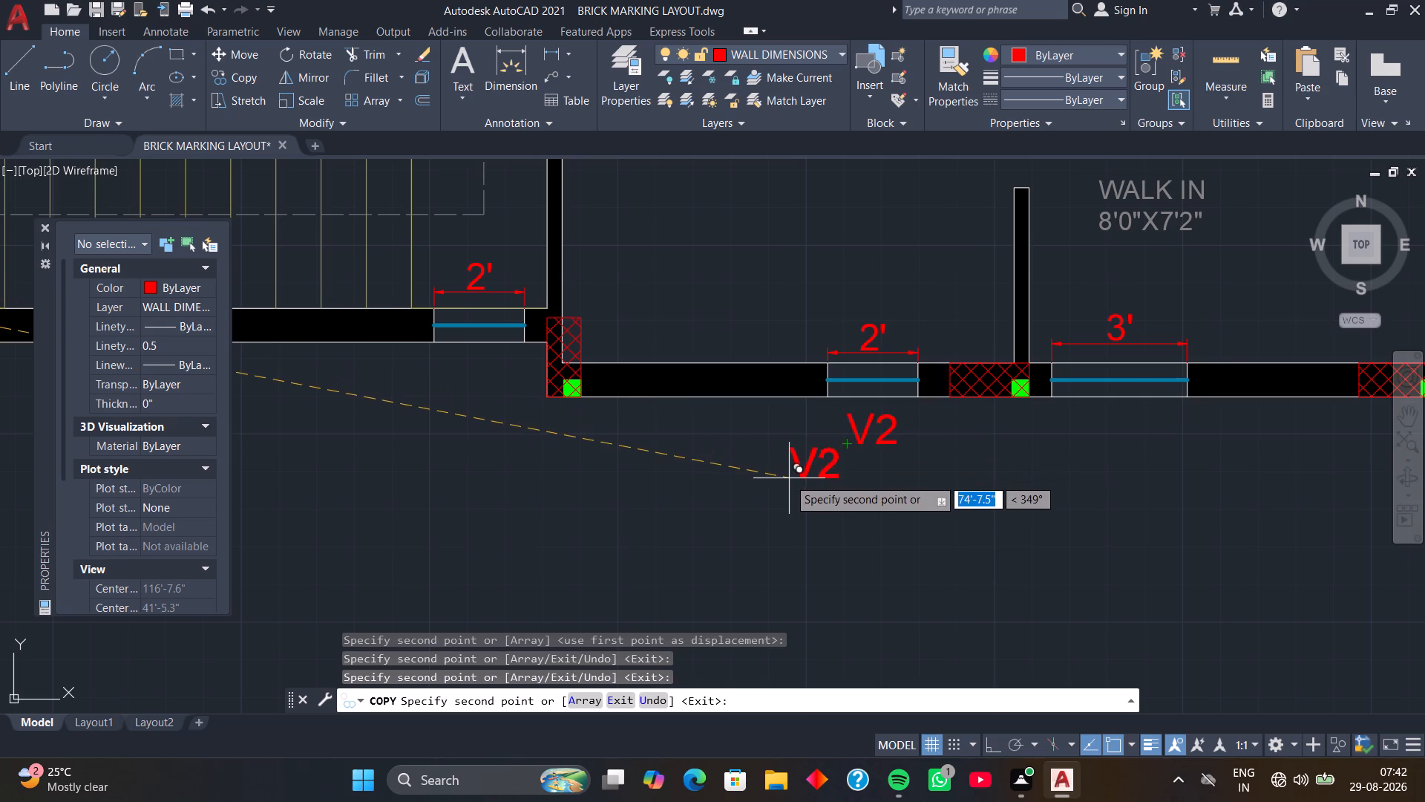
key("space")
Copy the V1 label from the label column to just below the 3' window of the 8'0"X7'2" Walk In.
scroll(666, 459, "down", 3)
middle_click_drag(570, 480, 882, 465)
middle_click_drag(481, 390, 603, 440)
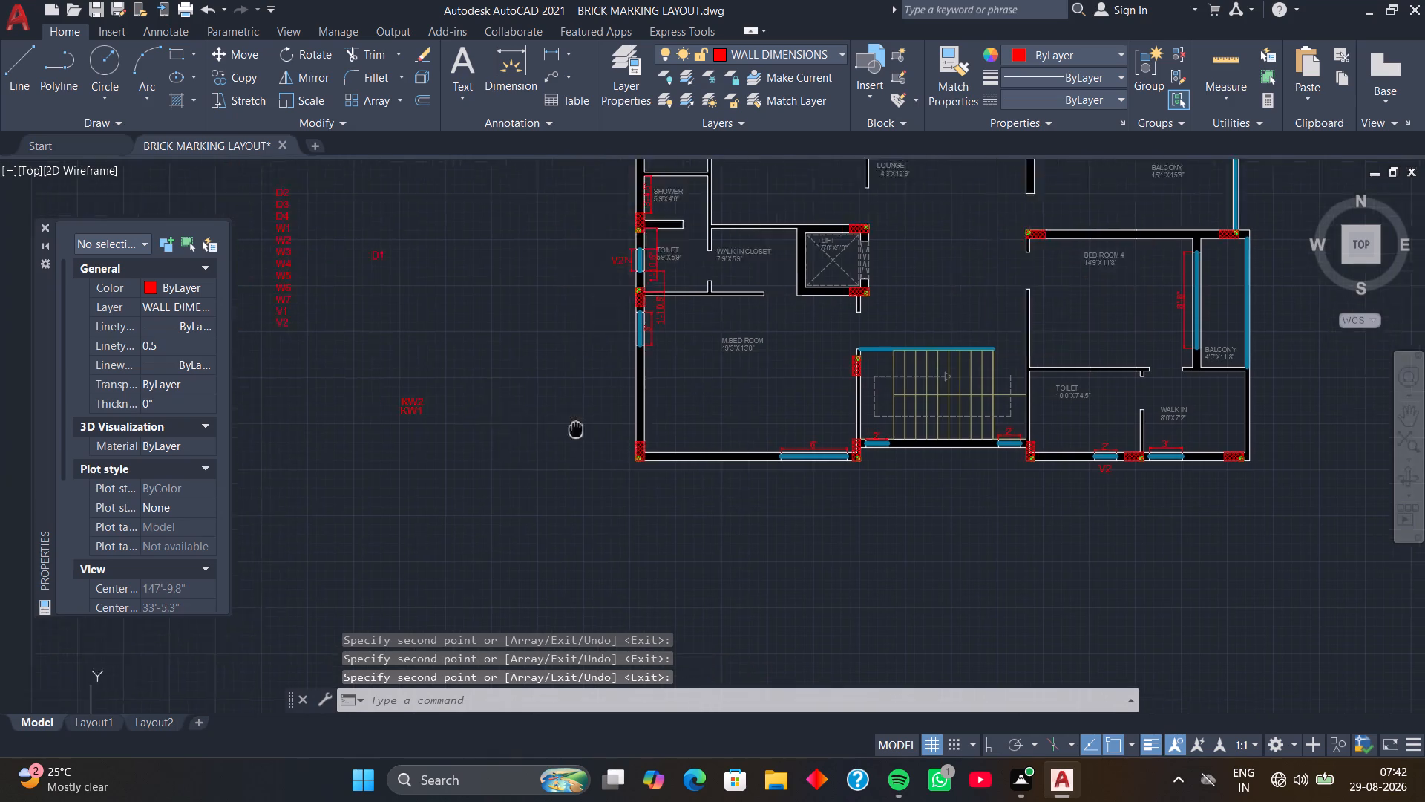
middle_click_drag(603, 440, 801, 508)
scroll(517, 385, "up", 1)
left_click(523, 405)
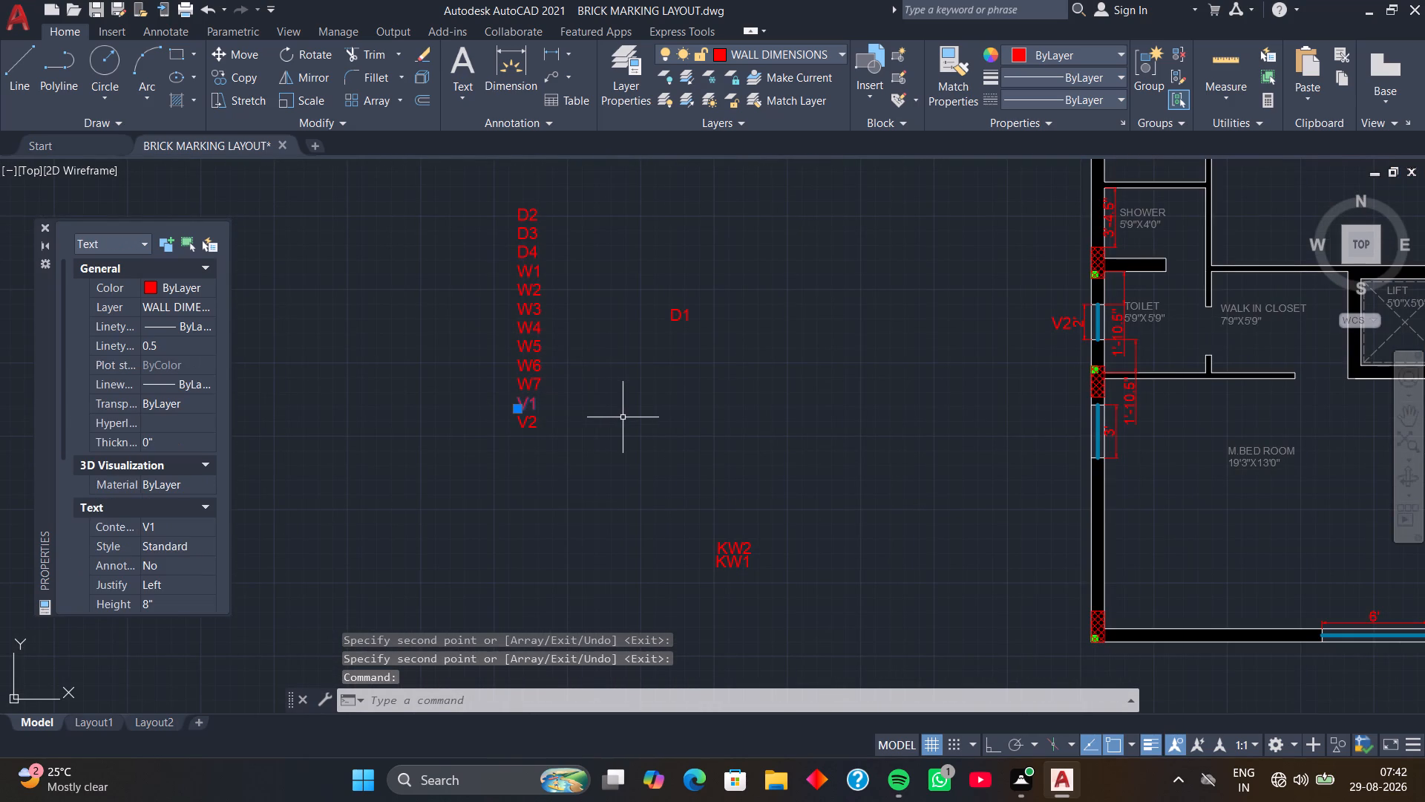
key("c")
type("O")
key("space")
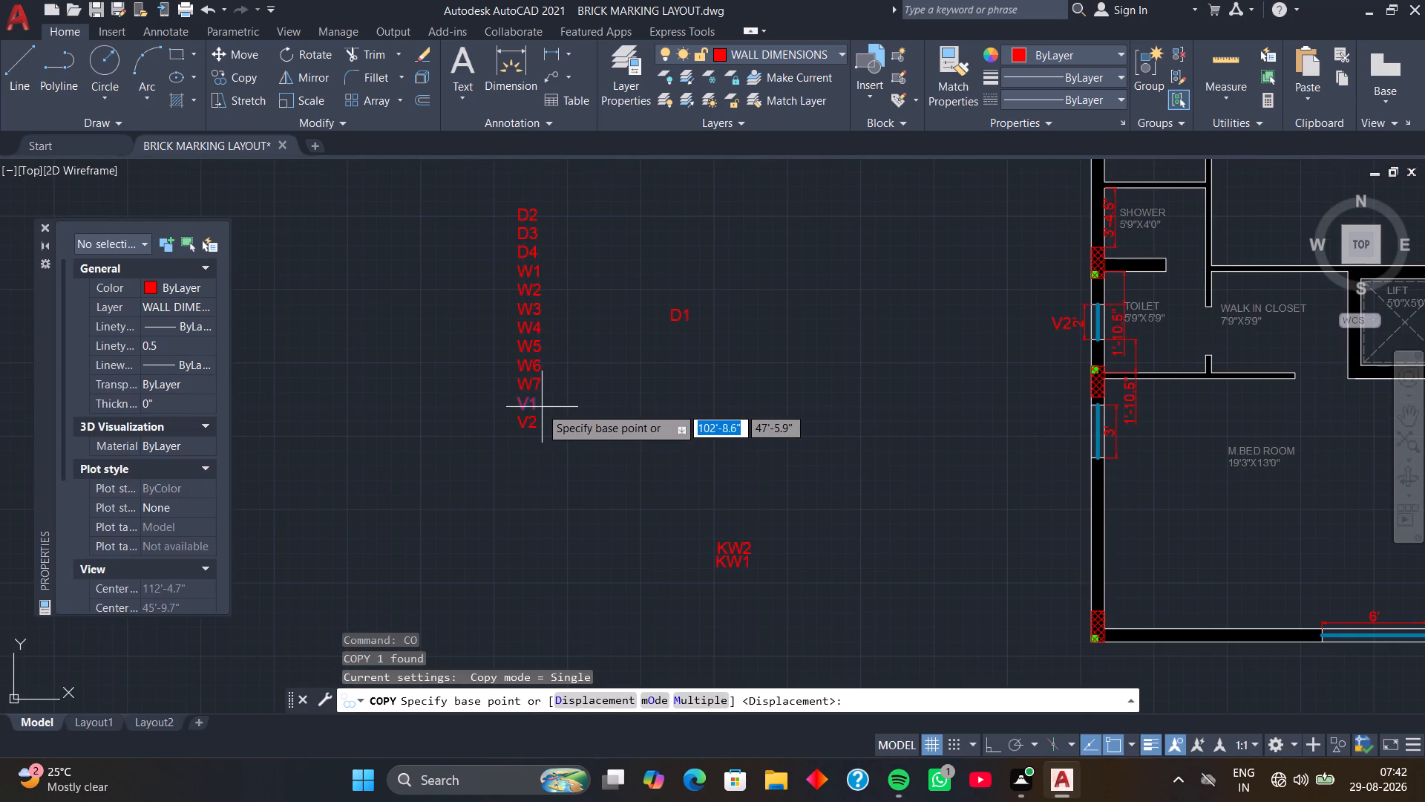
left_click(525, 405)
scroll(790, 492, "down", 3)
middle_click_drag(797, 509, 579, 415)
middle_click_drag(729, 509, 554, 418)
scroll(707, 388, "up", 3)
middle_click_drag(617, 319, 691, 440)
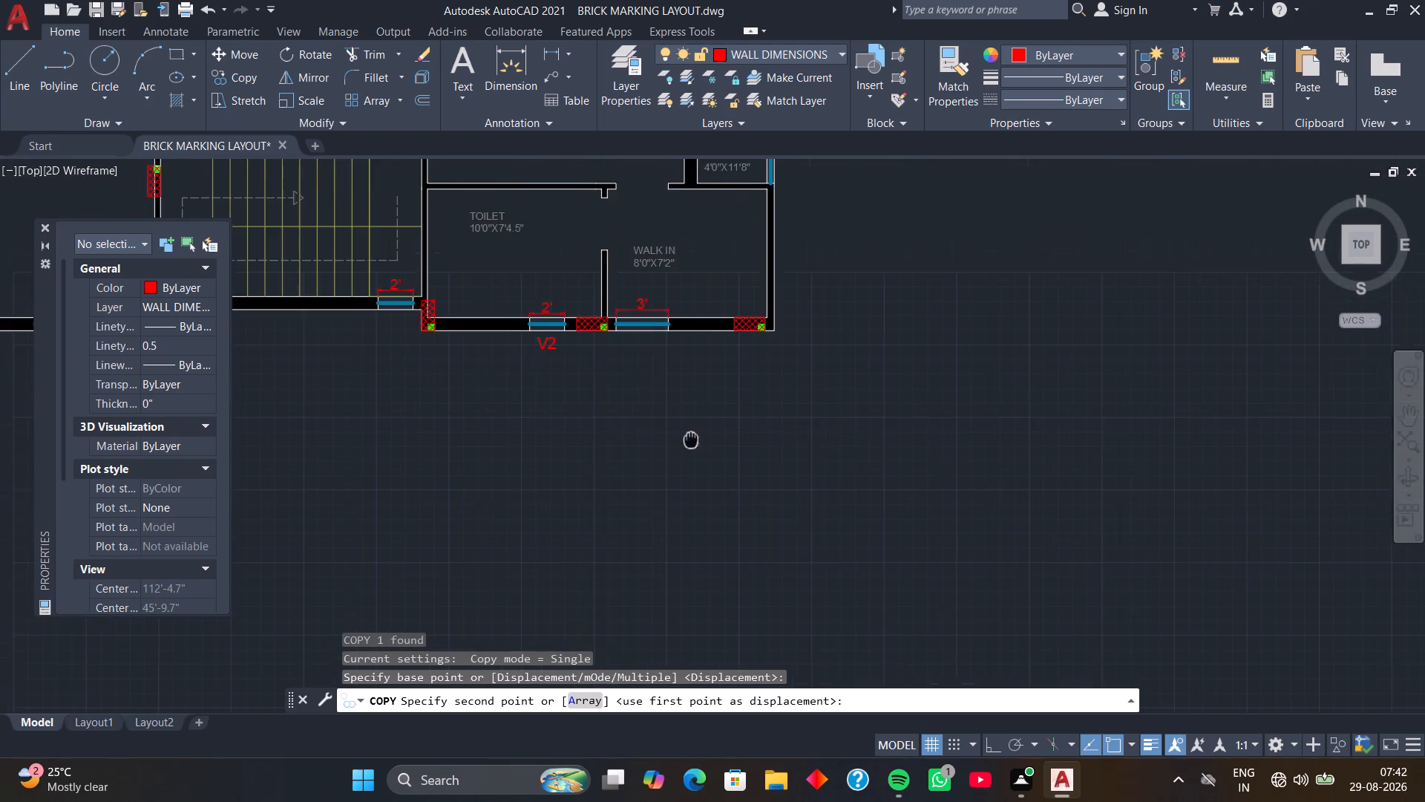
middle_click_drag(691, 440, 692, 440)
scroll(644, 365, "up", 2)
left_click(619, 330)
scroll(615, 394, "down", 2)
middle_click_drag(623, 422, 744, 470)
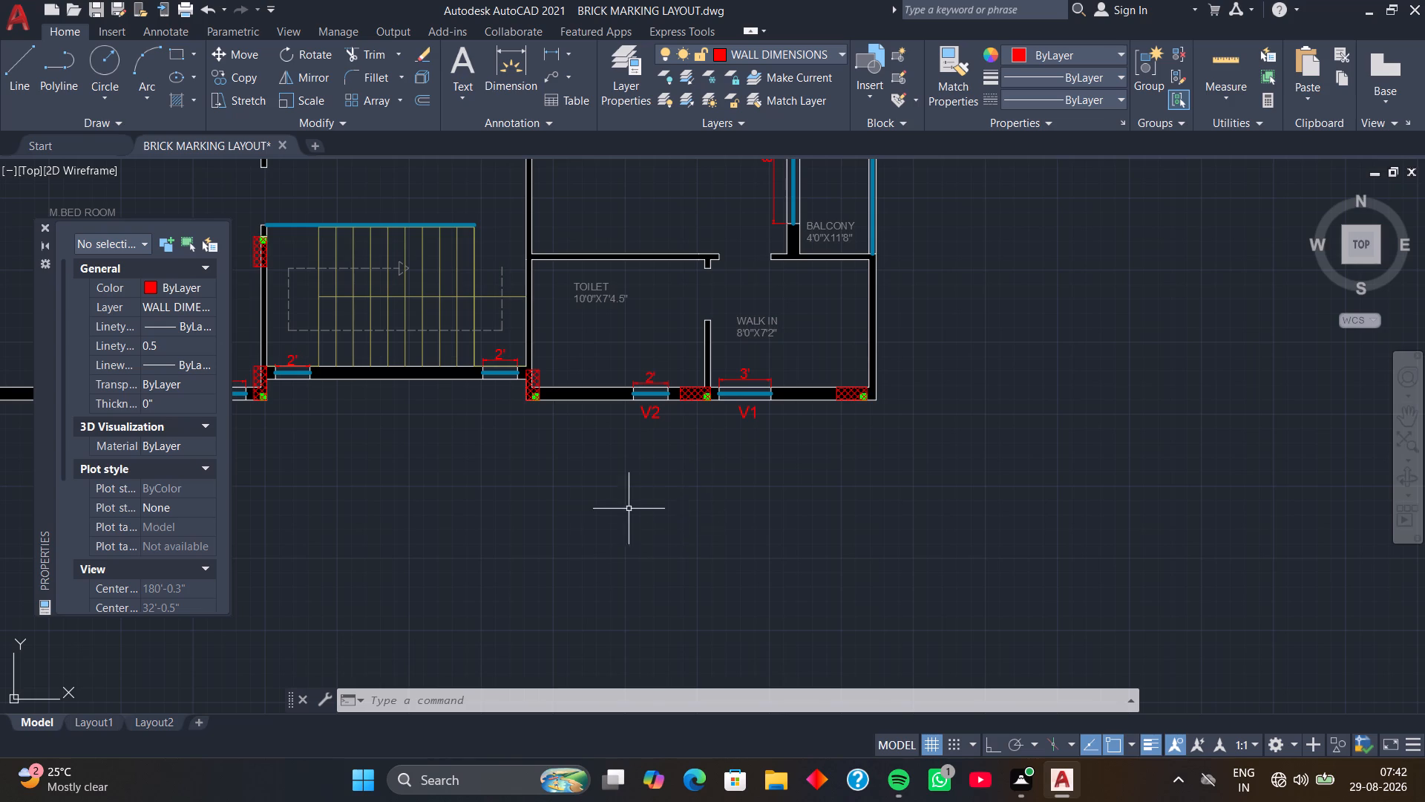
Copy the W5 label from the label column to just outside the 3' window of the M.Bed Room.
scroll(576, 503, "down", 2)
middle_click_drag(535, 495, 967, 524)
middle_click_drag(620, 411, 690, 435)
scroll(617, 408, "up", 3)
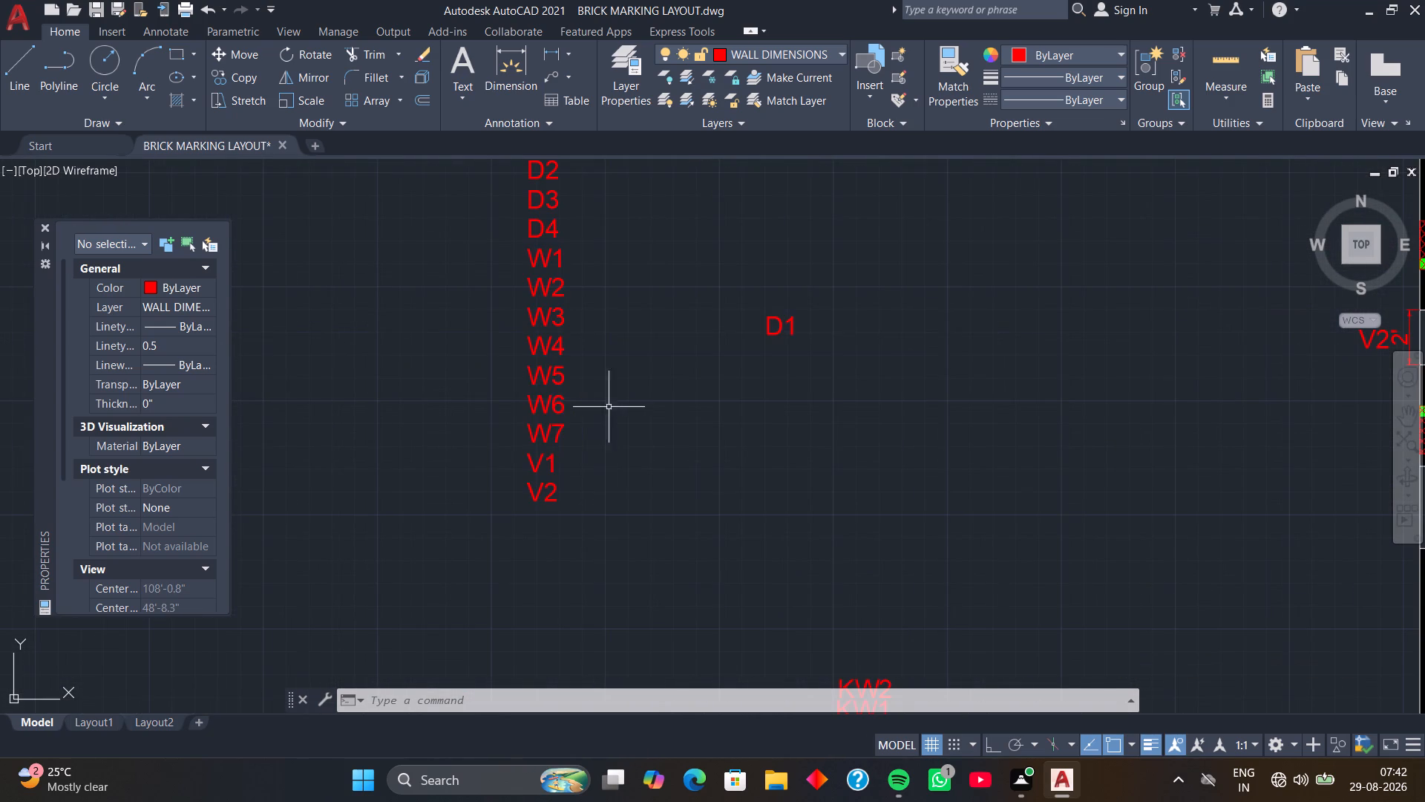
left_click(546, 372)
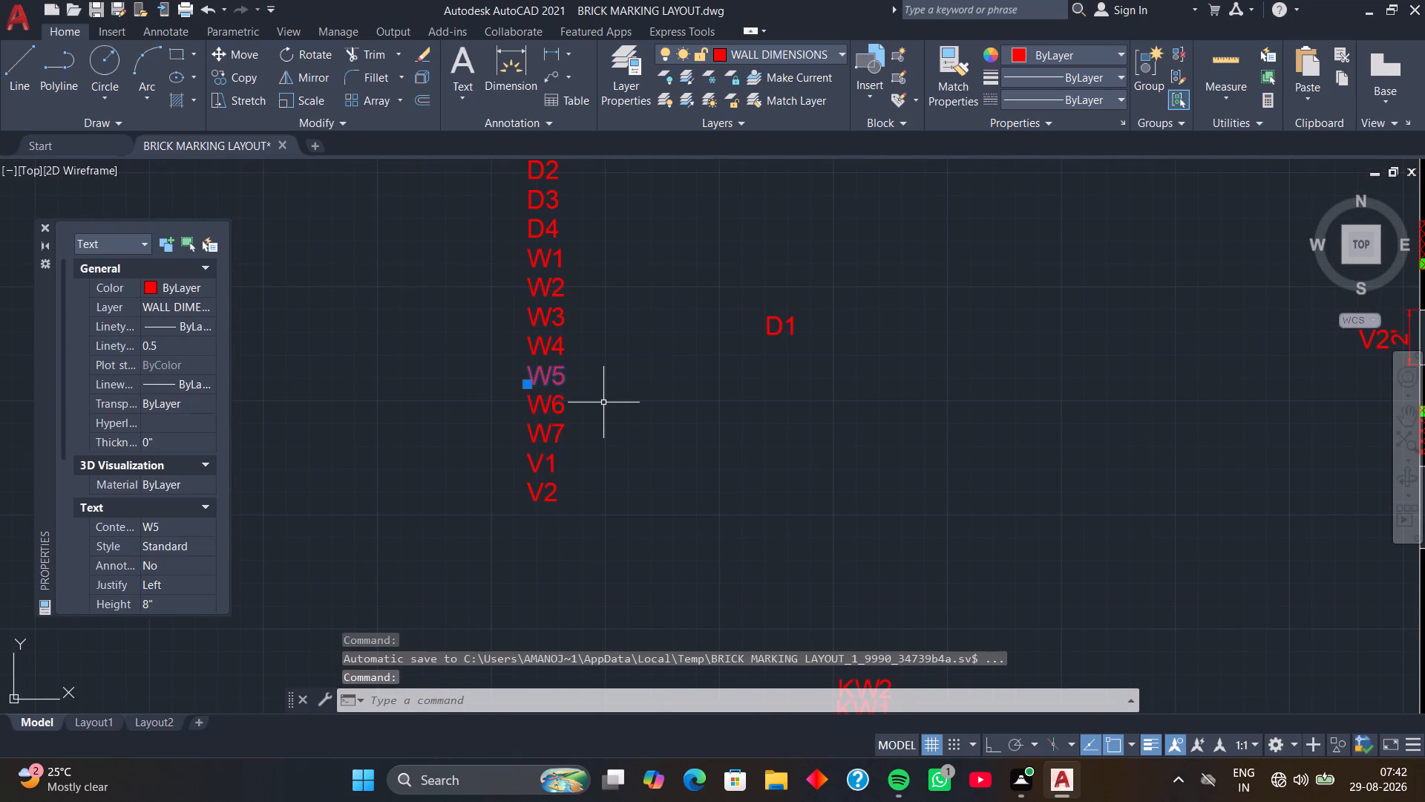
type("CO")
key("space")
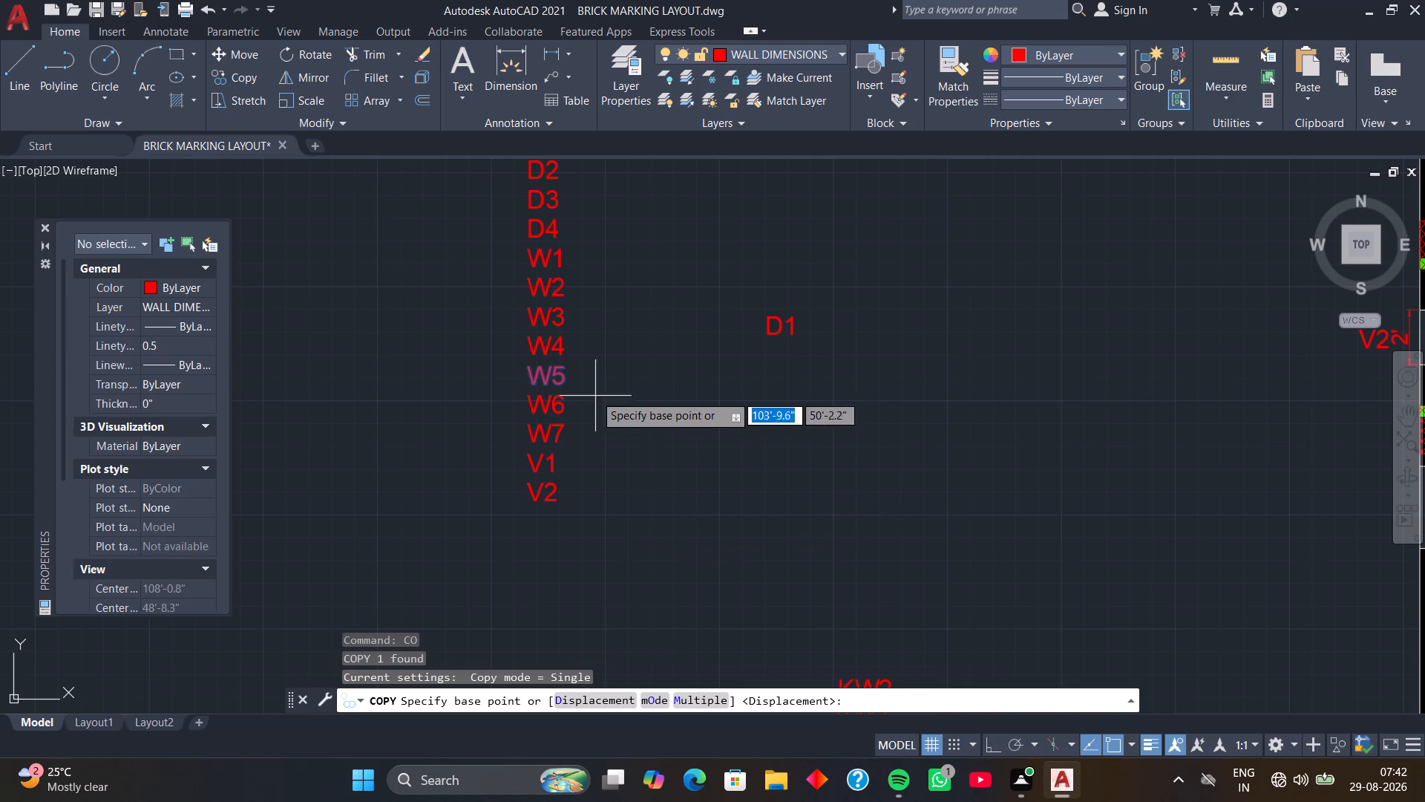
left_click(550, 359)
scroll(744, 428, "down", 1)
middle_click_drag(757, 438, 519, 346)
scroll(890, 414, "up", 2)
left_click(903, 327)
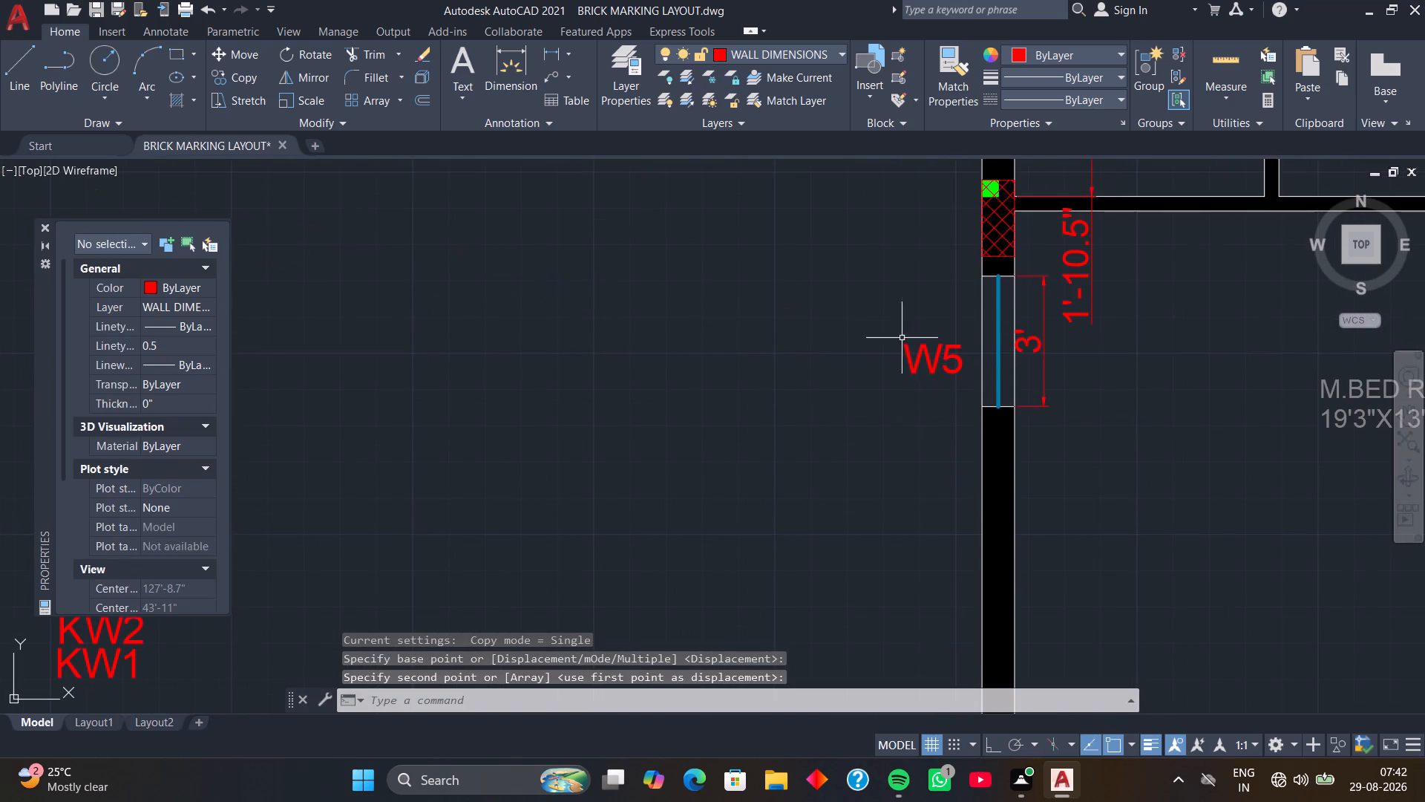
scroll(830, 387, "down", 2)
Copy the W3 label from the label column to just below the 6' window of the M.Bed Room.
middle_click_drag(816, 408, 865, 391)
left_click(399, 293)
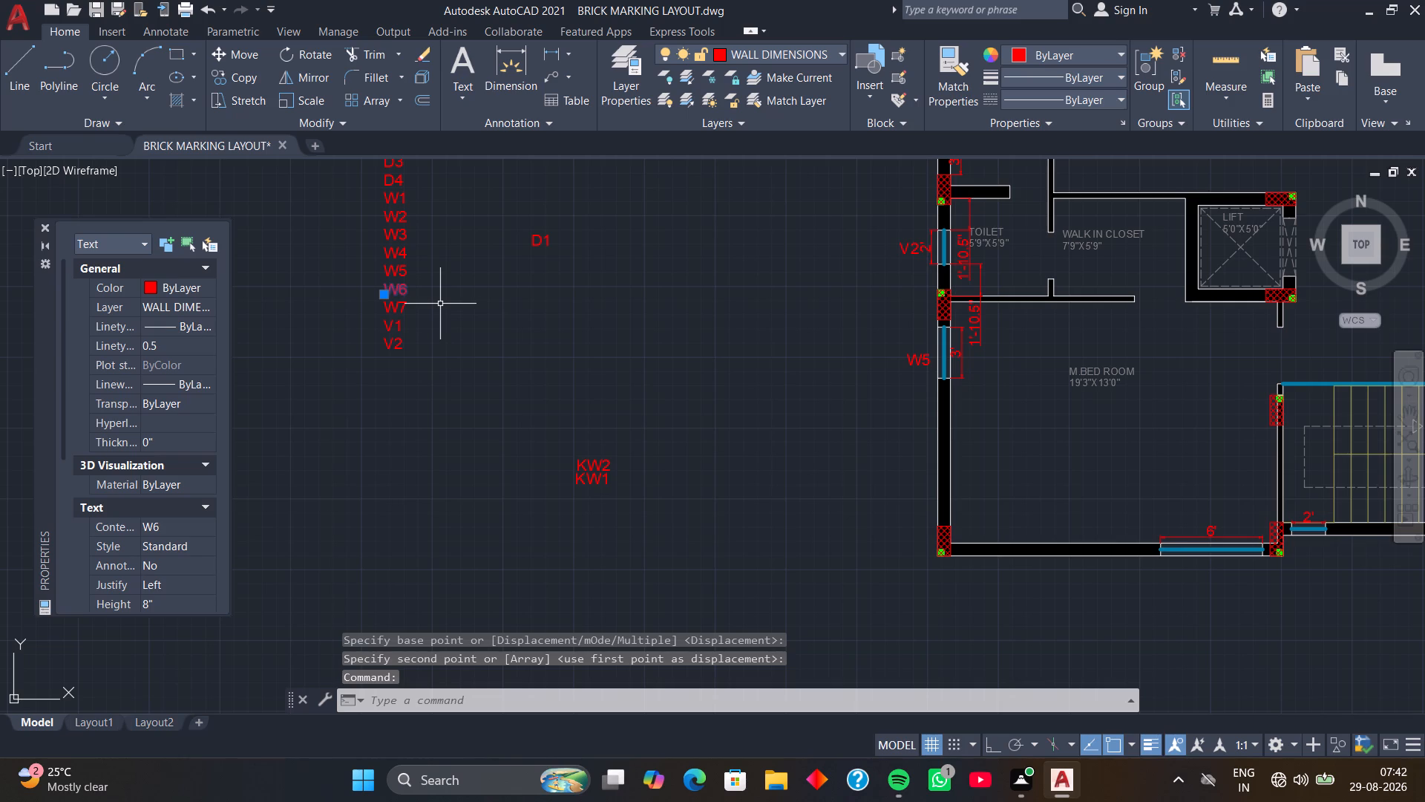
left_click(442, 296)
left_click(442, 296)
left_click(425, 252)
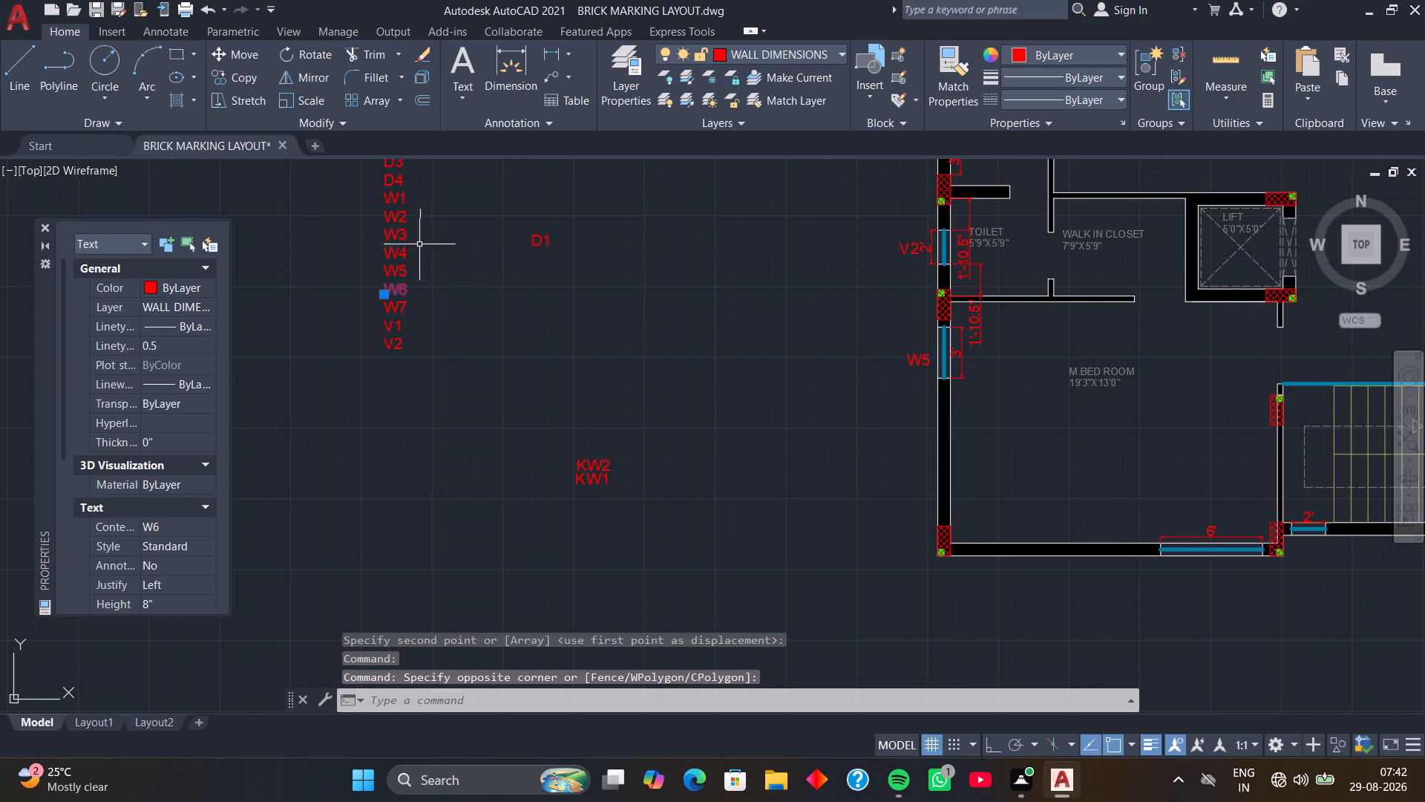
left_click(410, 234)
left_click(404, 232)
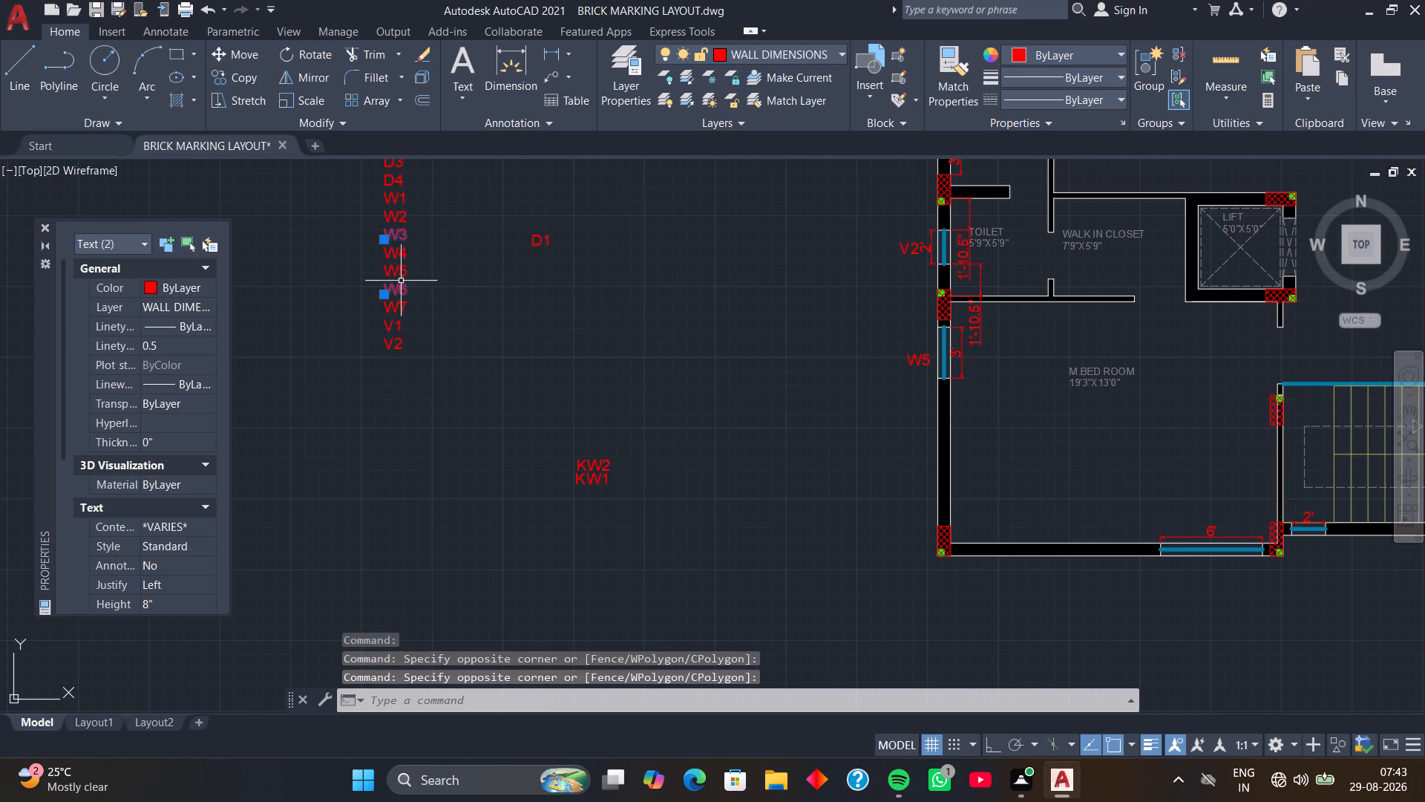
left_click(397, 287)
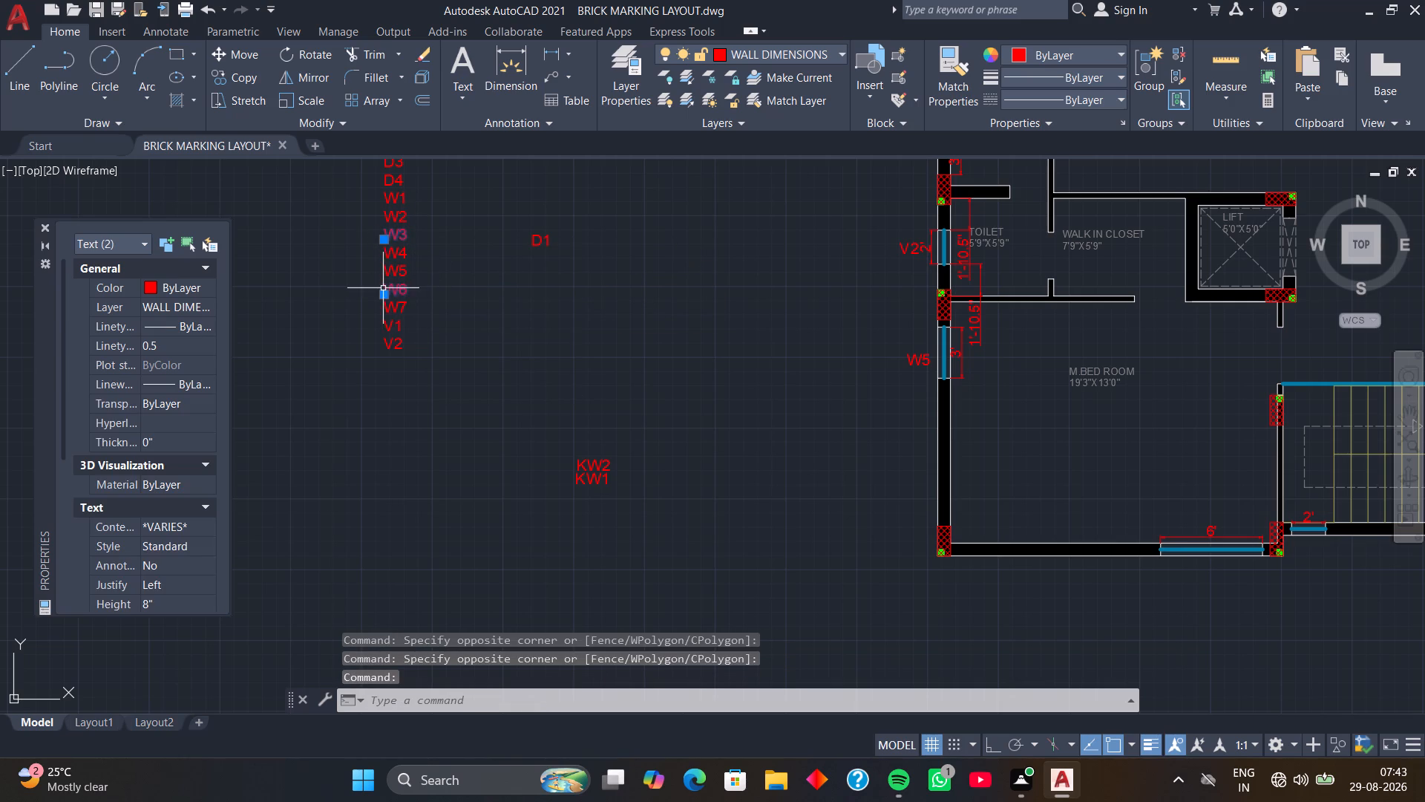
left_click(384, 287)
left_click(398, 285, "shift")
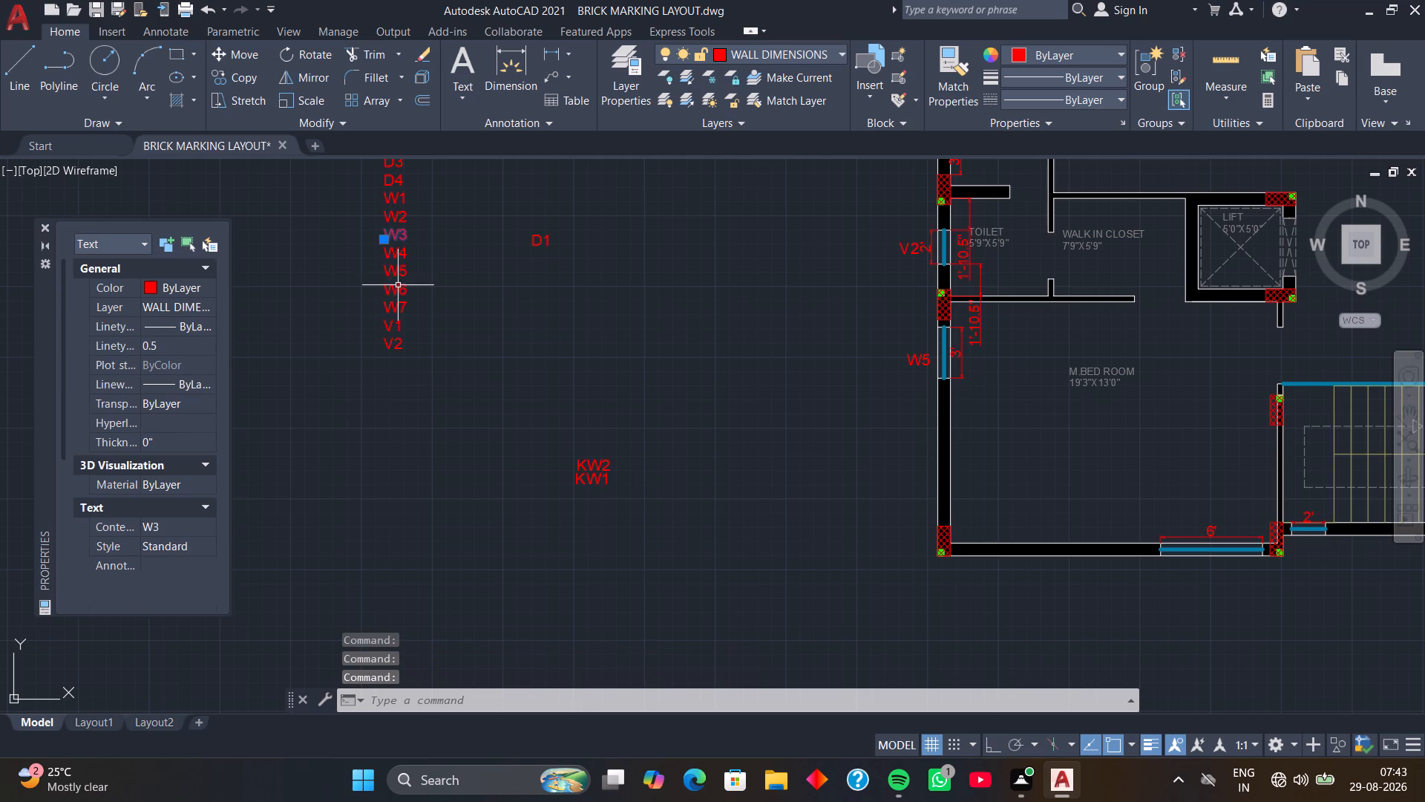
key("c")
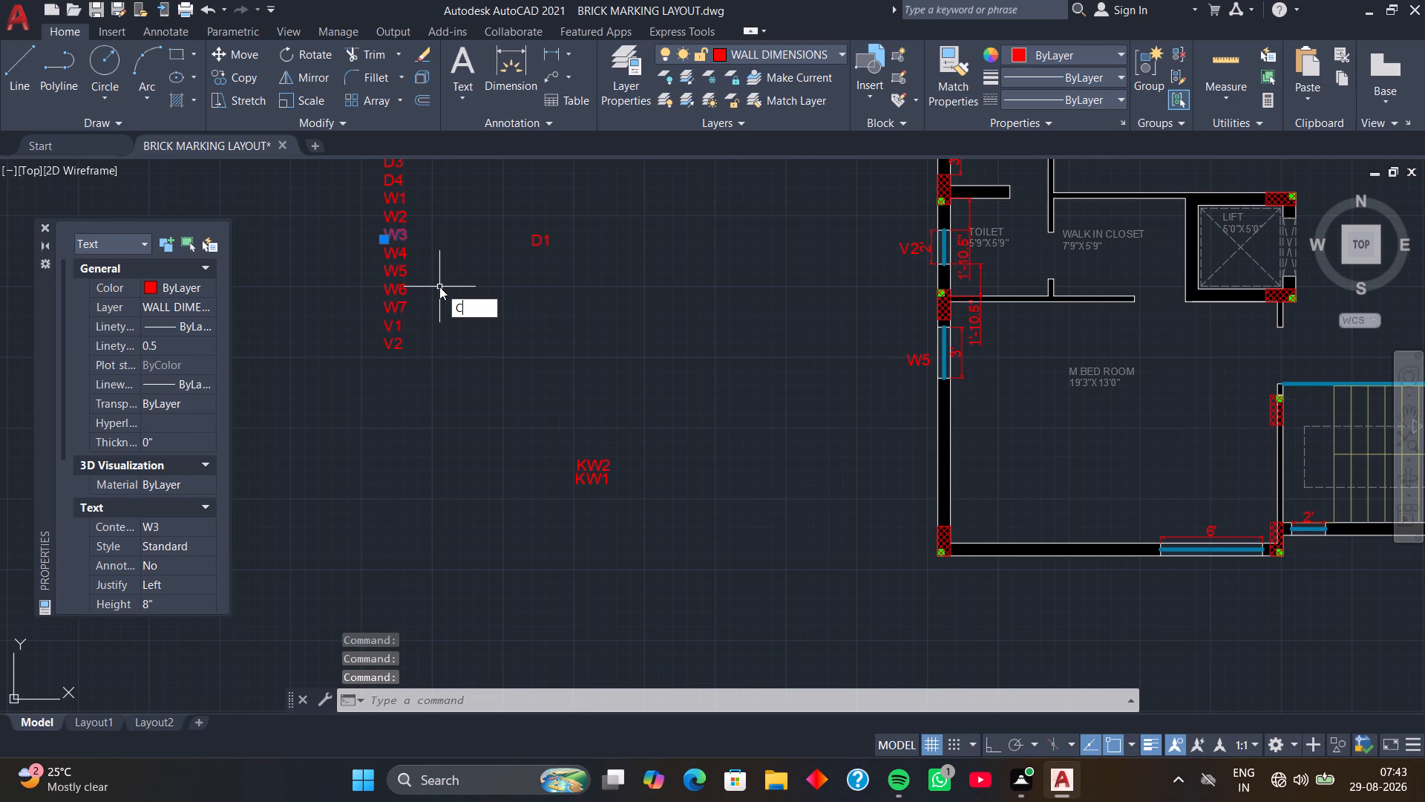
key("o")
key("space")
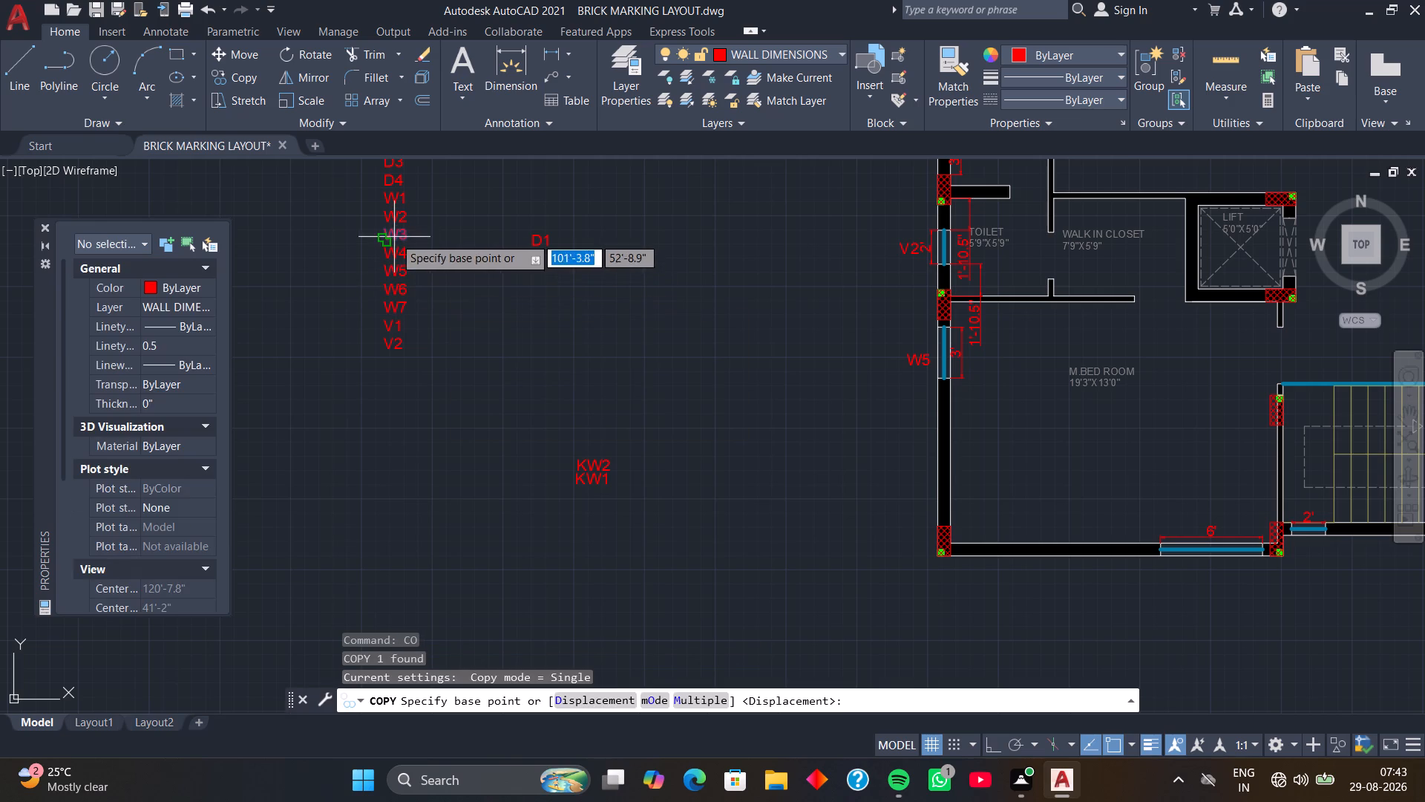
left_click(394, 237)
scroll(697, 511, "down", 1)
middle_click_drag(714, 532, 490, 422)
scroll(769, 451, "up", 2)
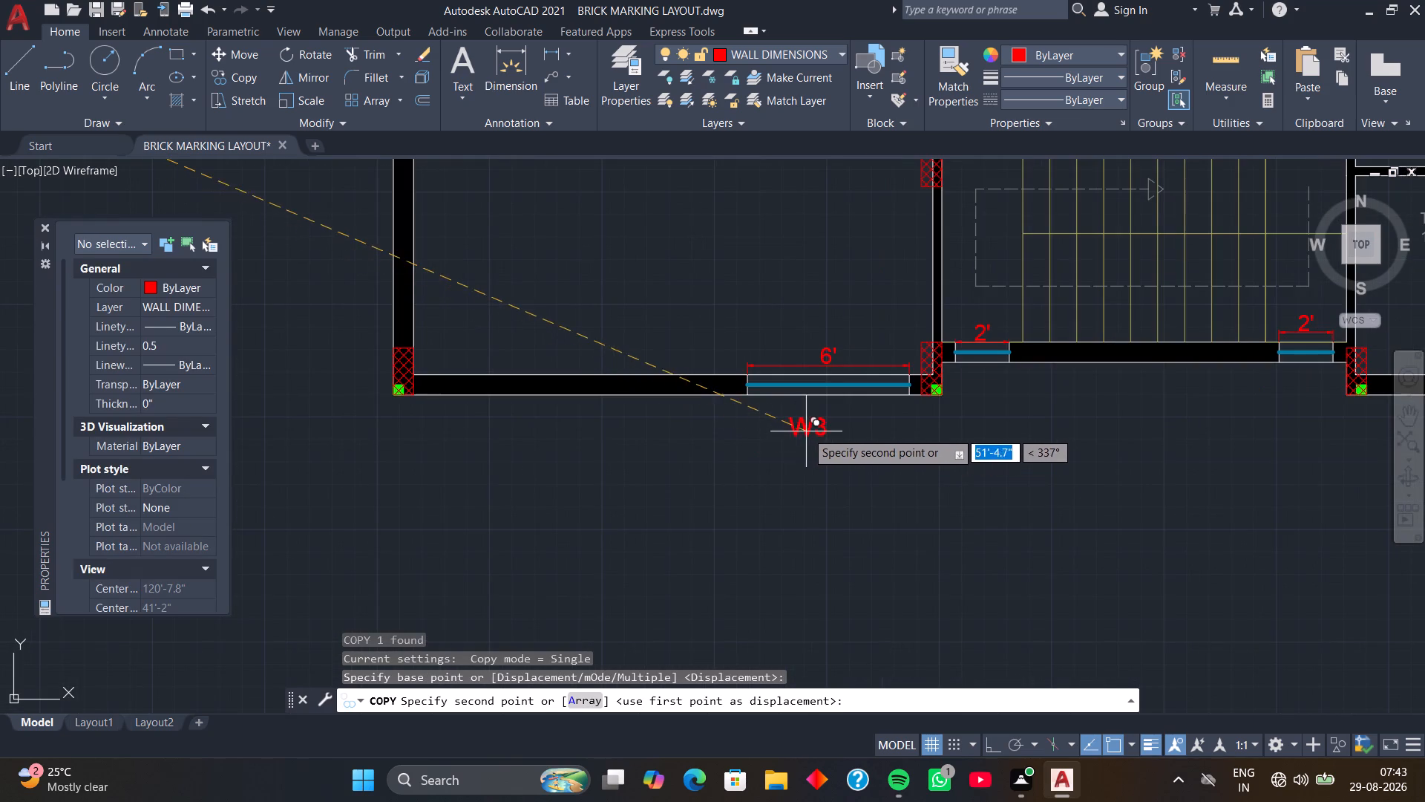
left_click(828, 418)
Copy the W7 label just below both 2' windows of the staircase, using the Multiple option.
scroll(753, 450, "down", 2)
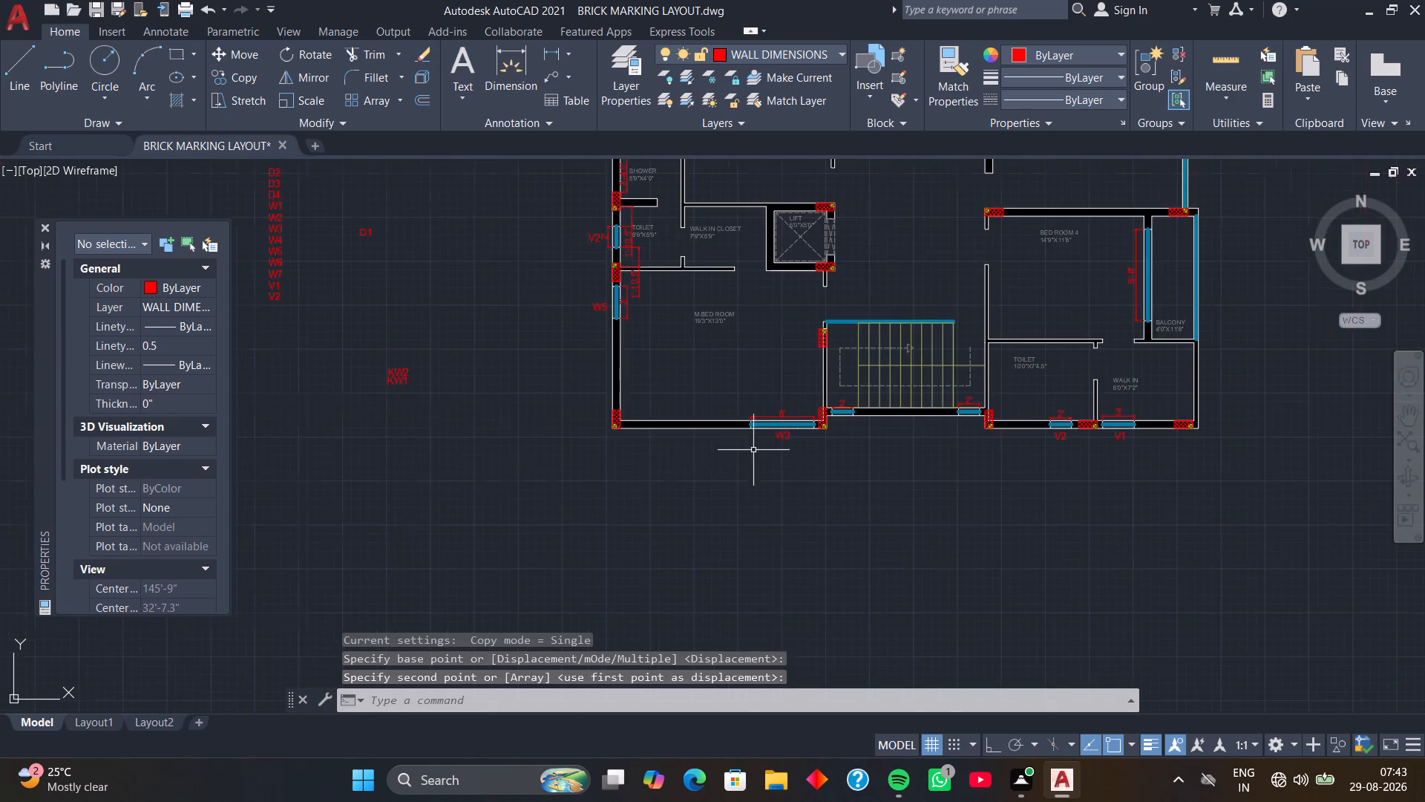
middle_click_drag(712, 464, 875, 513)
scroll(453, 325, "up", 2)
left_click(410, 322)
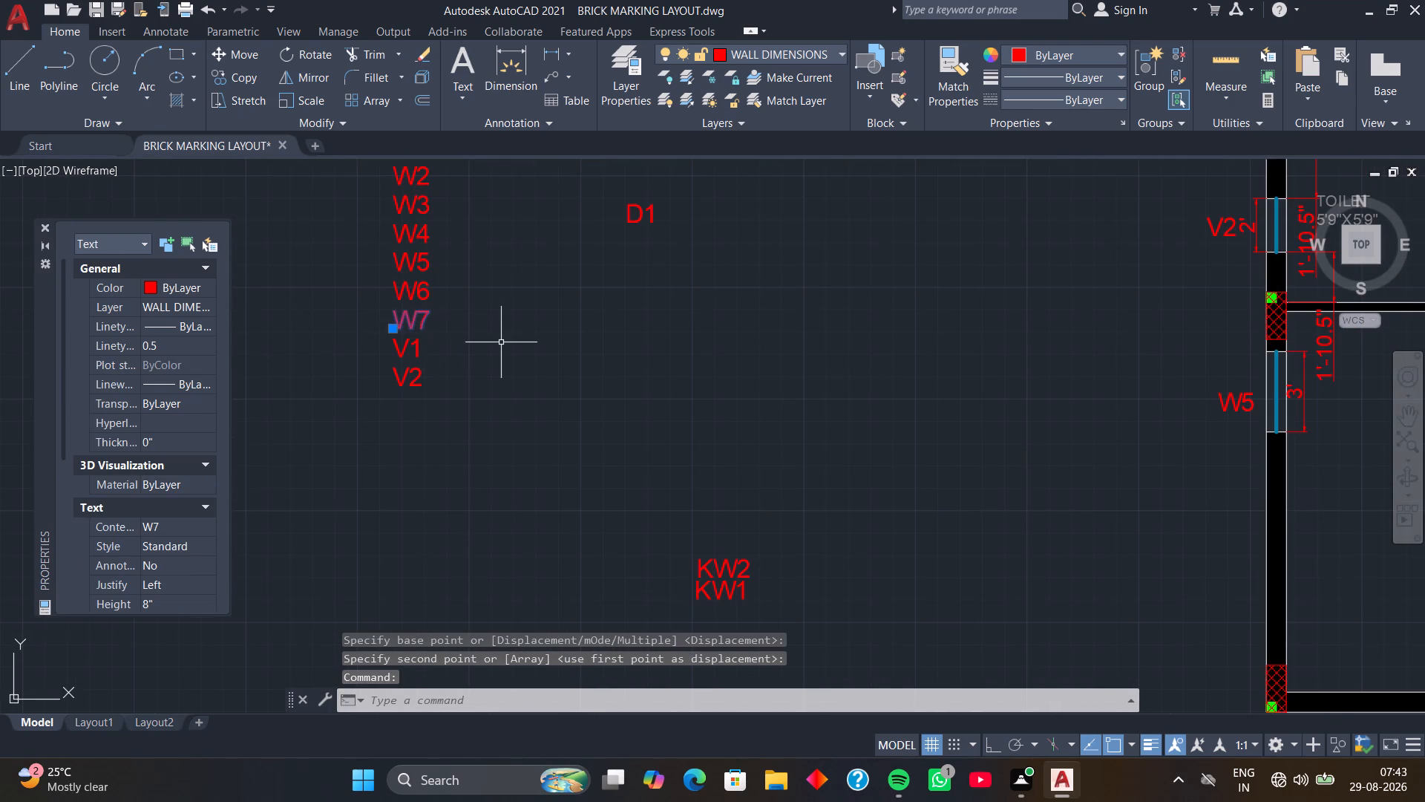
key("c")
type("O M")
key("space")
left_click(424, 317)
scroll(728, 415, "down", 1)
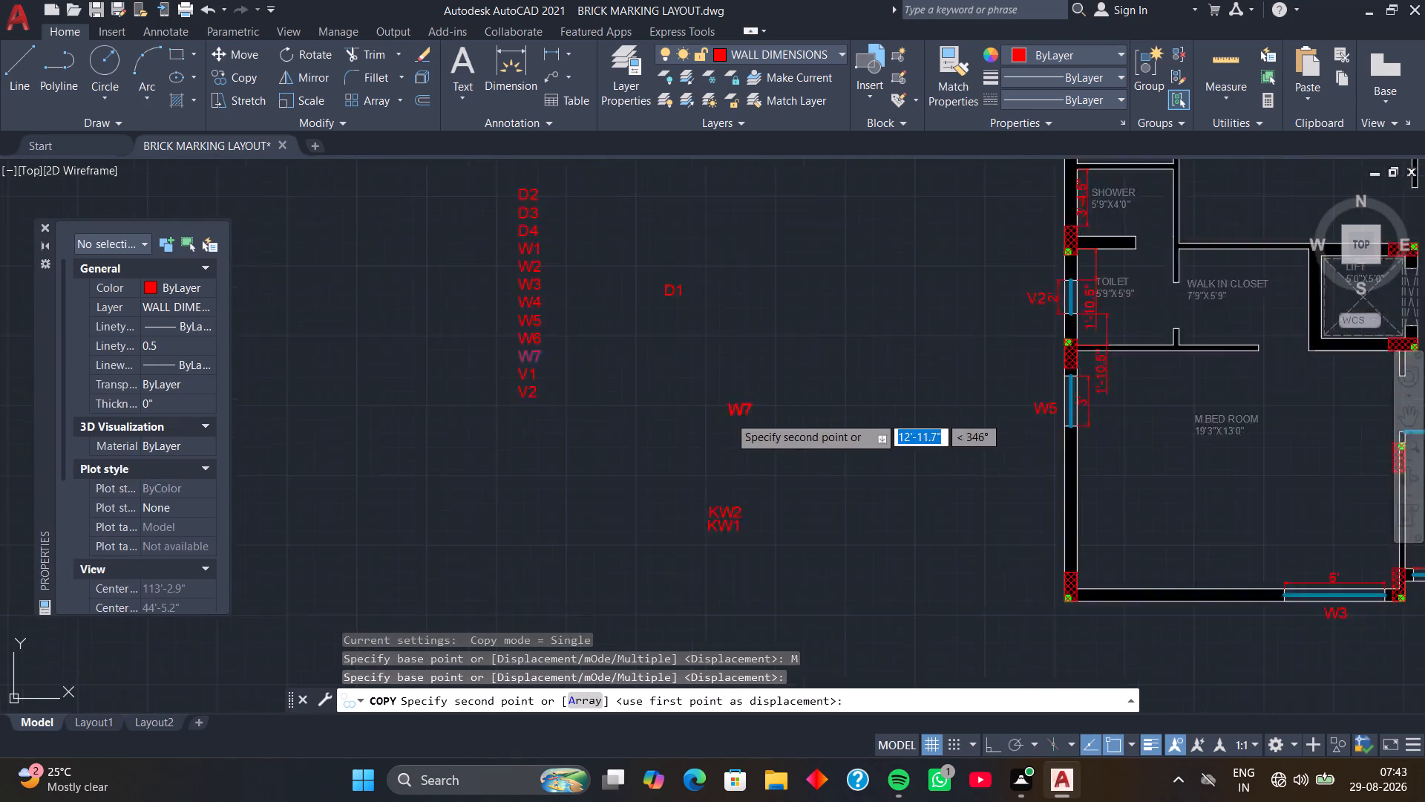
scroll(729, 417, "down", 1)
middle_click_drag(741, 430, 479, 301)
scroll(871, 428, "up", 2)
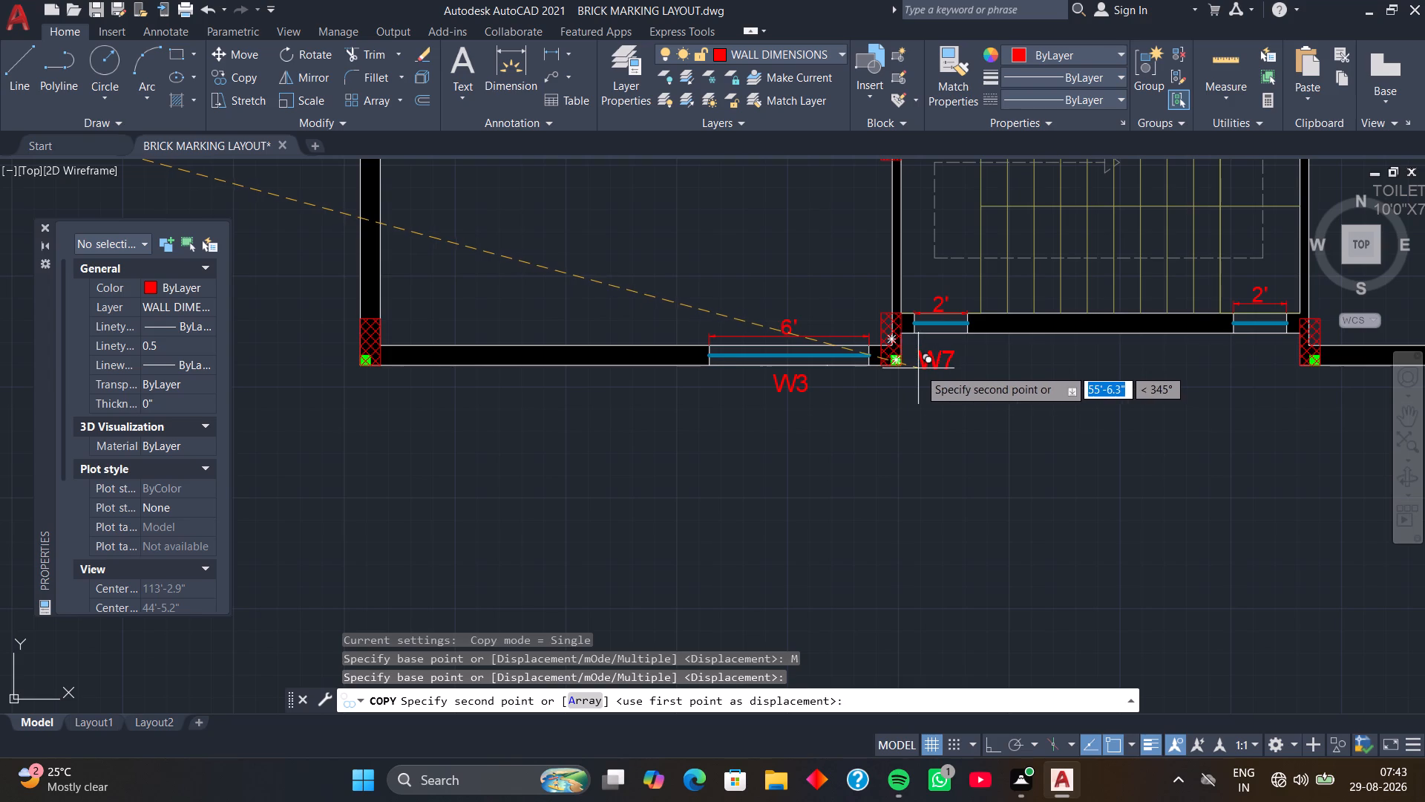
left_click(921, 367)
left_click(1242, 361)
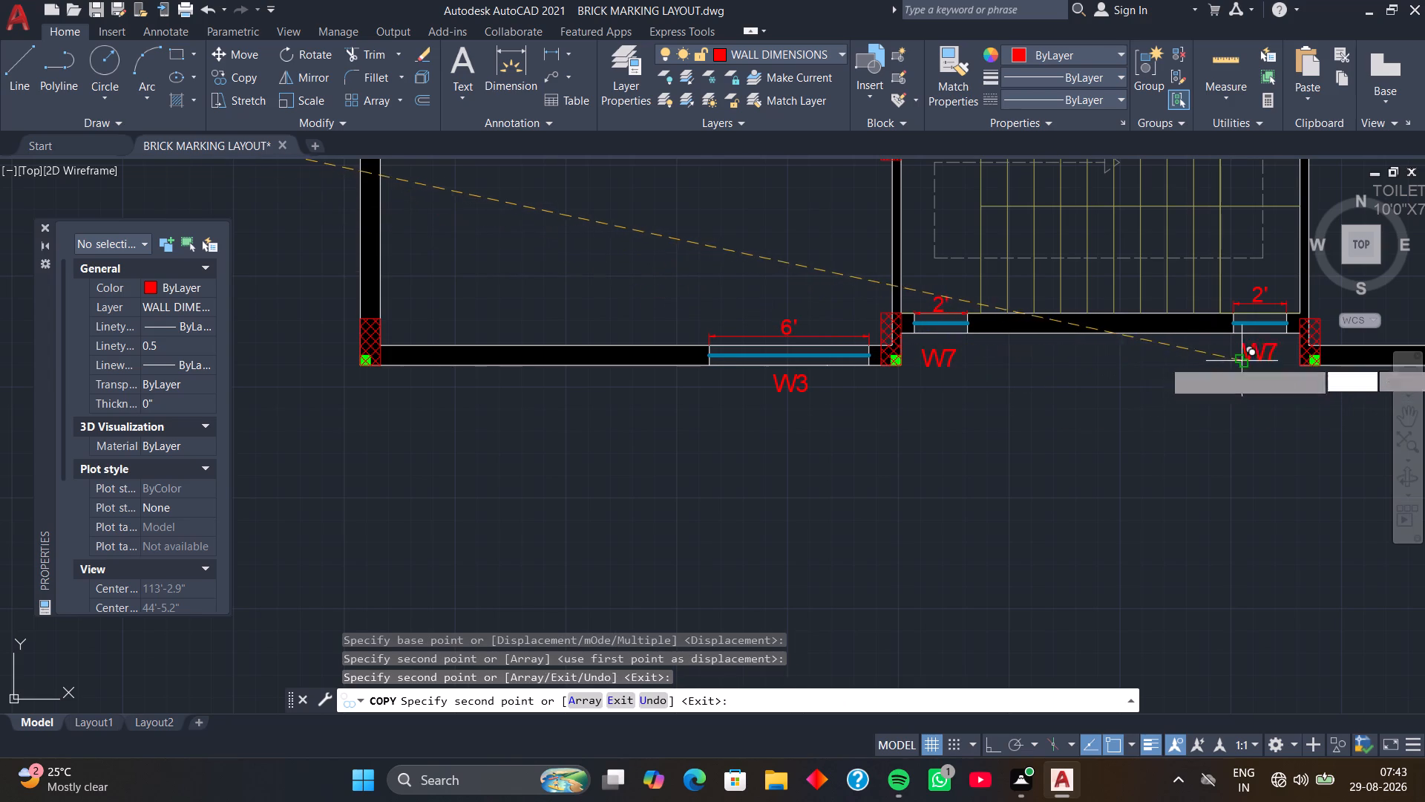
scroll(1175, 404, "down", 2)
middle_click_drag(1138, 452, 1124, 613)
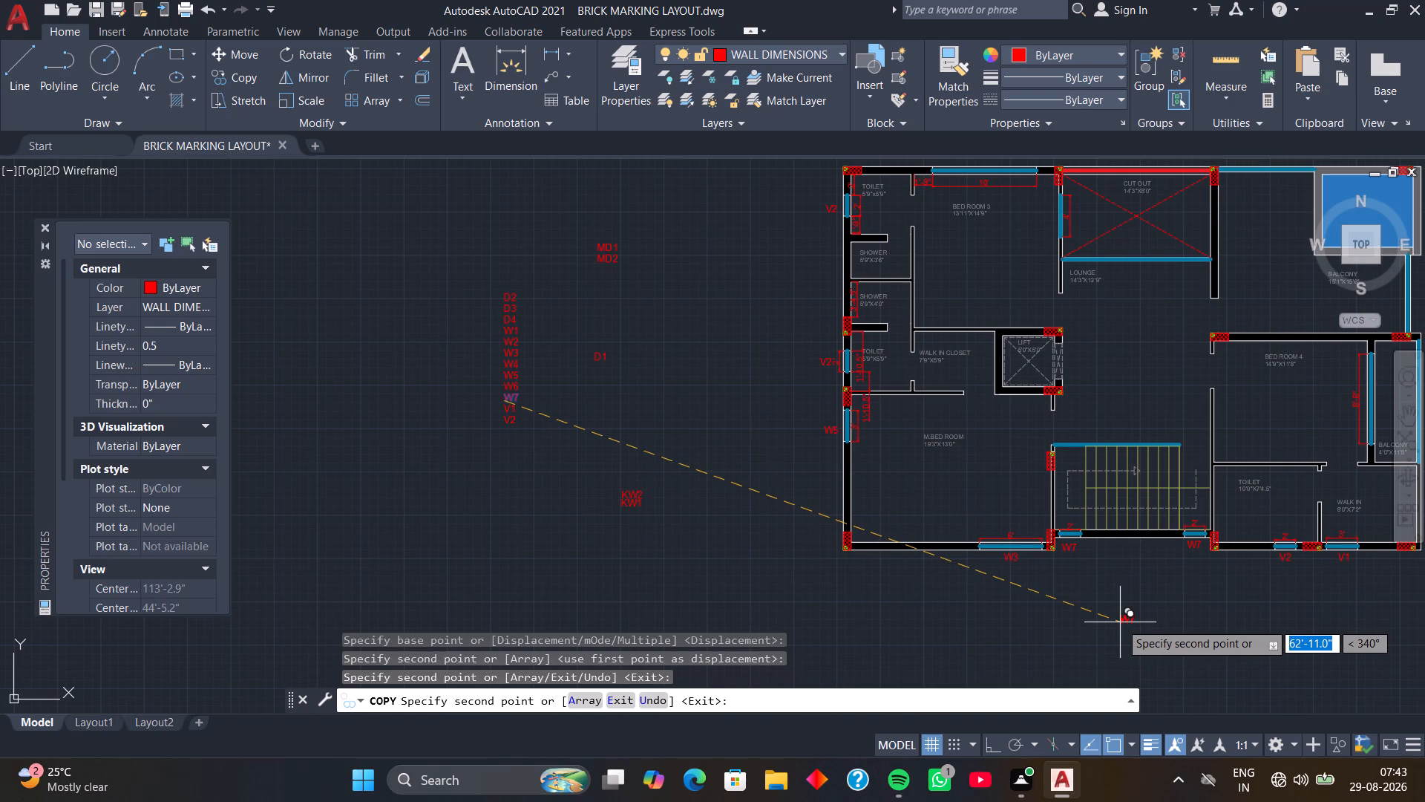
key("space")
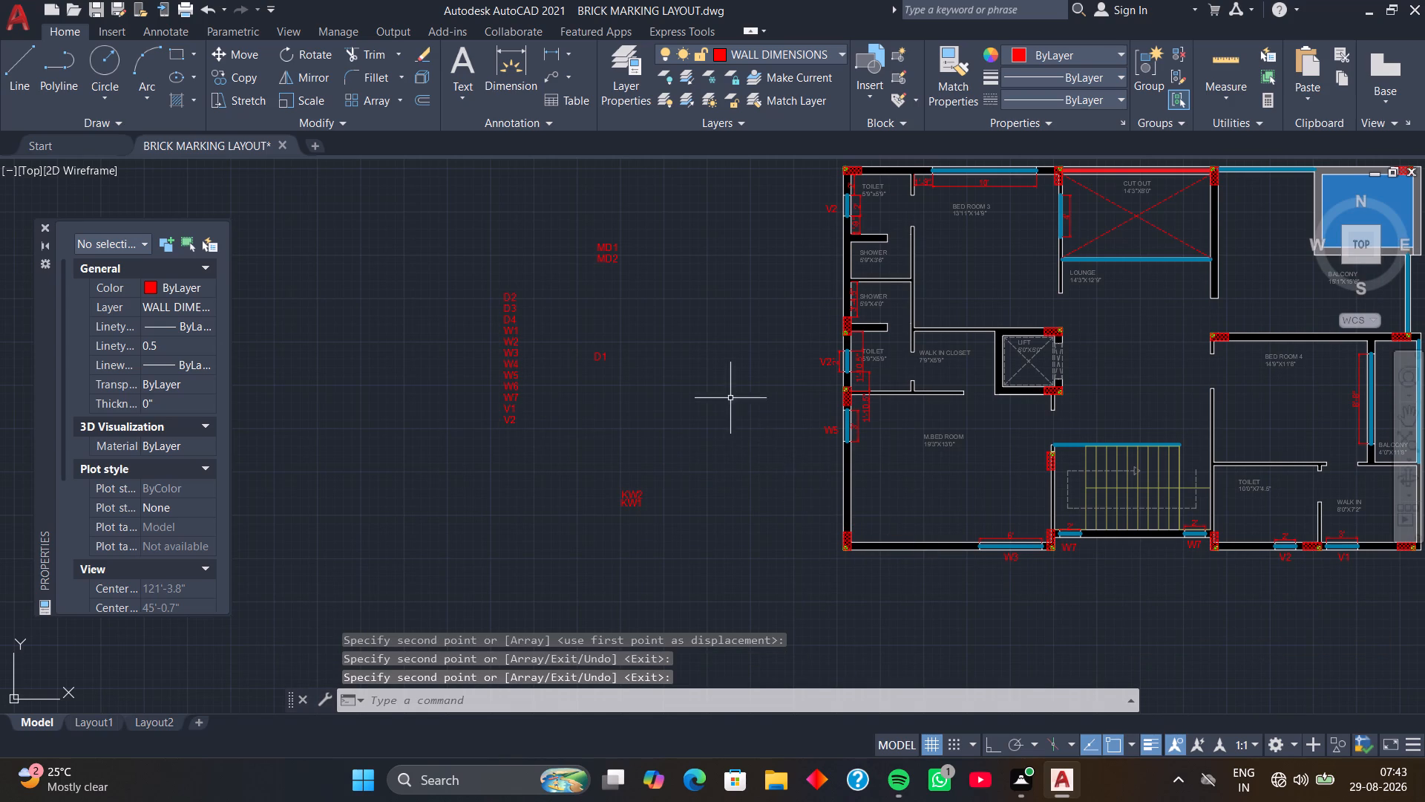
Copy the W6 label from the label column to just above the 10' window of Bed Room 3.
middle_click_drag(730, 398, 660, 507)
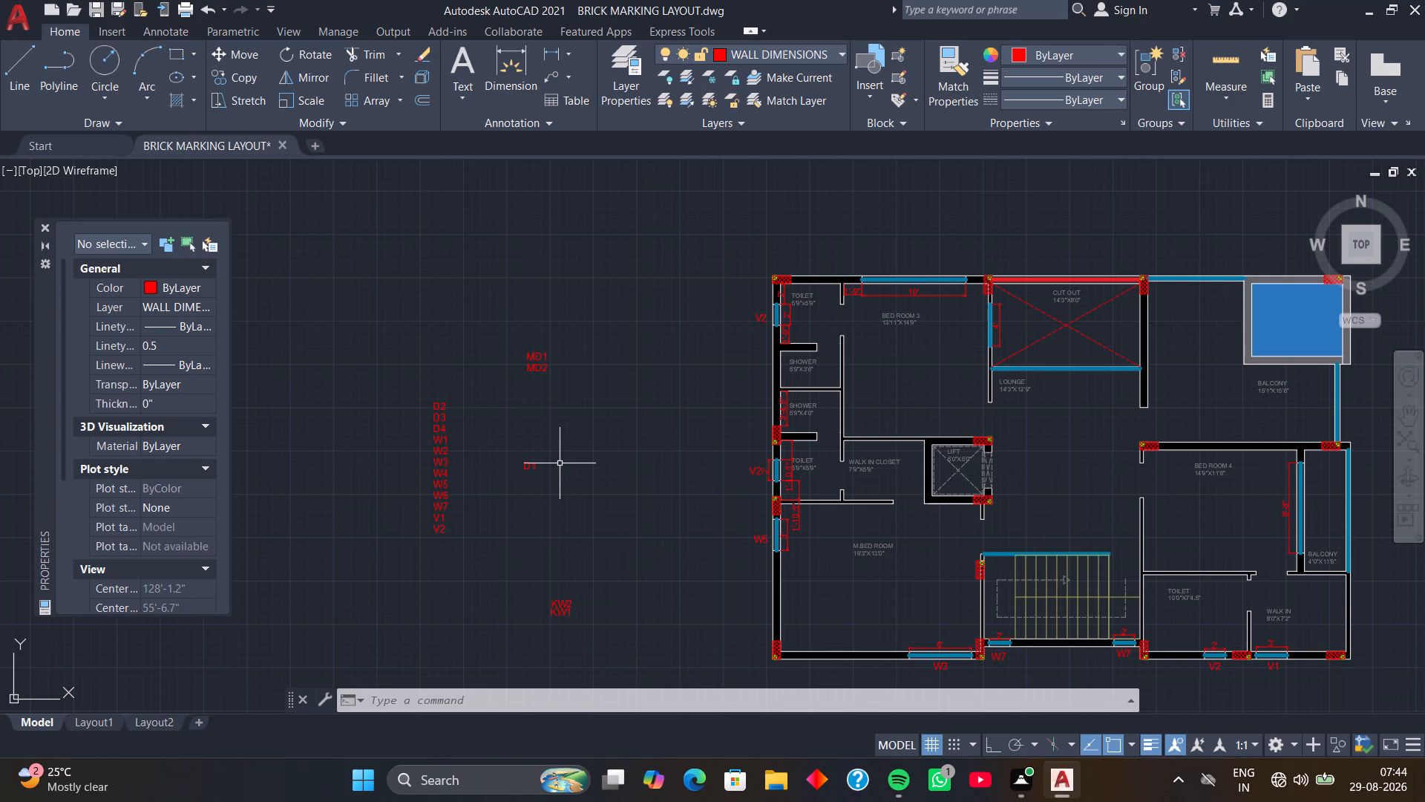
scroll(451, 475, "up", 1)
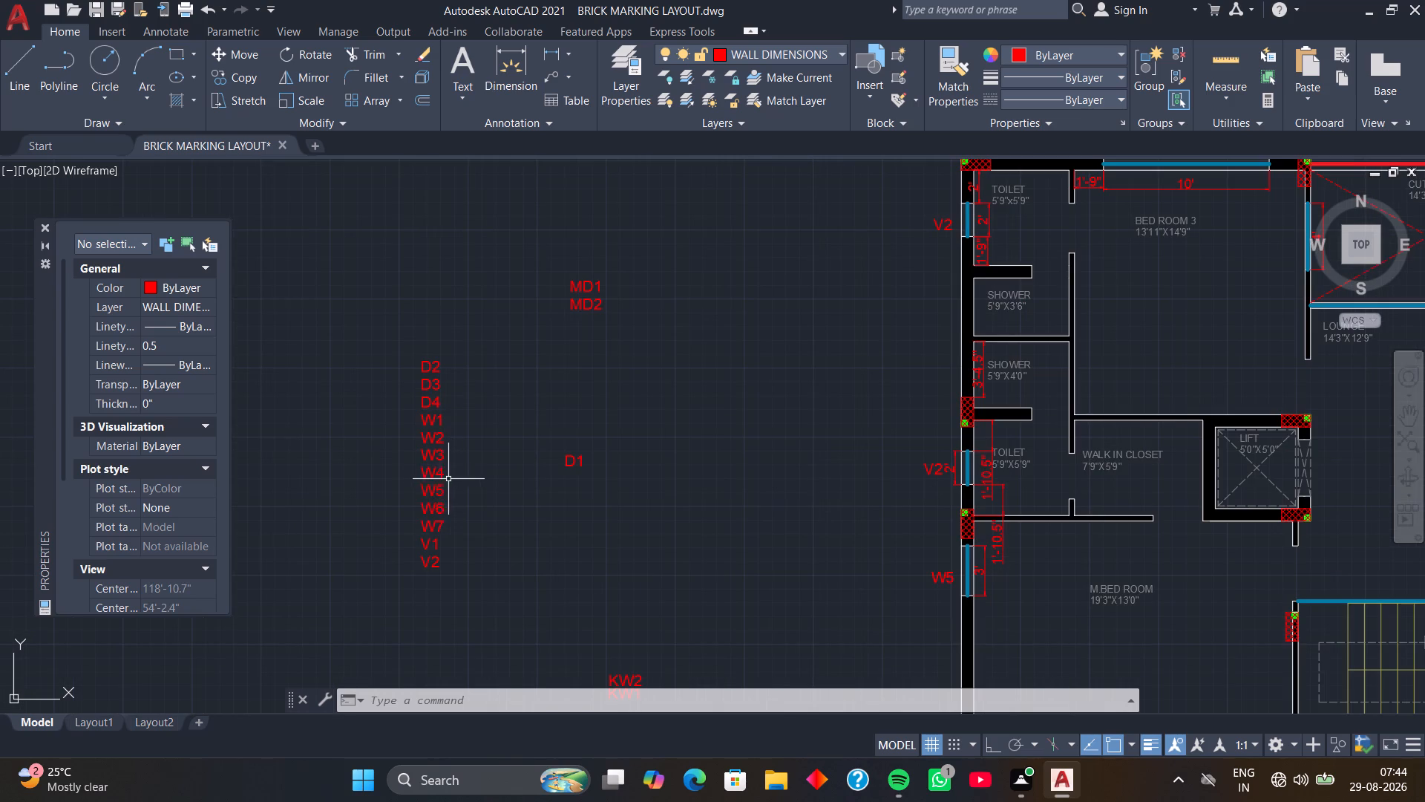
left_click(443, 508)
type("CO")
key("space")
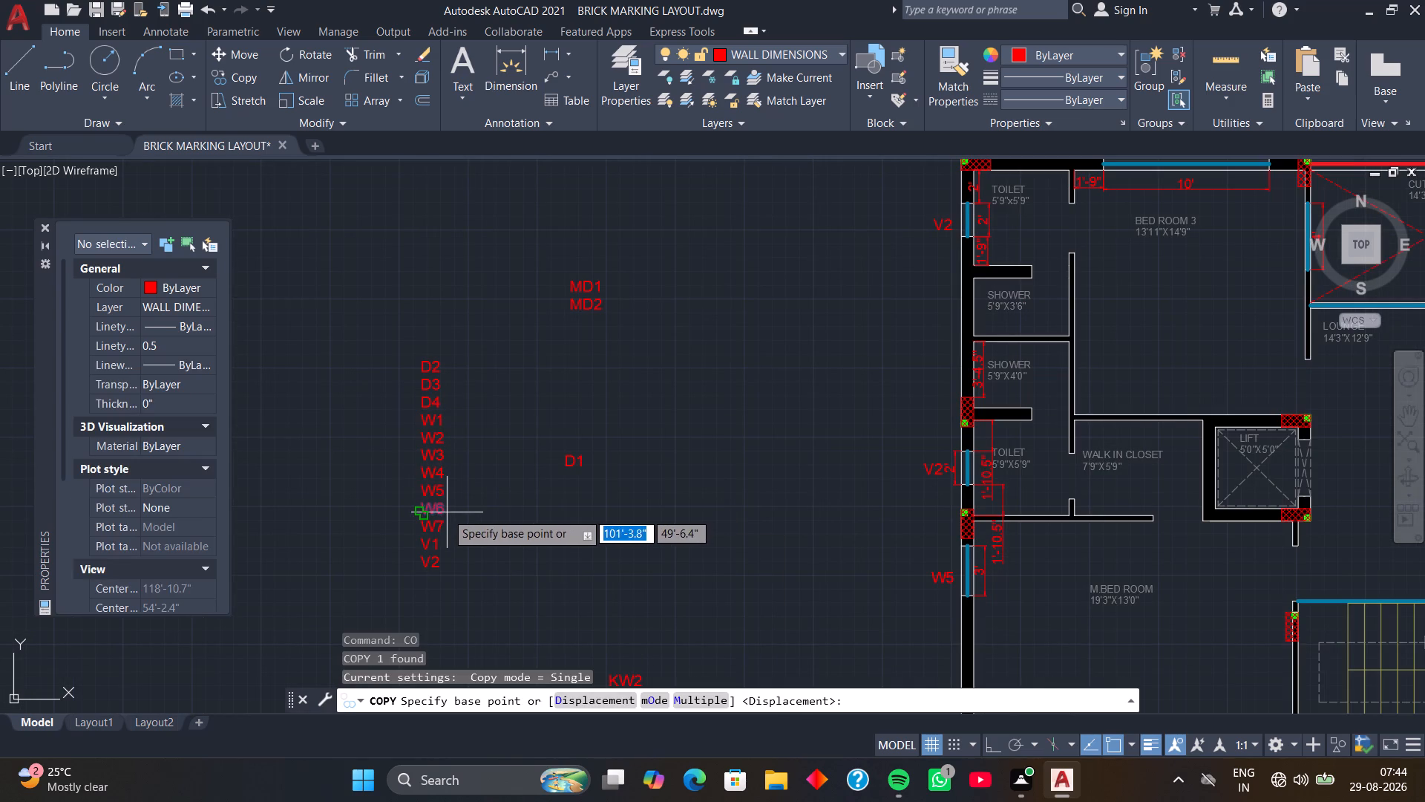
left_click(445, 512)
scroll(760, 417, "down", 2)
middle_click_drag(760, 415, 677, 496)
scroll(814, 423, "up", 3)
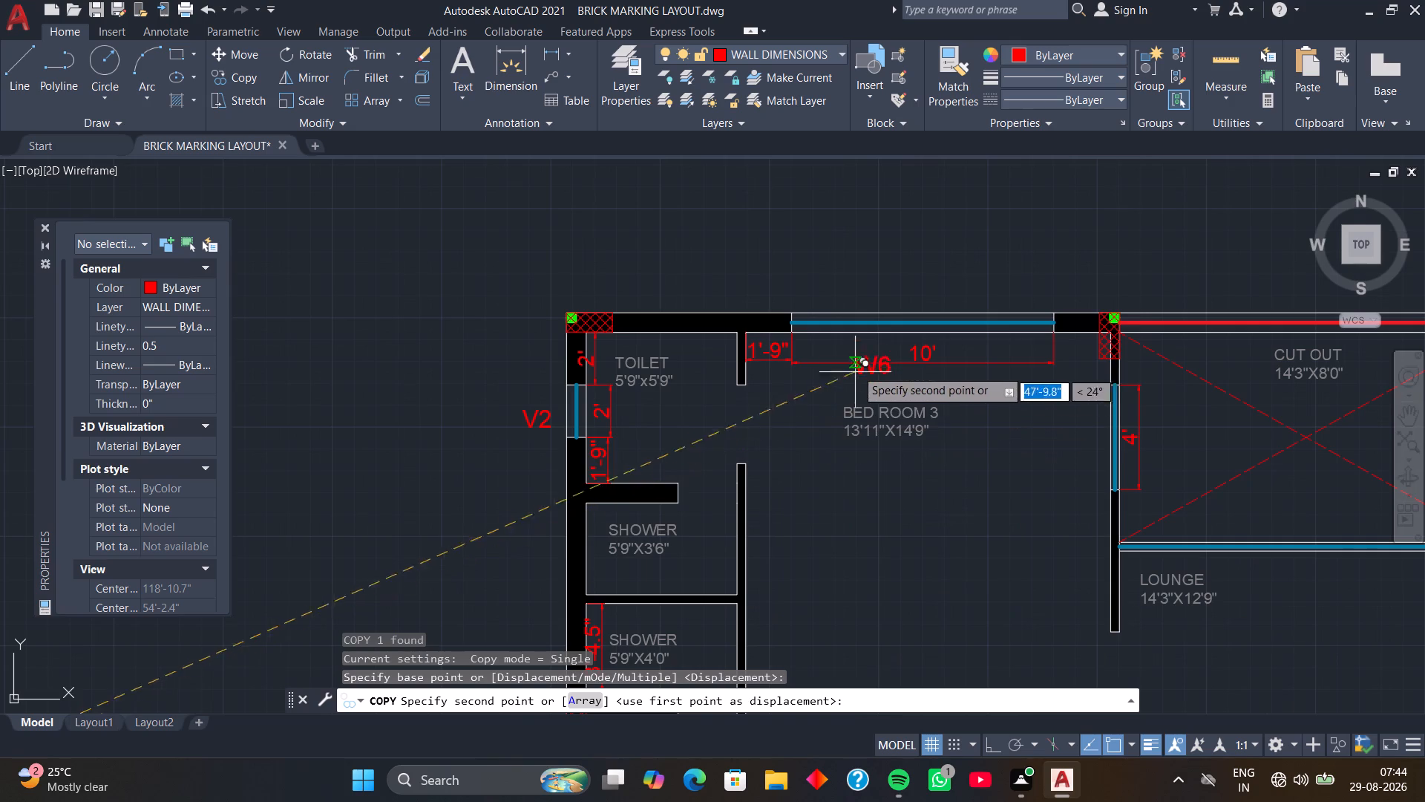
left_click(900, 297)
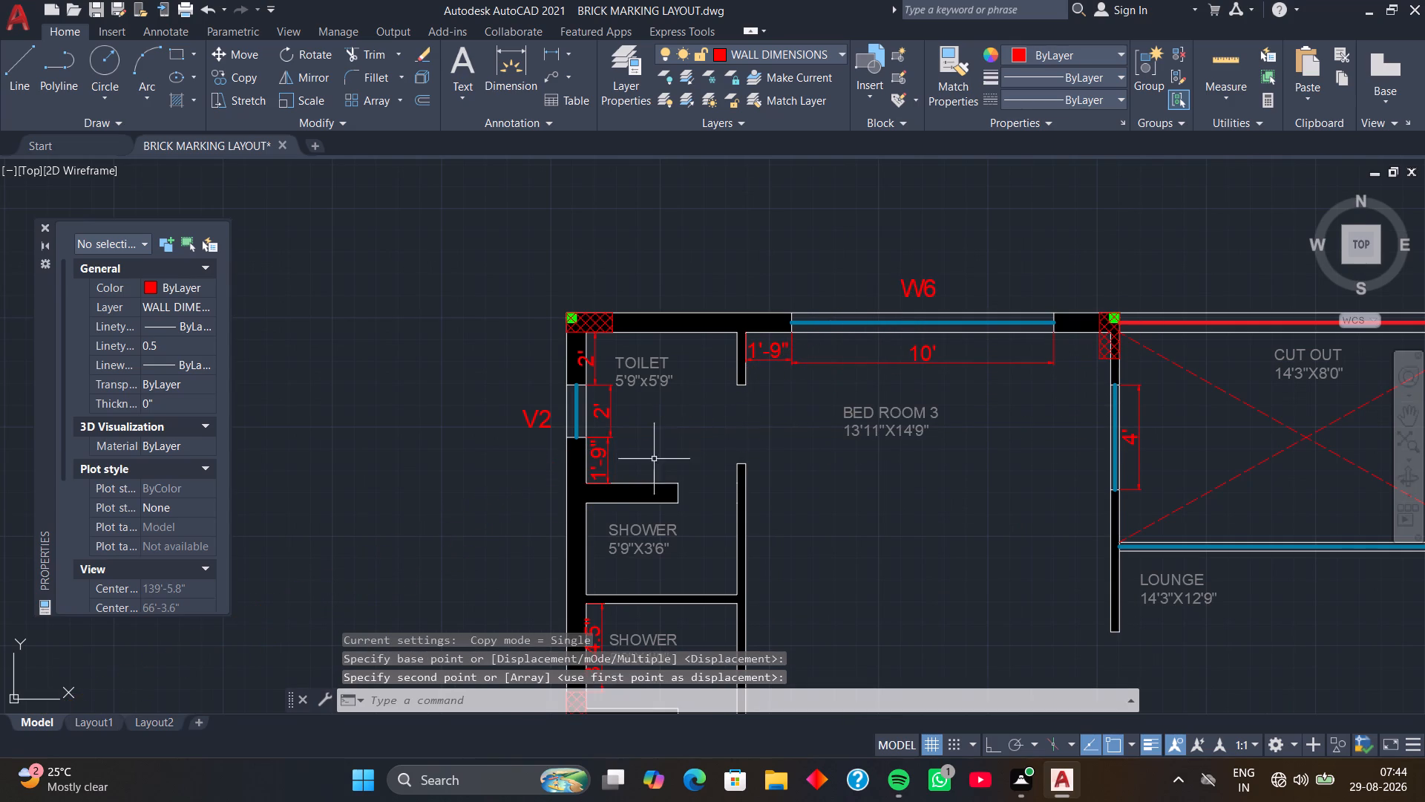
Copy the W4 label from the label column to beside the 4' window between Bed Room 3 and the Cut Out.
scroll(432, 512, "down", 2)
middle_click_drag(394, 530, 753, 476)
scroll(574, 550, "up", 2)
middle_click_drag(543, 565, 619, 445)
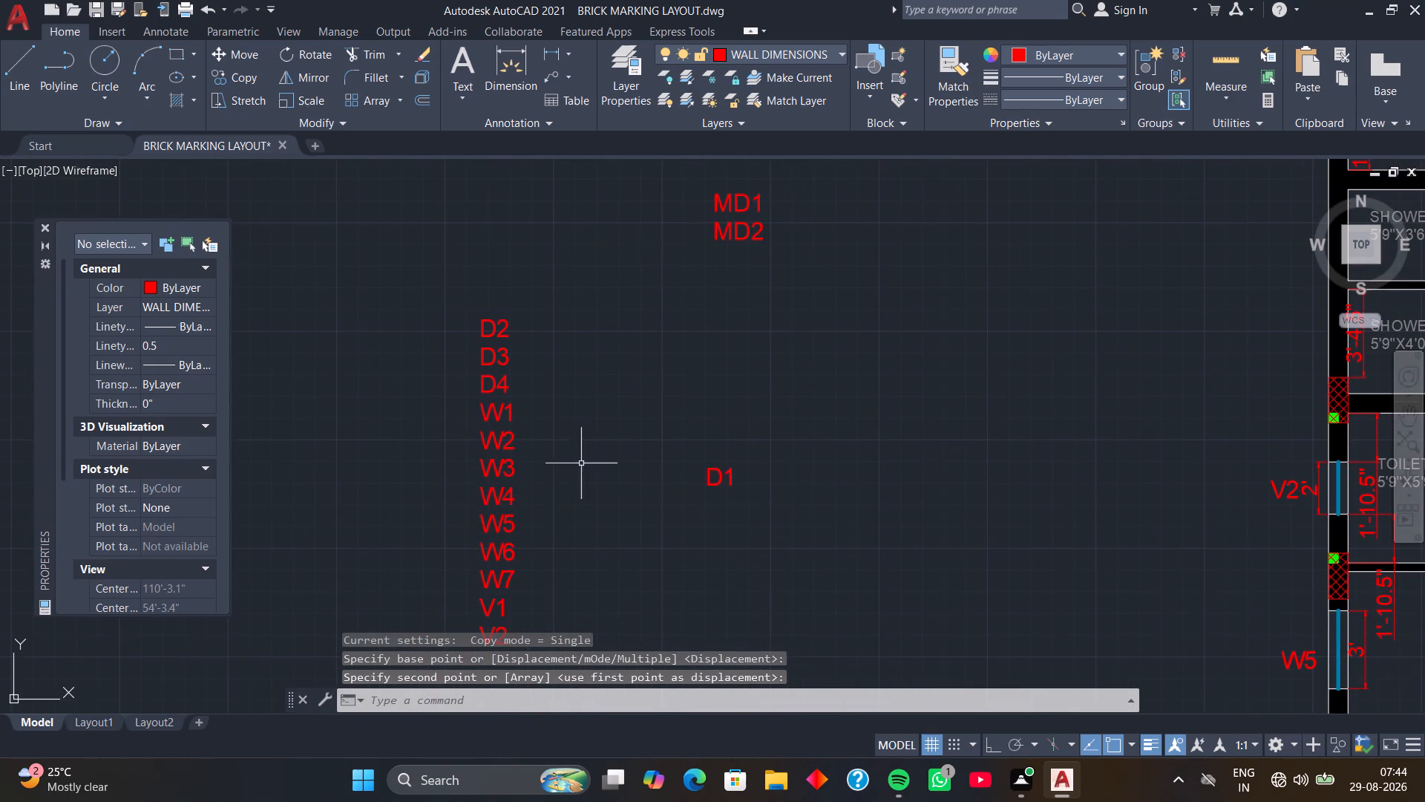
left_click(514, 495)
type("CO")
key("space")
left_click(515, 501)
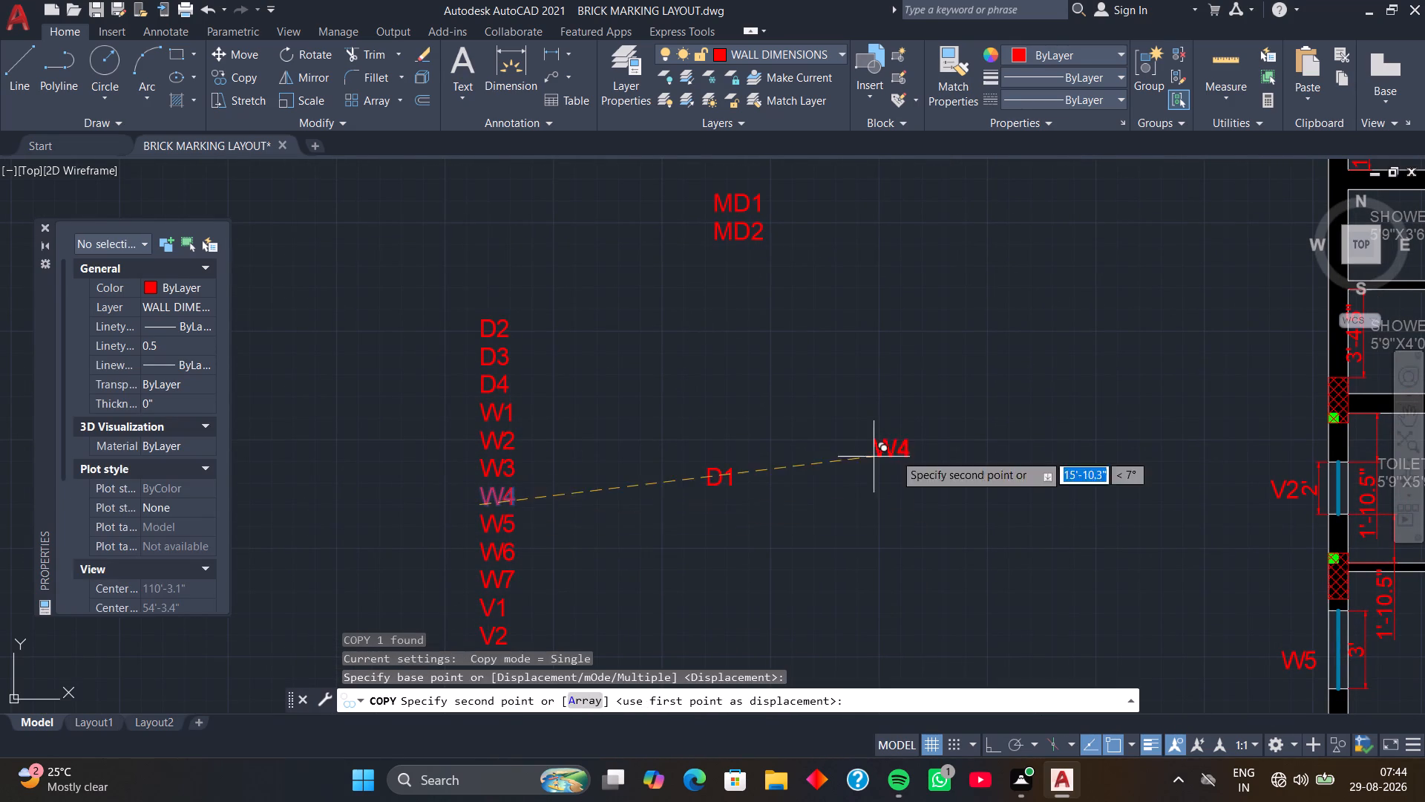
scroll(941, 440, "down", 3)
middle_click_drag(965, 438, 643, 501)
scroll(857, 464, "up", 3)
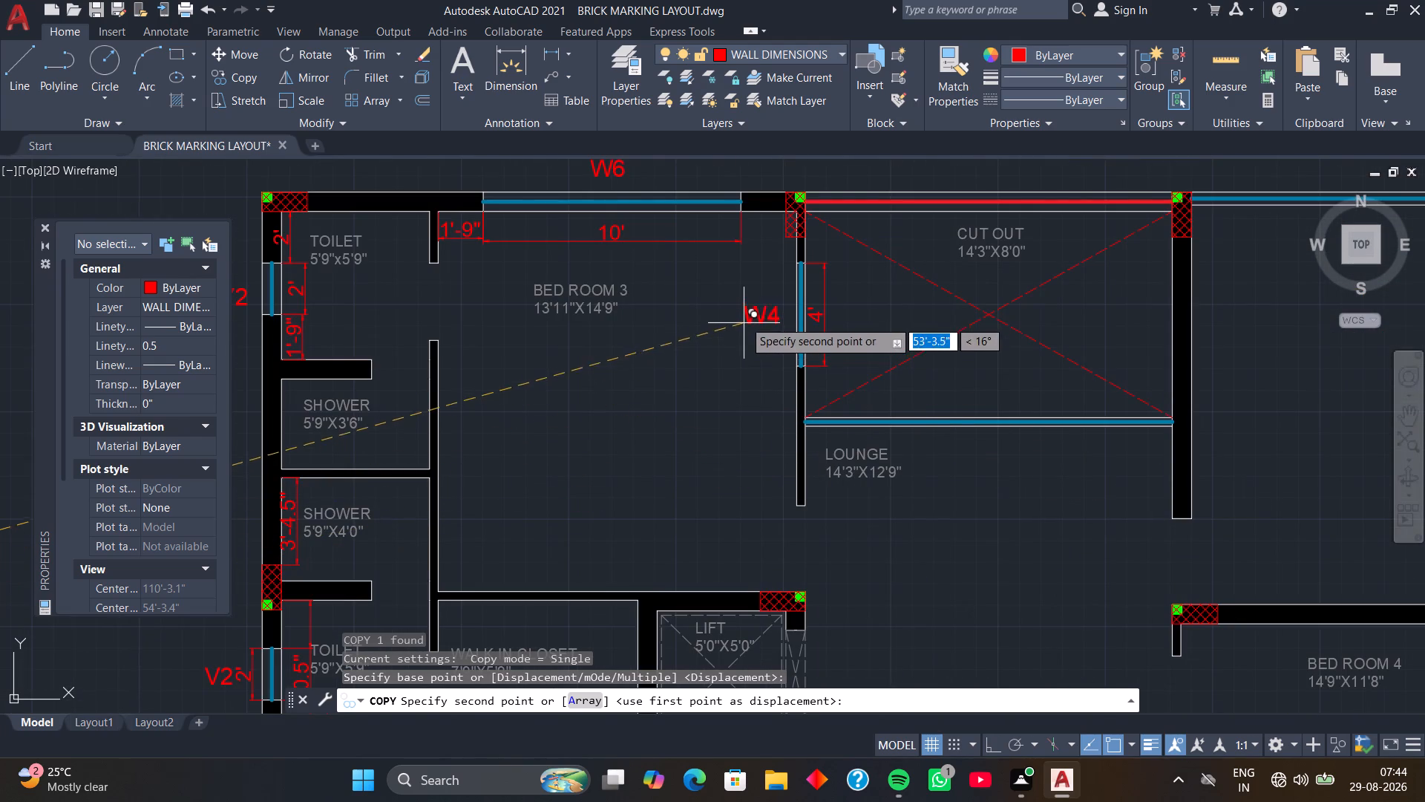
left_click(744, 318)
Copy the D1 label to the opening leading to the 15'1"X15'6" Balcony and to the Bed Room 4 doorway, using the Multiple option.
scroll(745, 402, "down", 3)
middle_click_drag(727, 459, 764, 386)
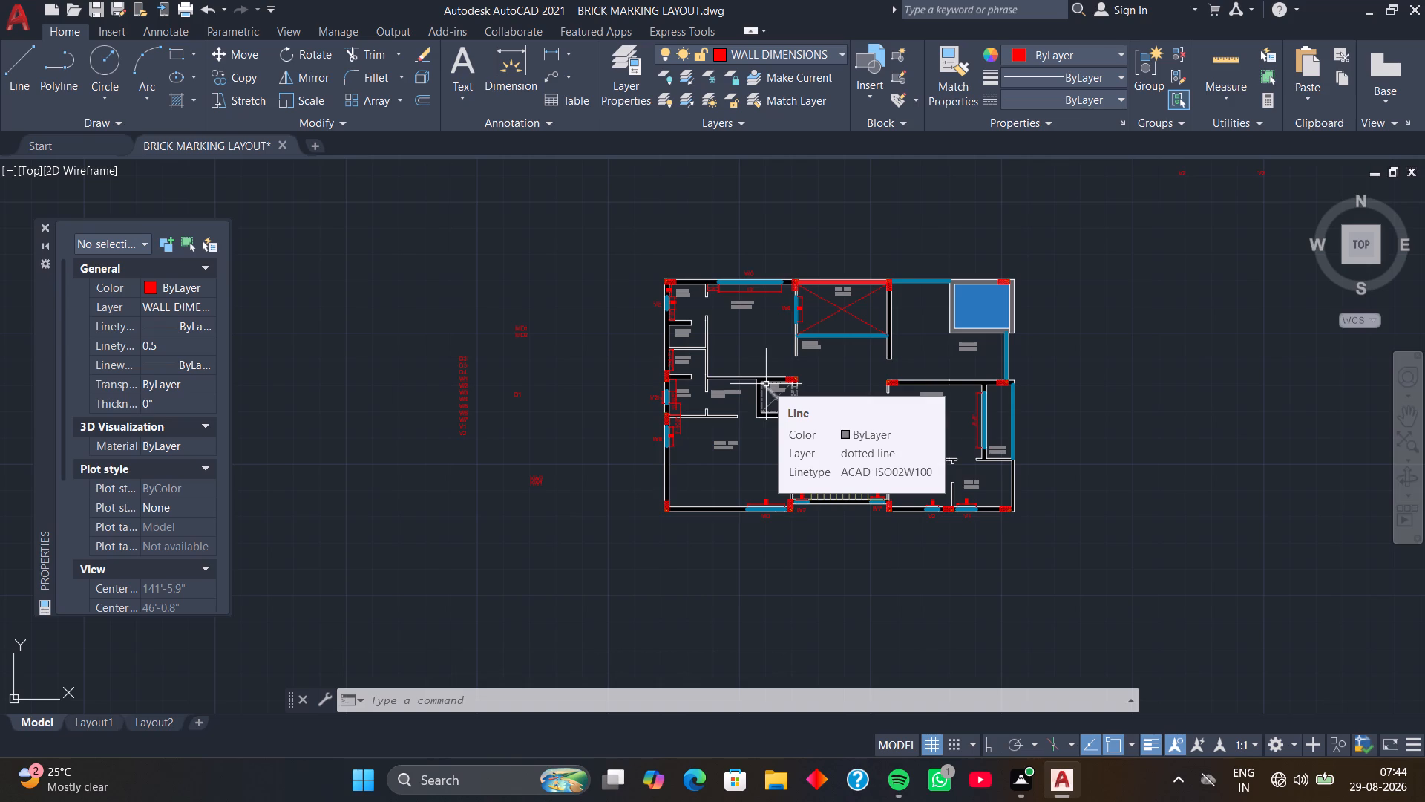
middle_click_drag(444, 470, 499, 479)
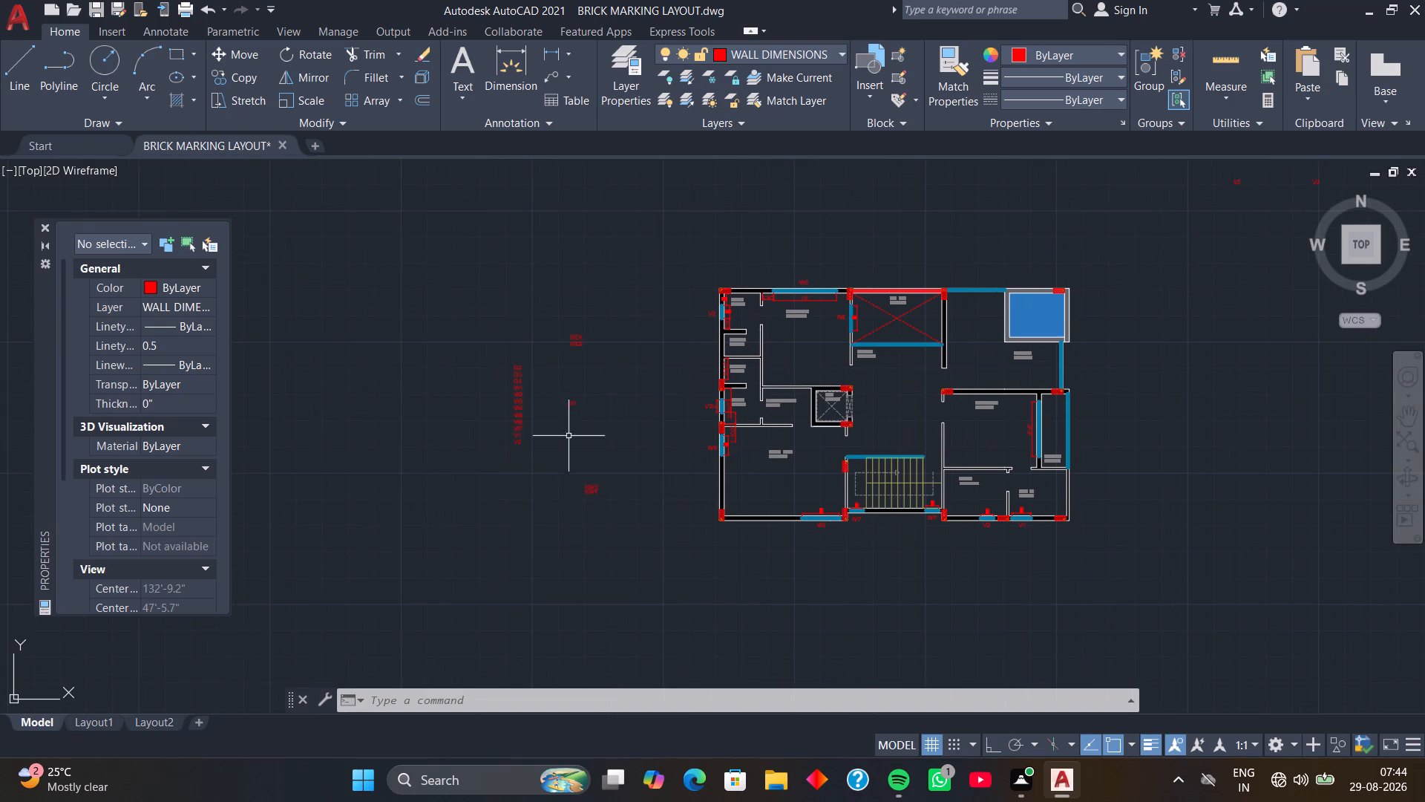
scroll(573, 423, "up", 3)
left_click(615, 297)
left_click(499, 365)
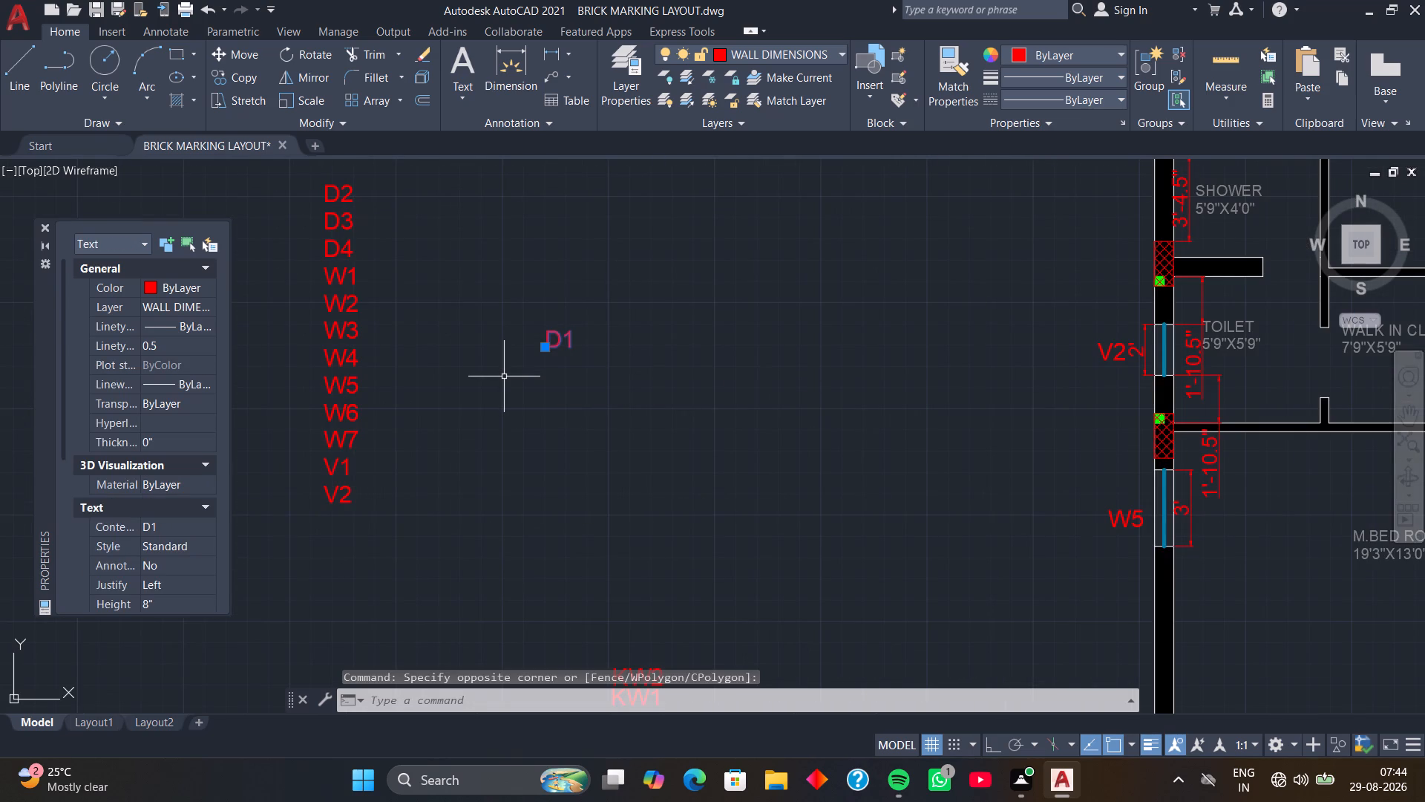
type("CO")
key("space")
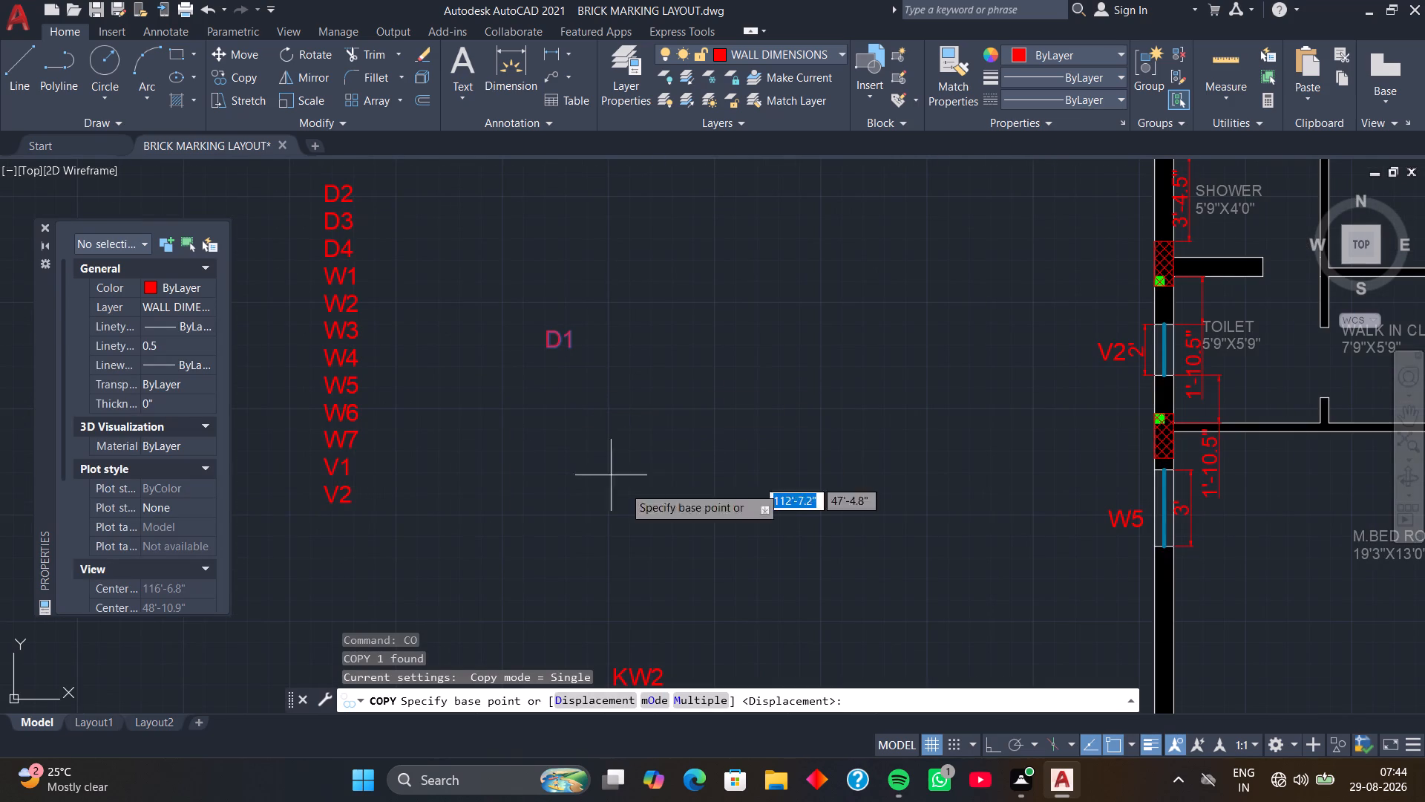
type("M")
key("space")
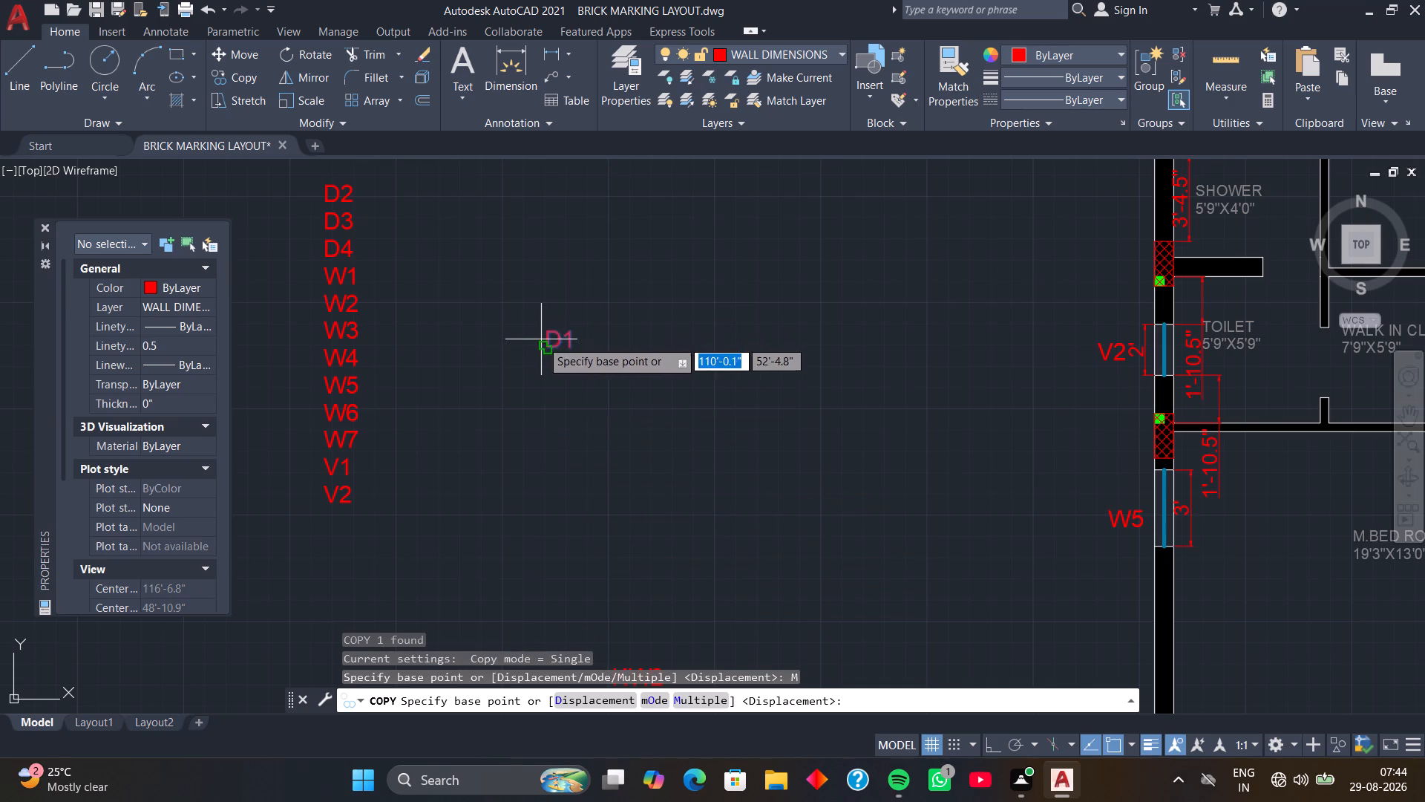
left_click(541, 340)
scroll(775, 387, "down", 2)
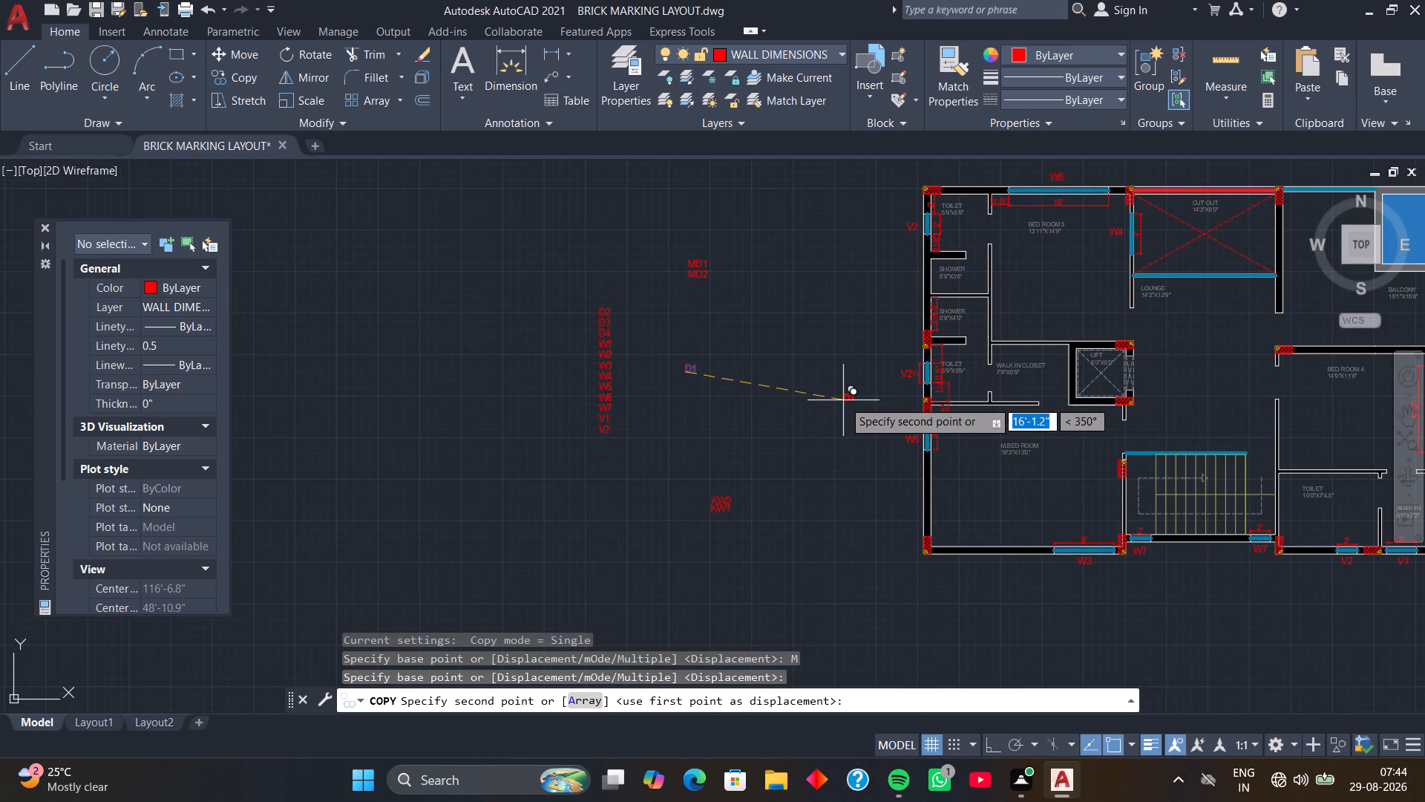
middle_click_drag(1228, 385, 960, 417)
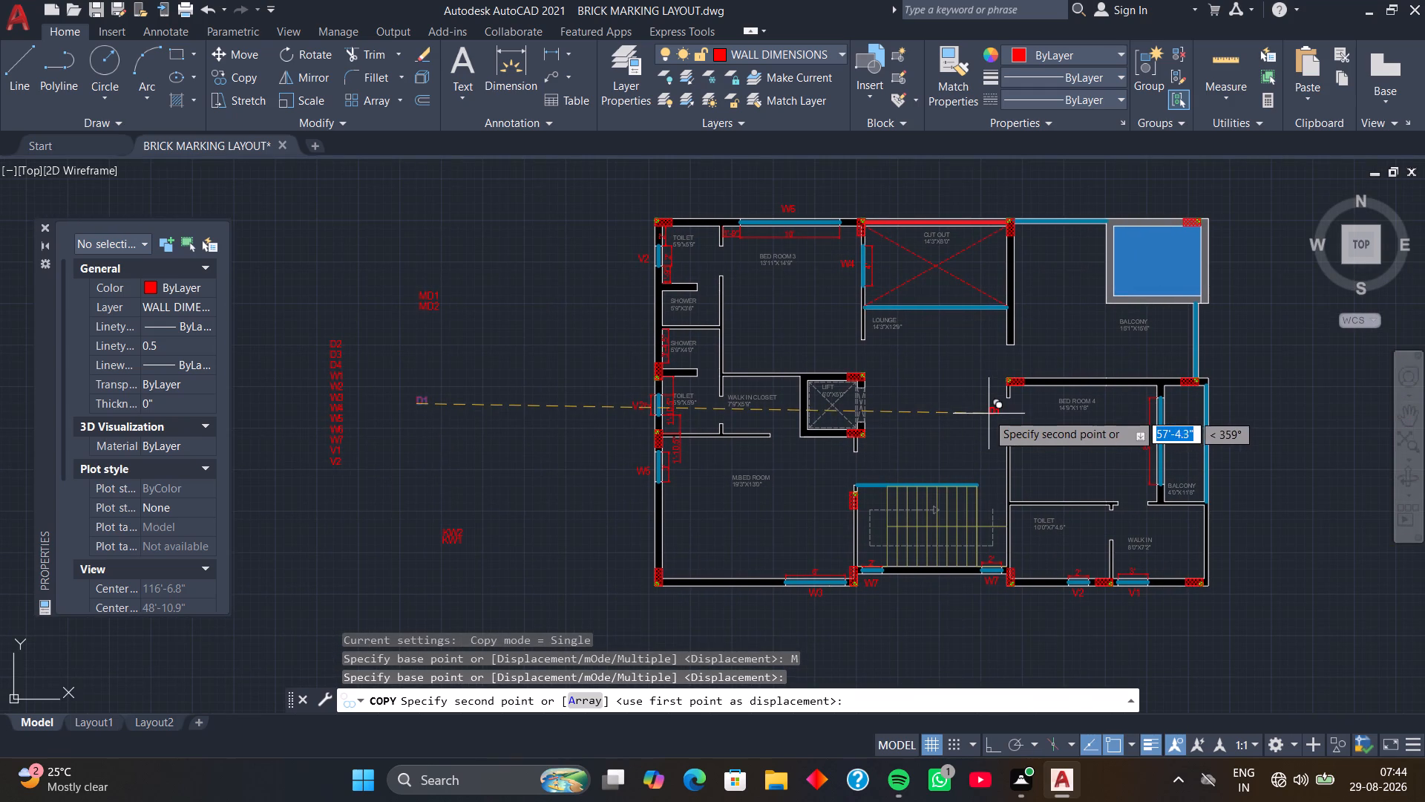
scroll(1000, 372, "up", 2)
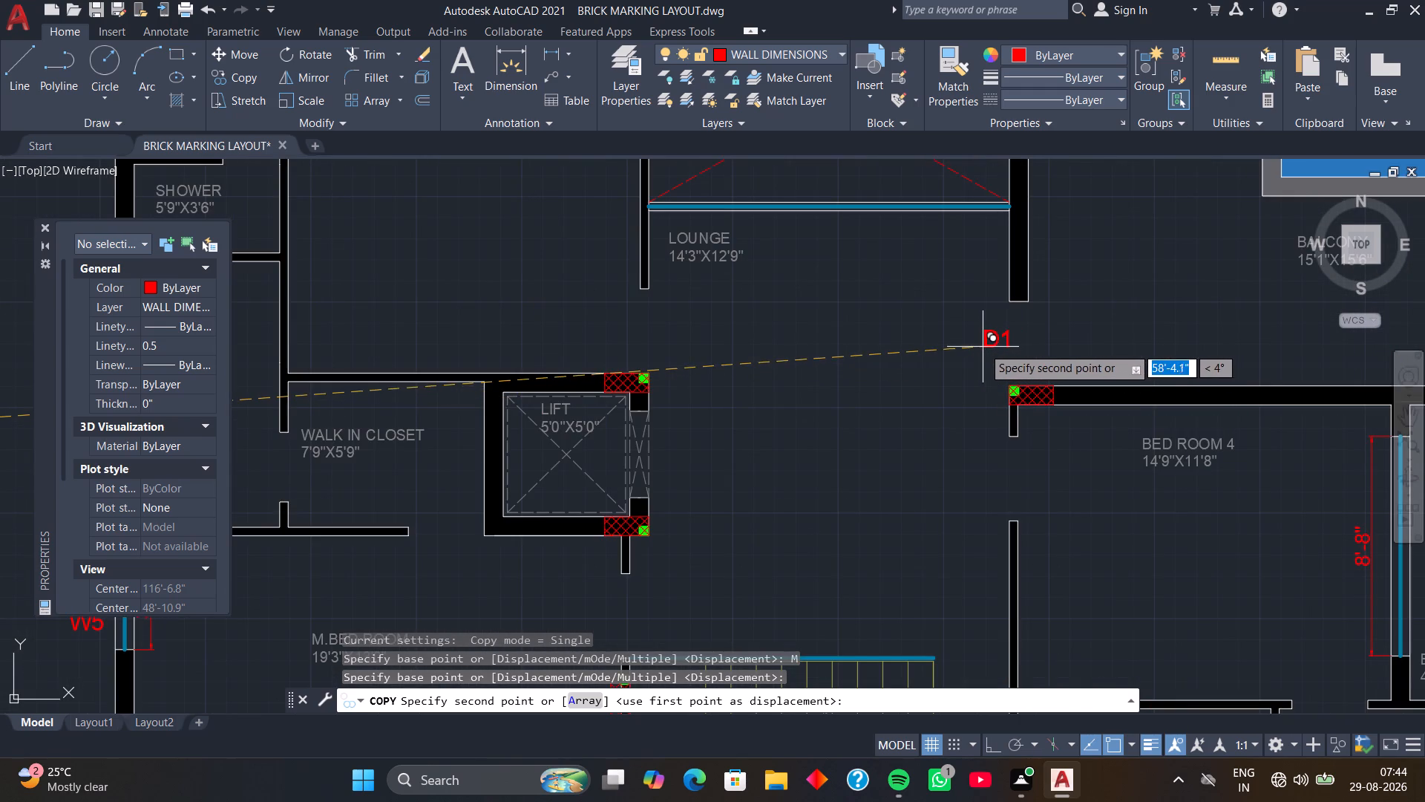
left_click(986, 345)
left_click(994, 474)
Copy the D1 label to the opening between Bed Room 3 and the Lounge and to the M.Bed Room doorway beside the staircase.
scroll(948, 465, "down", 1)
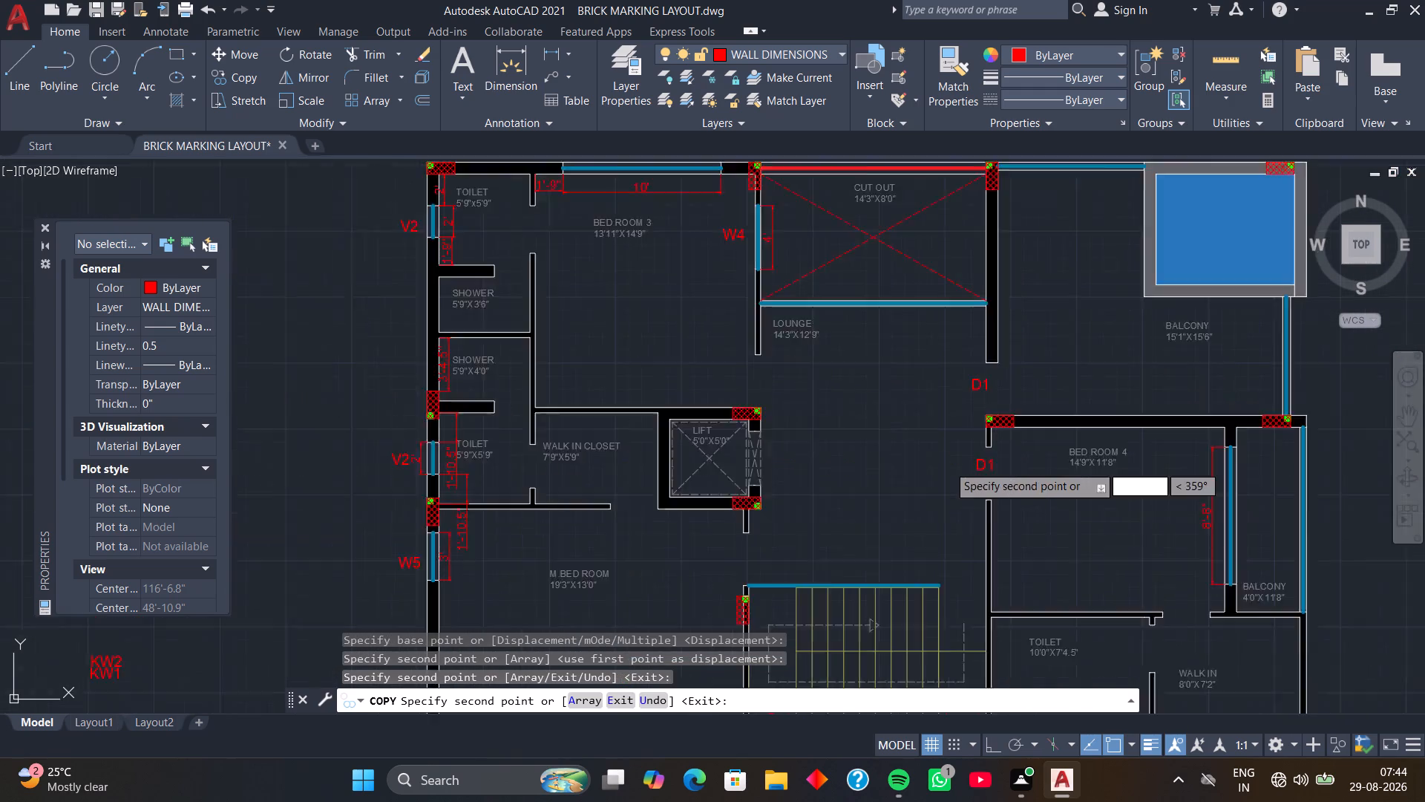
scroll(948, 465, "down", 1)
middle_click_drag(940, 478, 1002, 427)
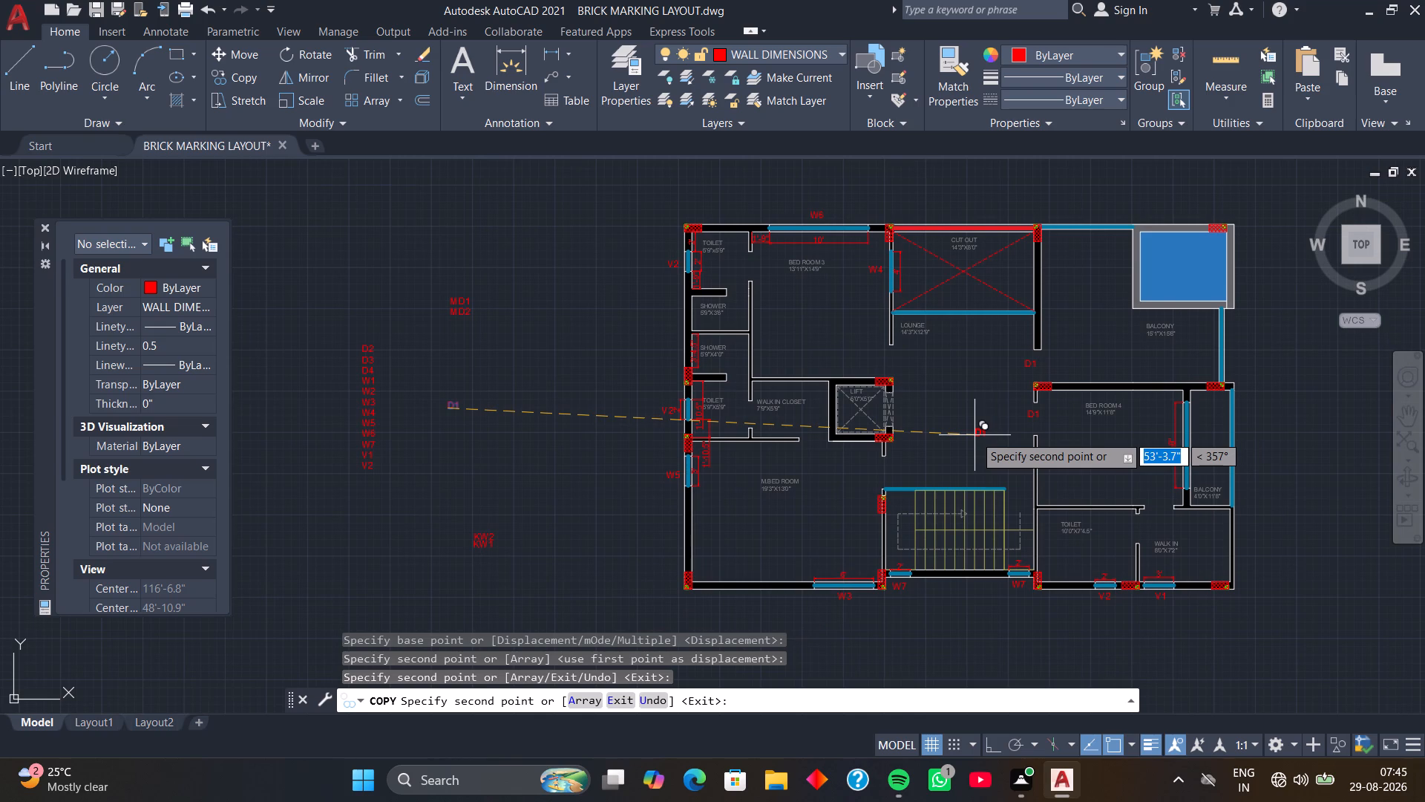
scroll(883, 359, "up", 2)
left_click(897, 370)
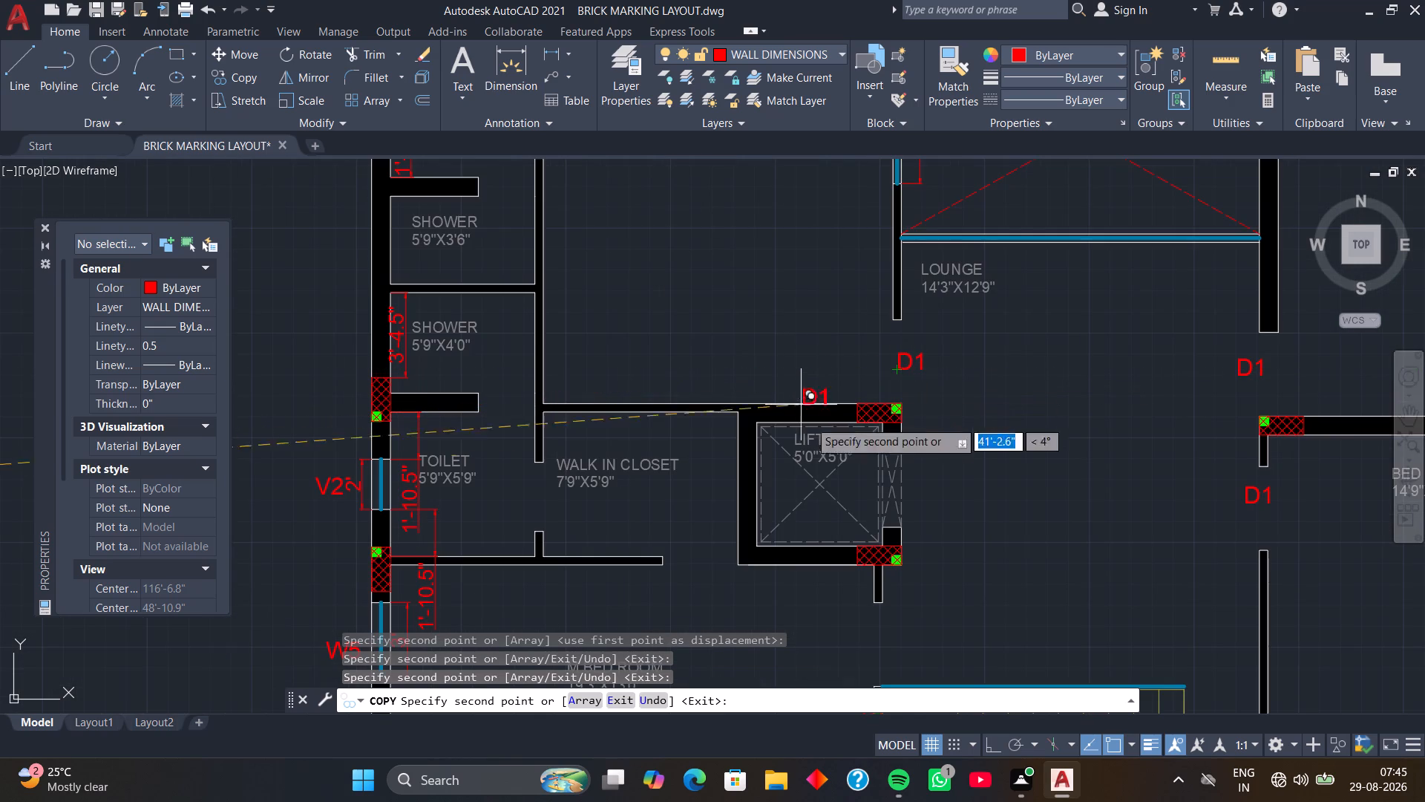
middle_click_drag(957, 506, 927, 301)
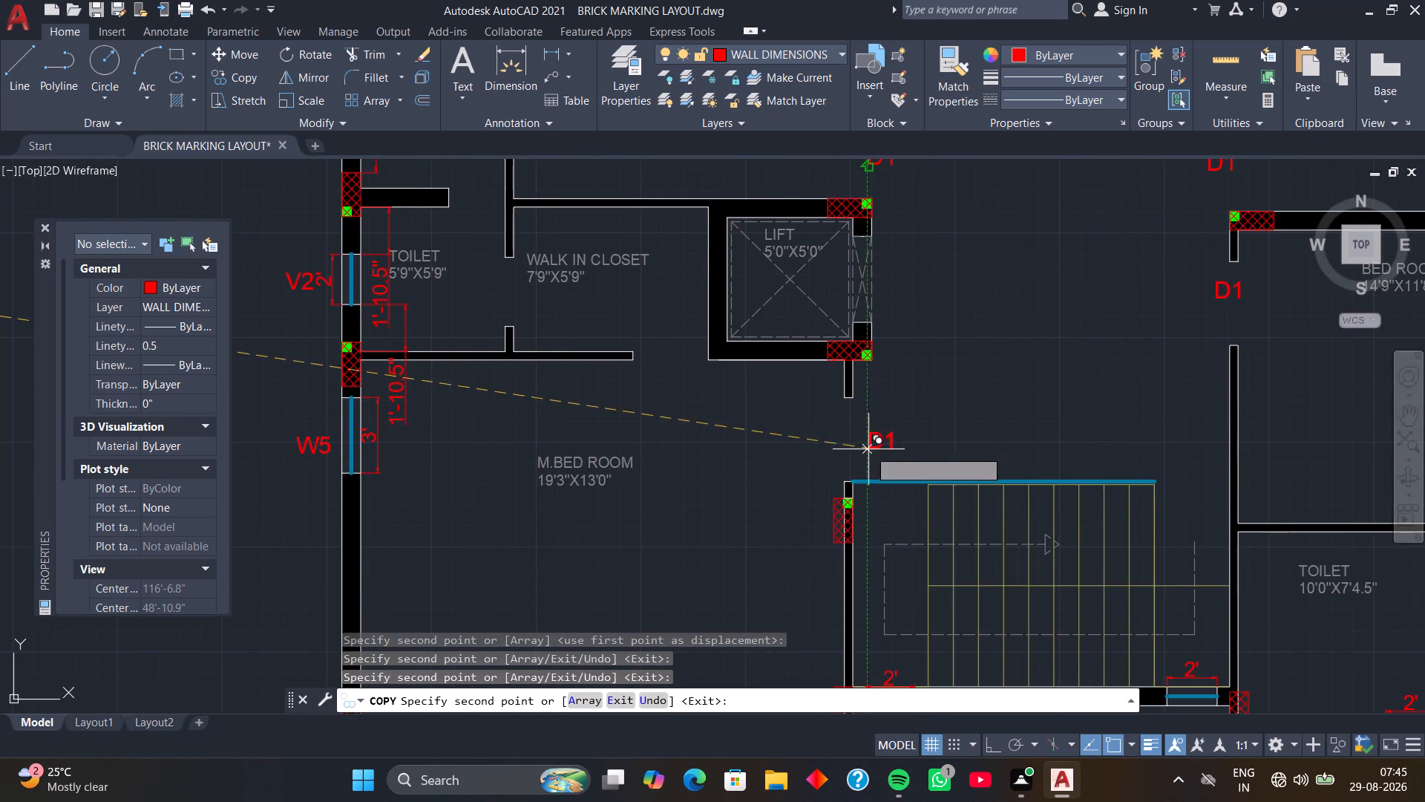
left_click(847, 437)
scroll(882, 454, "down", 2)
middle_click_drag(882, 454, 979, 415)
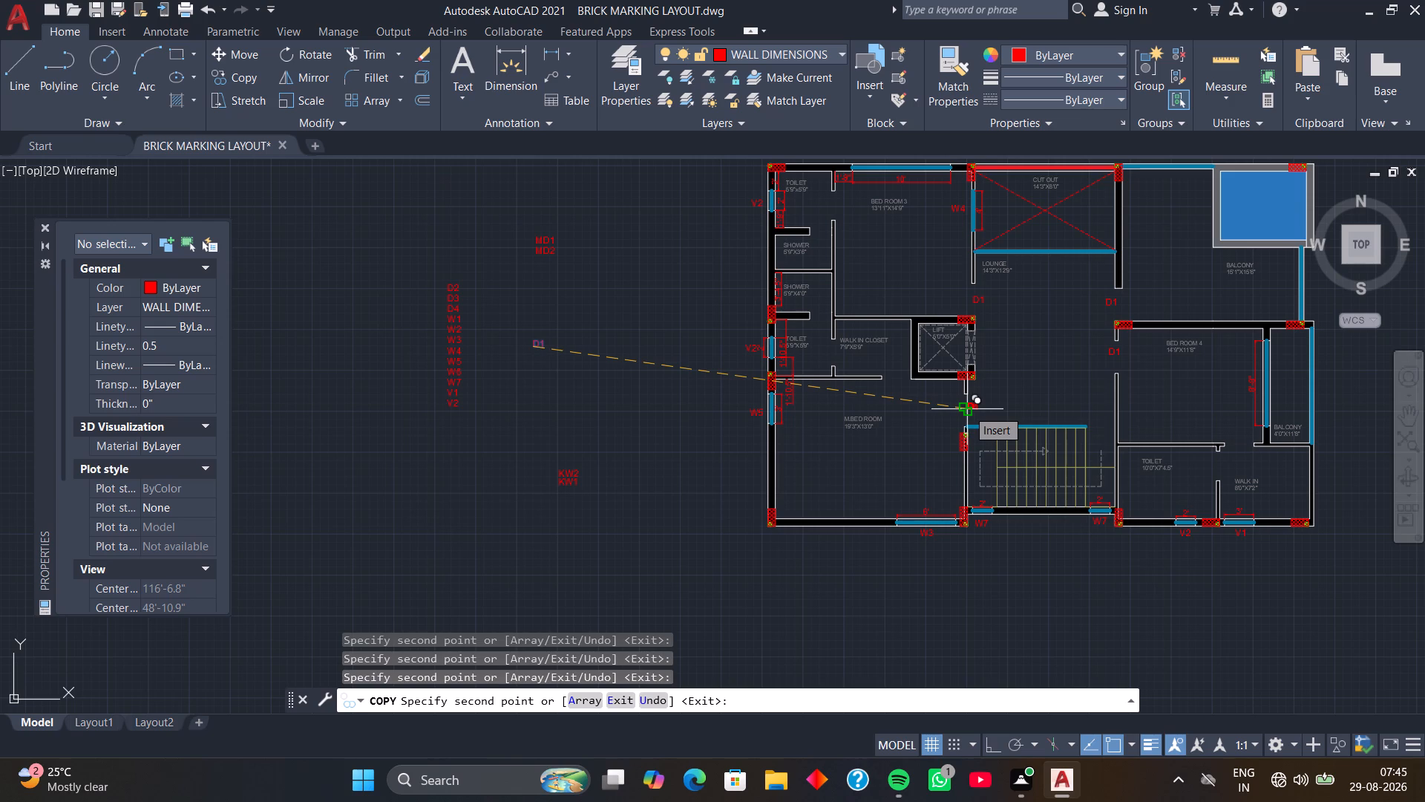
key("space")
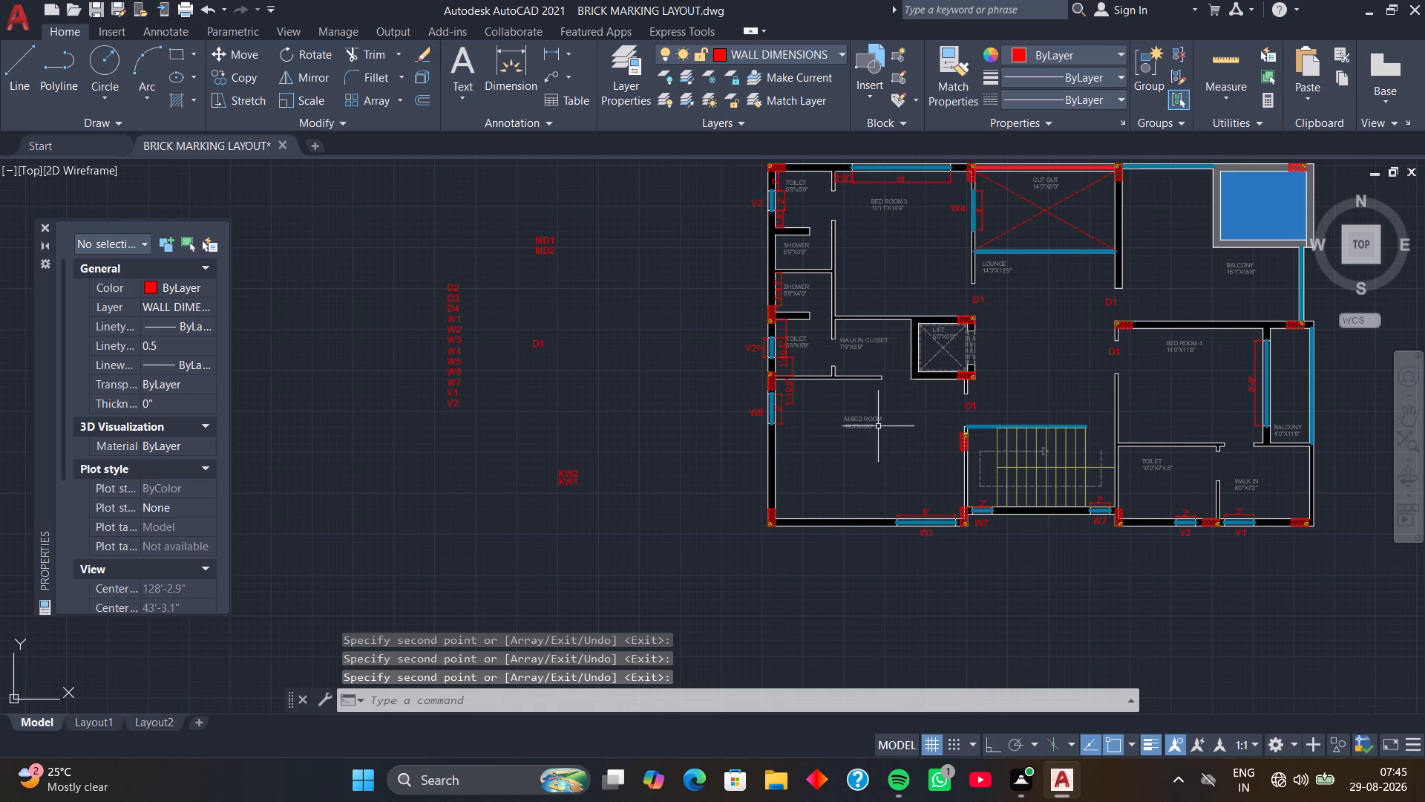
Copy the D2 label to Bed Room 3's toilet doorway and the opening between the 10'0"X7'4.5" Toilet and Walk In, using the Multiple option.
scroll(455, 286, "up", 2)
left_click(455, 286)
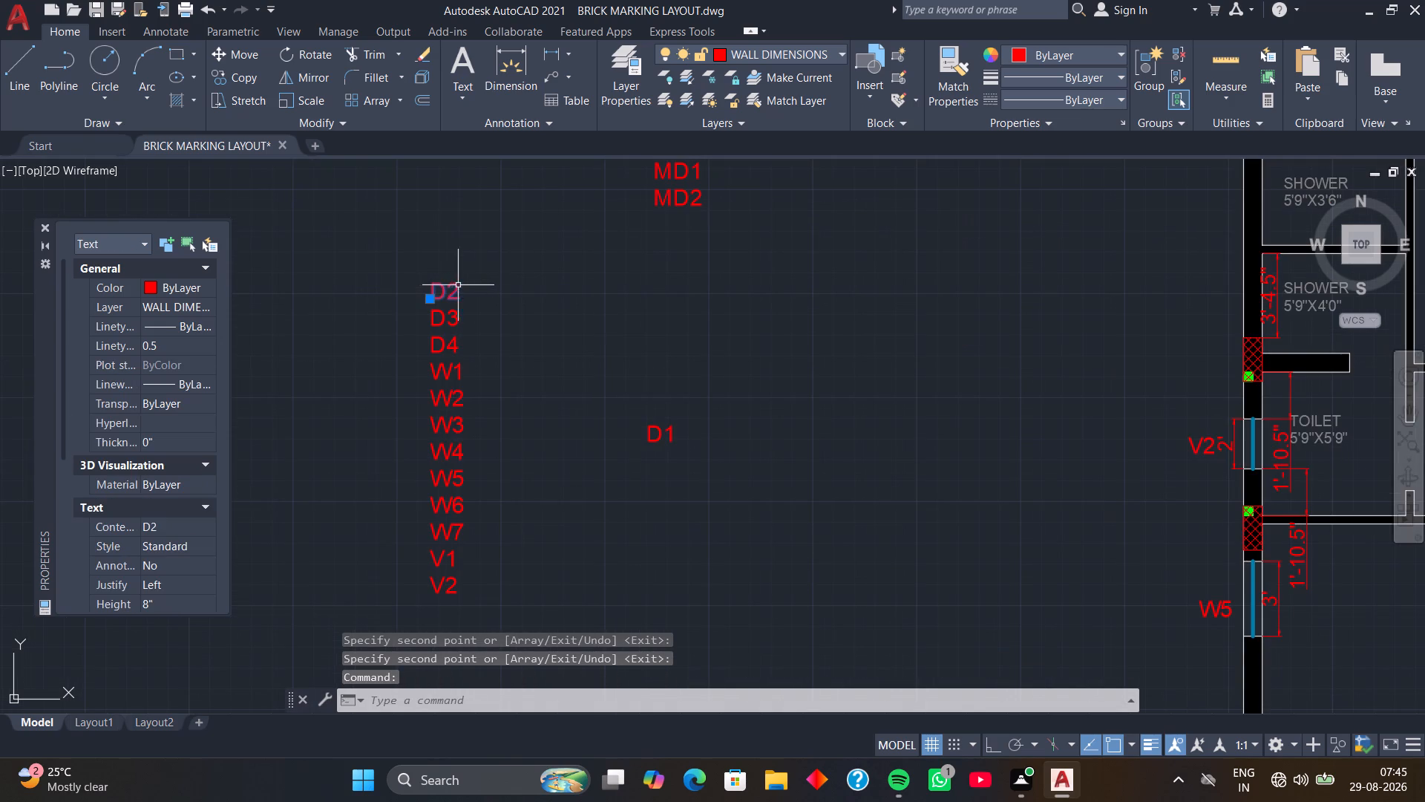
key("c")
key("o")
key("space")
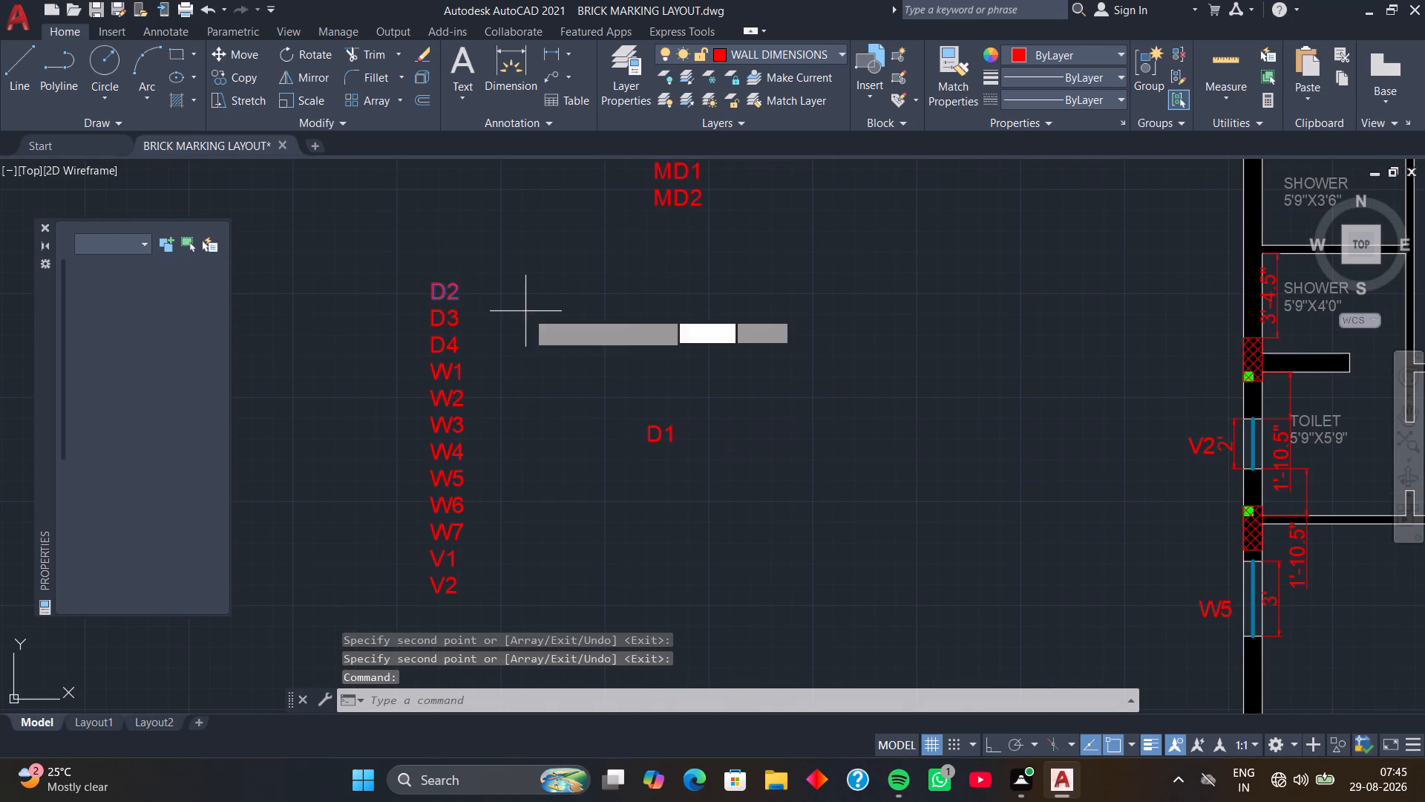
type("M")
key("space")
left_click(455, 293)
scroll(640, 313, "down", 2)
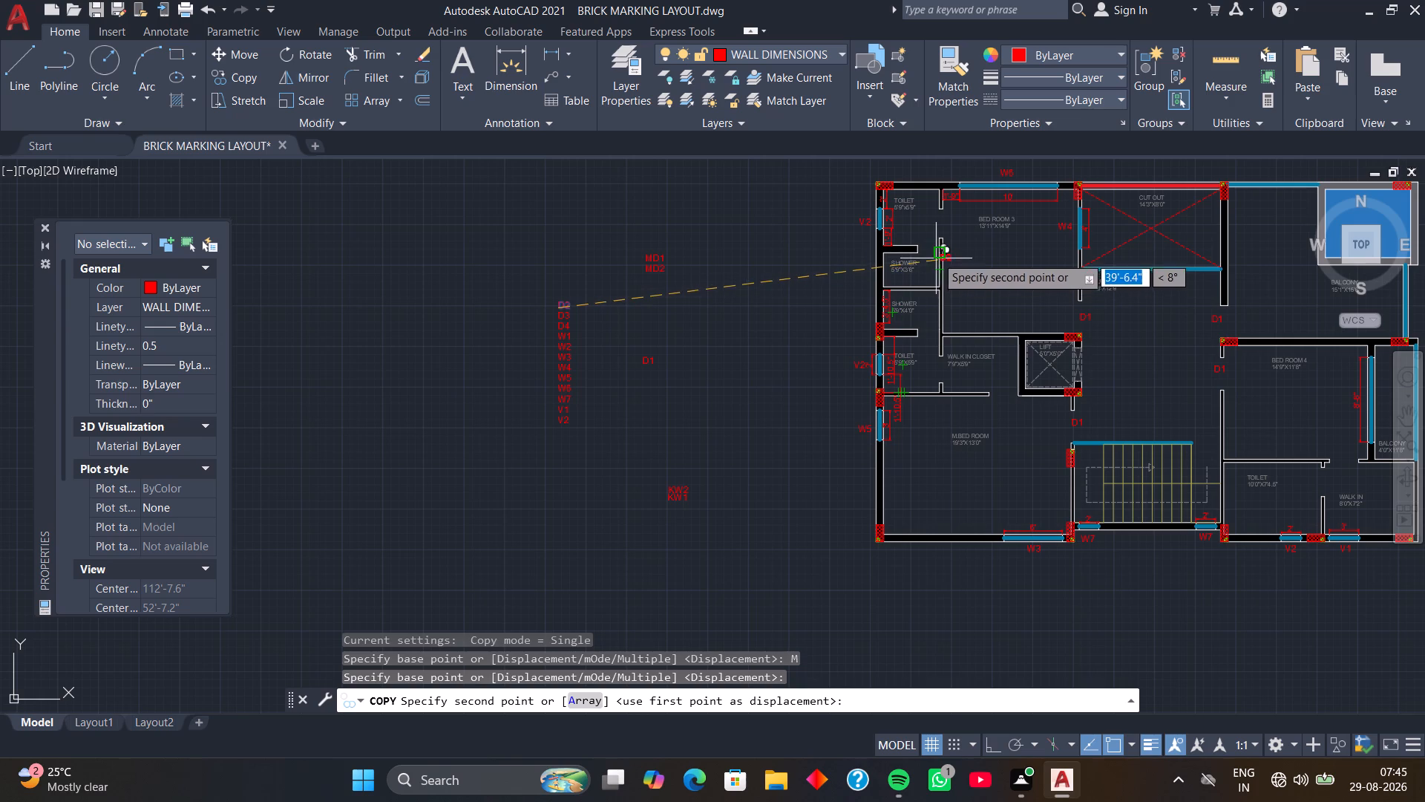
scroll(937, 237, "up", 3)
middle_click_drag(937, 221, 955, 396)
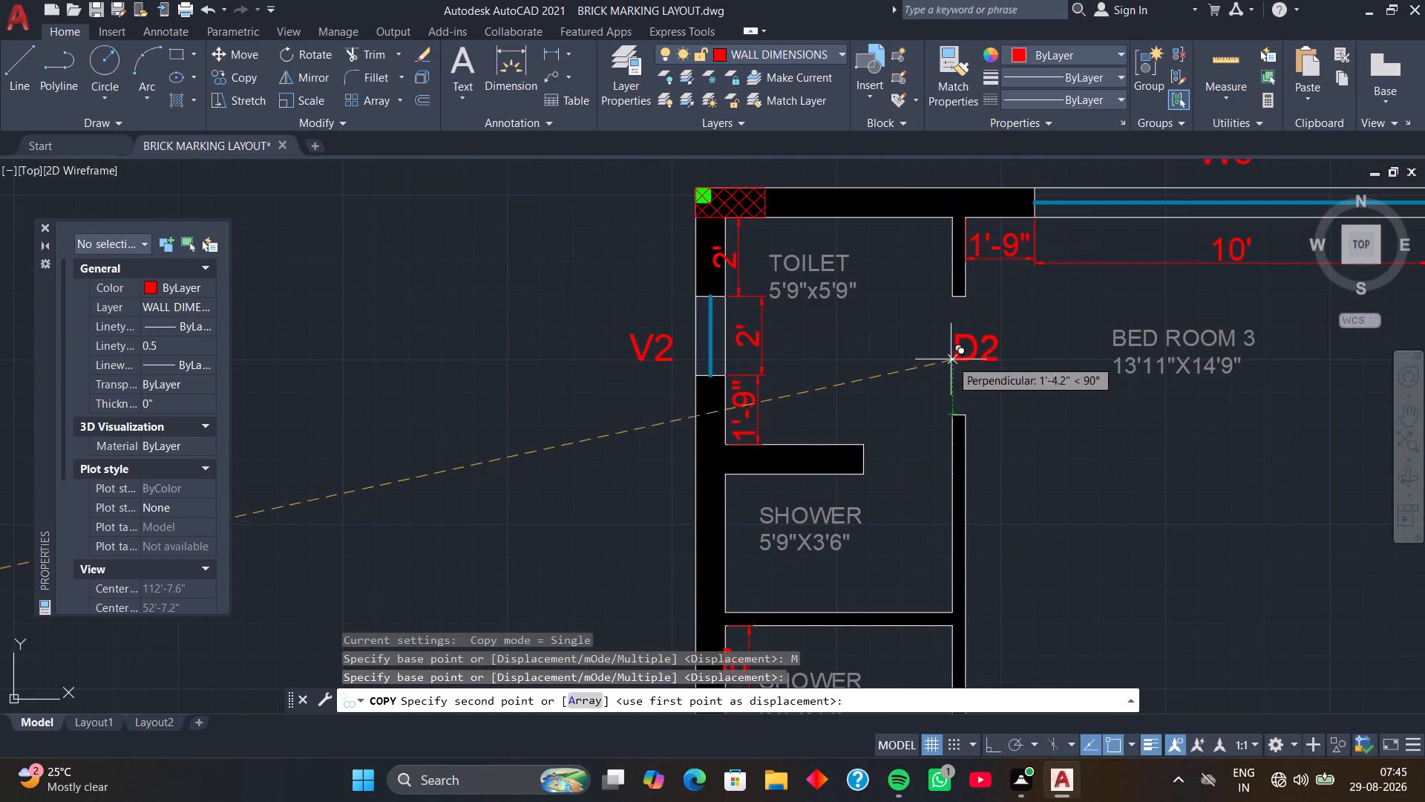
left_click(950, 350)
scroll(977, 385, "down", 4)
middle_click_drag(1018, 437, 914, 294)
middle_click_drag(927, 394, 905, 372)
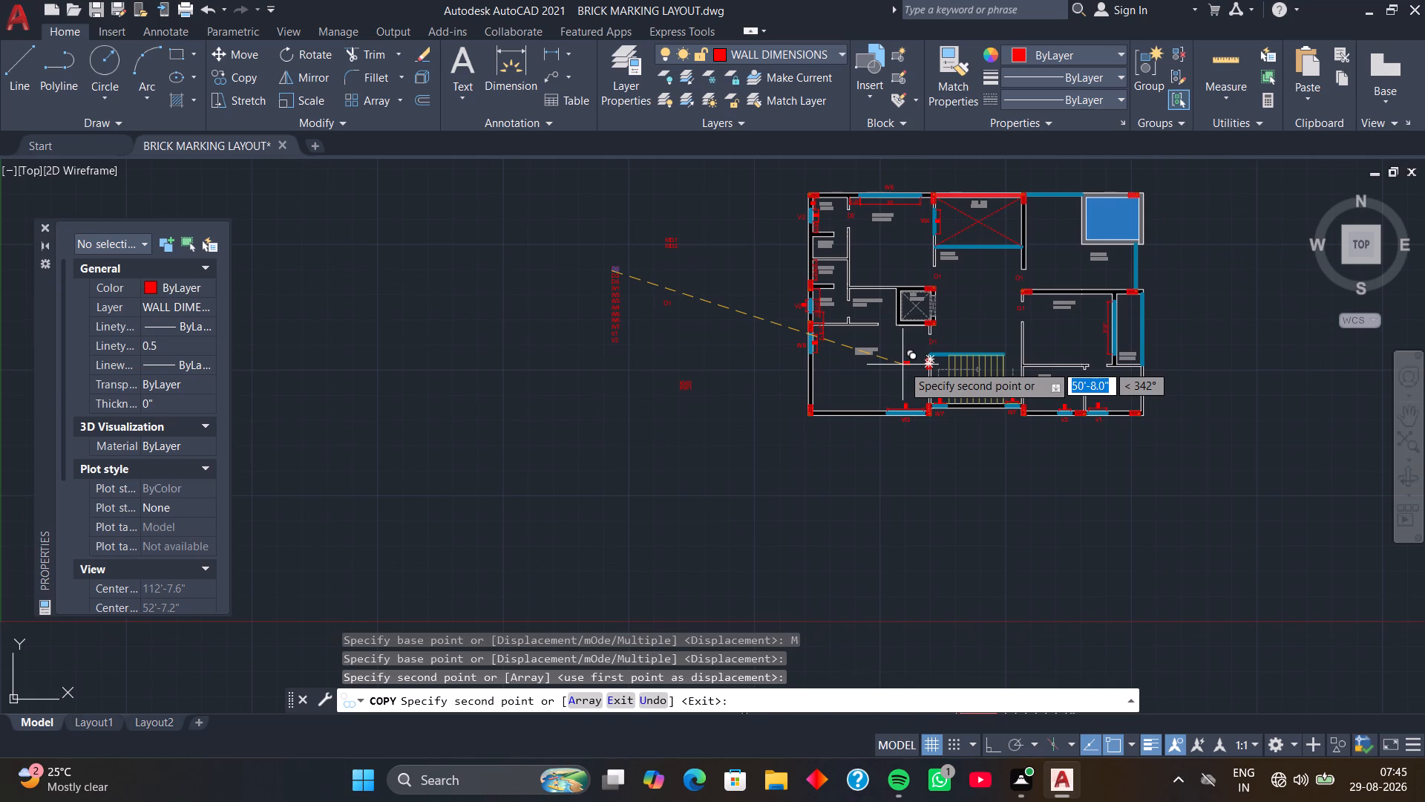
scroll(1074, 378, "up", 2)
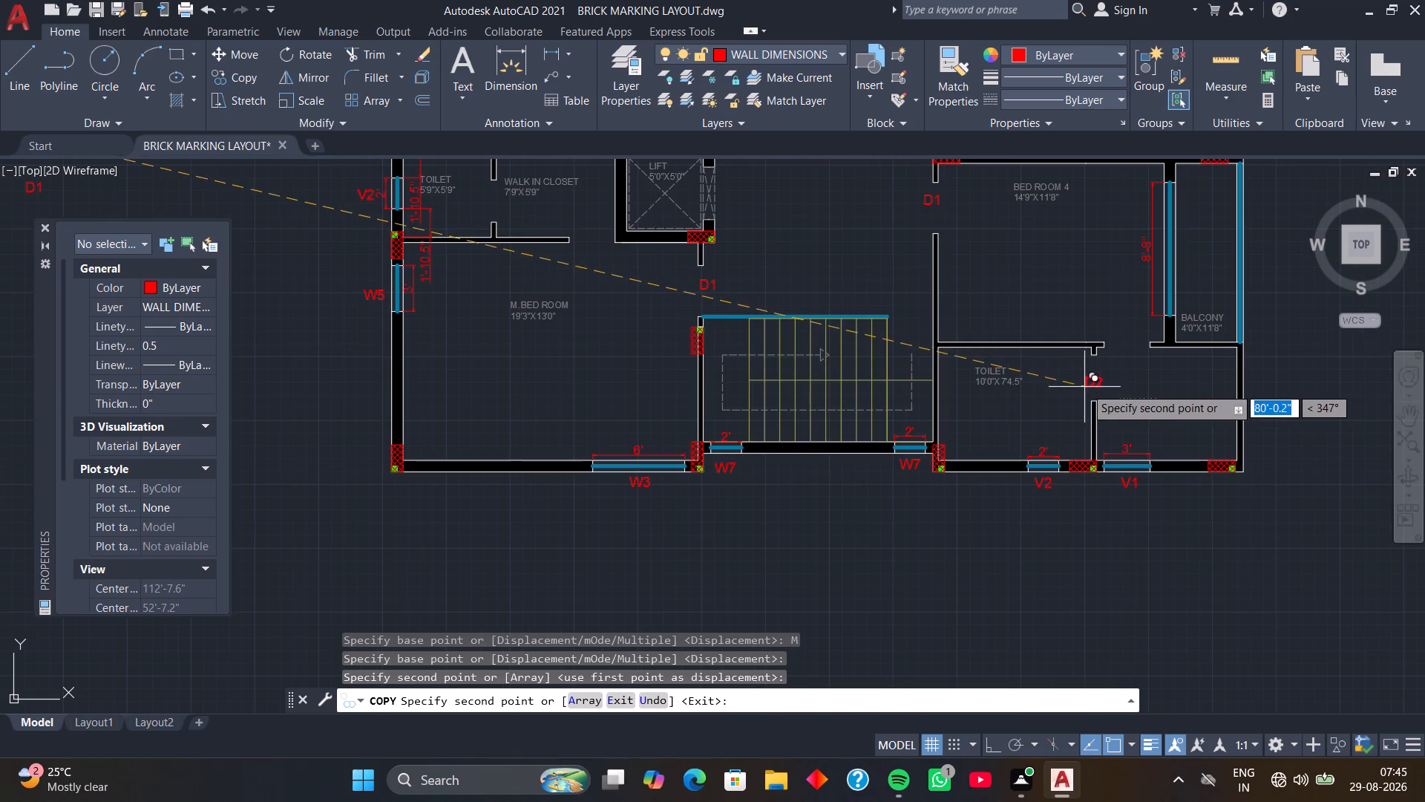
left_click(1085, 387)
scroll(928, 356, "down", 2)
middle_click_drag(925, 374, 986, 351)
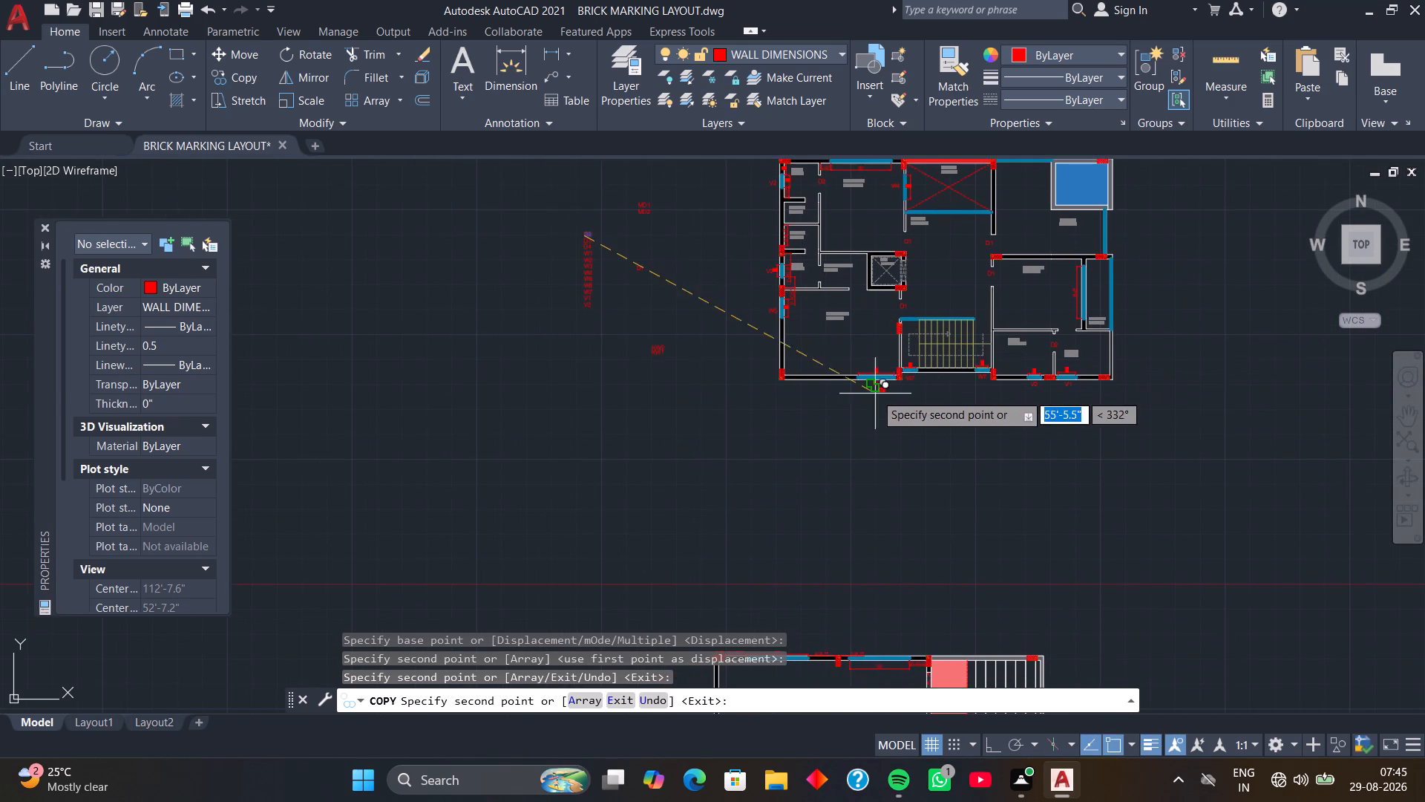
key("space")
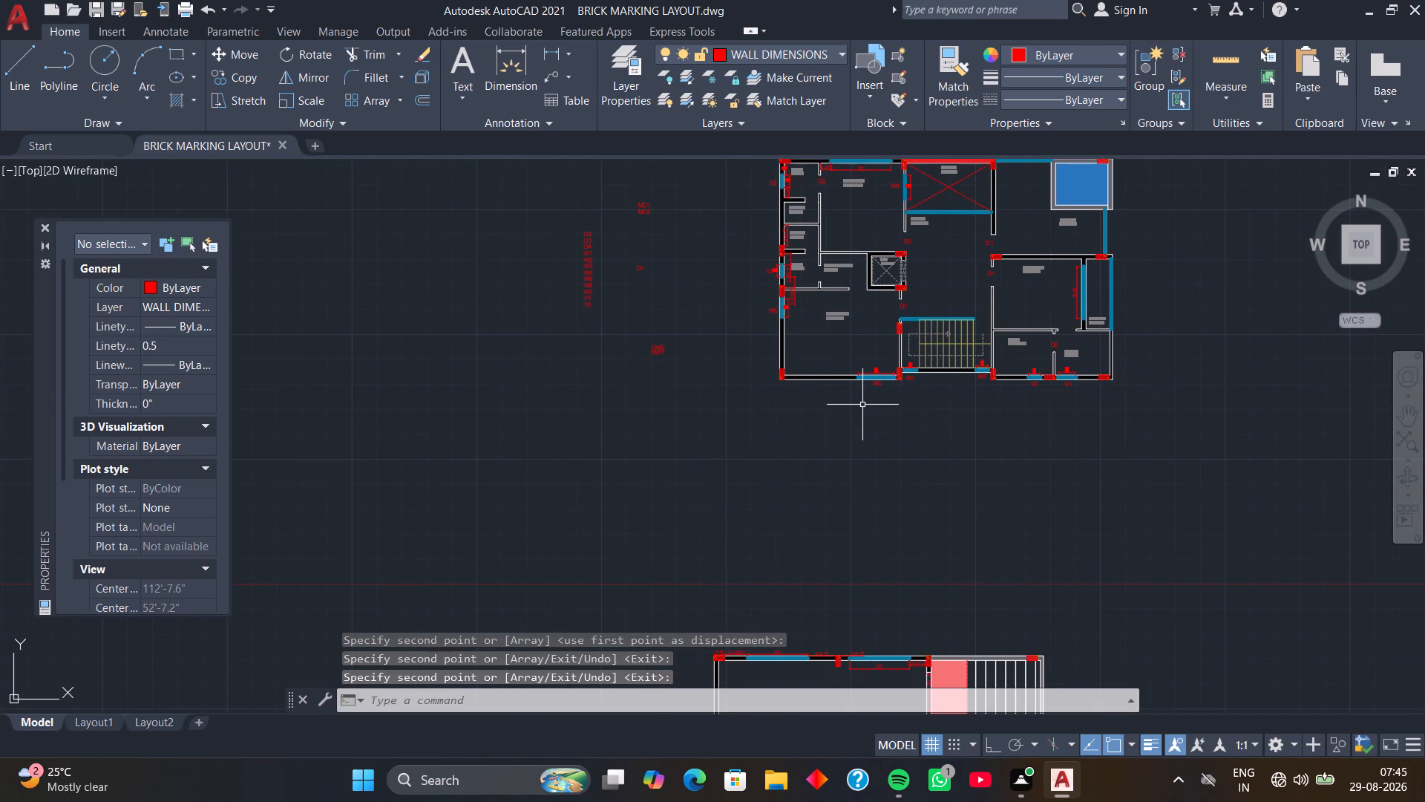
Copy the D3 label from the label column to the doorway between the 5'9"X5'9" Toilet and the Walk In Closet.
scroll(711, 335, "up", 2)
middle_click_drag(627, 266, 899, 498)
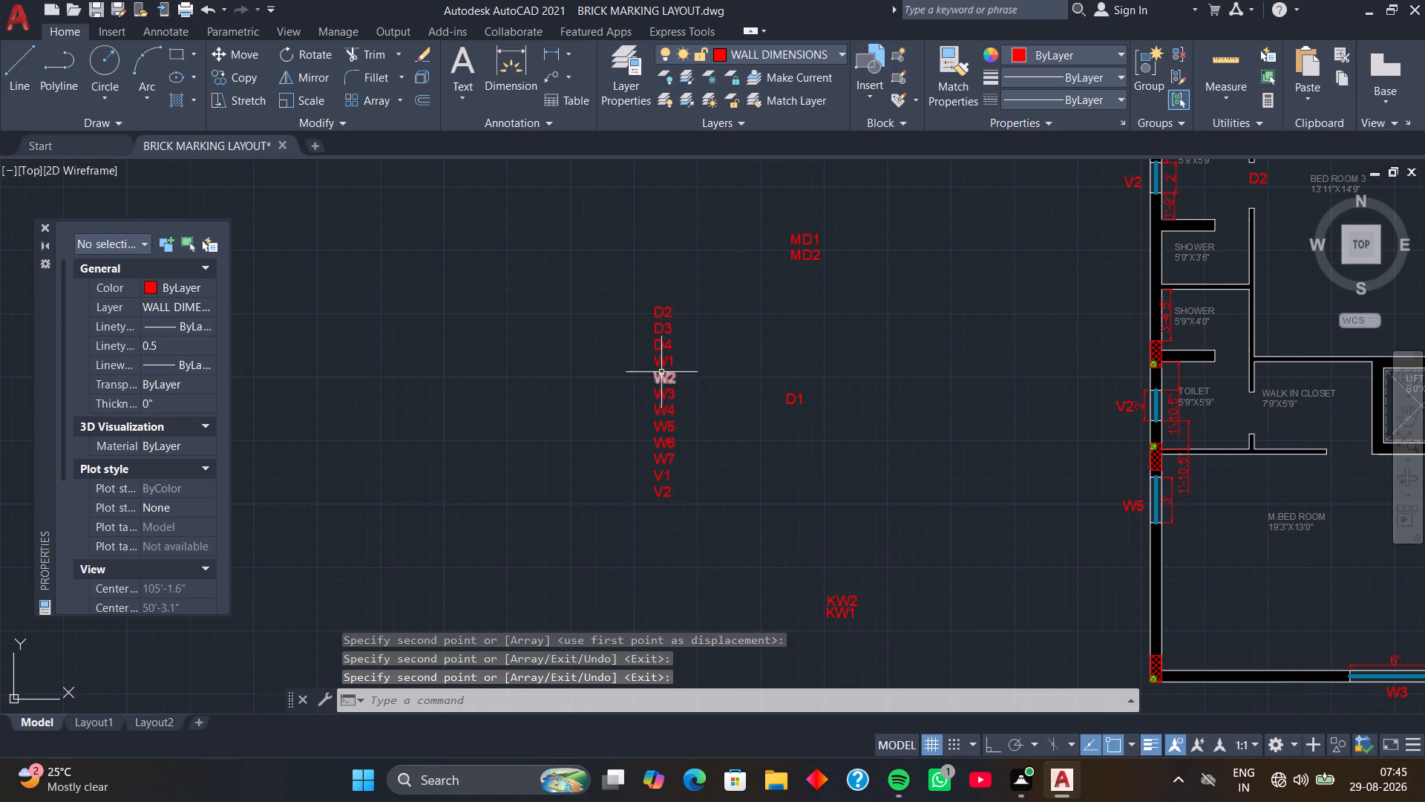
left_click(661, 332)
type("CO")
key("space")
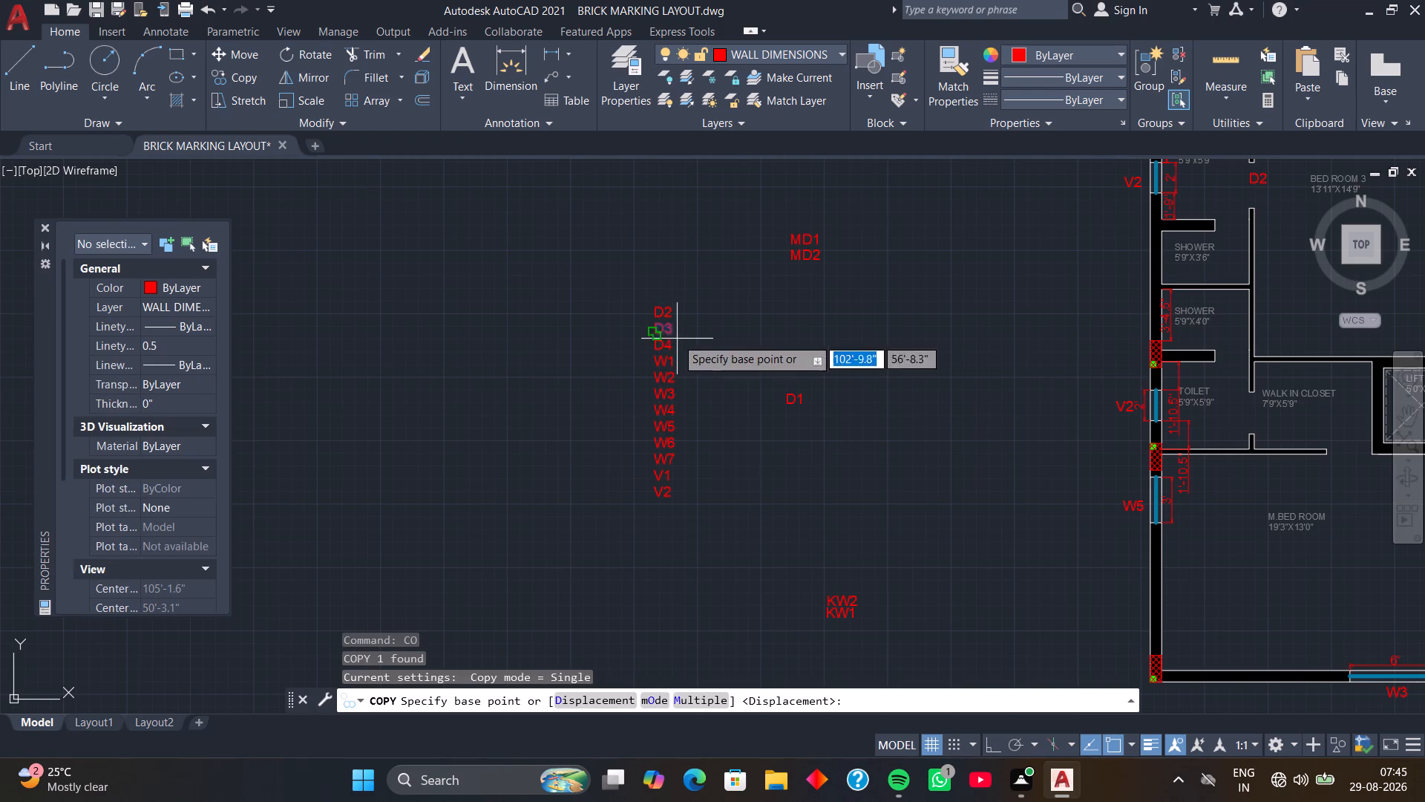
left_click(670, 333)
scroll(900, 354, "down", 2)
middle_click_drag(917, 371, 784, 419)
scroll(924, 387, "up", 3)
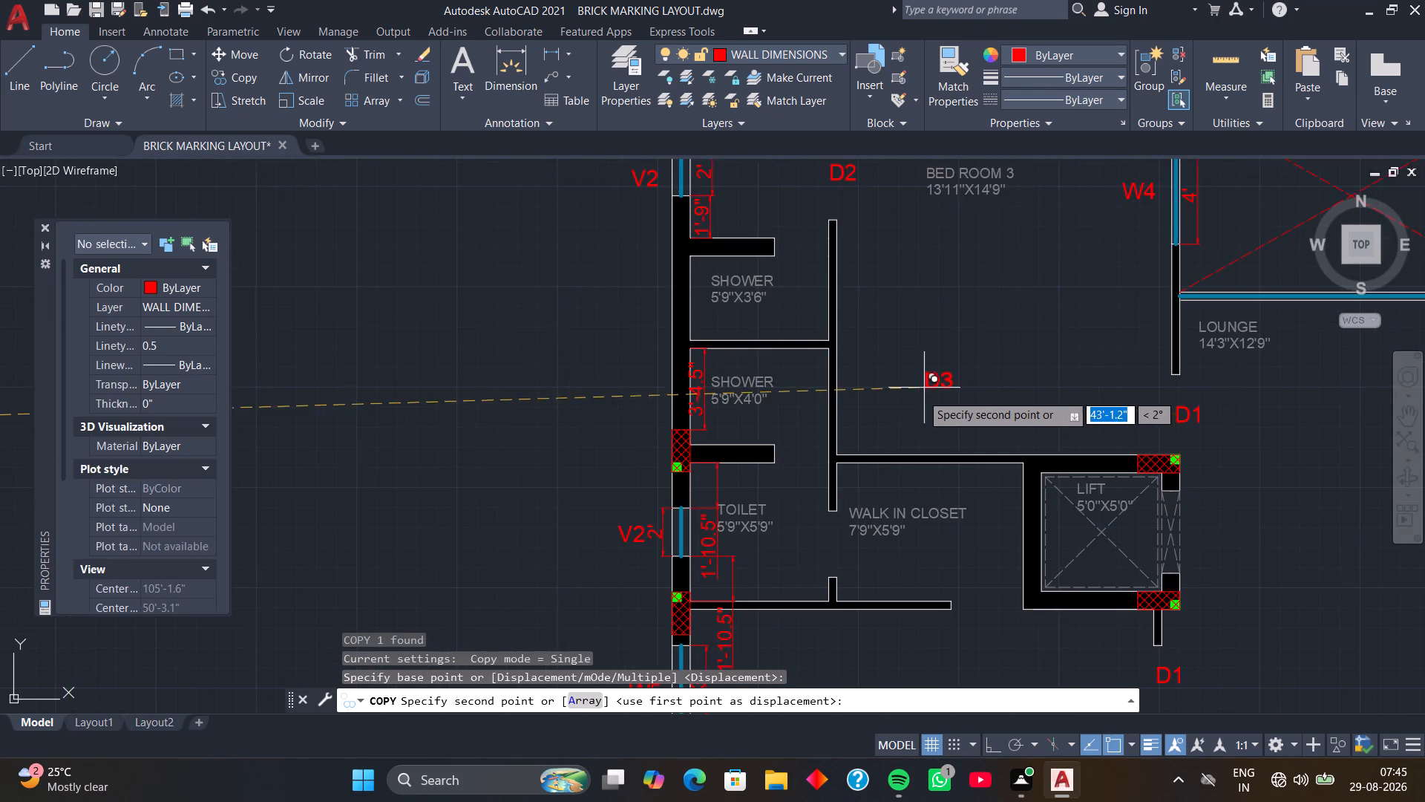
middle_click_drag(894, 409, 936, 325)
middle_click_drag(851, 372, 869, 419)
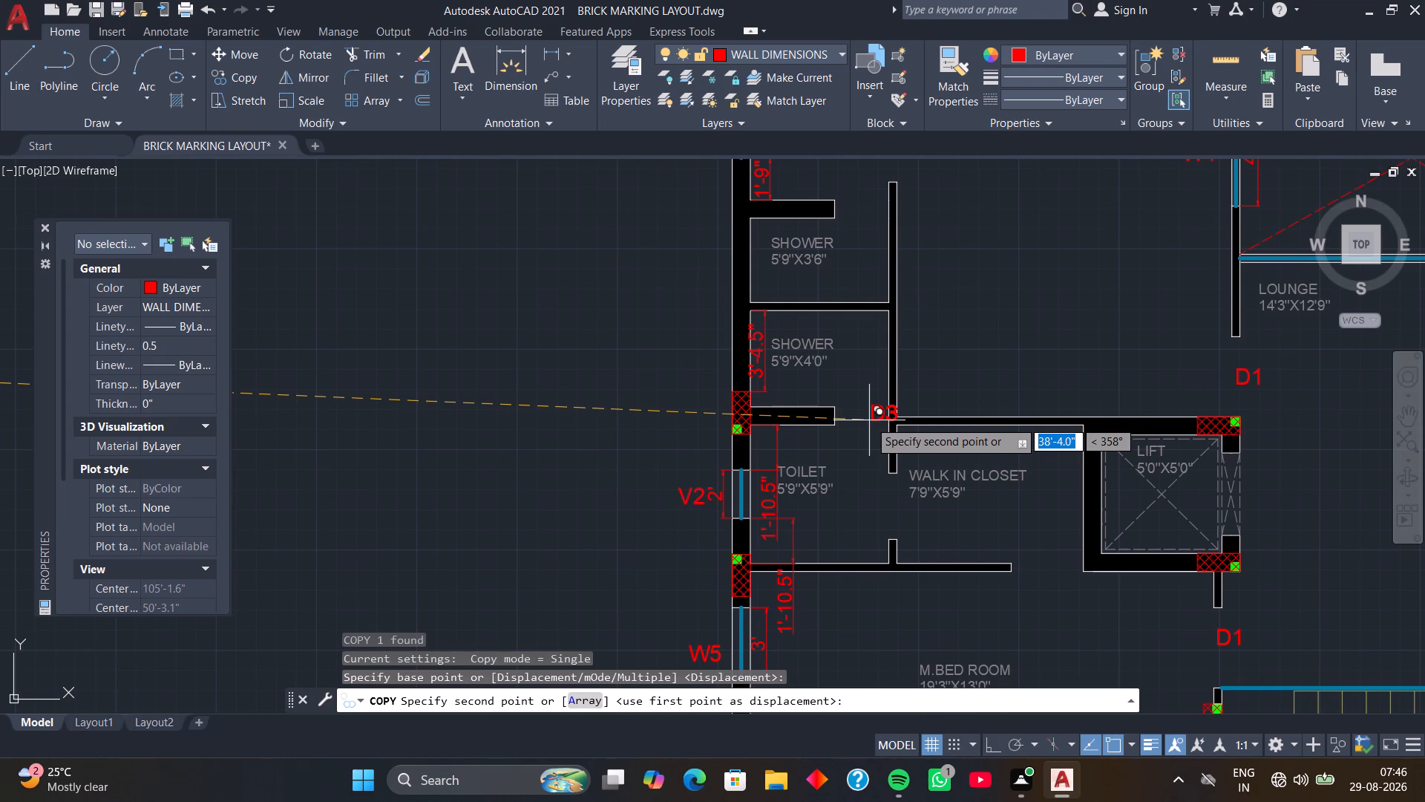
left_click(882, 509)
Move the whole set of door, window and ventilator labels beside the floor plan containing the Multipurpose Room.
scroll(850, 515, "down", 2)
middle_click_drag(847, 518, 799, 388)
scroll(824, 459, "down", 1)
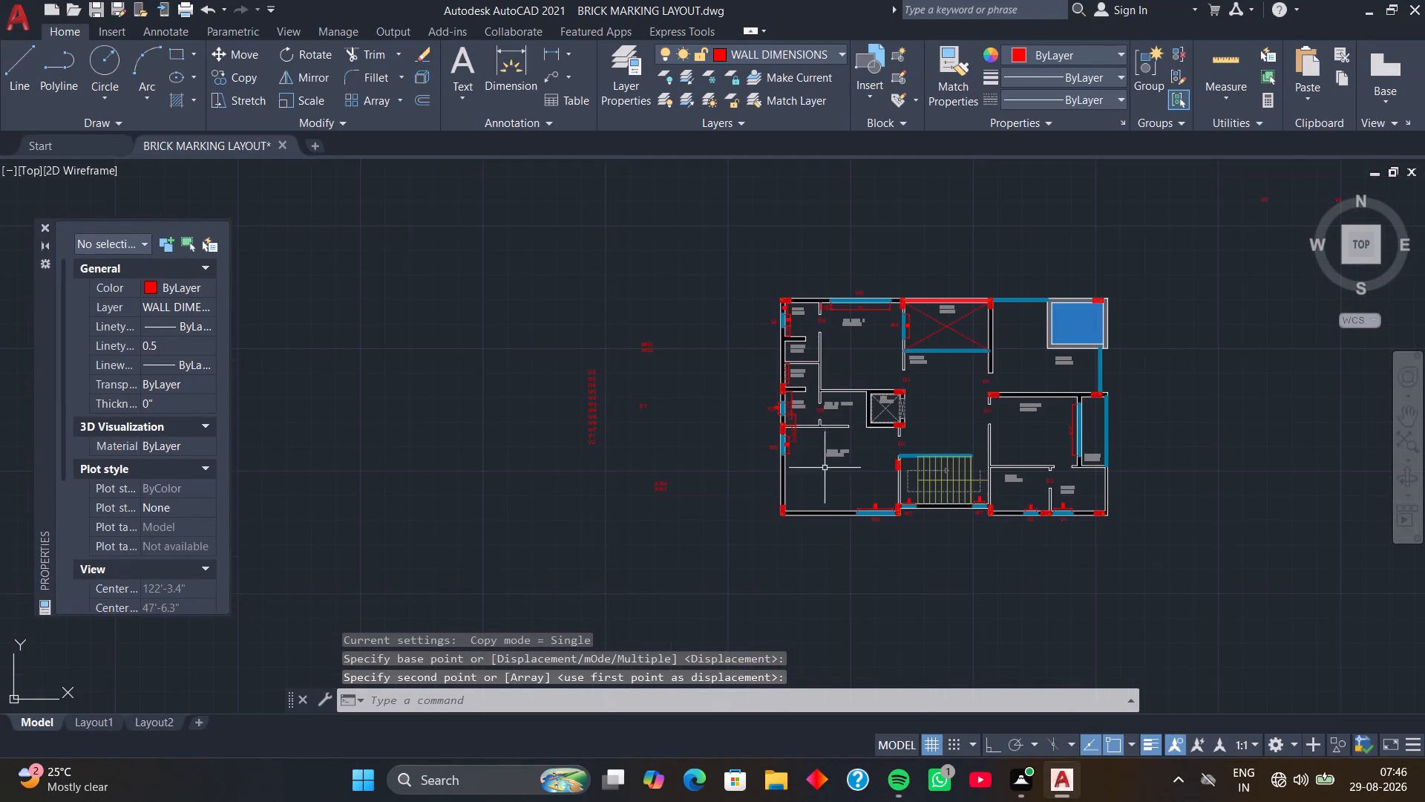
middle_click_drag(824, 470, 807, 417)
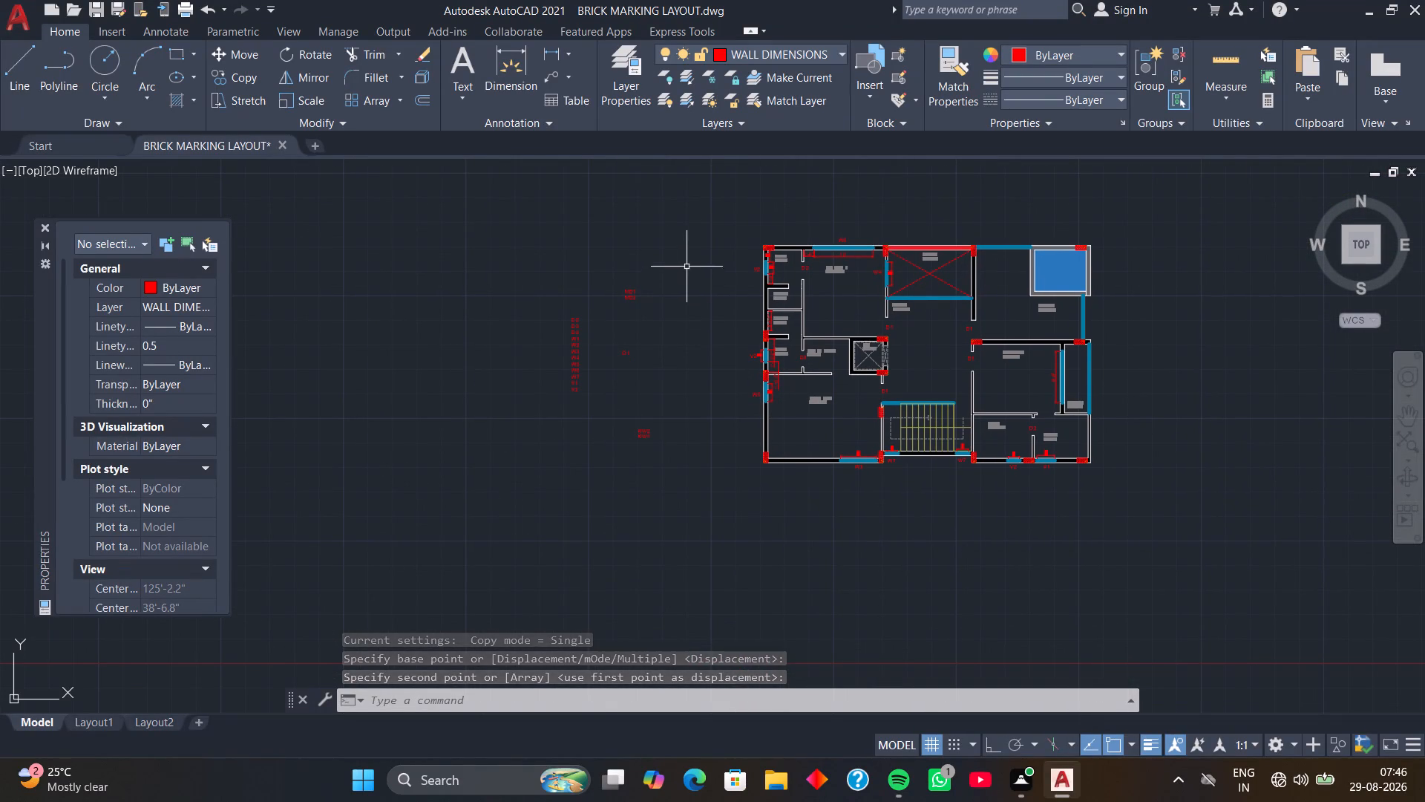
left_click(690, 247)
left_click(540, 488)
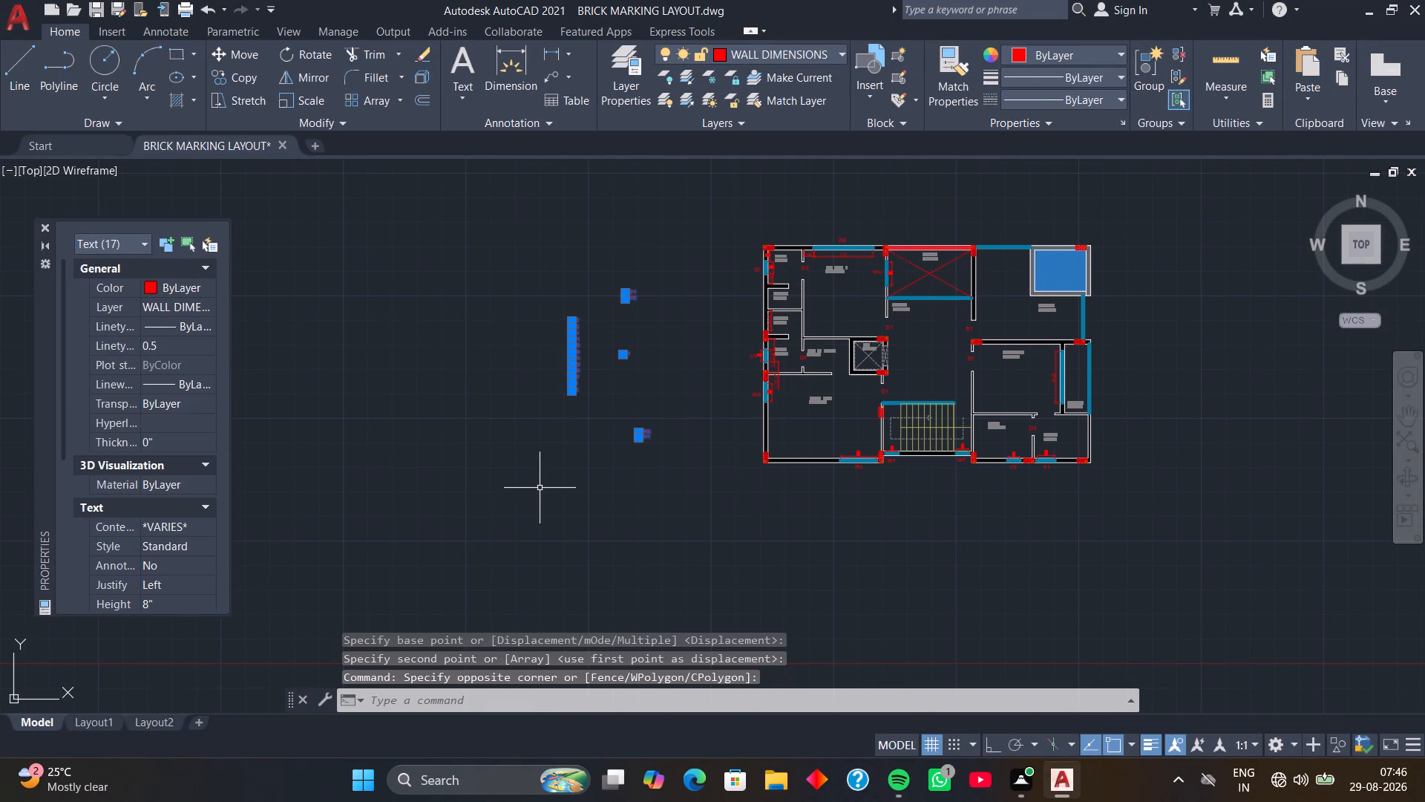
type("M")
key("space")
left_click(586, 445)
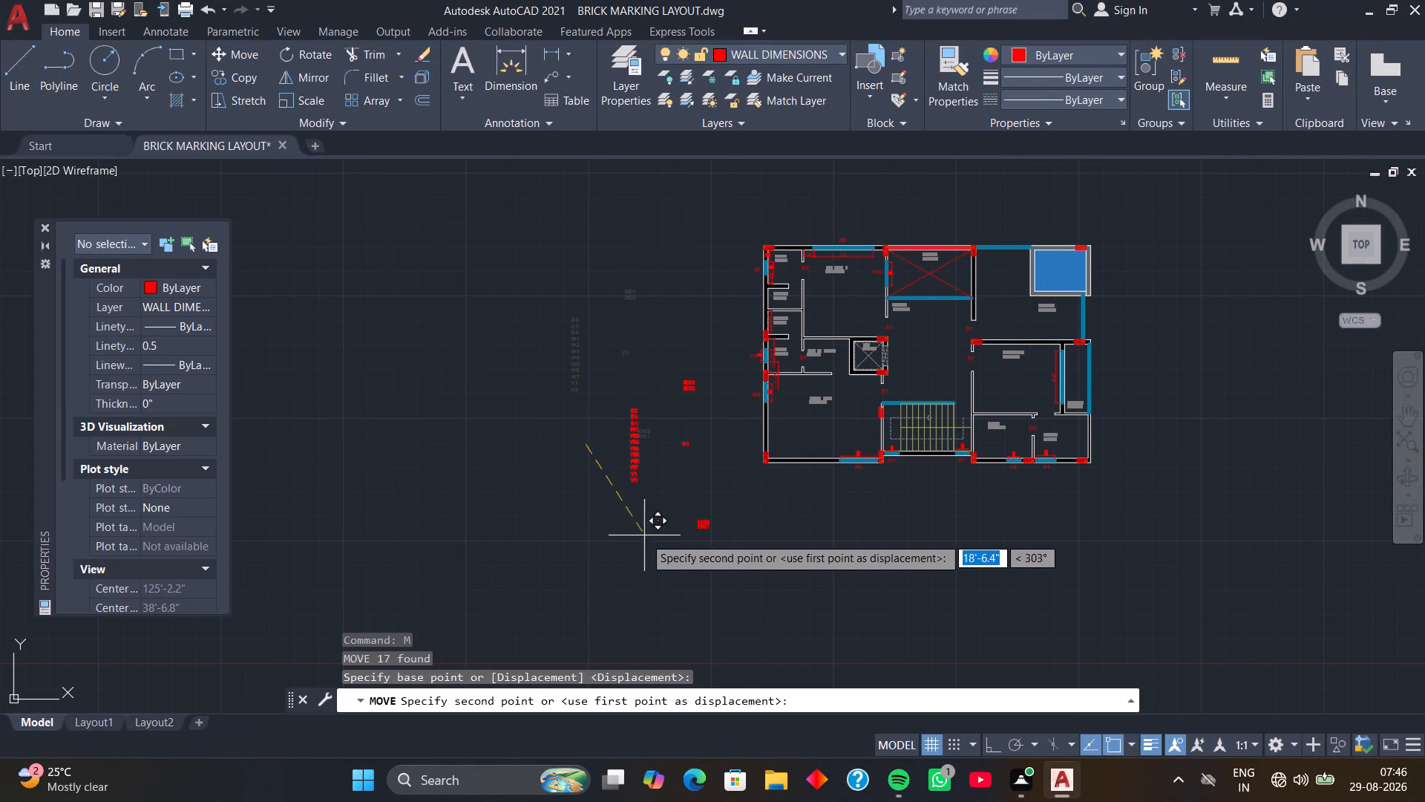
scroll(644, 539, "down", 2)
middle_click_drag(646, 555, 580, 391)
left_click(544, 515)
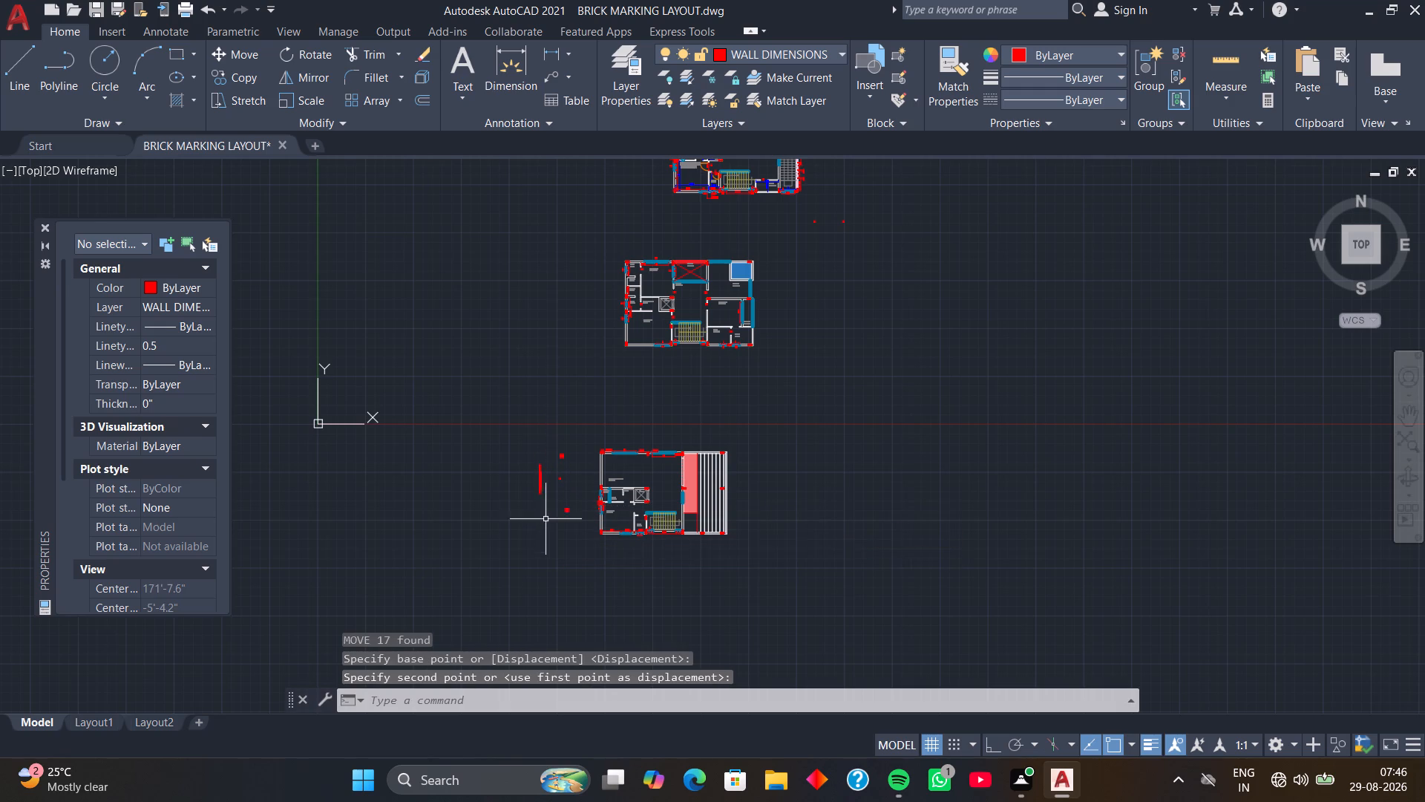
Copy the V2 label beside the Shower's 2' window and below the 5'0"X7'1" Toilet's 2' window, using the Multiple option.
scroll(558, 543, "up", 3)
middle_click_drag(574, 511, 635, 559)
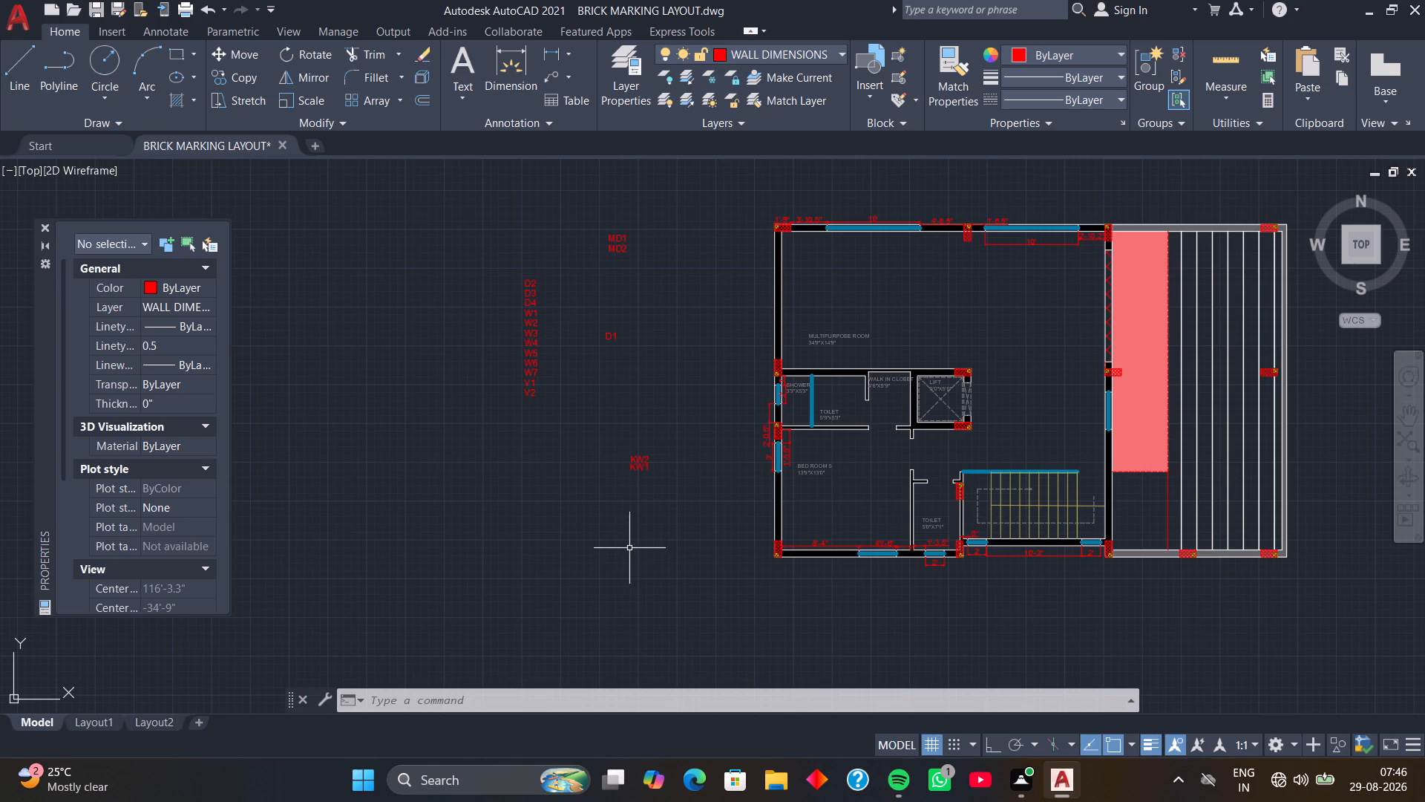
middle_click_drag(670, 489, 708, 509)
middle_click_drag(698, 437, 724, 458)
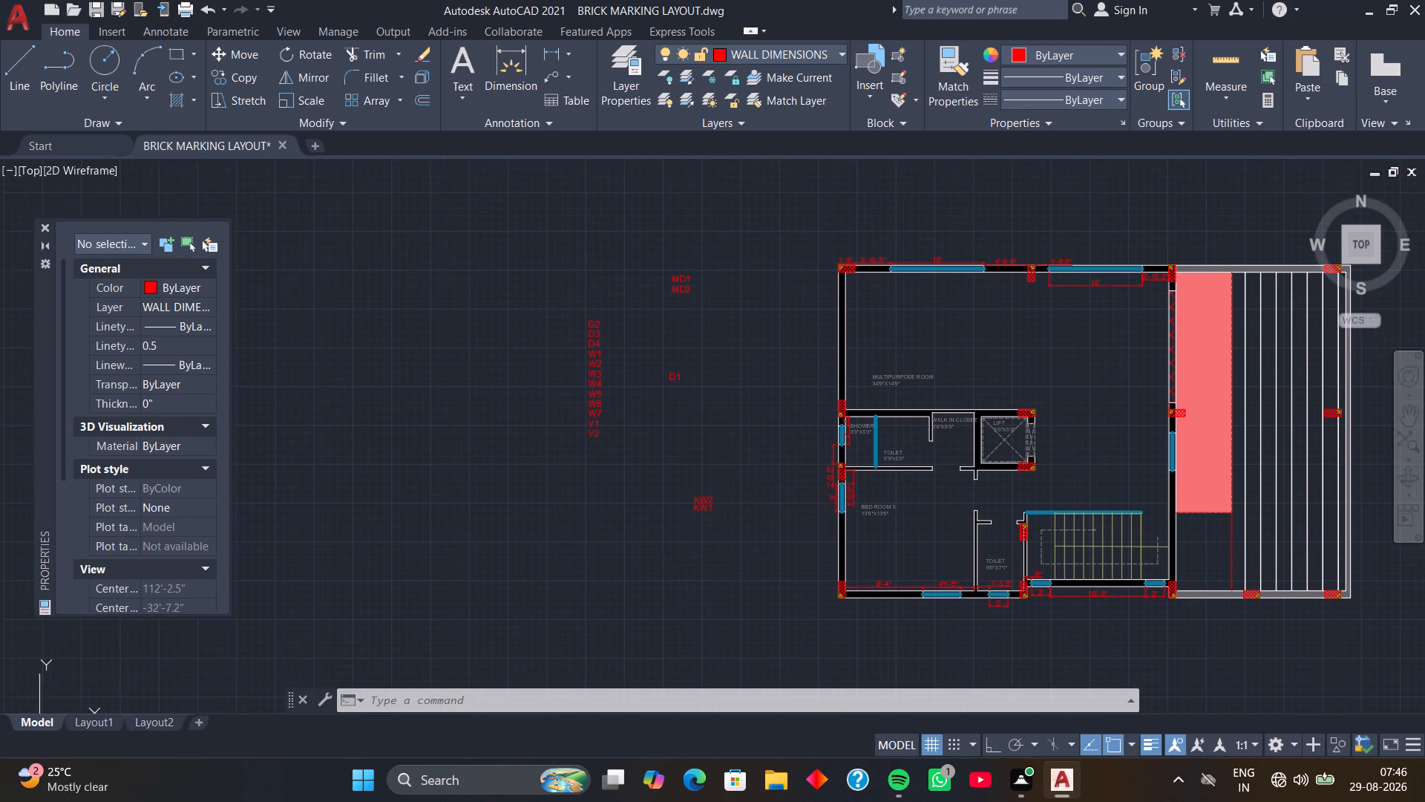
left_click(597, 437)
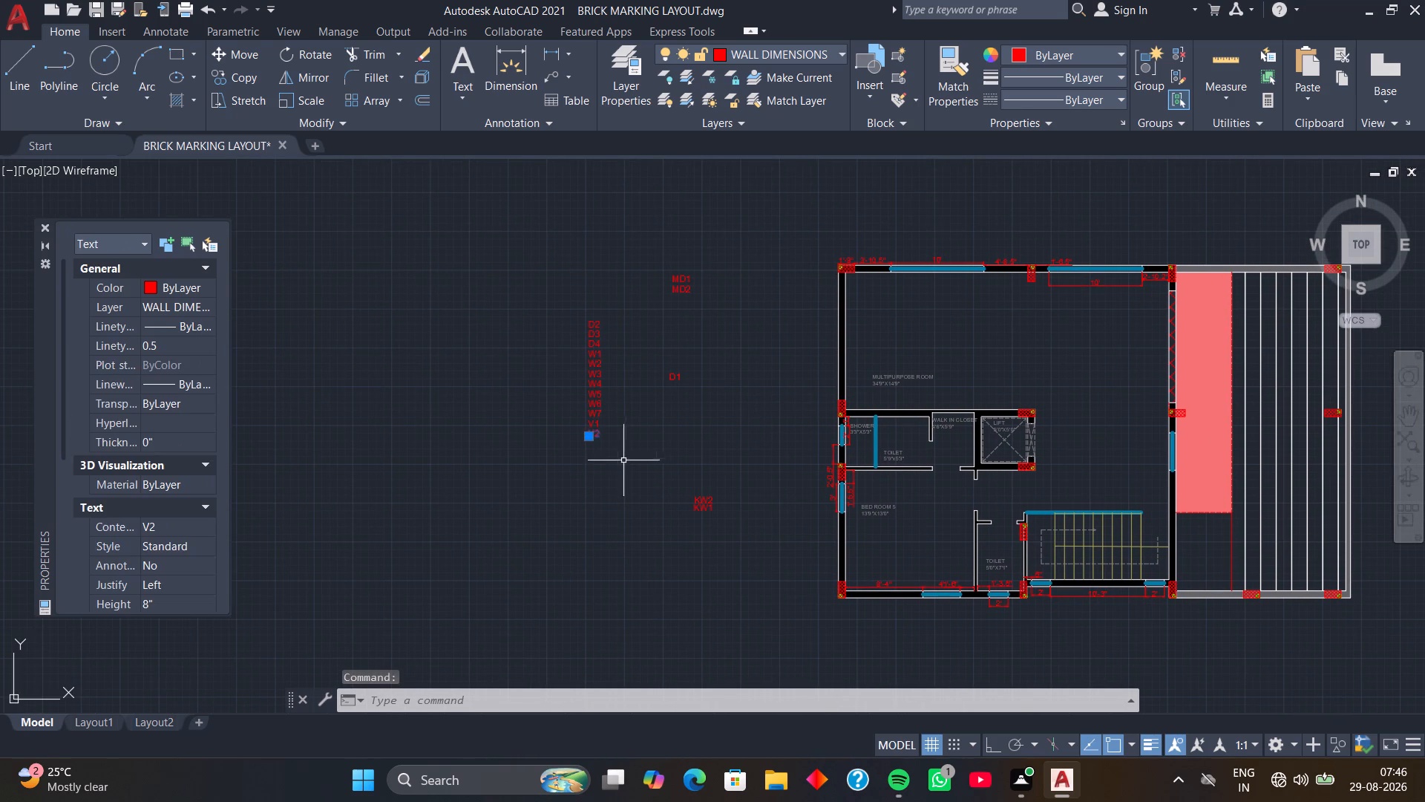
type("CO")
key("space")
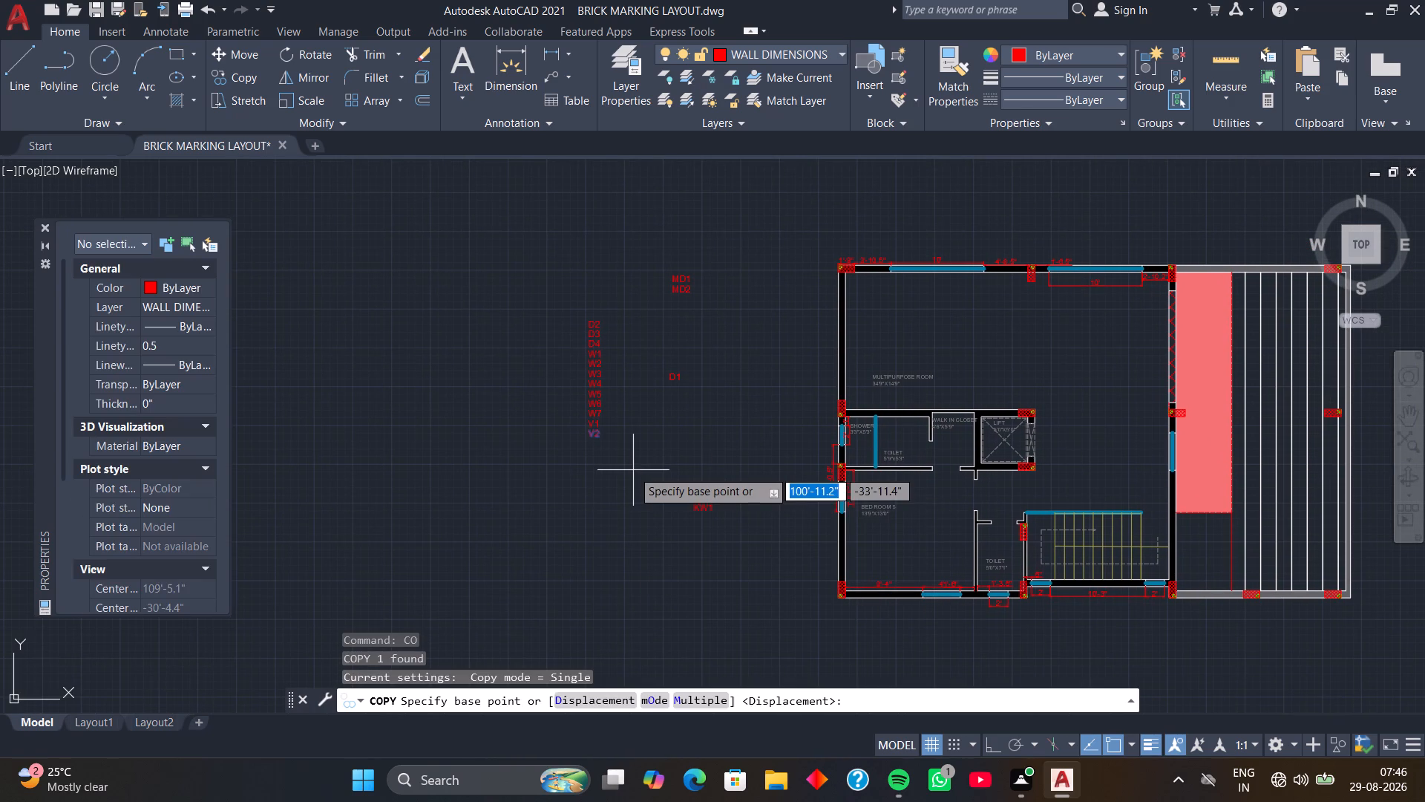
type("M")
key("space")
left_click(597, 437)
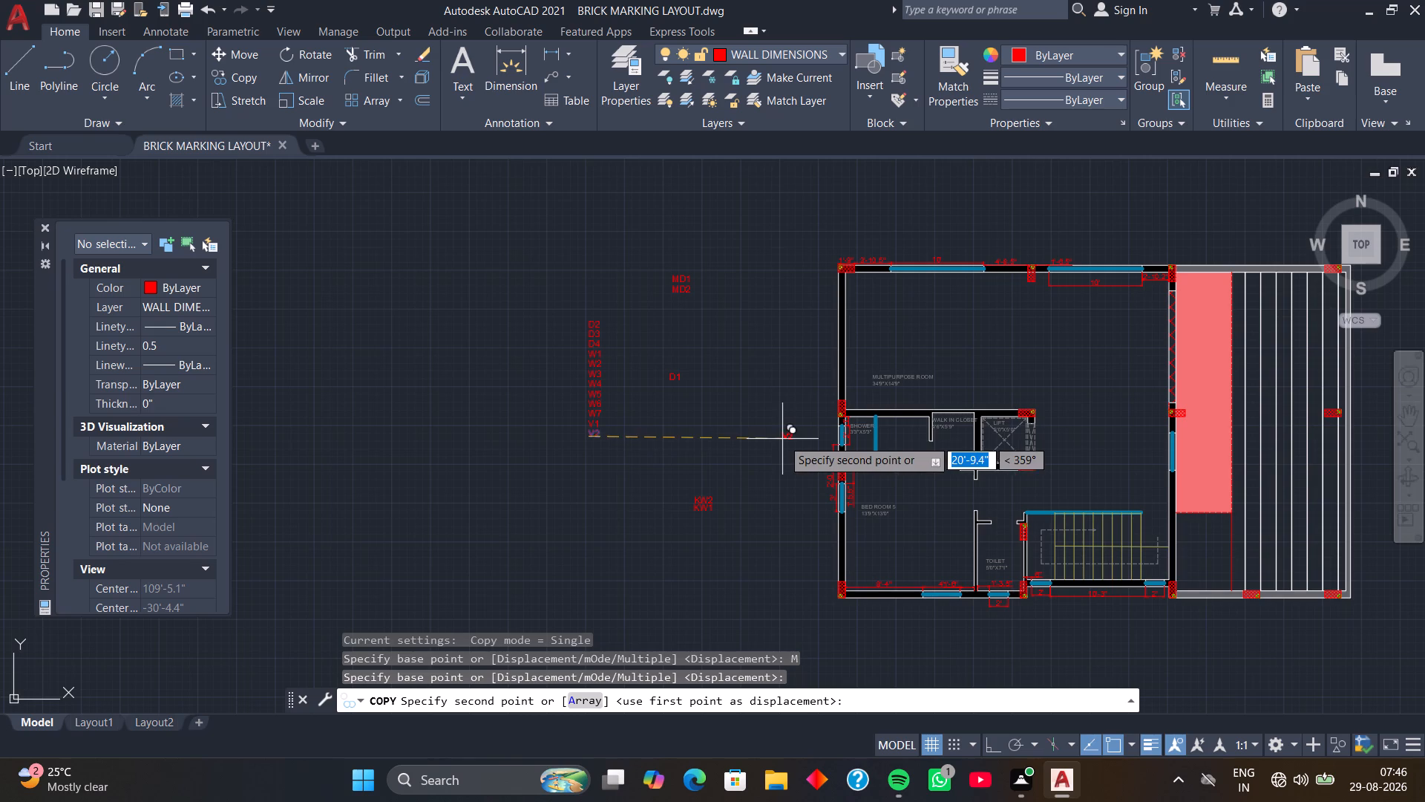
scroll(784, 434, "up", 1)
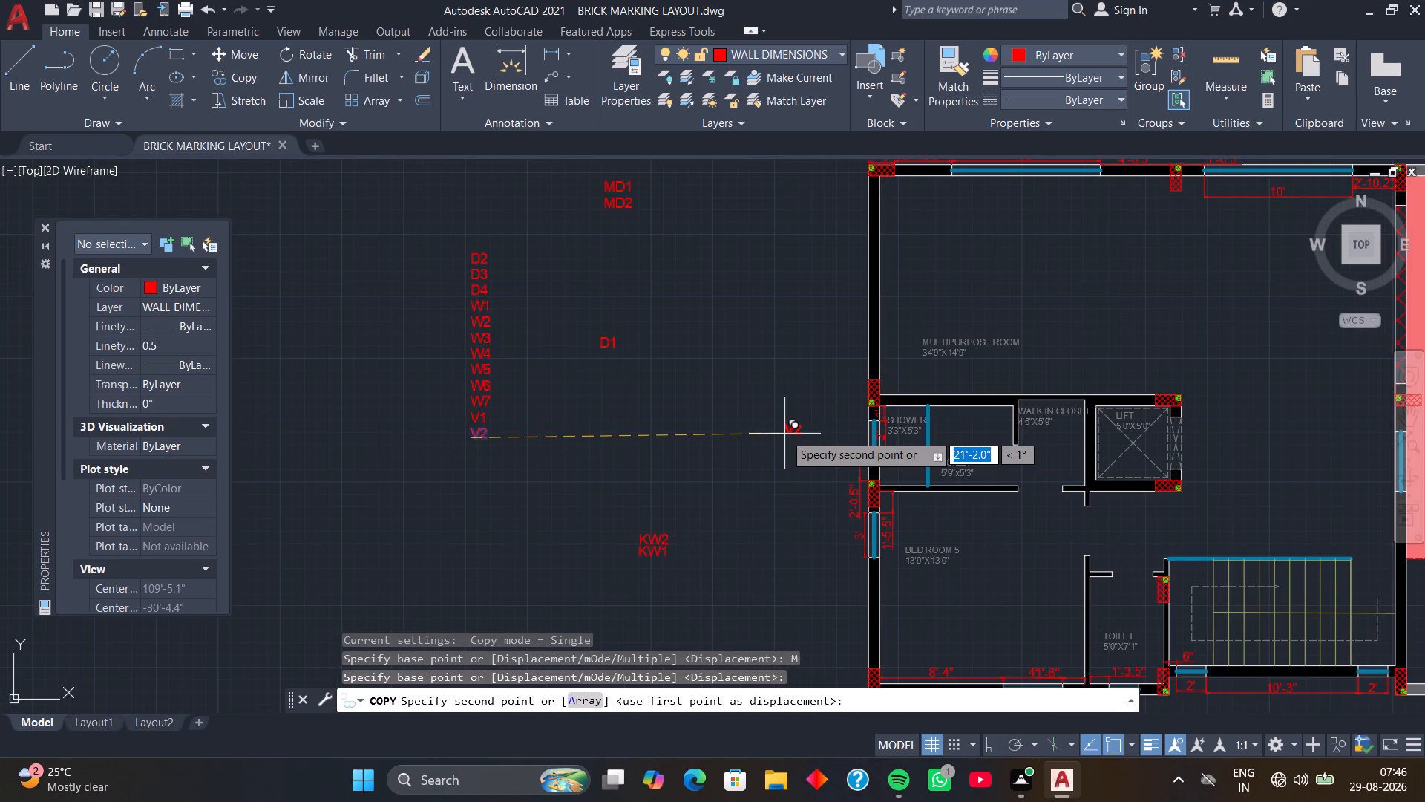
scroll(784, 434, "up", 3)
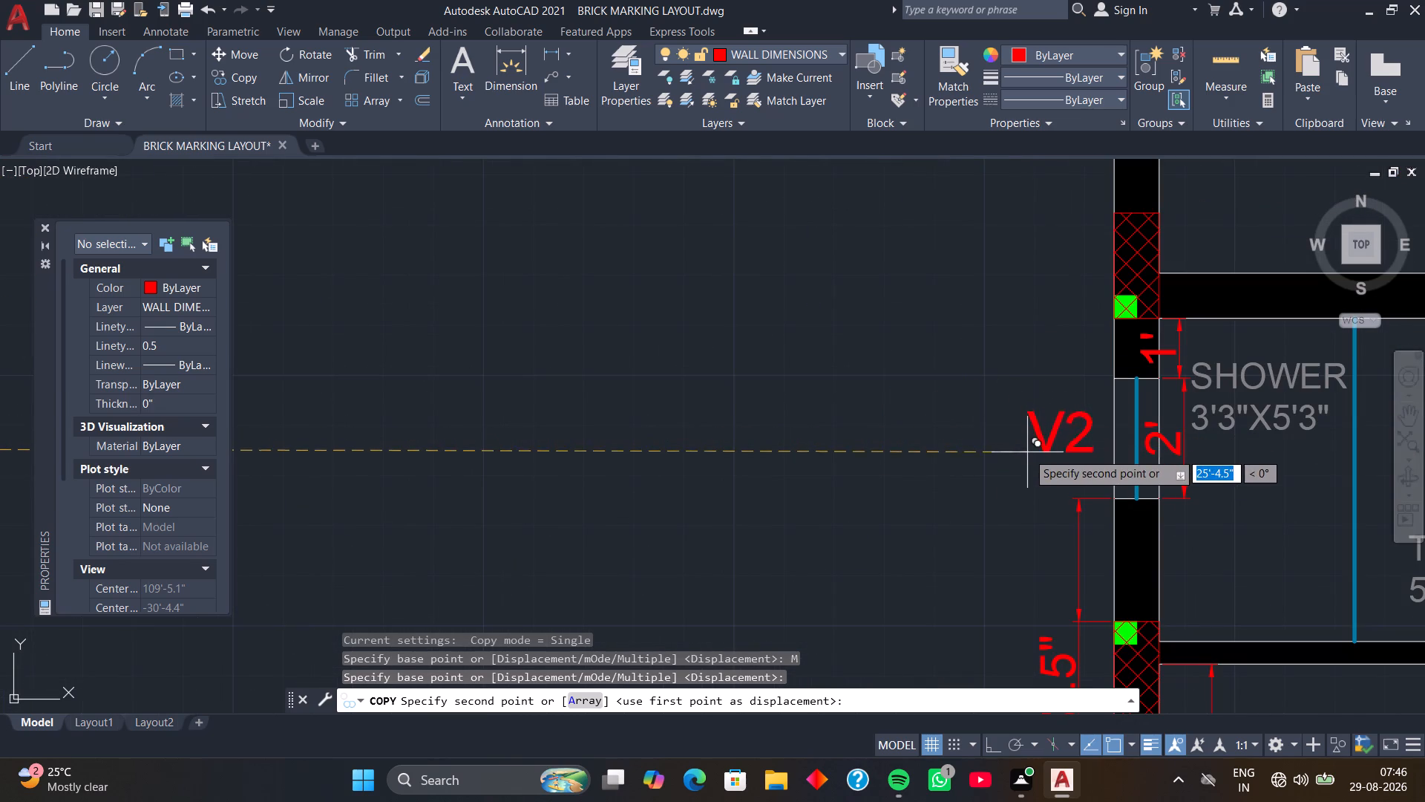
left_click(1027, 452)
scroll(942, 472, "down", 3)
middle_click_drag(933, 499, 762, 290)
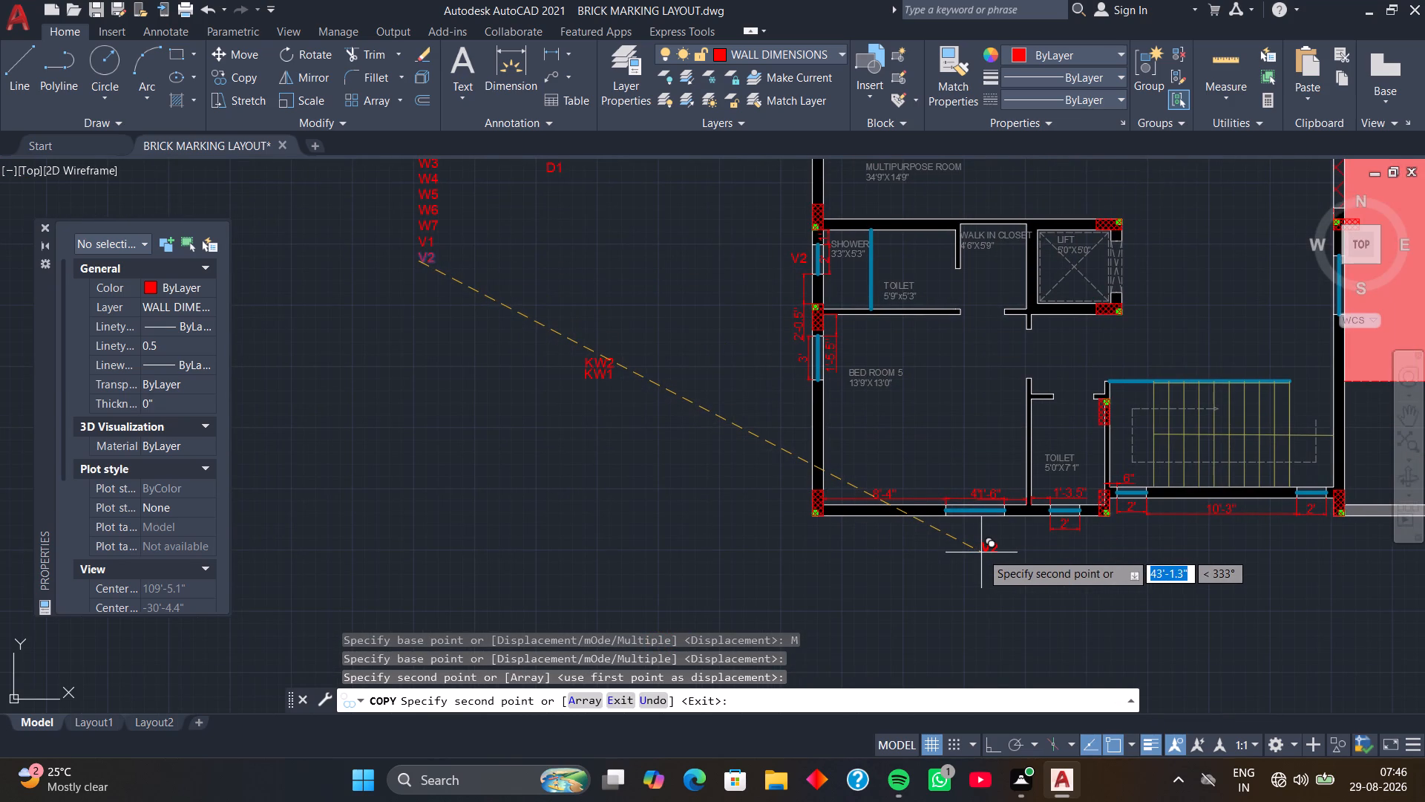
middle_click_drag(1053, 558, 927, 526)
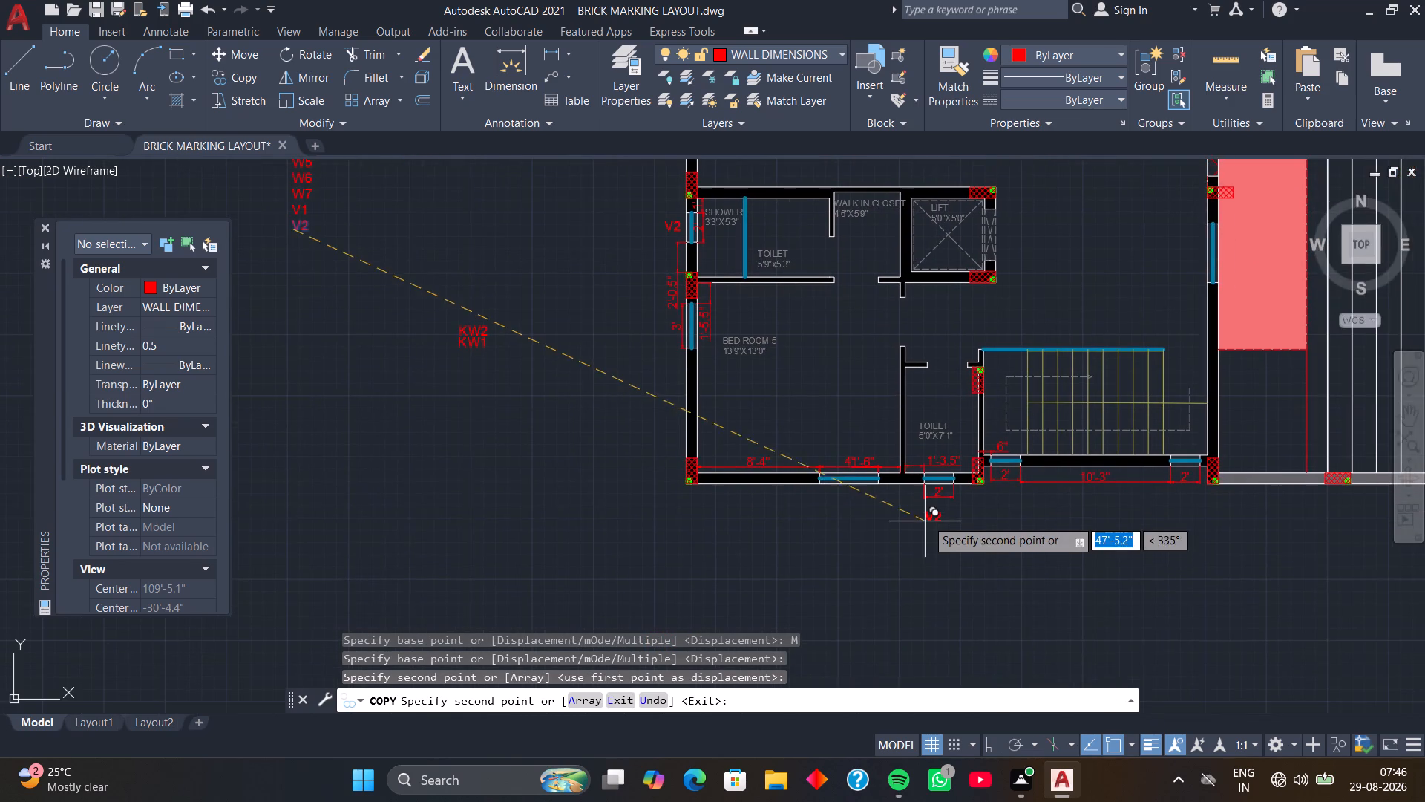
scroll(927, 512, "up", 1)
left_click(940, 512)
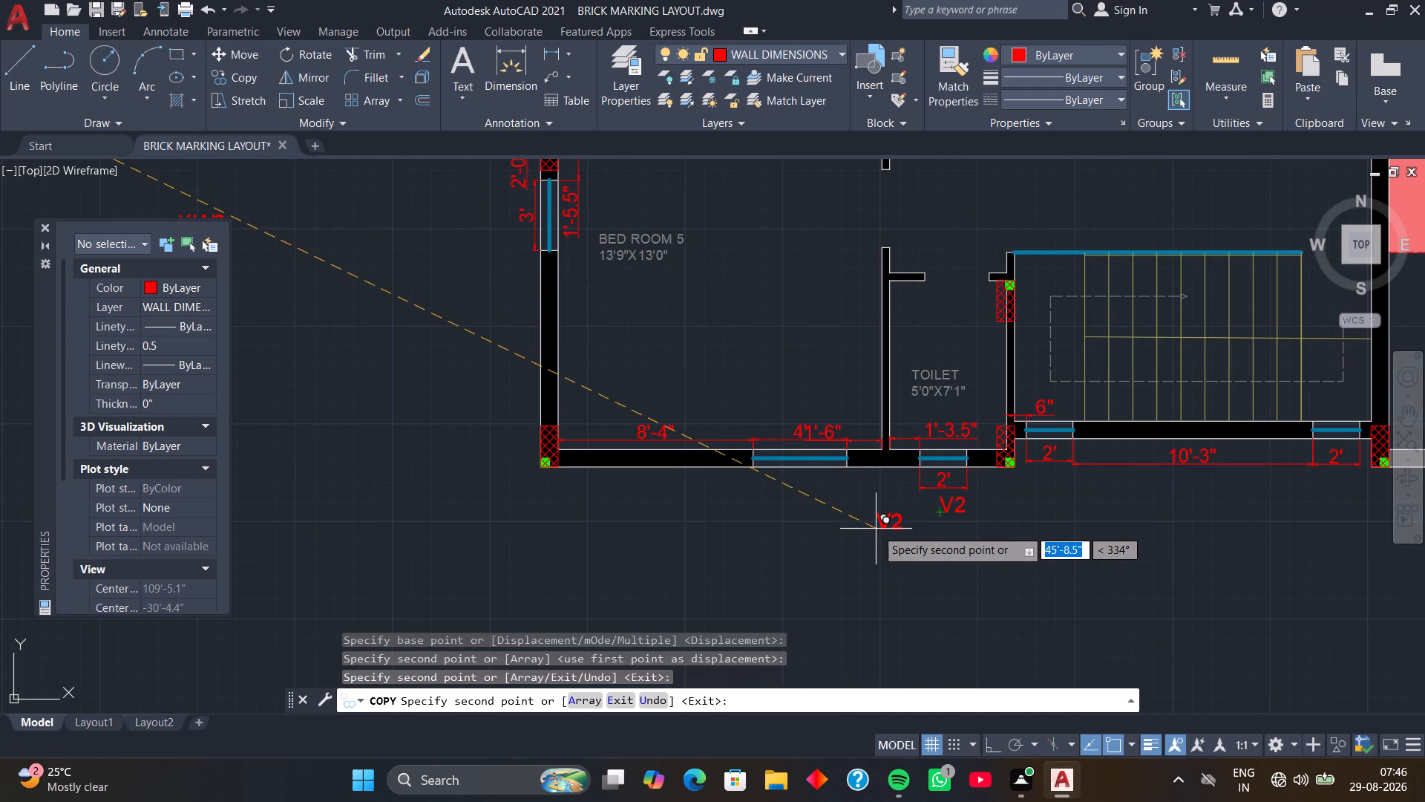
key("space")
Copy the W5 label from the label column to beside Bed Room 5's 3' window.
scroll(795, 519, "down", 2)
middle_click_drag(764, 529, 917, 555)
scroll(616, 350, "up", 2)
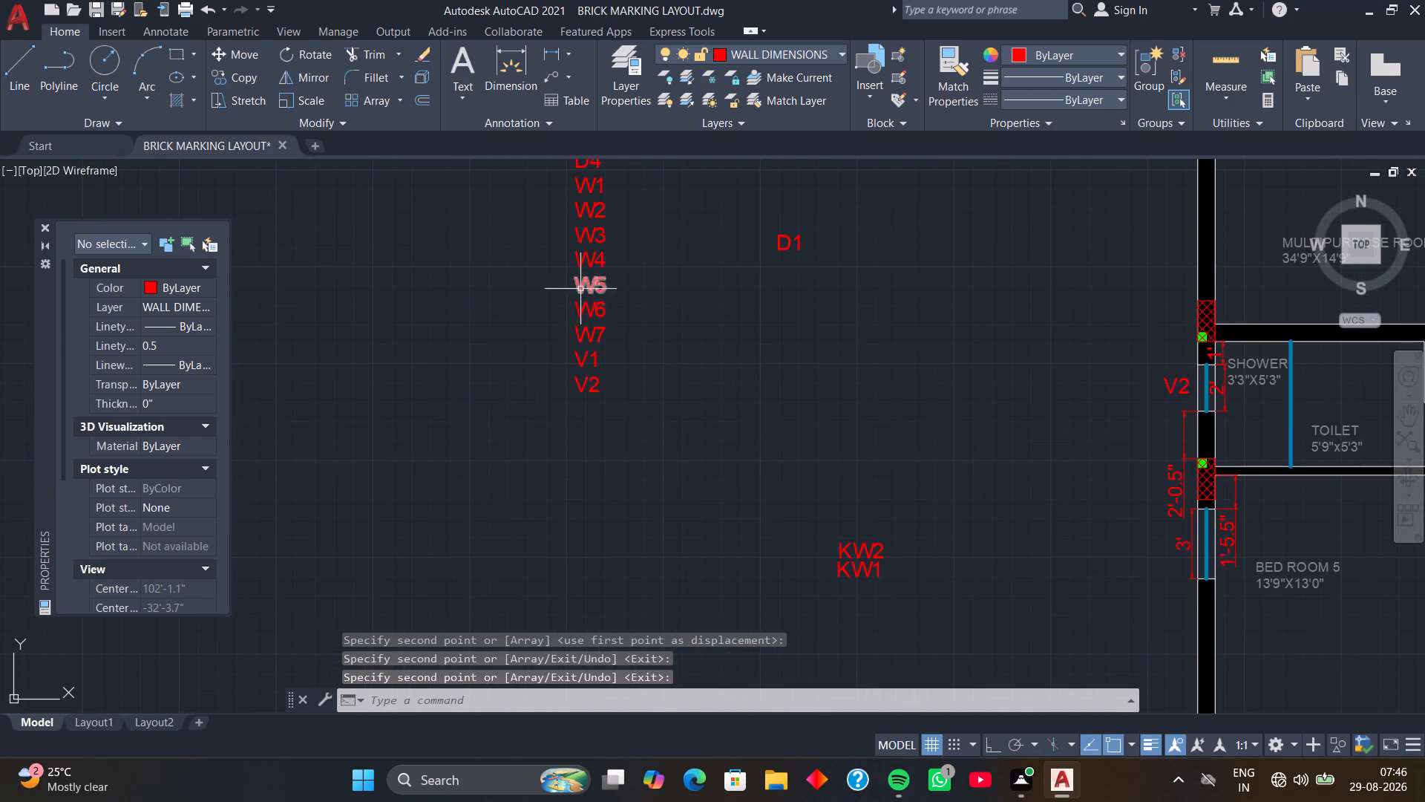
left_click(586, 281)
key("c")
key("o")
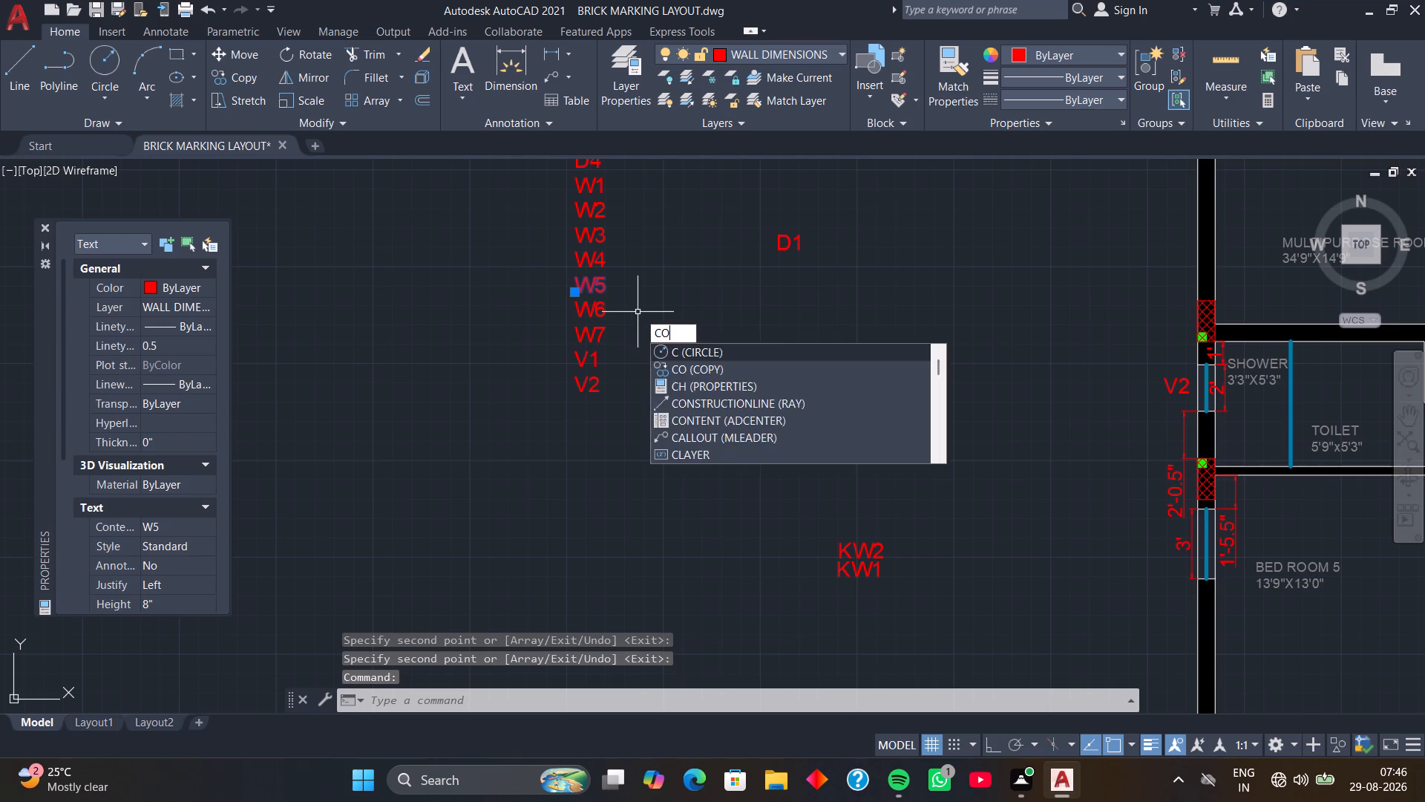
key("space")
left_click(603, 290)
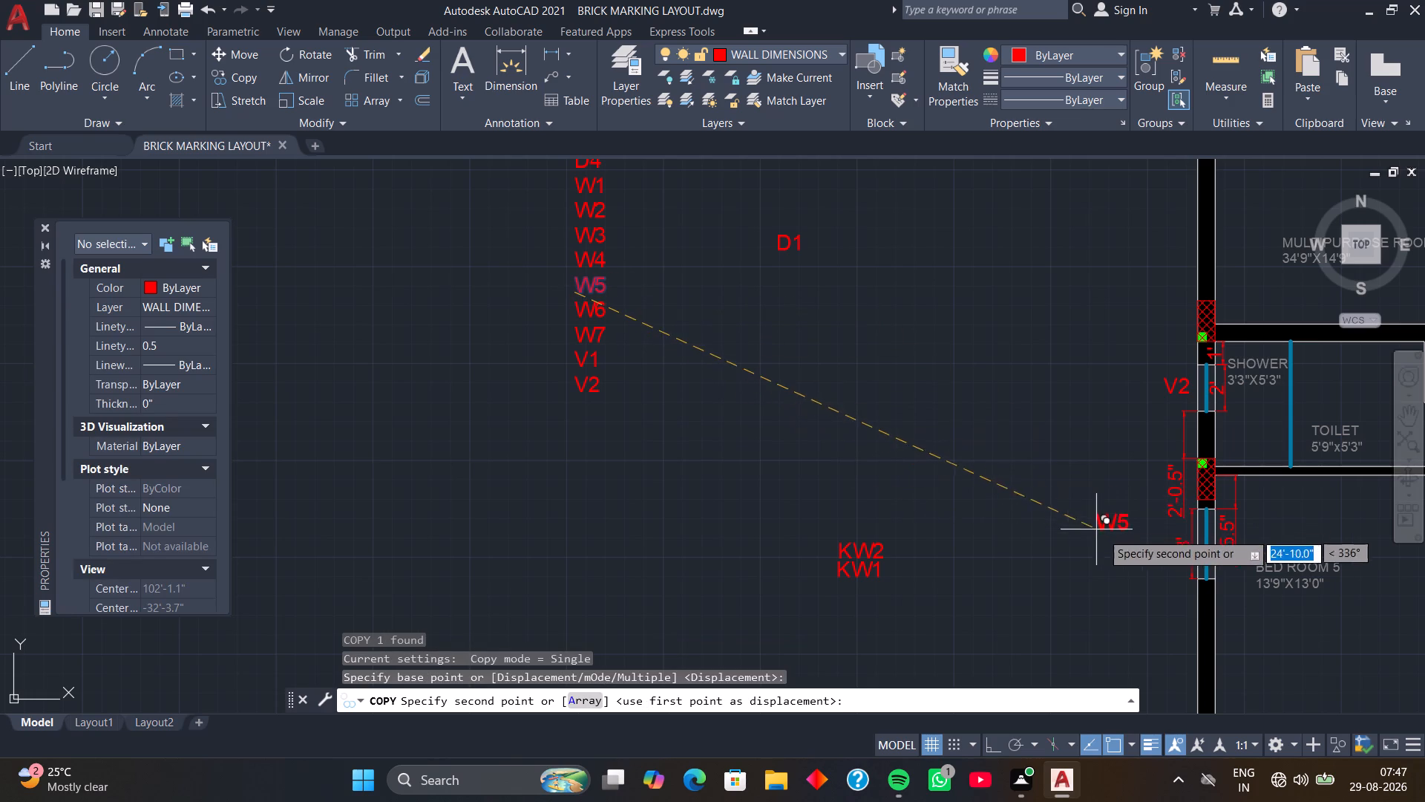
left_click(1133, 558)
Copy the W4 label from the label column to below Bed Room 5's 4' window.
scroll(1084, 564, "down", 2)
middle_click_drag(1071, 573, 974, 491)
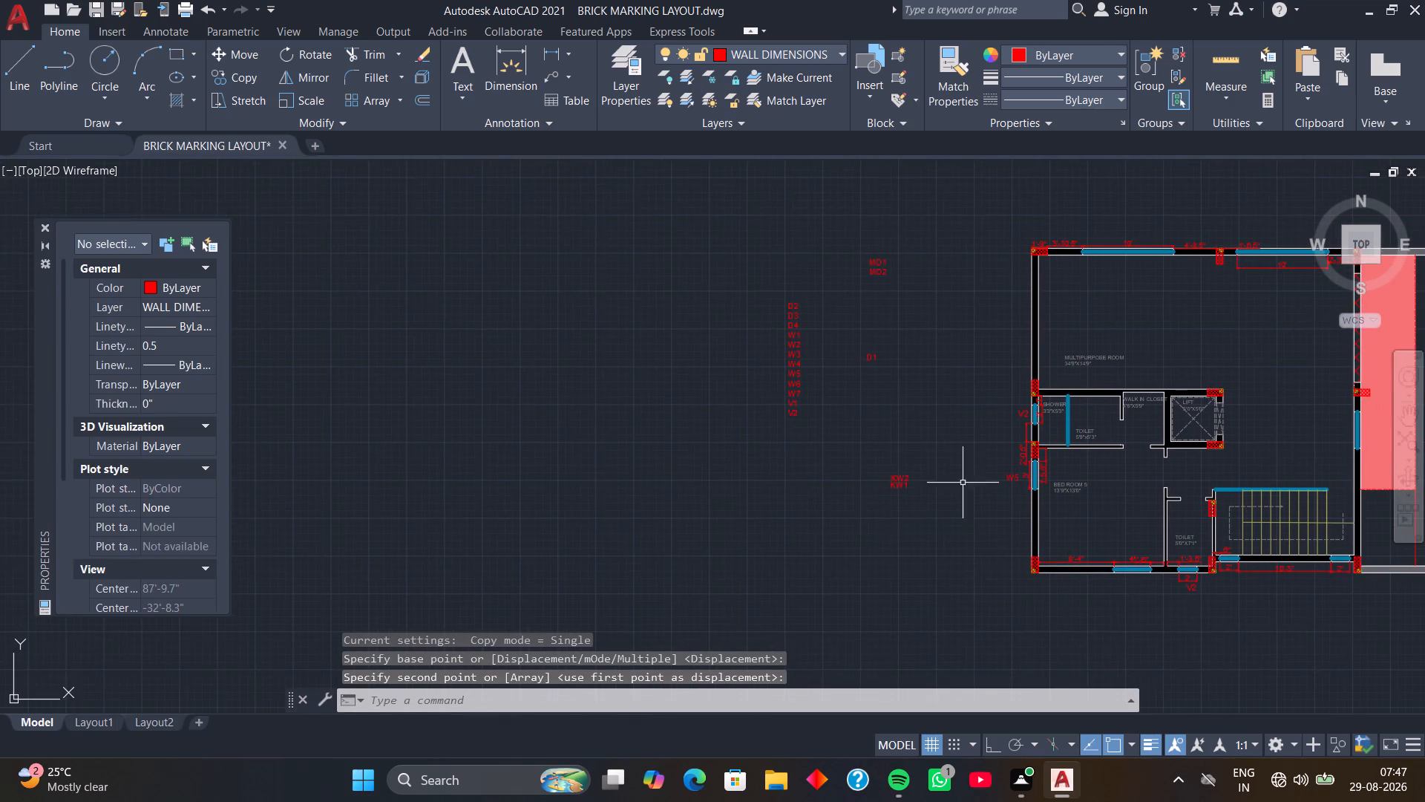
middle_click_drag(940, 508, 888, 481)
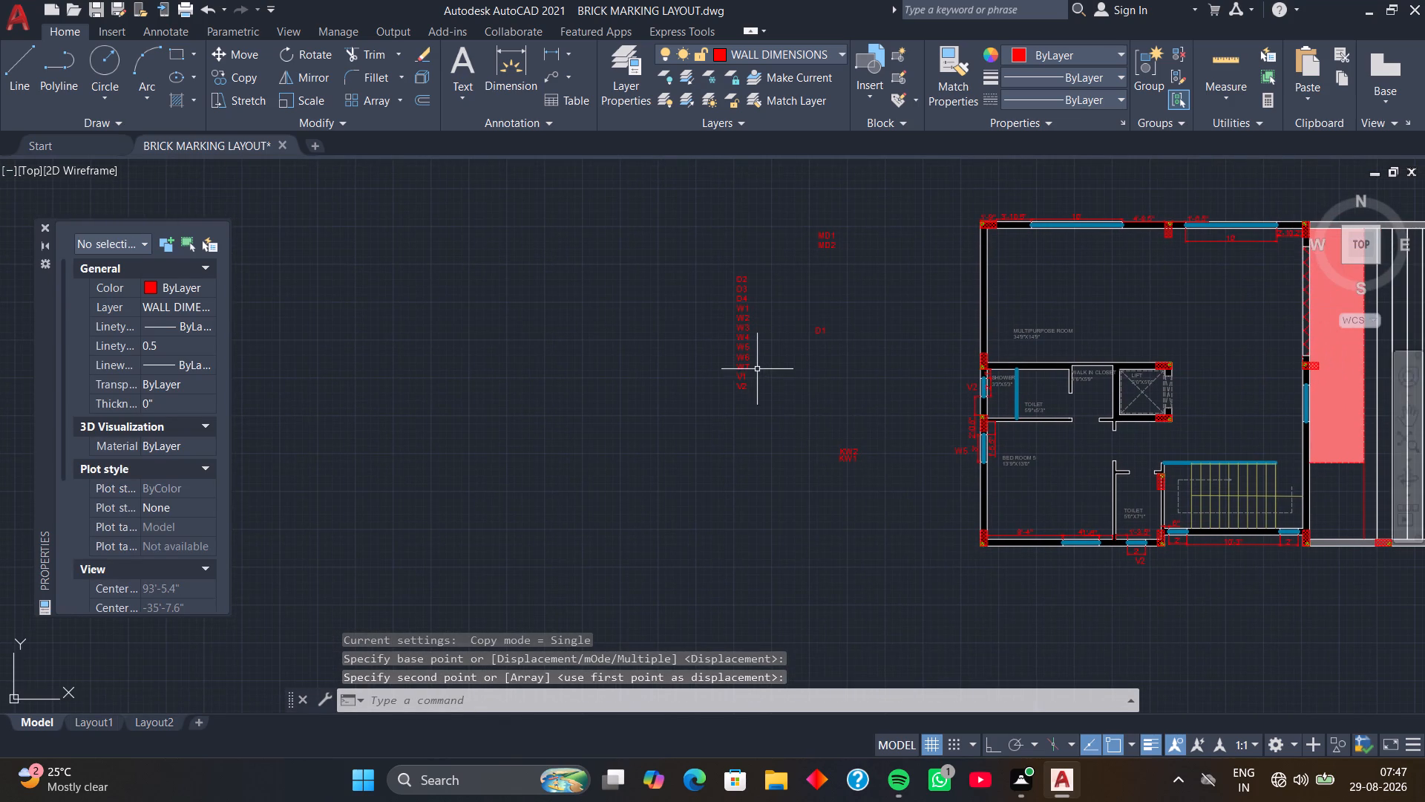
scroll(756, 368, "up", 2)
left_click(709, 287)
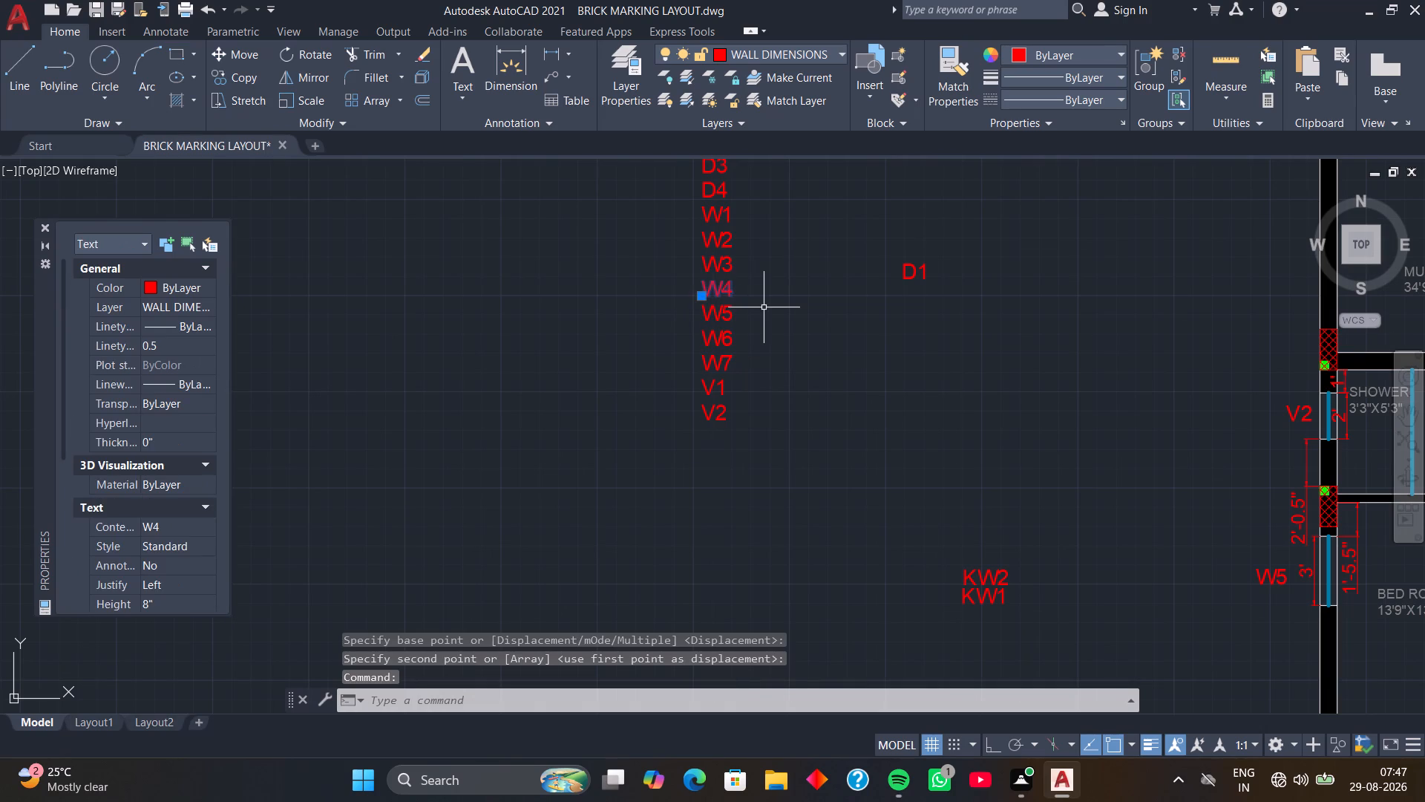
type("CO")
key("space")
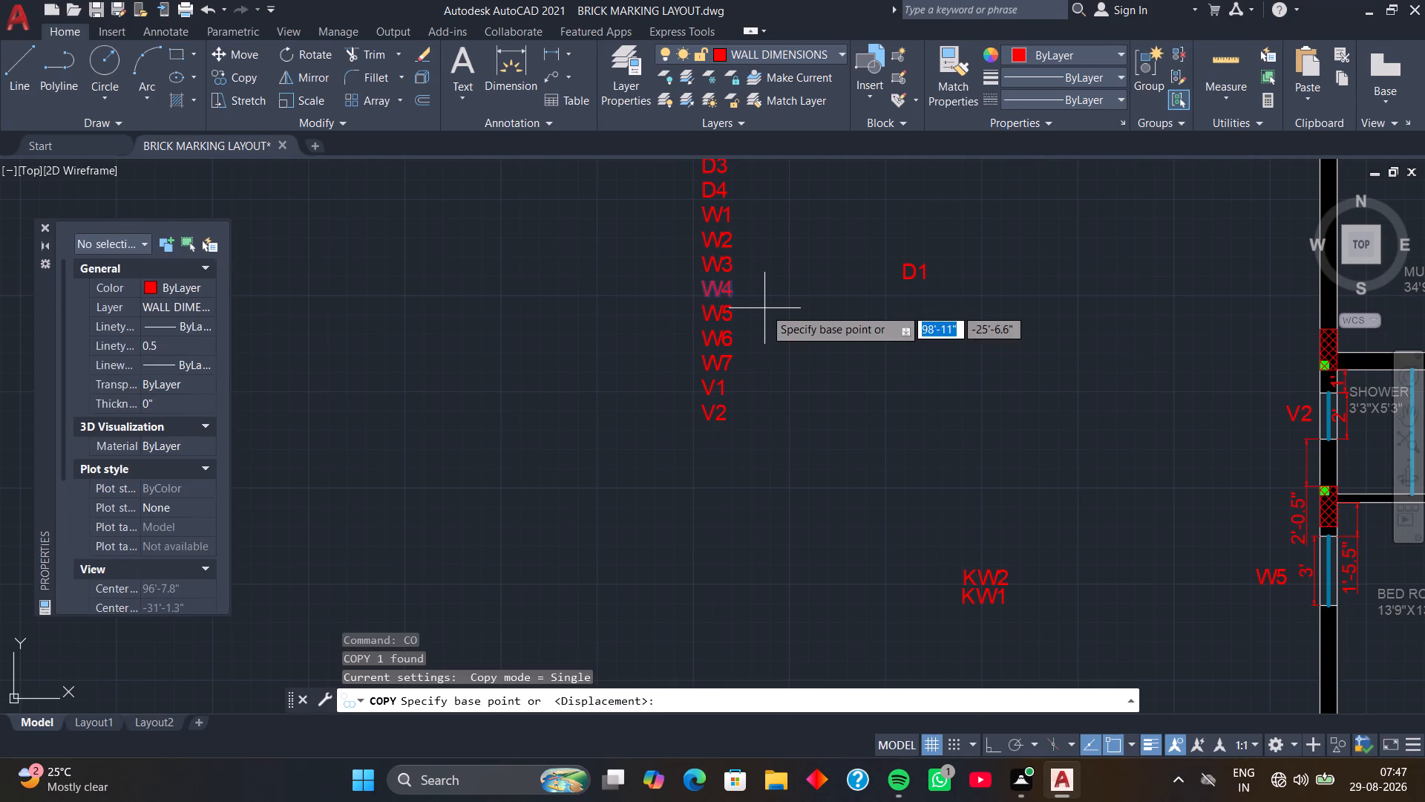
left_click(731, 287)
scroll(946, 413, "down", 2)
middle_click_drag(963, 437, 772, 304)
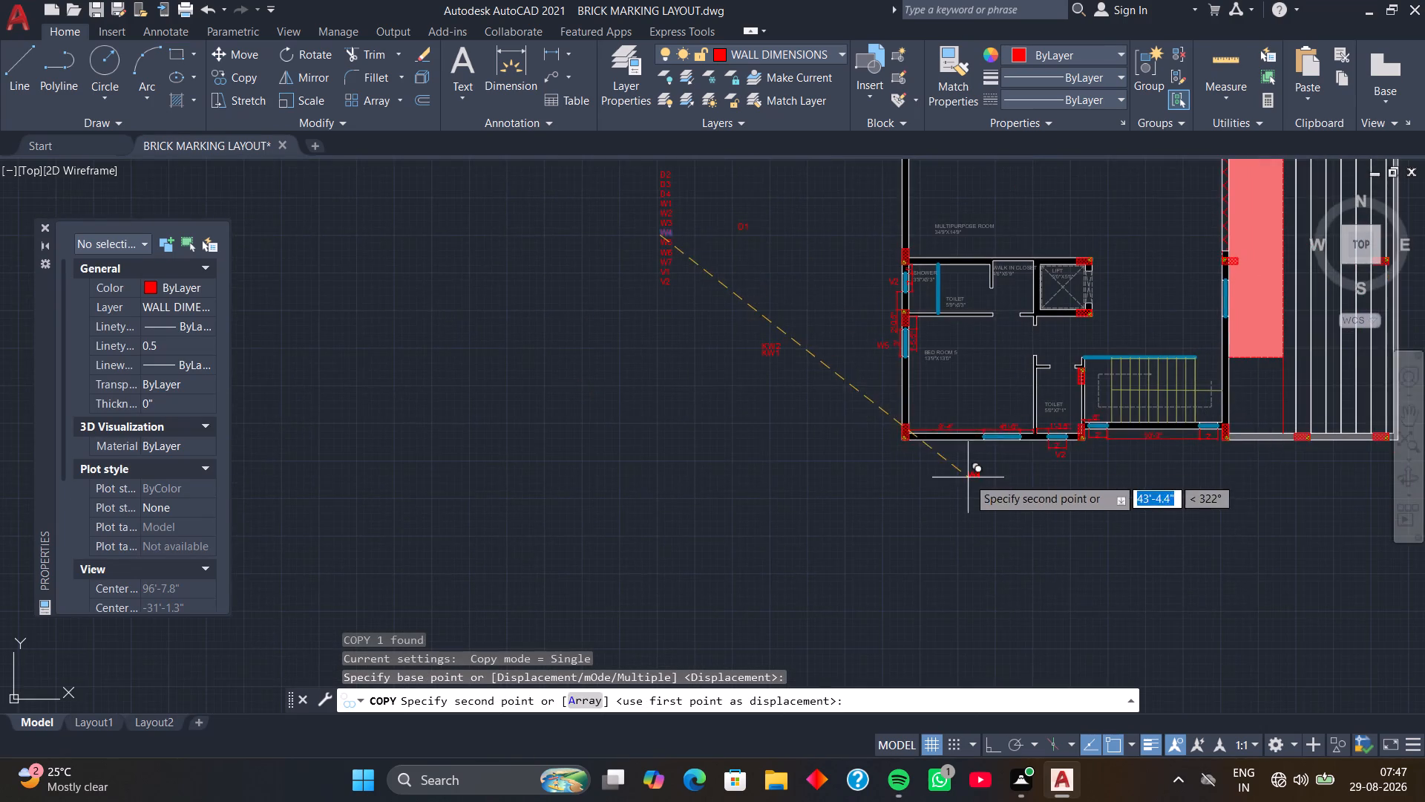
scroll(969, 478, "up", 2)
left_click(1036, 419)
Copy the W7 label below both 2' windows of the staircase wall, using the Multiple option.
scroll(905, 443, "down", 2)
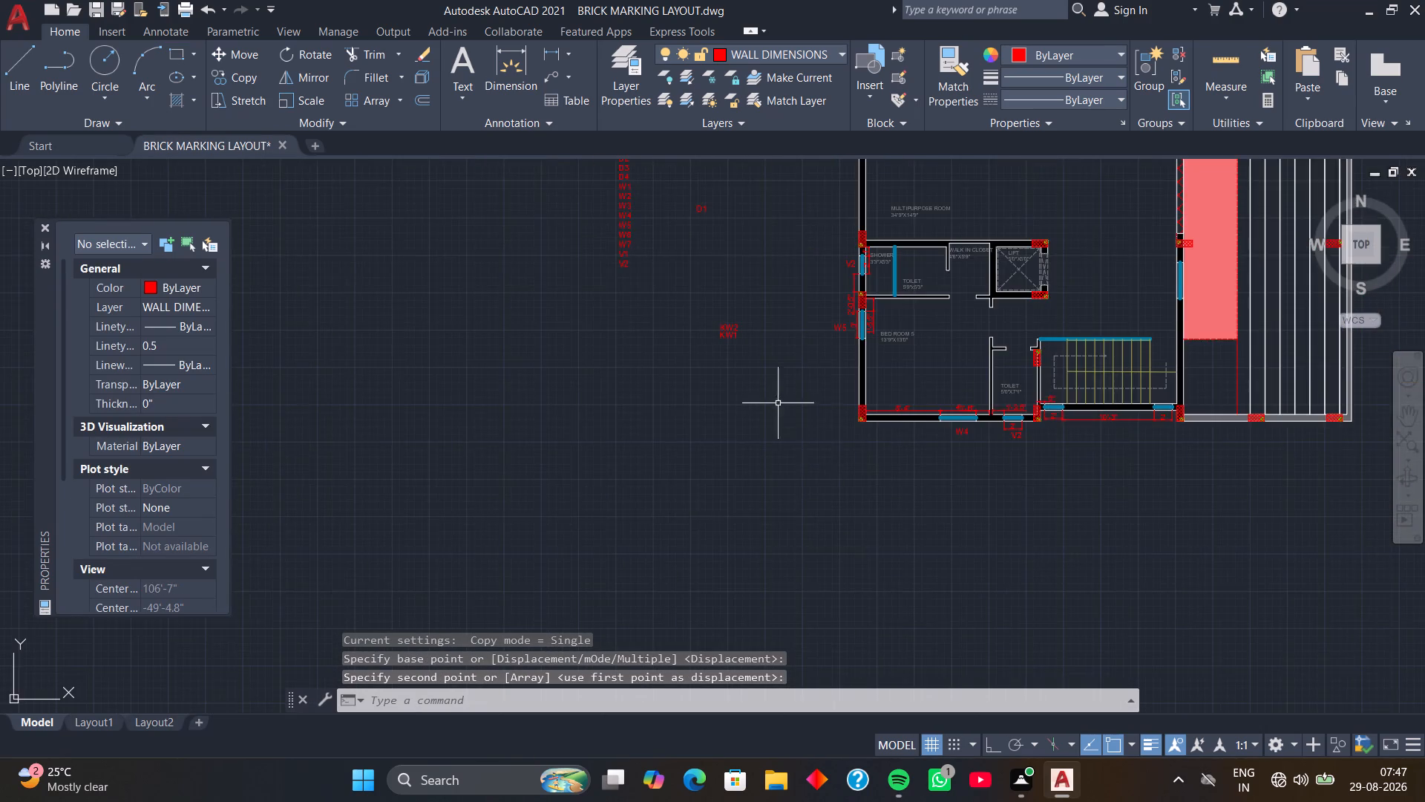
middle_click_drag(775, 400, 879, 508)
scroll(717, 365, "up", 2)
left_click(736, 327)
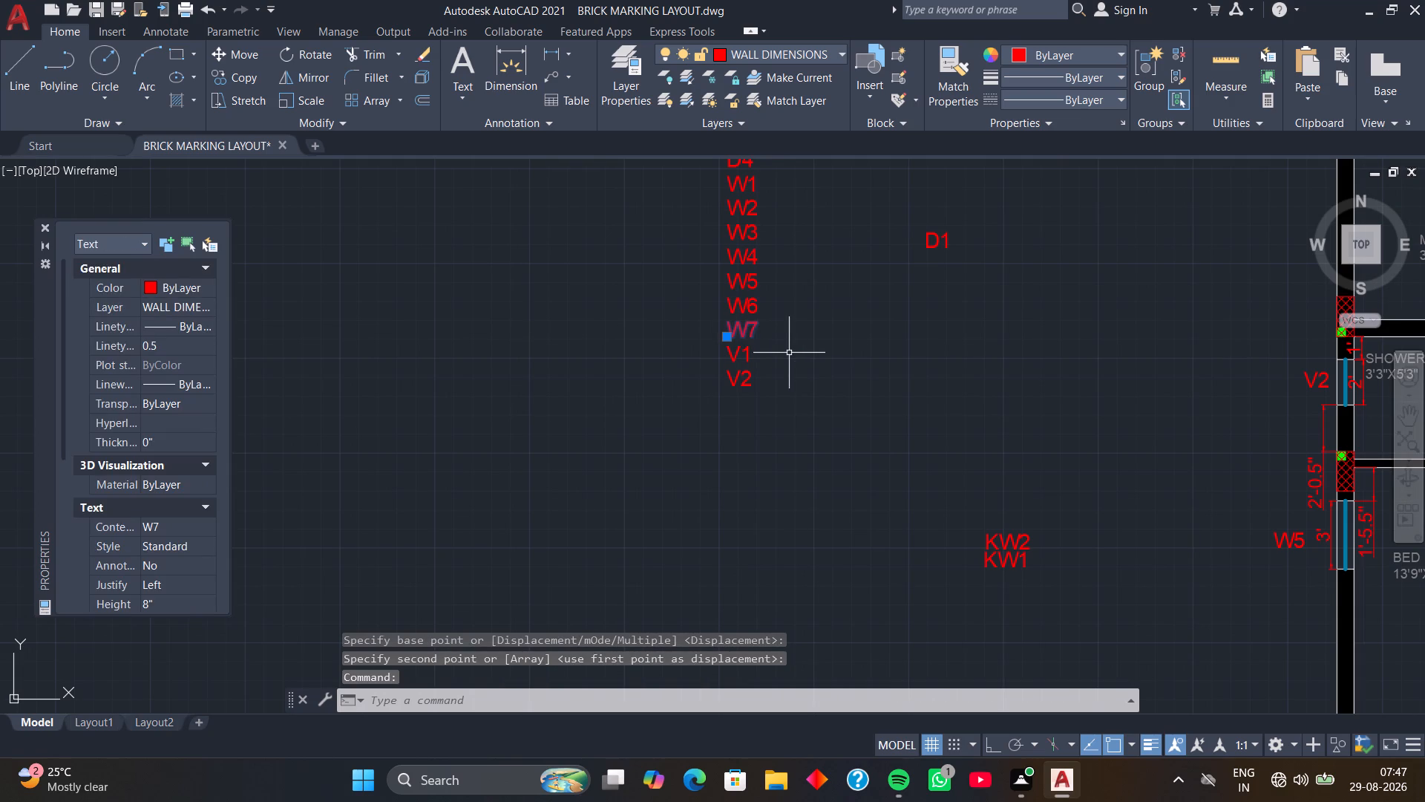
type("CO")
key("space")
type("M")
key("space")
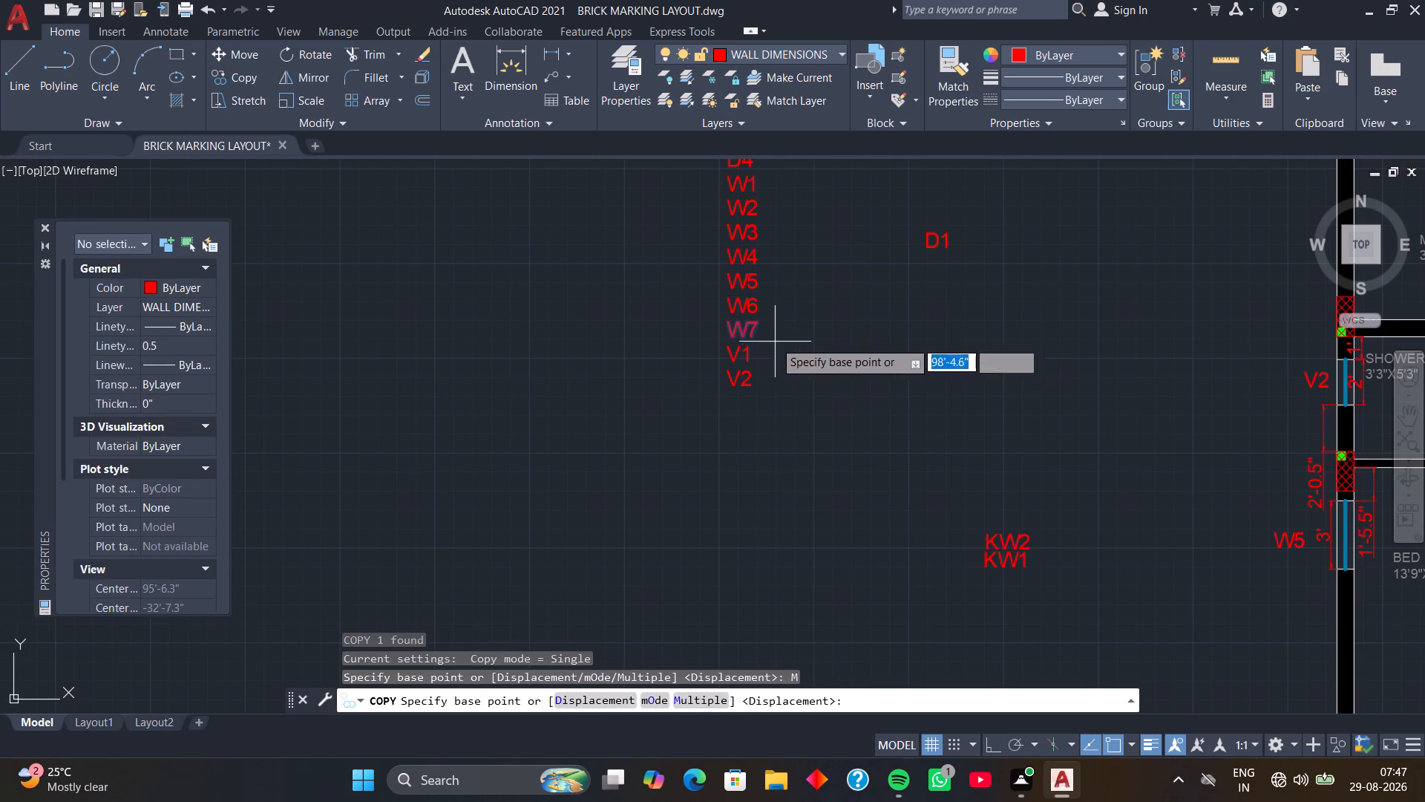
left_click(756, 326)
scroll(938, 400, "down", 2)
middle_click_drag(950, 423, 626, 314)
middle_click_drag(992, 492, 844, 469)
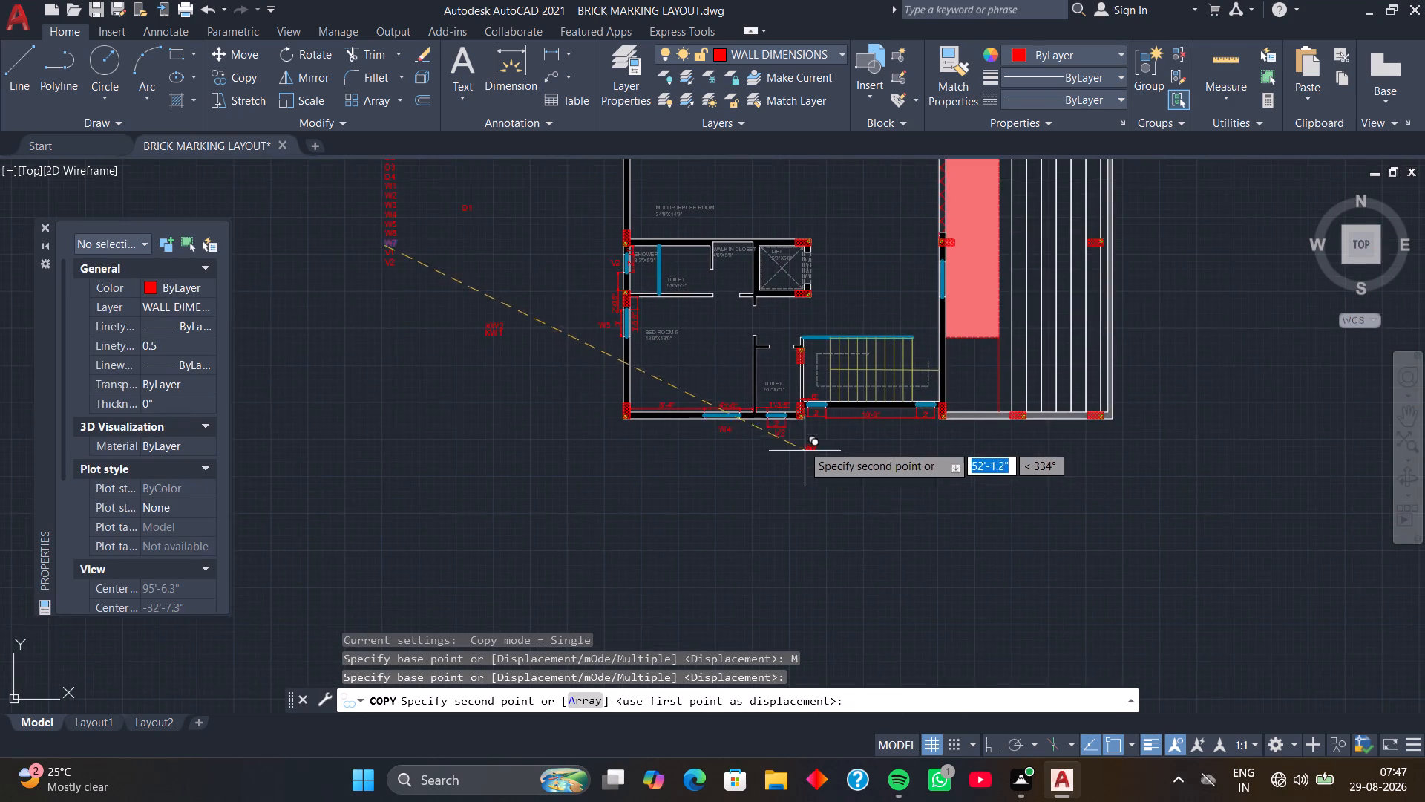
scroll(796, 436, "up", 2)
left_click(826, 414)
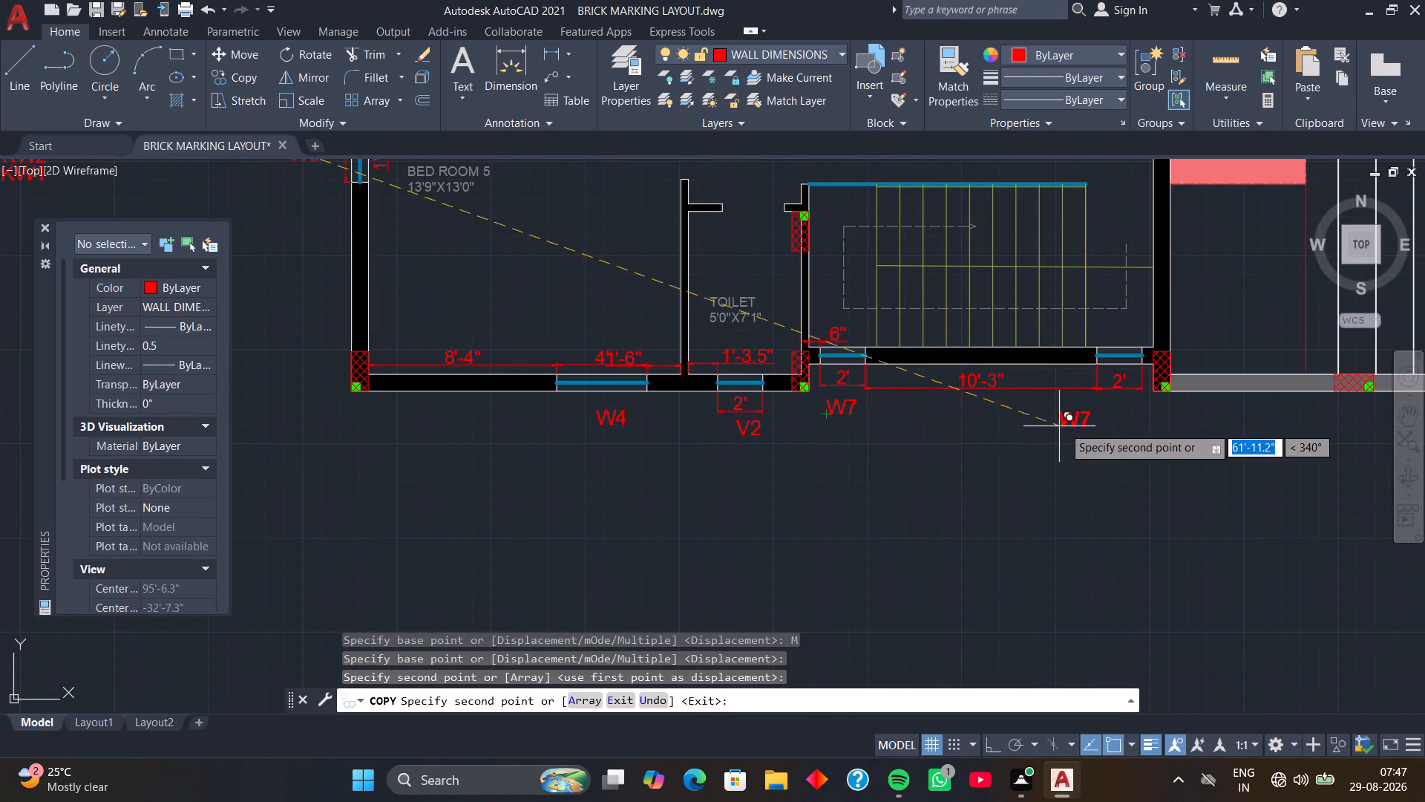
left_click(1110, 415)
key("space")
Copy the W4 label to the inner side of the window facing the red hatched area, near the staircase.
scroll(1085, 463, "down", 1)
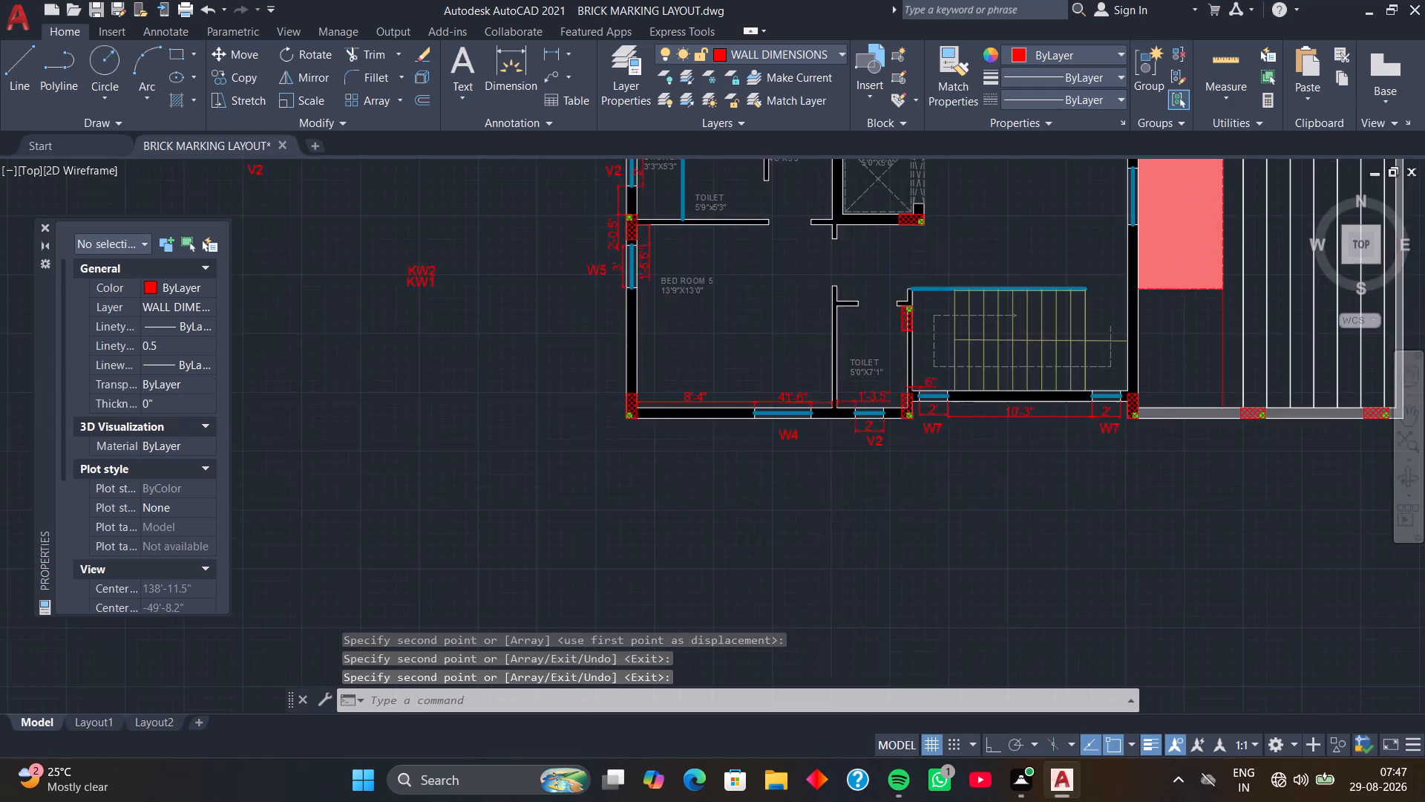
scroll(1085, 463, "down", 1)
middle_click_drag(1062, 477, 1121, 587)
middle_click_drag(1125, 432, 1064, 443)
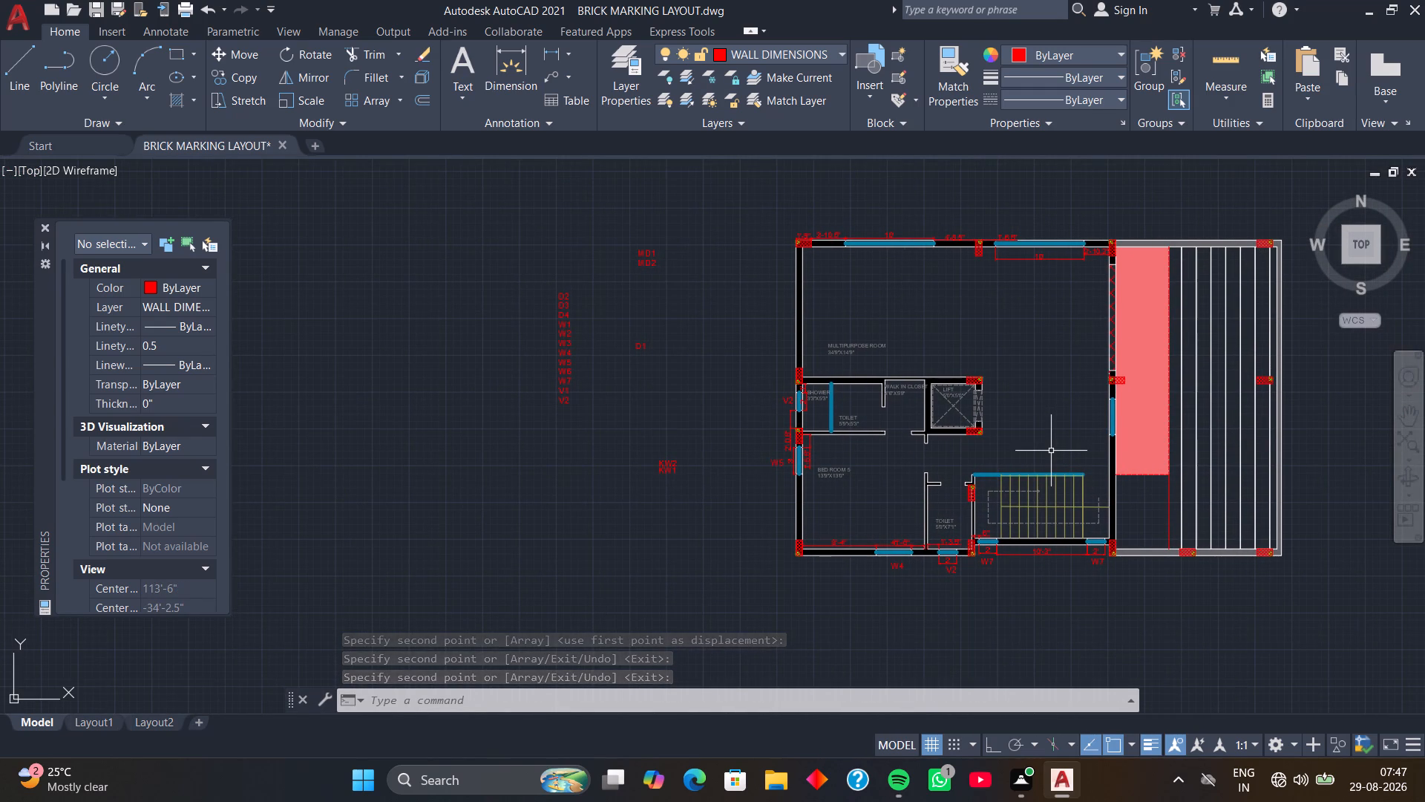
middle_click_drag(1006, 420, 1034, 454)
scroll(657, 391, "up", 1)
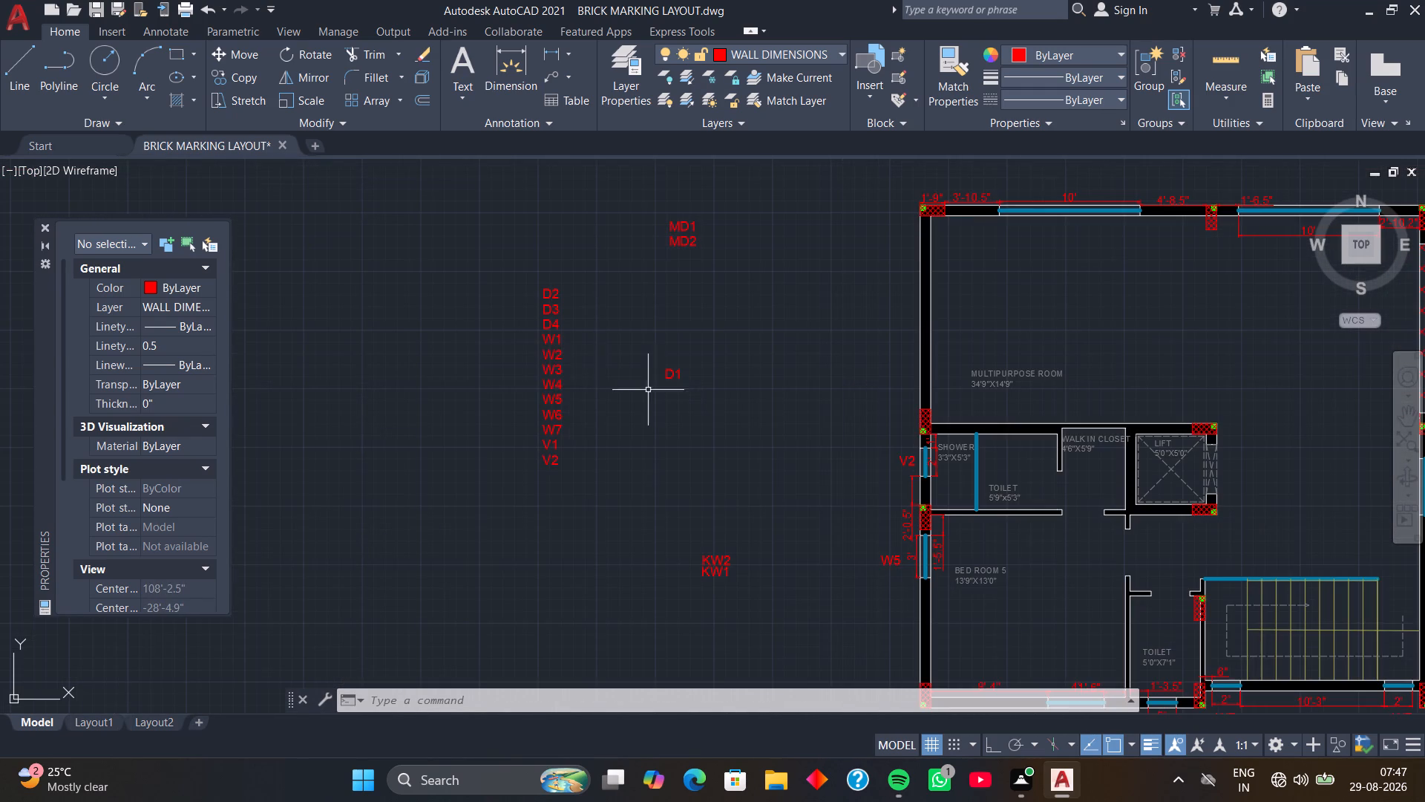
left_click(556, 380)
type("CO")
key("space")
left_click(563, 387)
scroll(836, 423, "down", 2)
middle_click_drag(837, 426, 762, 421)
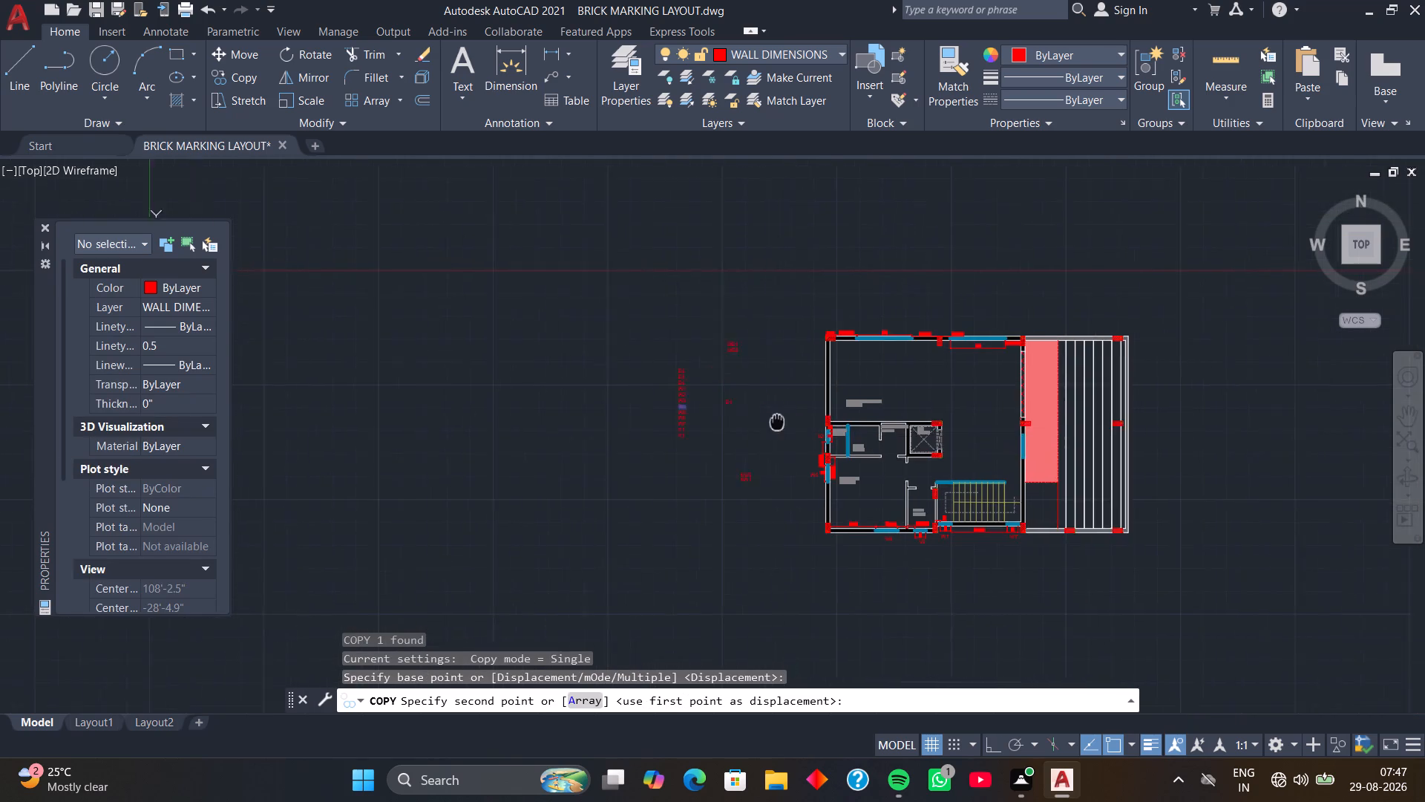
middle_click_drag(762, 421, 665, 419)
scroll(875, 433, "up", 2)
left_click(879, 457)
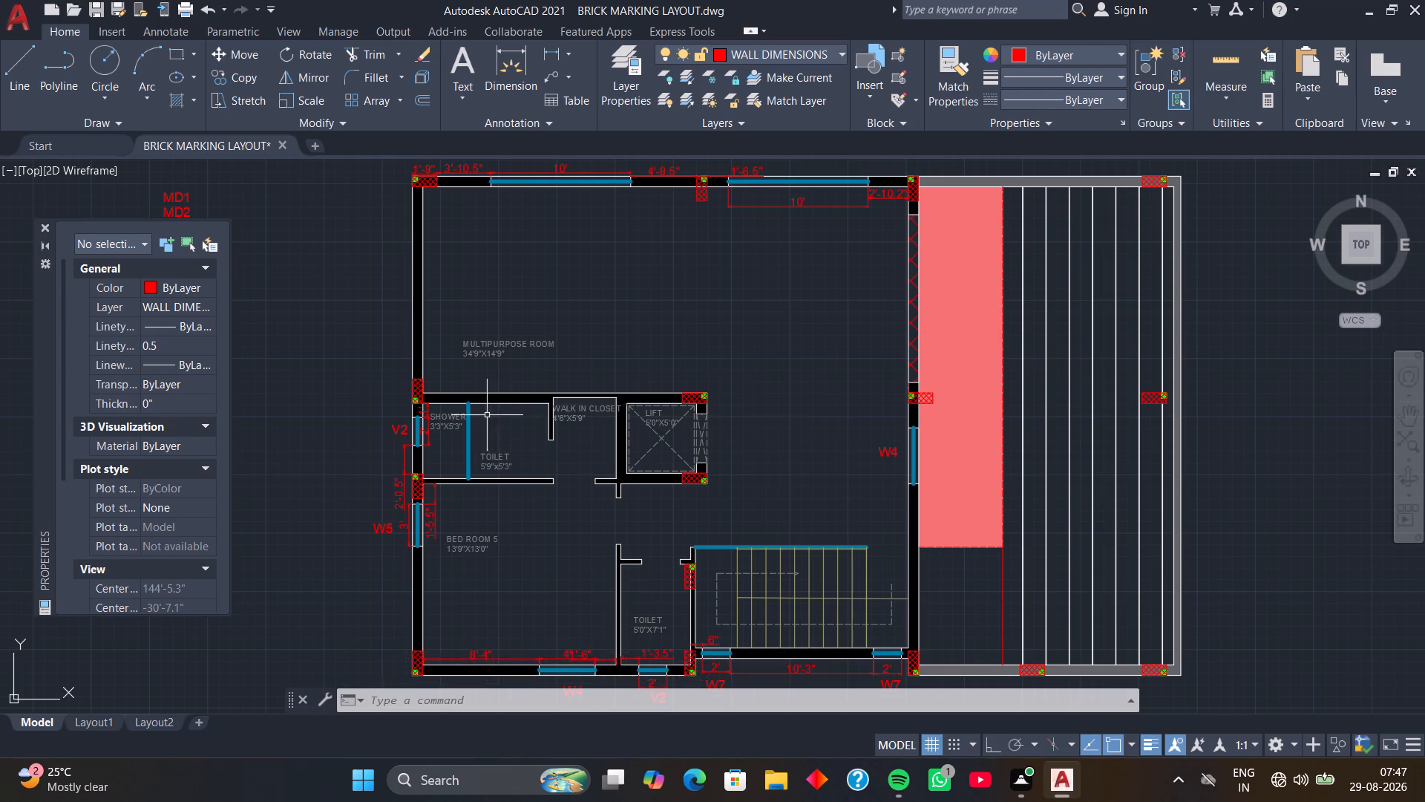
Copy the W2 label beside both 10' windows of the Multipurpose Room, using the Multiple option.
middle_click_drag(488, 415, 907, 457)
middle_click_drag(542, 365, 665, 420)
scroll(580, 408, "up", 1)
left_click(594, 423)
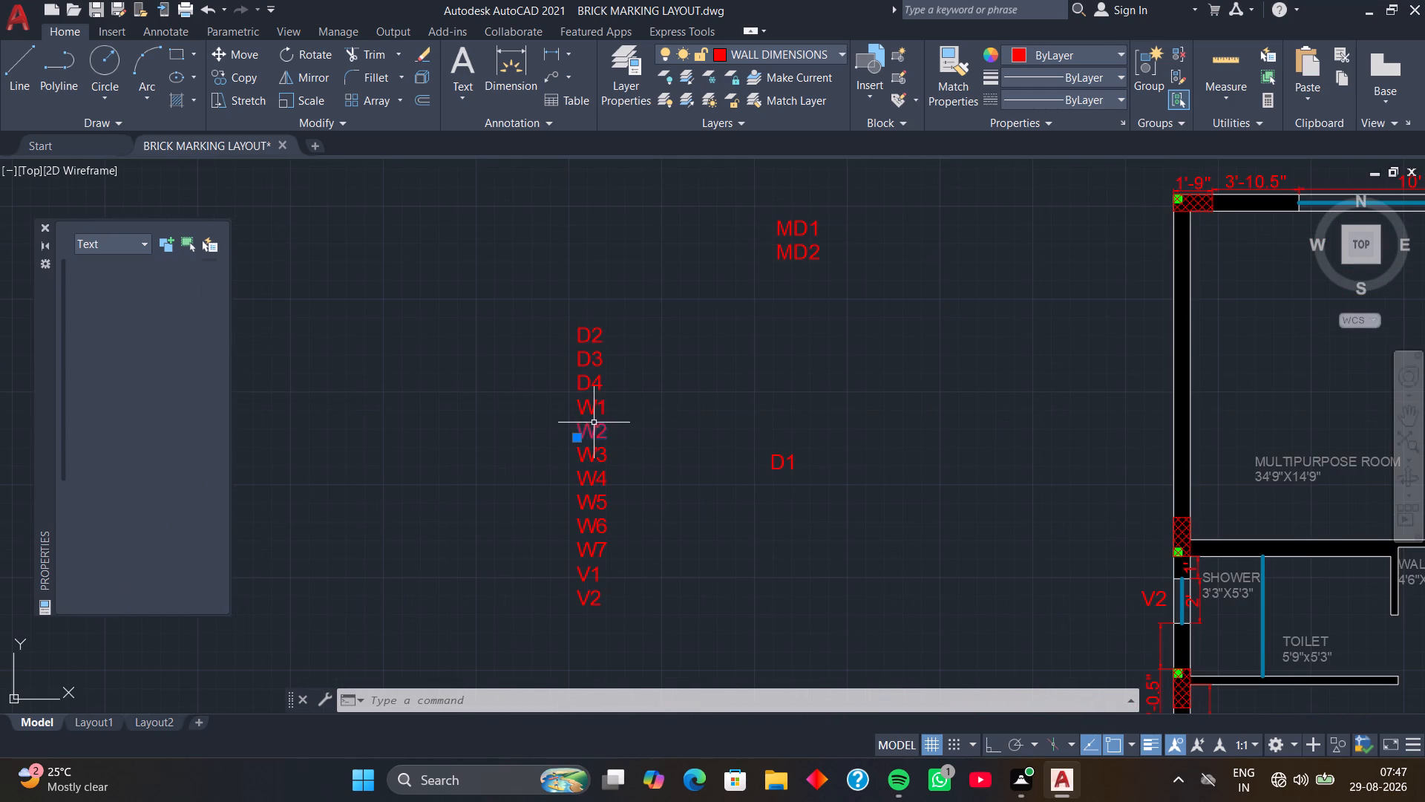
key("c")
type("O M")
key("space")
left_click(609, 434)
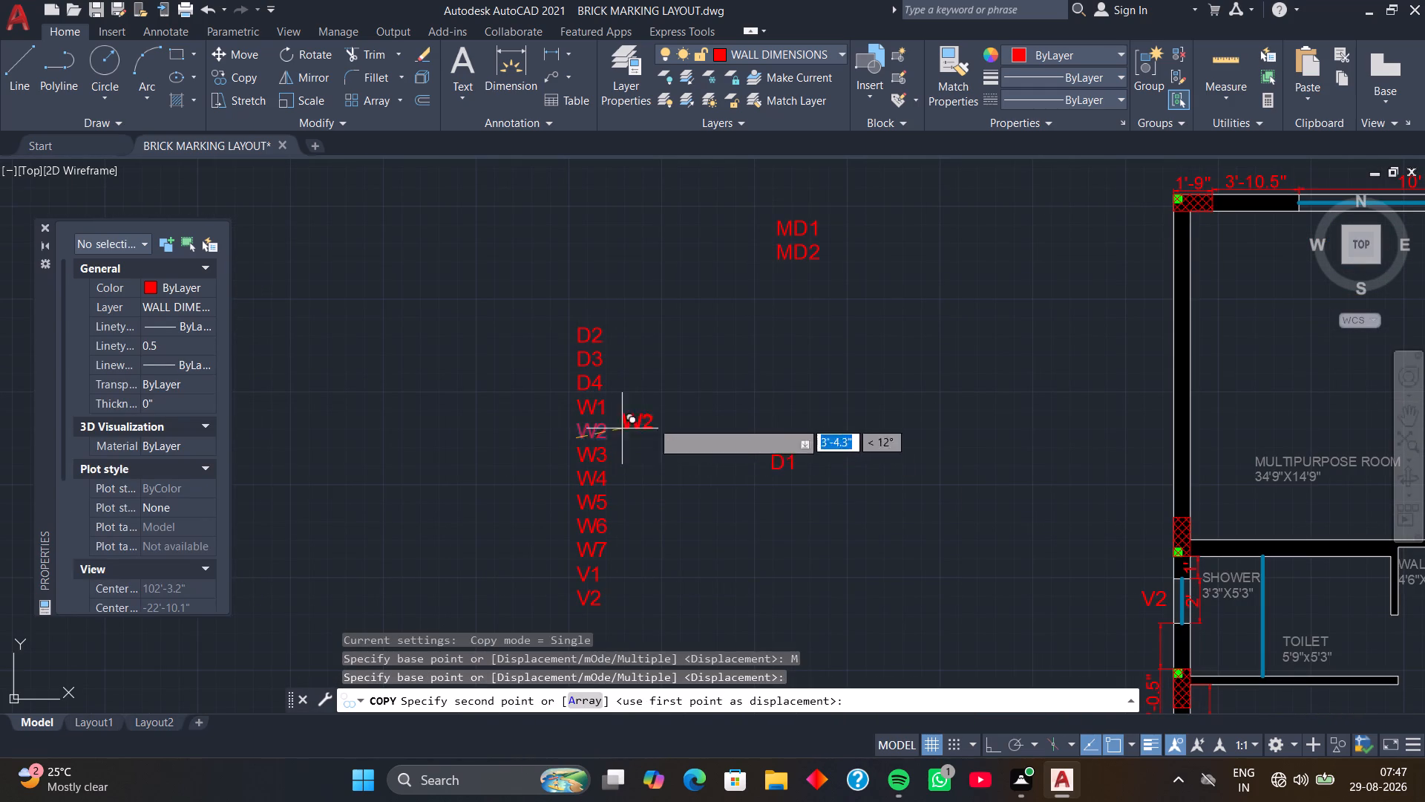
scroll(740, 408, "down", 2)
middle_click_drag(767, 386, 666, 440)
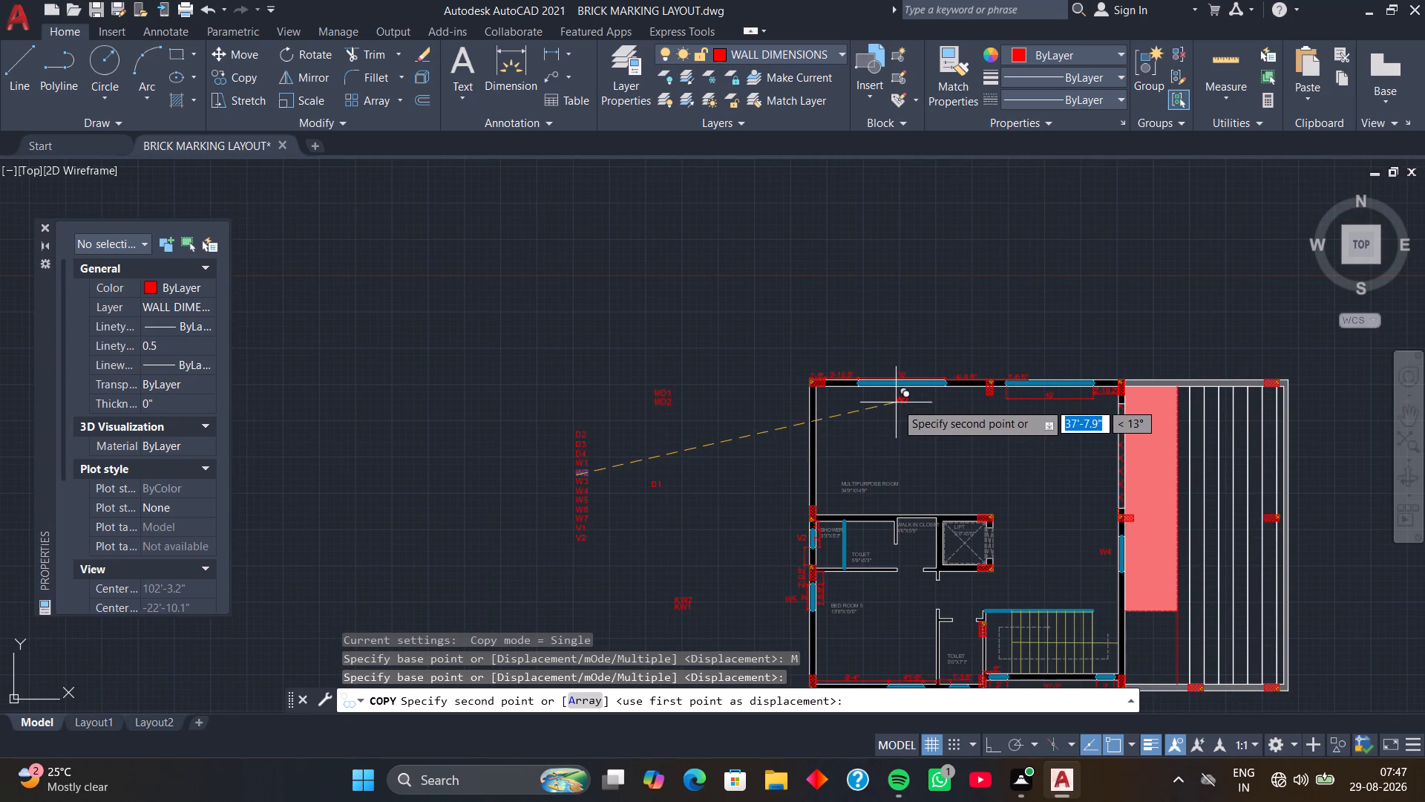
left_click(896, 399)
scroll(1004, 402, "up", 2)
middle_click_drag(997, 410, 874, 512)
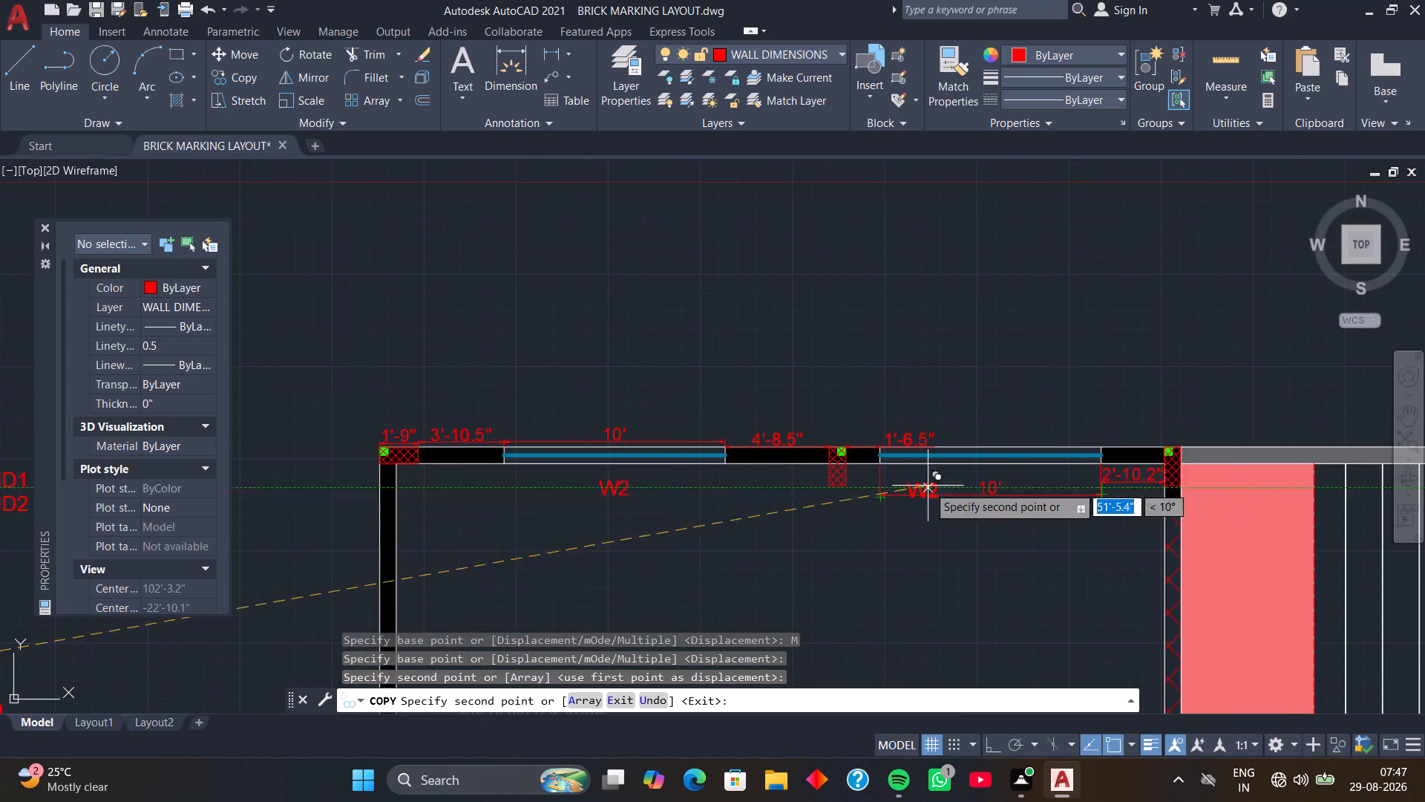
left_click(986, 434)
scroll(935, 493, "down", 1)
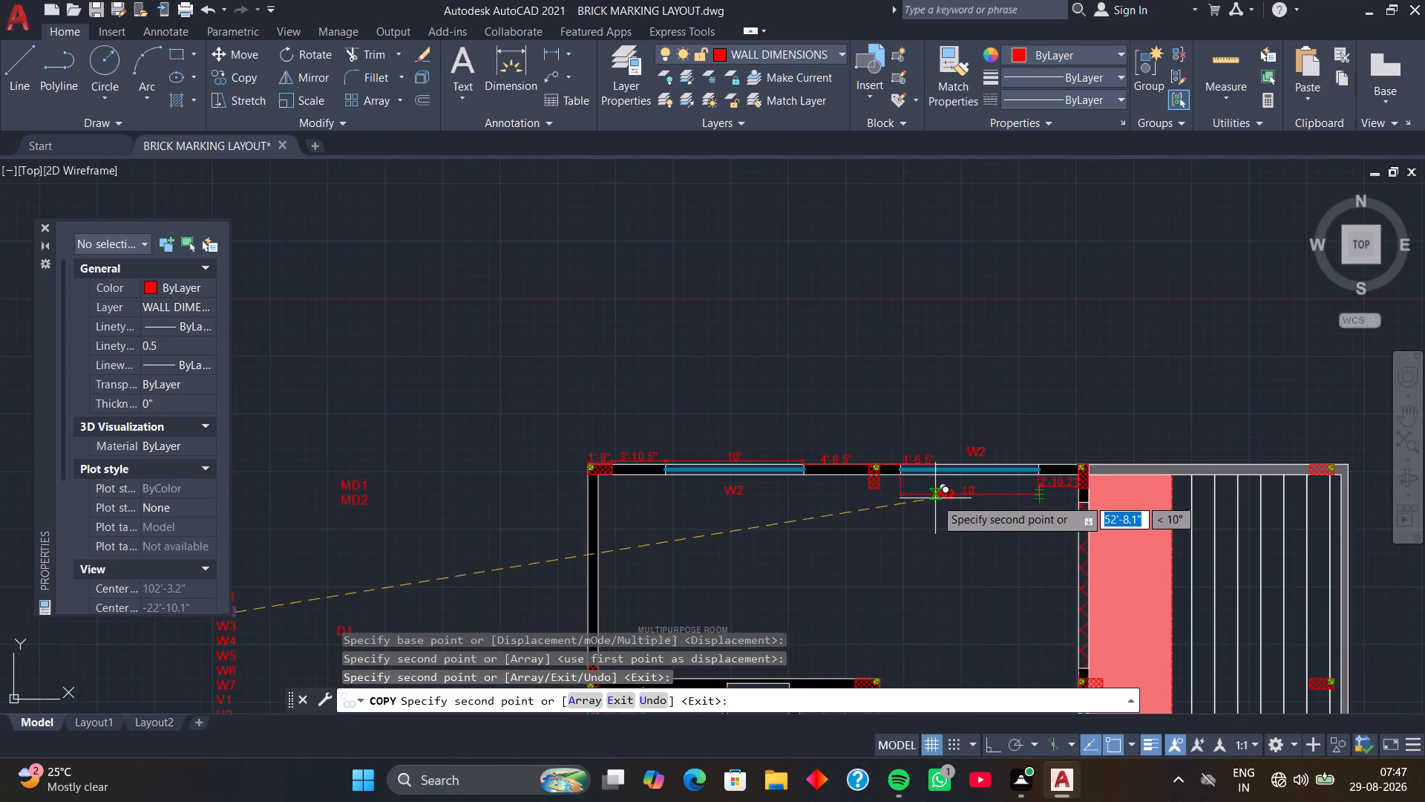
key("space")
Copy the D3 label to the opening between the 5'9"x5'3" Toilet and Walk In Closet and to the 5'0"X7'1" Toilet's doorway, using the Multiple option.
scroll(923, 518, "down", 2)
middle_click_drag(931, 550, 855, 408)
middle_click_drag(859, 455, 833, 399)
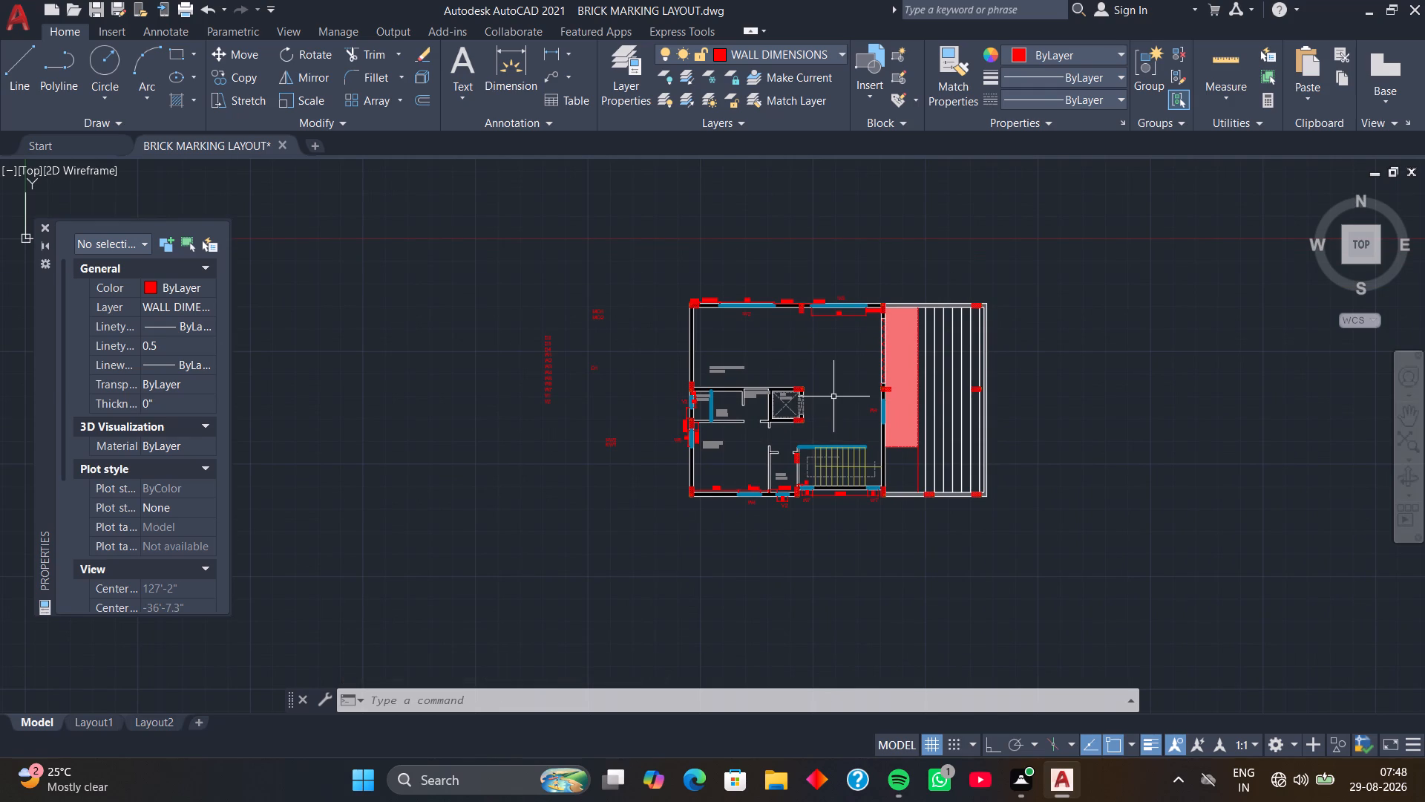
scroll(663, 376, "up", 3)
middle_click_drag(557, 311, 600, 332)
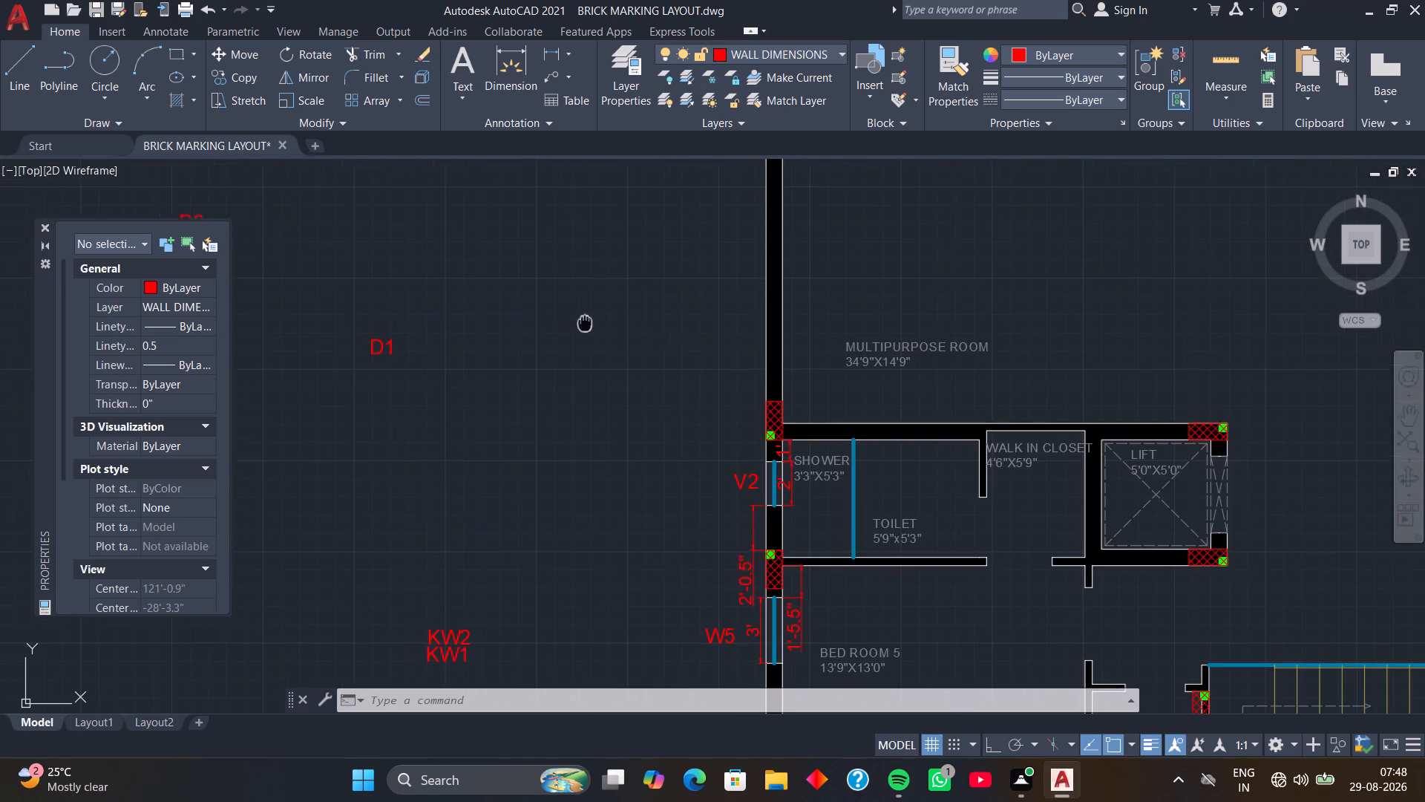
middle_click_drag(600, 332, 845, 443)
left_click(474, 371)
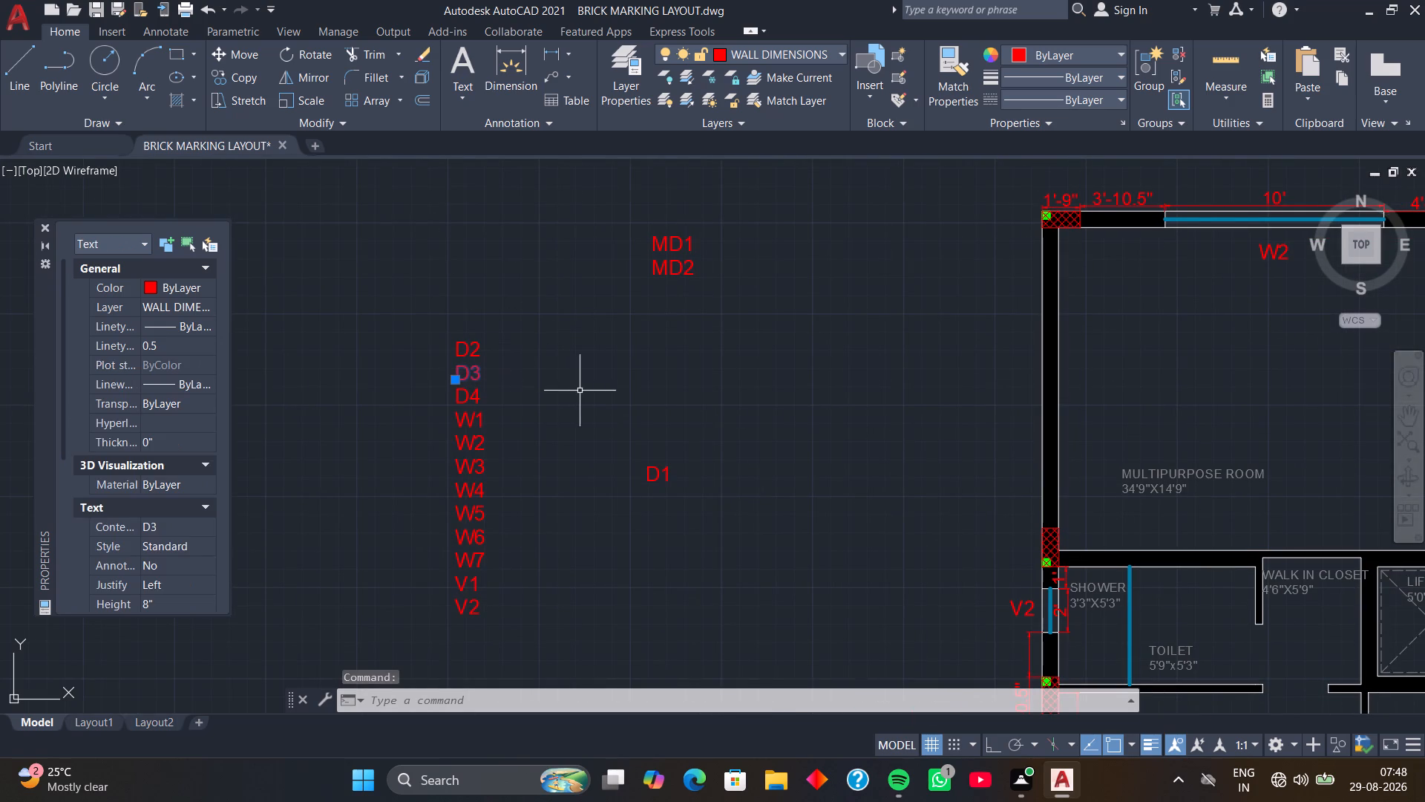
key("c")
type("O")
key("space")
type("M")
key("space")
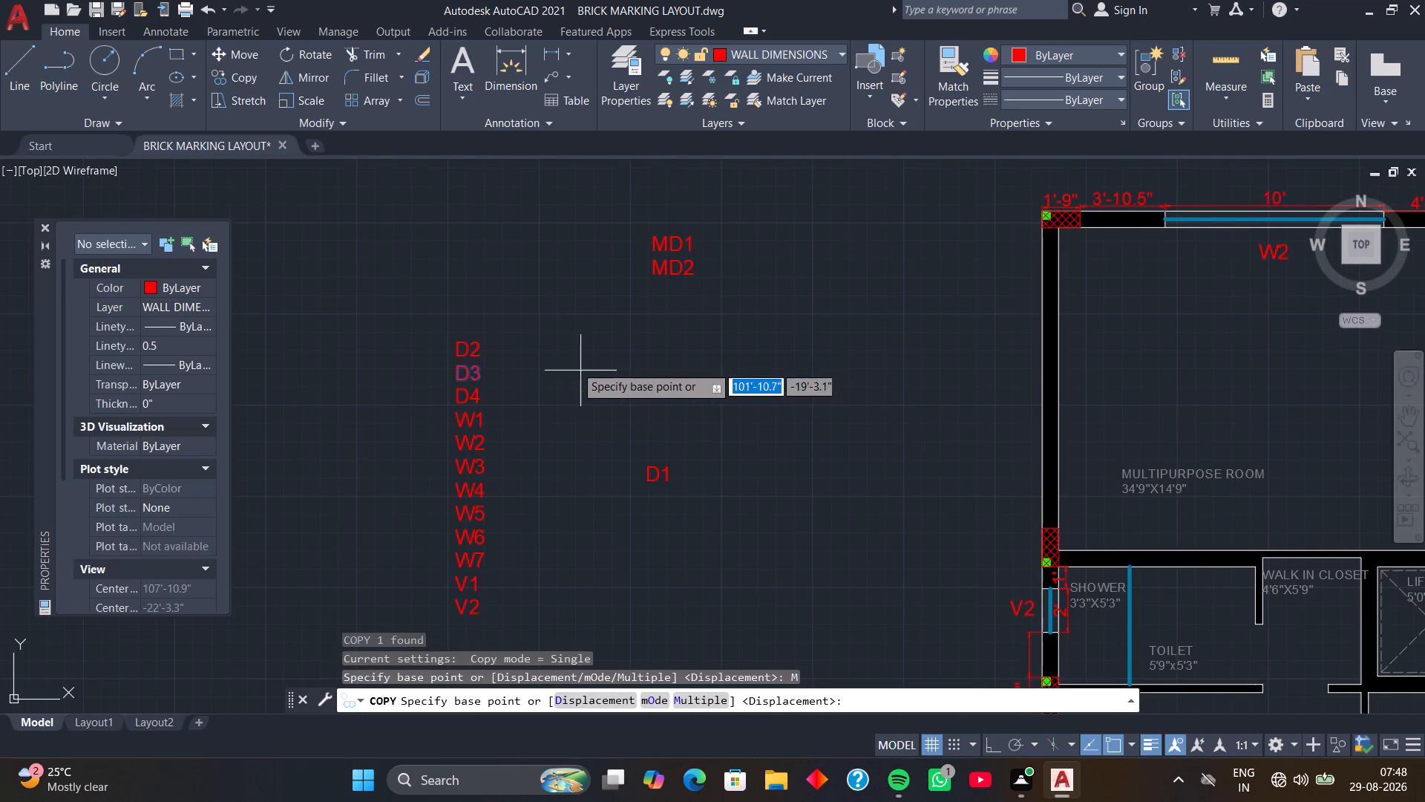
left_click(475, 368)
scroll(702, 397, "down", 3)
middle_click_drag(711, 406, 609, 328)
scroll(778, 405, "up", 2)
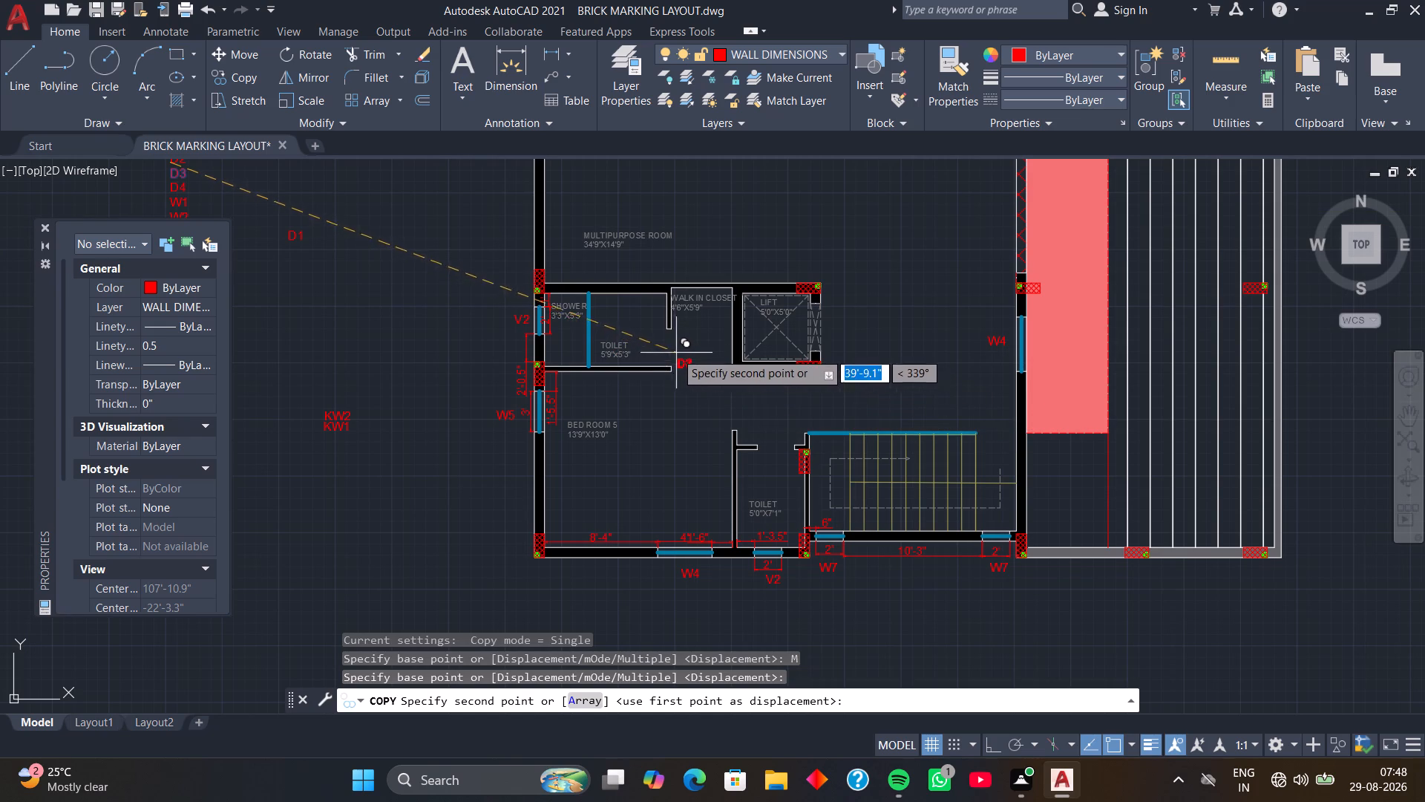
scroll(675, 351, "up", 2)
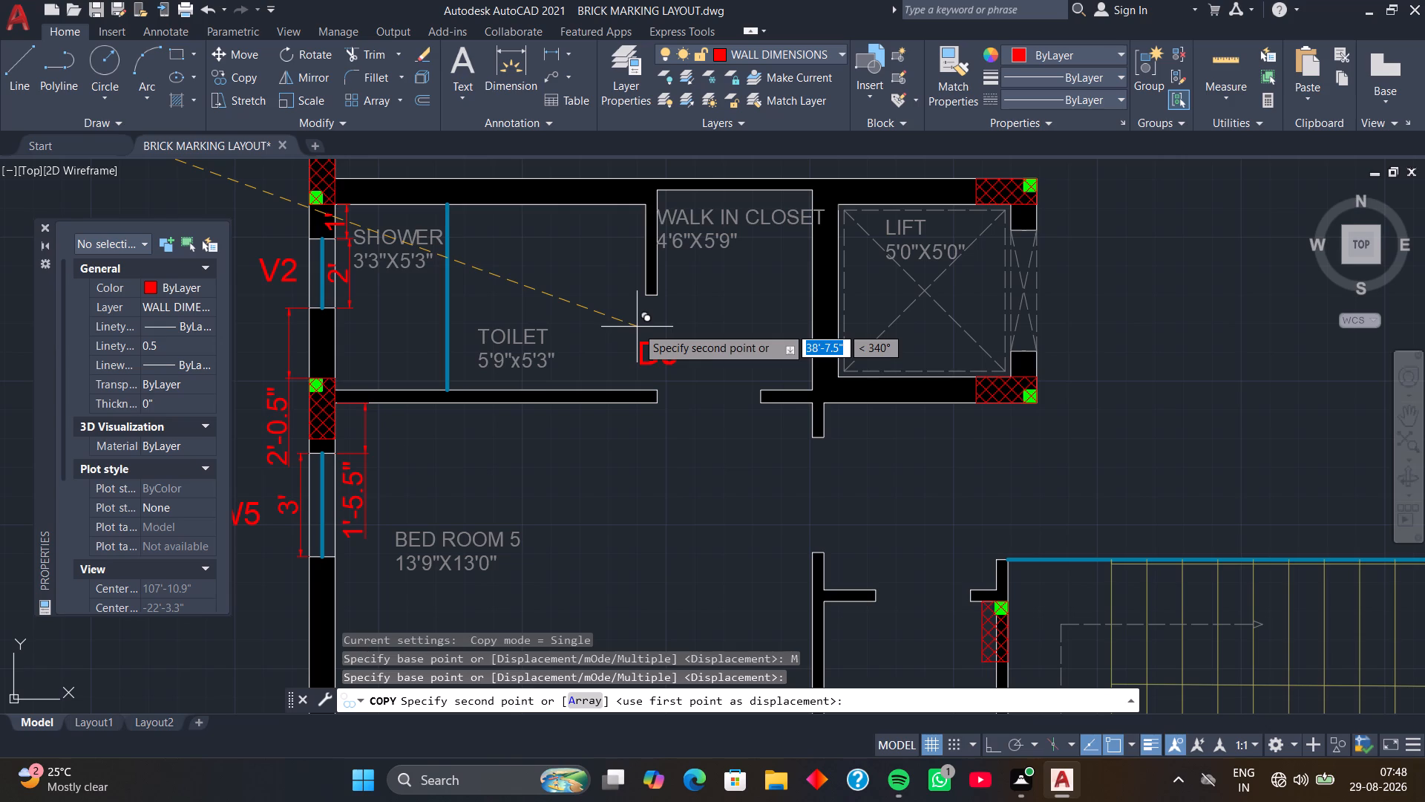
left_click(637, 327)
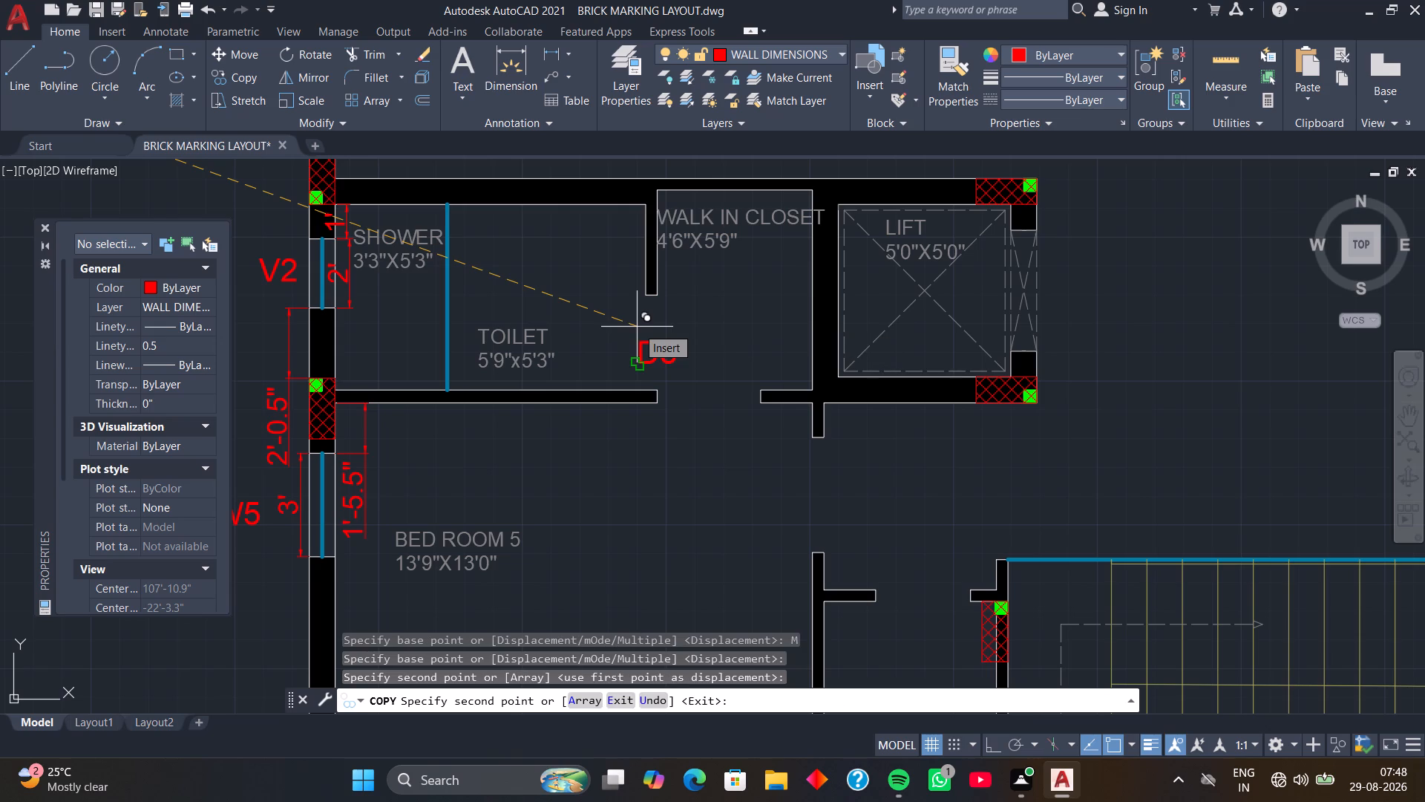
left_click(902, 576)
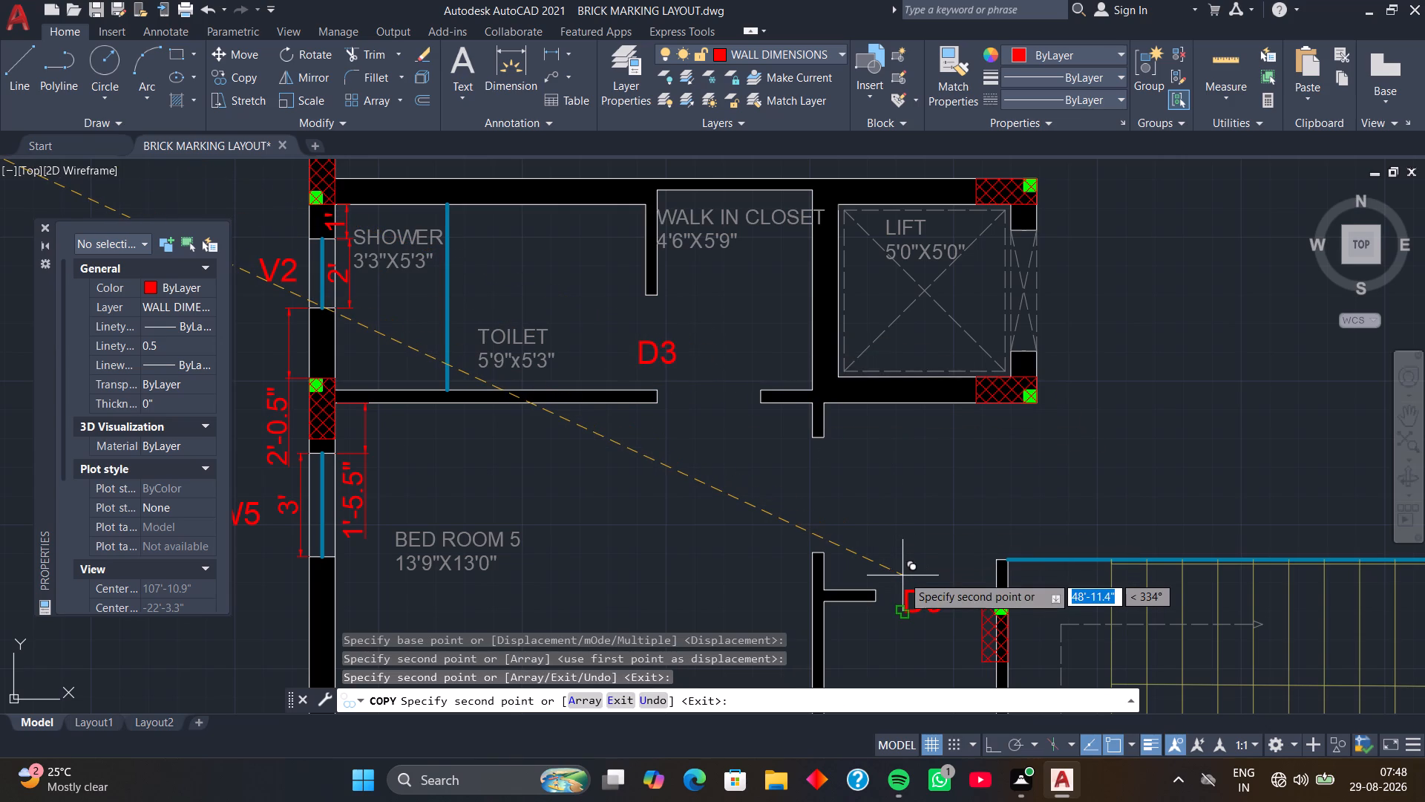
key("space")
Move the spare D1 label to Bed Room 5's entrance doorway.
scroll(675, 485, "down", 2)
middle_click_drag(672, 489, 897, 450)
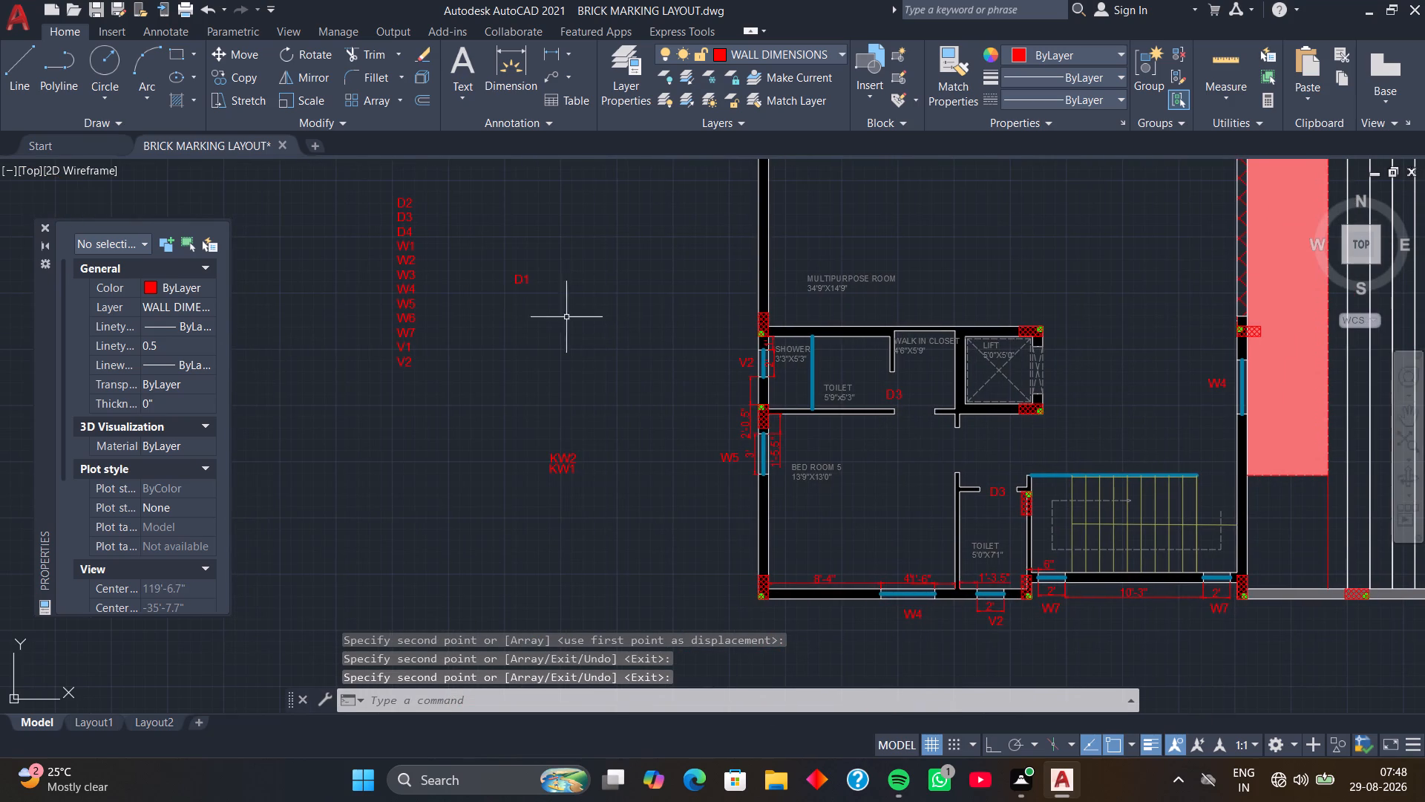
left_click(525, 278)
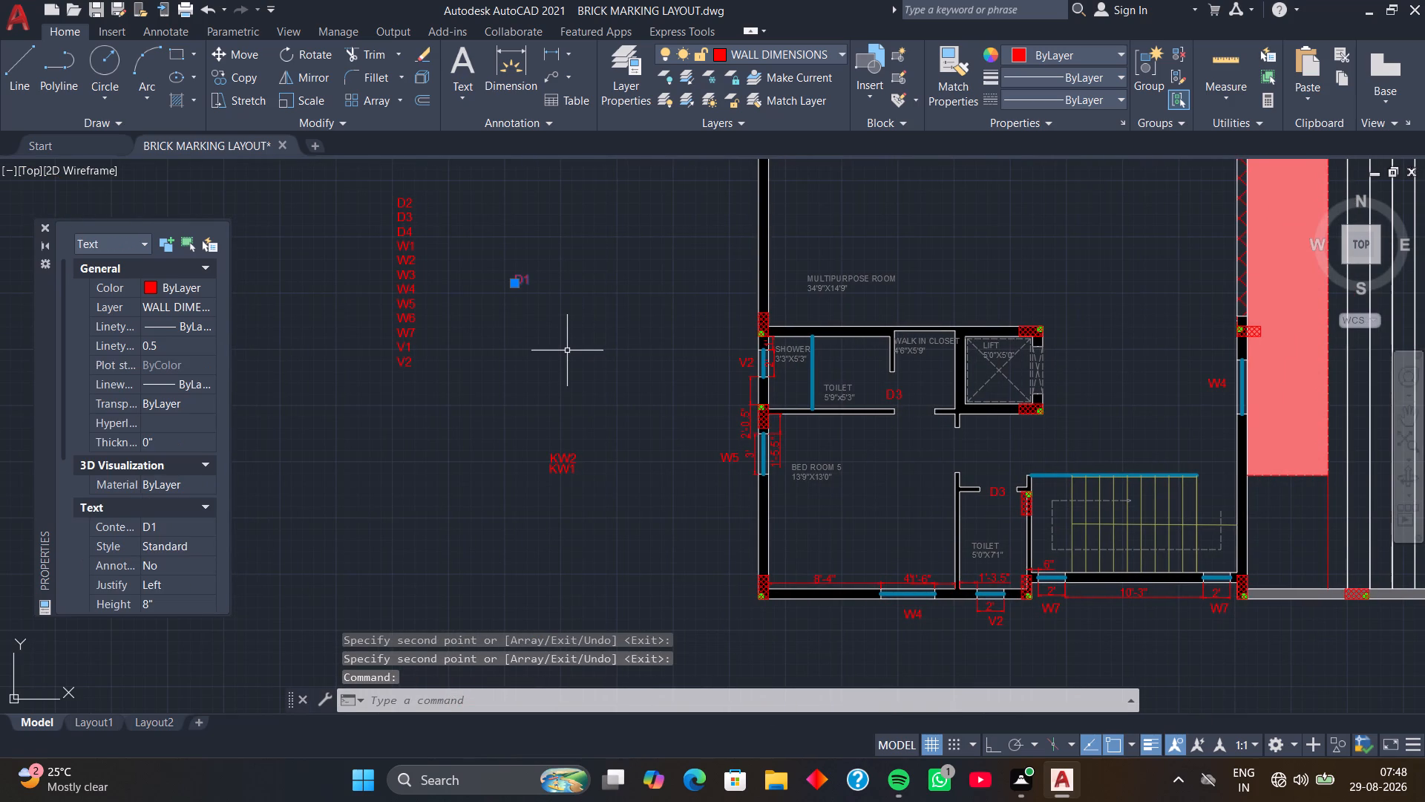
type("M")
key("space")
left_click(530, 285)
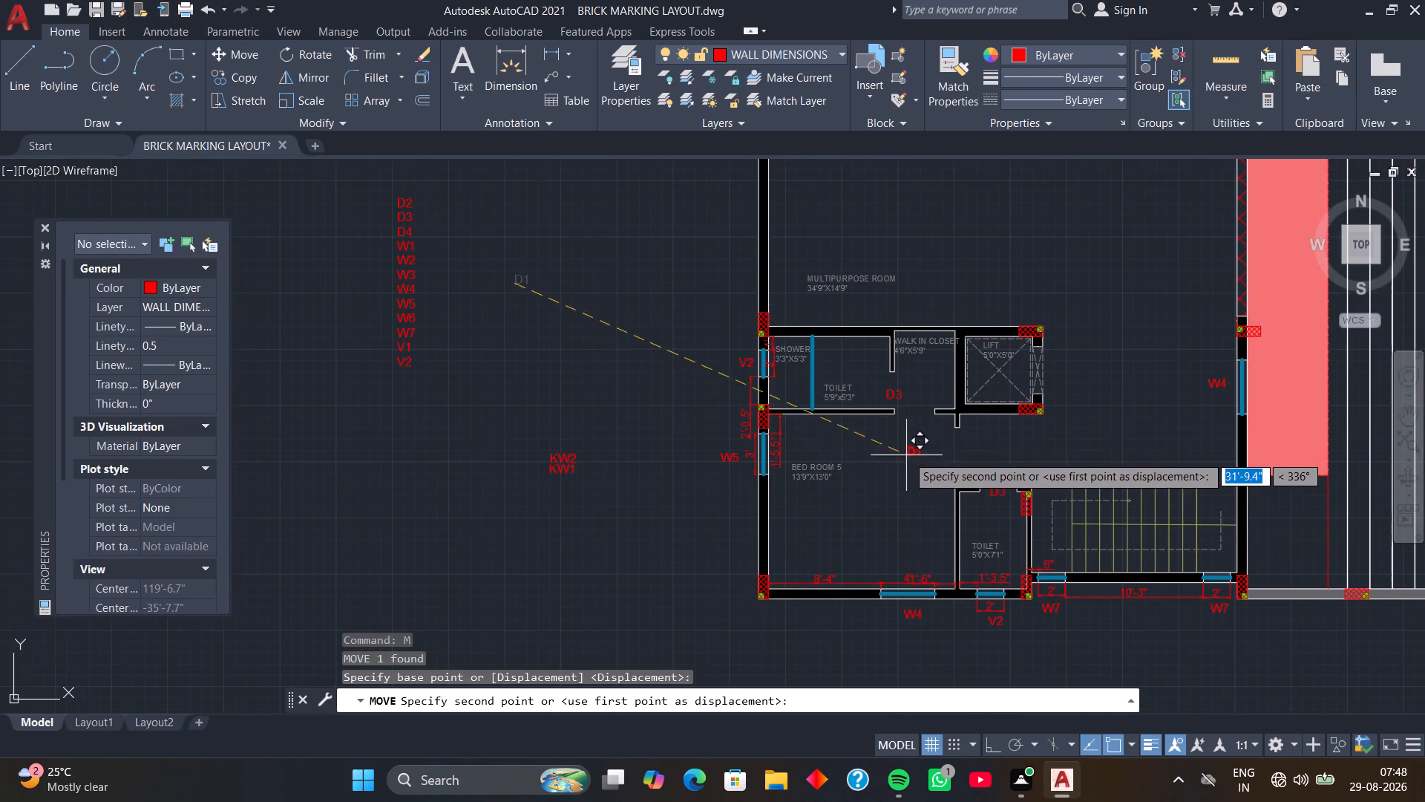
scroll(908, 454, "up", 2)
left_click(1012, 451)
Close AutoCAD and save the changes to BRICK MARKING LAYOUT.dwg.
scroll(961, 457, "down", 3)
middle_click_drag(962, 486, 913, 460)
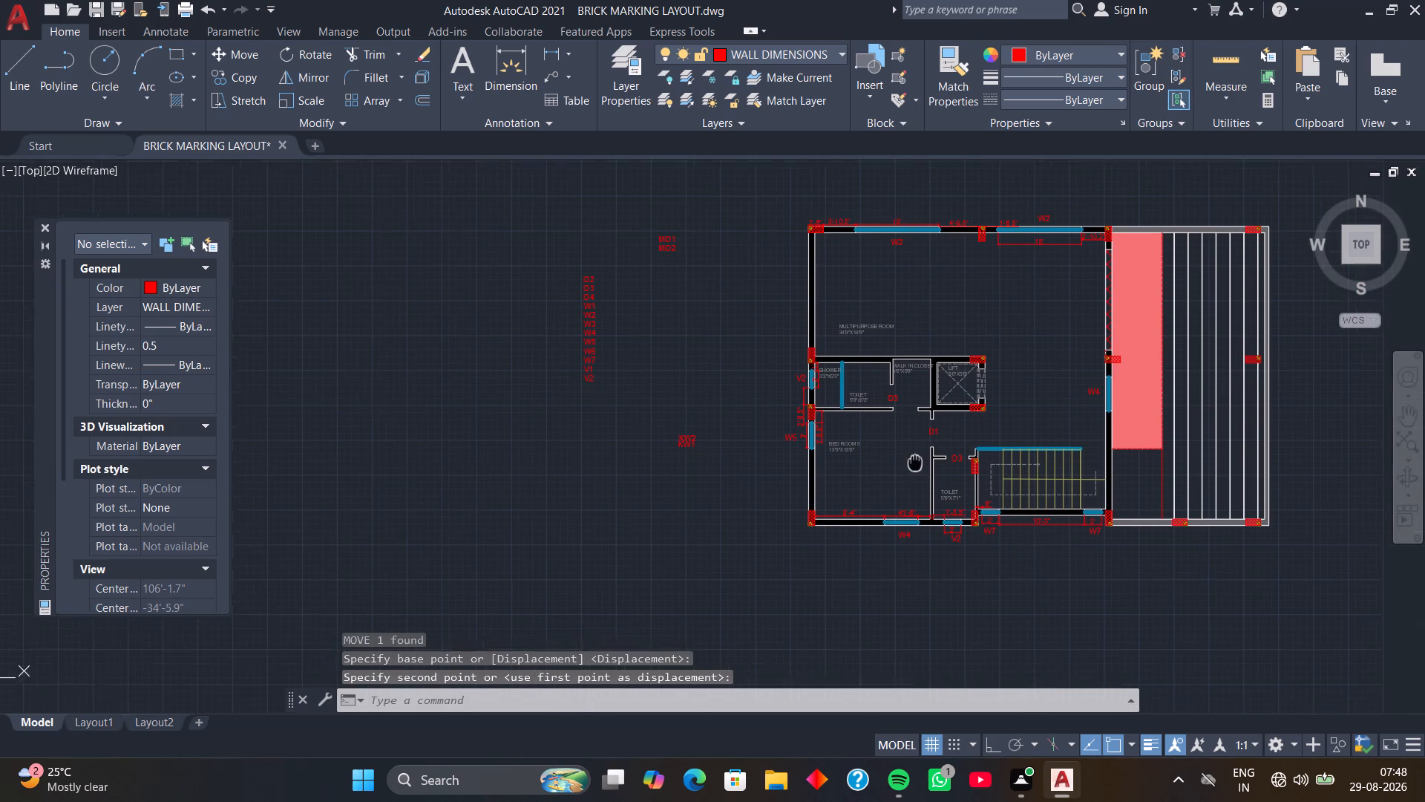
middle_click_drag(913, 460, 910, 457)
middle_click_drag(901, 473, 889, 451)
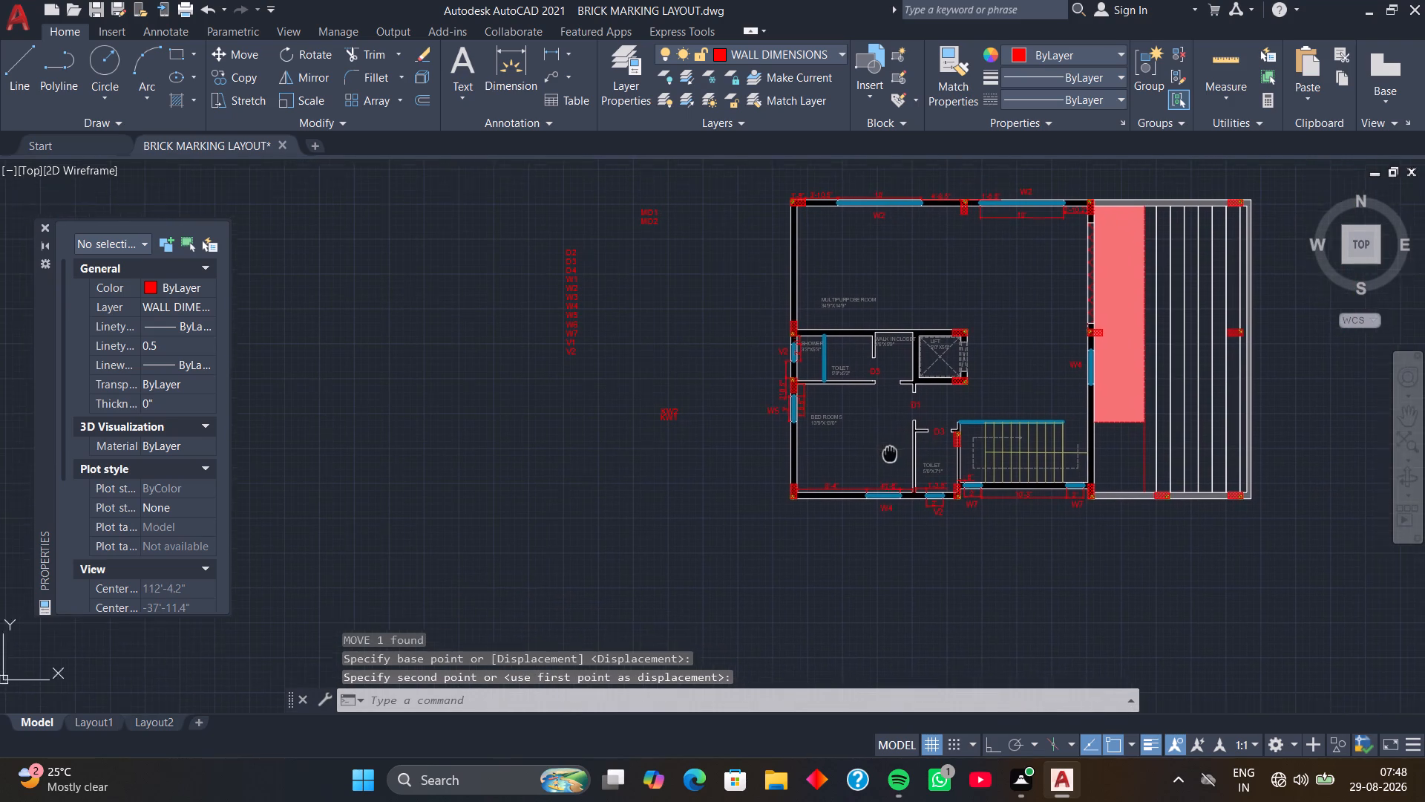
middle_click_drag(889, 451, 888, 449)
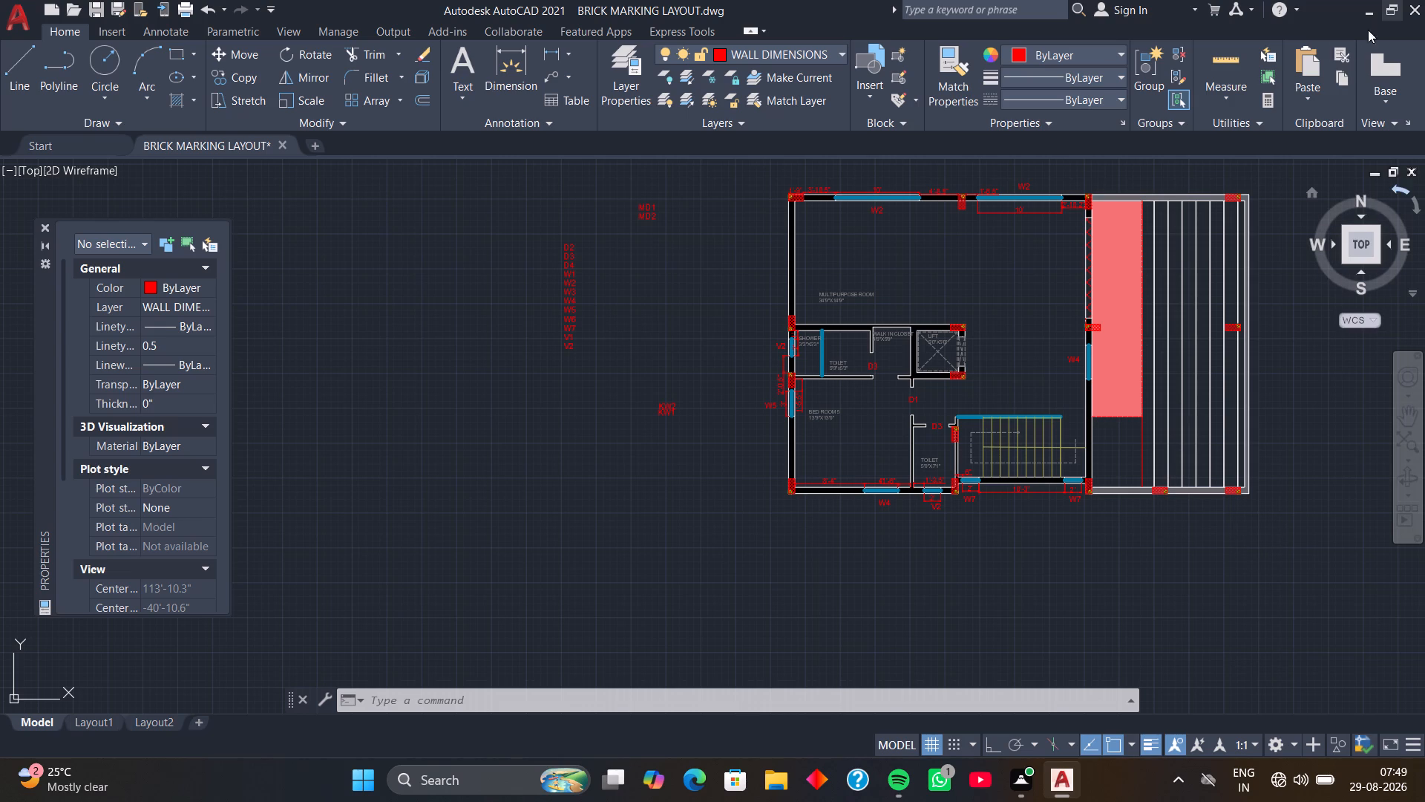
left_click(1419, 0)
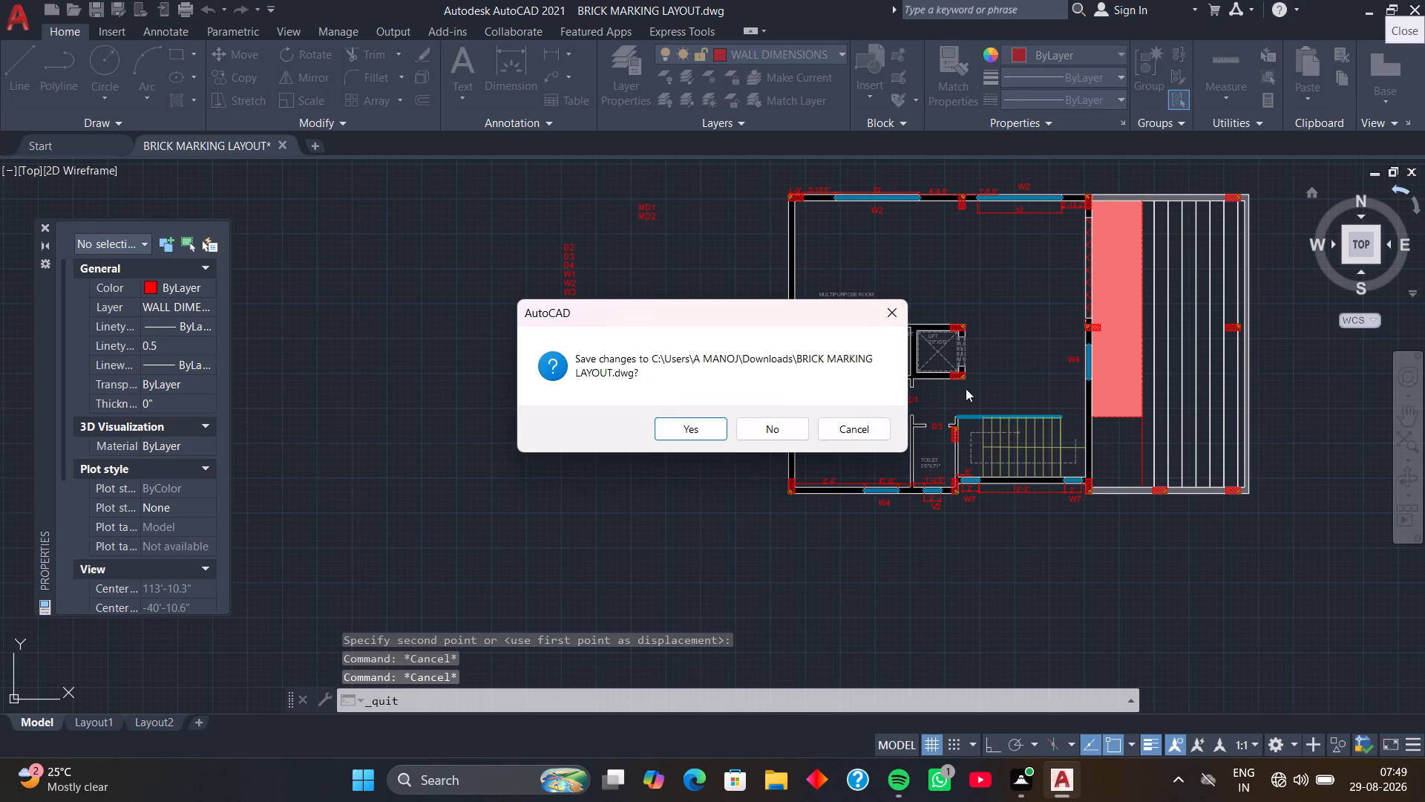
left_click(702, 431)
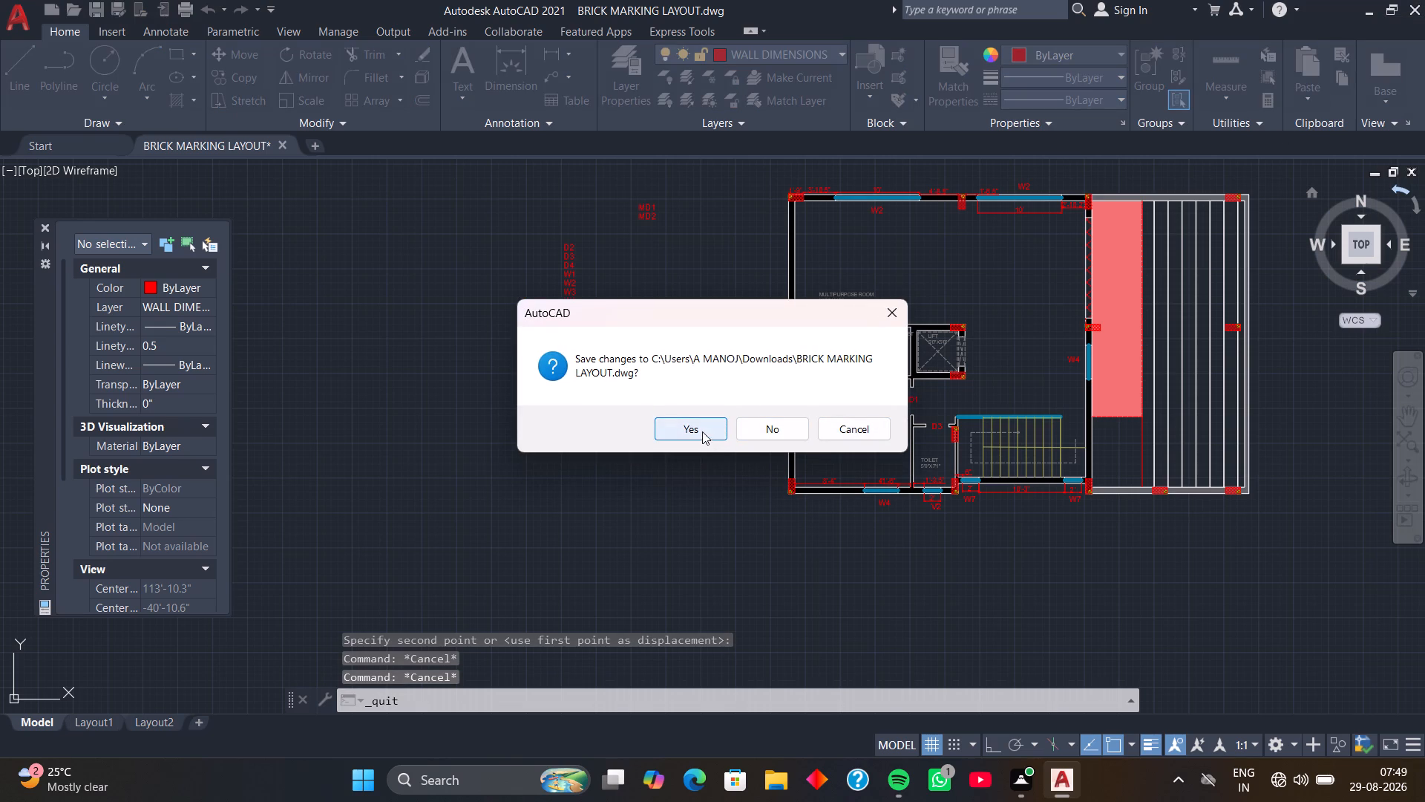
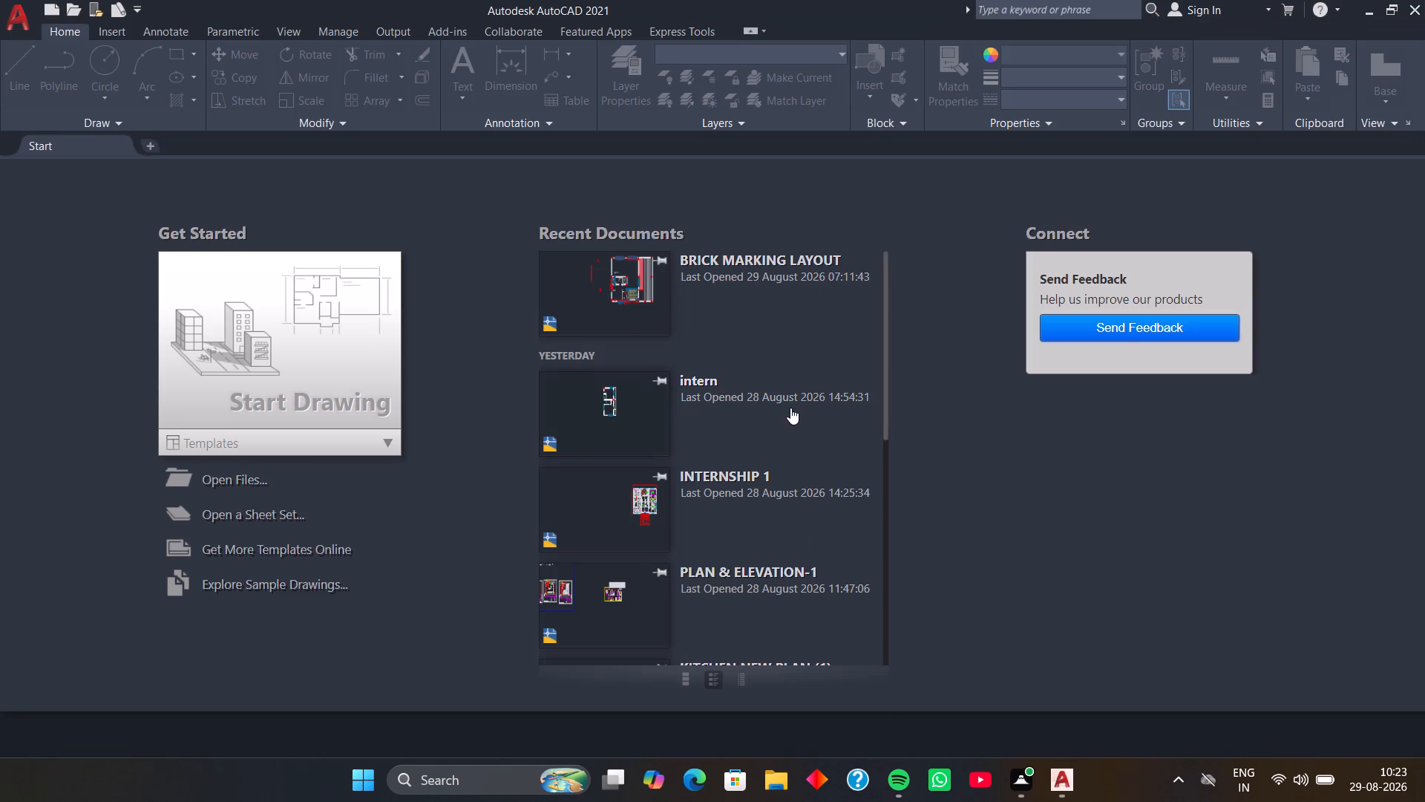
Open the BRICK MARKING LAYOUT drawing from the recent documents.
left_click(660, 283)
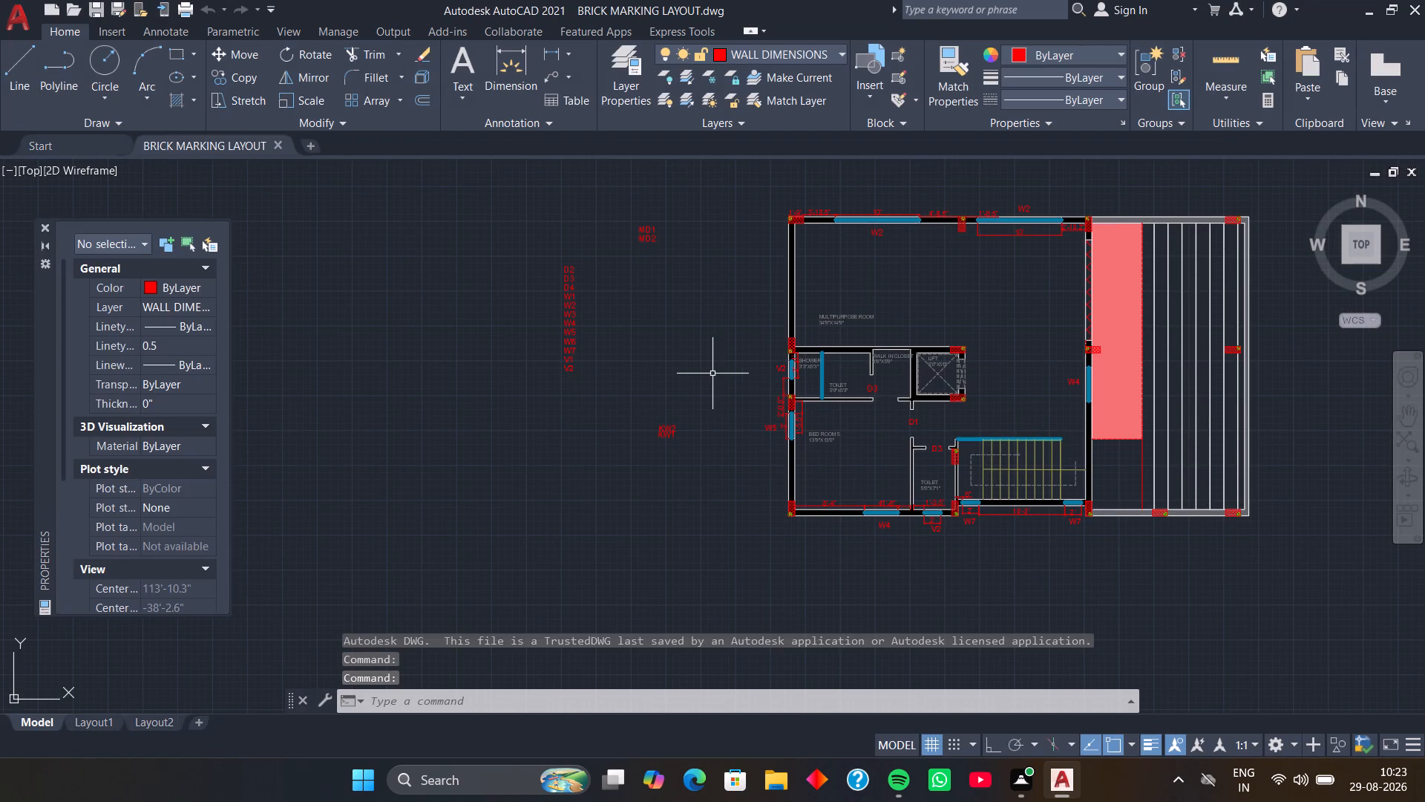
Add a multileader reading SLAB PROJECTION, pointing to the red-filled strip beside the Multipurpose Room, with its text above the plan.
scroll(711, 360, "down", 1)
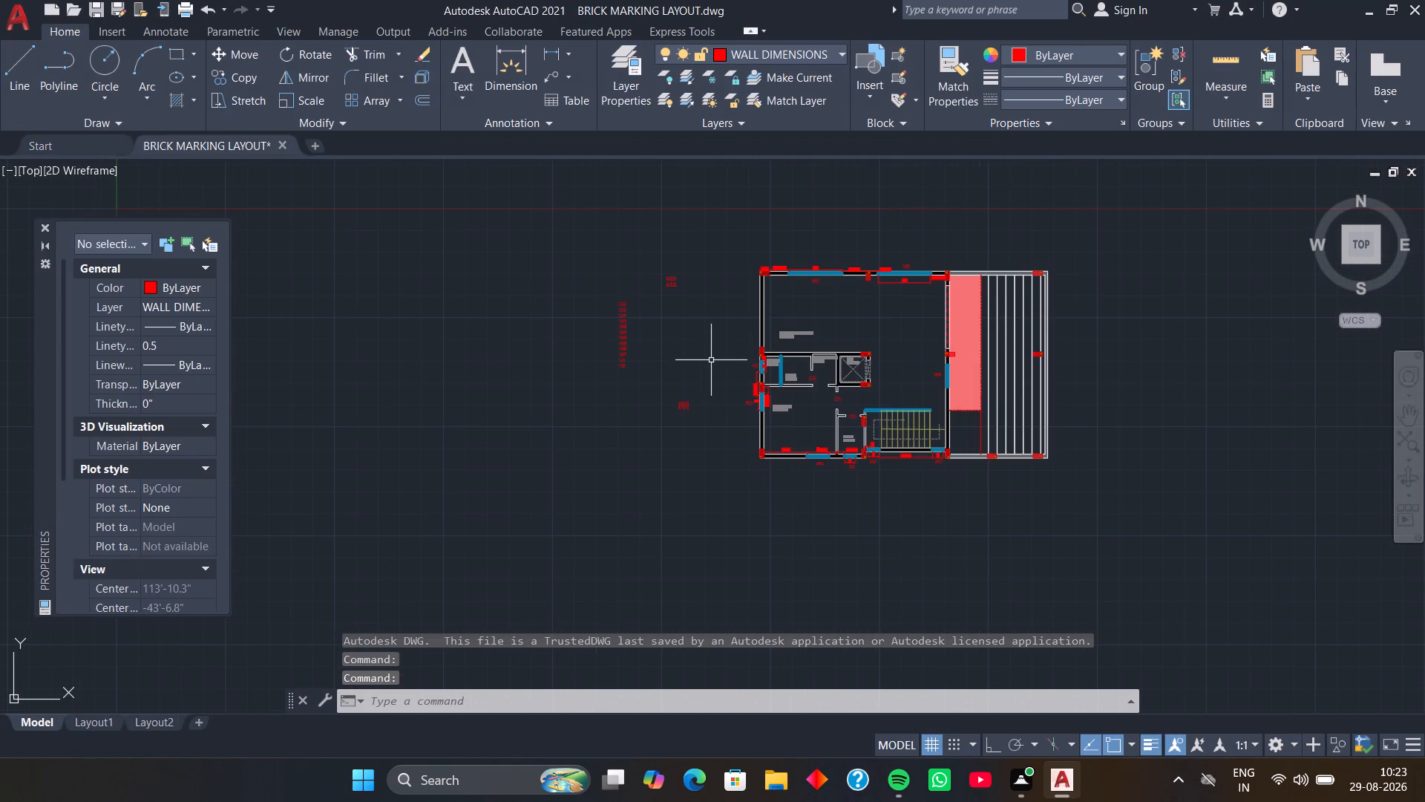
middle_click_drag(710, 358, 609, 469)
scroll(608, 453, "up", 2)
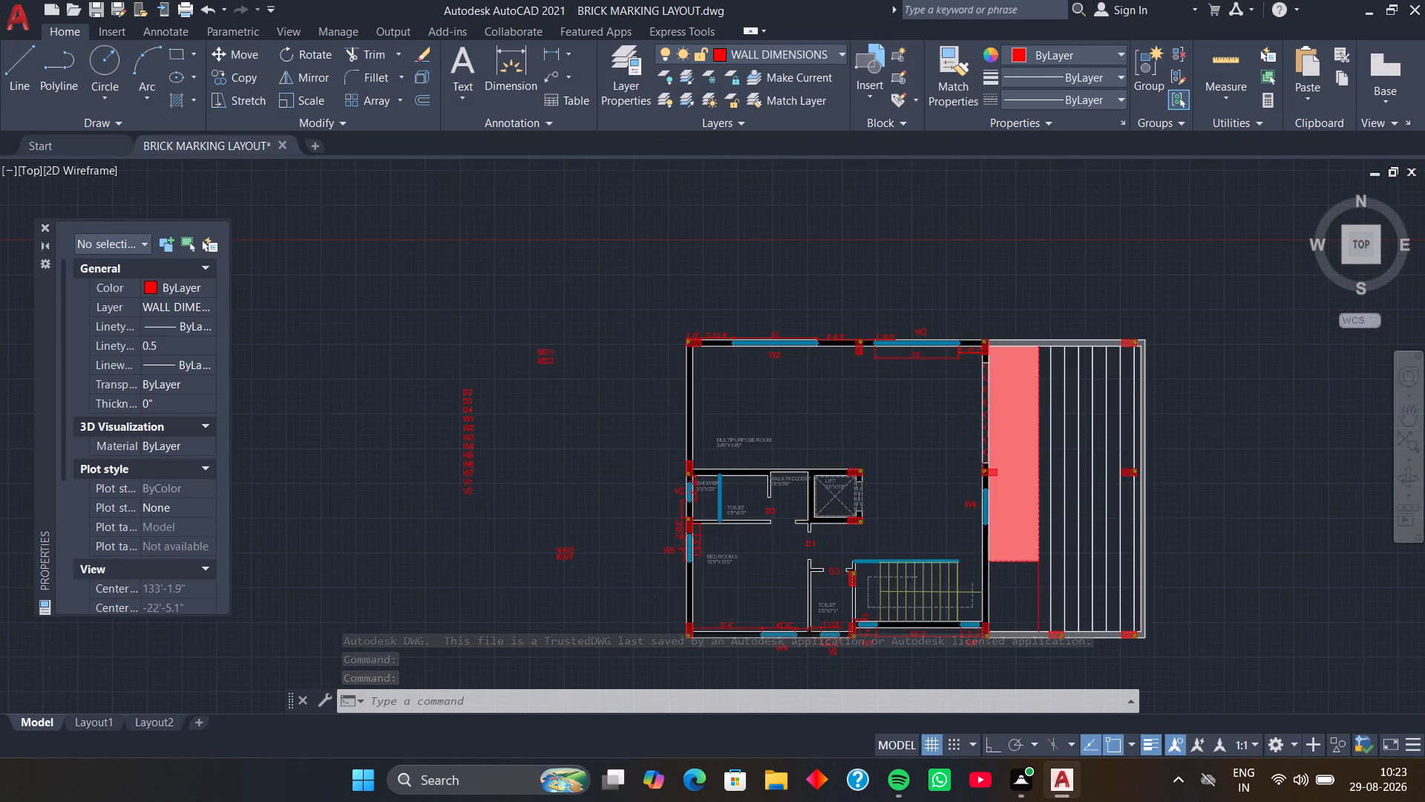
middle_click_drag(601, 451, 534, 333)
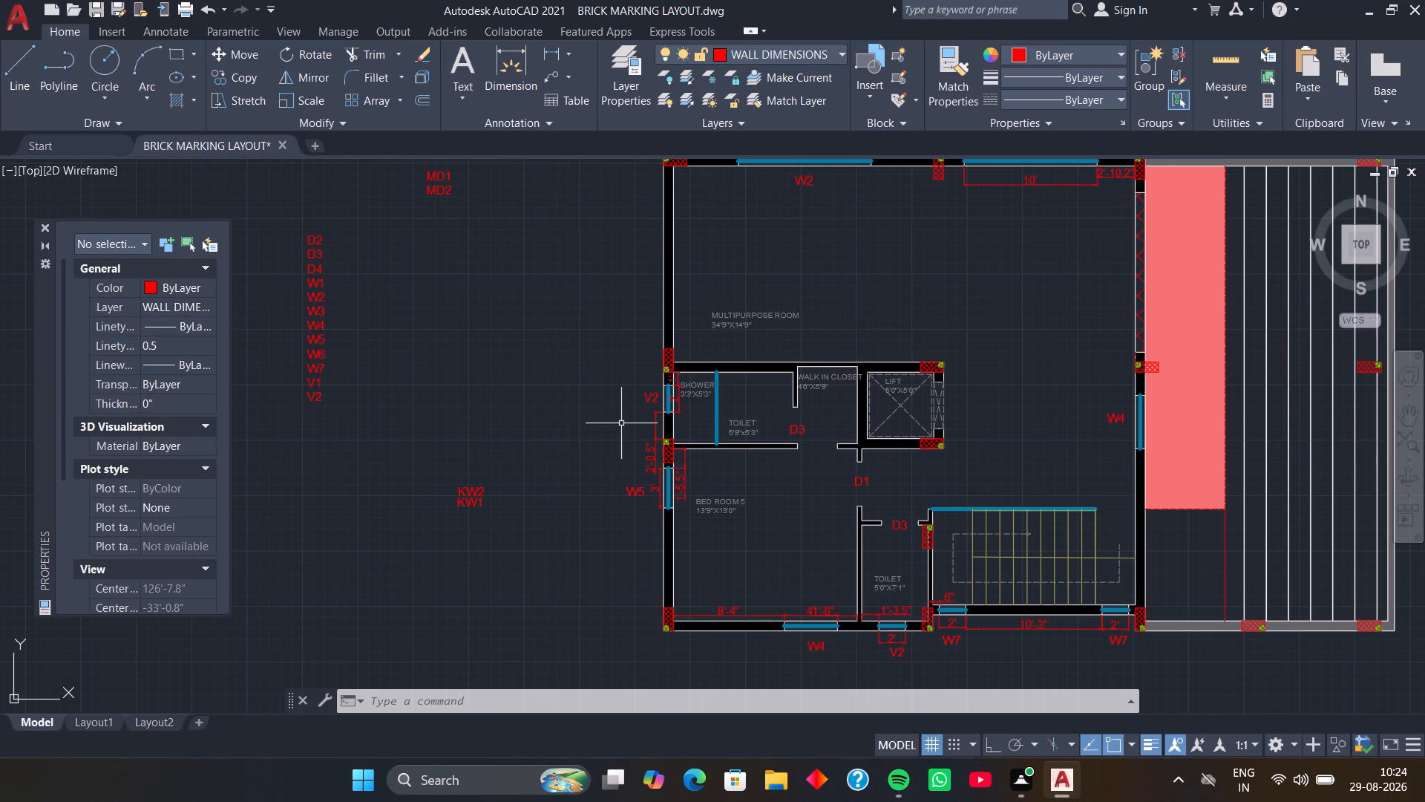
scroll(615, 368, "down", 1)
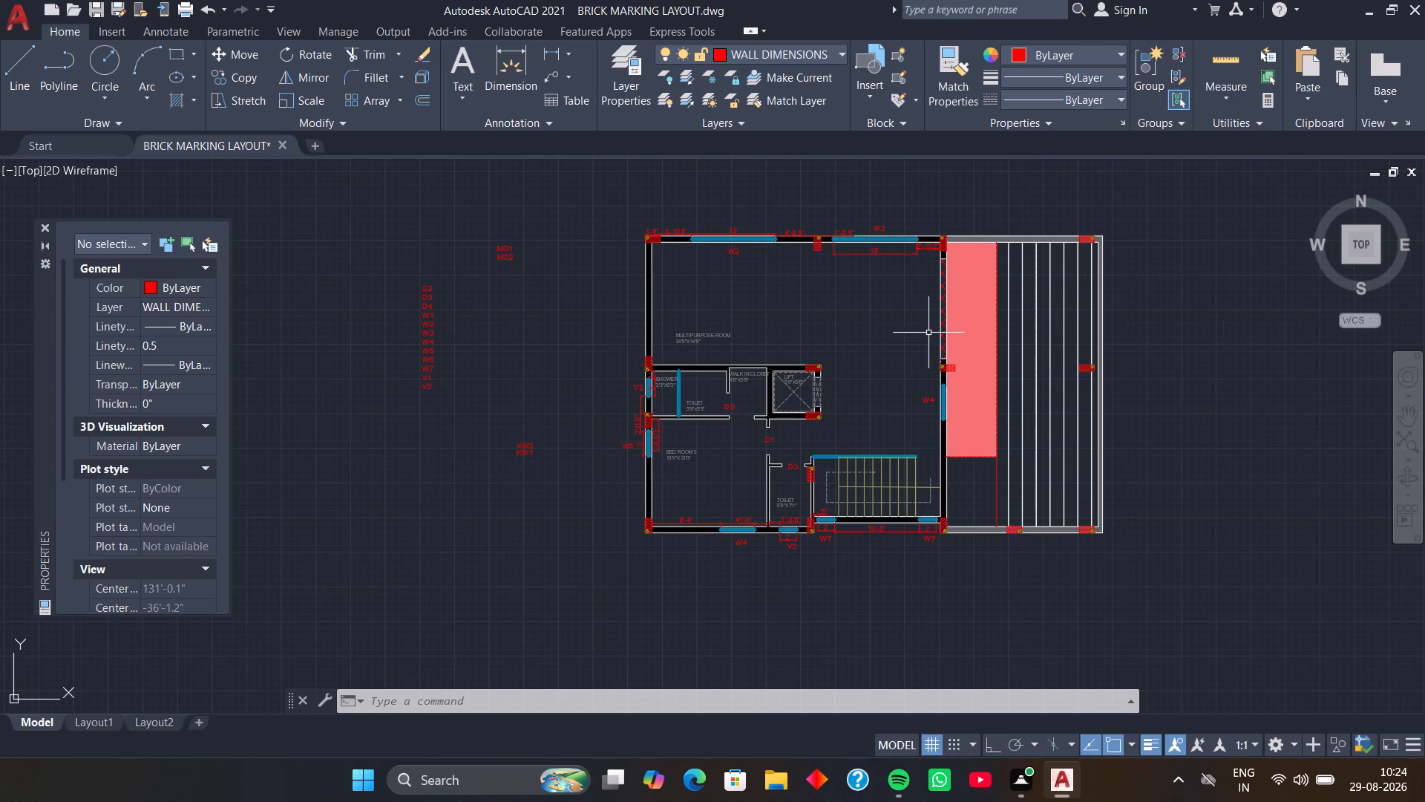
scroll(928, 333, "down", 2)
scroll(924, 327, "up", 2)
scroll(920, 326, "down", 3)
middle_click_drag(918, 326, 885, 365)
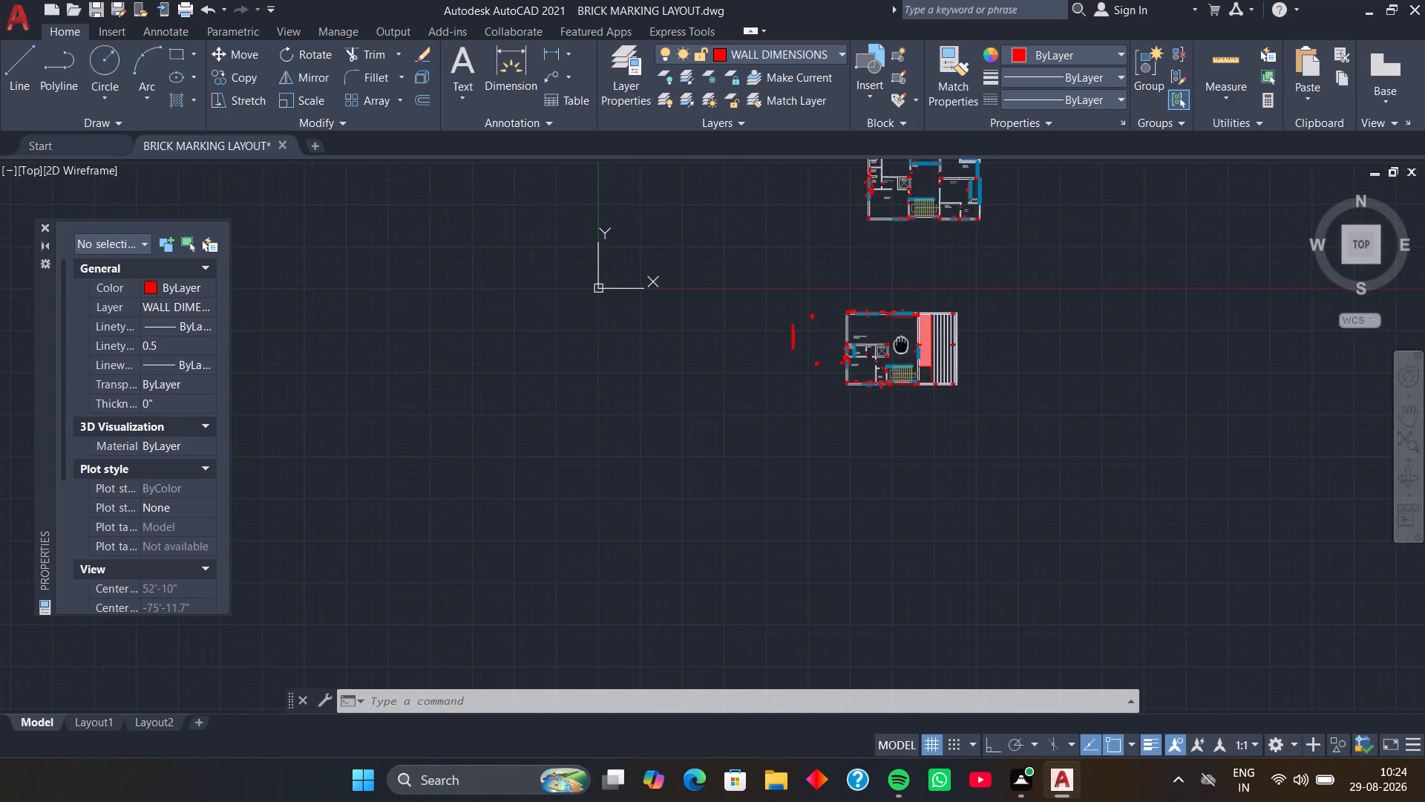
middle_click_drag(885, 365, 847, 406)
scroll(864, 392, "up", 4)
middle_click_drag(851, 379, 837, 351)
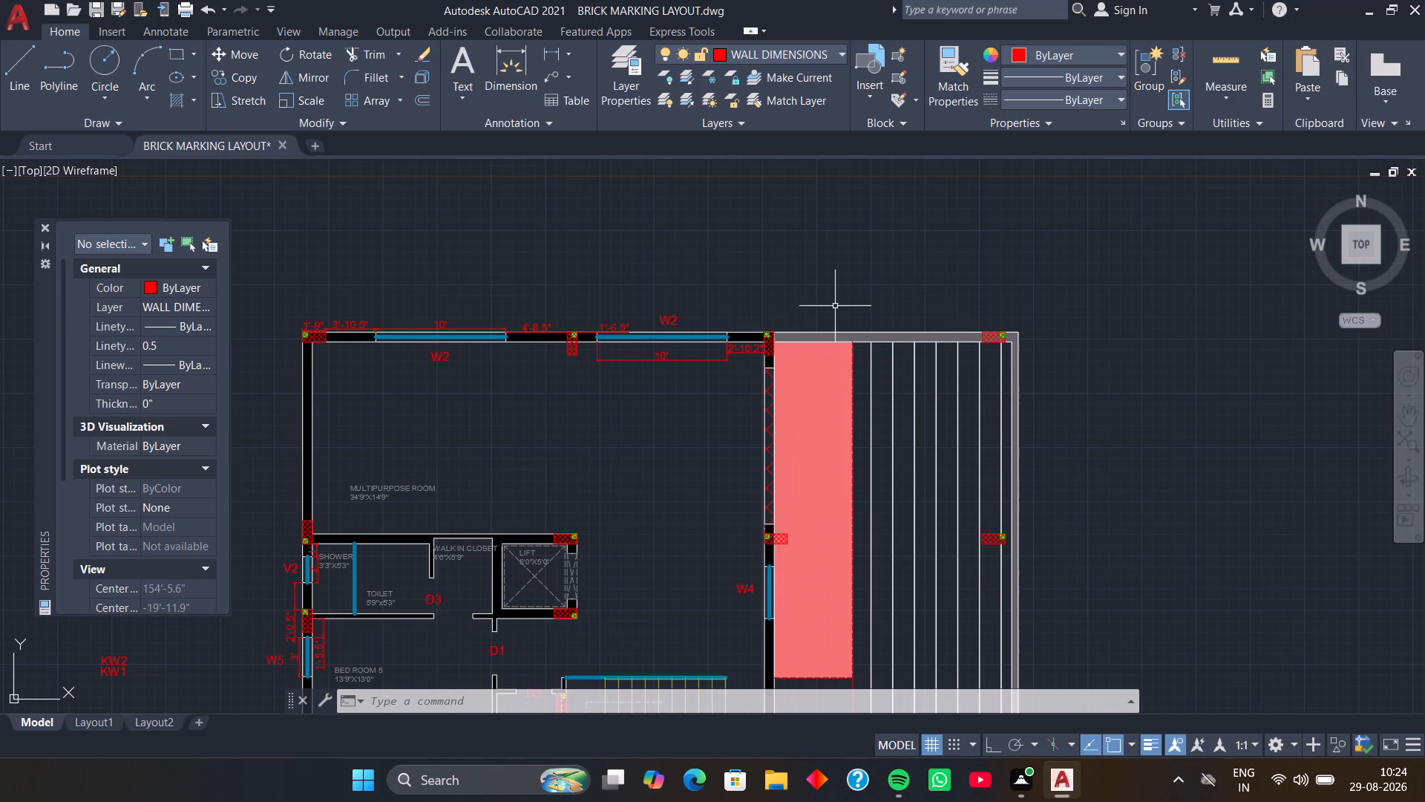
type("ml")
type("d")
key("space")
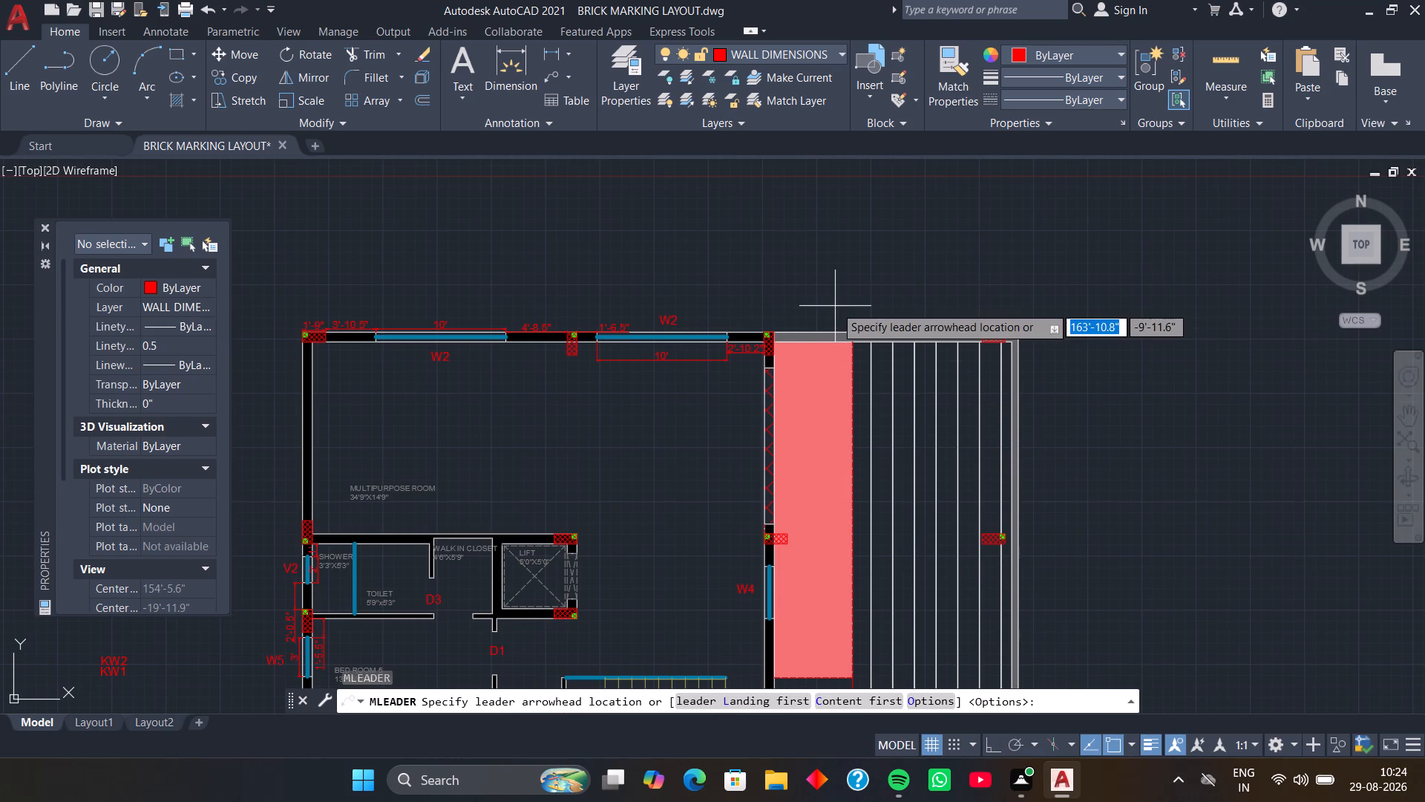
left_click(810, 352)
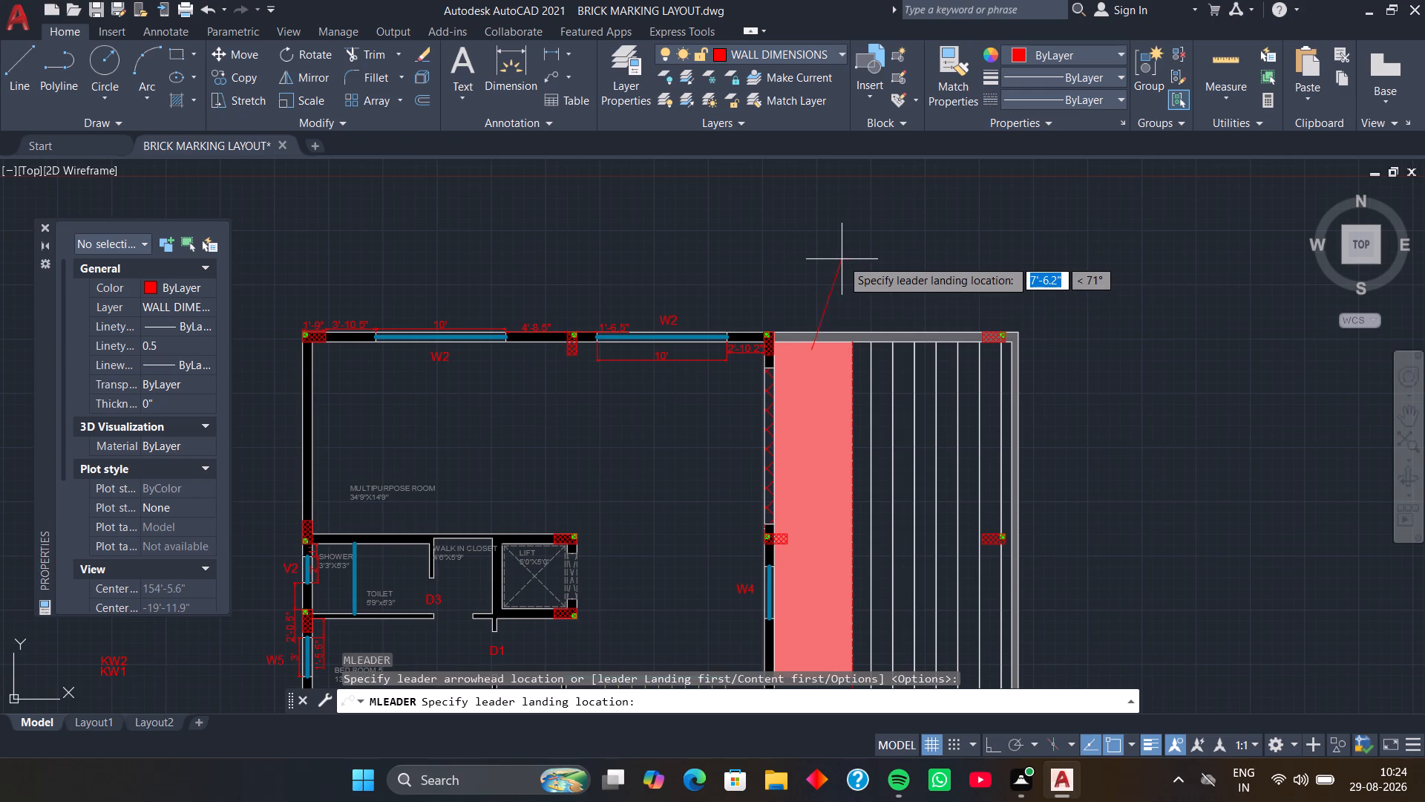
left_click(859, 281)
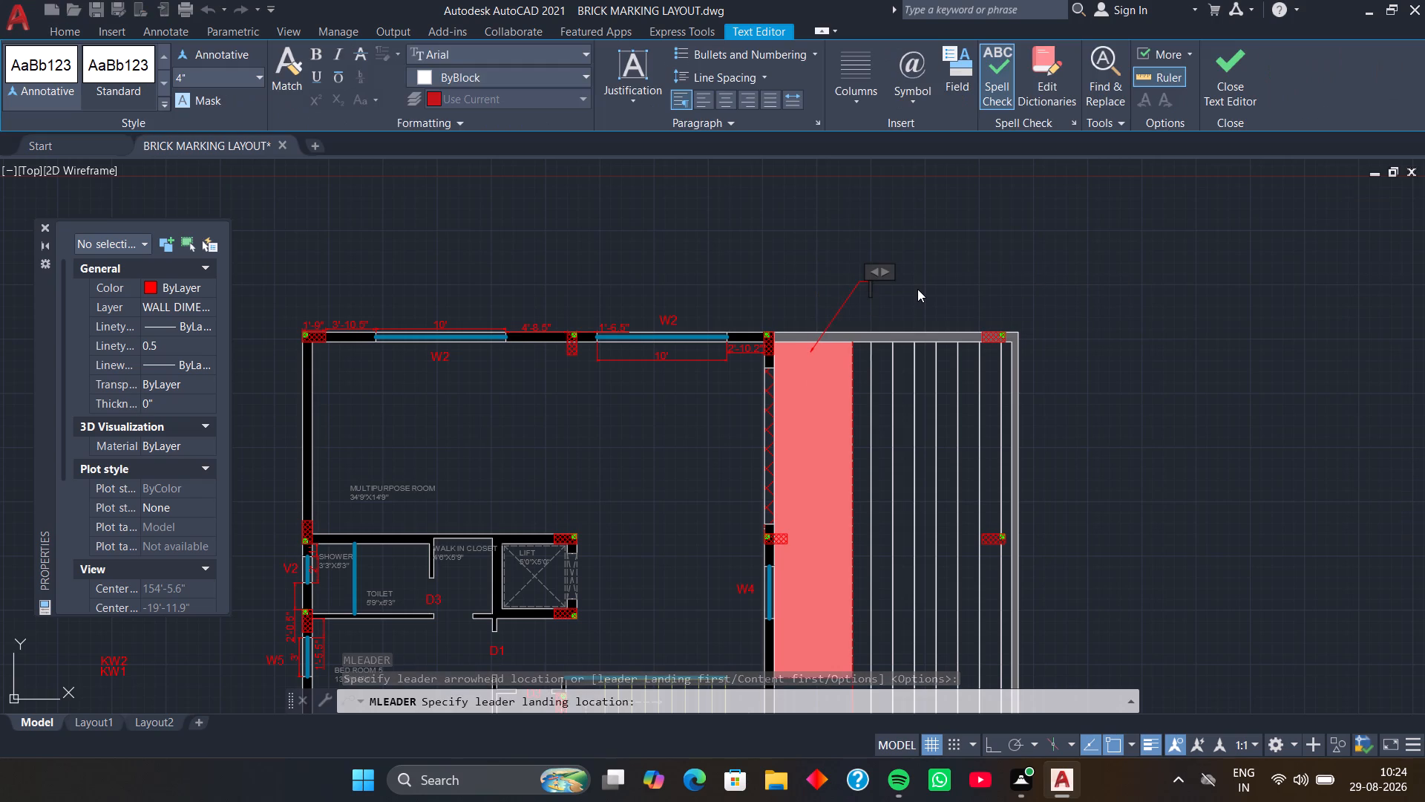
type("sl")
key("a")
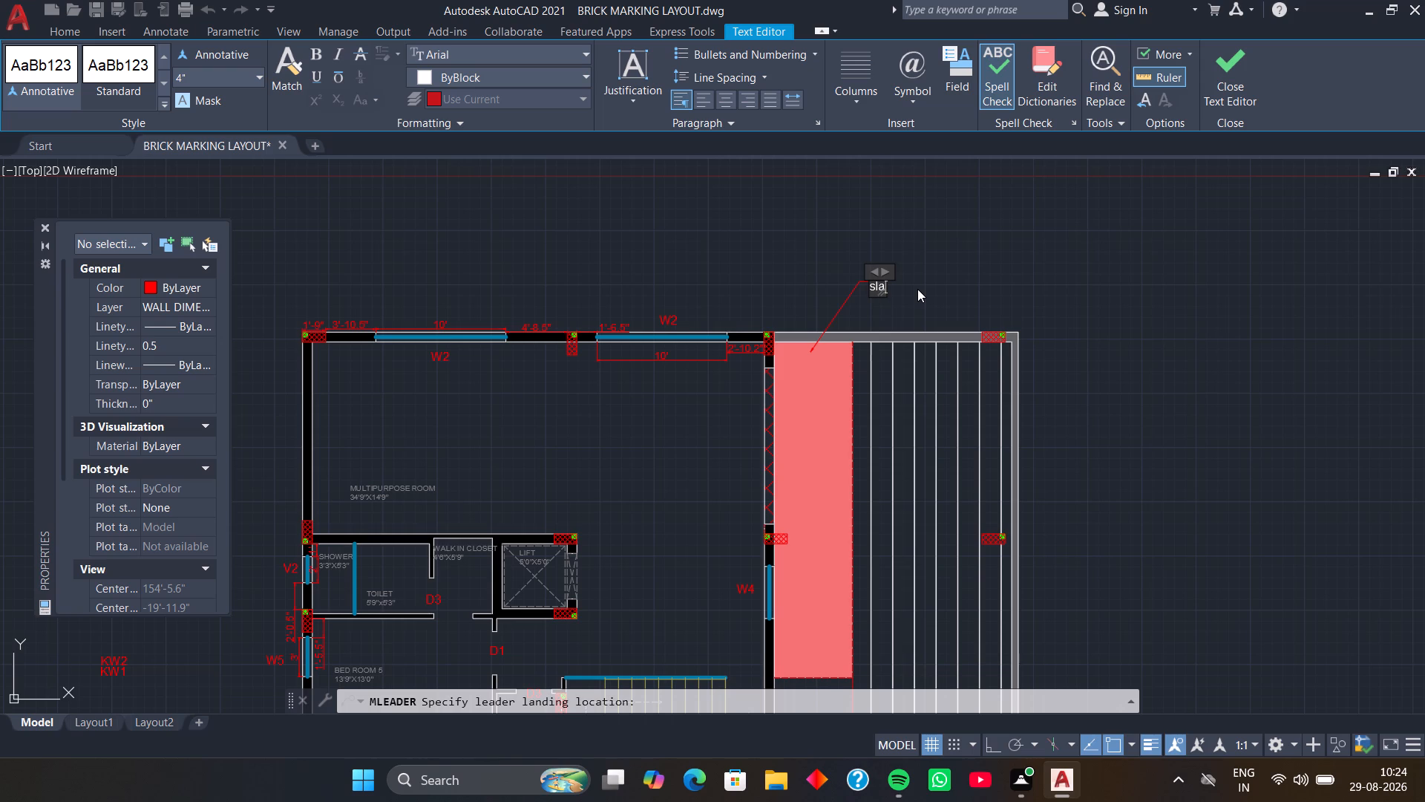
key("BackSpace")
key("BackSpace")
key("BackSpace")
type("SL")
key("a")
type("B")
key("space")
key("p")
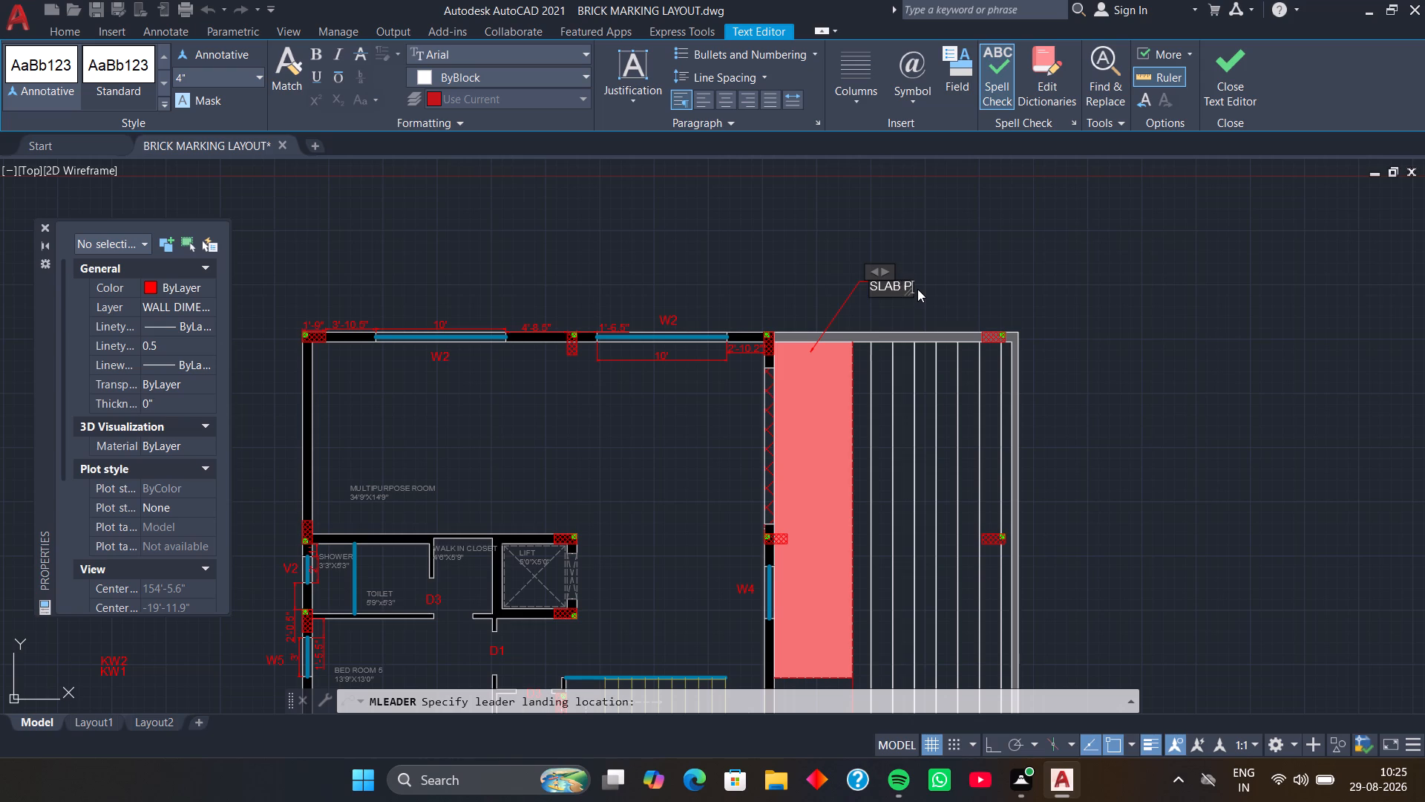
type("ROJ")
type("ECTIO")
key("n")
key("Return")
key("Return")
key("BackSpace")
key("BackSpace")
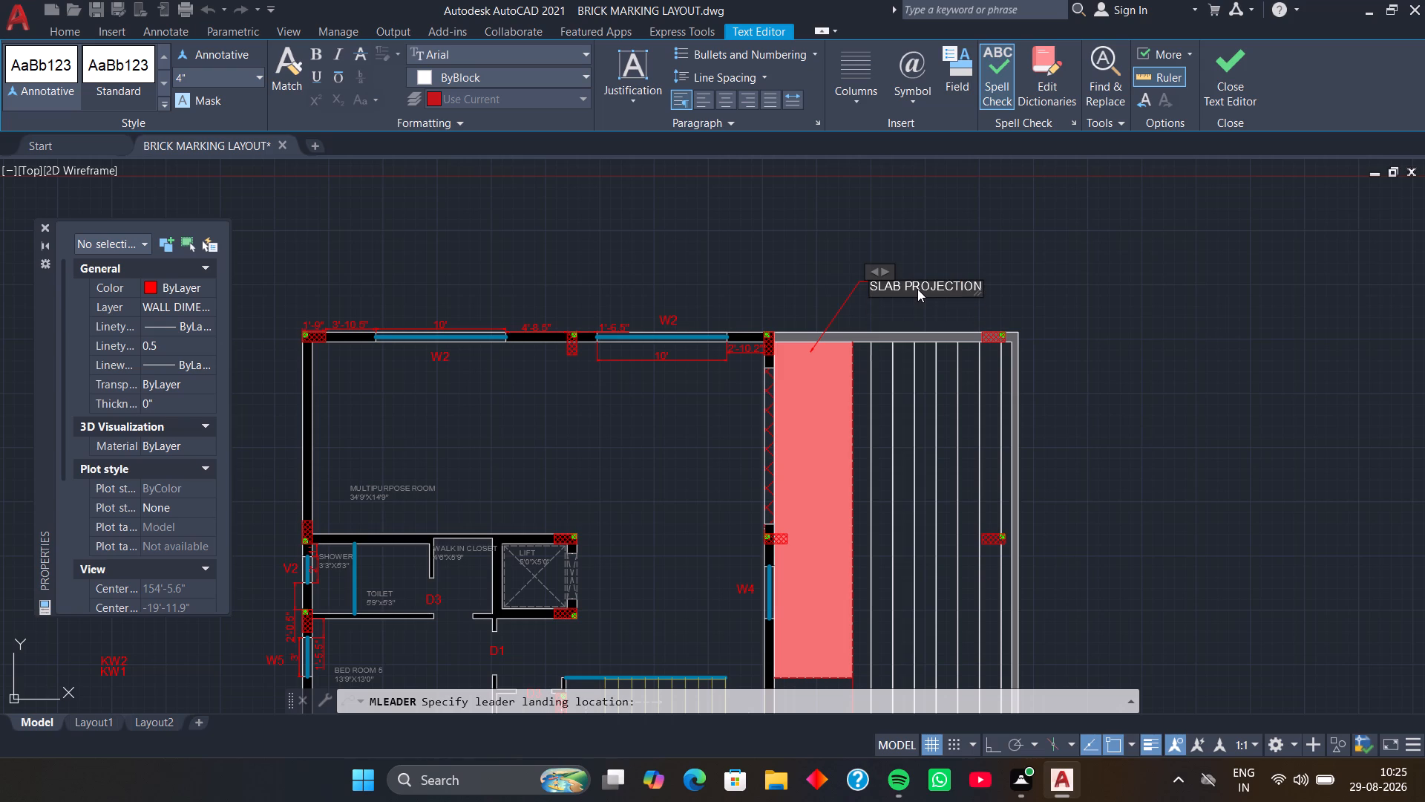
double_click(989, 307)
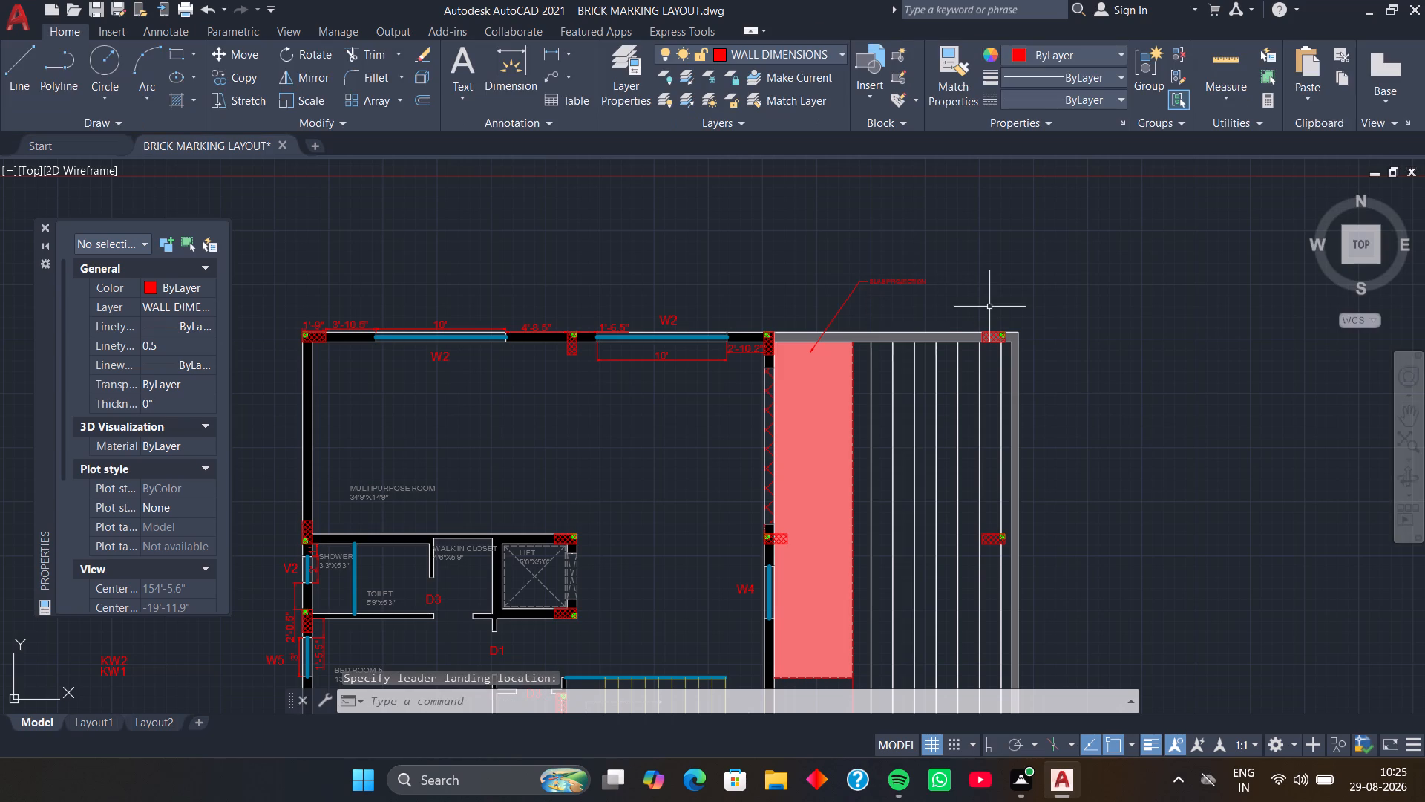
Add a multileader reading PERGOLA, pointing to the parallel-bar area beside the slab projection, with its text above the plan.
scroll(924, 301, "up", 2)
middle_click_drag(923, 302, 868, 247)
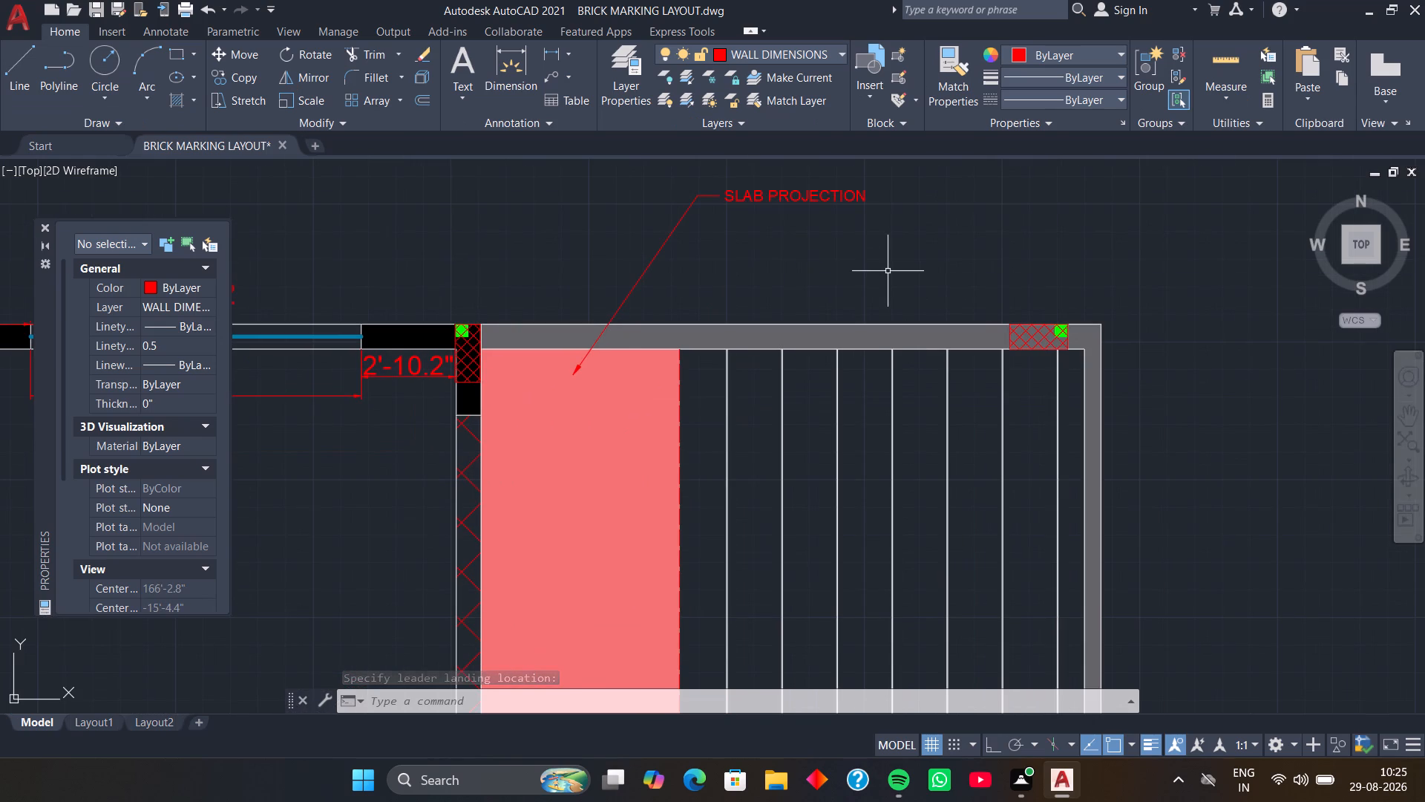
scroll(888, 271, "down", 1)
middle_click_drag(888, 271, 824, 218)
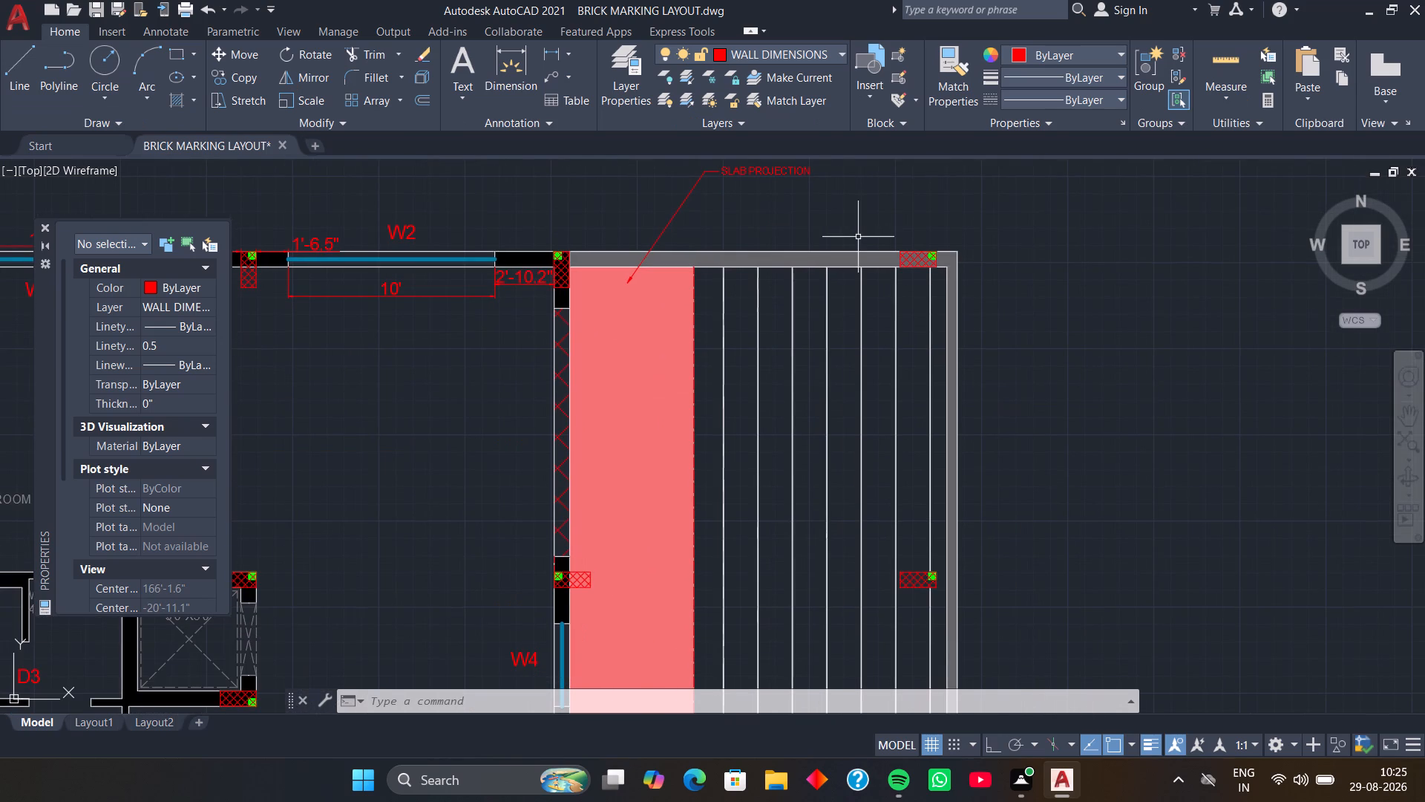
type("ML")
type("D")
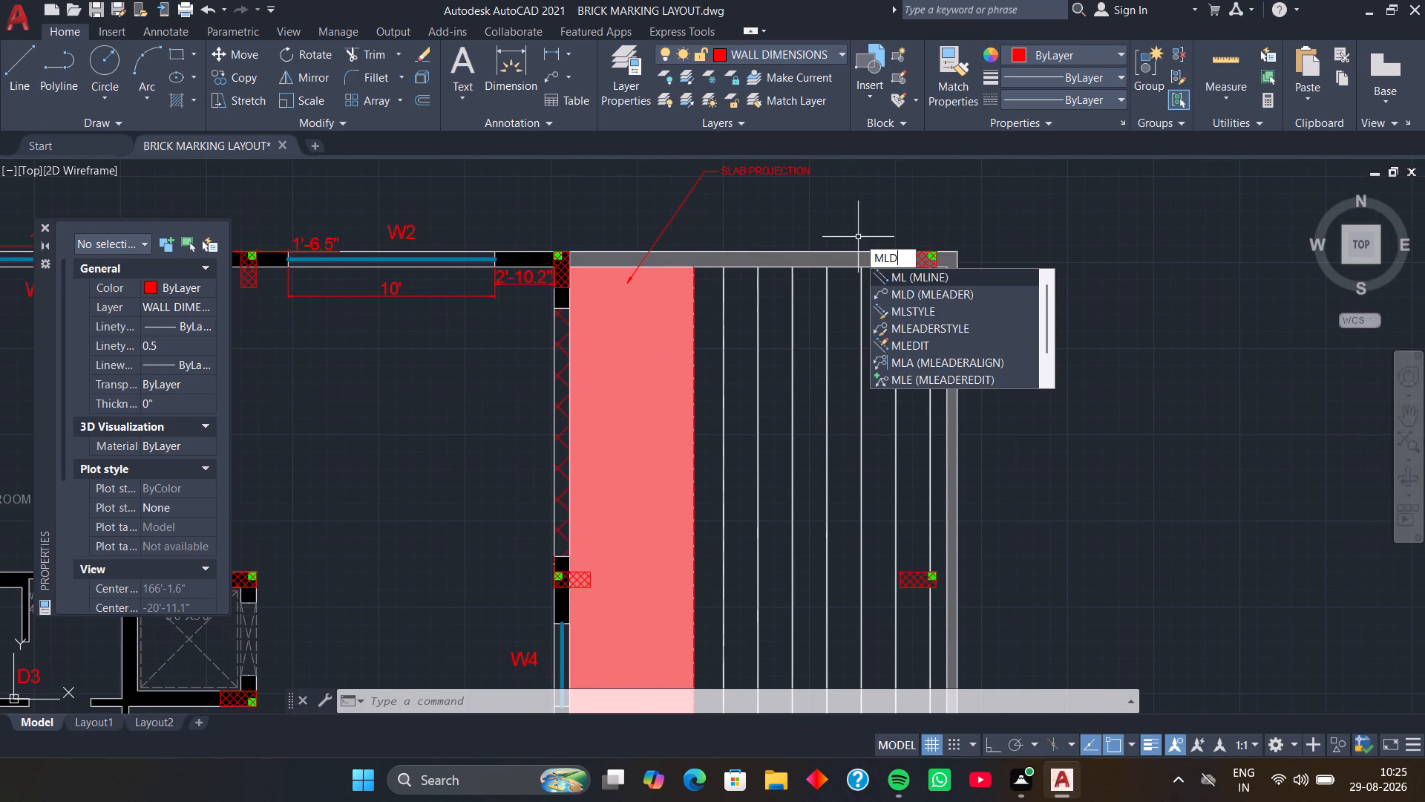
key("space")
left_click(835, 290)
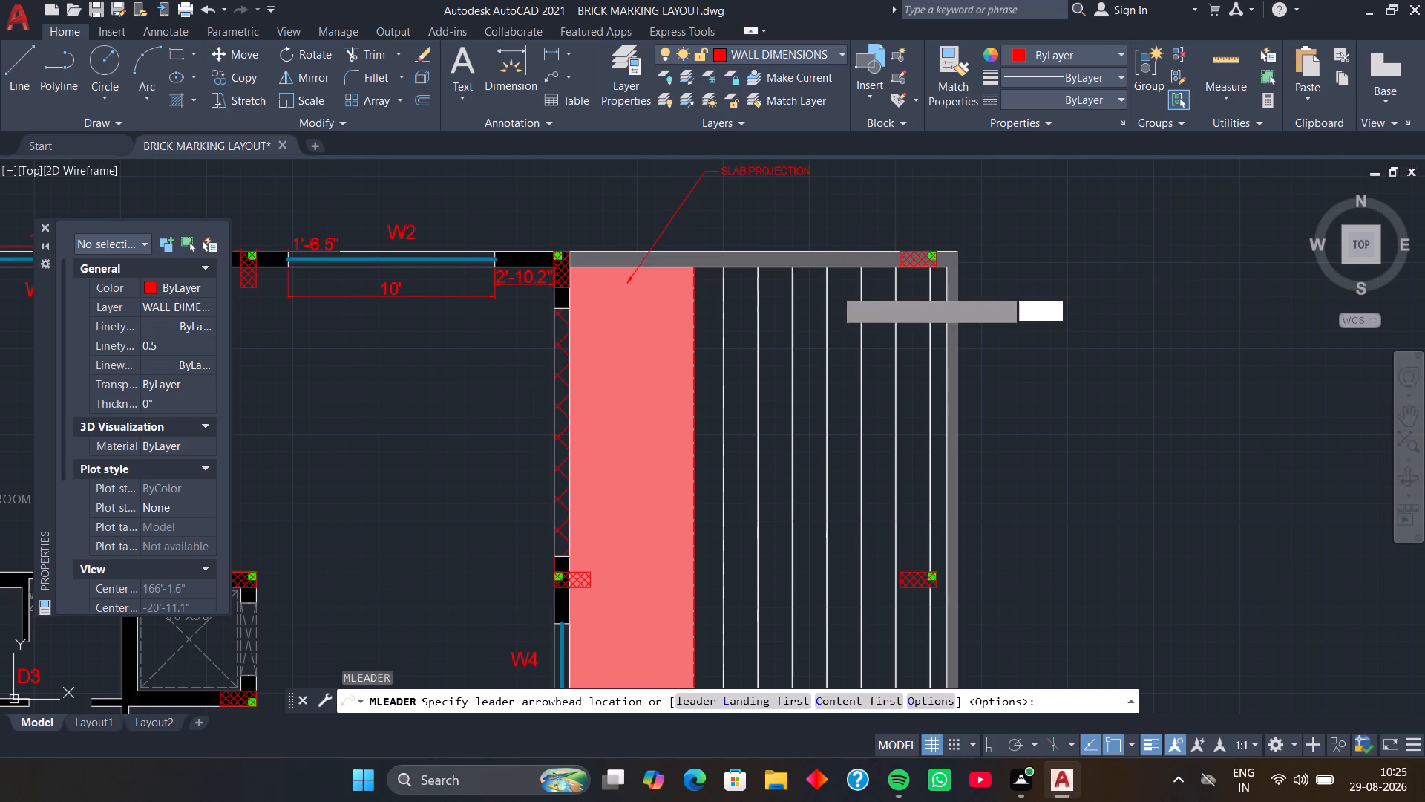
left_click(892, 194)
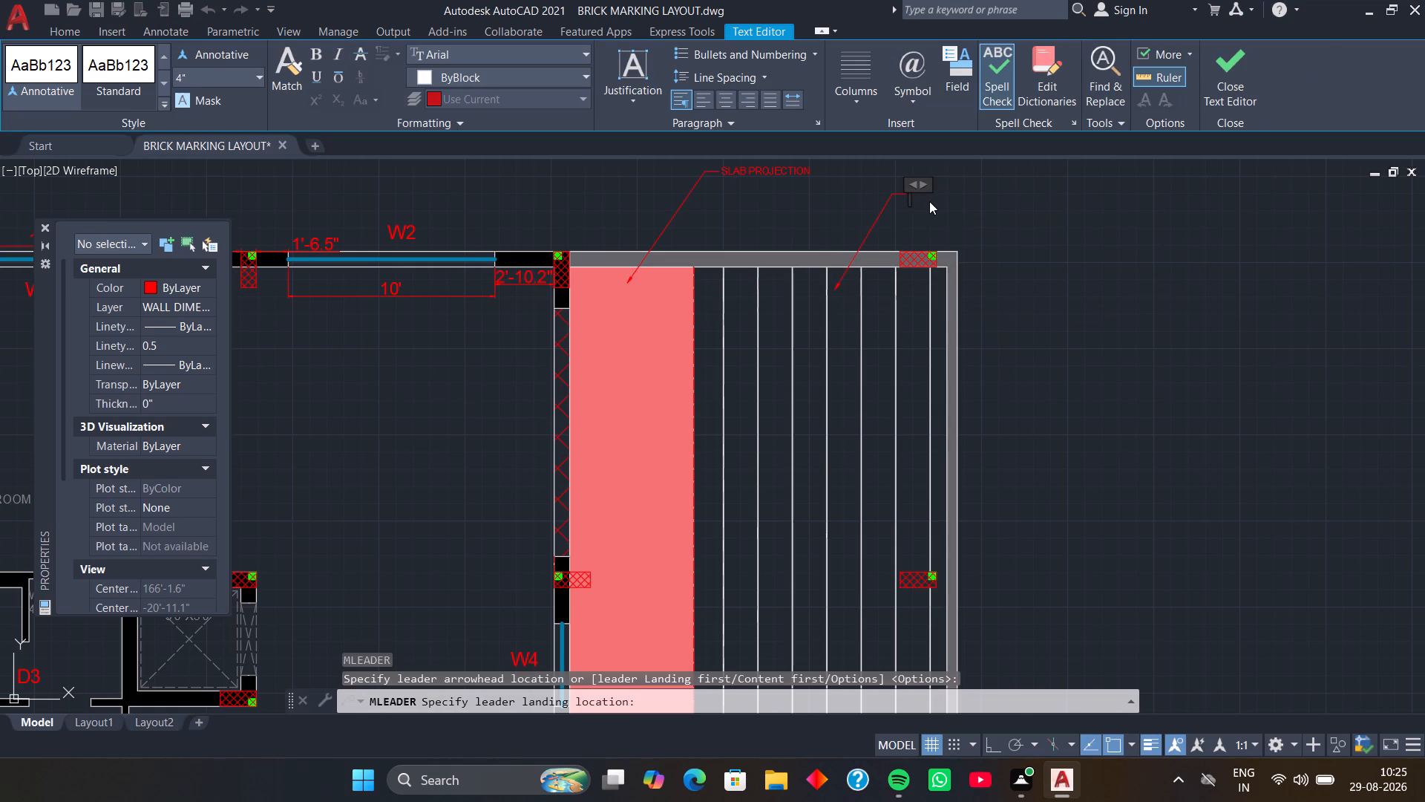
key("p")
type("ERGOLA")
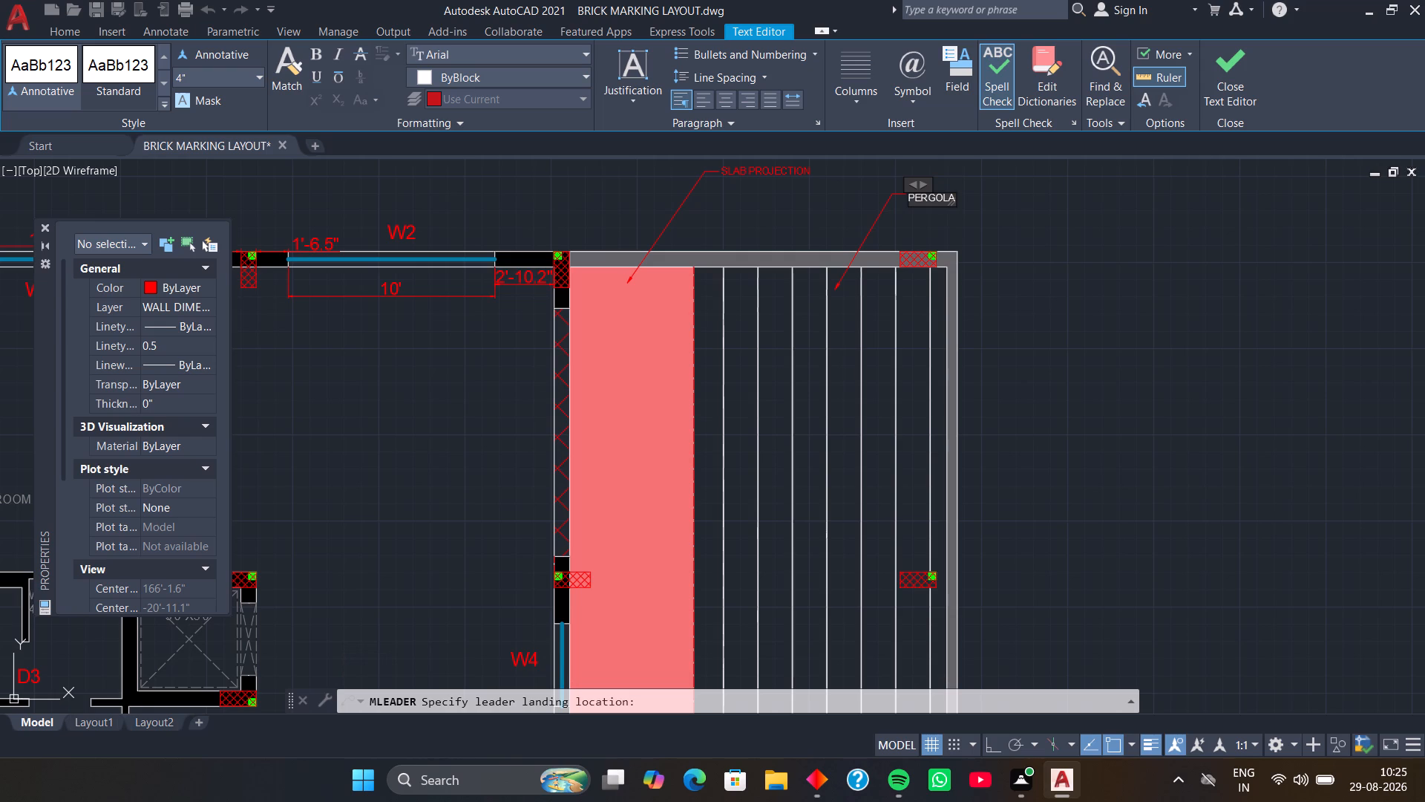
left_click(929, 201)
double_click(986, 206)
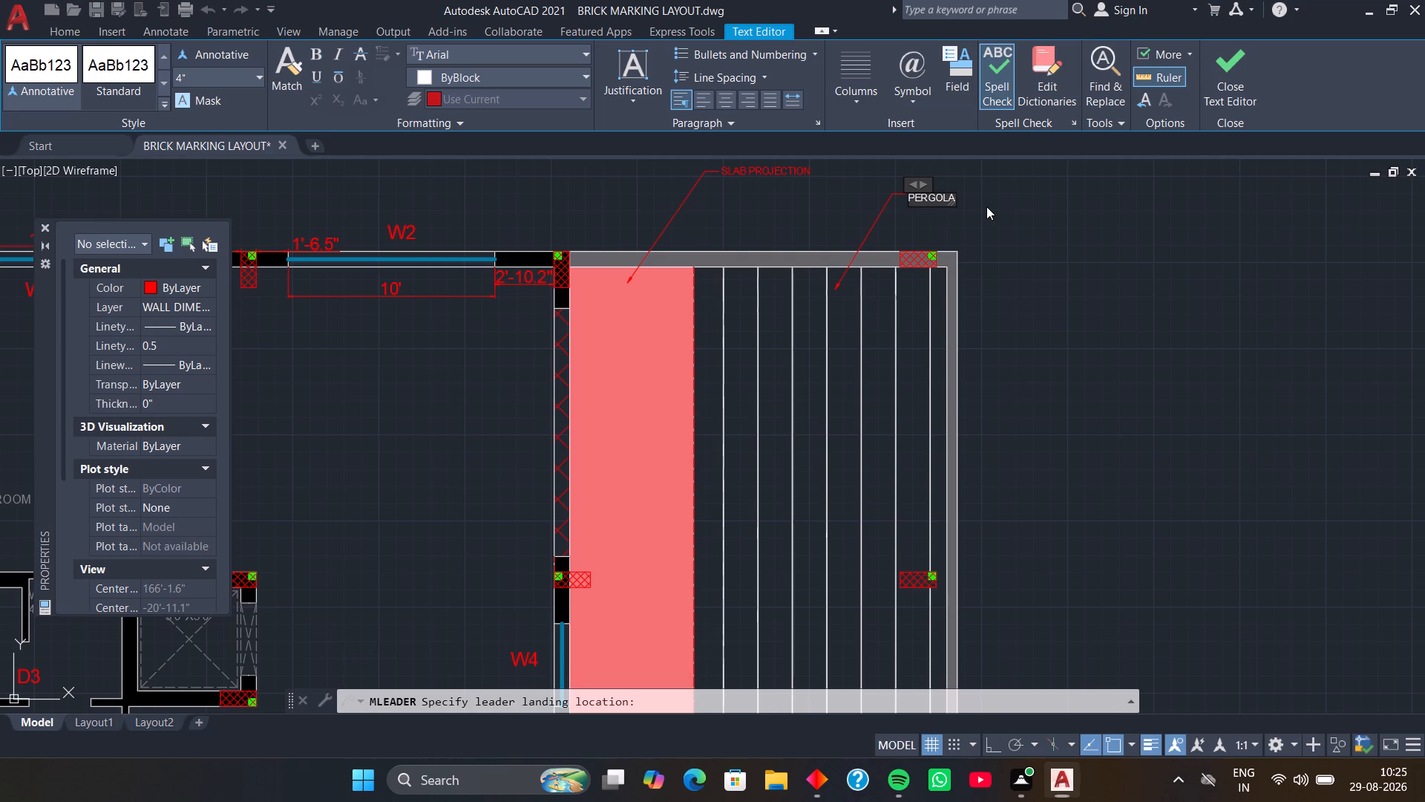
left_click(970, 198)
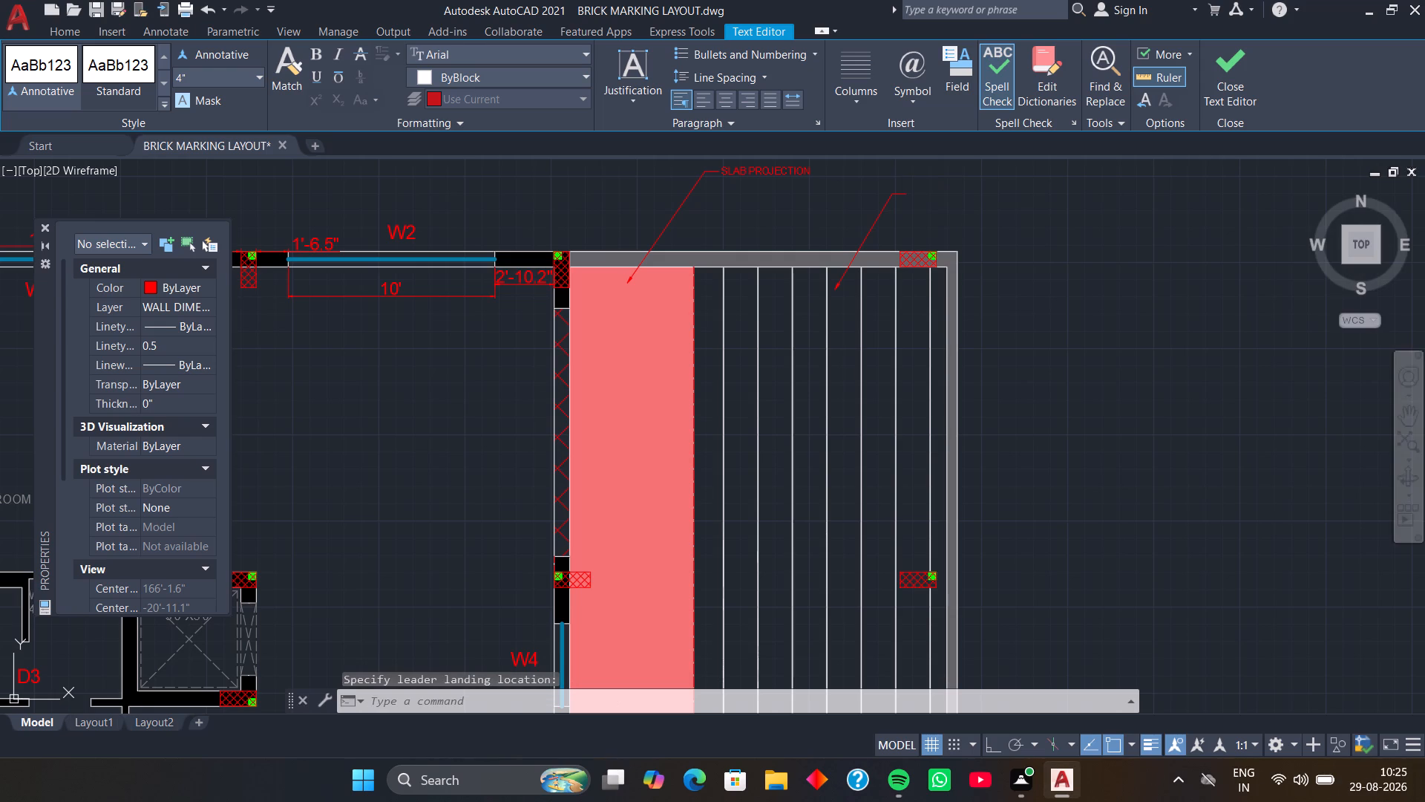
Add a multileader reading GLASS RAILING WITH 6"HT WALL, pointing to the blue railing between CUT OUT and the blue-filled area, with its text above the plan.
scroll(970, 203, "down", 1)
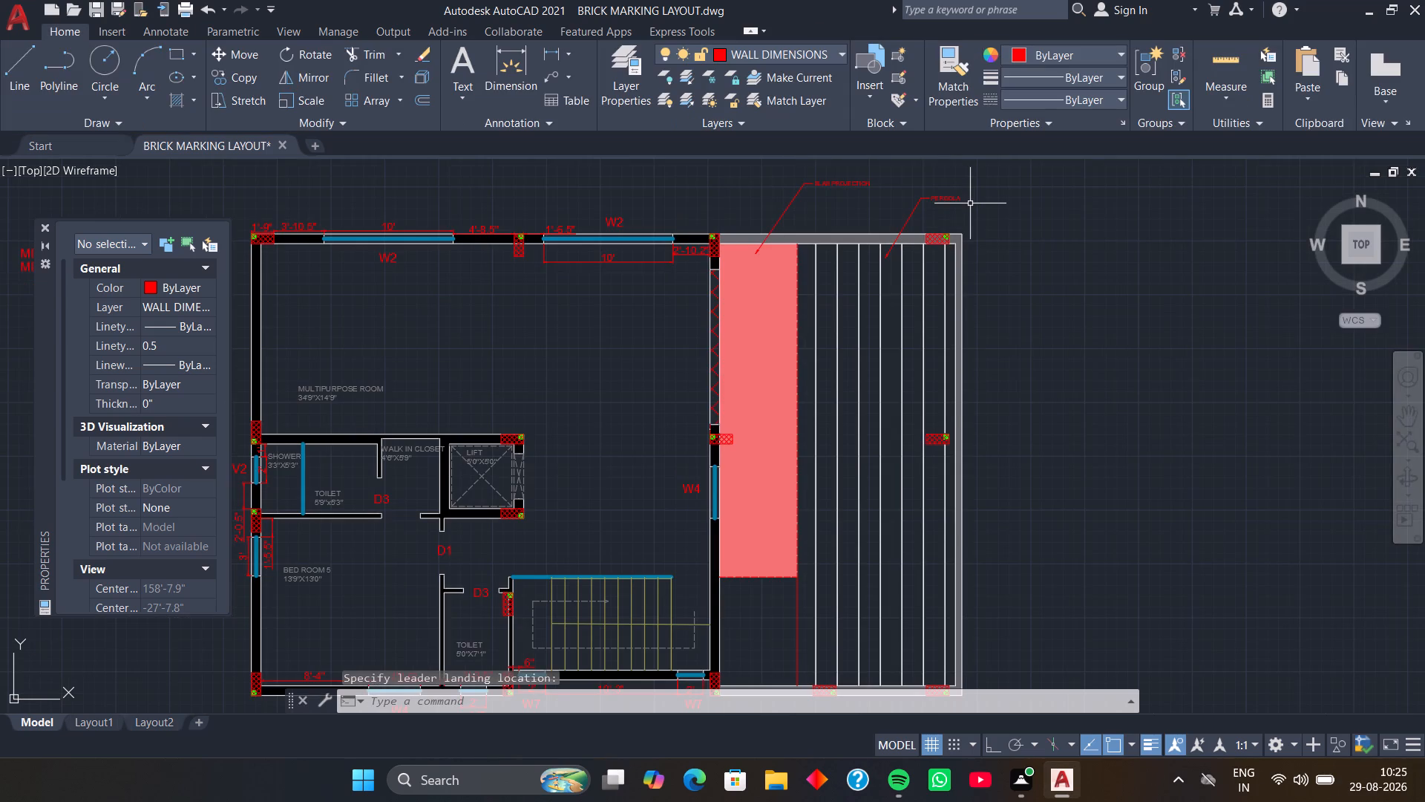
middle_click_drag(973, 227, 969, 193)
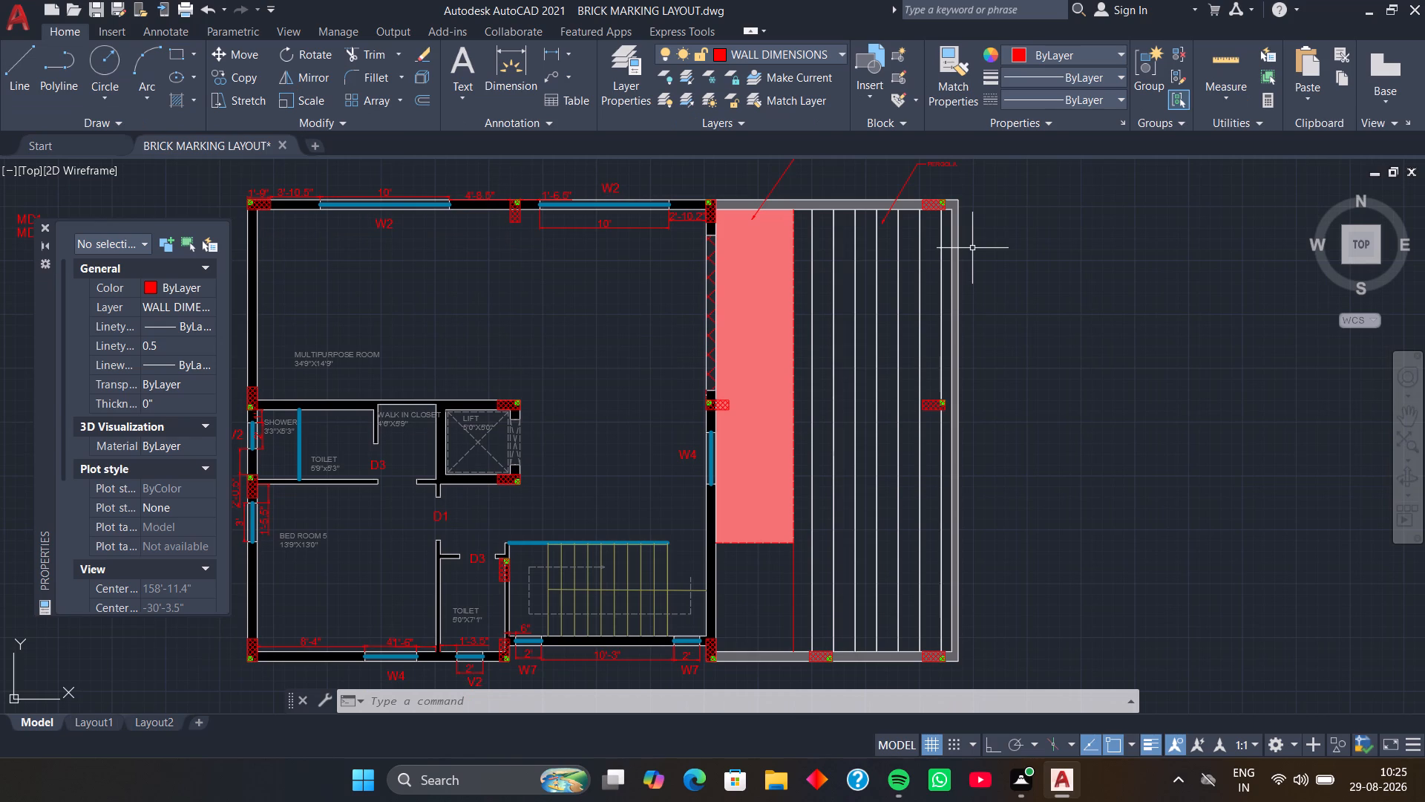
scroll(972, 248, "down", 2)
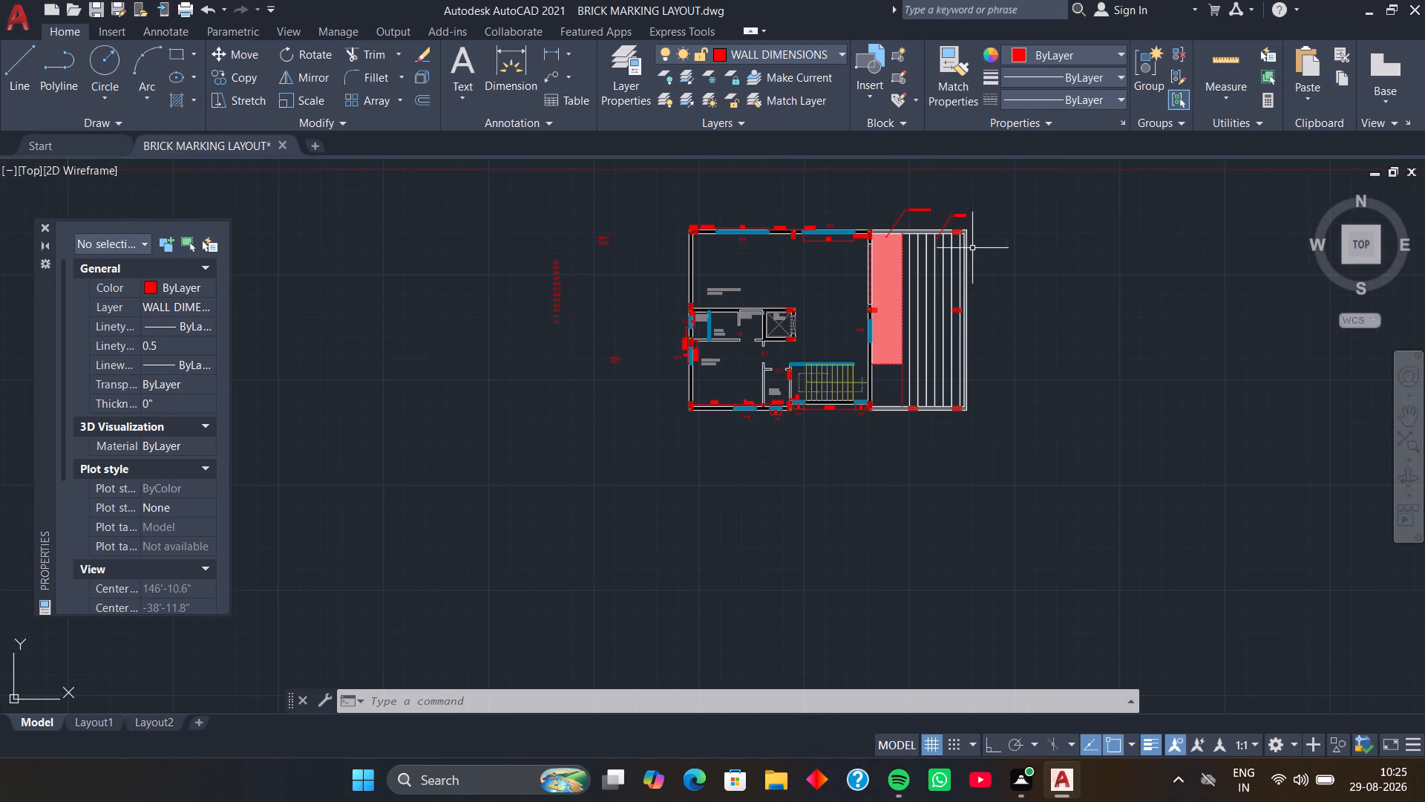
middle_click_drag(985, 292, 1003, 487)
middle_click_drag(988, 250, 914, 472)
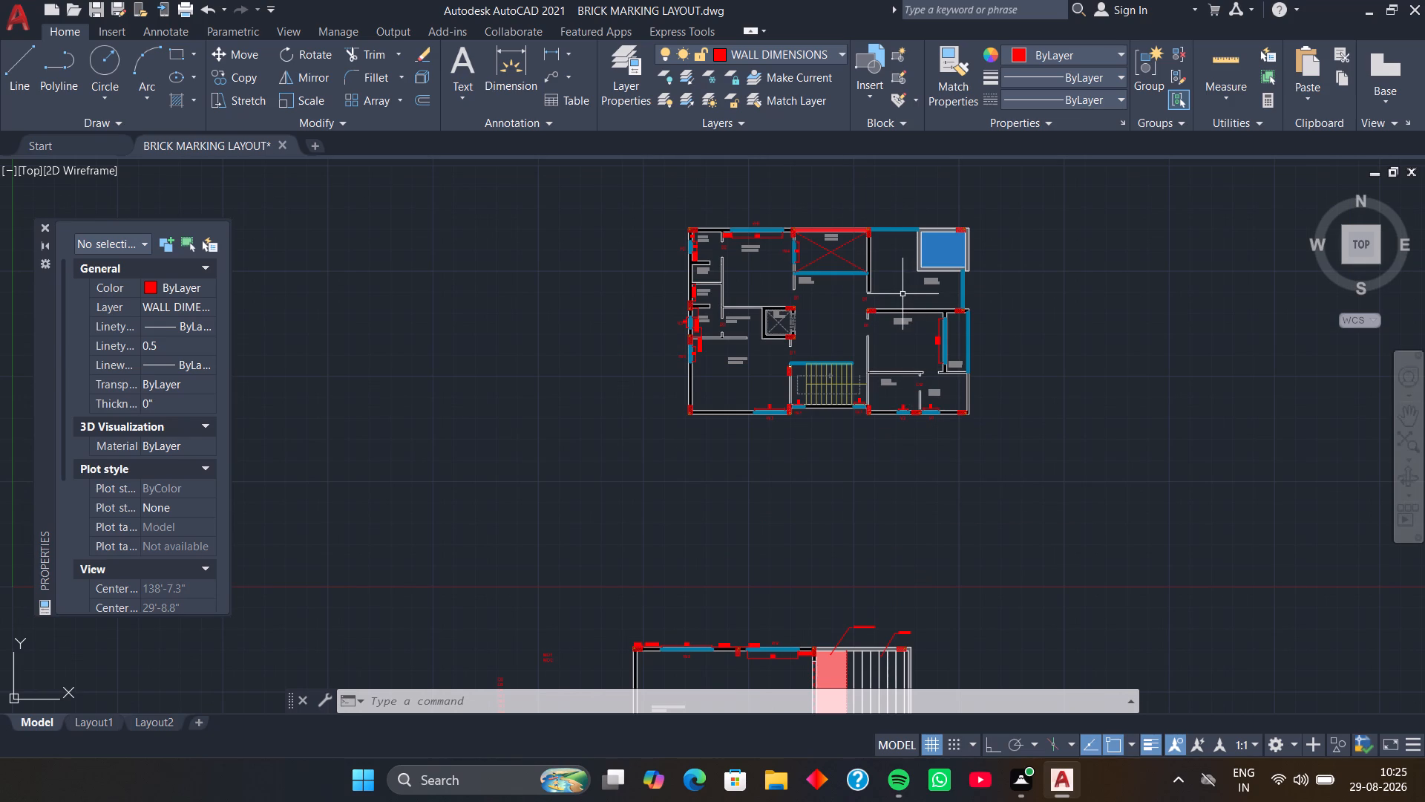
middle_click_drag(901, 276, 902, 465)
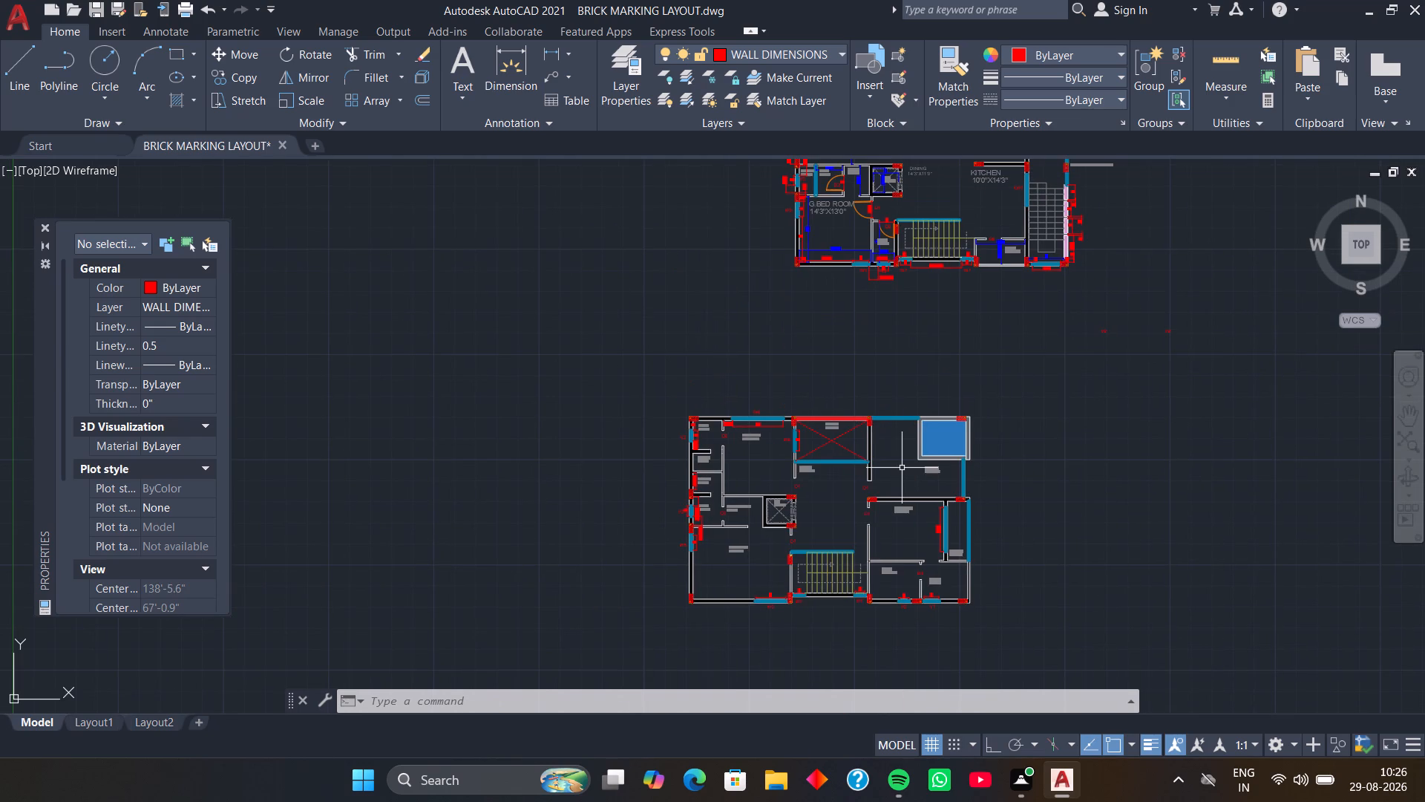
scroll(889, 423, "up", 3)
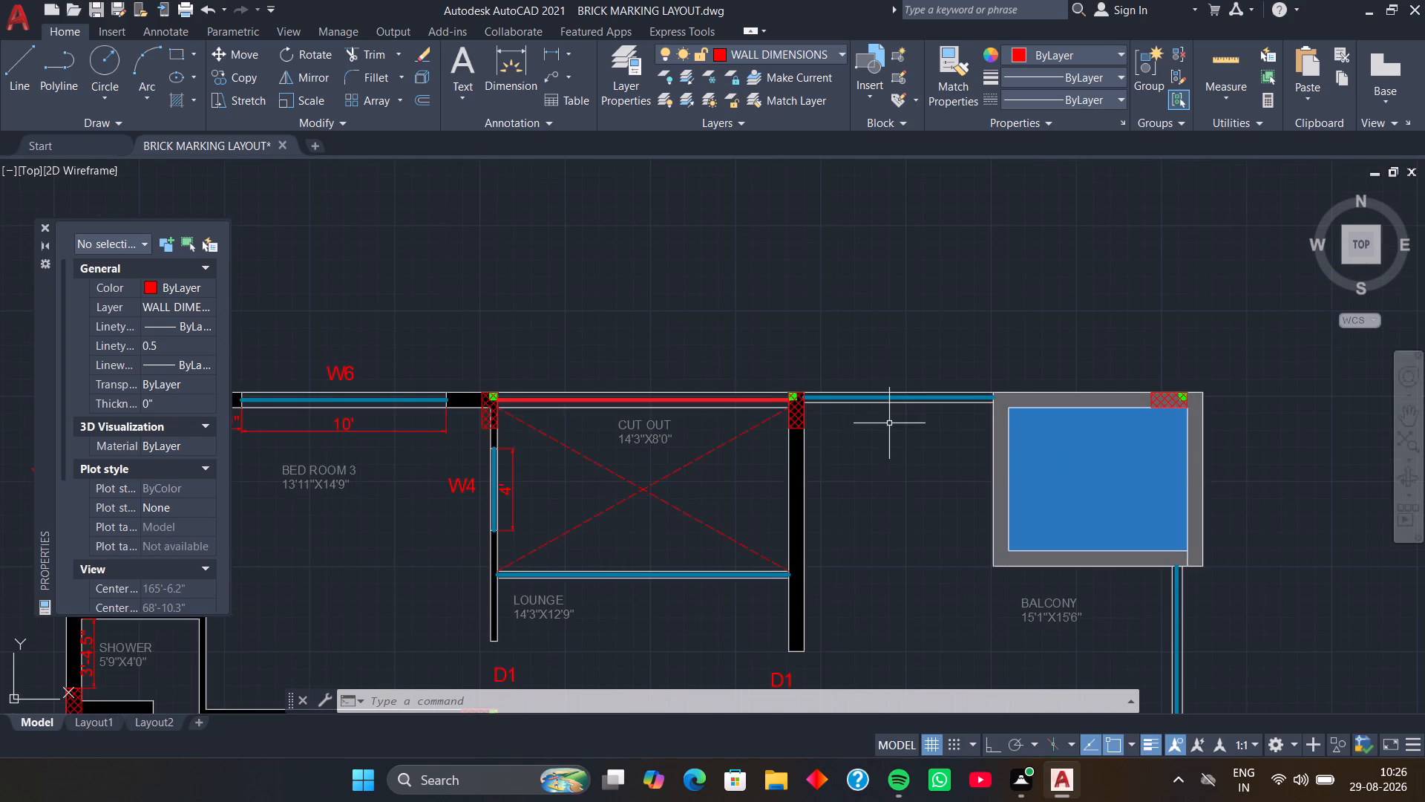
middle_click_drag(889, 423, 923, 443)
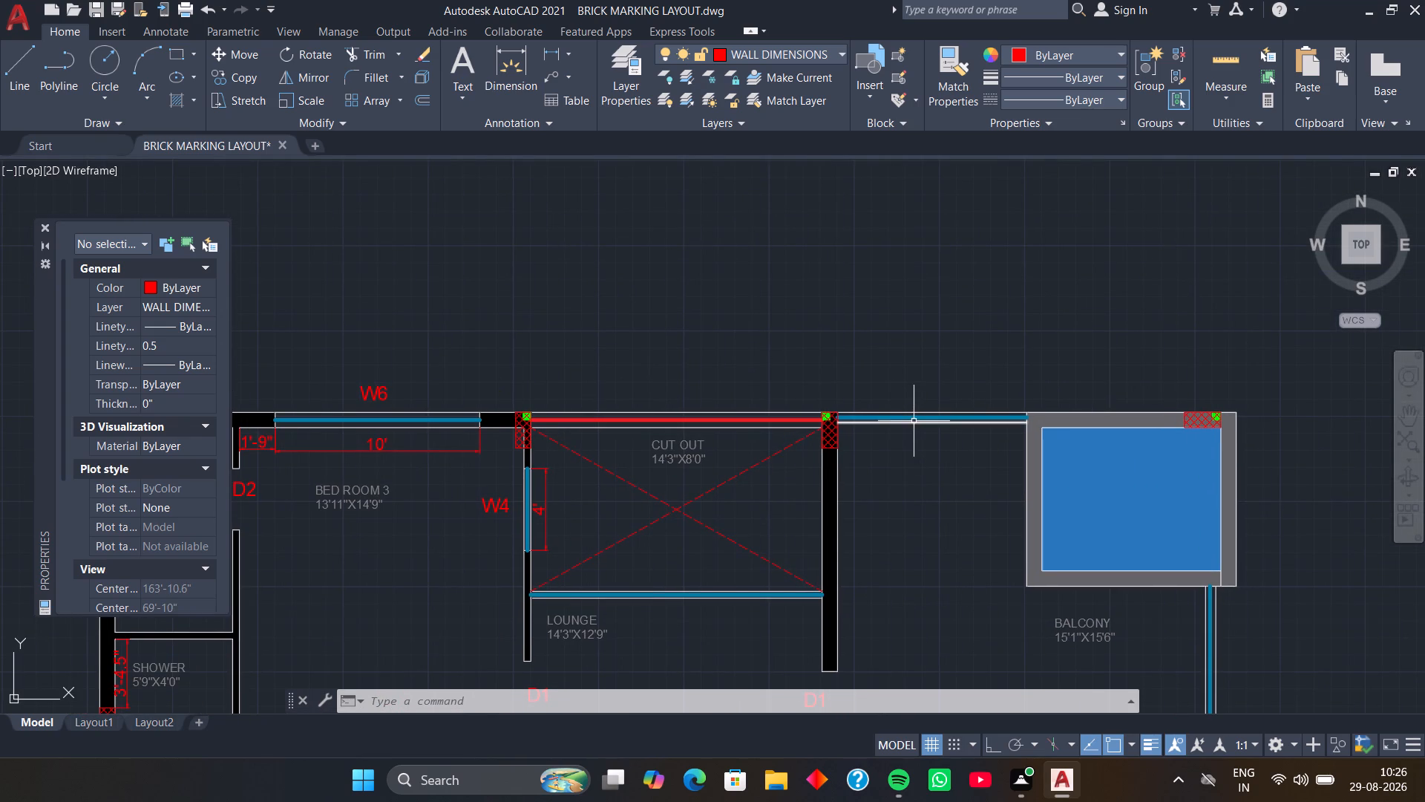
type("ML")
type("D")
key("space")
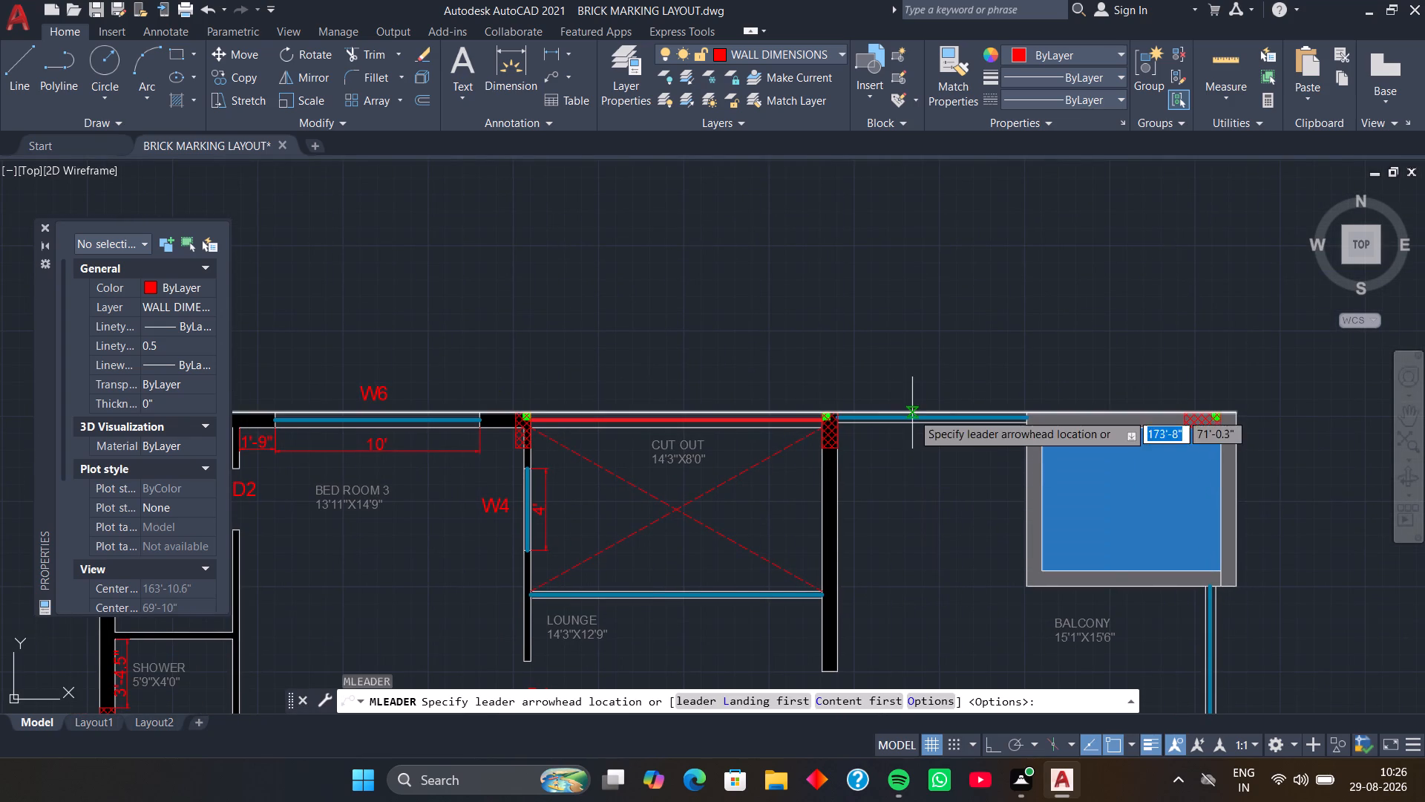
left_click(935, 414)
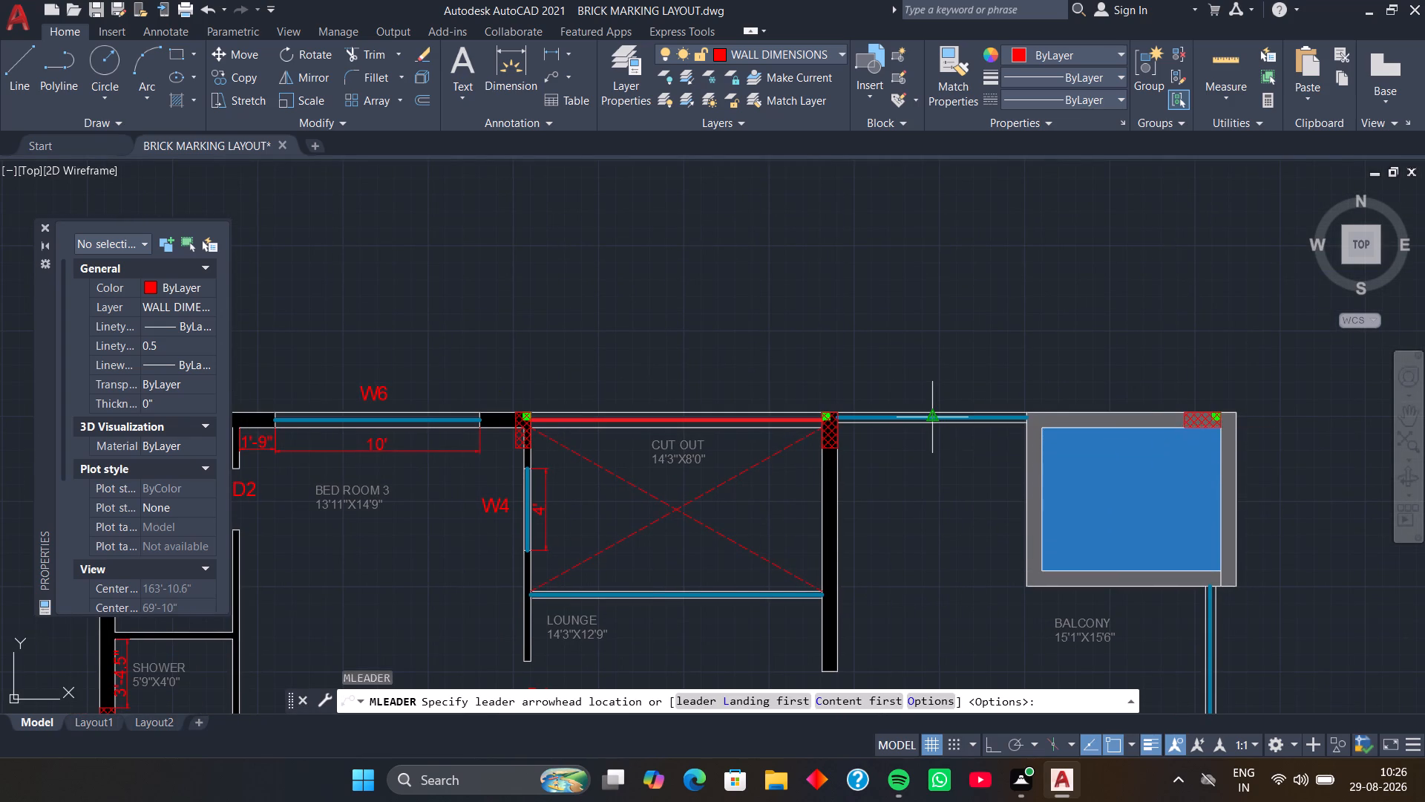
left_click(896, 365)
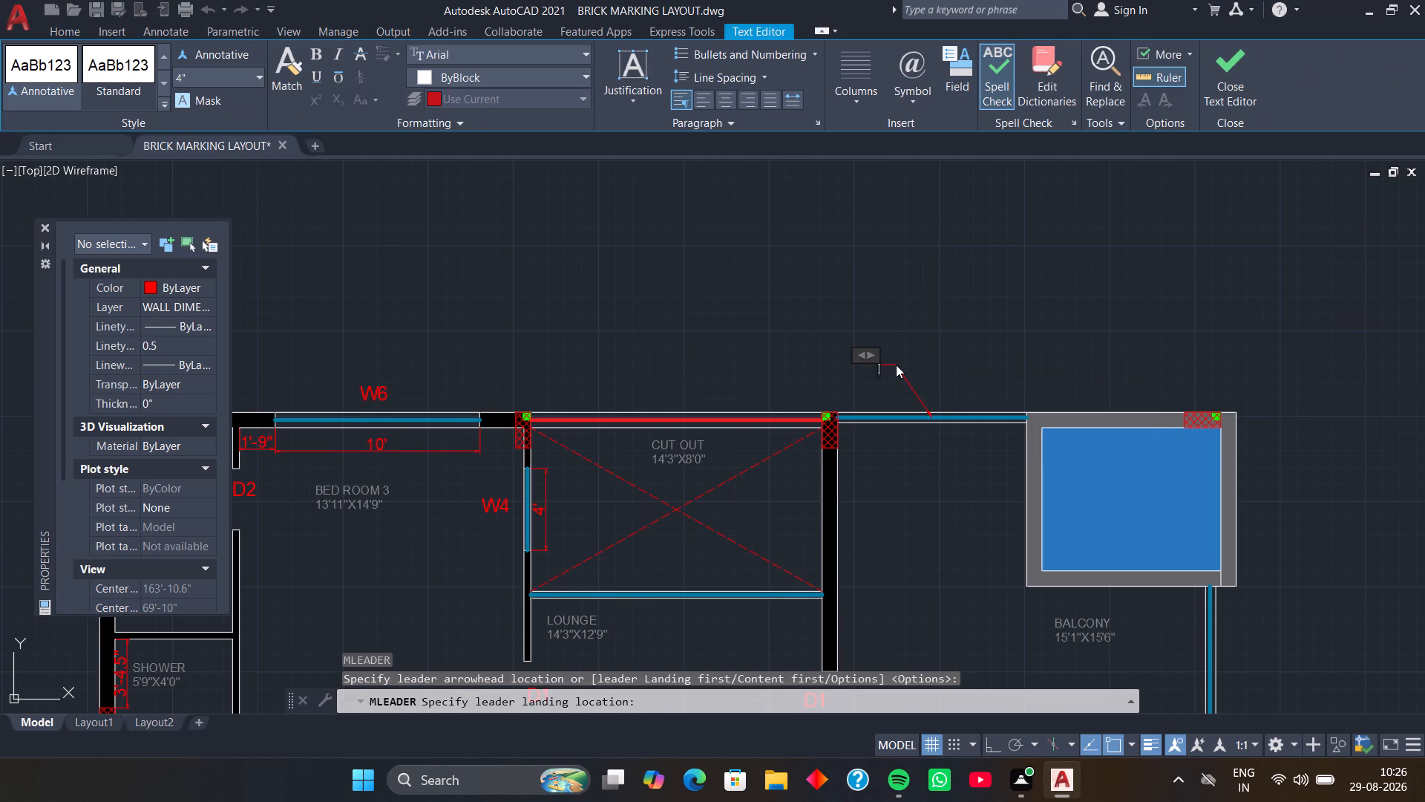
type("GLASS RA")
key("i")
type("LI")
key("n")
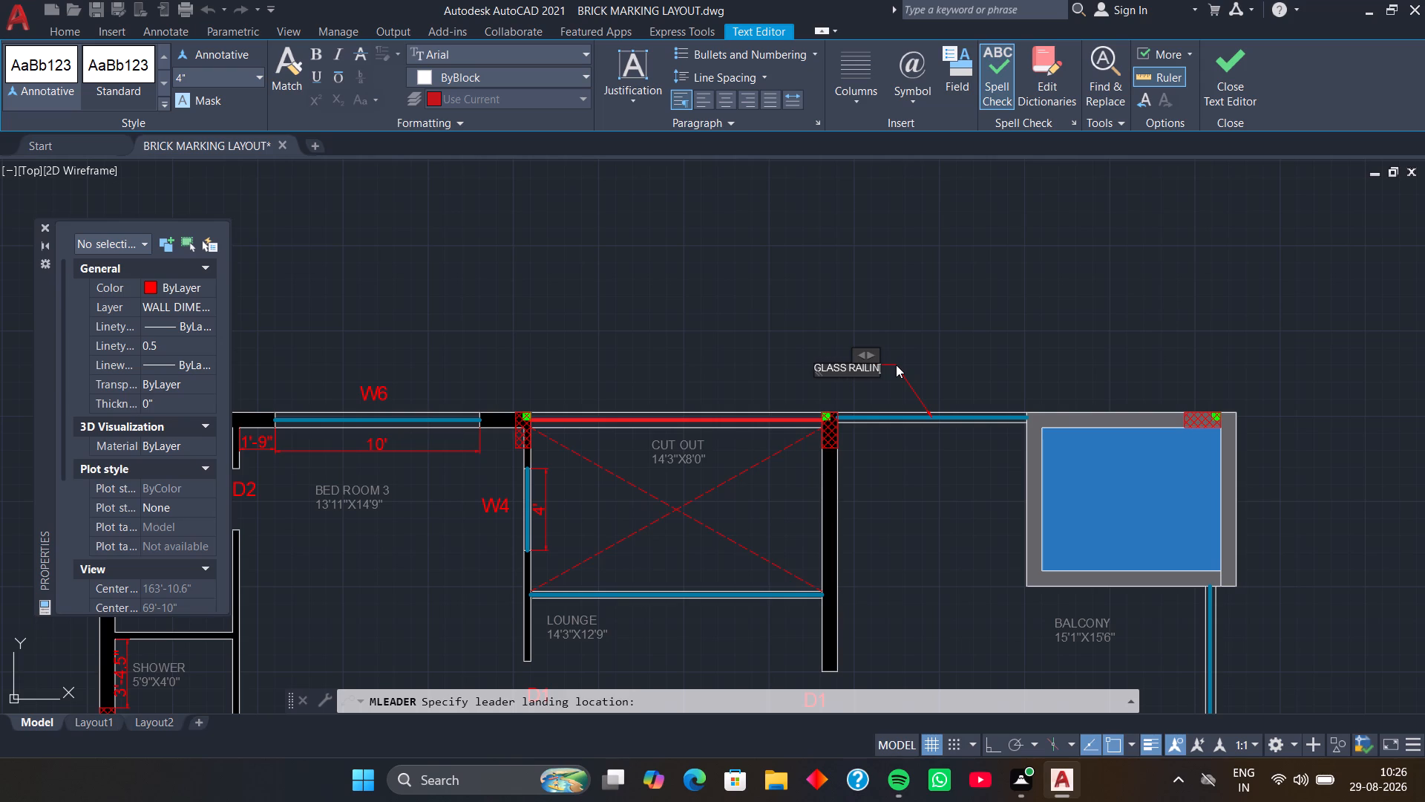
key("g")
key("space")
type("WI")
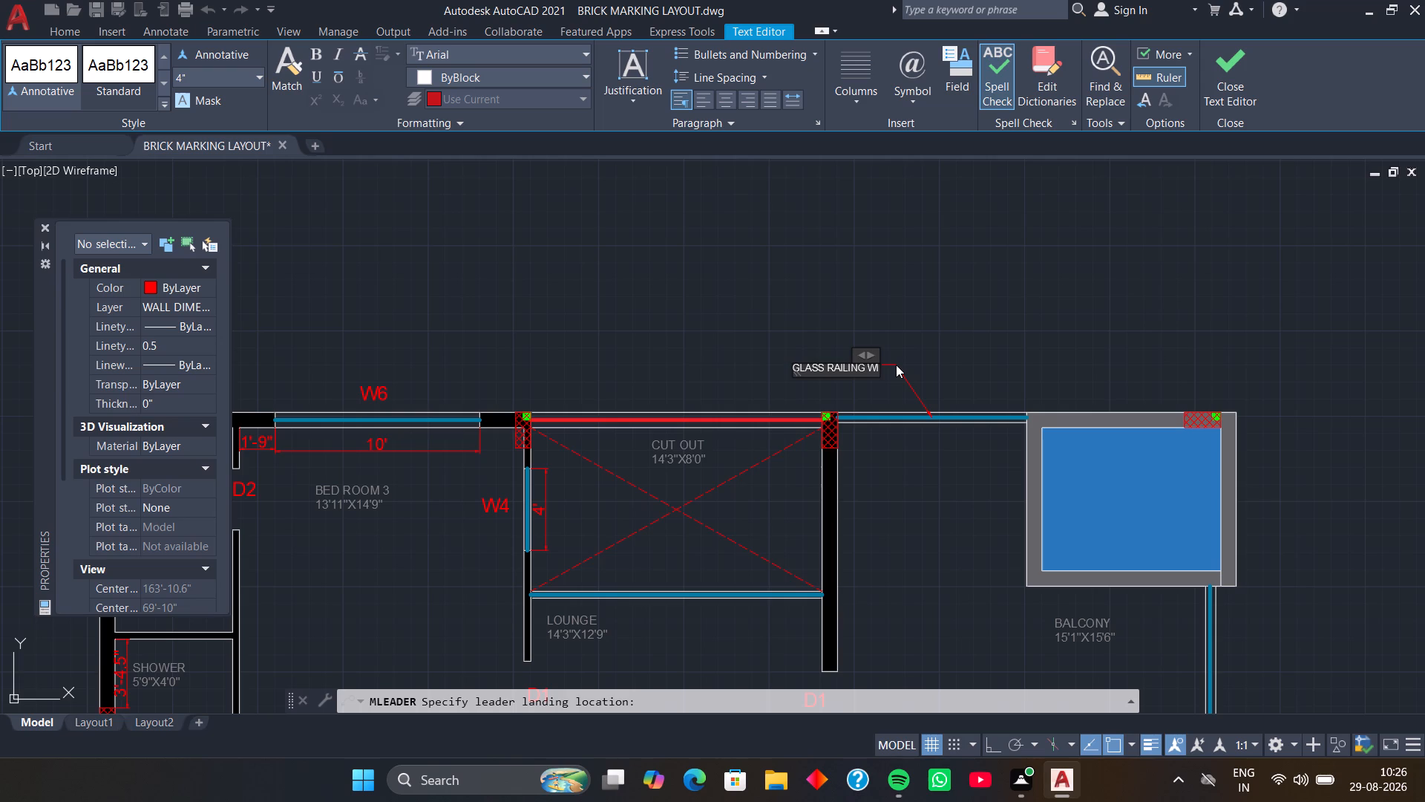
type("TH")
key("space")
type("6\"")
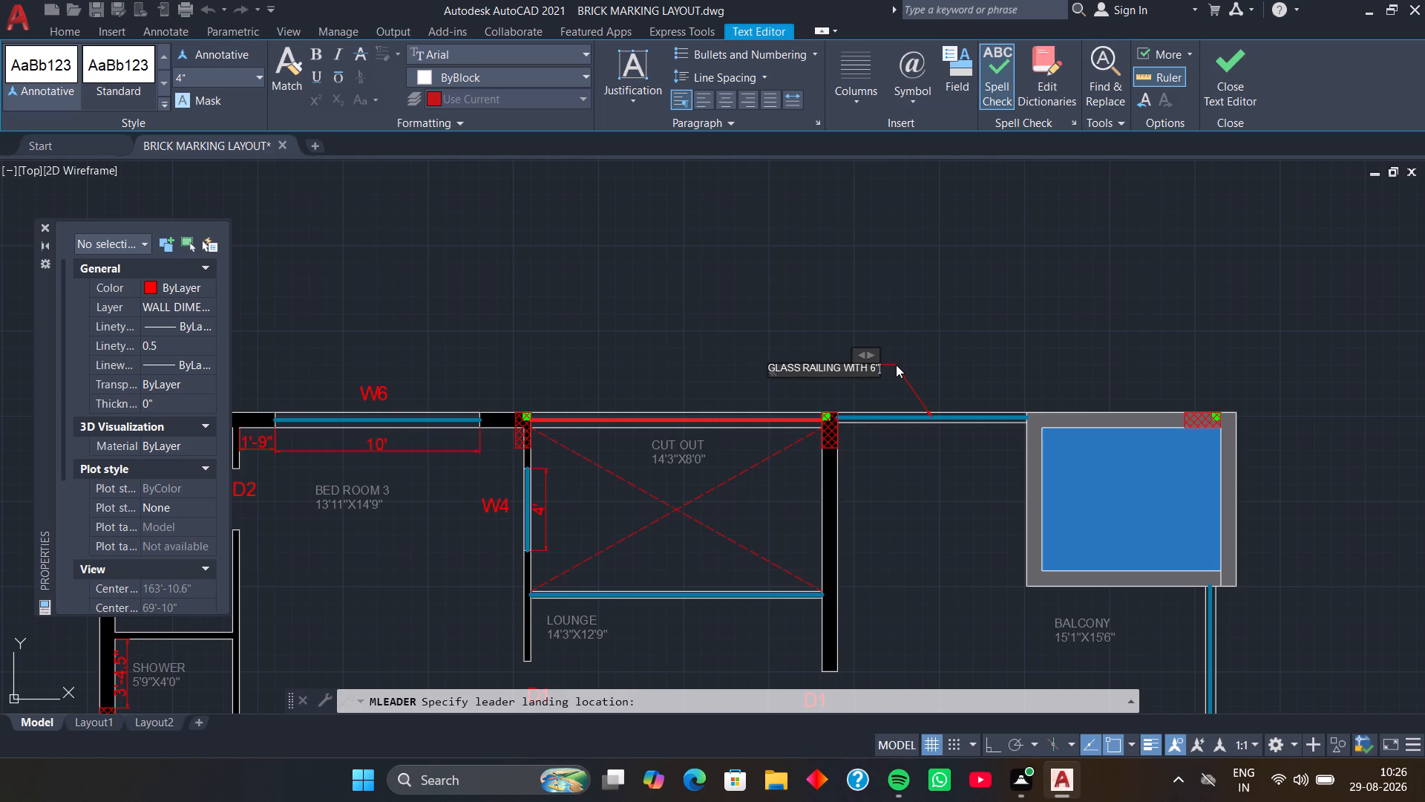
key("h")
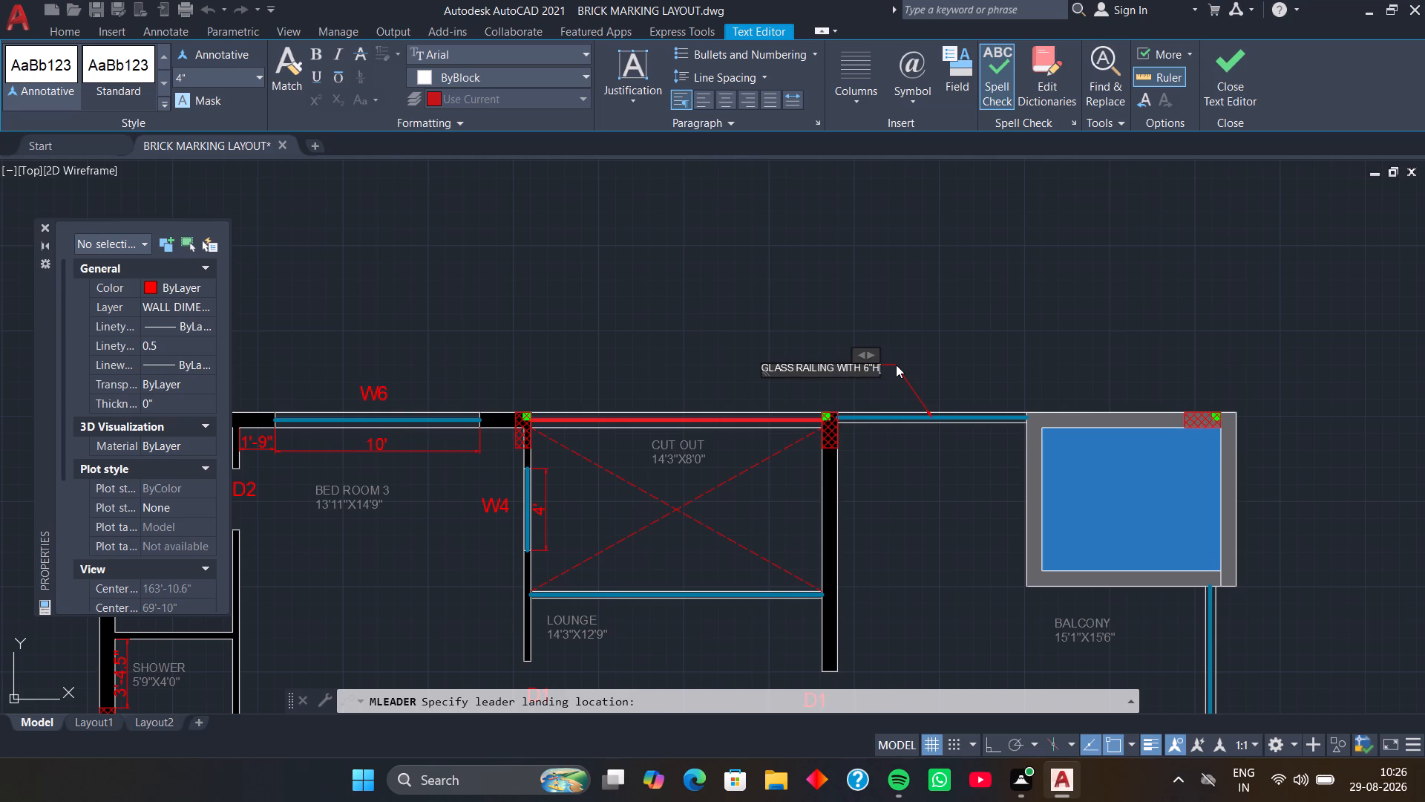
type("T")
key("space")
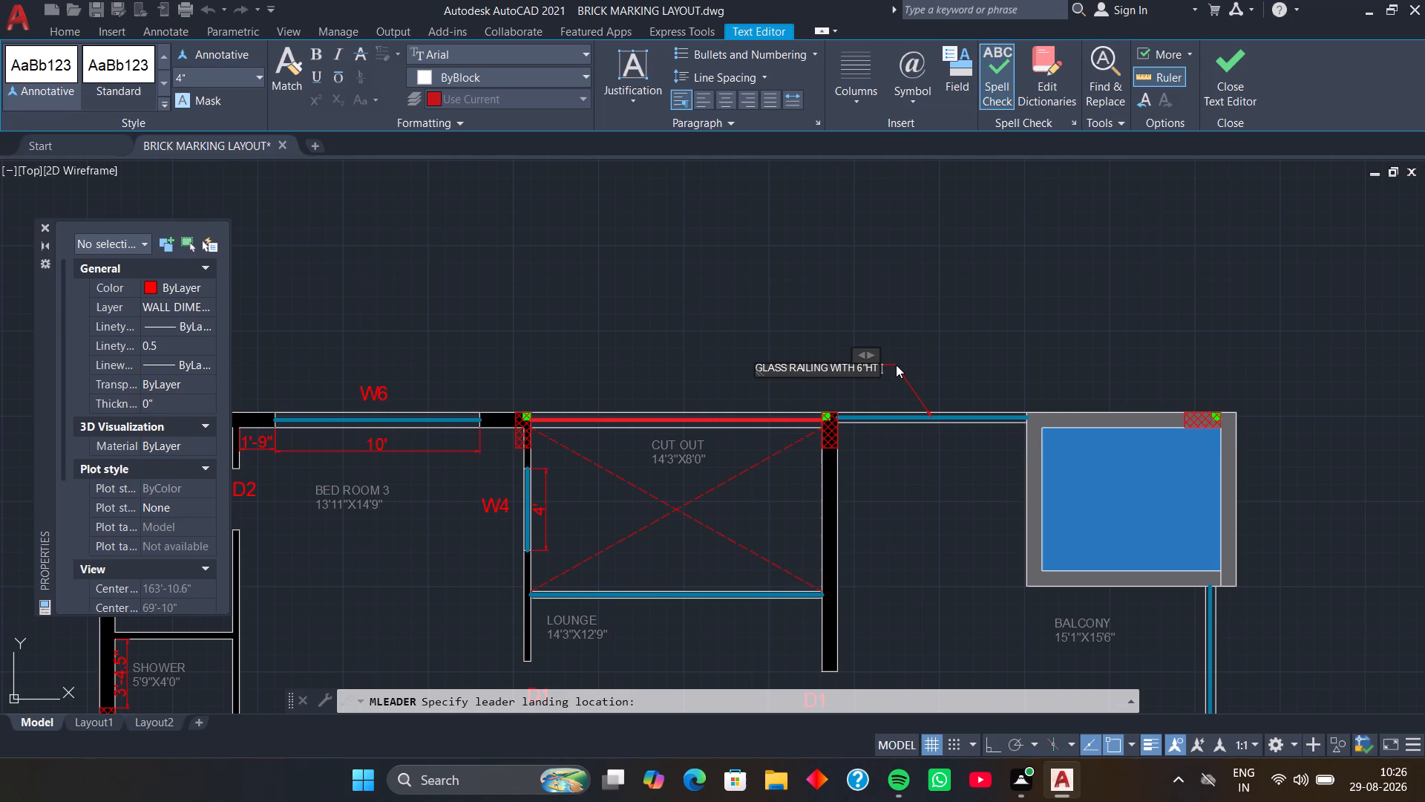
type("WALL")
left_click(896, 365)
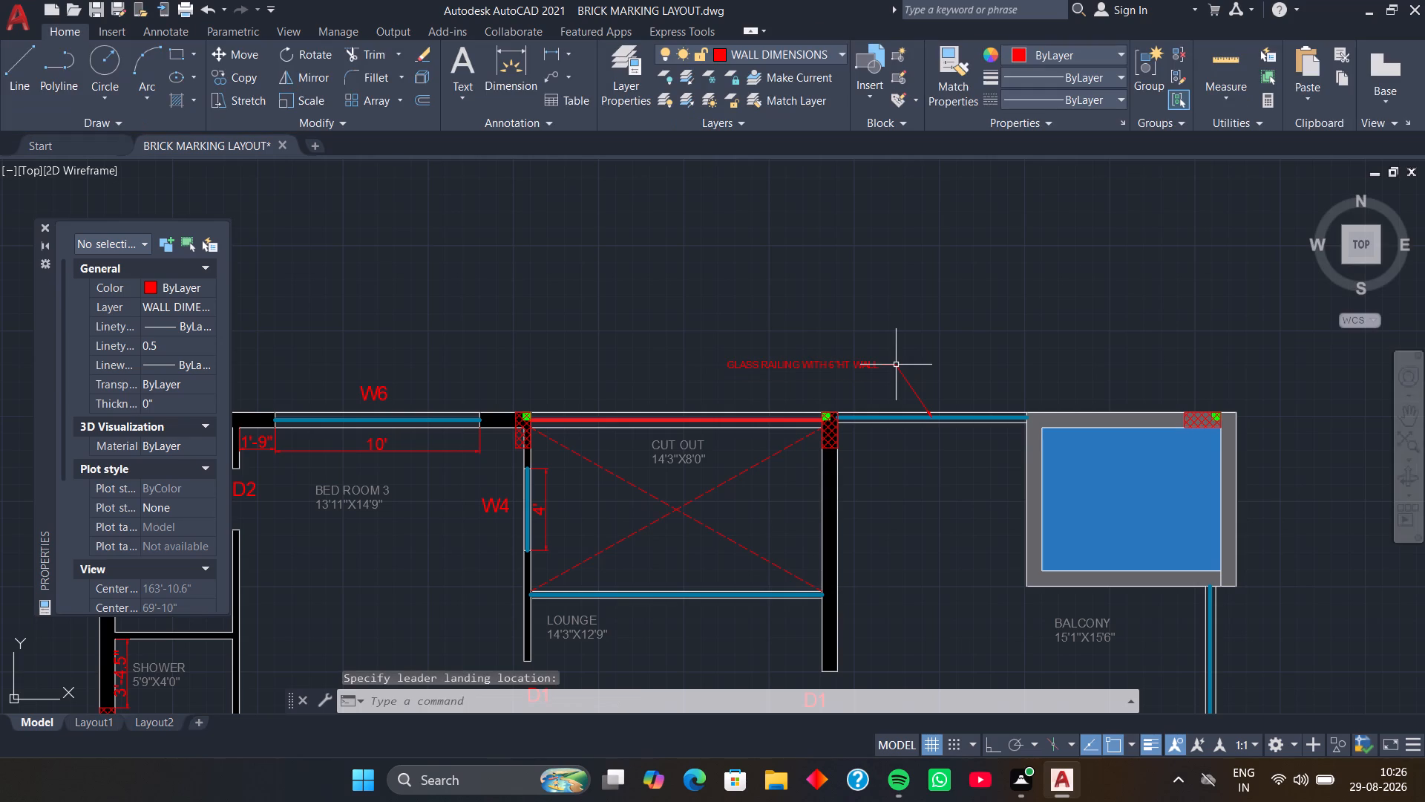
Copy the GLASS RAILING WITH 6"HT WALL multileader from its arrow tip to the upper grey wall of the blue-filled area.
middle_click_drag(956, 345, 948, 335)
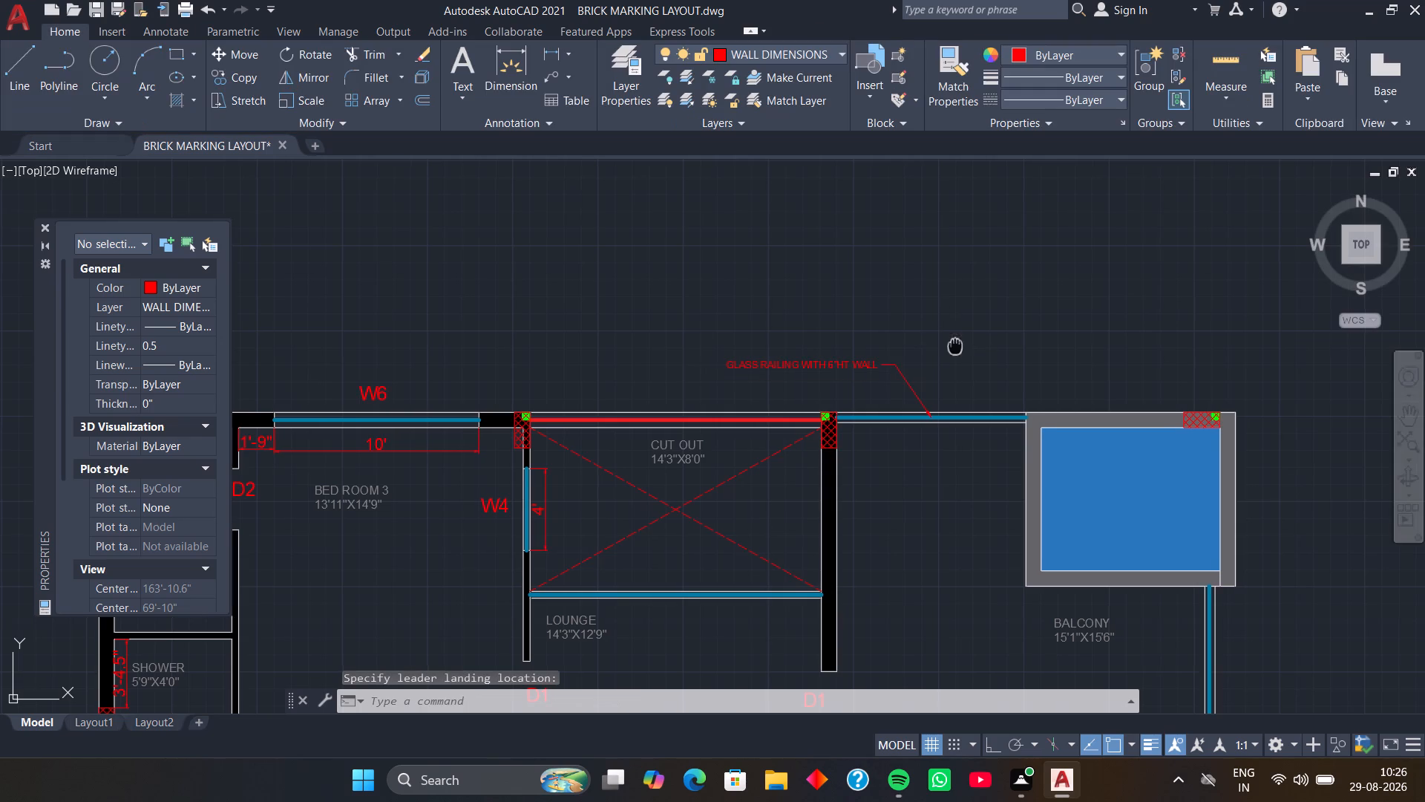
middle_click_drag(948, 335, 840, 285)
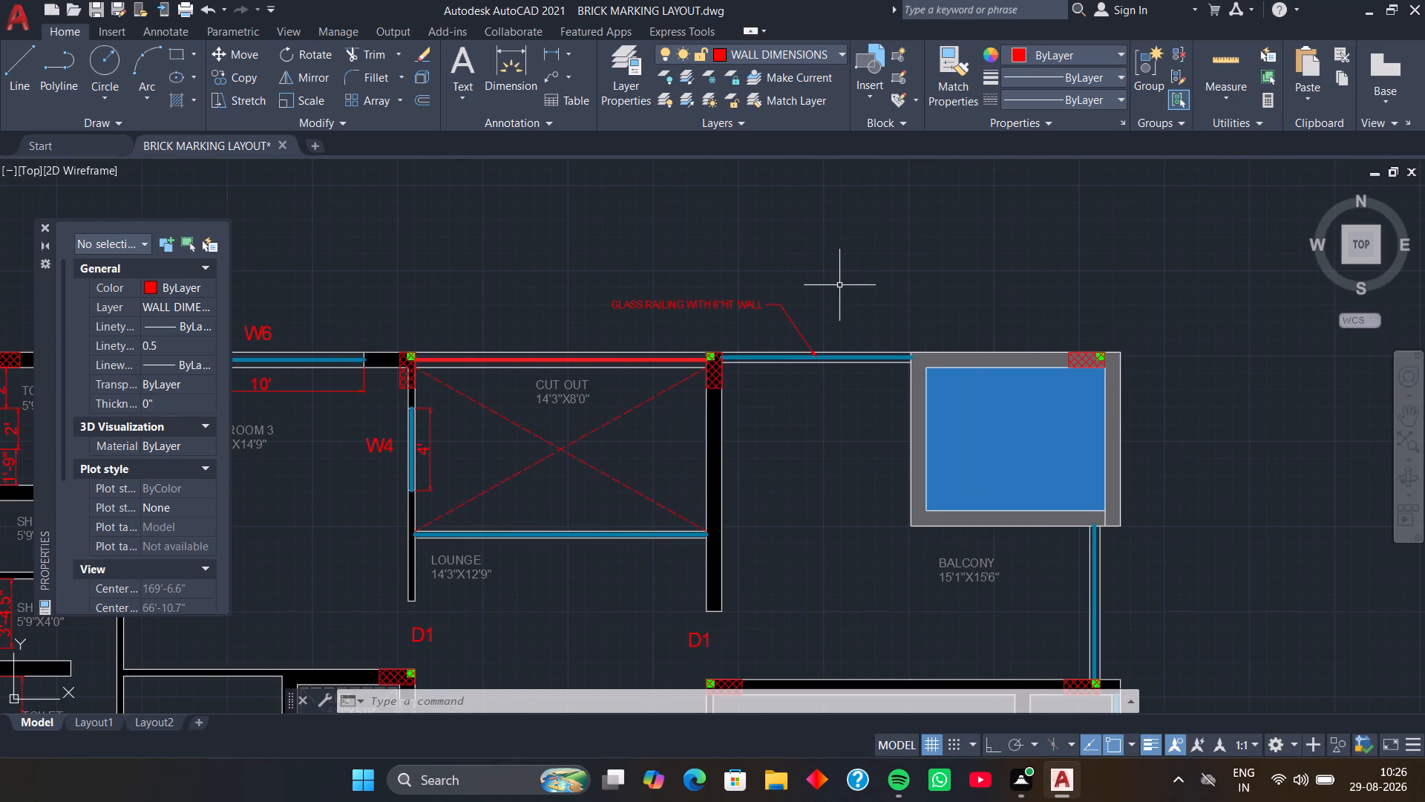
left_click(575, 276)
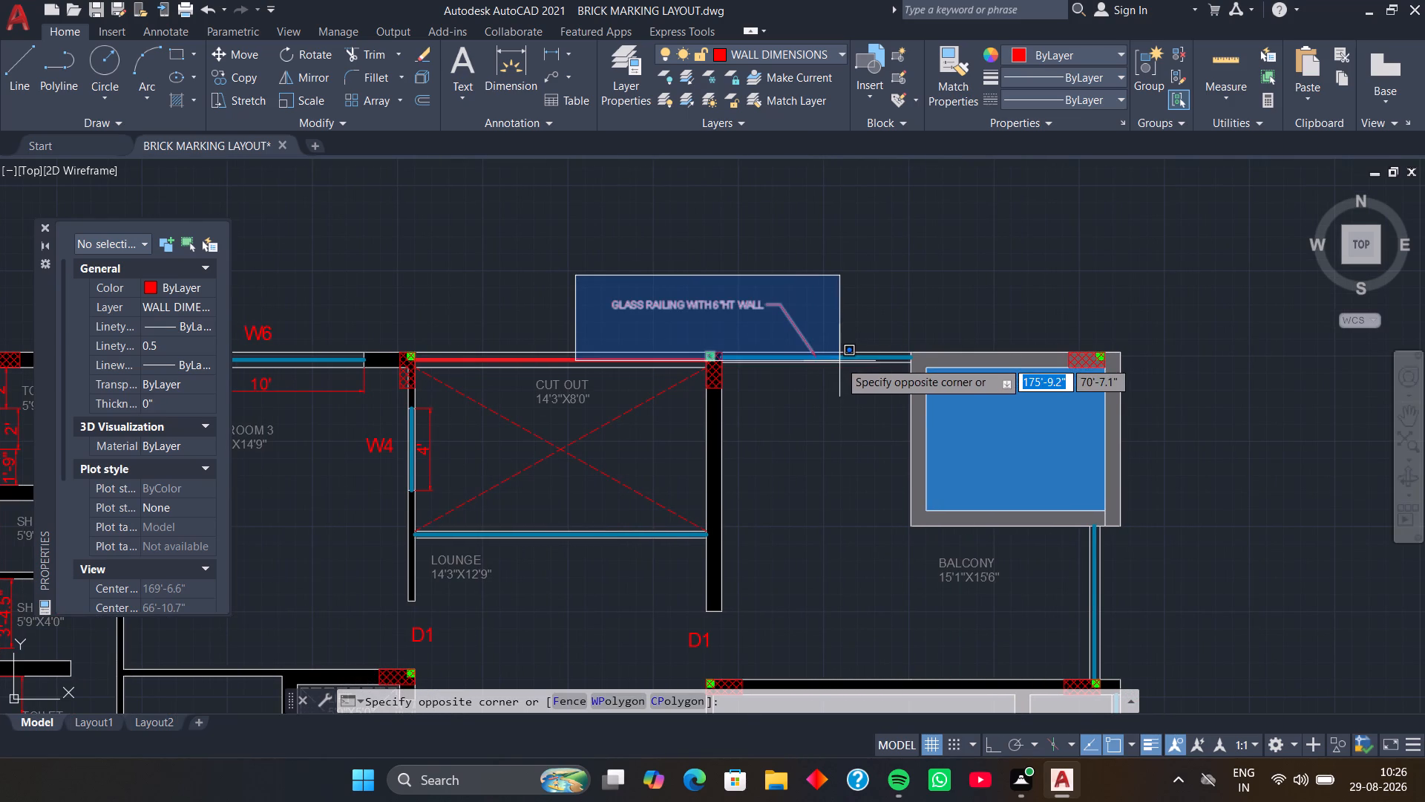
left_click(838, 338)
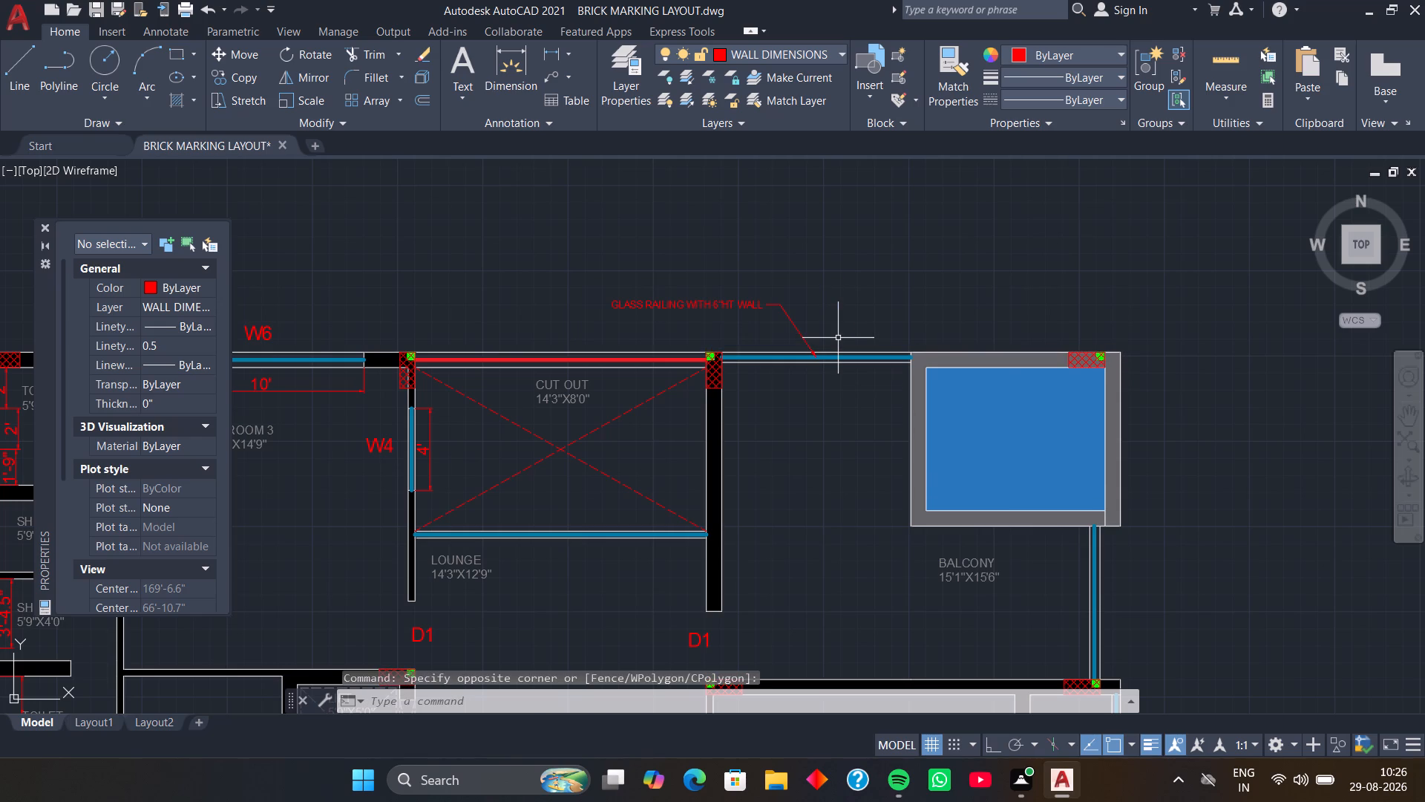
left_click(794, 319)
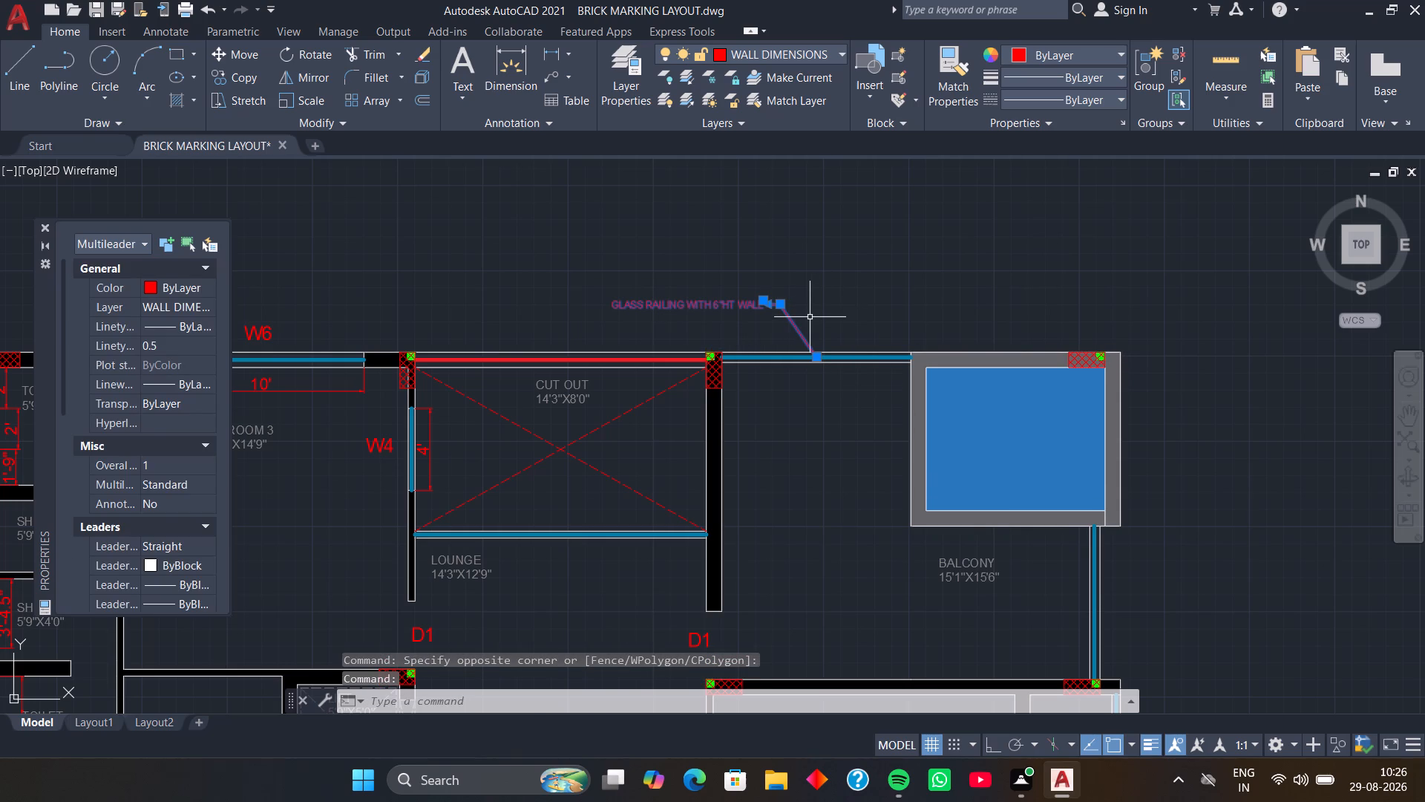
type("CO")
key("space")
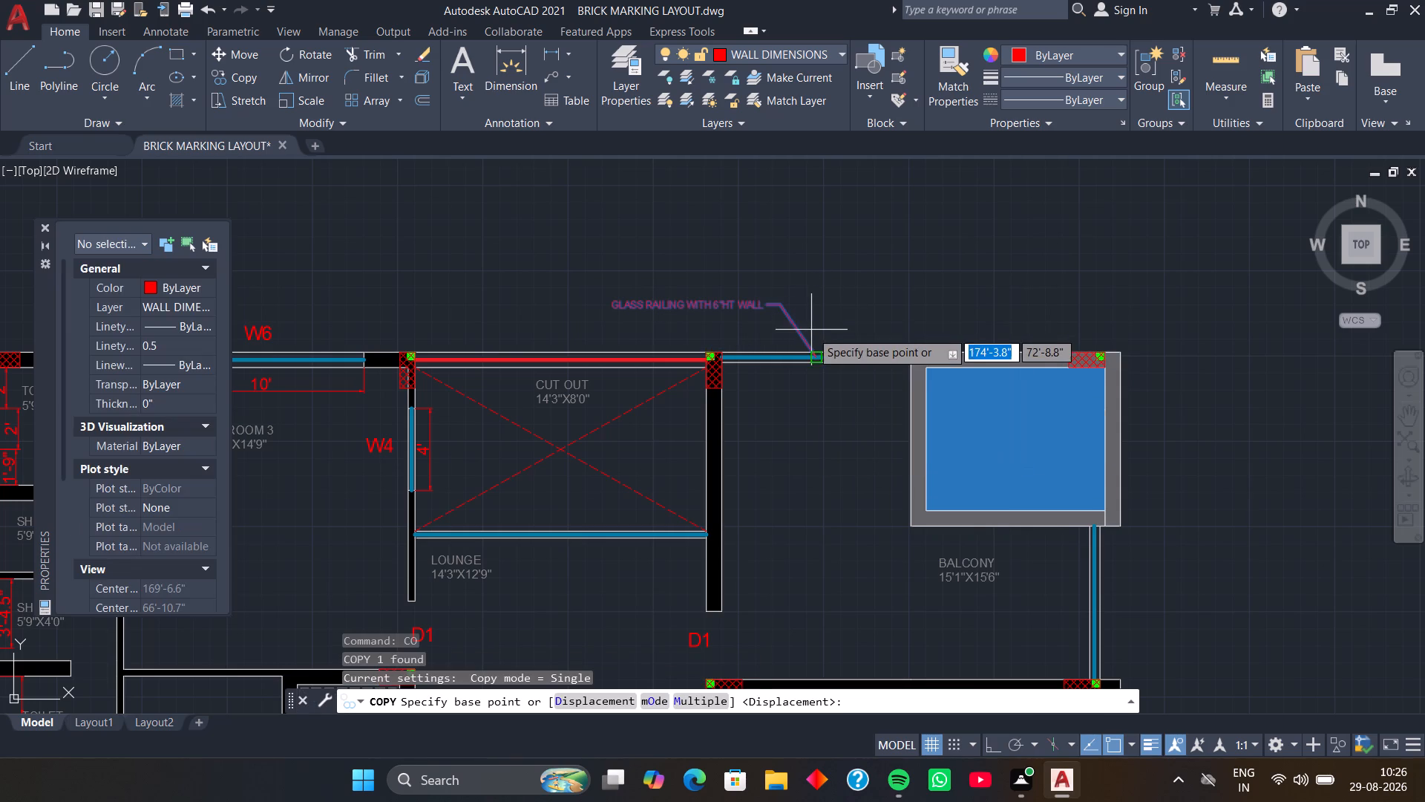
scroll(813, 360, "up", 2)
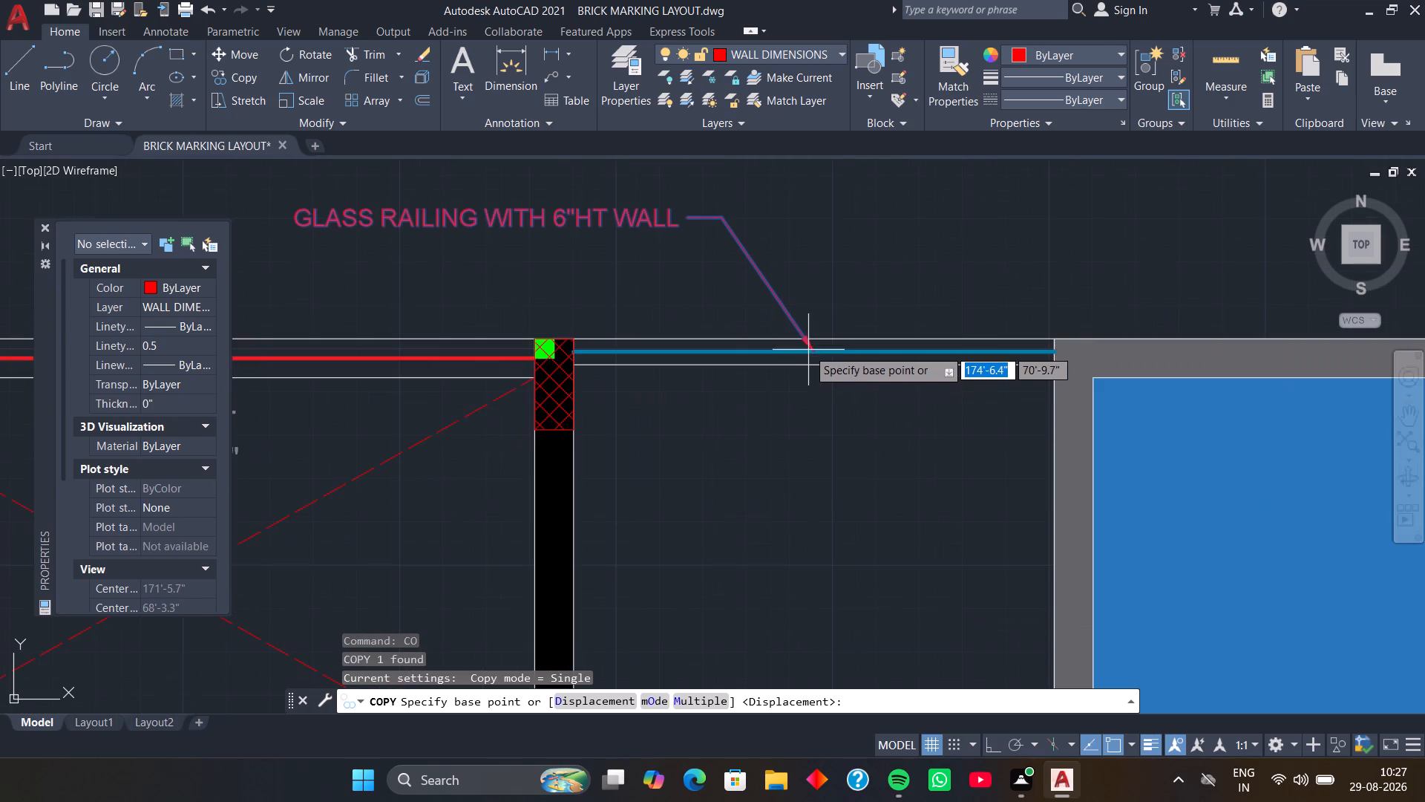
left_click(812, 347)
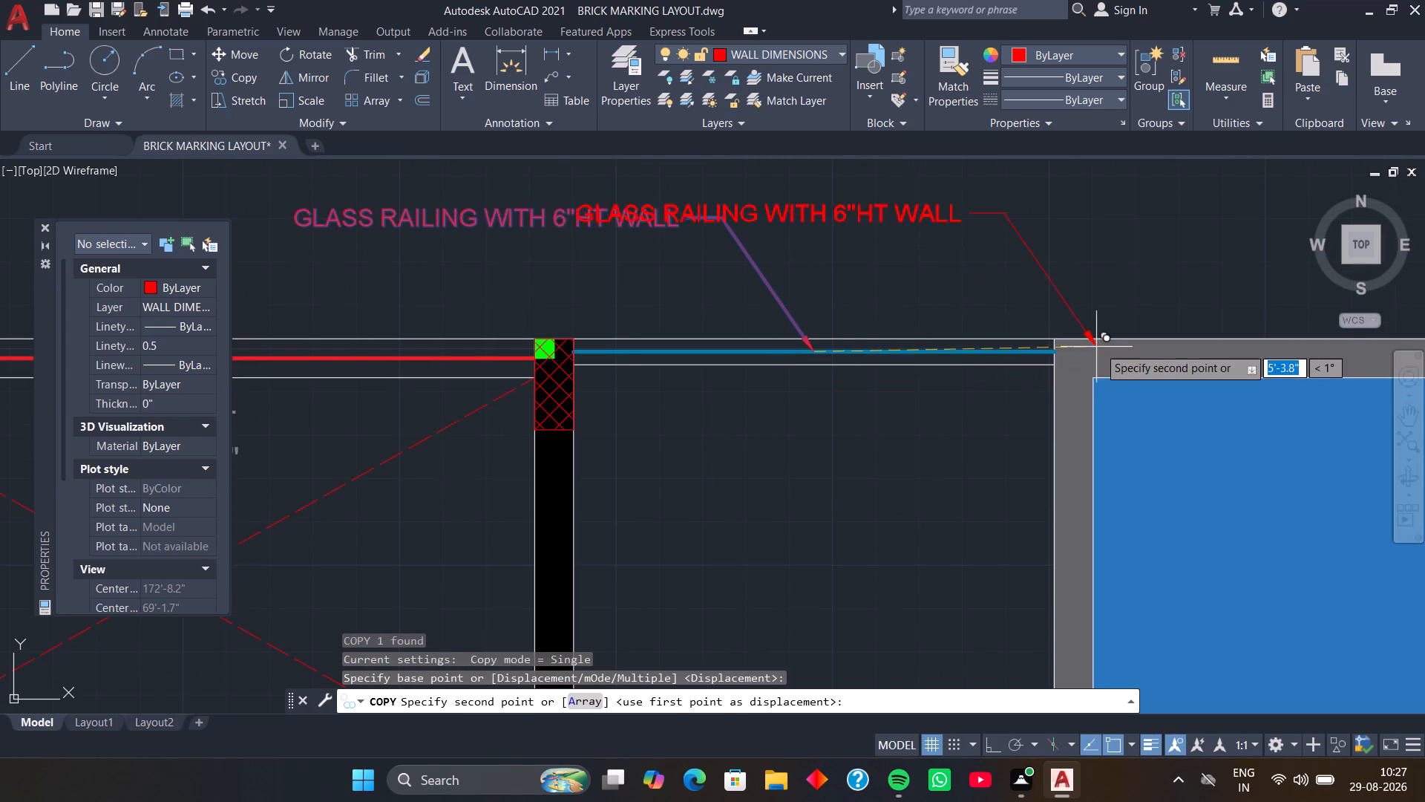
scroll(1211, 351, "down", 1)
middle_click_drag(1252, 337, 1035, 287)
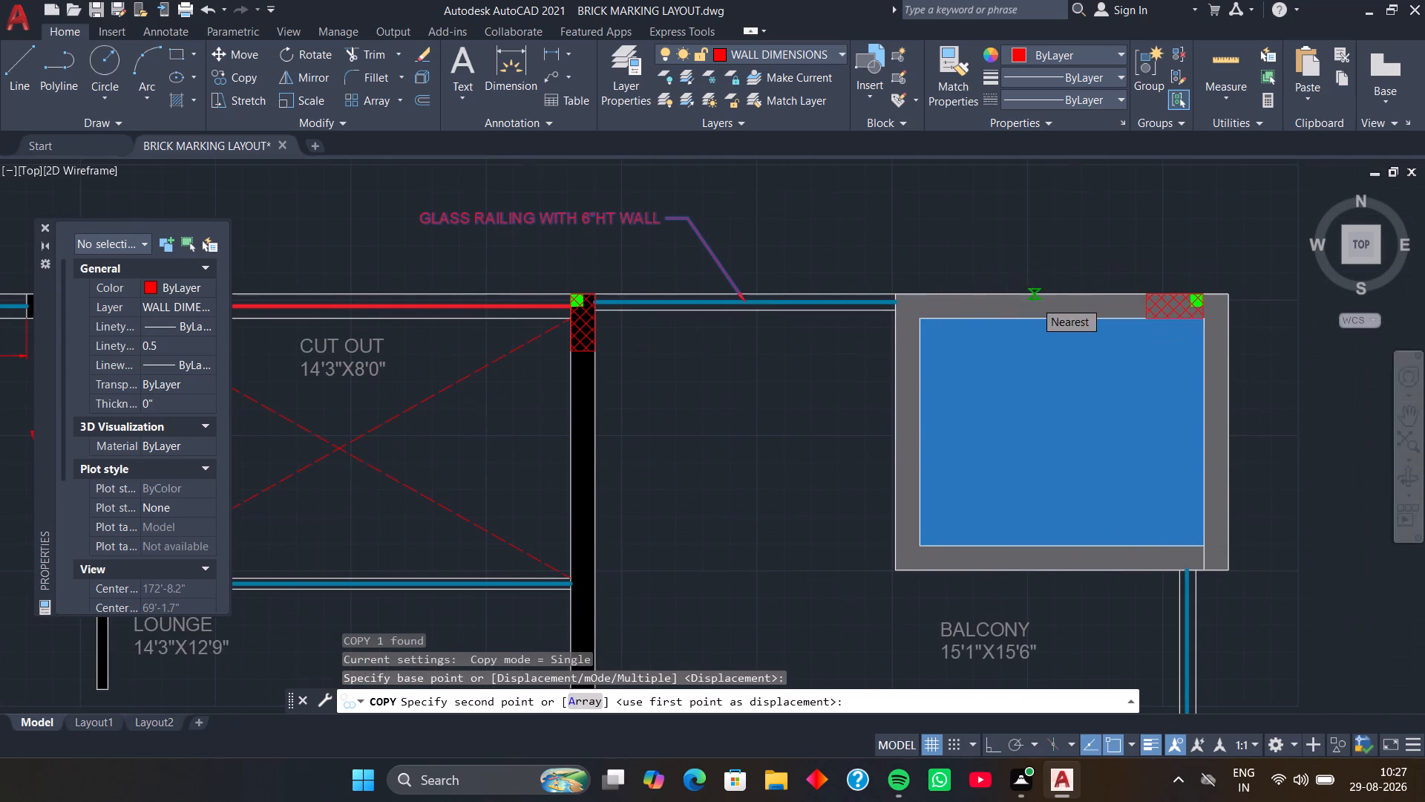
left_click(1081, 293)
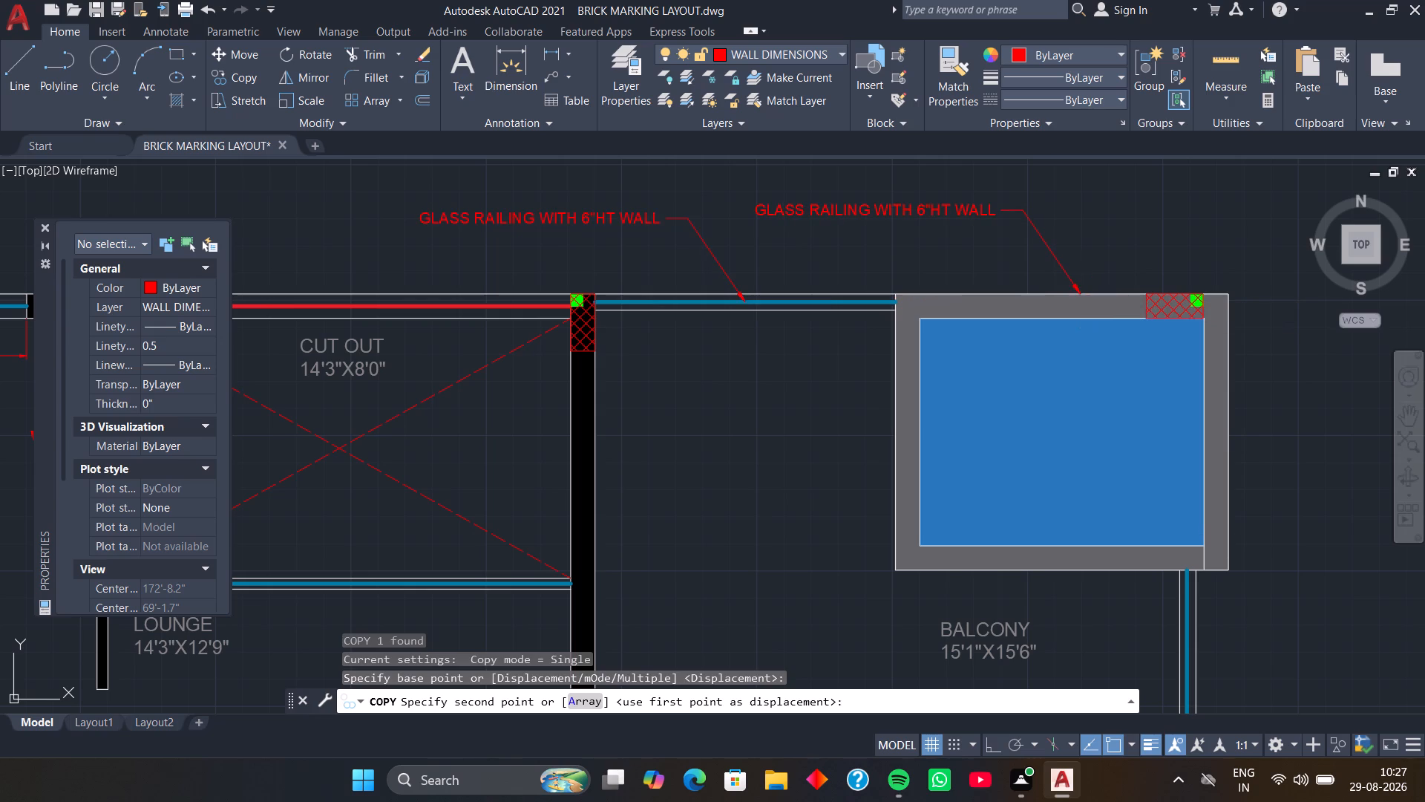
Add a multileader reading GLASS RAILING WITH 6"HT WALL, pointing to the outer blue railing of the 15'1"X15'6" balcony, with its text outside the plan.
scroll(1082, 296, "down", 2)
middle_click_drag(1098, 341, 997, 258)
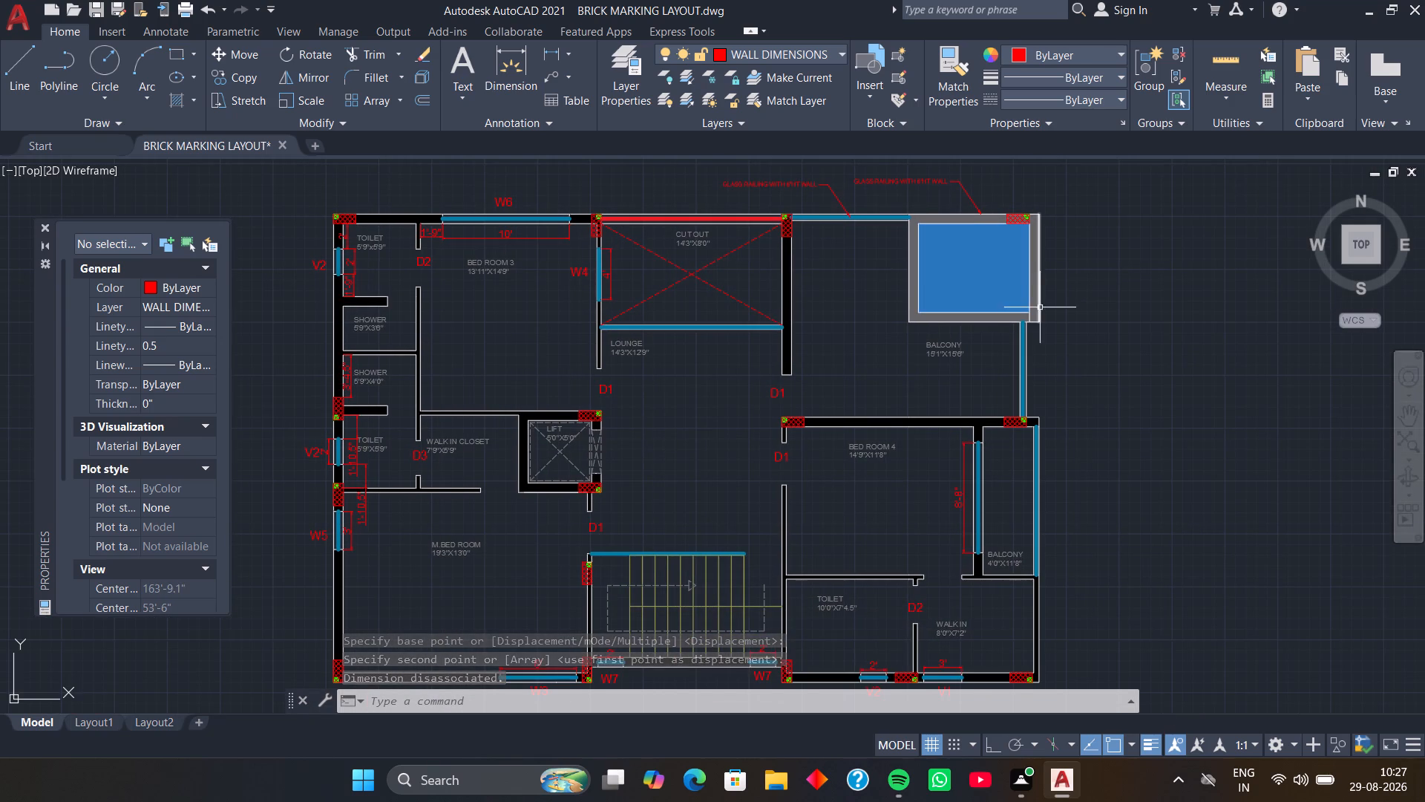
middle_click_drag(1042, 311, 936, 246)
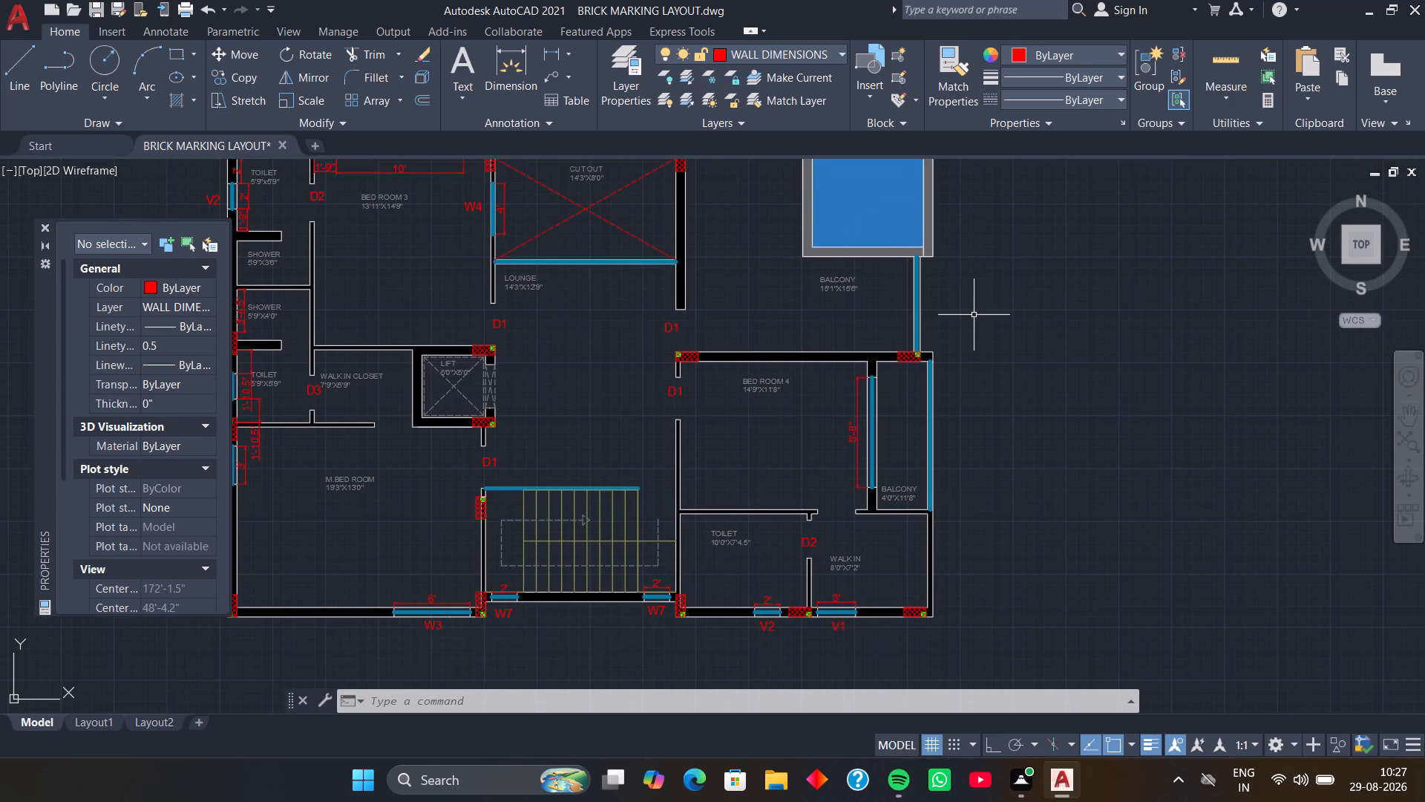
type("ML")
type("D")
key("space")
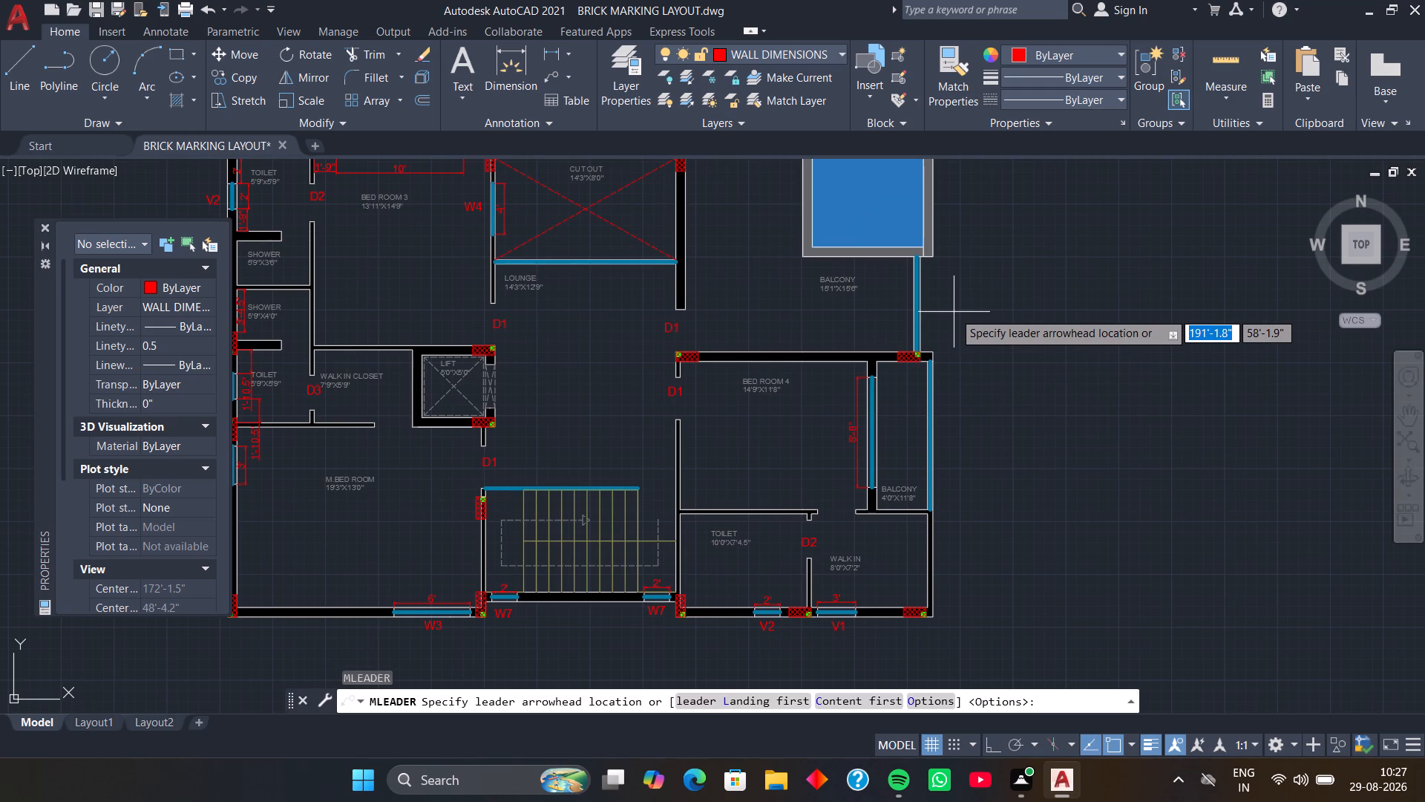
left_click(919, 296)
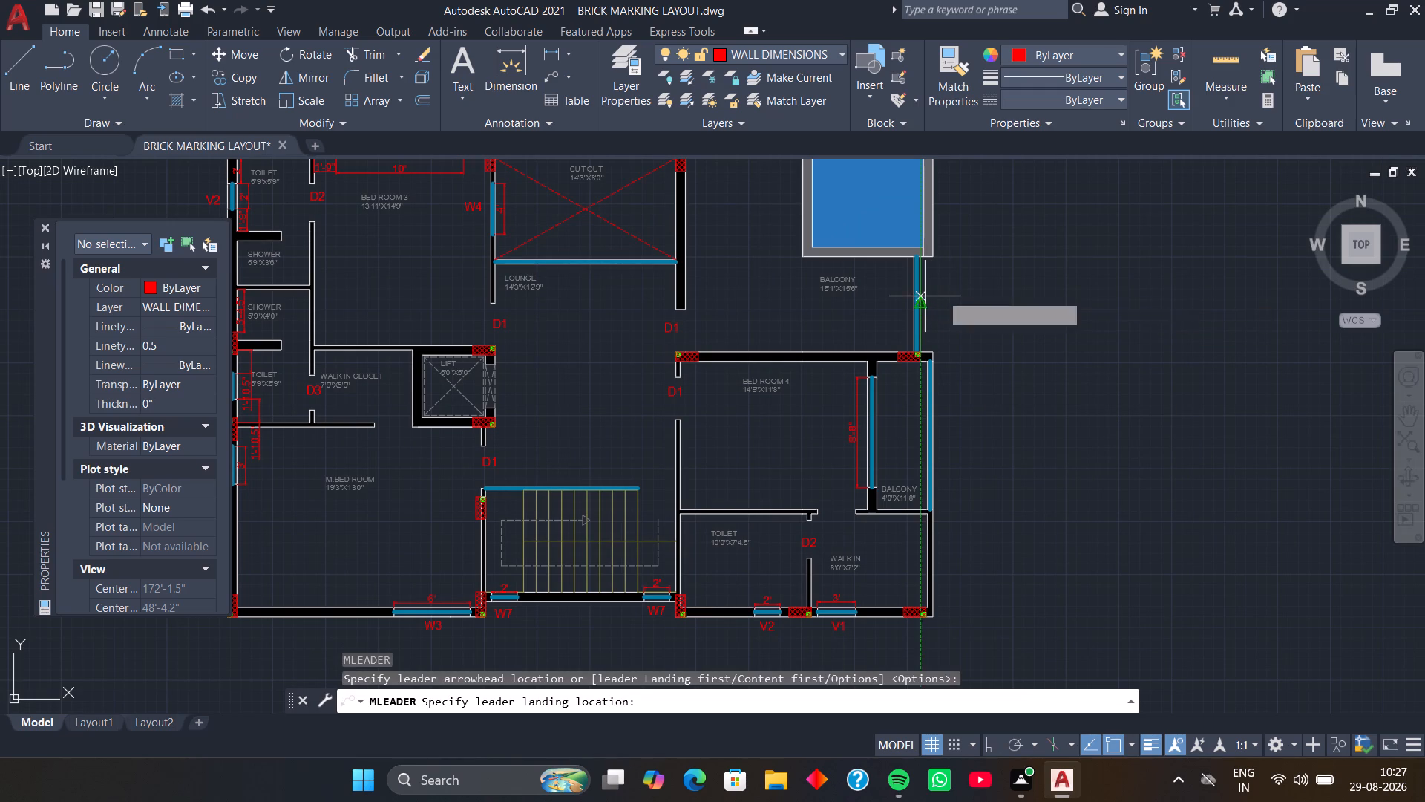
left_click(969, 297)
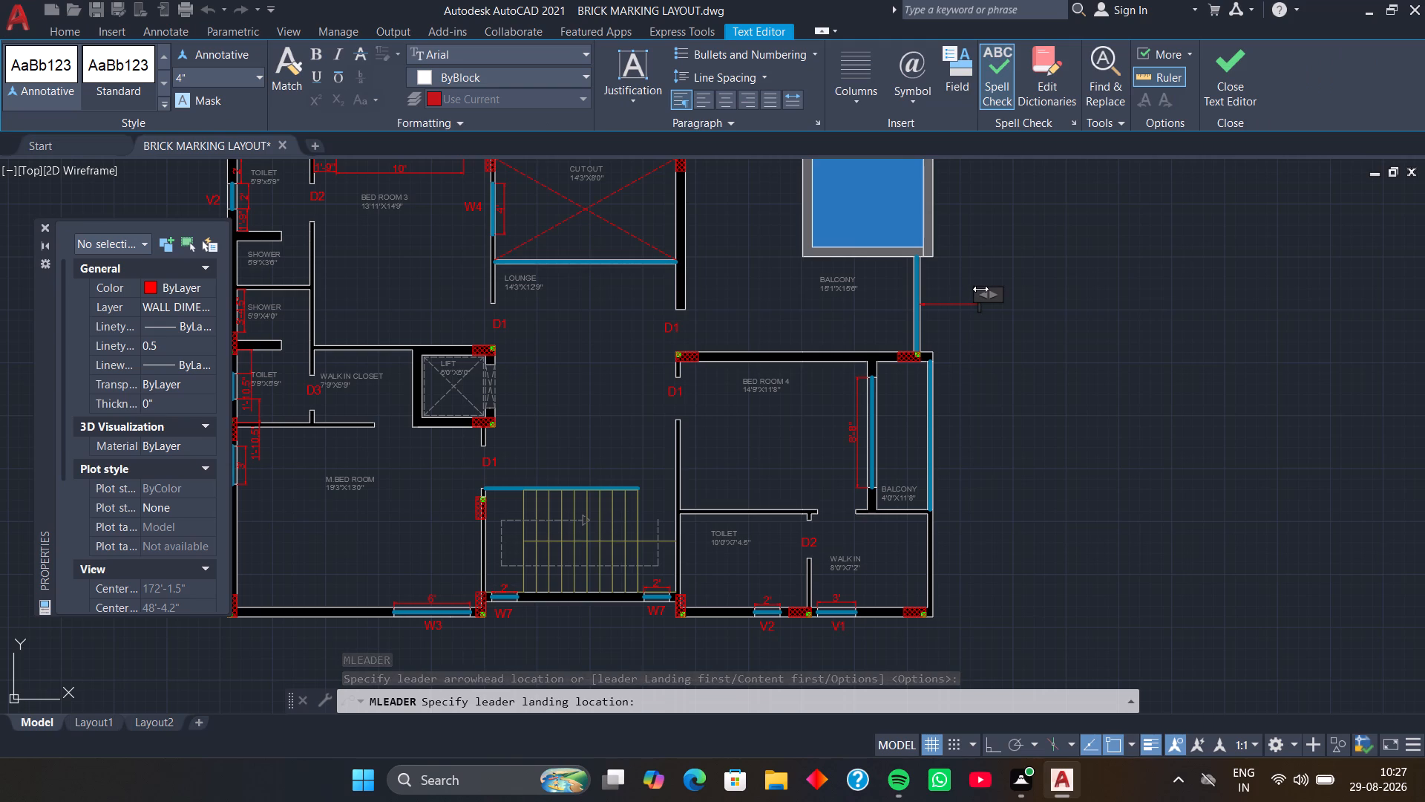
type("GL")
type("ASS RAILING")
key("space")
type("WI")
key("t")
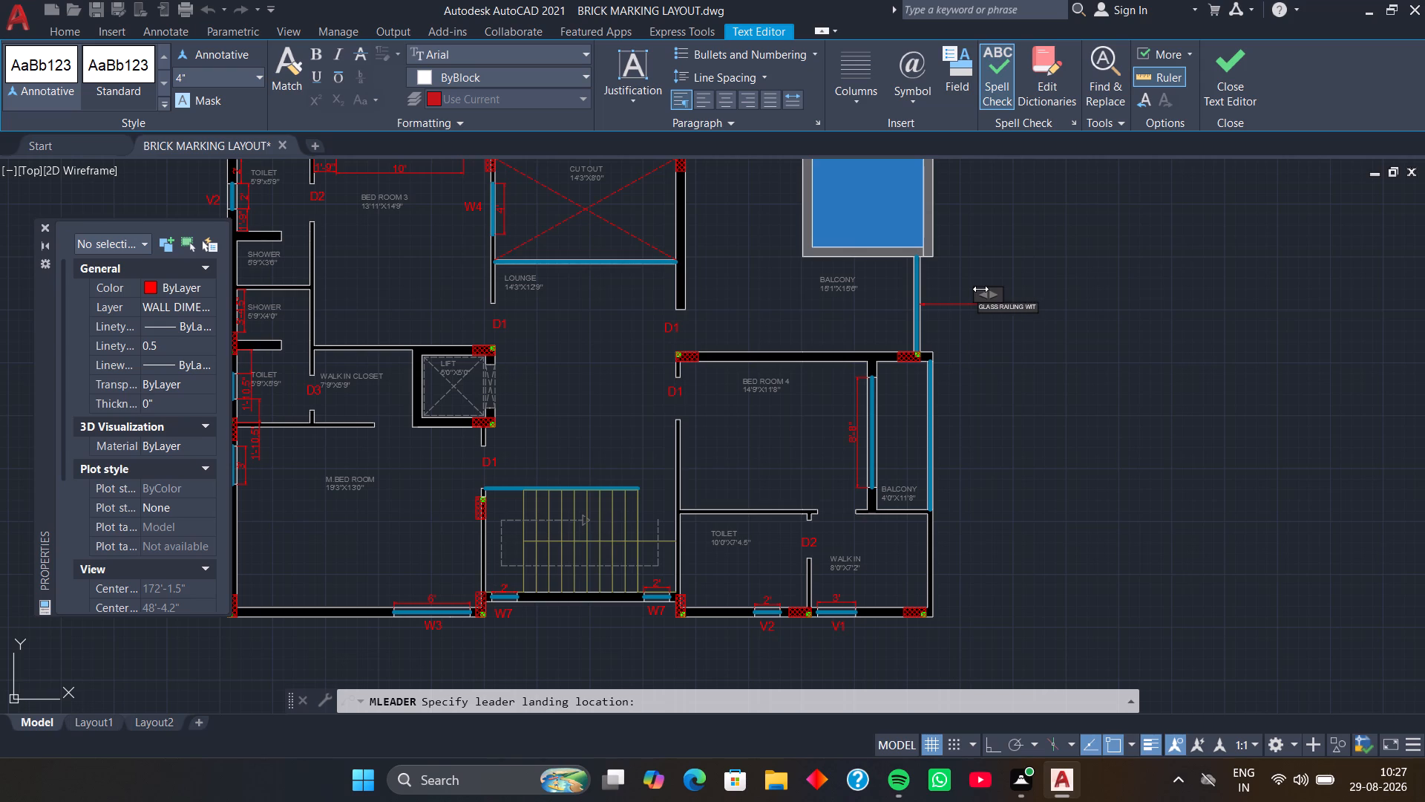
type("H")
key("space")
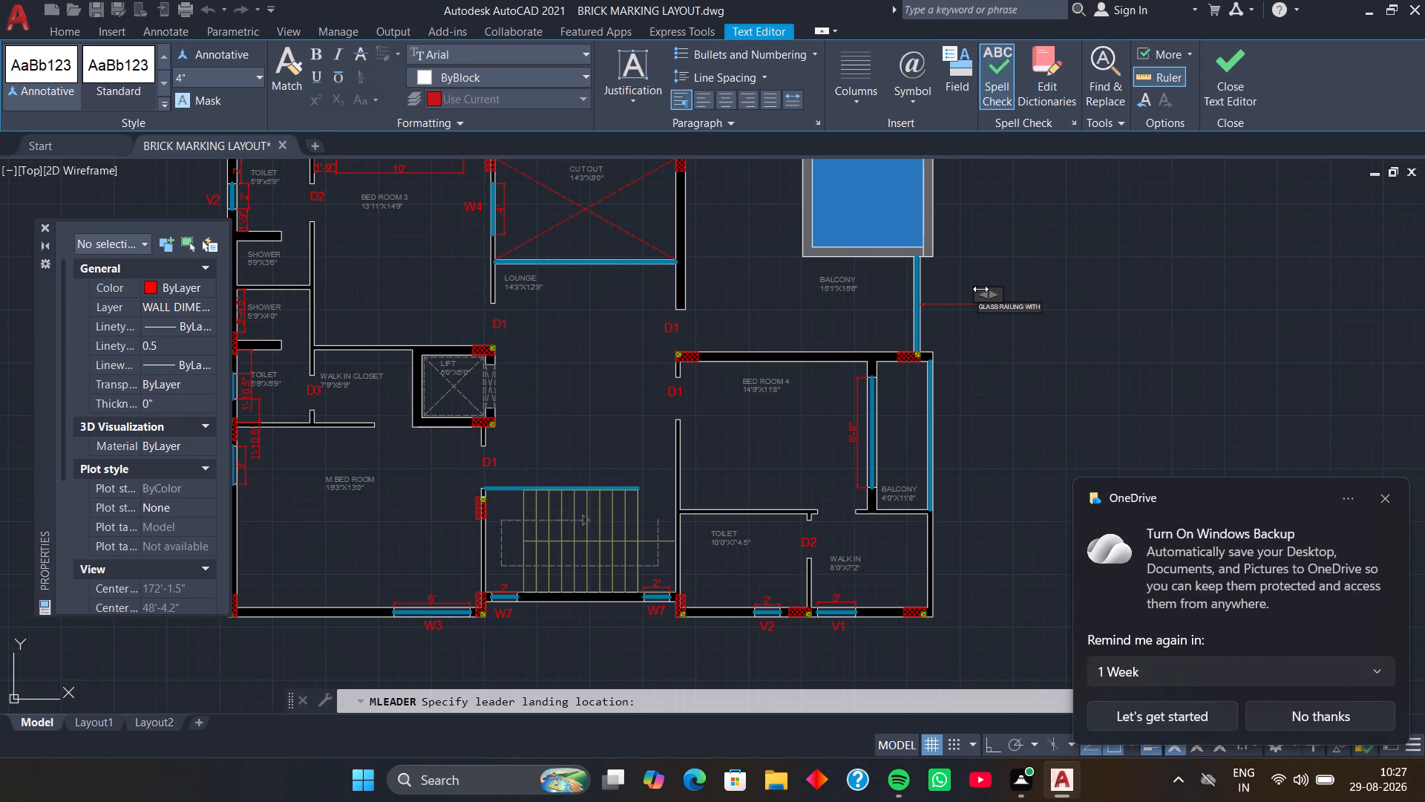
key("6")
key("shift+quotedbl")
key("h")
type("T")
key("space")
type("WA")
type("LL")
left_click(1058, 325)
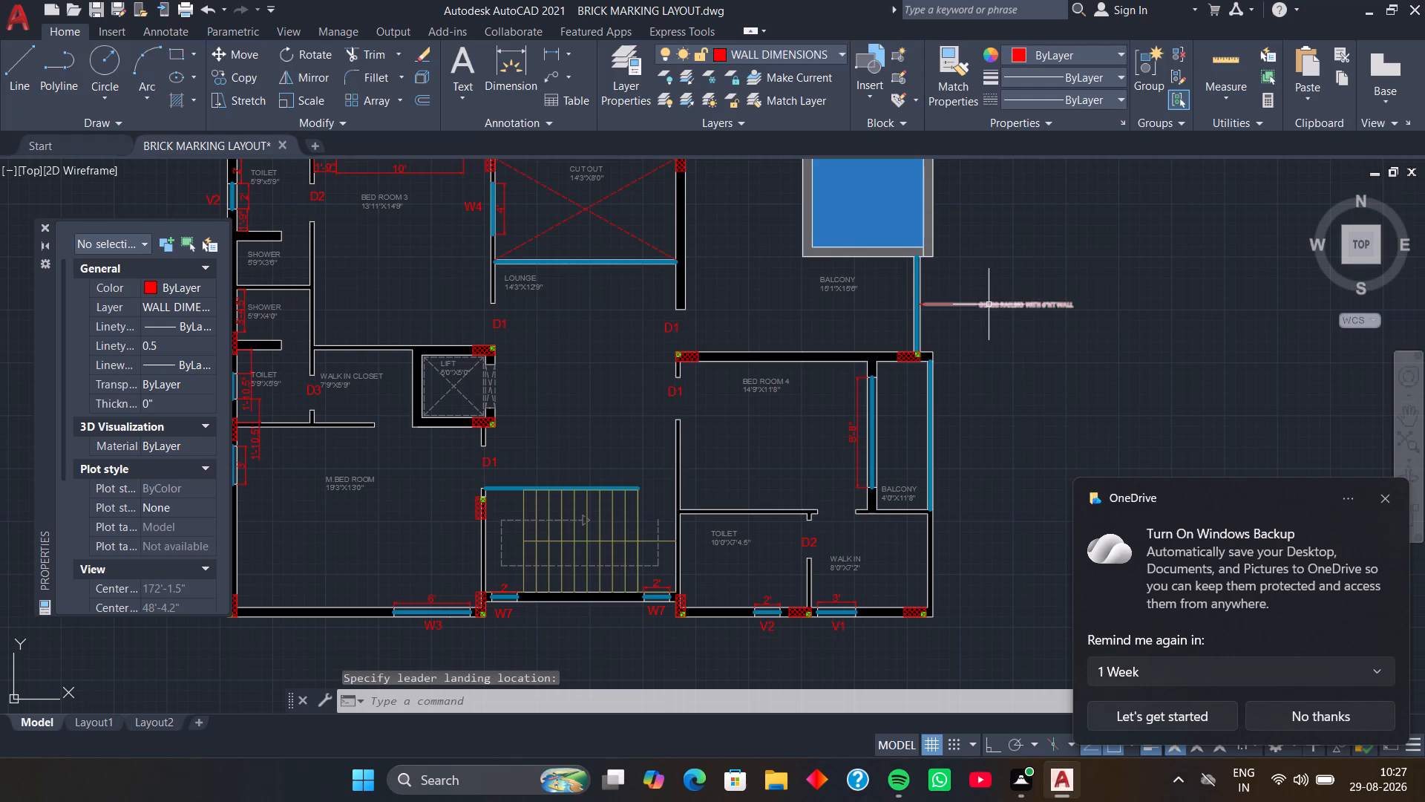
Copy the new GLASS RAILING WITH 6"HT WALL multileader from its arrow tip to the outer railing of the 4'0"X11'8" balcony.
left_click(989, 304)
type("CO")
key("space")
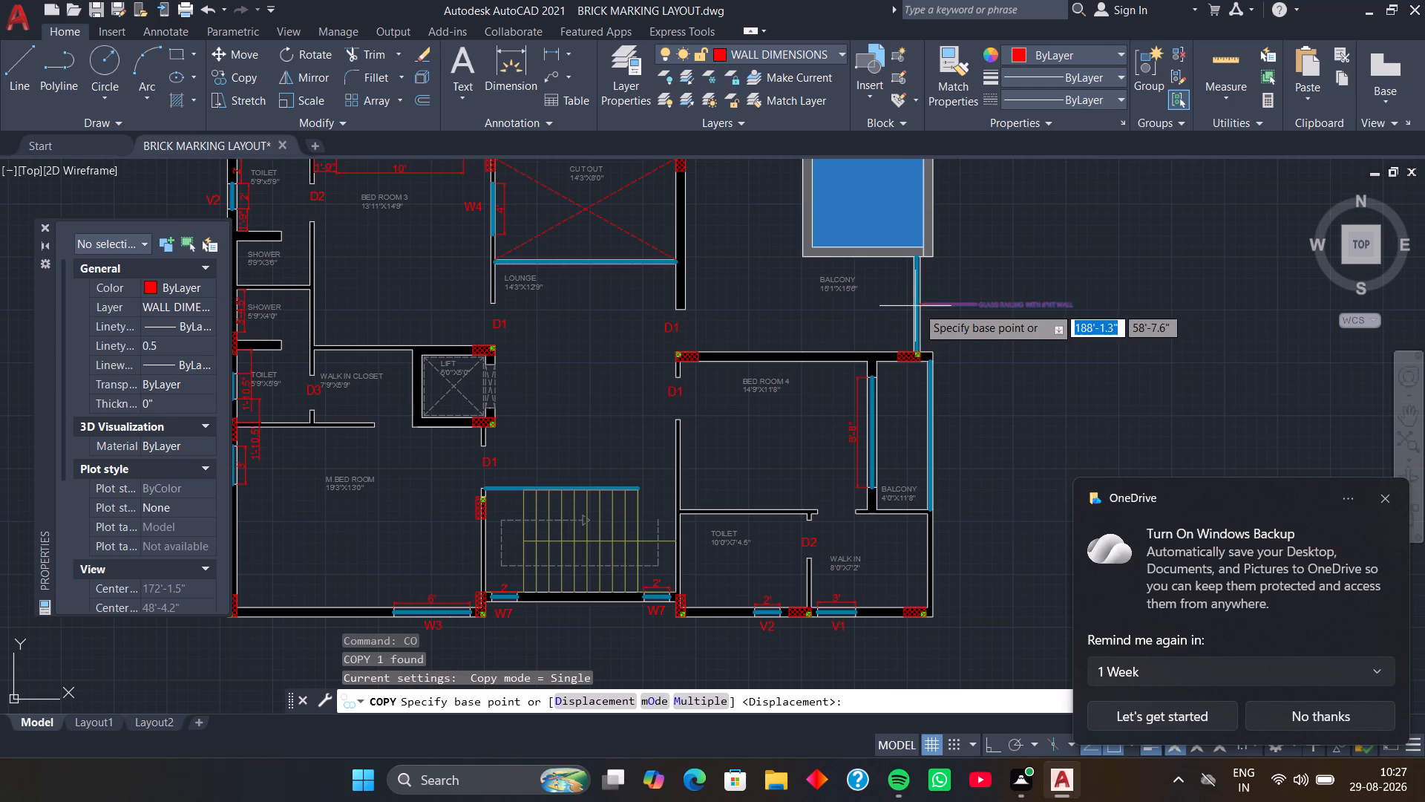
left_click(923, 304)
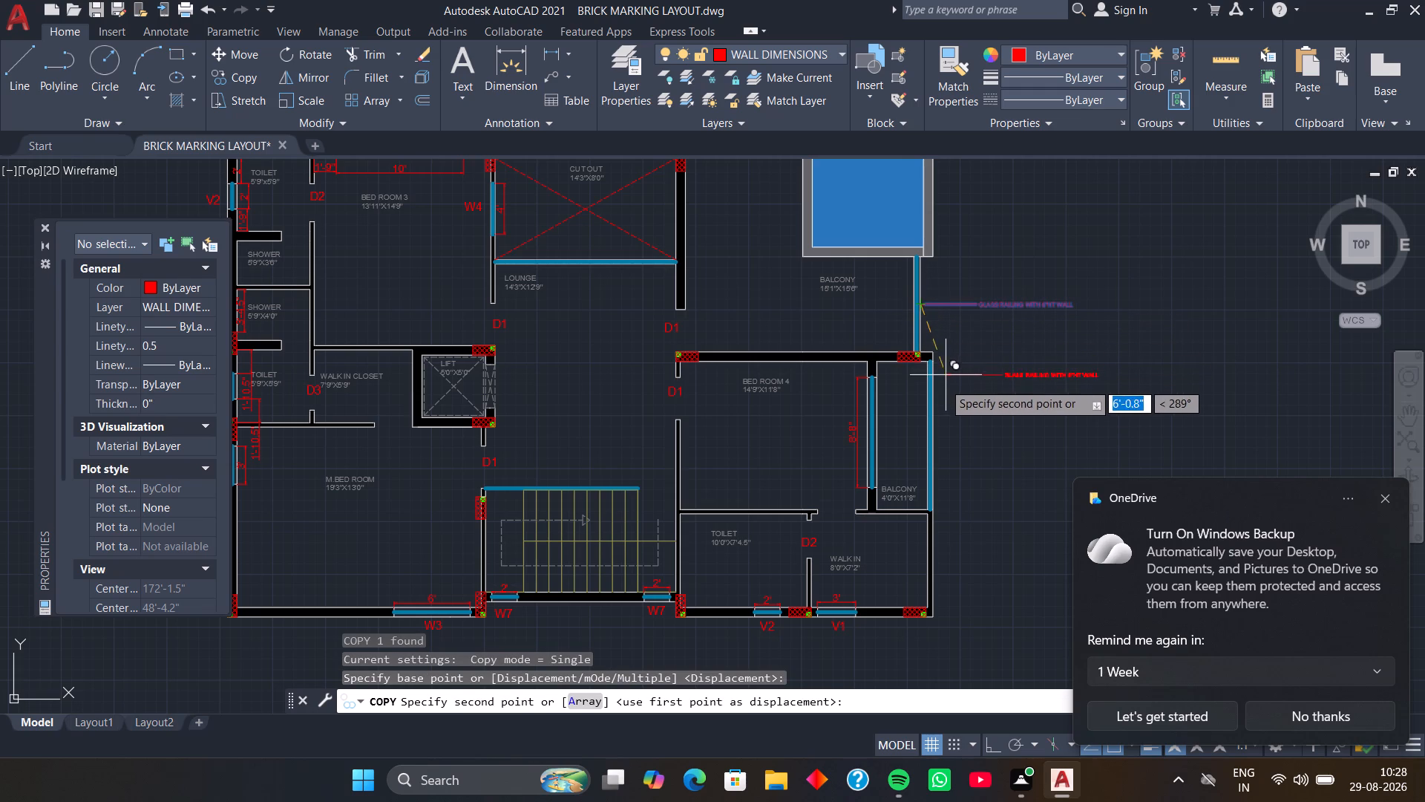
scroll(937, 399, "up", 2)
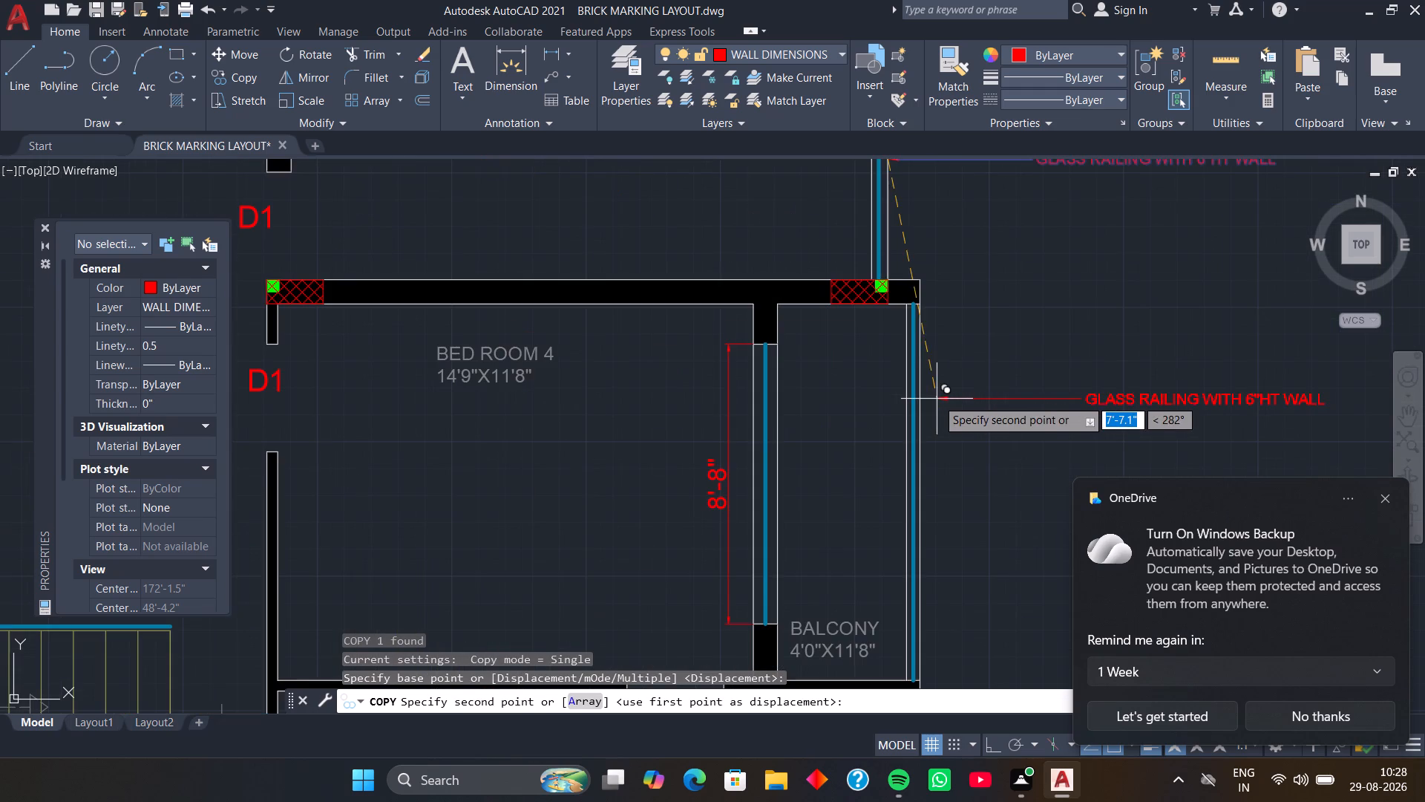
left_click(923, 396)
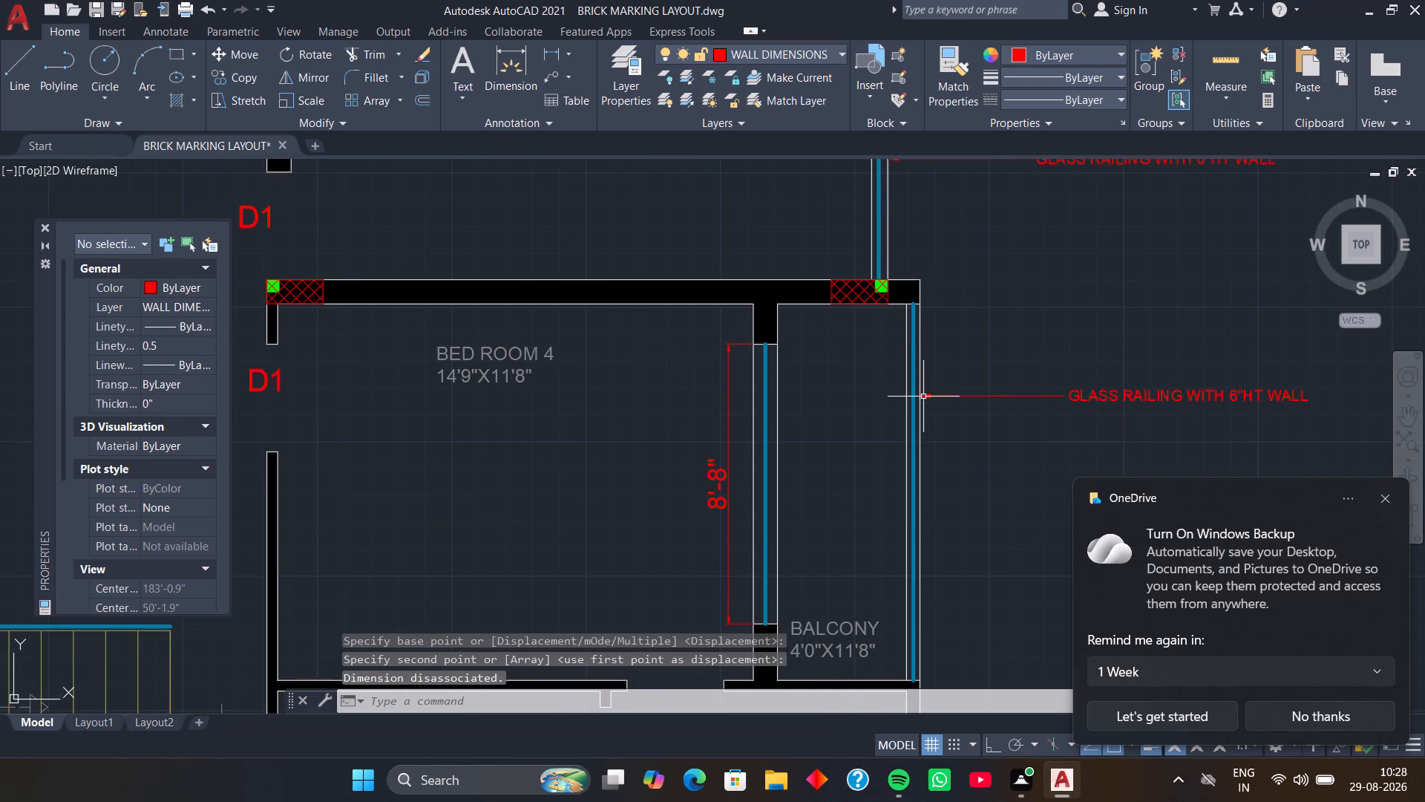
Review the floor plans in the drawing, checking their existing labels and dimensions.
scroll(955, 448, "down", 1)
middle_click_drag(955, 448, 940, 373)
scroll(941, 385, "down", 2)
middle_click_drag(954, 417, 963, 417)
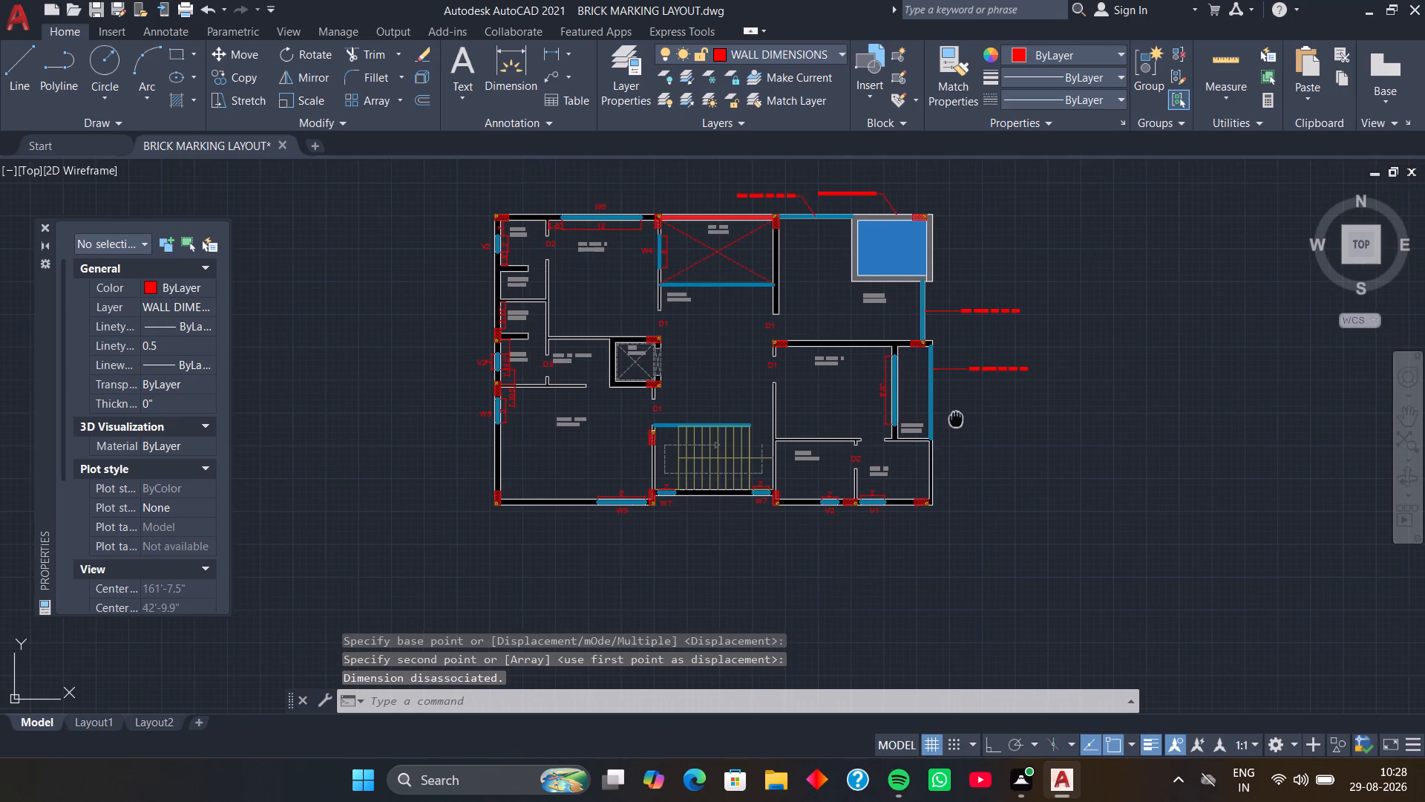
middle_click_drag(963, 417, 978, 416)
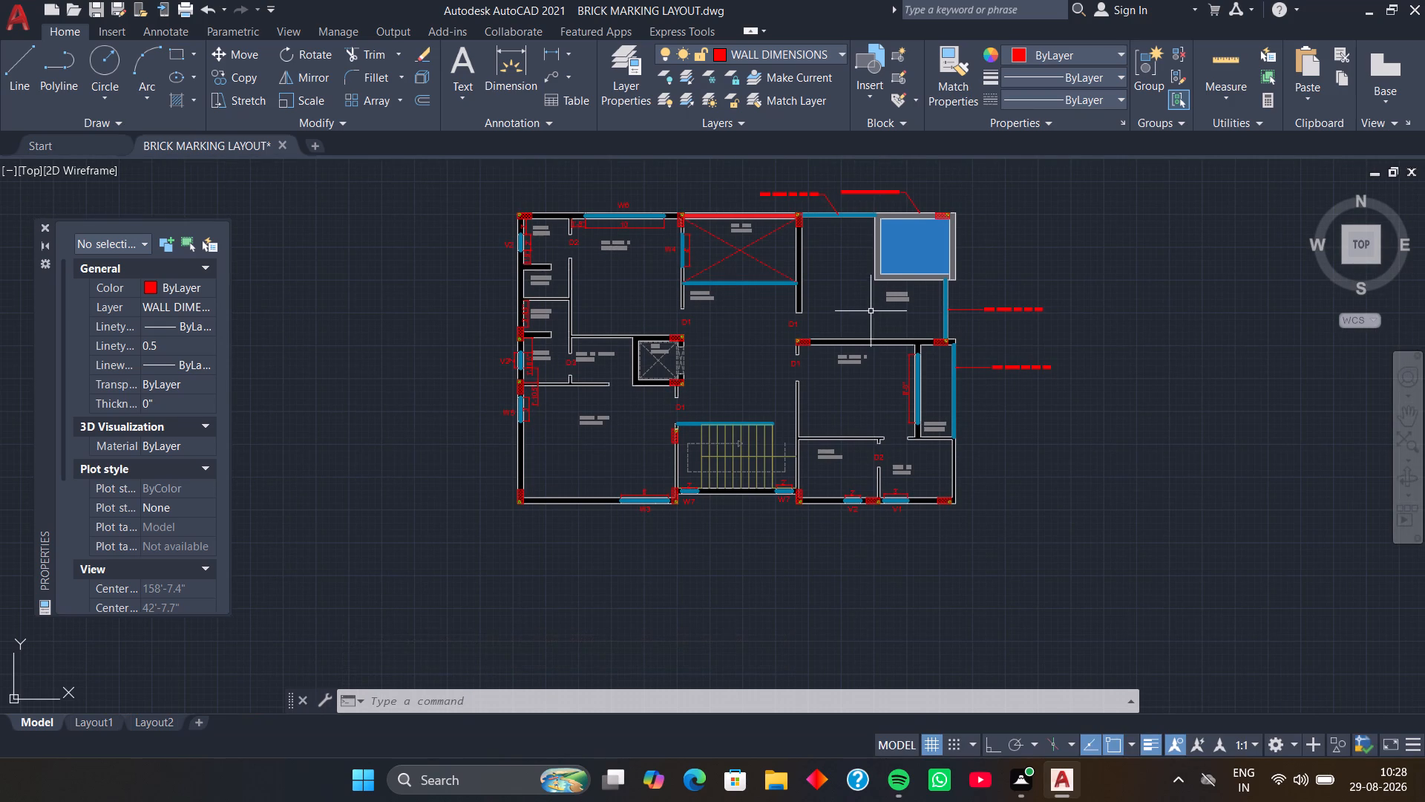
middle_click_drag(871, 311, 923, 463)
scroll(903, 358, "down", 1)
middle_click_drag(905, 348, 896, 553)
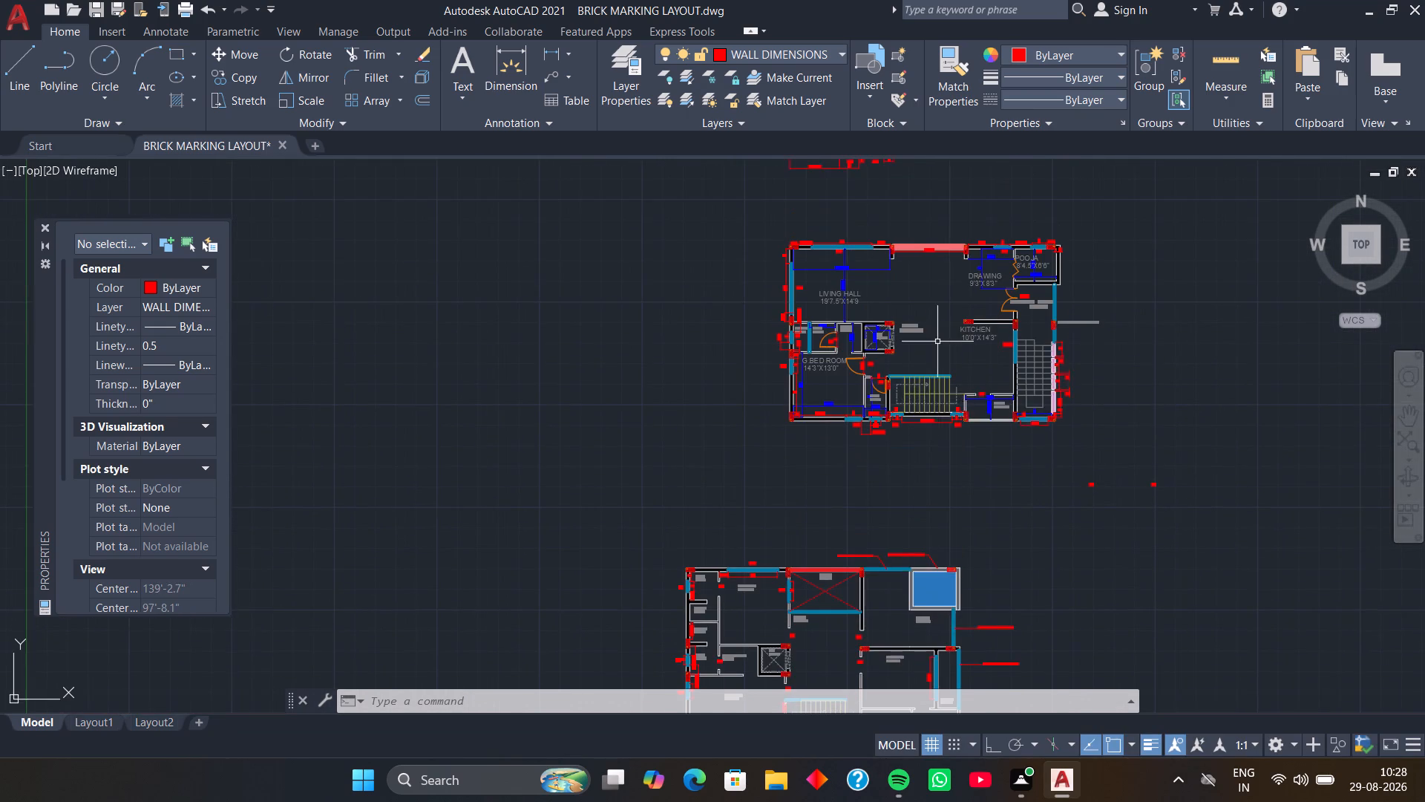
middle_click_drag(934, 351, 874, 457)
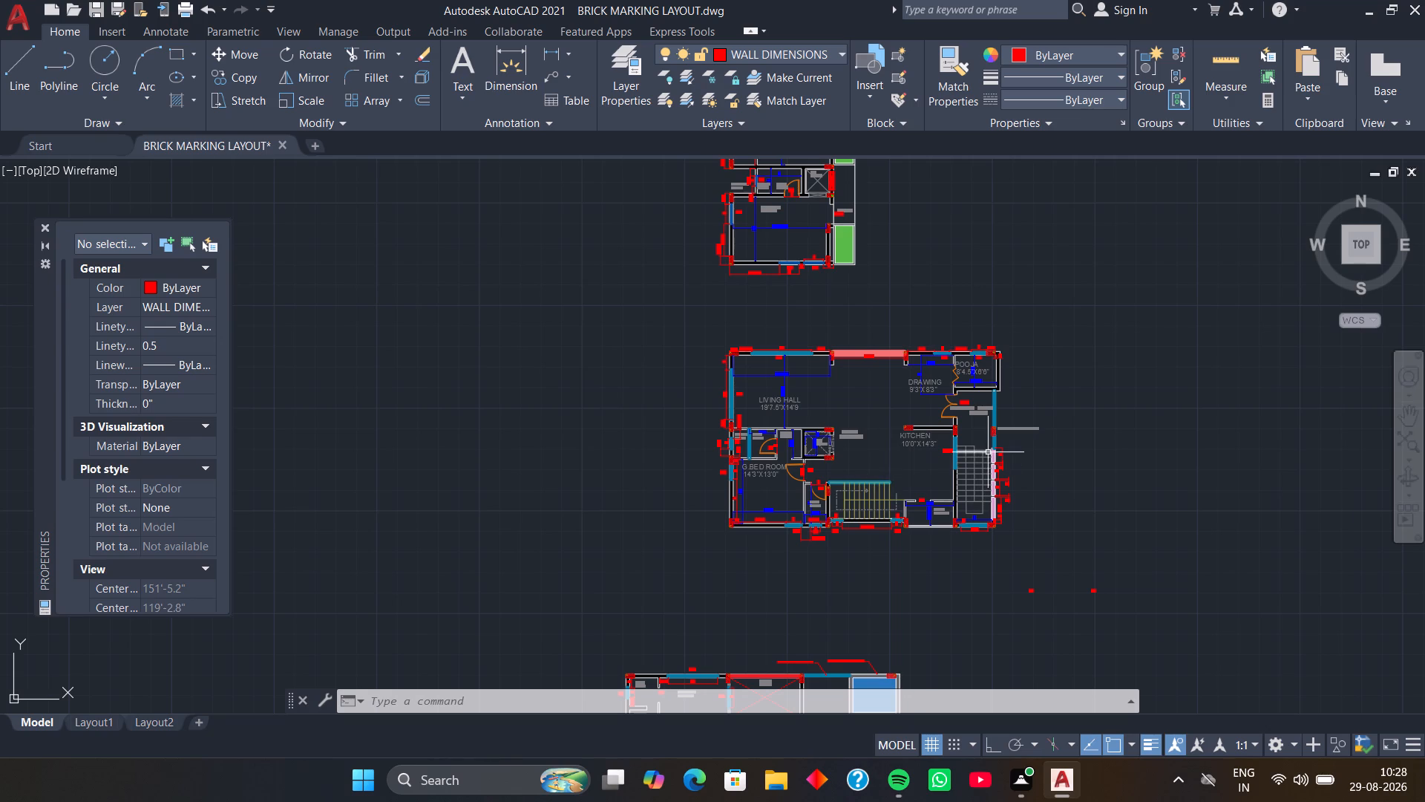
scroll(988, 452, "up", 2)
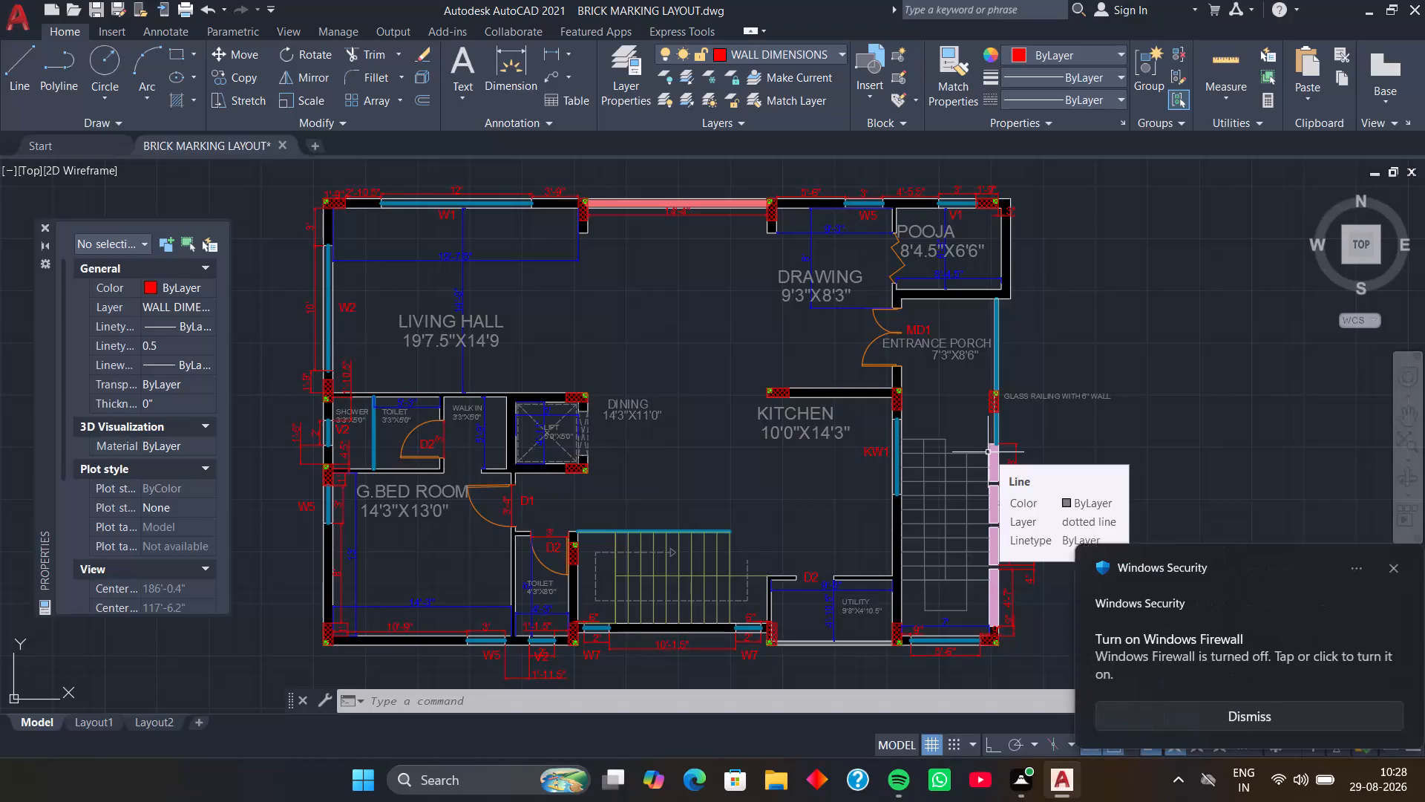
scroll(949, 428, "down", 3)
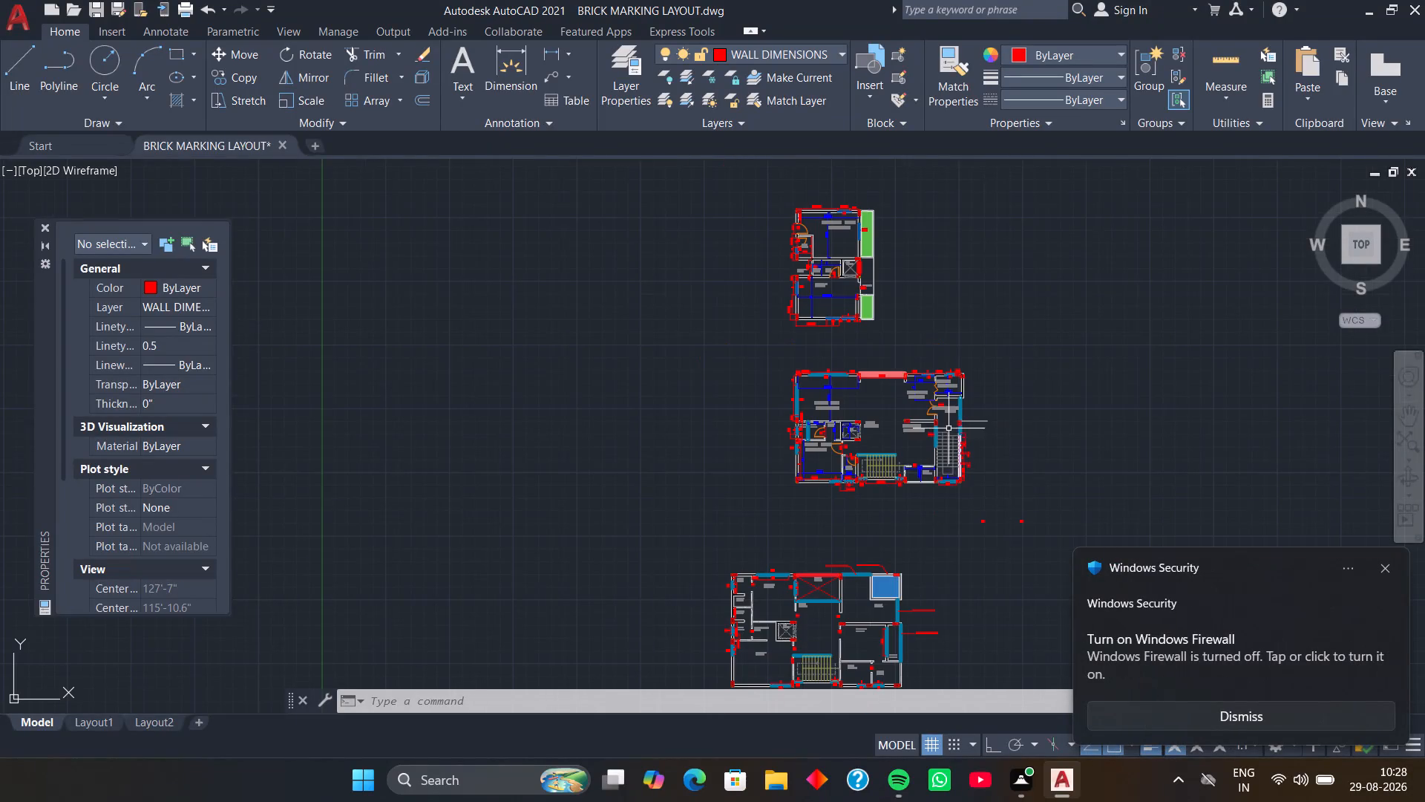
middle_click_drag(951, 489, 932, 437)
middle_click_drag(918, 506, 914, 466)
scroll(903, 489, "up", 2)
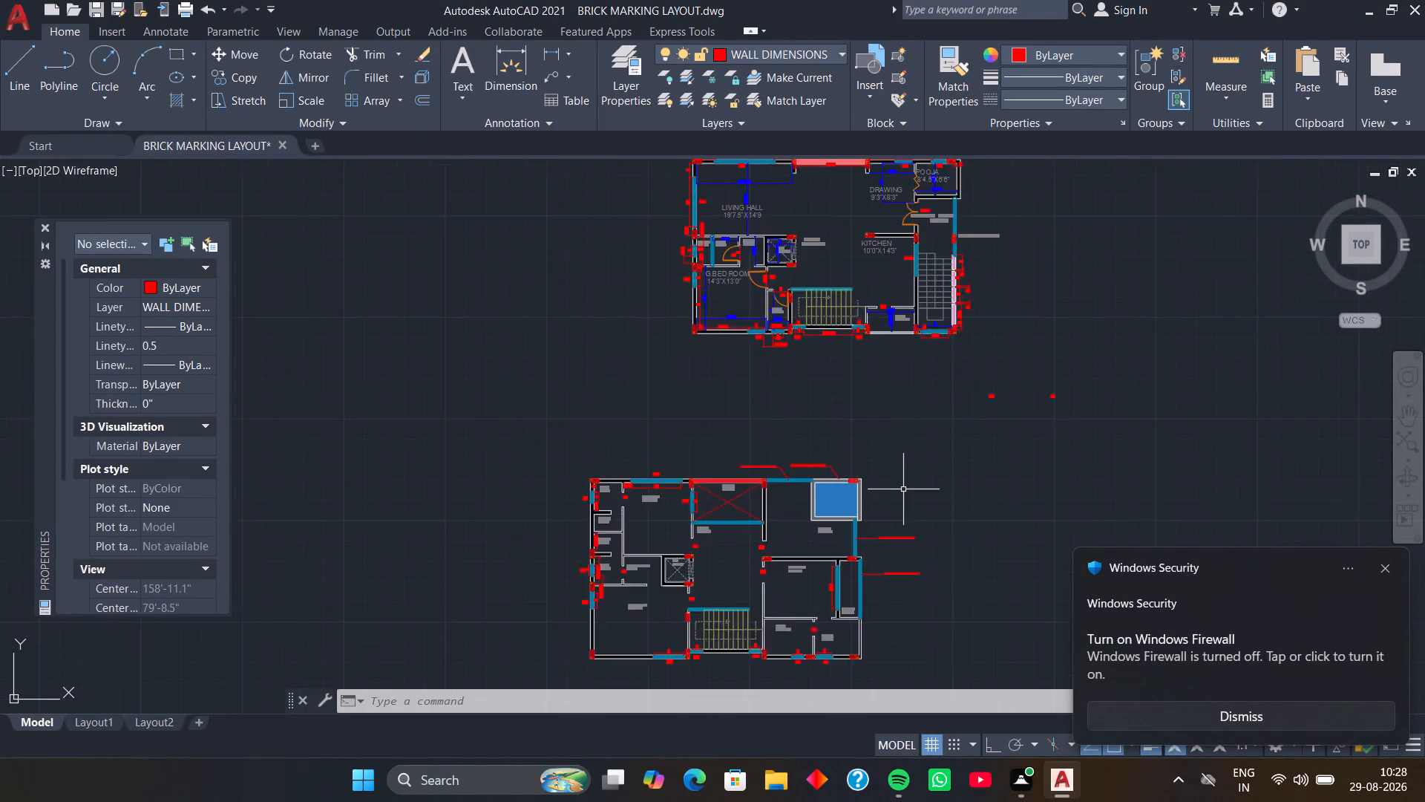
scroll(903, 493, "up", 1)
scroll(903, 495, "down", 2)
middle_click_drag(898, 444, 902, 558)
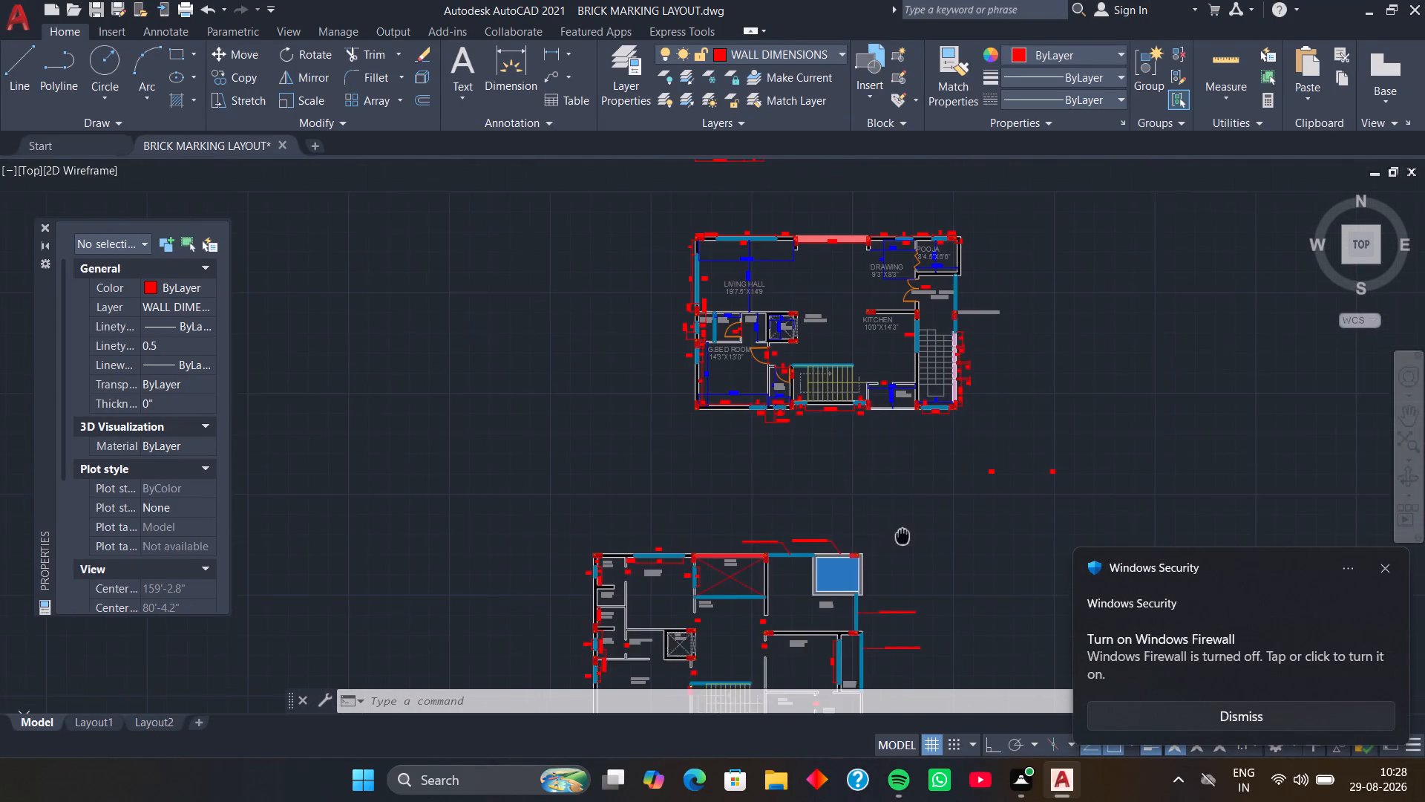
Add unrotated single-line text GROUND FLOOR, about 8'-9" high, just below the SERVANT ROOM plan.
middle_click_drag(863, 374, 865, 548)
middle_click_drag(820, 364, 776, 408)
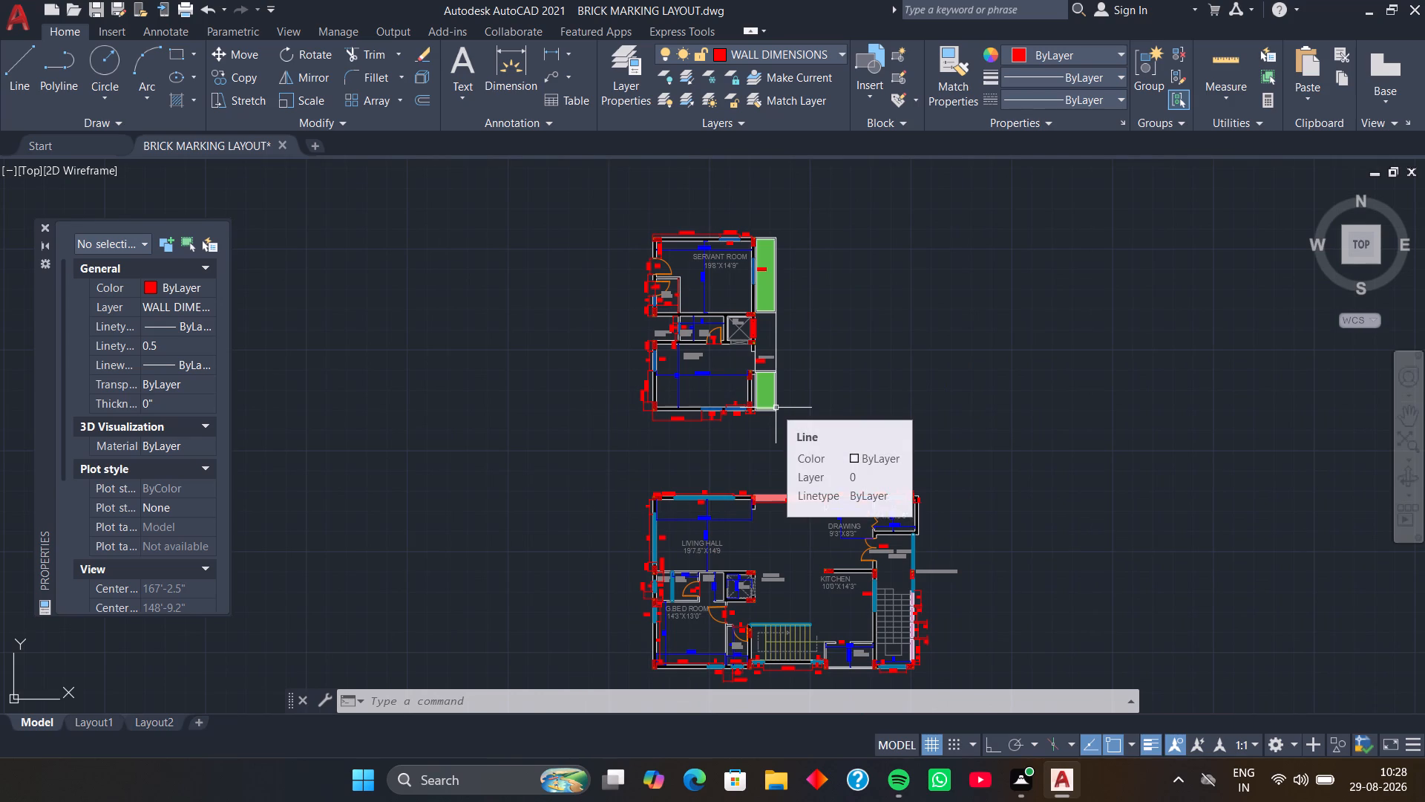
middle_click_drag(793, 435, 838, 413)
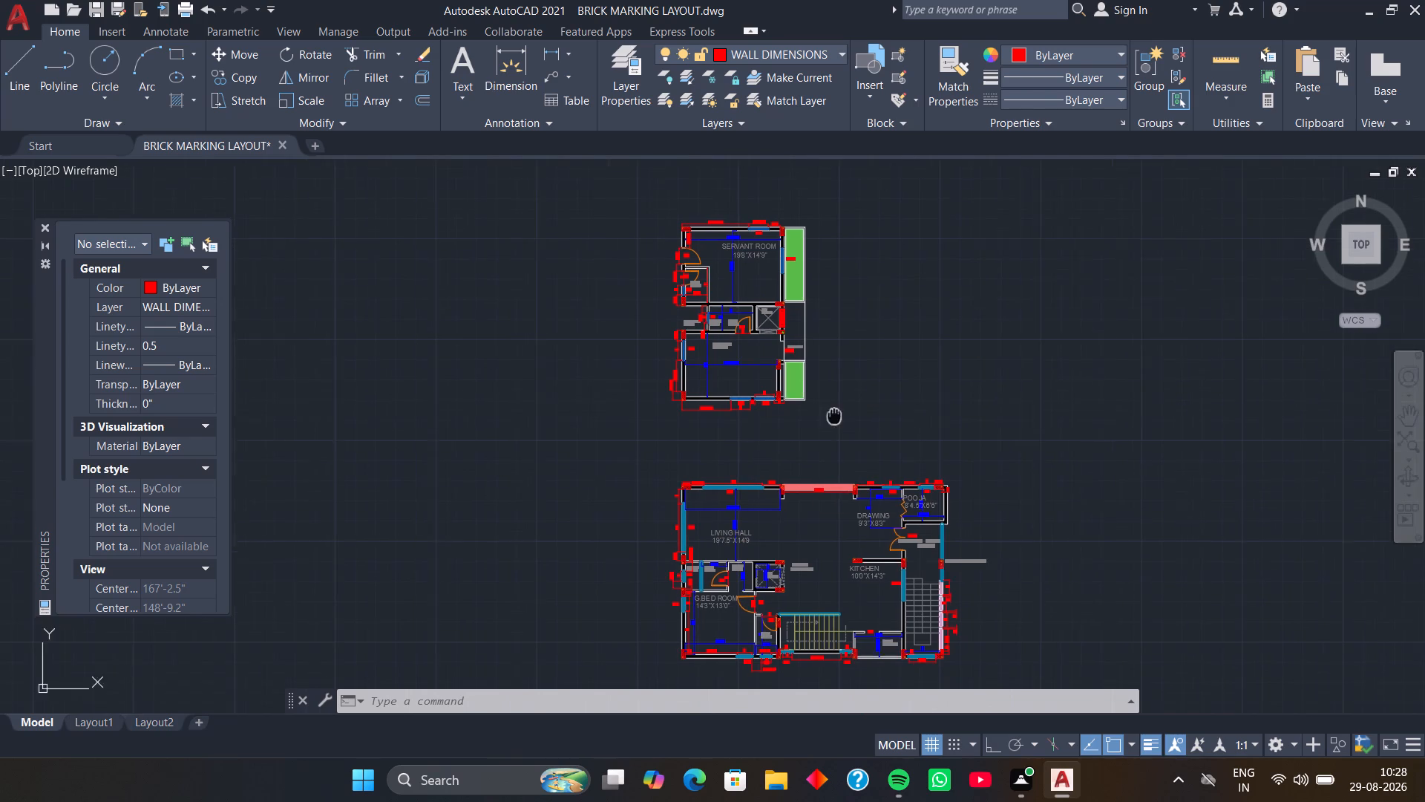
middle_click_drag(838, 413, 873, 354)
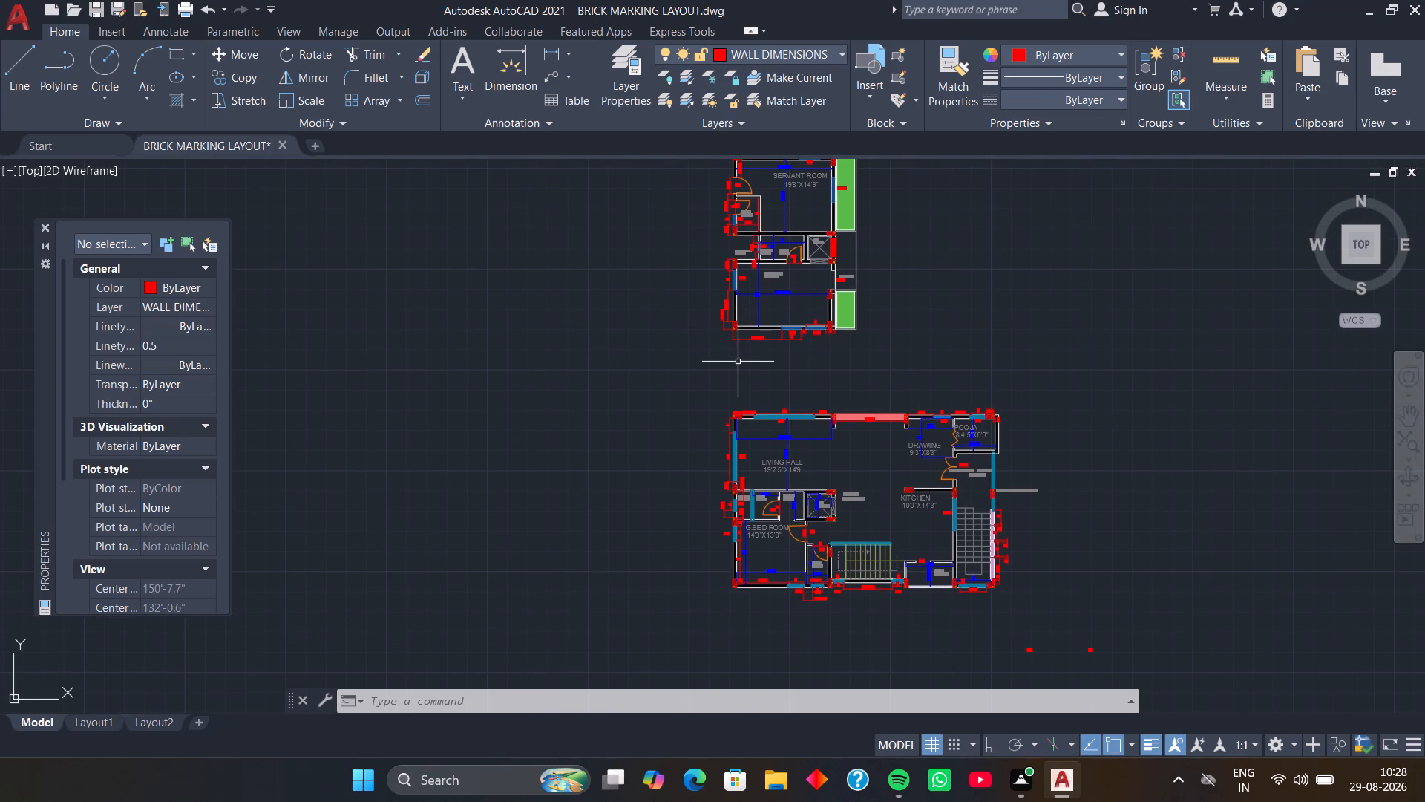
type("DT")
key("space")
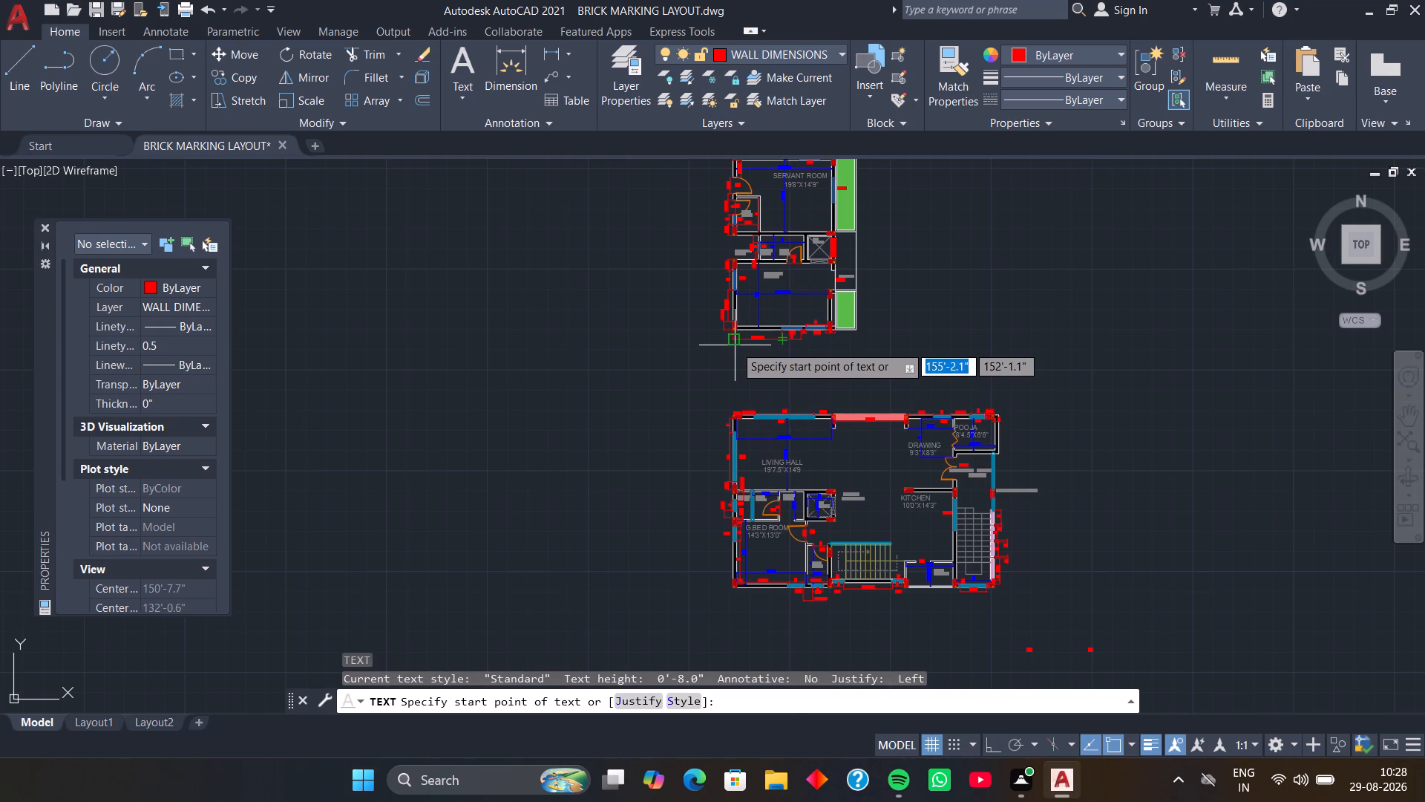
left_click(734, 351)
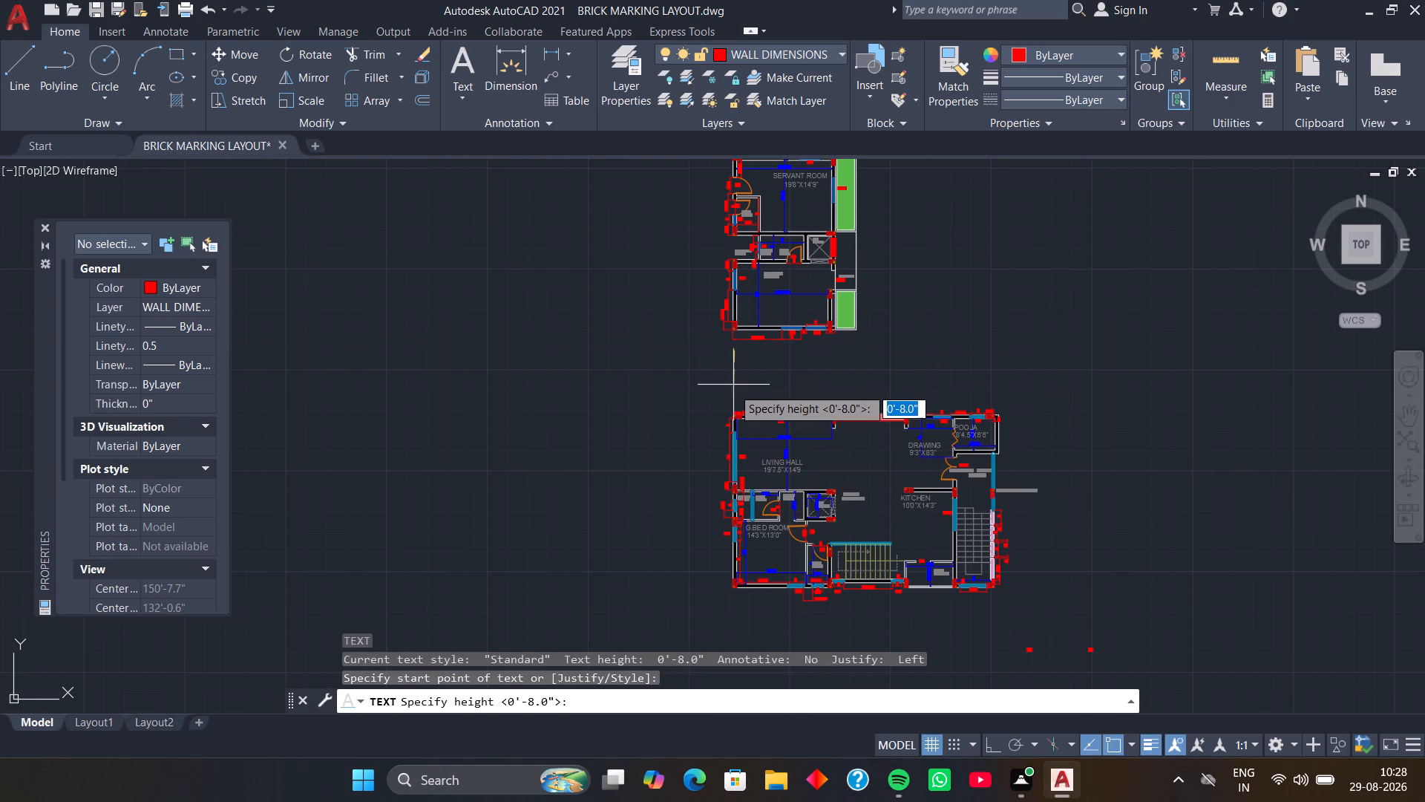
key("F8")
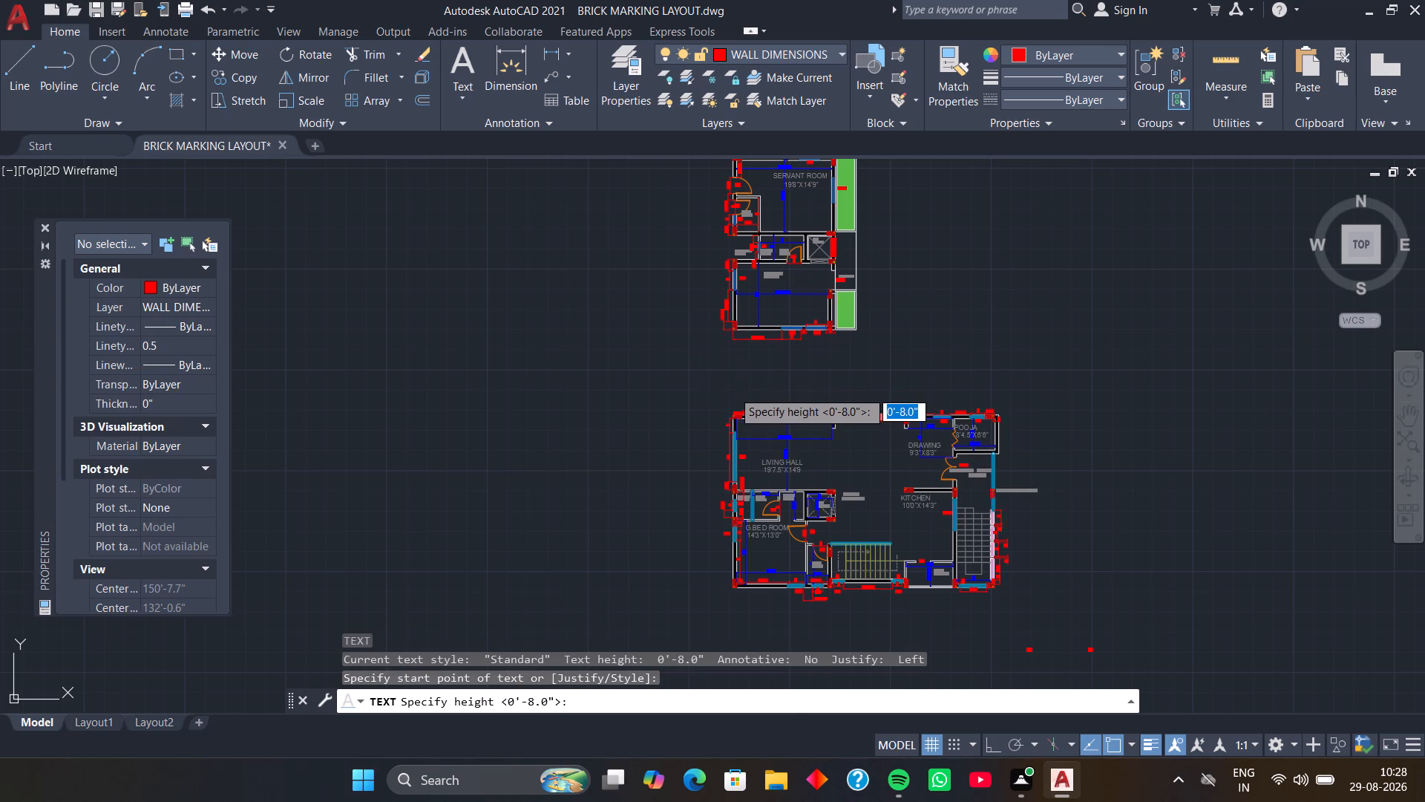
left_click(733, 394)
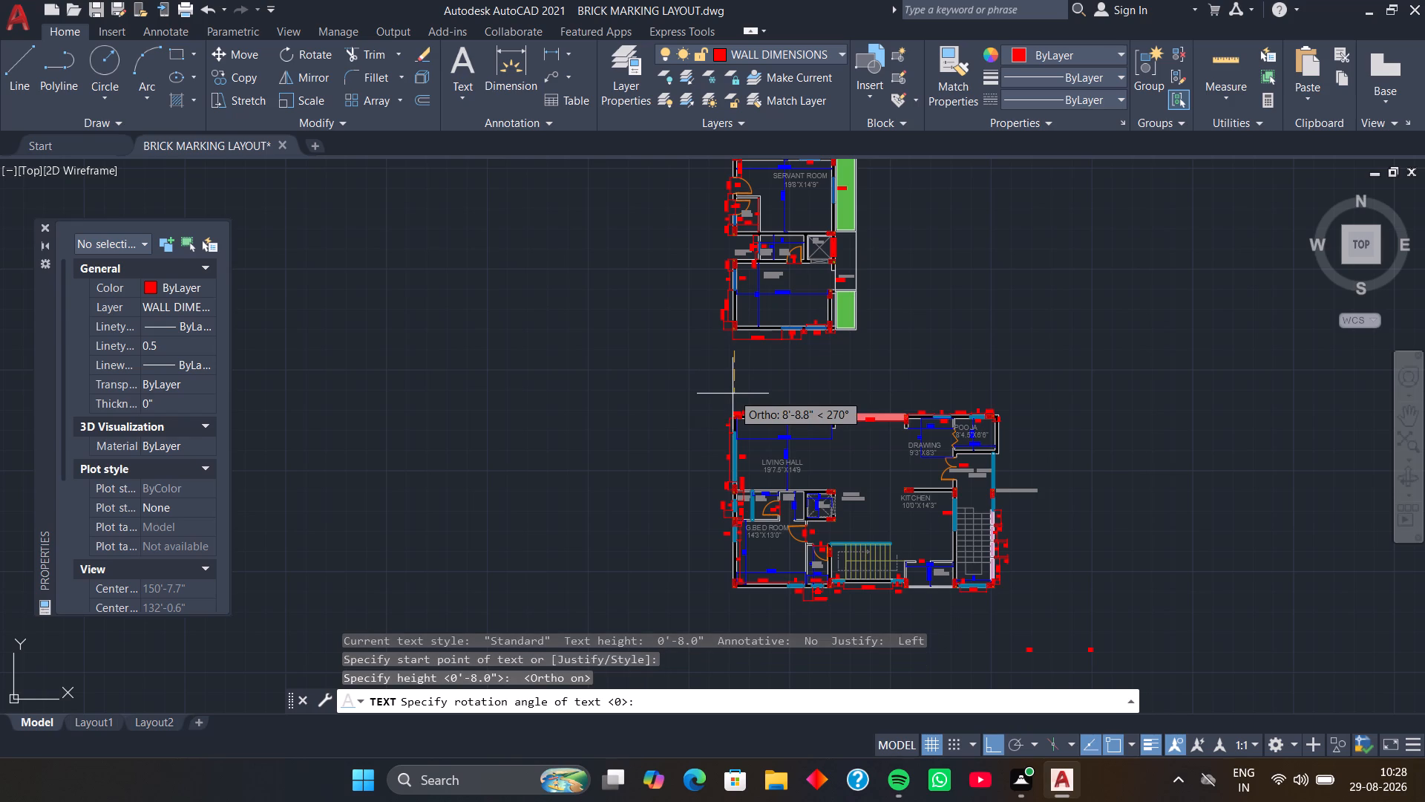
key("Return")
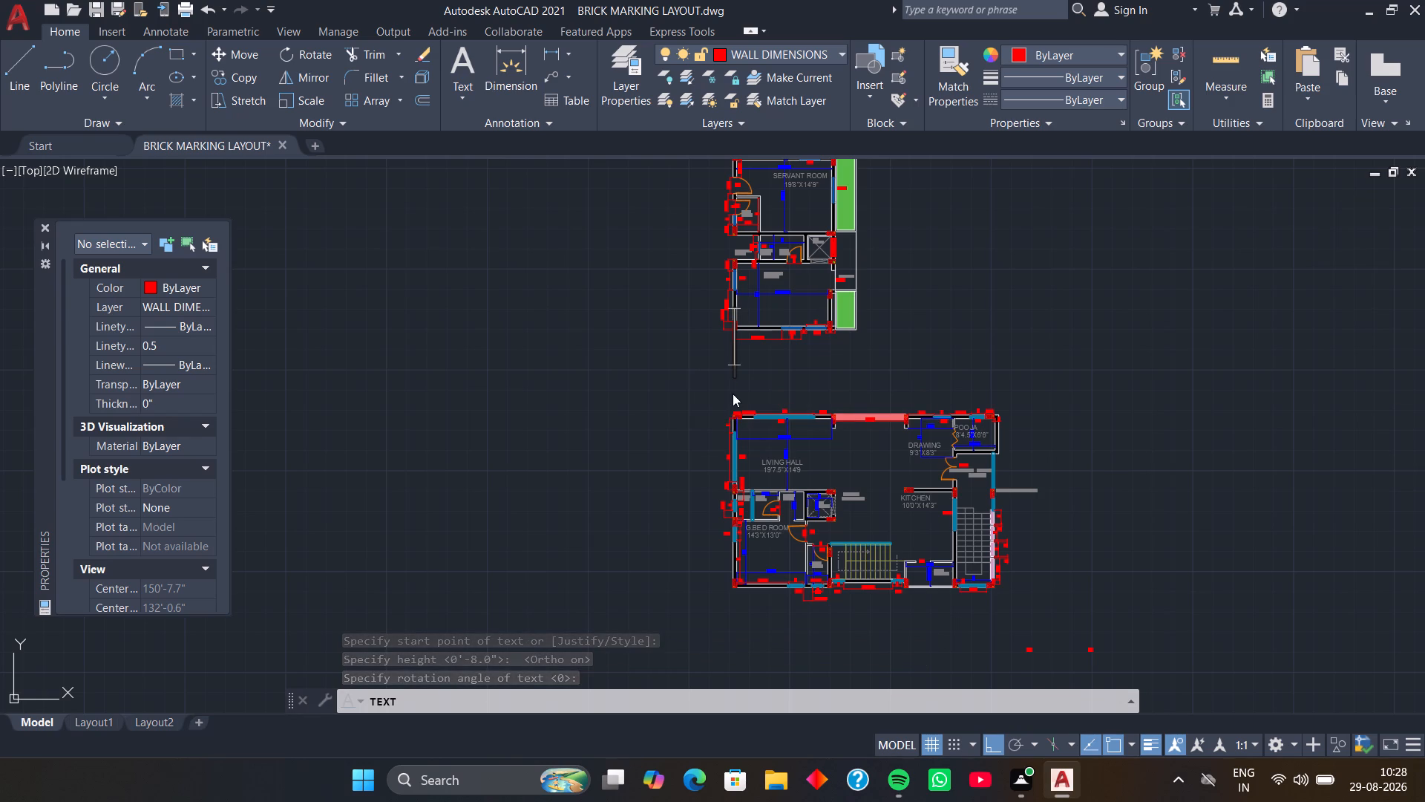
key("g")
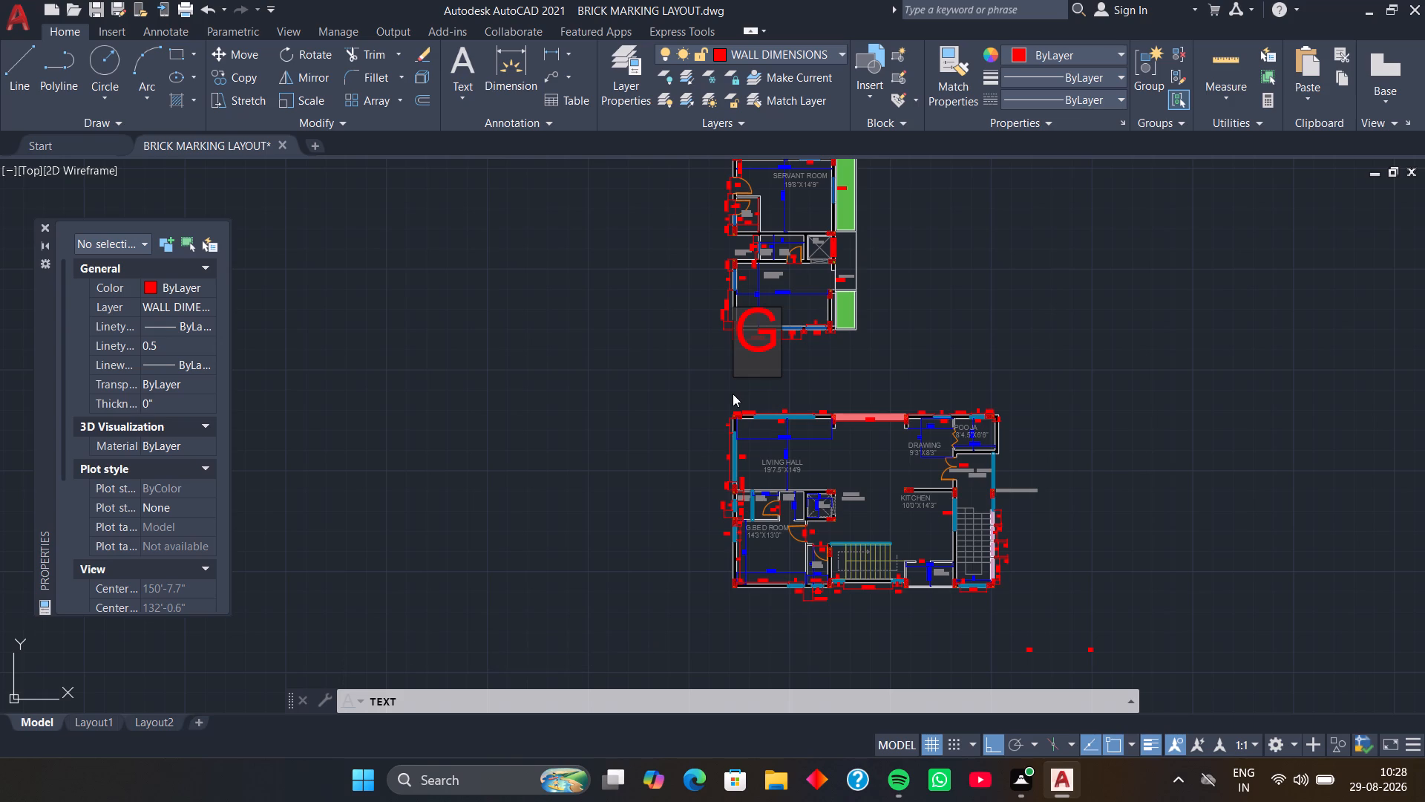
key("r")
type("OUN")
type("D")
key("space")
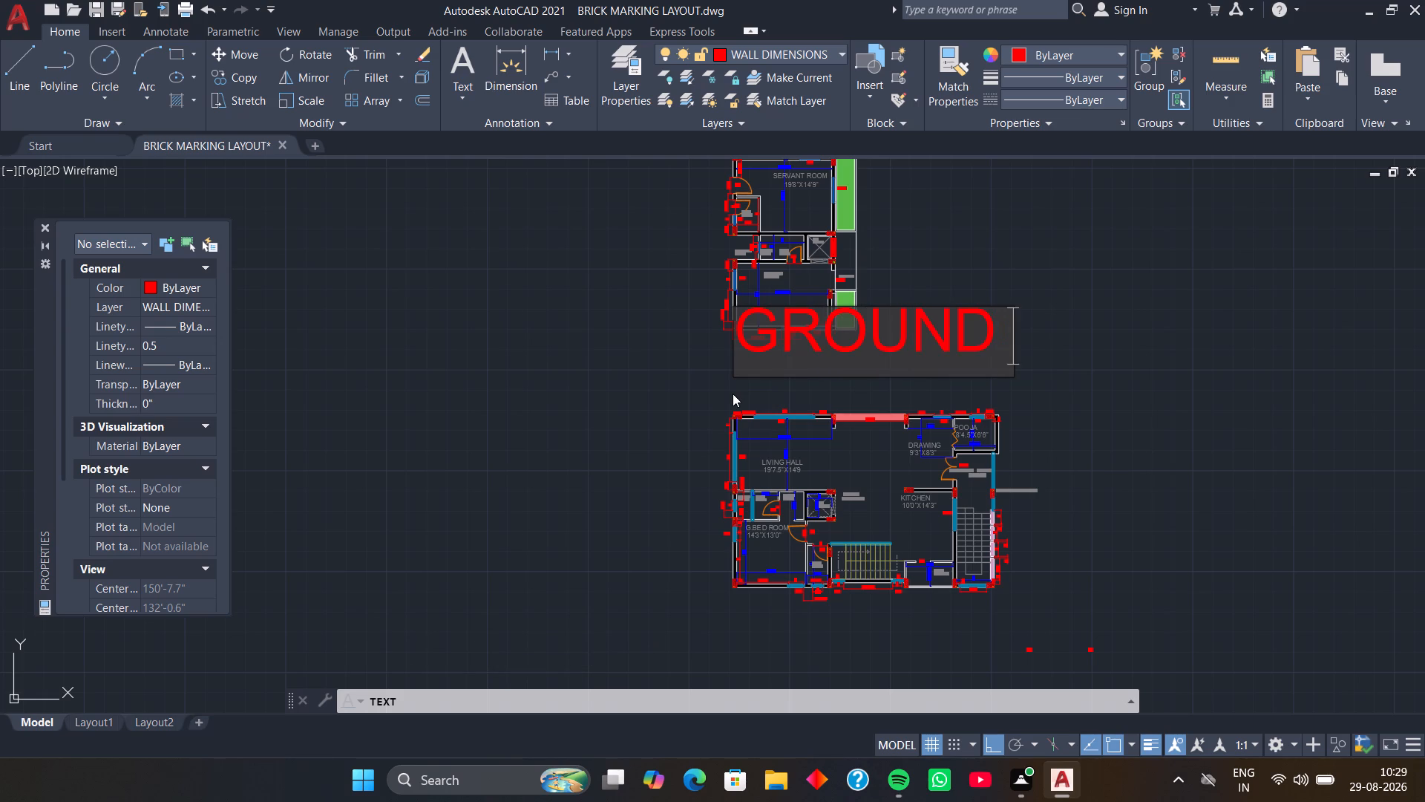
type("FLOO")
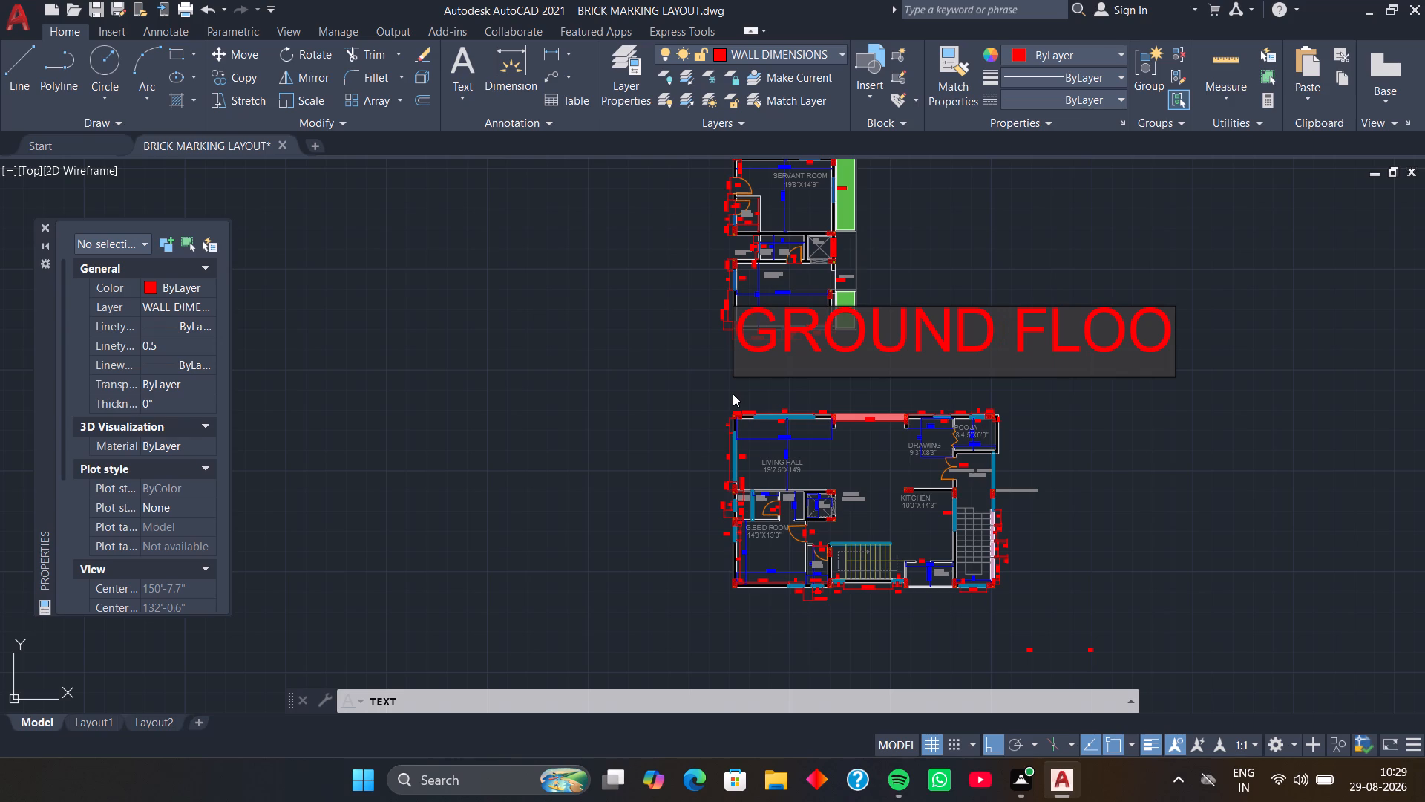
key("r")
key("Return")
key("Return")
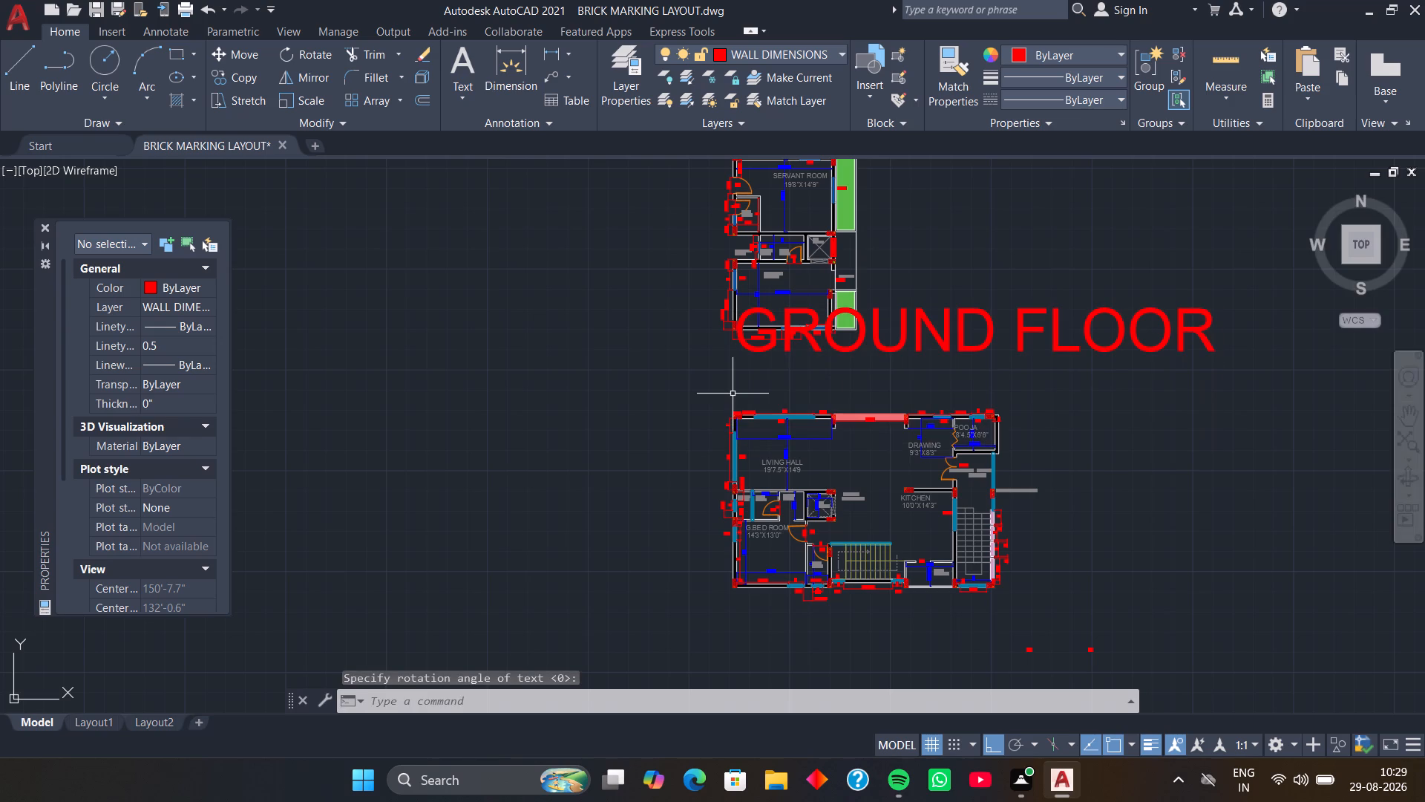
Set the GROUND FLOOR title's text height to 5'.
left_click(766, 349)
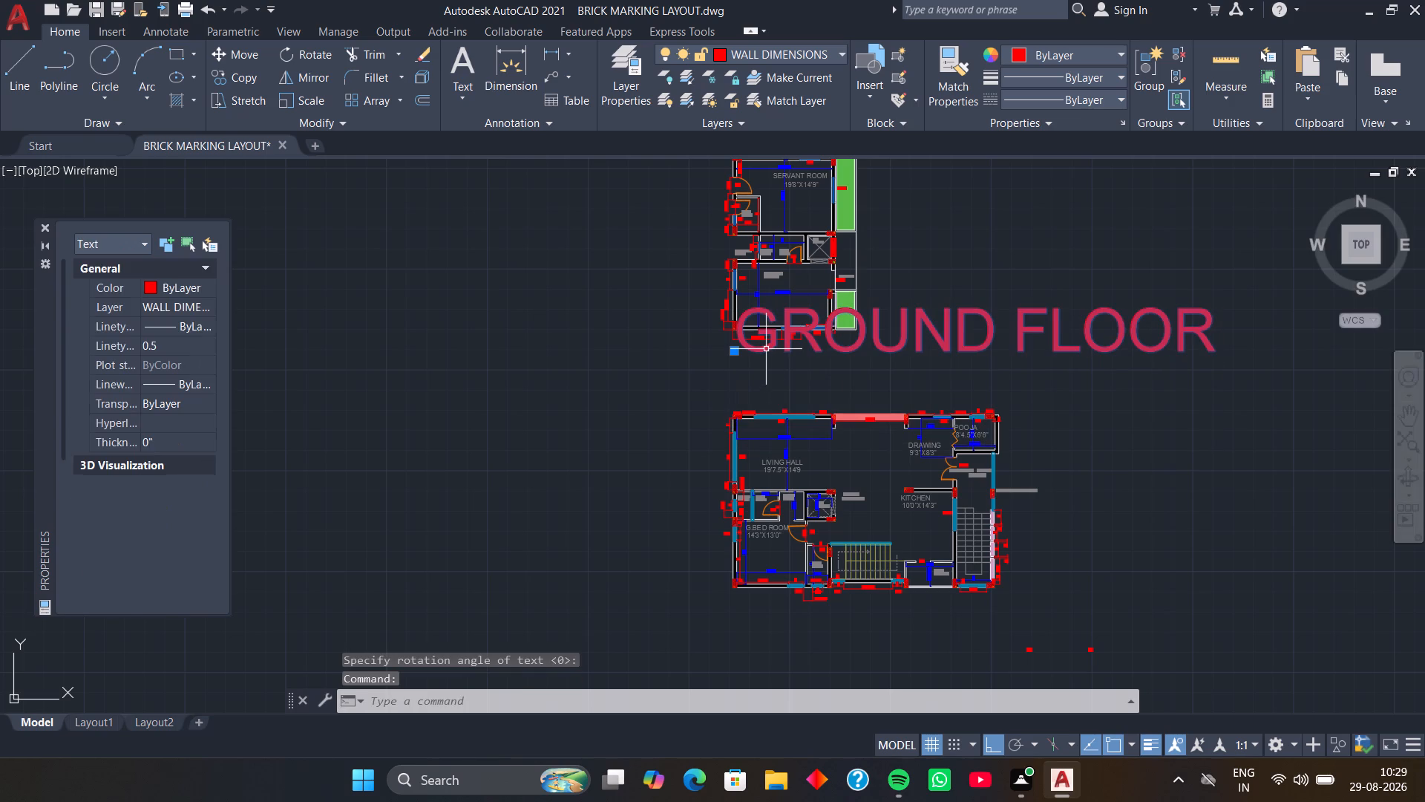
scroll(174, 374, "down", 2)
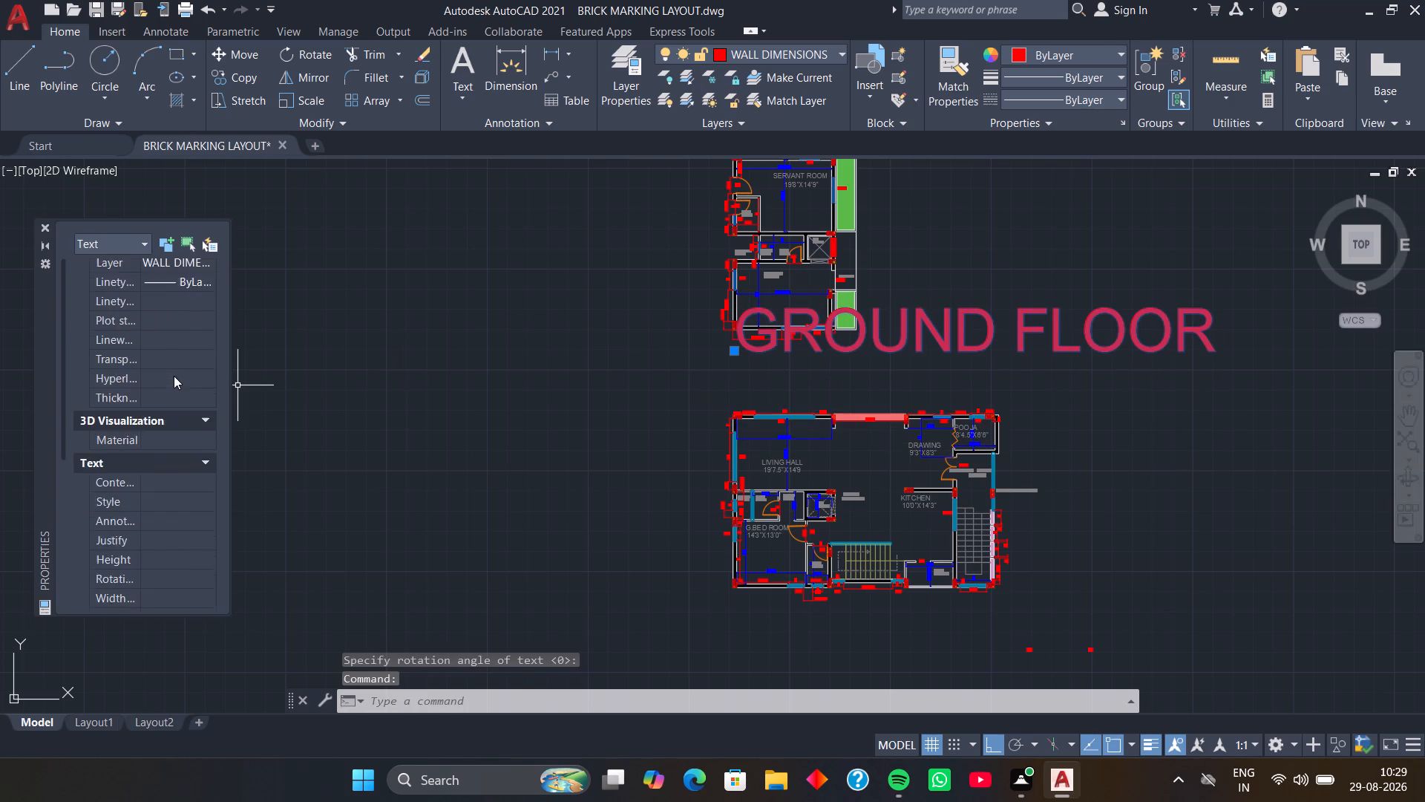
scroll(174, 376, "down", 2)
left_click(183, 325)
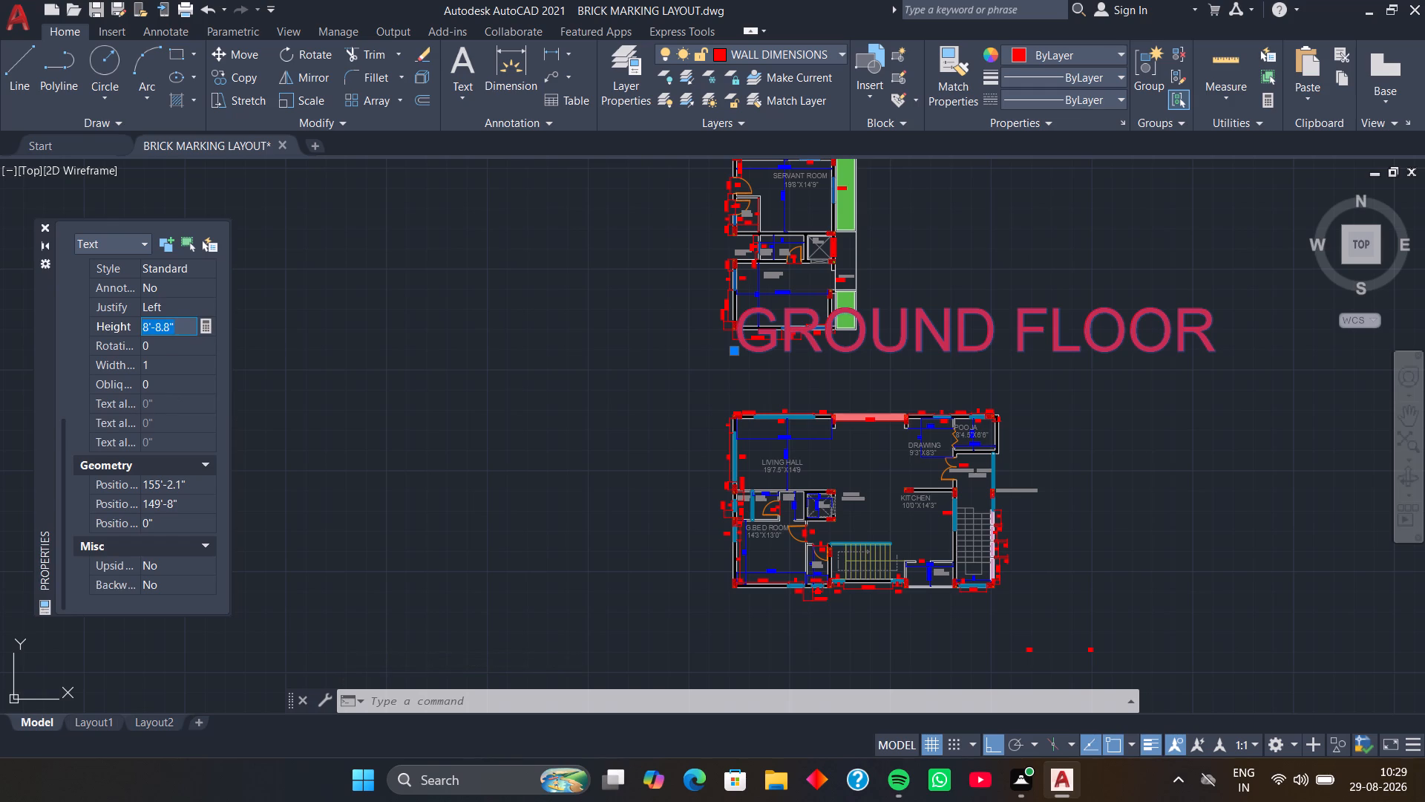
key("5")
key("apostrophe")
key("Return")
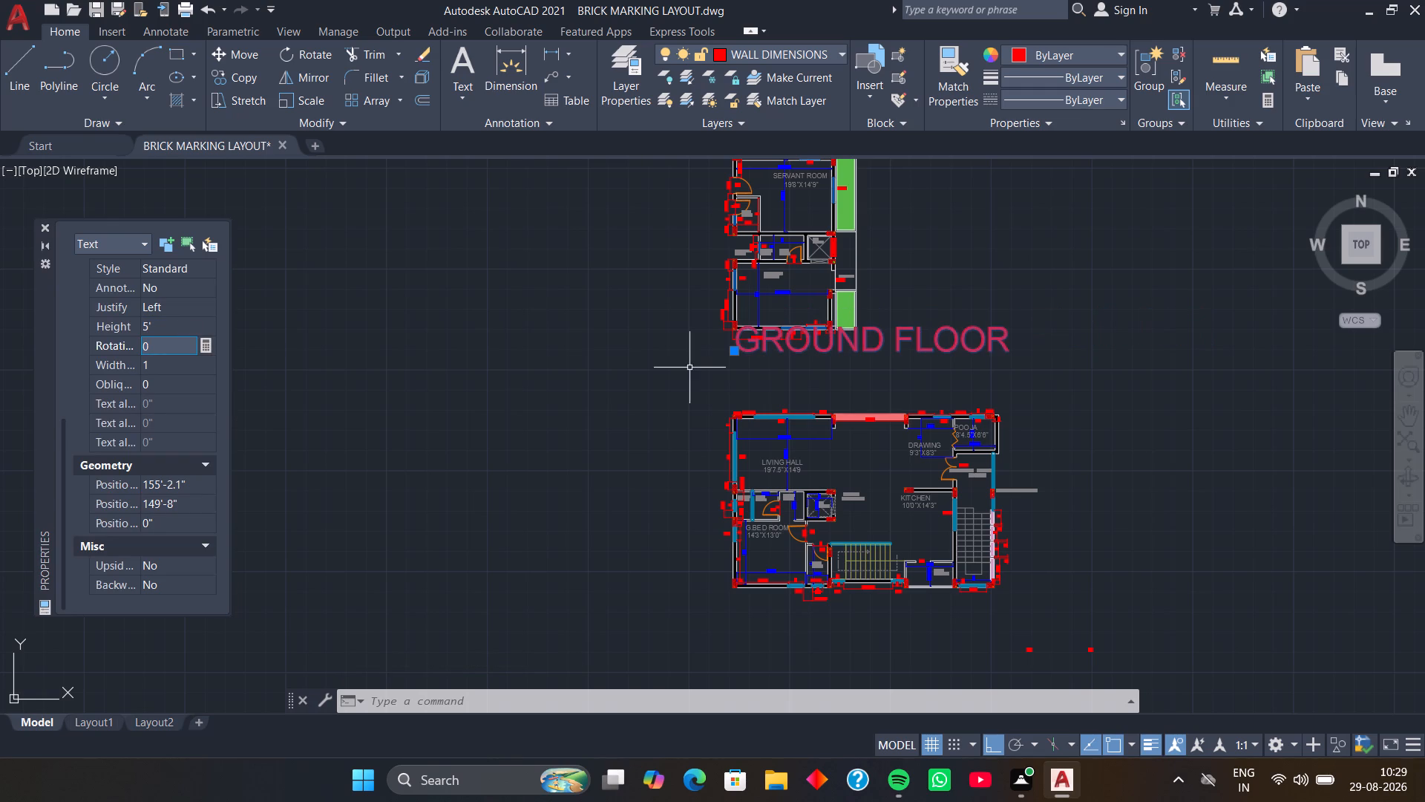
Move the GROUND FLOOR title down and left into the gap below the SERVANT ROOM plan, clear of its dimensions.
left_click(733, 354)
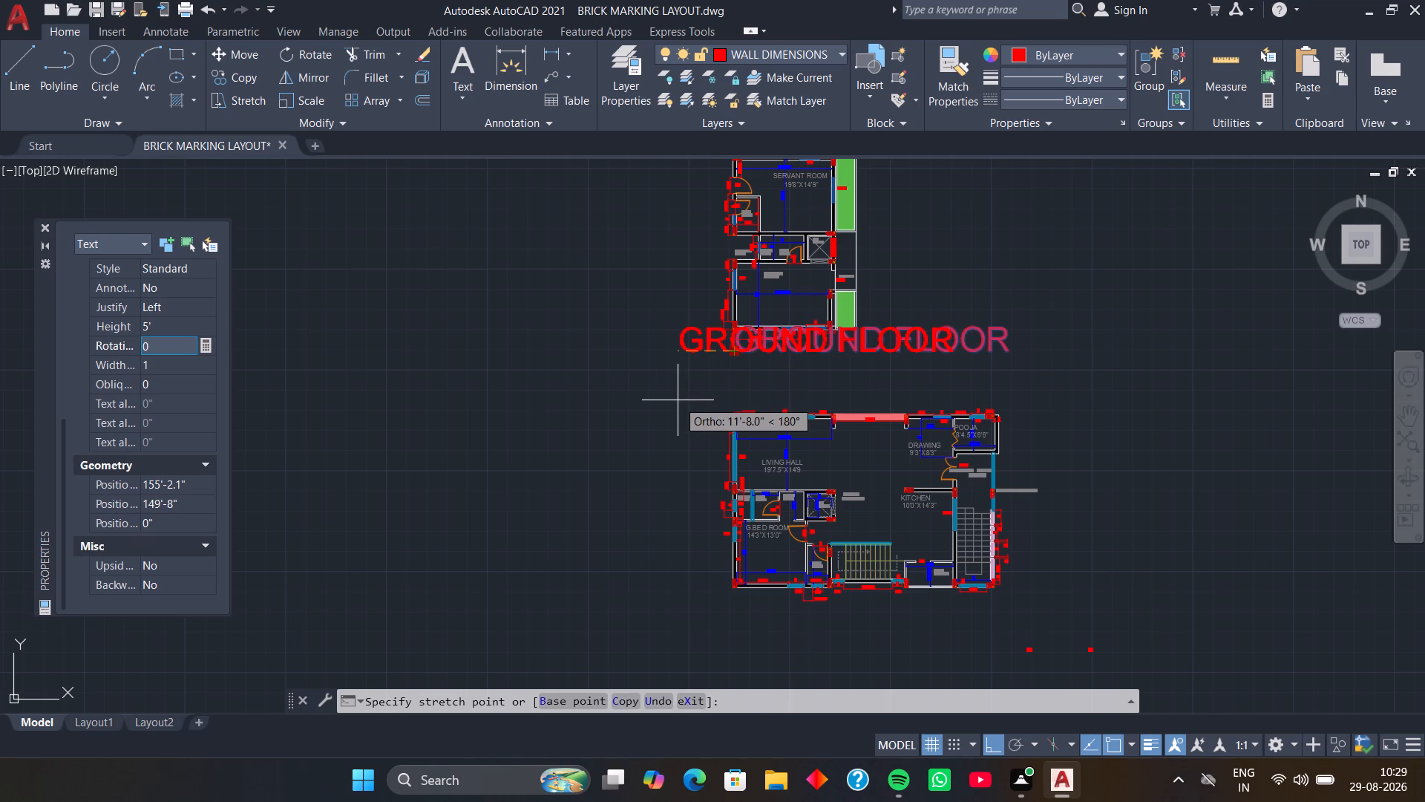
key("F8")
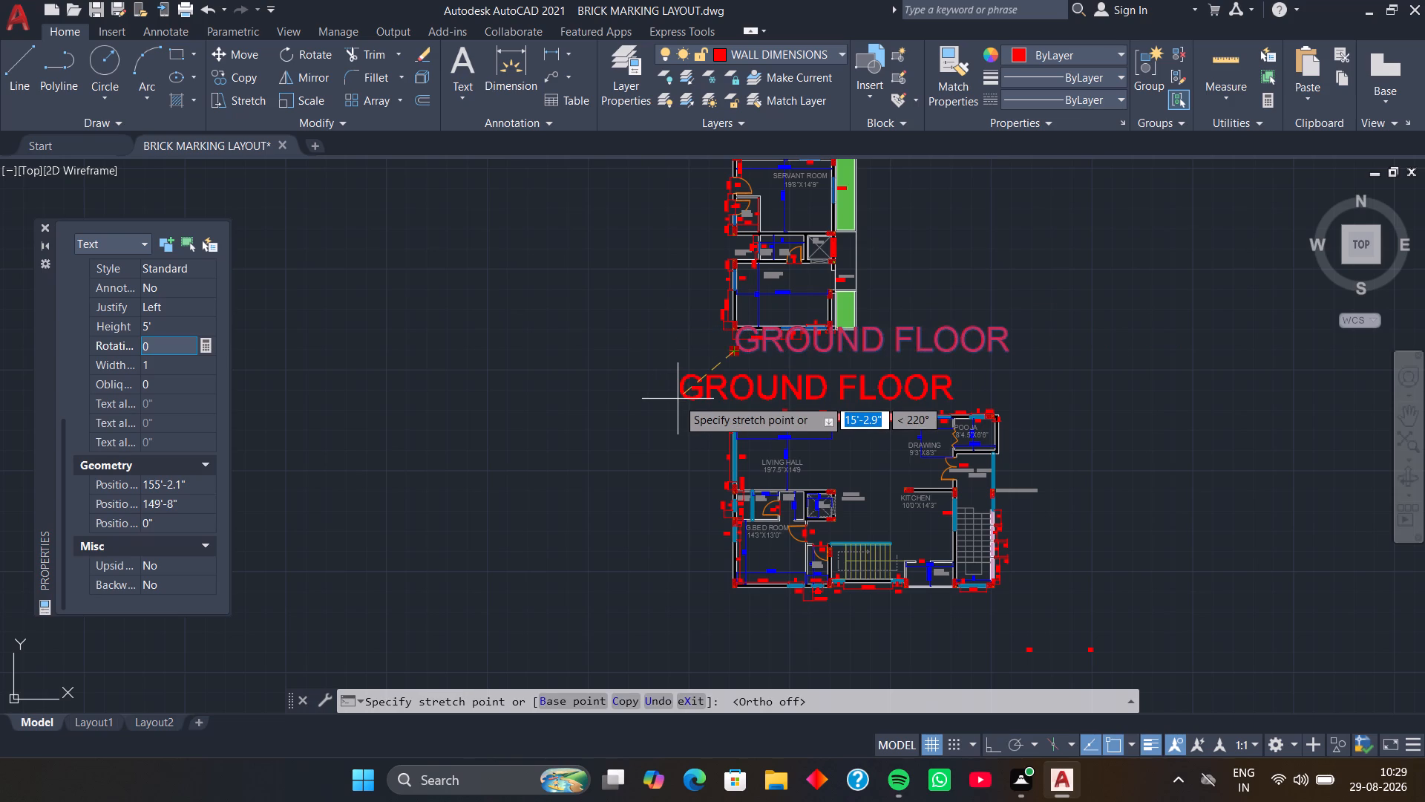
left_click(676, 382)
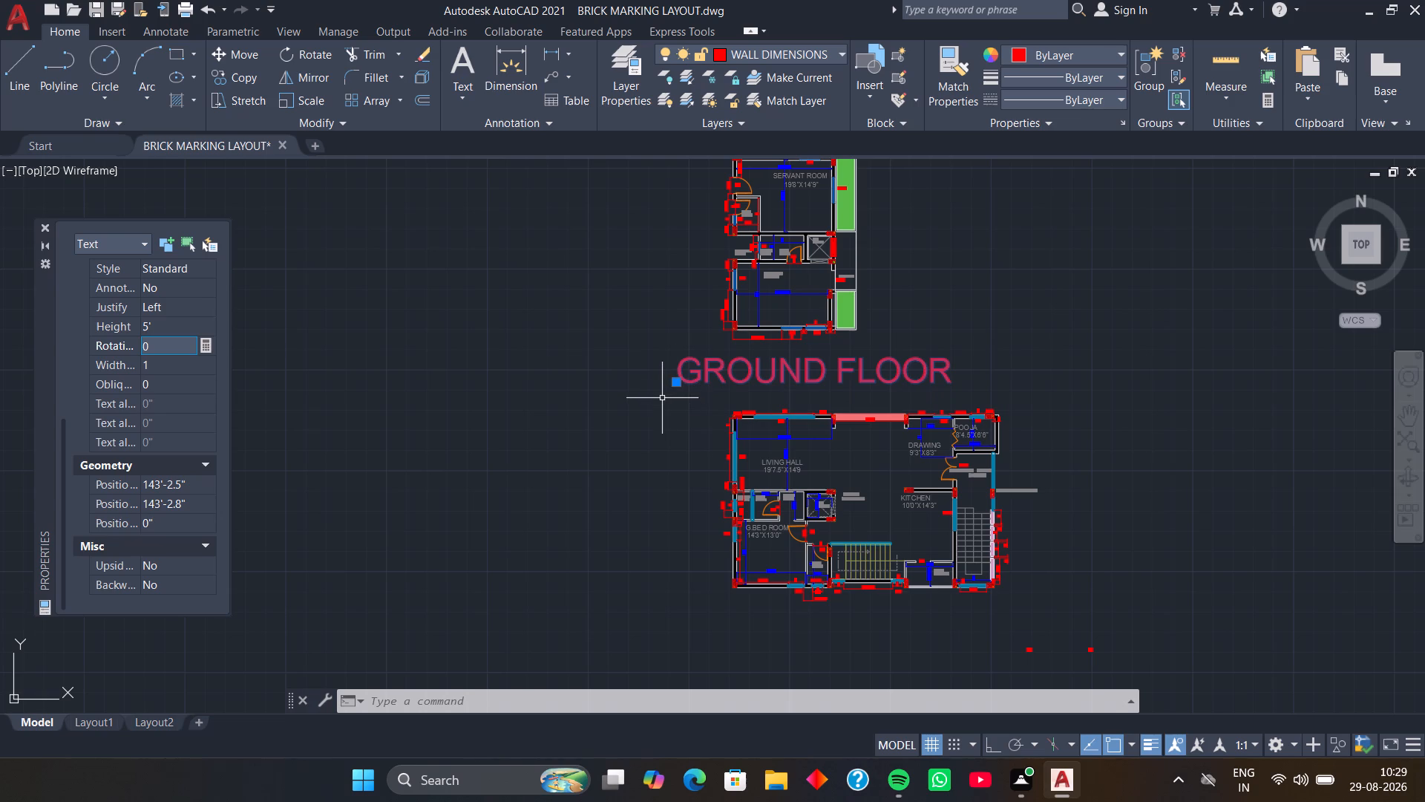
Copy the GROUND FLOOR title from its insertion point to below each of the three other floor plans.
key("c")
type("O")
key("space")
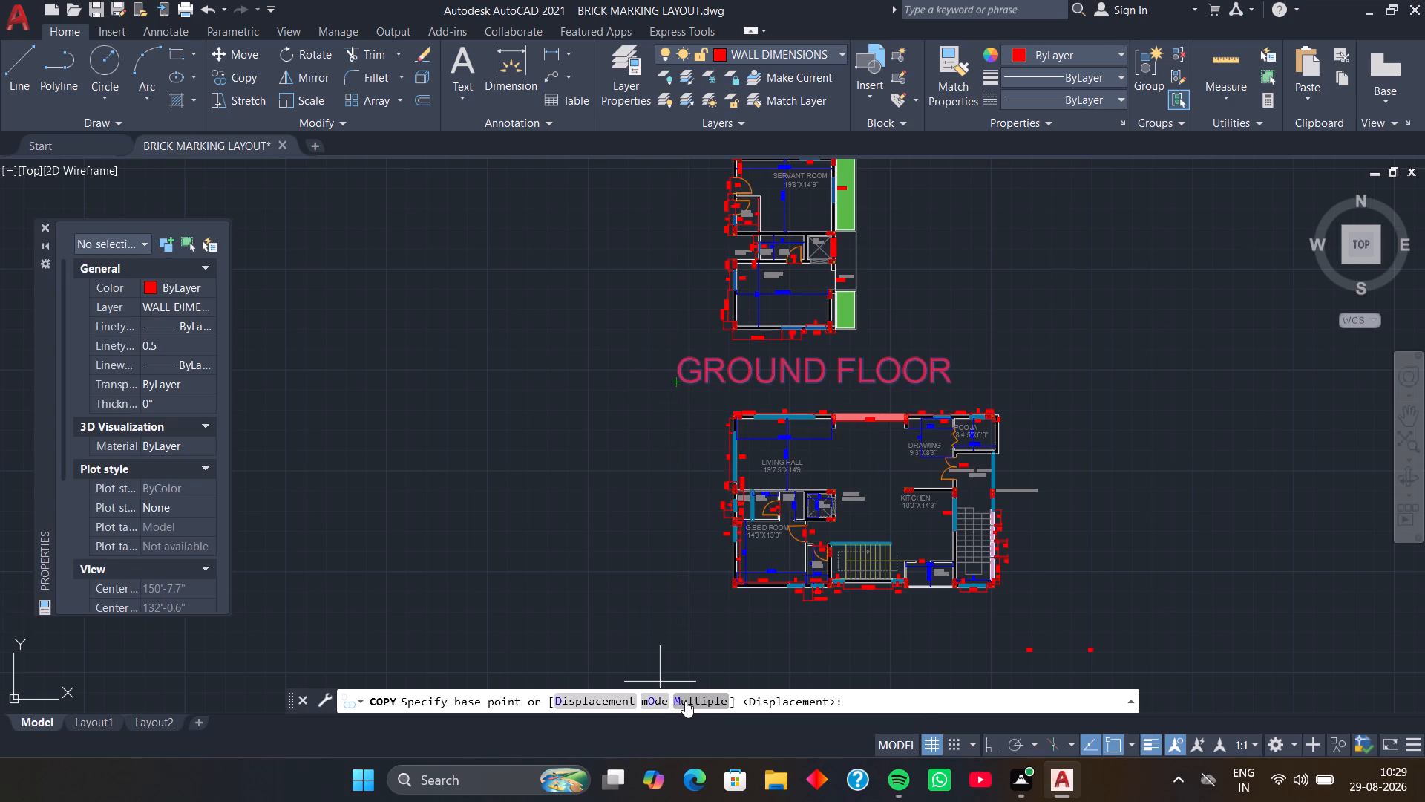
left_click(688, 702)
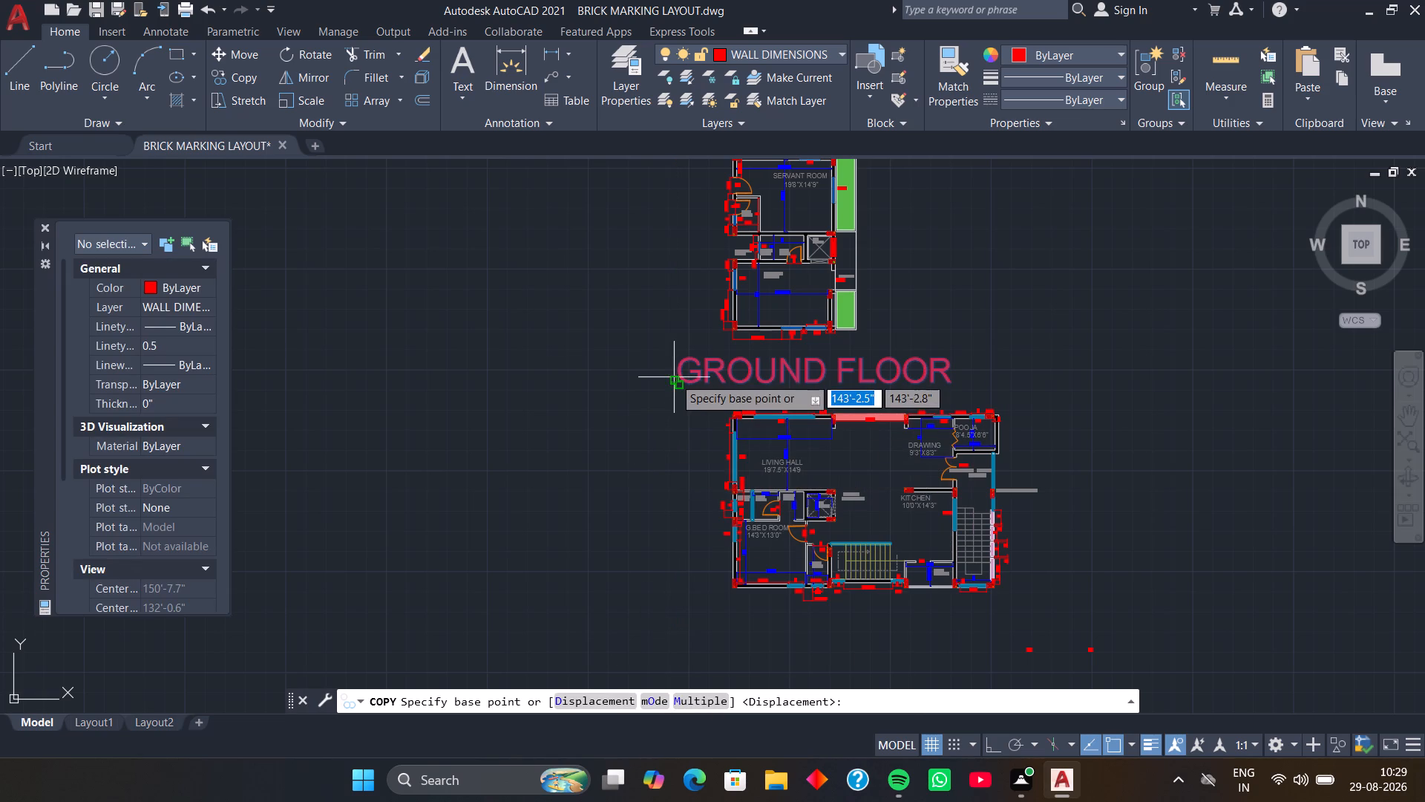
left_click(674, 377)
scroll(696, 501, "down", 1)
middle_click_drag(696, 501, 695, 352)
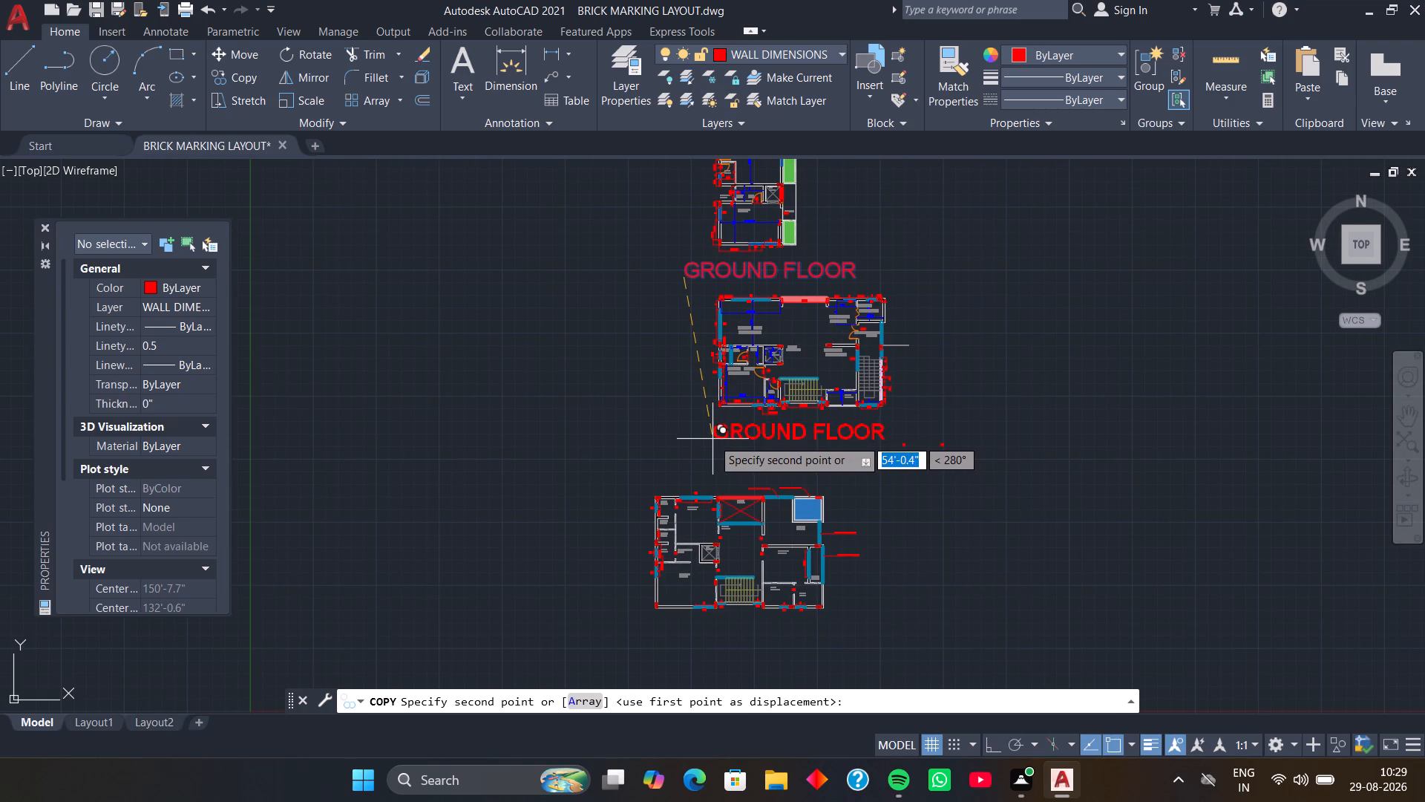
left_click(712, 439)
middle_click_drag(712, 457, 704, 342)
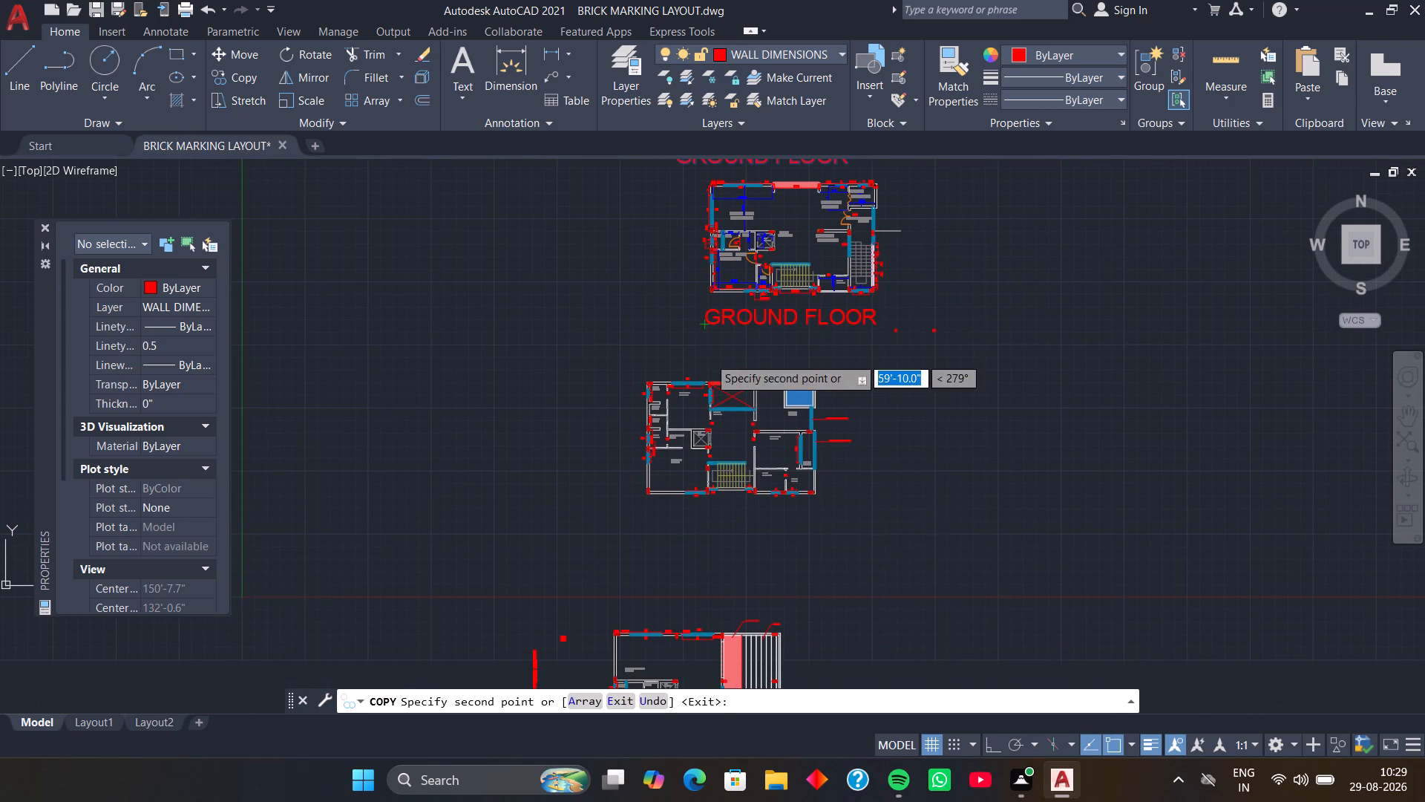
left_click(638, 526)
scroll(638, 526, "down", 1)
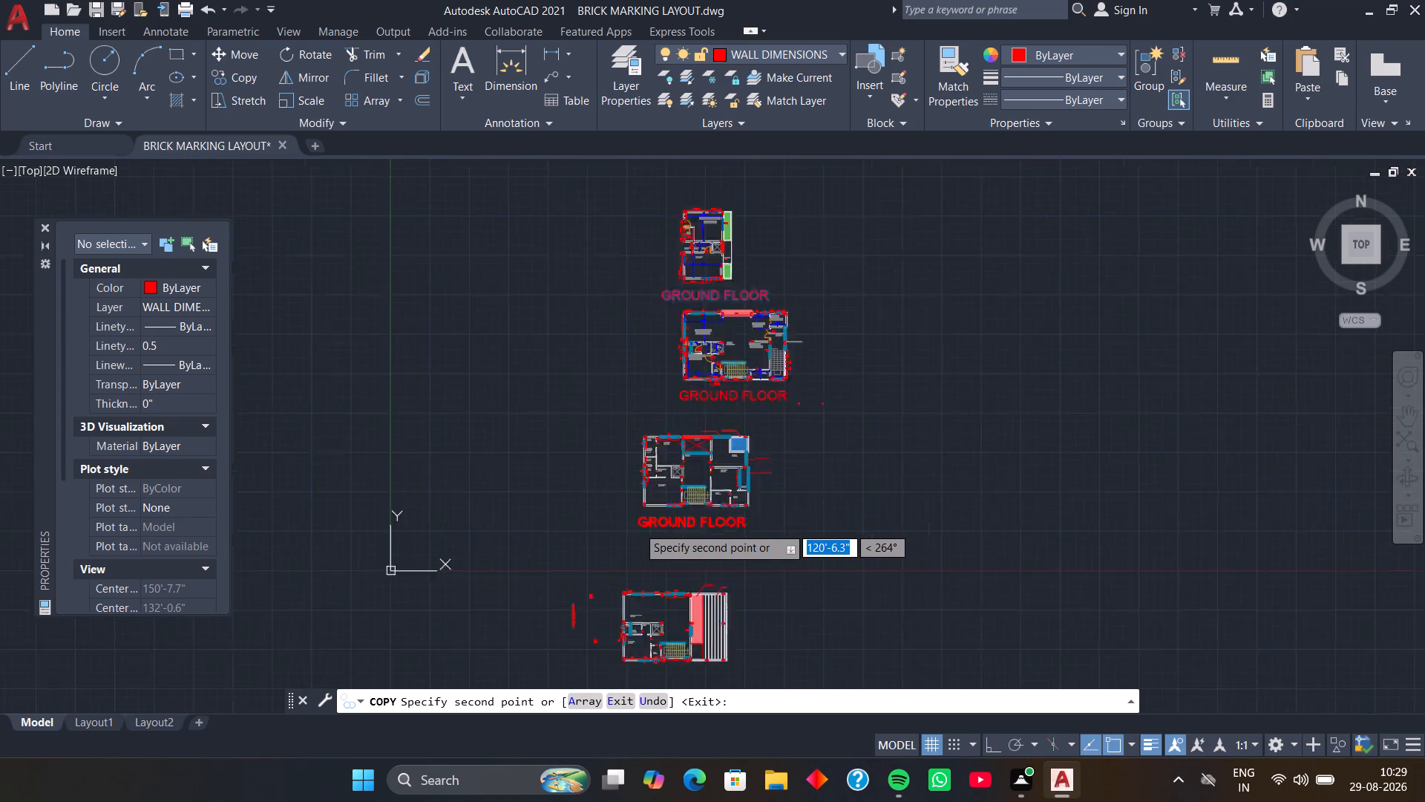
scroll(638, 526, "down", 1)
middle_click_drag(638, 526, 646, 405)
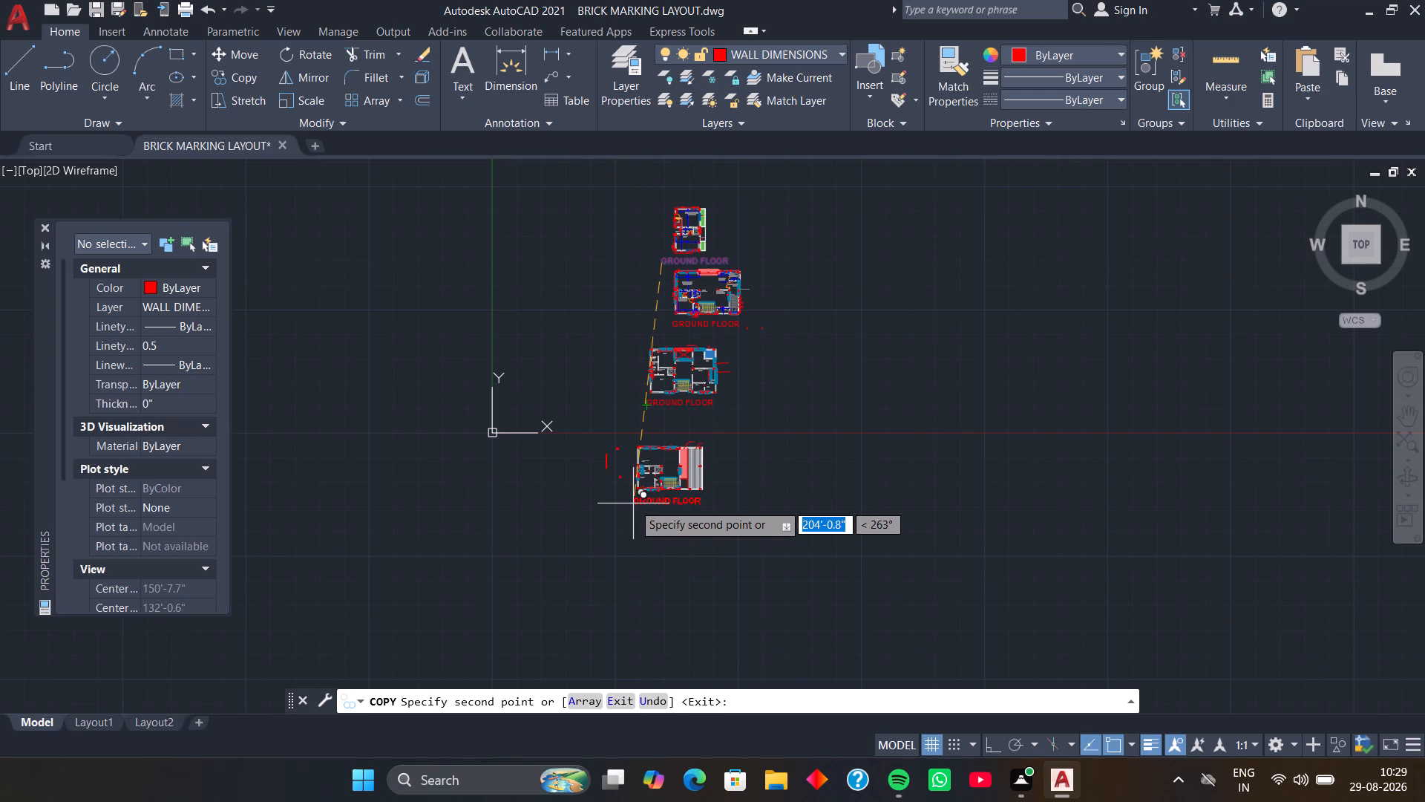
left_click(635, 506)
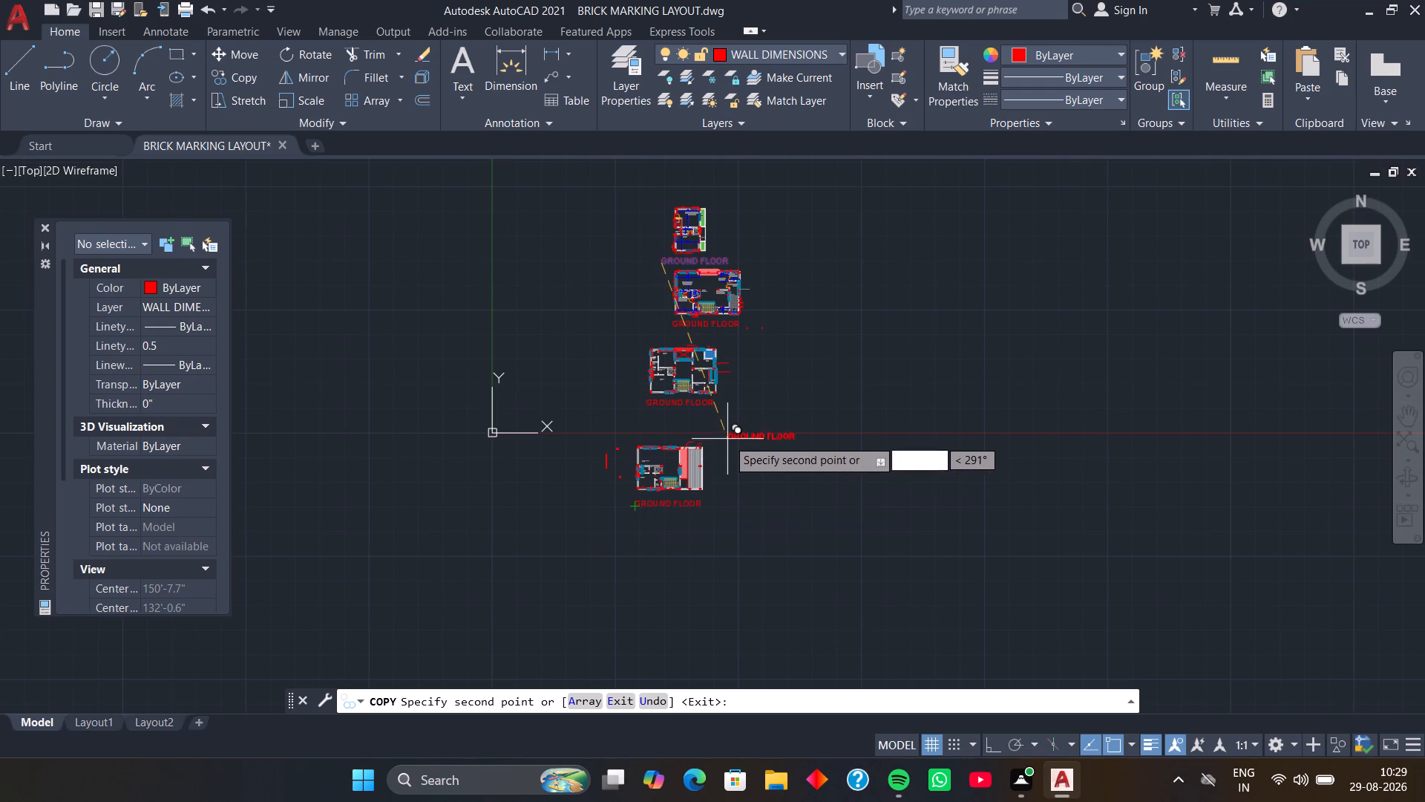
key("space")
Change the title below the LIVING HALL and KITCHEN plan to FIRST FLOOR.
scroll(706, 353, "up", 1)
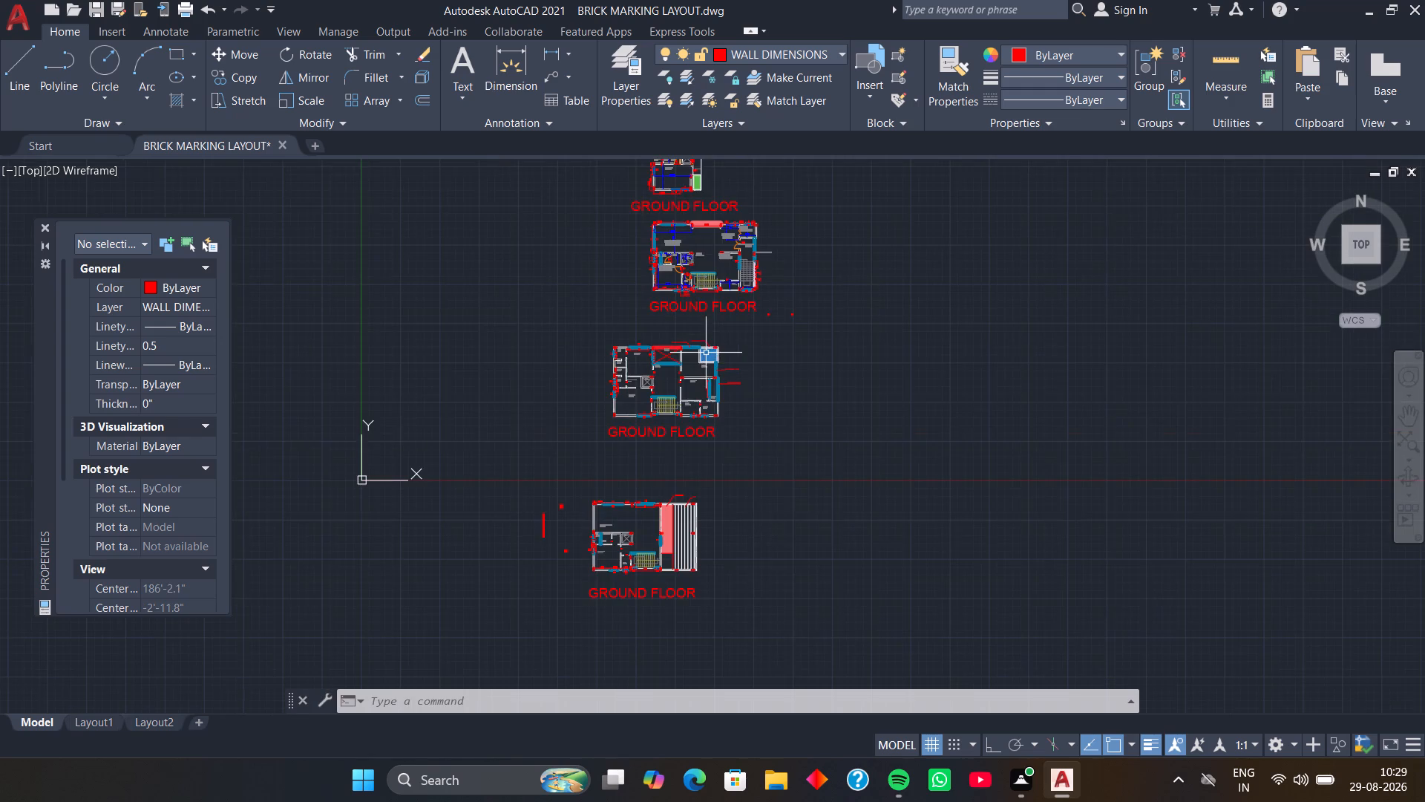
middle_click_drag(701, 333, 701, 357)
scroll(701, 333, "up", 1)
left_click(748, 321)
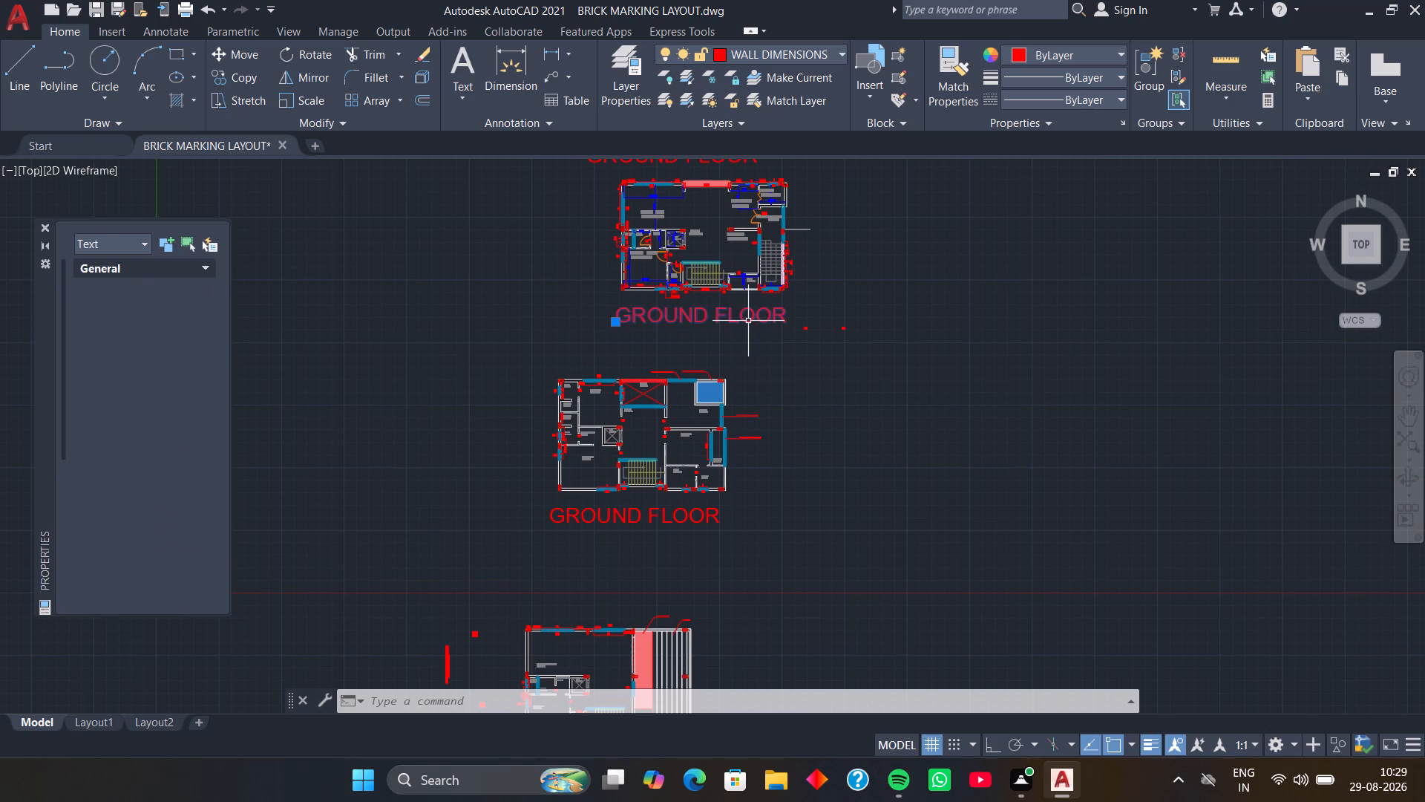
left_click(748, 321)
left_click(748, 321)
double_click(748, 321)
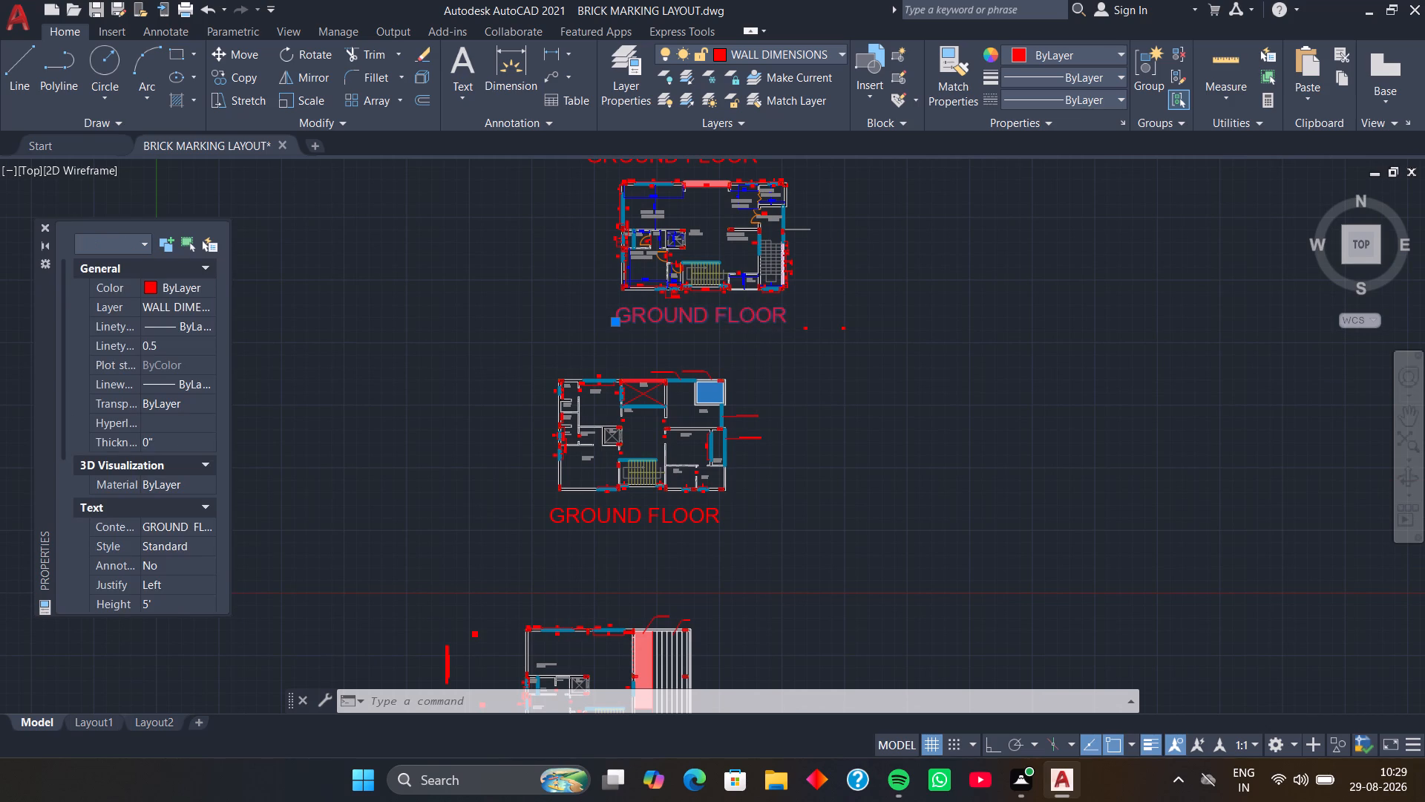
left_click(709, 309)
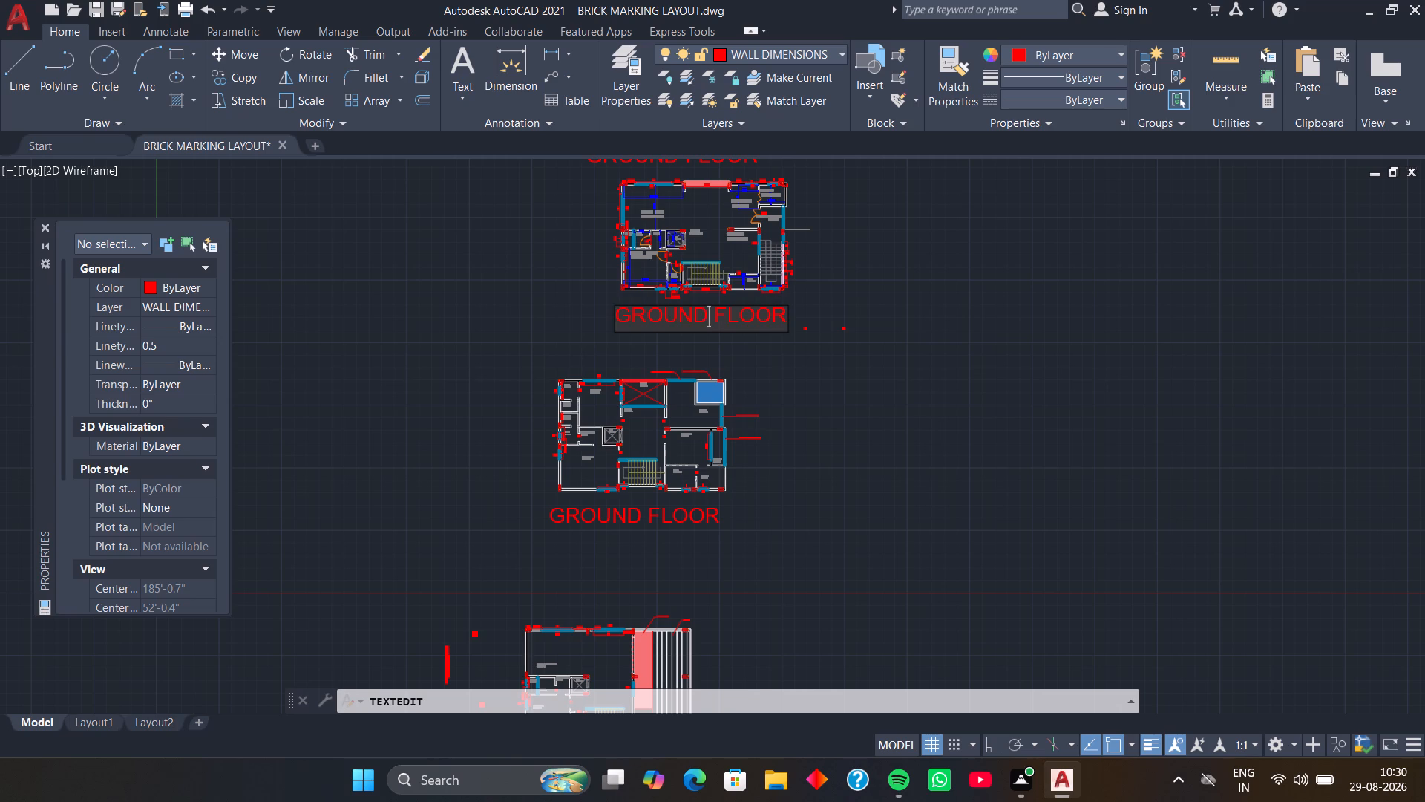
key("BackSpace")
key("BackSpace")
key("BackSpace")
key("BackSpace")
key("BackSpace")
key("BackSpace")
key("BackSpace")
key("BackSpace")
key("BackSpace")
key("BackSpace")
key("BackSpace")
key("BackSpace")
key("BackSpace")
key("BackSpace")
key("BackSpace")
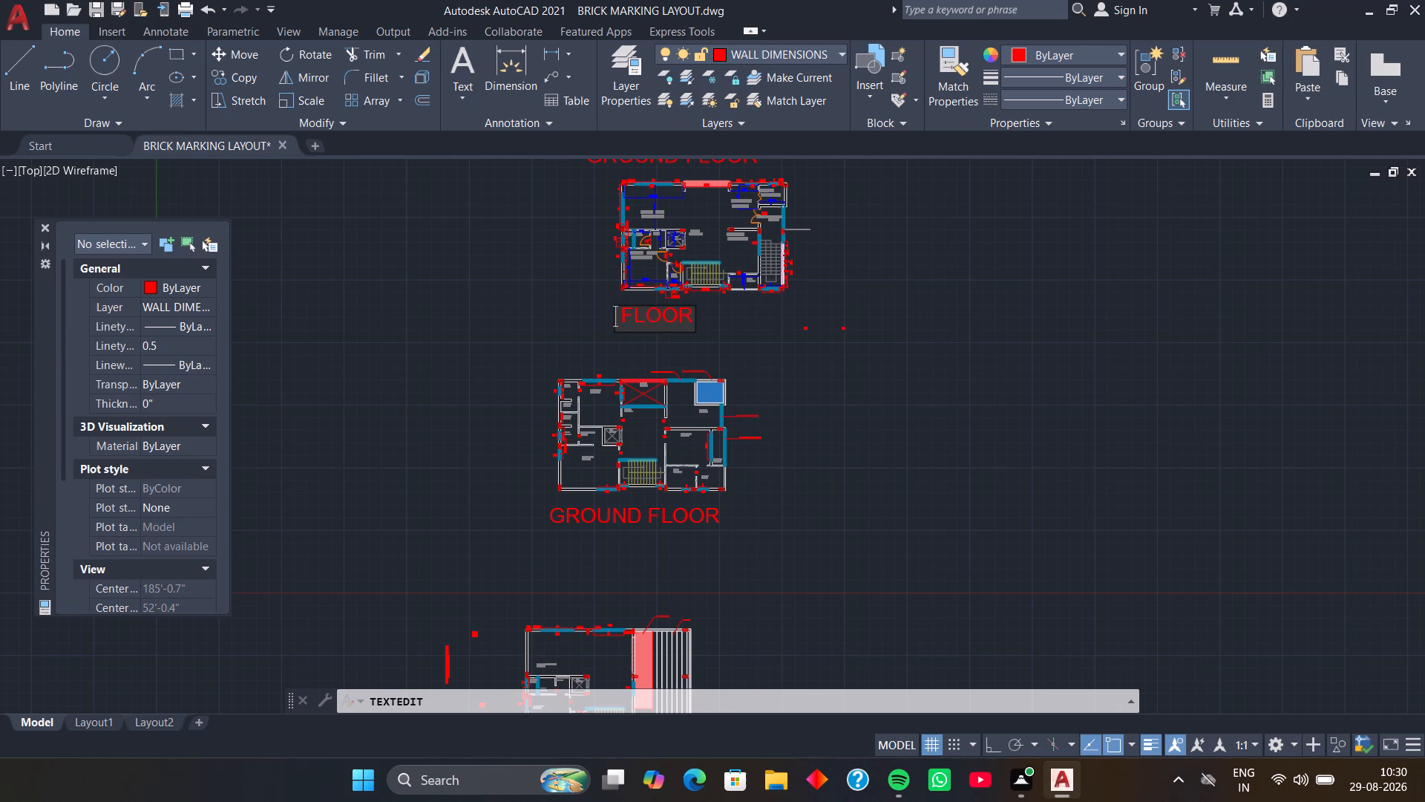
key("f")
type("IRST")
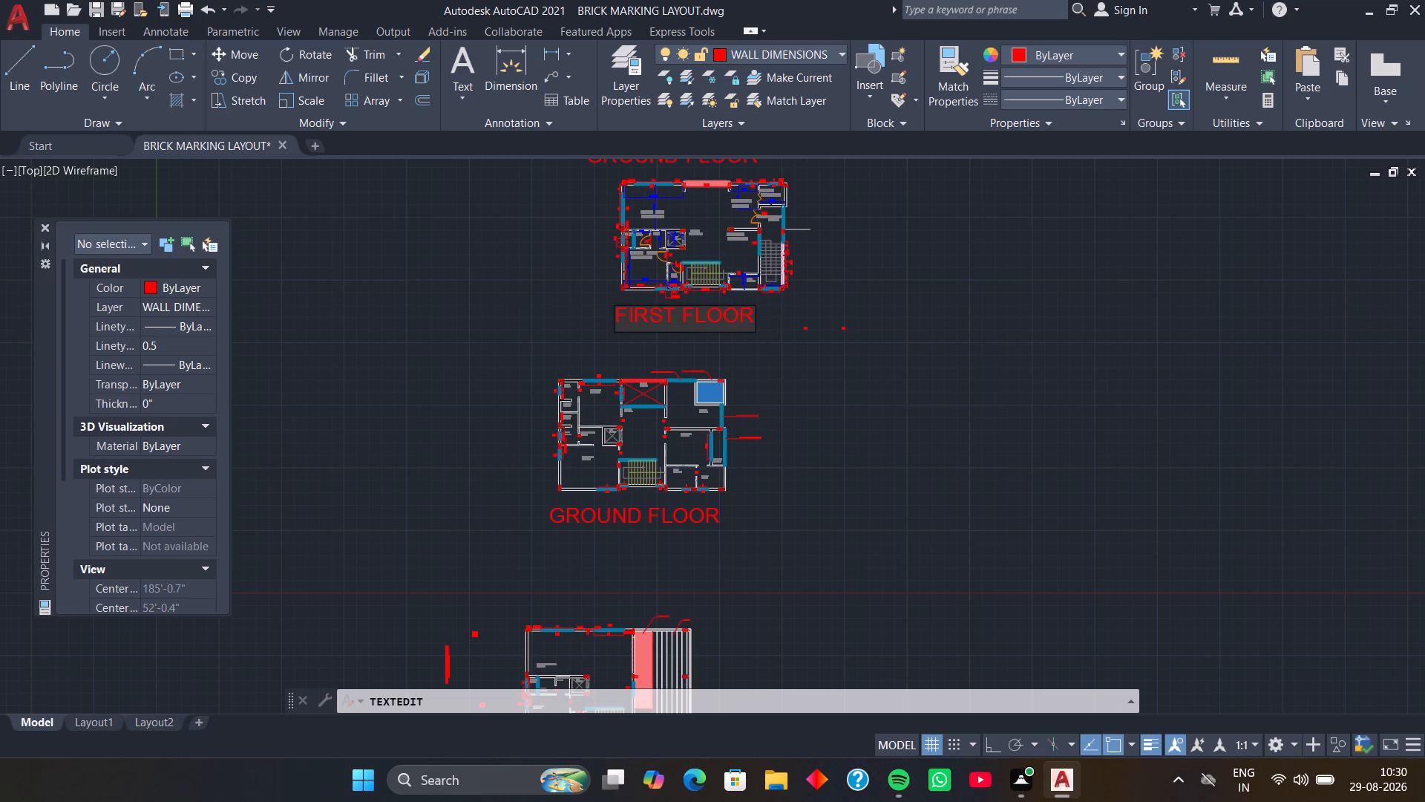
left_click(755, 310)
key("Return")
key("Return")
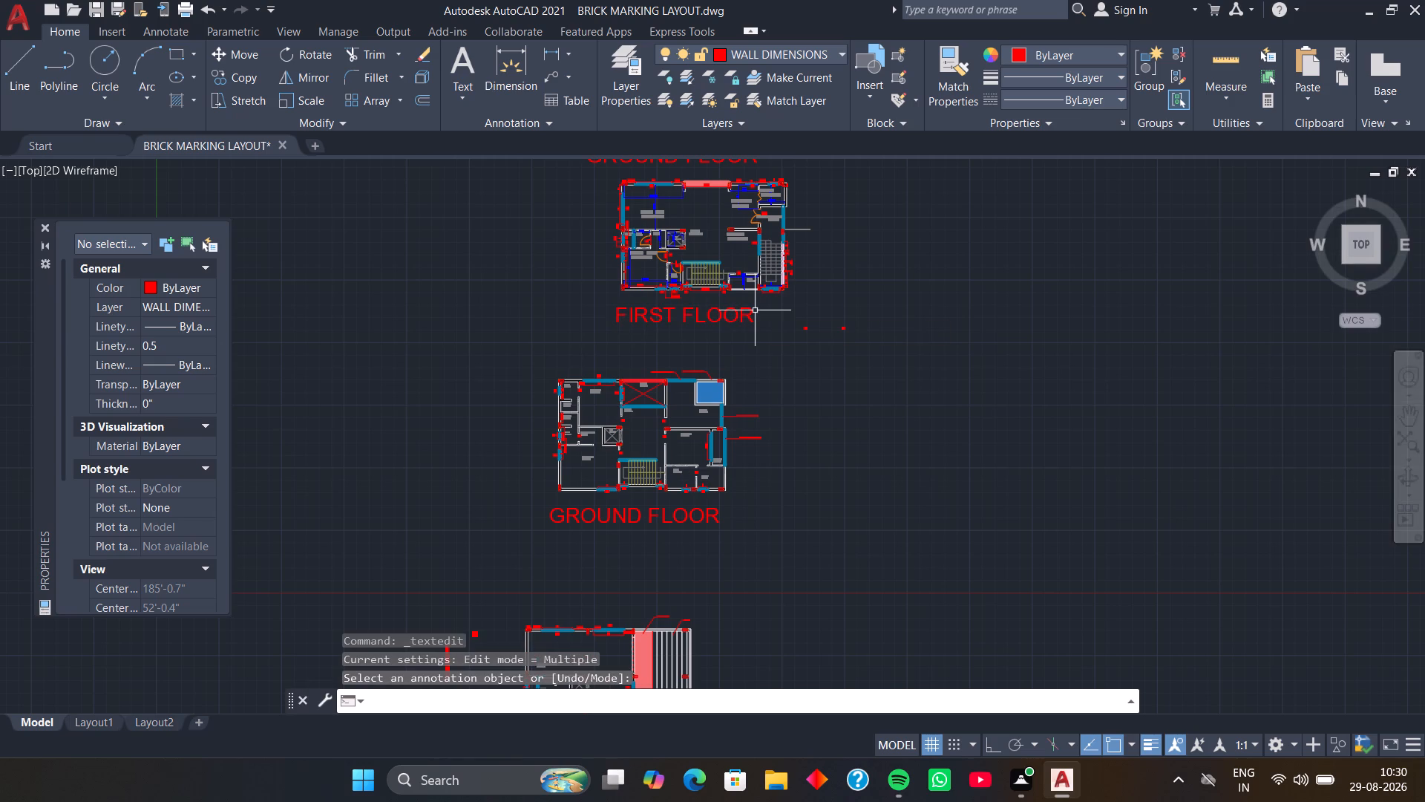
Change the title below the second plan from the bottom, the one with the blue-filled corner area, to SECOND FLOOR.
key("Return")
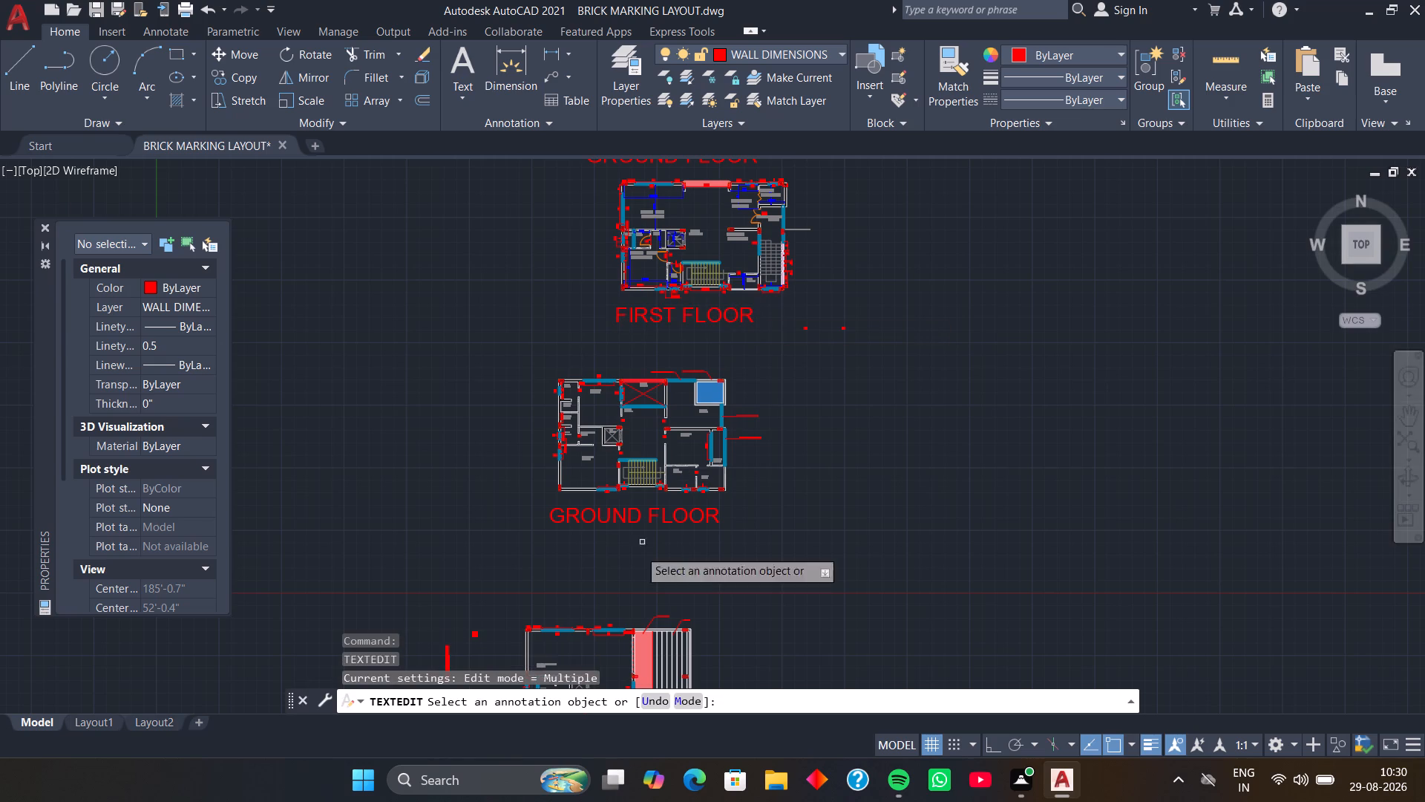
left_click(632, 519)
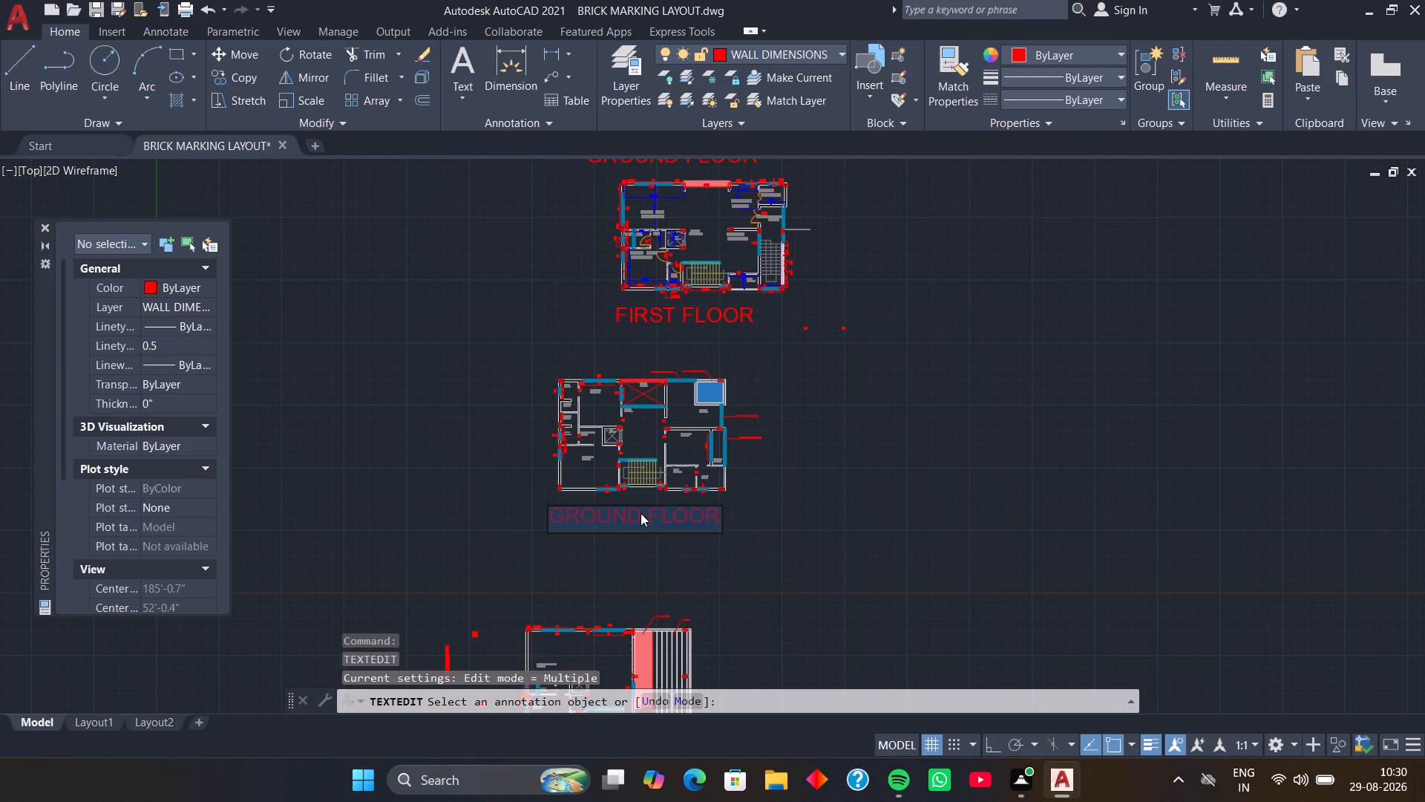
left_click(641, 513)
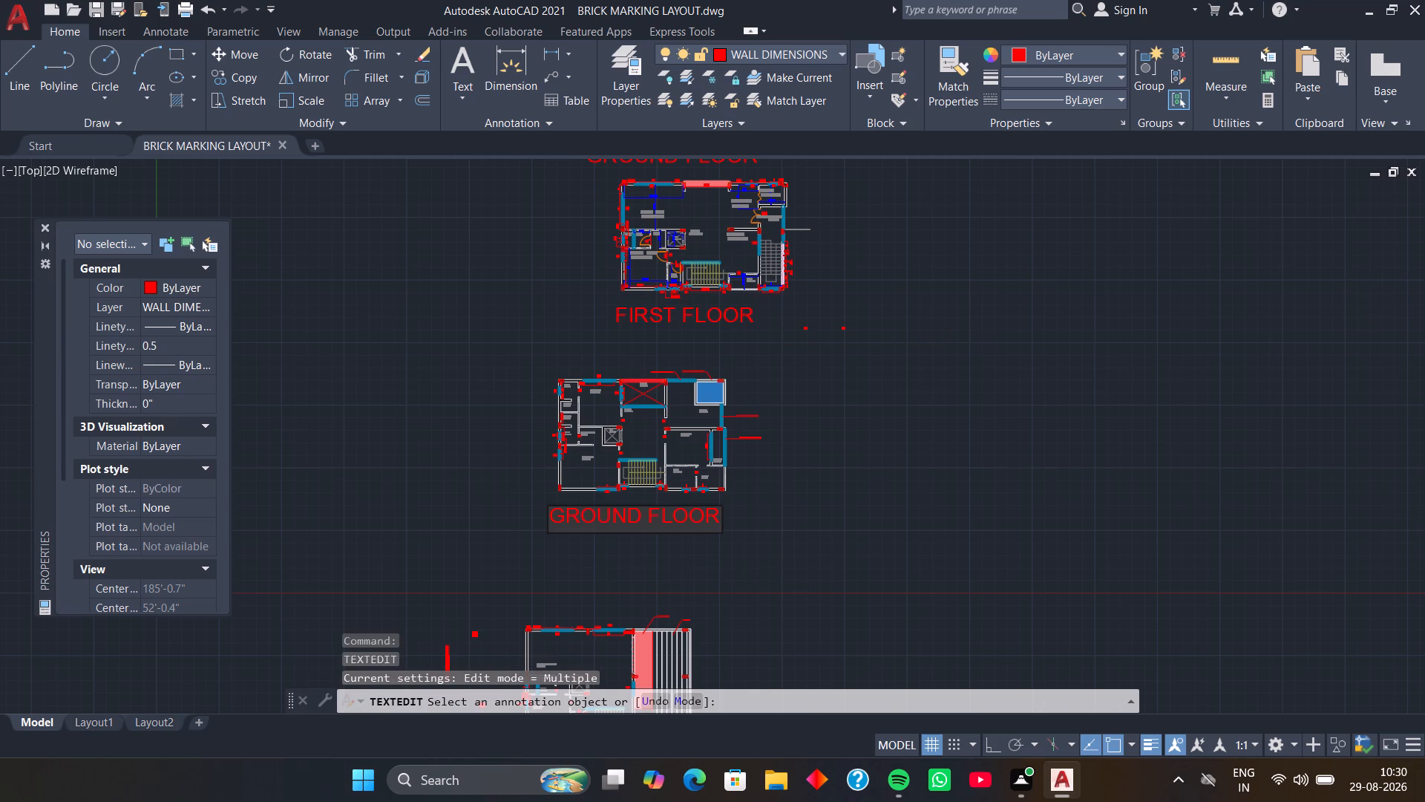
key("BackSpace")
key("BackSpace")
key("BackSpace")
key("BackSpace")
key("BackSpace")
key("BackSpace")
key("BackSpace")
key("BackSpace")
key("BackSpace")
key("BackSpace")
key("BackSpace")
key("BackSpace")
key("BackSpace")
key("BackSpace")
key("BackSpace")
key("BackSpace")
key("BackSpace")
key("BackSpace")
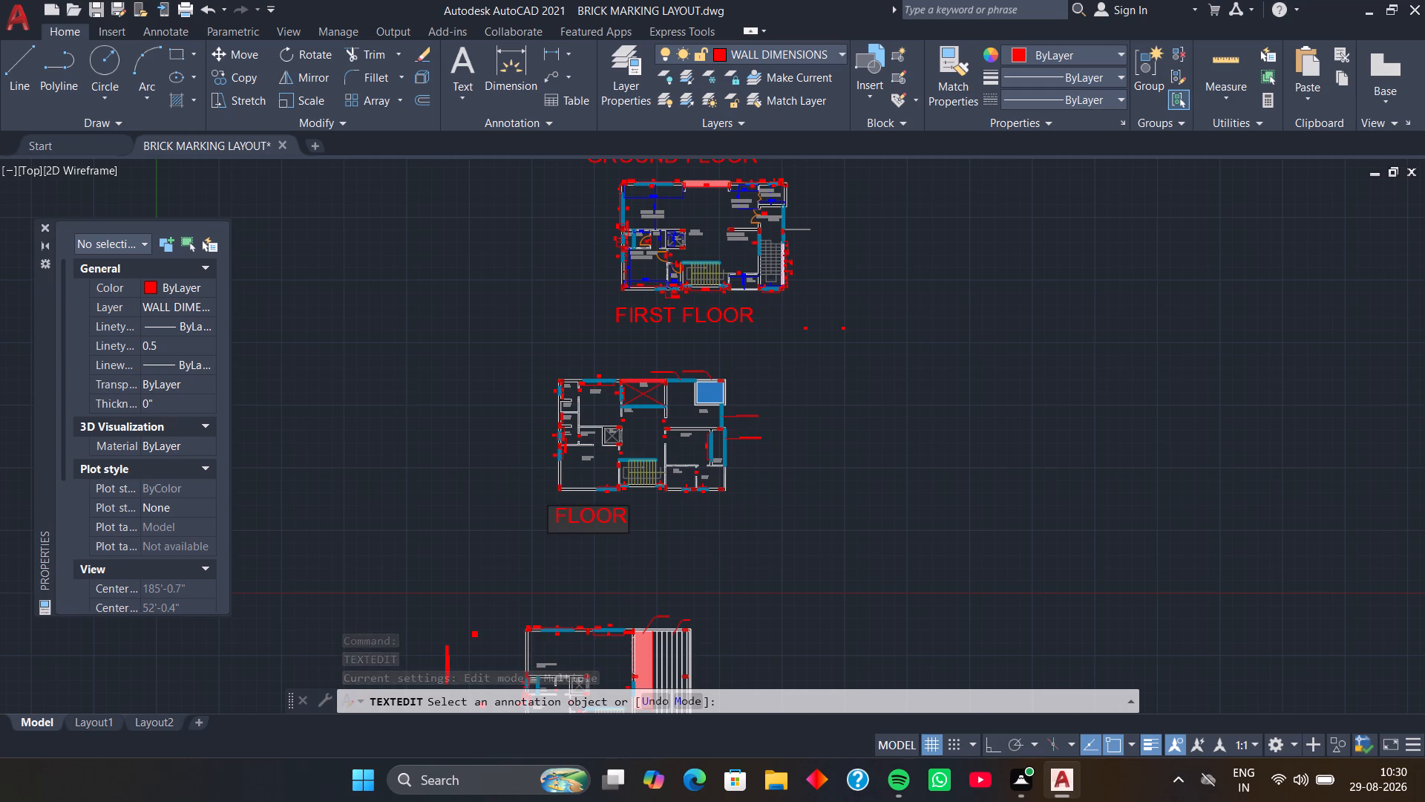
type("SEC")
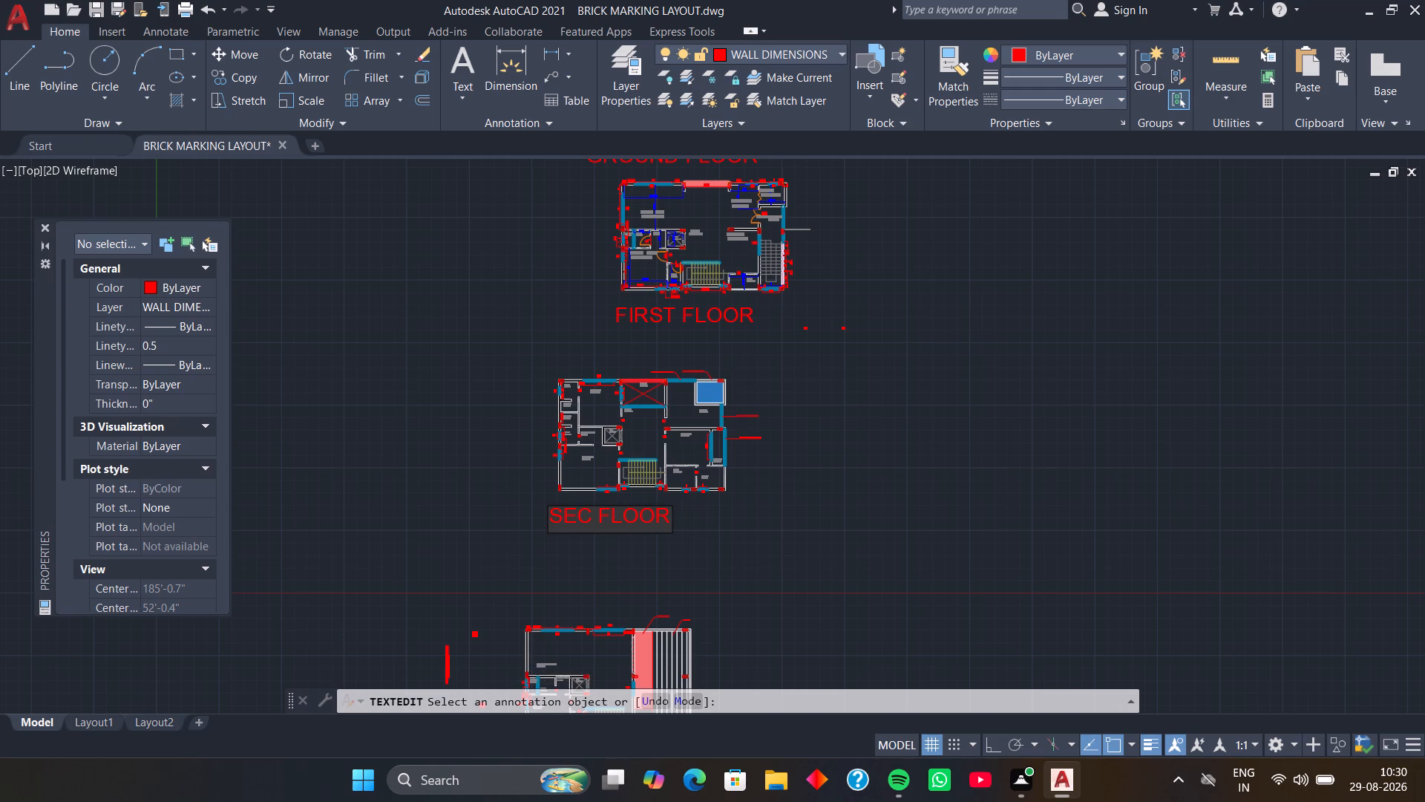
type("ON")
key("d")
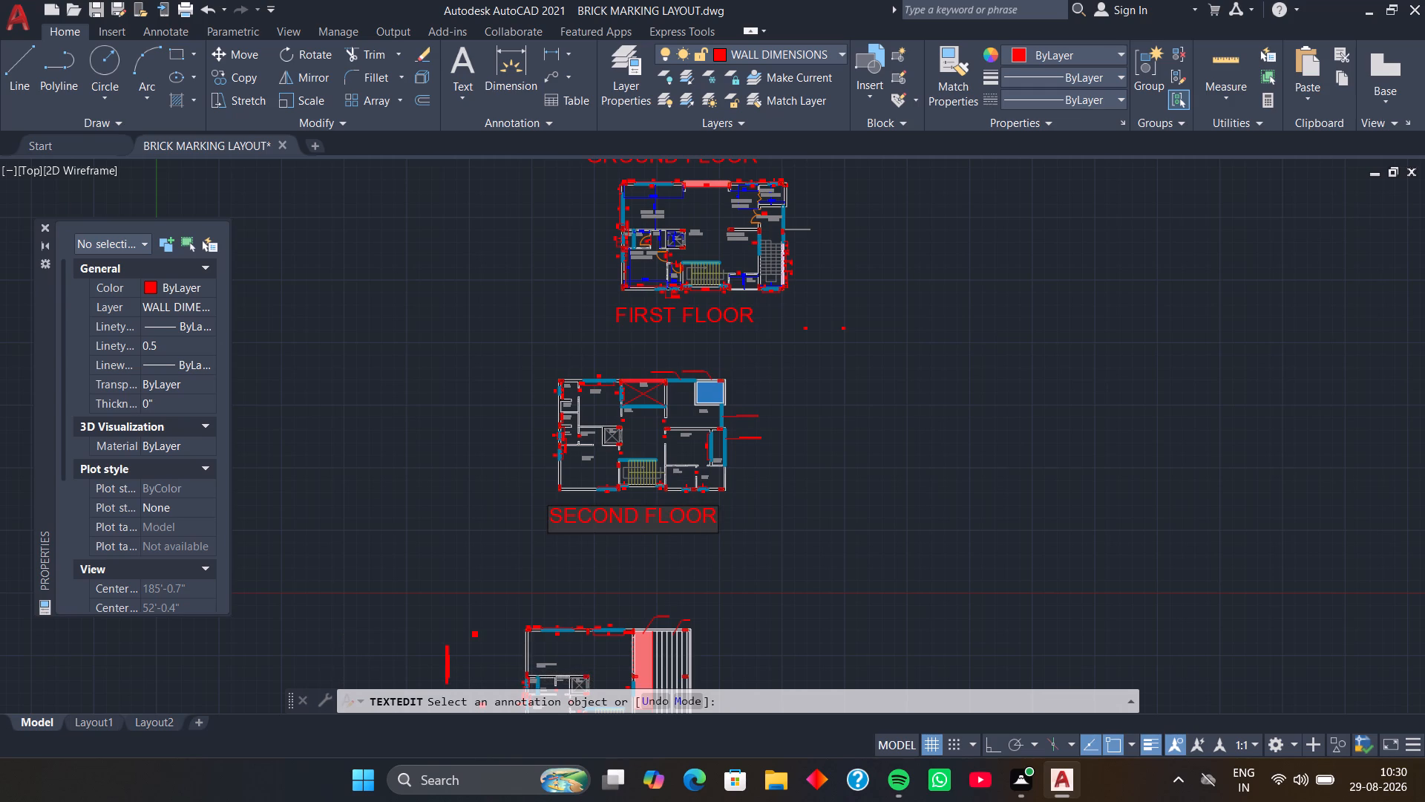
left_click(725, 515)
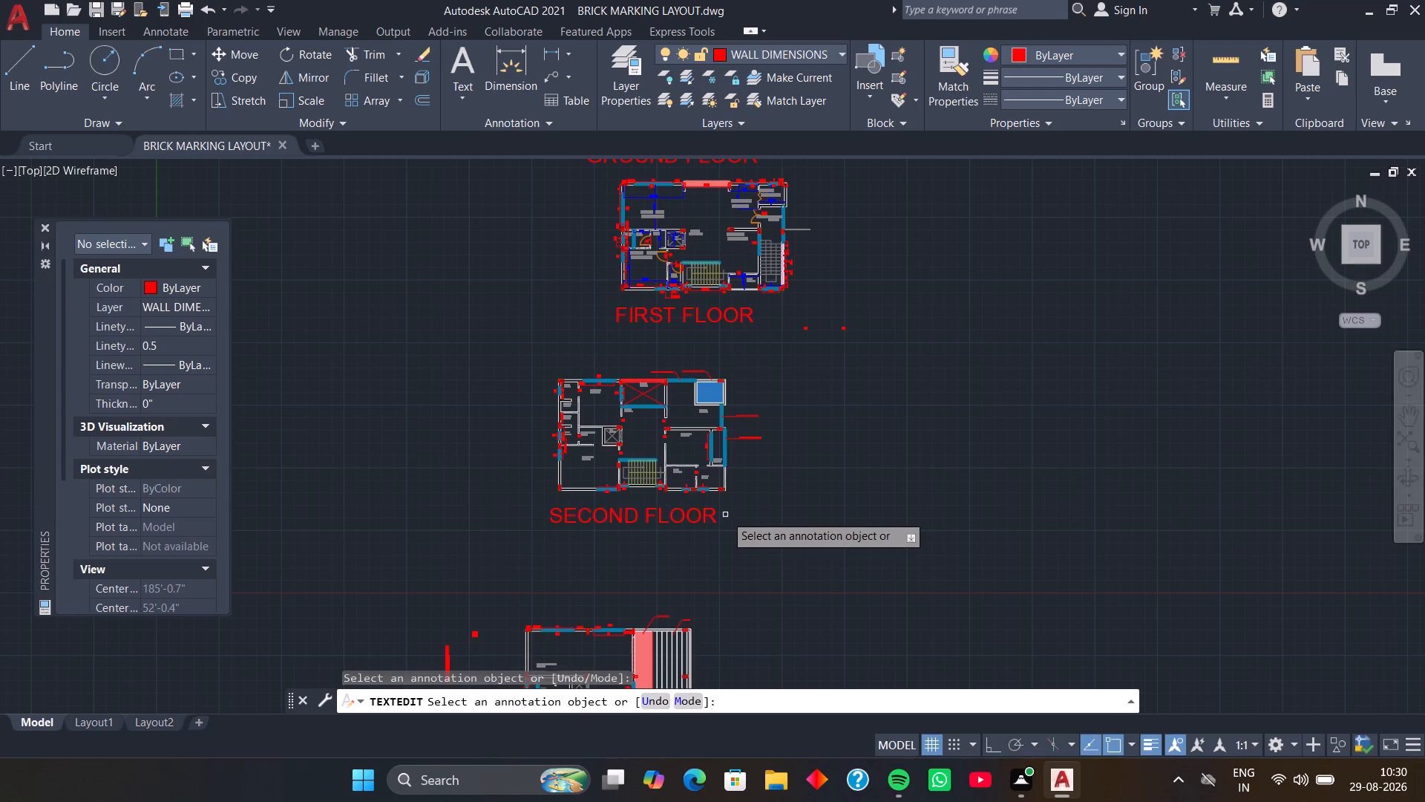
Change the GROUND FLOOR title below the bottommost plan to TERRACE FLOOR.
scroll(725, 515, "down", 1)
middle_click_drag(725, 515, 736, 415)
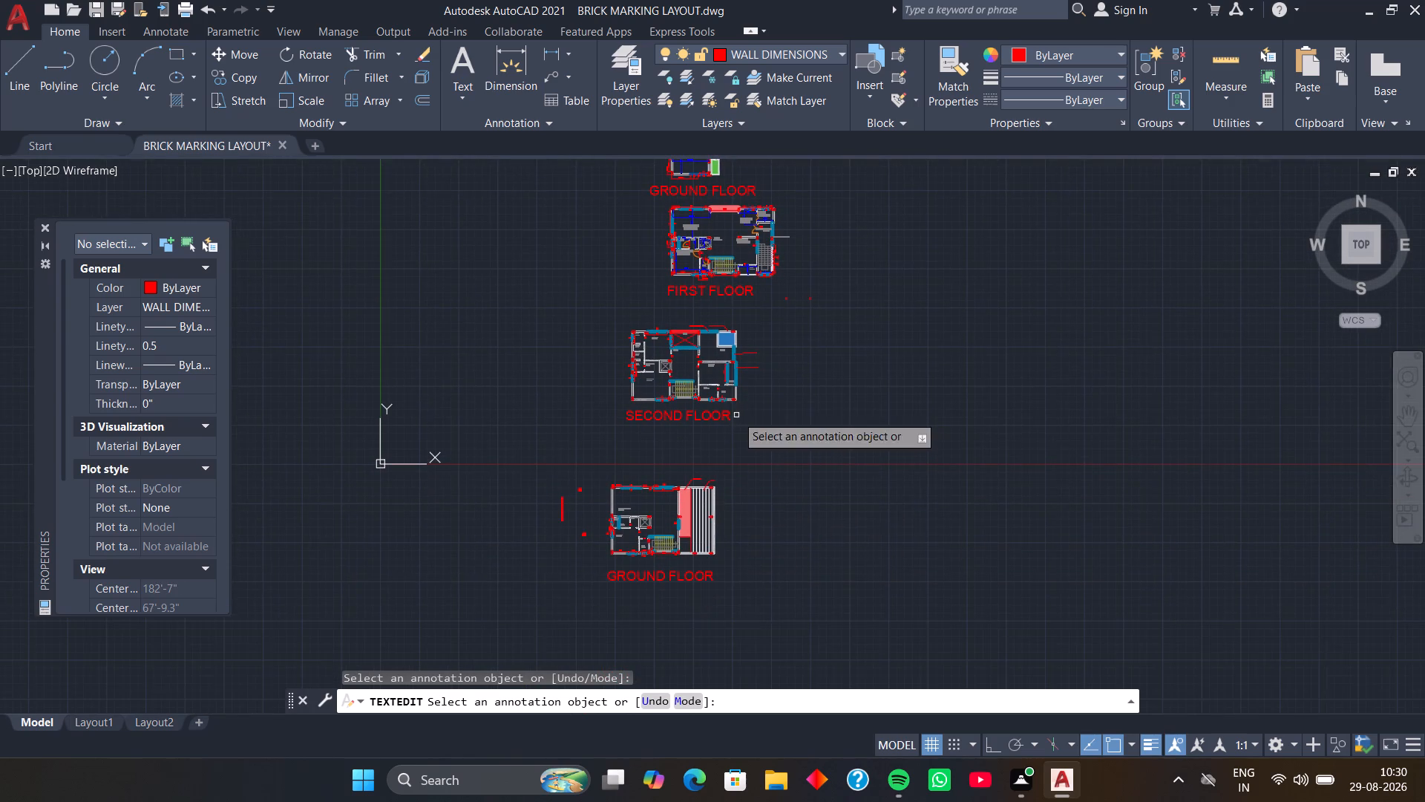
middle_click_drag(763, 517, 767, 457)
left_click(664, 512)
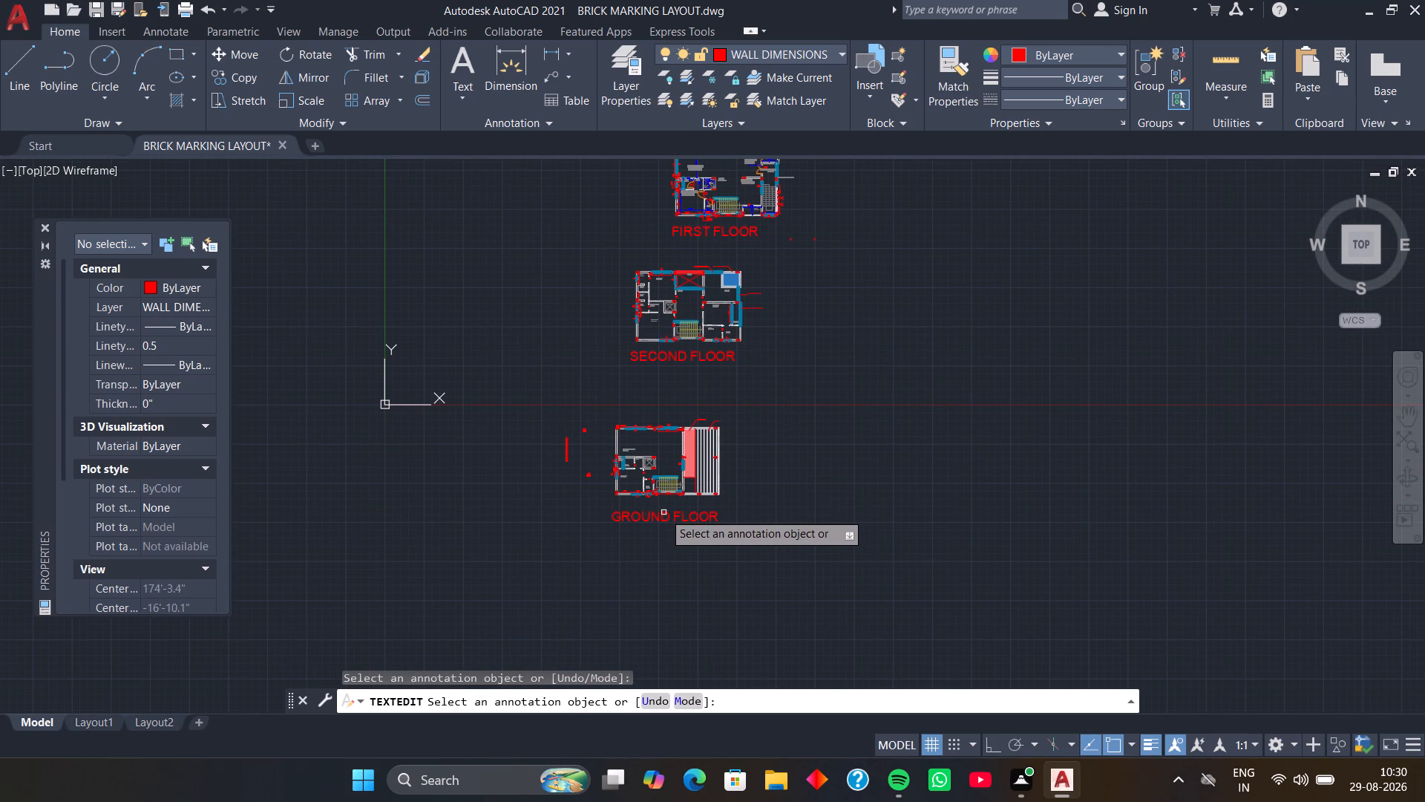
left_click(669, 516)
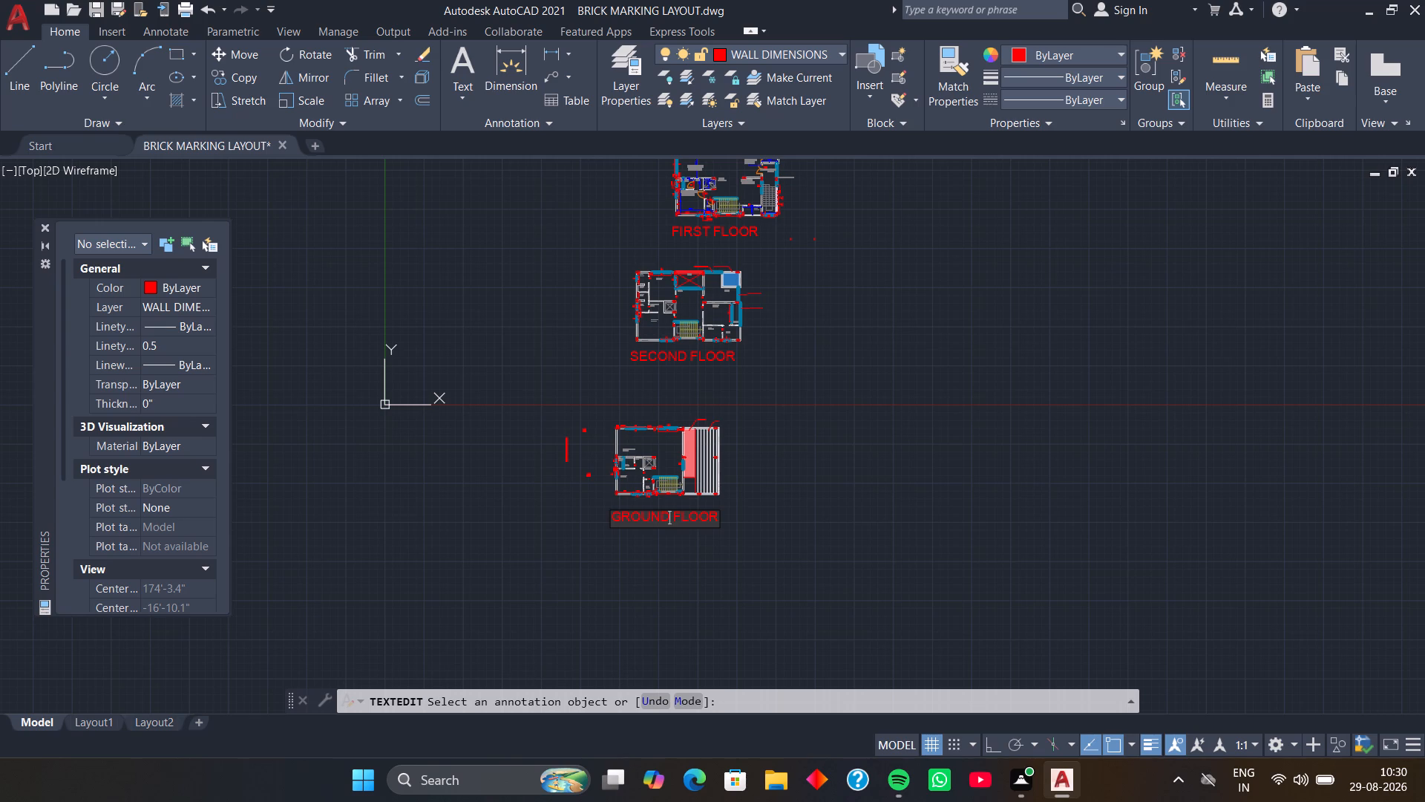
key("BackSpace")
key("BackSpace")
key("BackSpace")
key("BackSpace")
key("BackSpace")
key("BackSpace")
key("BackSpace")
key("BackSpace")
key("BackSpace")
key("BackSpace")
key("BackSpace")
key("BackSpace")
key("BackSpace")
type("TE")
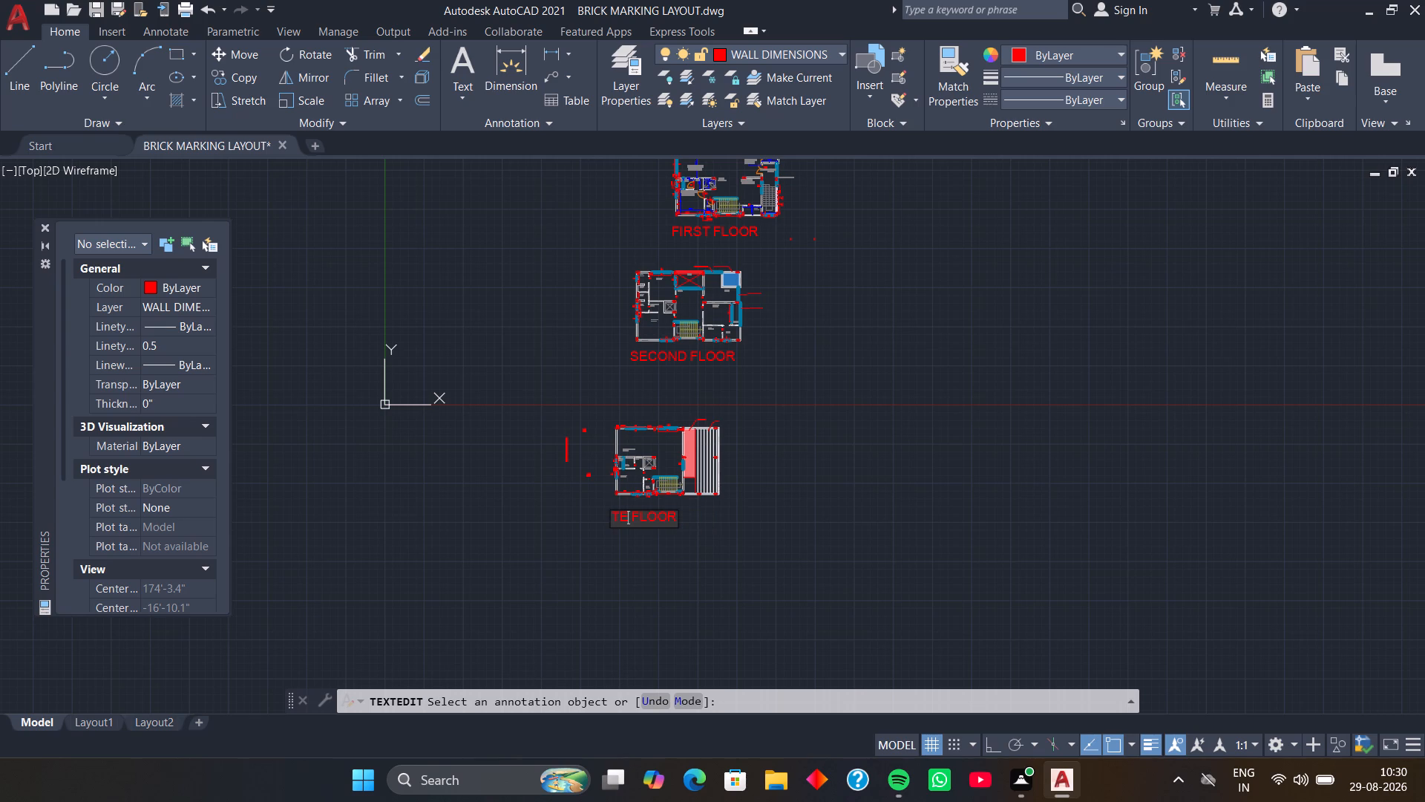
type("RR")
type("ACE")
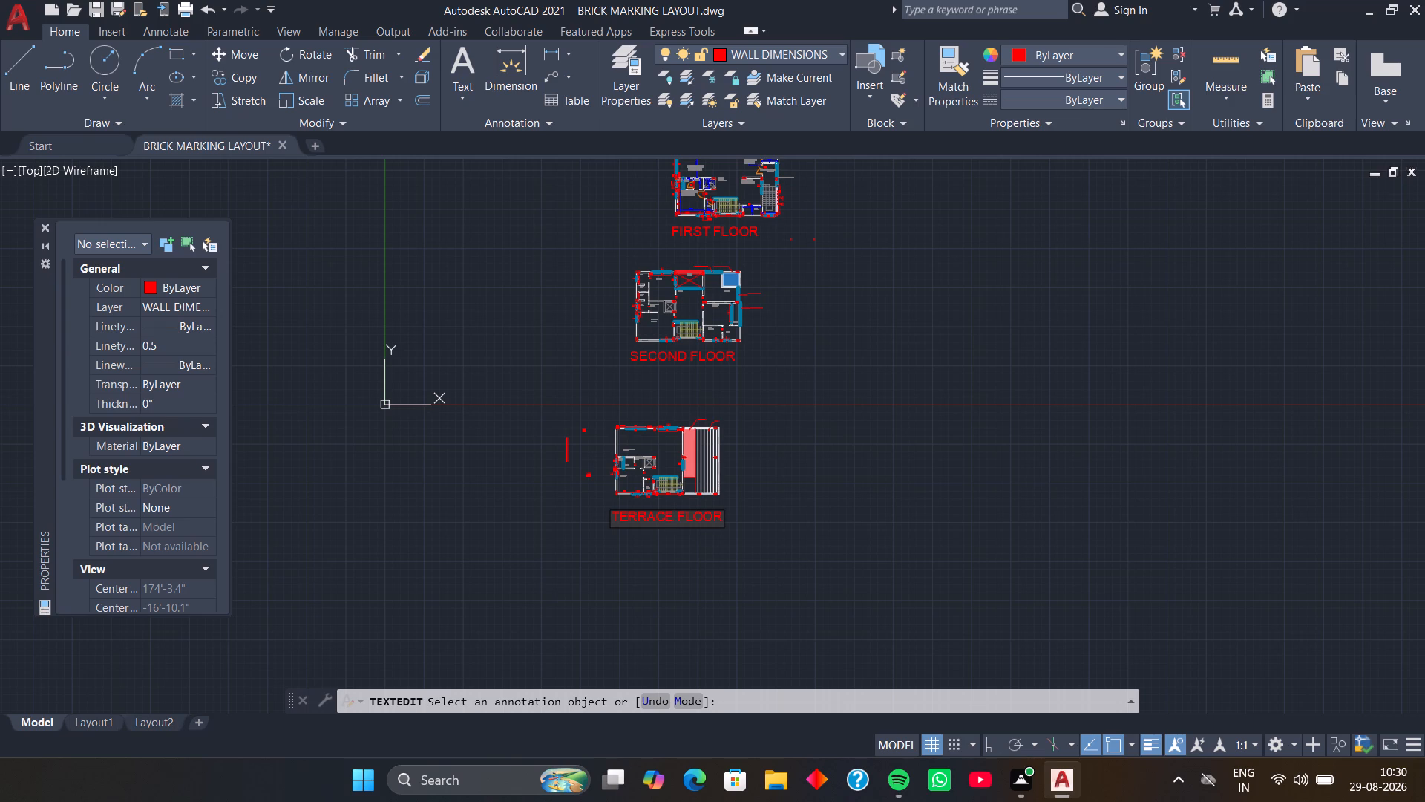
left_click(730, 518)
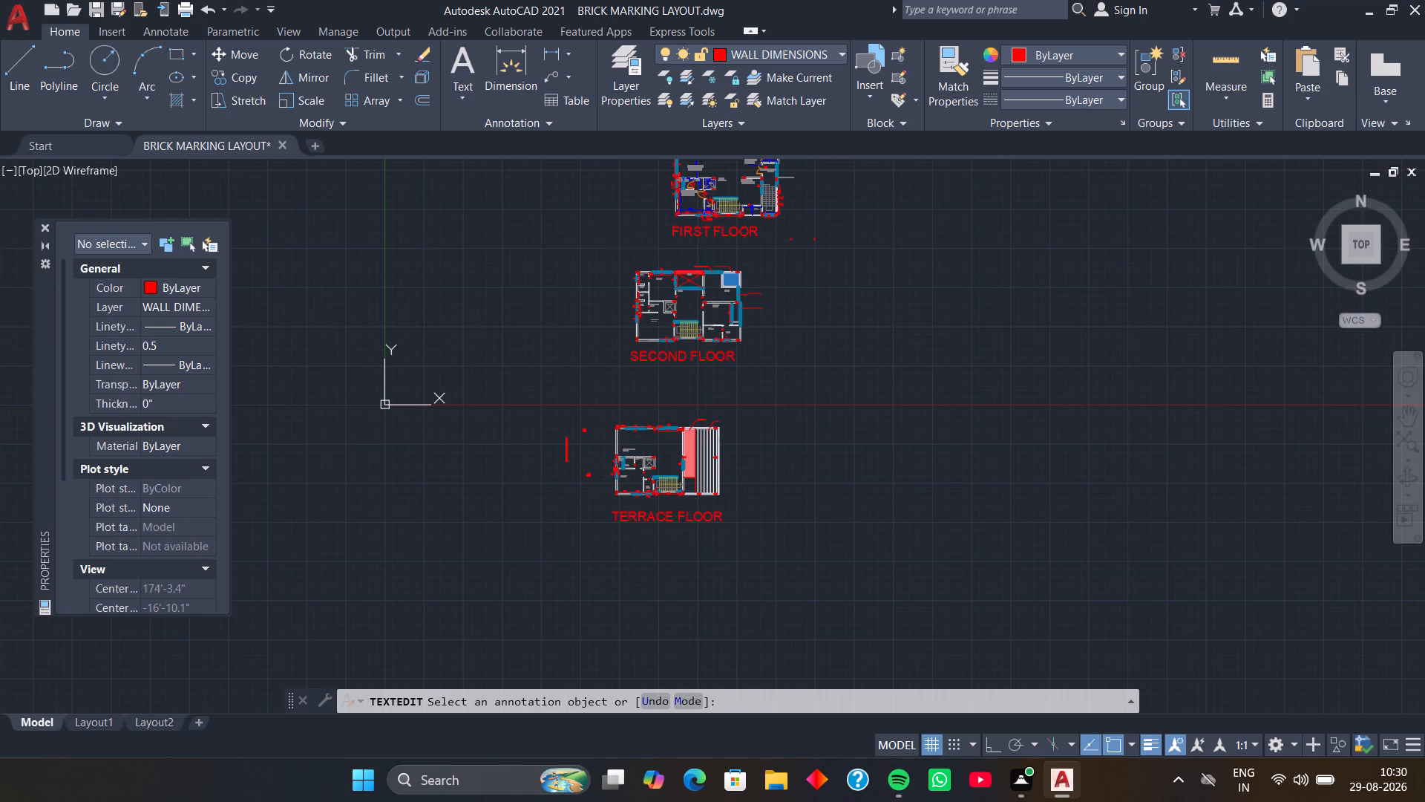
key("space")
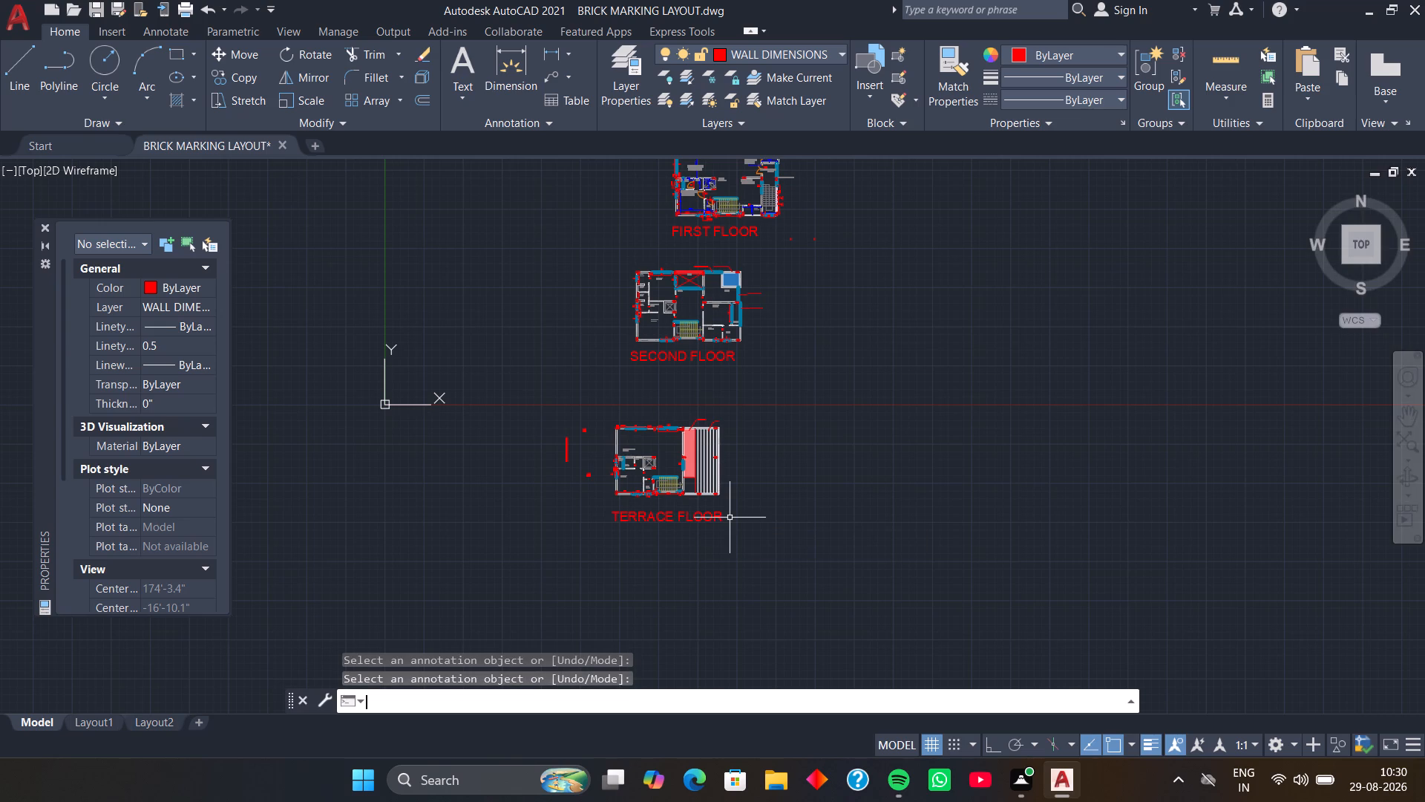
On the TERRACE FLOOR plan, stretch the top edge of the column beside the staircase's W7 window up to the wall's inner face.
scroll(696, 476, "up", 5)
middle_click_drag(657, 495, 756, 408)
middle_click_drag(724, 434, 774, 409)
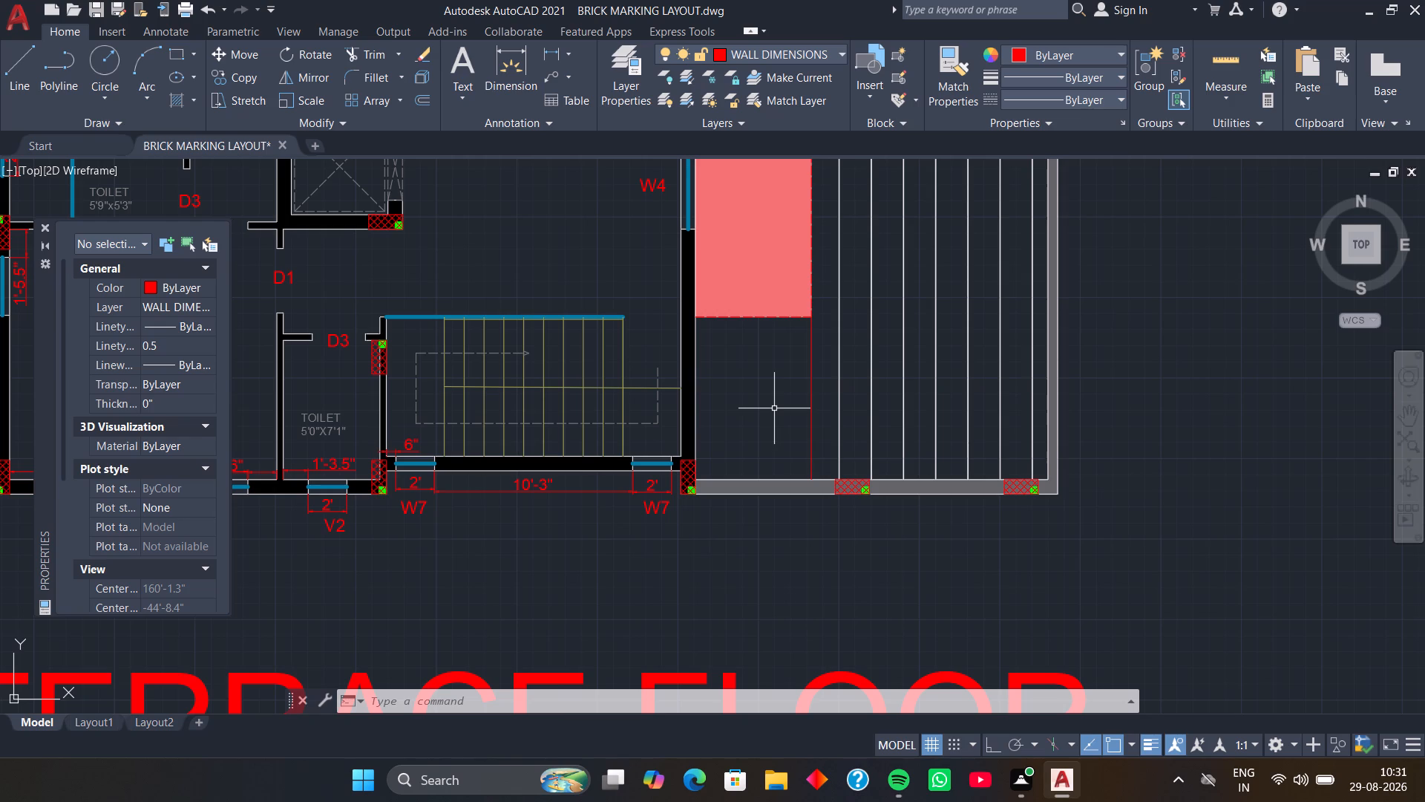
scroll(704, 447, "up", 2)
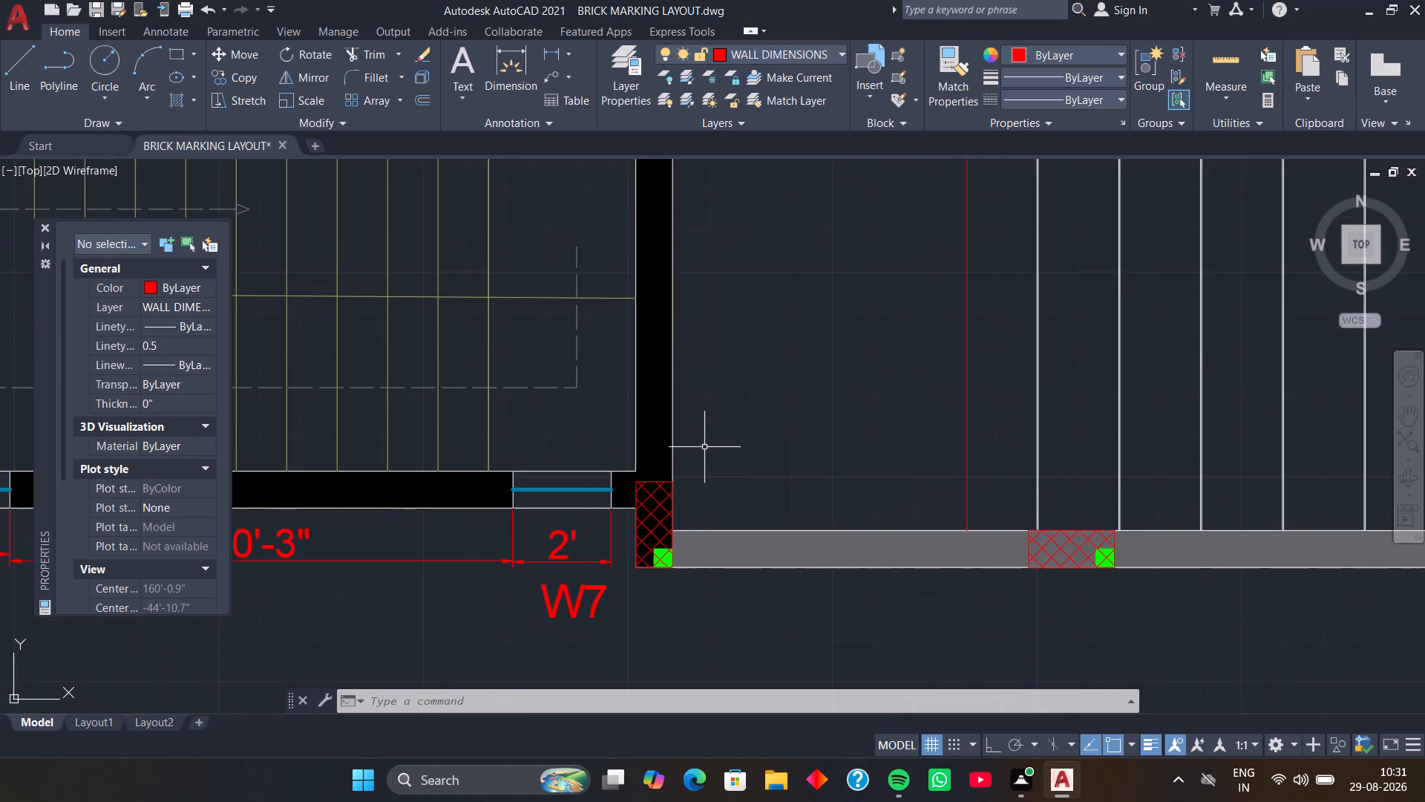
middle_click_drag(704, 452, 745, 434)
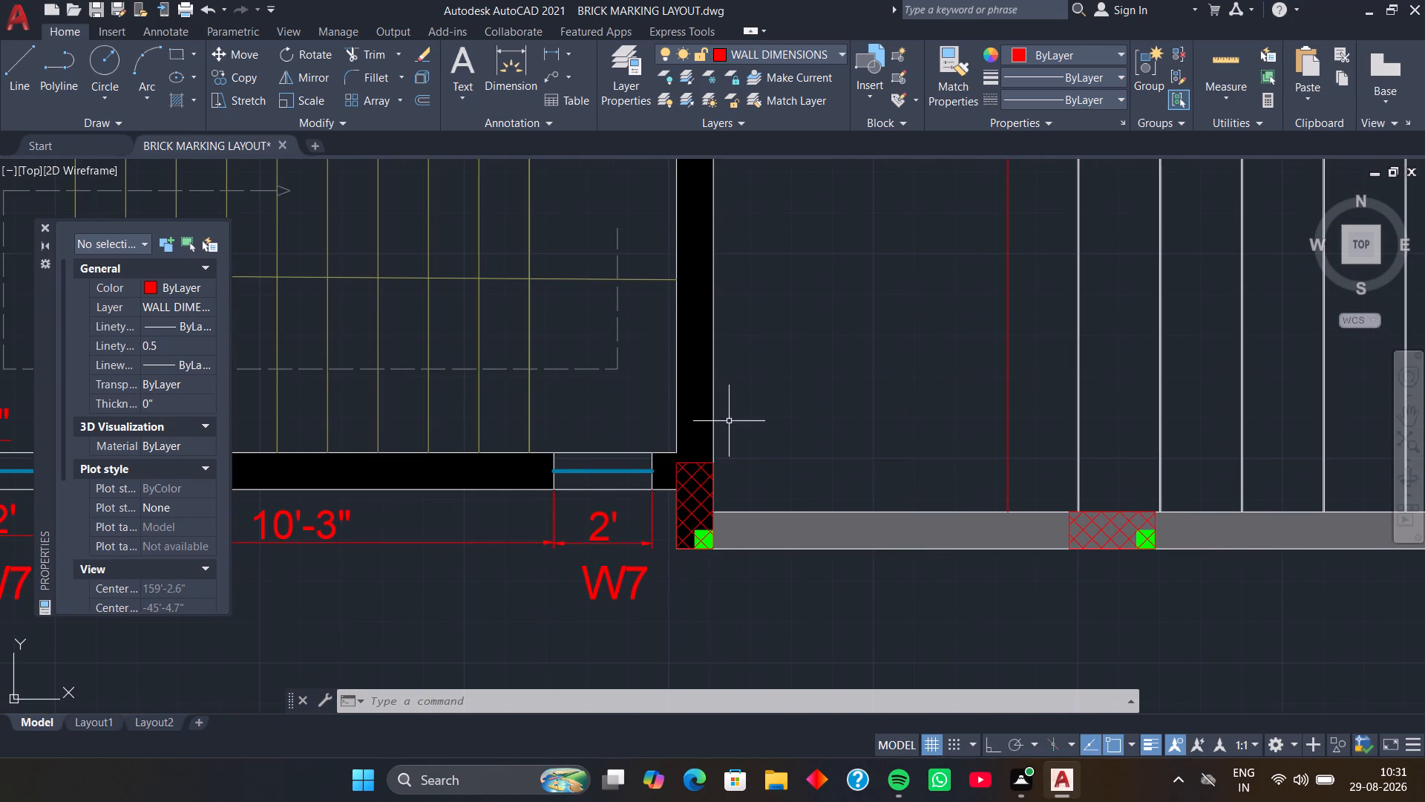
middle_click_drag(729, 421, 746, 419)
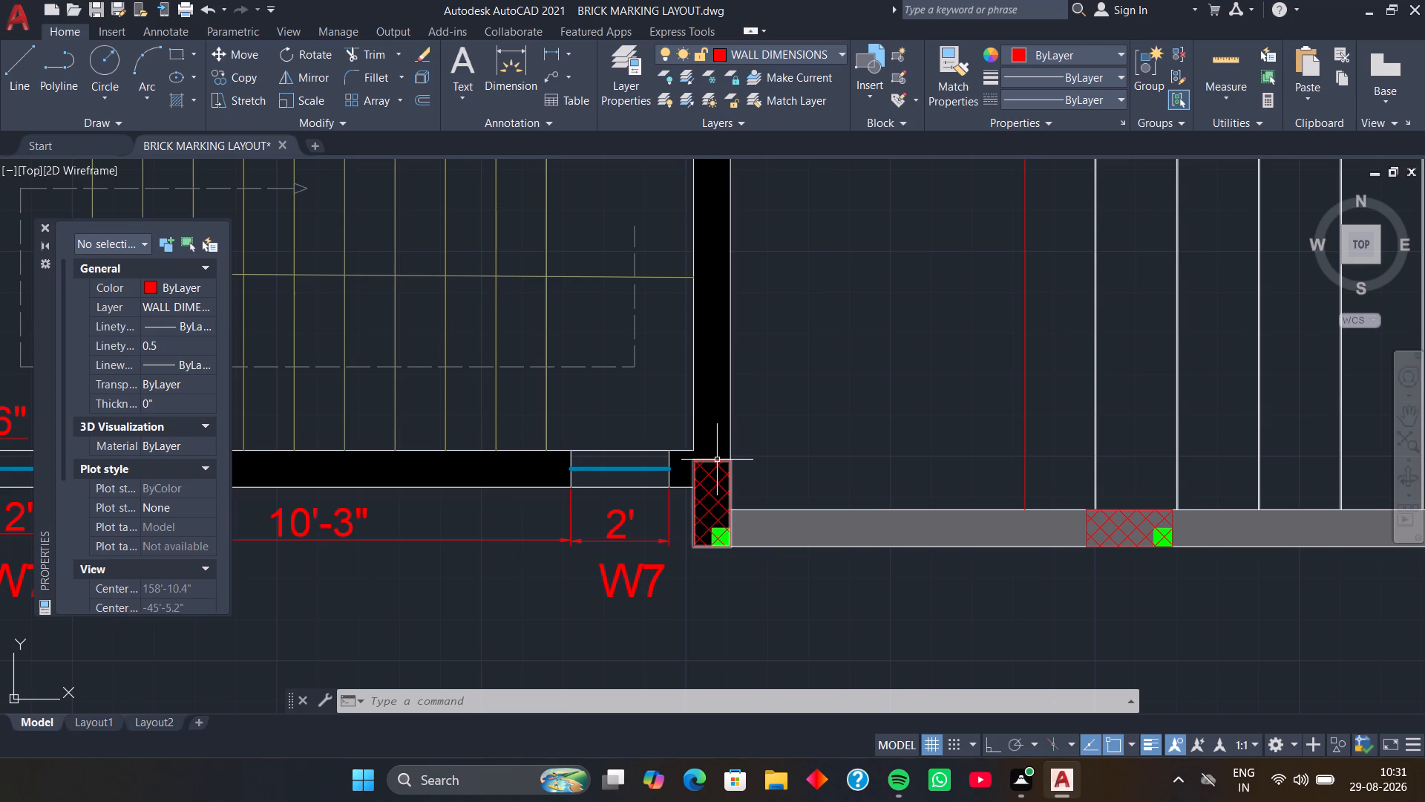
left_click(717, 460)
left_click(715, 463)
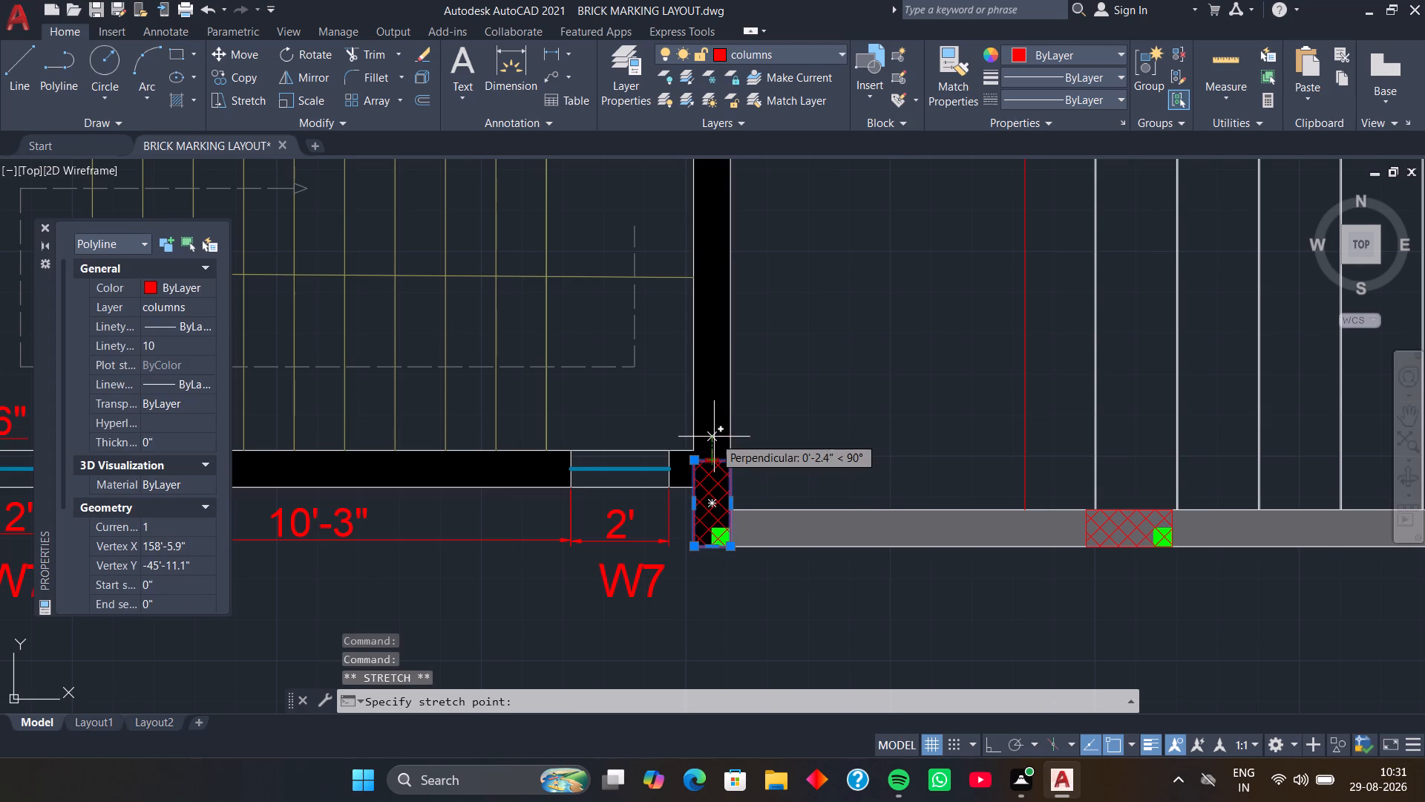
key("space")
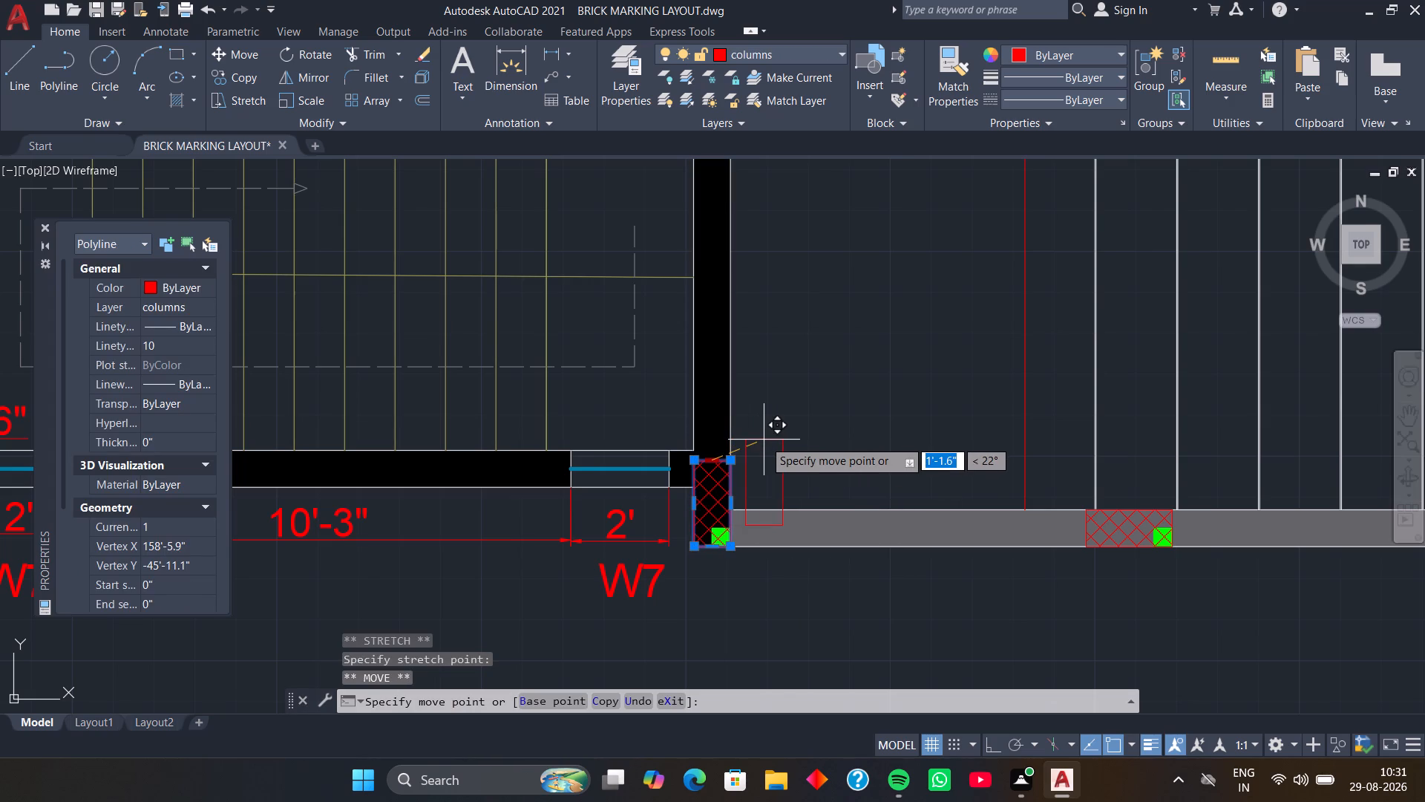
key("Escape")
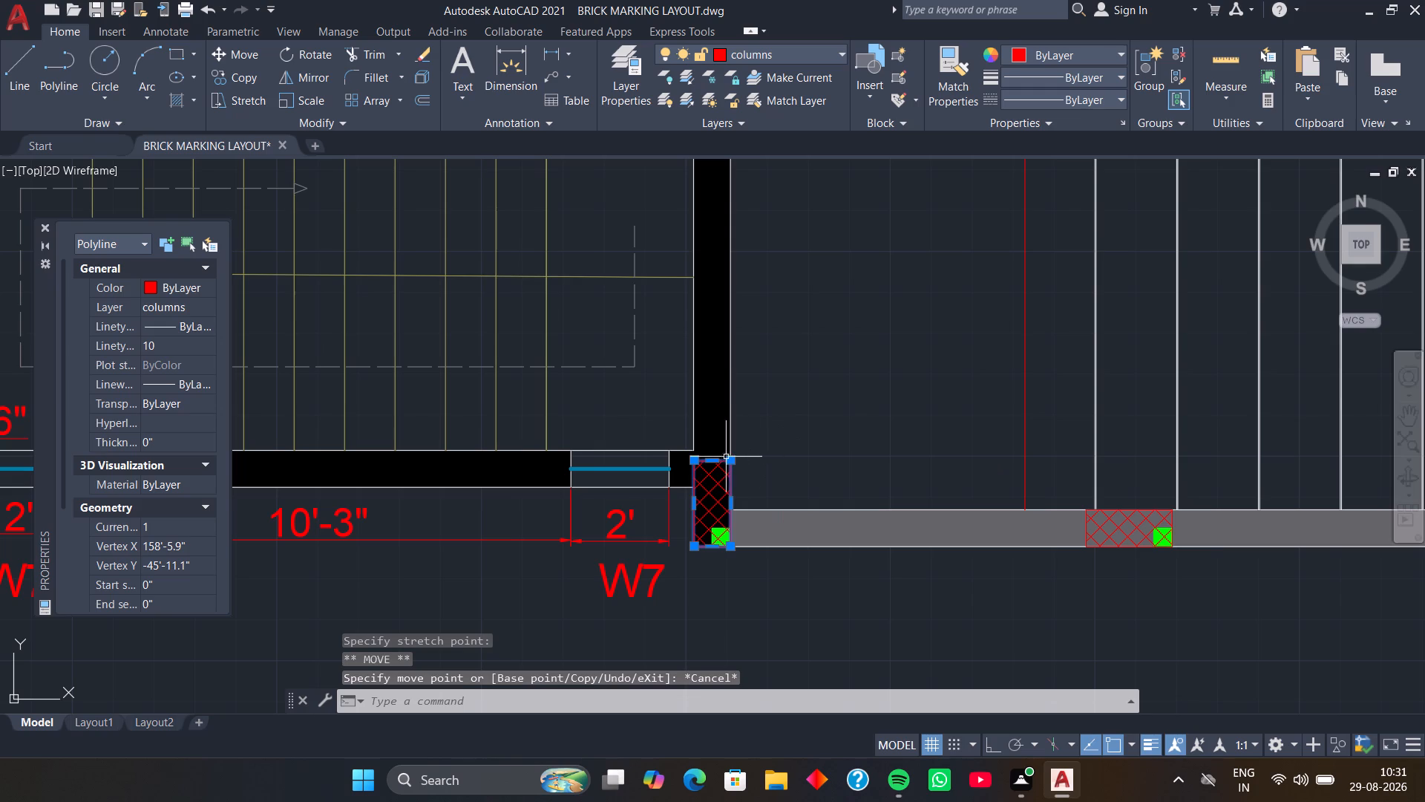
left_click(713, 459)
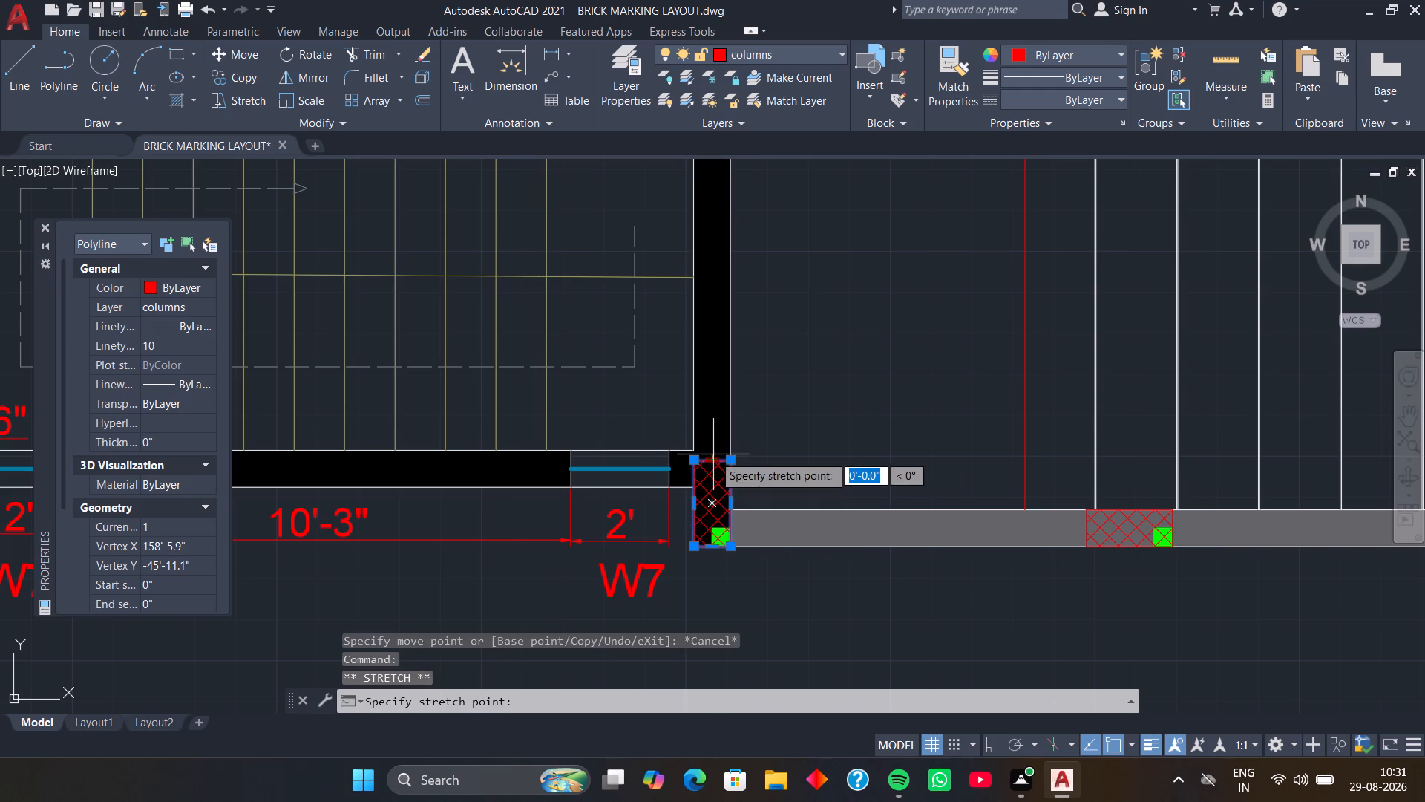
left_click(713, 450)
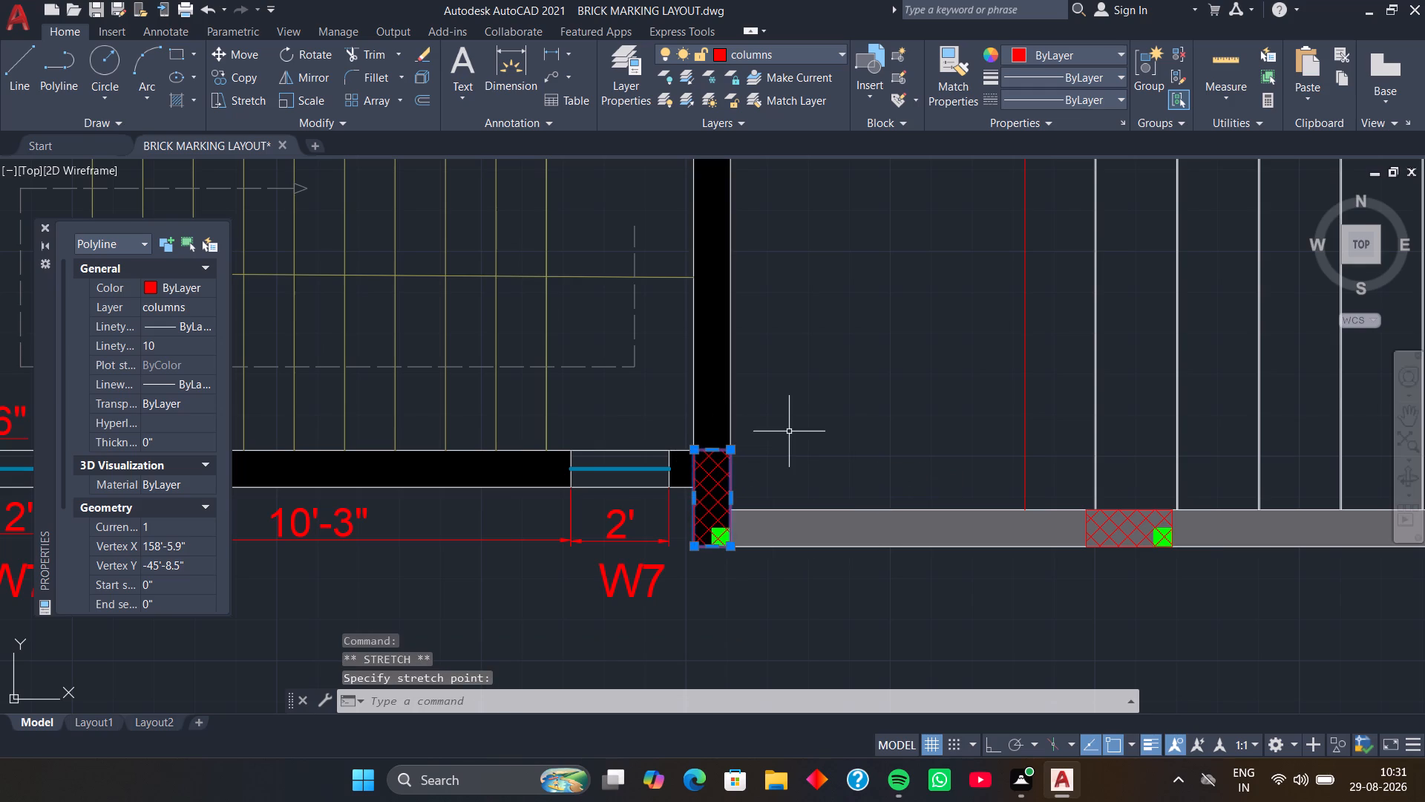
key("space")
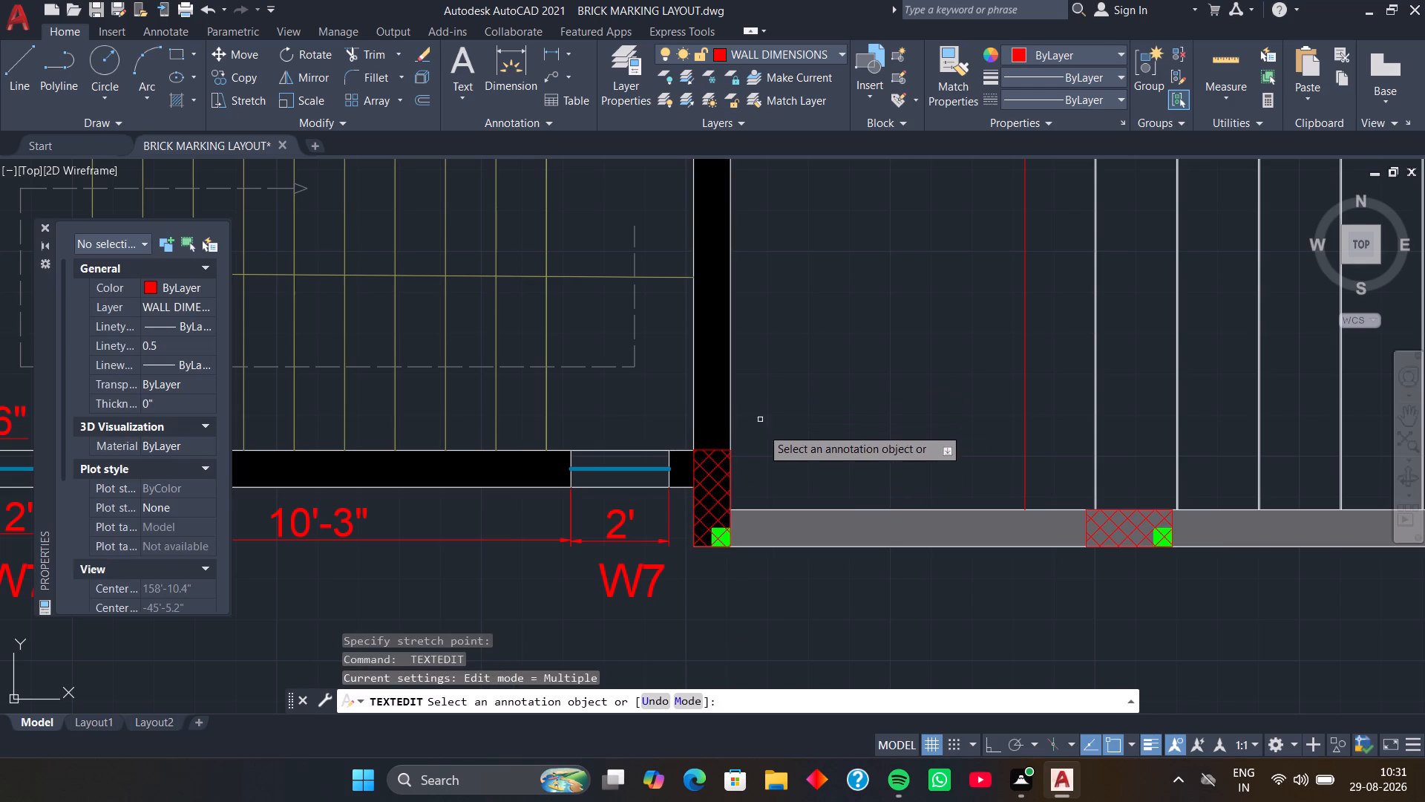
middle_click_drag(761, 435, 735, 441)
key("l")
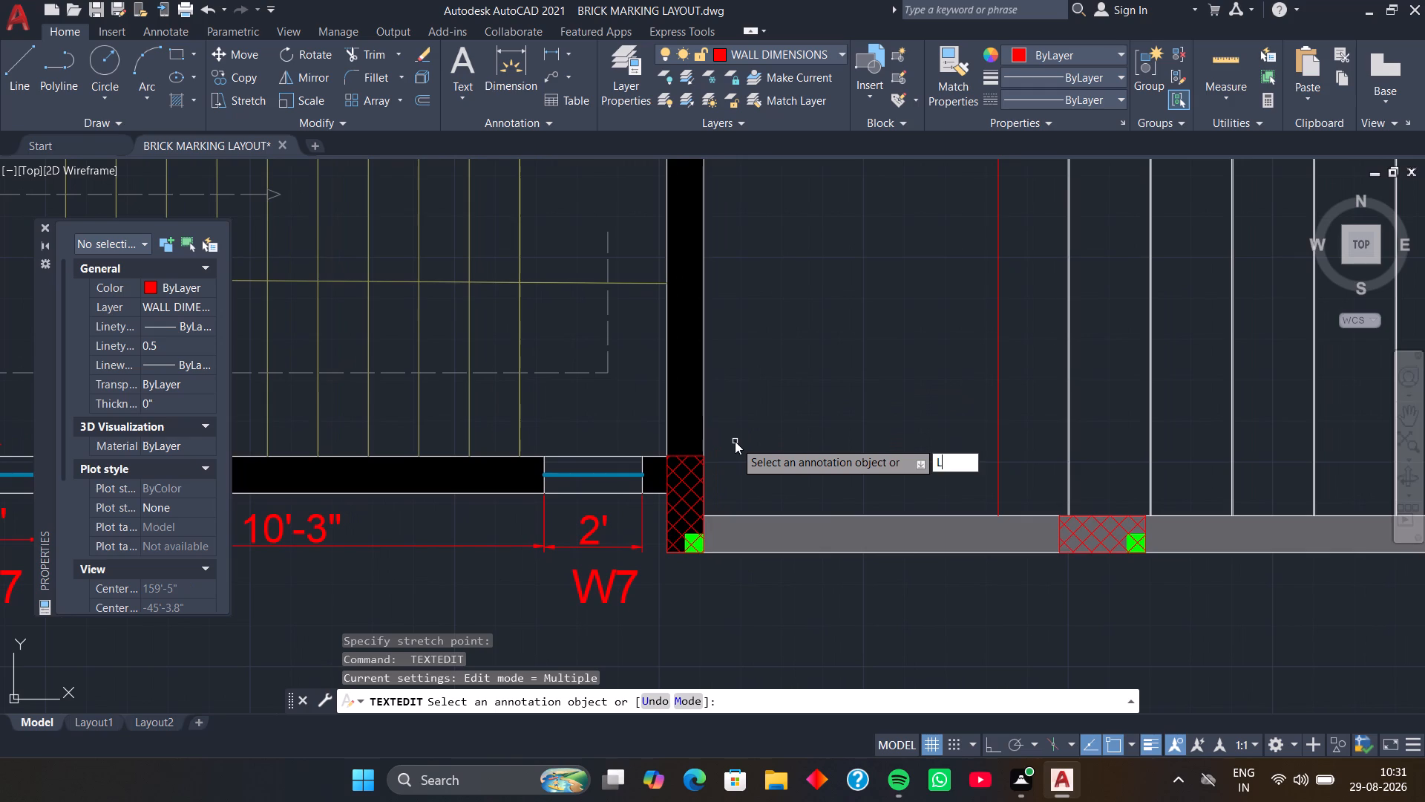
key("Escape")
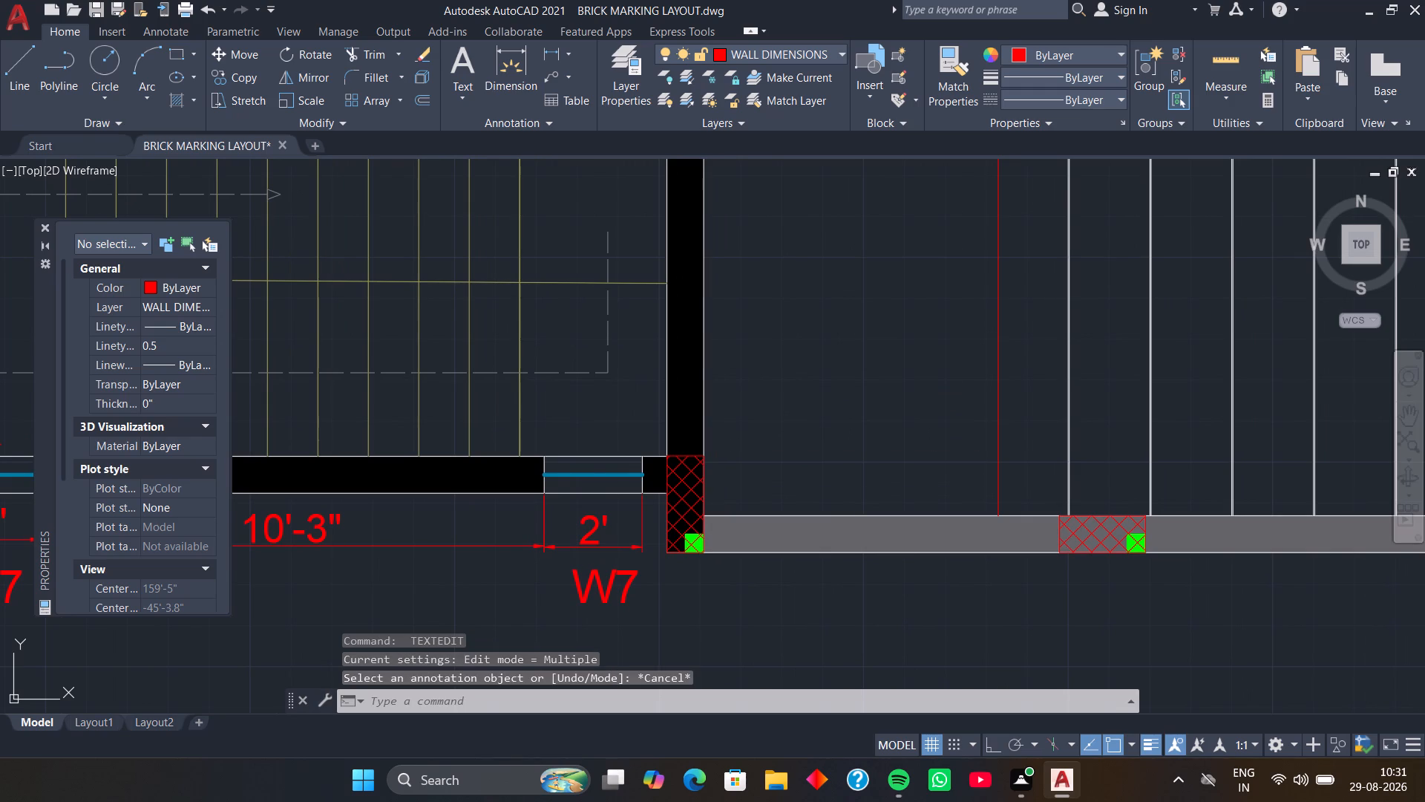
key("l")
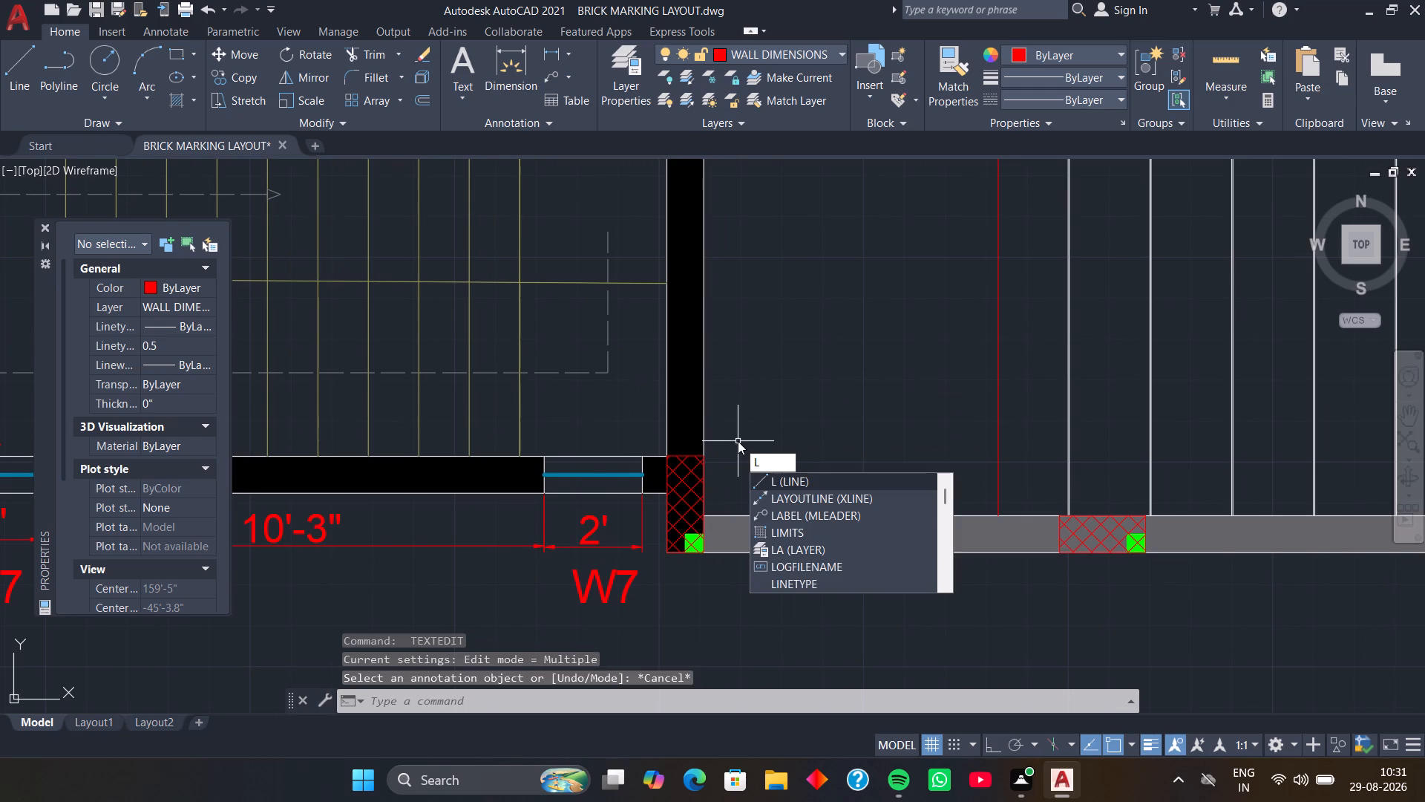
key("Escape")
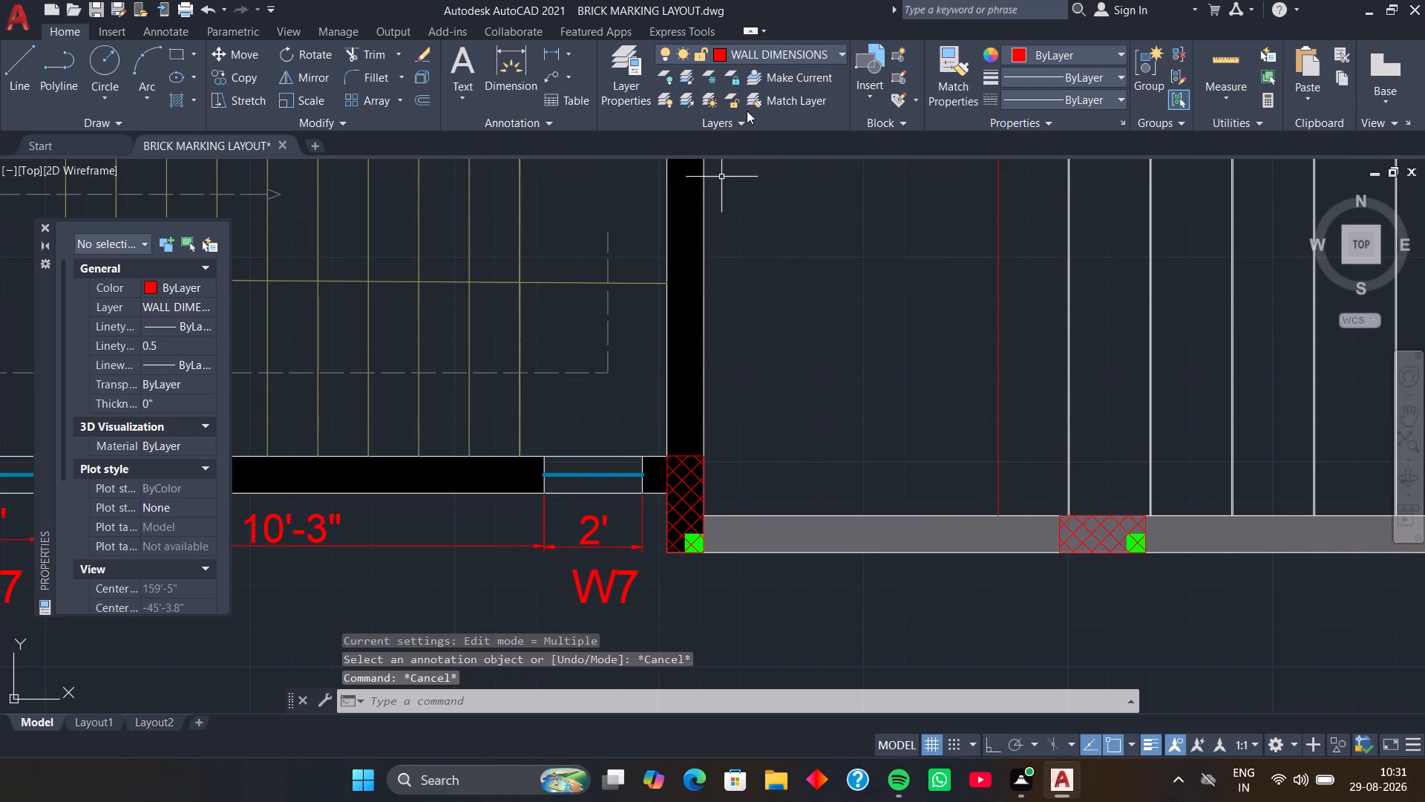
On the dotted line layer, draw a line 6" up from the column's top corner along the wall and about 6' across to the red vertical line.
left_click(838, 53)
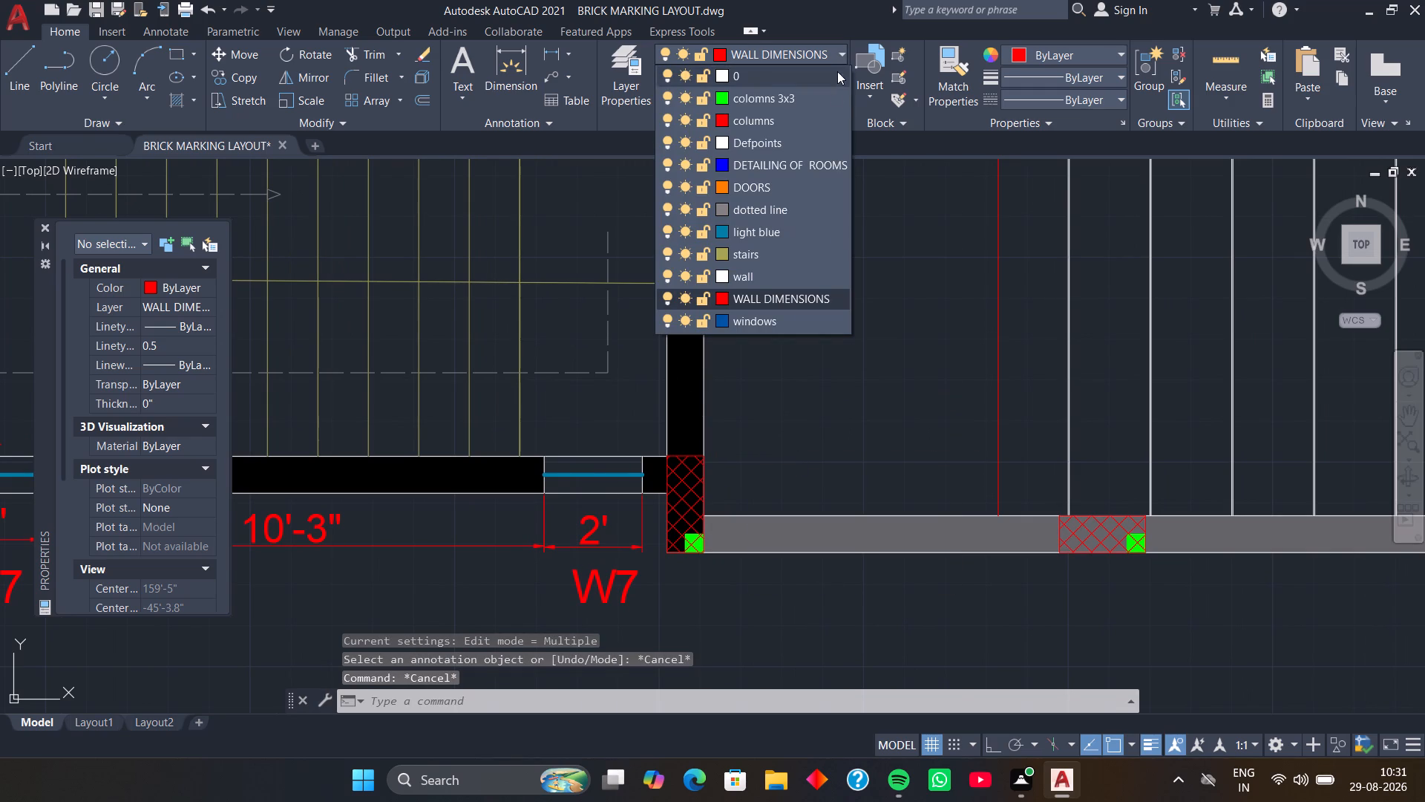
left_click(817, 218)
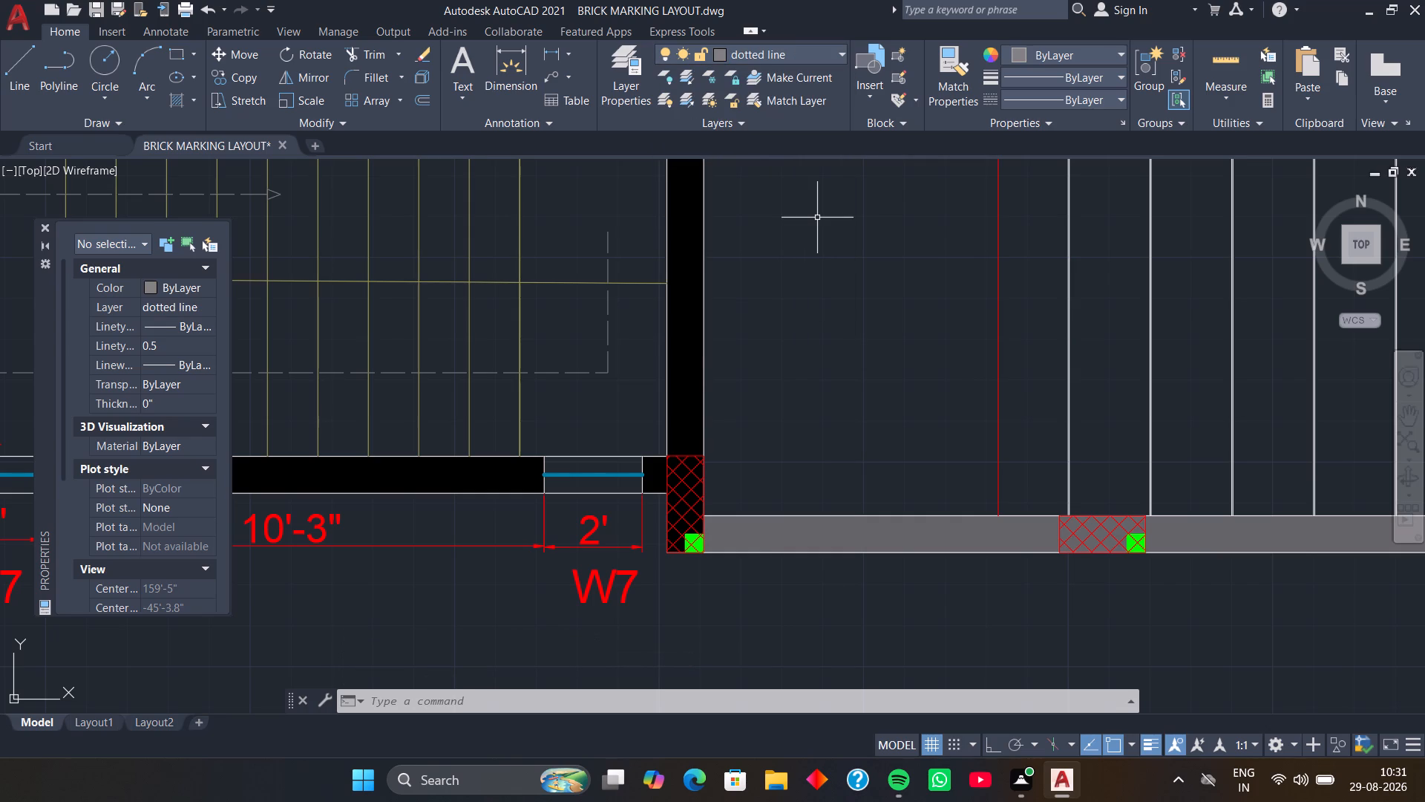
left_click(776, 321)
key("l")
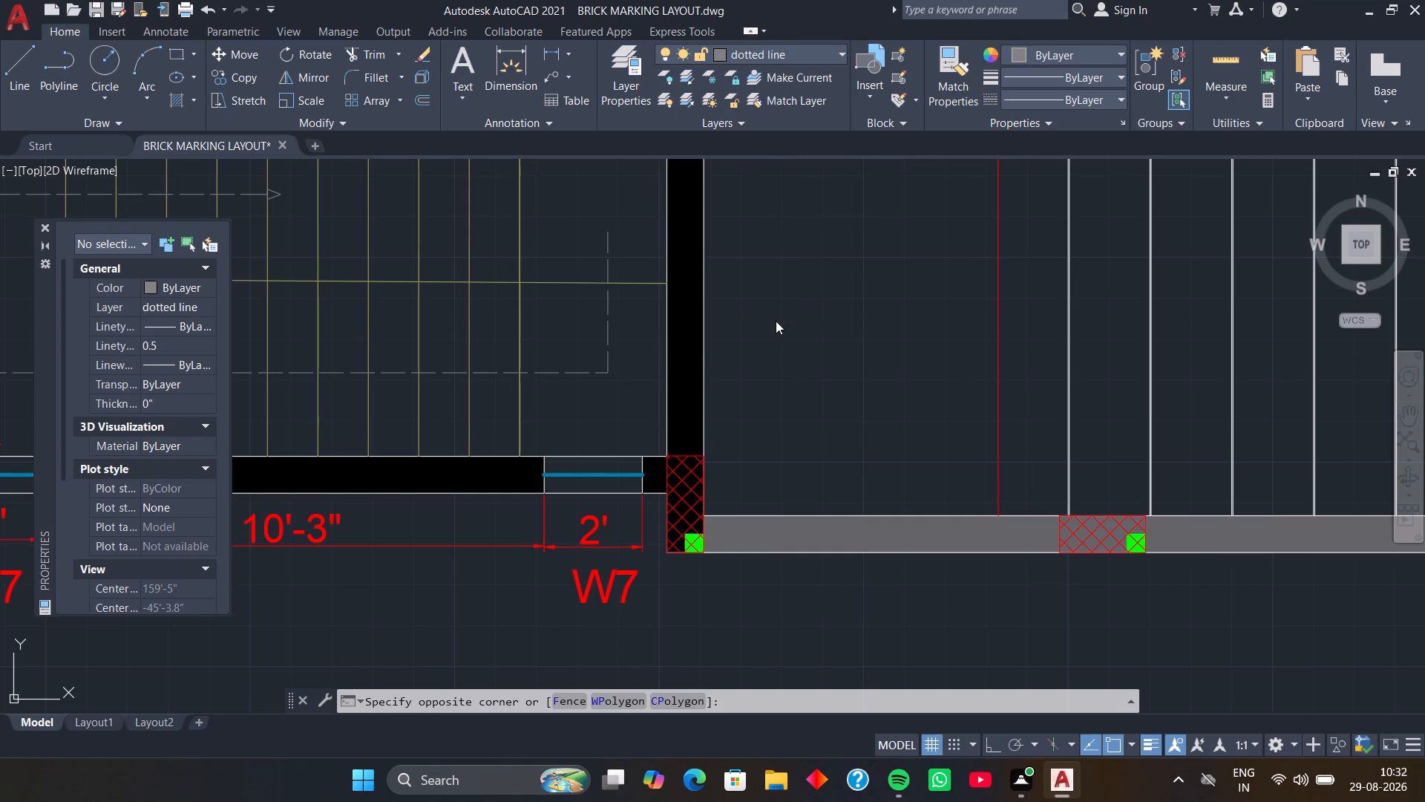
key("space")
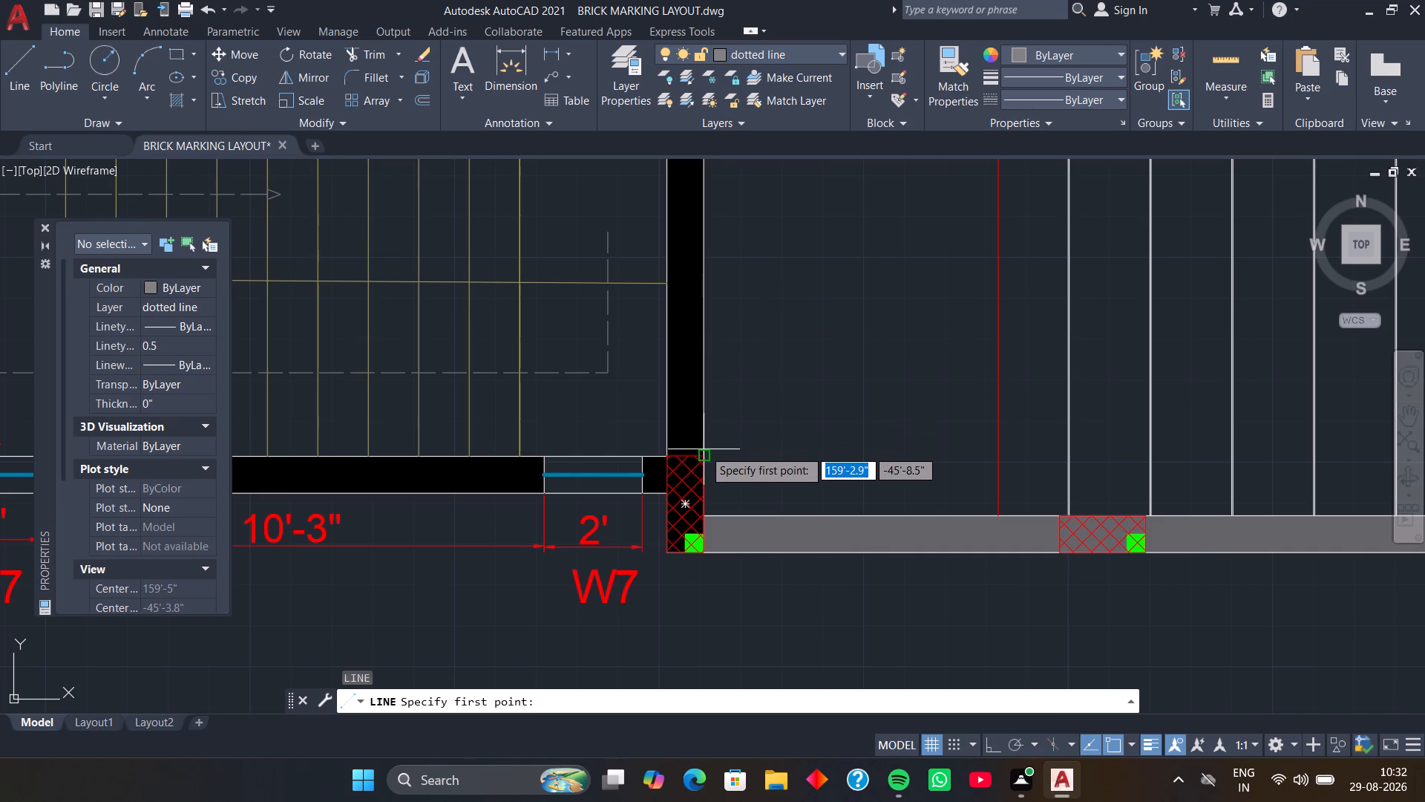
left_click(704, 453)
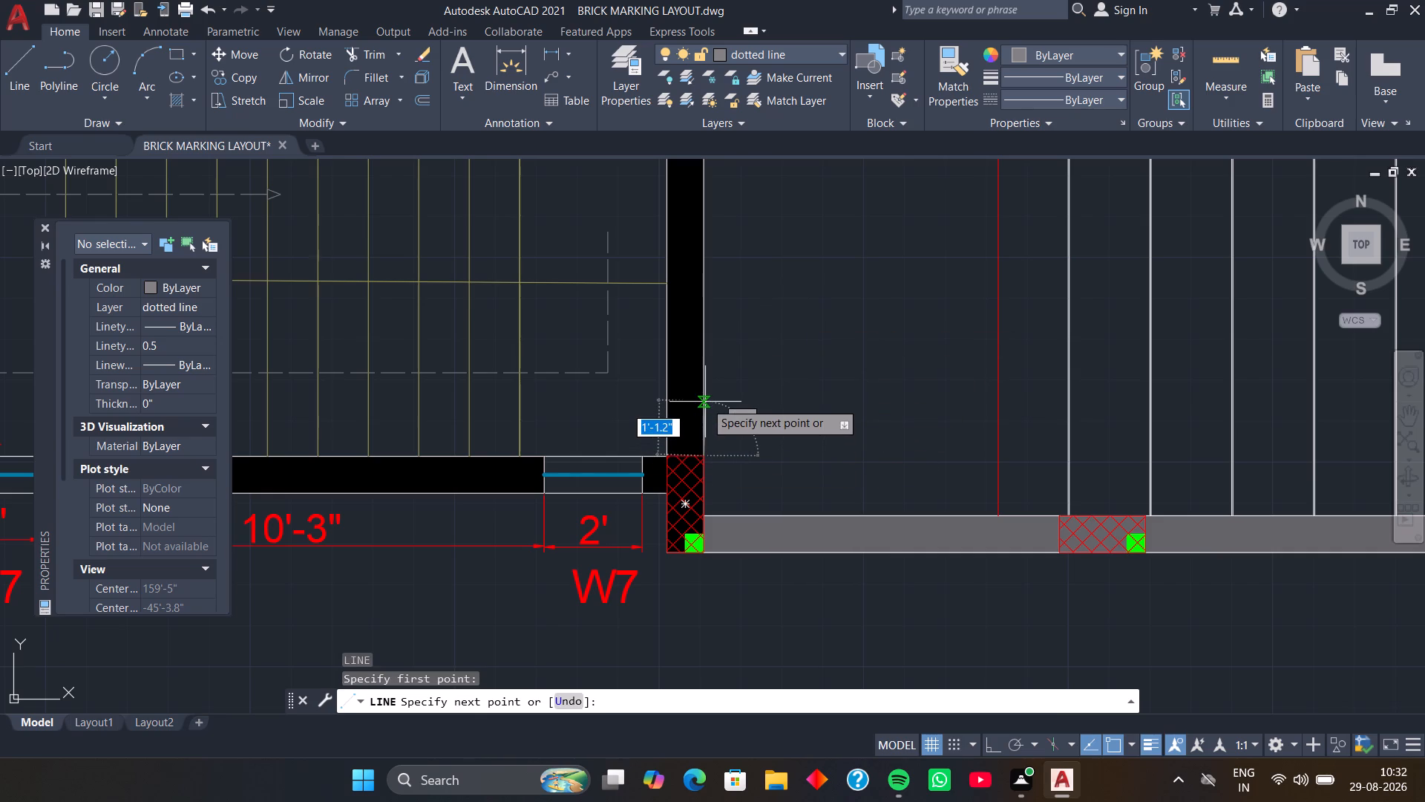
key("6")
key("Return")
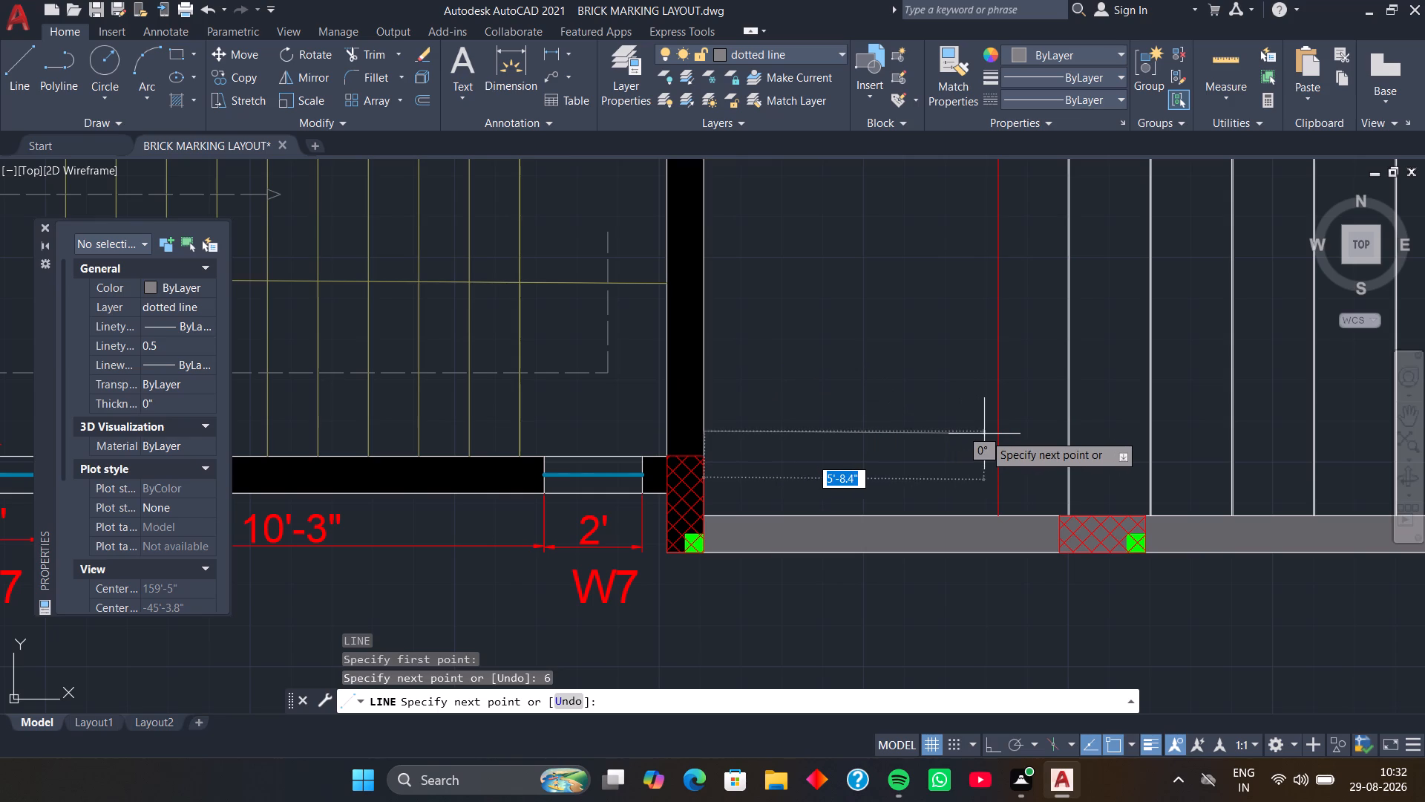
key("F8")
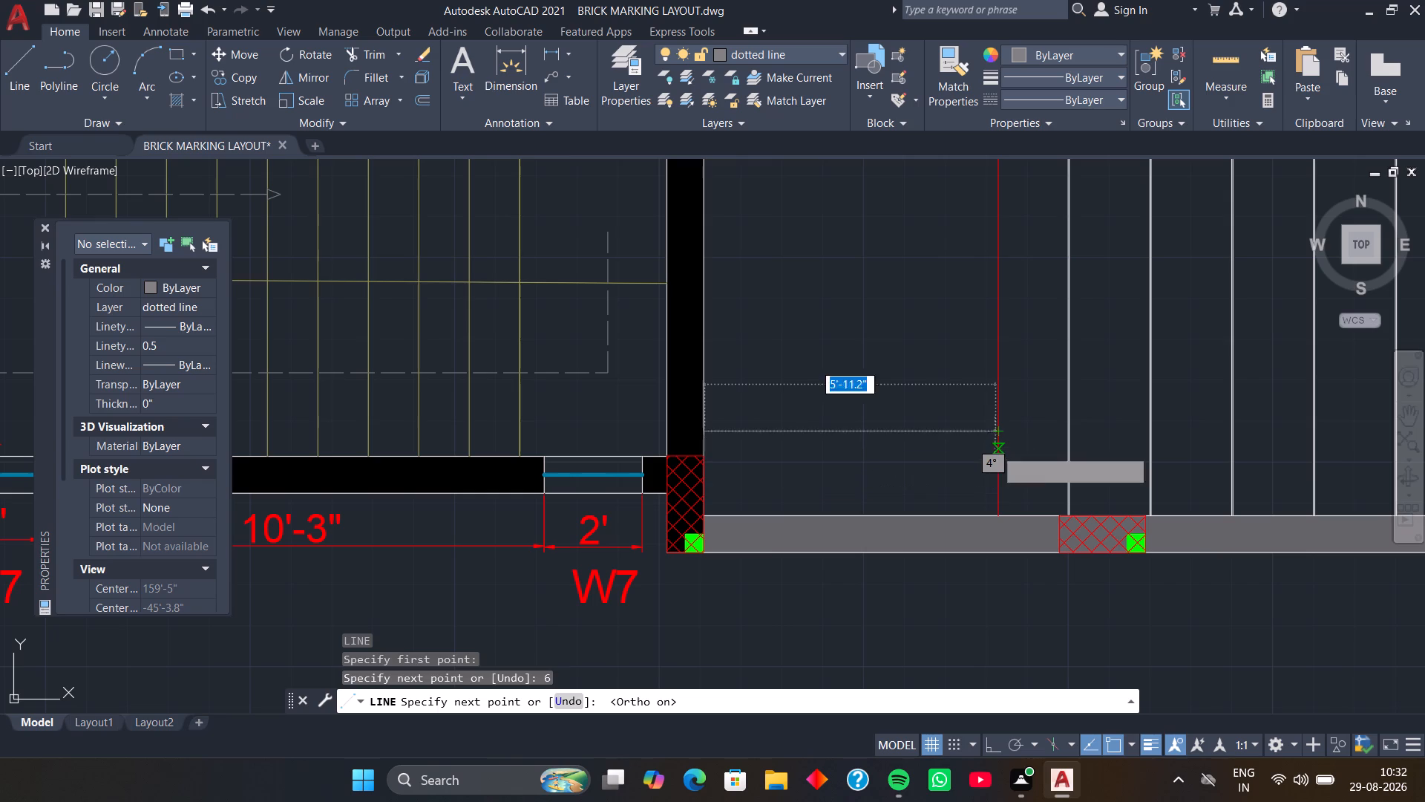
left_click(995, 431)
key("space")
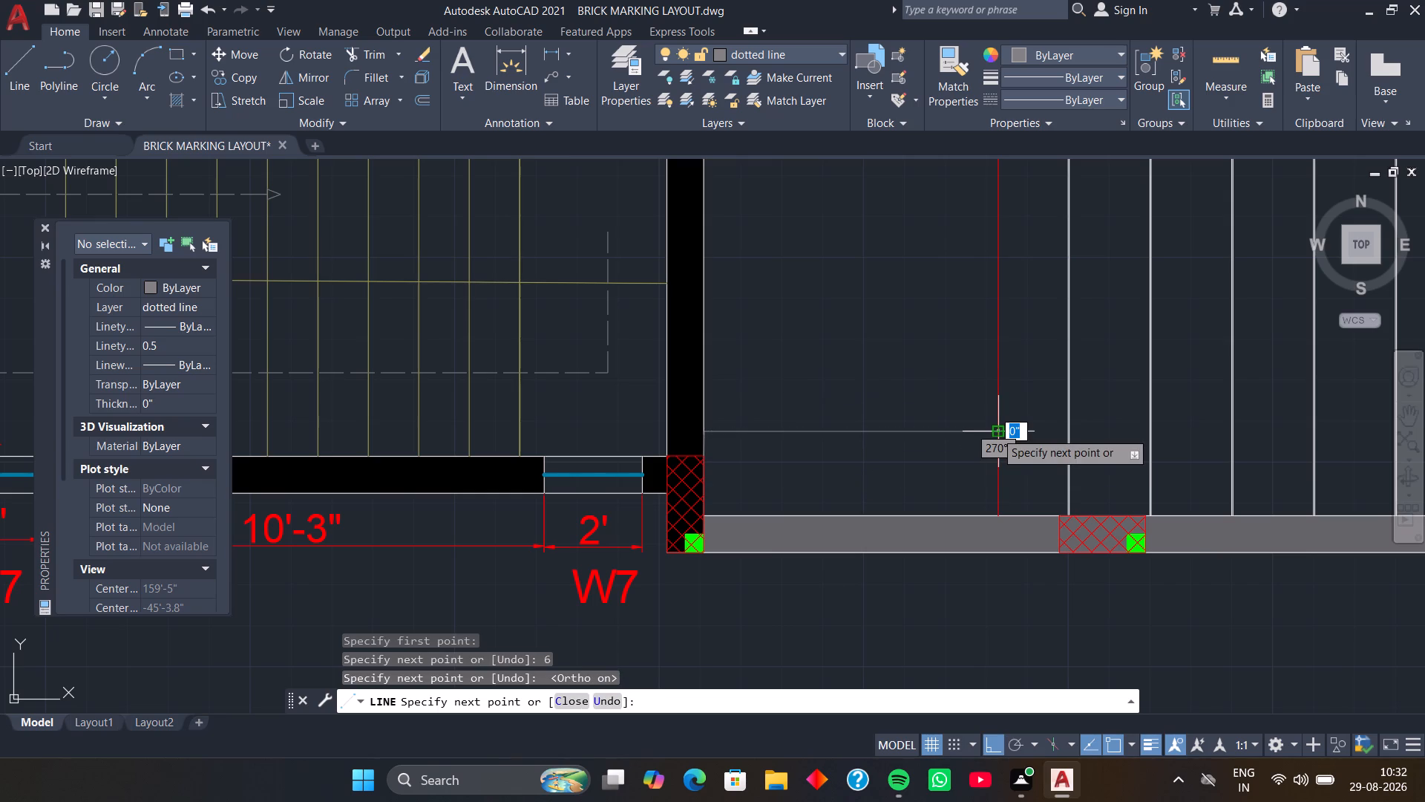
On the columns layer with linetype ACAD_ISO02W100, draw a diagonal from the red-filled block's lower outer corner to the grey wall's inner corner beside the column.
scroll(906, 351, "down", 2)
middle_click_drag(906, 351, 920, 359)
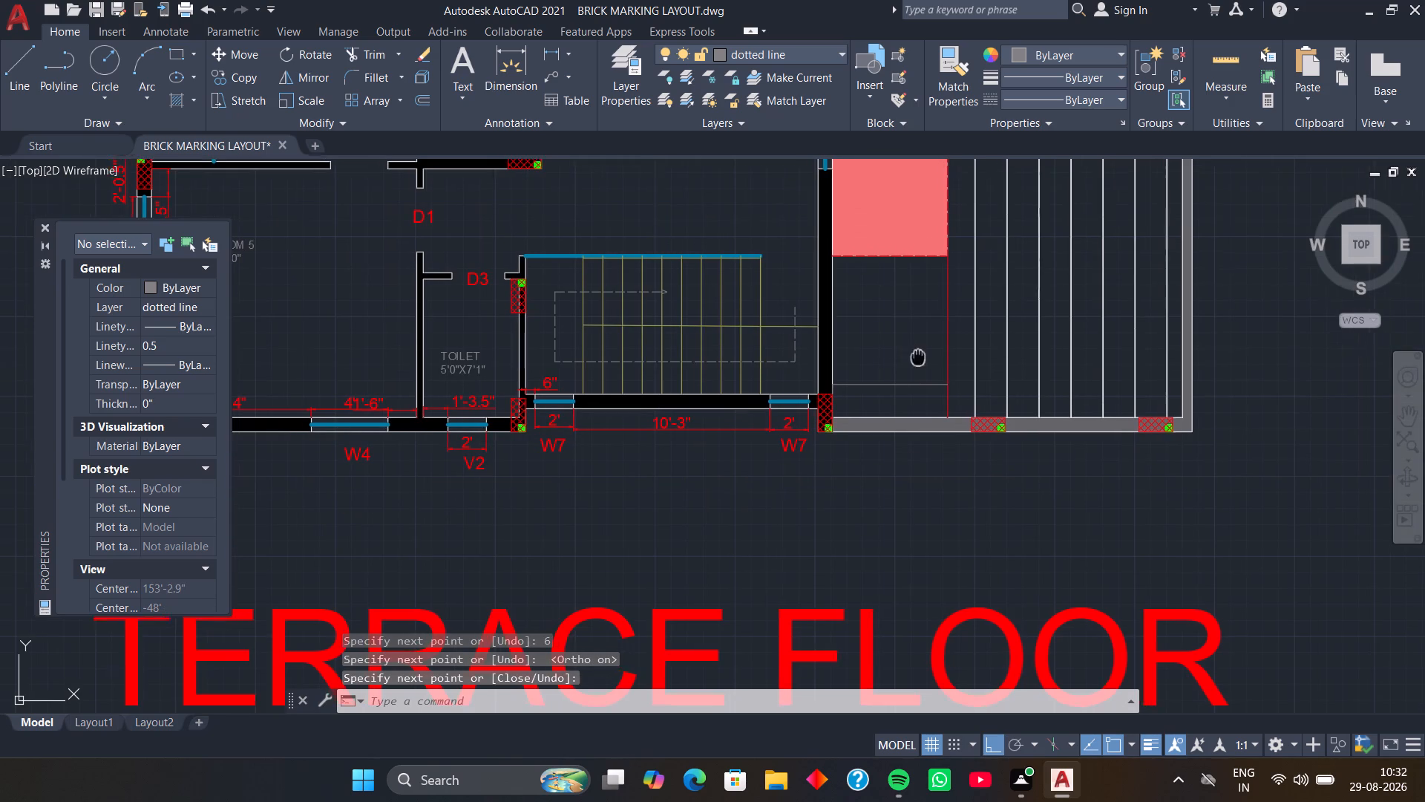
middle_click_drag(920, 359, 928, 368)
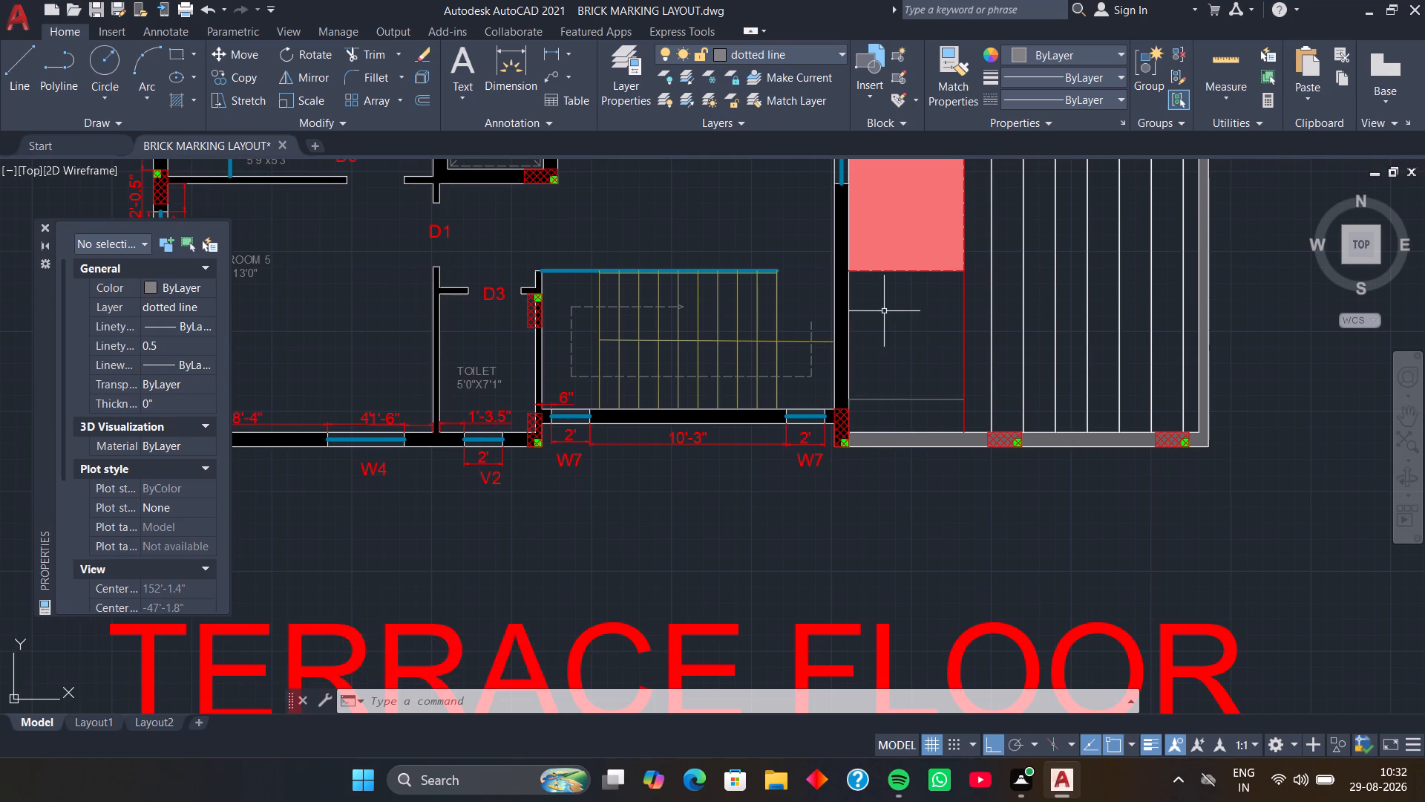
middle_click_drag(884, 311, 902, 322)
left_click(842, 53)
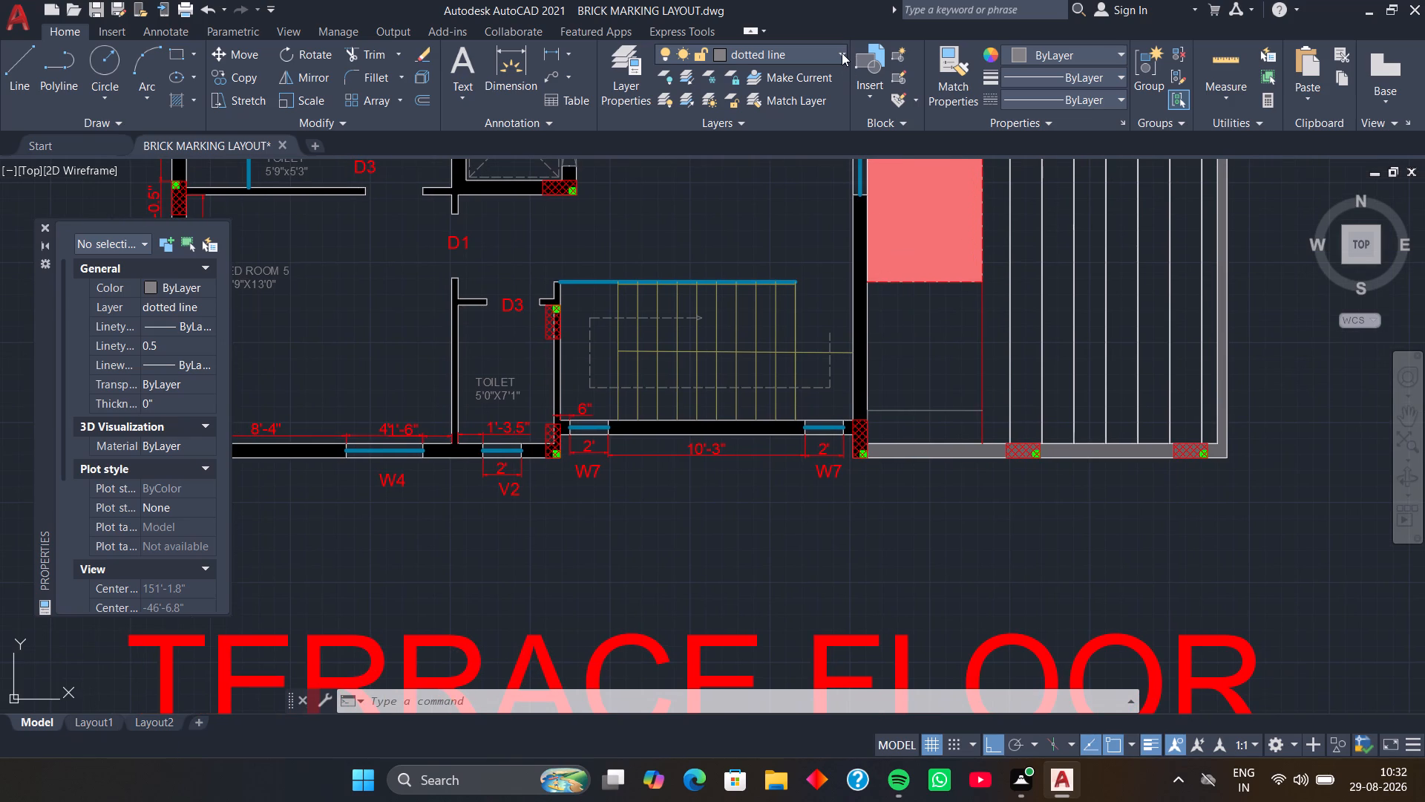
left_click(801, 125)
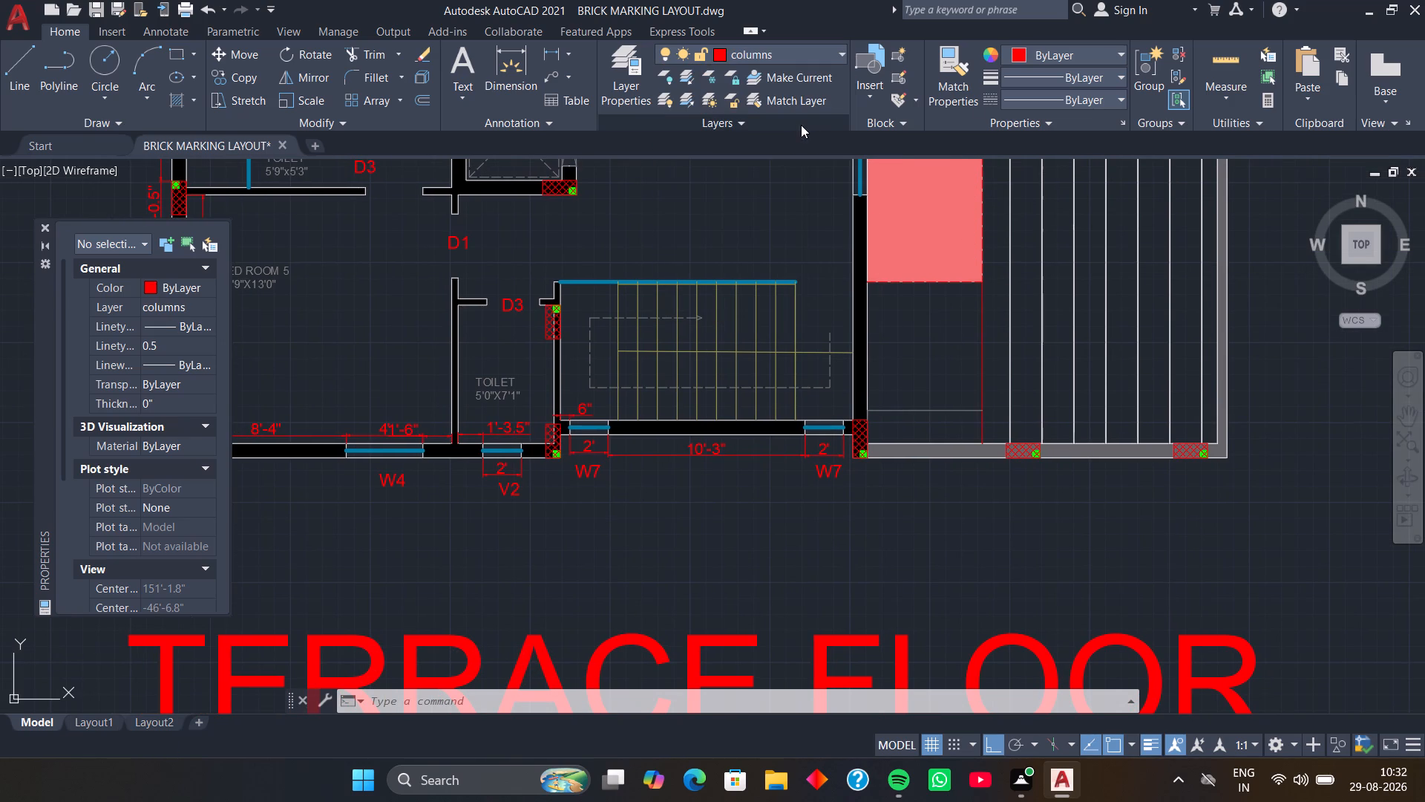
left_click(1117, 99)
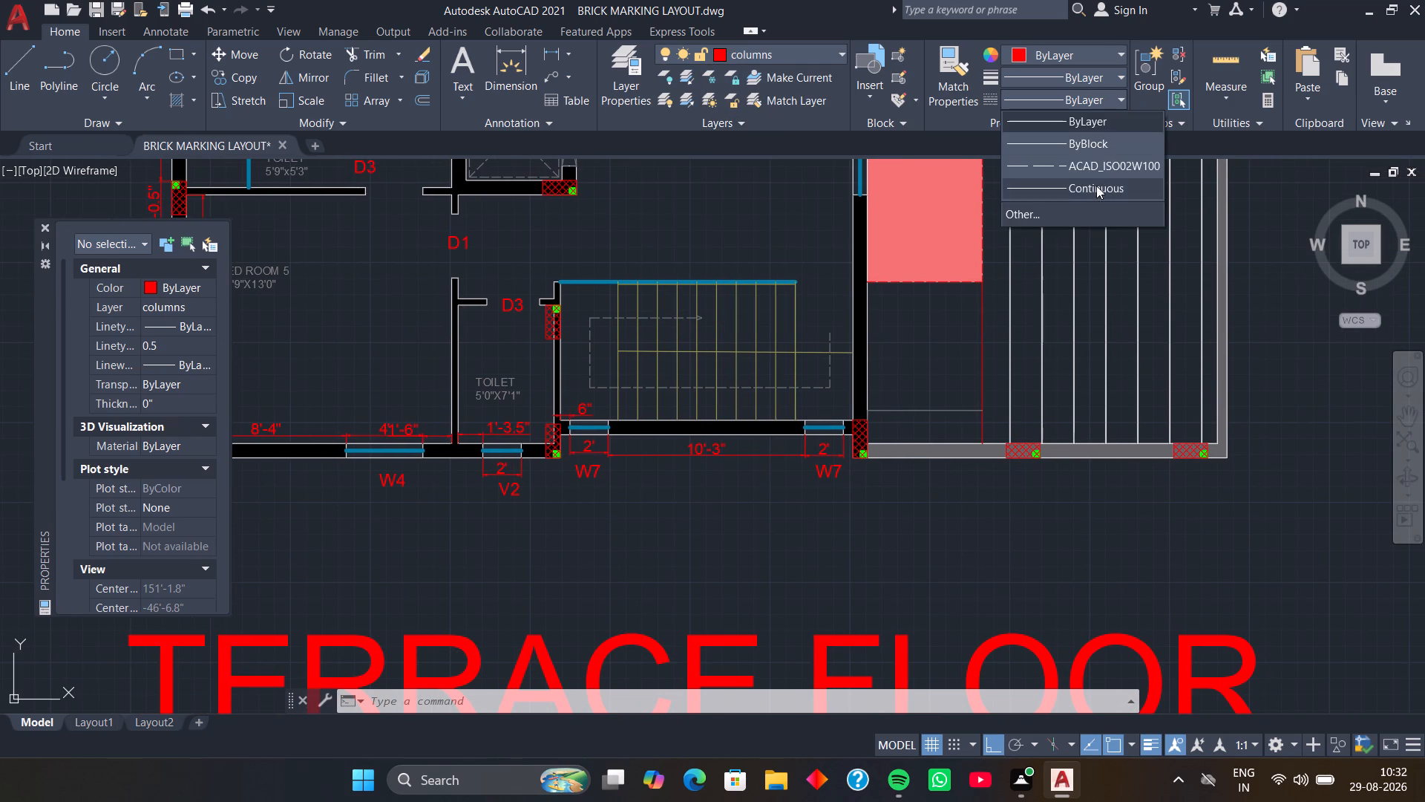
left_click(1098, 172)
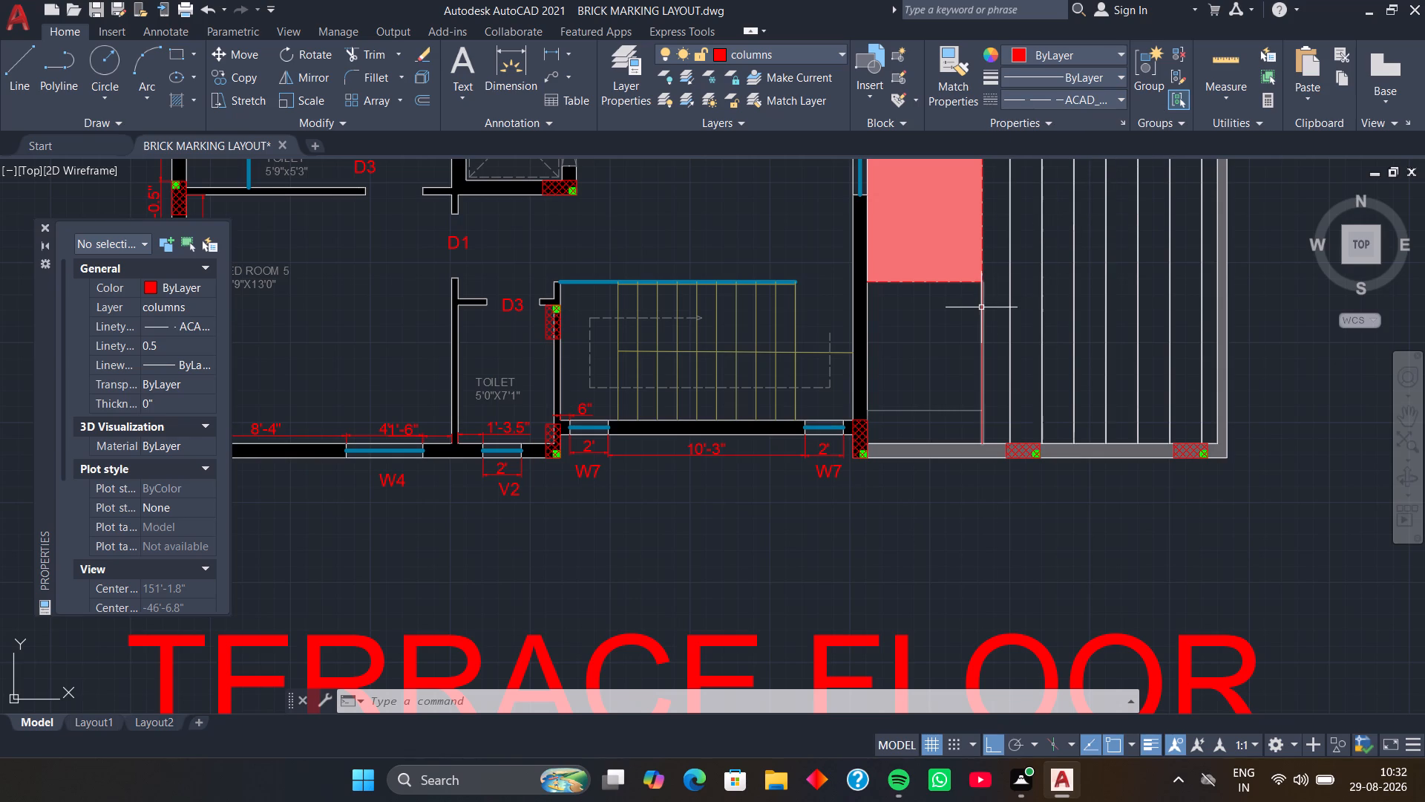
type("L")
key("space")
scroll(982, 276, "up", 3)
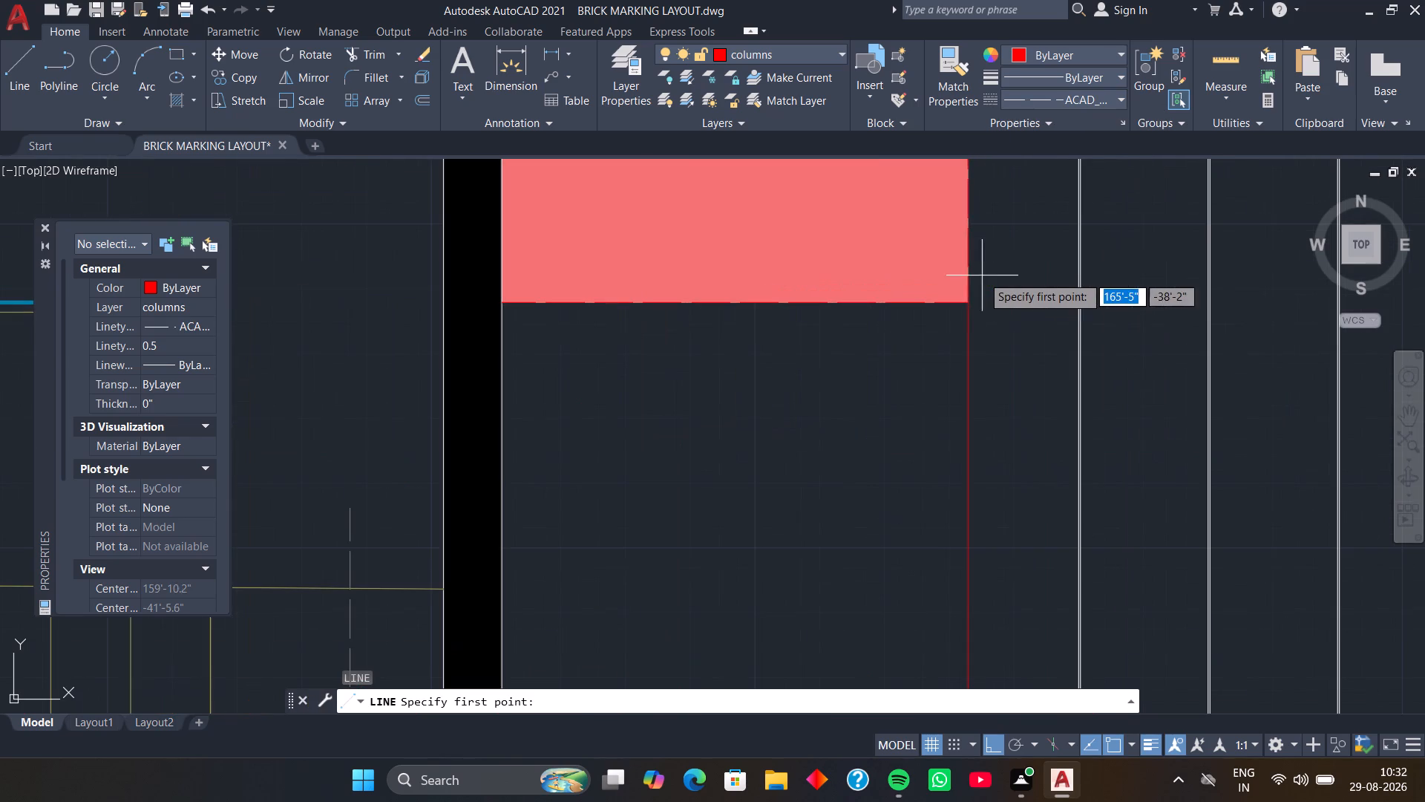
left_click(968, 305)
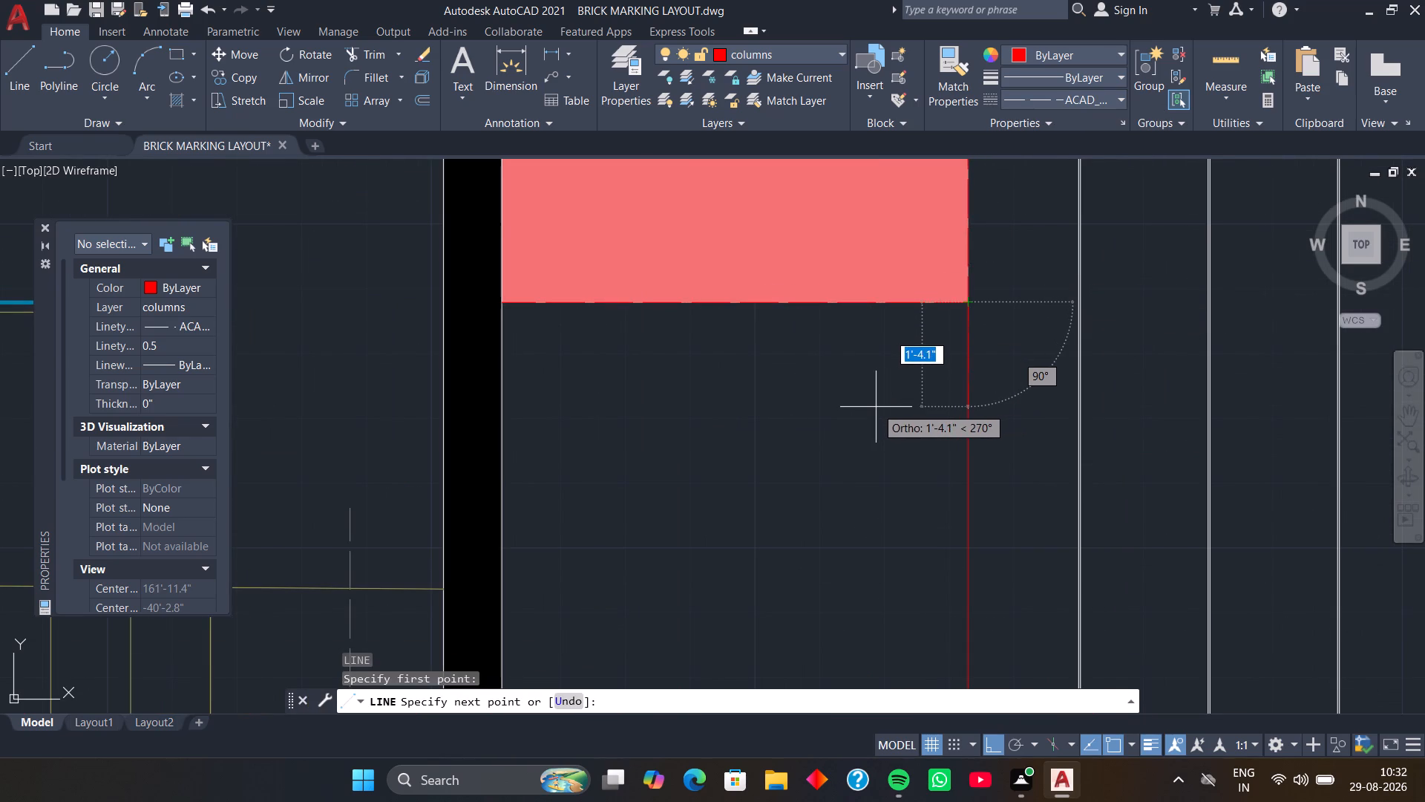
key("F8")
scroll(876, 406, "down", 3)
middle_click_drag(876, 406, 915, 336)
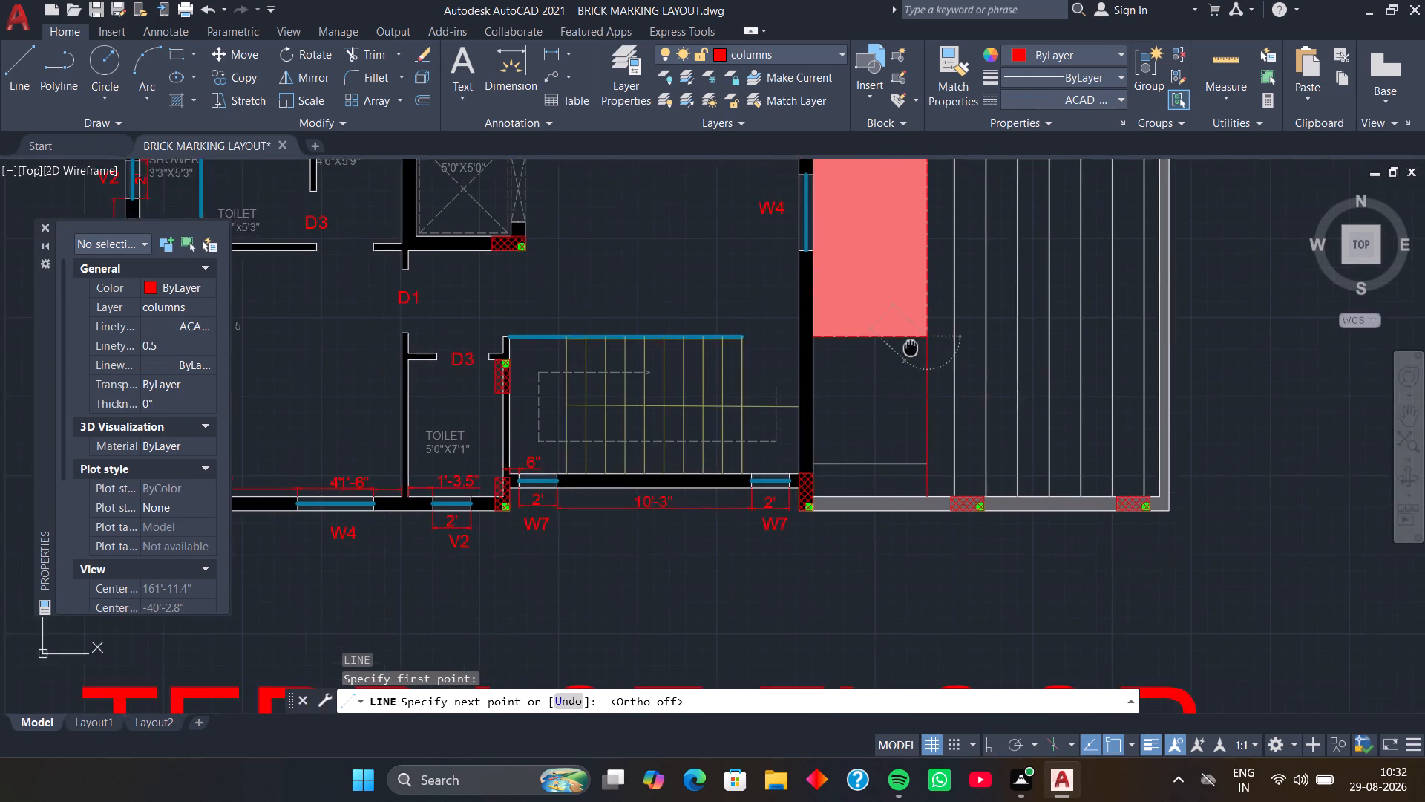
middle_click_drag(915, 336, 941, 261)
scroll(856, 402, "up", 3)
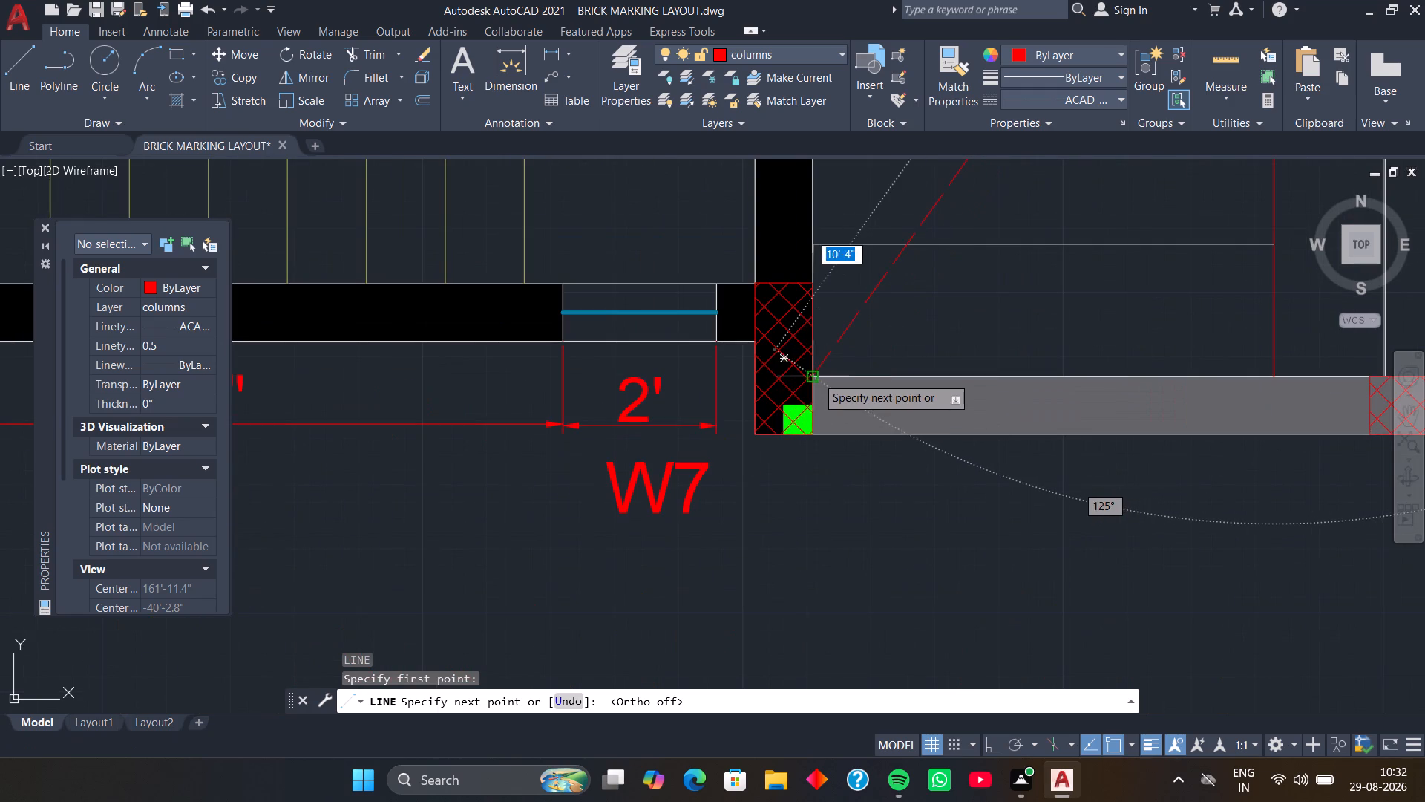
left_click(816, 376)
key("space")
Draw the crossing dashed diagonal from the red-filled block's lower corner at the black wall to the red vertical line's foot at the grey wall.
key("space")
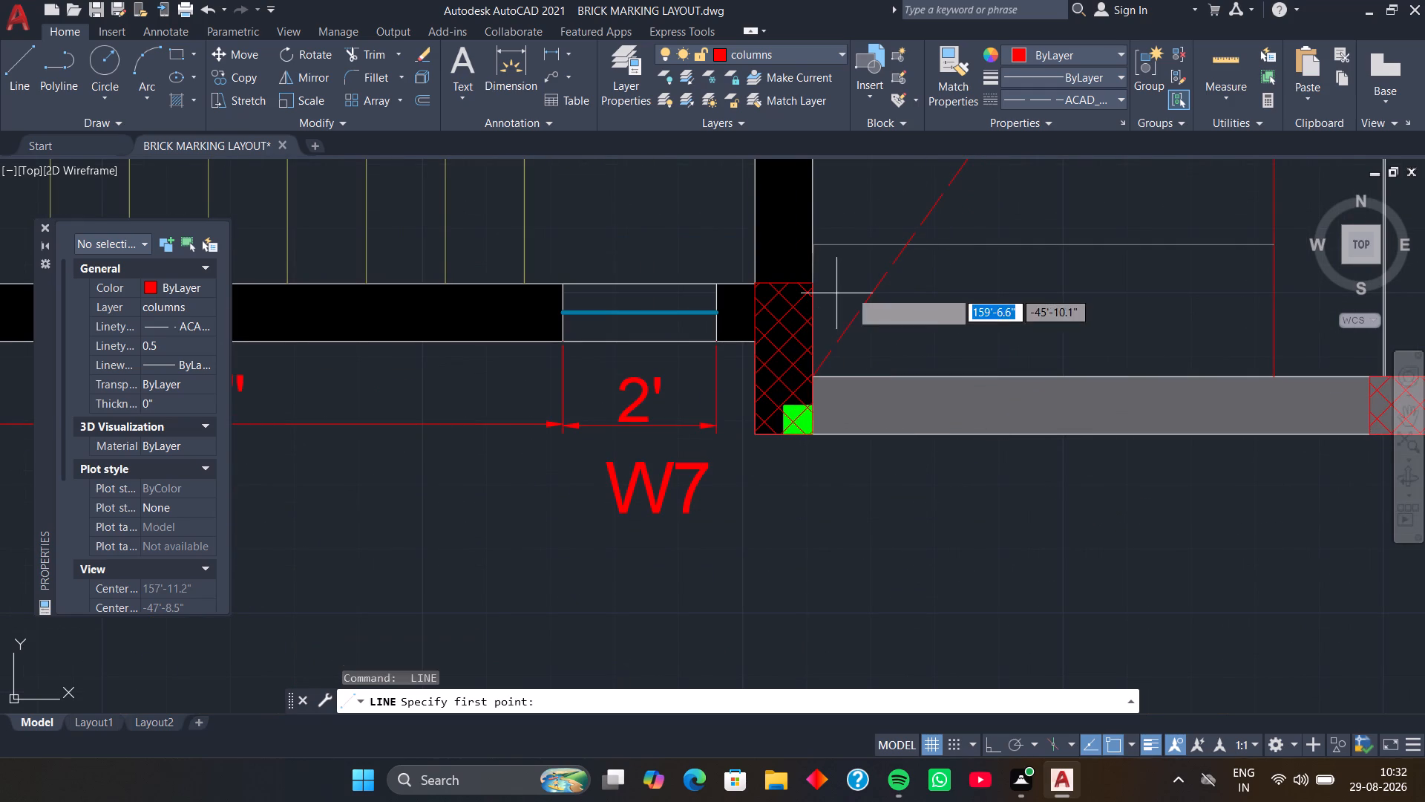
scroll(871, 284, "down", 2)
middle_click_drag(868, 241, 898, 430)
middle_click_drag(888, 297, 908, 357)
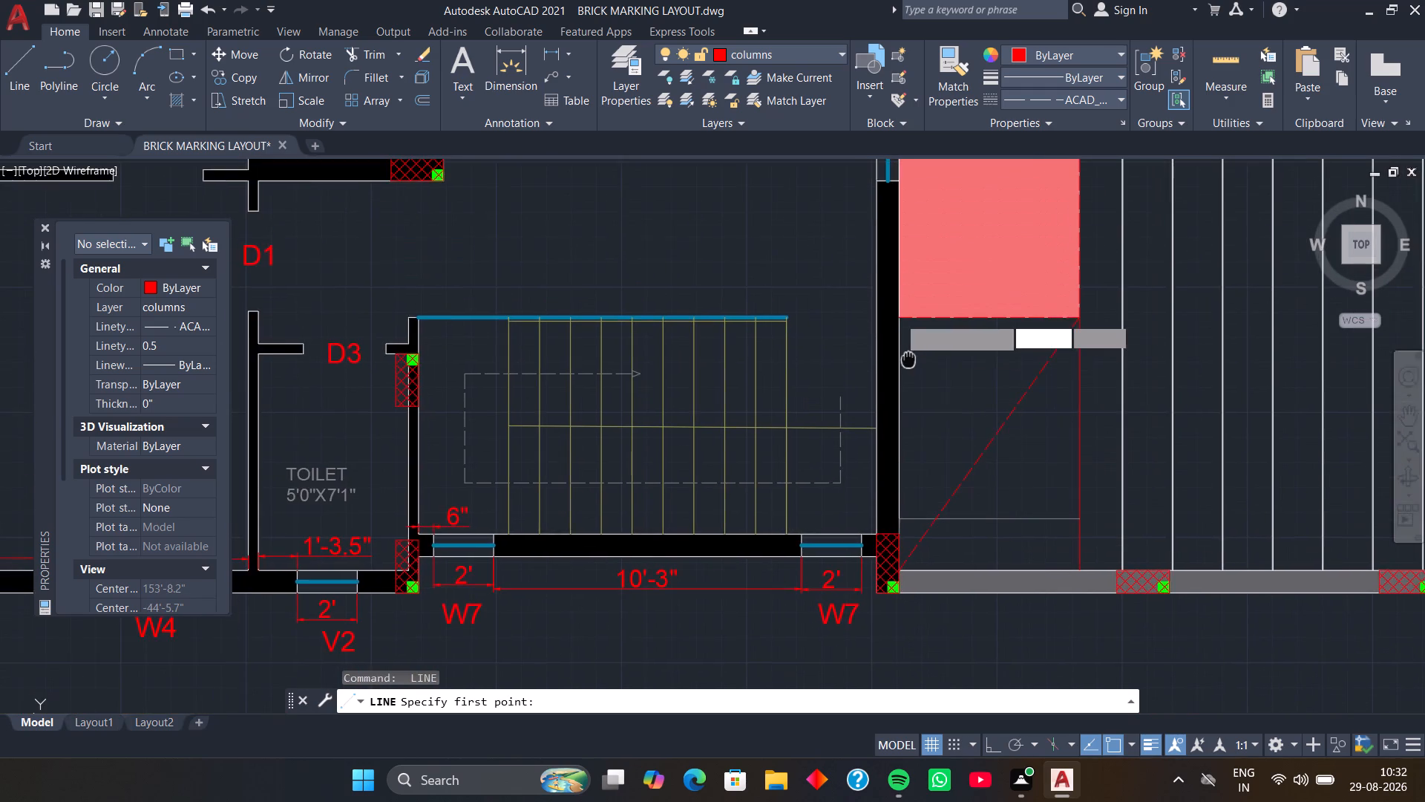
scroll(908, 345, "up", 1)
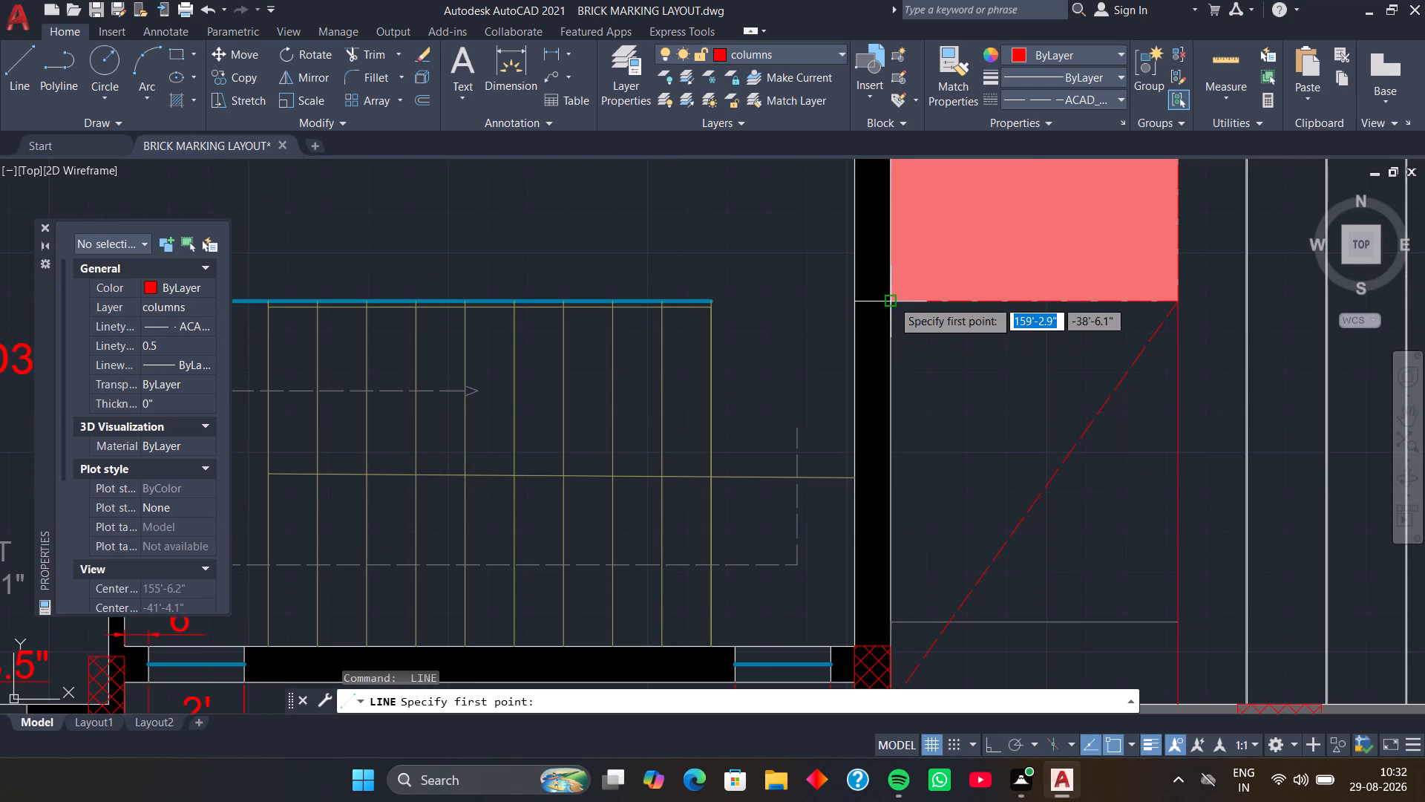
left_click(892, 300)
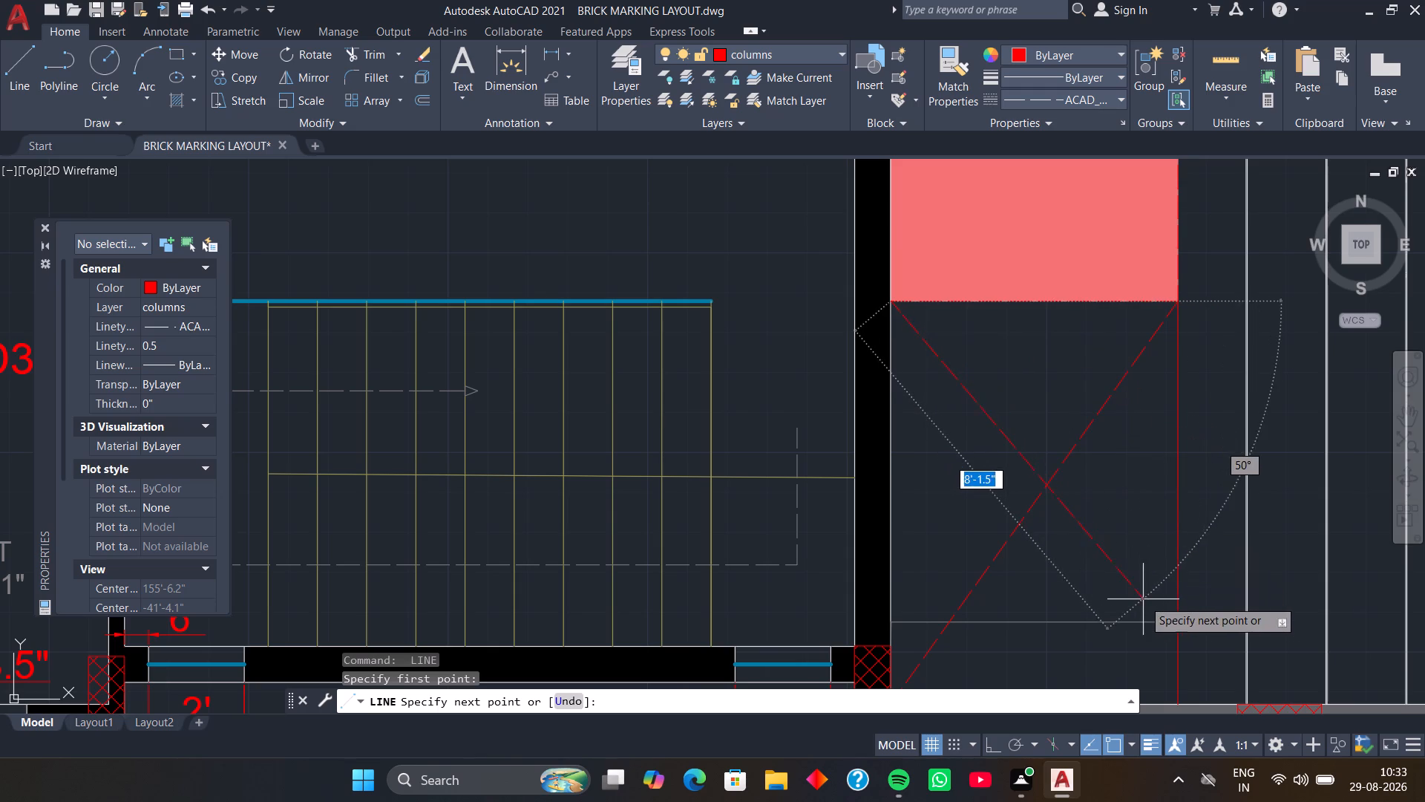
left_click(1174, 622)
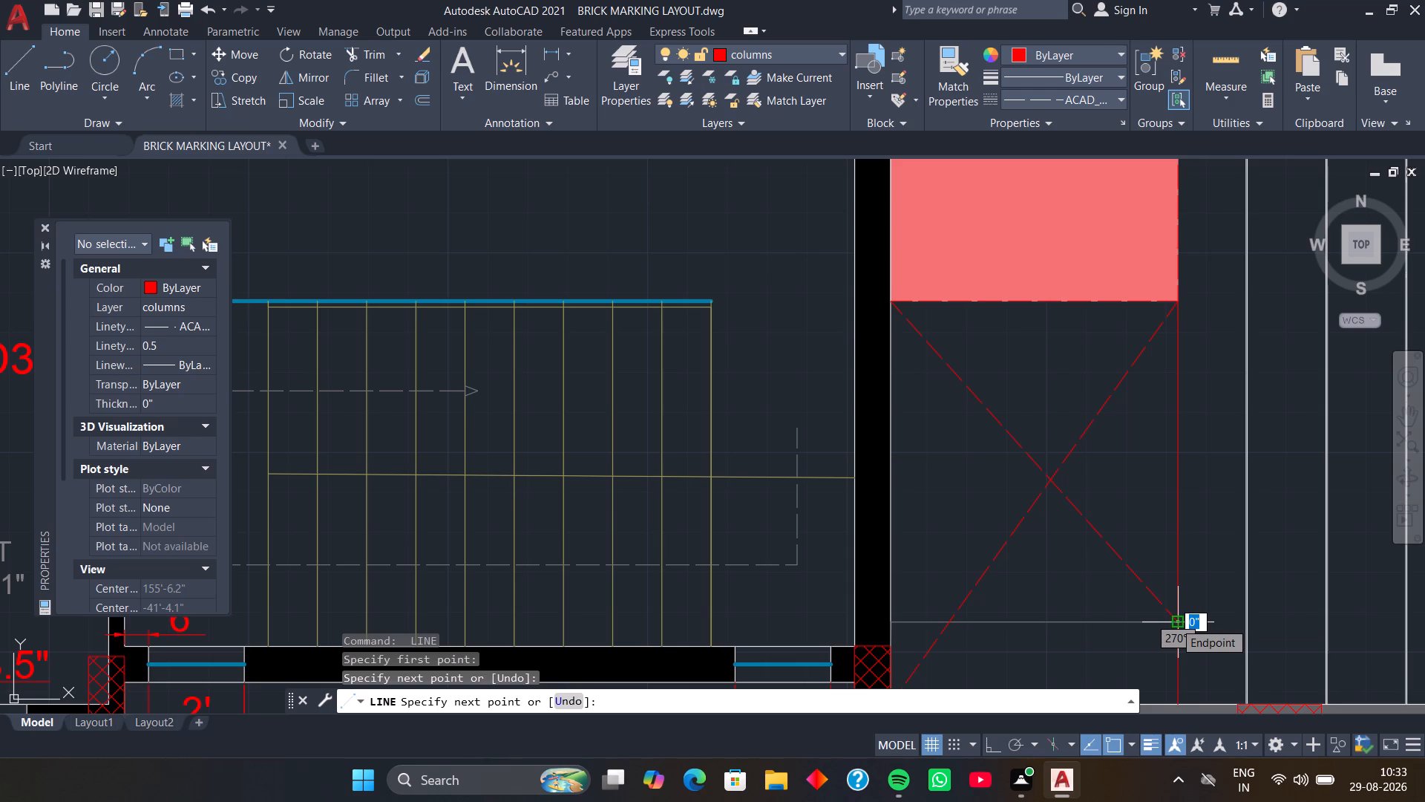
key("ctrl+z")
scroll(1161, 642, "down", 1)
middle_click_drag(1160, 640, 1116, 513)
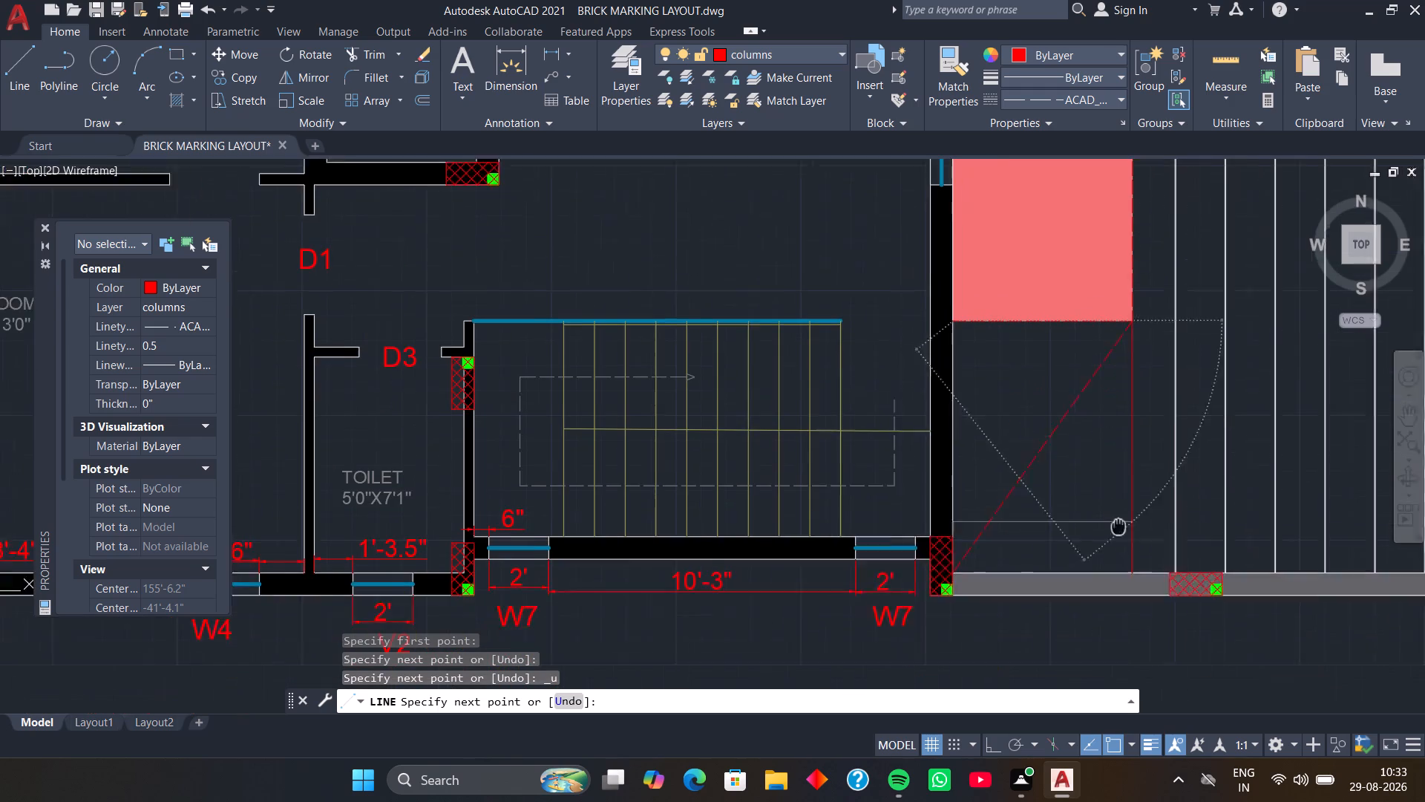
middle_click_drag(1116, 513, 1104, 454)
left_click(1116, 492)
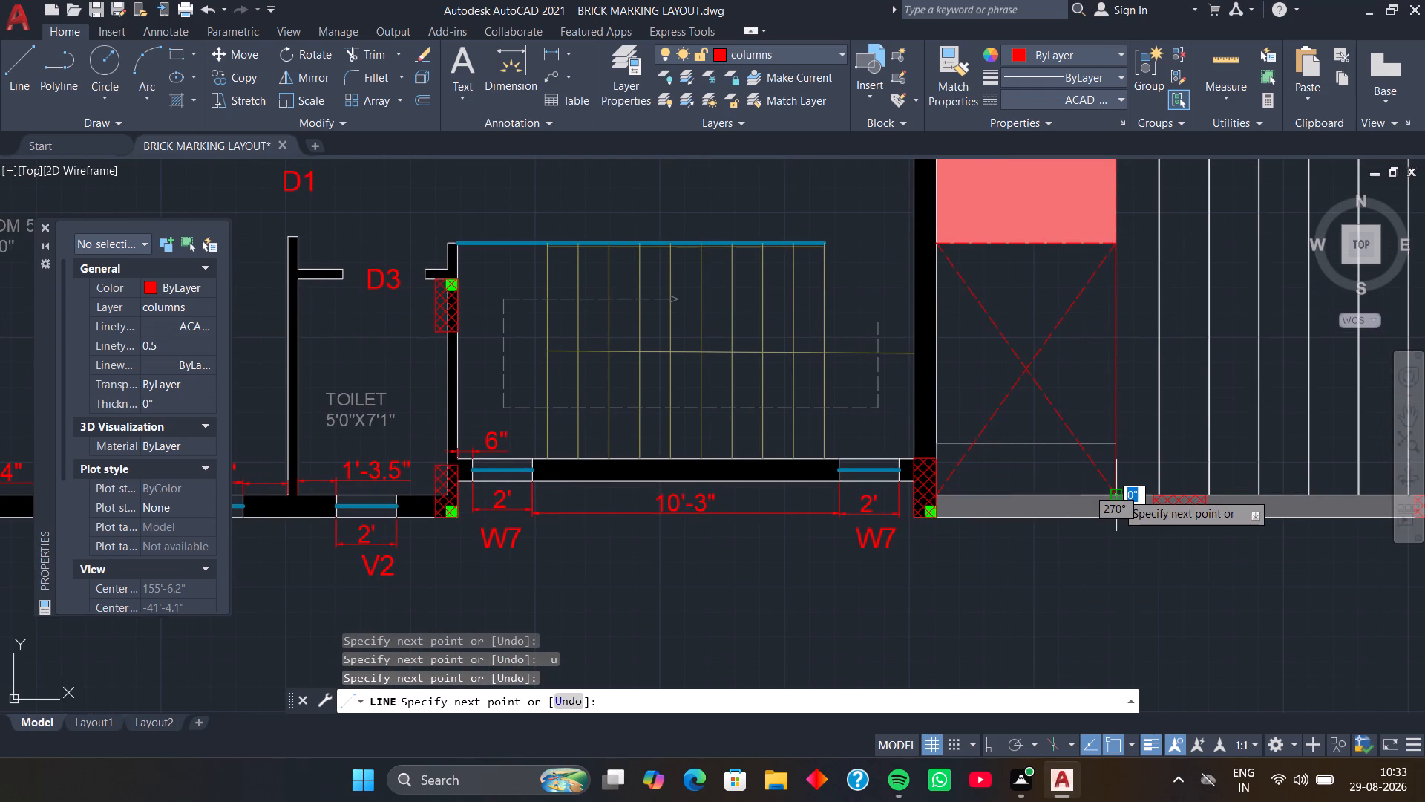
key("space")
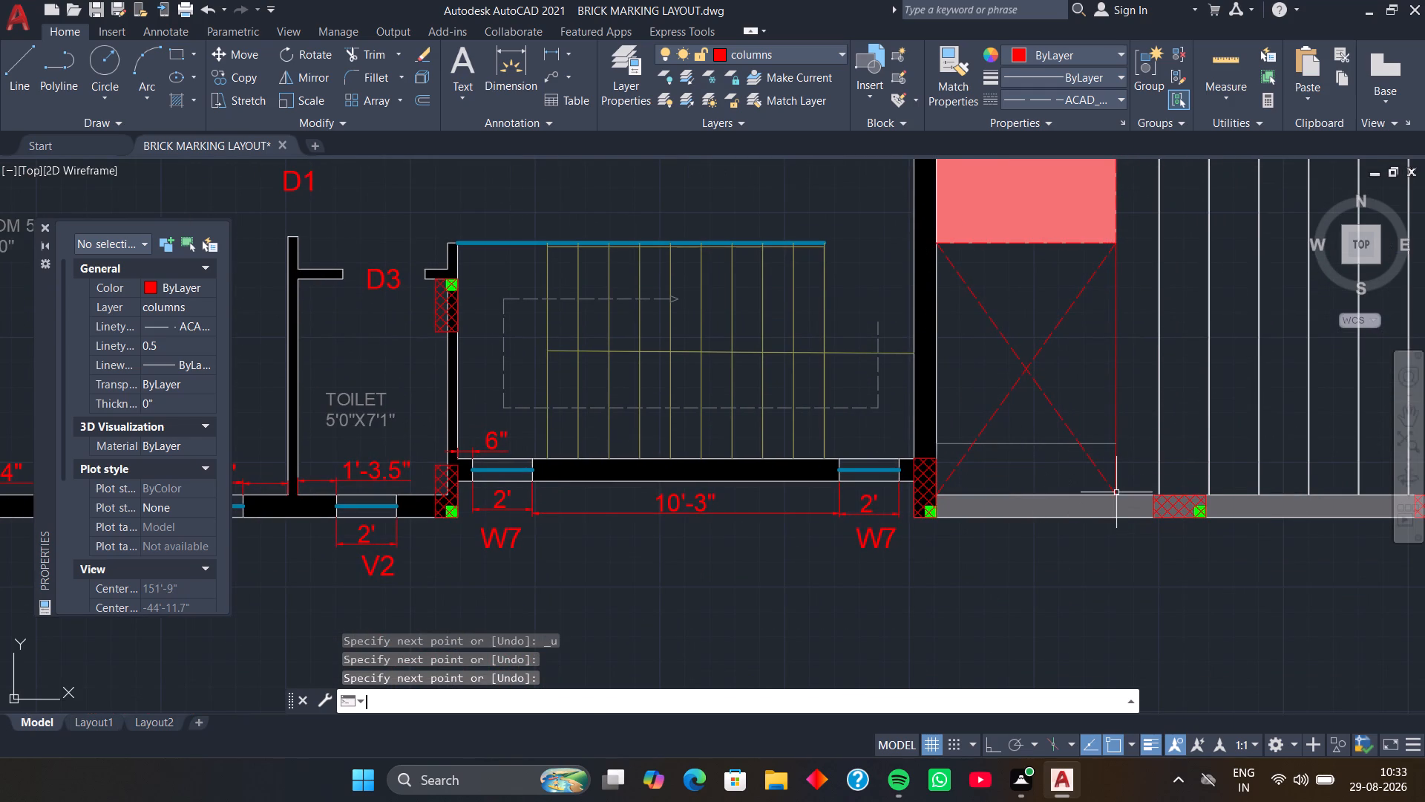
Reset the current linetype to ByLayer and make dotted line the current layer.
middle_click_drag(1055, 403, 1078, 447)
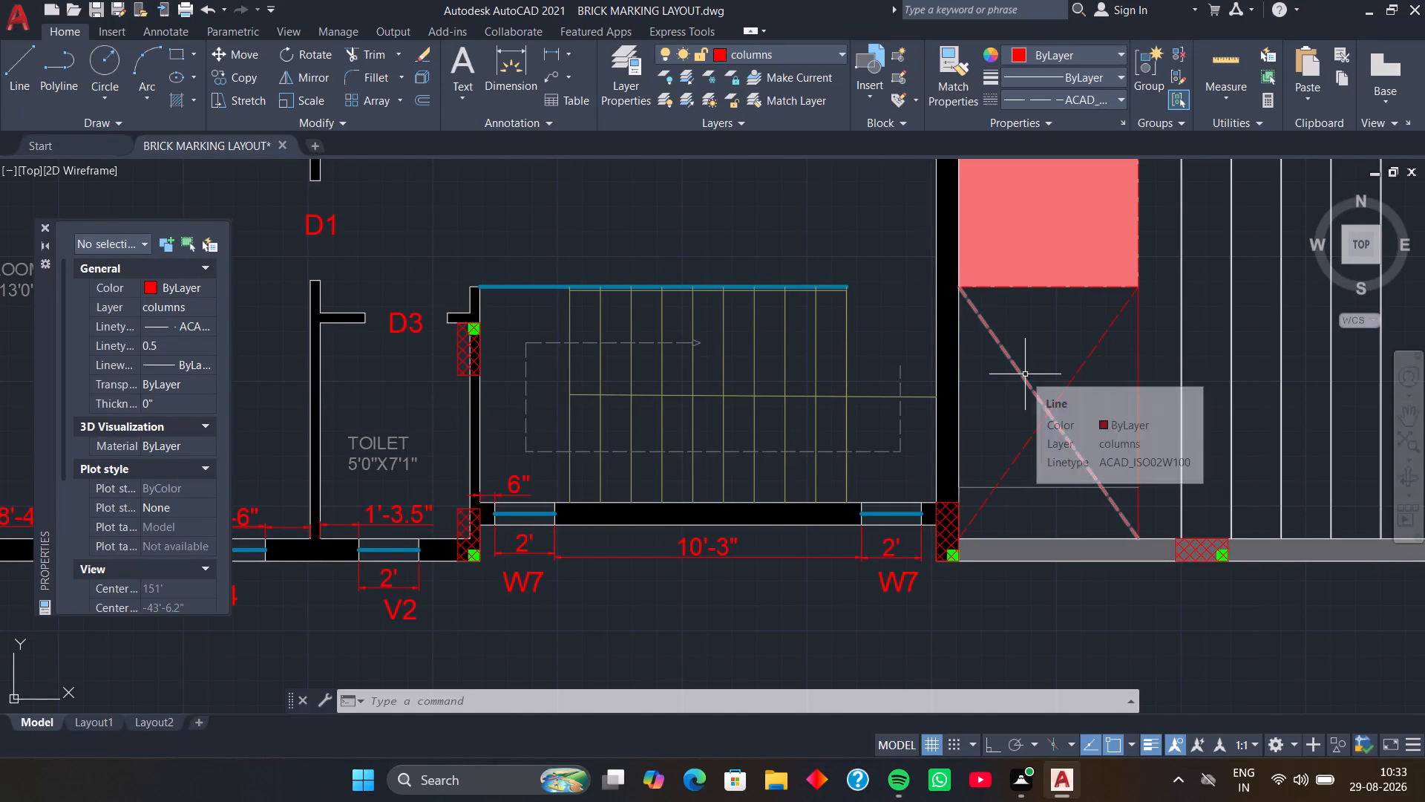
left_click(1120, 99)
left_click(1116, 118)
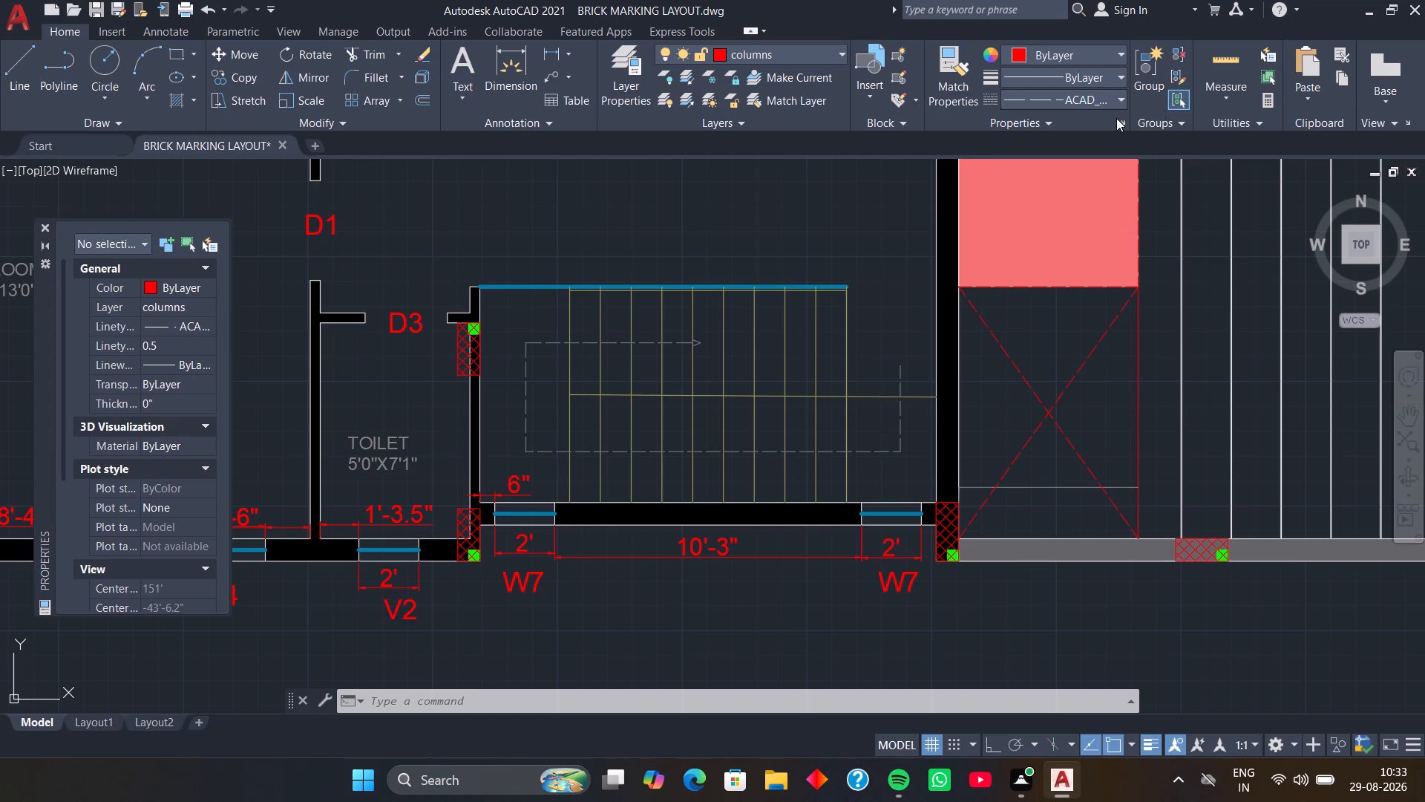
left_click(836, 55)
left_click(791, 202)
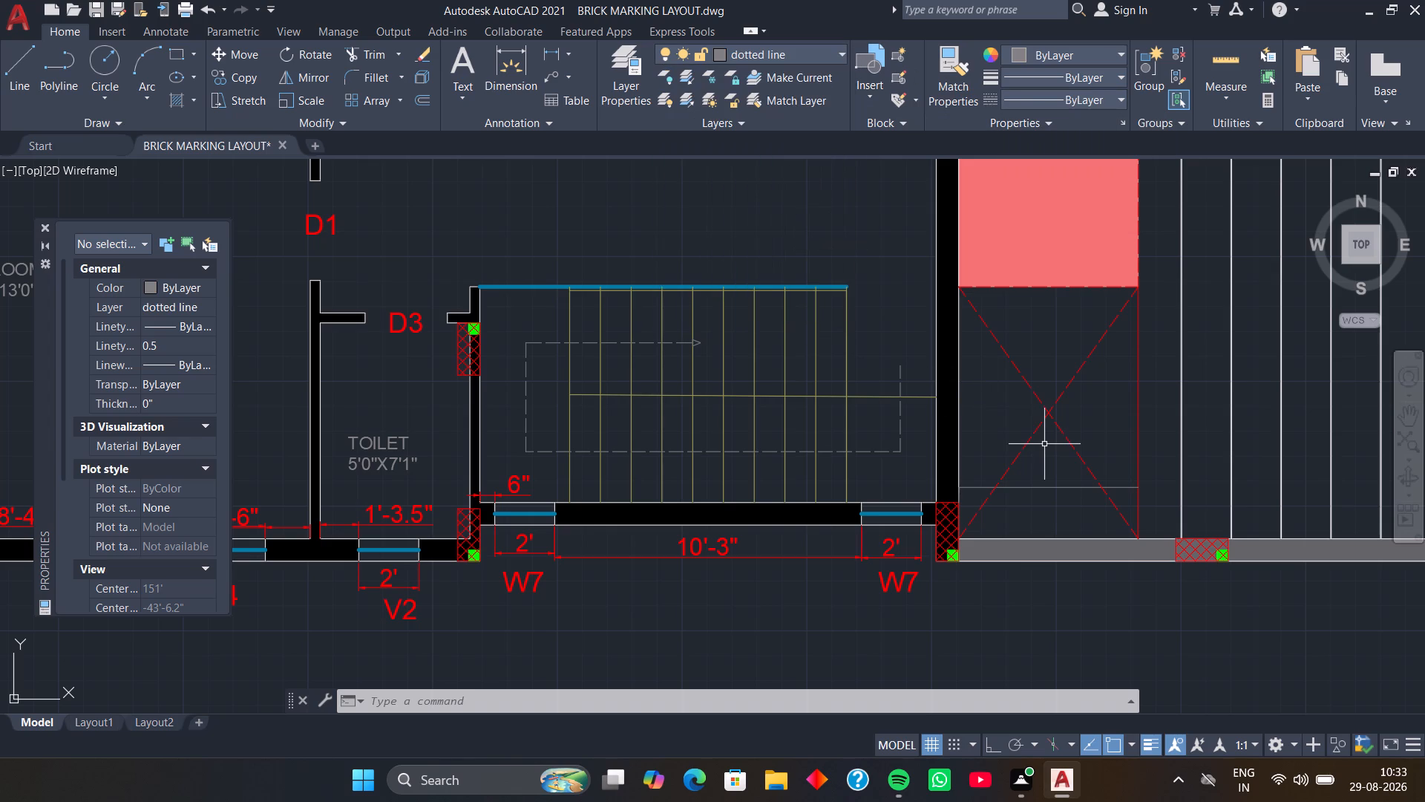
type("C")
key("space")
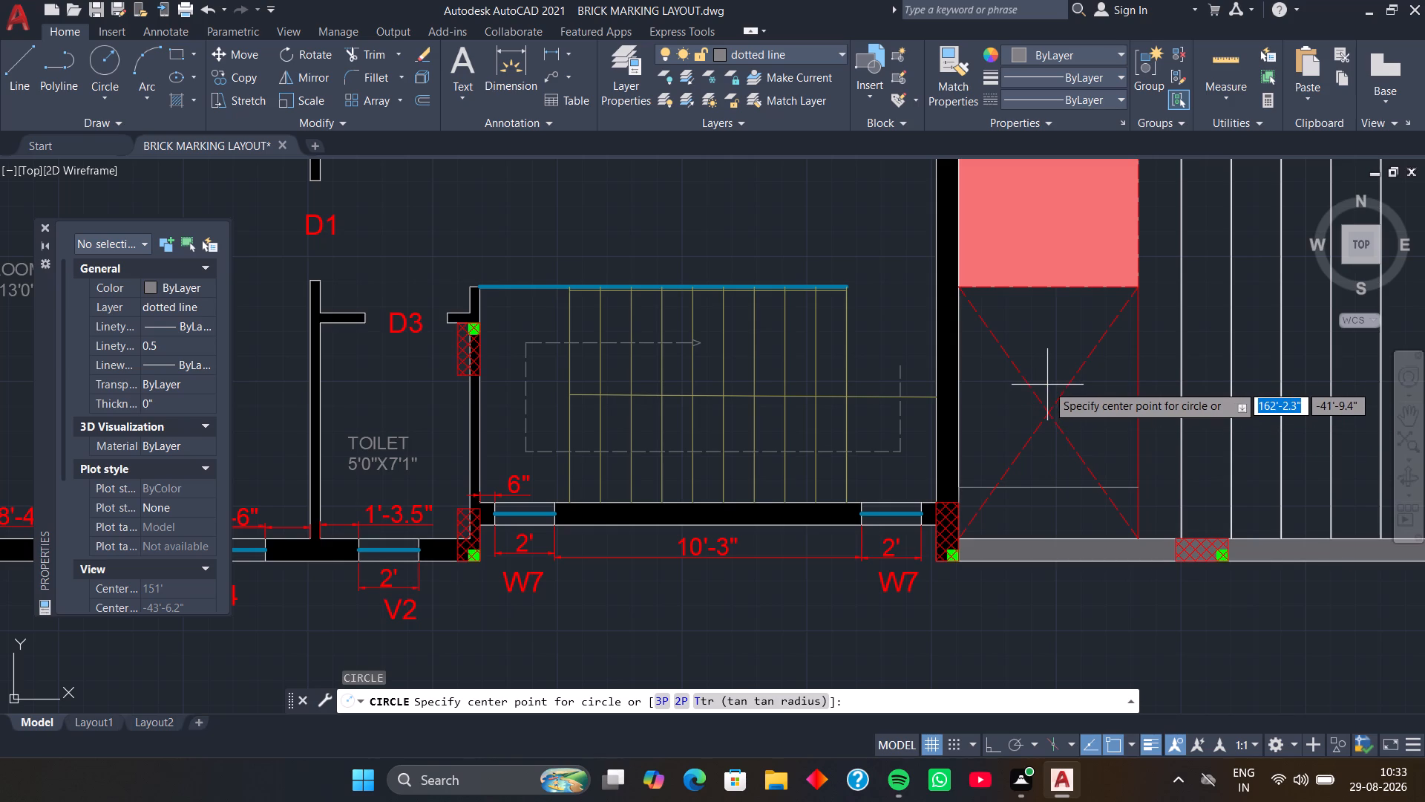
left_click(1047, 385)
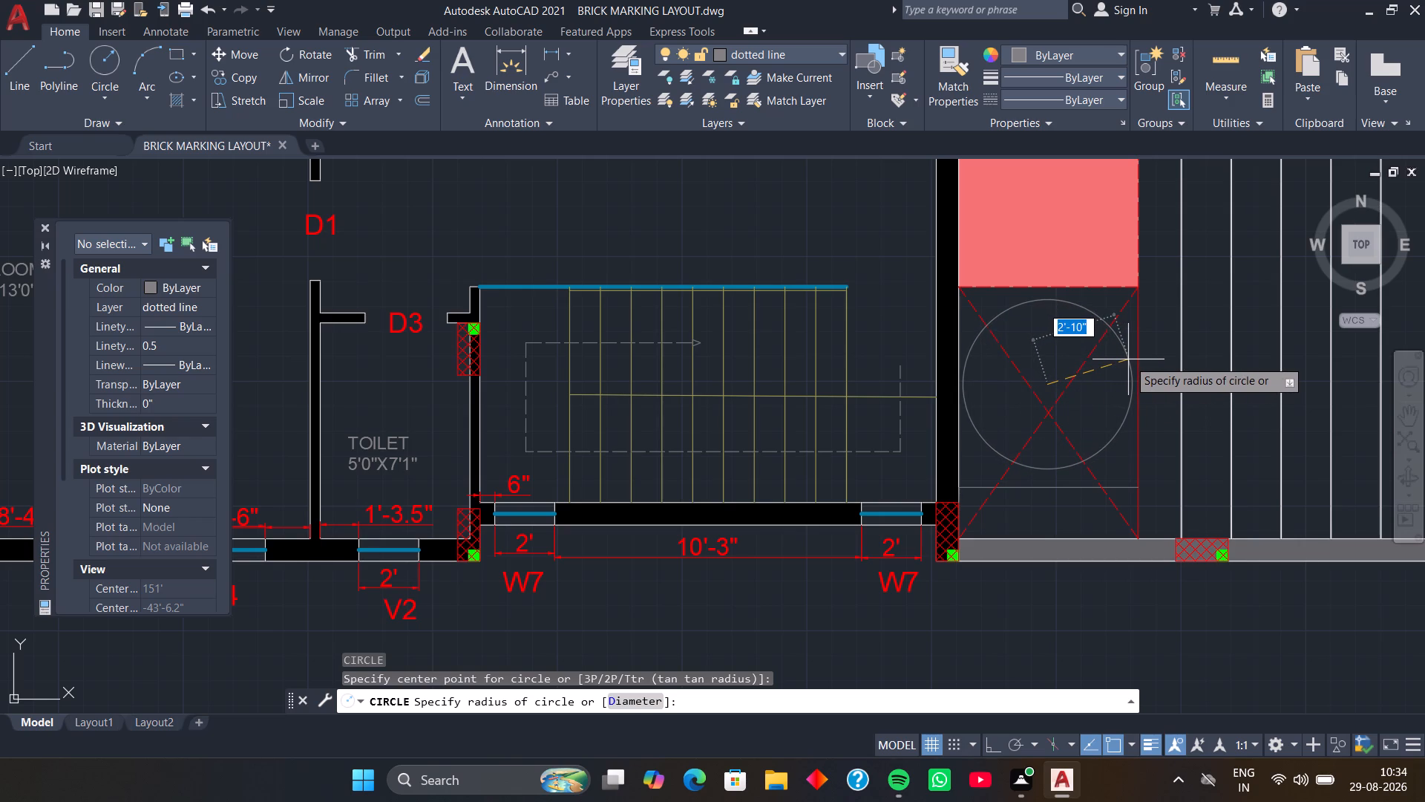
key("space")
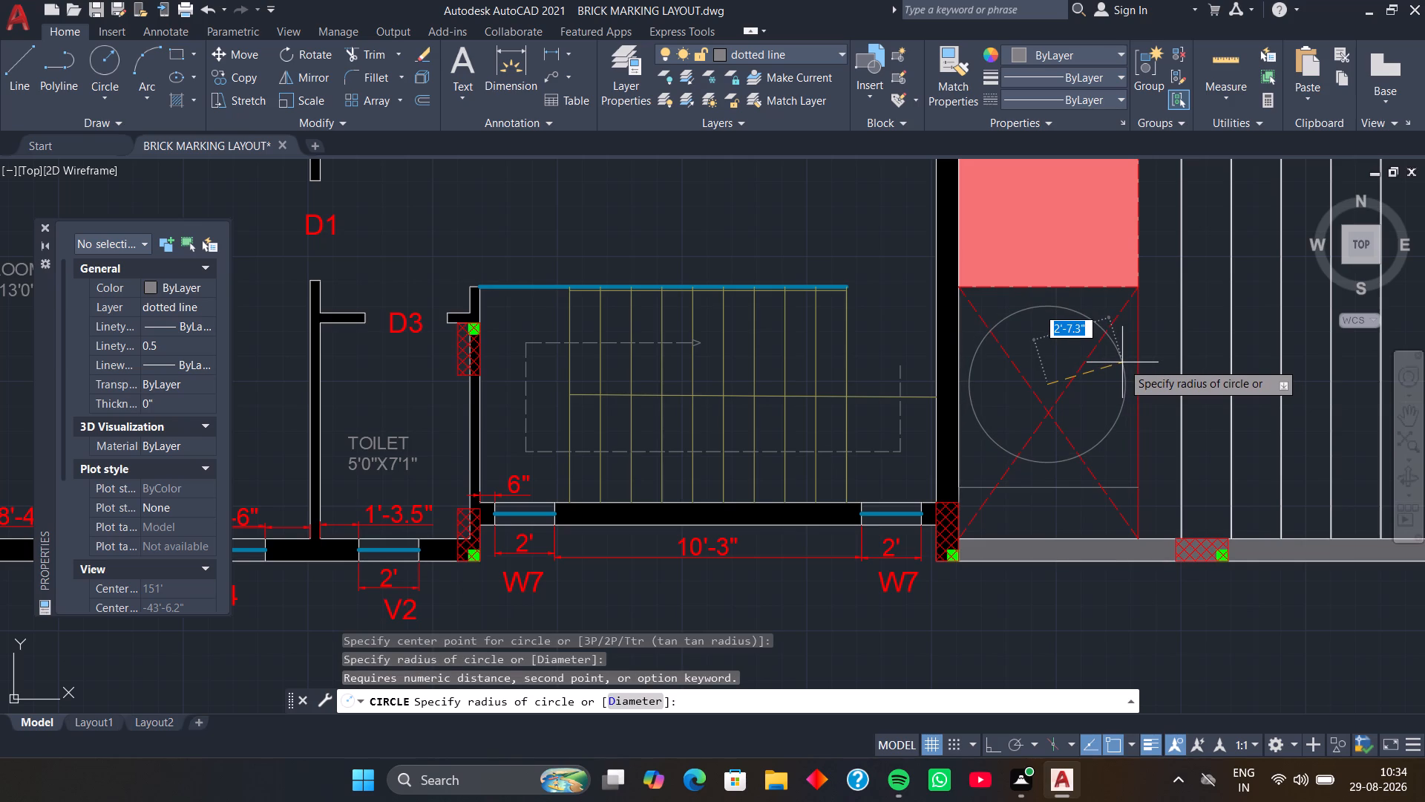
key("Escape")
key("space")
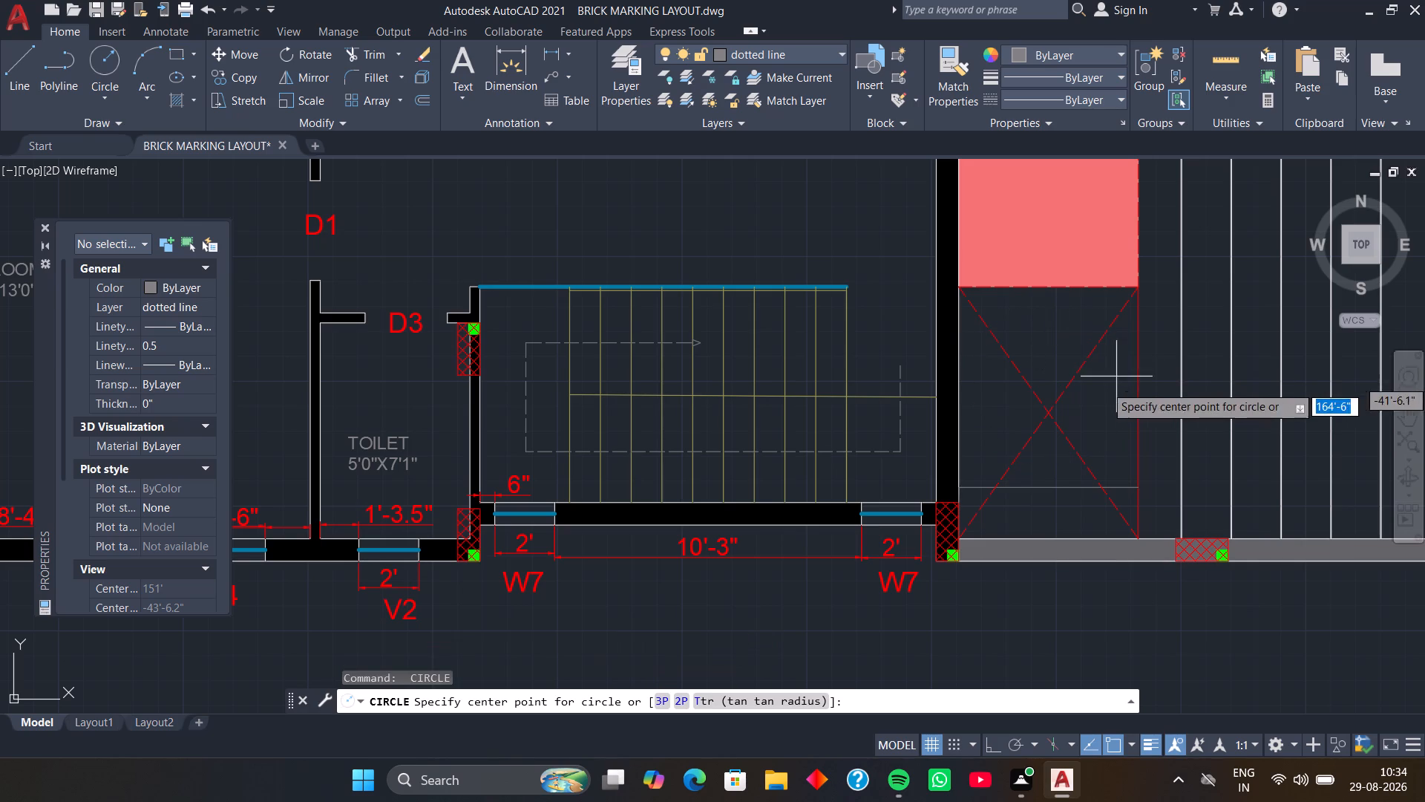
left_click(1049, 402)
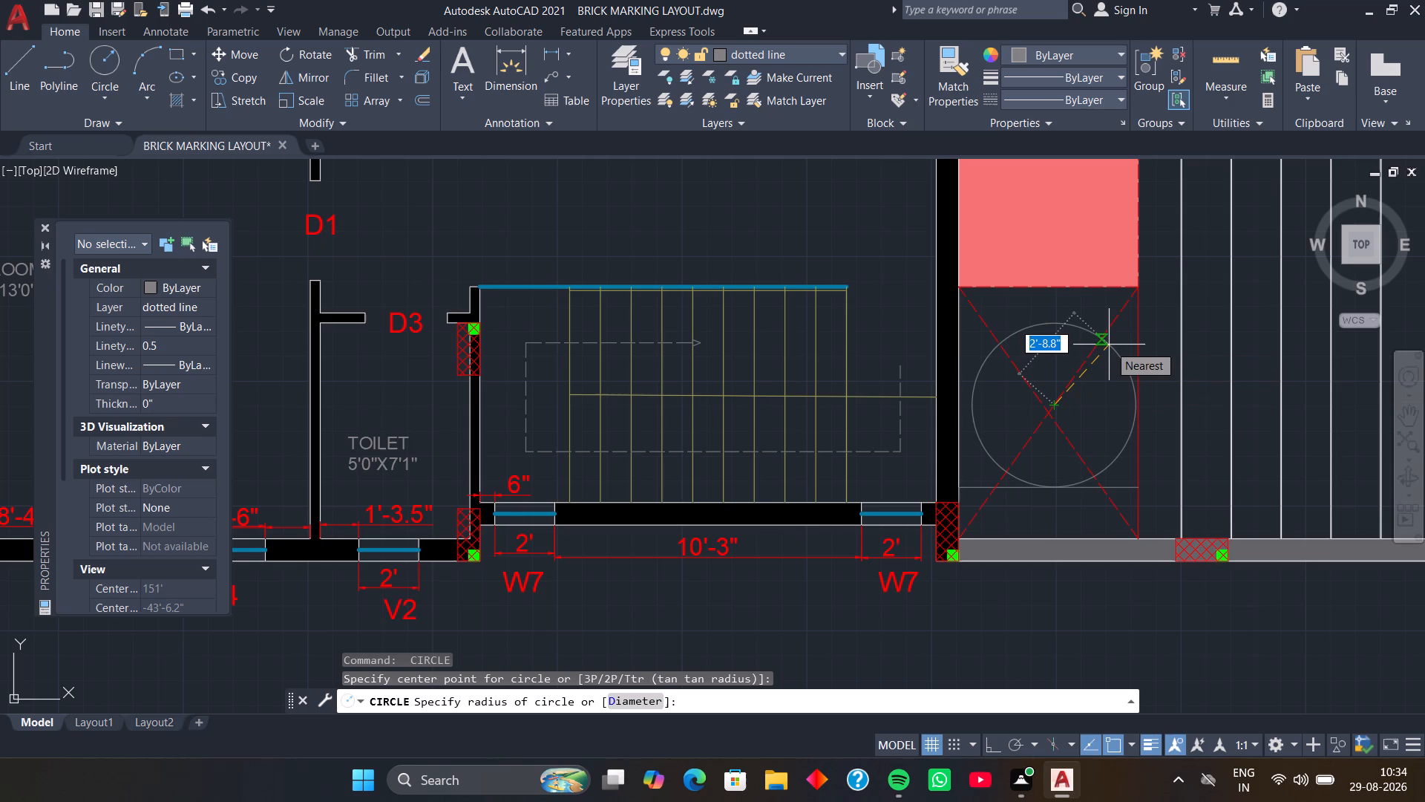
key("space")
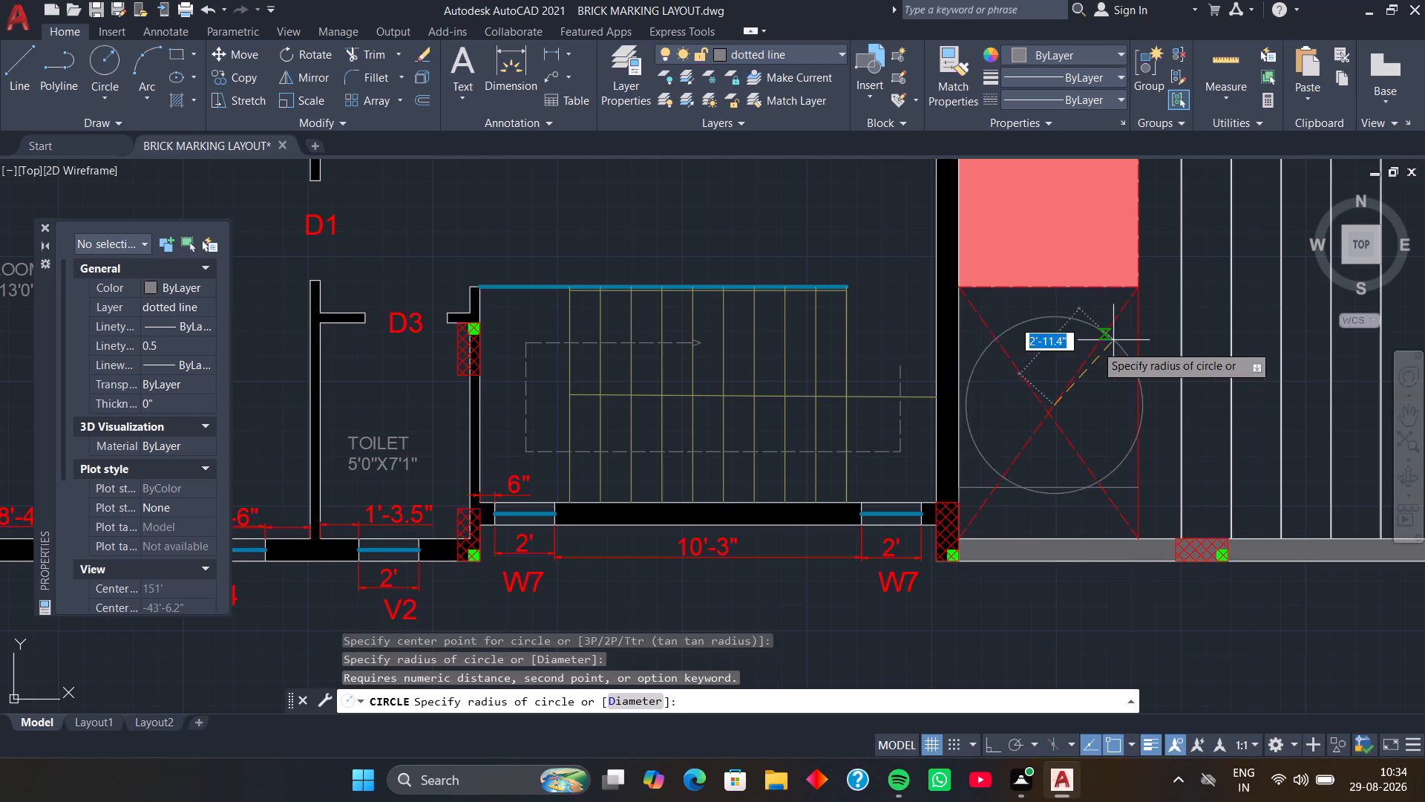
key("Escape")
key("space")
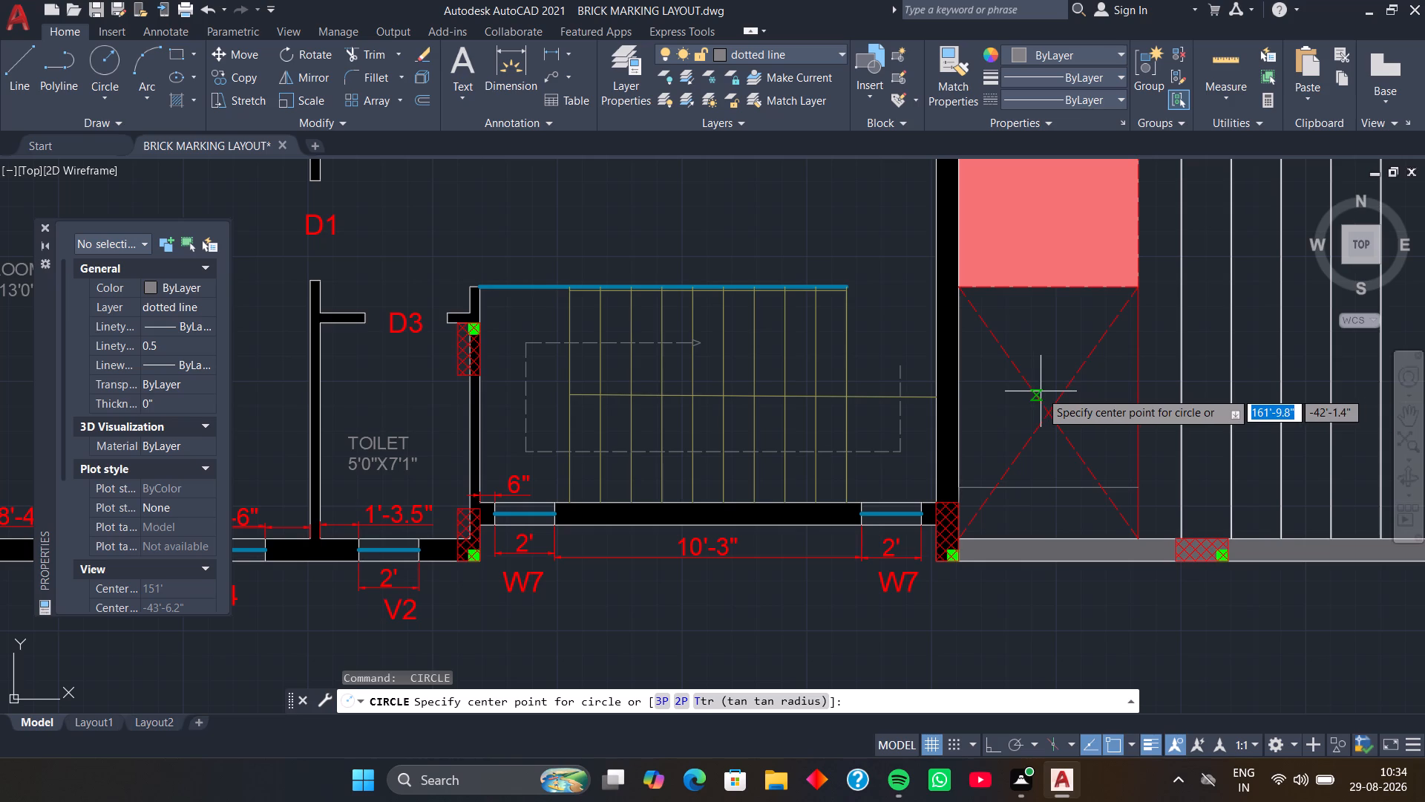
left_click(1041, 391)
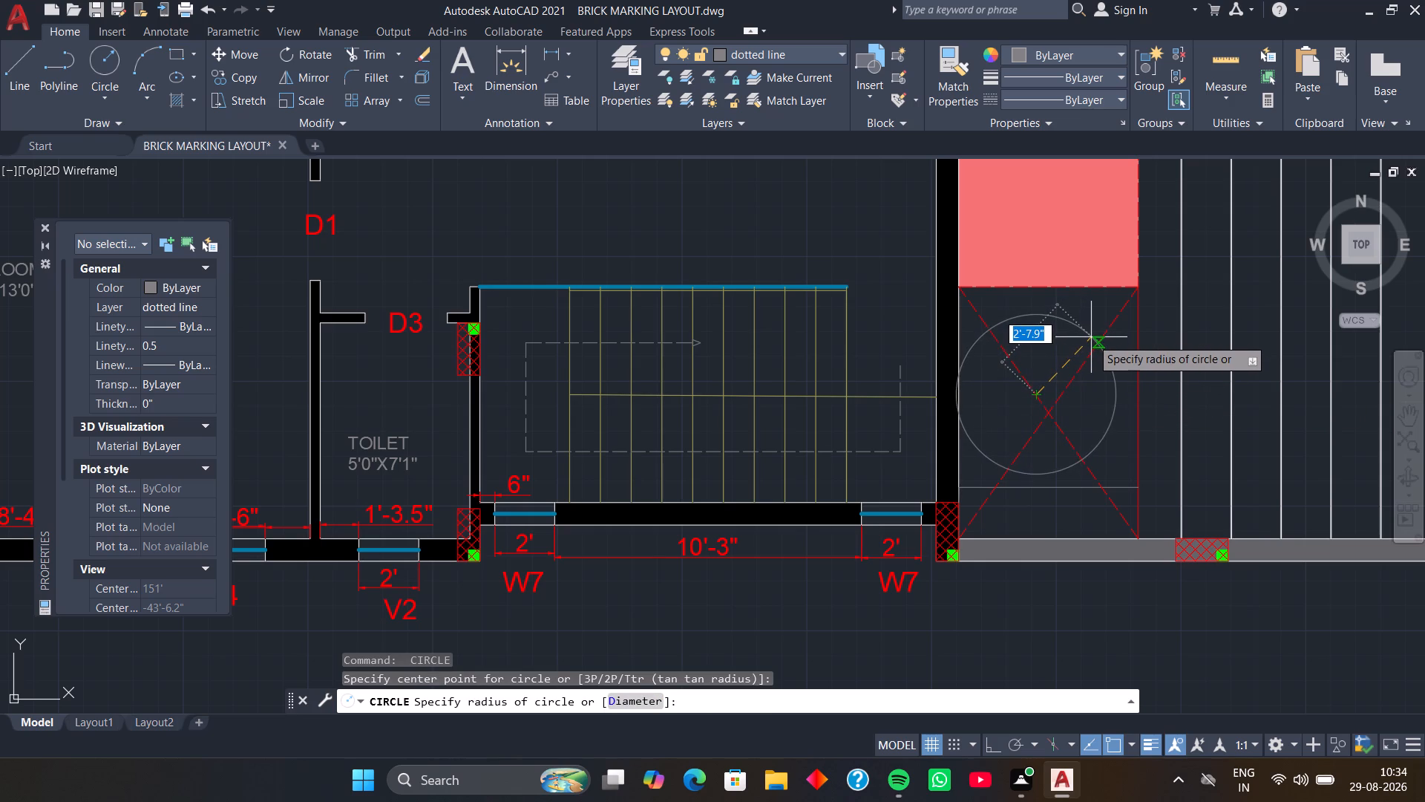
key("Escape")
Draw a circle of about 2'-8" radius centred near the crossing of the dashed diagonals below the red-filled block.
key("space")
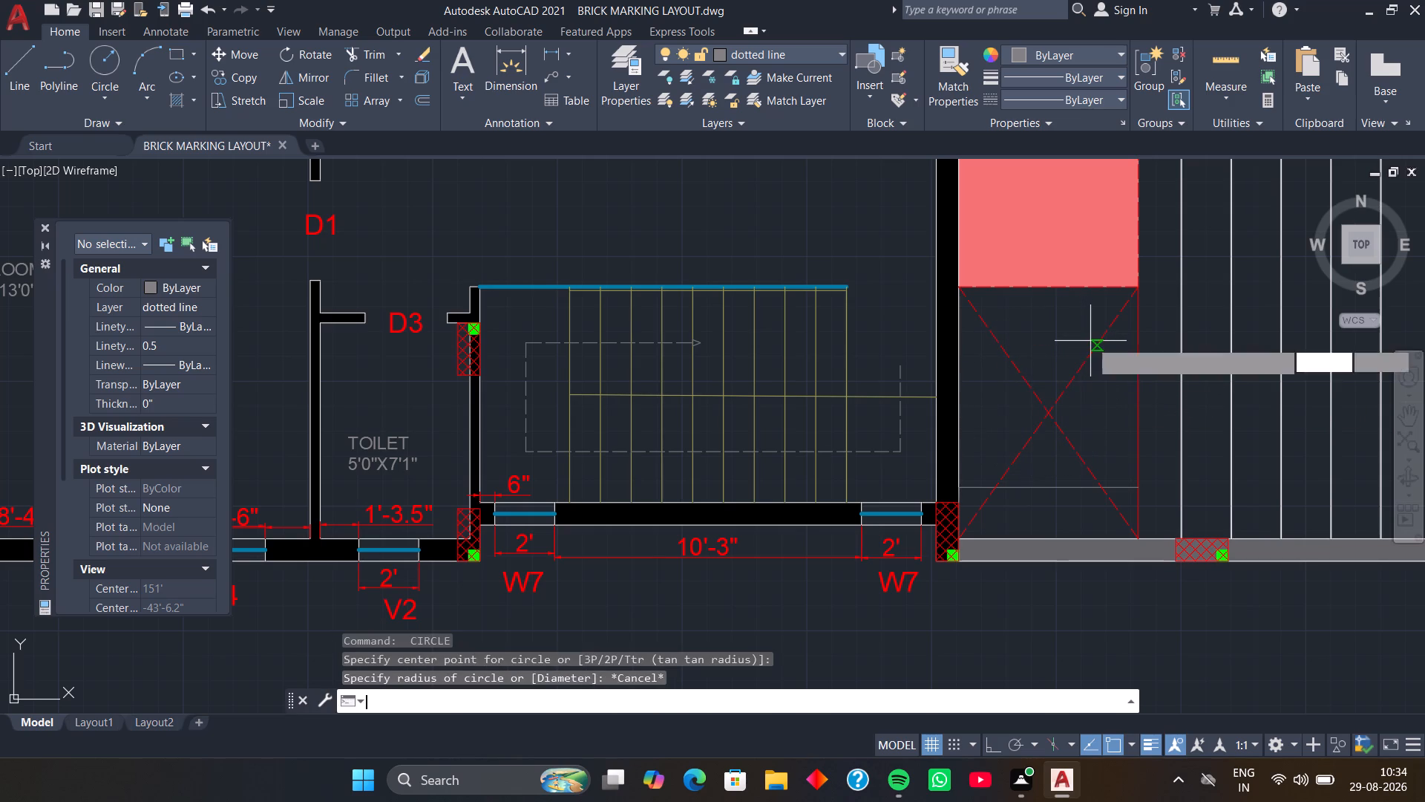
left_click(1045, 400)
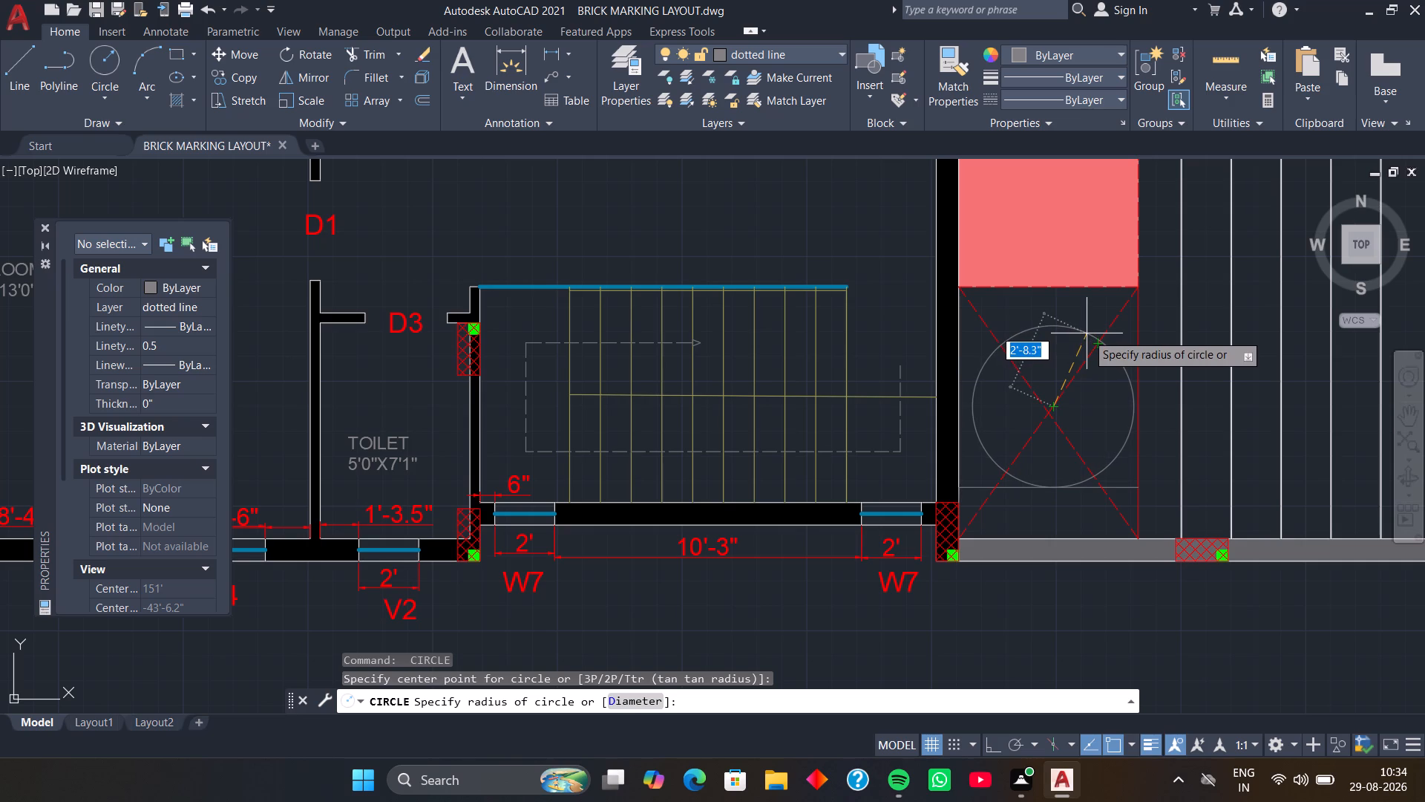
left_click(1087, 333)
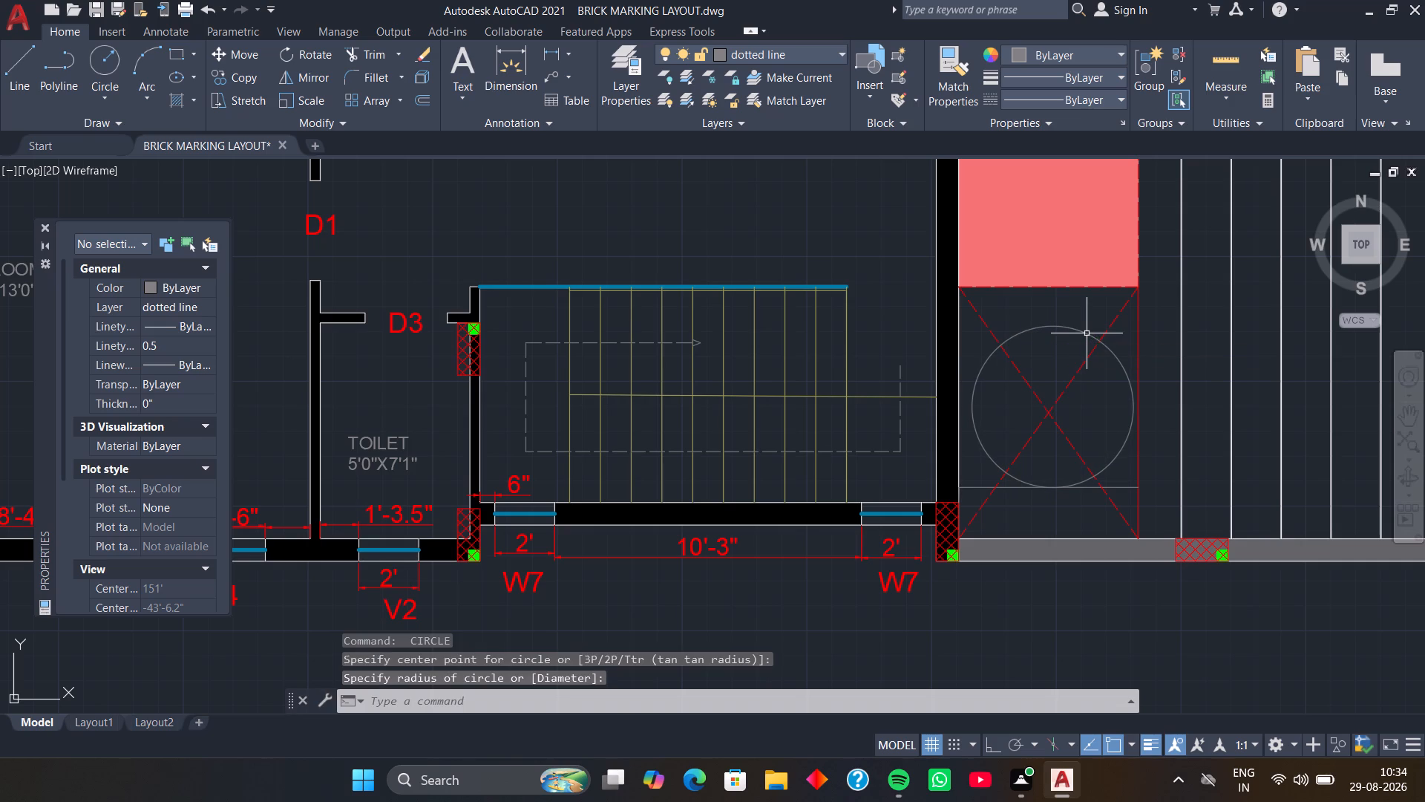
Offset the circle 1" inward to make a double ring.
scroll(1073, 461, "up", 2)
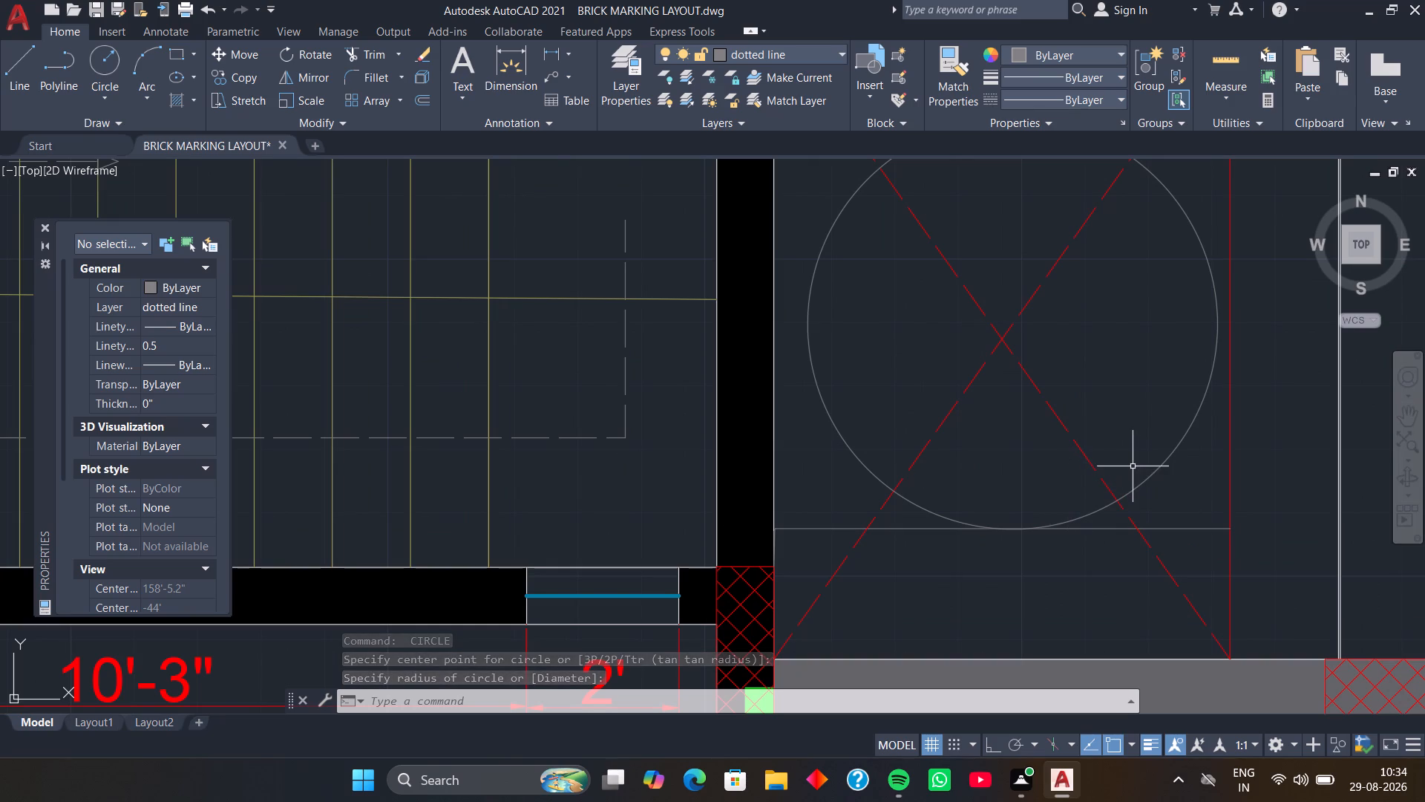
type("O")
key("space")
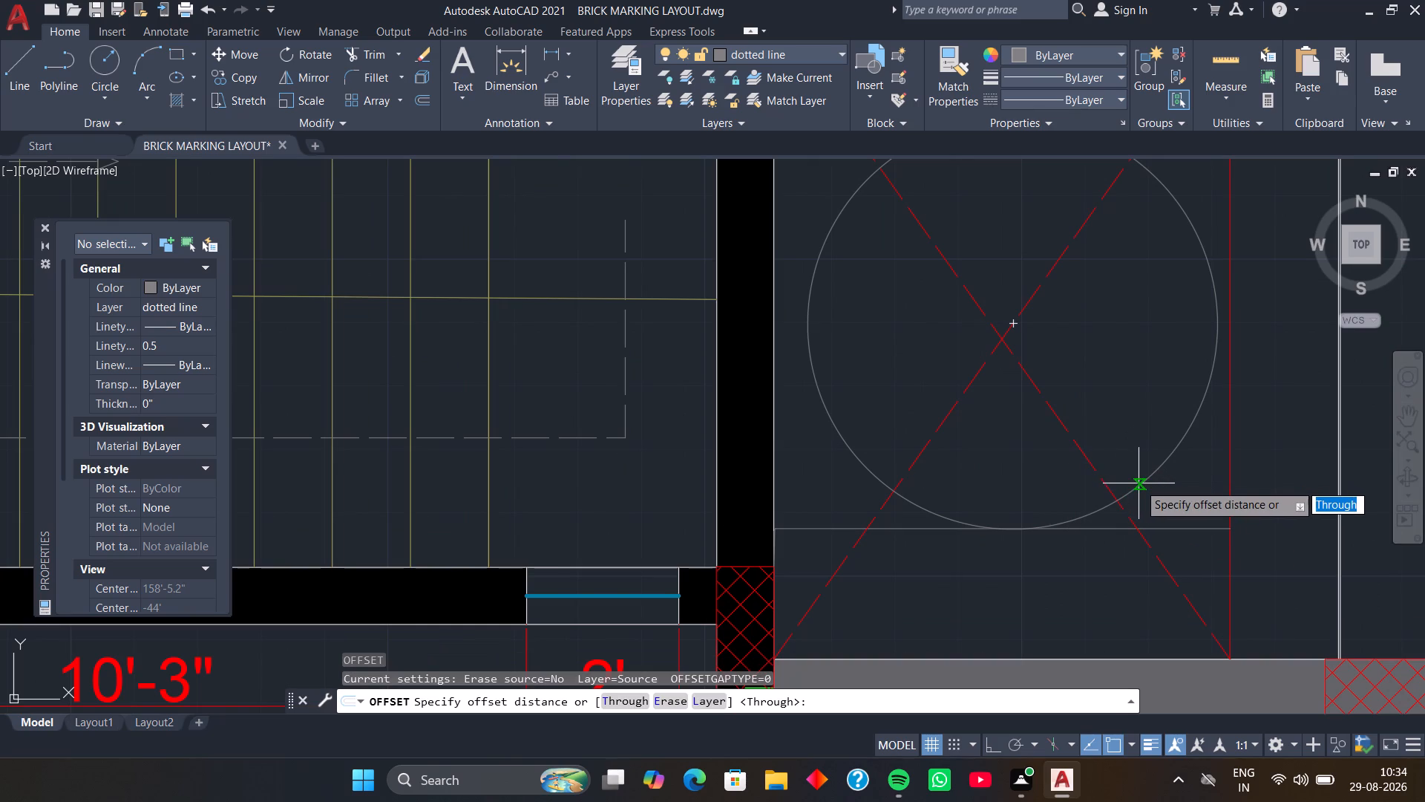
left_click(1139, 483)
key("space")
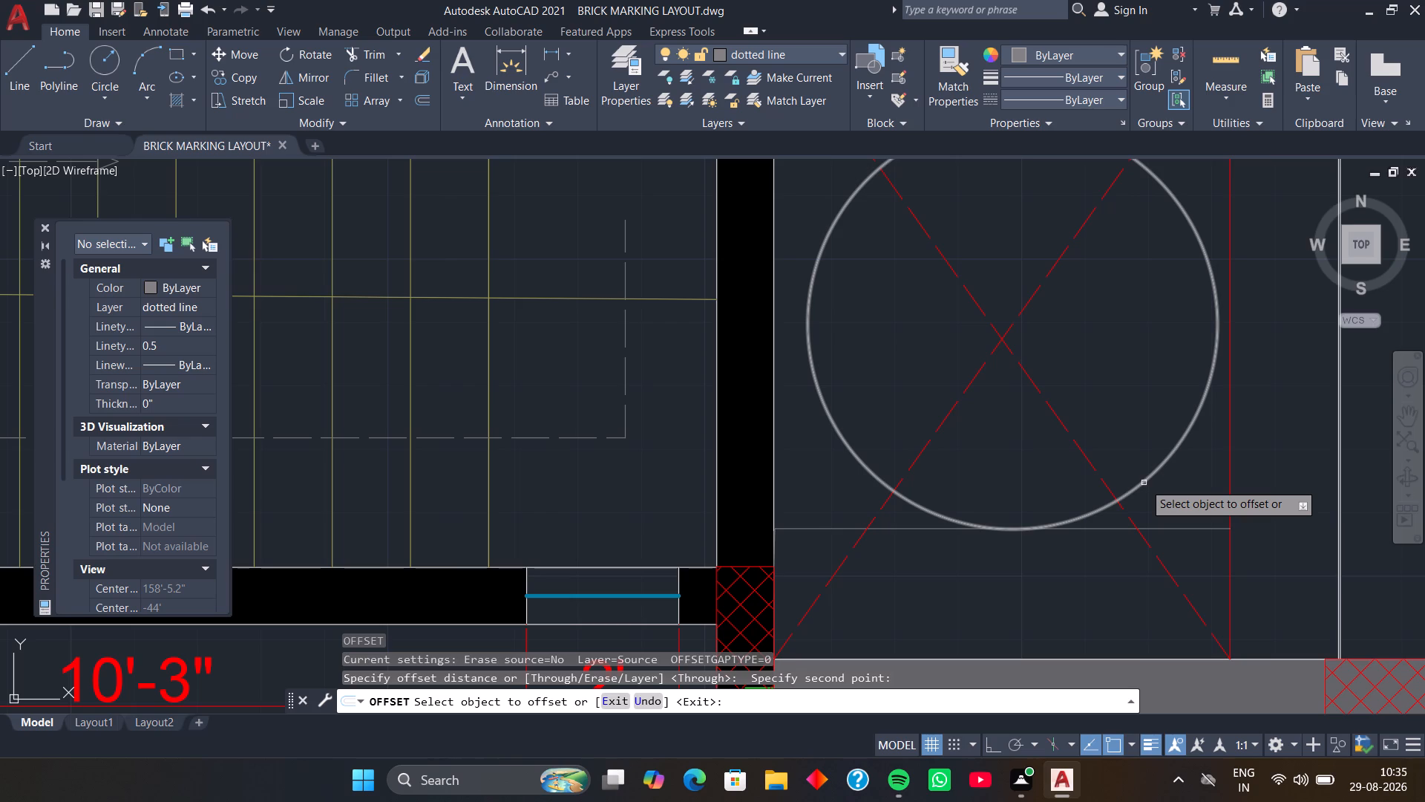
left_click(1144, 483)
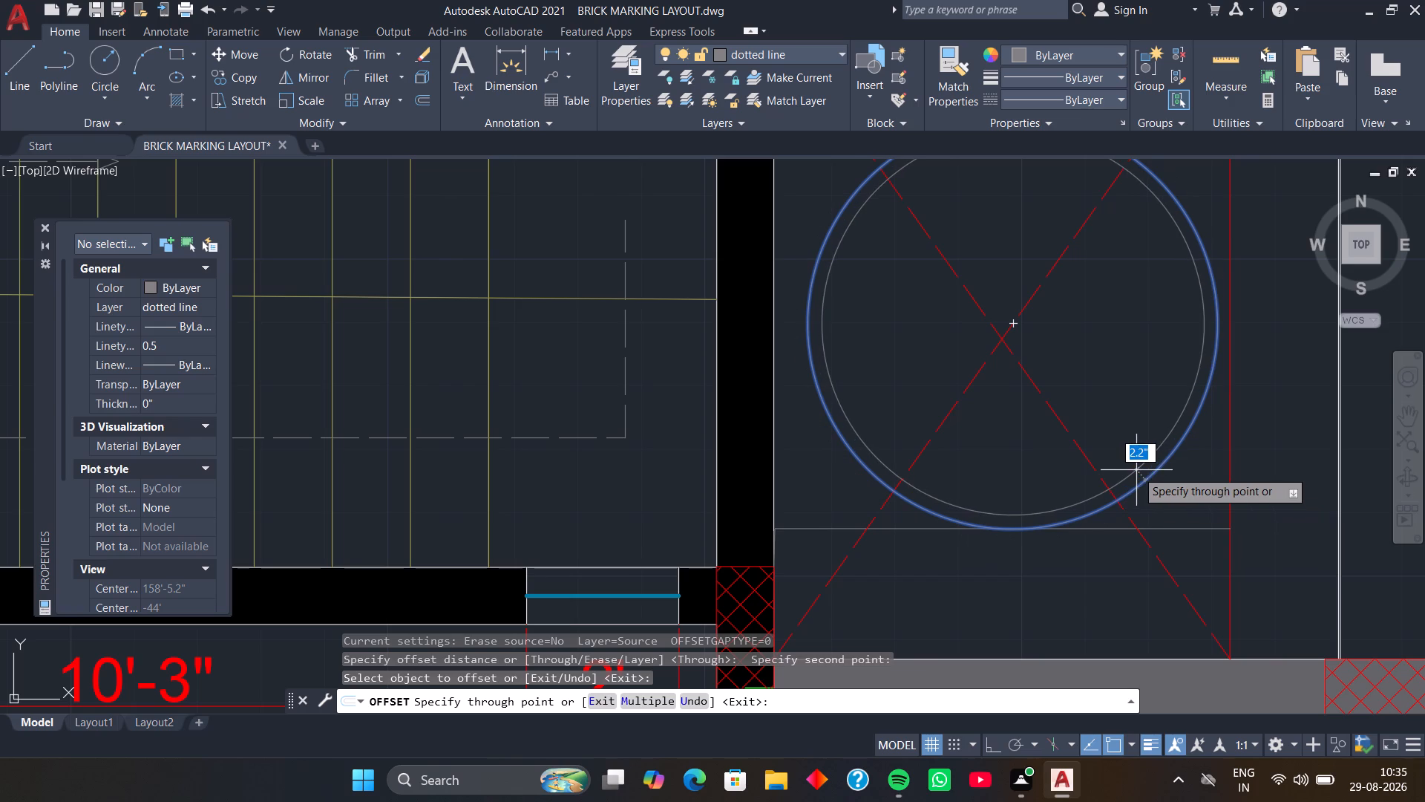
key("1")
key("Return")
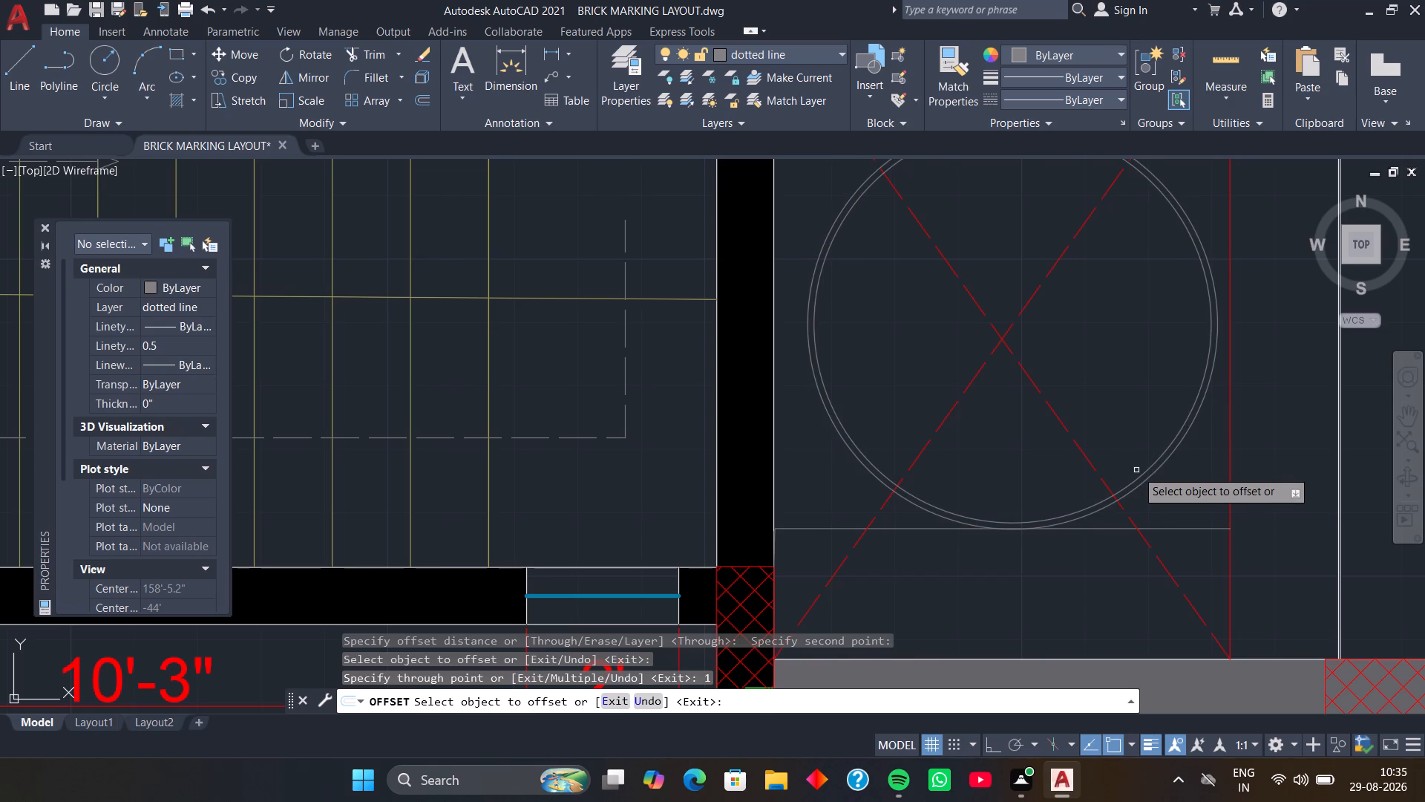
scroll(1052, 332, "down", 1)
middle_click_drag(1052, 332, 1005, 374)
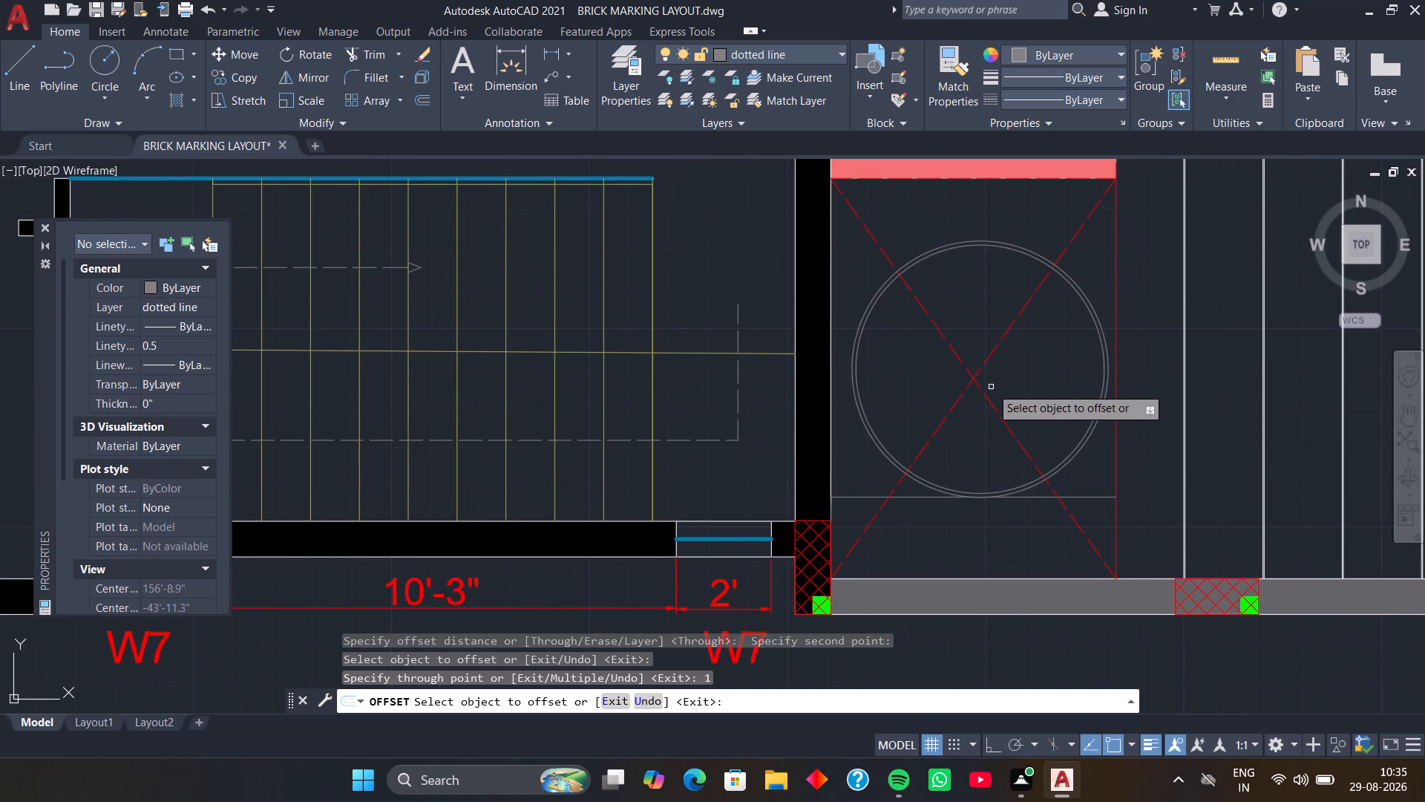
key("space")
Draw a horizontal radius line about 2'-7" long from the circle's centre to the inner ring.
type("L")
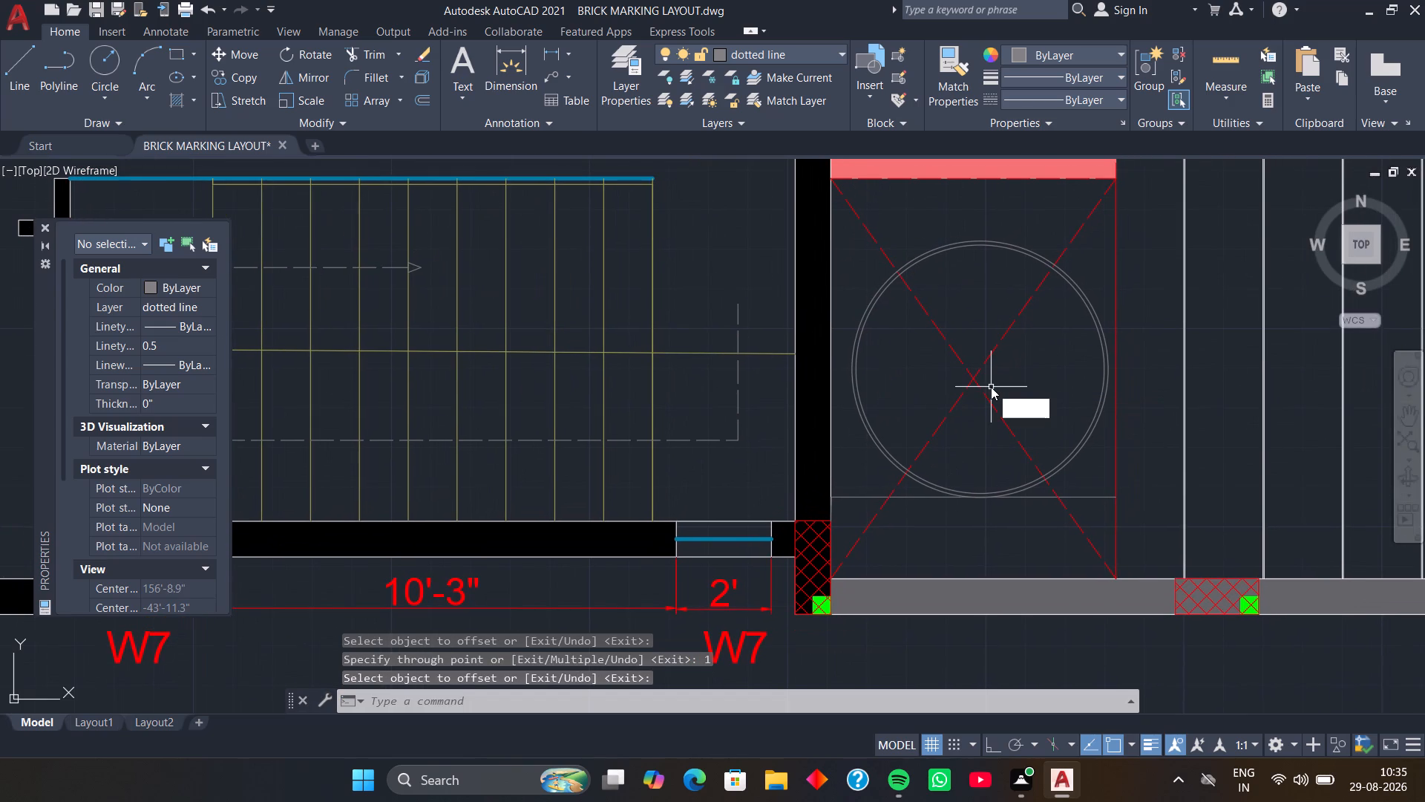
key("space")
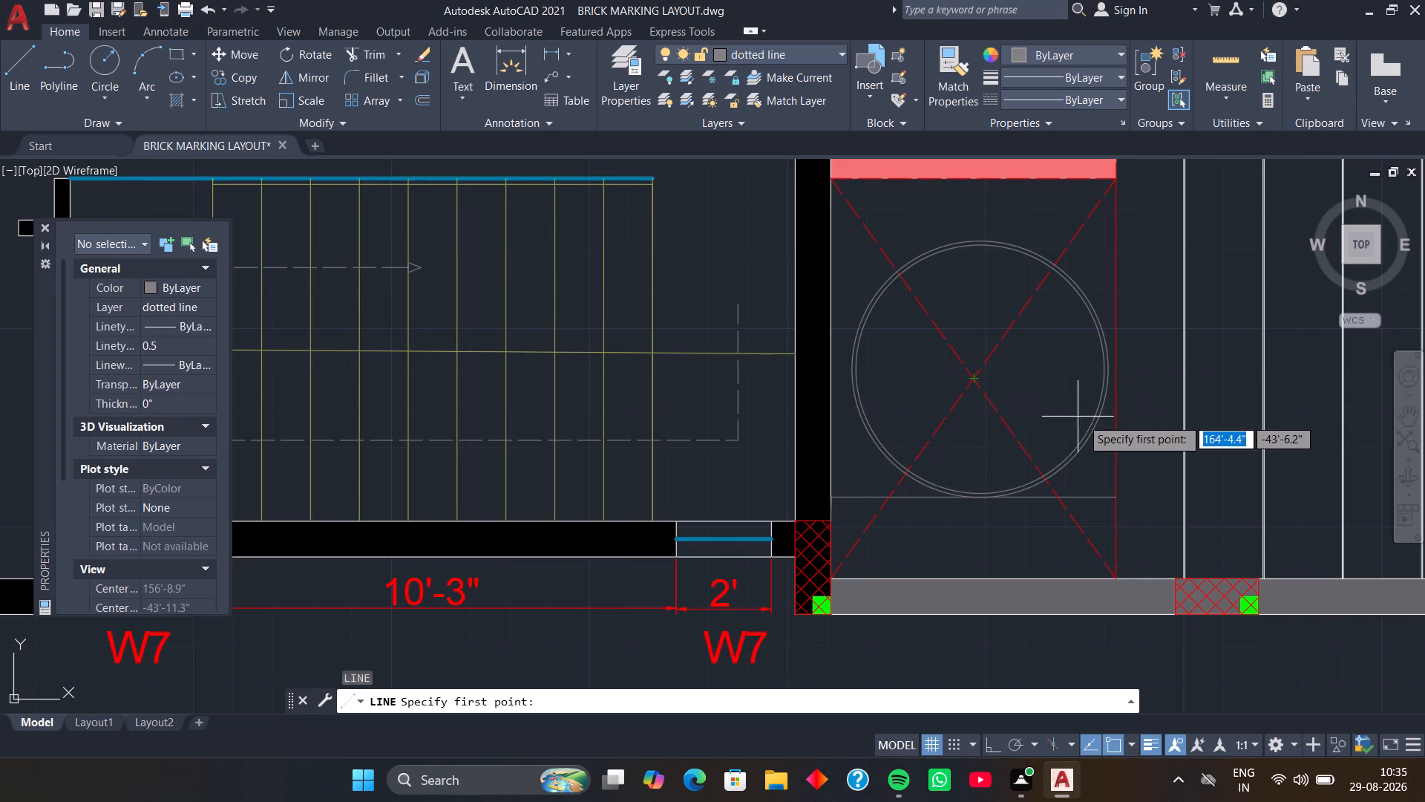
left_click(985, 369)
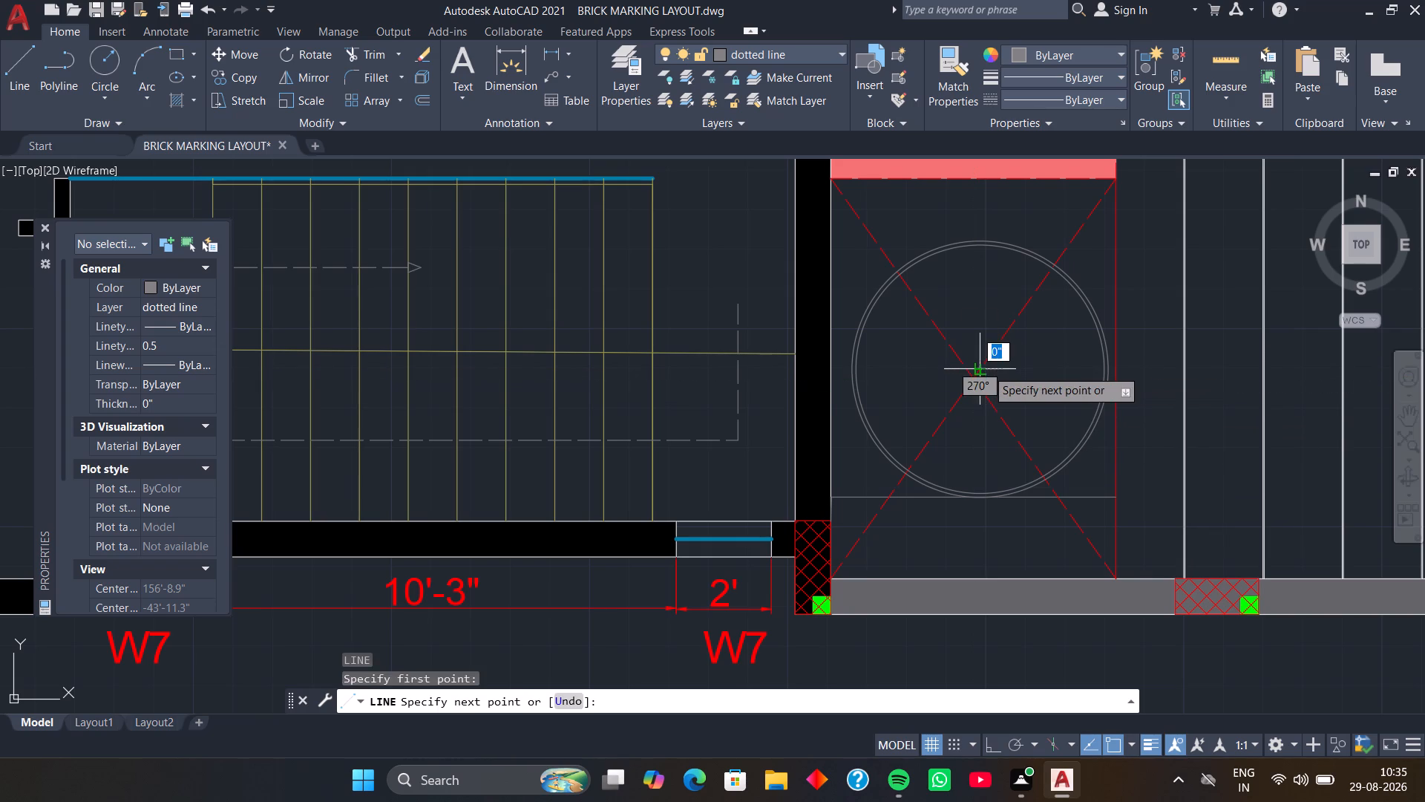
left_click(1101, 369)
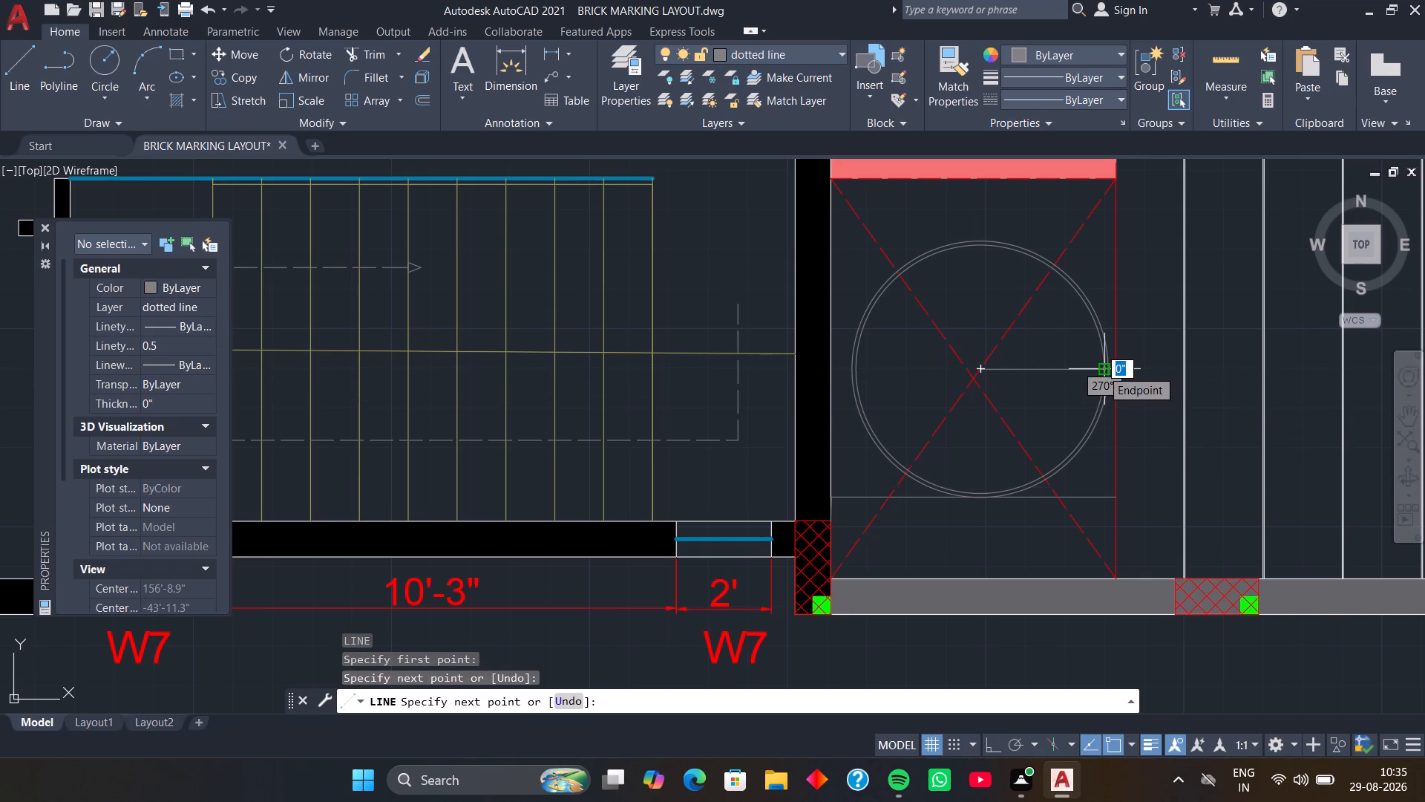
key("space")
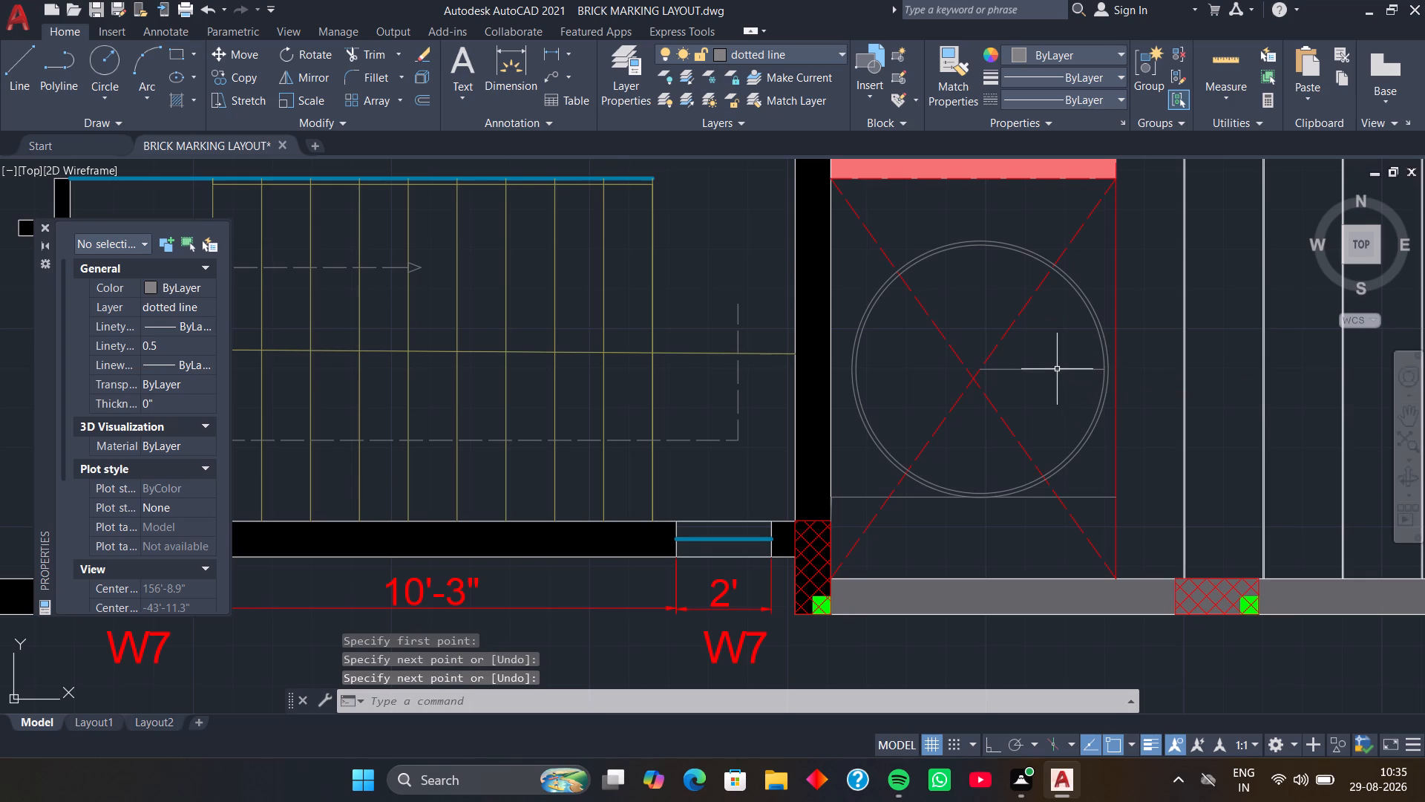
Polar-array the radius line about the circle's centre with 16 rotated items over 360 degrees.
left_click(1057, 368)
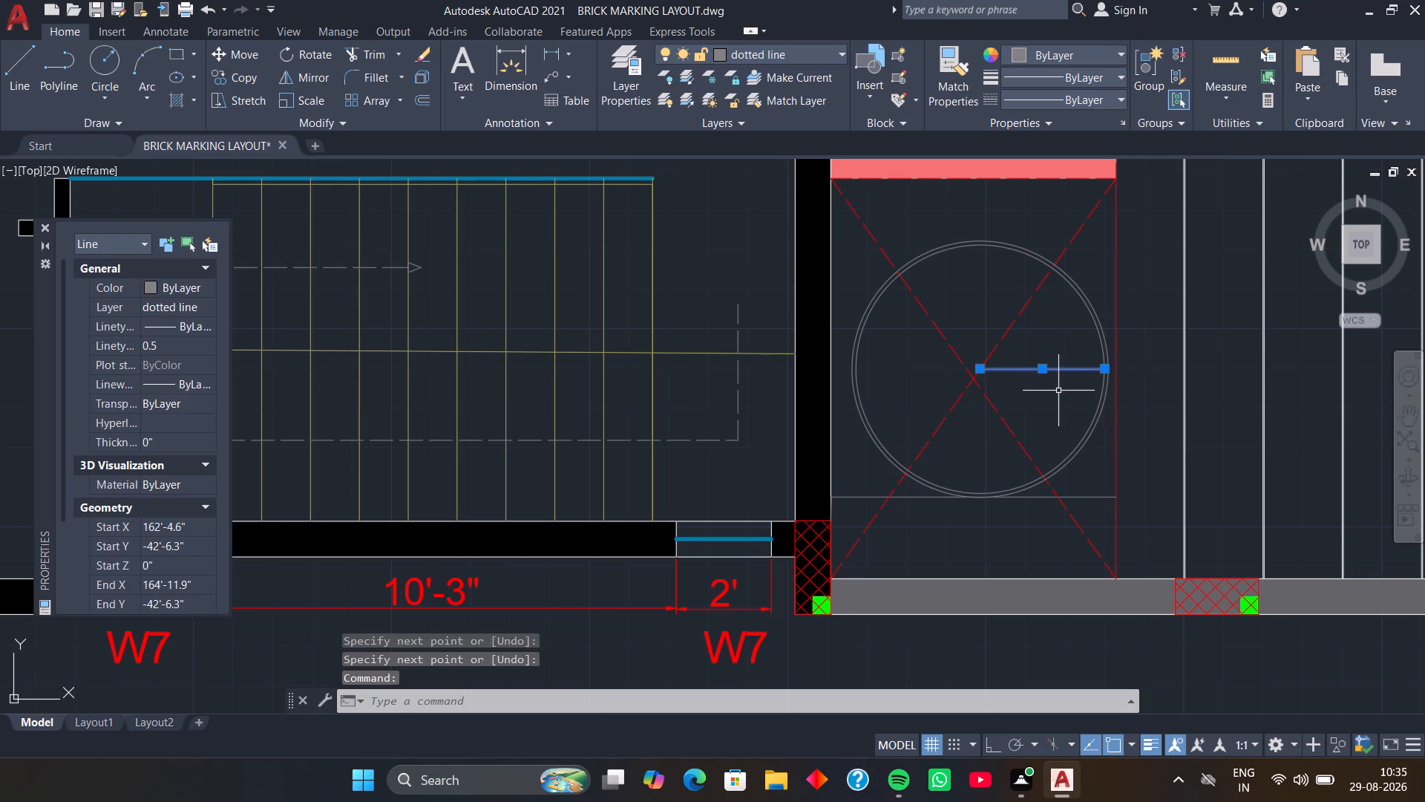
type("AR")
key("space")
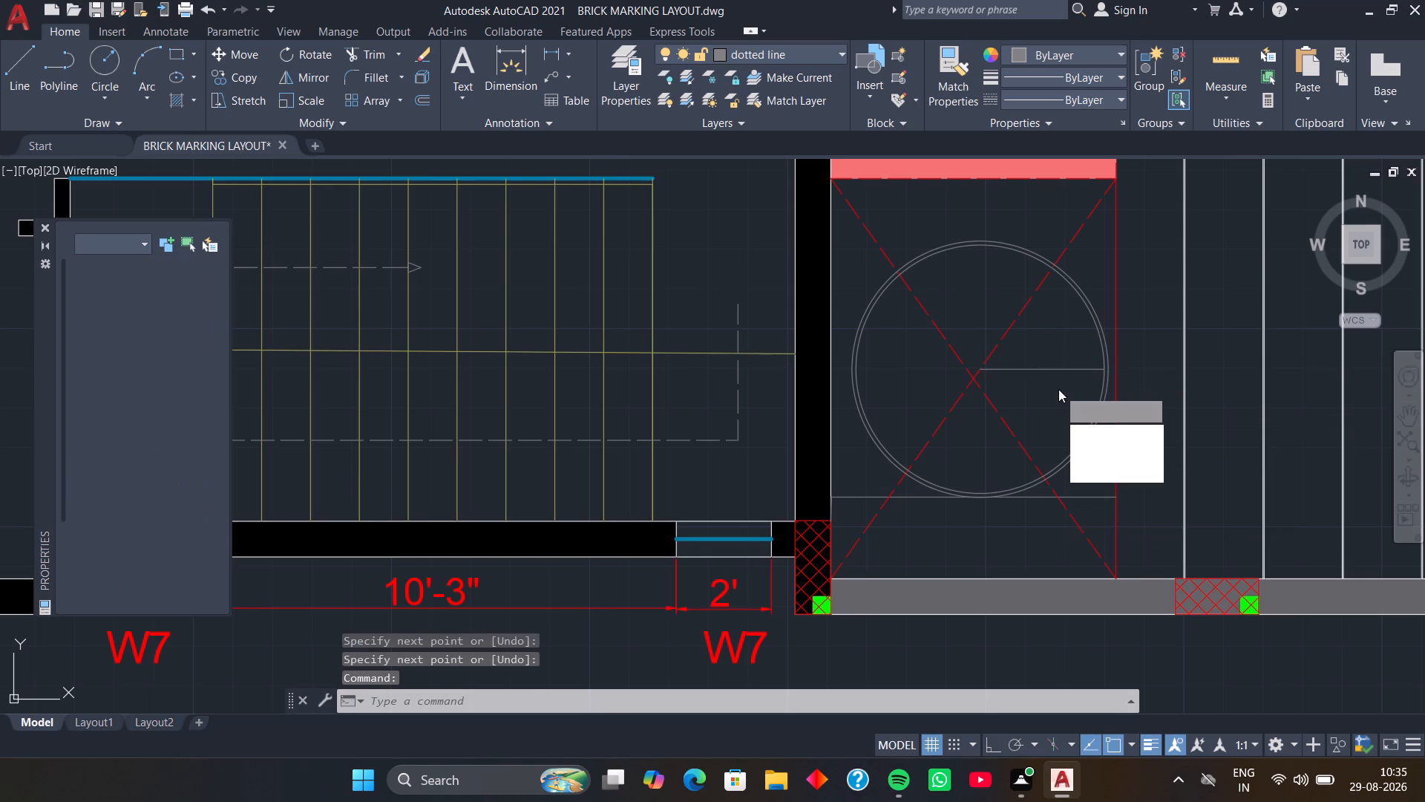
left_click_drag(1126, 466, 1058, 389)
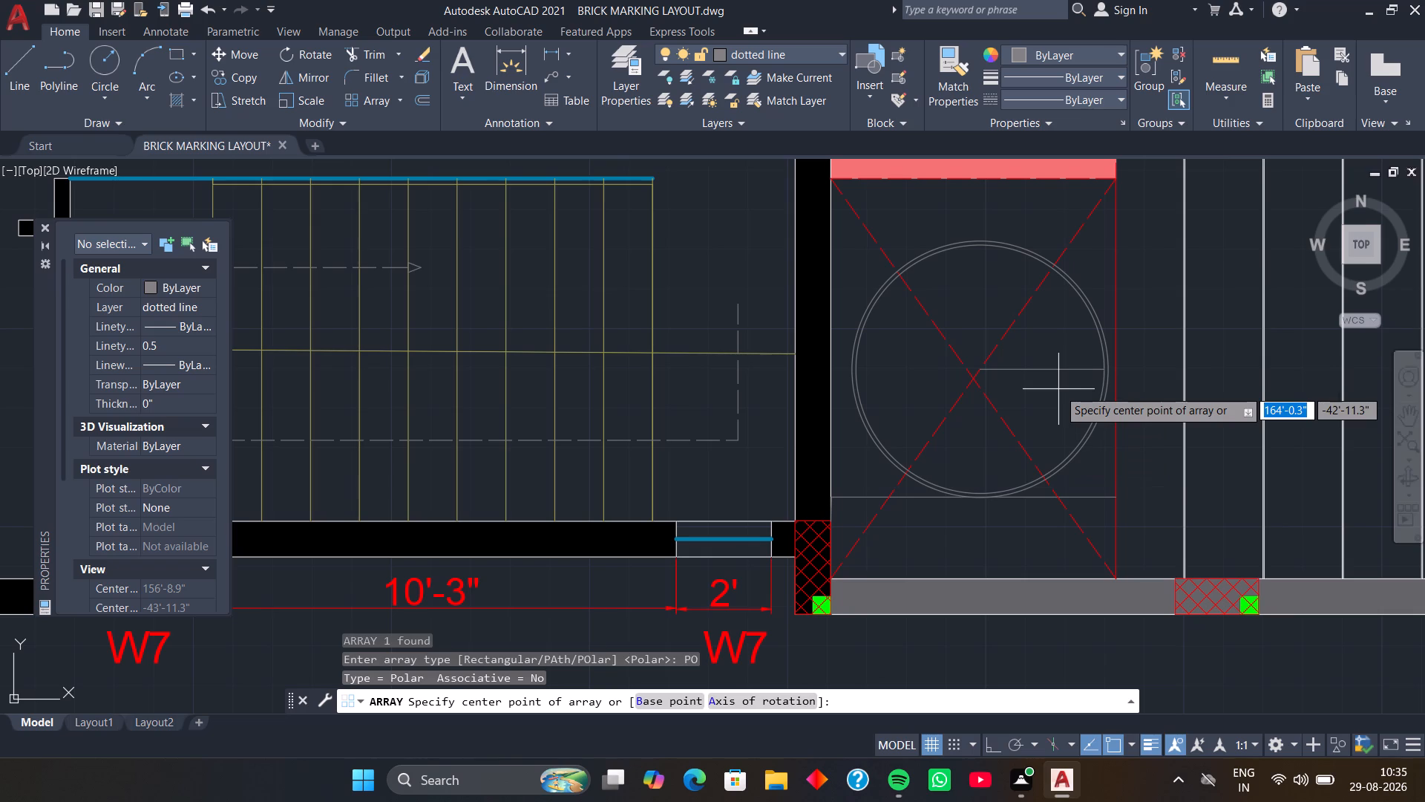
left_click(975, 370)
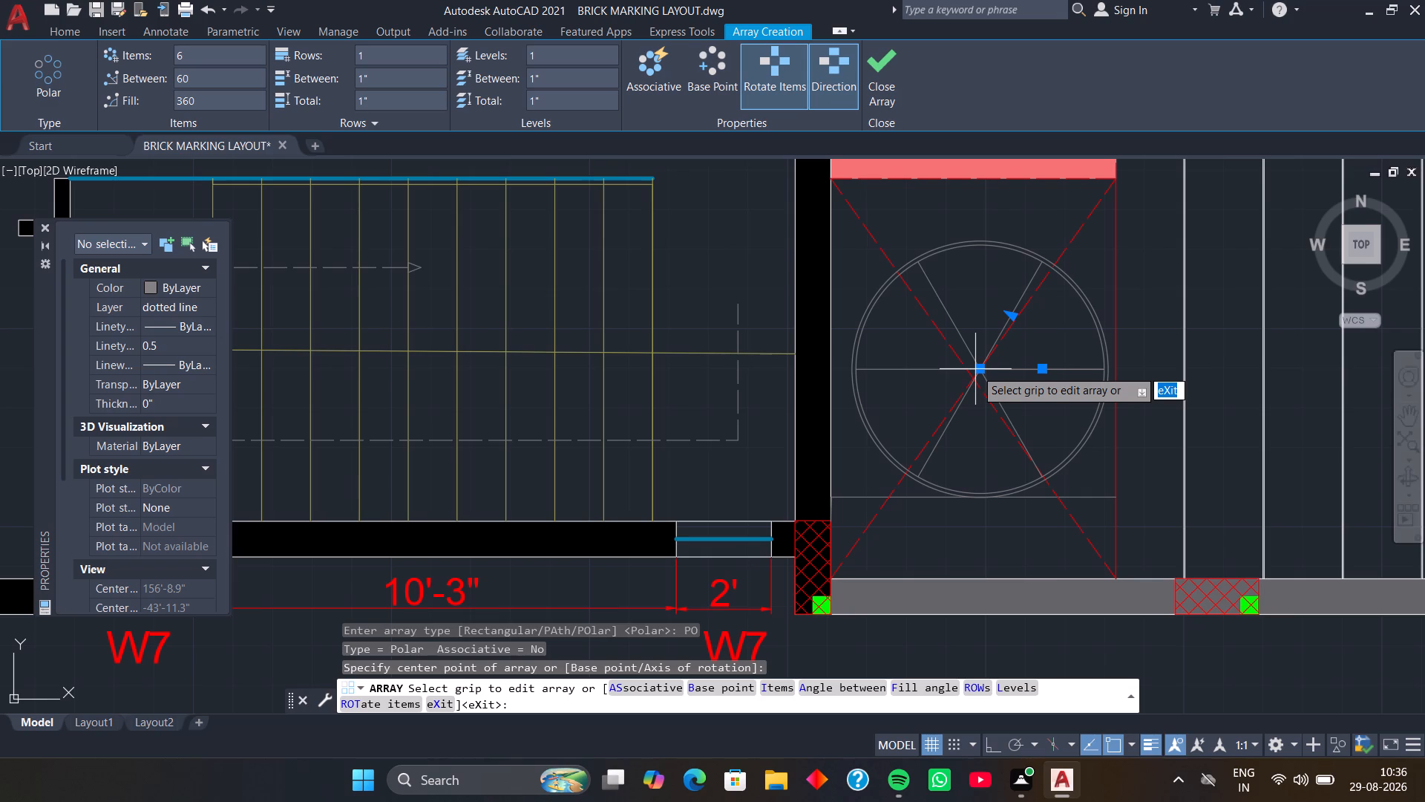
key("1")
key("space")
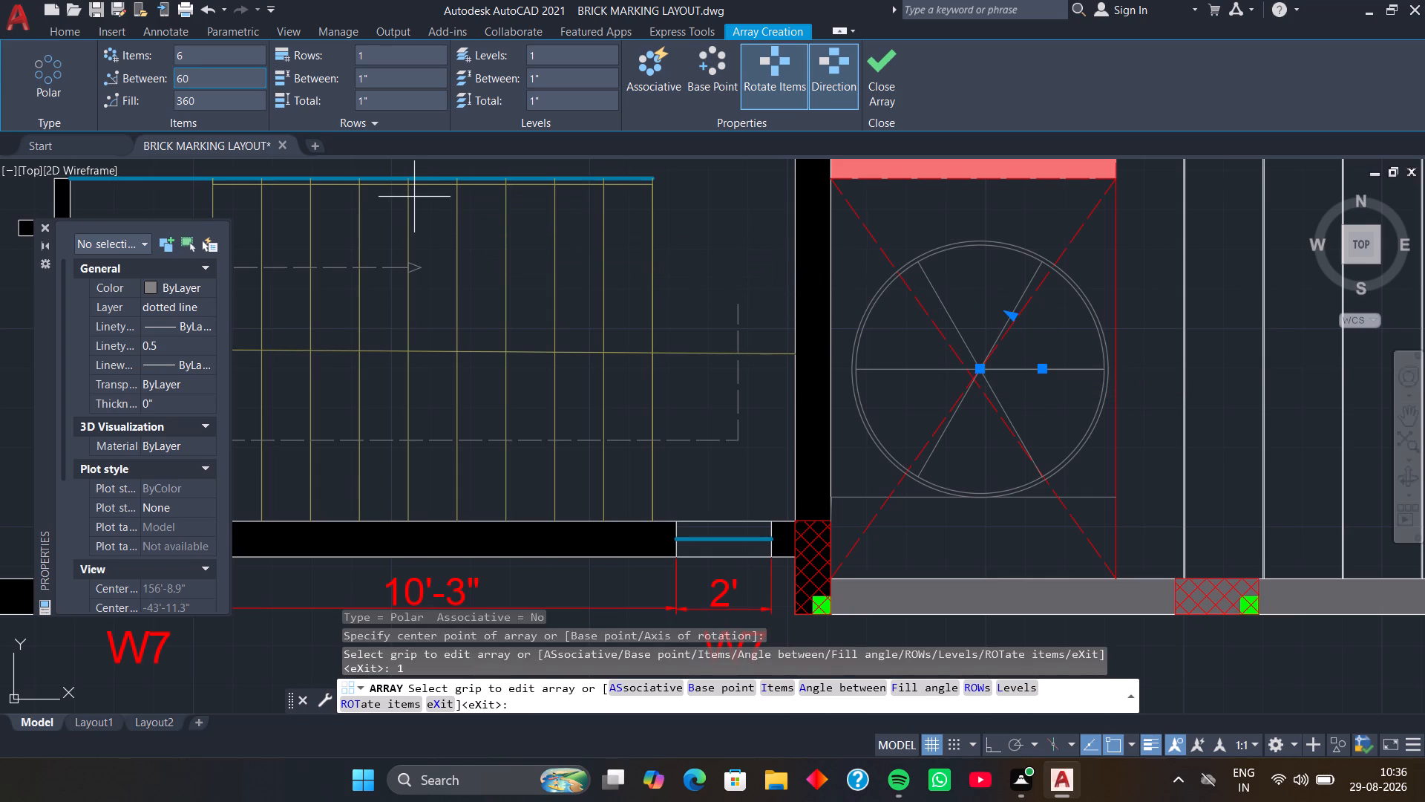
left_click(198, 62)
type("16")
key("Return")
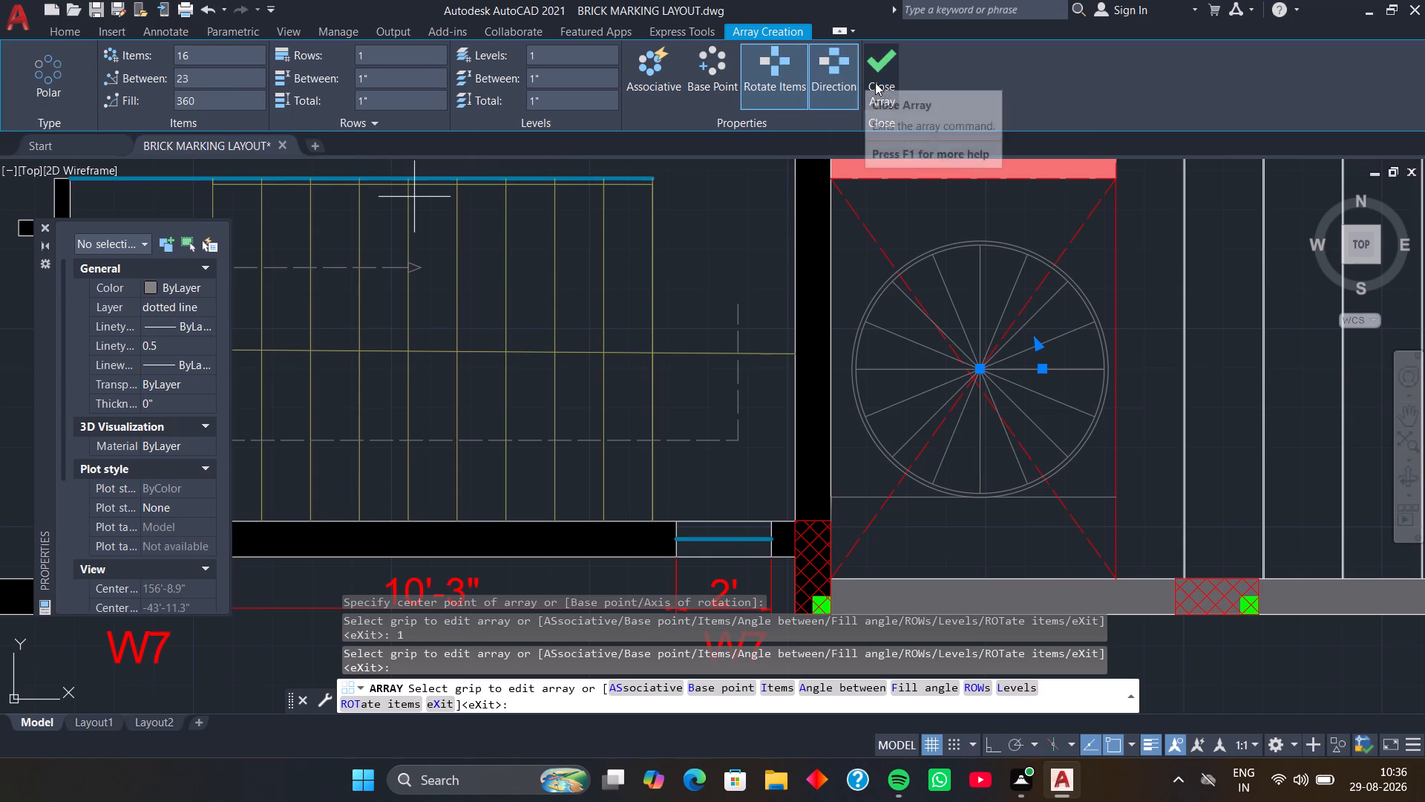
left_click(786, 79)
left_click(817, 82)
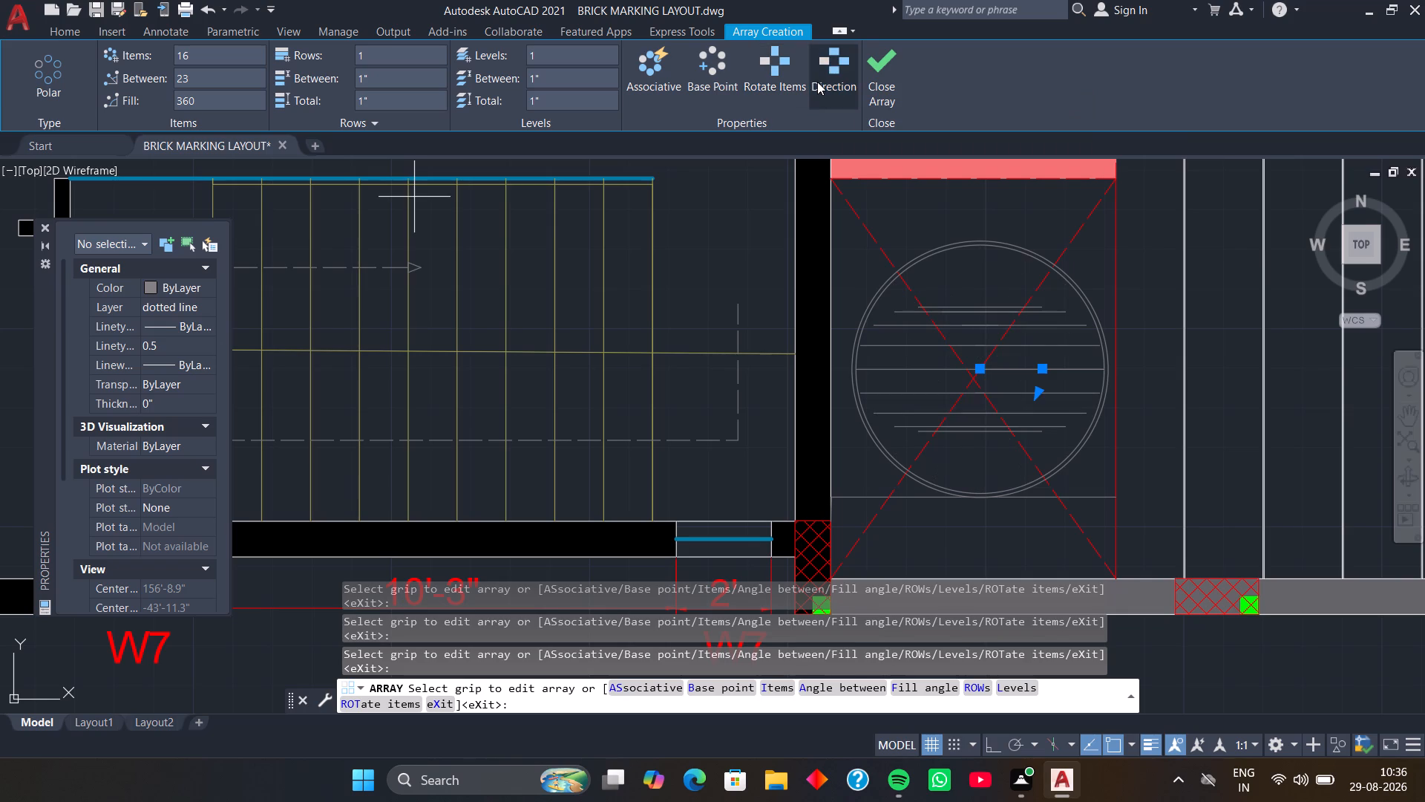
left_click(817, 82)
left_click(782, 84)
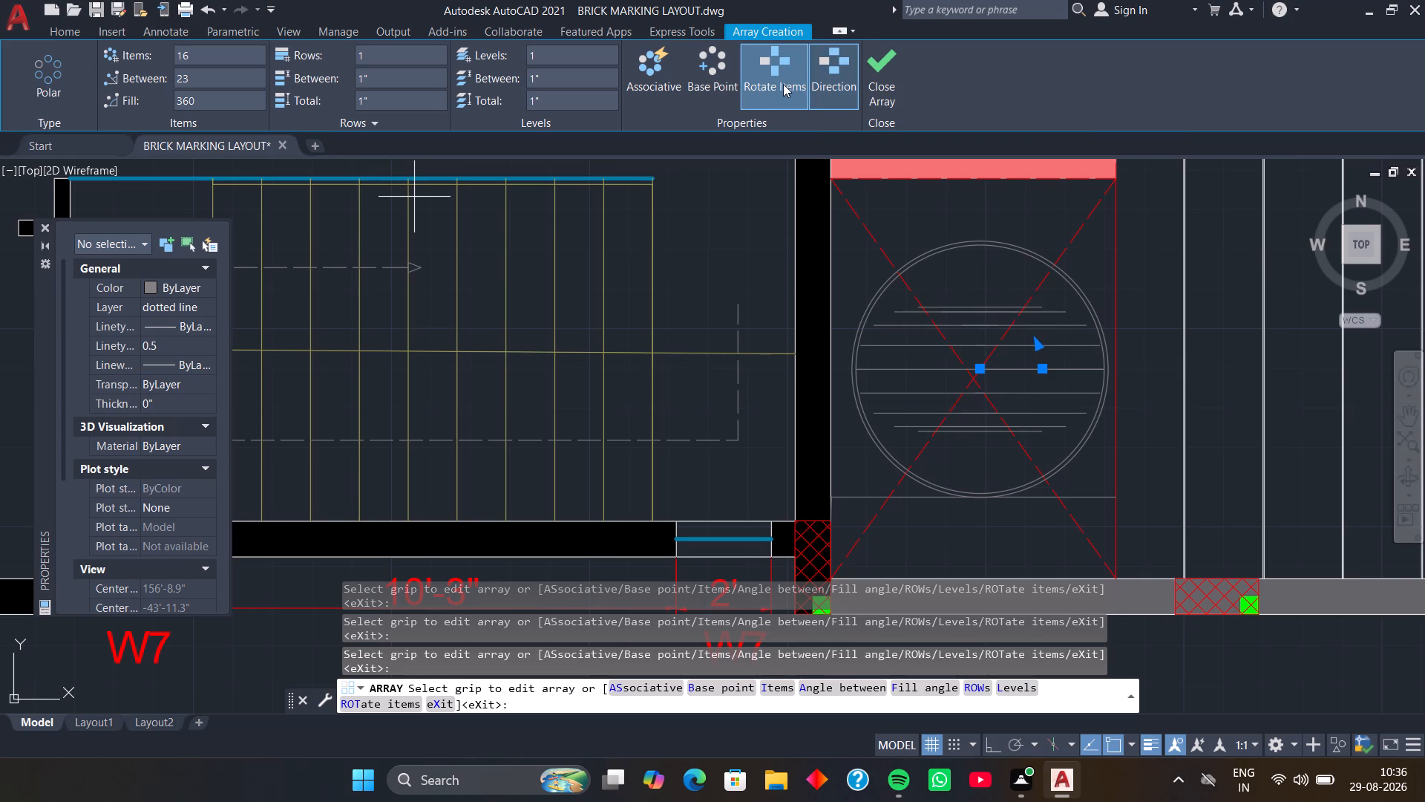
left_click(875, 87)
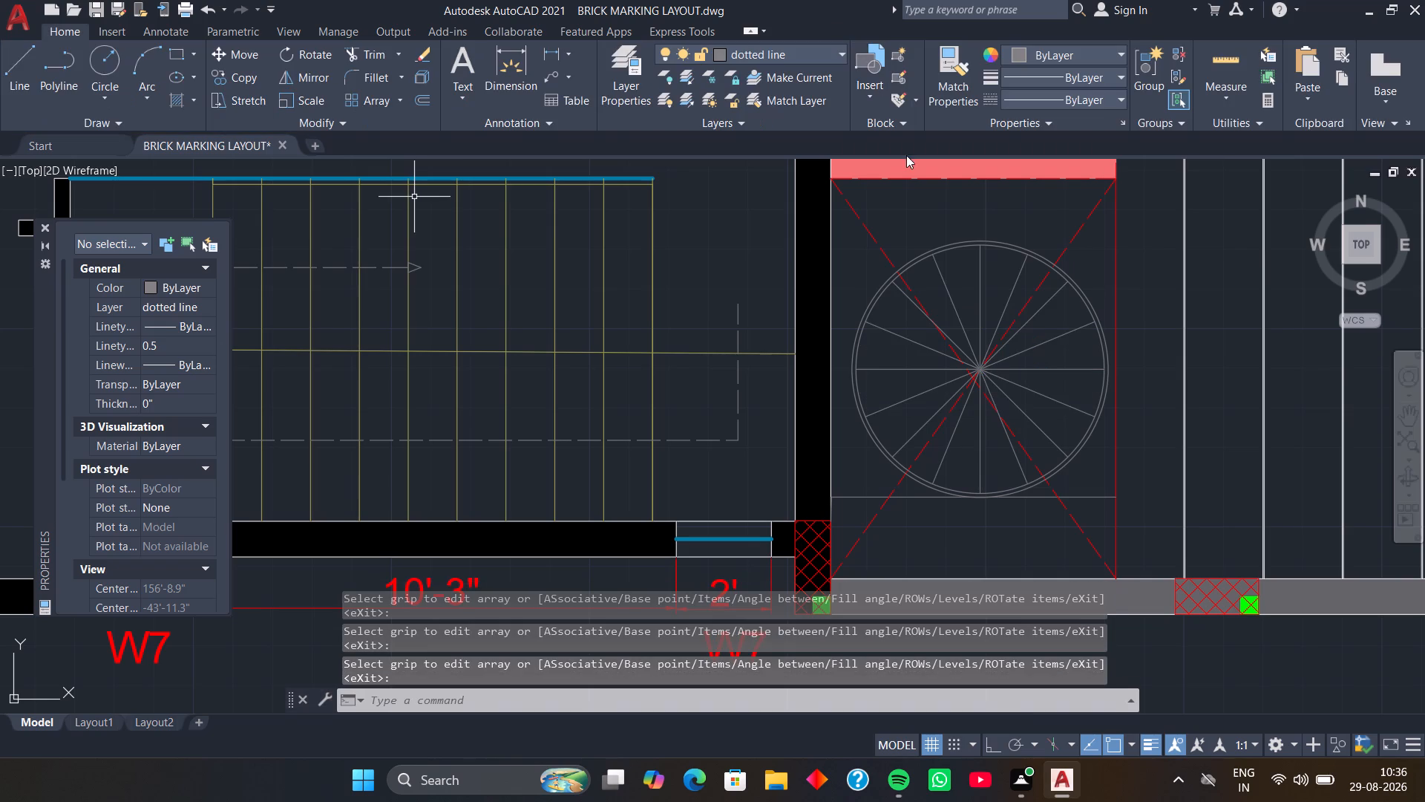
Draw a hub circle of 3" radius at the centre where the spokes meet.
middle_click_drag(965, 316, 954, 252)
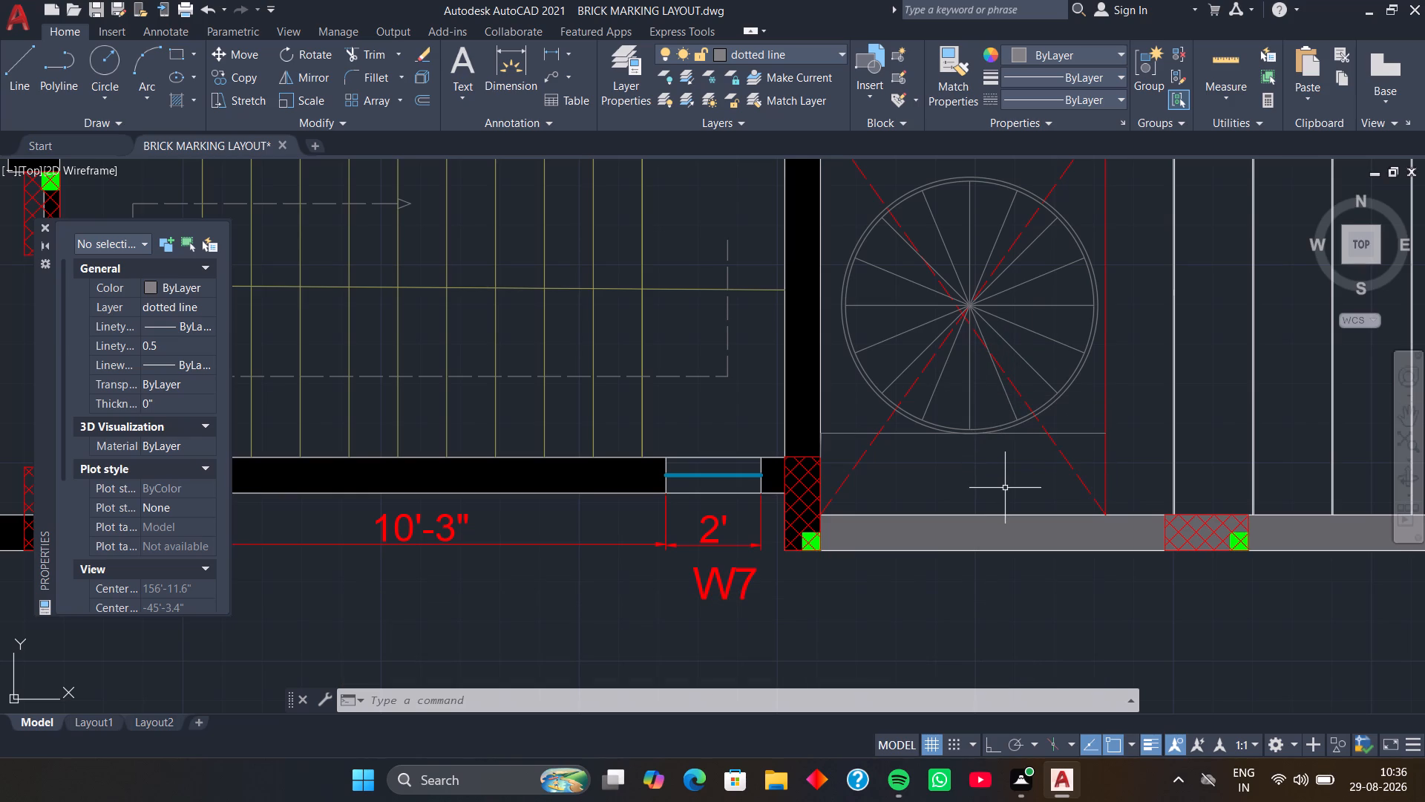
middle_click_drag(1005, 488, 1000, 476)
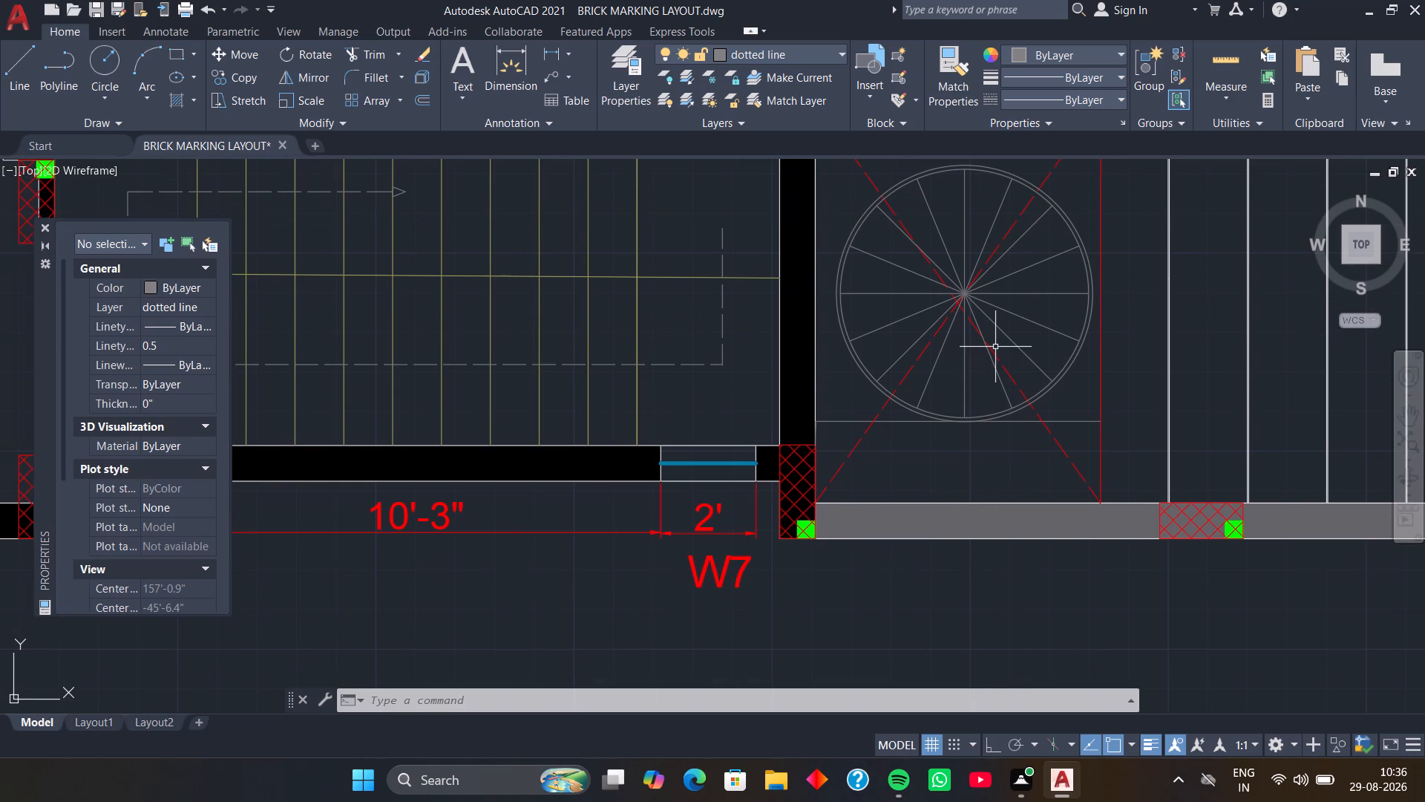
scroll(995, 347, "up", 1)
middle_click_drag(995, 347, 1018, 386)
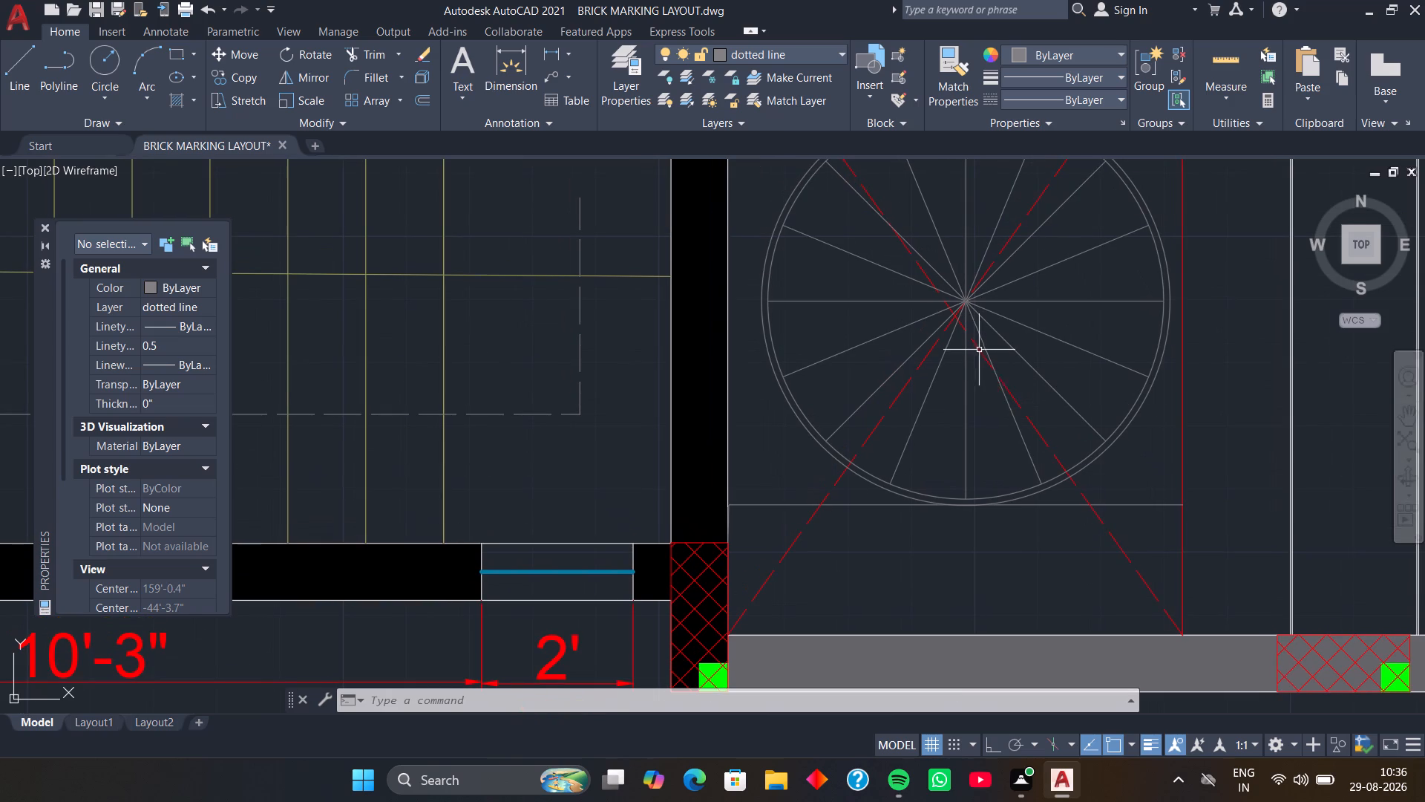
key("c")
key("space")
scroll(969, 338, "up", 2)
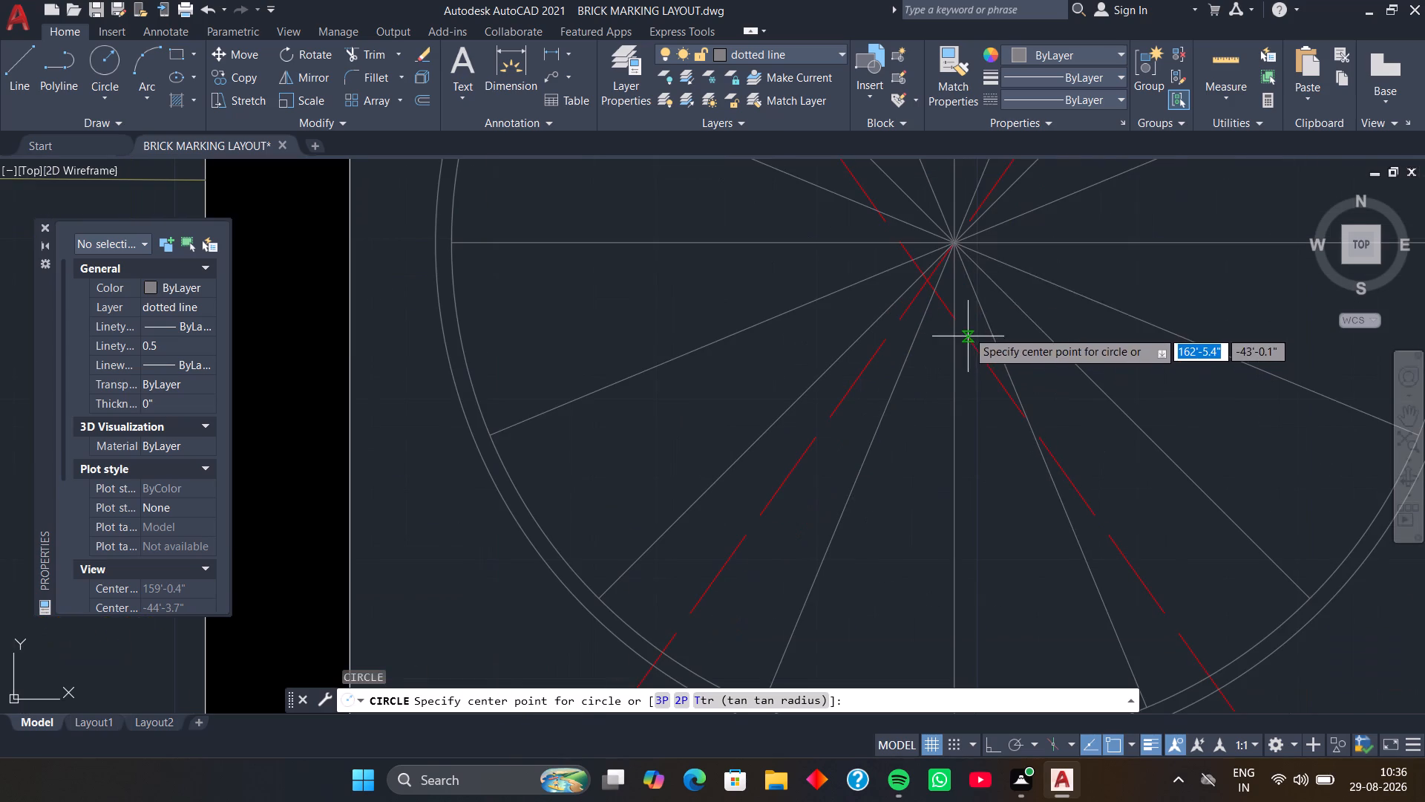
left_click(954, 241)
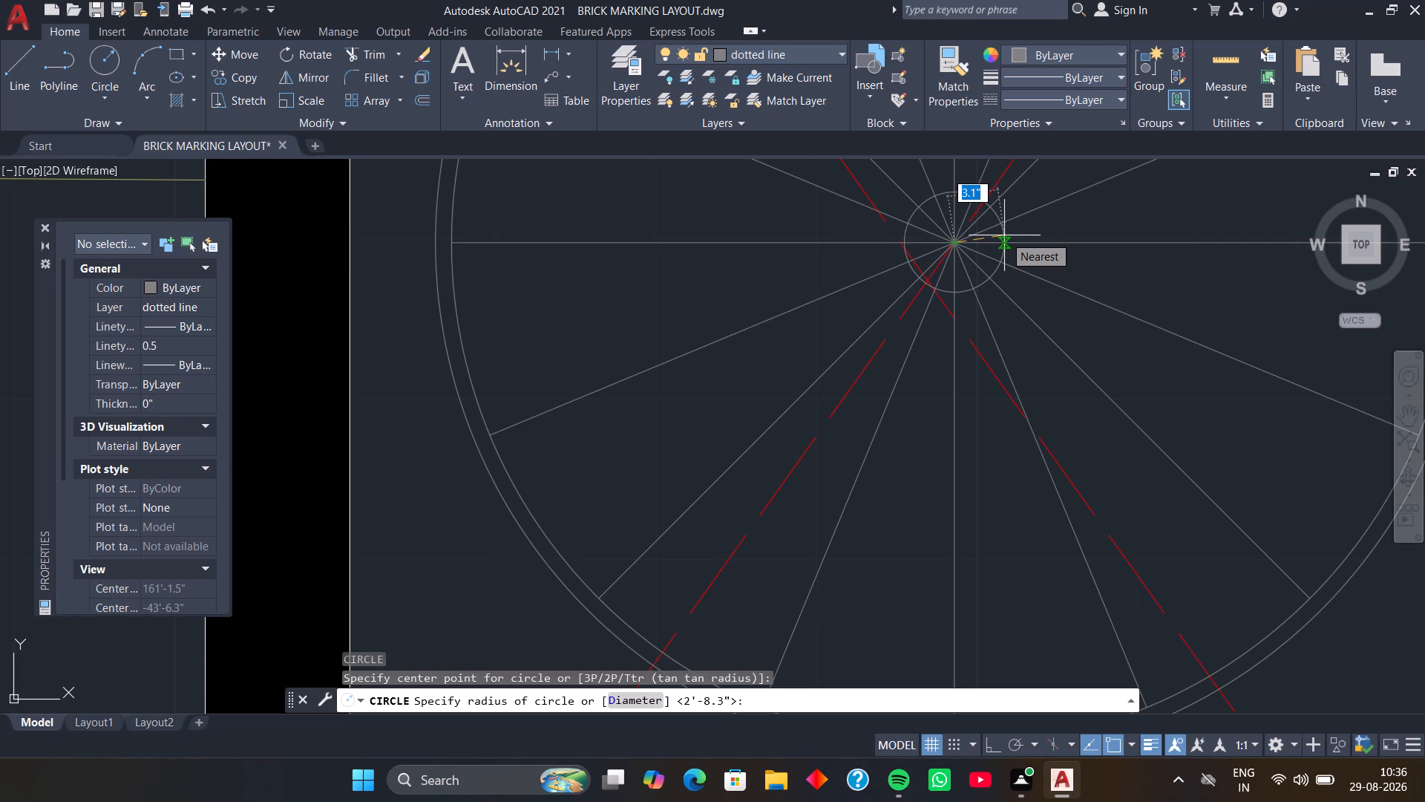
key("3")
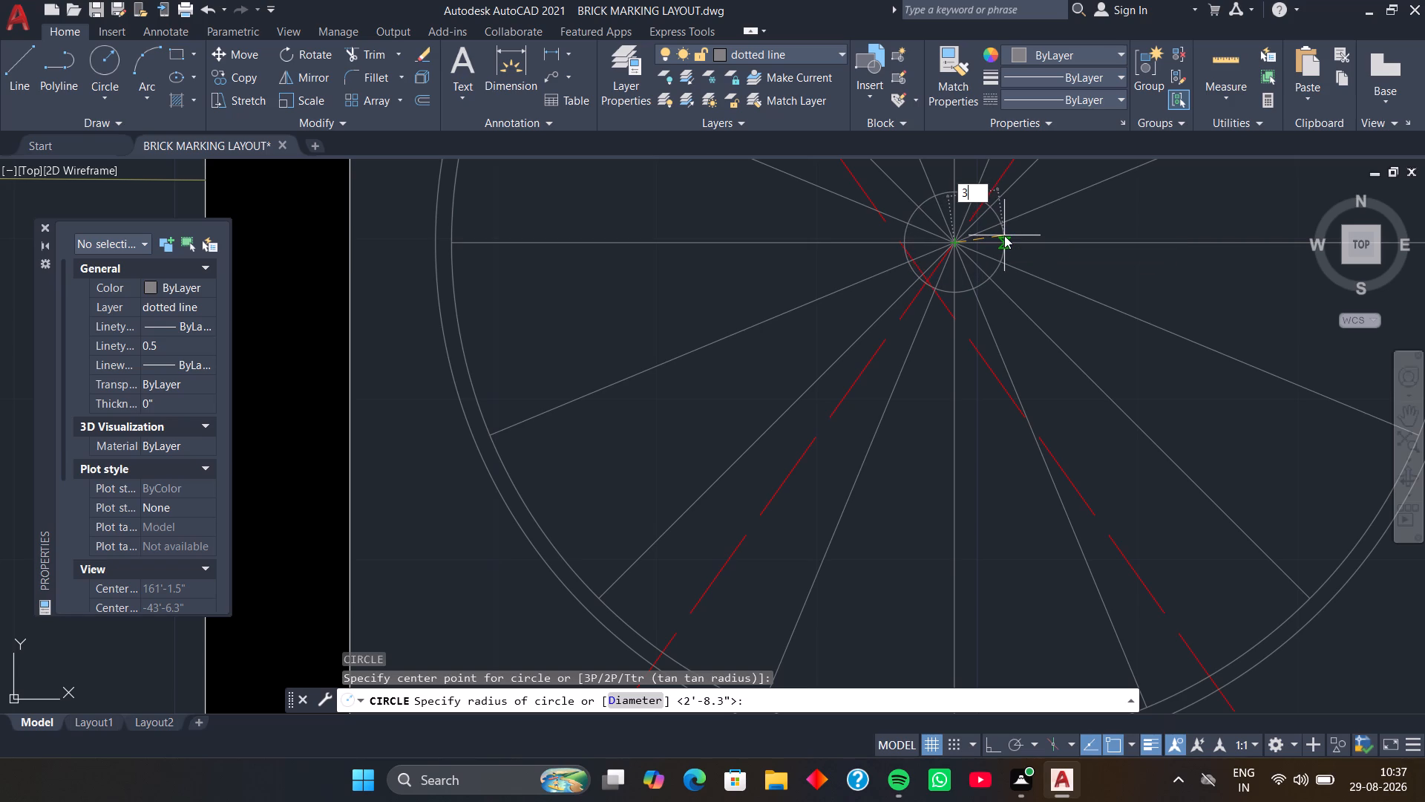
key("Return")
Offset the 3" radius hub circle 1" outward to make a double hub ring.
left_click(1001, 235)
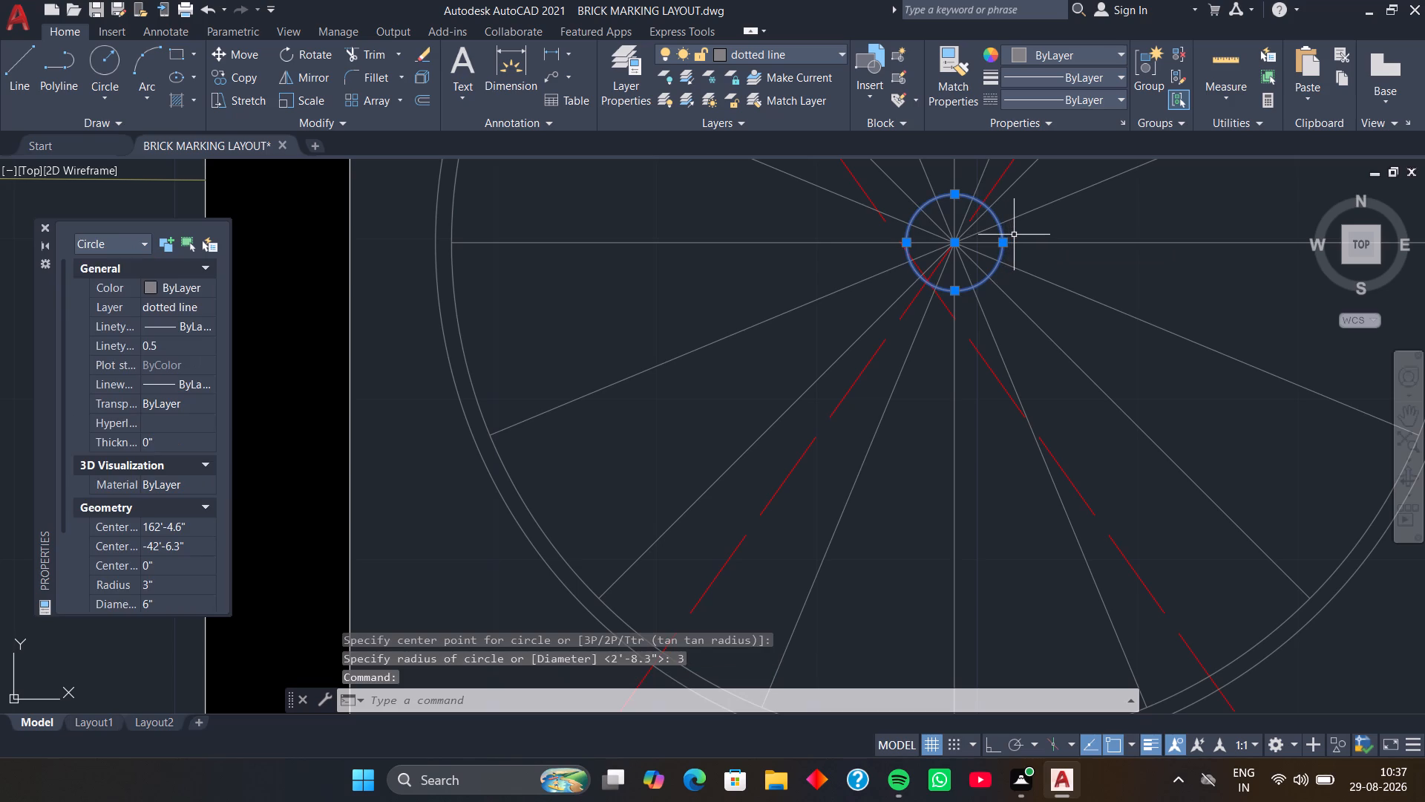
key("o")
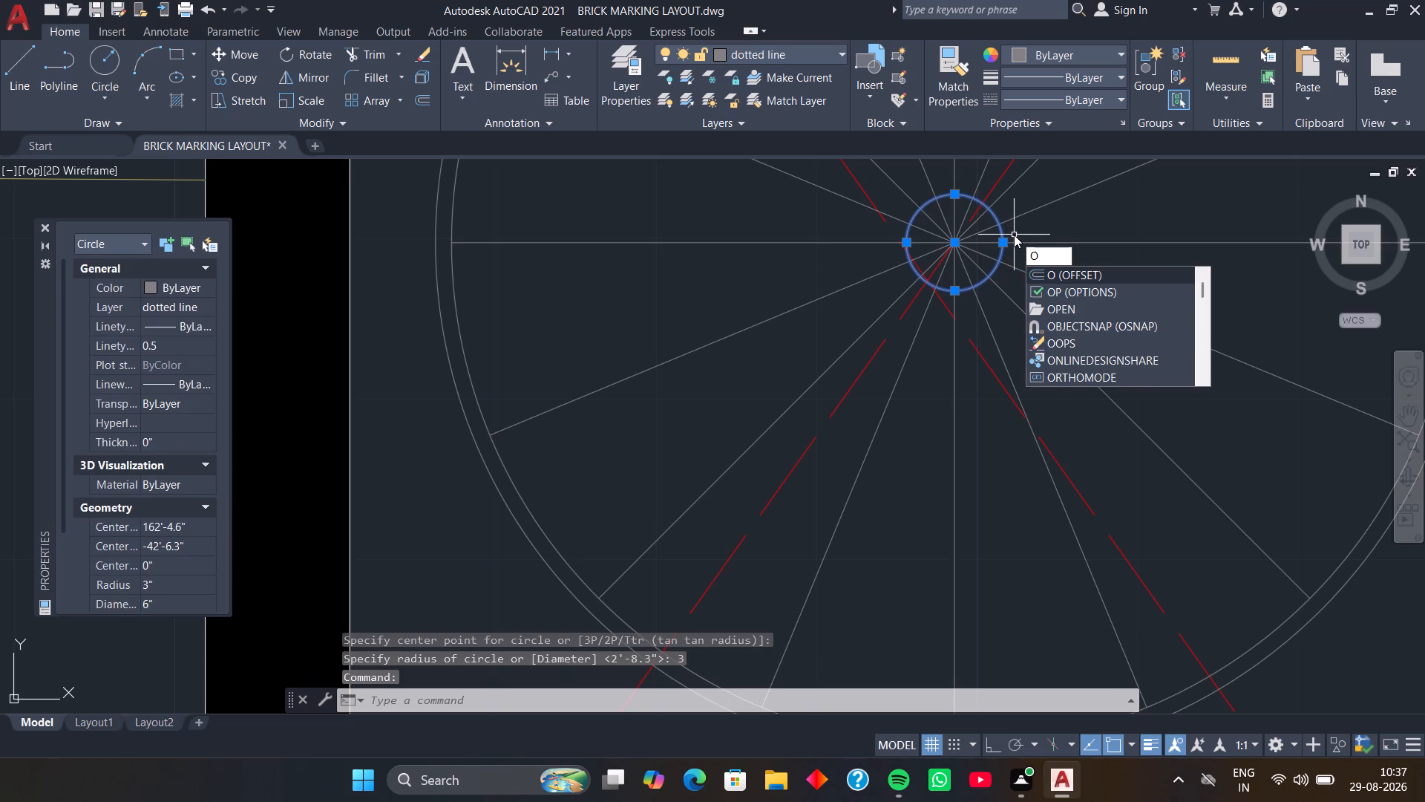
key("space")
key("space")
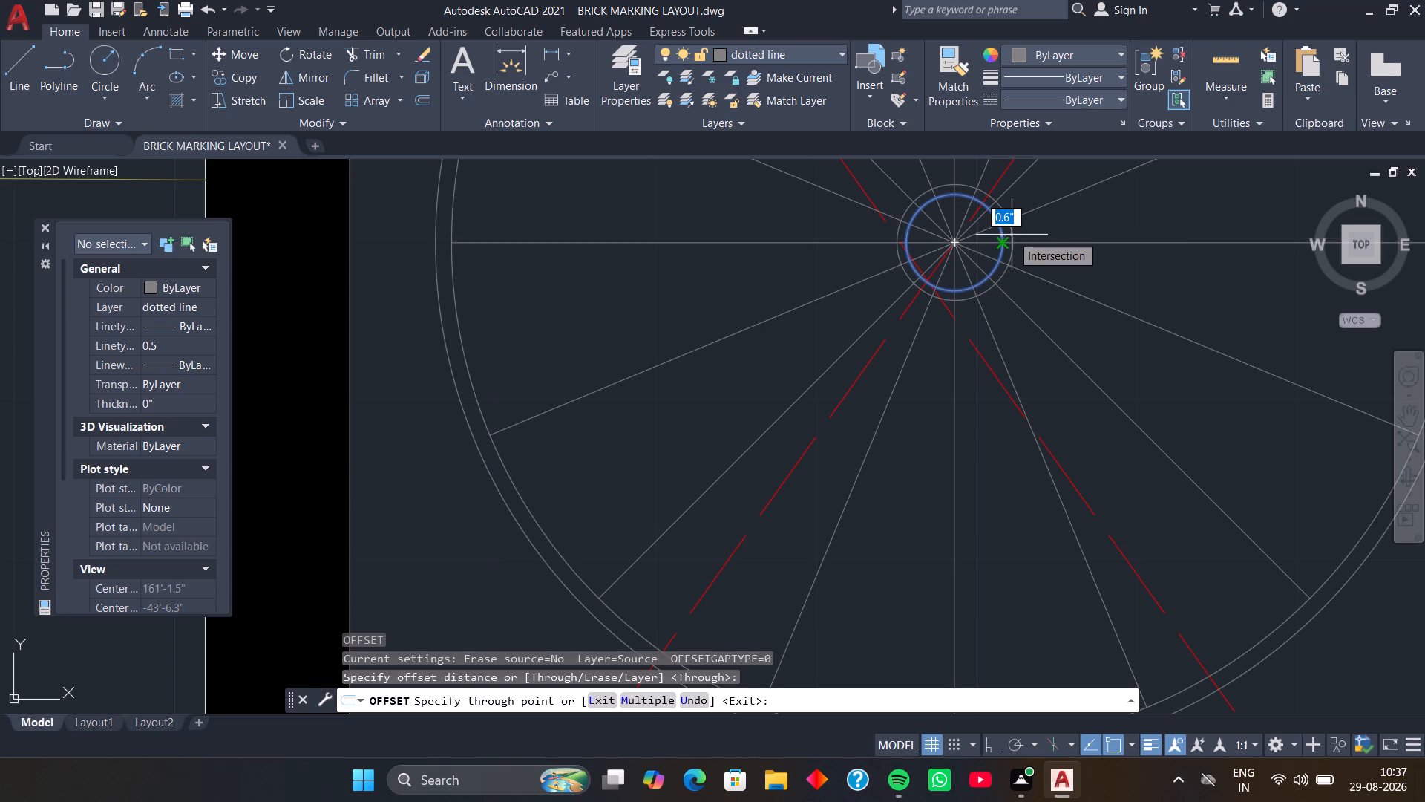
key("1")
key("Return")
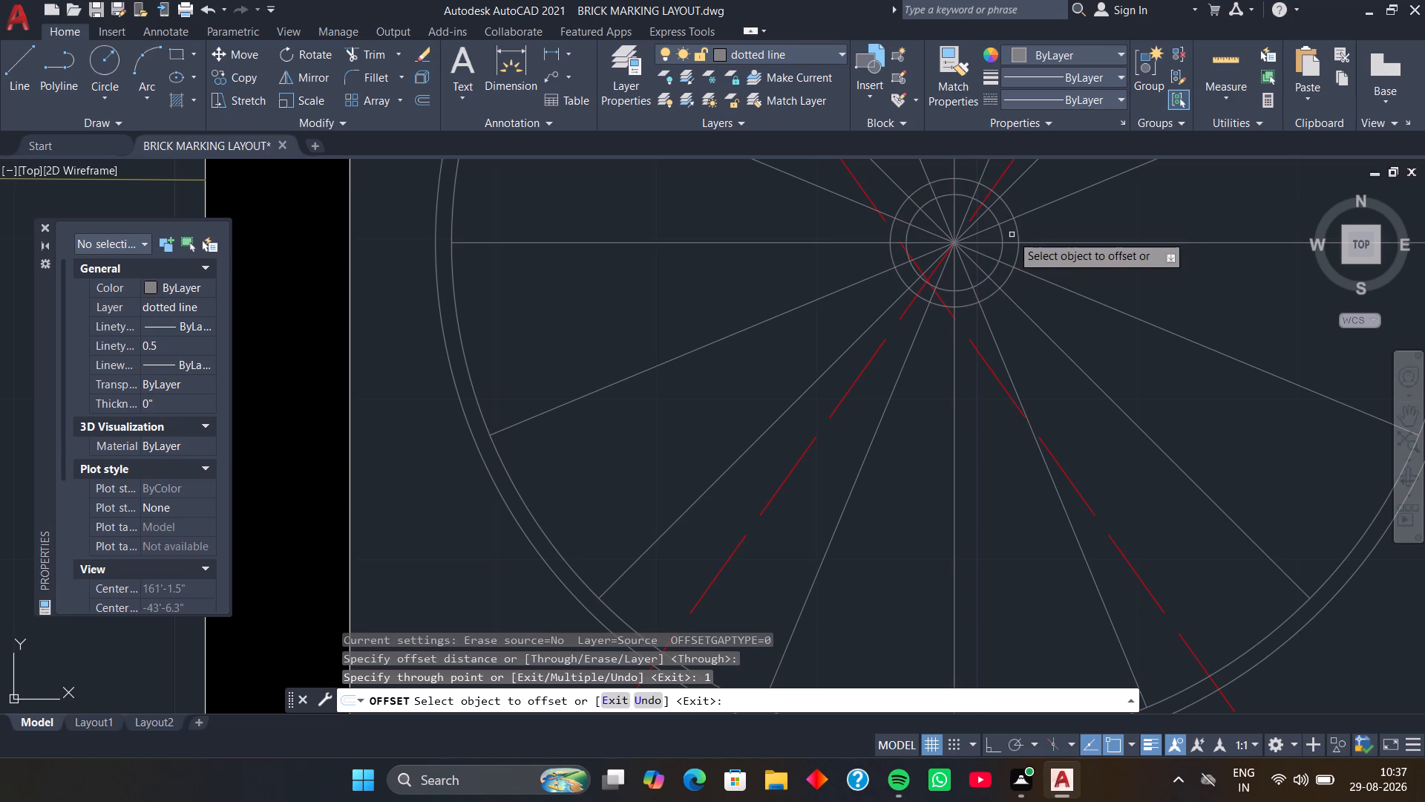
scroll(1023, 270, "down", 1)
middle_click_drag(1032, 299, 1018, 258)
key("space")
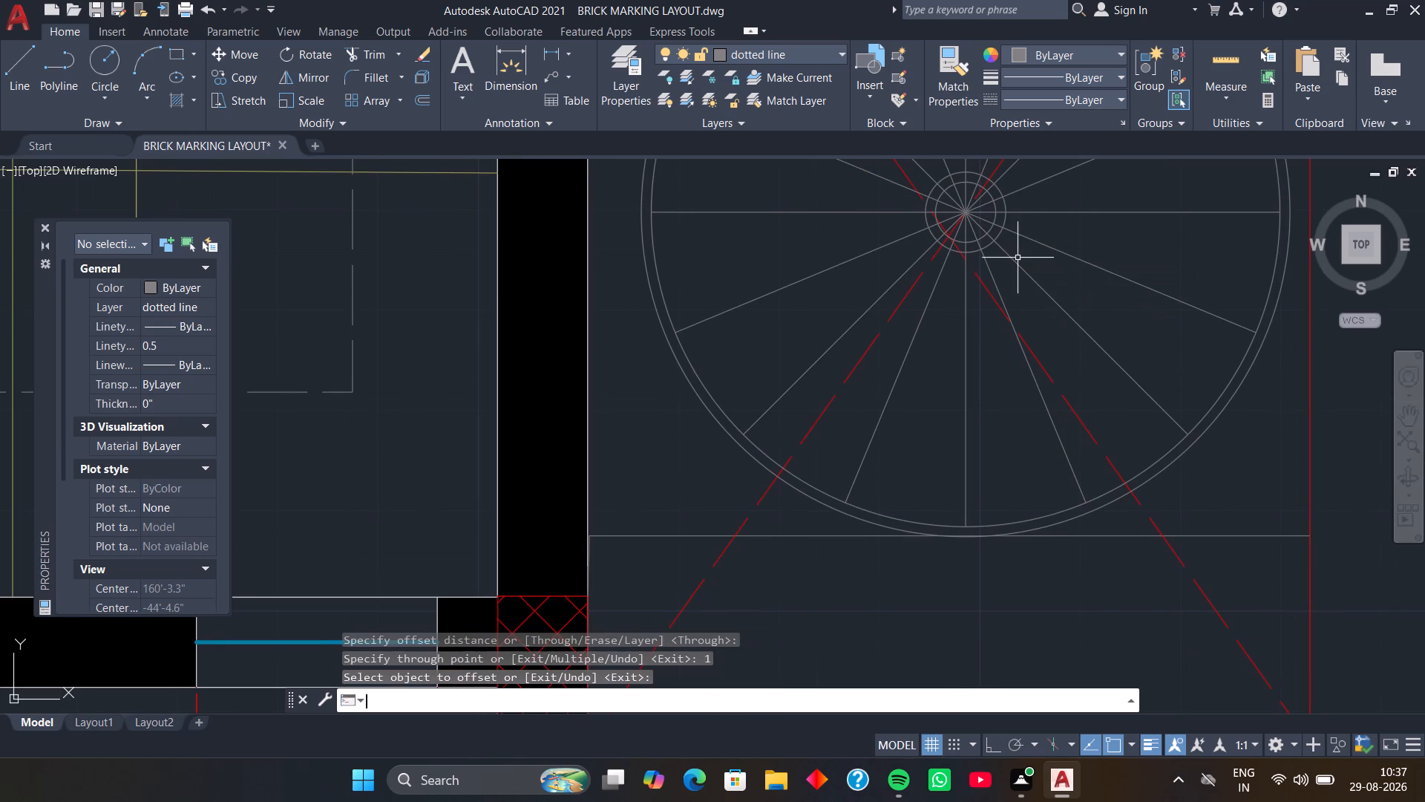
Draw a horizontal line about 3'-3" long from the black wall's face beside the spoked circle to the outer hub ring.
middle_click_drag(1036, 310, 1017, 276)
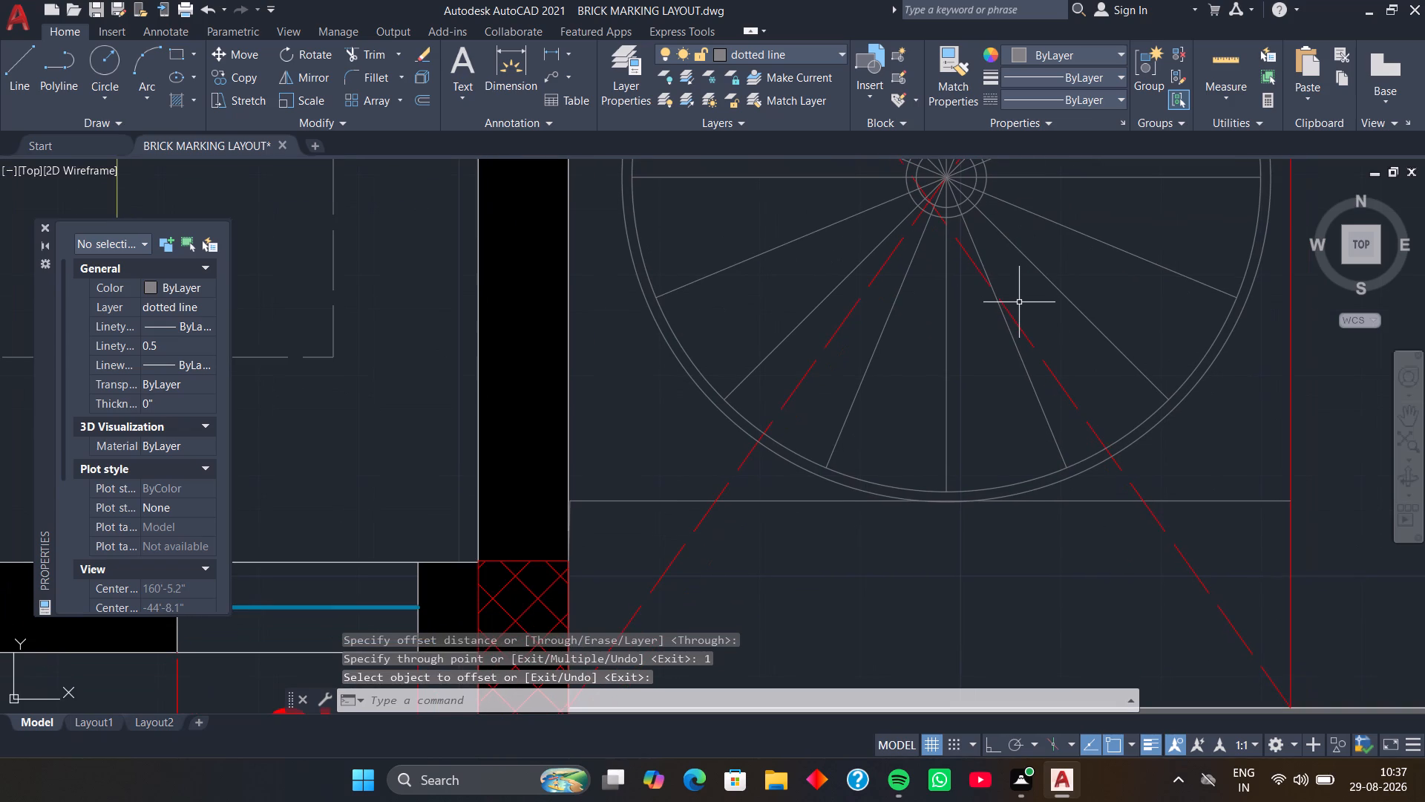
middle_click_drag(1009, 281, 1082, 276)
scroll(1020, 293, "down", 1)
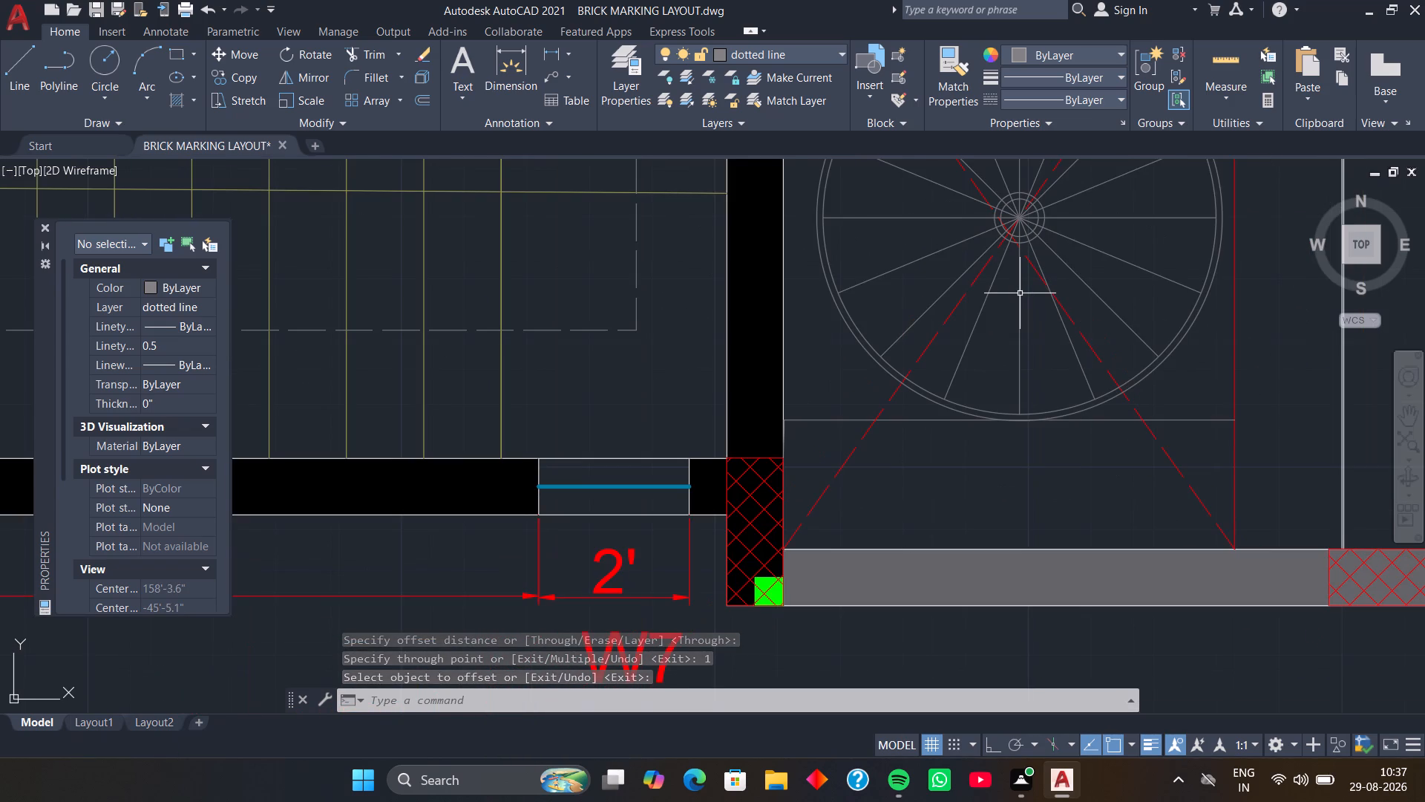
middle_click_drag(1020, 293, 1024, 326)
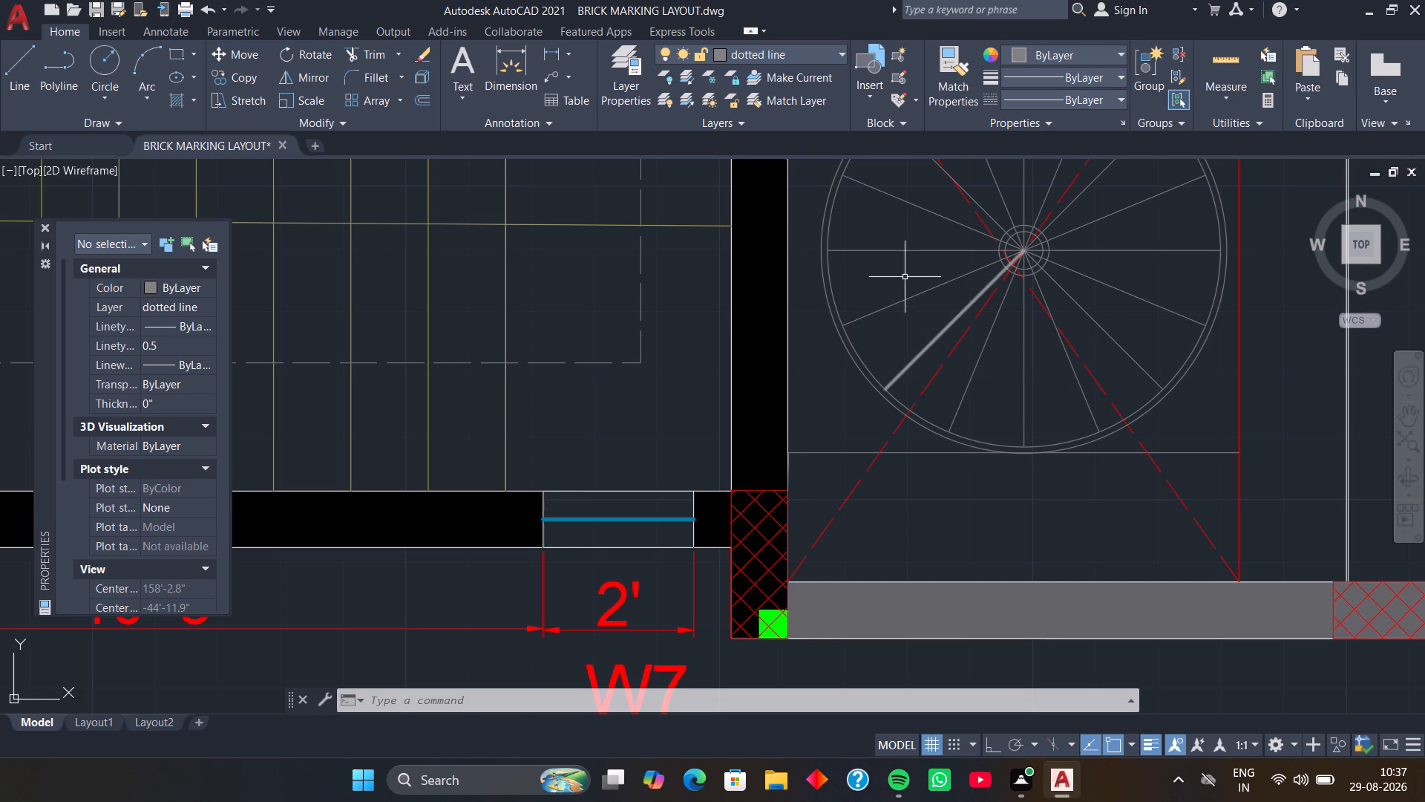
middle_click_drag(905, 277, 997, 302)
scroll(1014, 316, "down", 1)
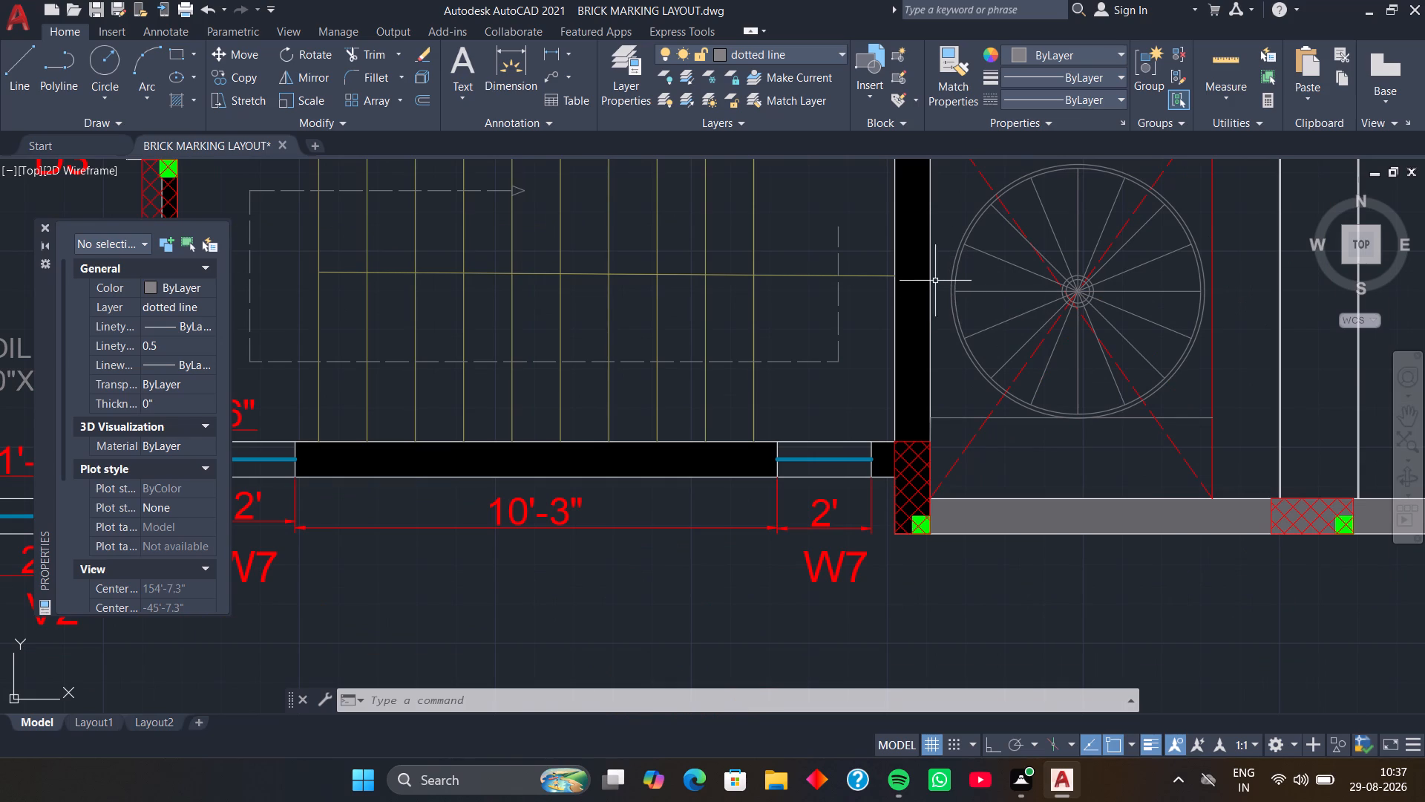
type("L")
key("space")
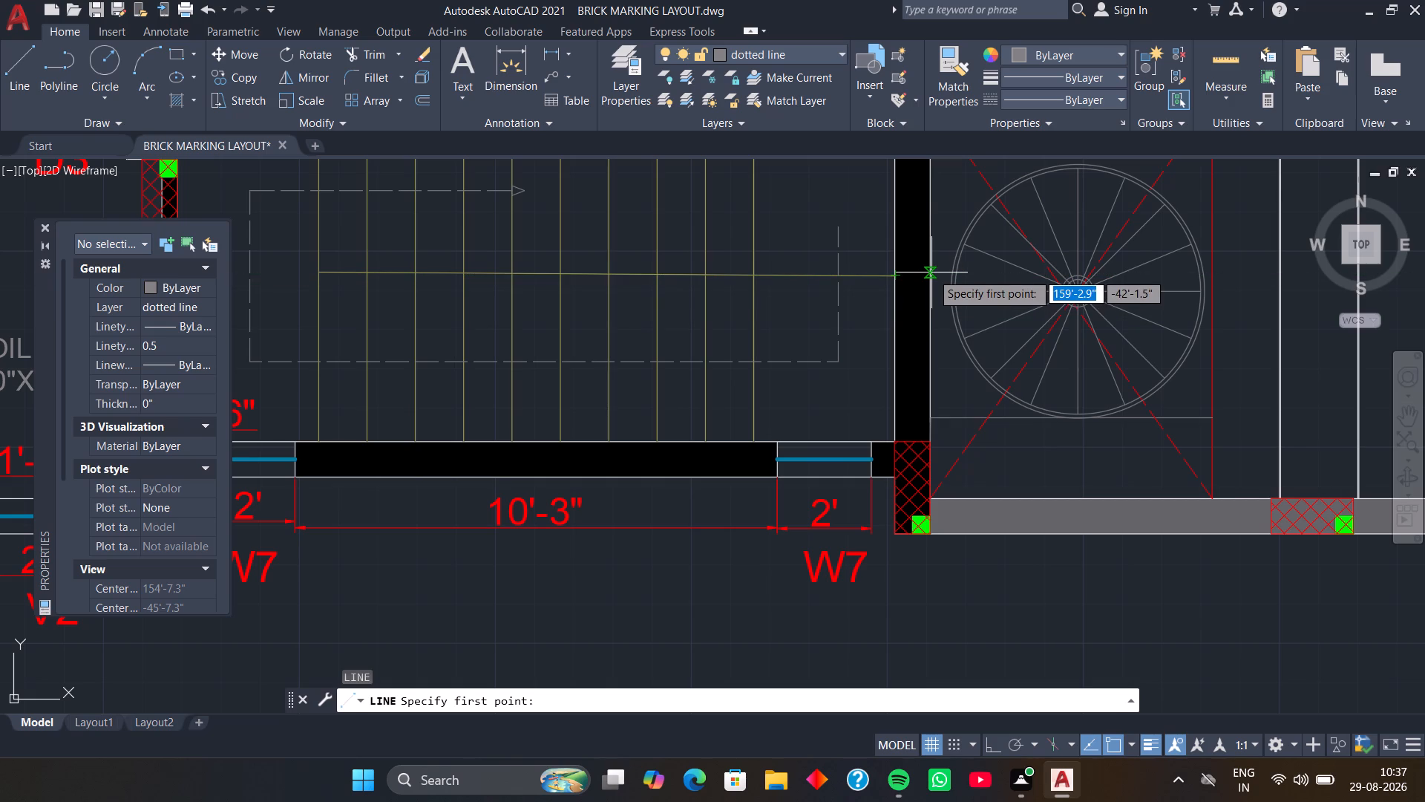
left_click(931, 276)
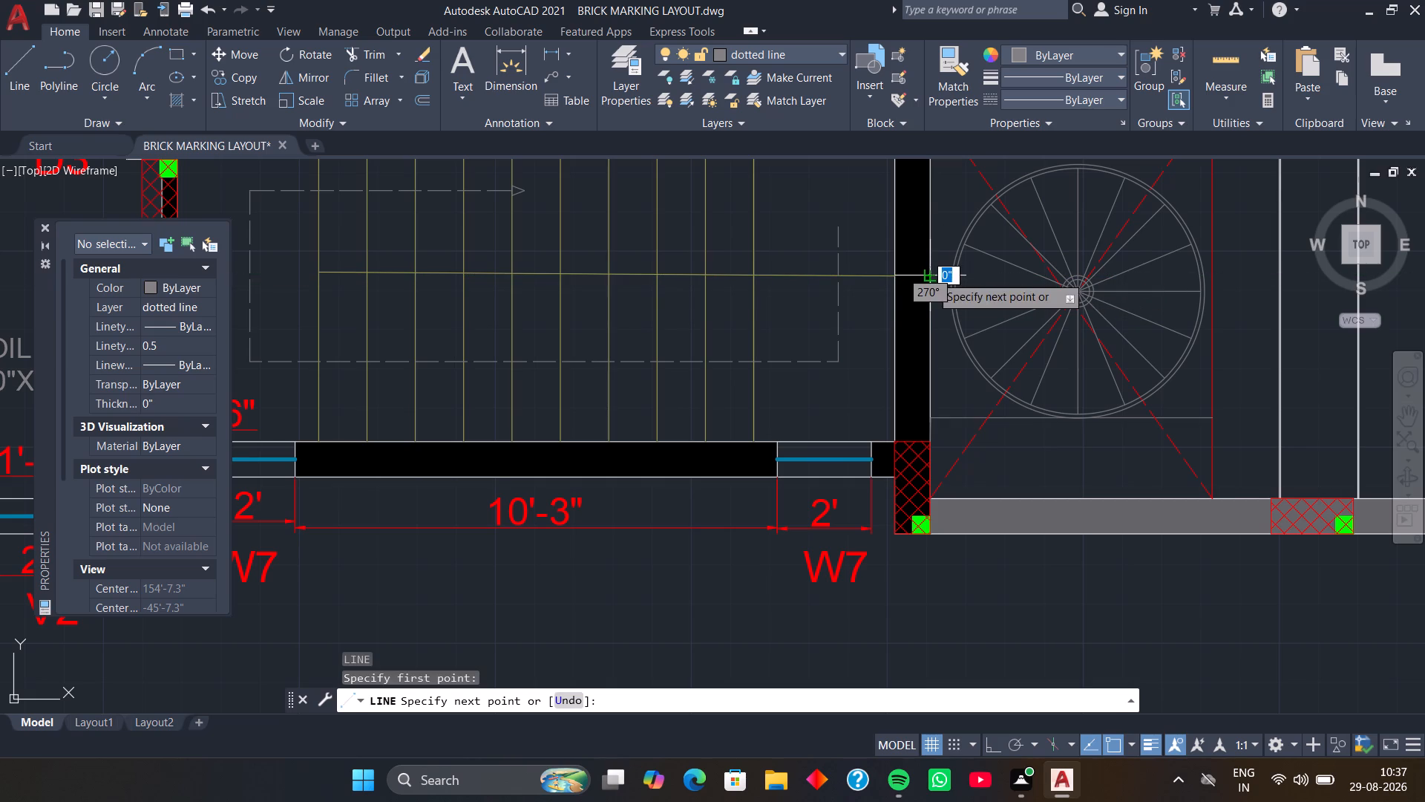
left_click(1089, 271)
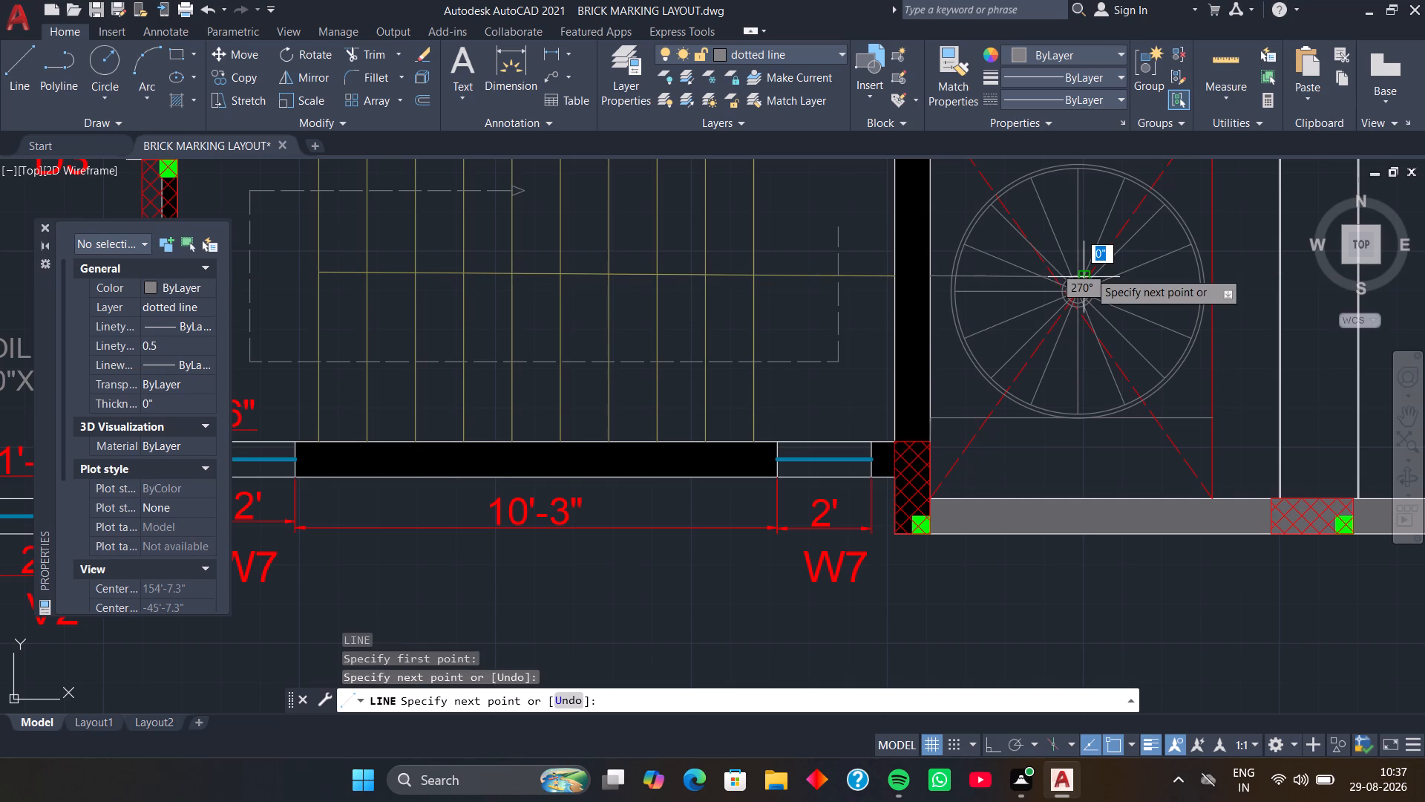
key("space")
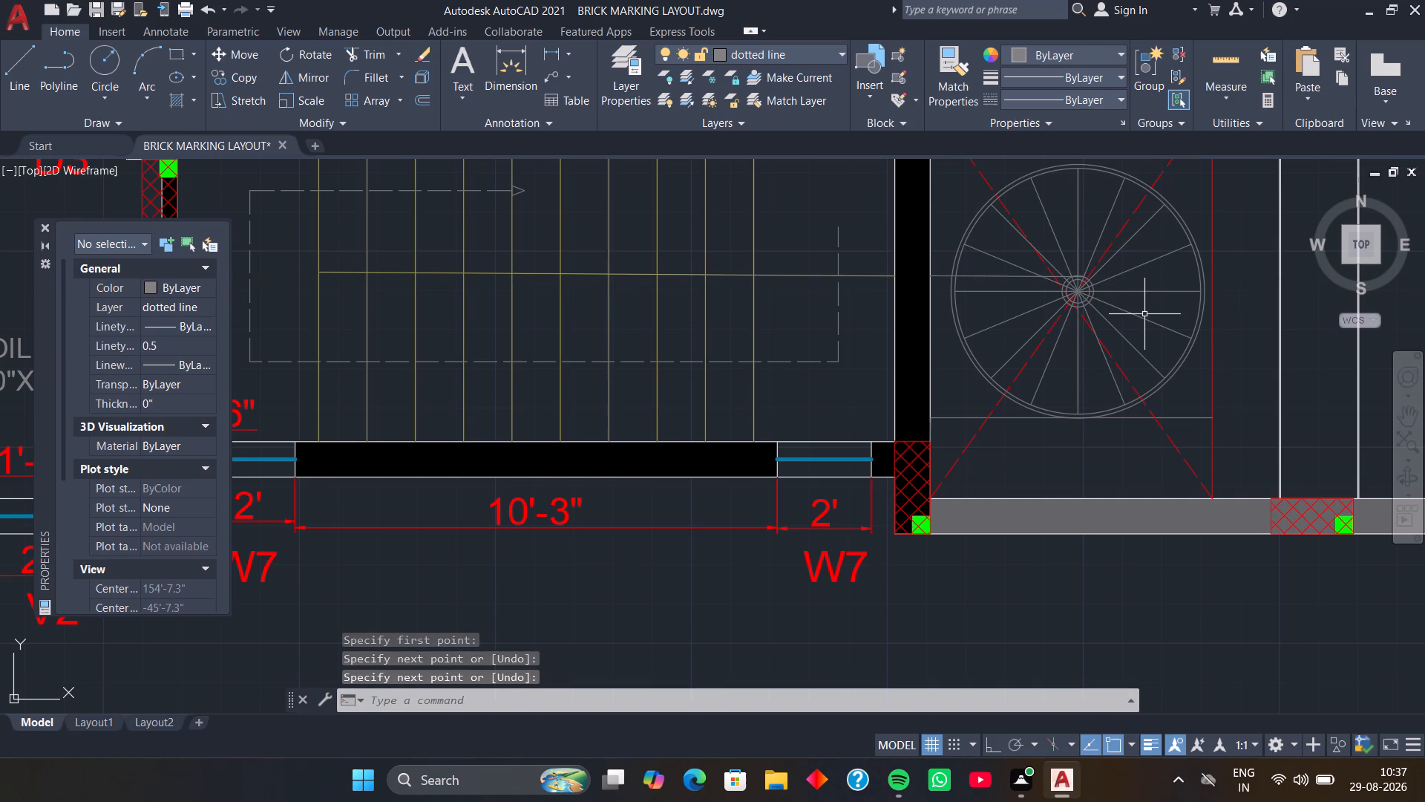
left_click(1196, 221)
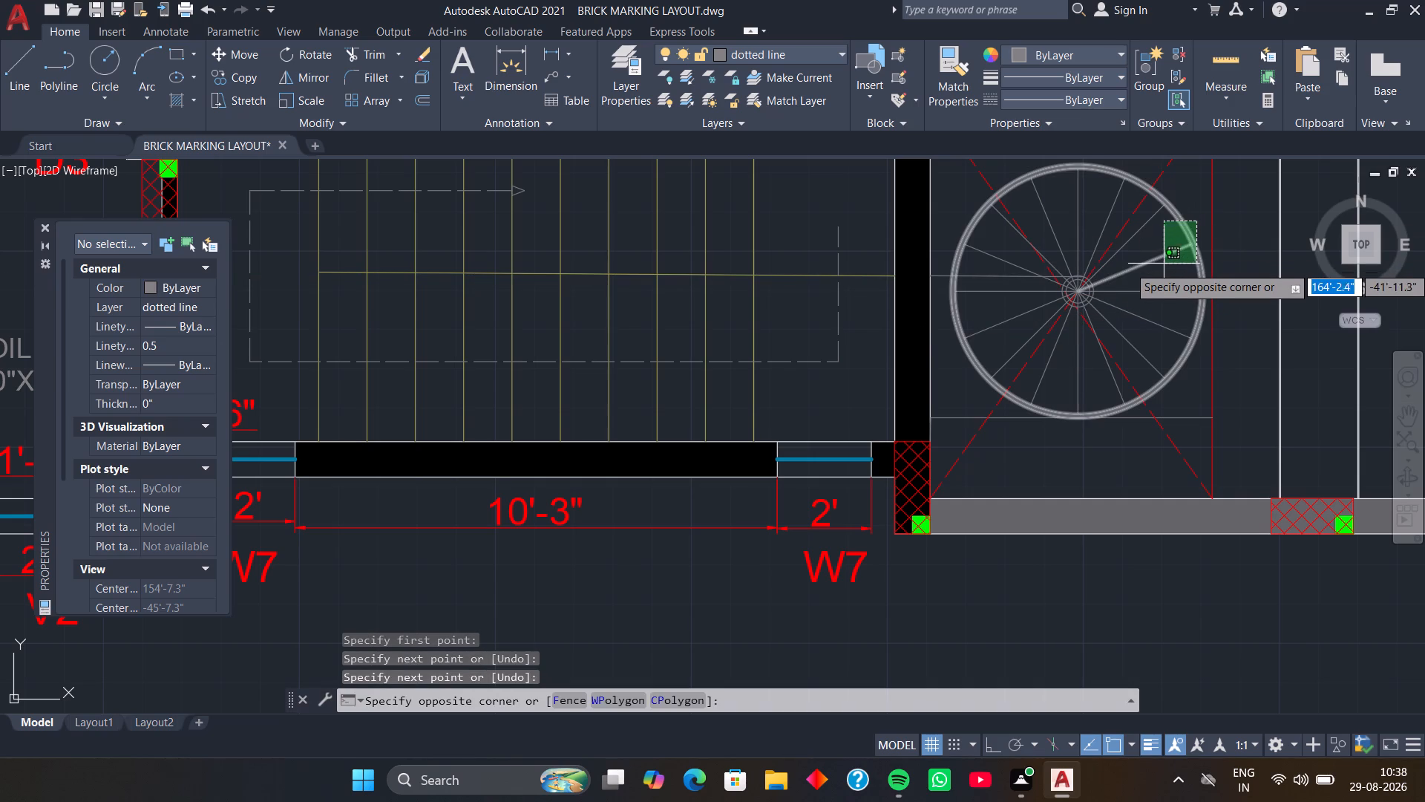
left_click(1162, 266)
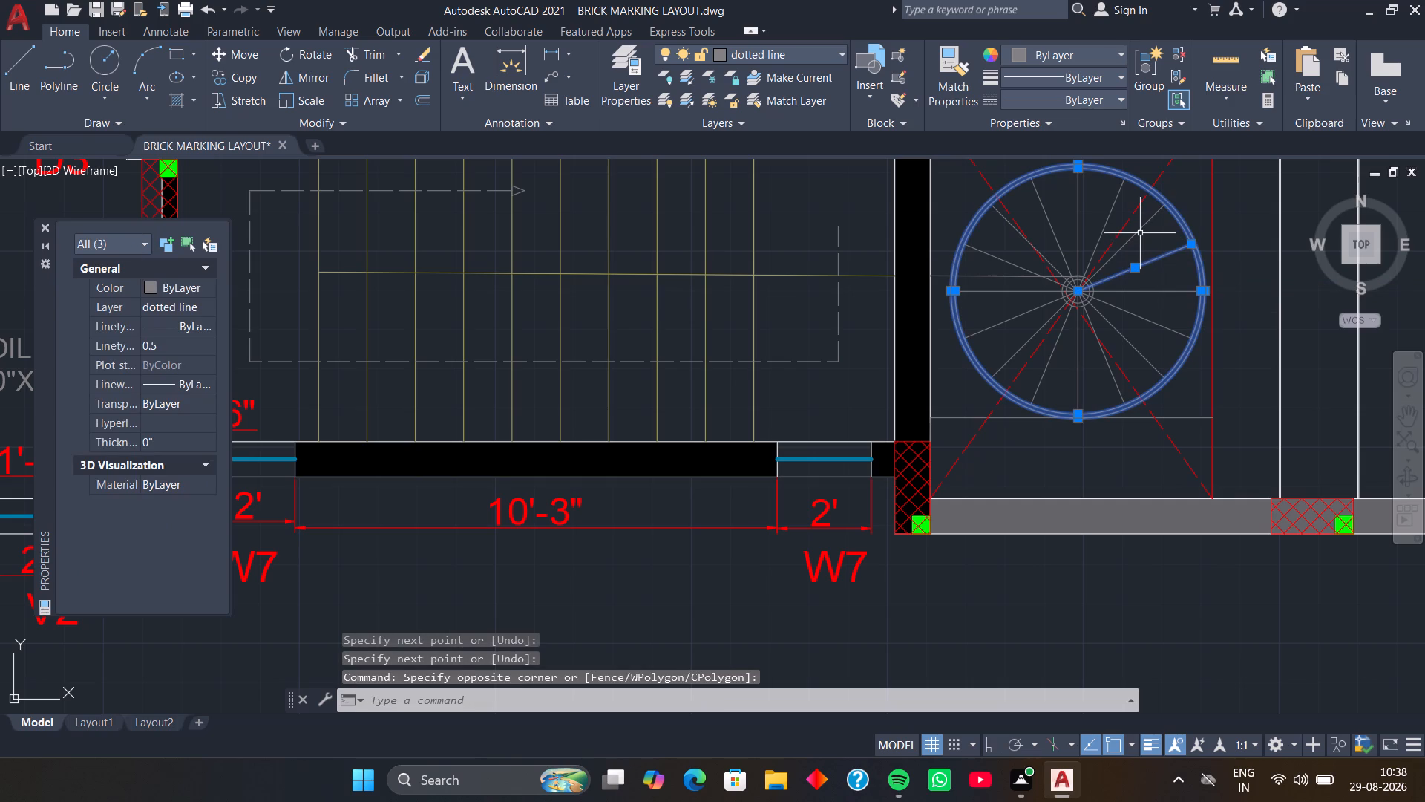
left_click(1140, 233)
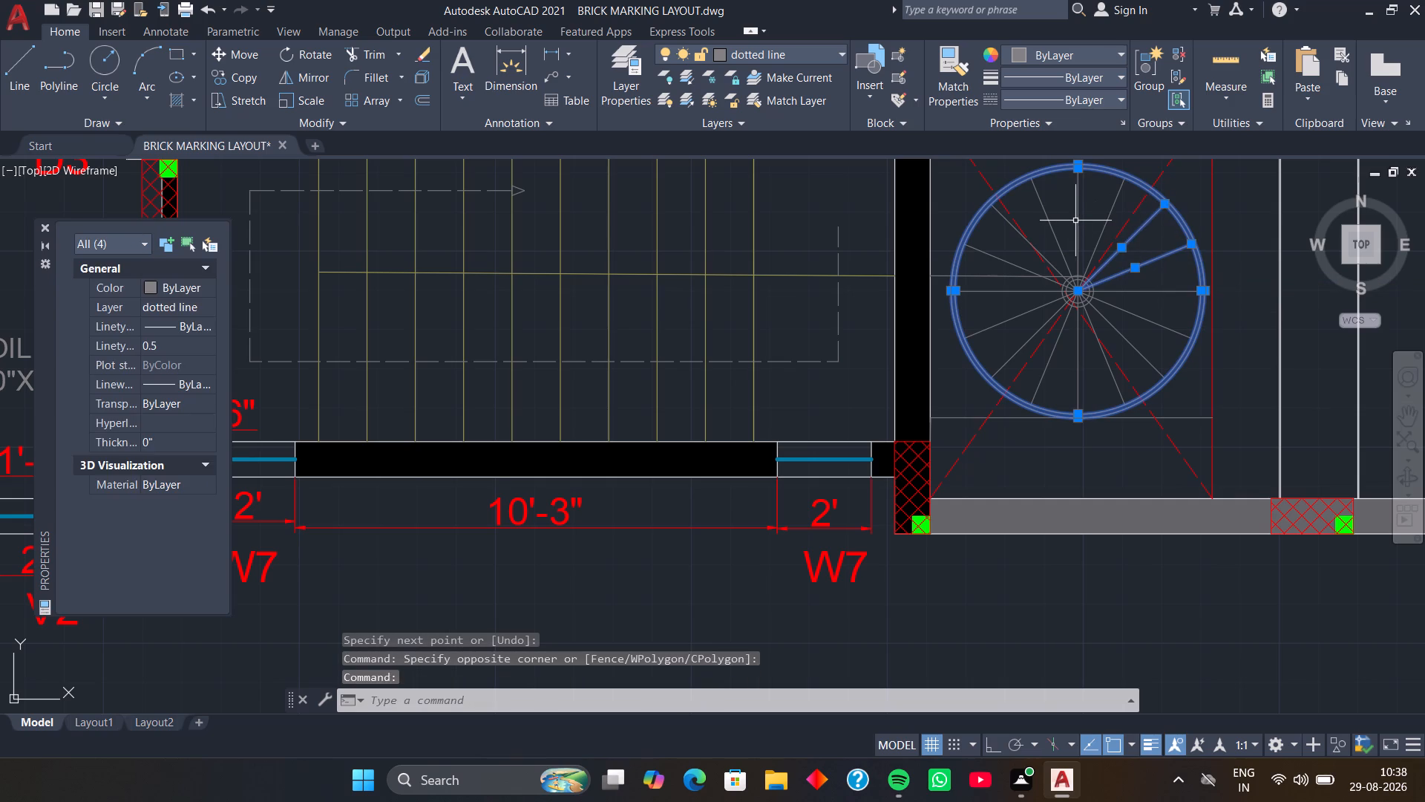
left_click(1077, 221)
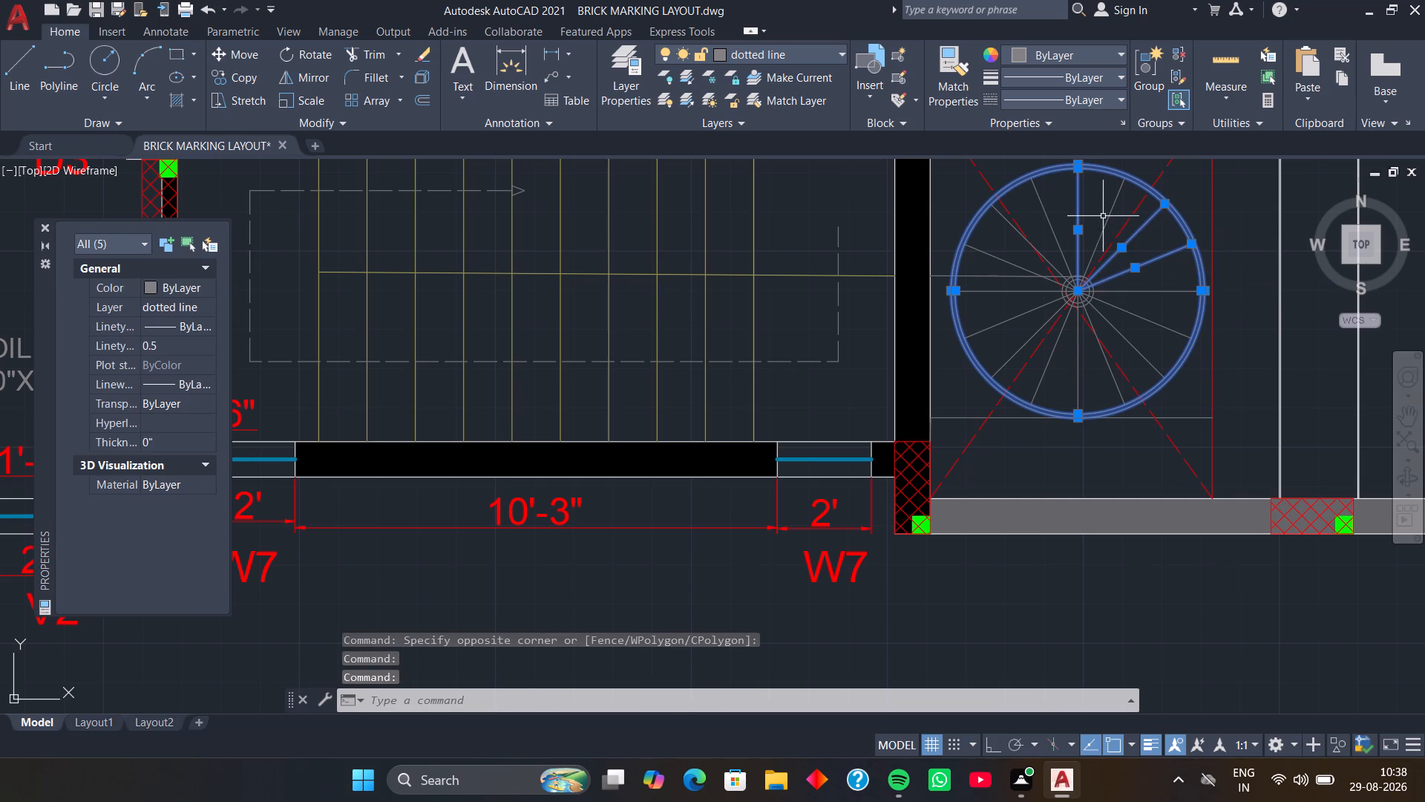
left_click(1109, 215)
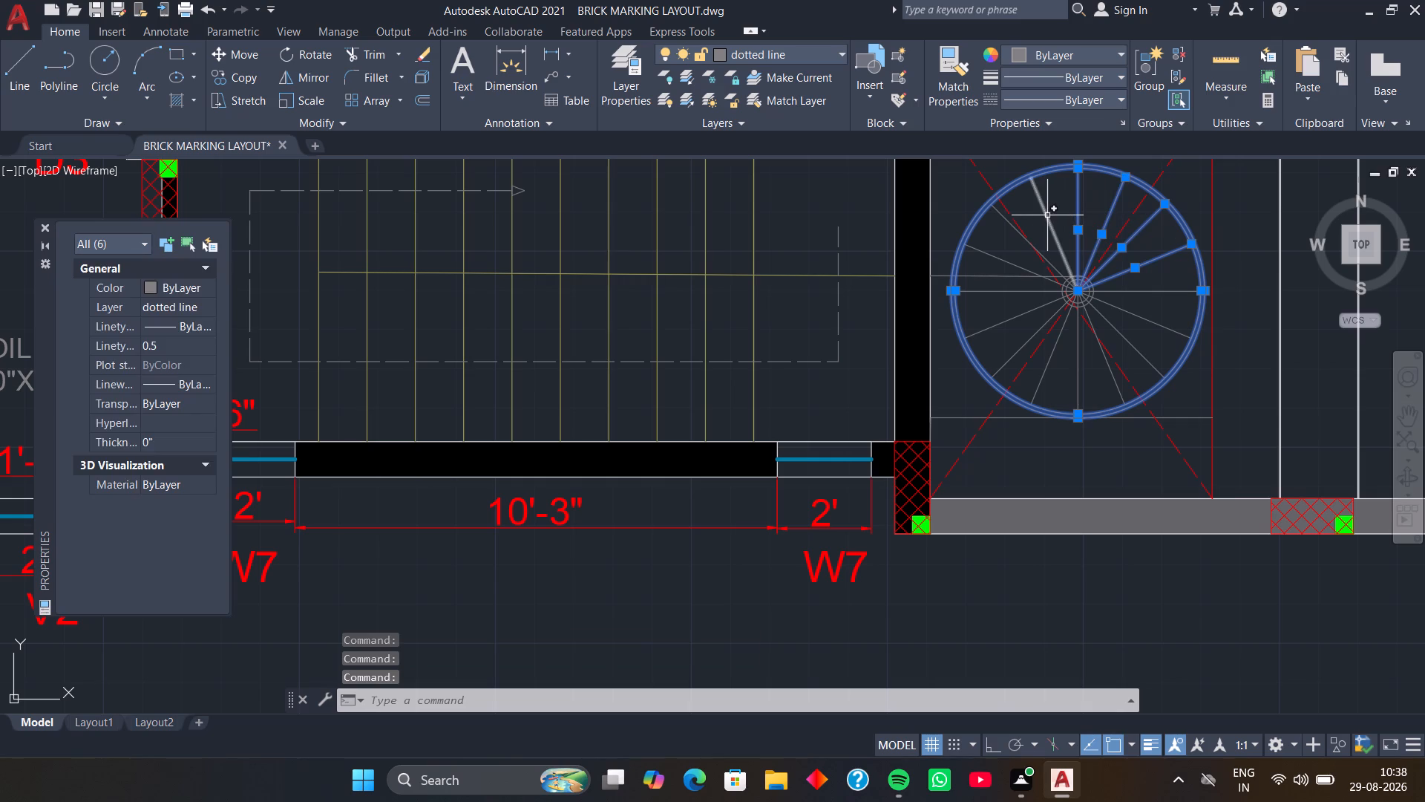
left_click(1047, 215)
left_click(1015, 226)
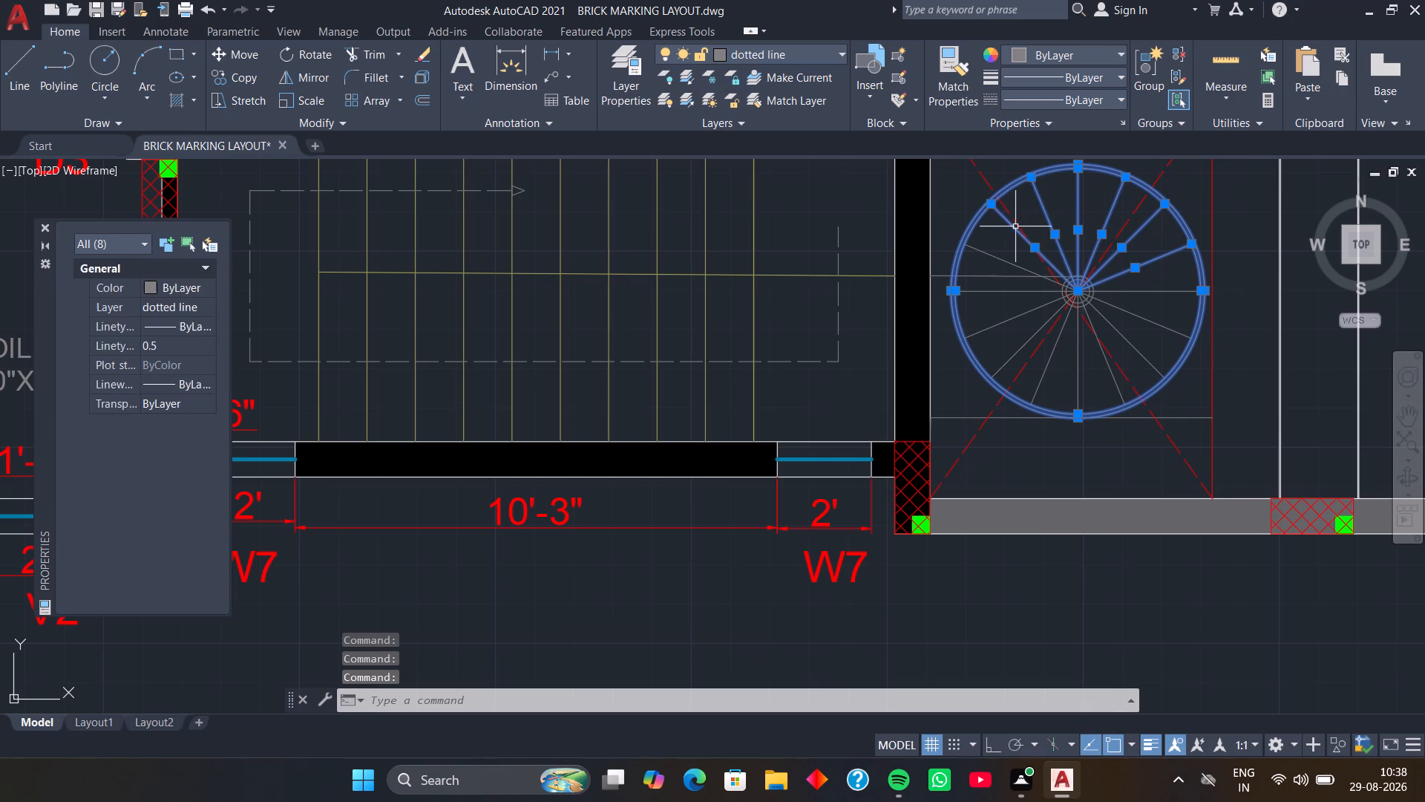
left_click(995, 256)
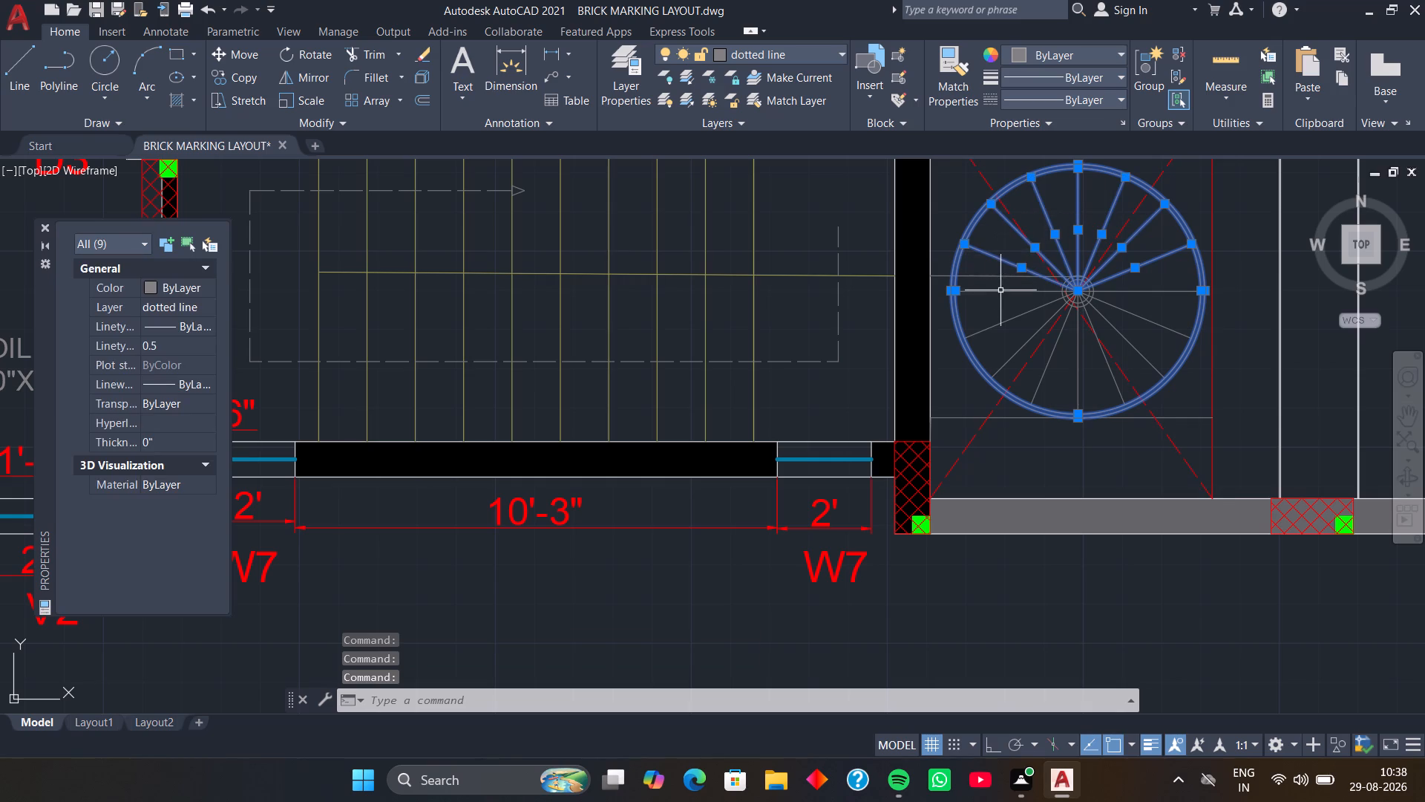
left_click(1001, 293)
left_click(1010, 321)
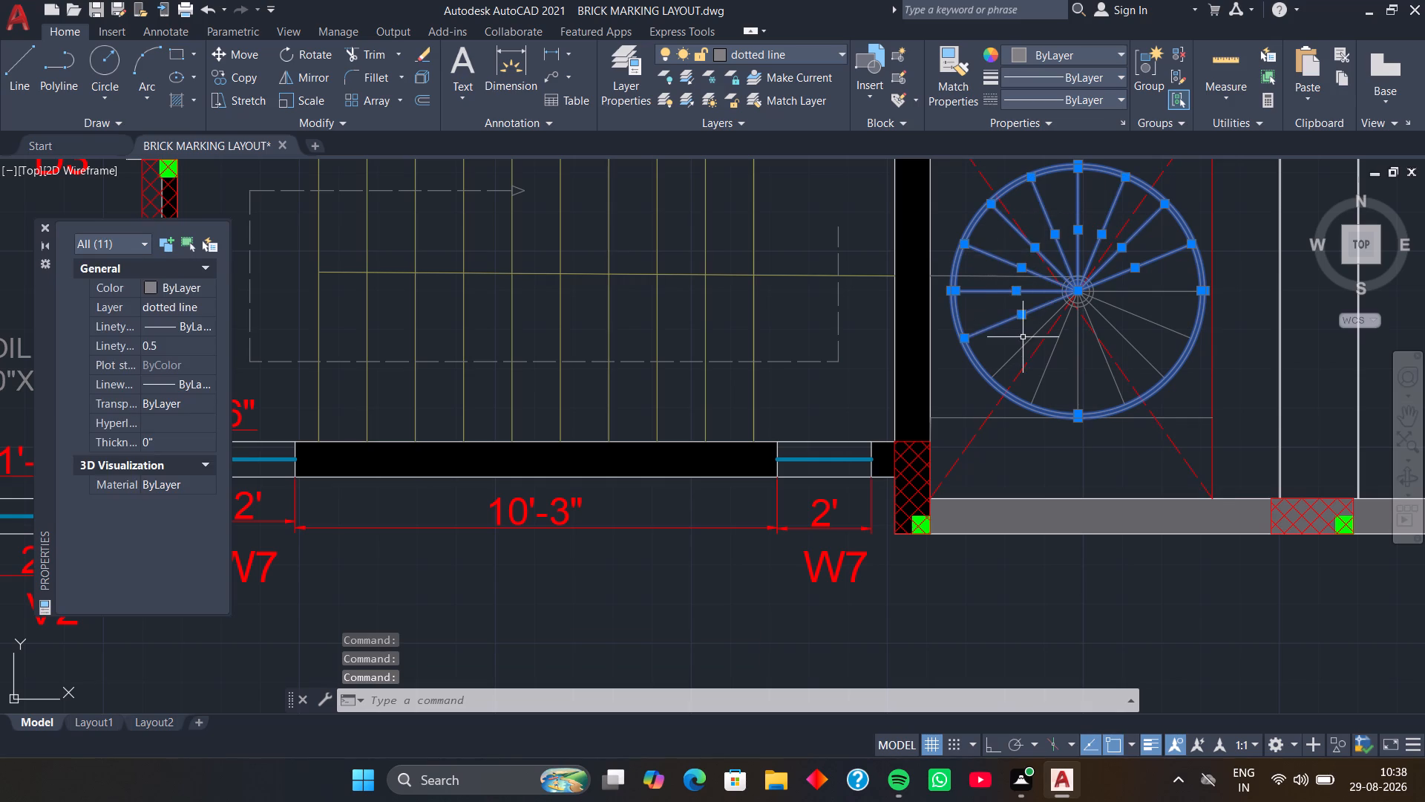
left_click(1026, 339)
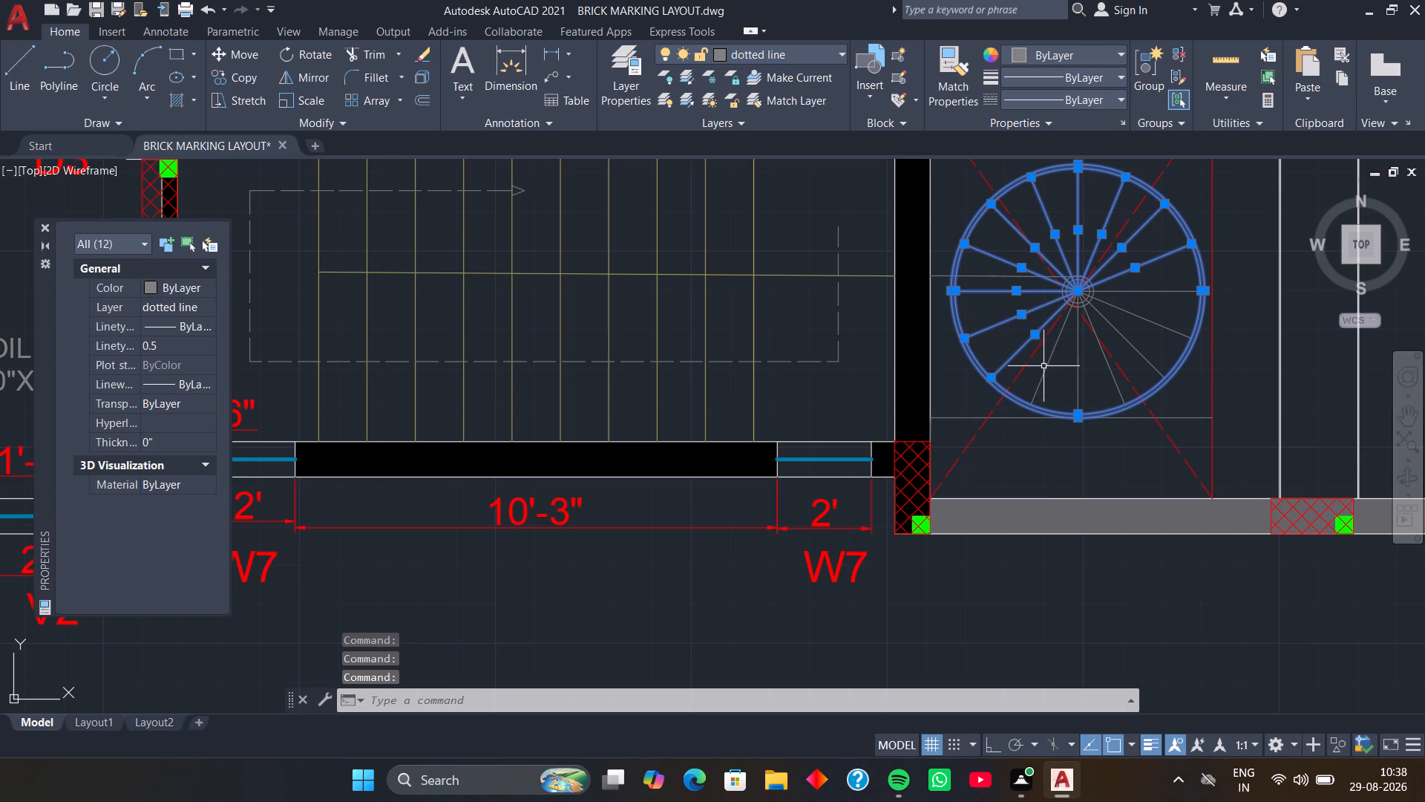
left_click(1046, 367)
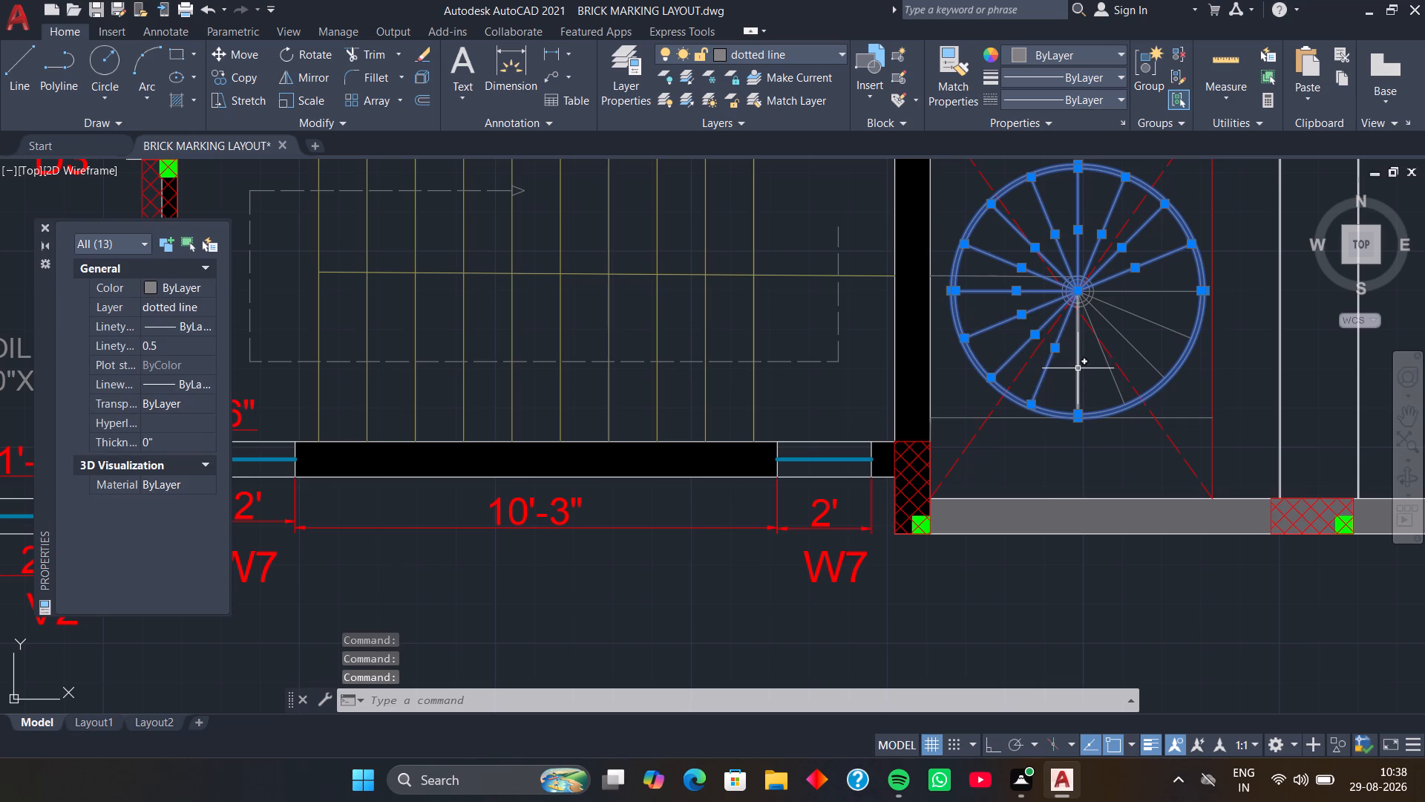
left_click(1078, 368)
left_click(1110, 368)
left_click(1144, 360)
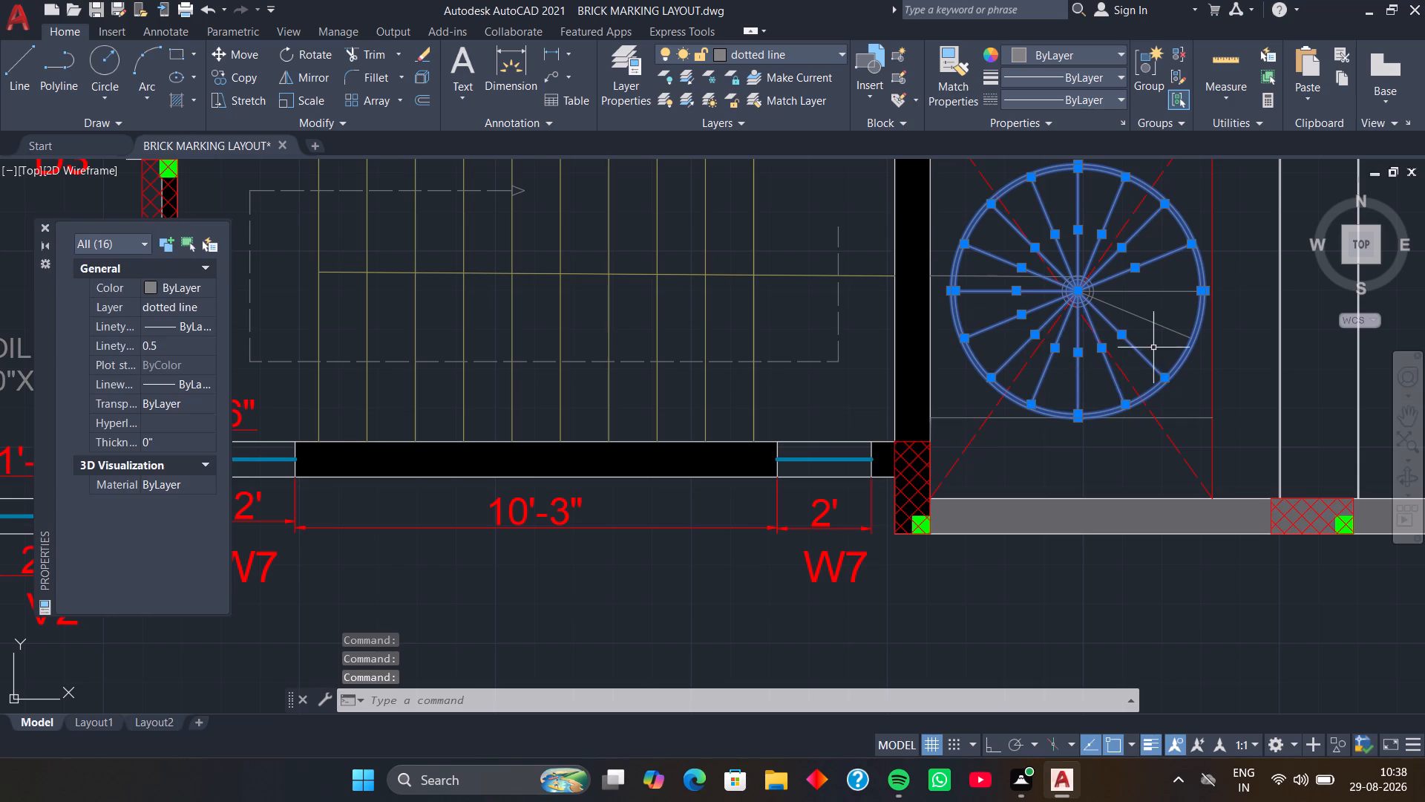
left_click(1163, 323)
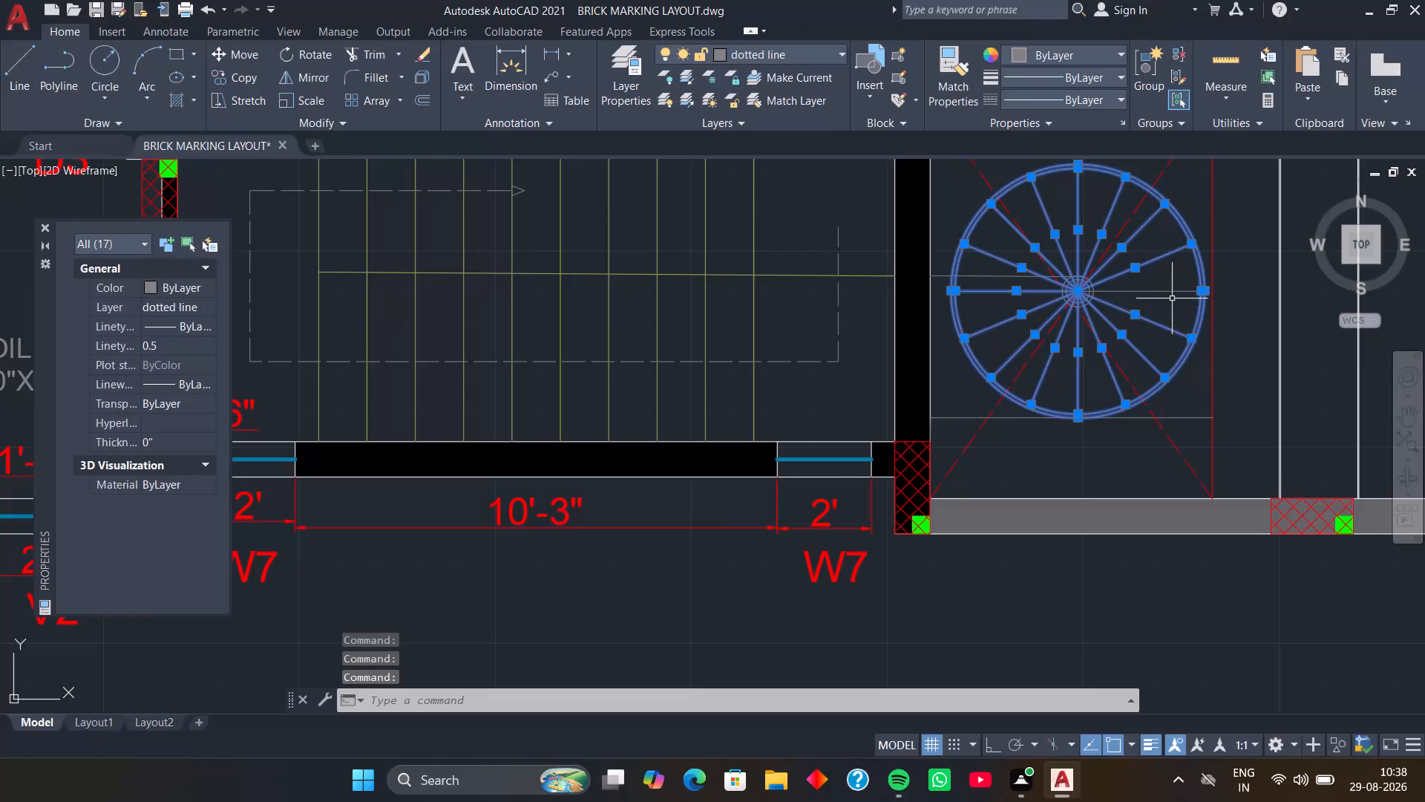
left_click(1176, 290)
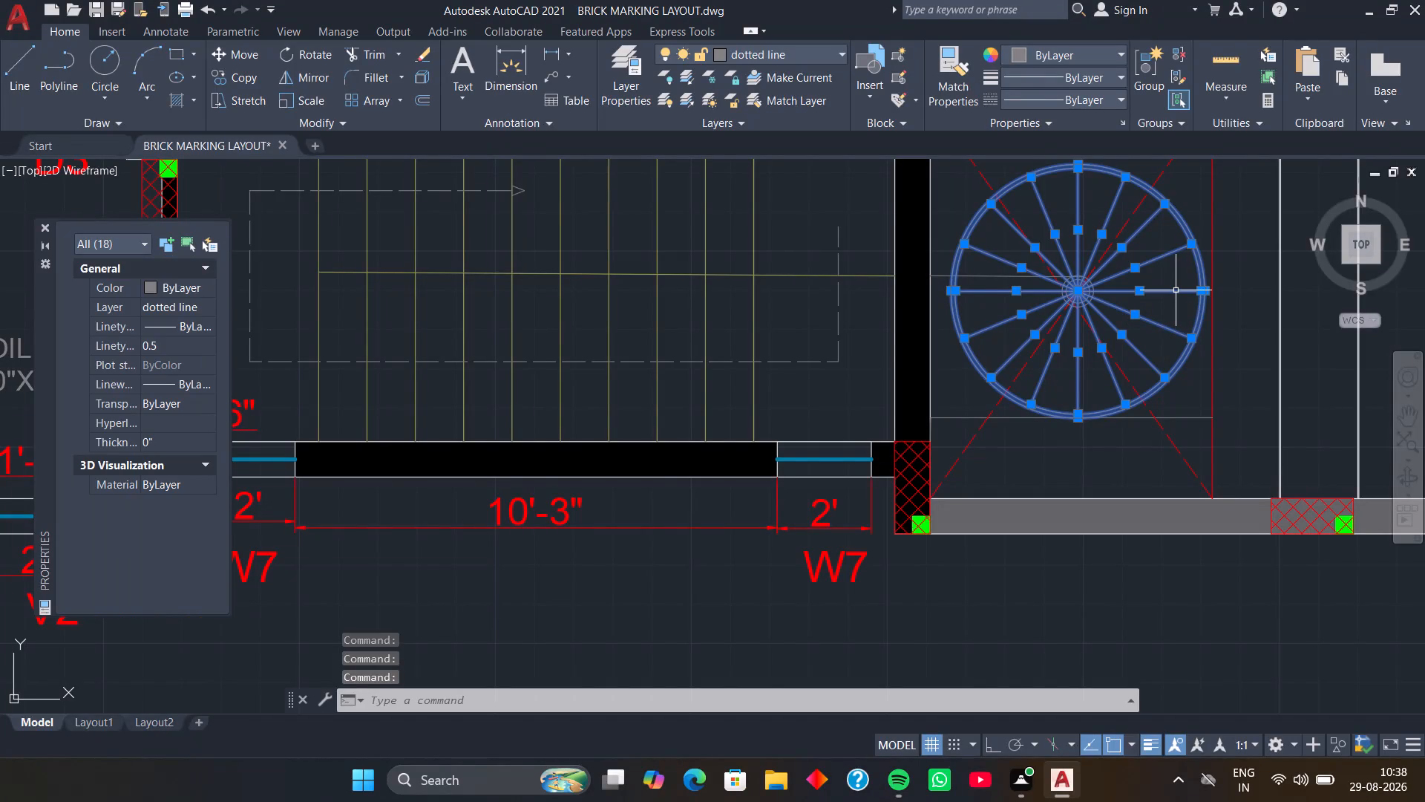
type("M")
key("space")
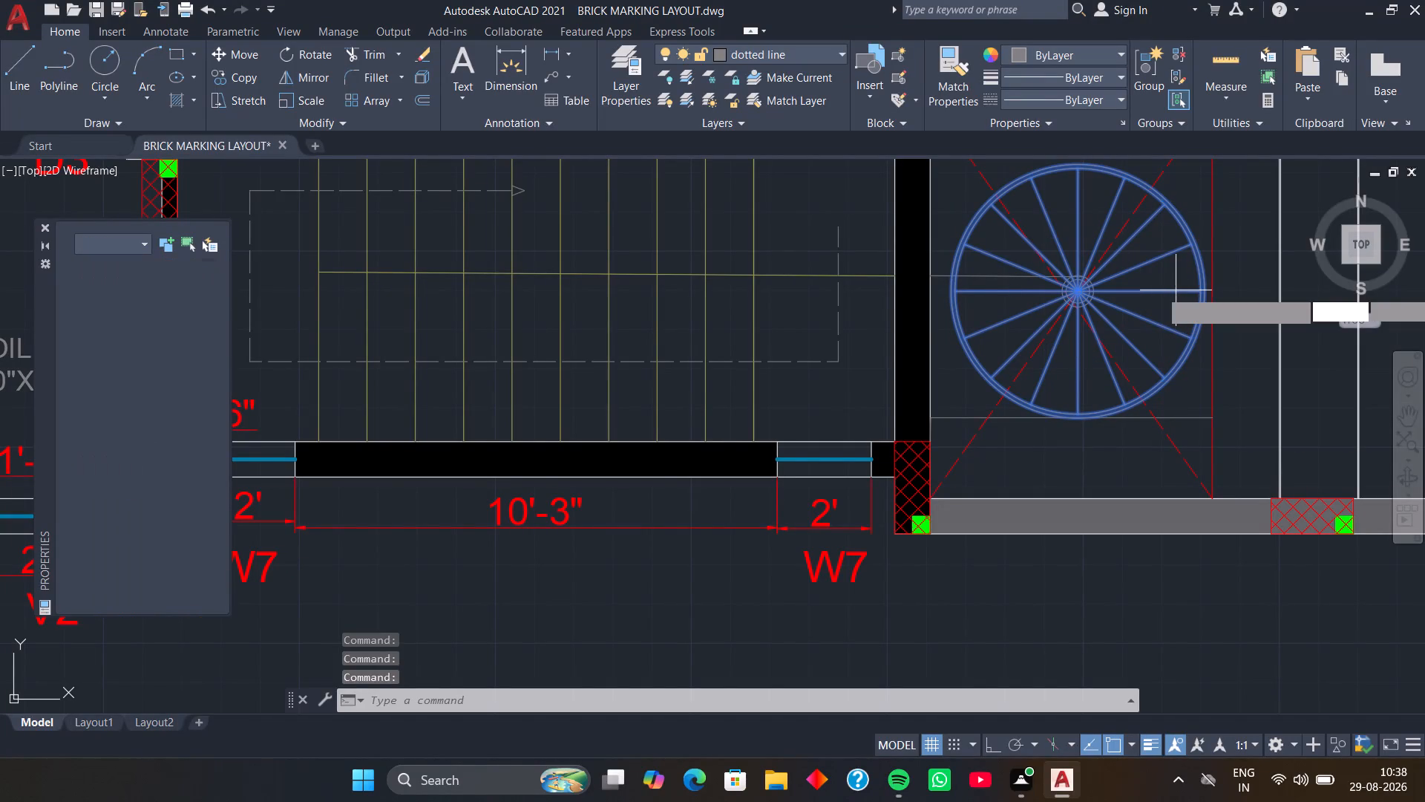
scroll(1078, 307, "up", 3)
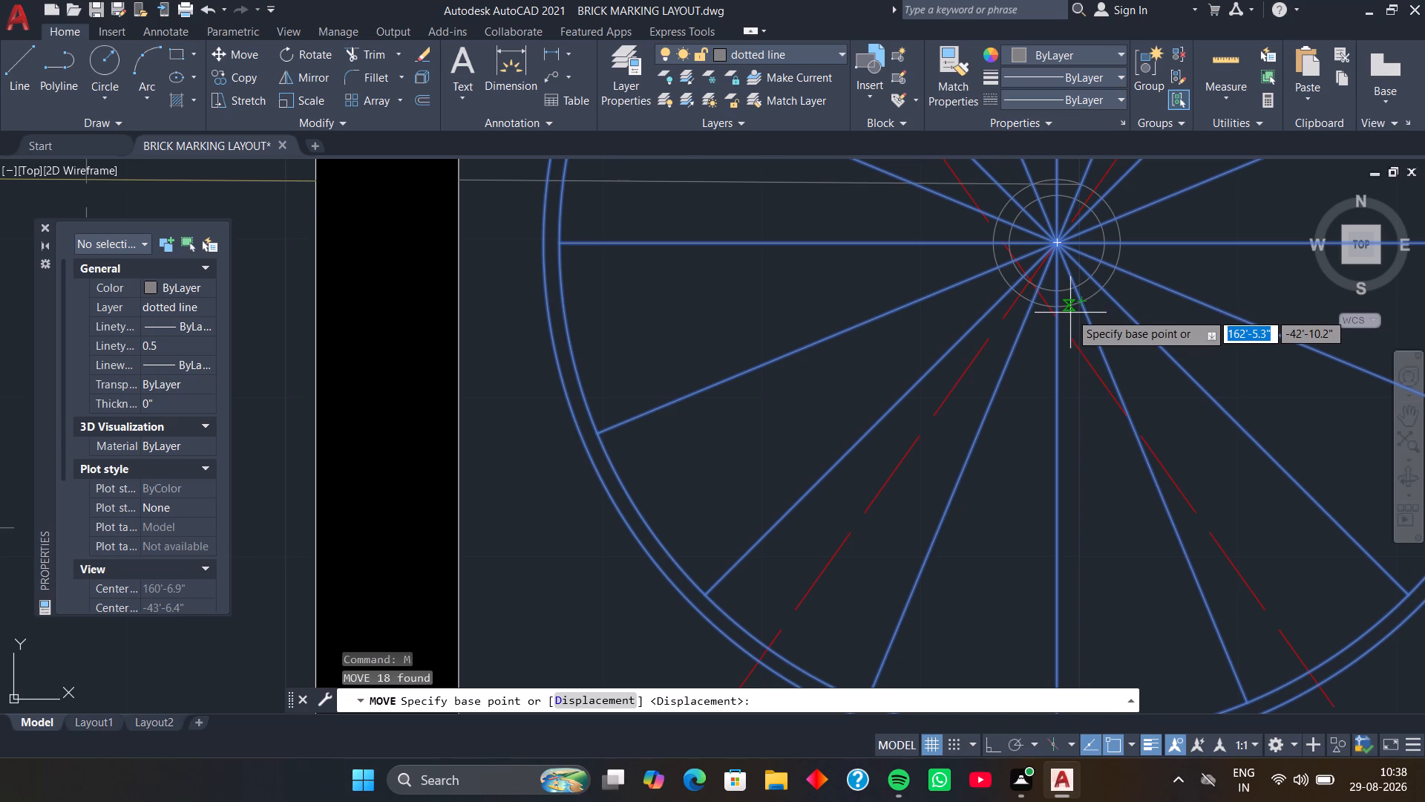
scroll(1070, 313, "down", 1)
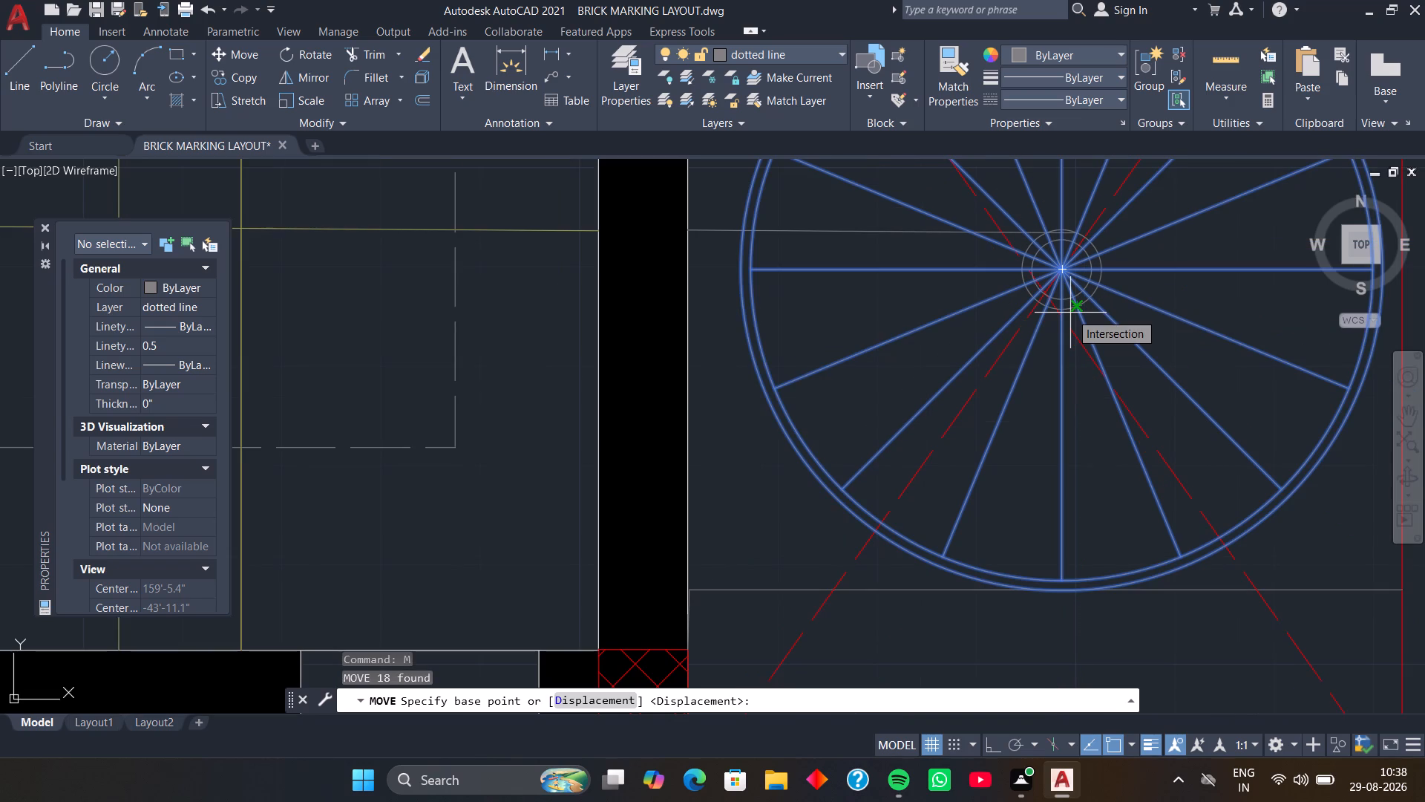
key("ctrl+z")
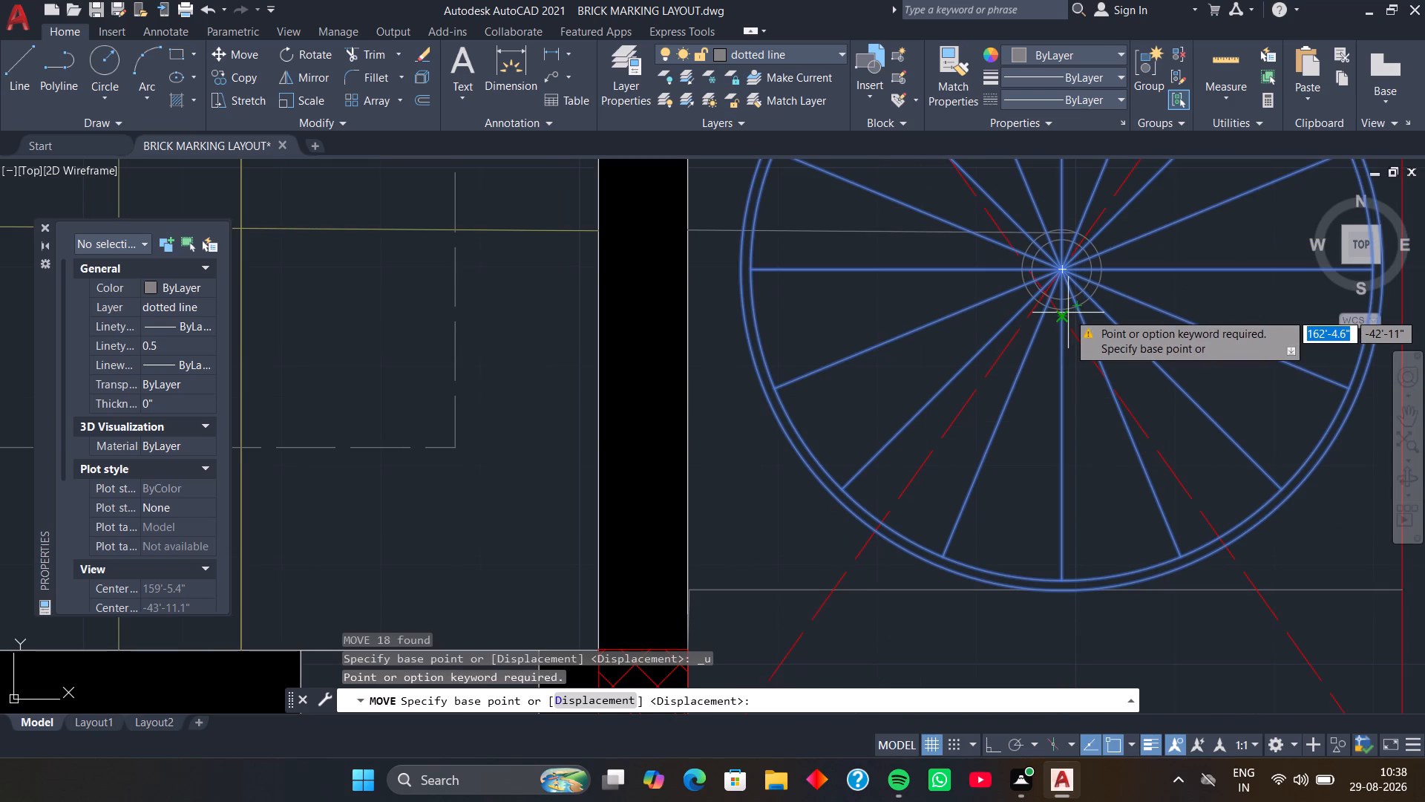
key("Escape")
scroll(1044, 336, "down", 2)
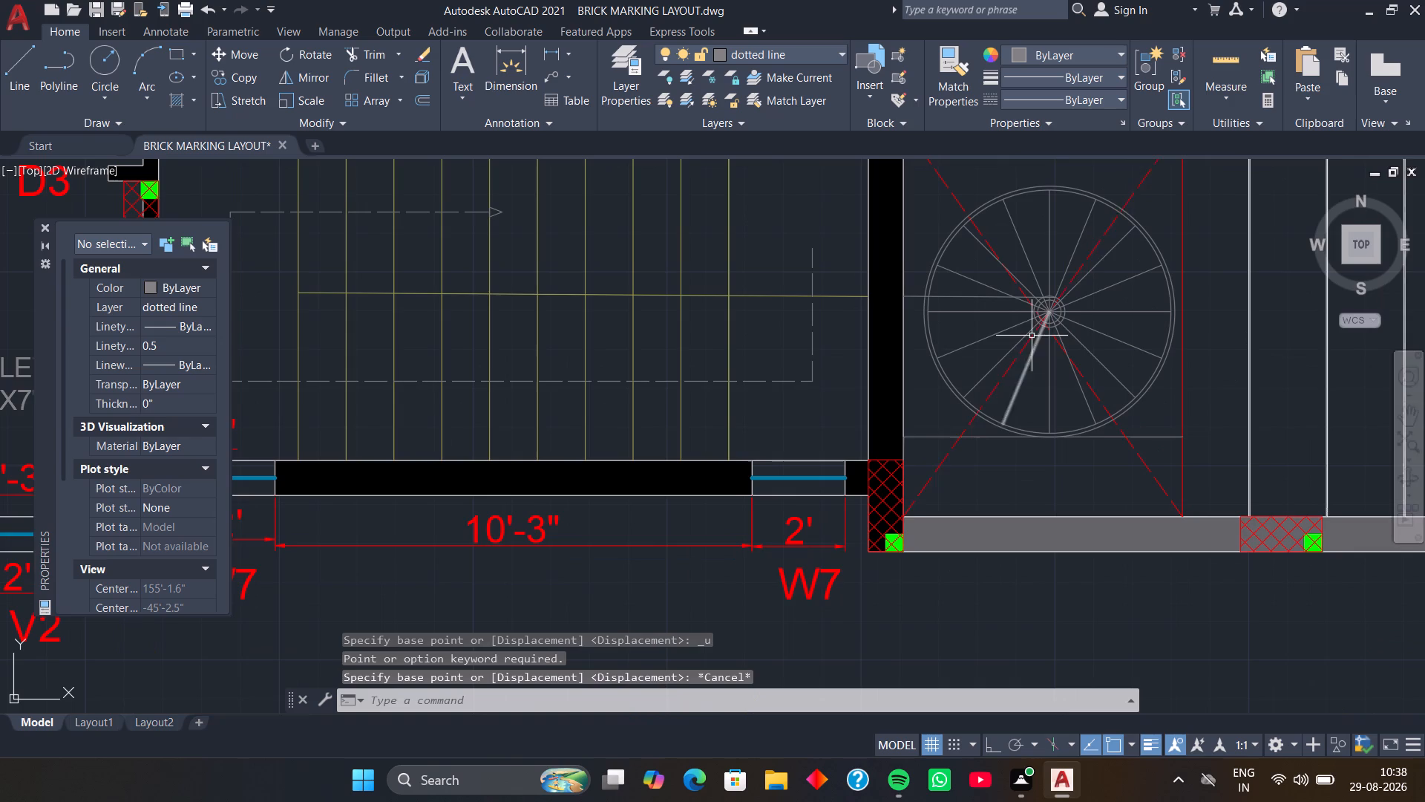
Move the spoked circle with its double hub ring upward, from the outer hub ring's lowest point to the end of the horizontal wall line.
middle_click_drag(1065, 354, 1108, 365)
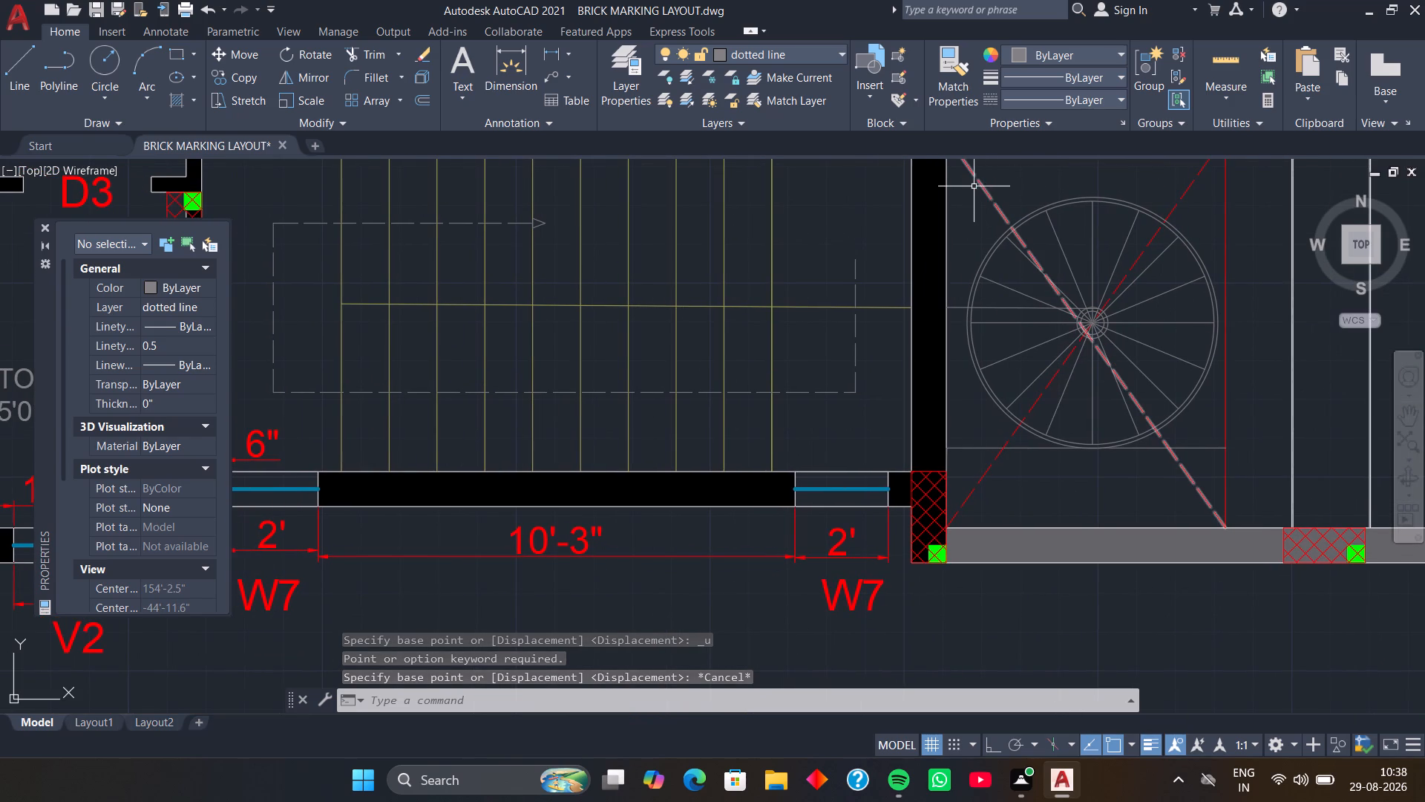
left_click(961, 188)
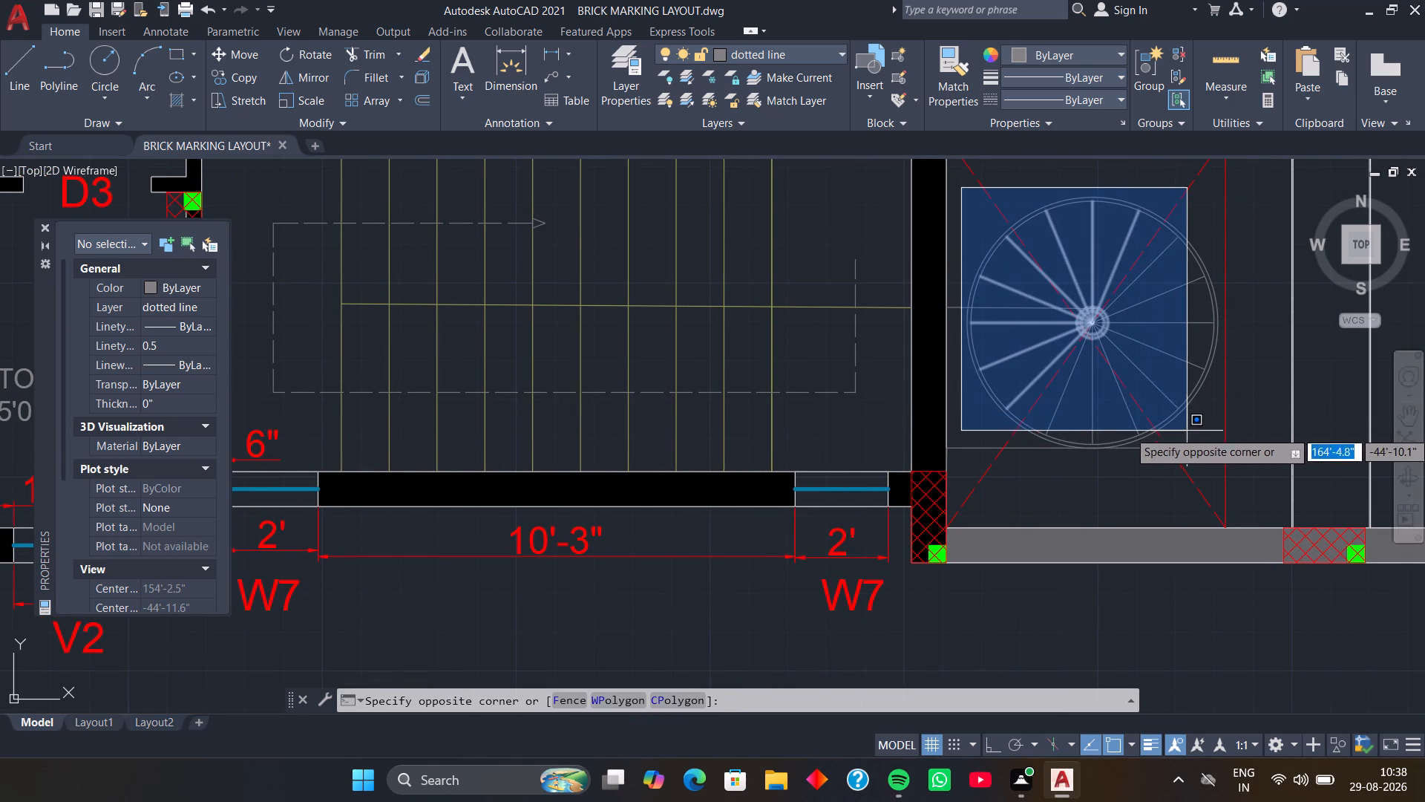
left_click(1226, 453)
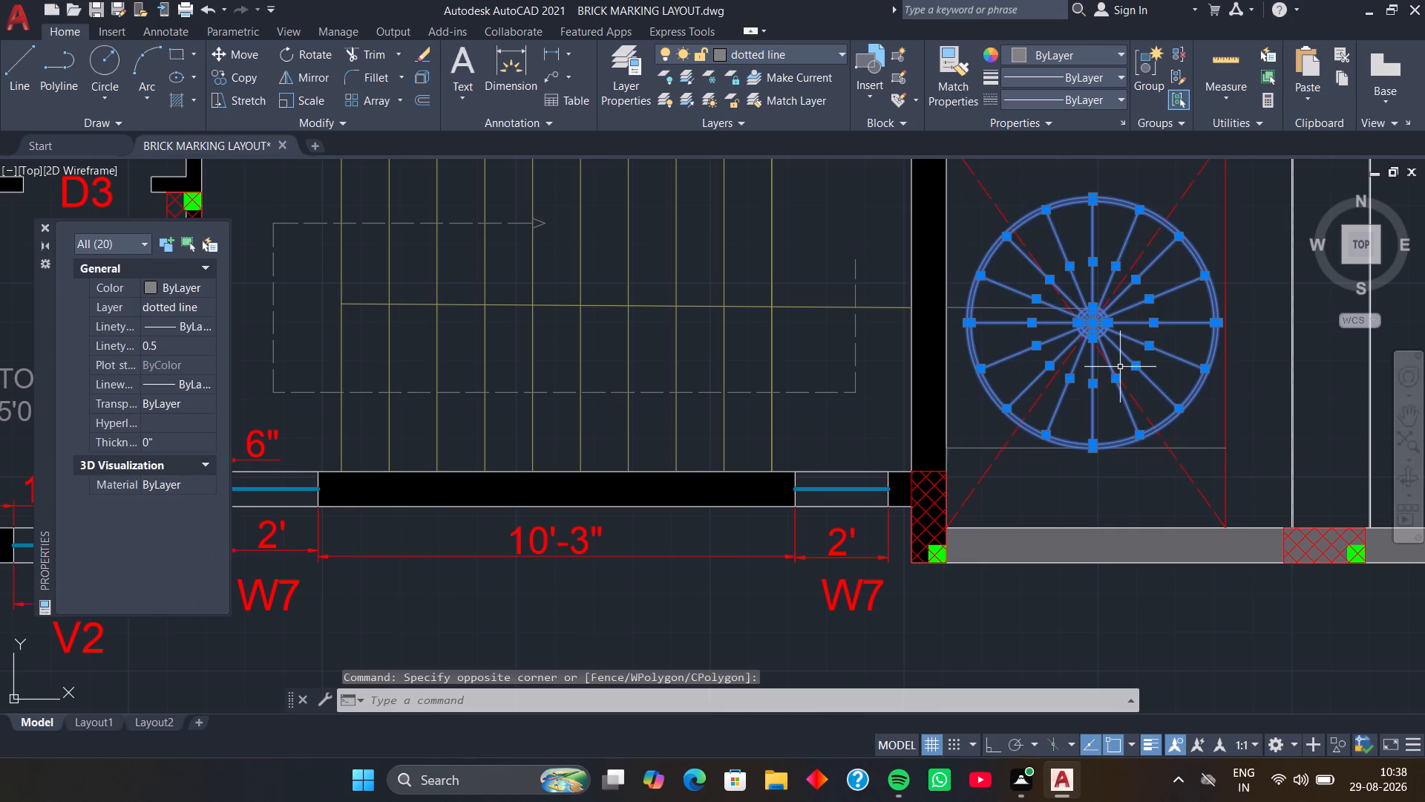
scroll(1120, 367, "up", 2)
type("M")
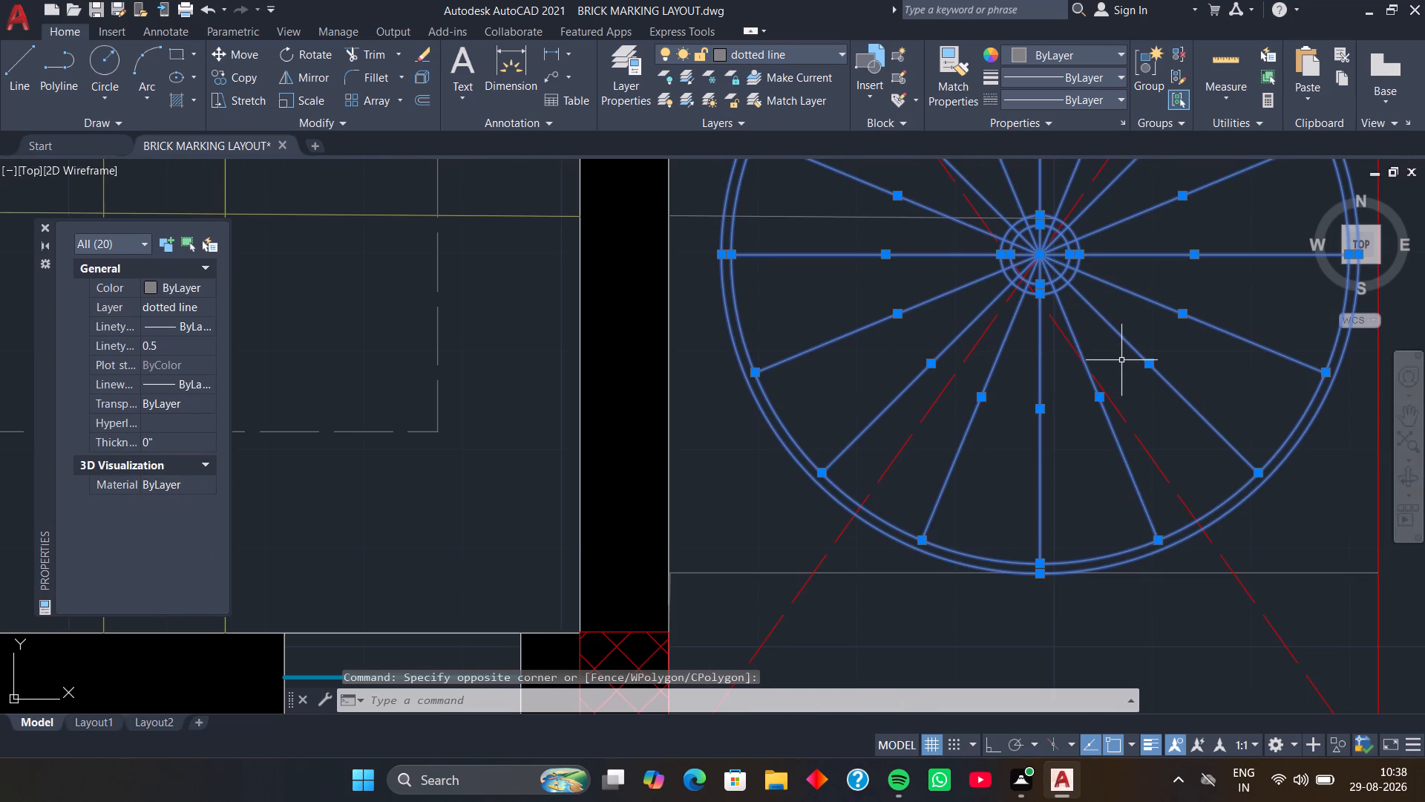
key("space")
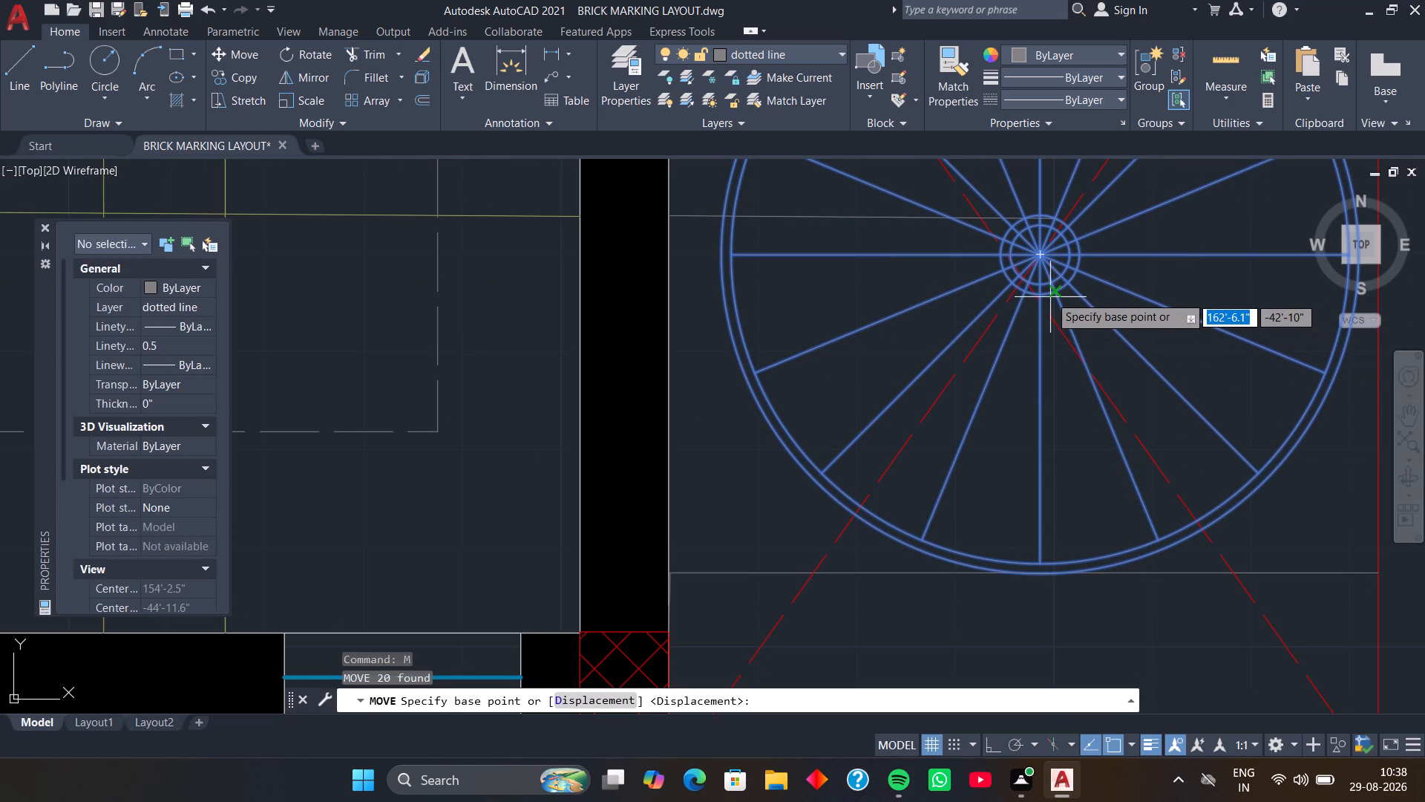
left_click(1044, 296)
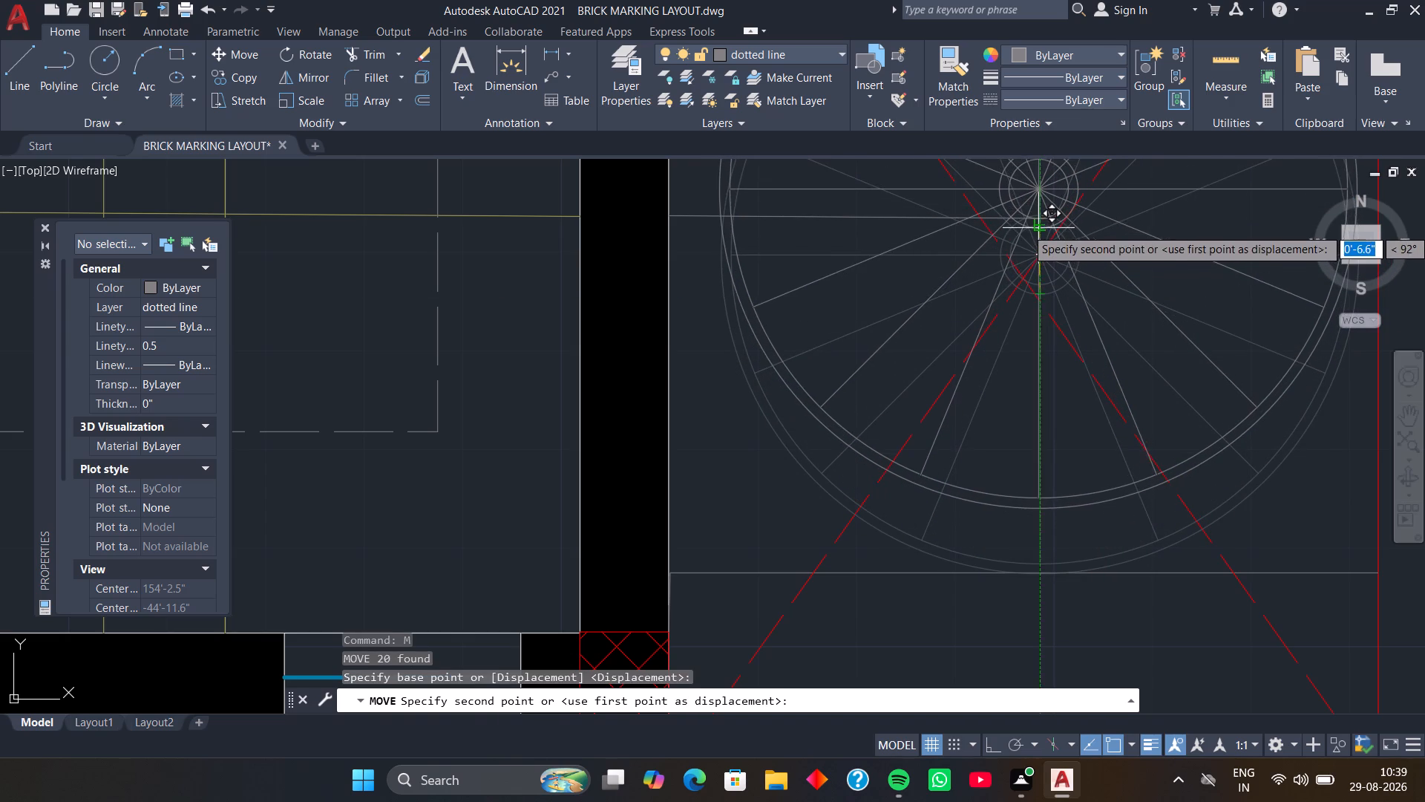
scroll(1038, 226, "up", 2)
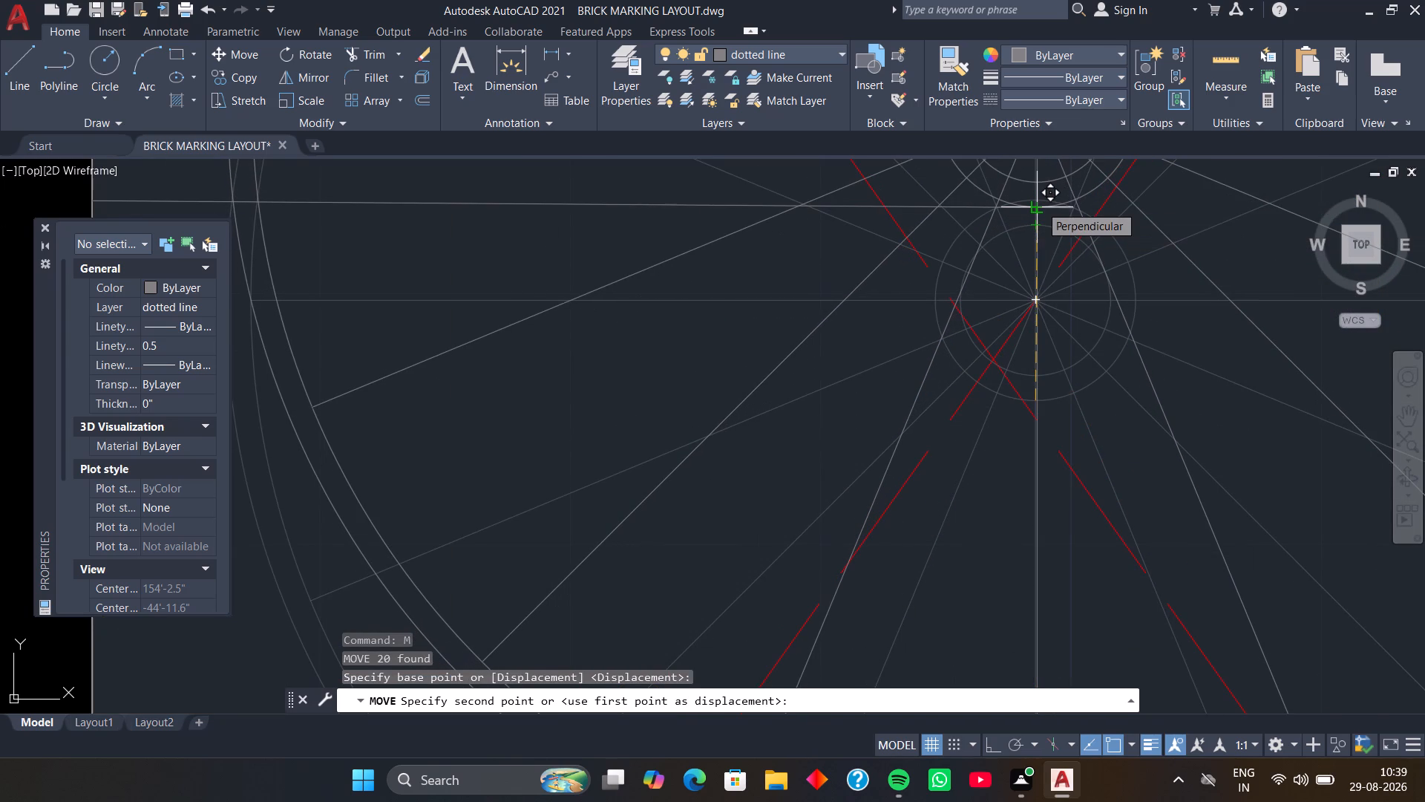
left_click(1040, 205)
Delete the horizontal line beneath the spoked circle that spans the dashed-cross area.
scroll(1043, 224, "down", 5)
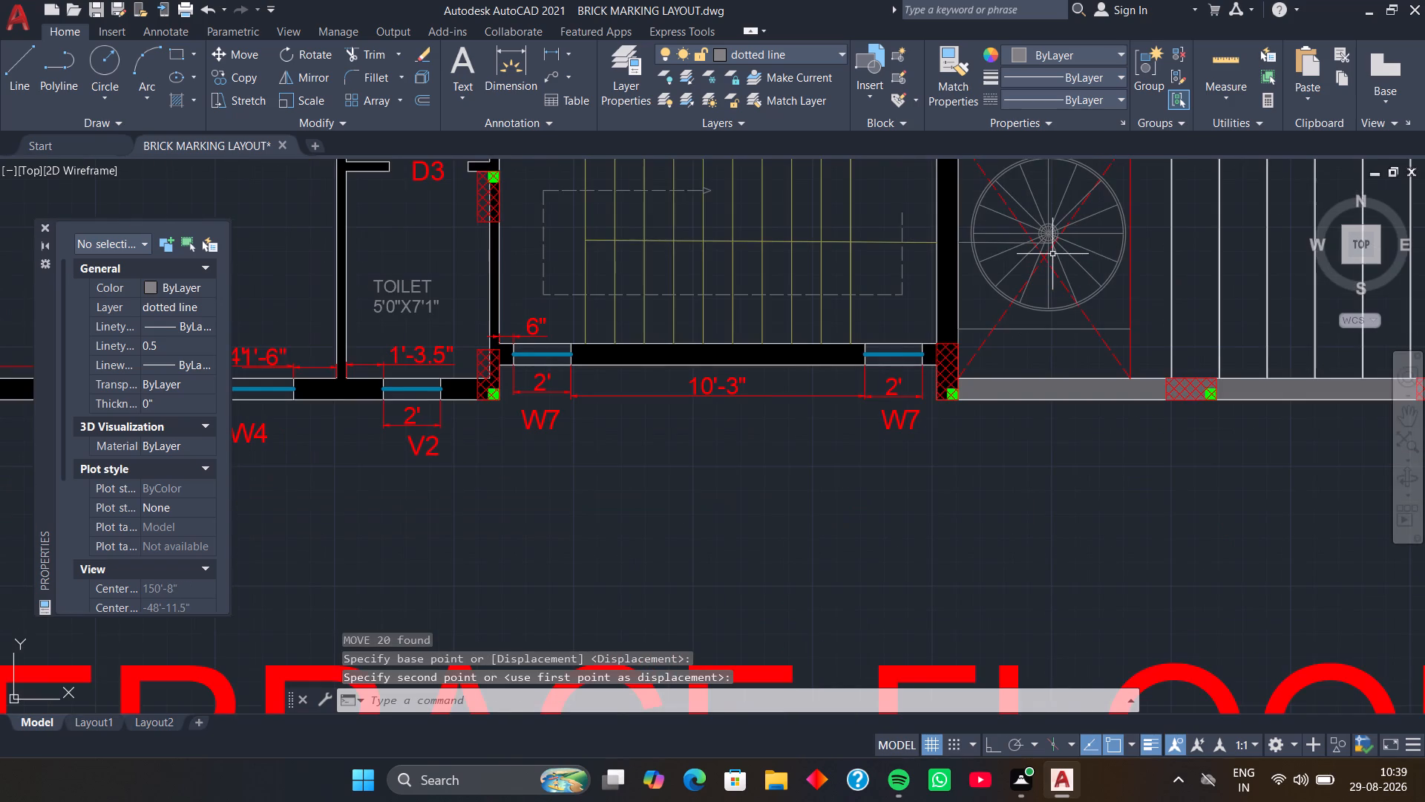
middle_click_drag(1052, 254, 1052, 309)
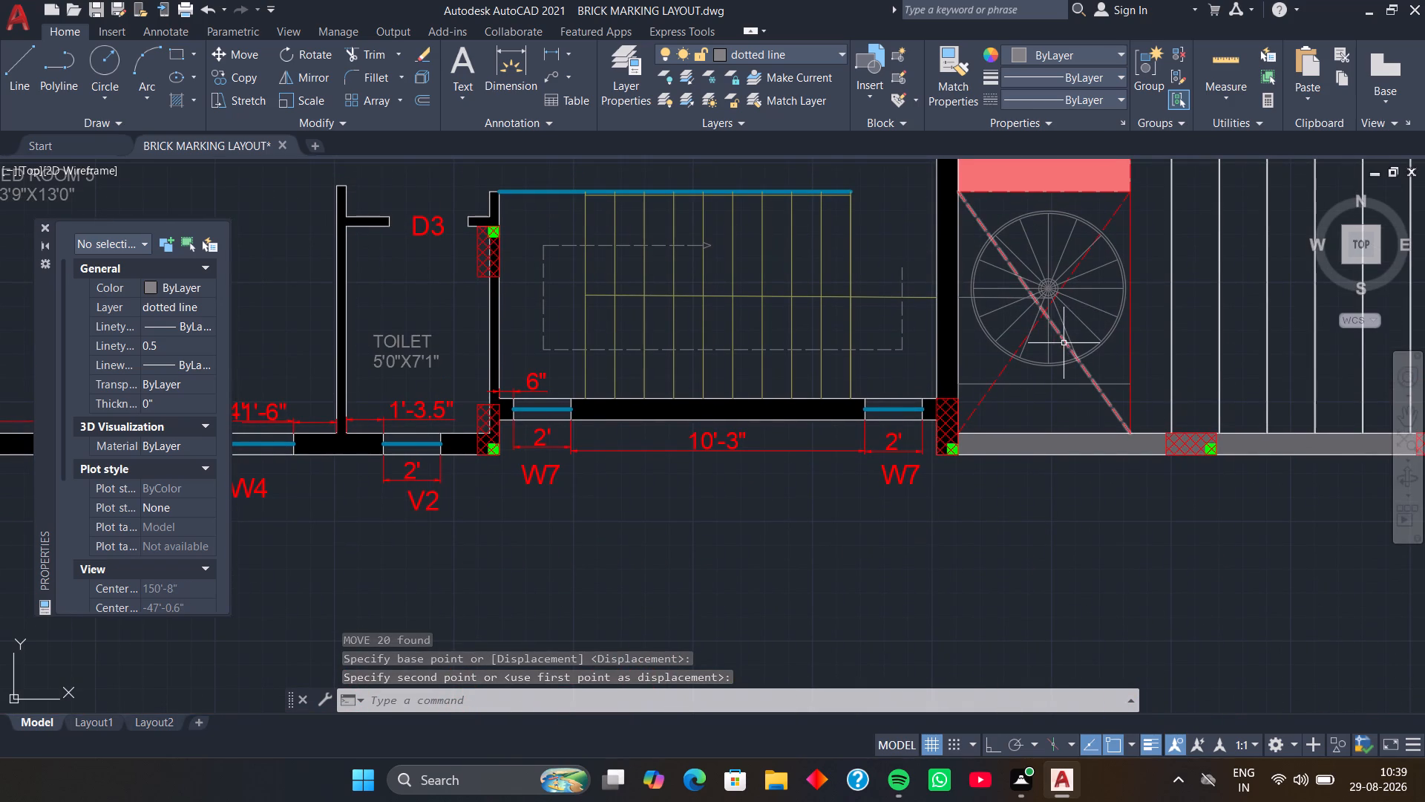
left_click(1056, 385)
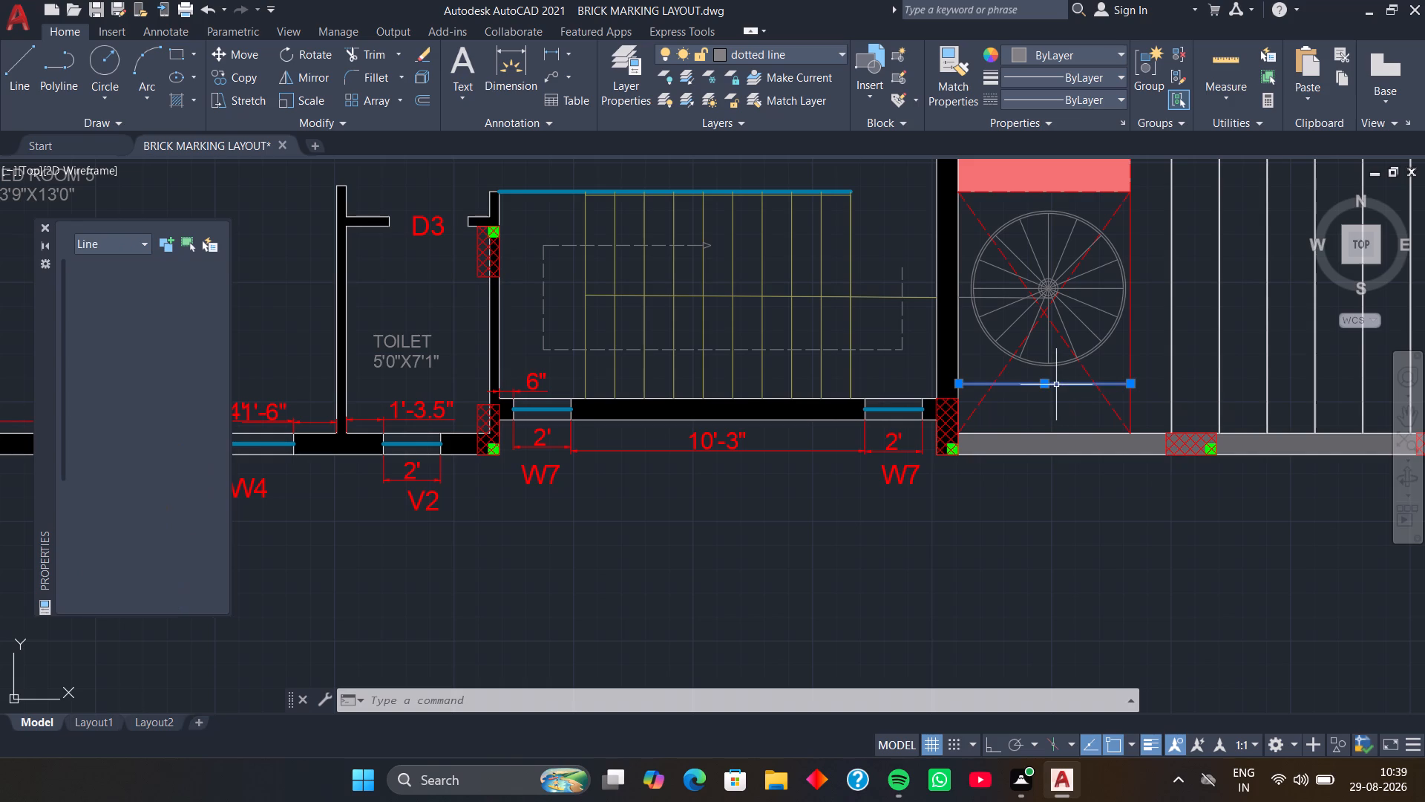
key("Delete")
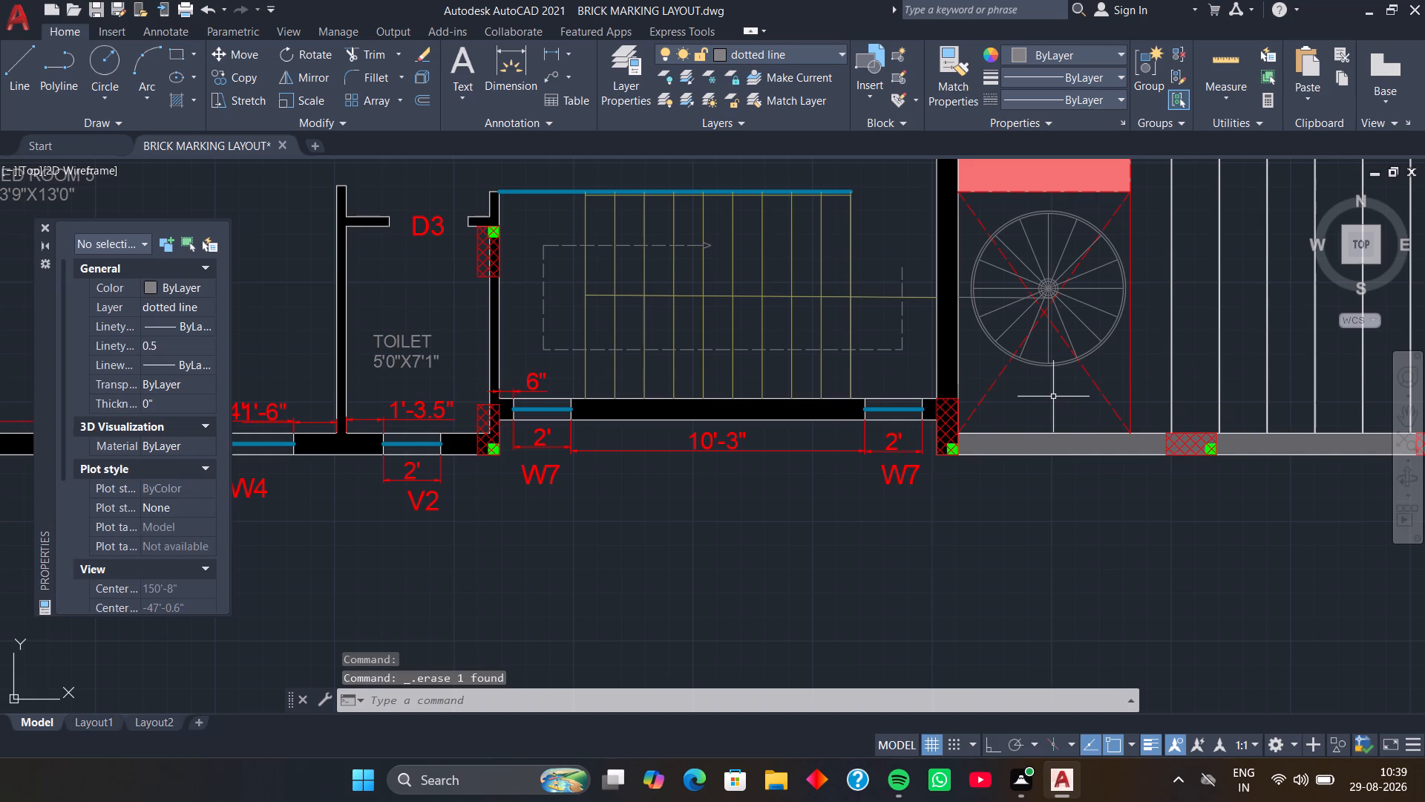
Draw a horizontal line about 3'-2" long from the spoked circle's lowest outer point to the black wall's face.
middle_click_drag(1053, 397, 1082, 392)
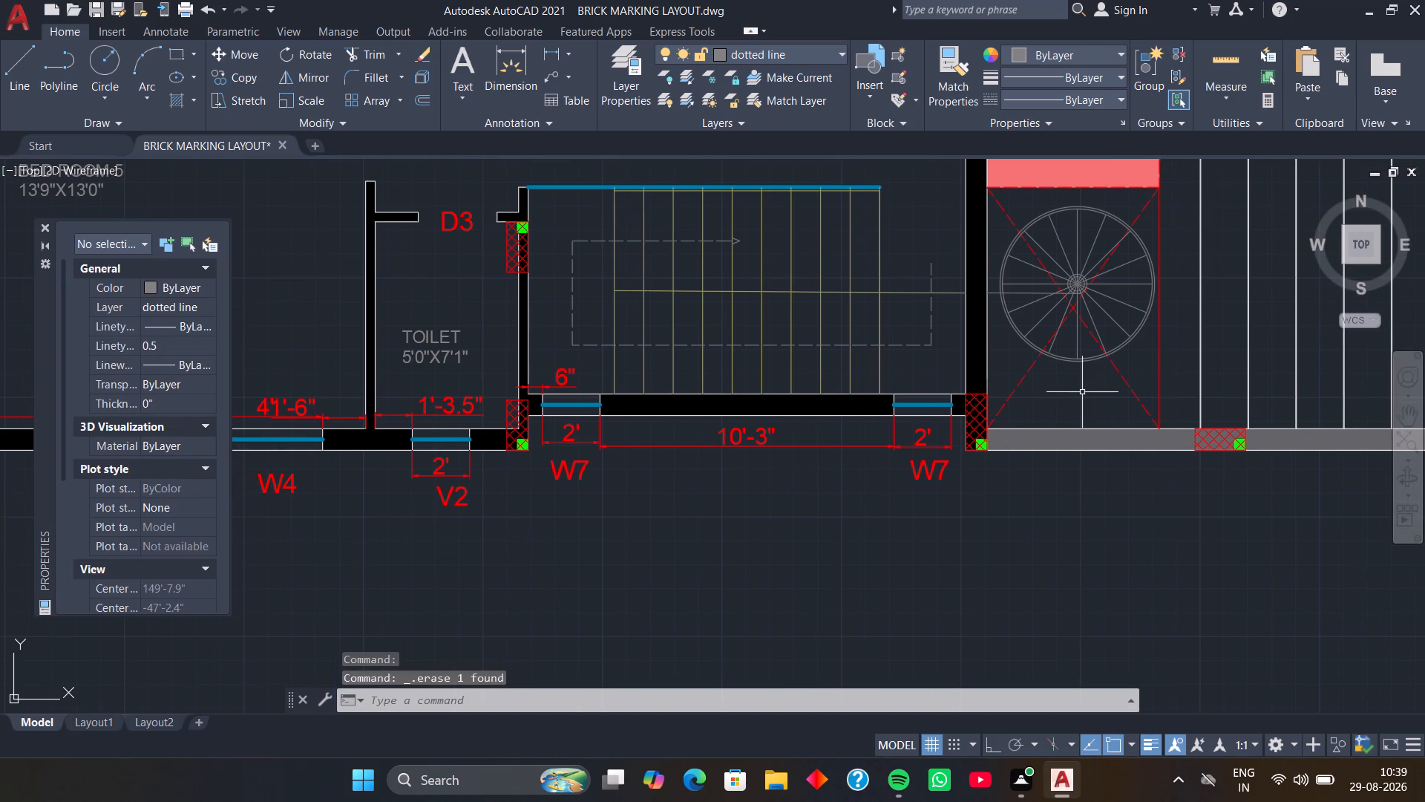
scroll(1082, 392, "up", 1)
middle_click_drag(1082, 392, 1098, 393)
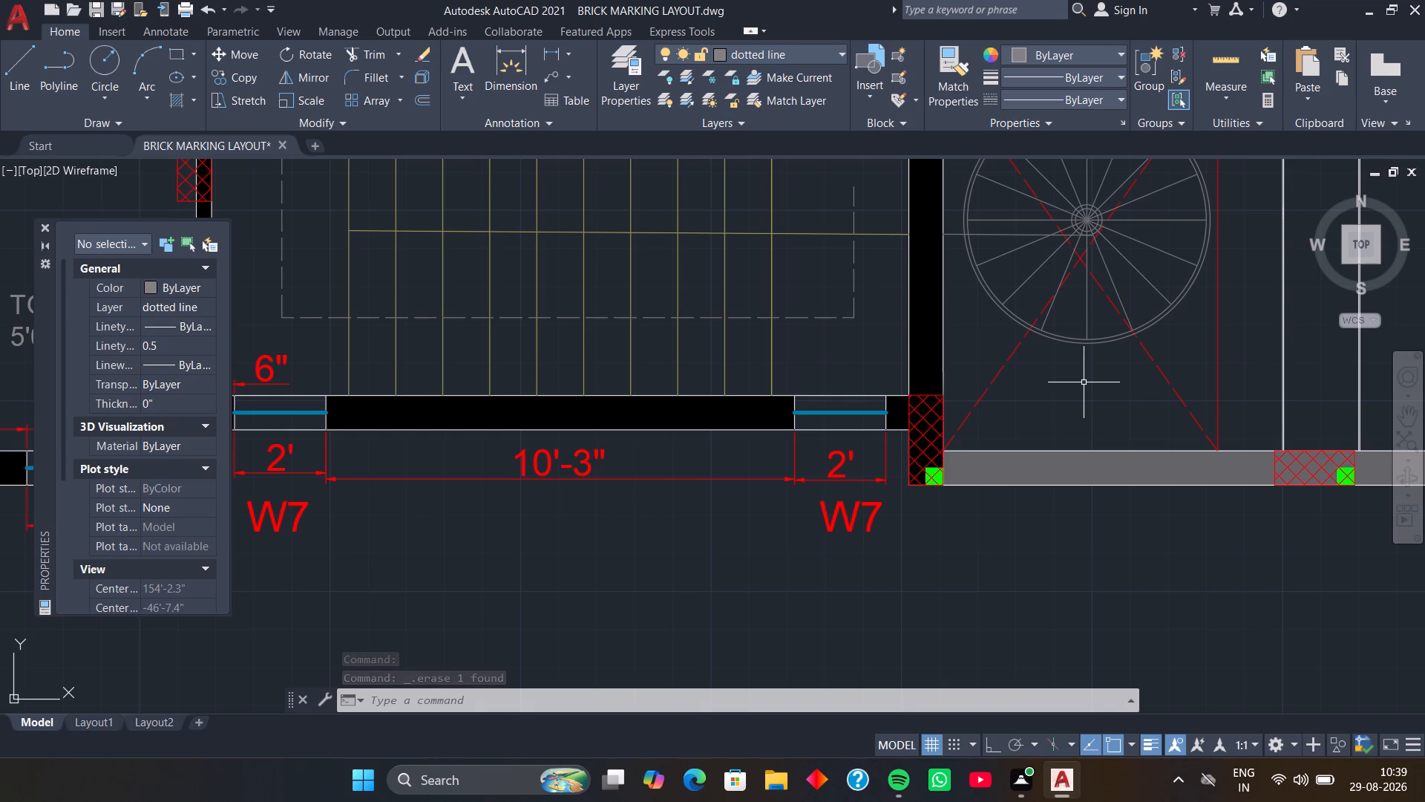
type("L")
key("space")
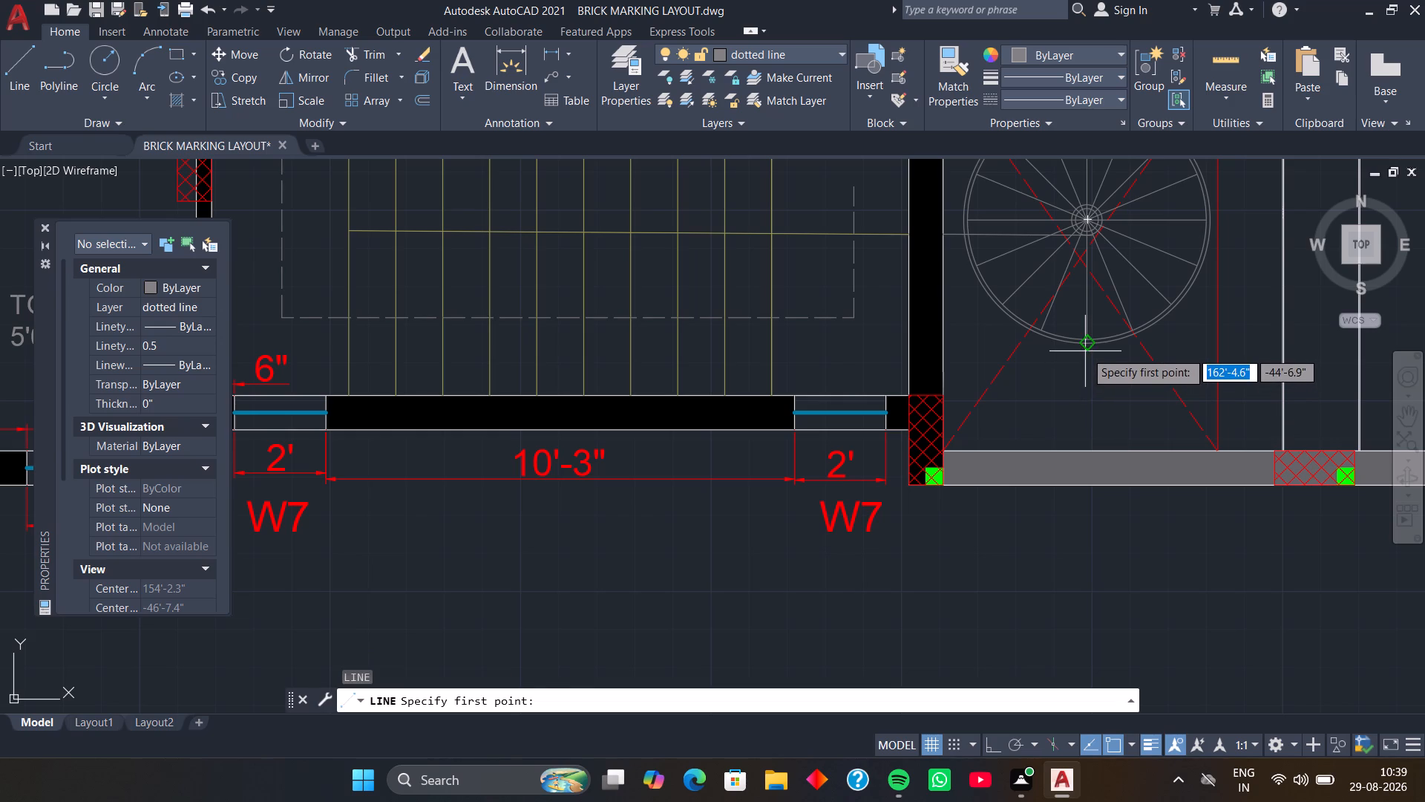
left_click(1087, 348)
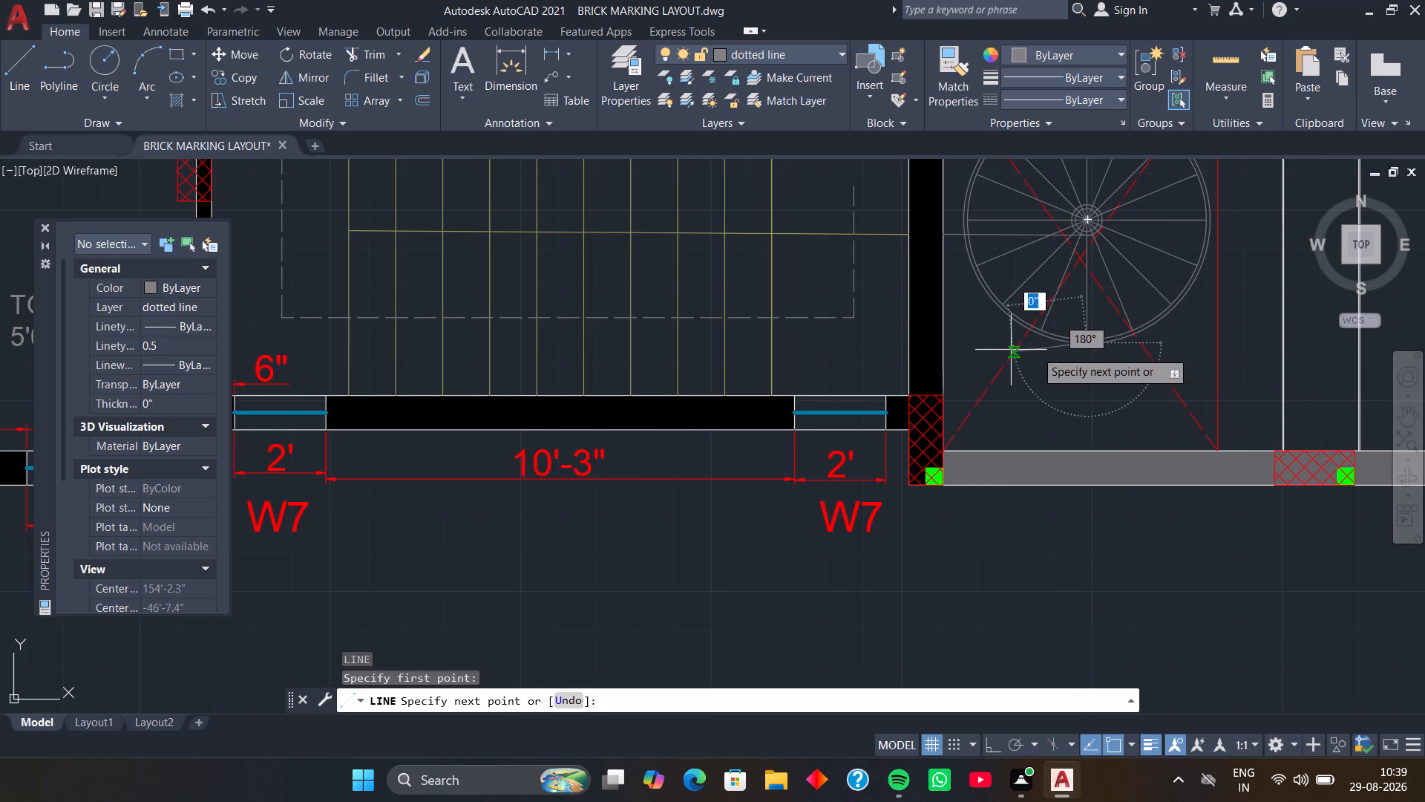
left_click(943, 345)
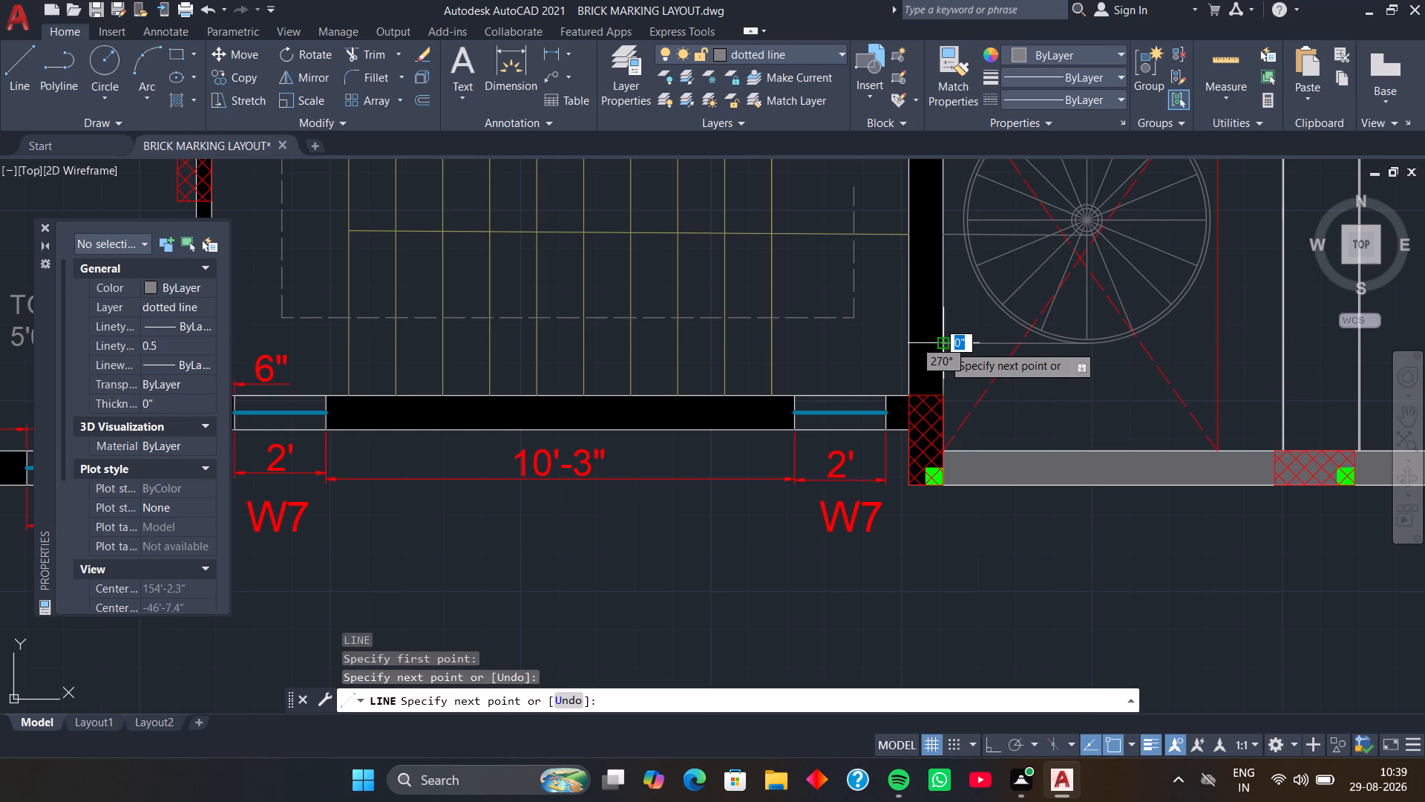
key("space")
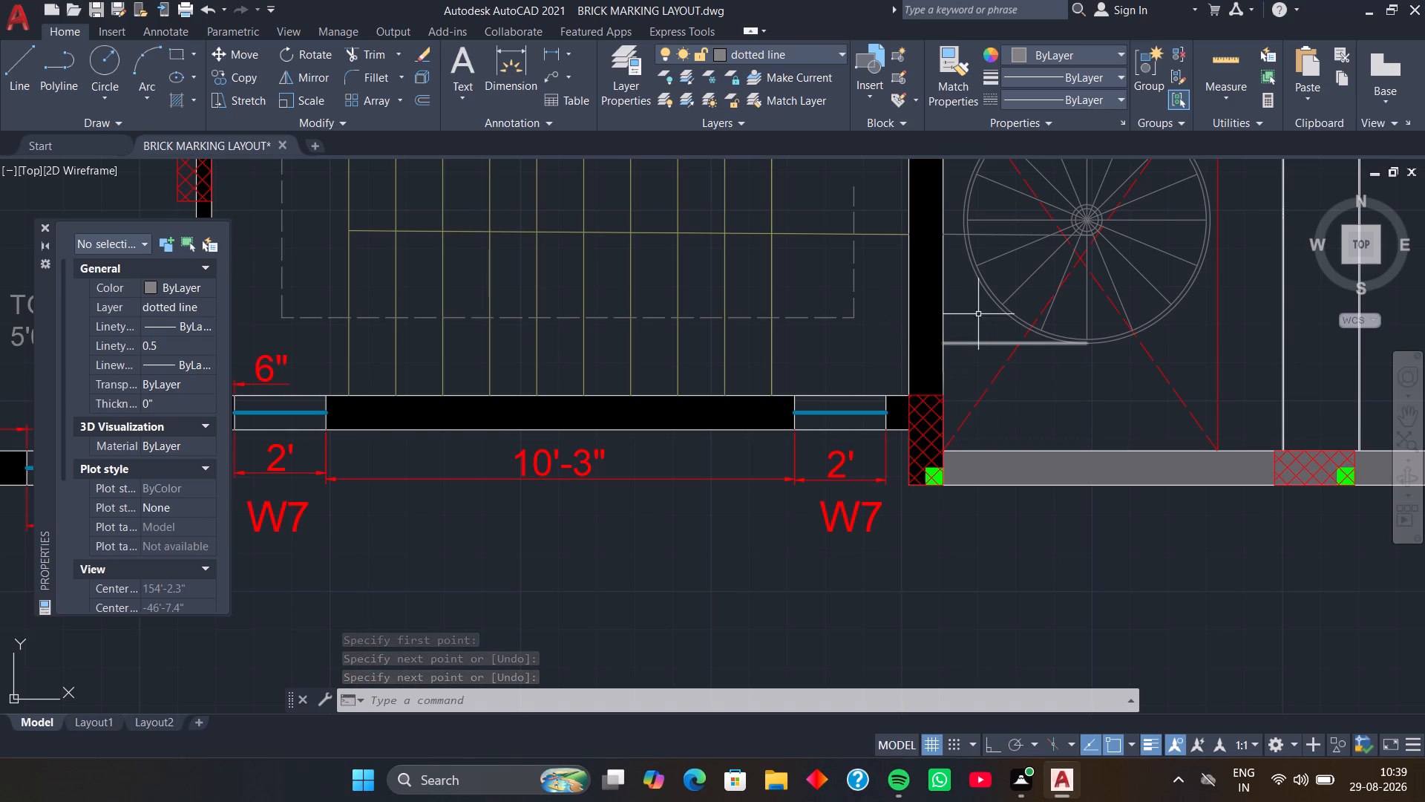
With Ortho on, draw a vertical line about 2'-4" long from the circle's lowest outer point up to the horizontal line at the hub.
scroll(1080, 288, "up", 2)
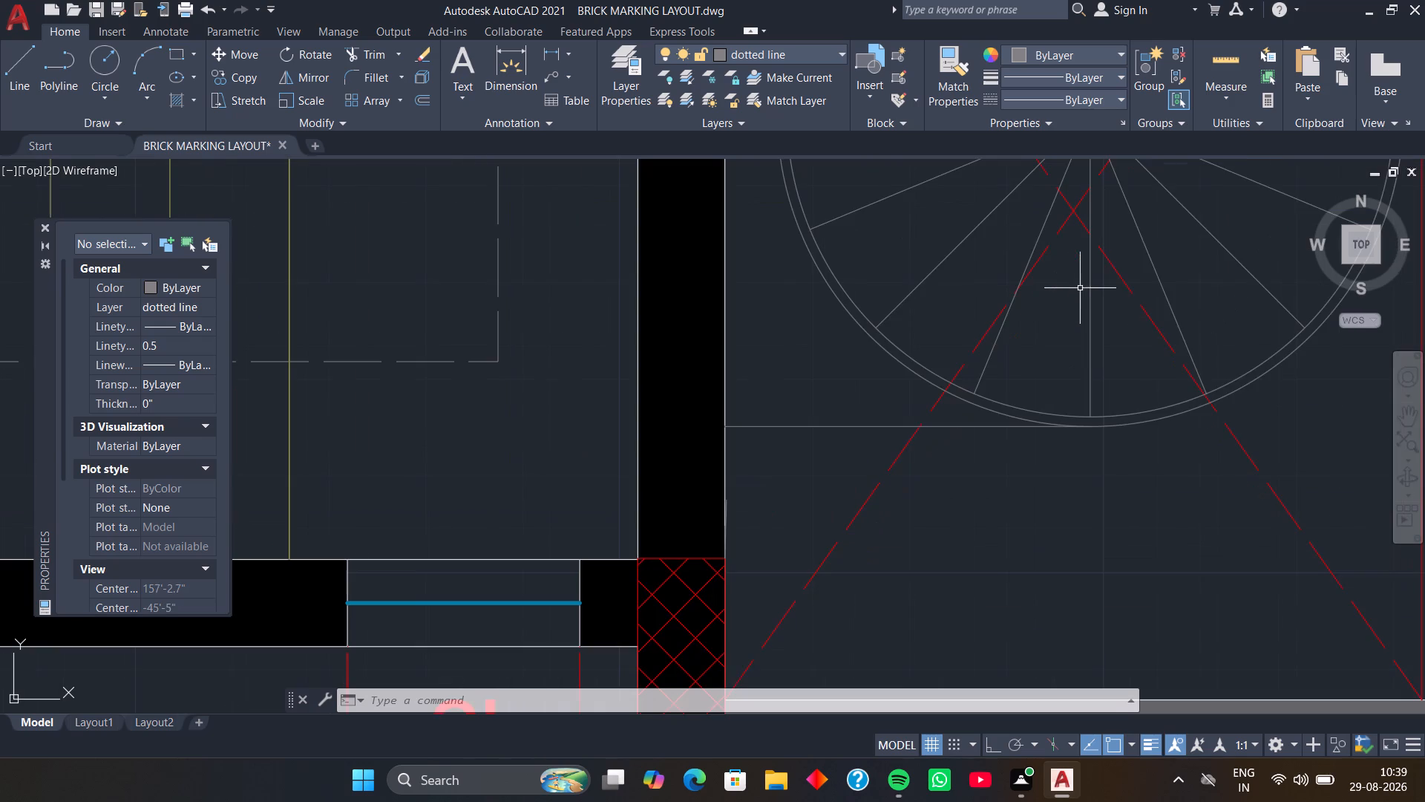
middle_click_drag(1080, 288, 1083, 401)
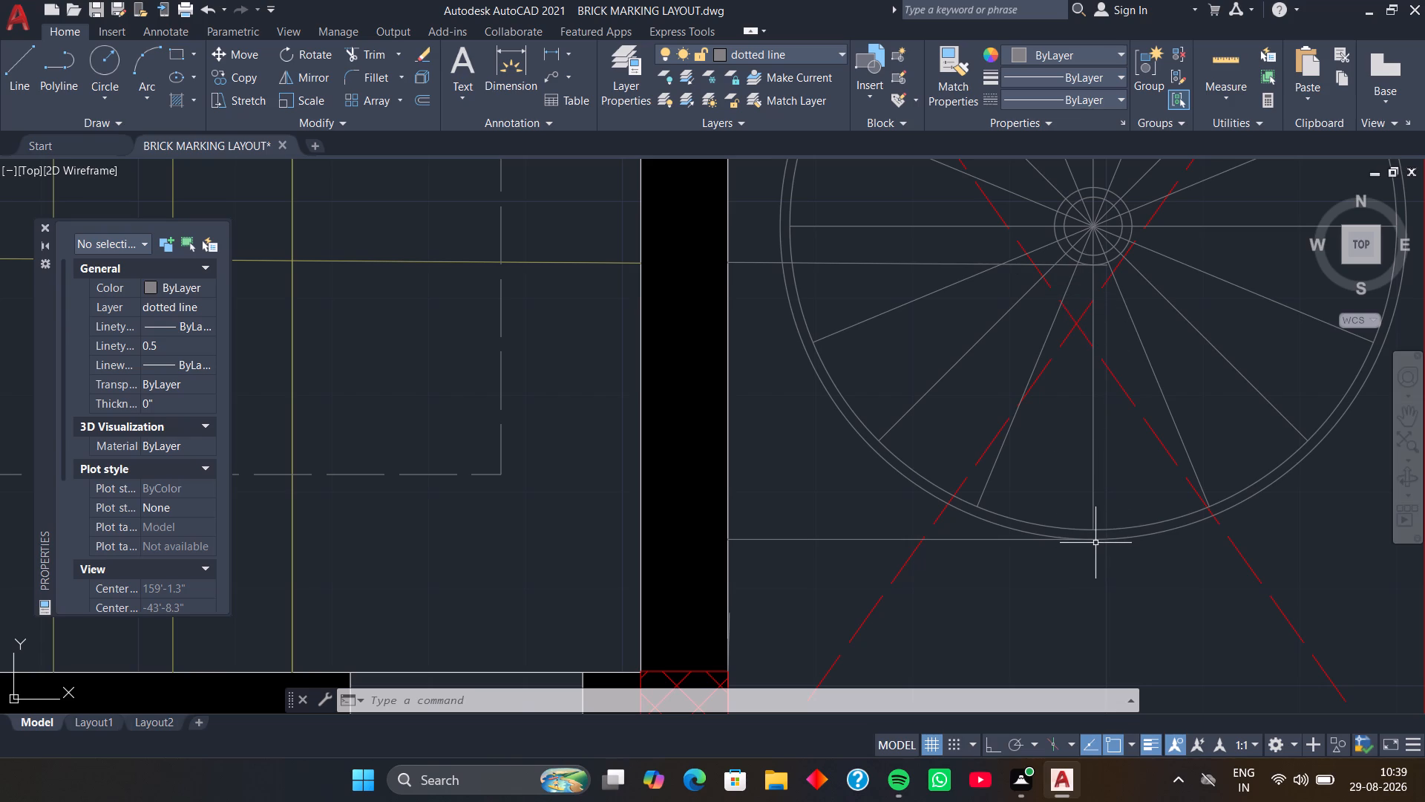
type("L")
key("space")
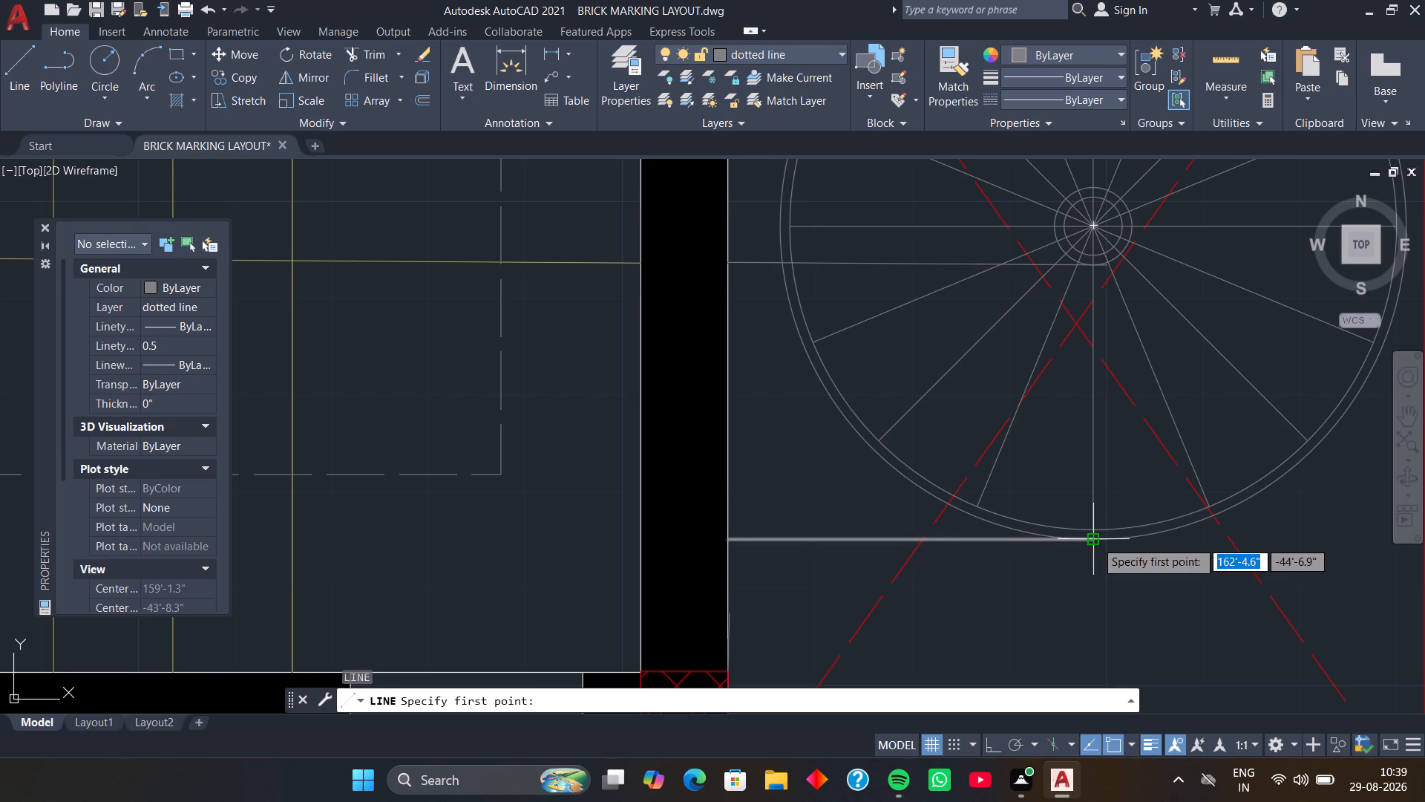
left_click(1095, 541)
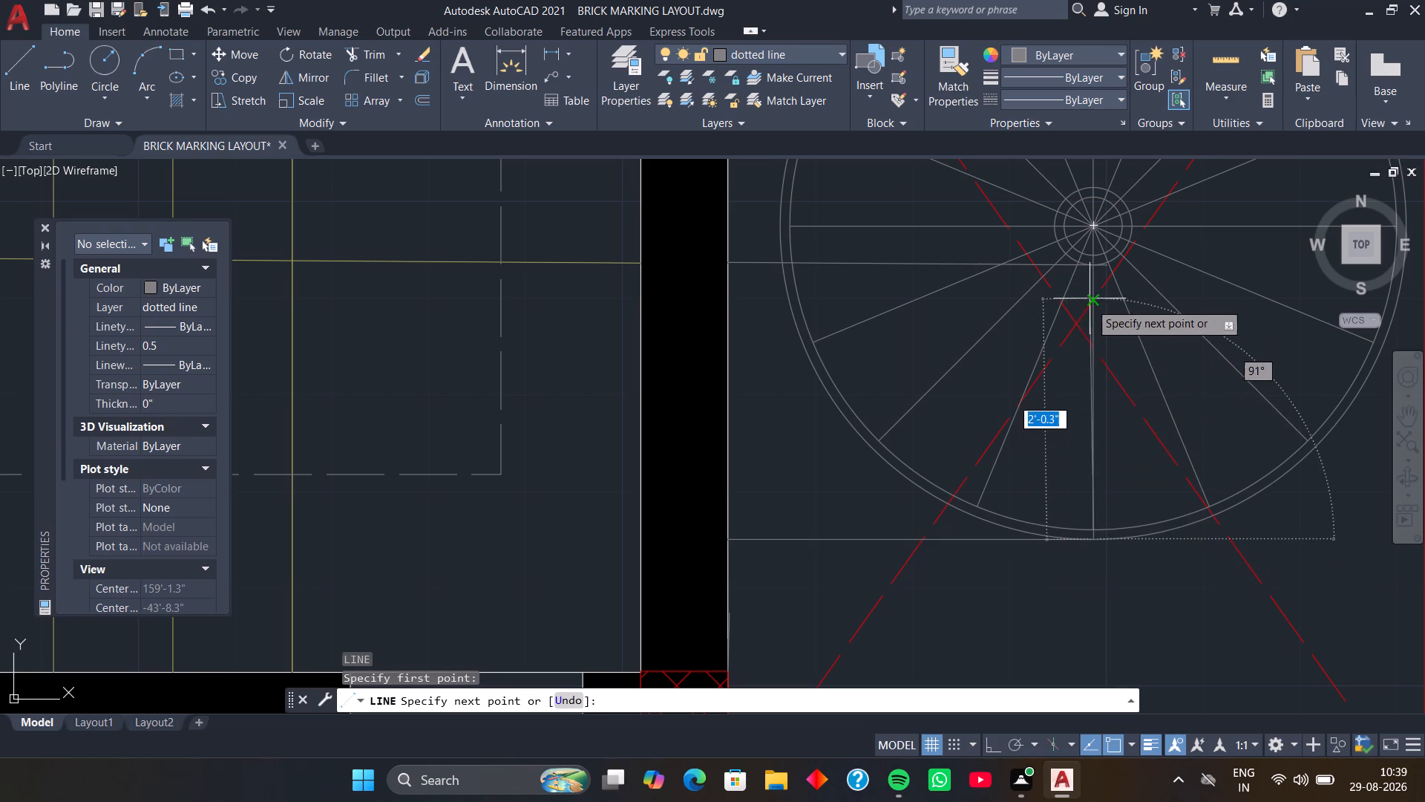
key("F8")
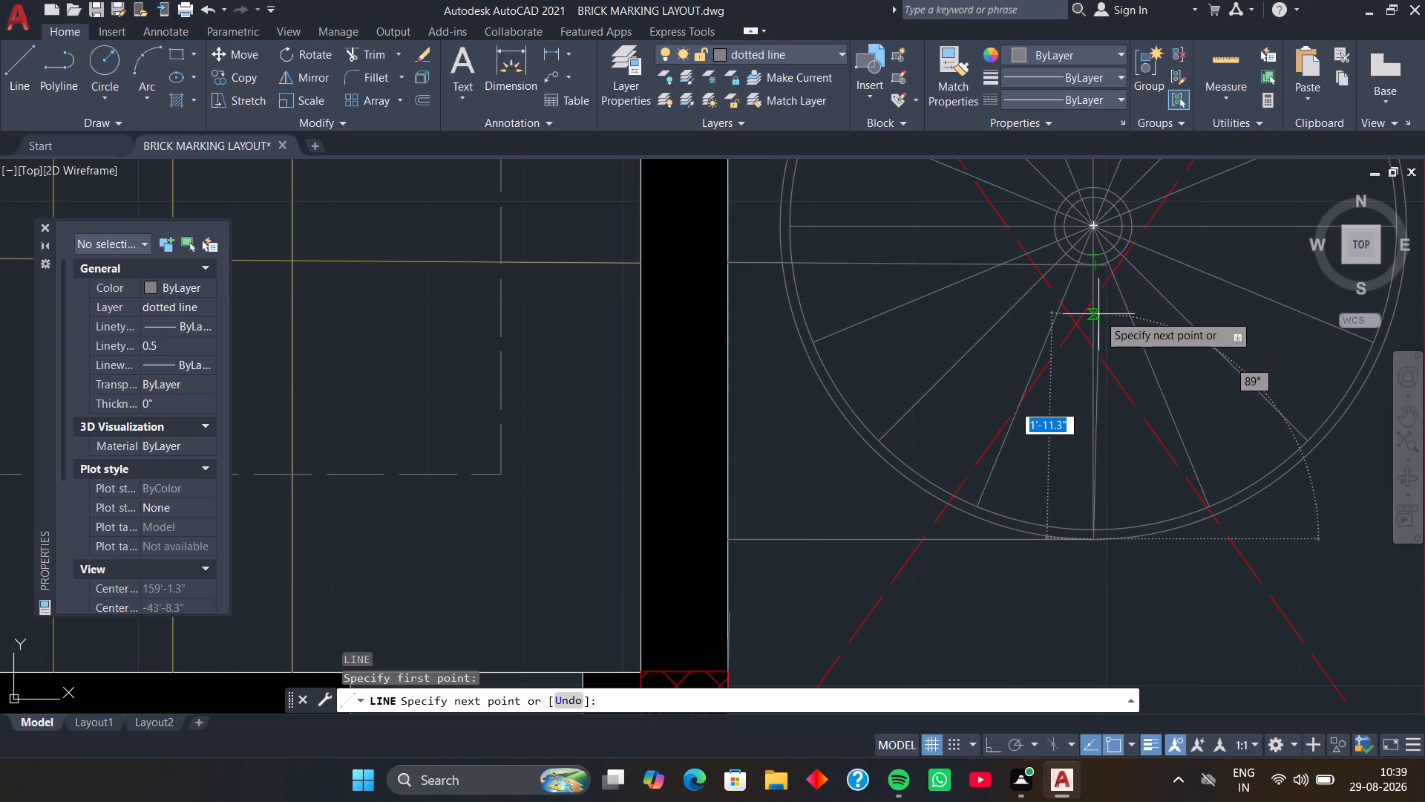
left_click(1091, 269)
key("space")
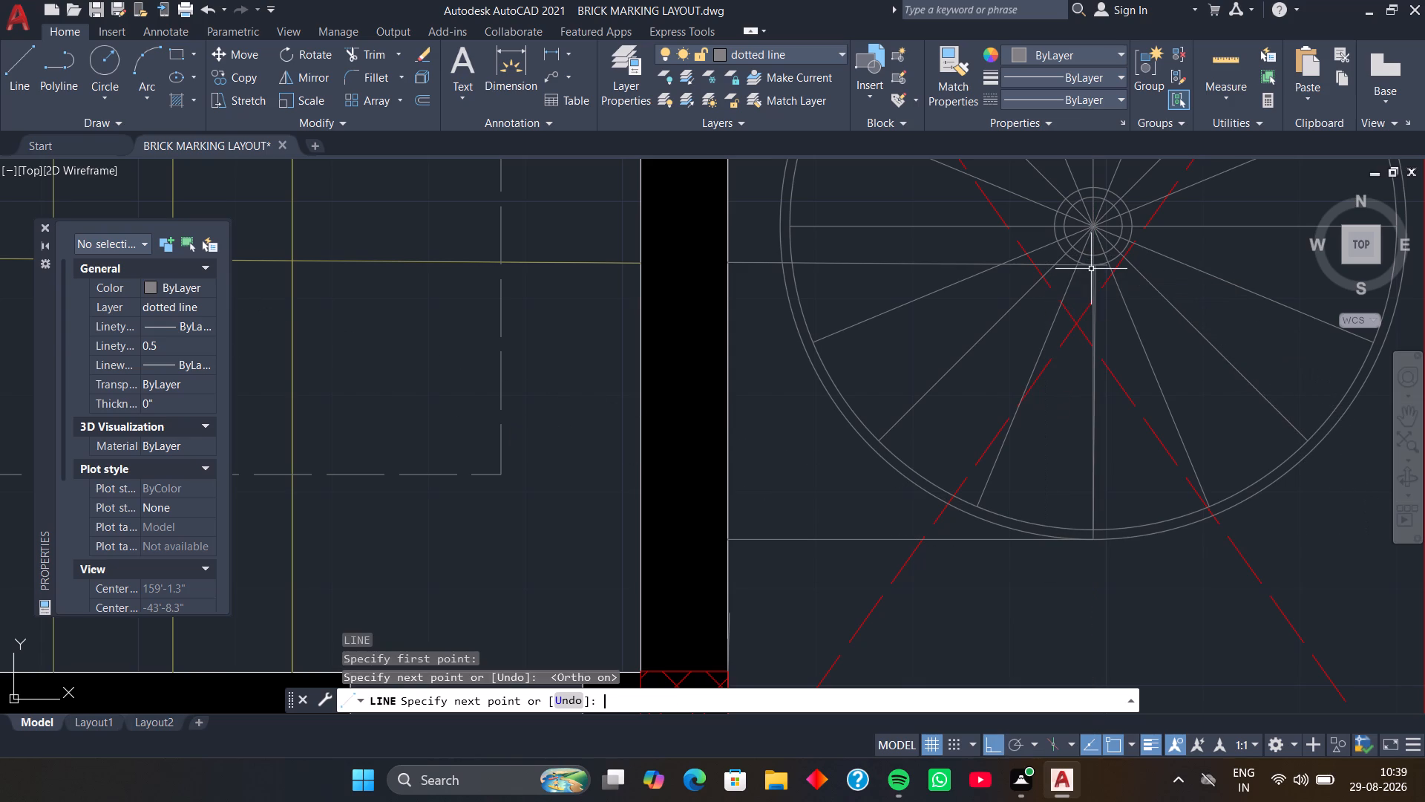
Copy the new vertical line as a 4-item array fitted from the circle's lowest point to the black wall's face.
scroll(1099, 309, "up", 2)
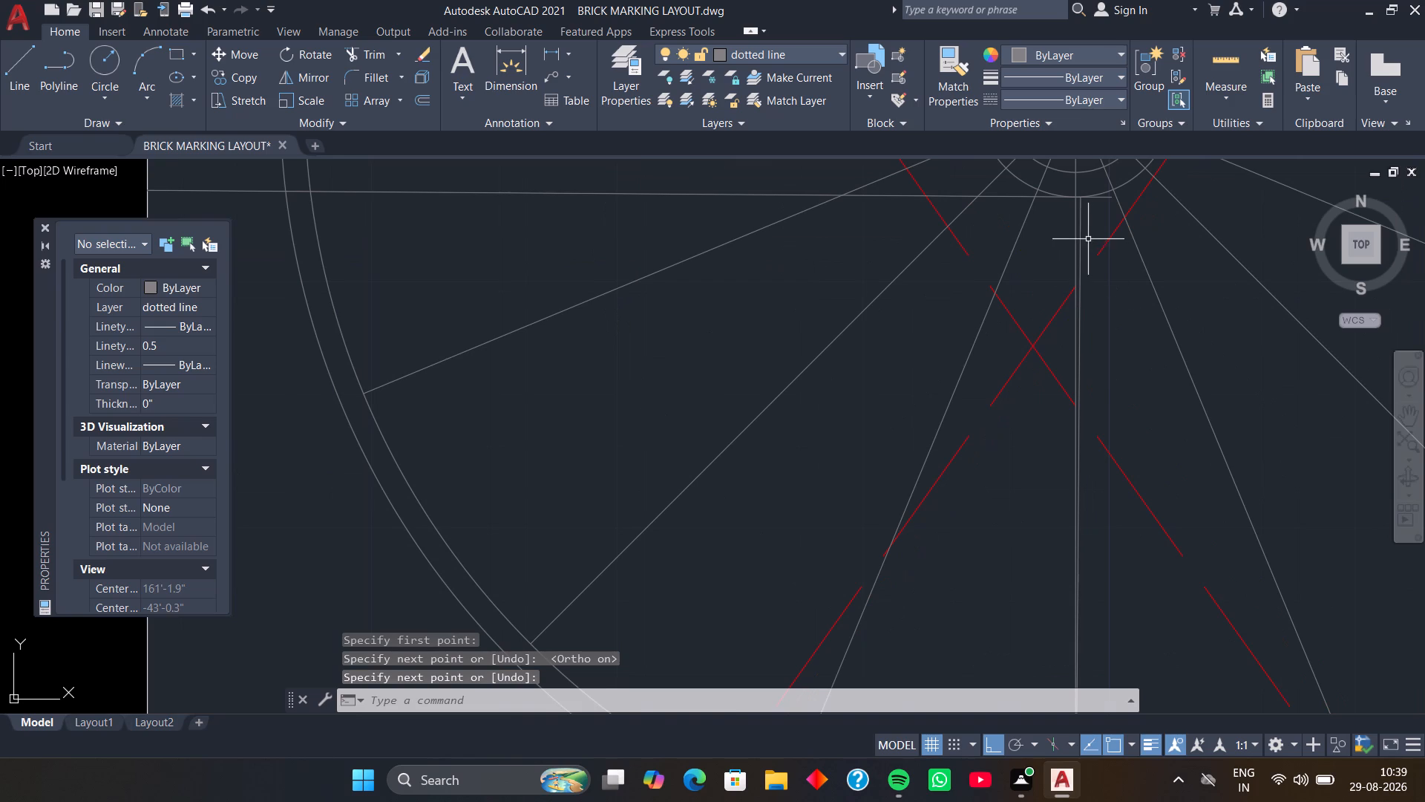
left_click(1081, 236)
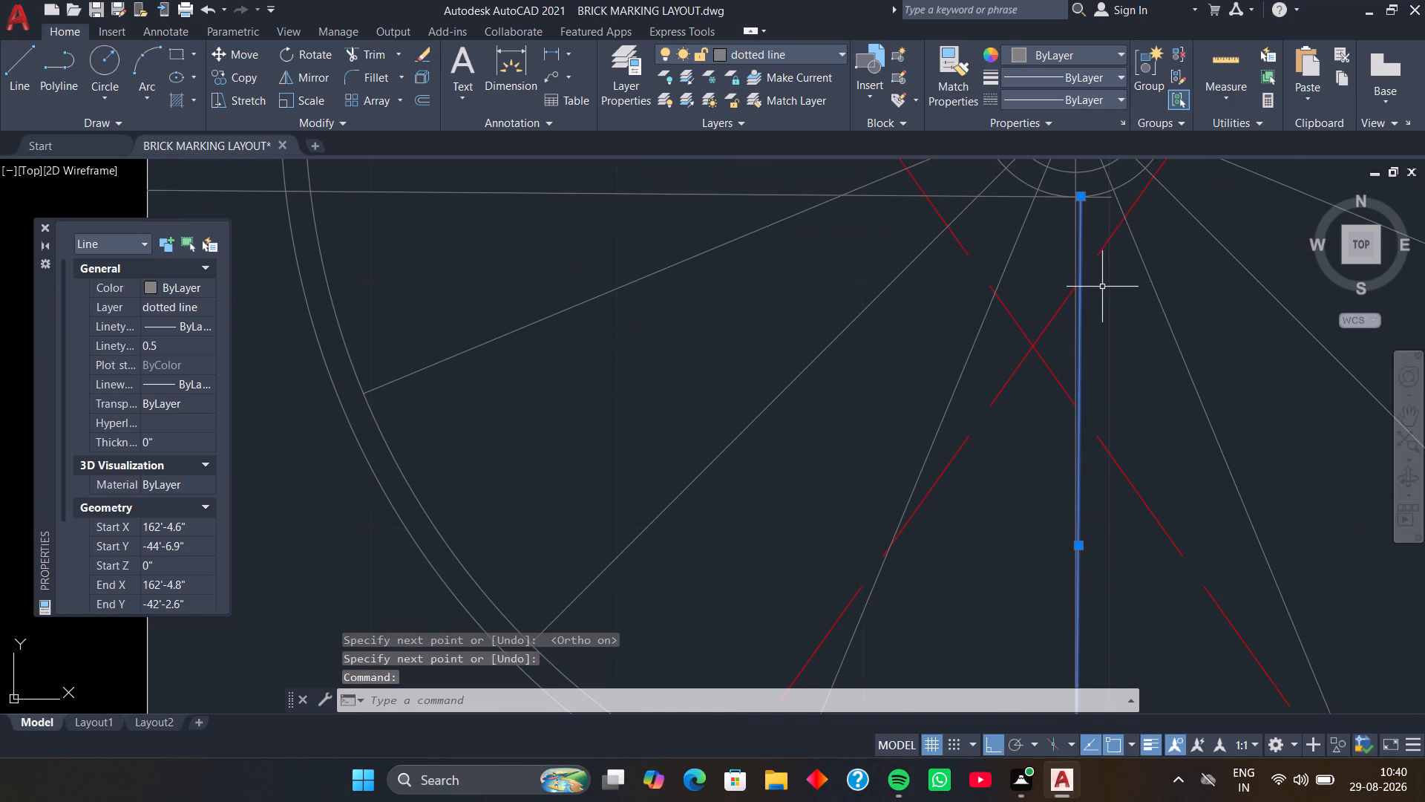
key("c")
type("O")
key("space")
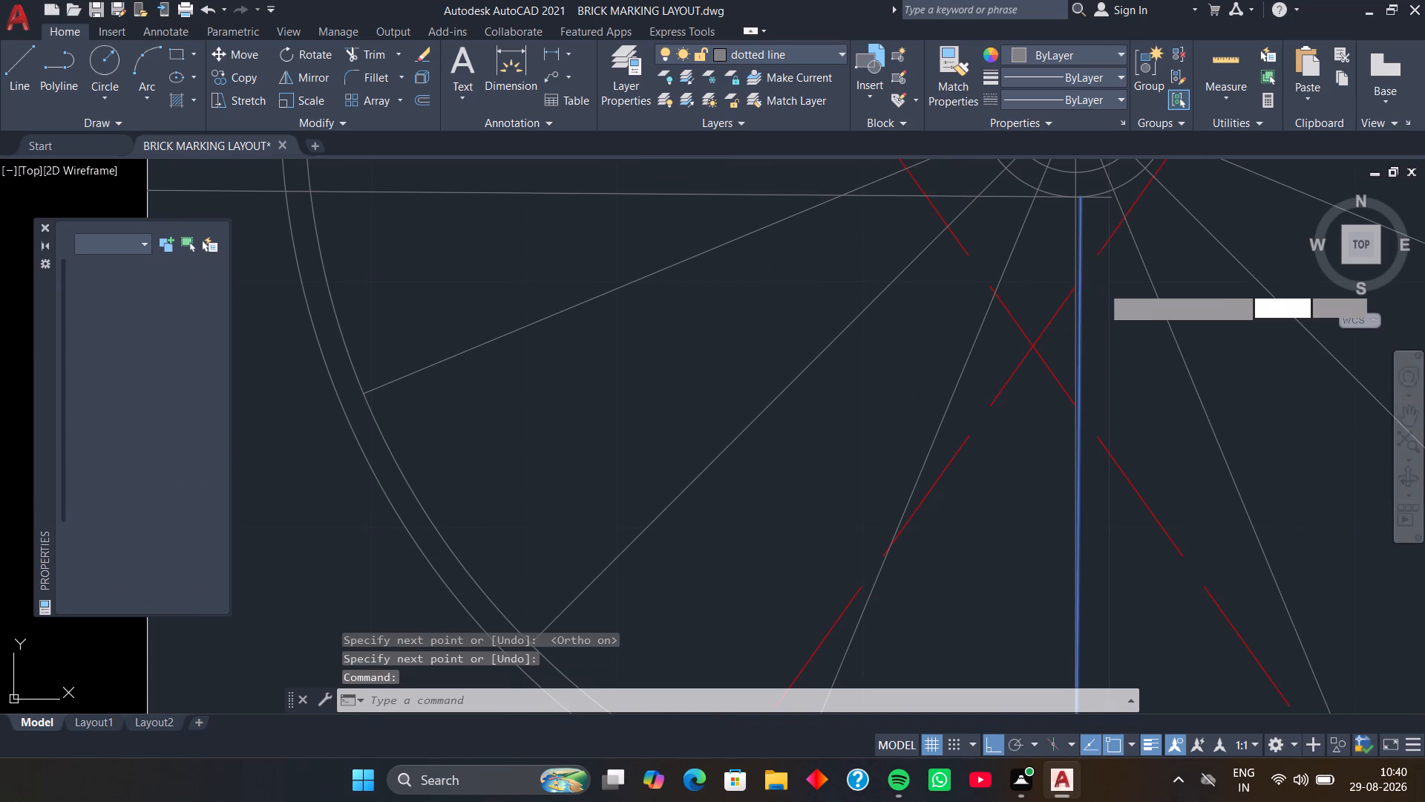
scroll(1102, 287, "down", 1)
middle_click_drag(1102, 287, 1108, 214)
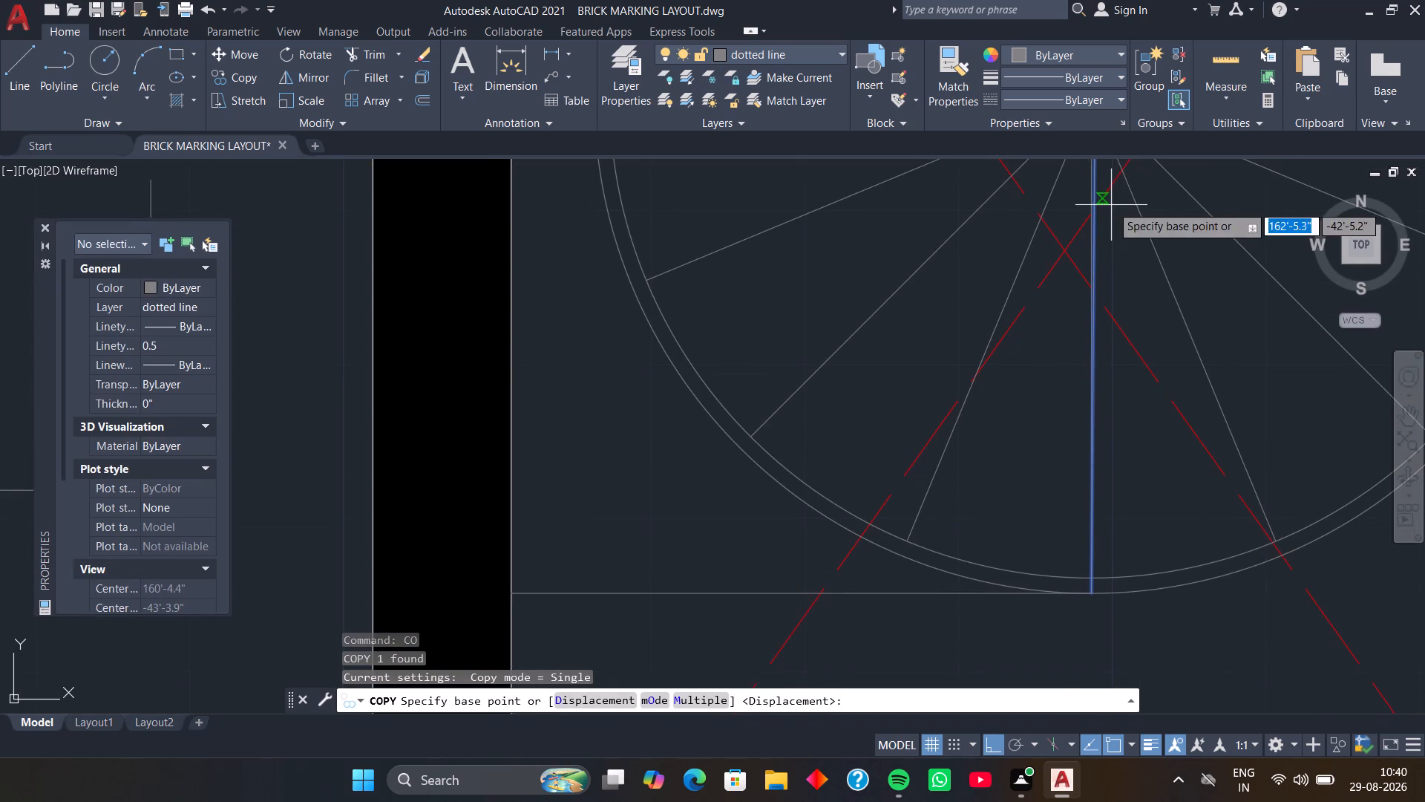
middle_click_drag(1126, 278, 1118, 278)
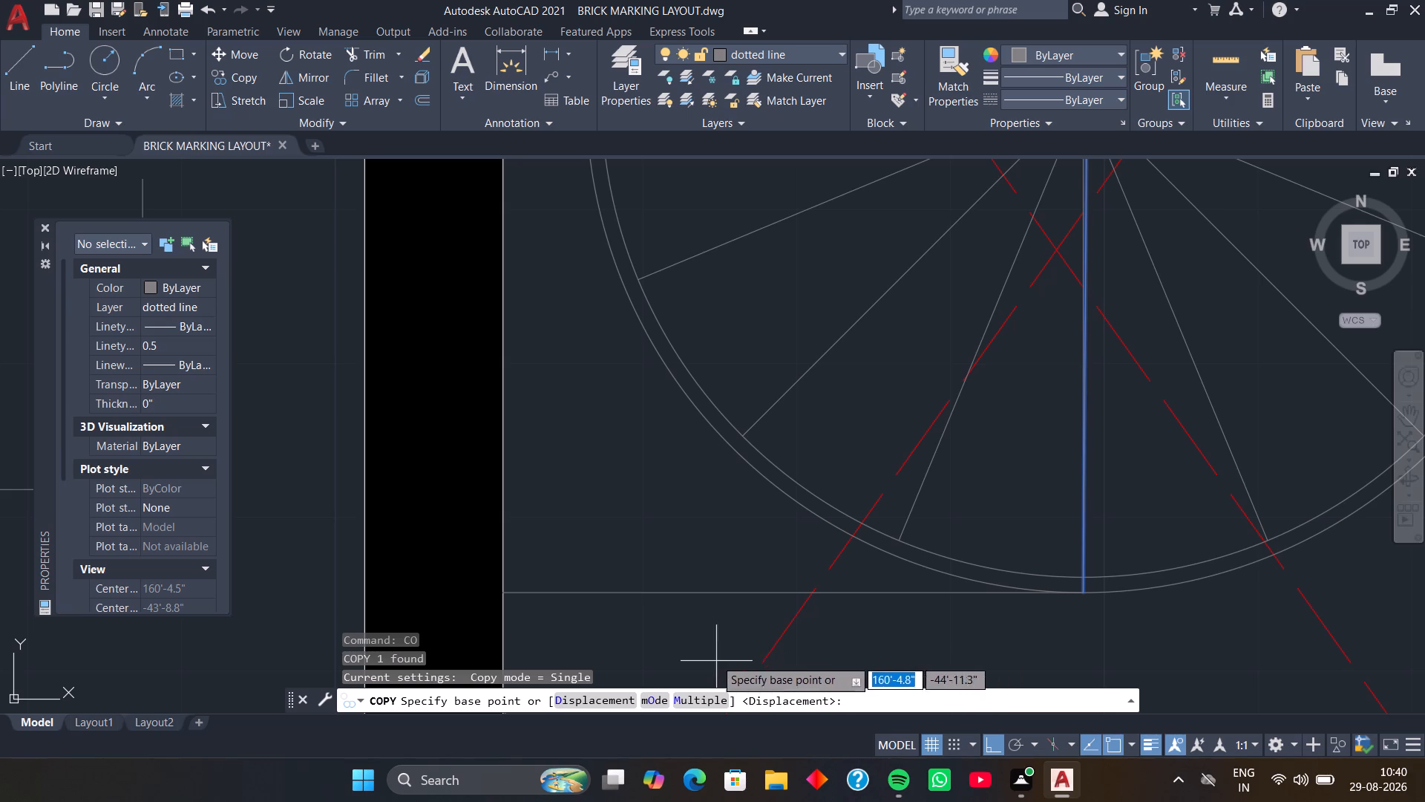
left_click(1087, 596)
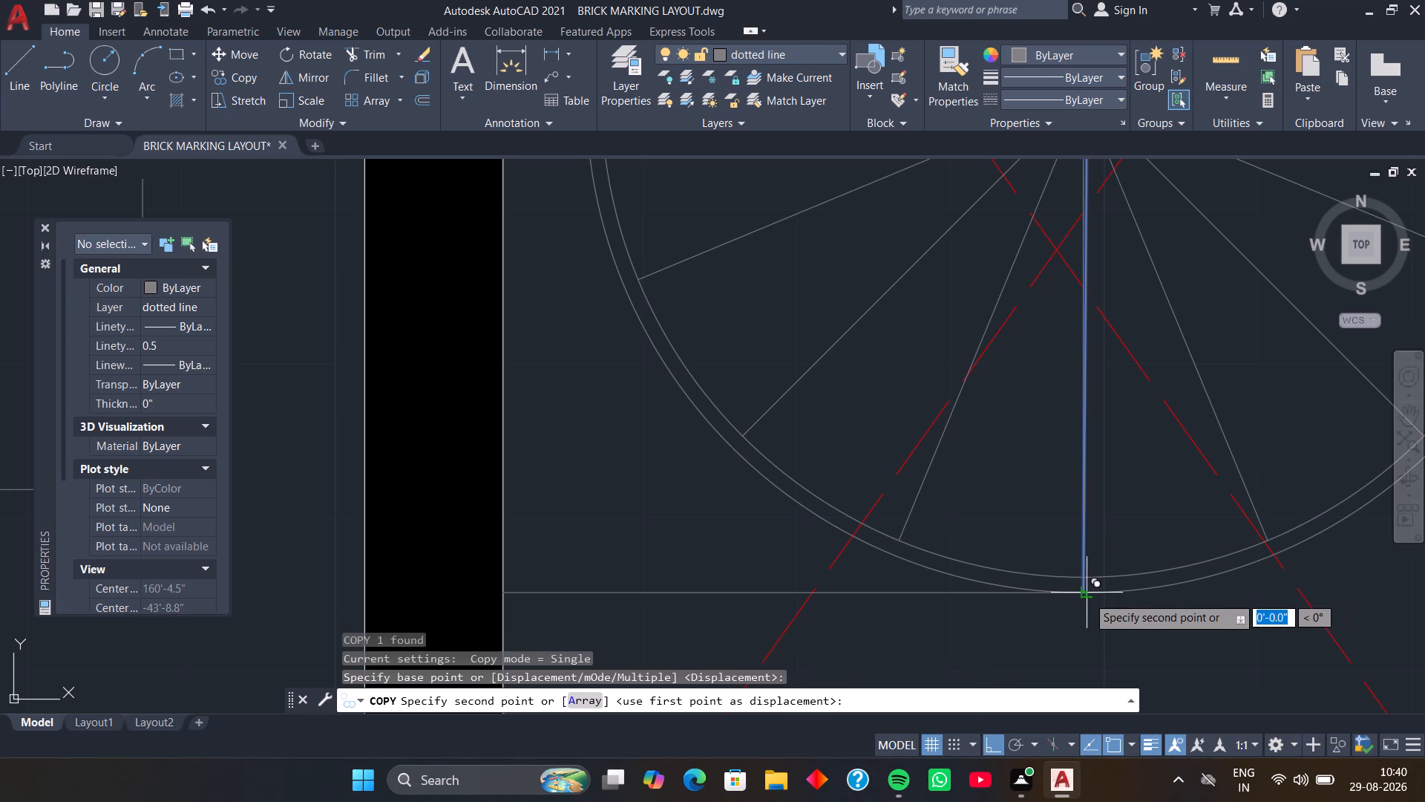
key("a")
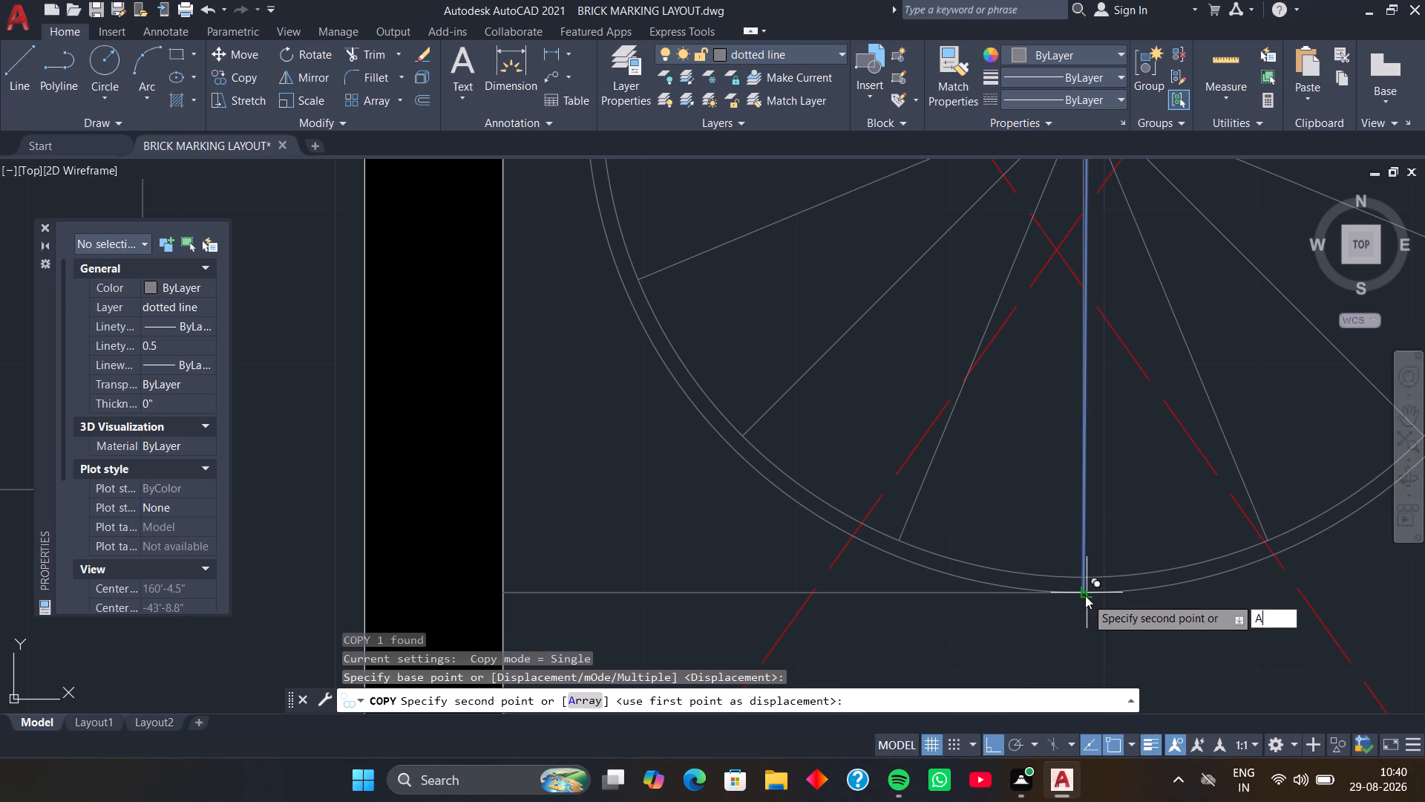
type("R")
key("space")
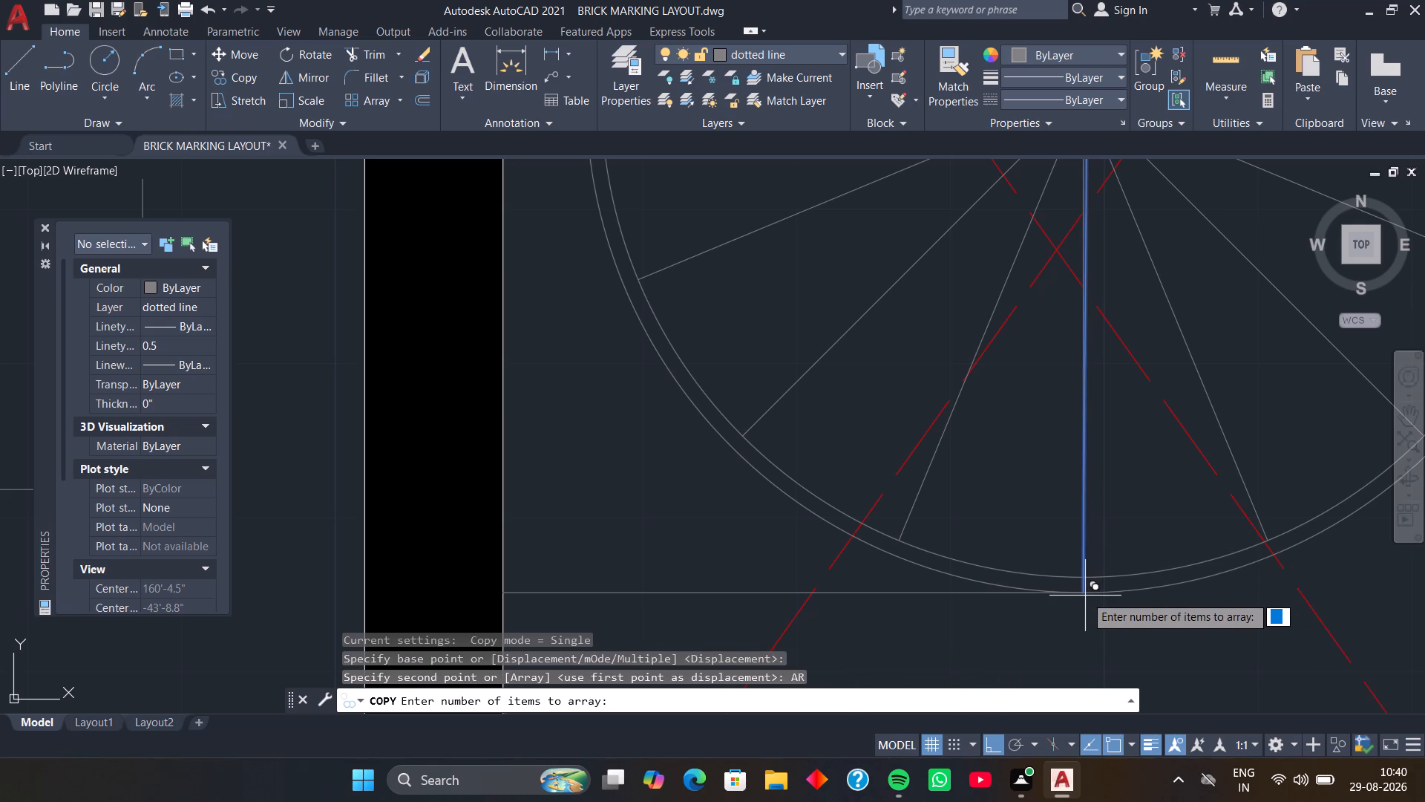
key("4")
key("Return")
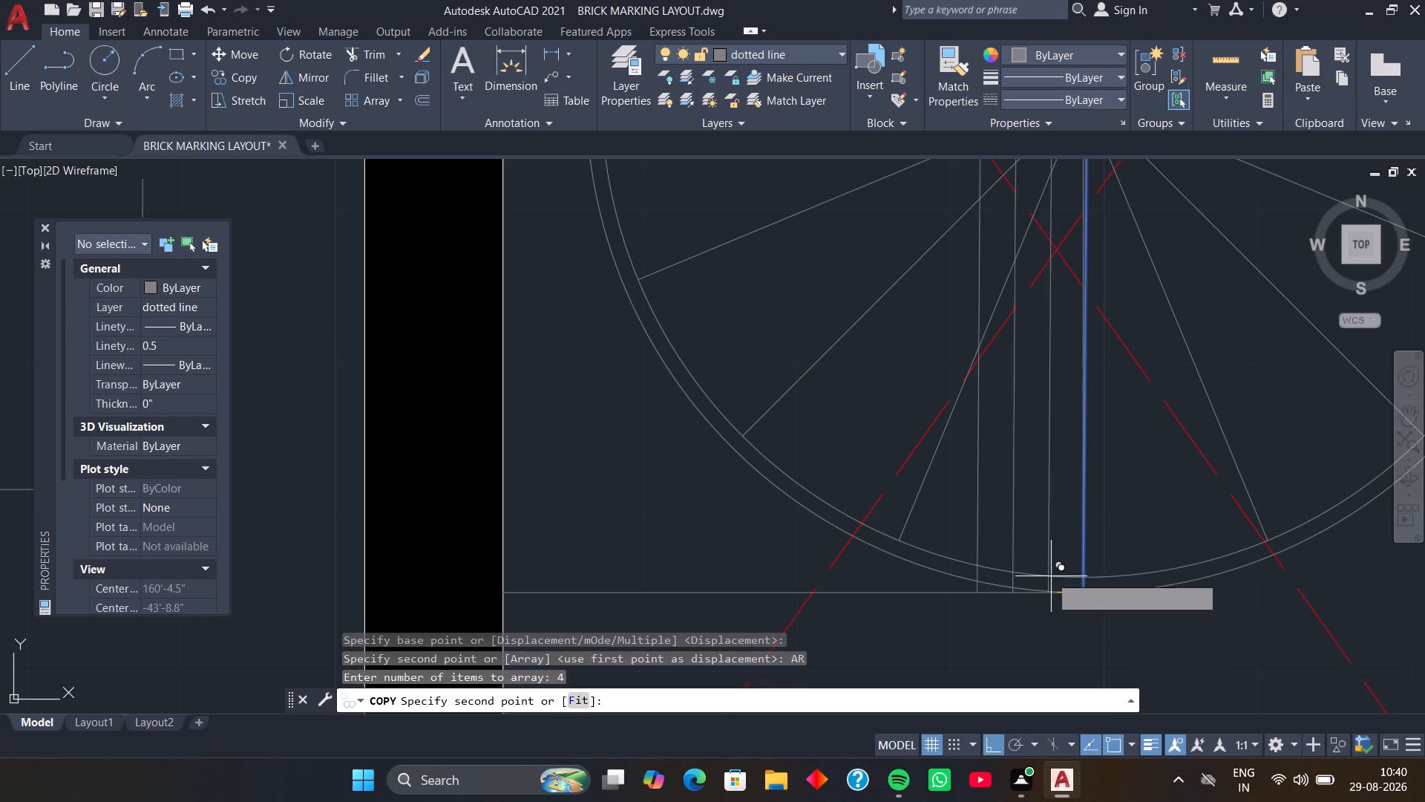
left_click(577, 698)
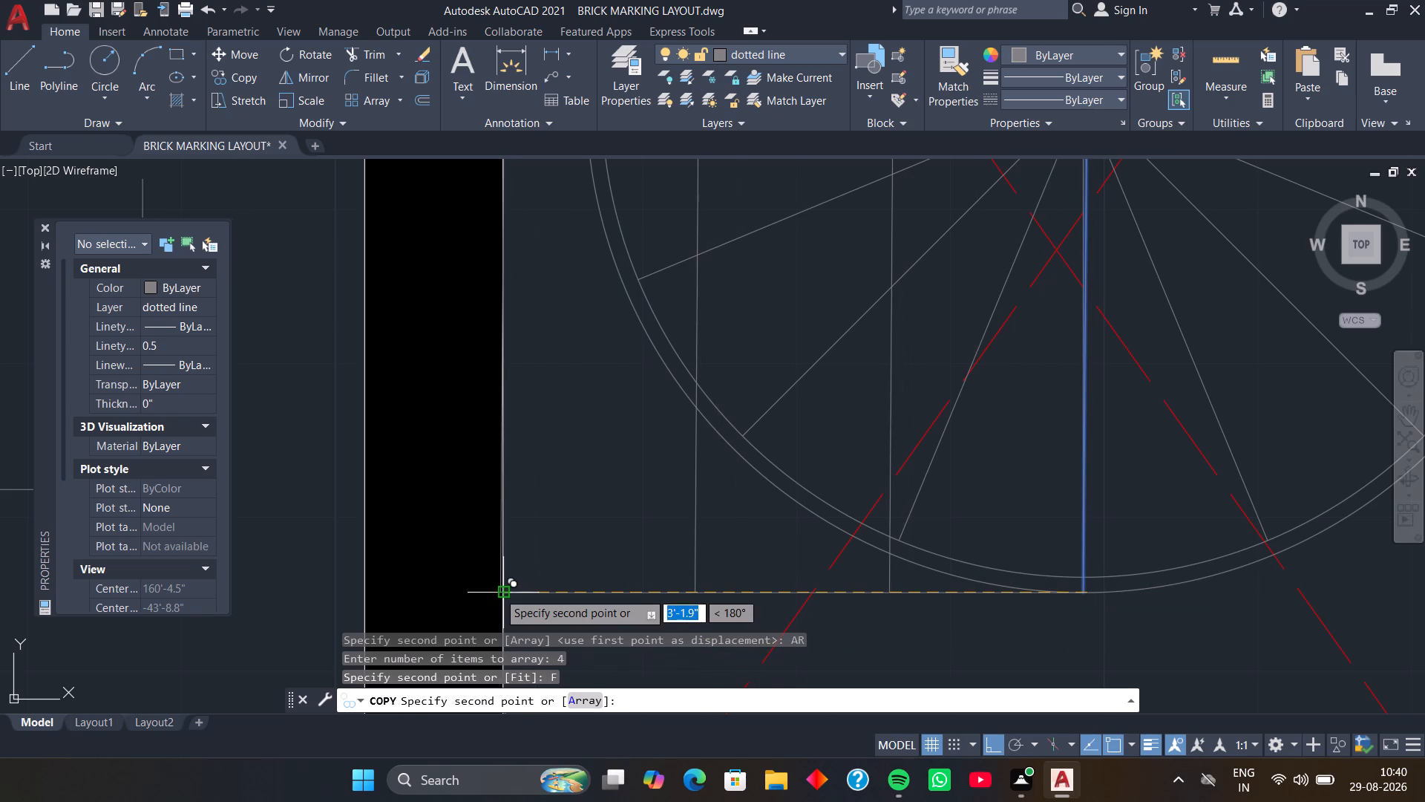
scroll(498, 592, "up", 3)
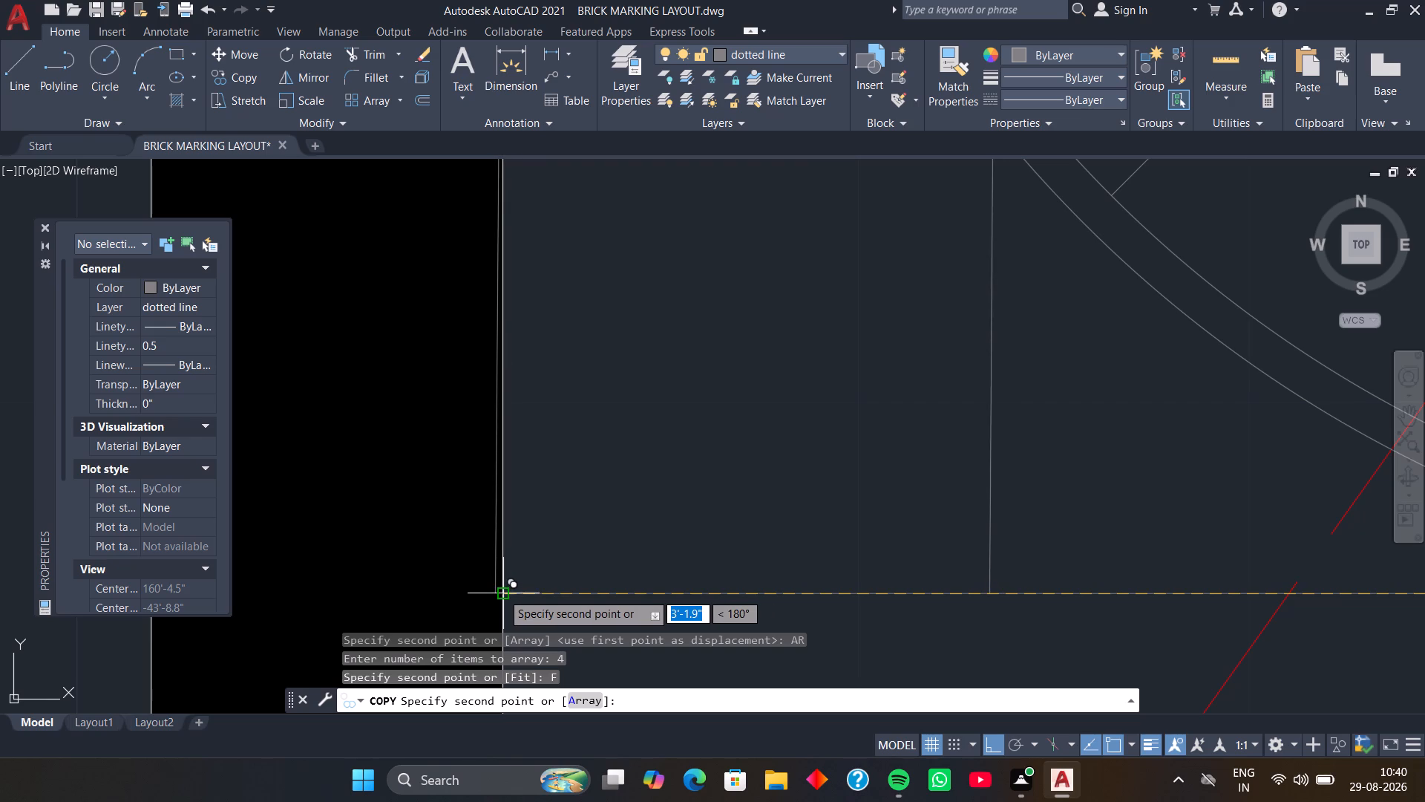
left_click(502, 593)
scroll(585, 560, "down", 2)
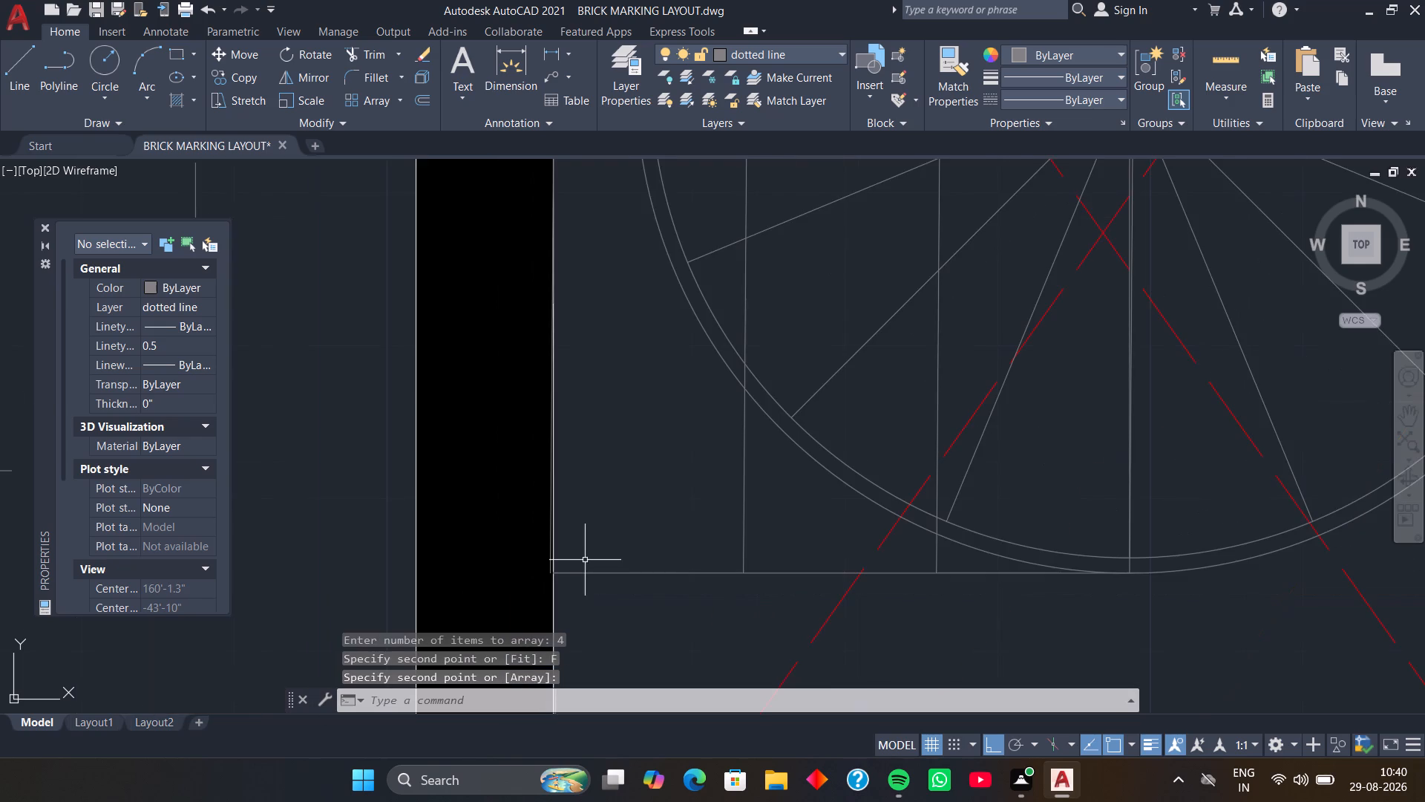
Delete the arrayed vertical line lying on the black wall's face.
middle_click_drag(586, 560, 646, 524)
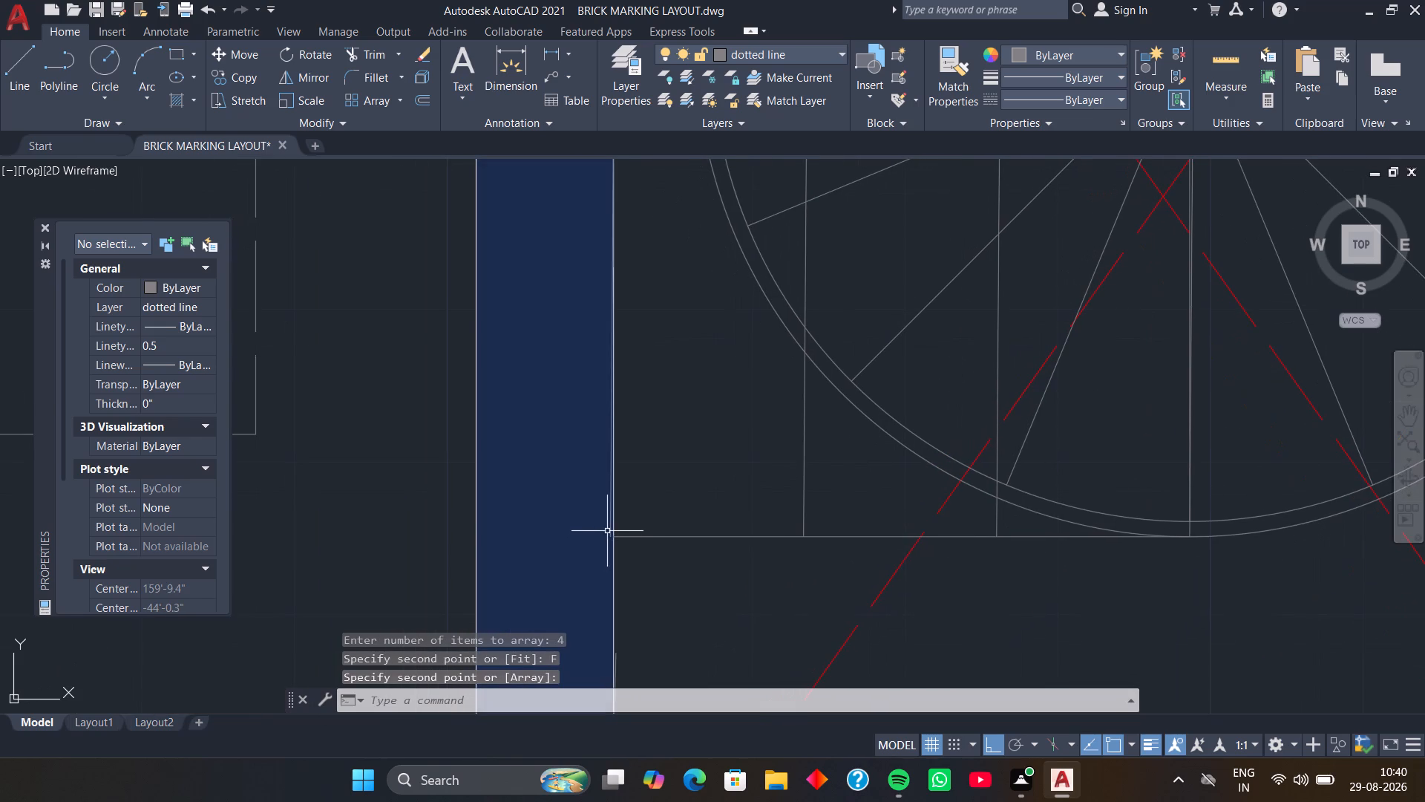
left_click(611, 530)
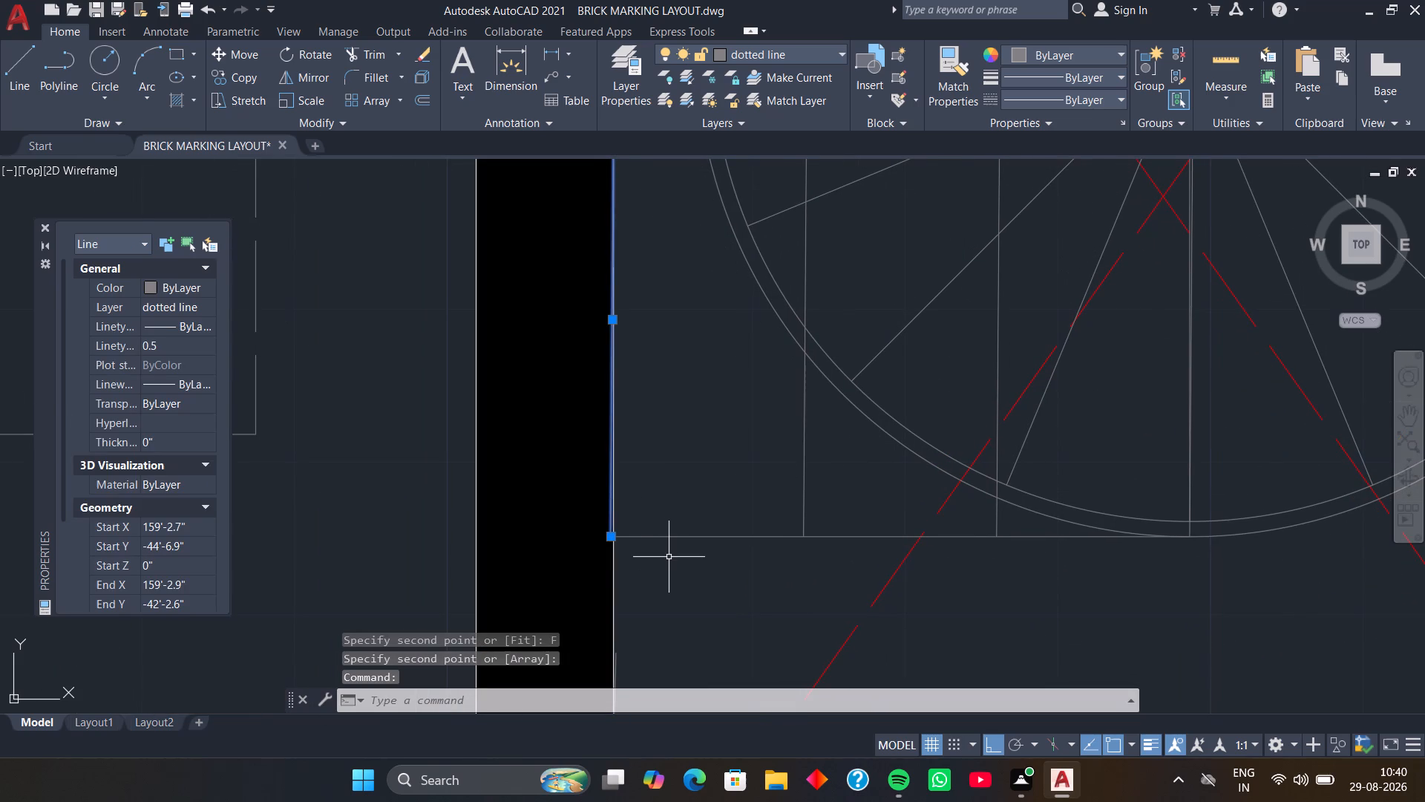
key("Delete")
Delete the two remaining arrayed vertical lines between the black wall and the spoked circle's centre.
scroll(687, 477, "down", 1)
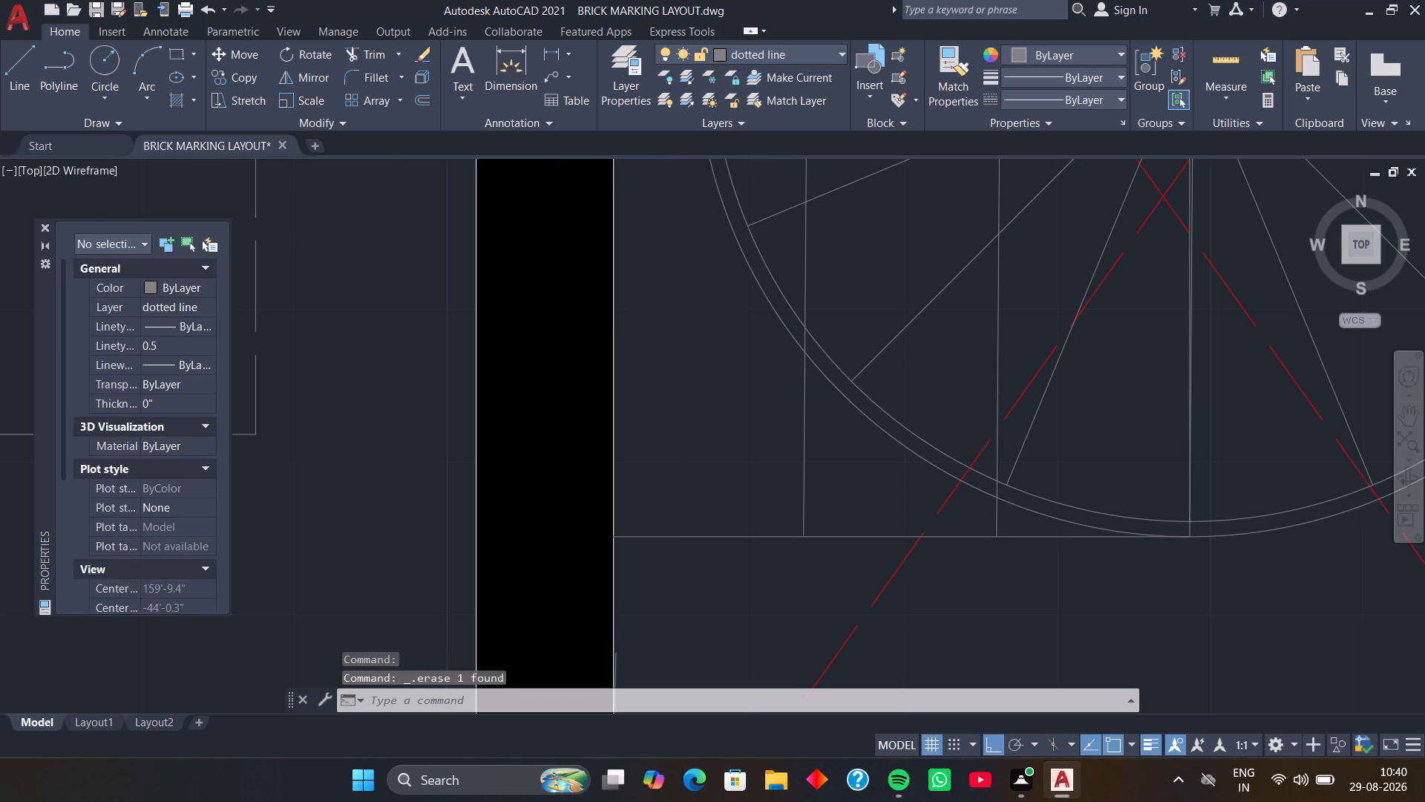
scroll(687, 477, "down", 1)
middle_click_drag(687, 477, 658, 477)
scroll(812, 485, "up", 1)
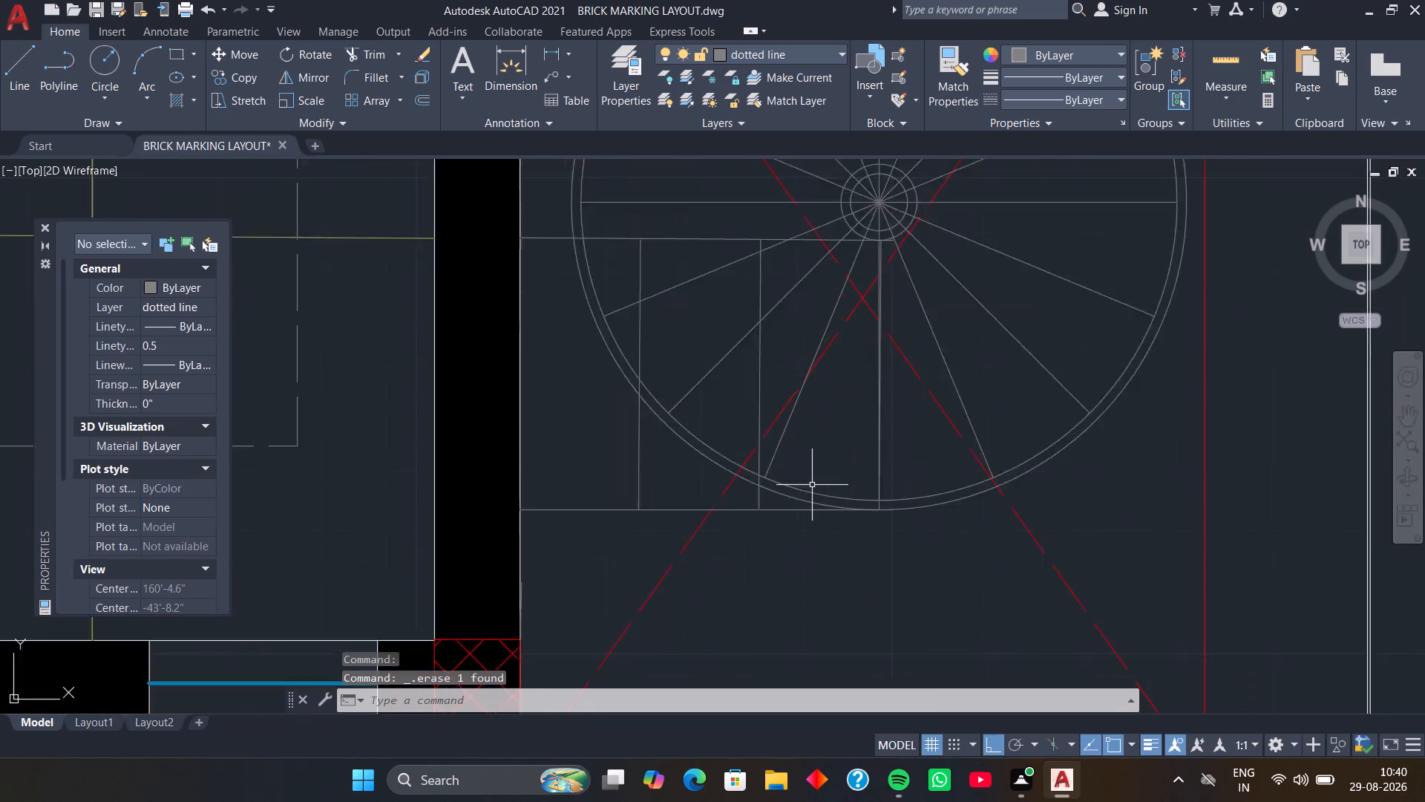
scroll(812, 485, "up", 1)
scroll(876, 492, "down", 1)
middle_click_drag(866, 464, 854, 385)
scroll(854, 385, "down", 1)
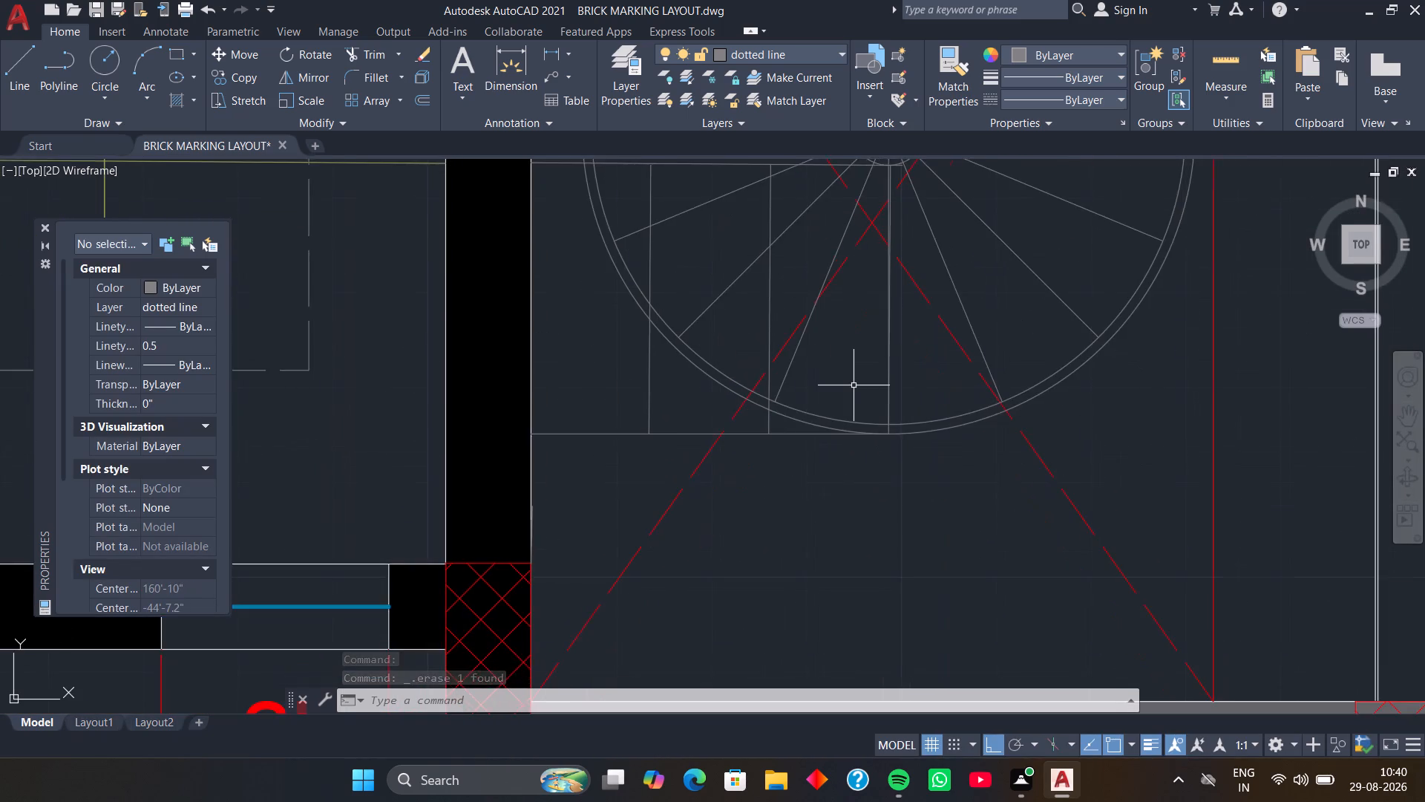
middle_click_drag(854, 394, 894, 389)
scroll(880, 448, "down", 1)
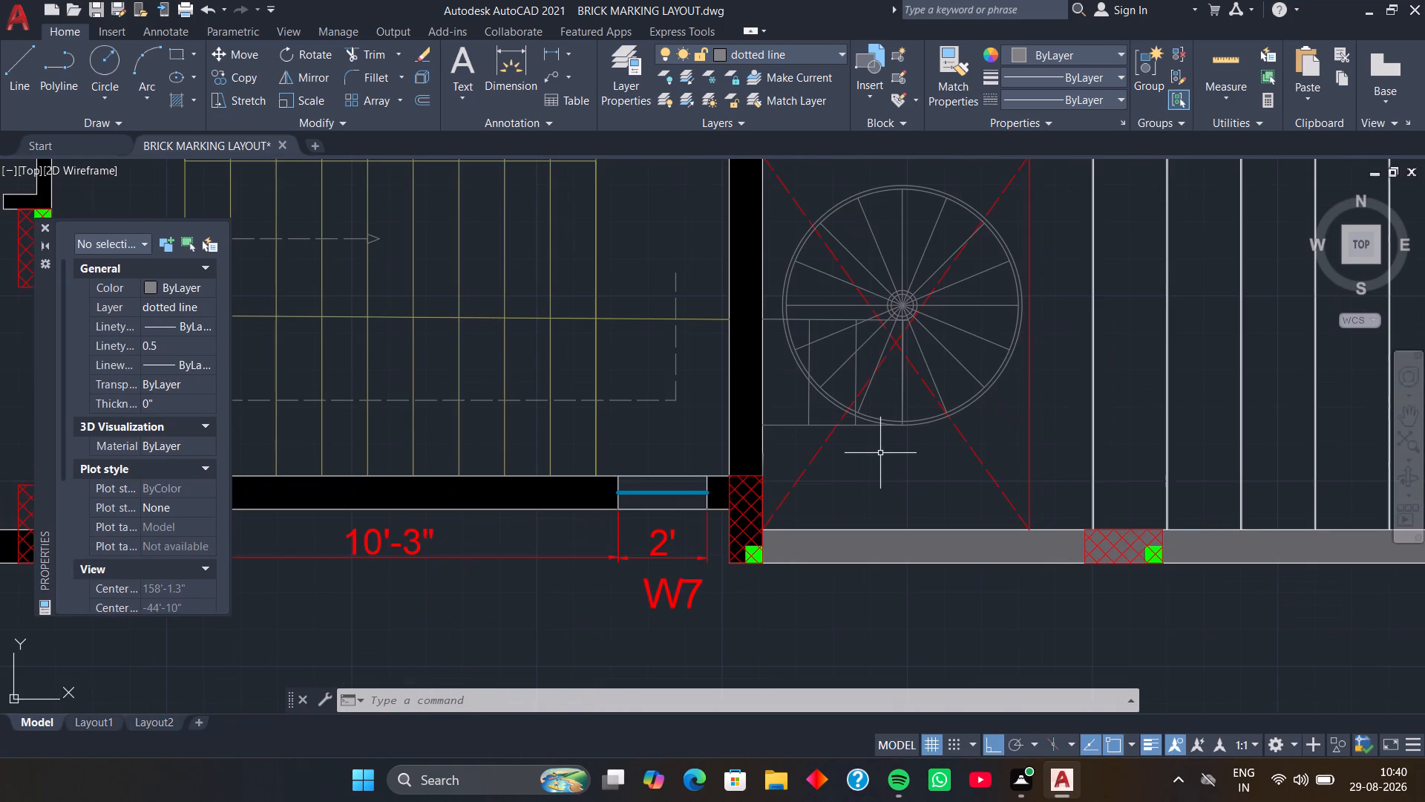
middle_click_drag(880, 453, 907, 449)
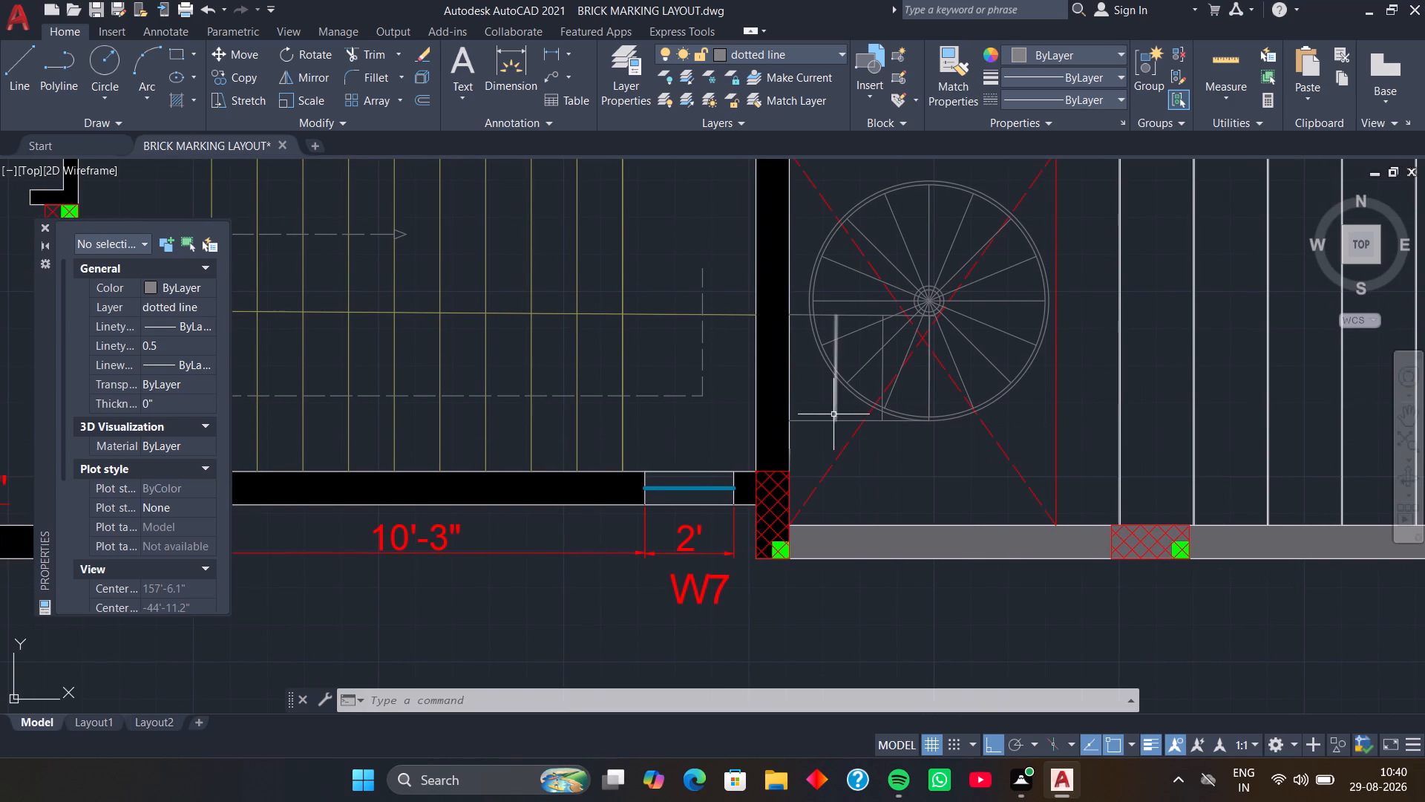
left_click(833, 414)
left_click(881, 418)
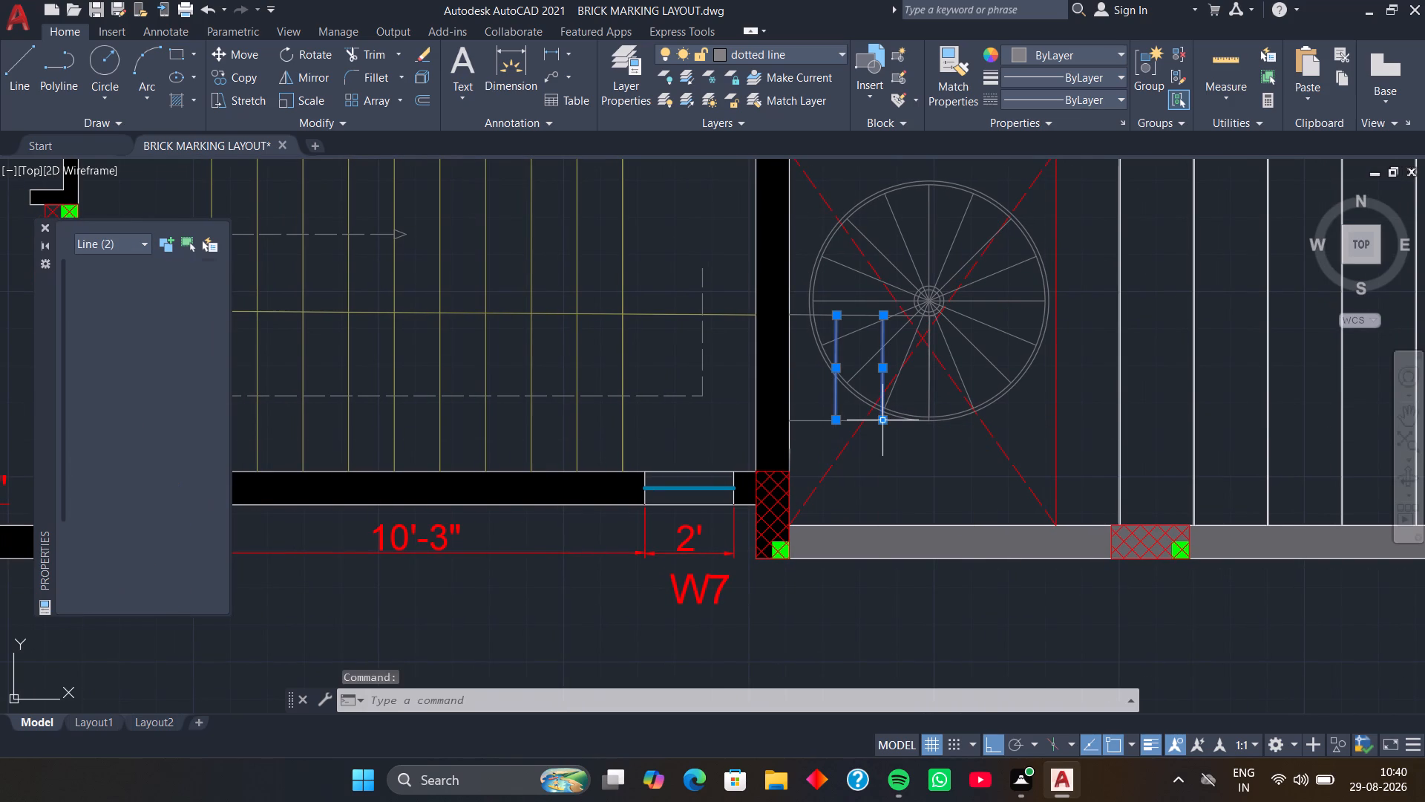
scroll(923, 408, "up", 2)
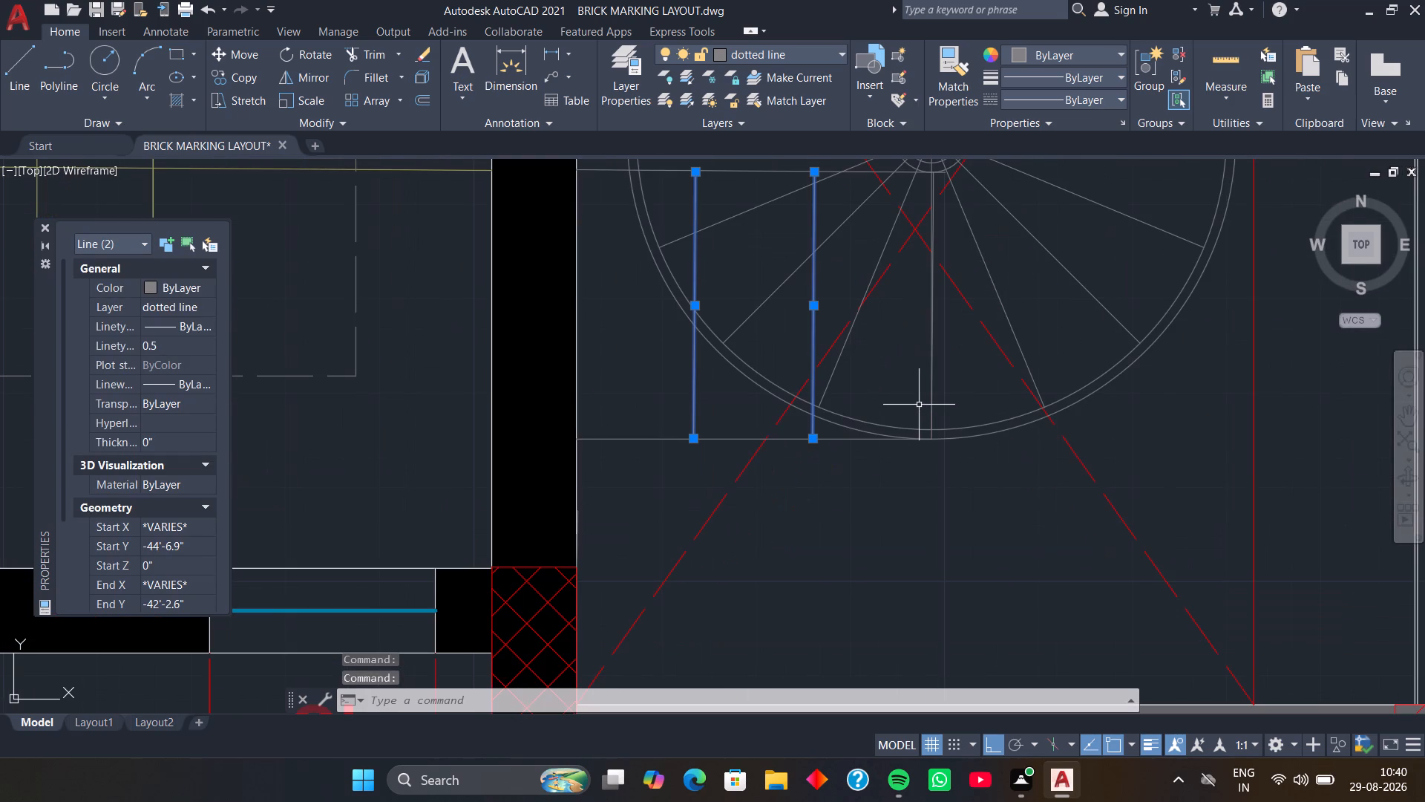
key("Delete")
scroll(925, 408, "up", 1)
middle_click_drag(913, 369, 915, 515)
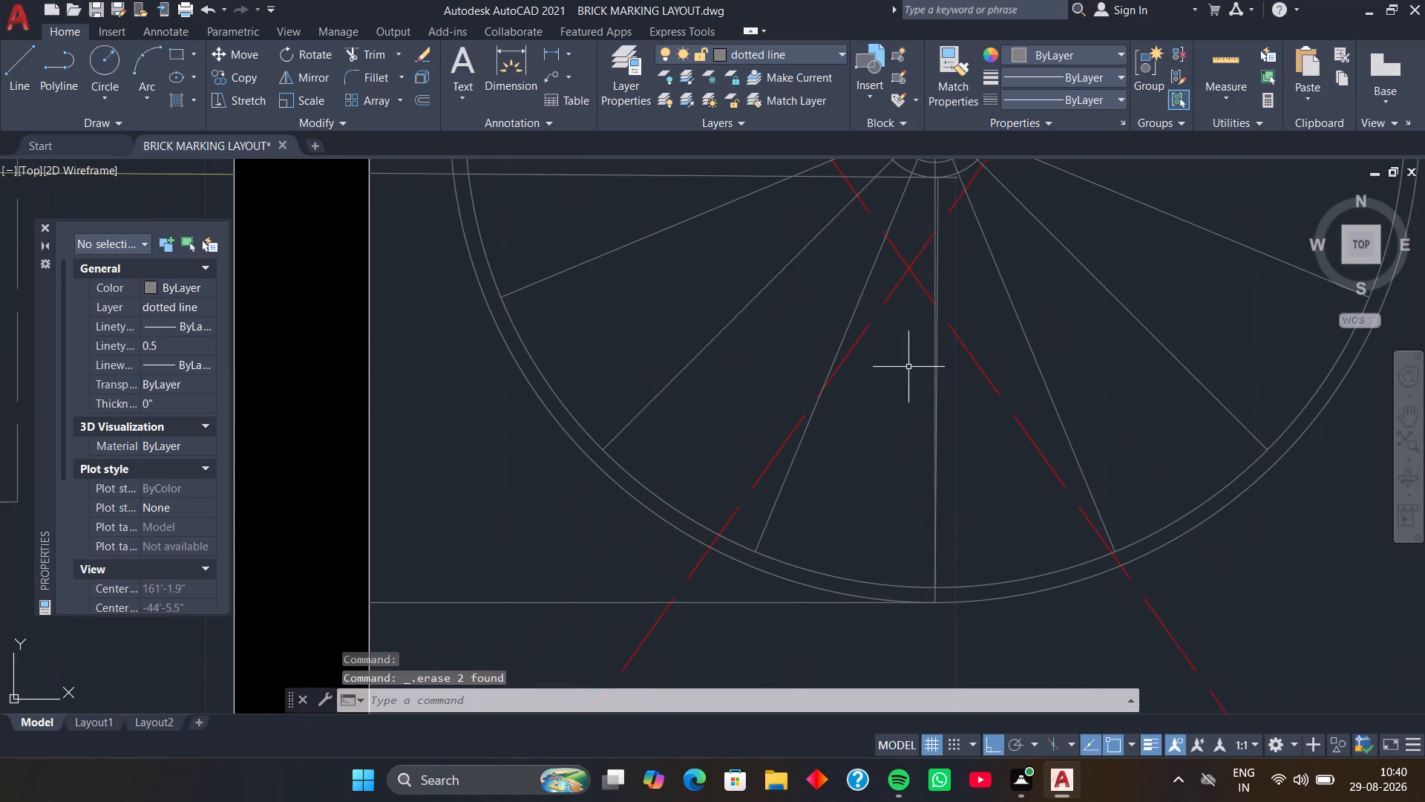
Copy the near-vertical line below the hub as a 5-item array fitted from the circle's lowest point to the black wall's face.
scroll(933, 212, "up", 2)
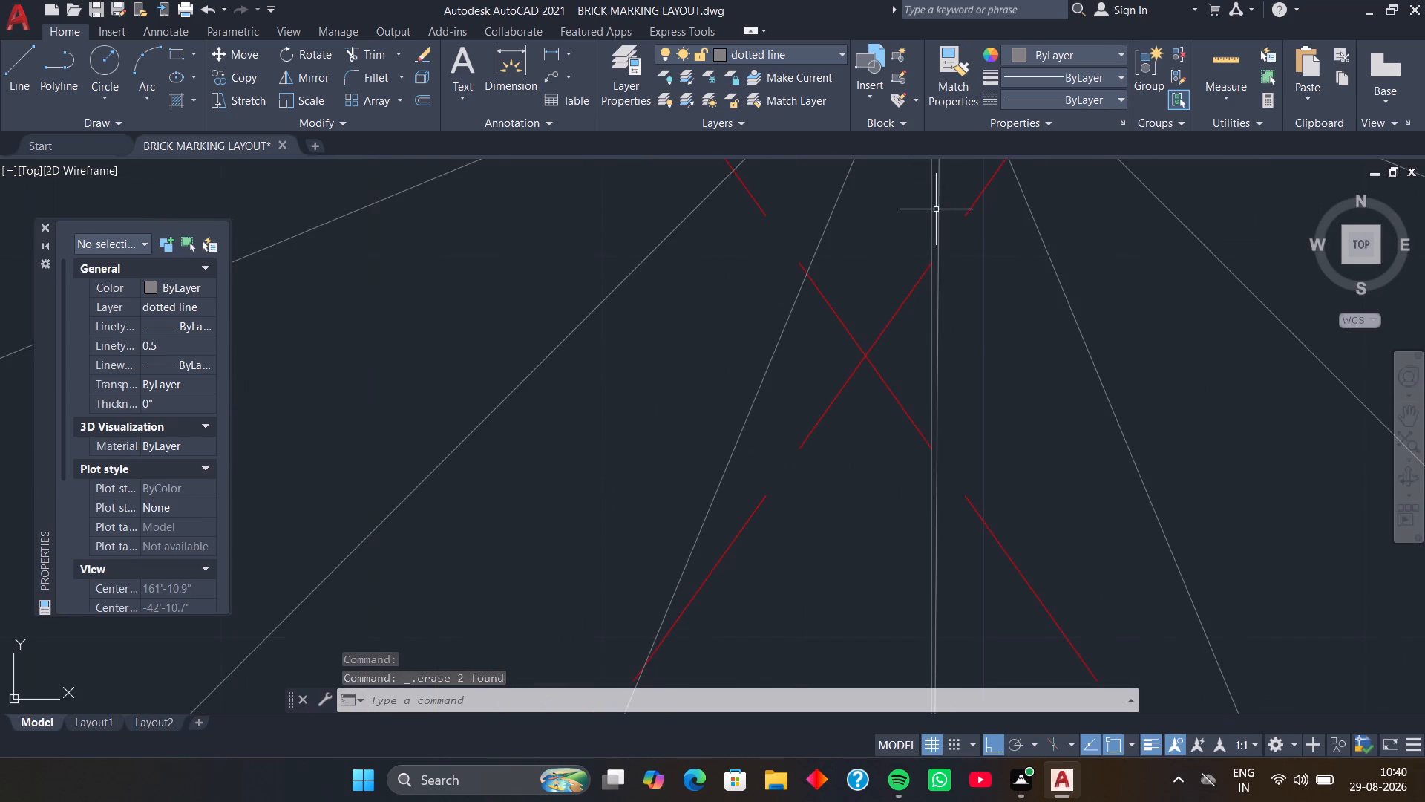
left_click(938, 209)
scroll(953, 276, "down", 2)
middle_click_drag(957, 294, 954, 289)
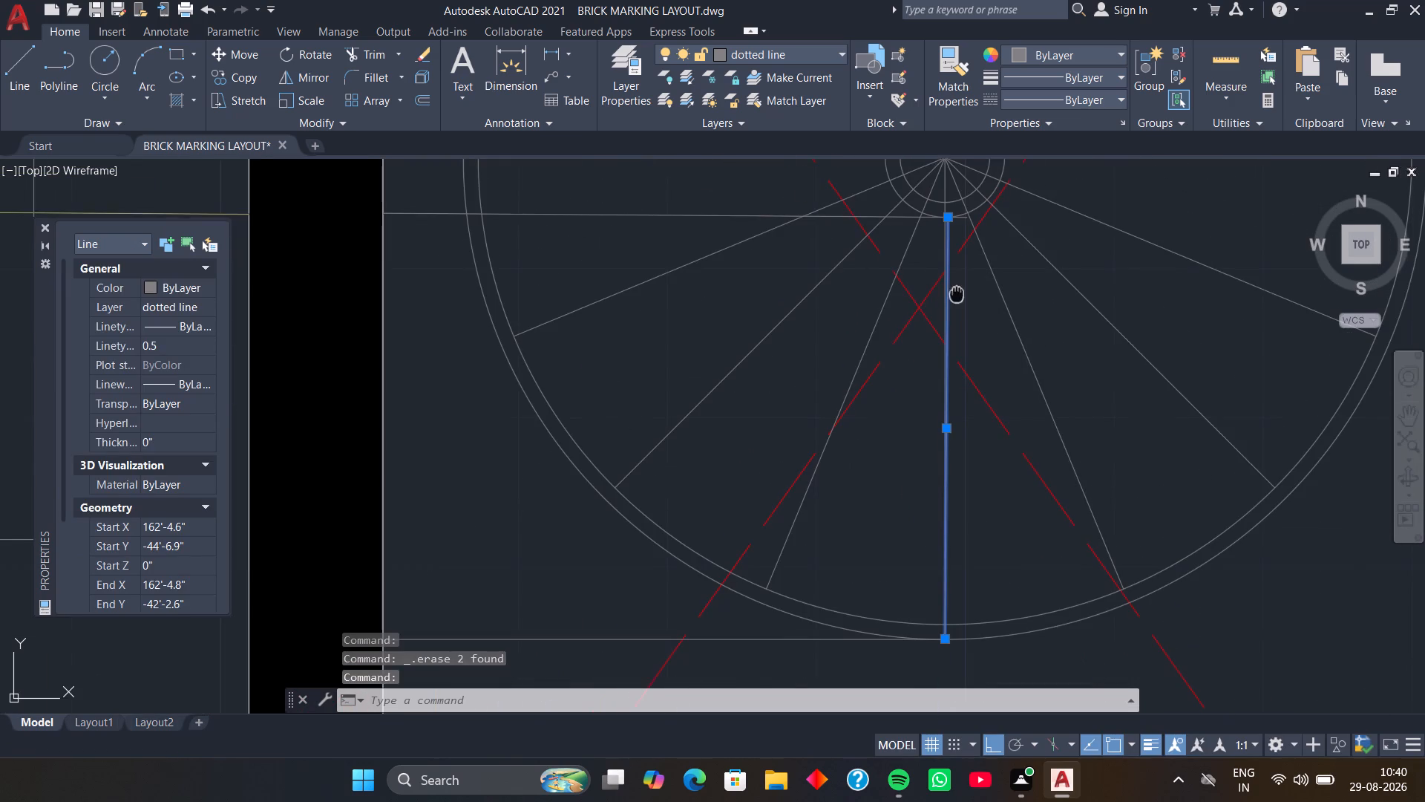
middle_click_drag(954, 289, 948, 250)
scroll(969, 307, "down", 1)
middle_click_drag(977, 339, 969, 276)
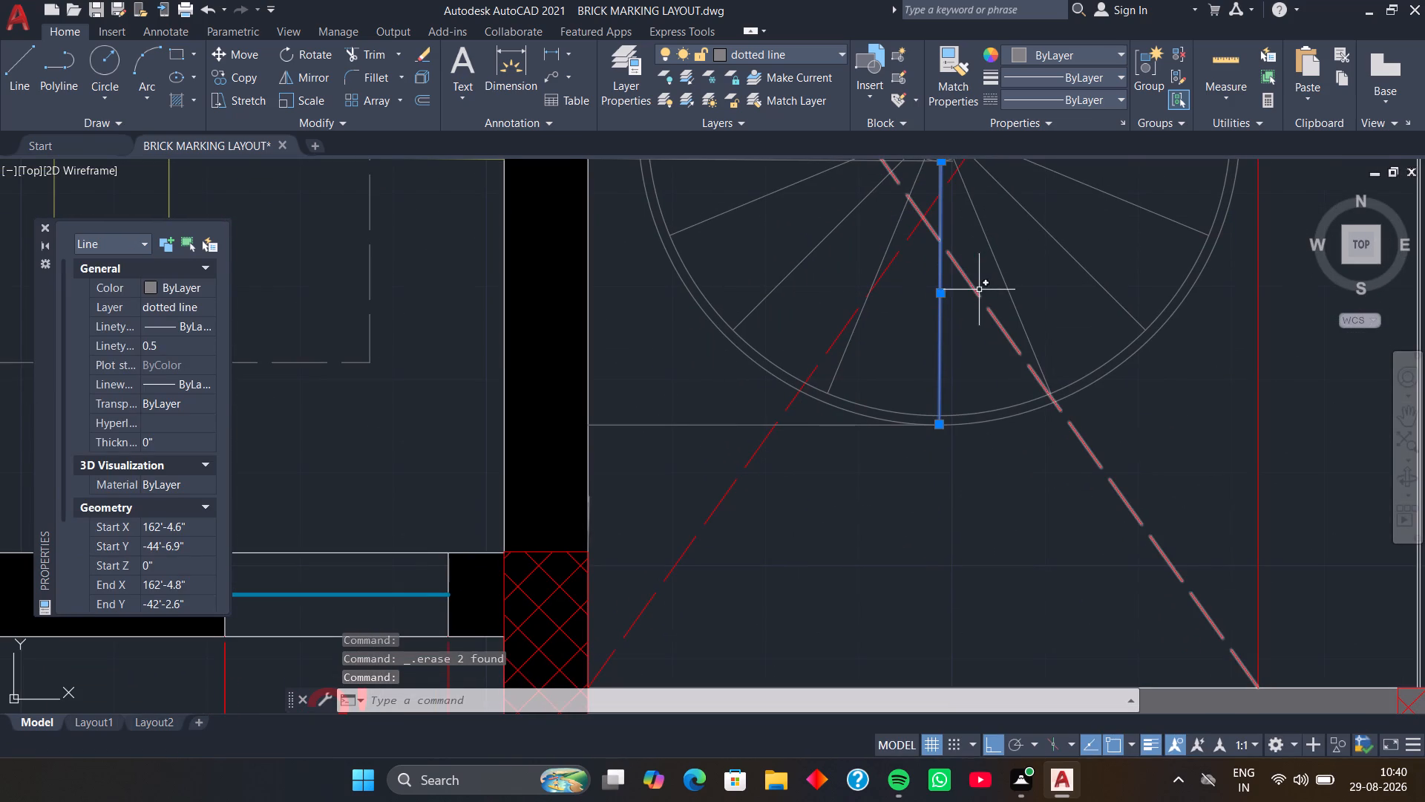
type("CO")
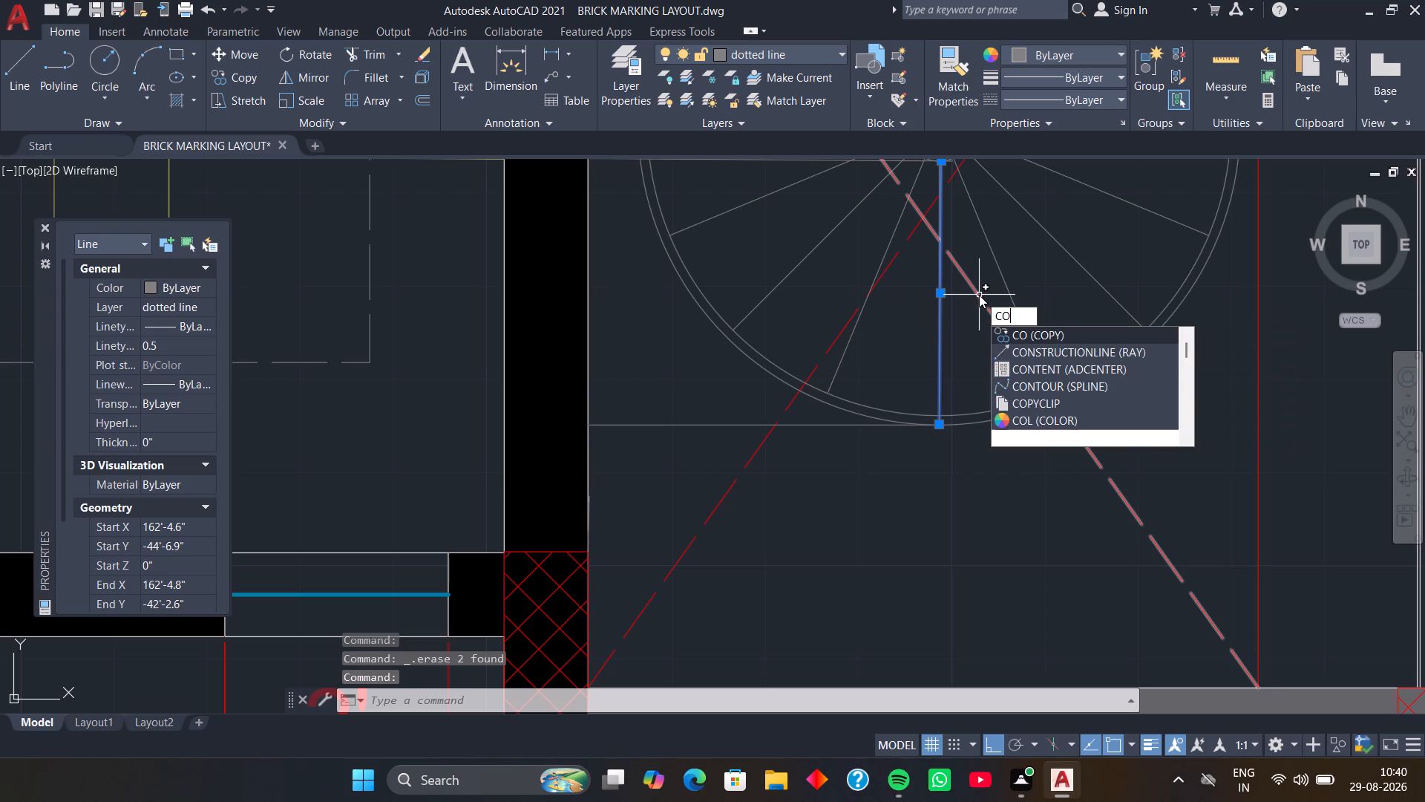
key("space")
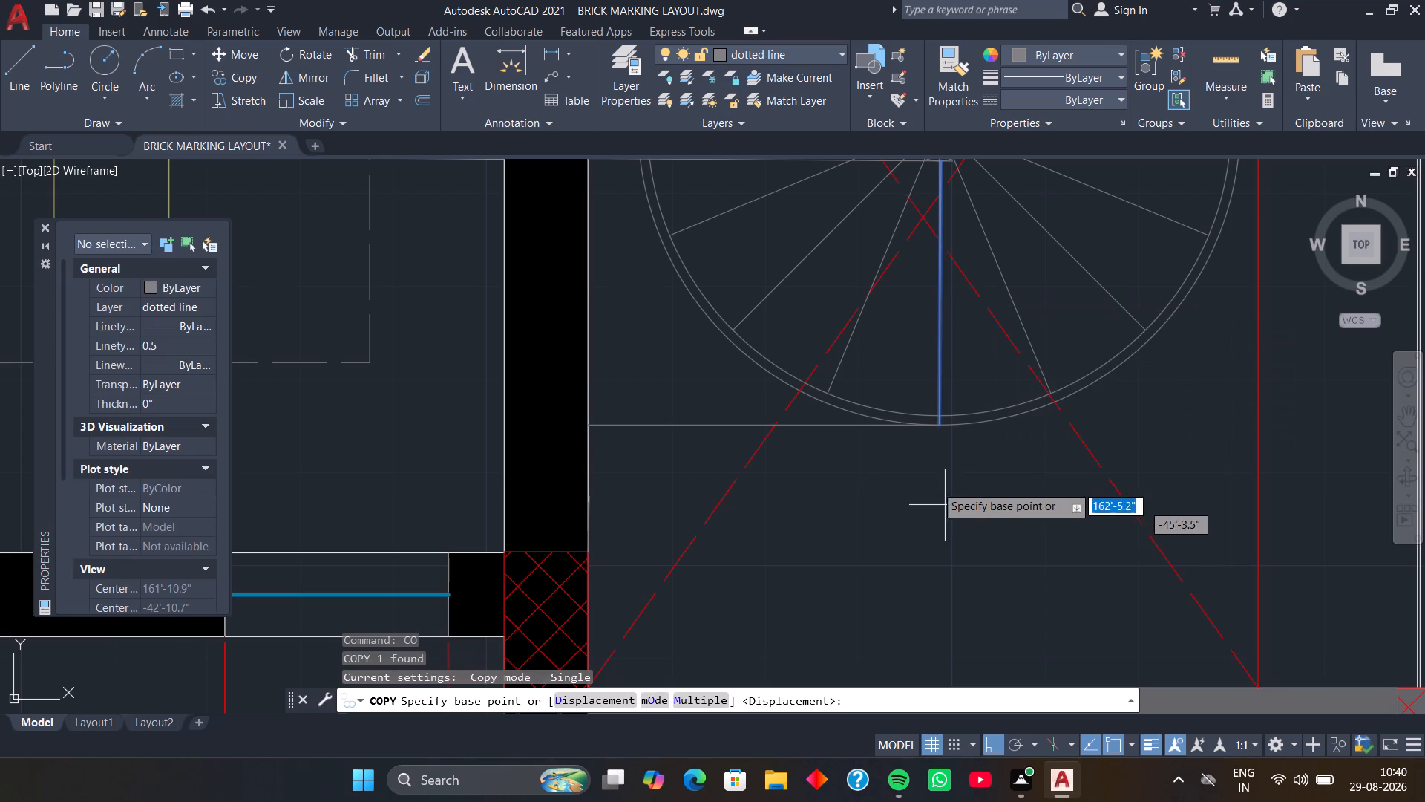
scroll(939, 435, "up", 5)
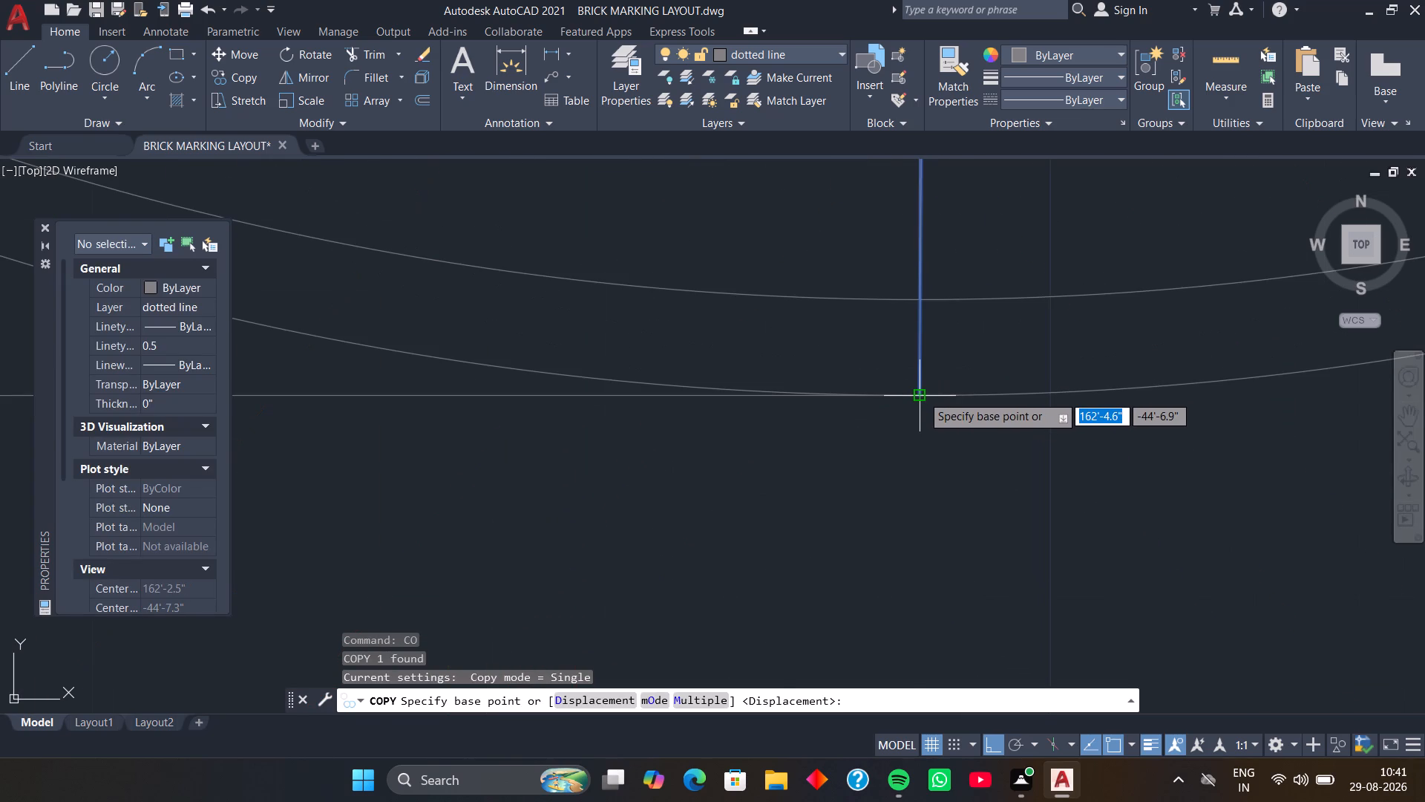
left_click(922, 395)
scroll(866, 392, "down", 2)
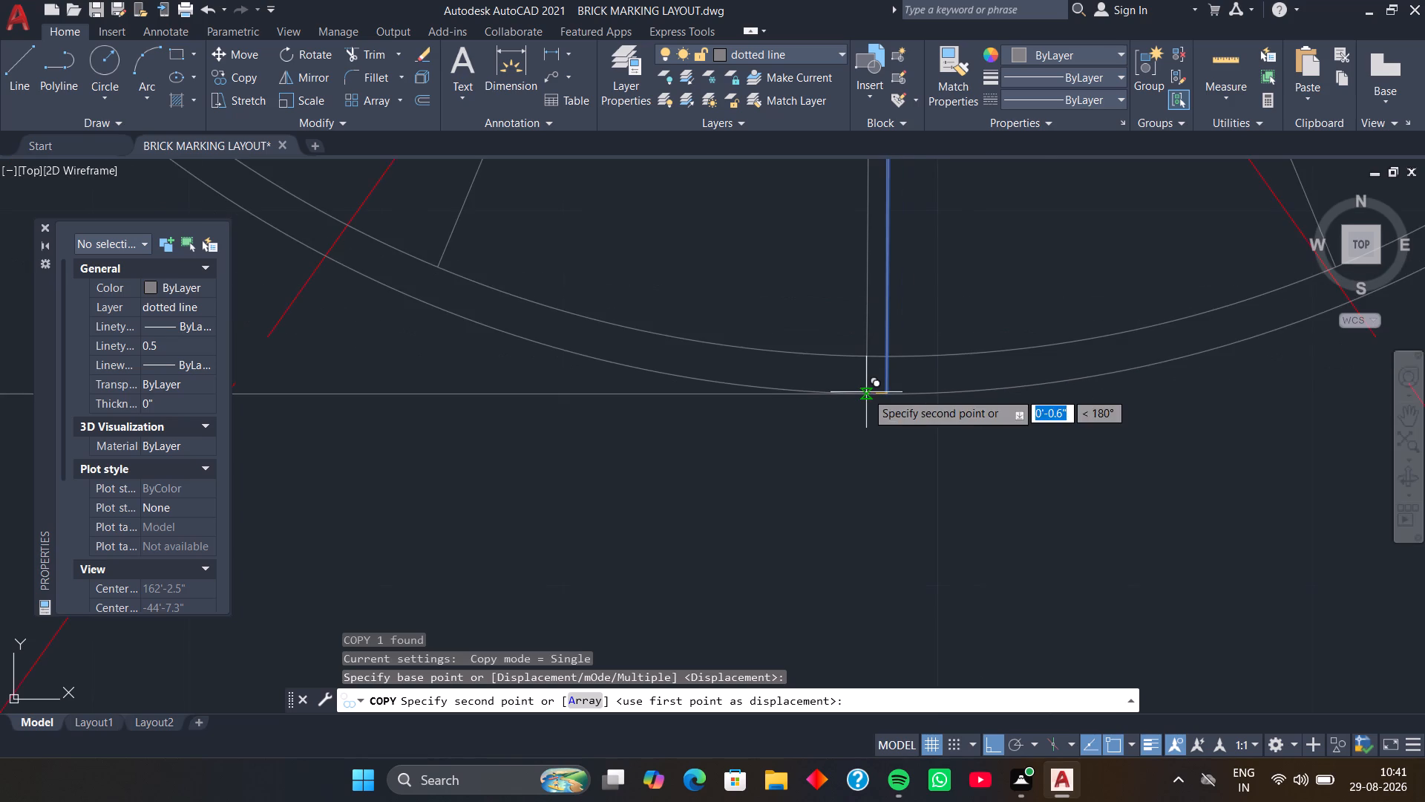
middle_click_drag(866, 392, 957, 382)
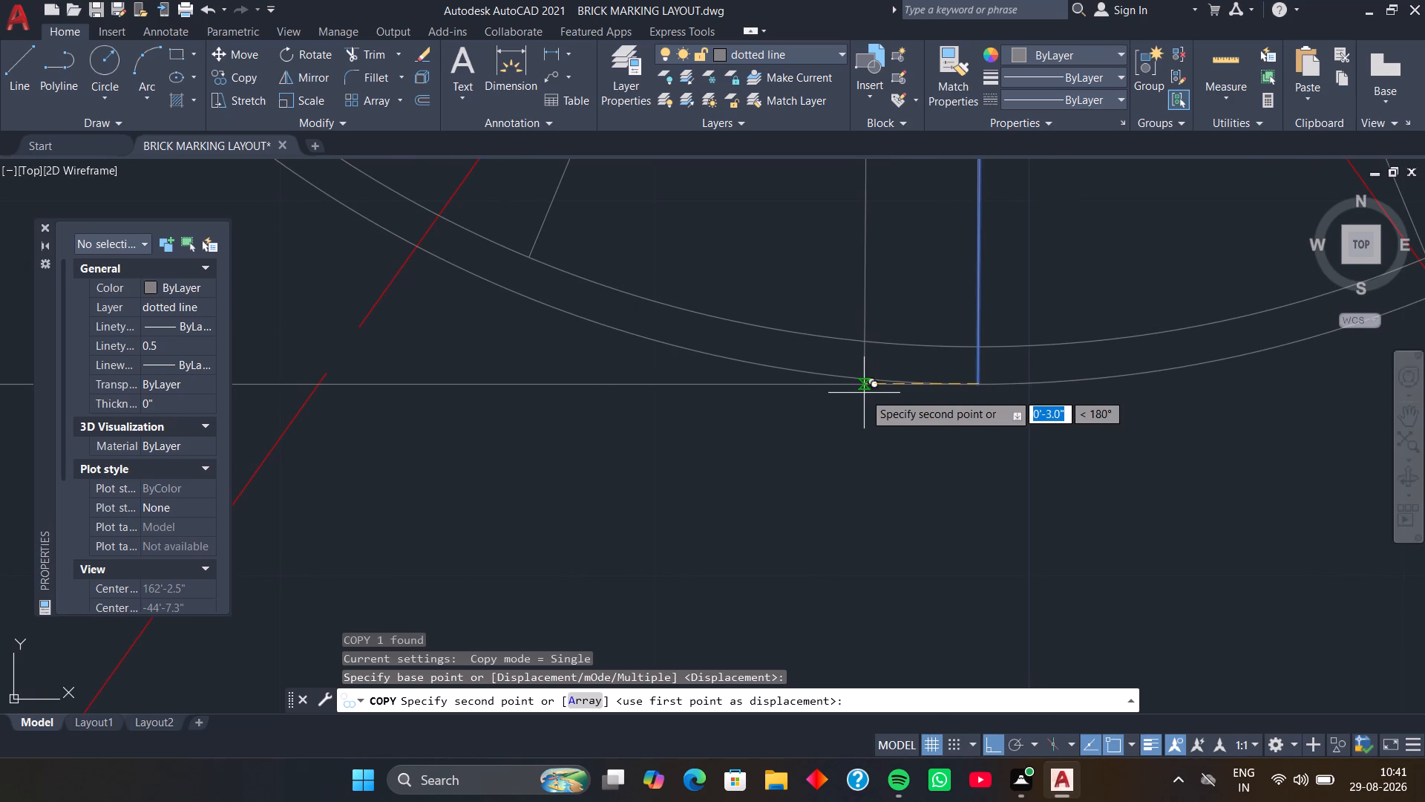
type("AR")
key("space")
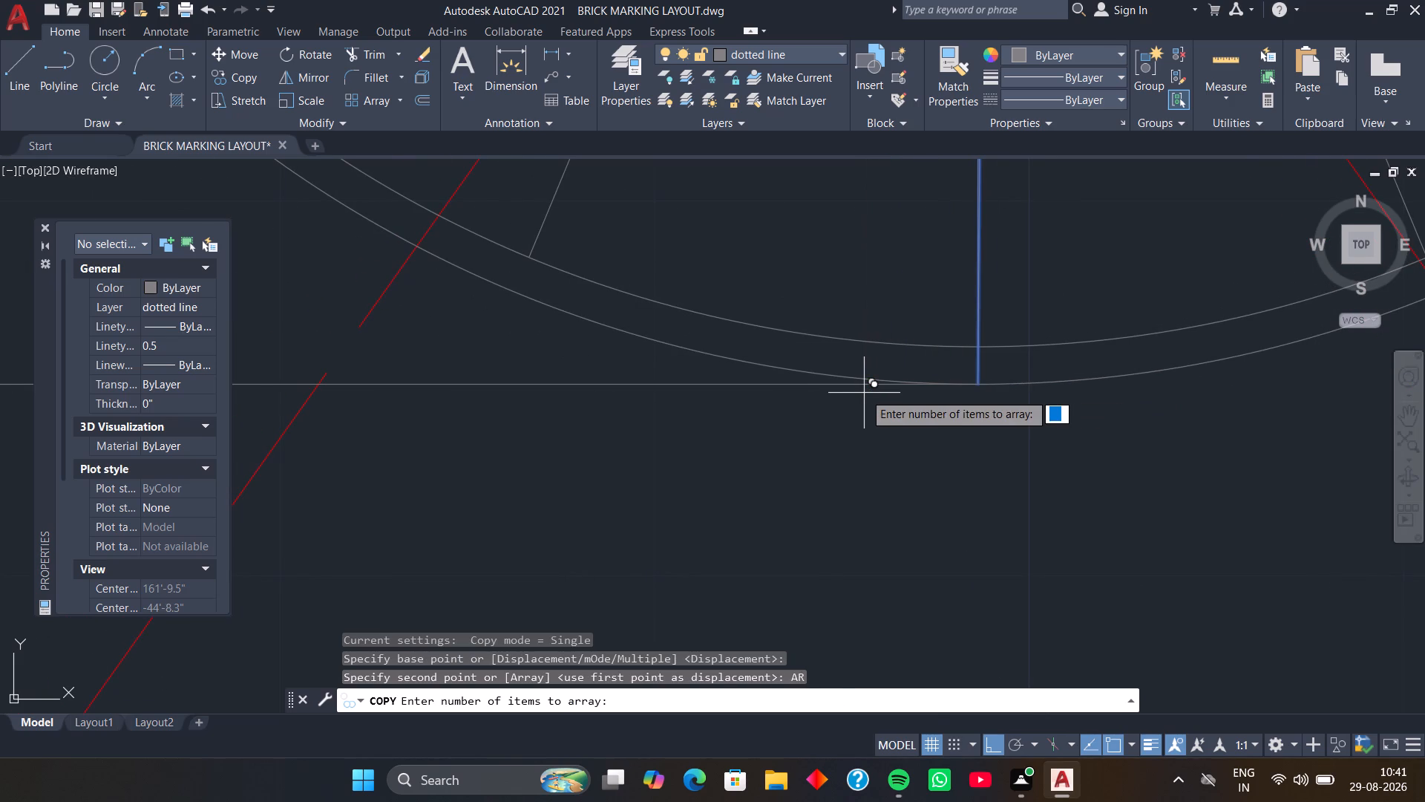
key("5")
key("Return")
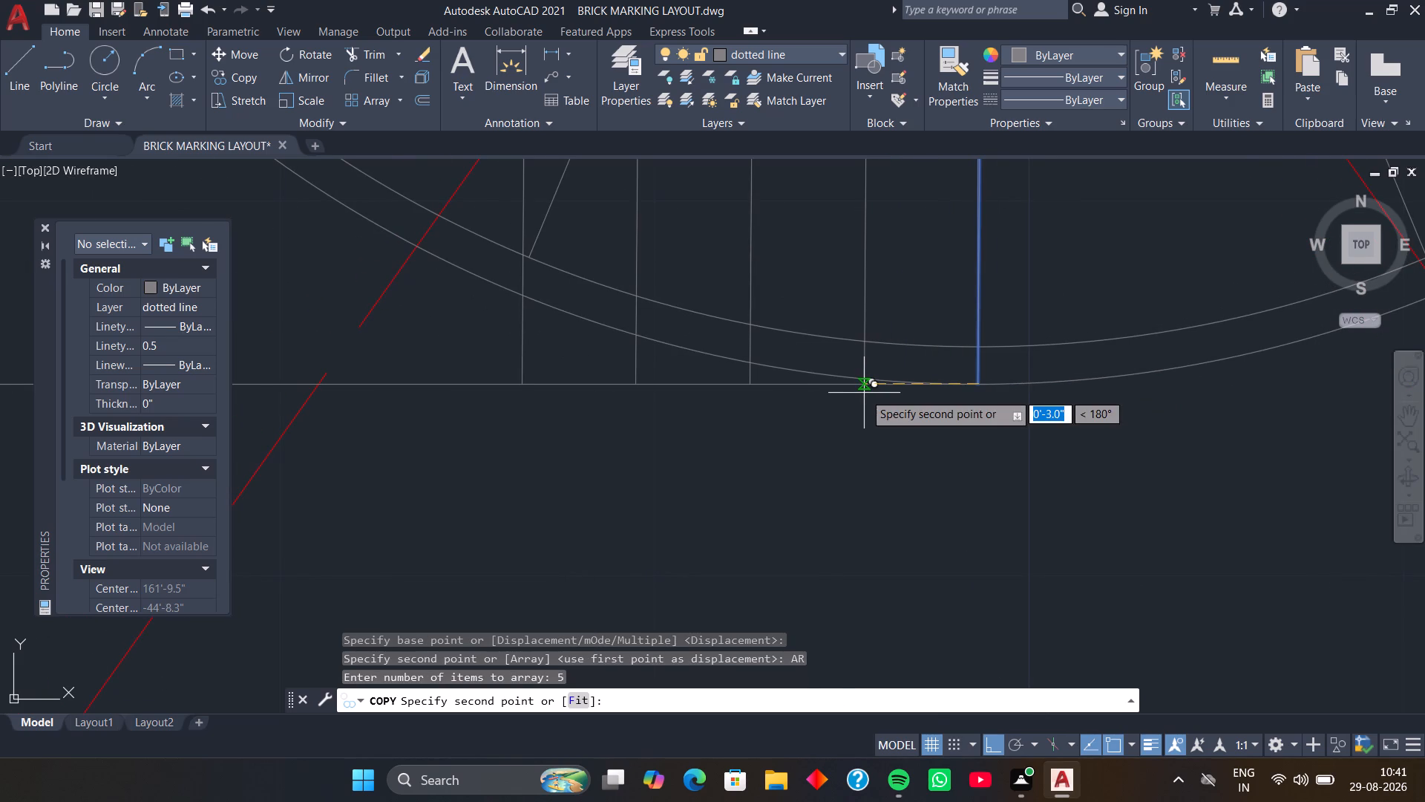
type("F")
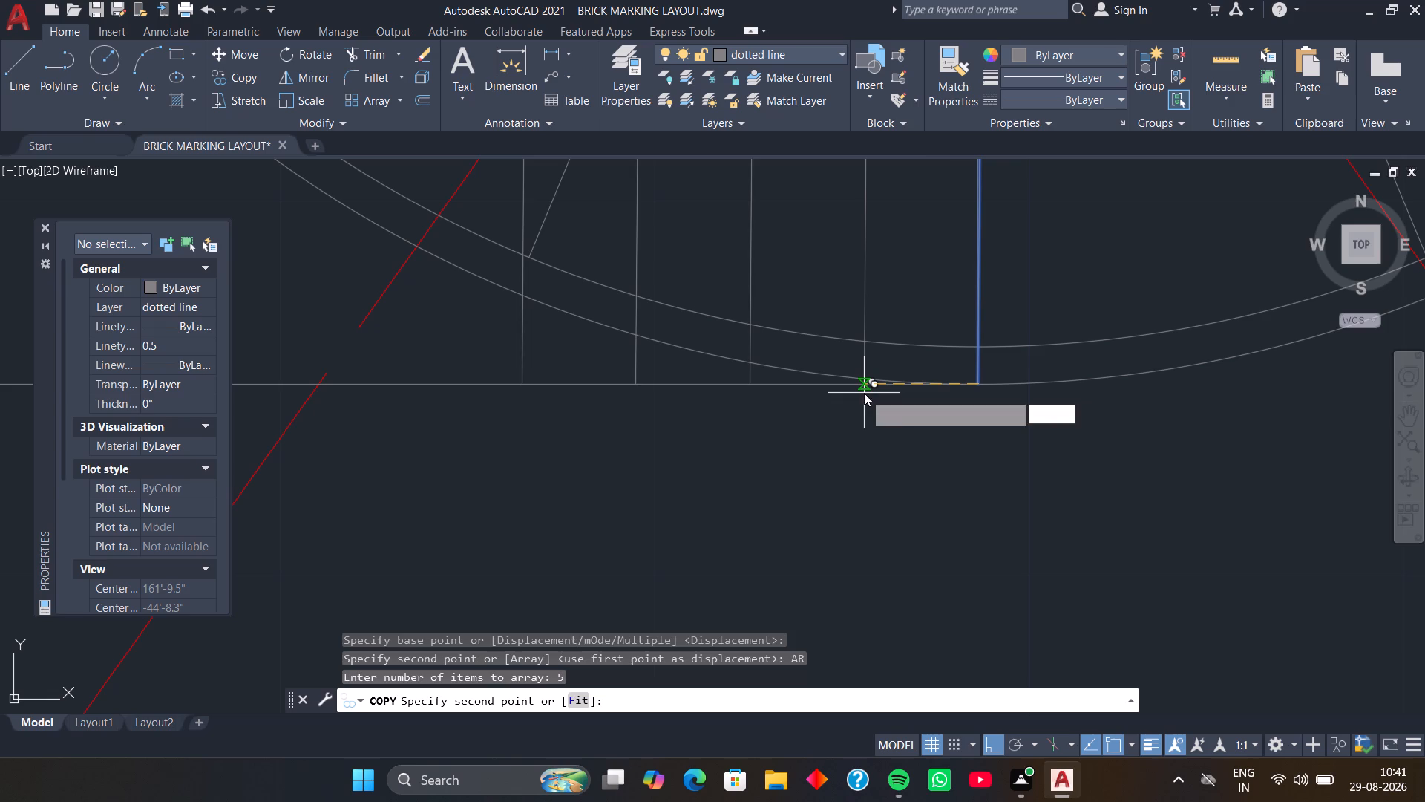
key("space")
scroll(702, 390, "down", 2)
middle_click_drag(702, 390, 946, 378)
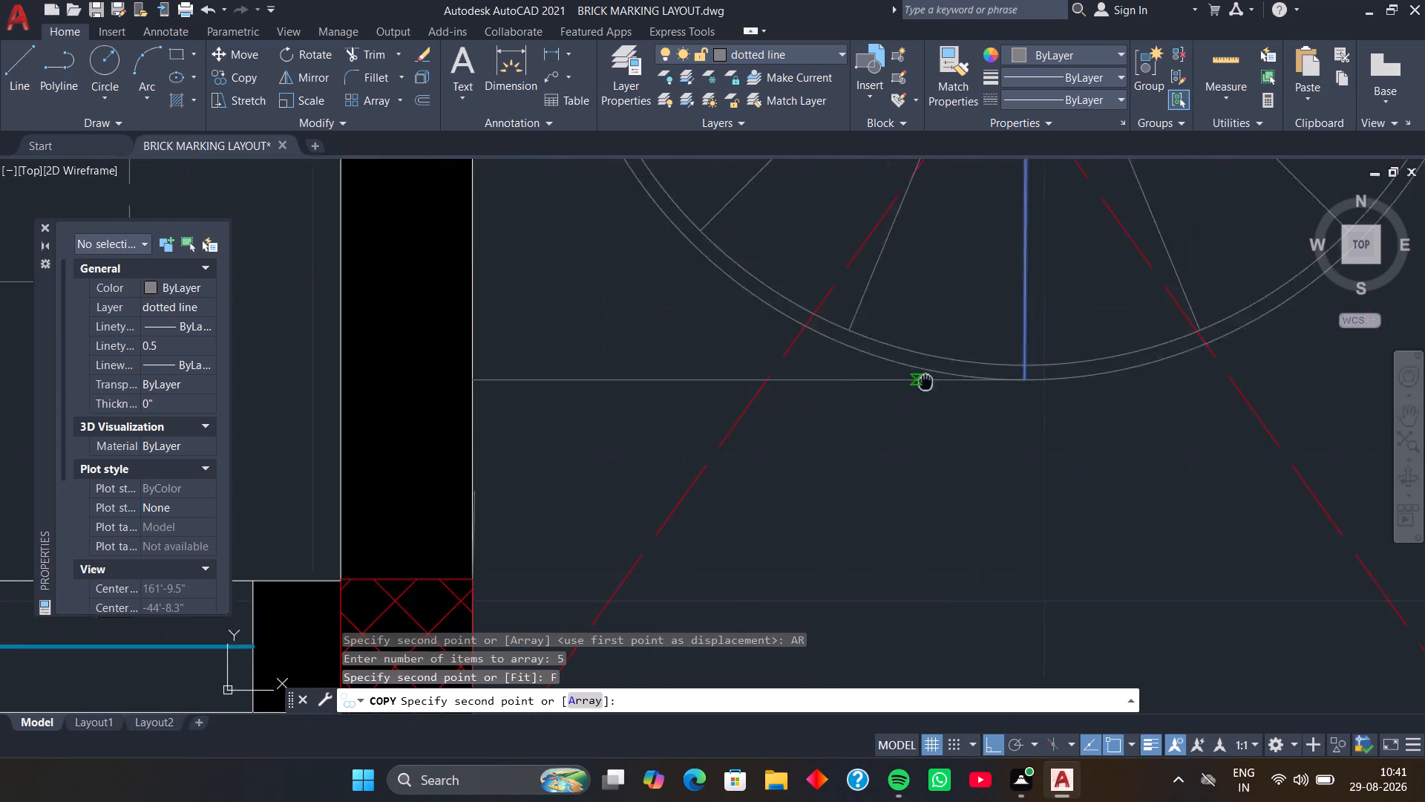
middle_click_drag(946, 378, 992, 377)
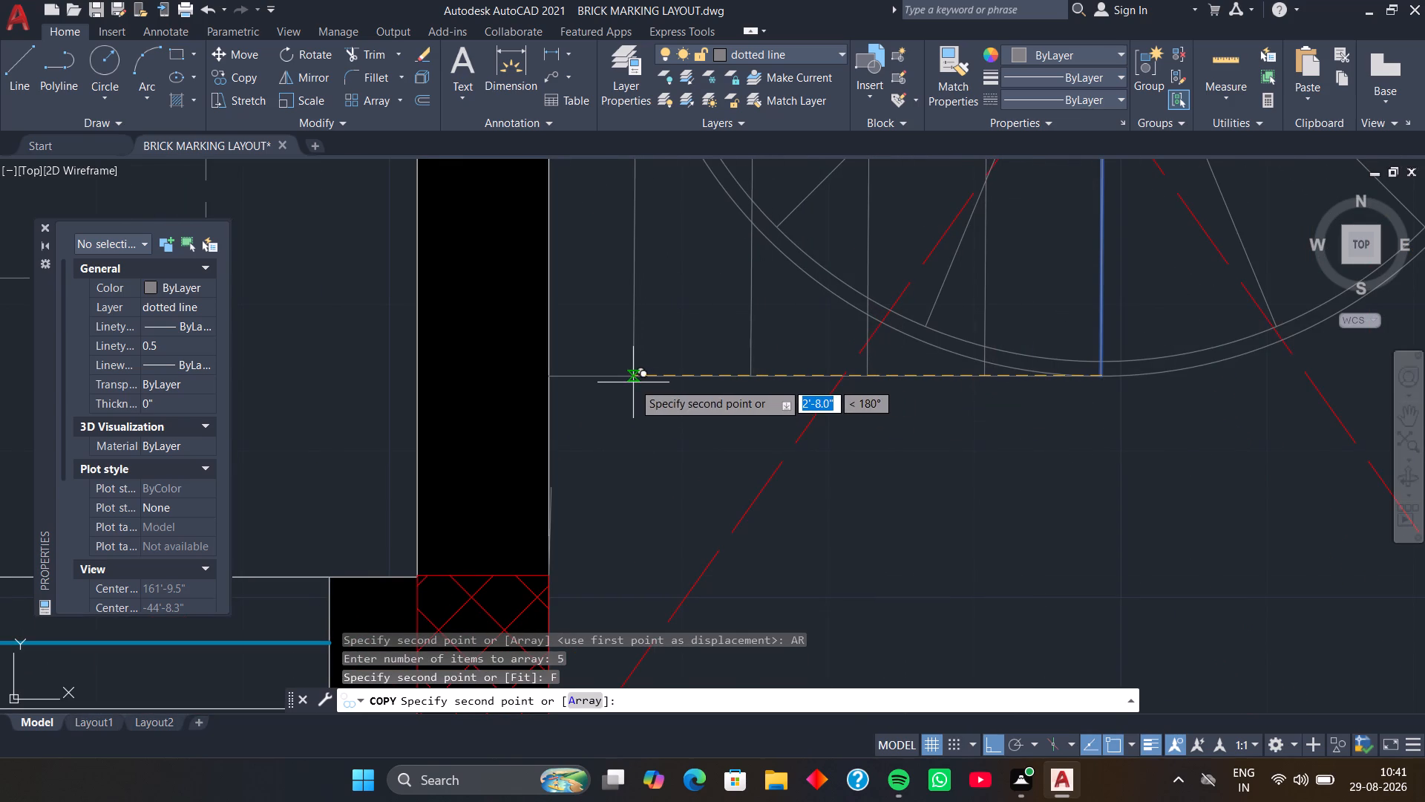
left_click(551, 379)
Delete the arrayed vertical line lying along the black wall's face.
scroll(621, 410, "down", 2)
middle_click_drag(626, 416, 627, 434)
scroll(609, 259, "up", 2)
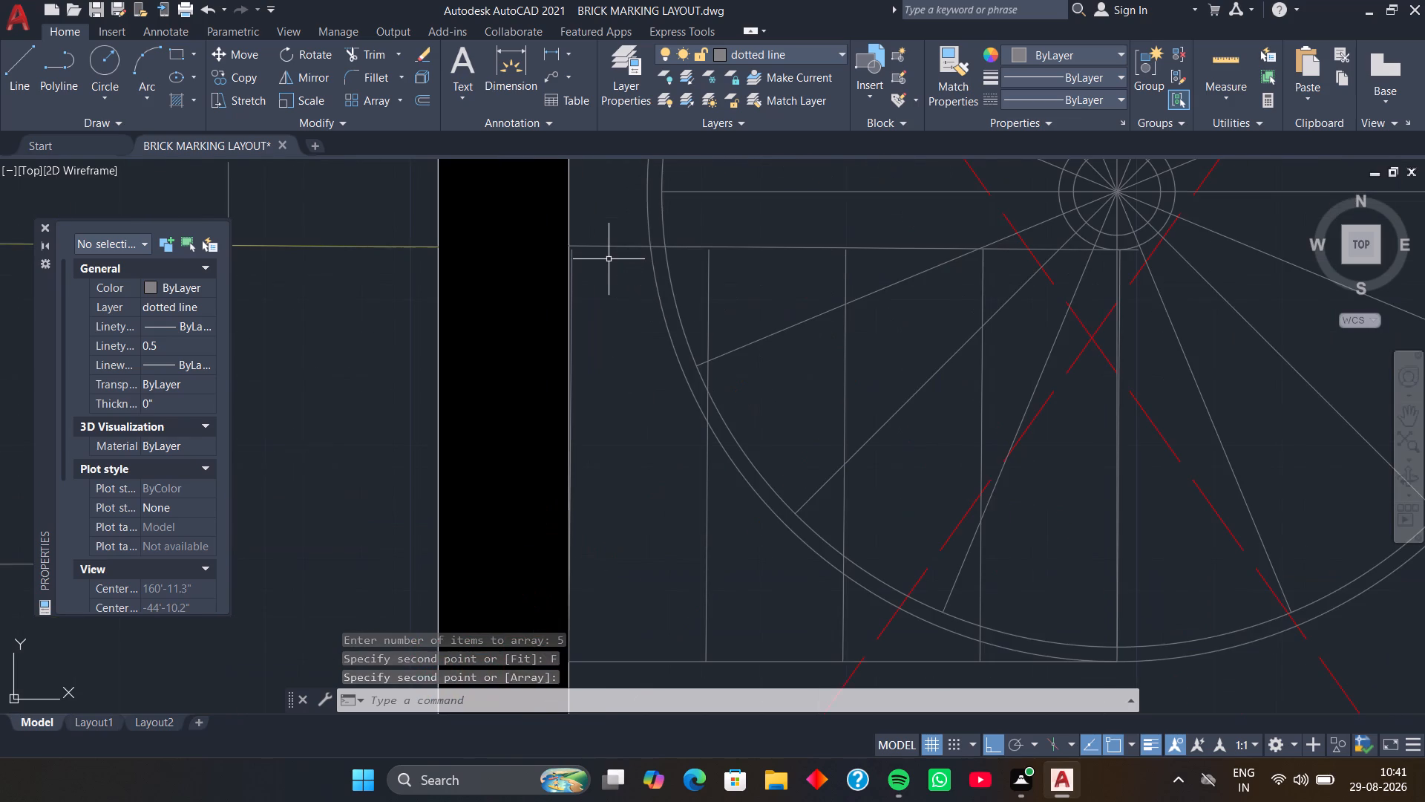
scroll(588, 267, "up", 2)
middle_click_drag(590, 267, 625, 263)
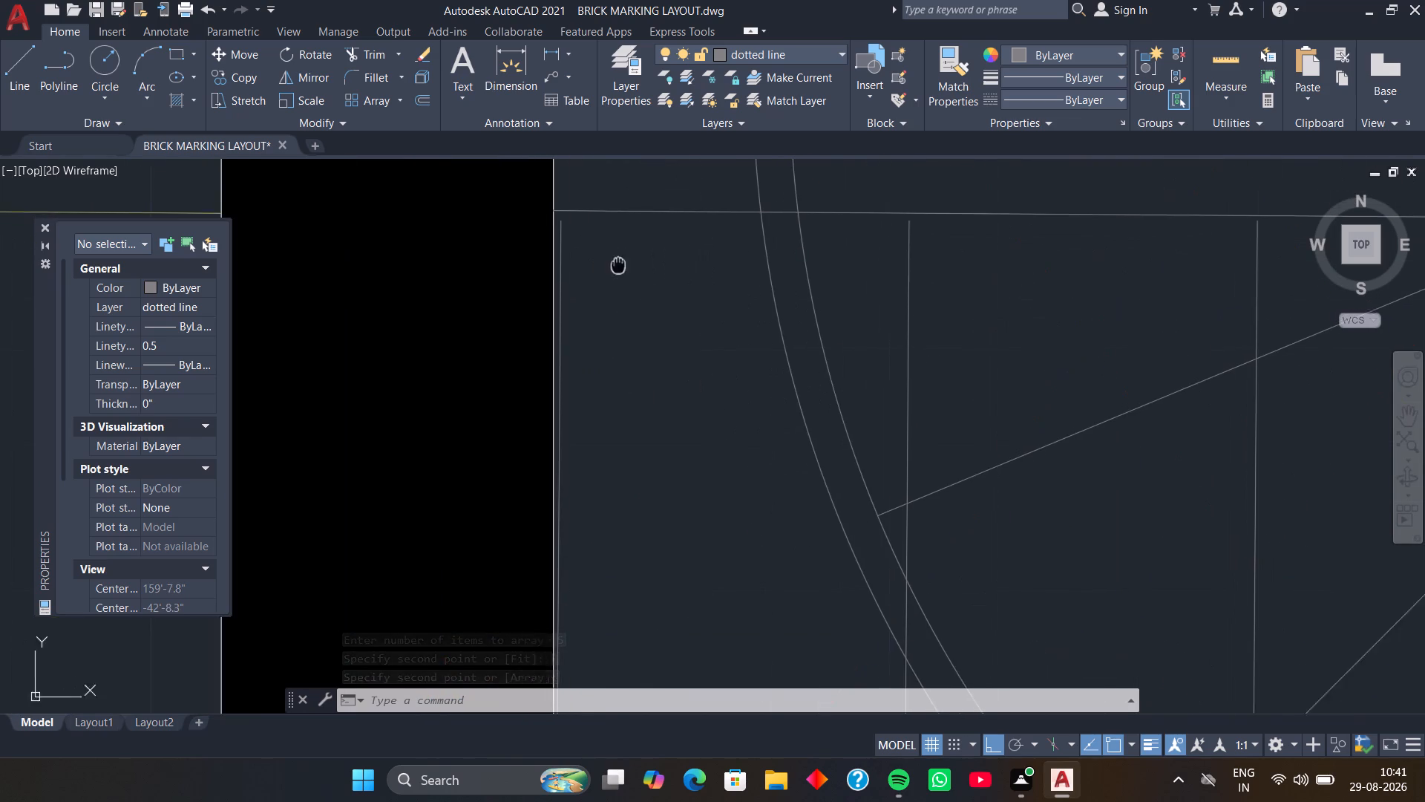
middle_click_drag(625, 263, 639, 261)
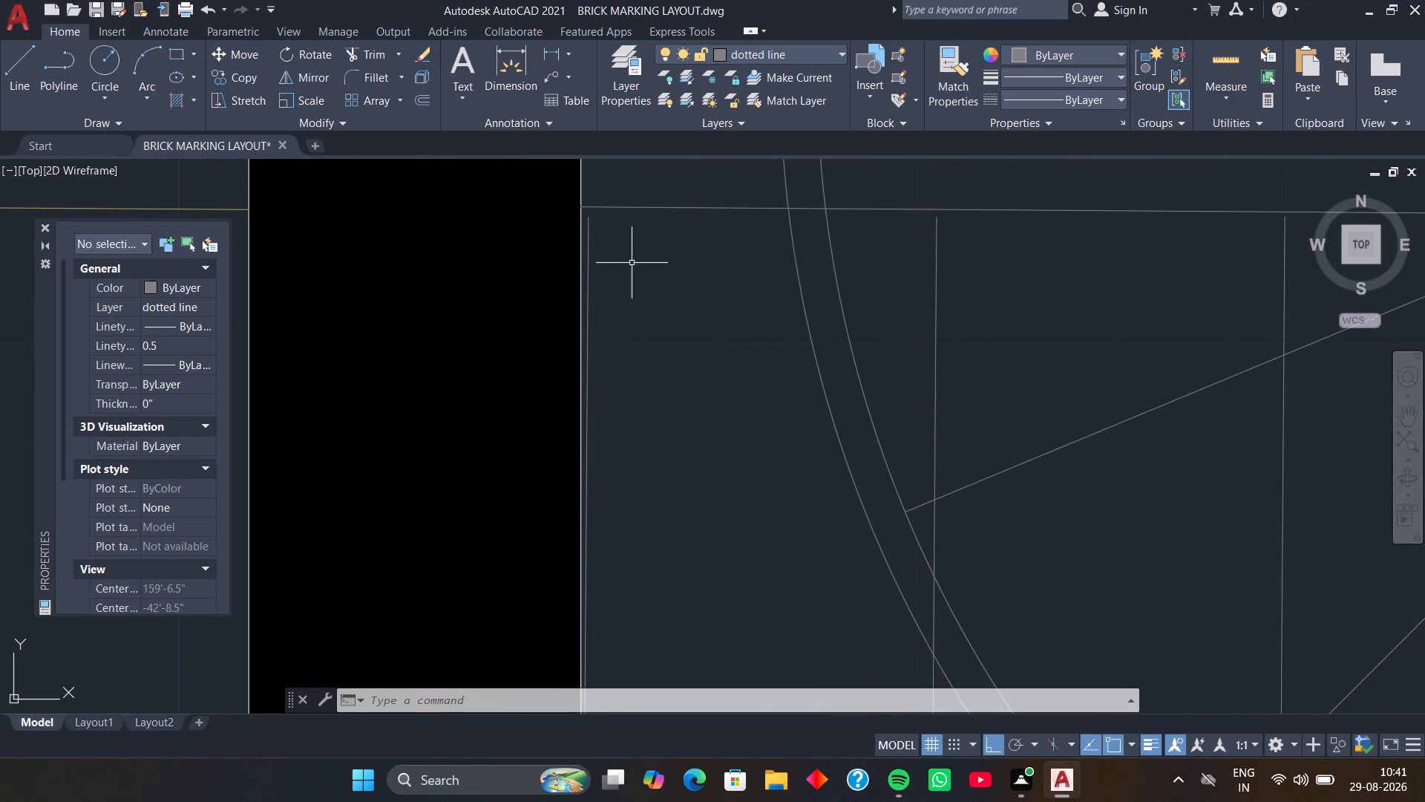
left_click(588, 260)
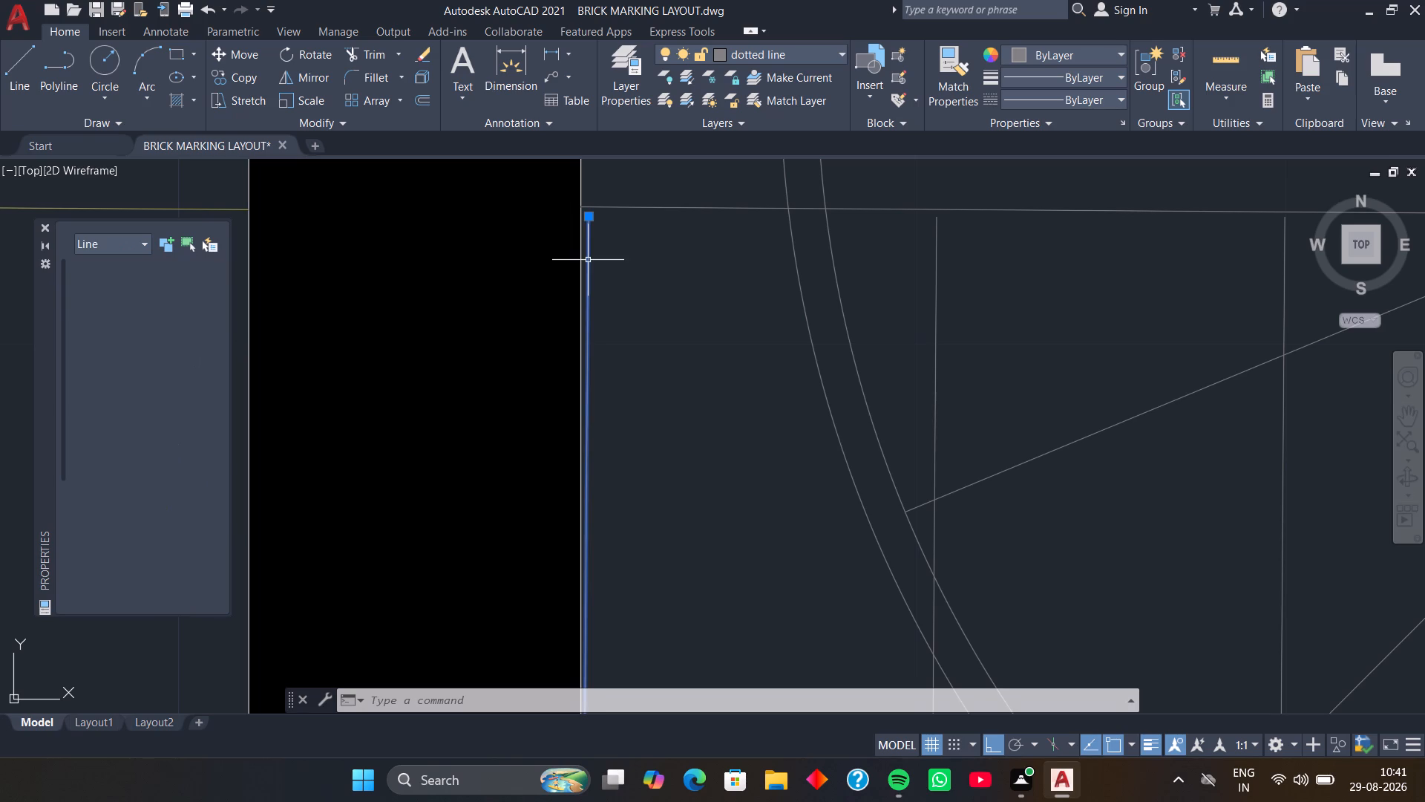
key("Delete")
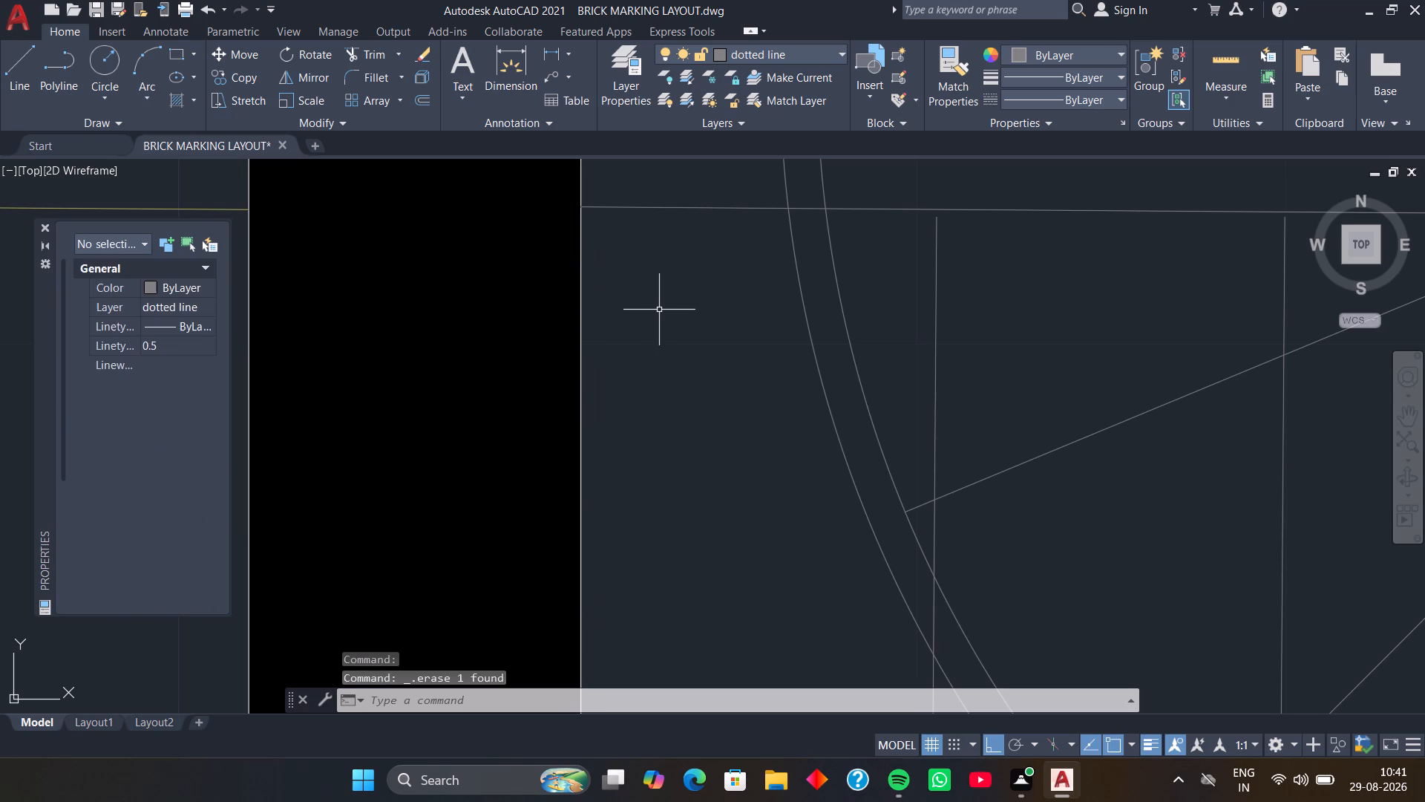
Extend the three arrayed vertical lines between the wall and the hub up to the horizontal line at the hub's base.
key("e")
type("X")
key("space")
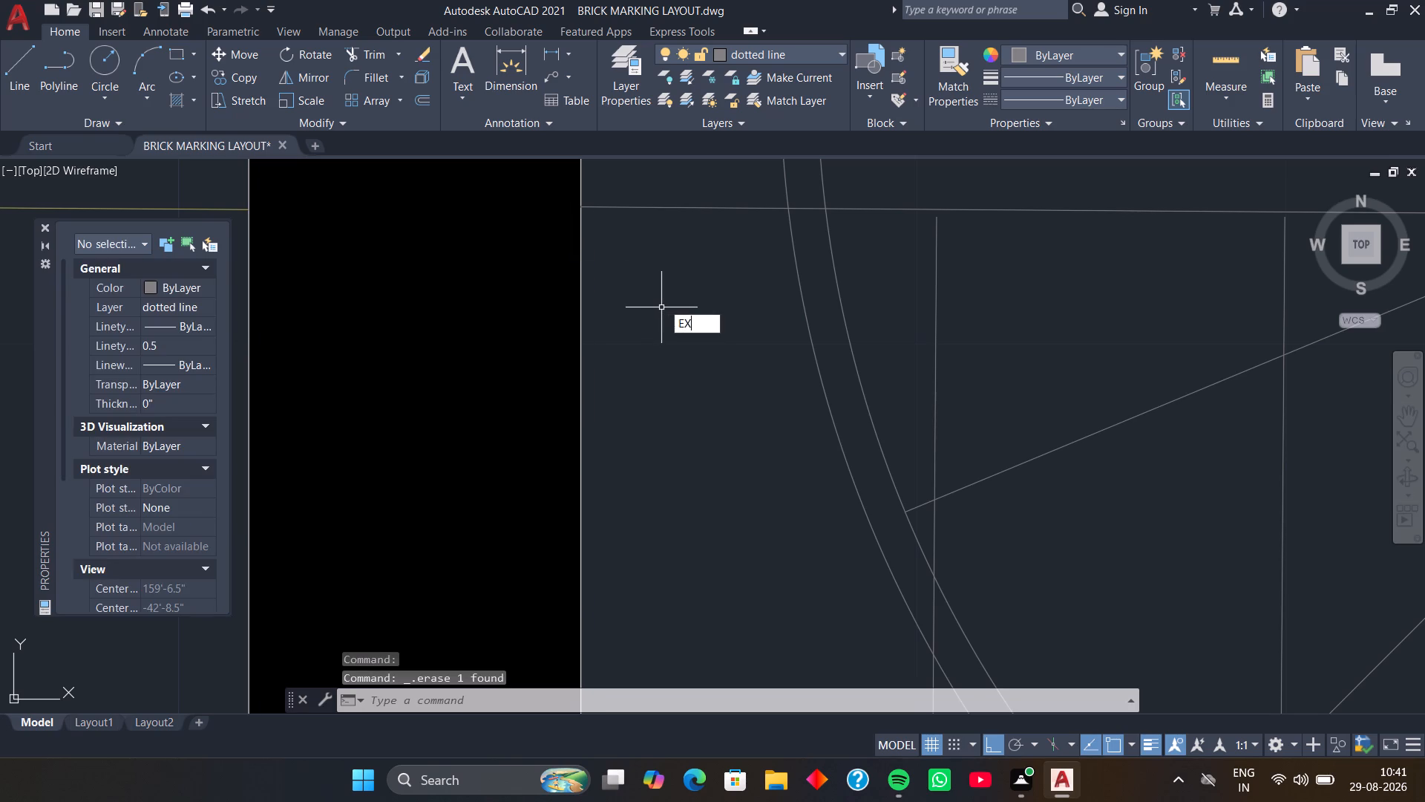
left_click(937, 246)
middle_click_drag(1168, 269, 684, 306)
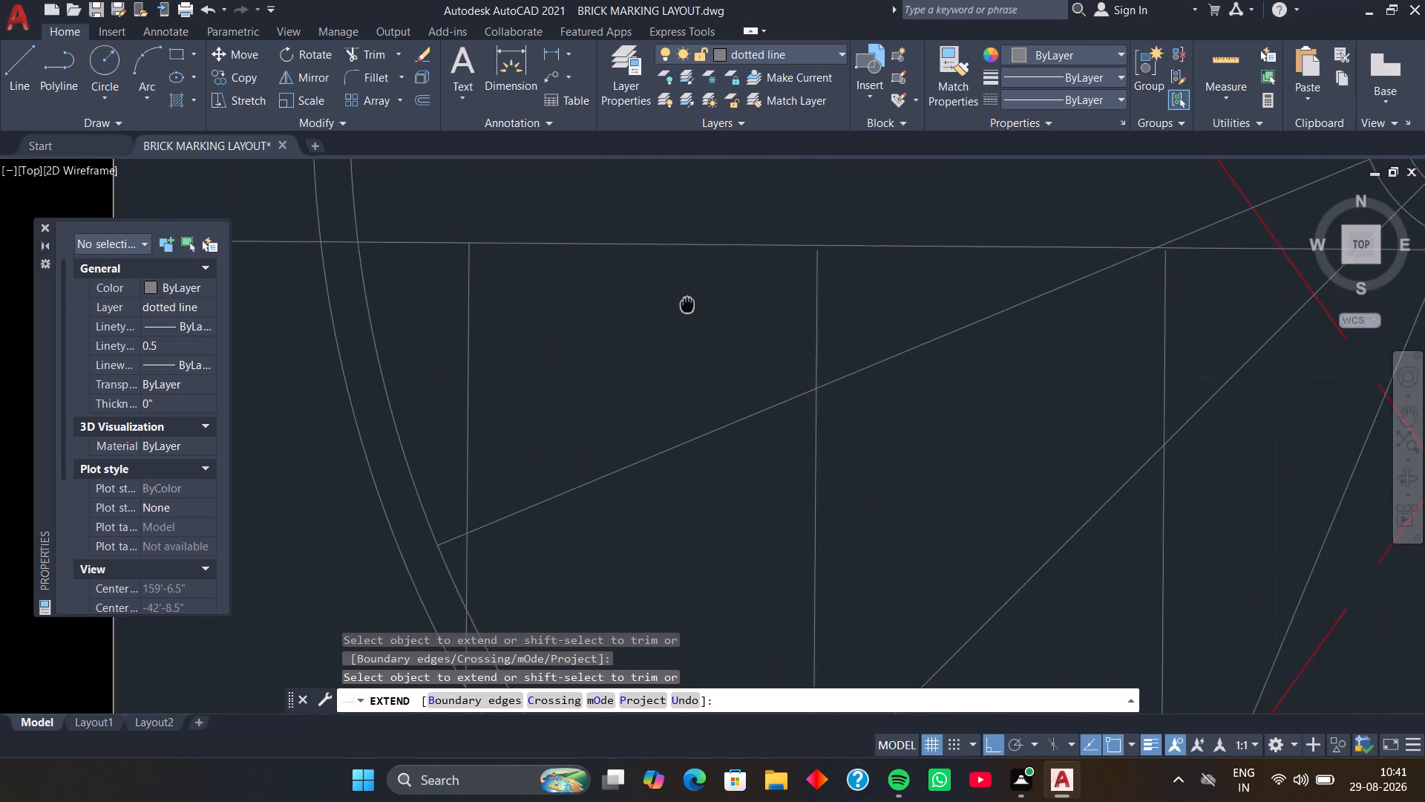
middle_click_drag(684, 306, 658, 307)
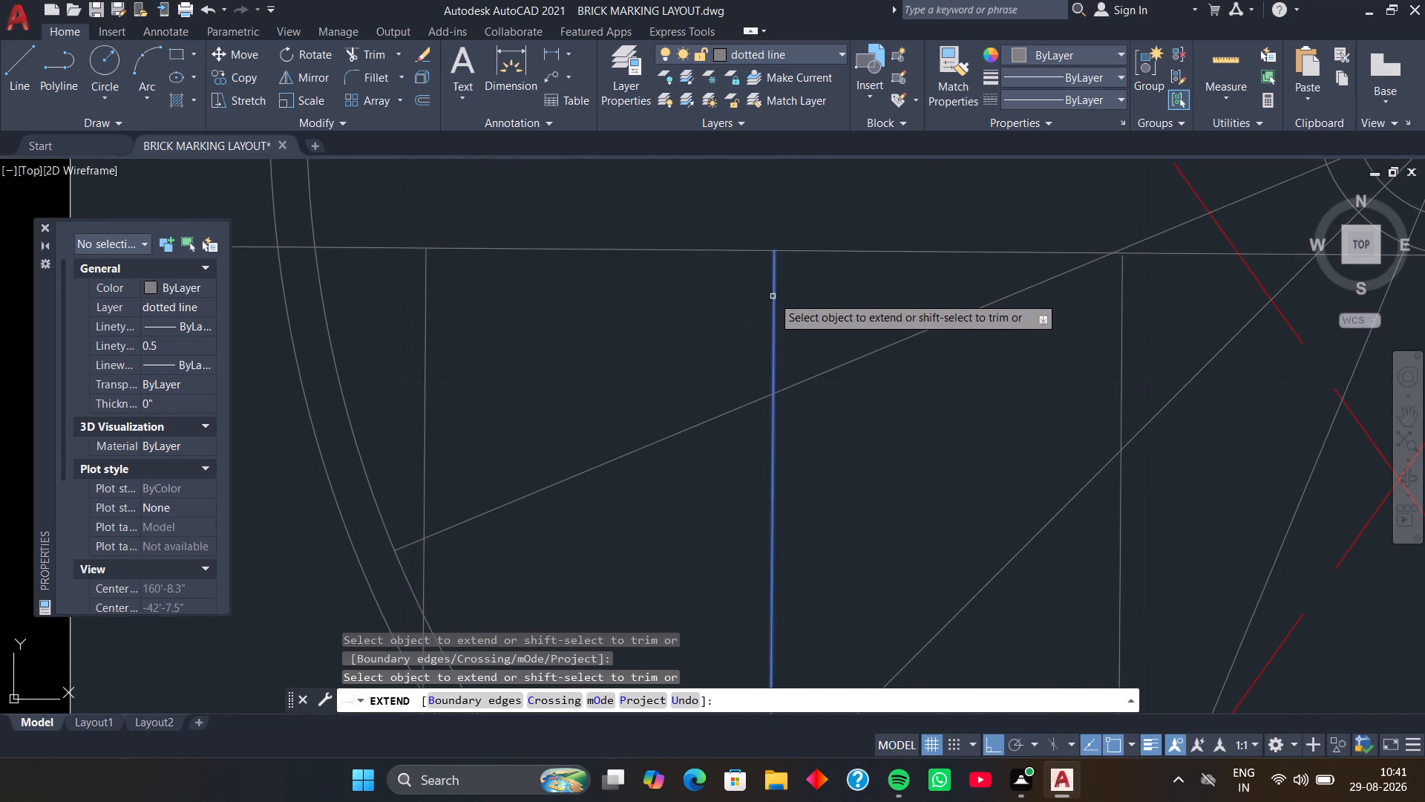
left_click(773, 296)
left_click(1121, 325)
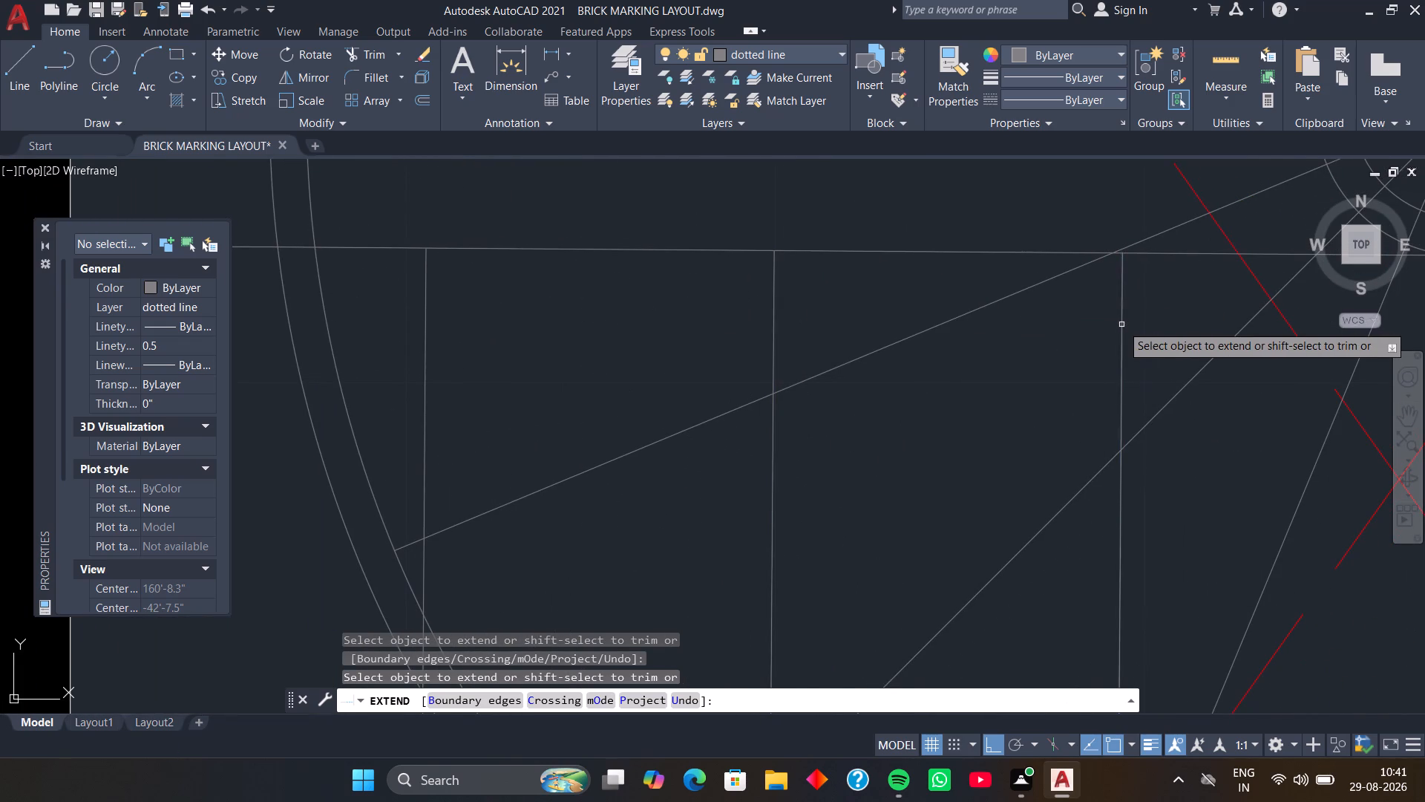
scroll(1121, 325, "down", 1)
middle_click_drag(1121, 325, 759, 308)
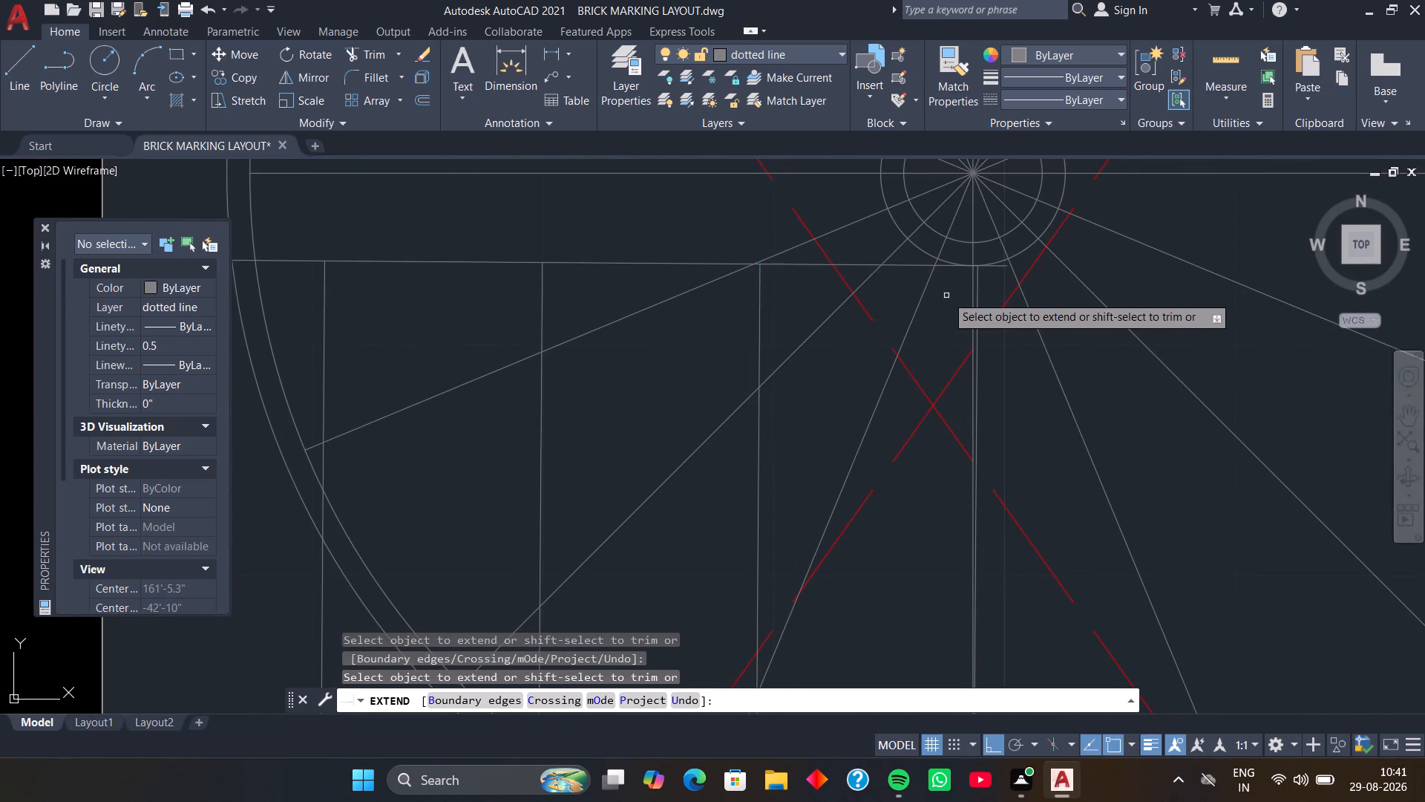
scroll(962, 286, "up", 6)
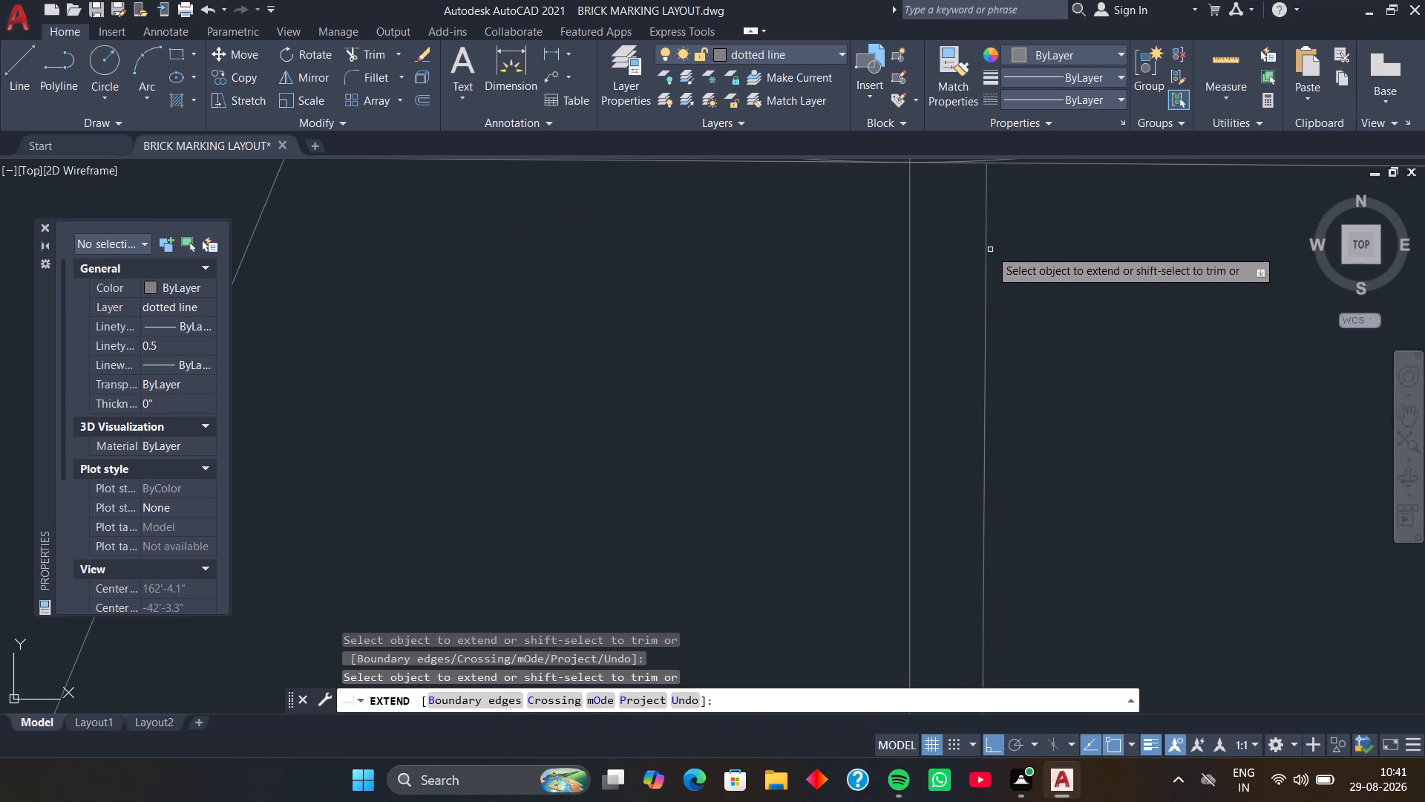
middle_click_drag(990, 250, 865, 345)
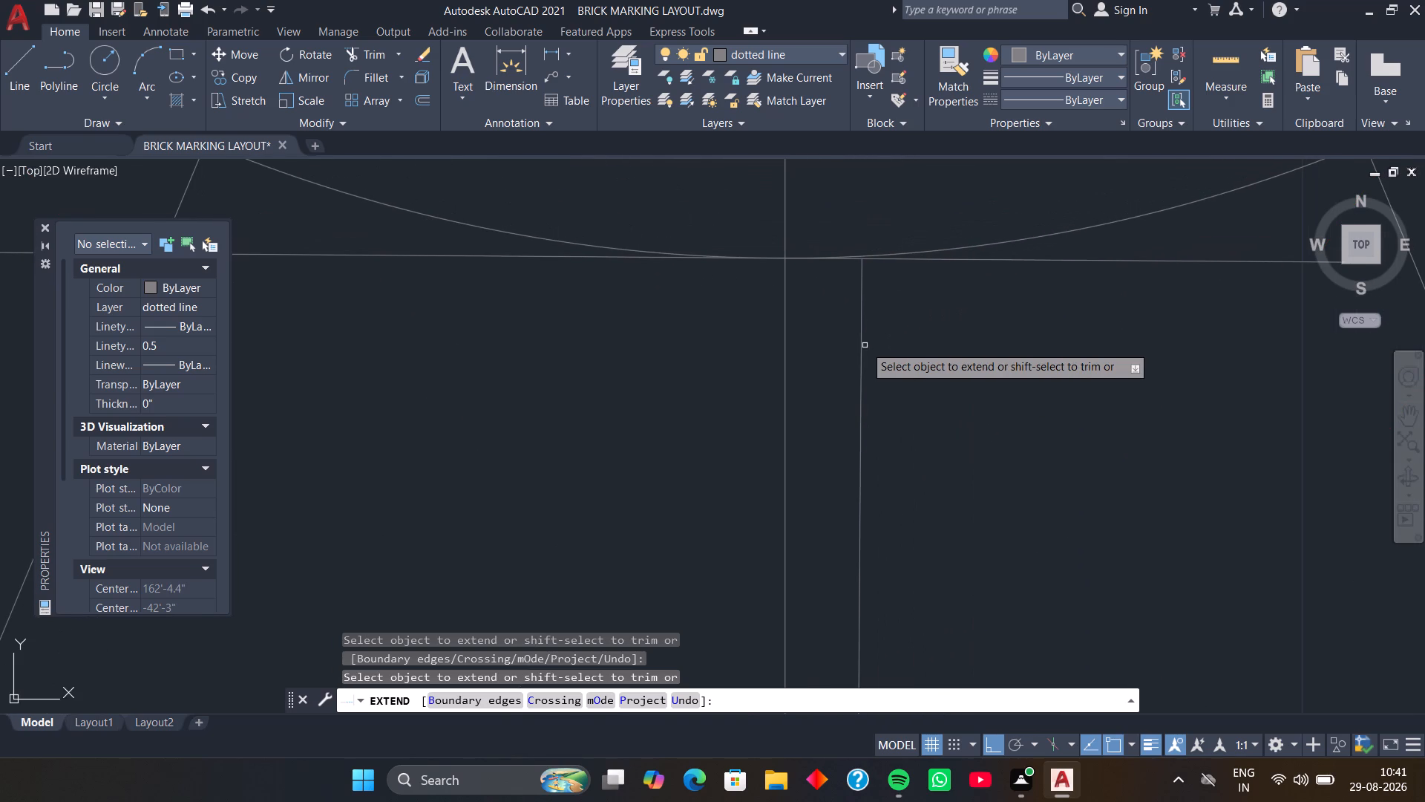
key("space")
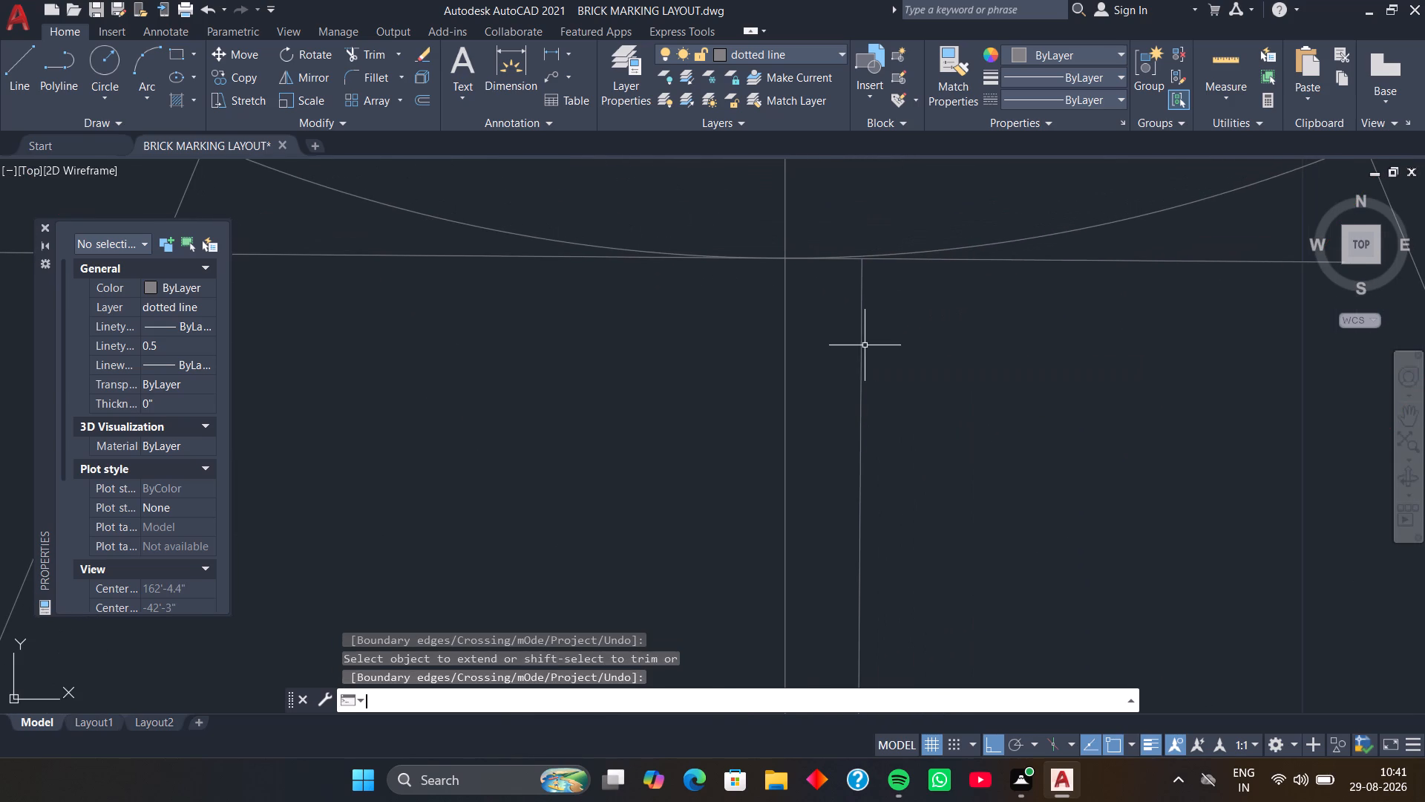
Trim the horizontal line's overhang past the vertical line just below the hub.
type("TR")
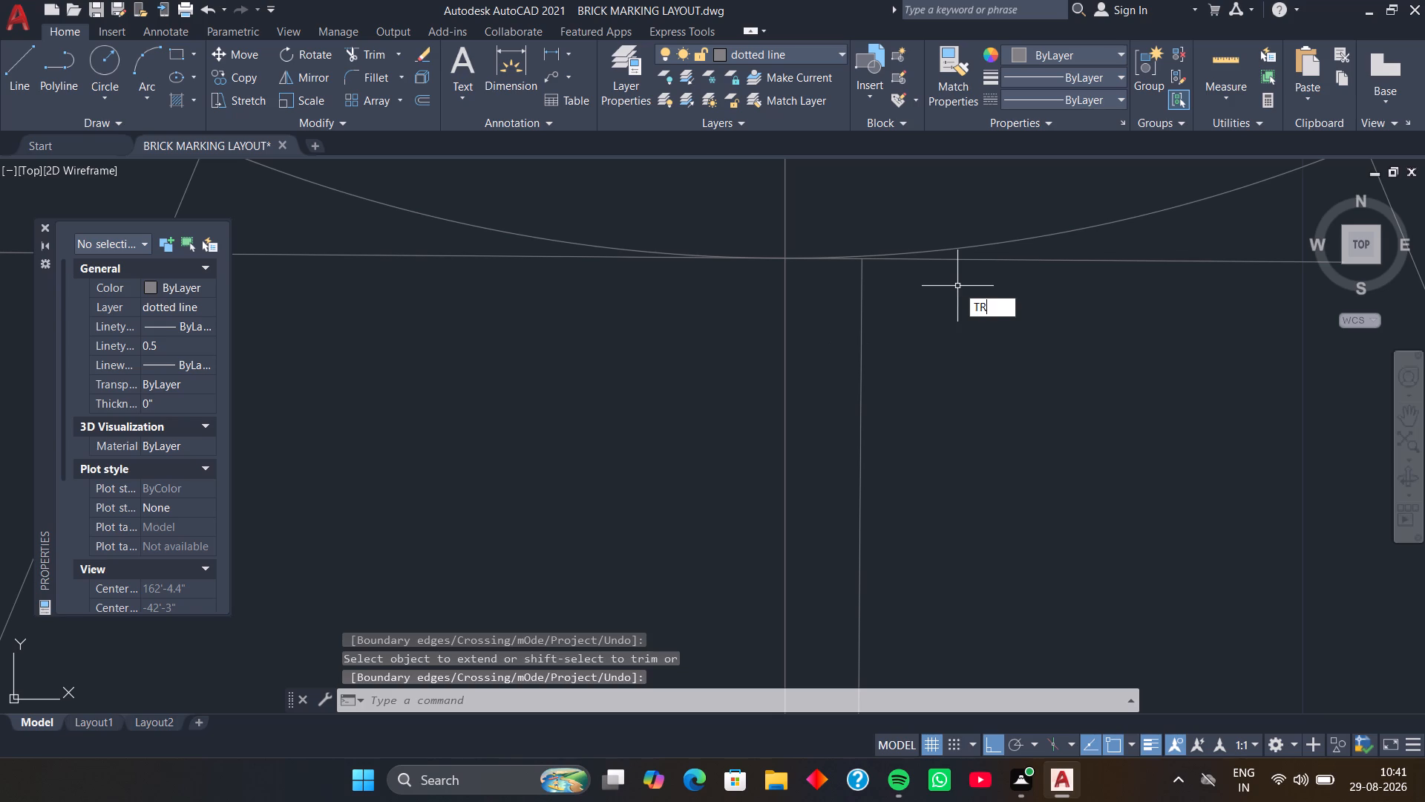
key("space")
left_click(1030, 259)
scroll(1018, 298, "down", 2)
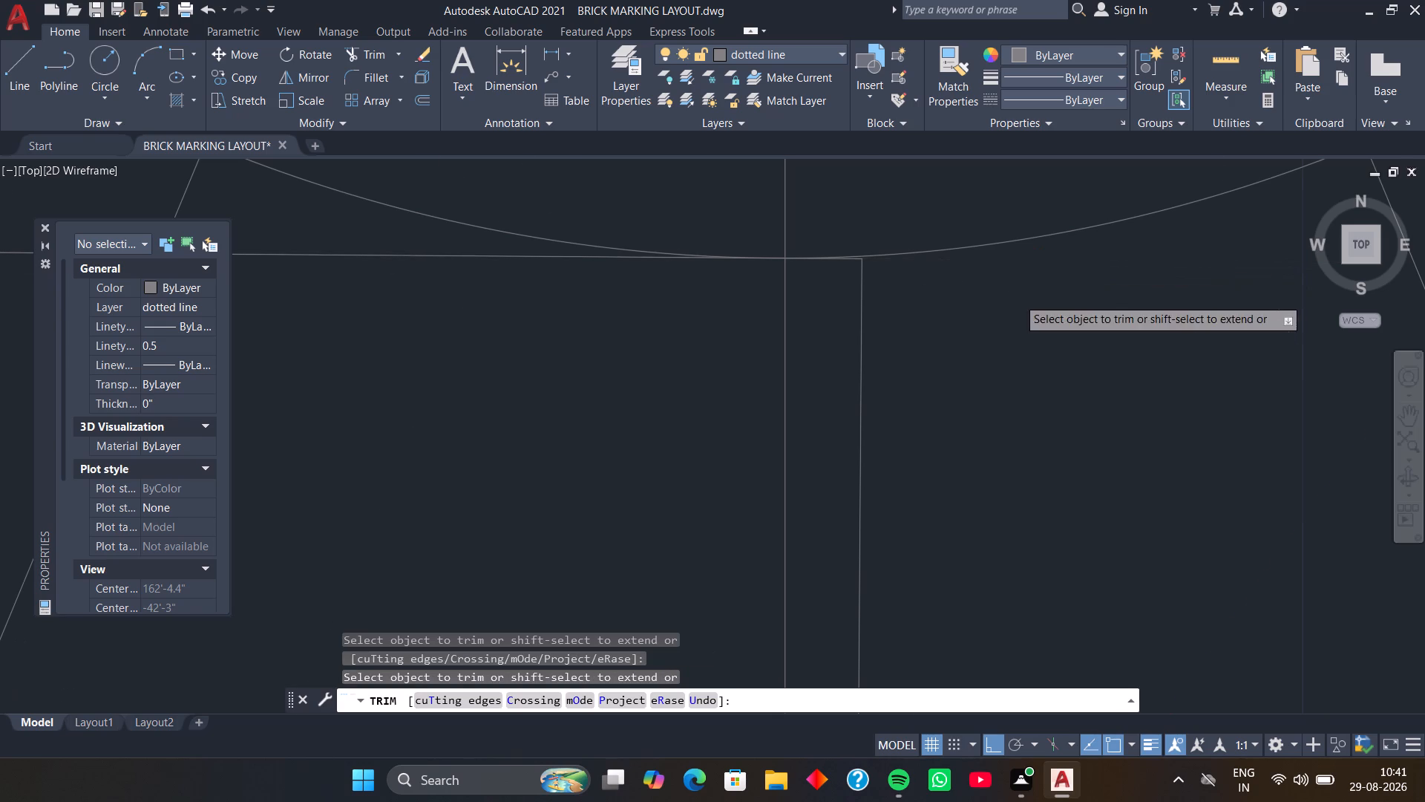
scroll(1018, 298, "down", 6)
middle_click_drag(1009, 348, 1003, 334)
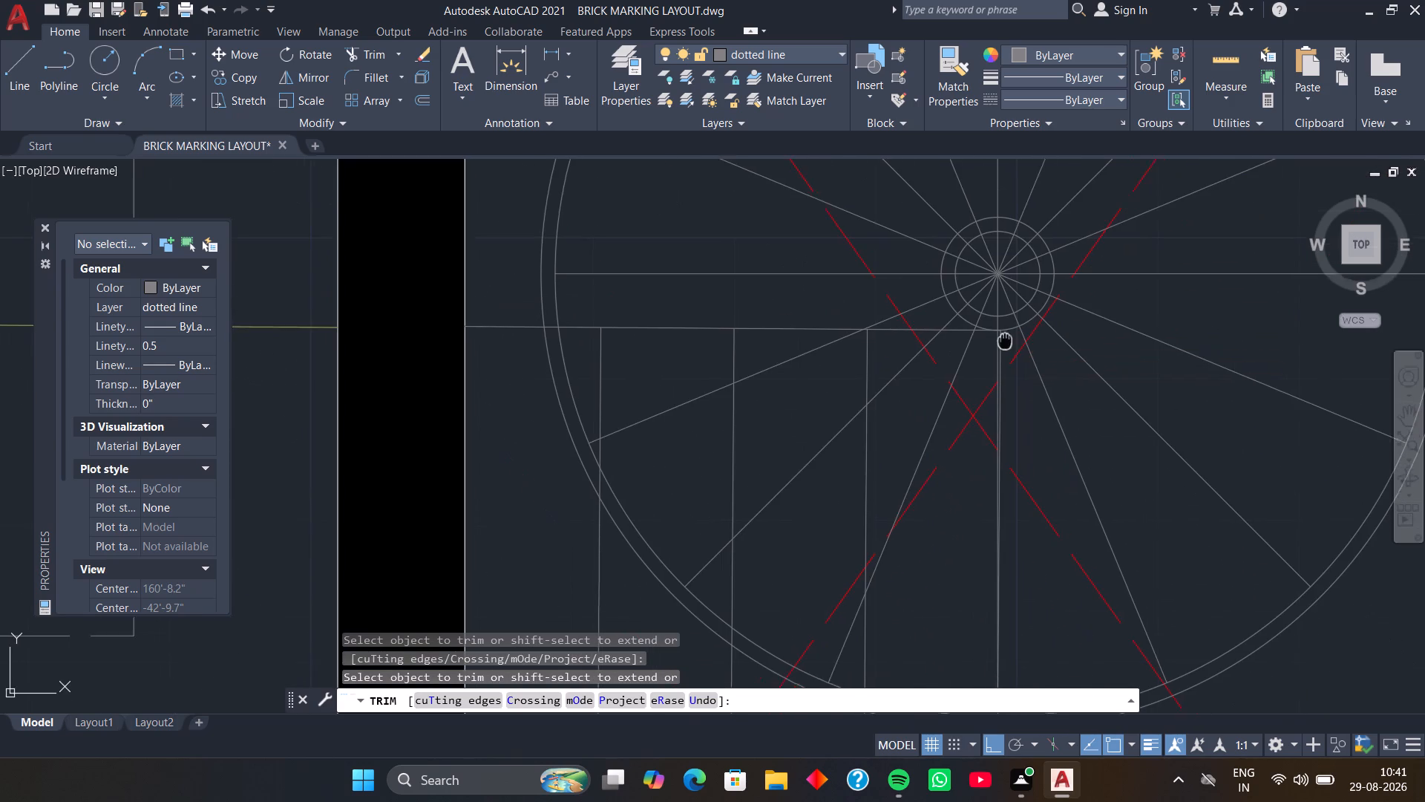
middle_click_drag(1003, 334, 999, 301)
scroll(1012, 331, "down", 1)
key("space")
Delete the stray red text labels beside the TERRACE FLOOR plan, on the side away from the spoked circle.
scroll(1012, 344, "down", 2)
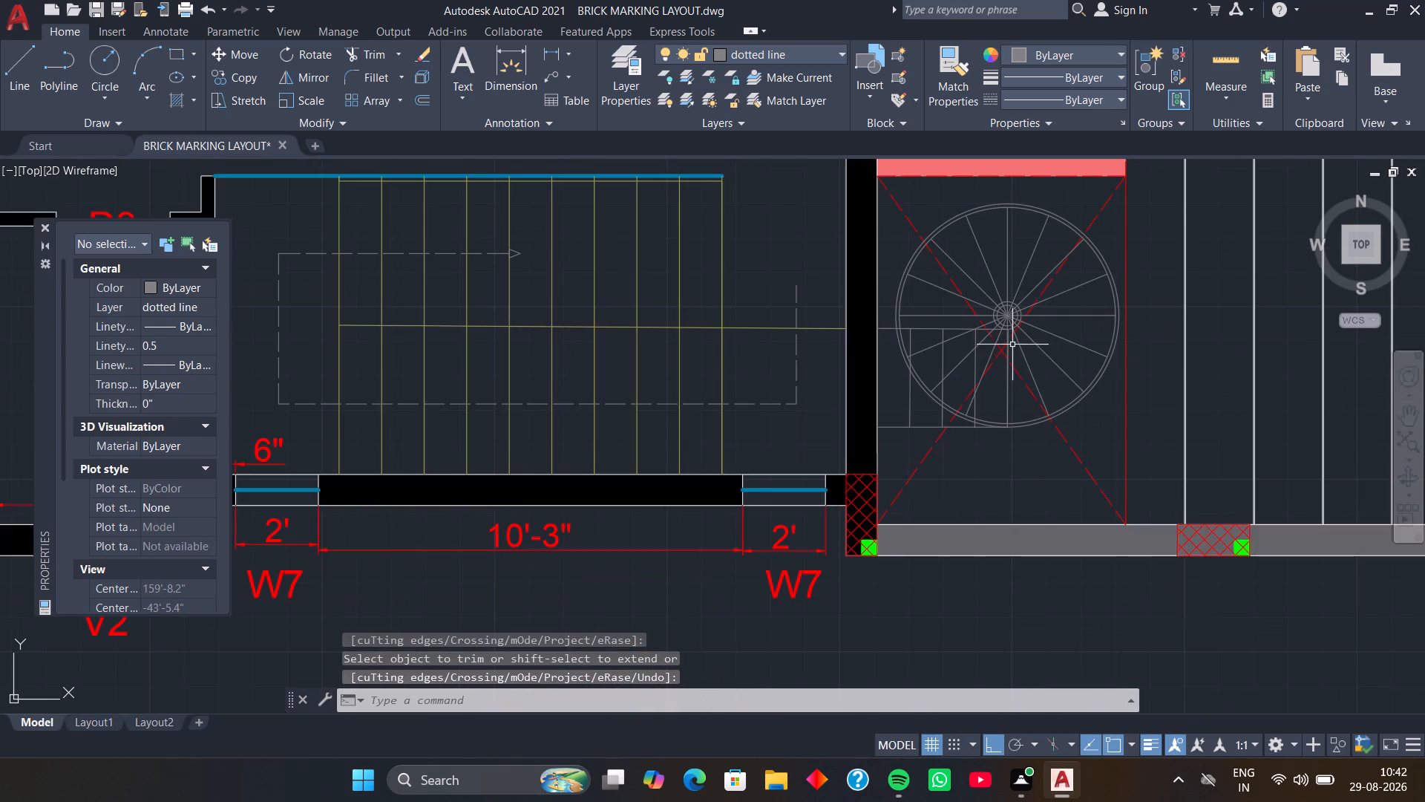
scroll(943, 255, "down", 1)
middle_click_drag(943, 255, 892, 365)
scroll(891, 352, "down", 2)
middle_click_drag(839, 296, 862, 344)
scroll(862, 344, "down", 3)
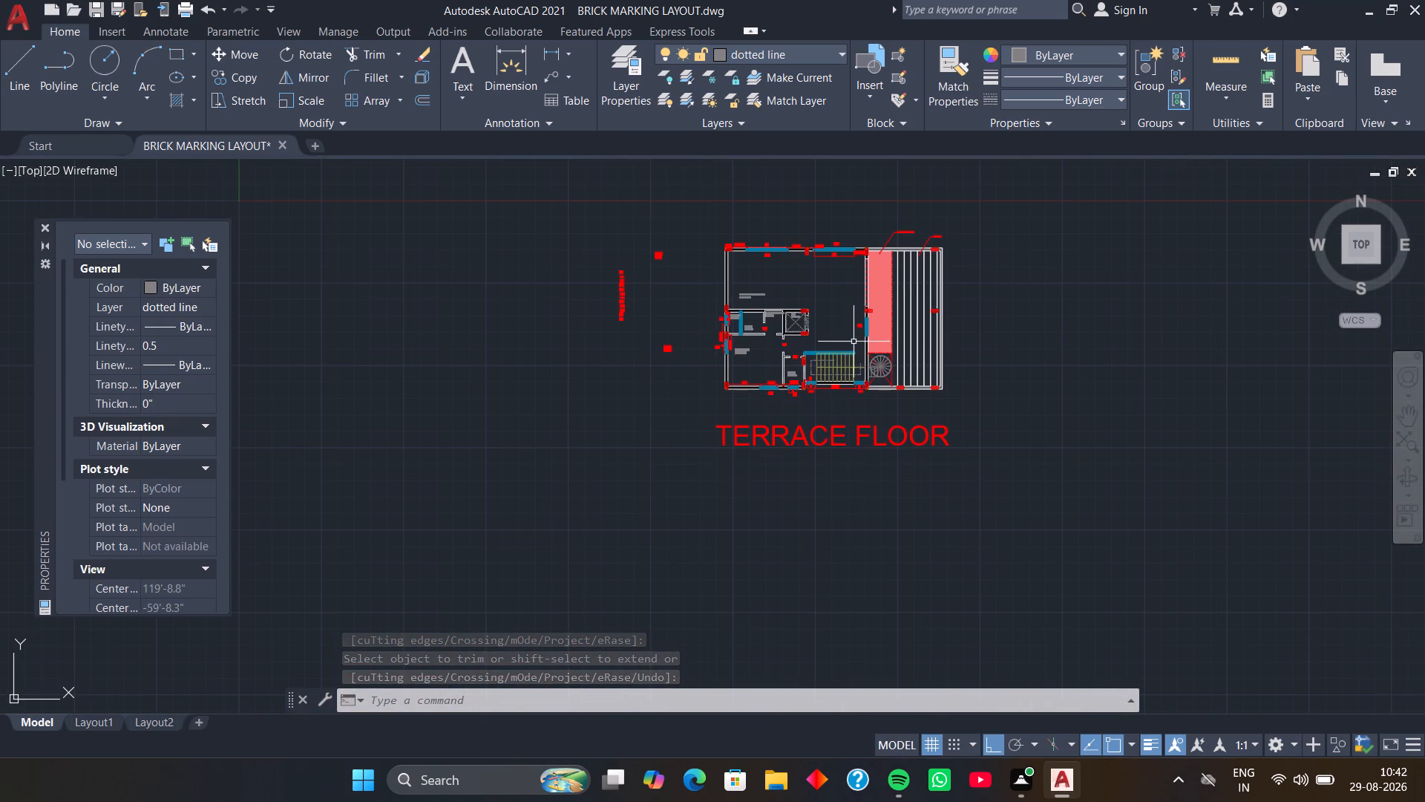
left_click(684, 229)
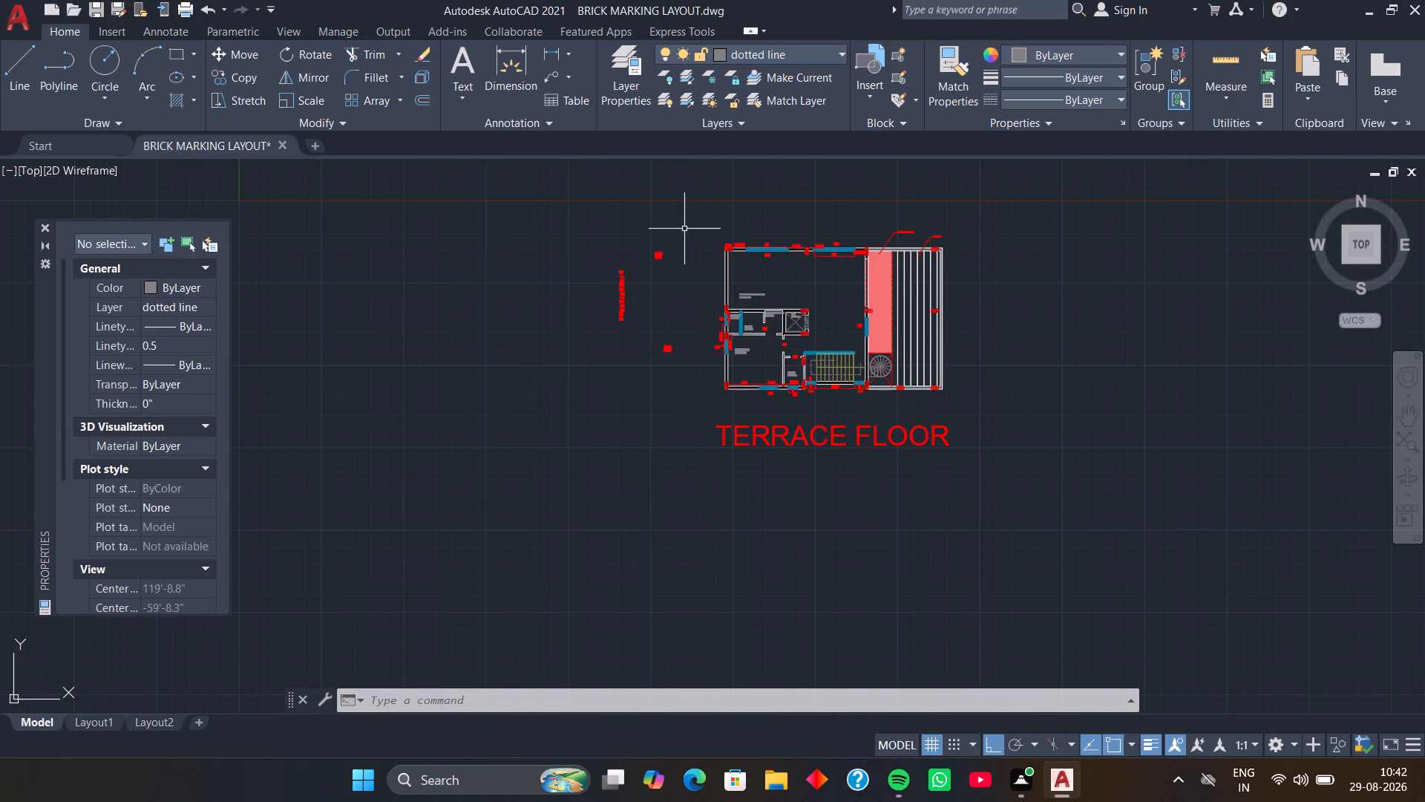
left_click(609, 390)
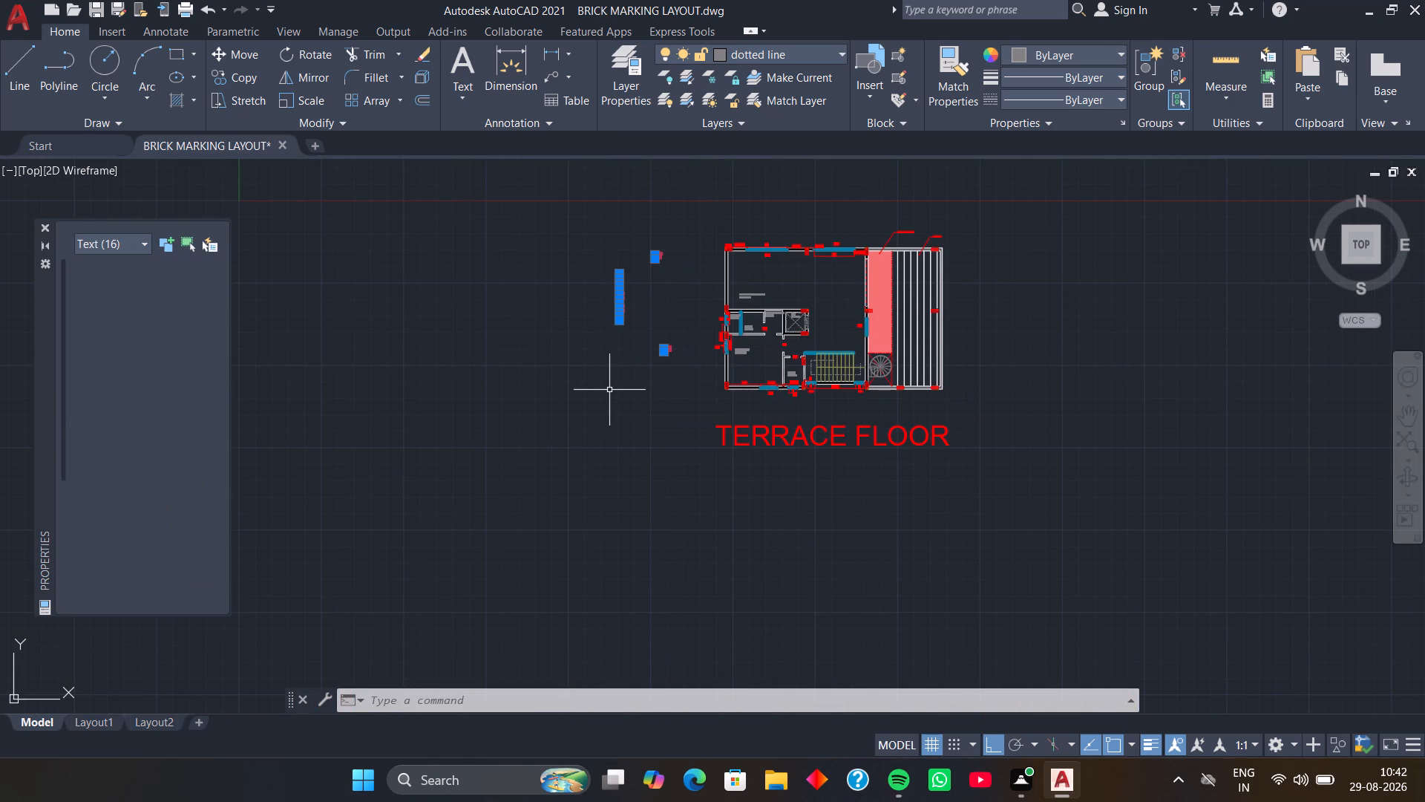
key("Delete")
Delete the two stray V2 labels in the empty area beside the FIRST FLOOR title.
scroll(631, 336, "down", 3)
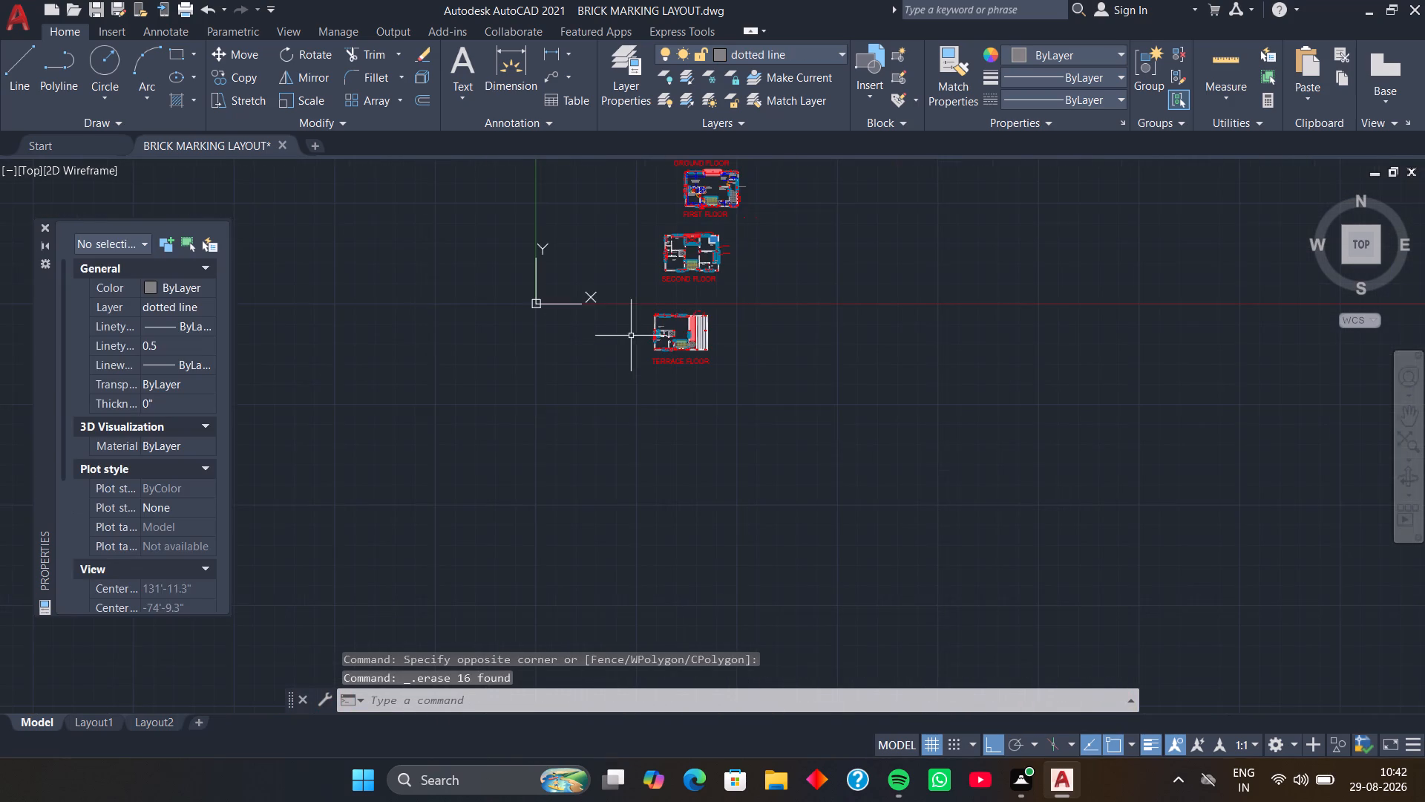
middle_click_drag(624, 312, 566, 339)
middle_click_drag(672, 261, 620, 340)
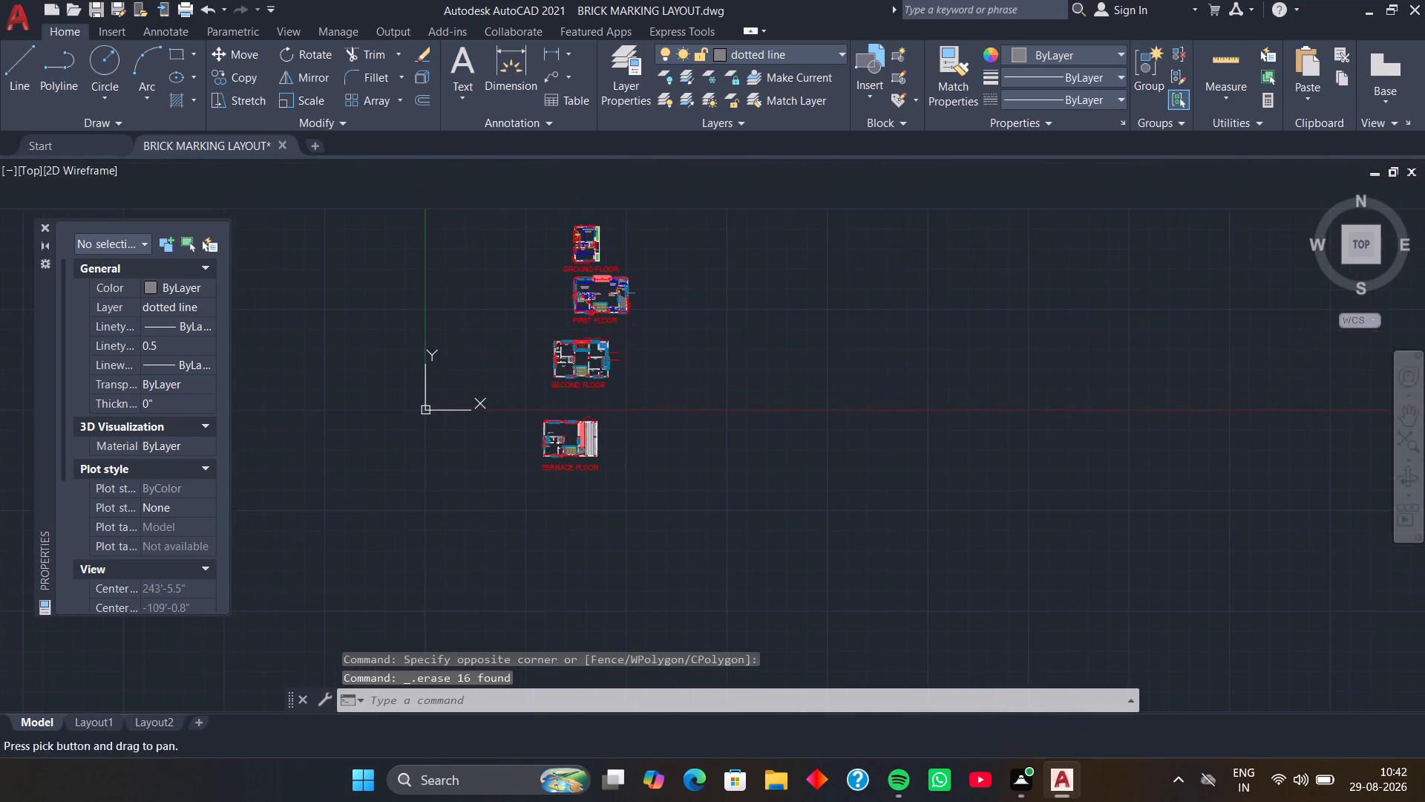
scroll(628, 330, "up", 6)
middle_click_drag(599, 274, 588, 312)
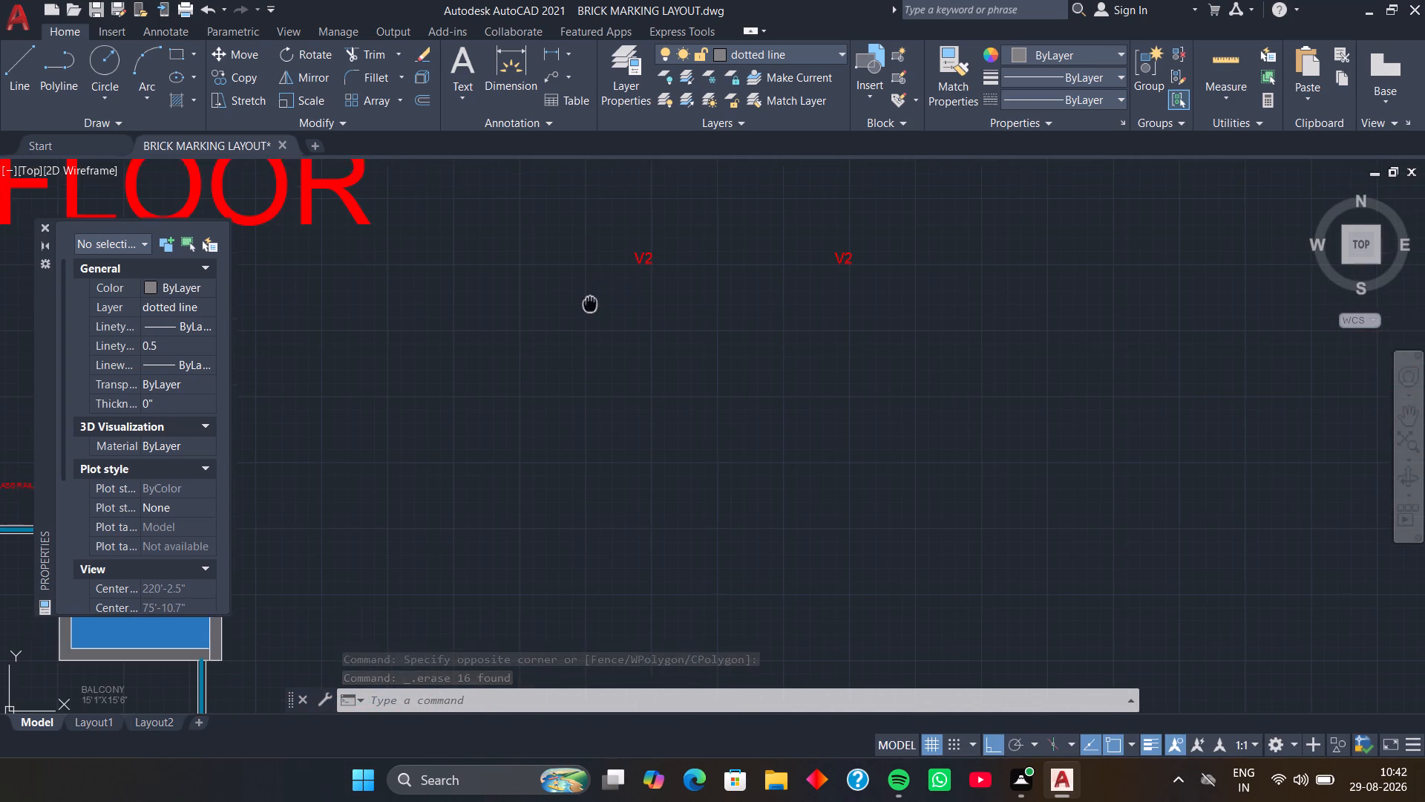
middle_click_drag(588, 312, 580, 330)
left_click(579, 251)
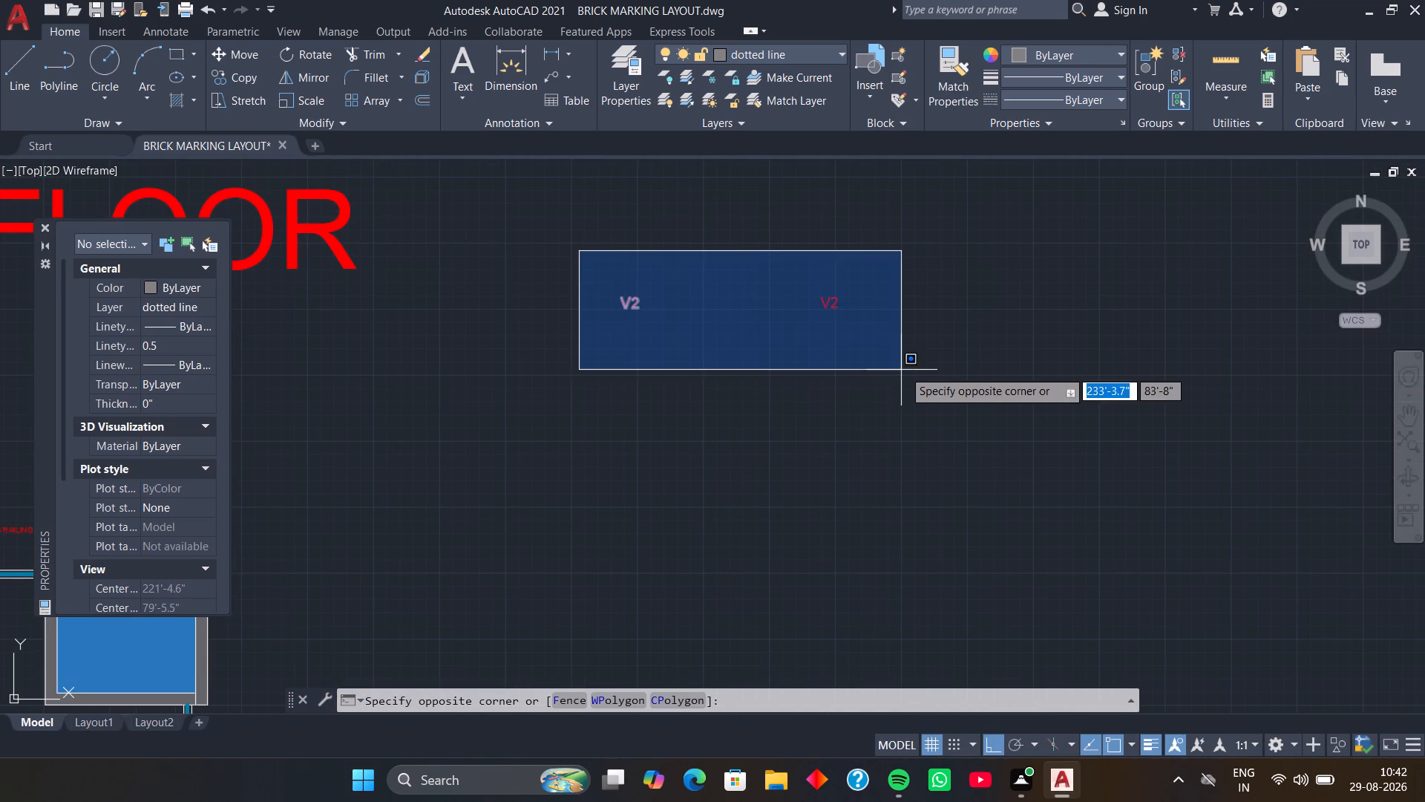
left_click(912, 370)
key("Delete")
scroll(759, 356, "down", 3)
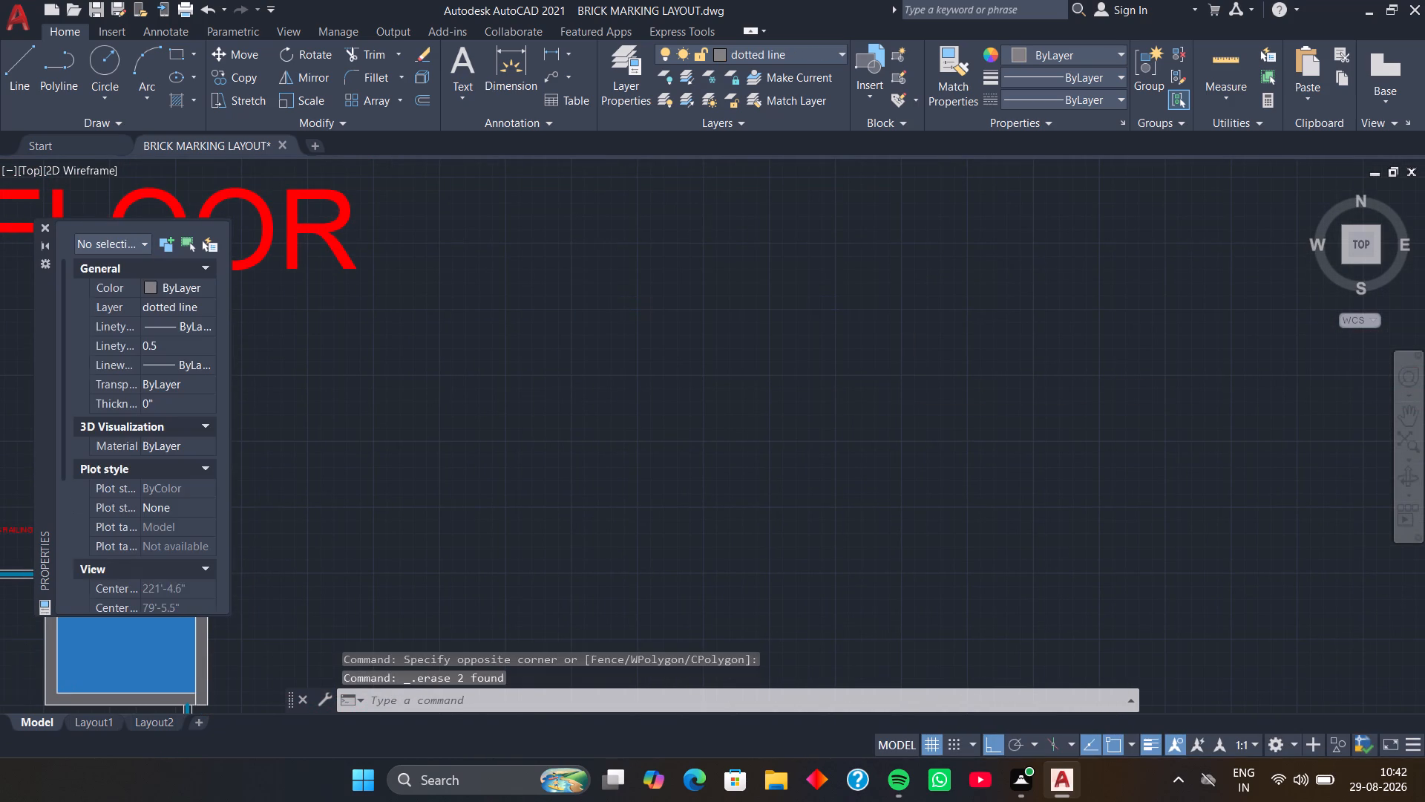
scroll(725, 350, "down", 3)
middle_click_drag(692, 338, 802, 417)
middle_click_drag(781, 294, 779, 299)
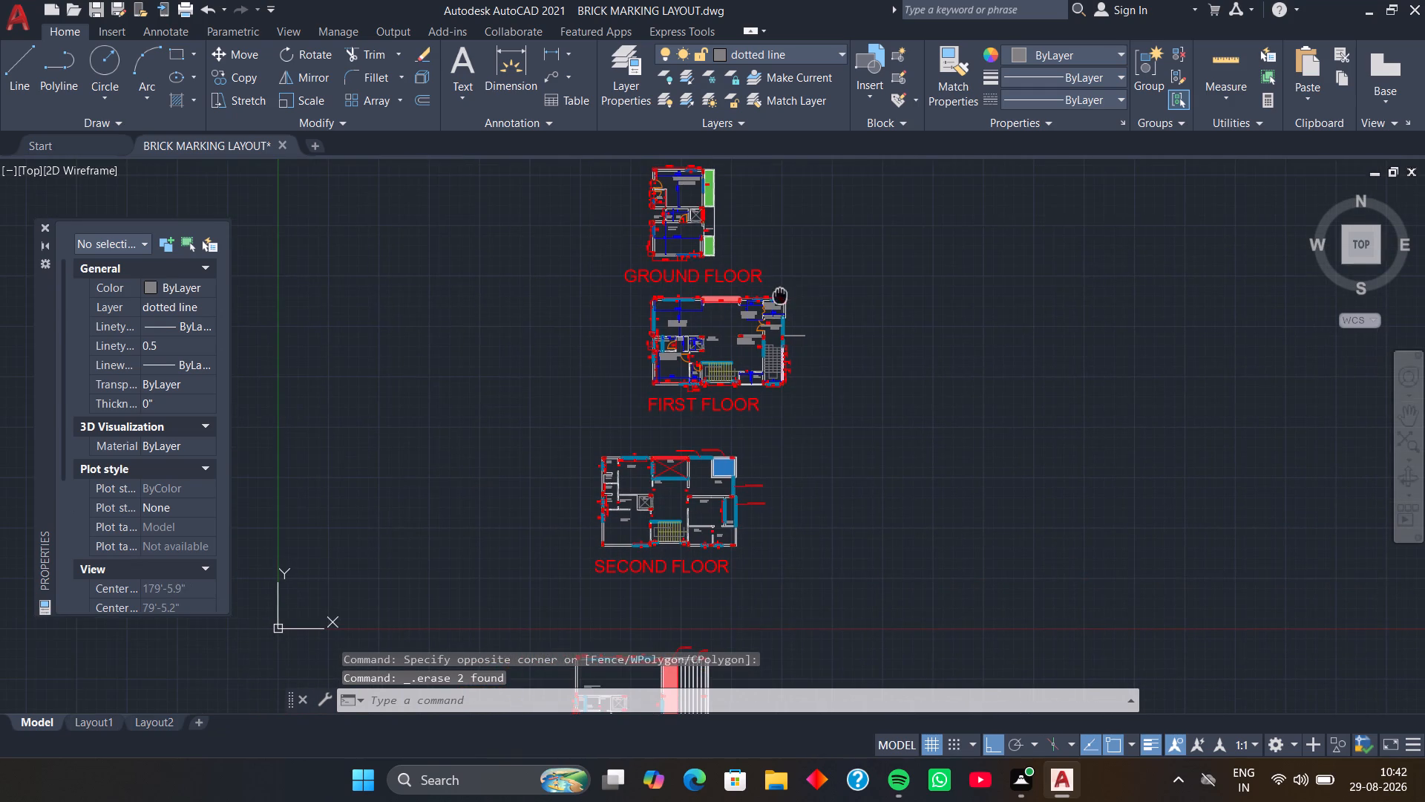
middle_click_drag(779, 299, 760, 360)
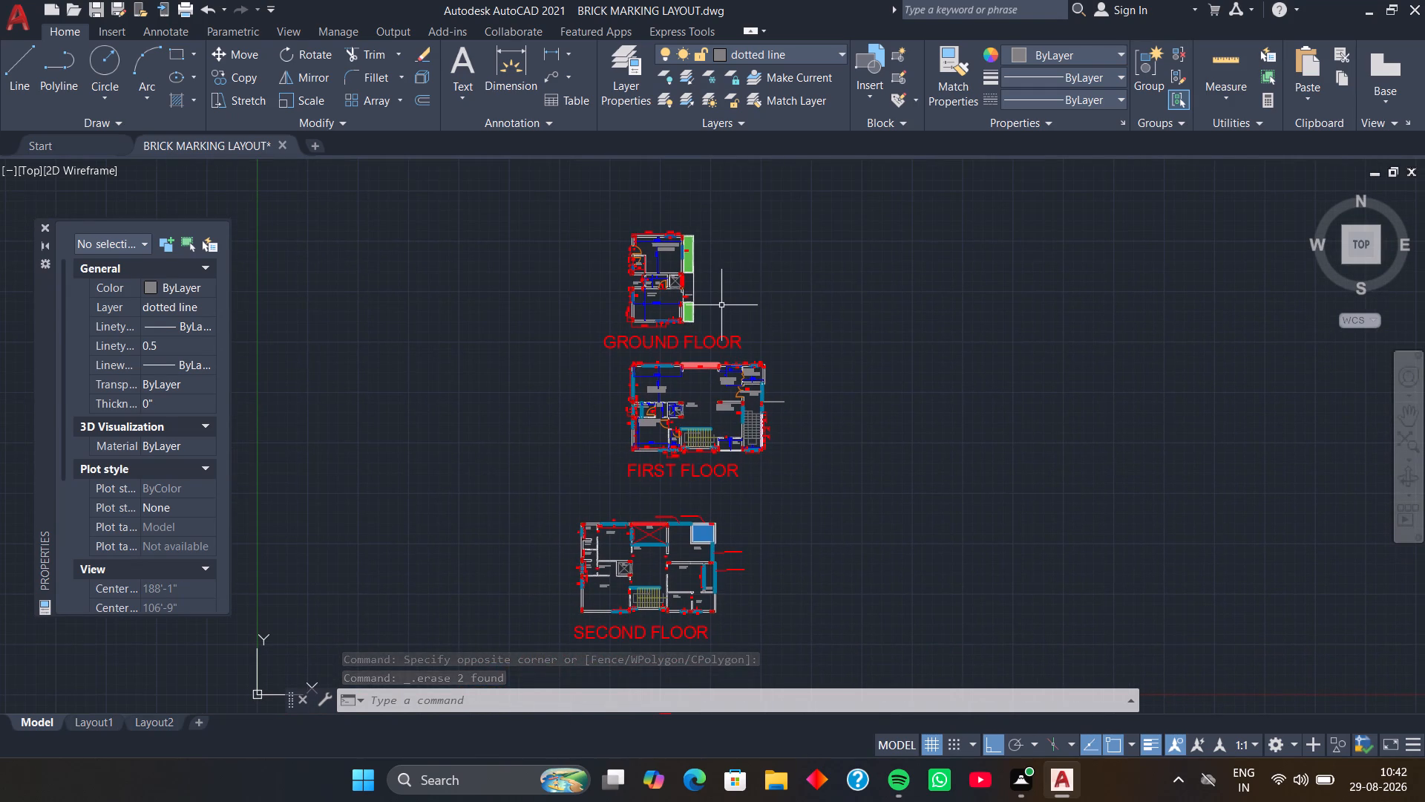
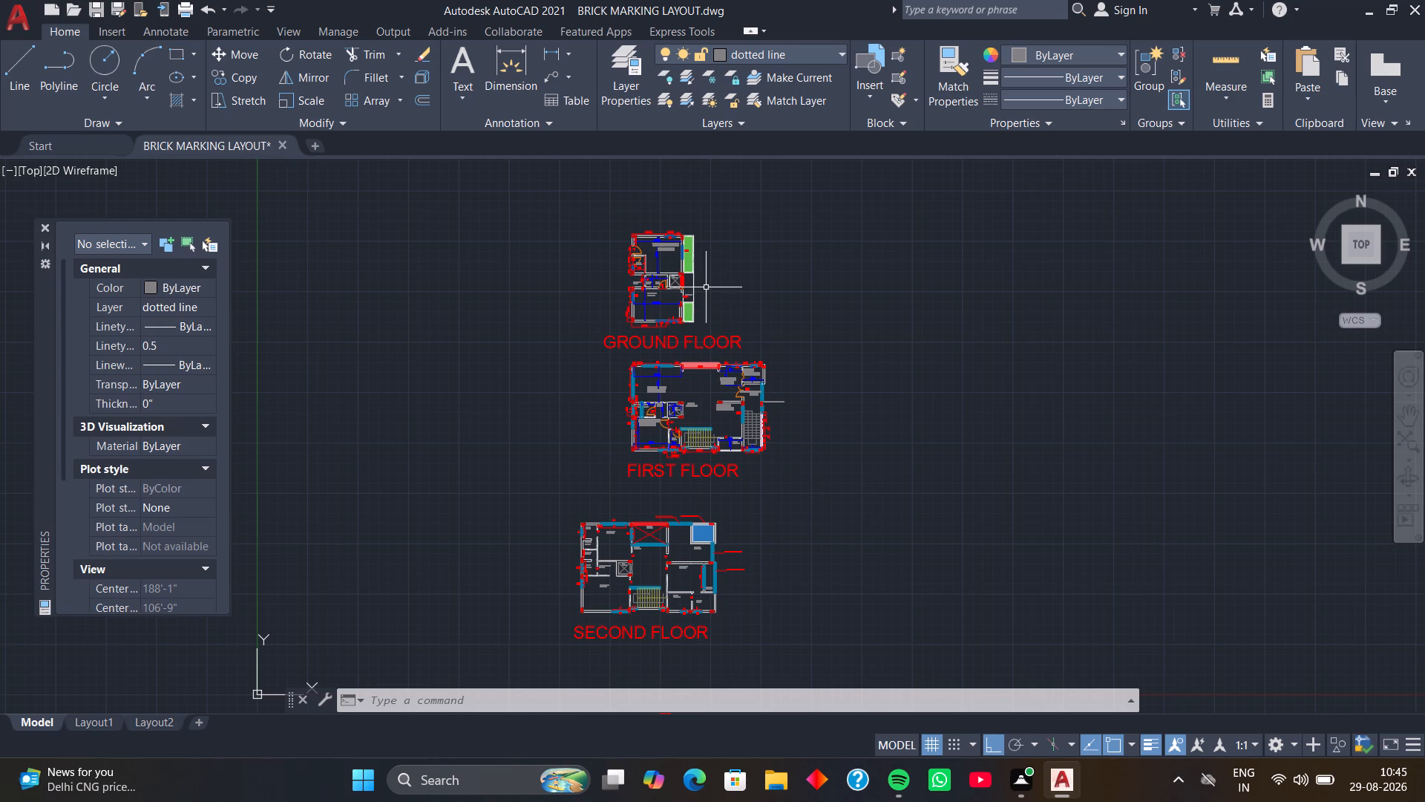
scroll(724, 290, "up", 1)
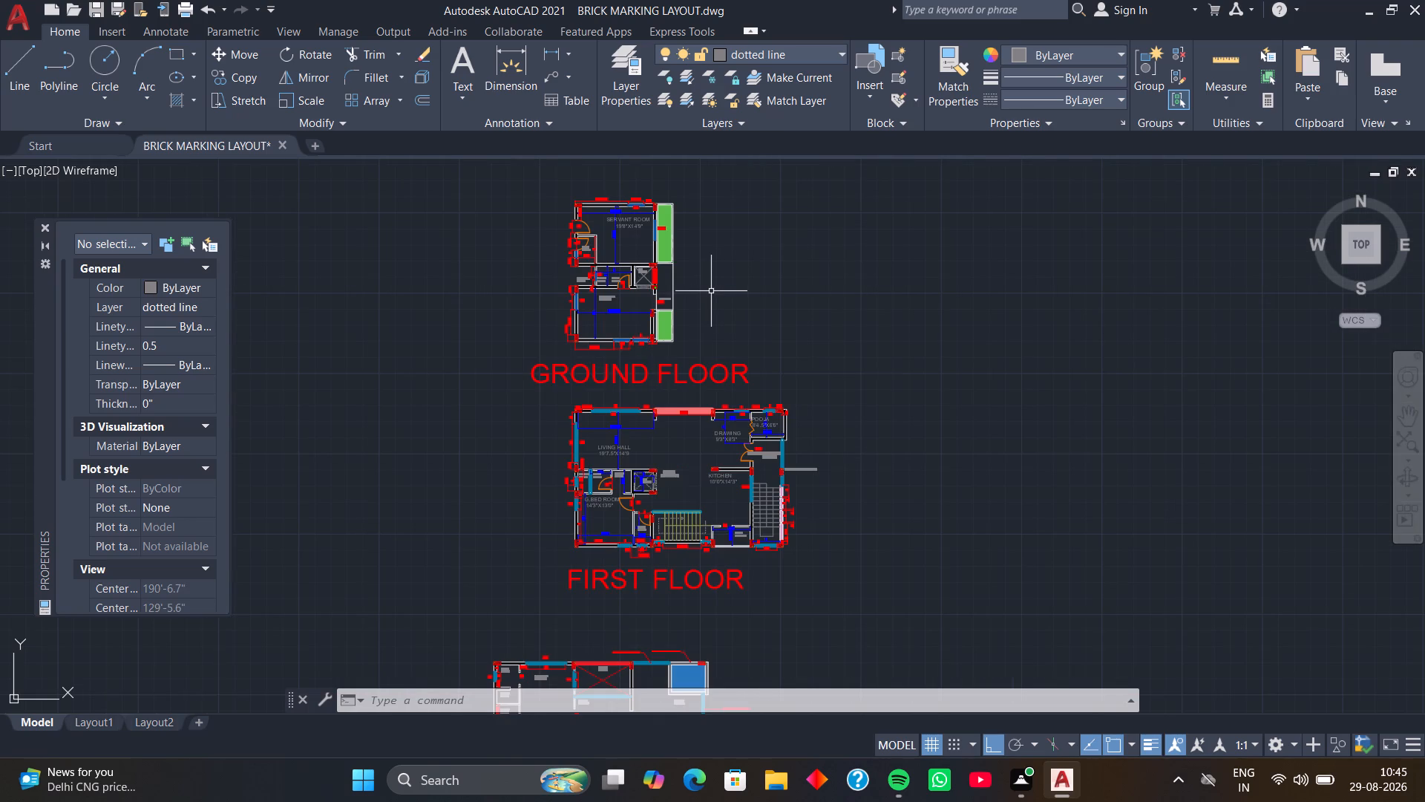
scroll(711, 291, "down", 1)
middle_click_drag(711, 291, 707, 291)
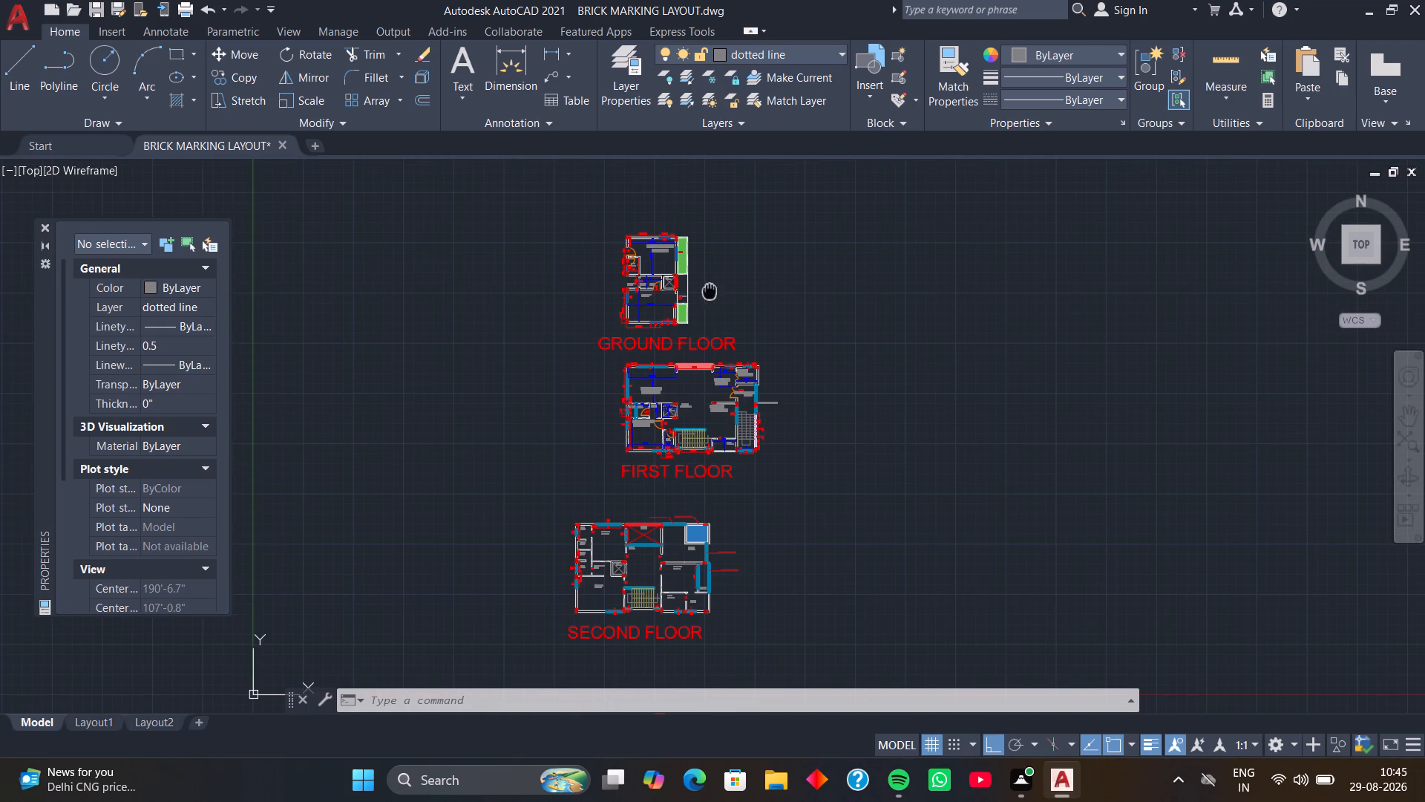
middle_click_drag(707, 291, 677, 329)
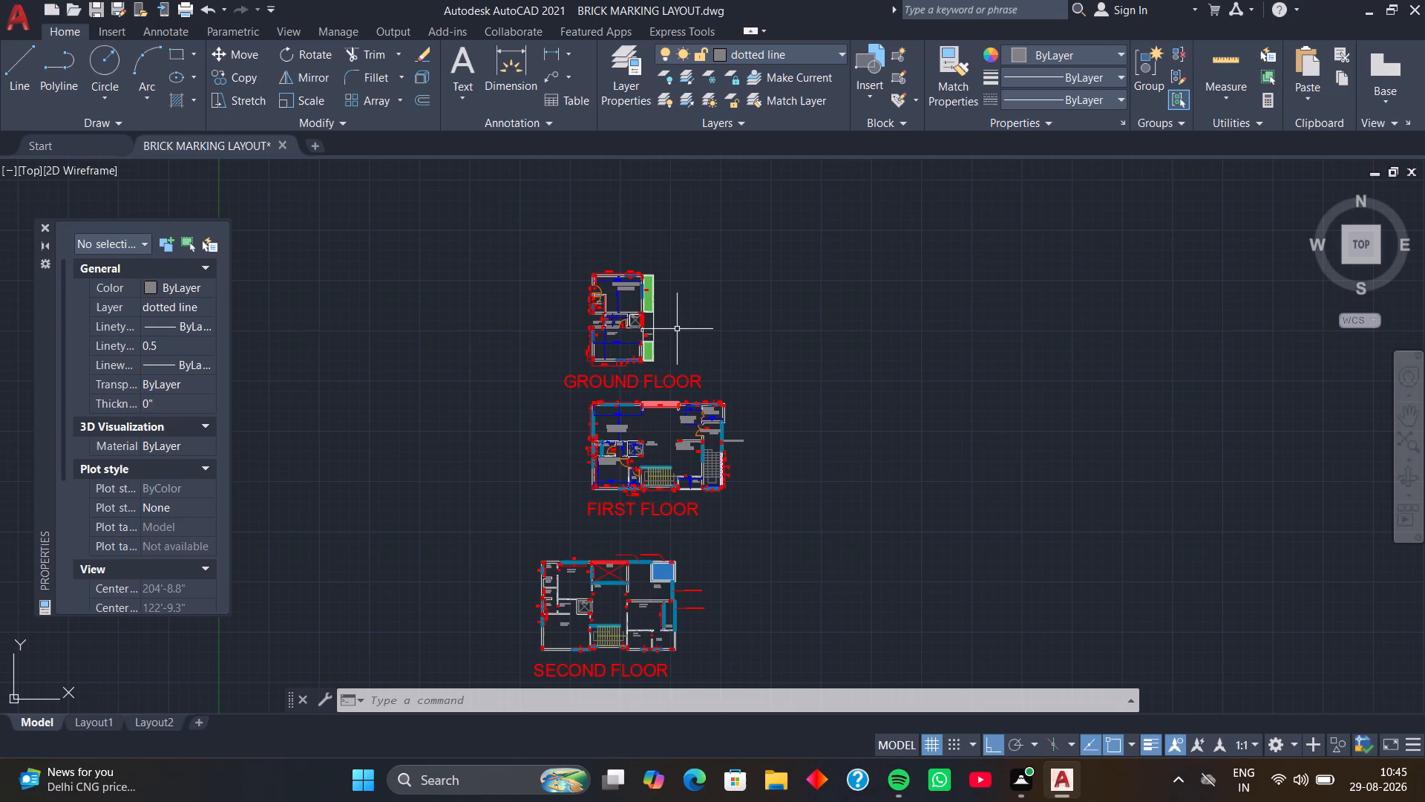
Create a new blank drawing alongside the brick marking layout.
left_click(312, 148)
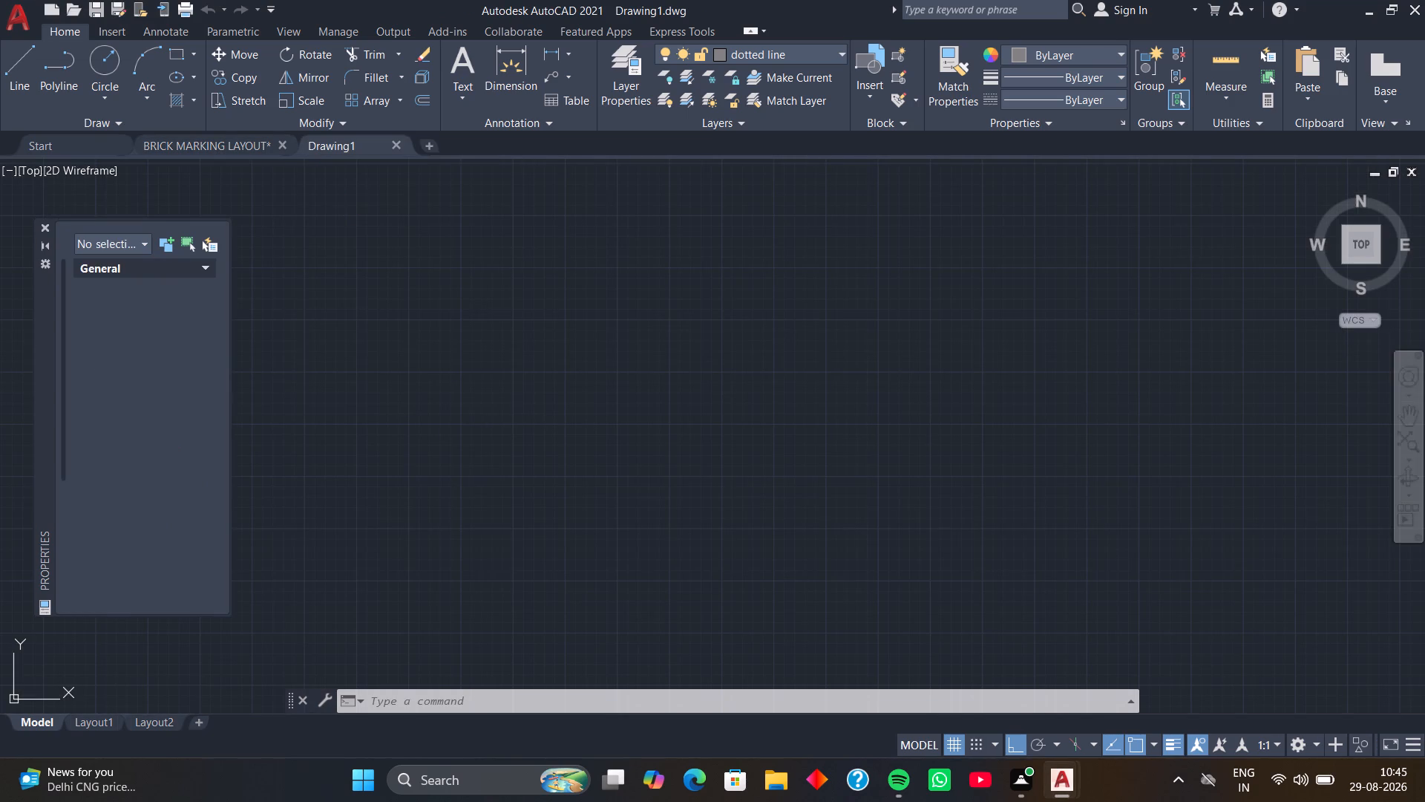
middle_click_drag(374, 242, 433, 225)
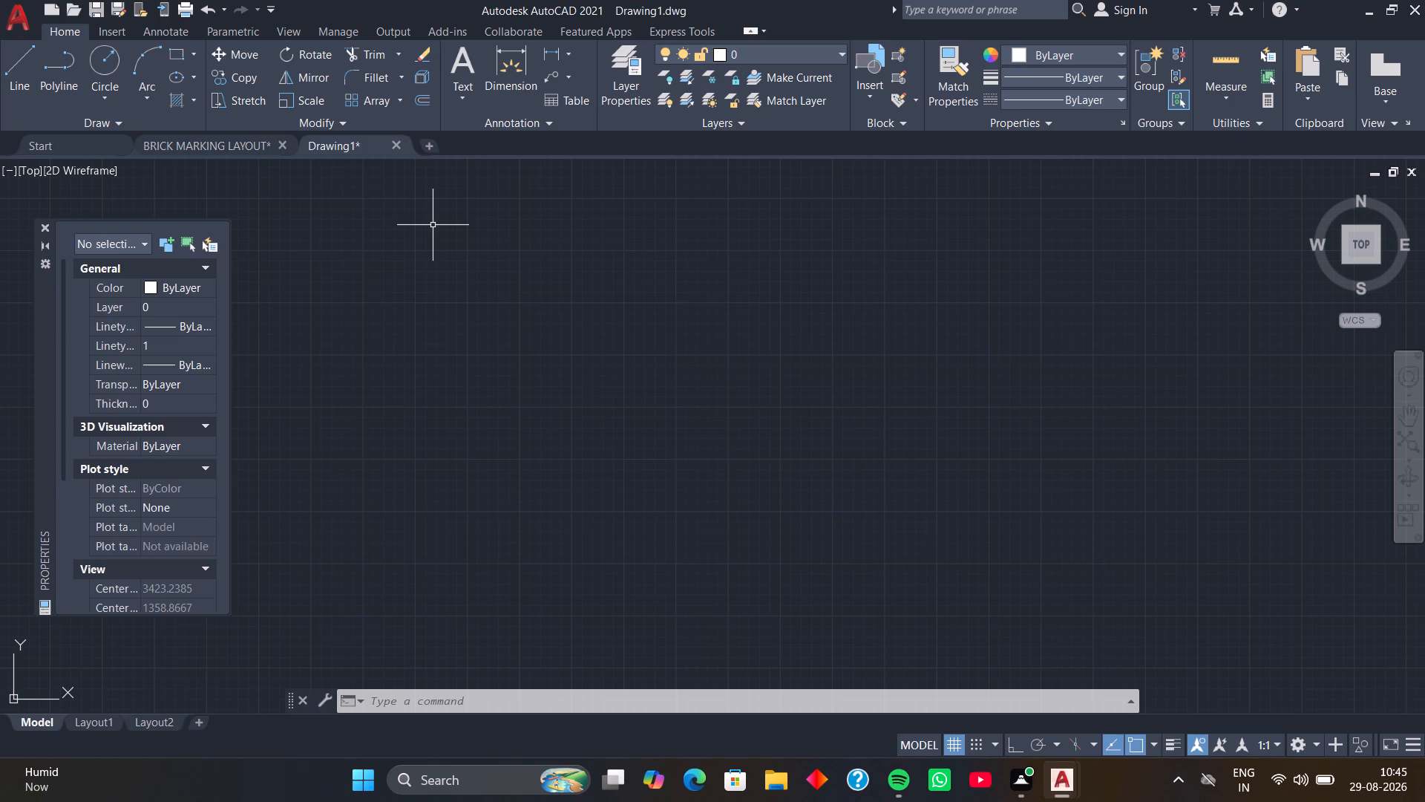
Set the length precision in the drawing units to 0, with no decimal places.
key("n")
key("space")
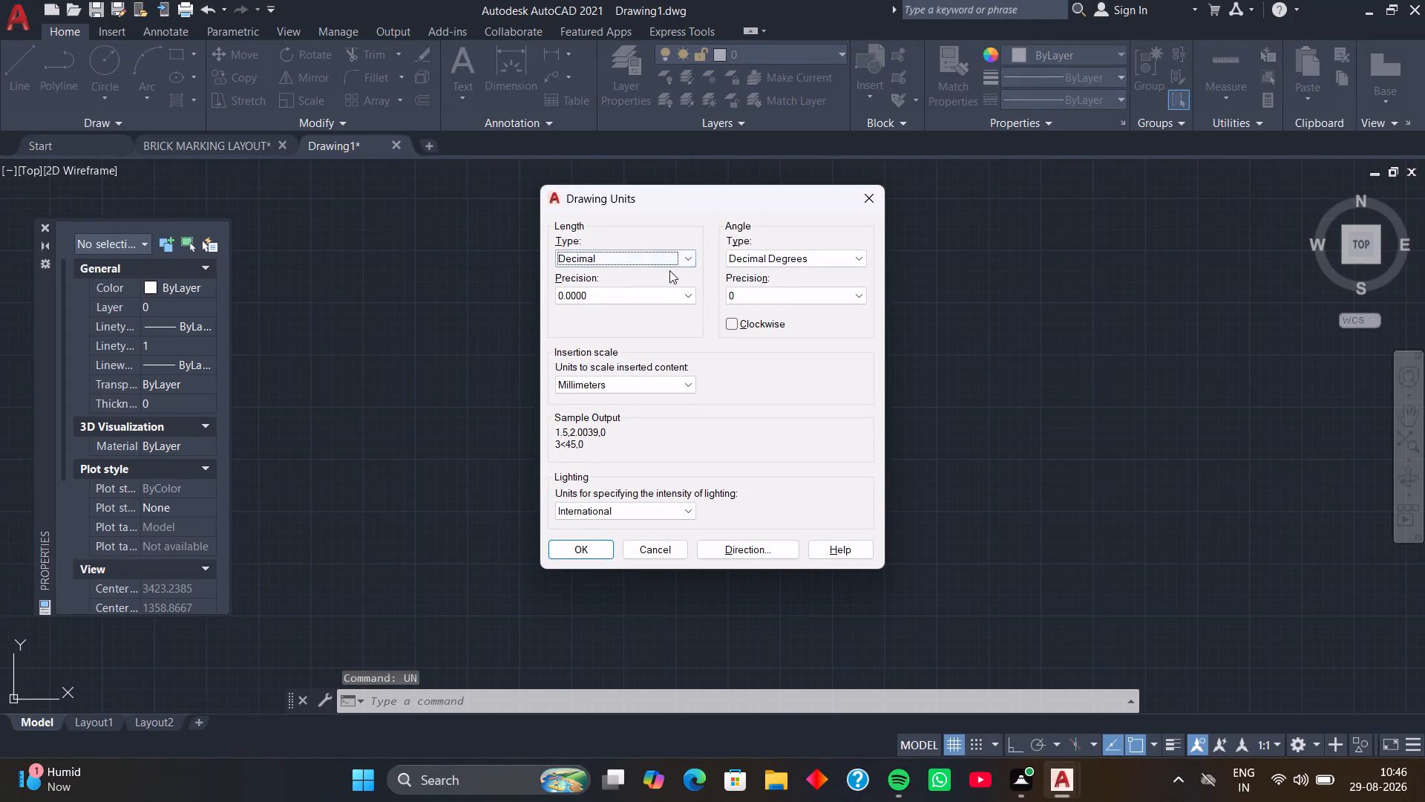
left_click(685, 295)
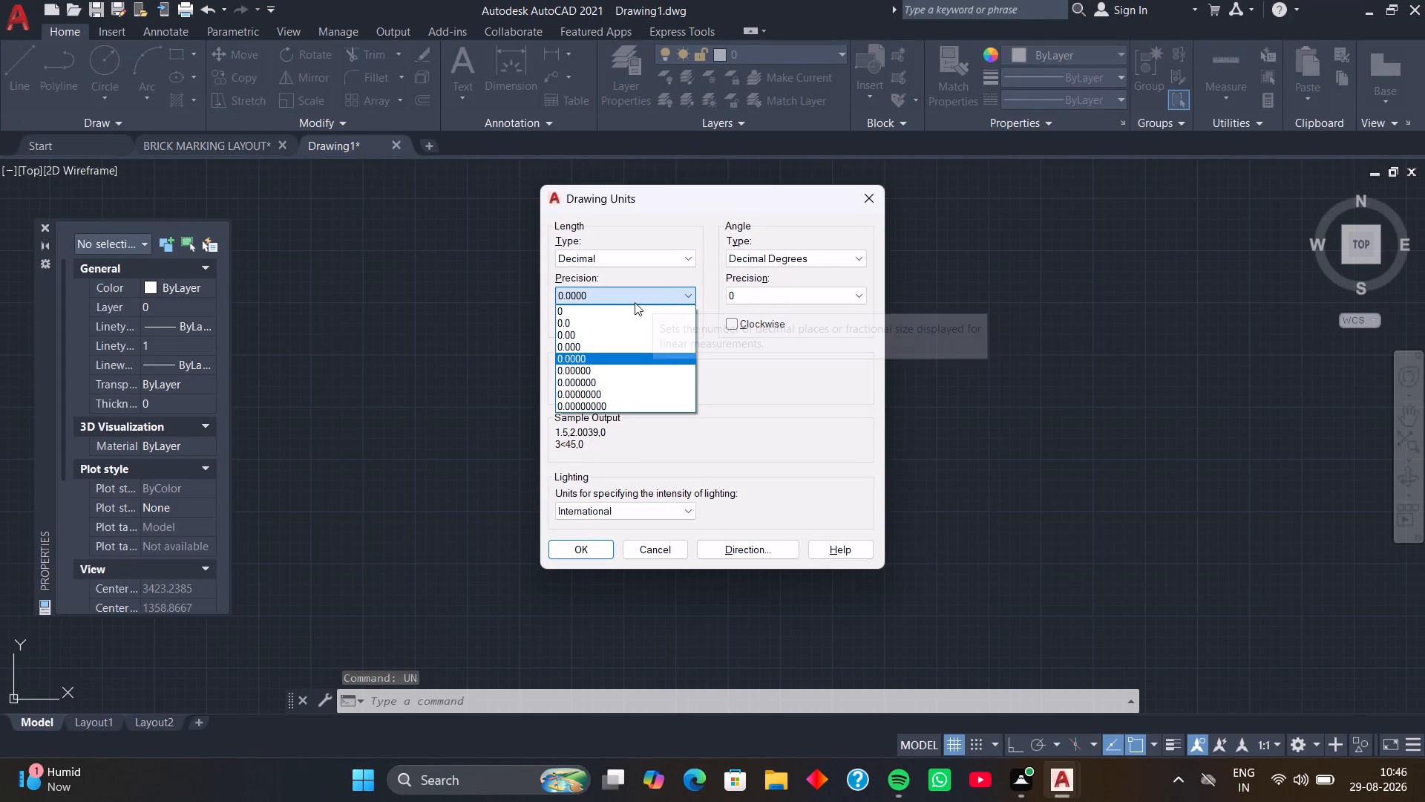
left_click(618, 316)
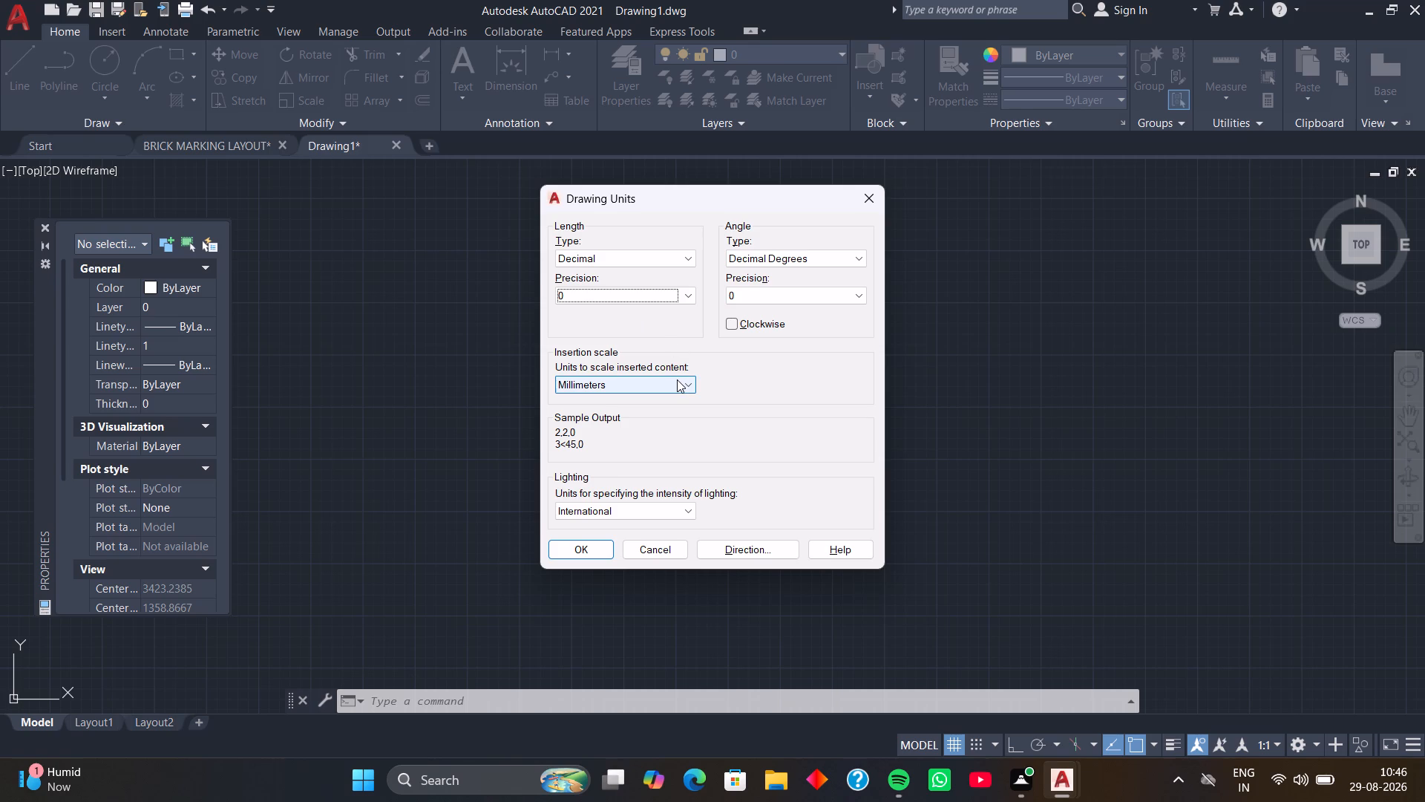
left_click(593, 547)
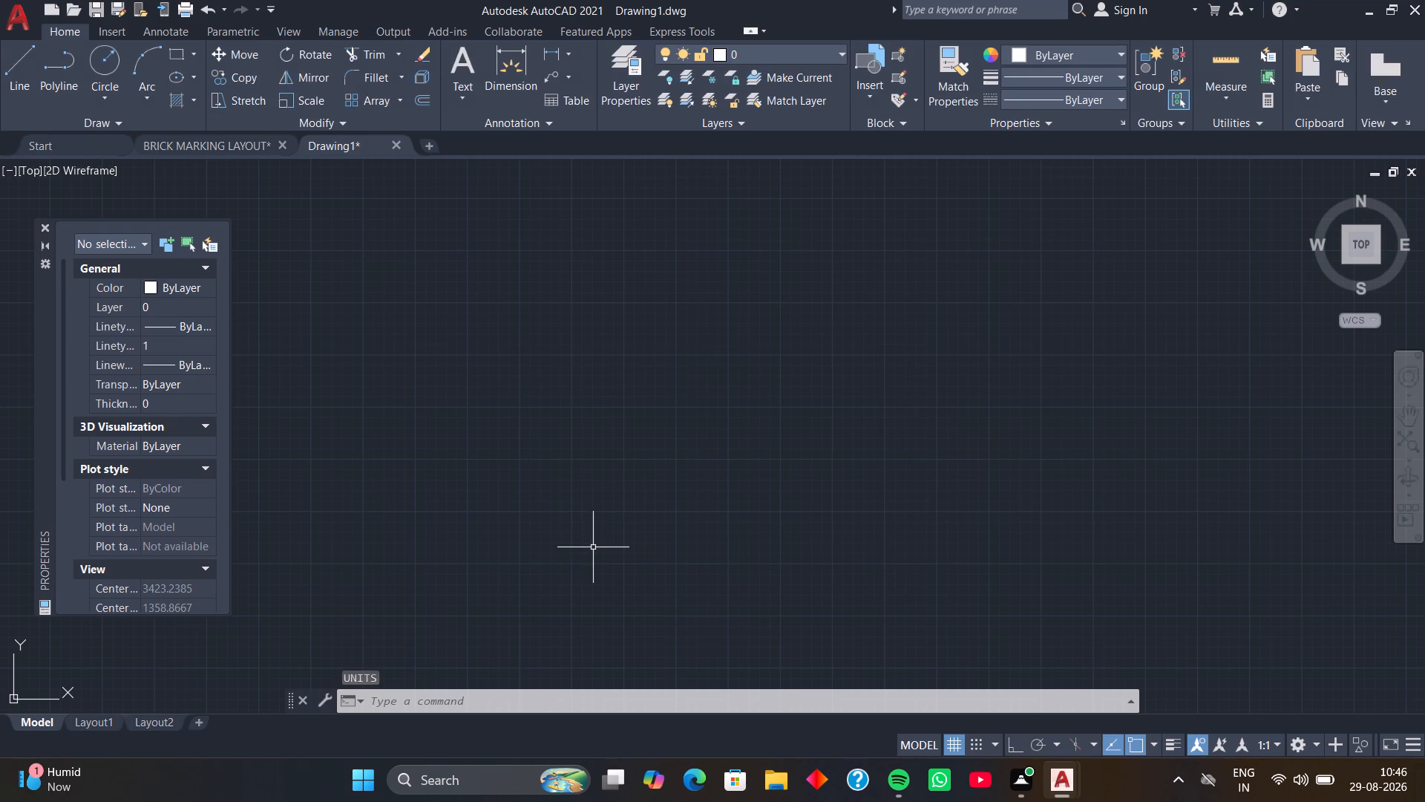
Modify the ISO-25 dimension style so its linear primary units use a precision of 0.
type("D")
key("space")
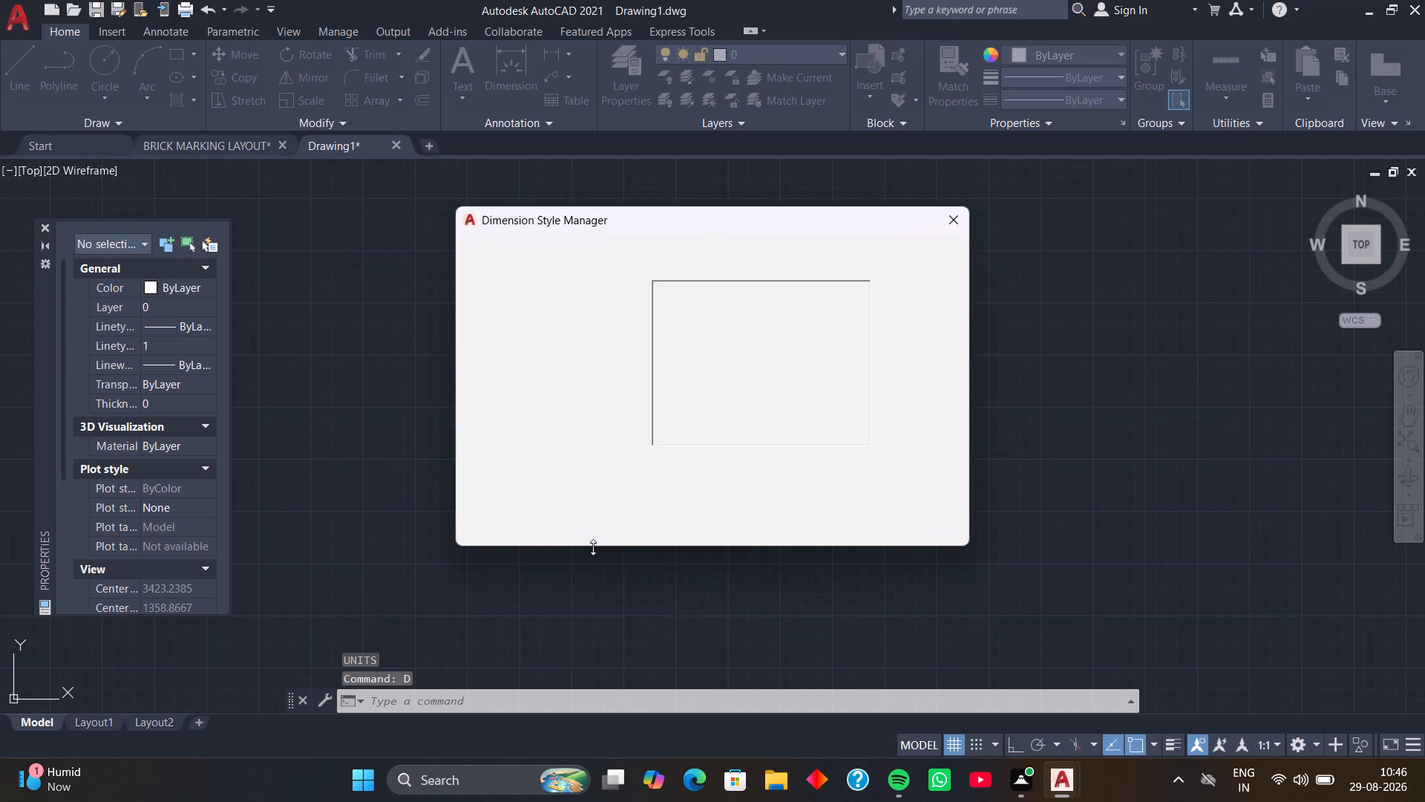
left_click(916, 347)
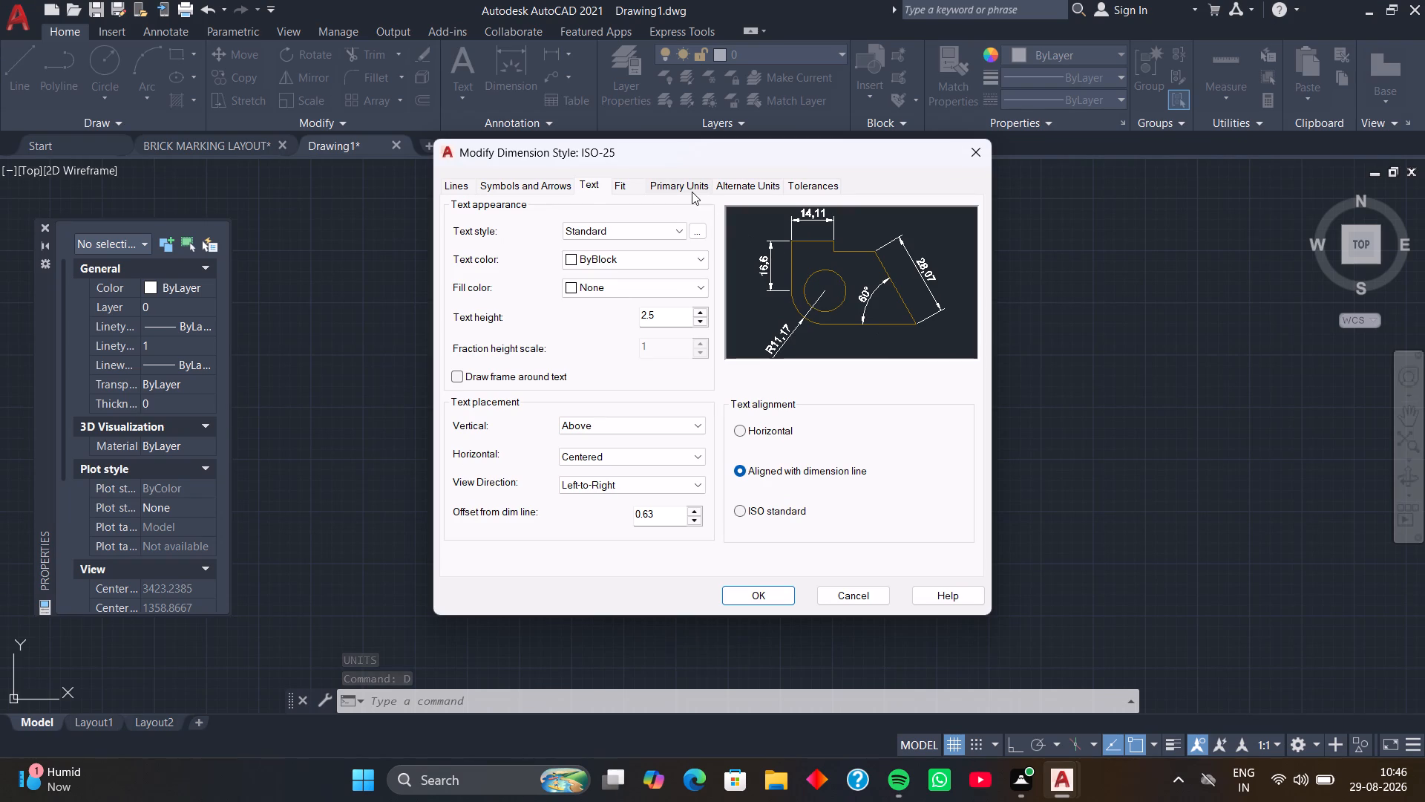
left_click(692, 189)
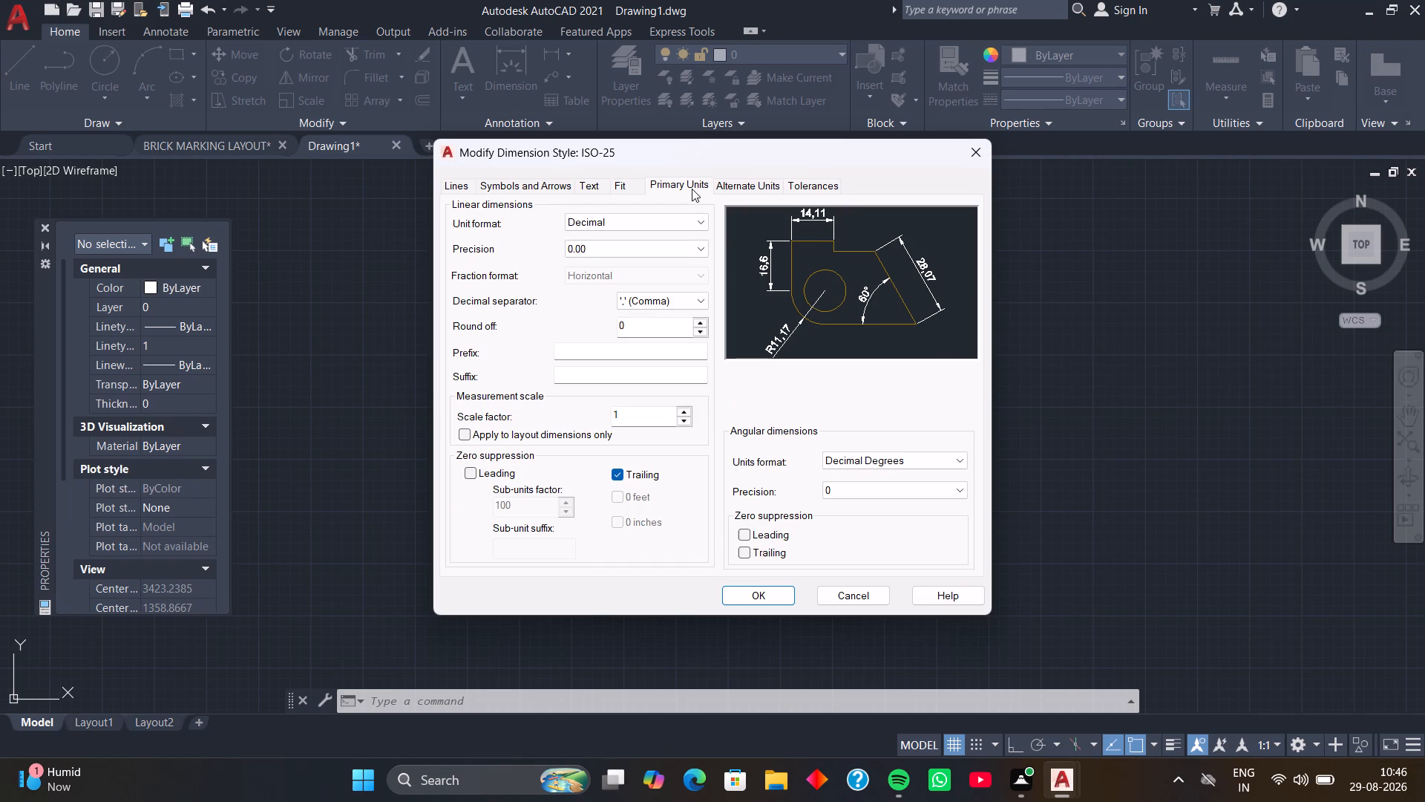
left_click(701, 246)
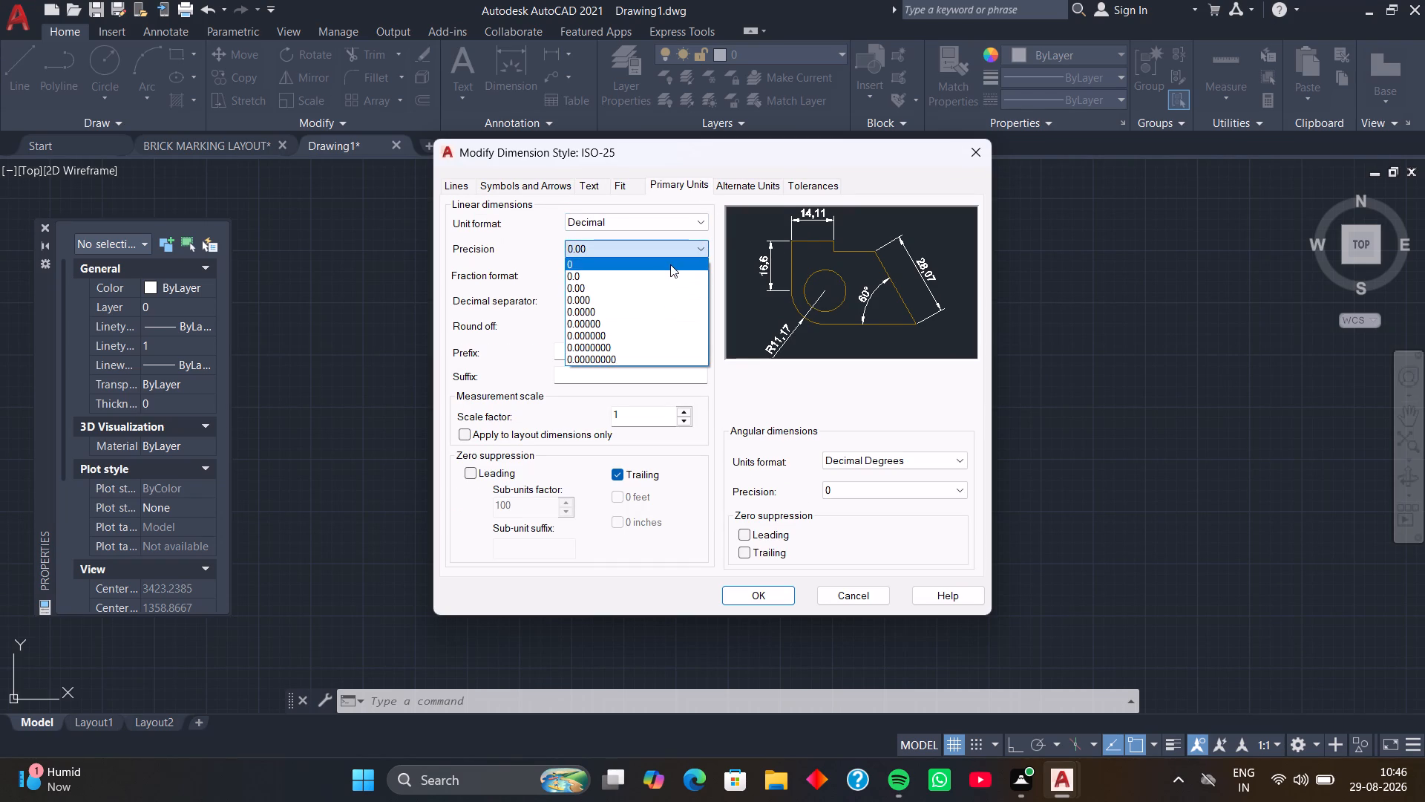
left_click(670, 264)
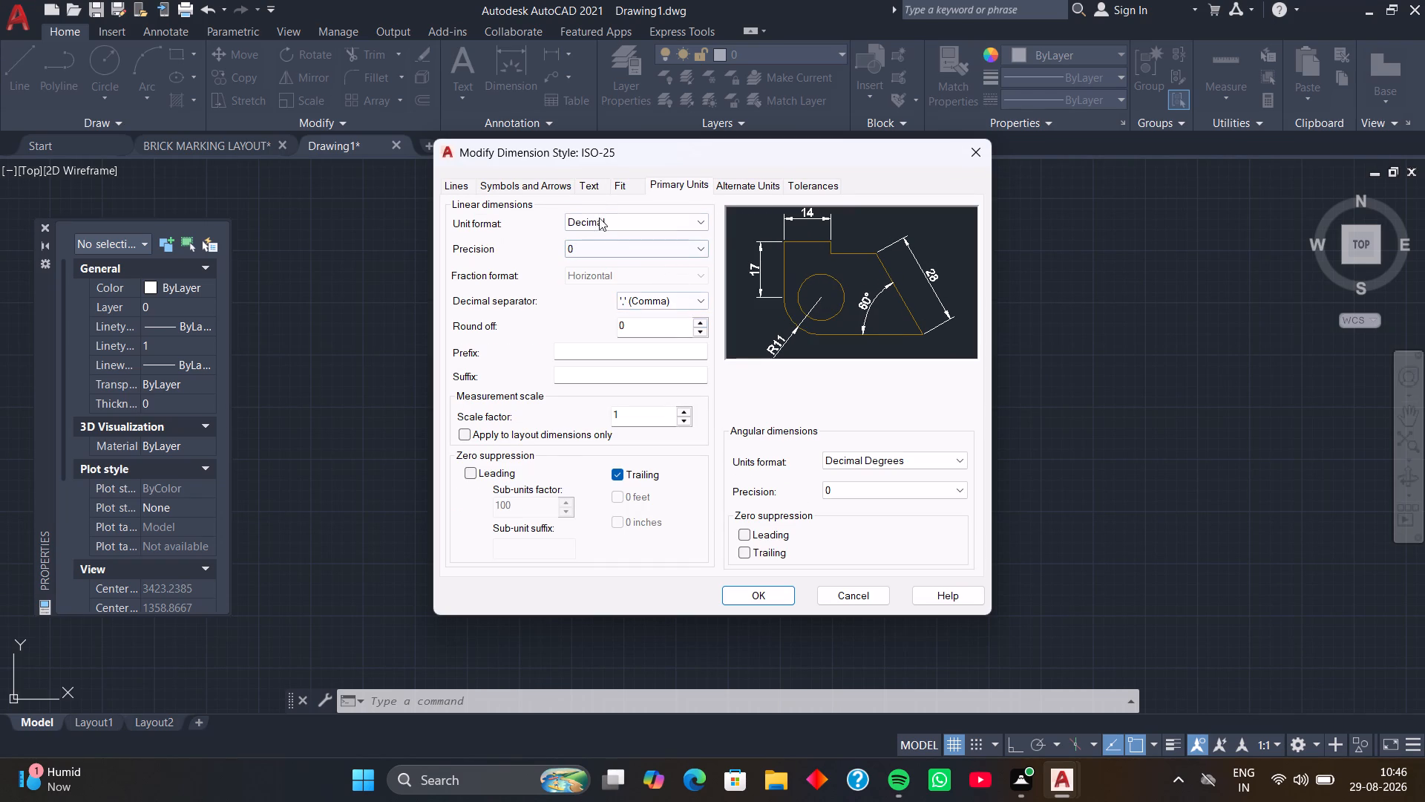
Set the ISO-25 dimension text height to 5 and make that style current.
left_click(592, 188)
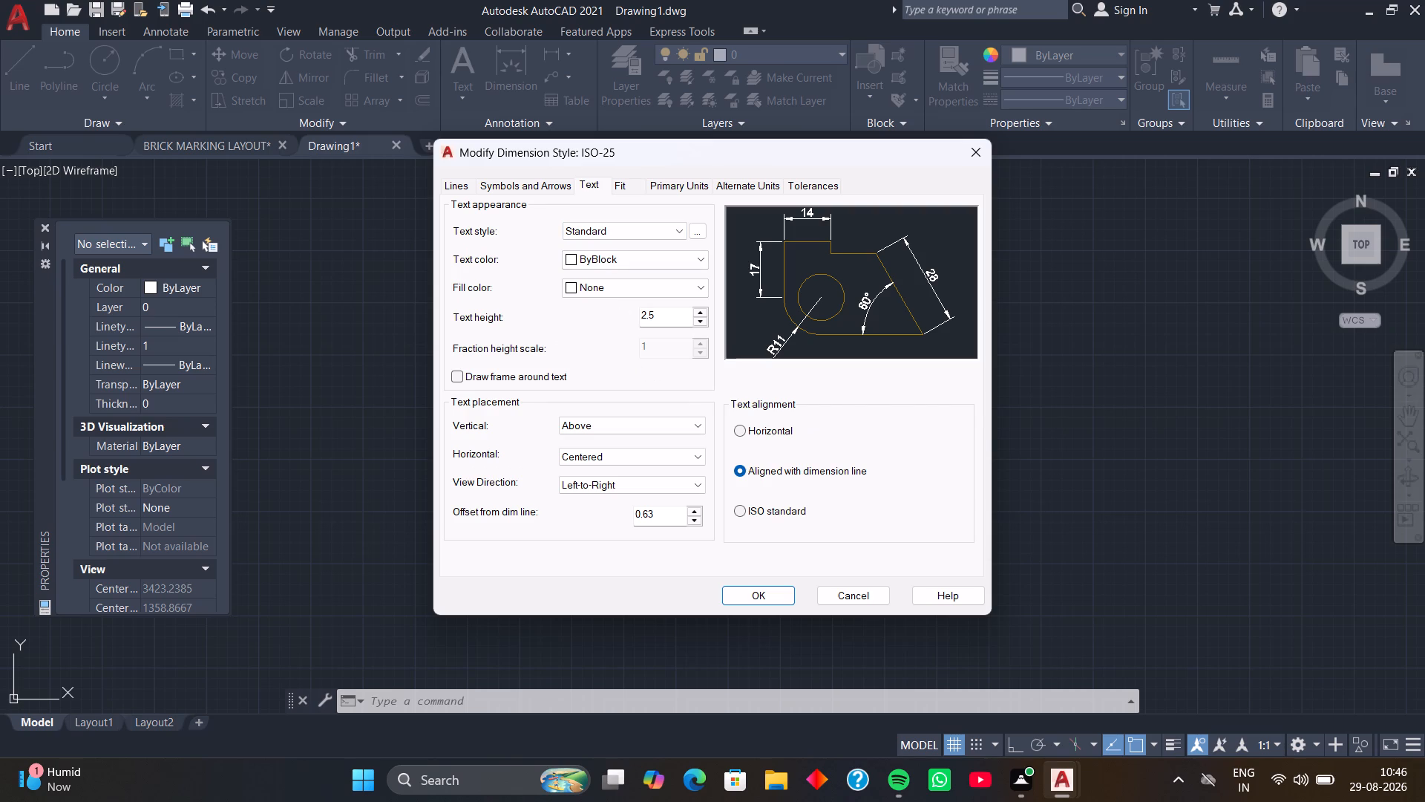
left_click(682, 322)
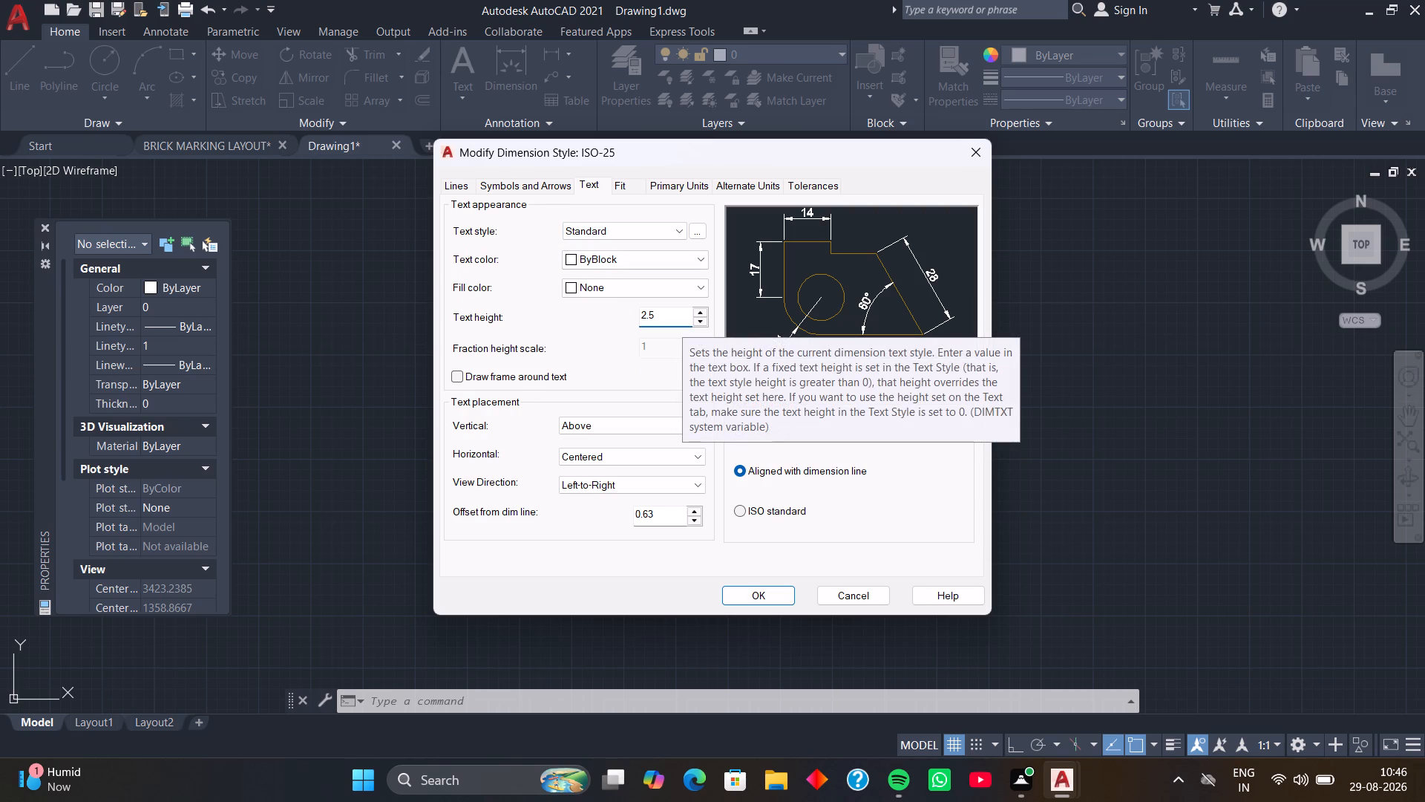
key("BackSpace")
key("BackSpace")
key("BackSpace")
key("5")
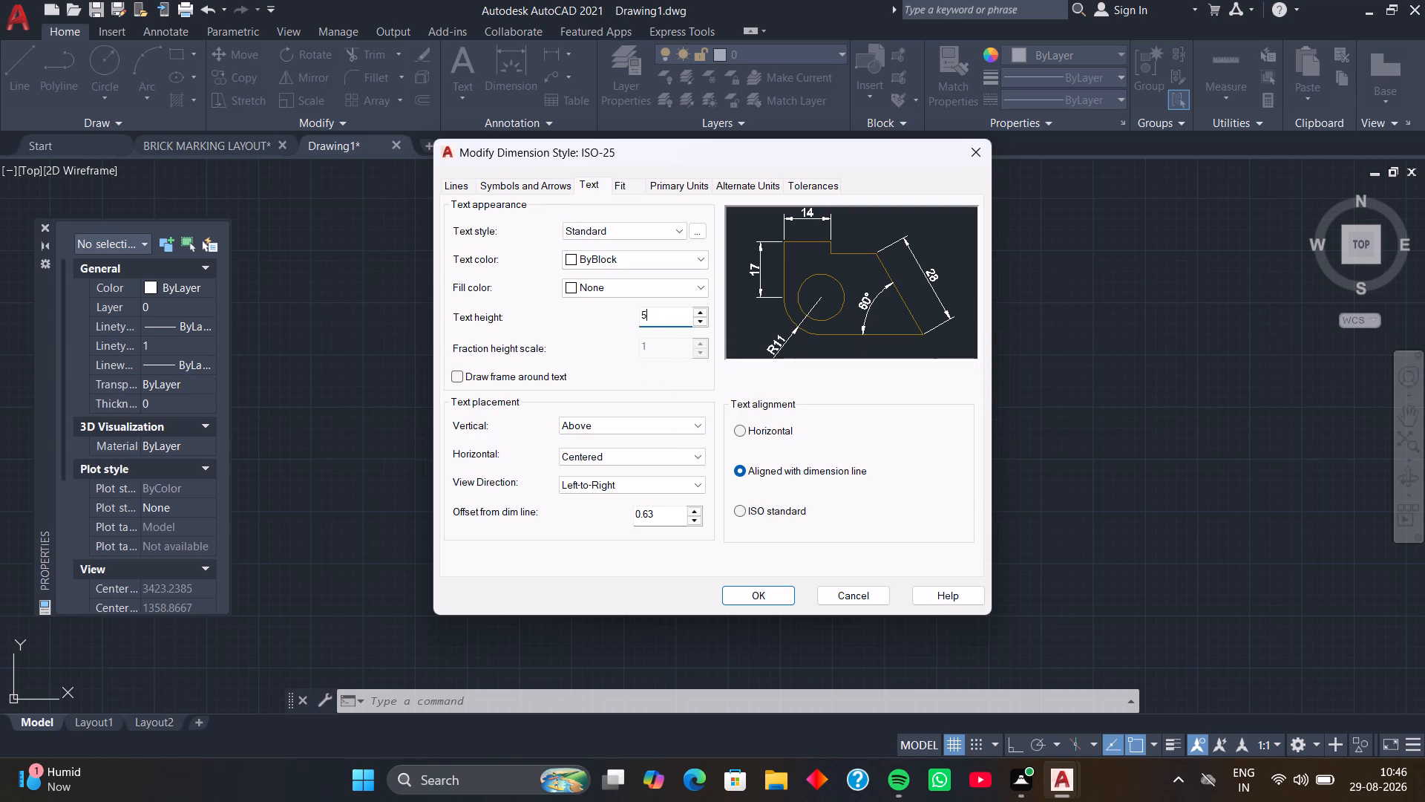
key("Return")
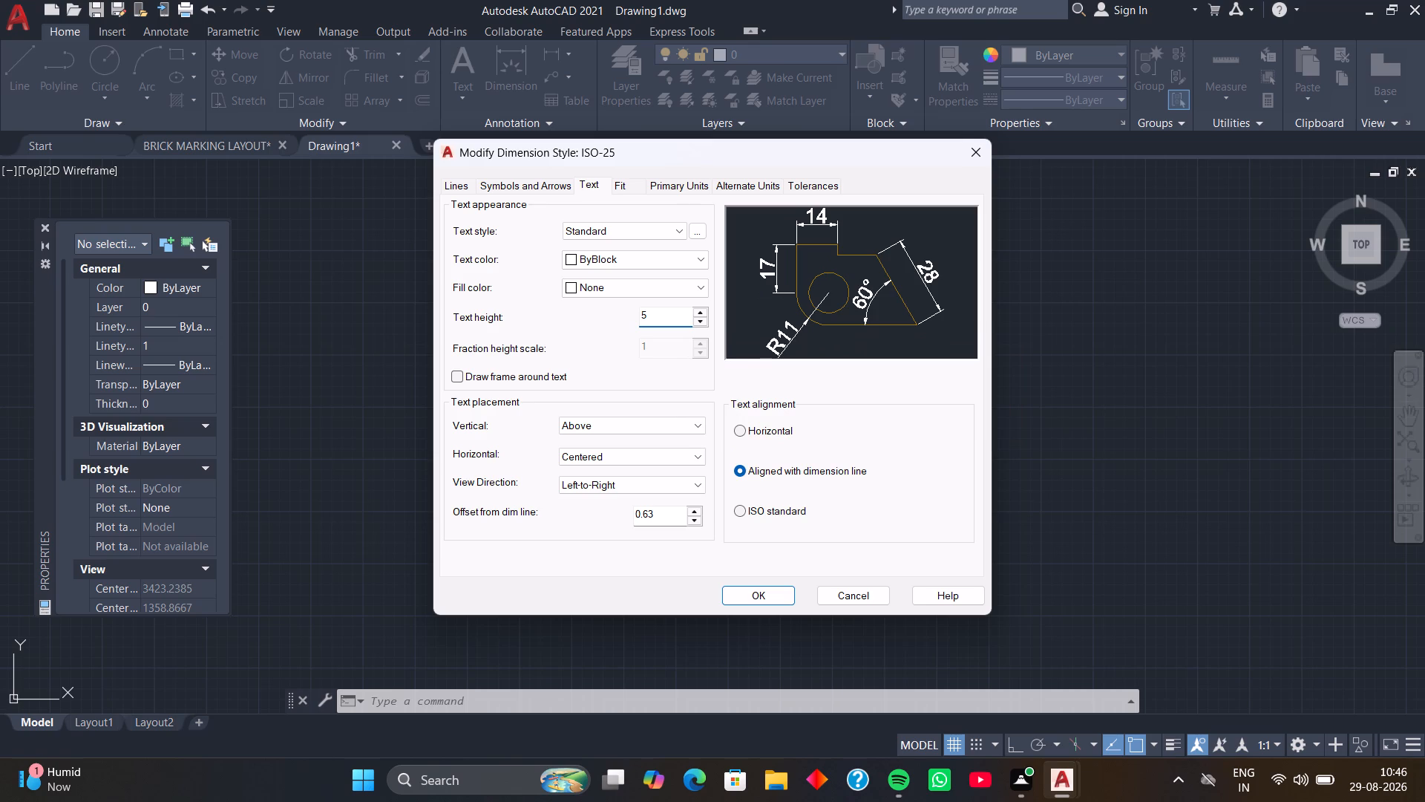
left_click(750, 600)
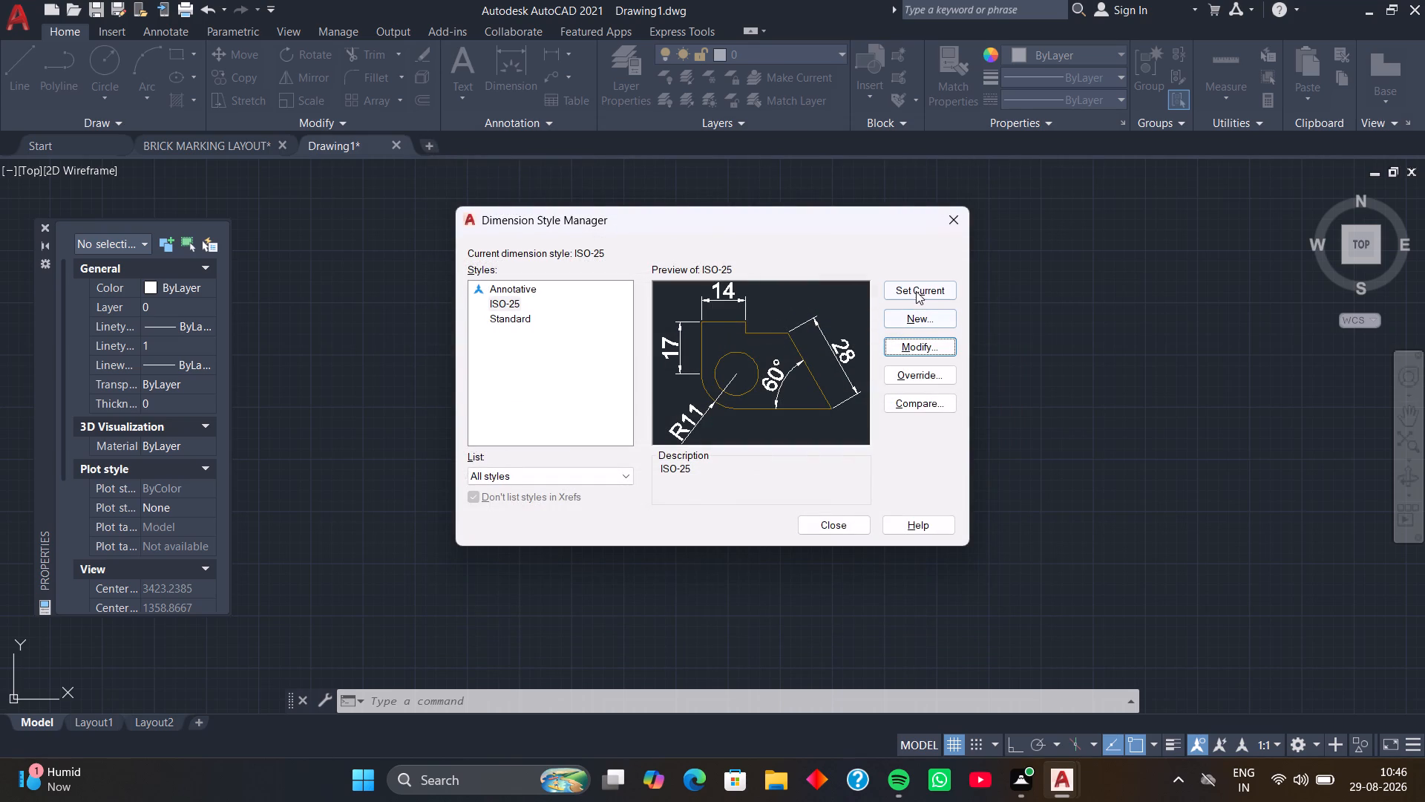
left_click(917, 291)
left_click(851, 526)
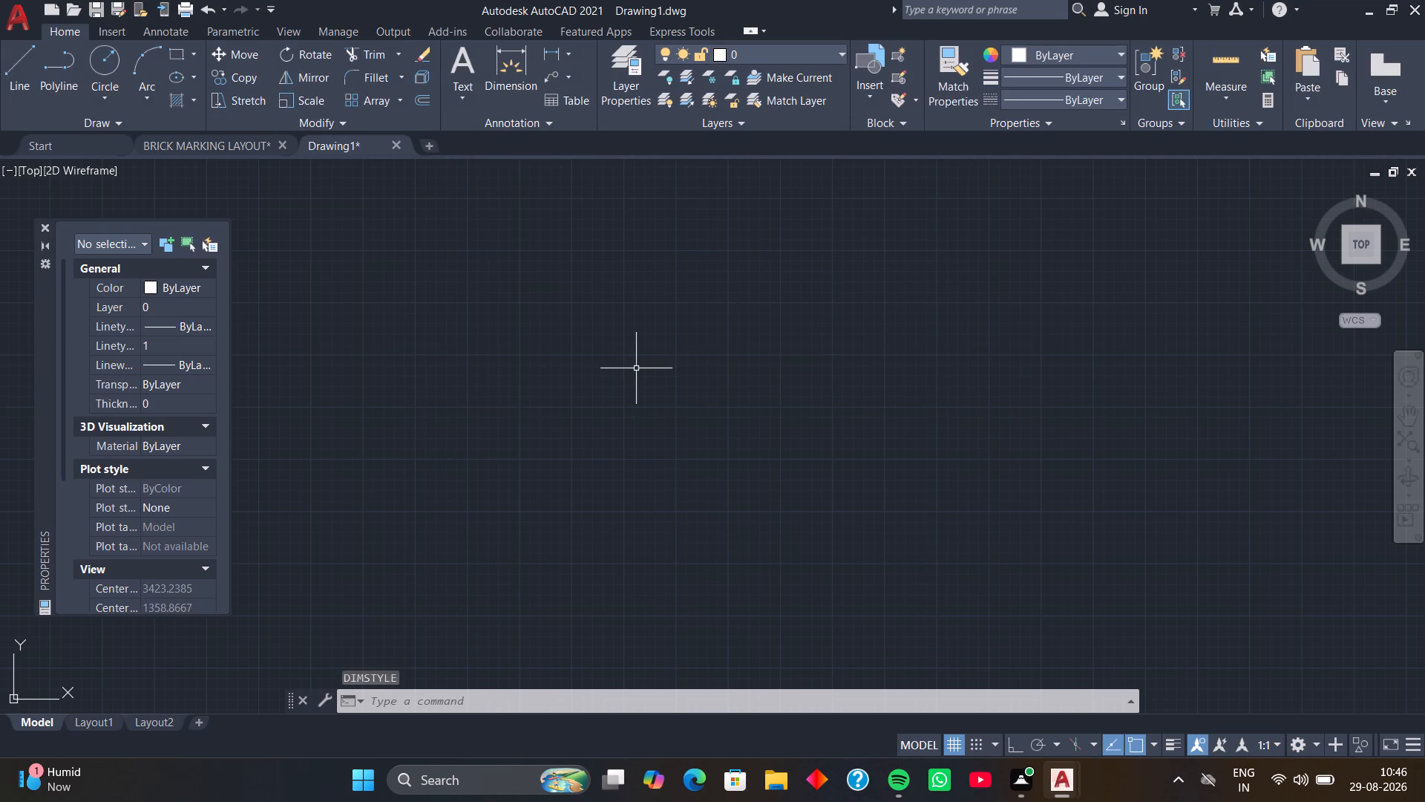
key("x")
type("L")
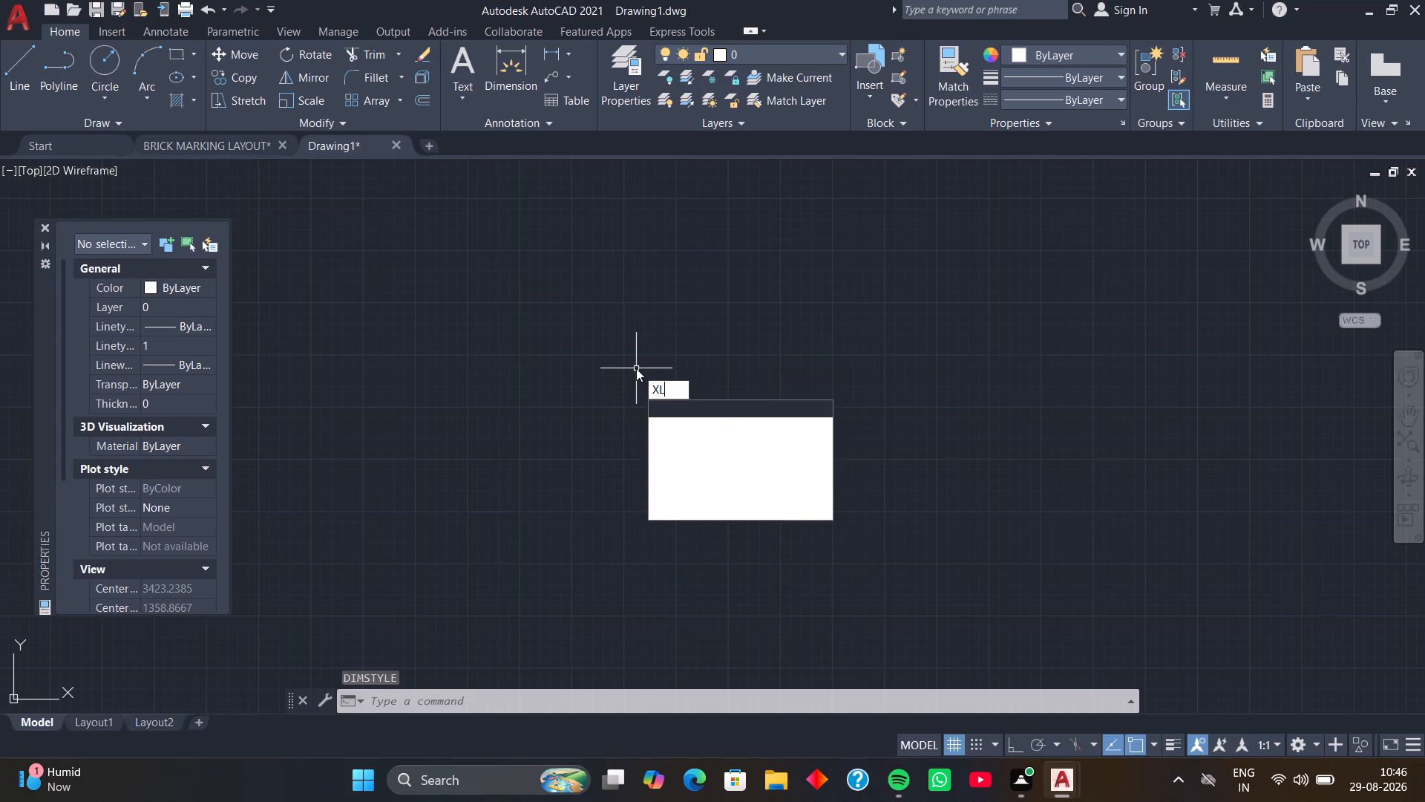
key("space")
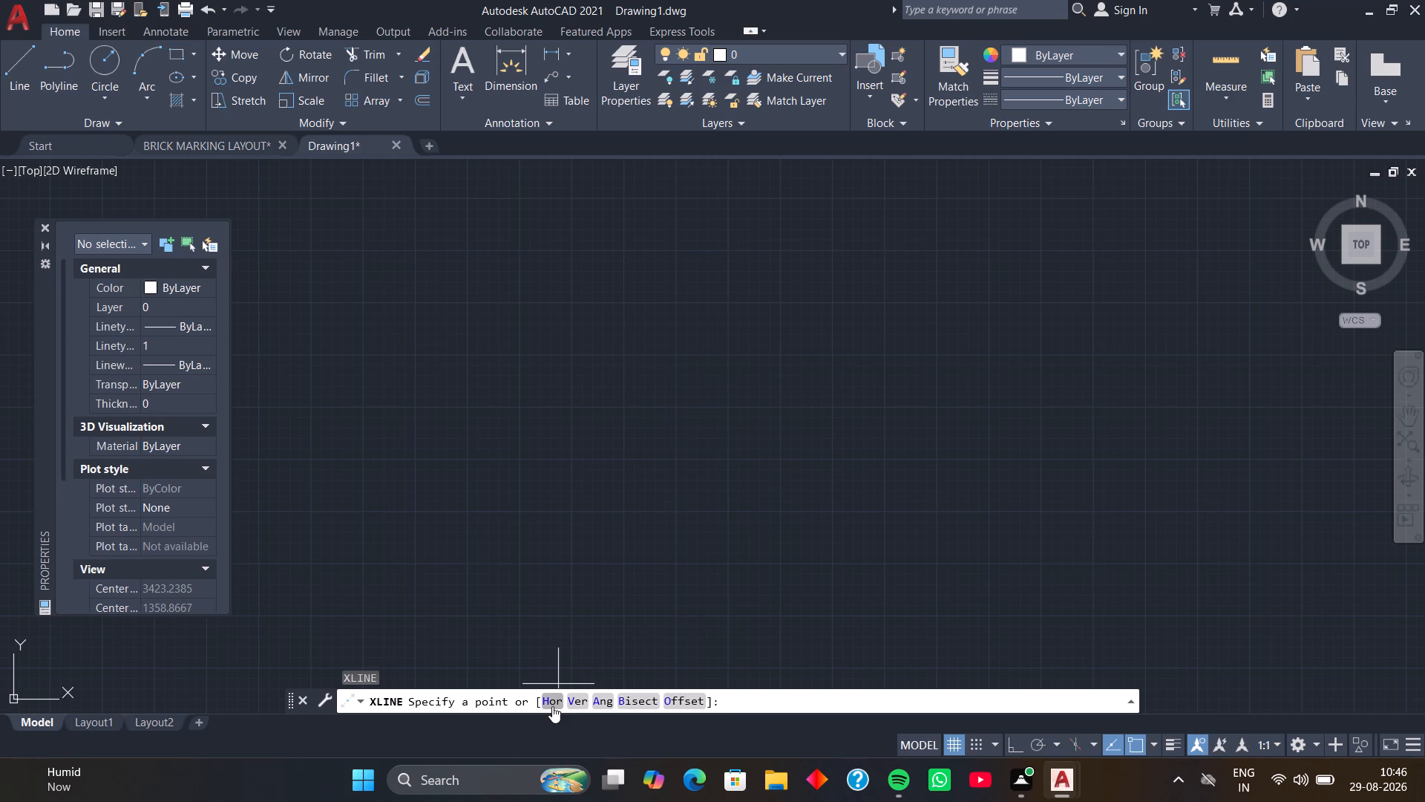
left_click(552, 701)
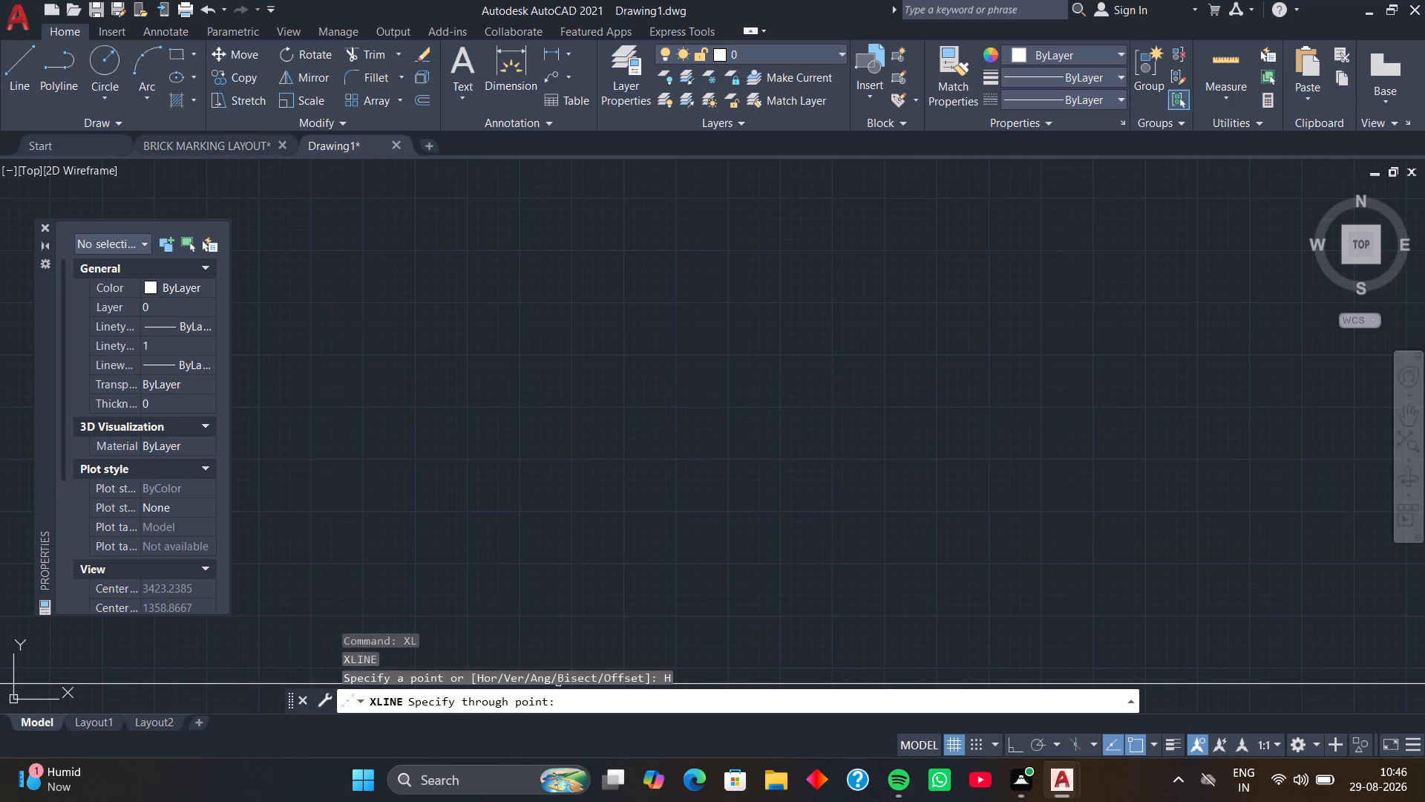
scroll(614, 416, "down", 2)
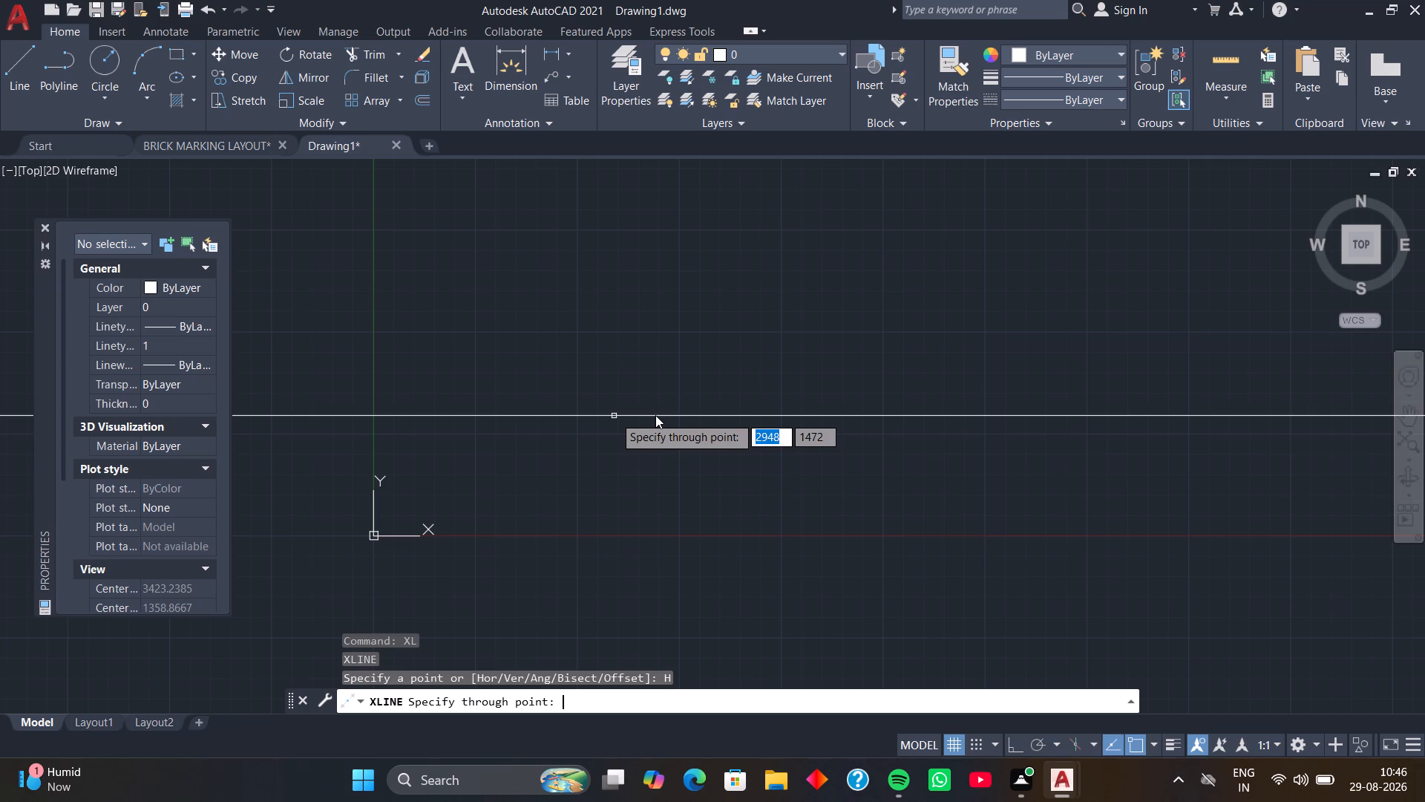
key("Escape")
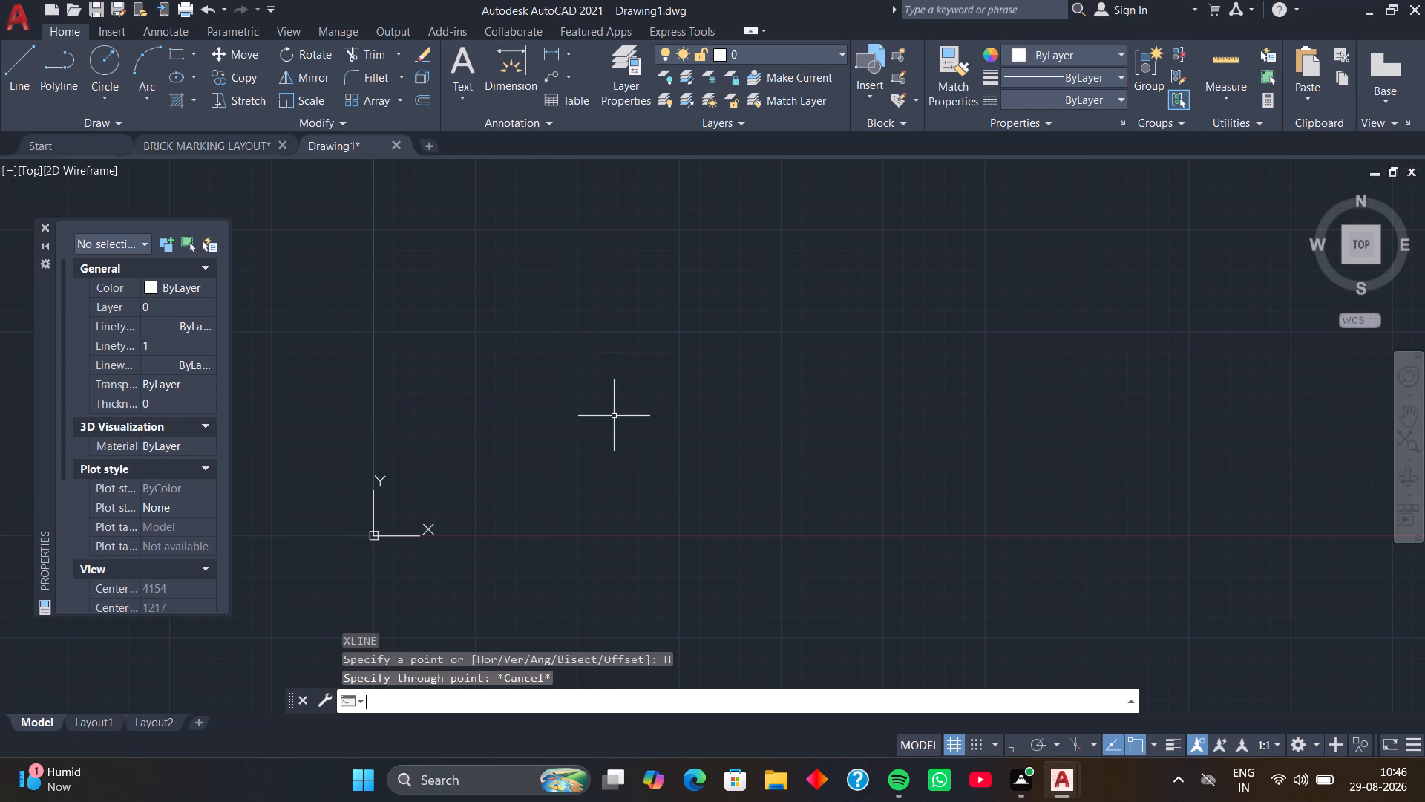
Draw a horizontal construction line above the origin.
type("XL")
key("space")
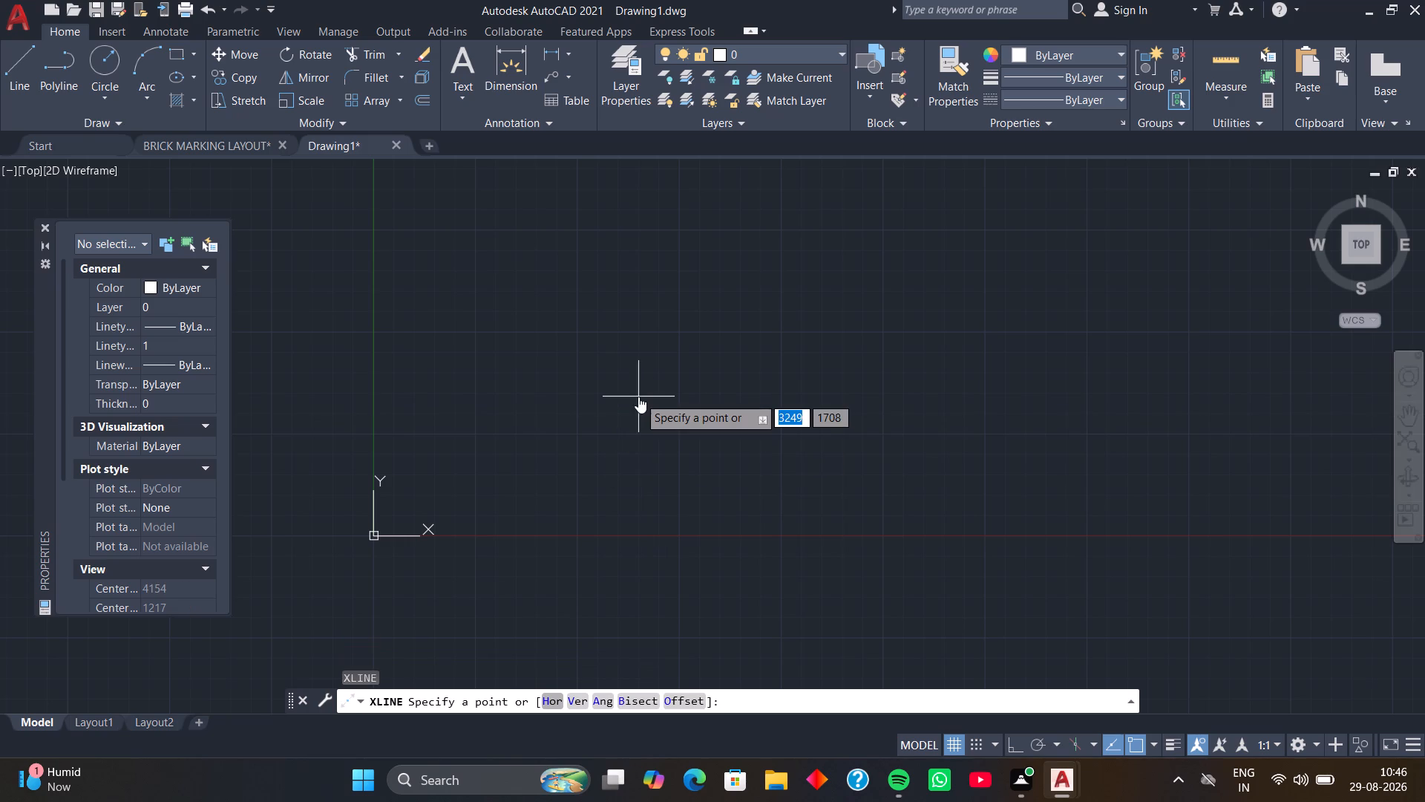
left_click(547, 704)
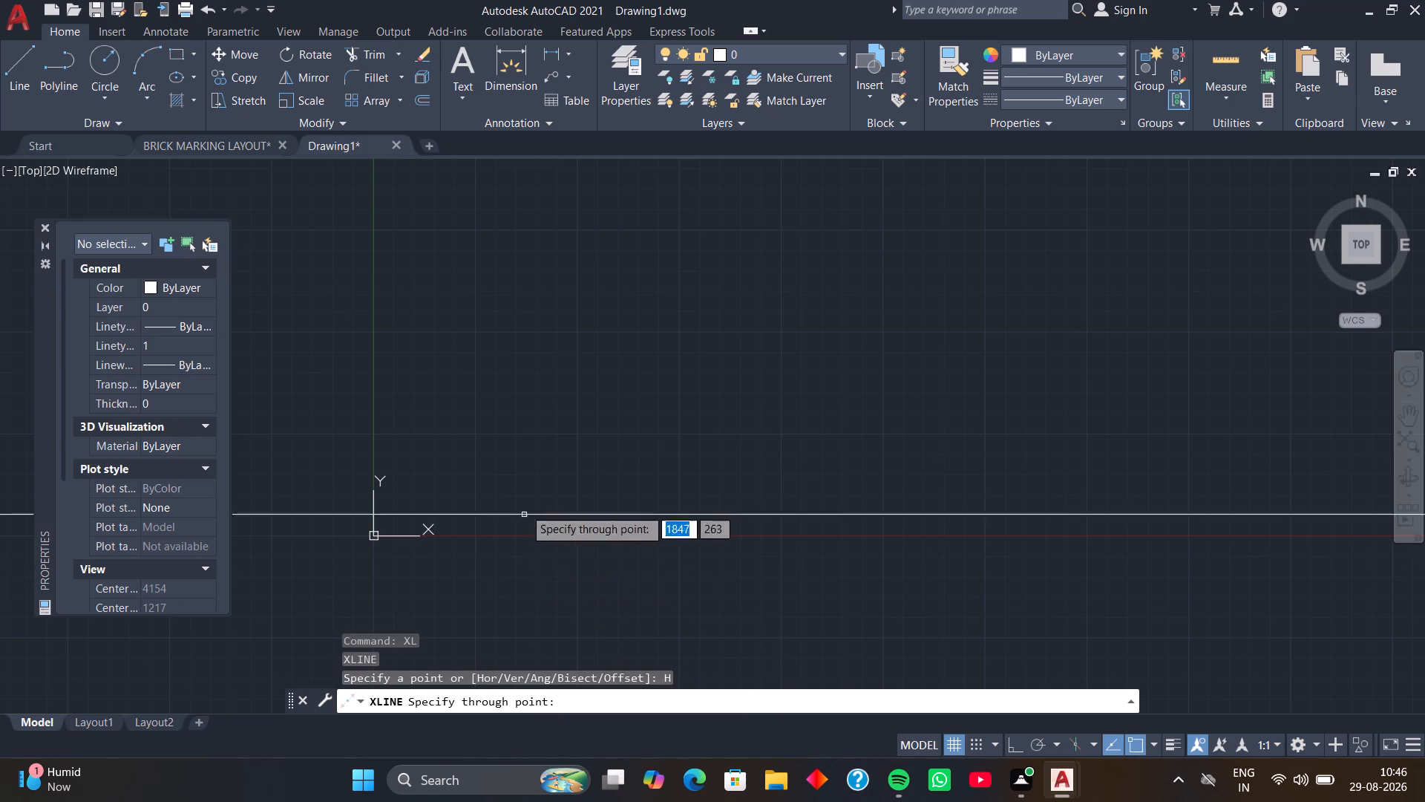
left_click(530, 313)
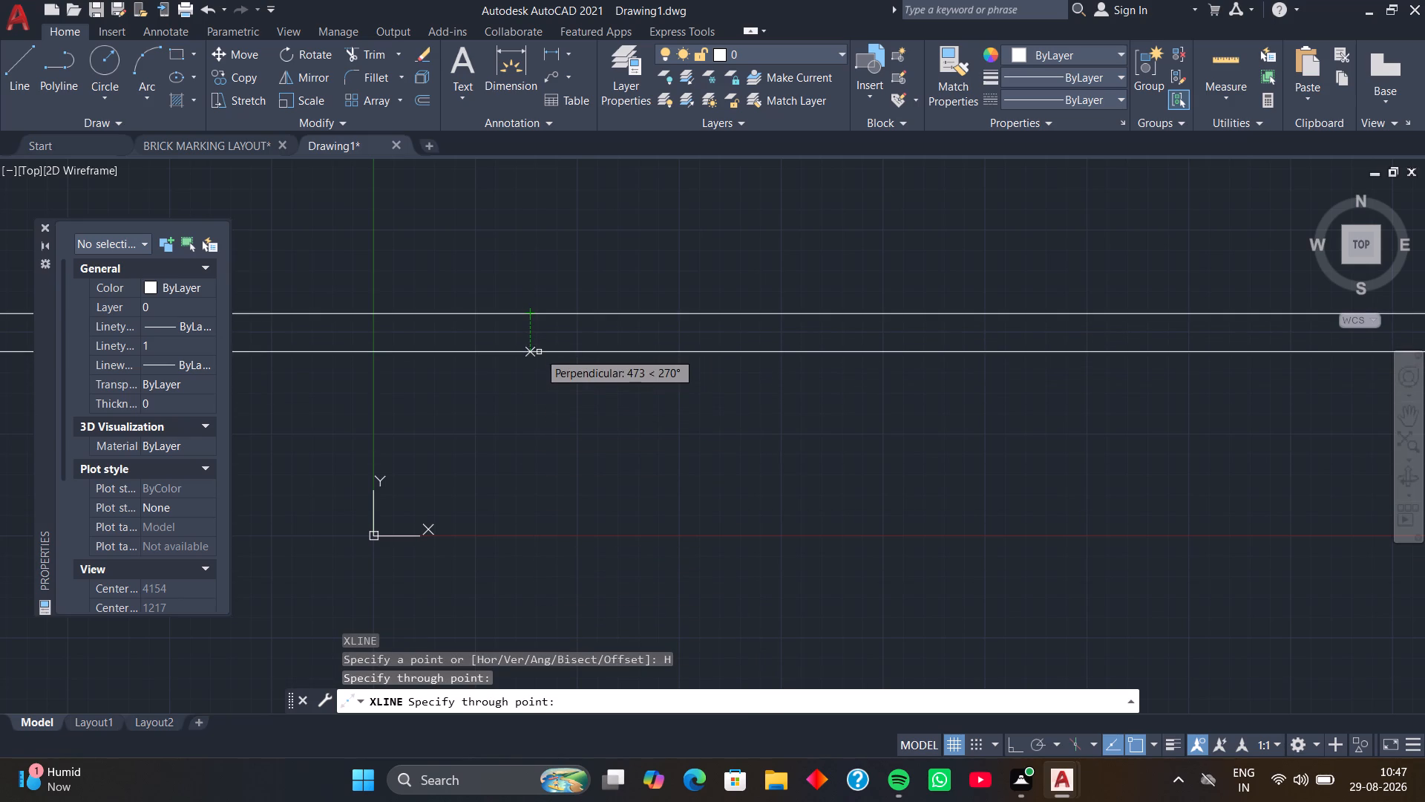
key("space")
Draw a vertical construction line at about X 1930, crossing the horizontal construction line.
key("space")
type("V")
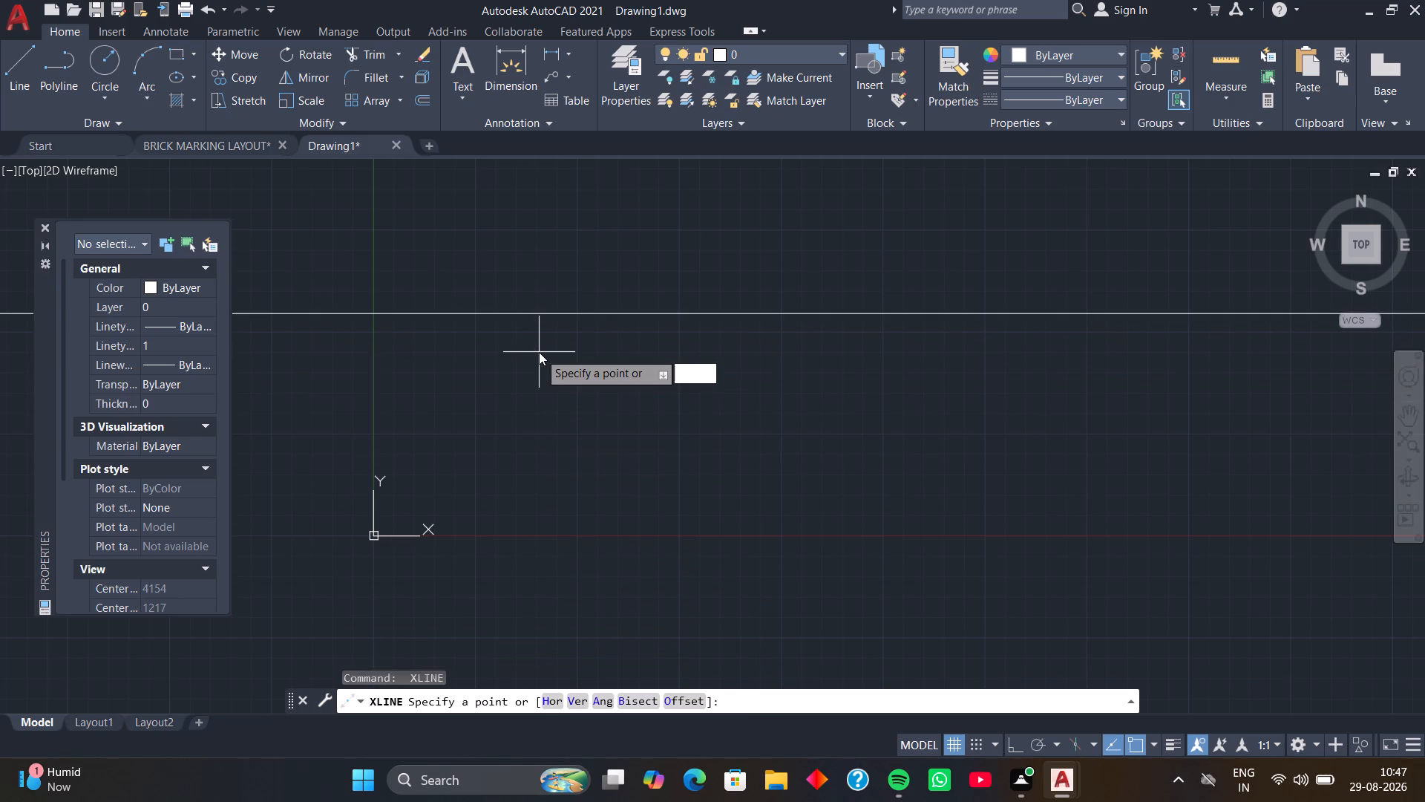
key("space")
left_click(531, 349)
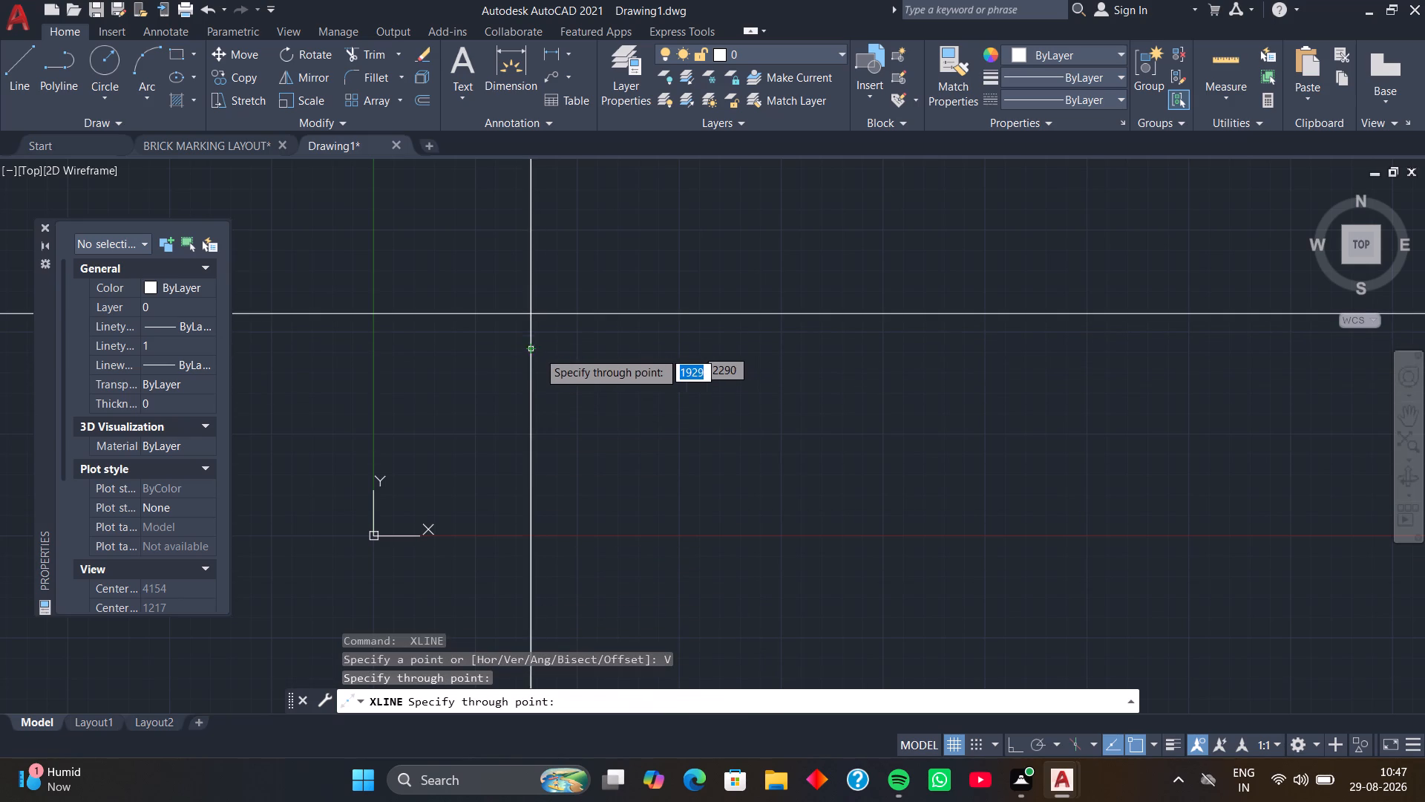
key("space")
Trim the construction lines above and left of their intersection so they form a top-left corner.
type("TR")
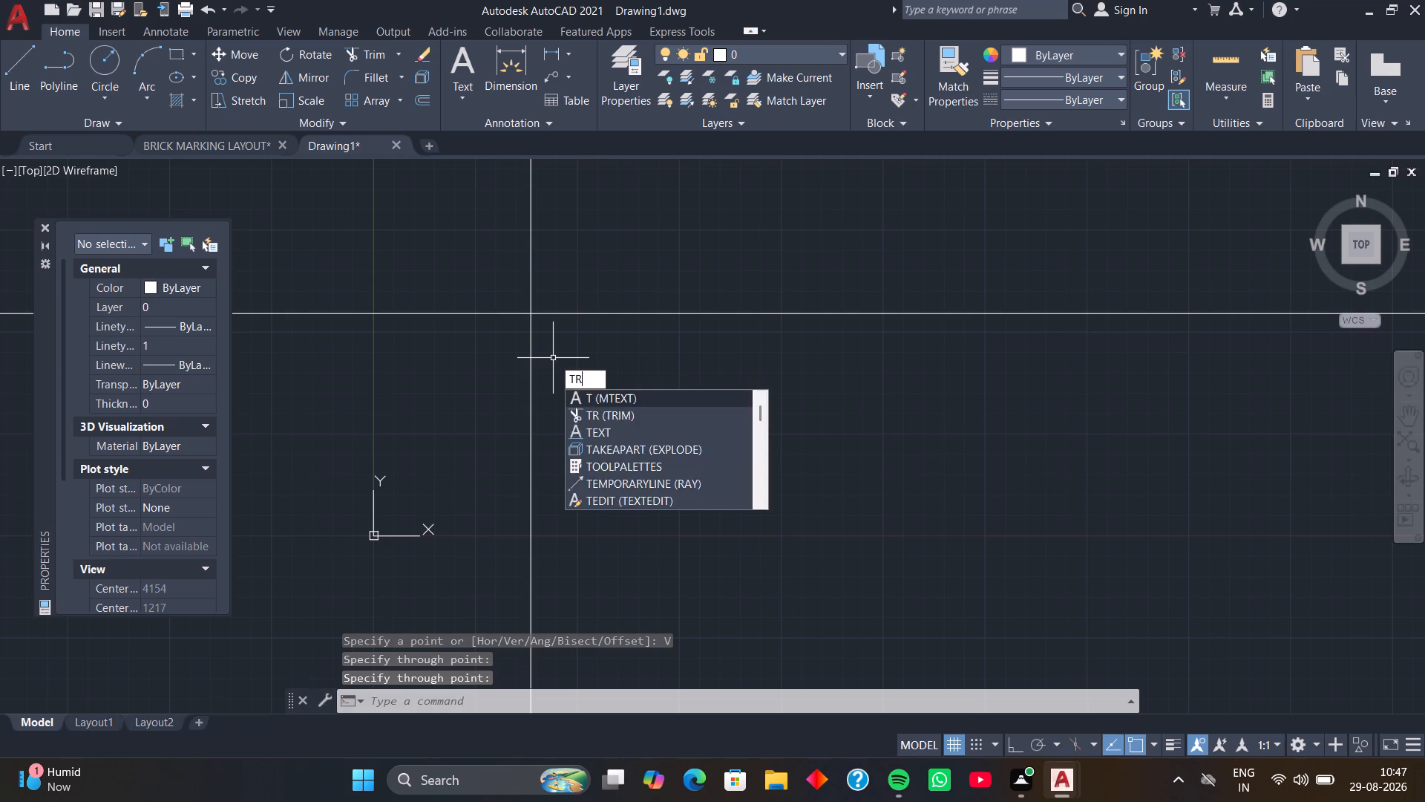
key("space")
left_click_drag(544, 261, 499, 270)
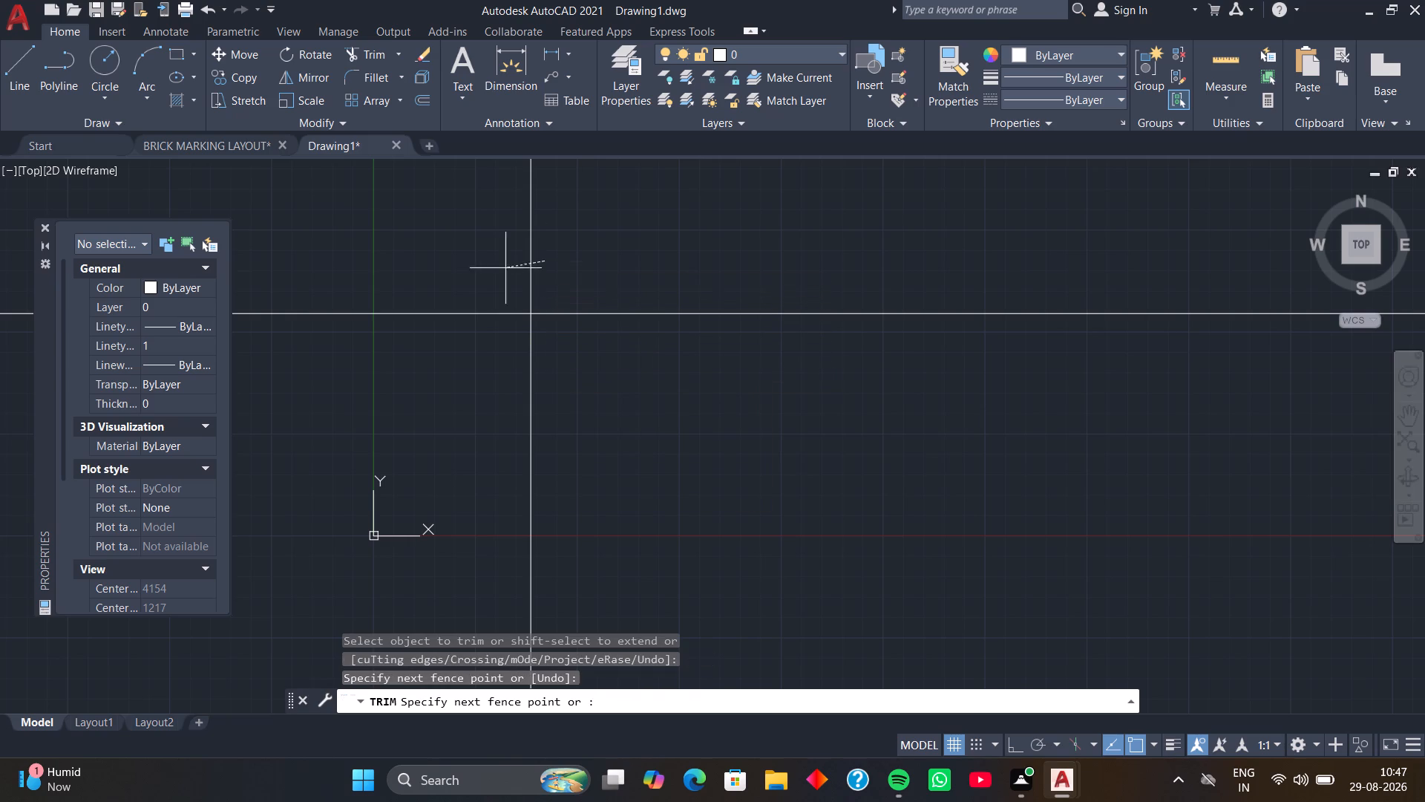
left_click_drag(499, 270, 466, 362)
scroll(487, 353, "down", 1)
middle_click_drag(487, 353, 444, 328)
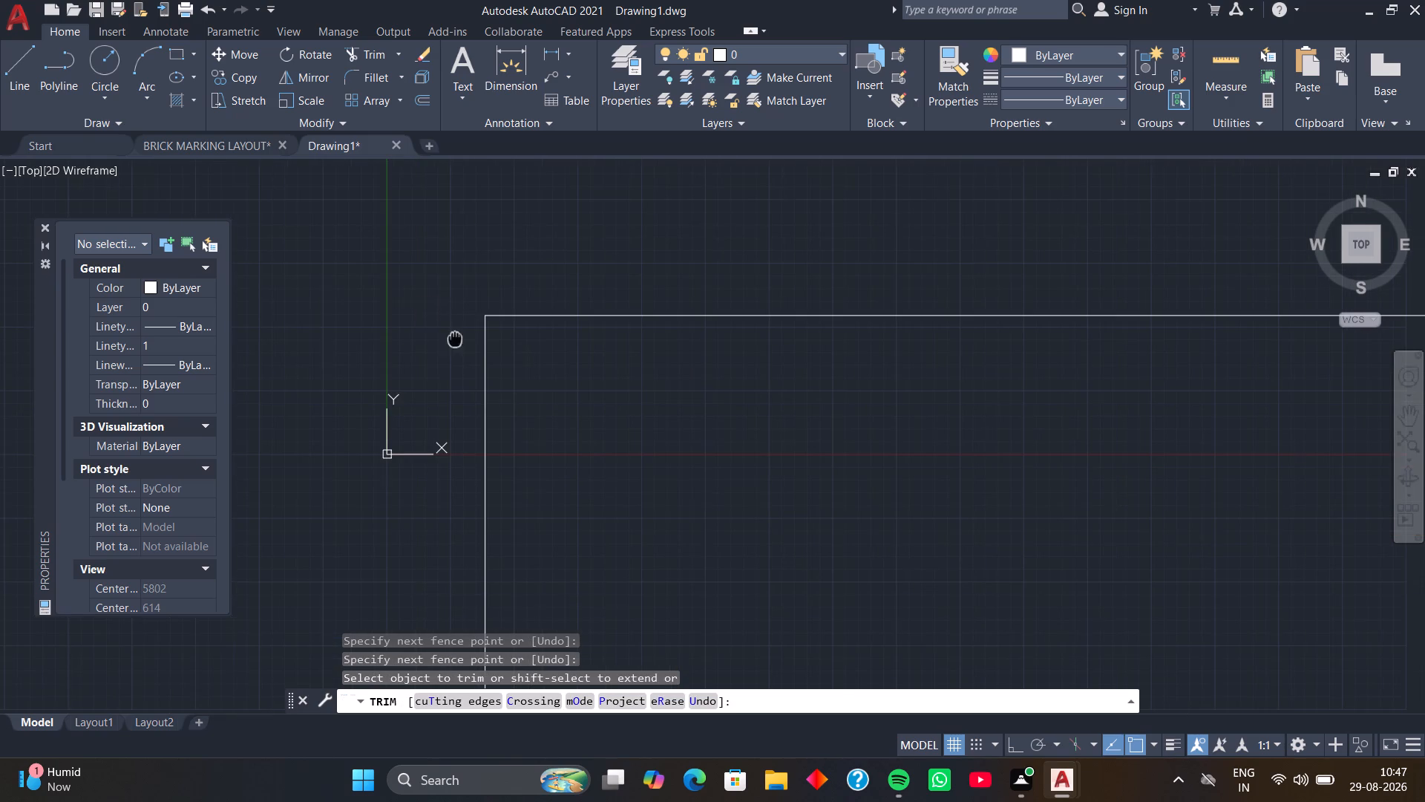
middle_click_drag(444, 328, 430, 316)
middle_click_drag(514, 363, 478, 340)
key("space")
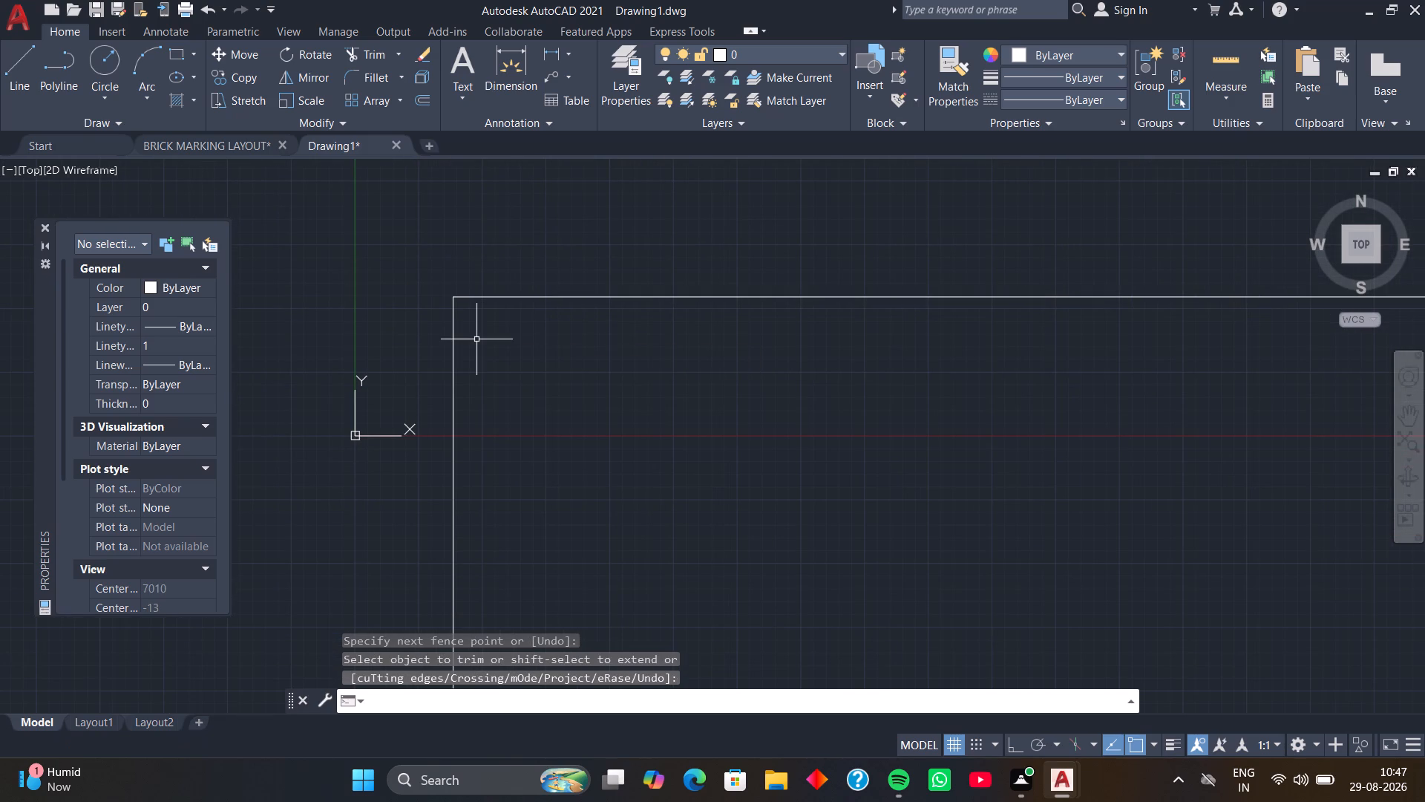
Offset the horizontal line of the corner downward with the Through option.
type("O")
key("space")
key("space")
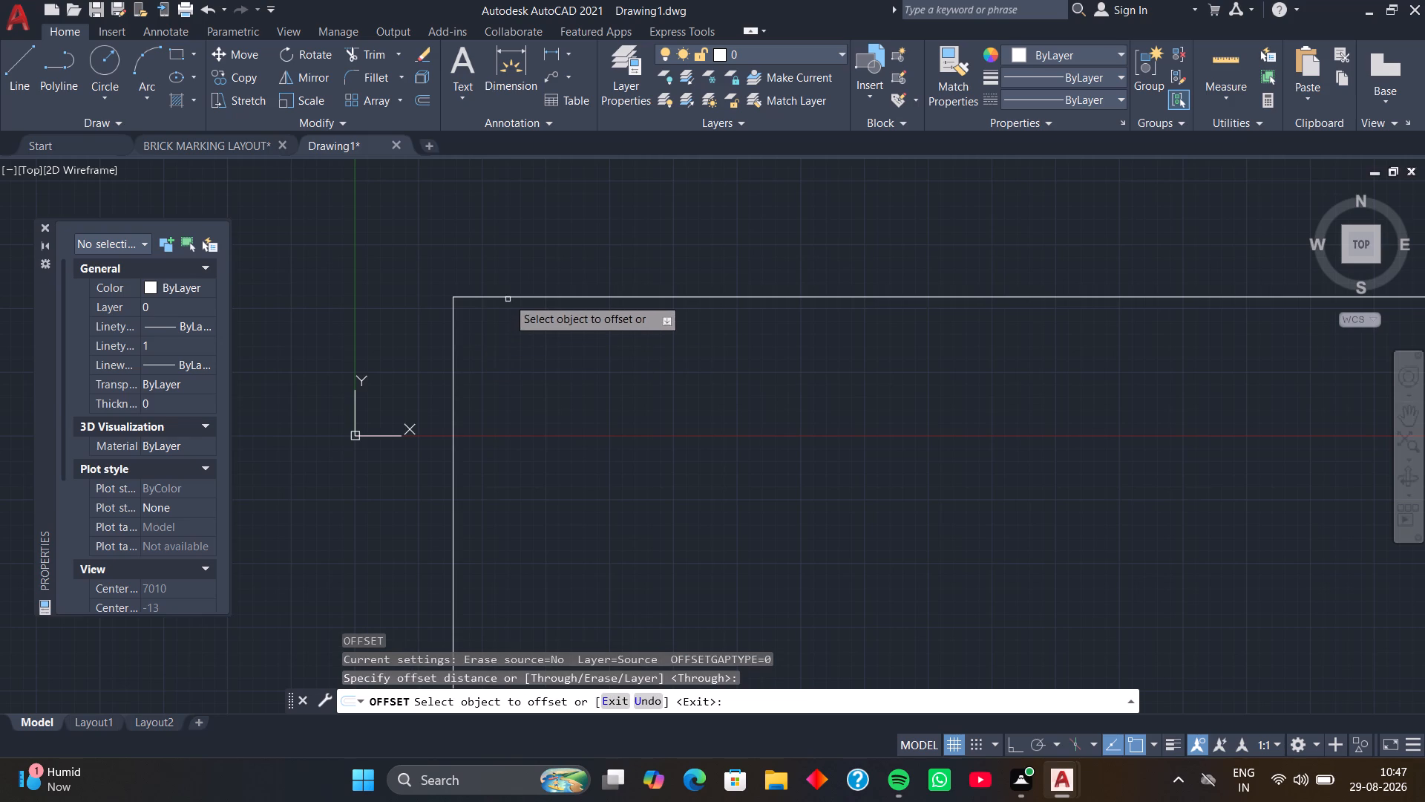
left_click(508, 298)
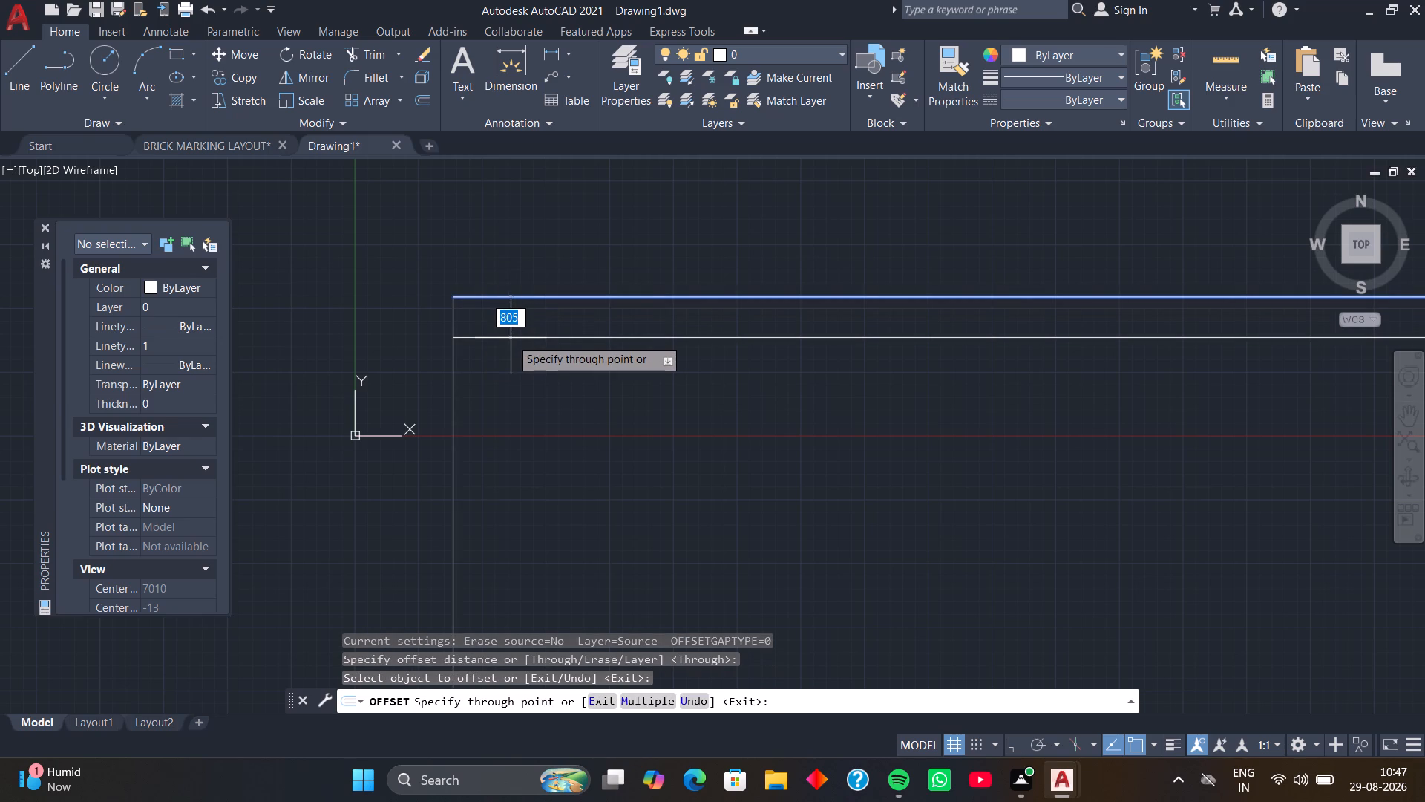
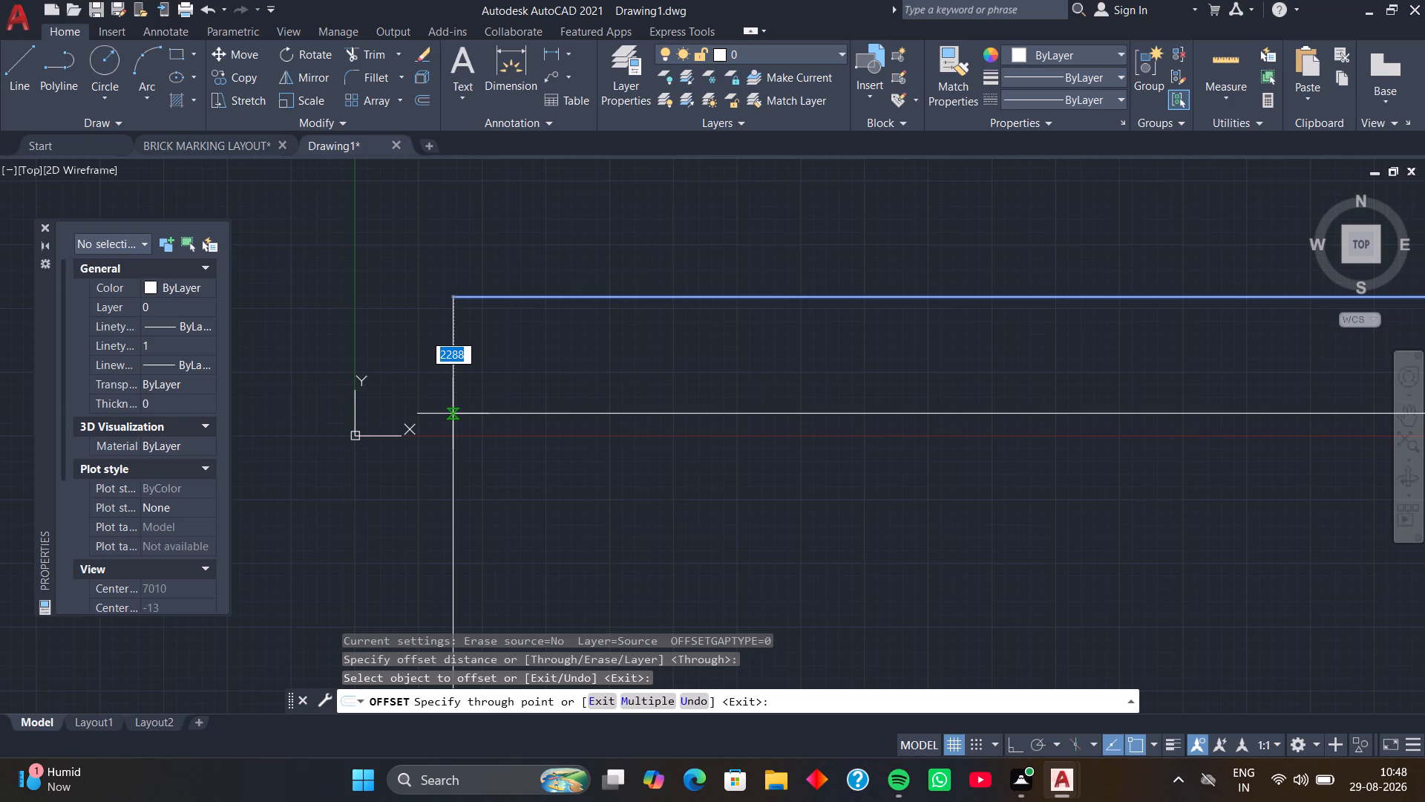
Offset the outer corner's horizontal and vertical lines inward by 230 each.
type("230")
key("Return")
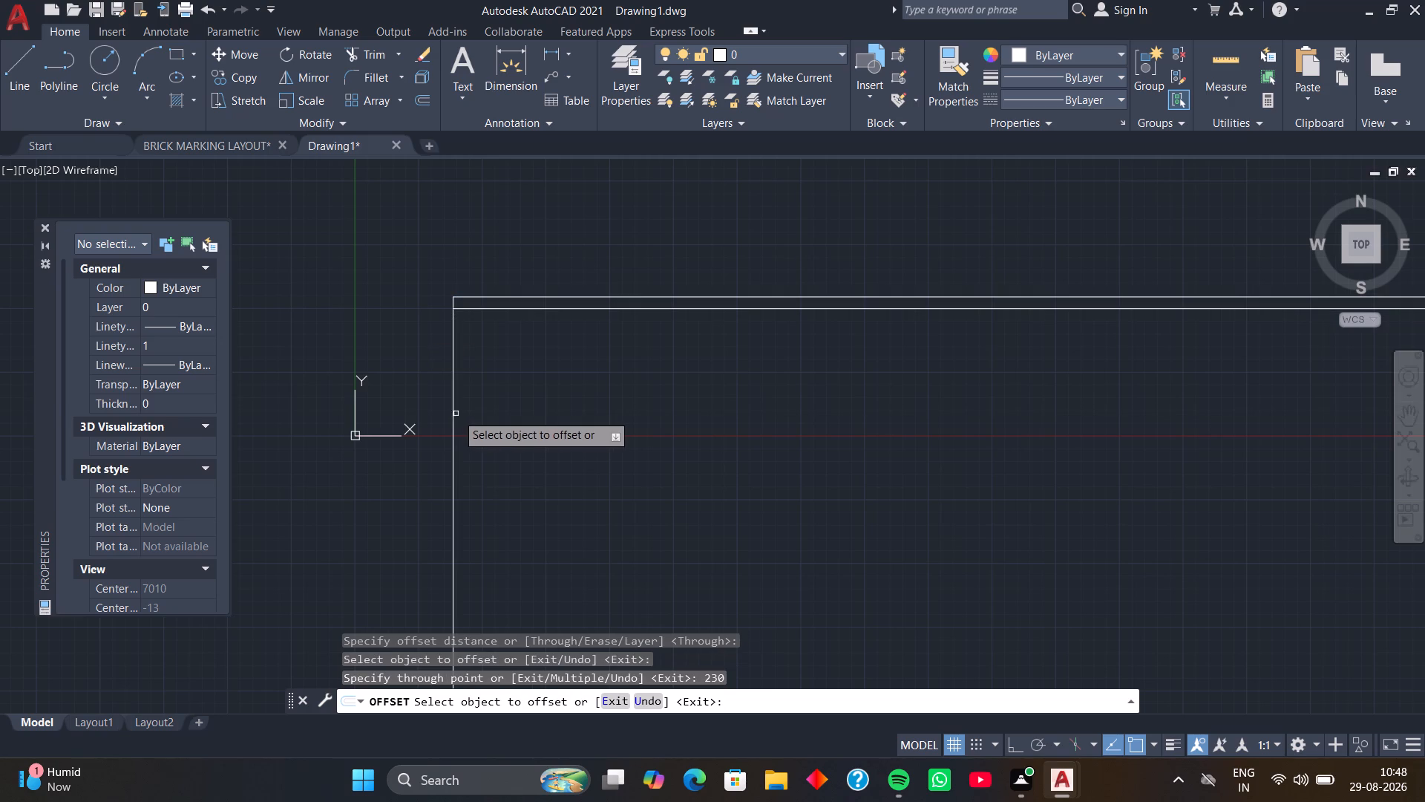
left_click(454, 411)
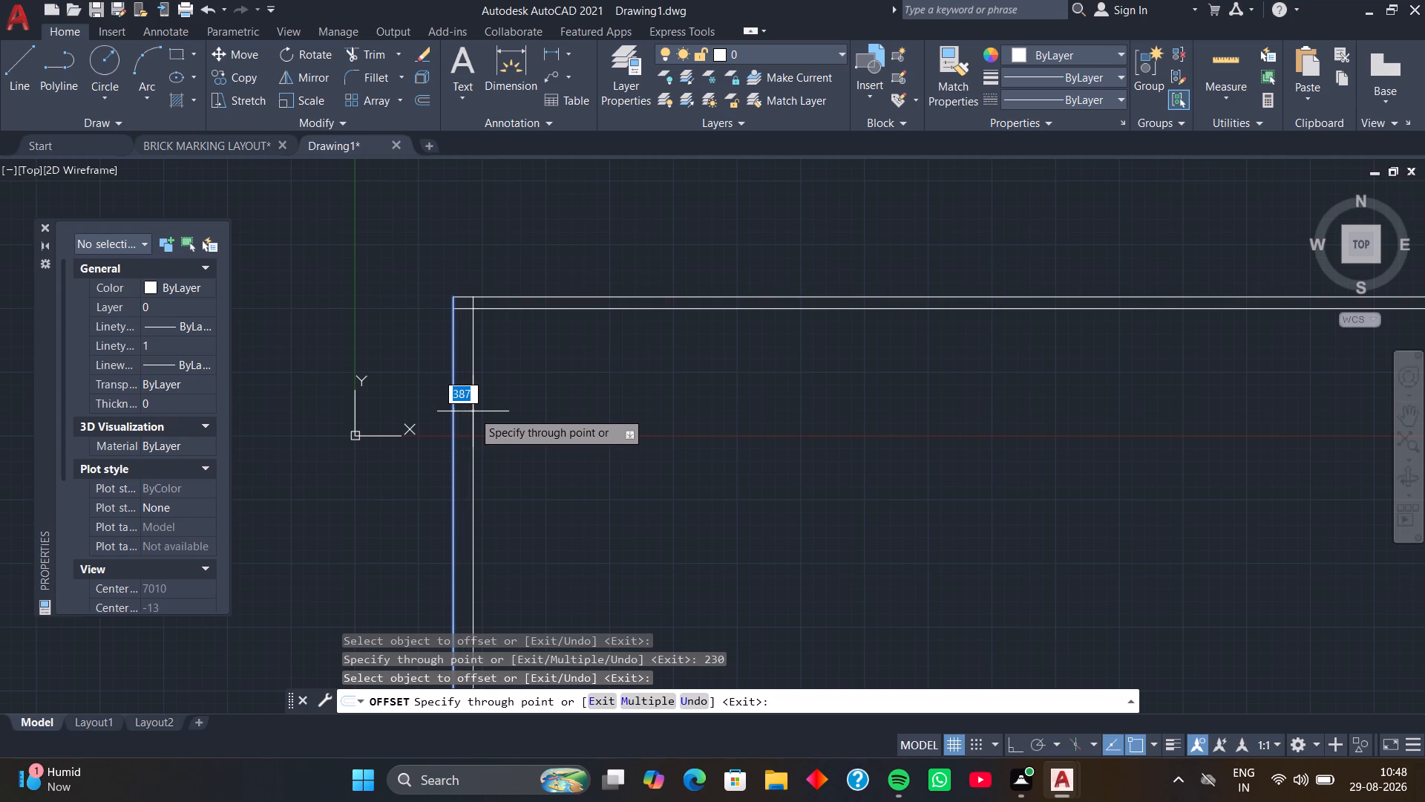
type("230")
key("Return")
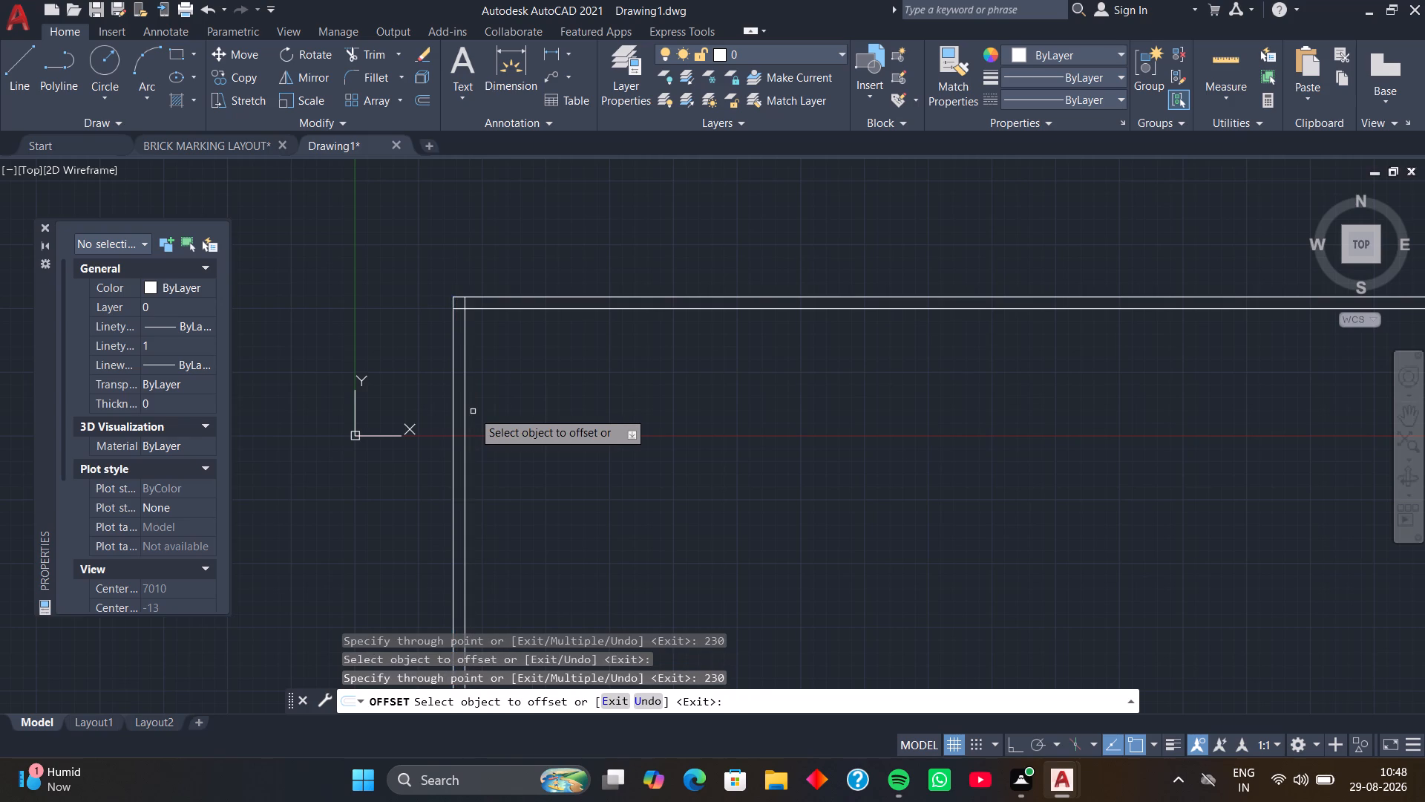
Trim the overlapping ends of the two 230 offset lines so they form a clean inner corner.
scroll(461, 358, "up", 3)
middle_click_drag(436, 302, 477, 348)
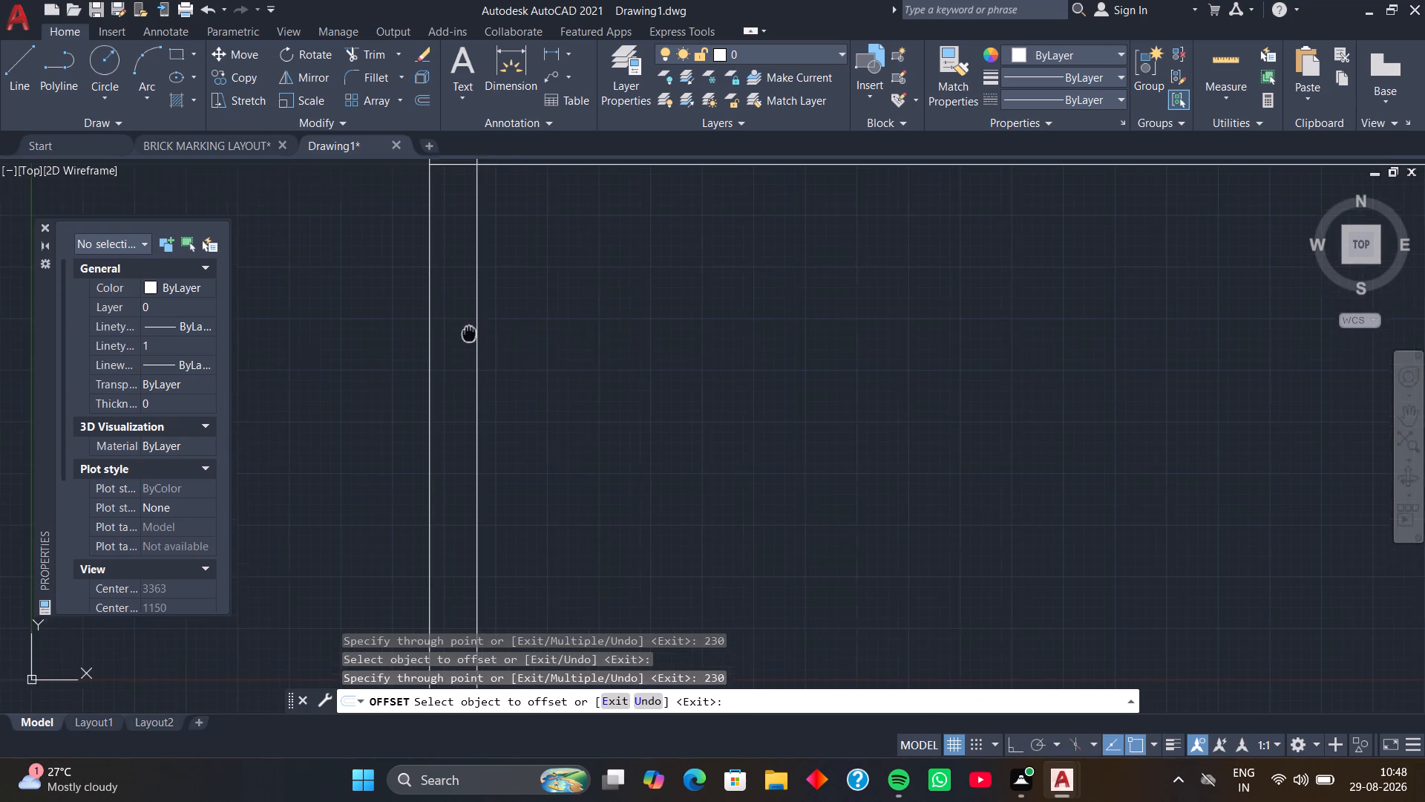
middle_click_drag(477, 348, 534, 521)
middle_click_drag(523, 431, 513, 454)
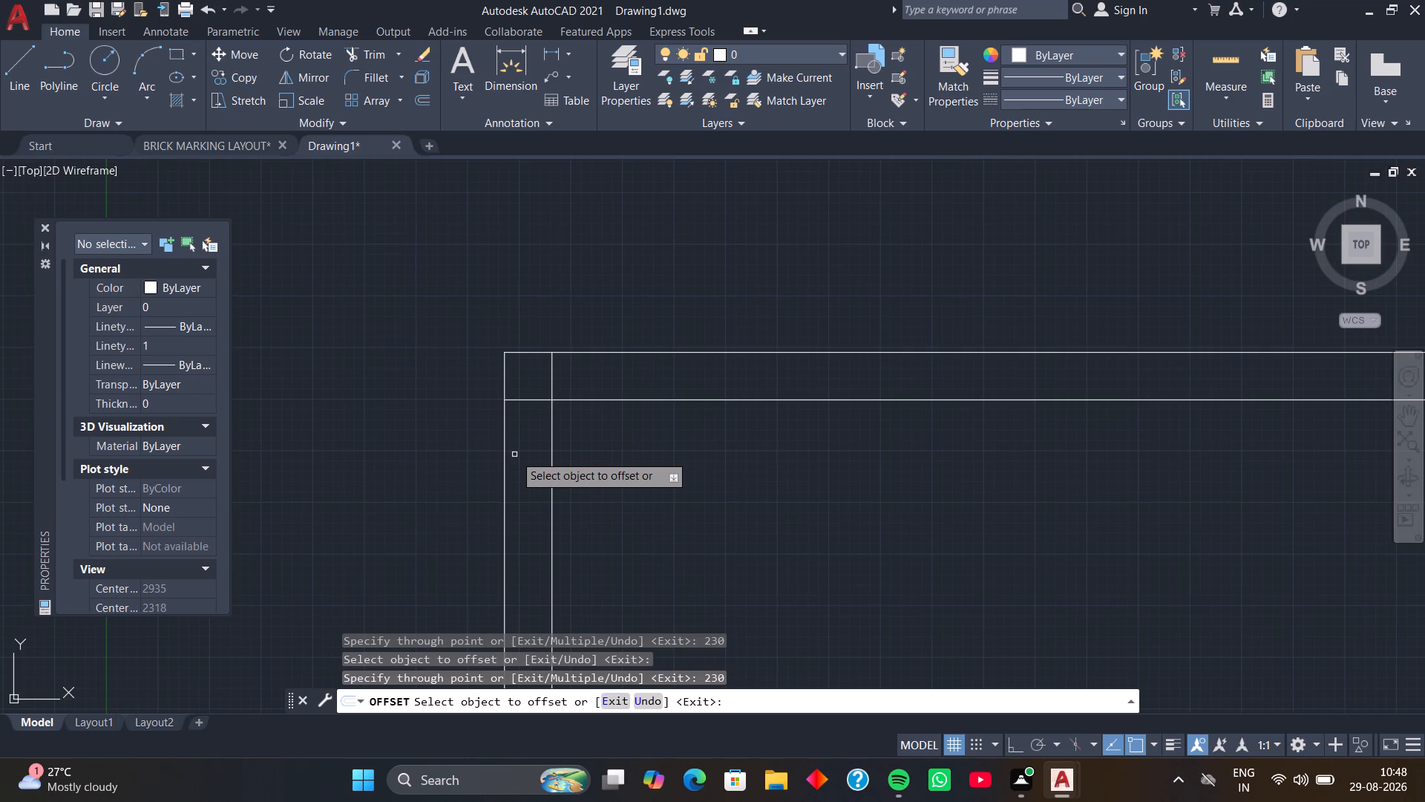
key("space")
type("TR")
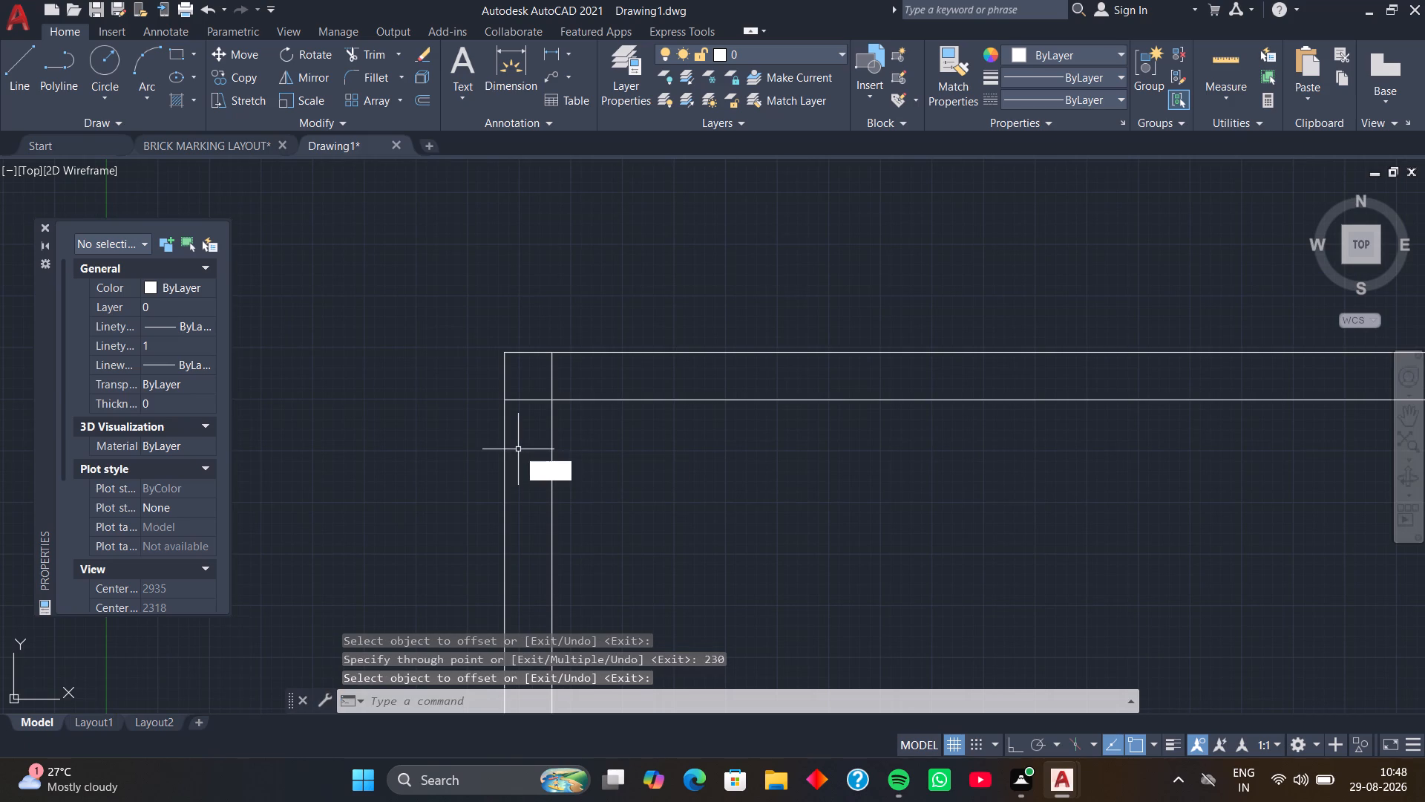
key("space")
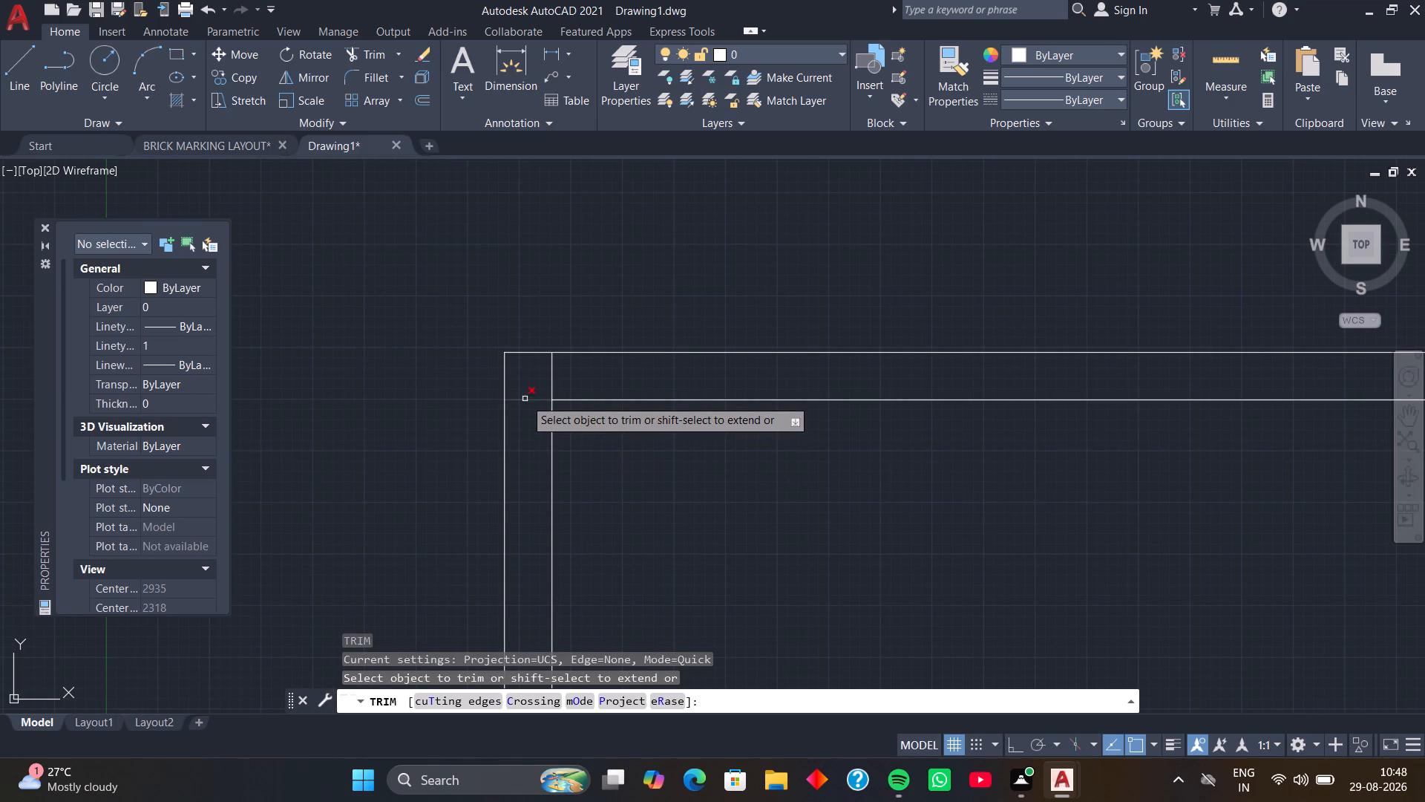
left_click(525, 399)
left_click(554, 374)
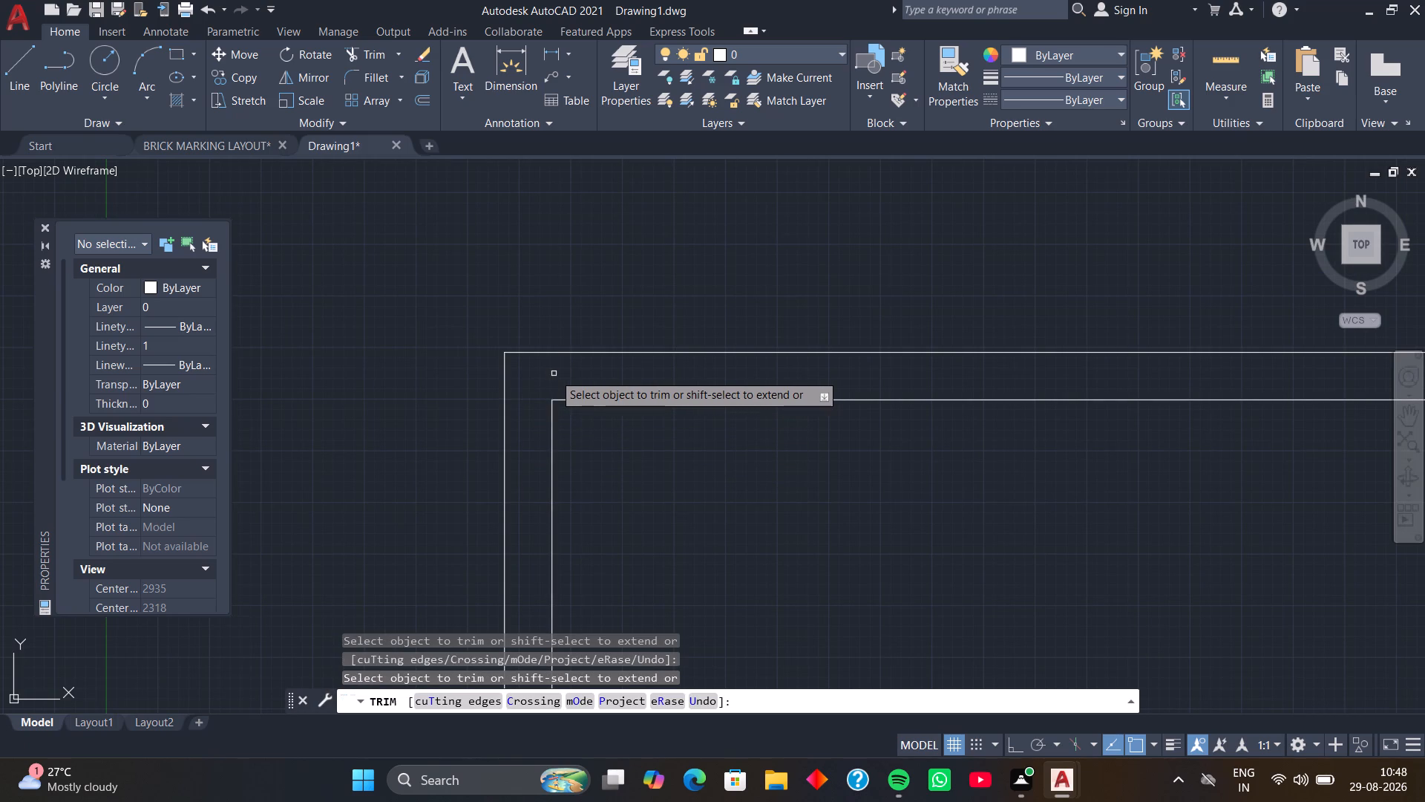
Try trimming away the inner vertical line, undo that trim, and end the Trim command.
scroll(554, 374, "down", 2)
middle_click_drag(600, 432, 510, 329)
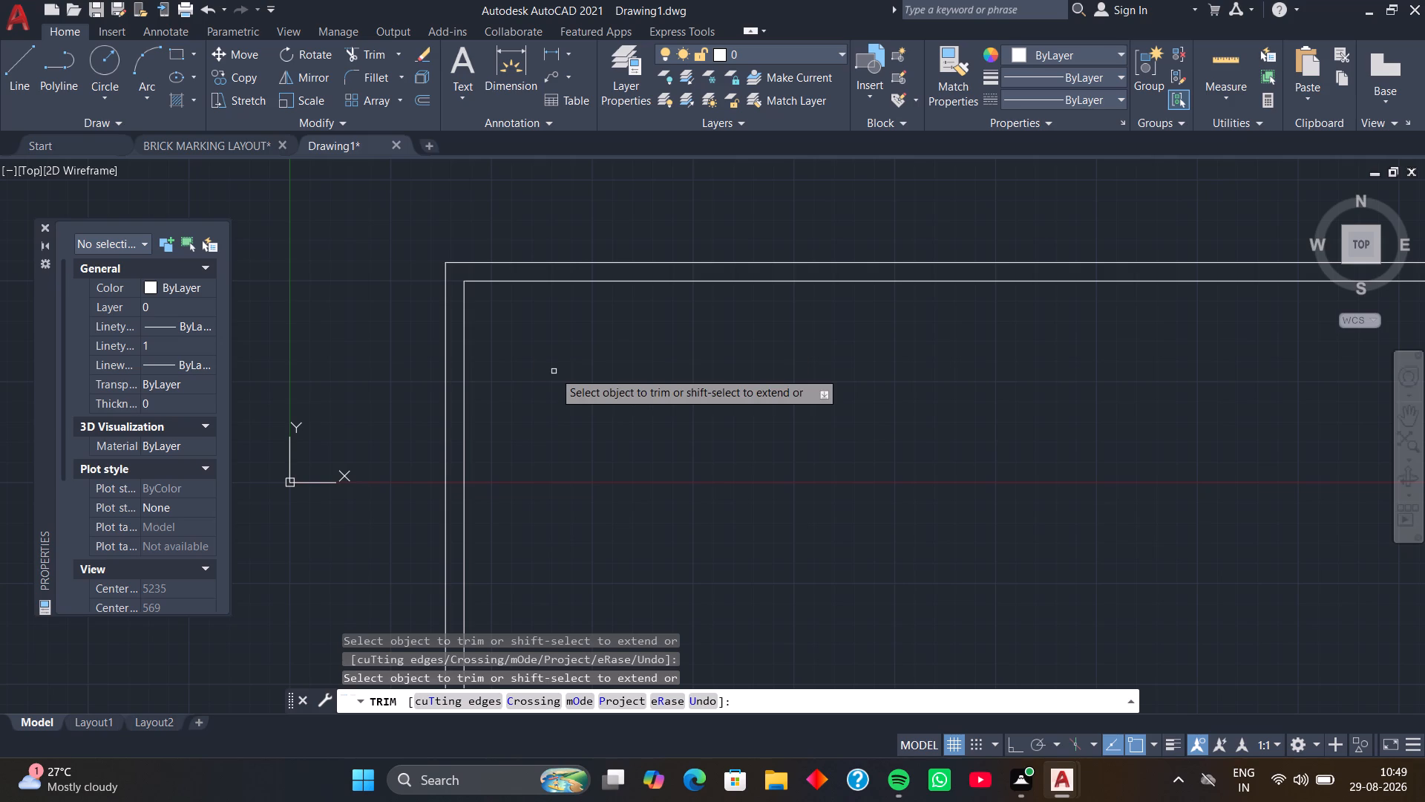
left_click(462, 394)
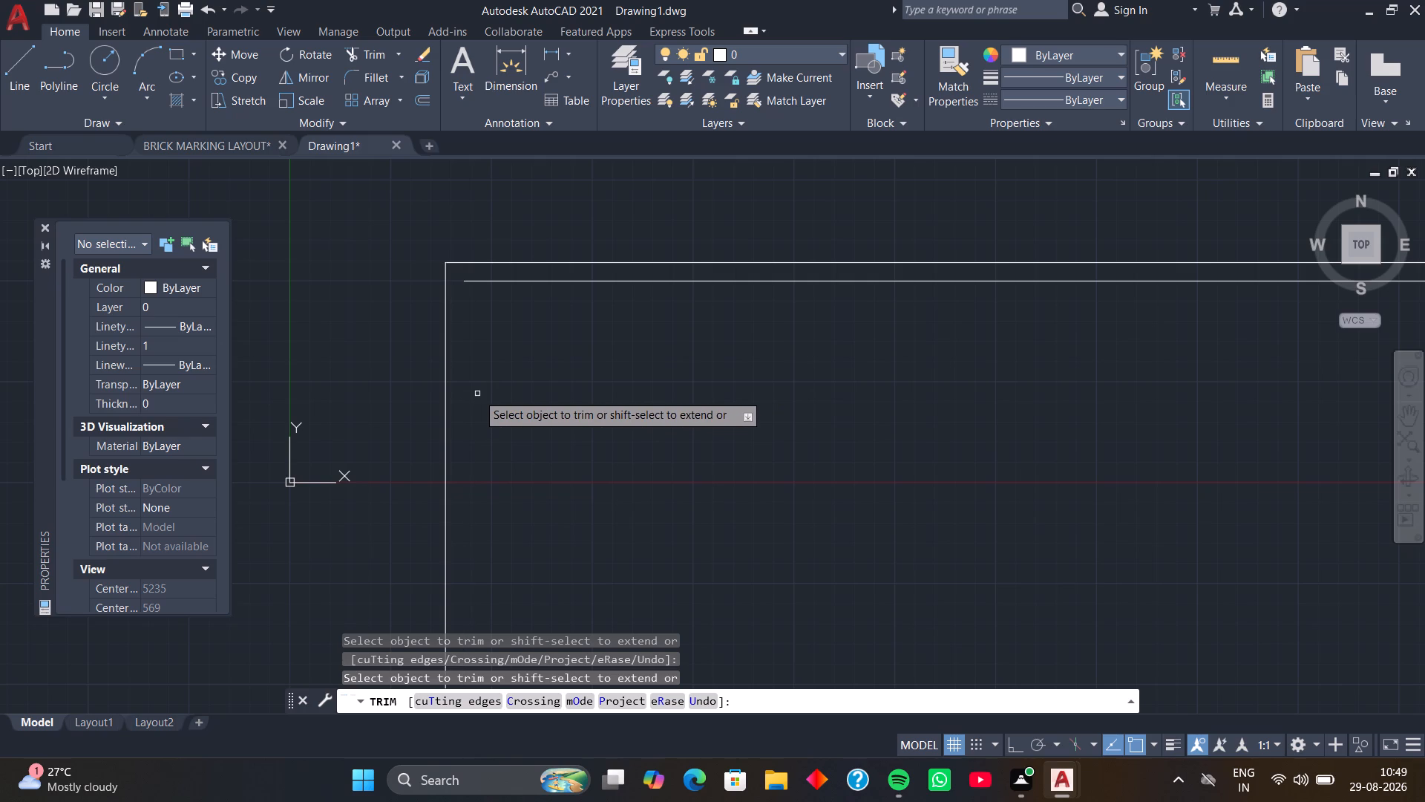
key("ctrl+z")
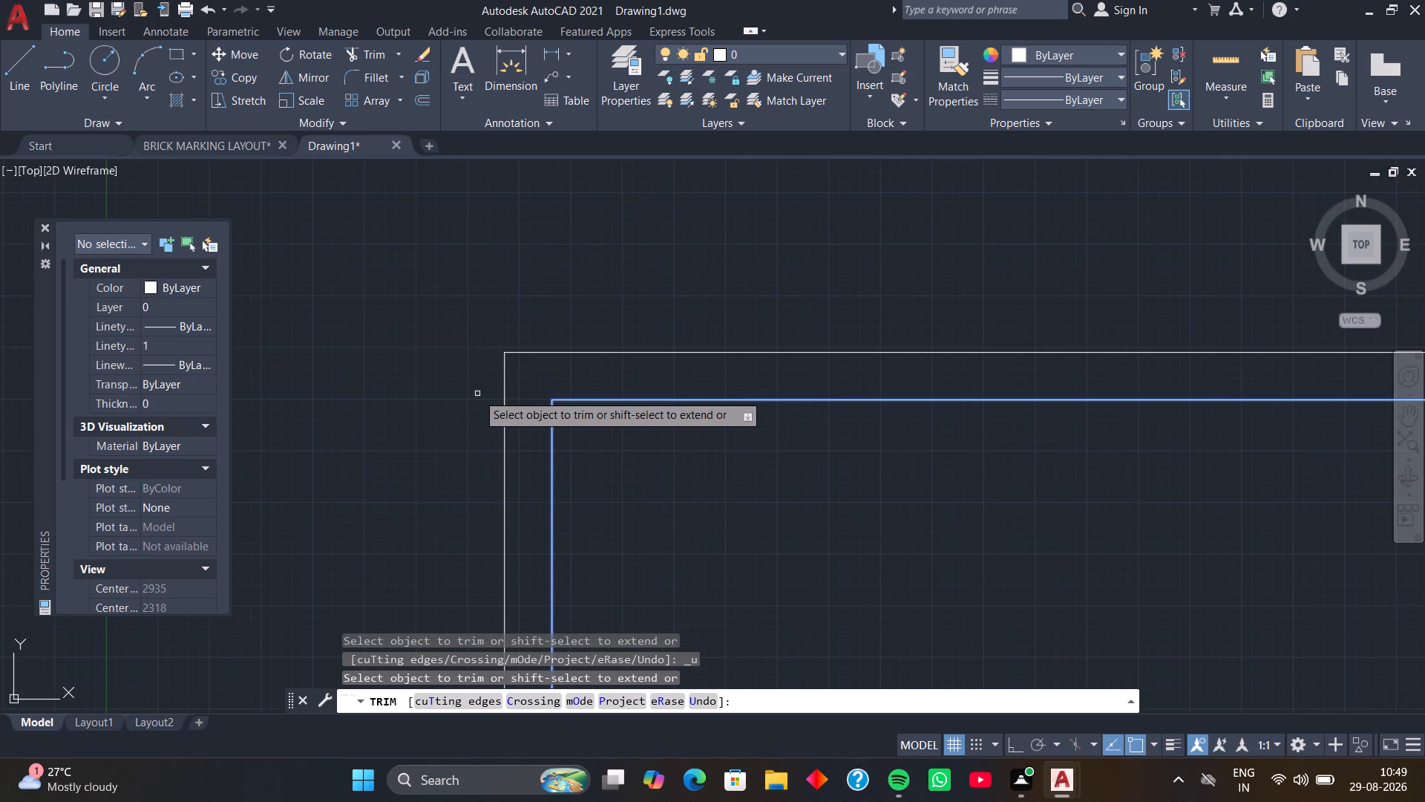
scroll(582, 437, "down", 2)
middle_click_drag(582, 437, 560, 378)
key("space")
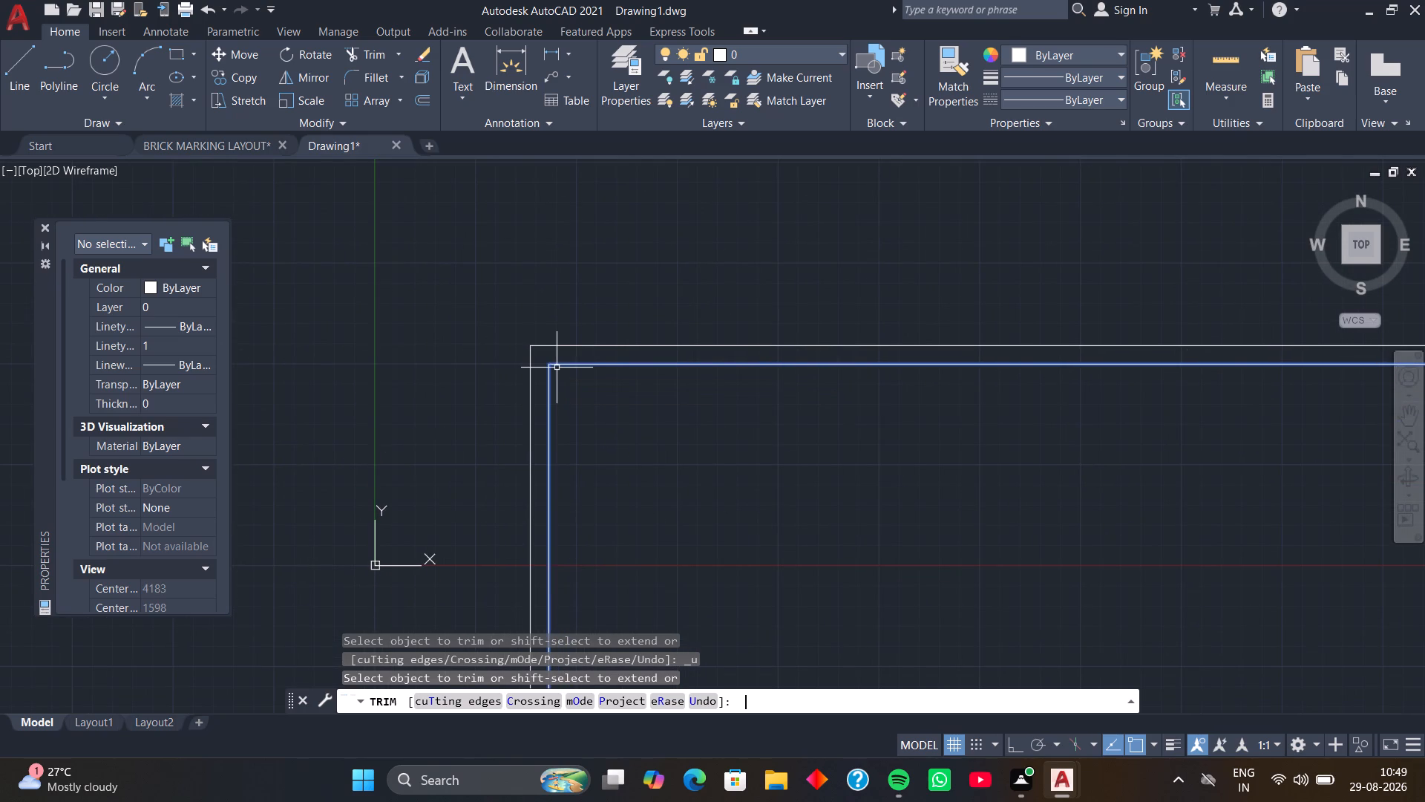
Offset the inner vertical line 600 into the layout, and offset the resulting line 40 back toward the wall.
scroll(565, 393, "down", 1)
middle_click_drag(565, 393, 537, 340)
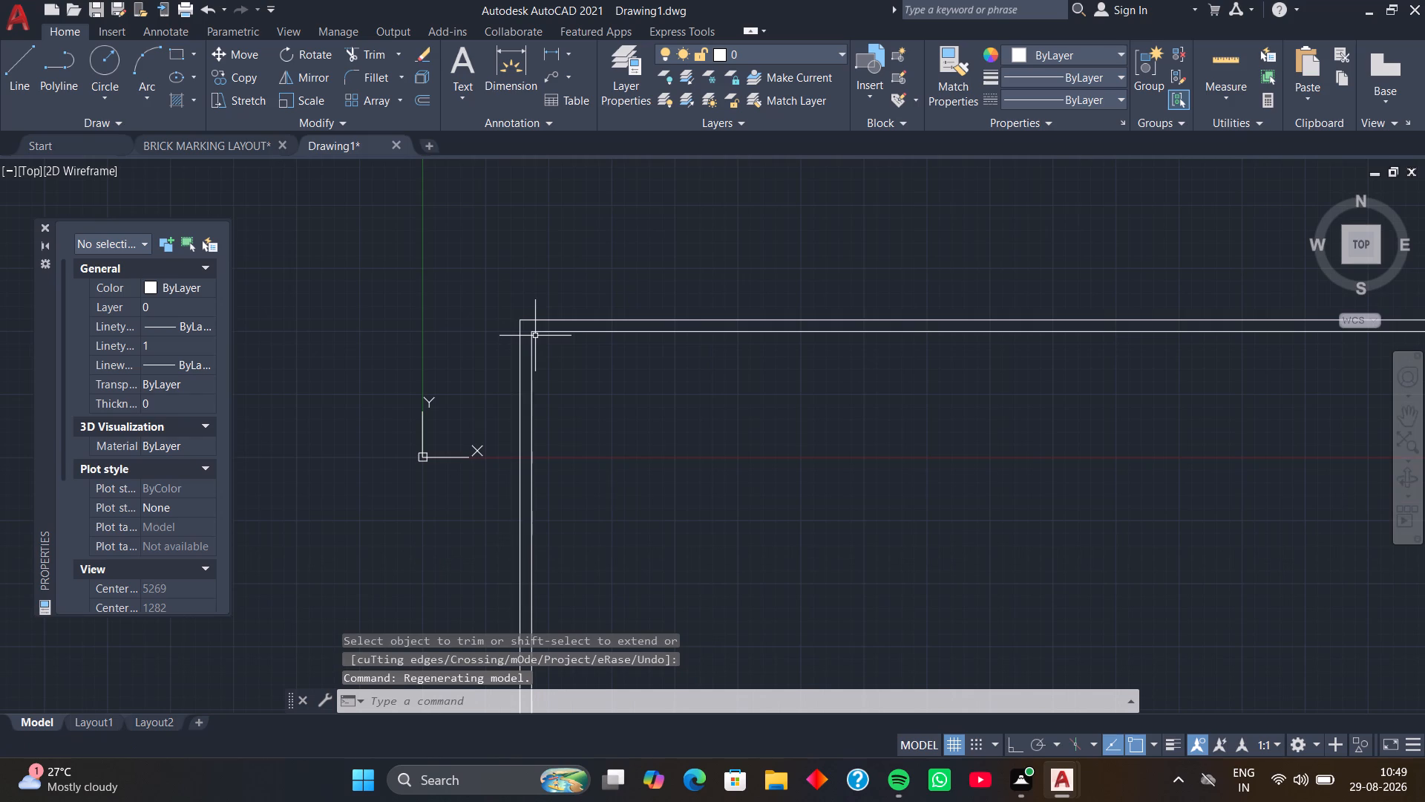
type("O")
key("space")
key("space")
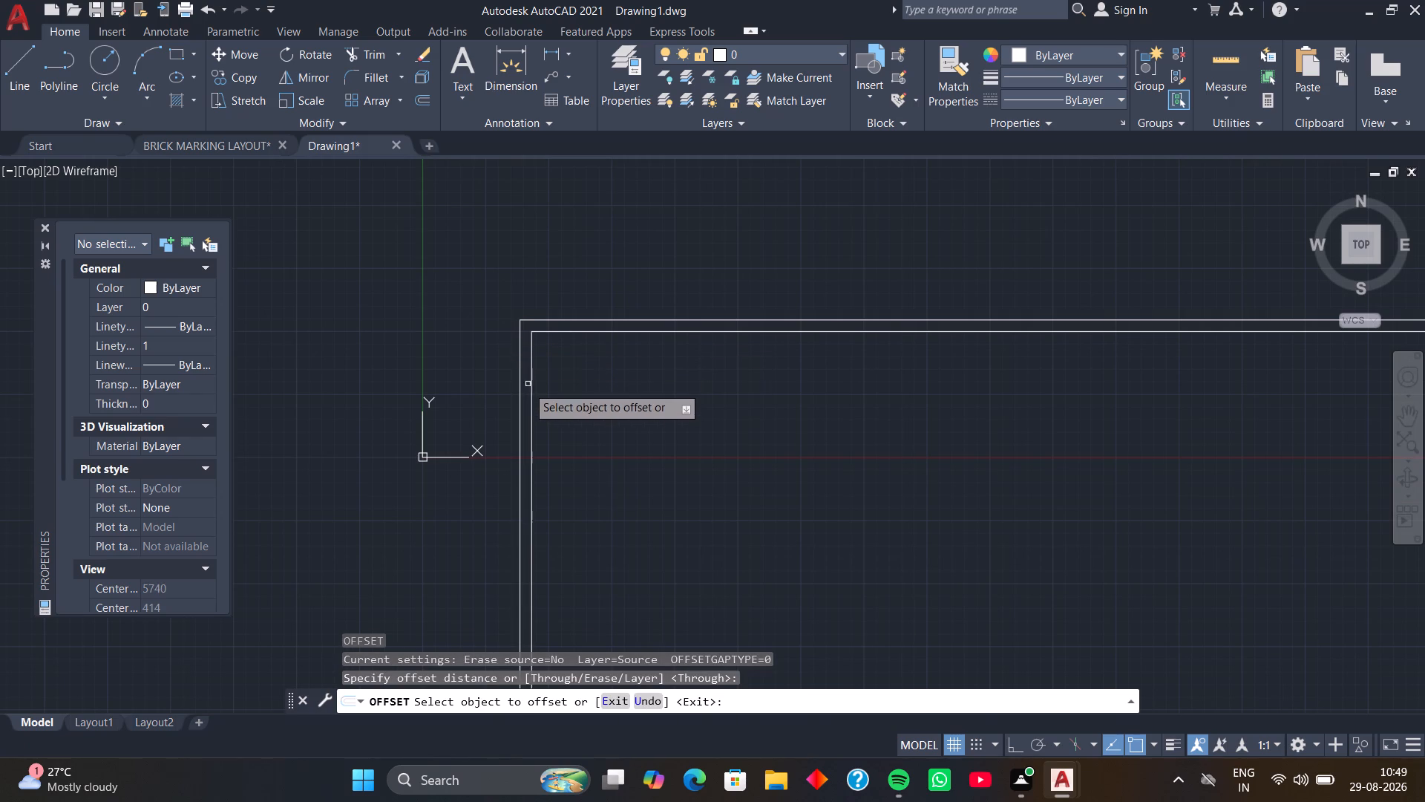
left_click(531, 387)
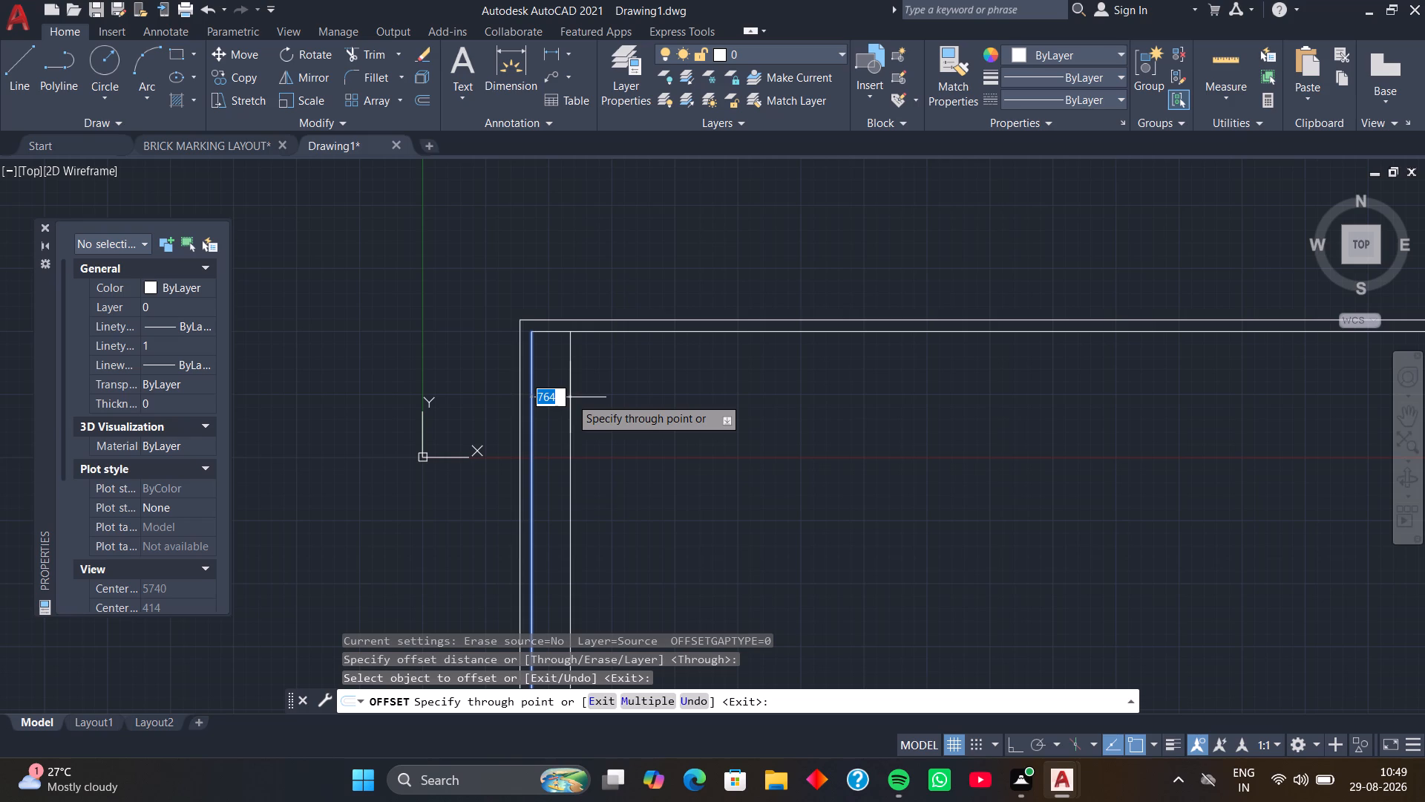
type("600")
key("Return")
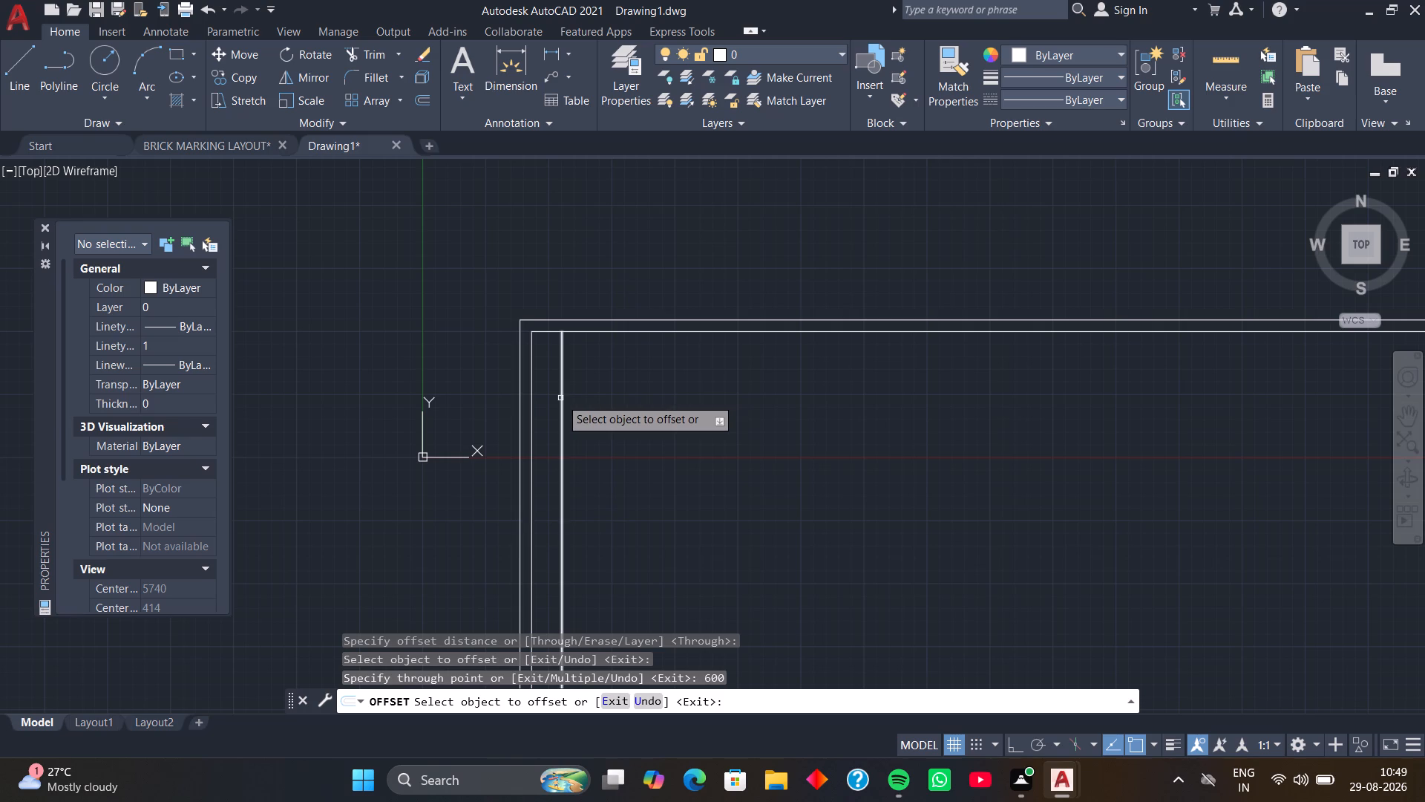
left_click(560, 398)
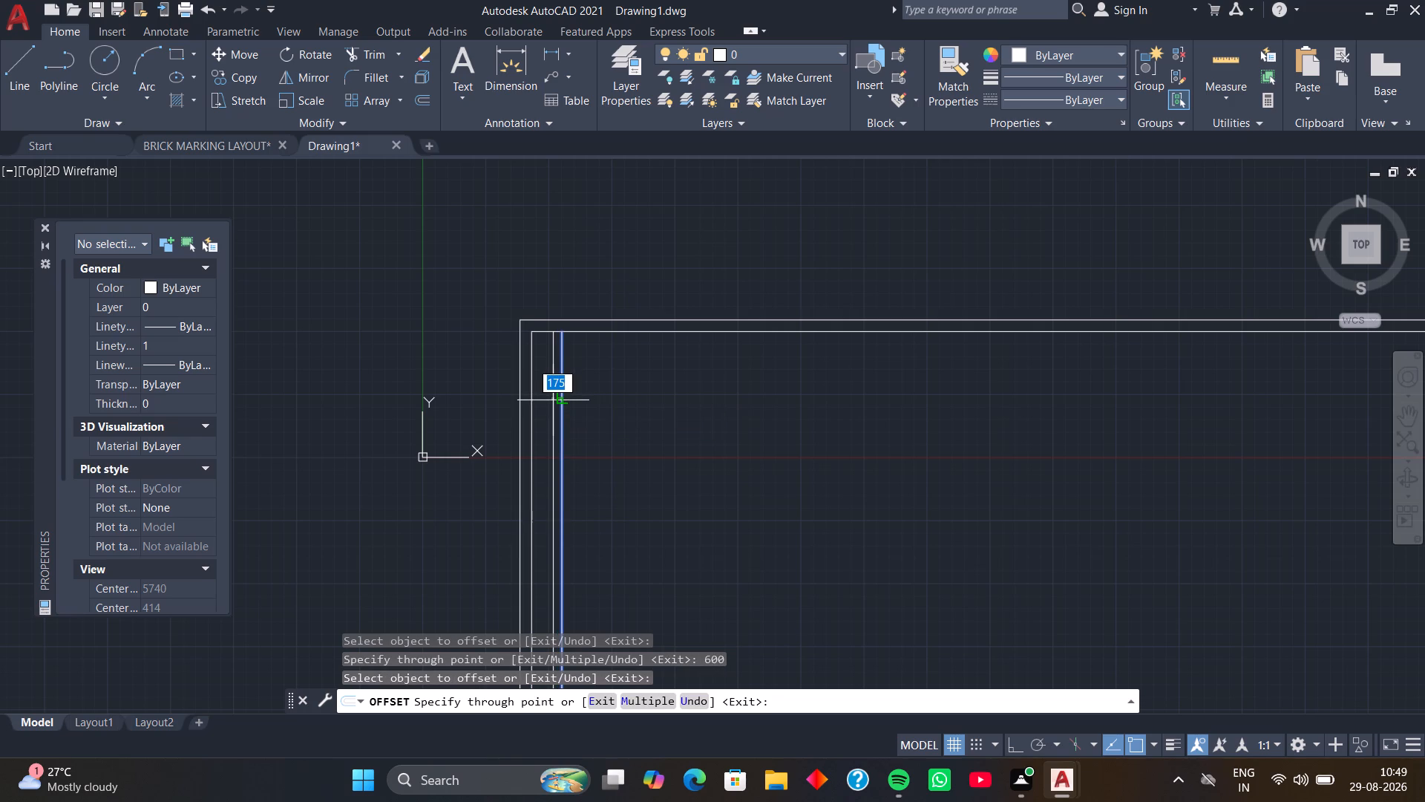
key("4")
key("0")
key("Return")
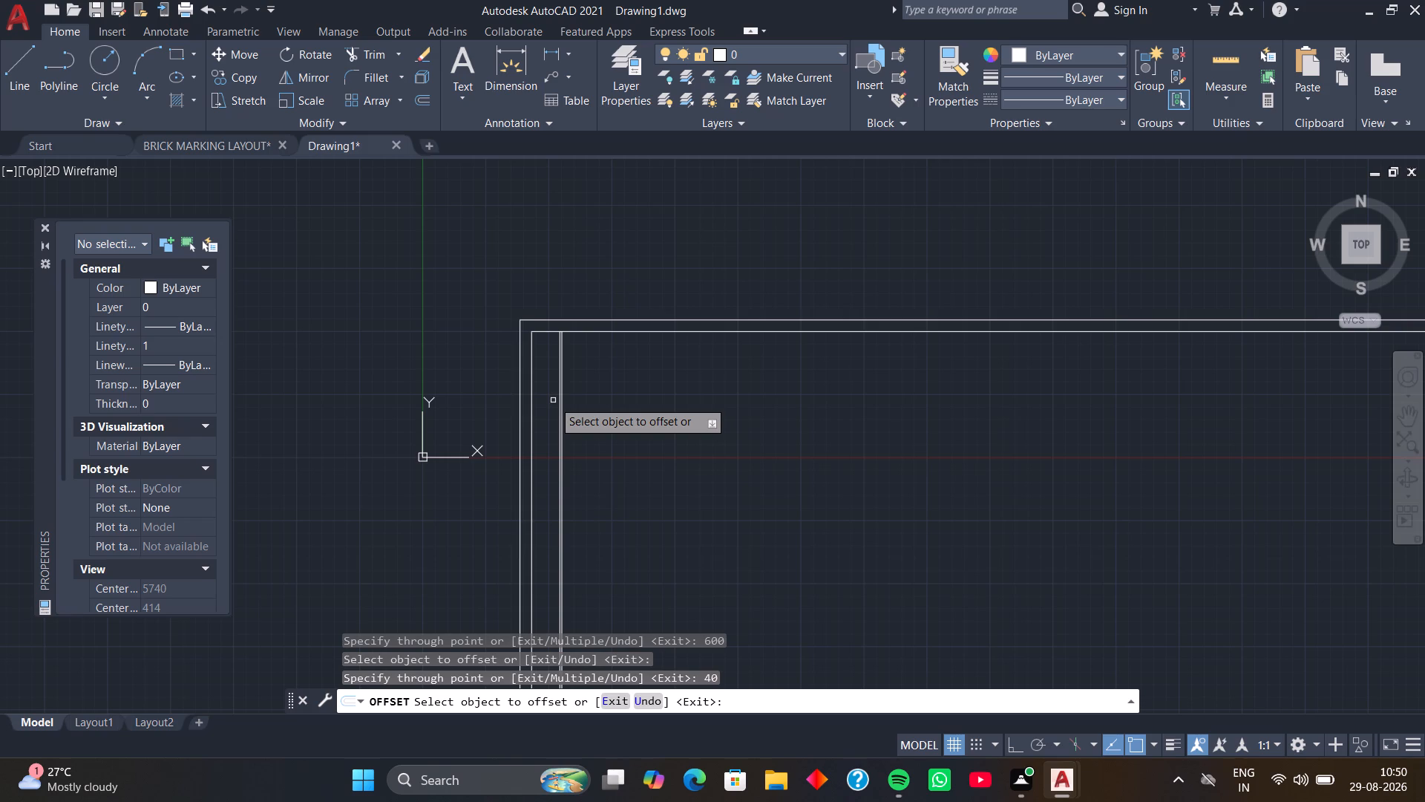
Offset the inner horizontal line 600 downward, and offset the resulting line 40 back up toward the wall.
scroll(574, 394, "up", 3)
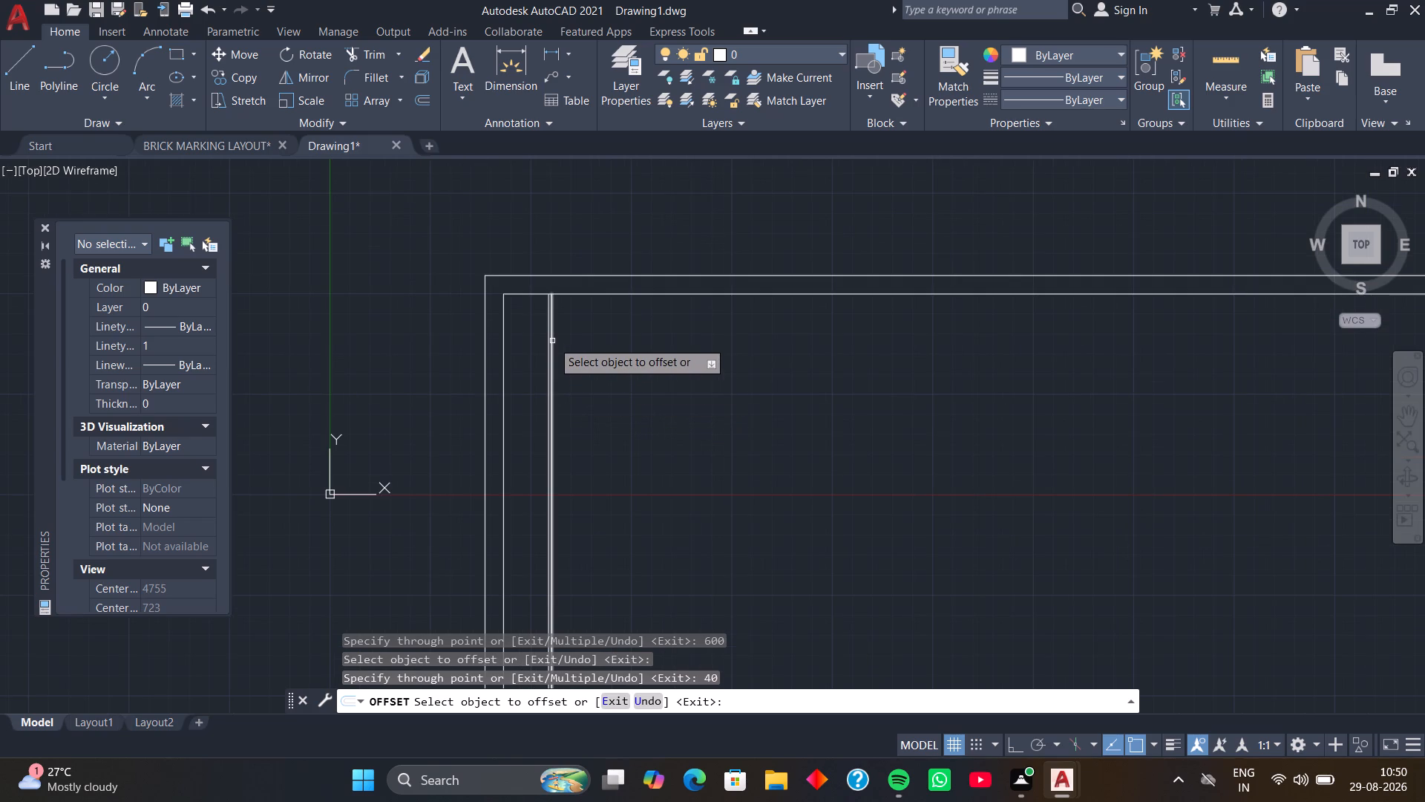
scroll(543, 336, "up", 3)
middle_click_drag(528, 301, 555, 448)
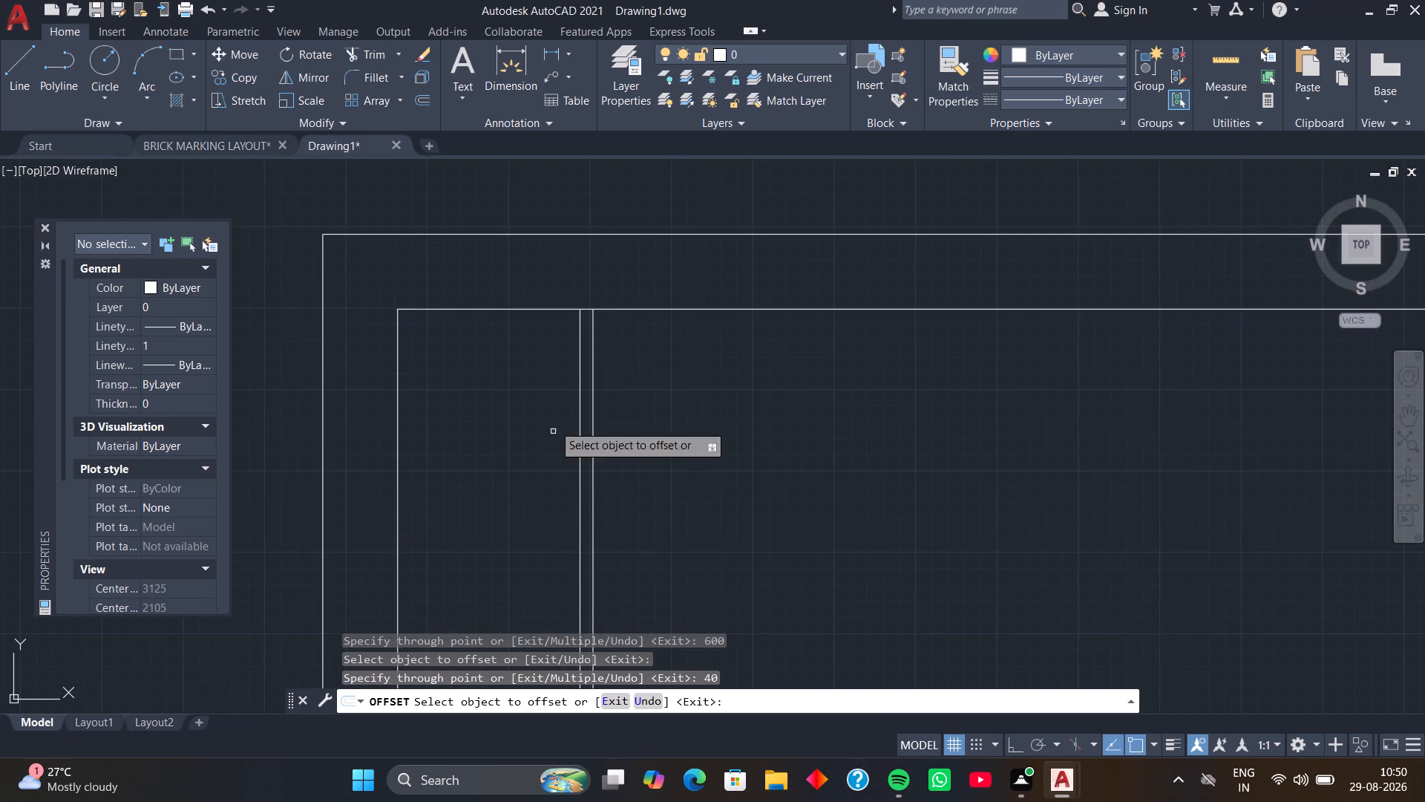
middle_click_drag(537, 382, 556, 378)
scroll(556, 378, "down", 3)
middle_click_drag(546, 446, 566, 374)
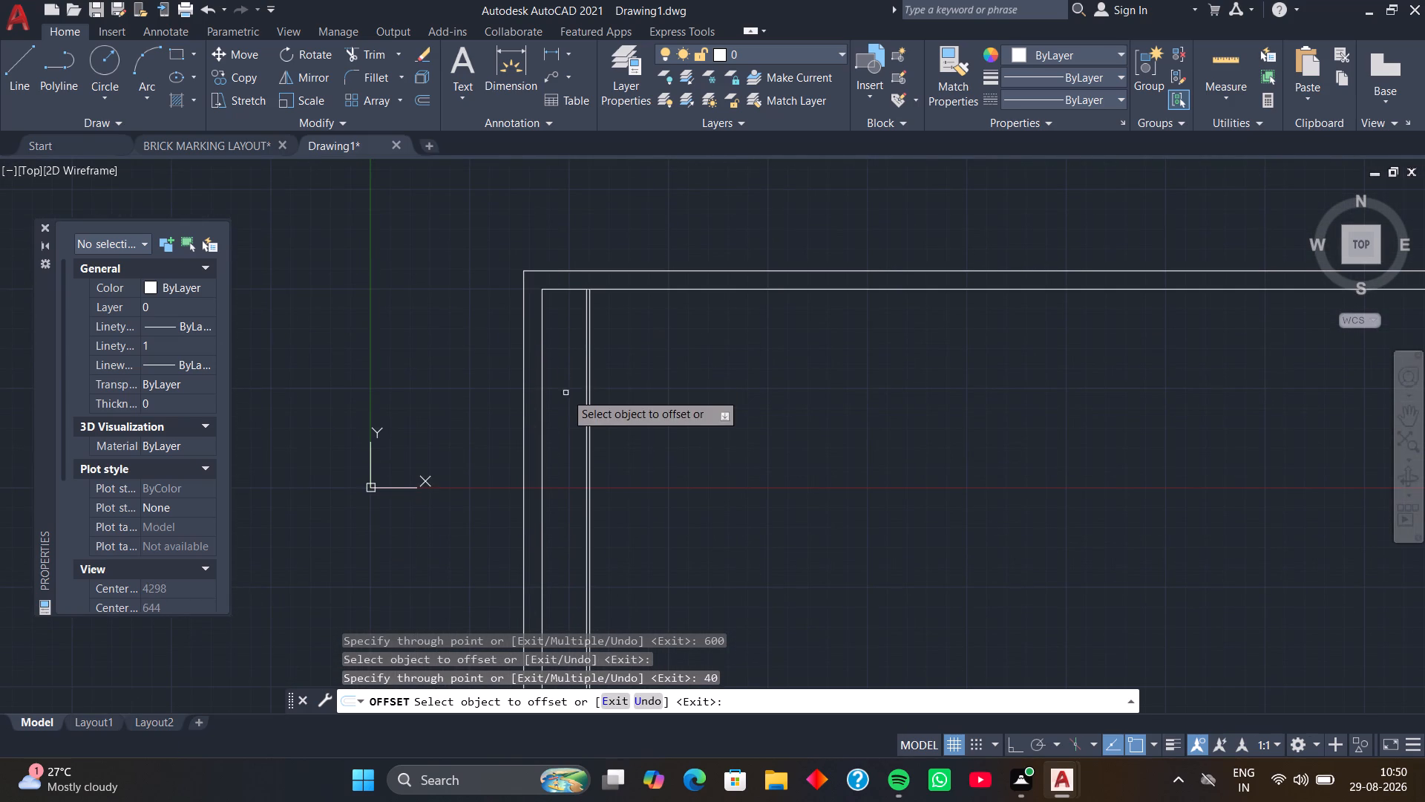
left_click(623, 290)
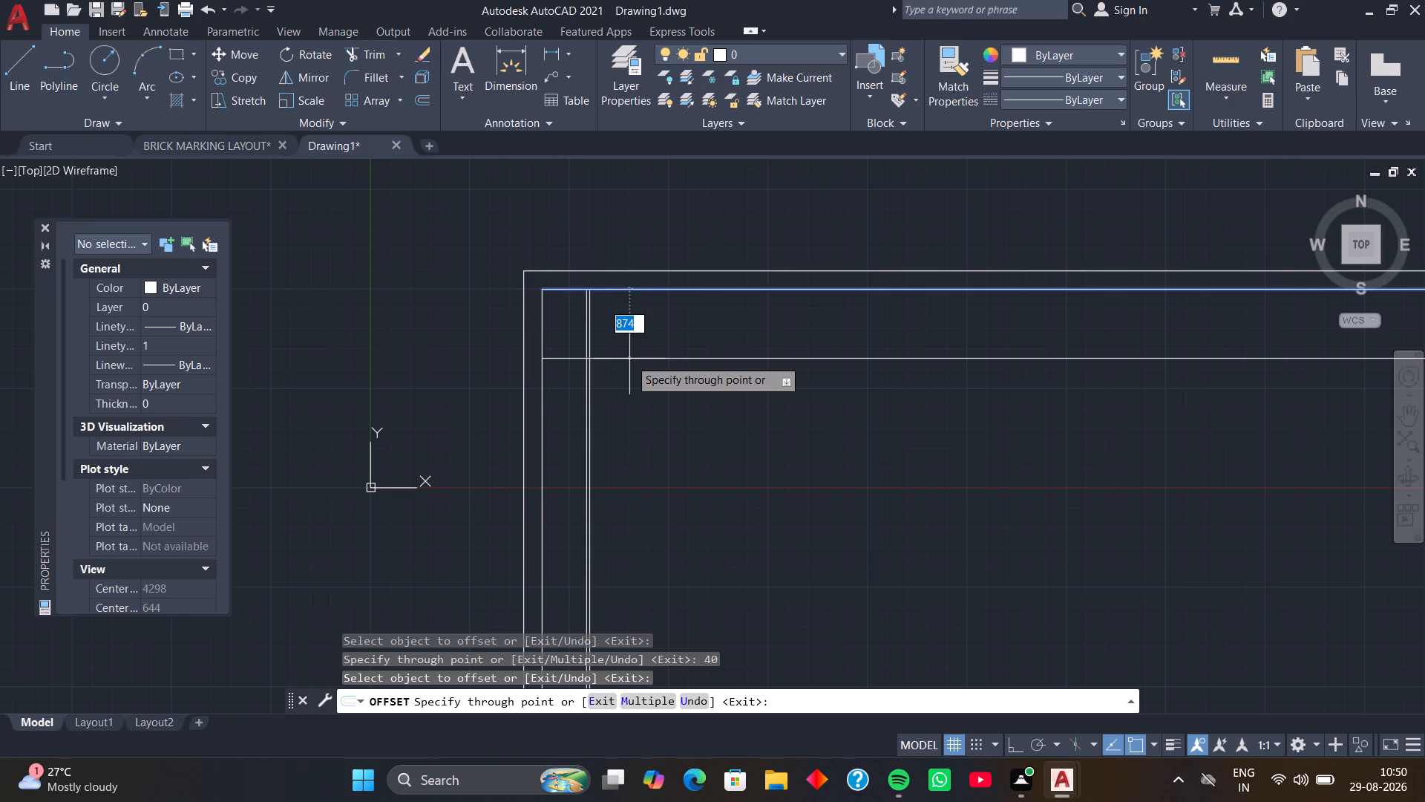
type("600")
key("Return")
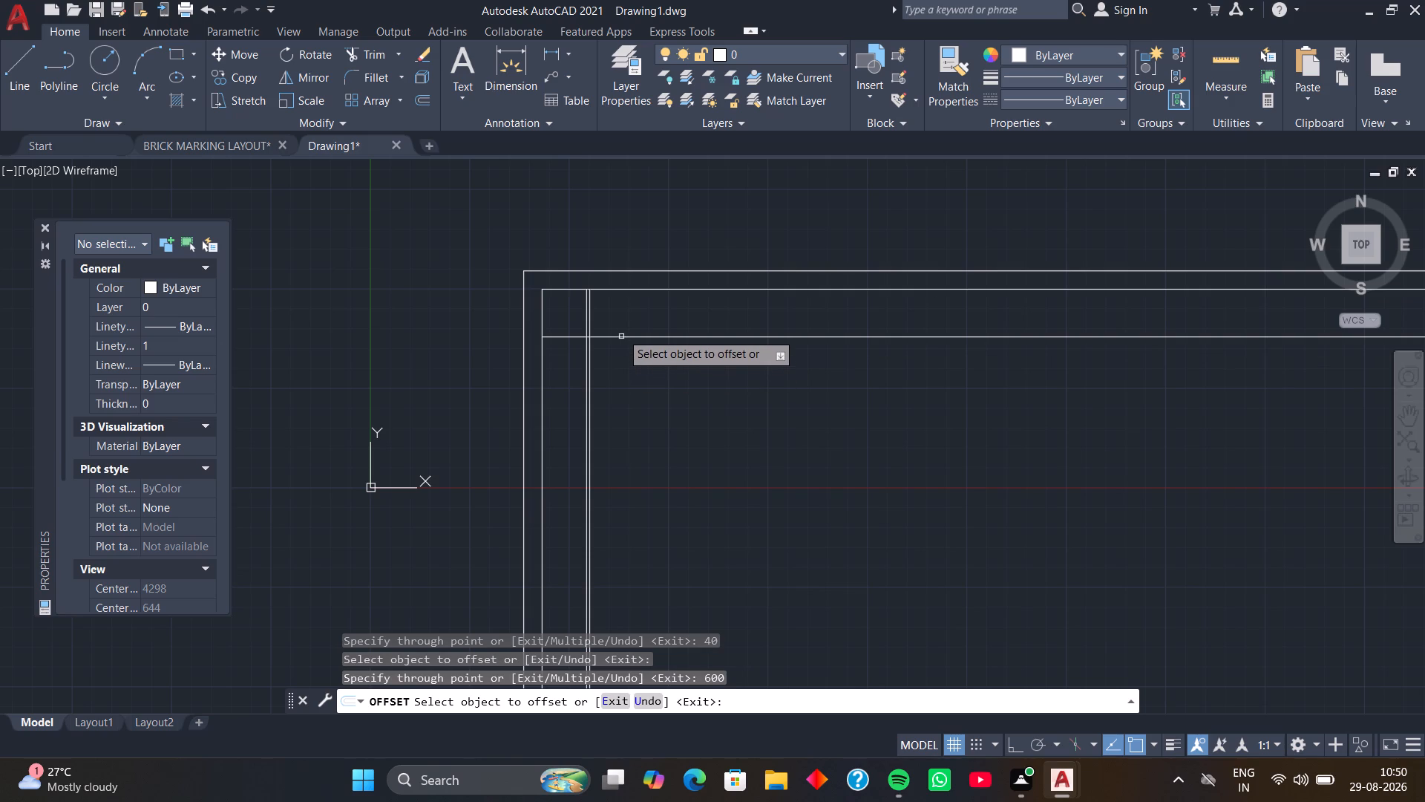
left_click(621, 336)
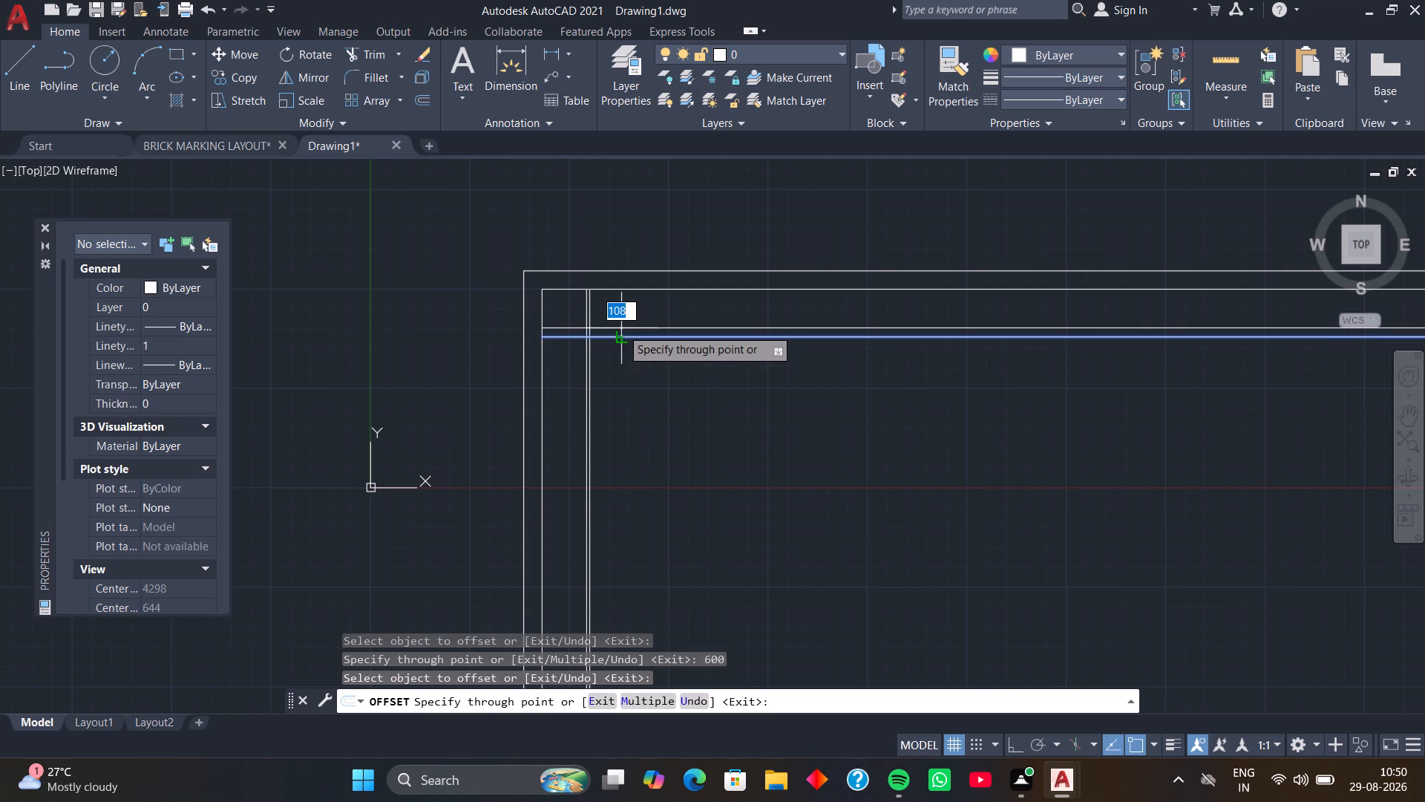
type("40")
key("Return")
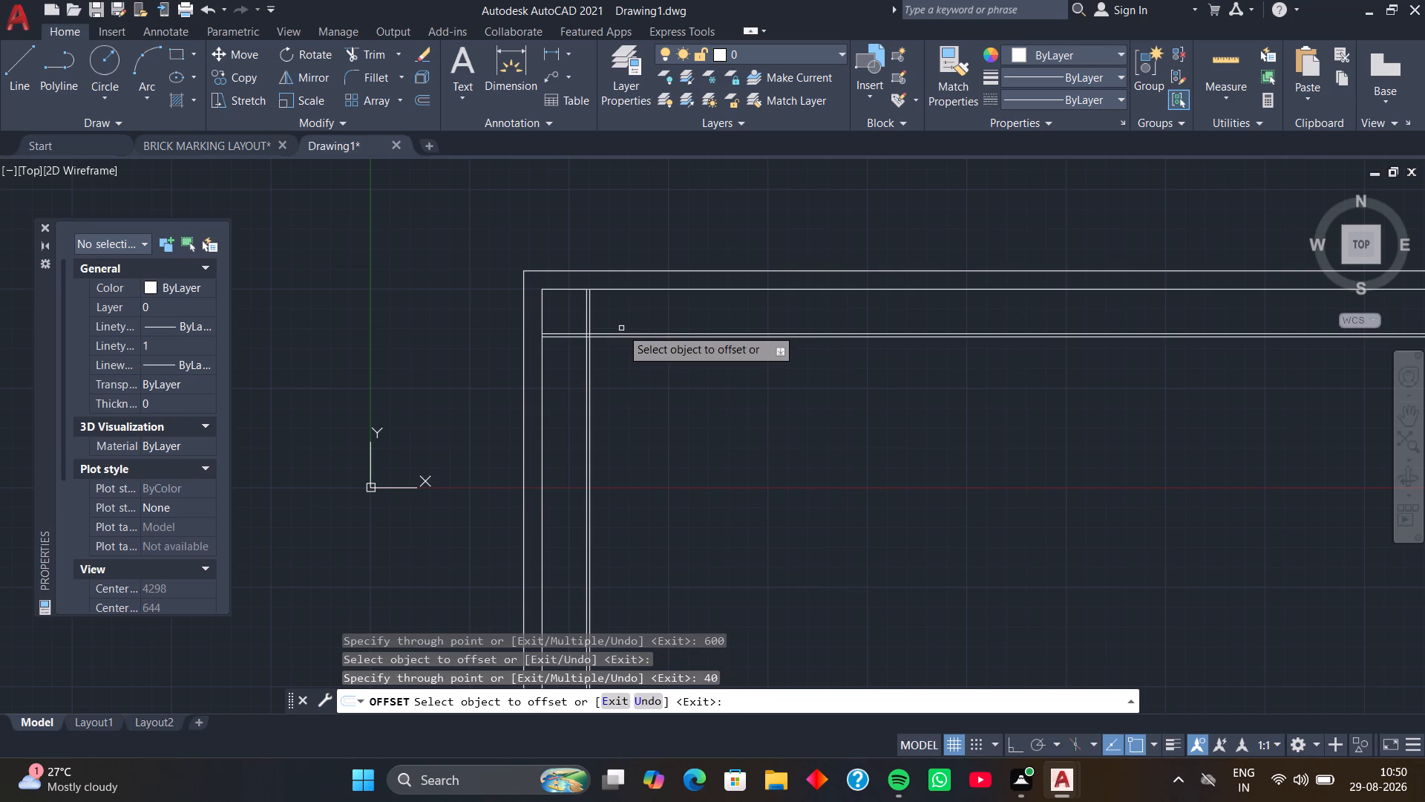
key("space")
Trim the overlapping ends of the two 40-wide line pairs so they form a clean double-line corner.
type("TR")
key("space")
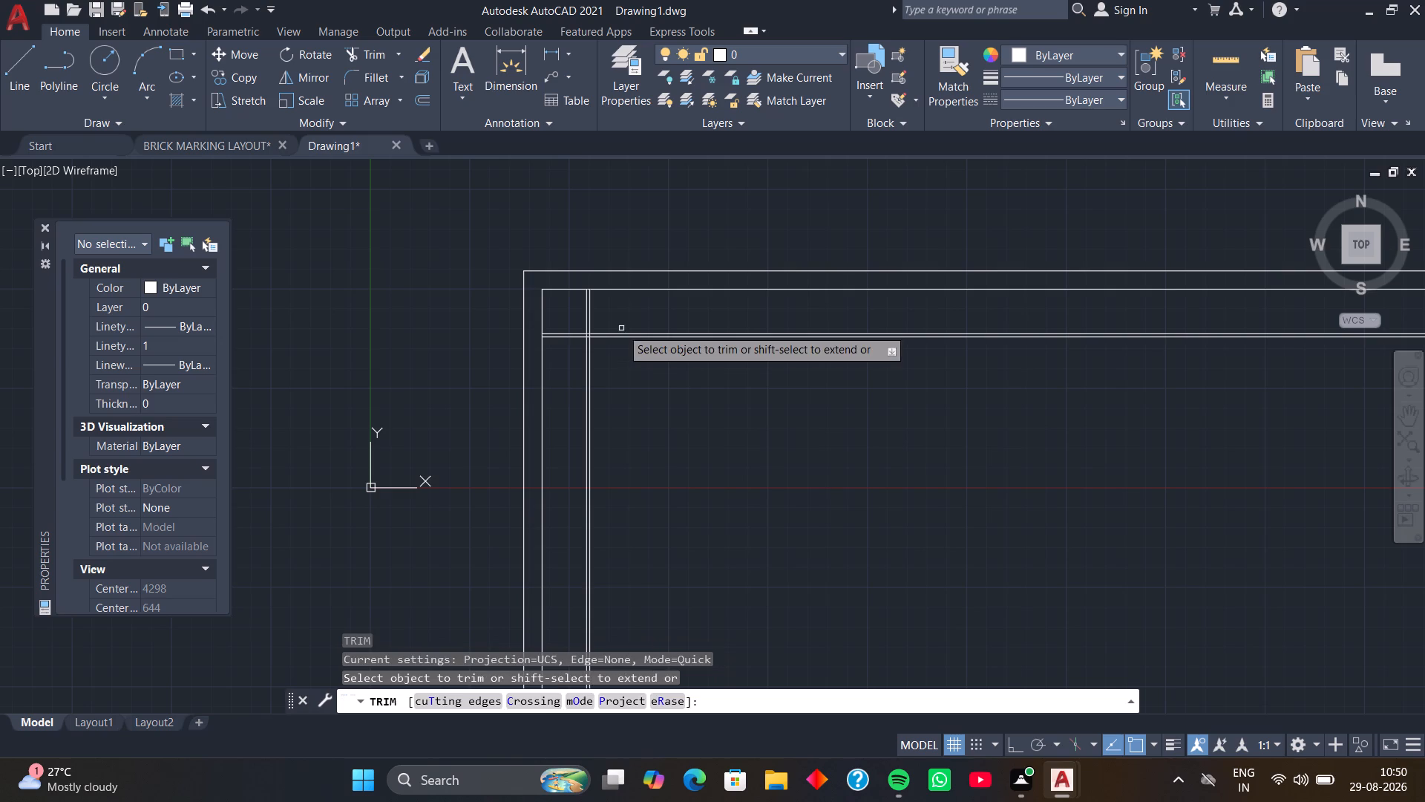
left_click_drag(605, 316, 561, 356)
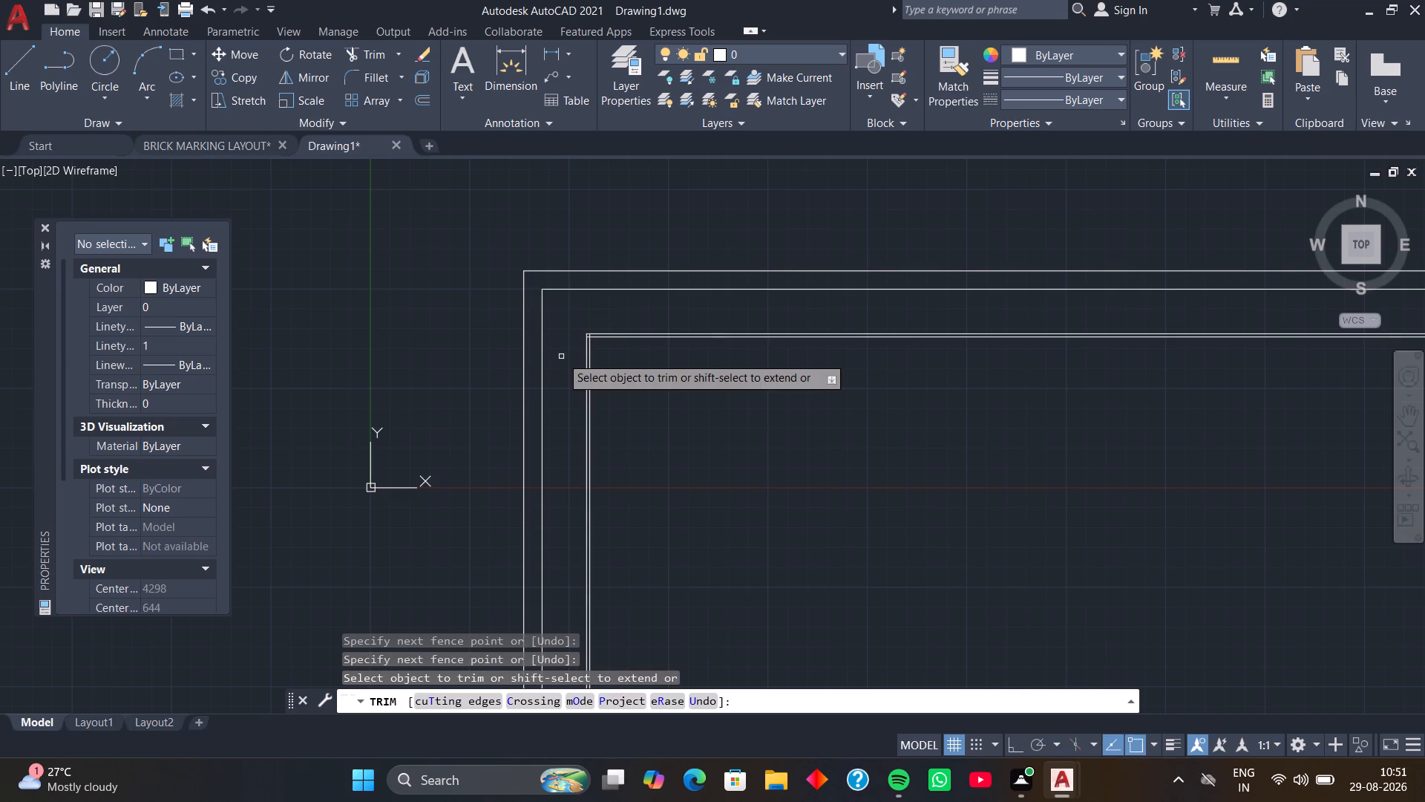
scroll(576, 342, "up", 7)
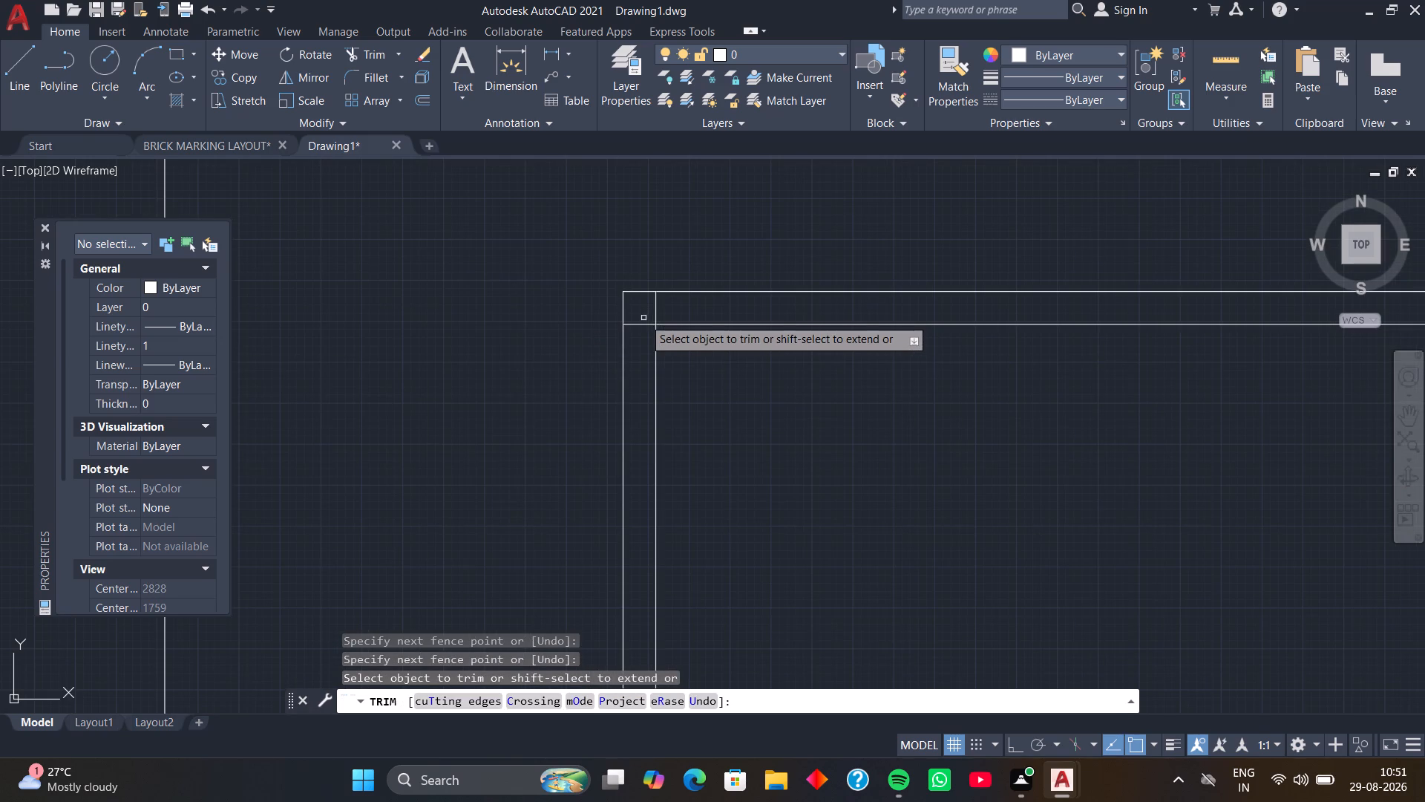
left_click(641, 322)
left_click(655, 311)
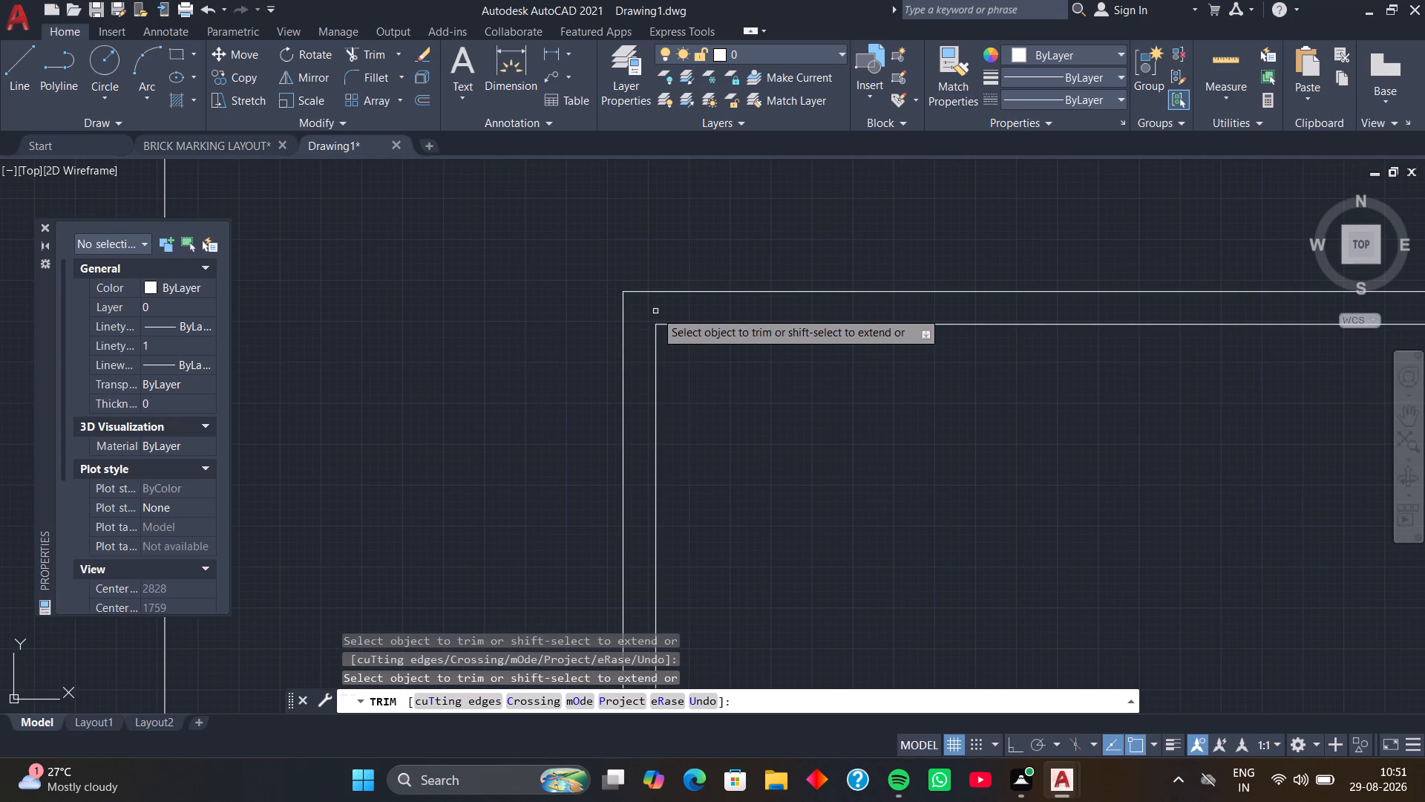
key("space")
Offset the upper wall's inner horizontal line 910 downward into the layout.
scroll(681, 335, "down", 3)
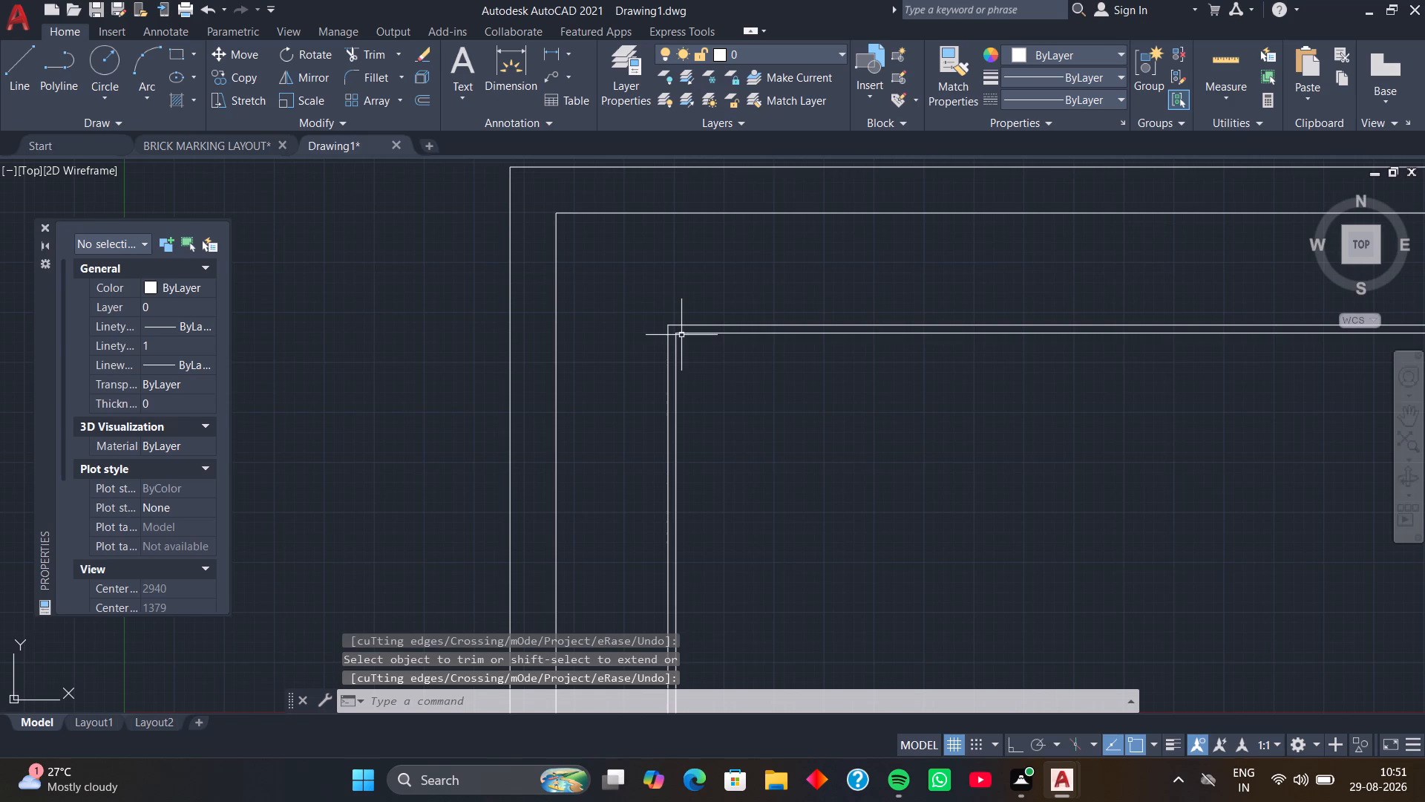
middle_click_drag(681, 335, 678, 295)
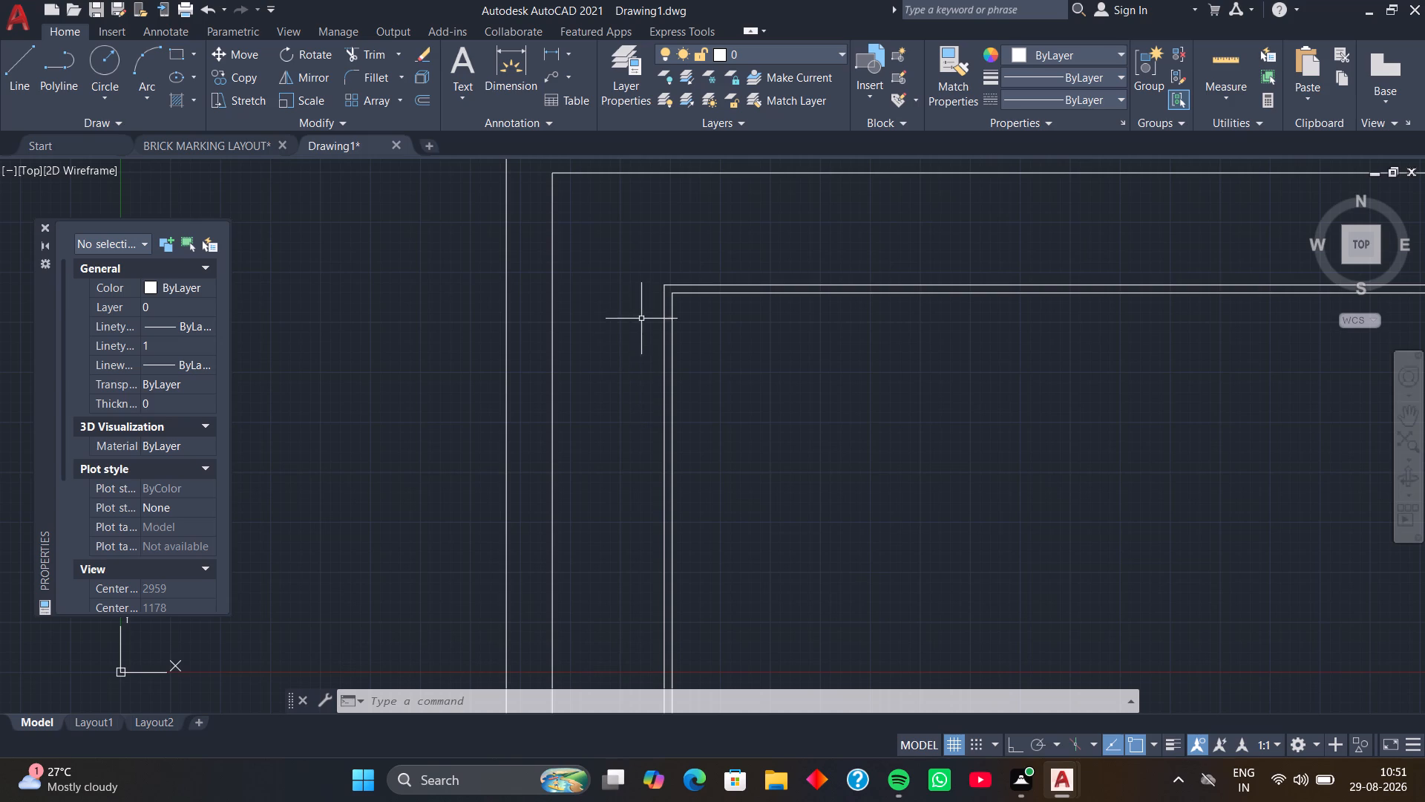
middle_click_drag(626, 215, 613, 313)
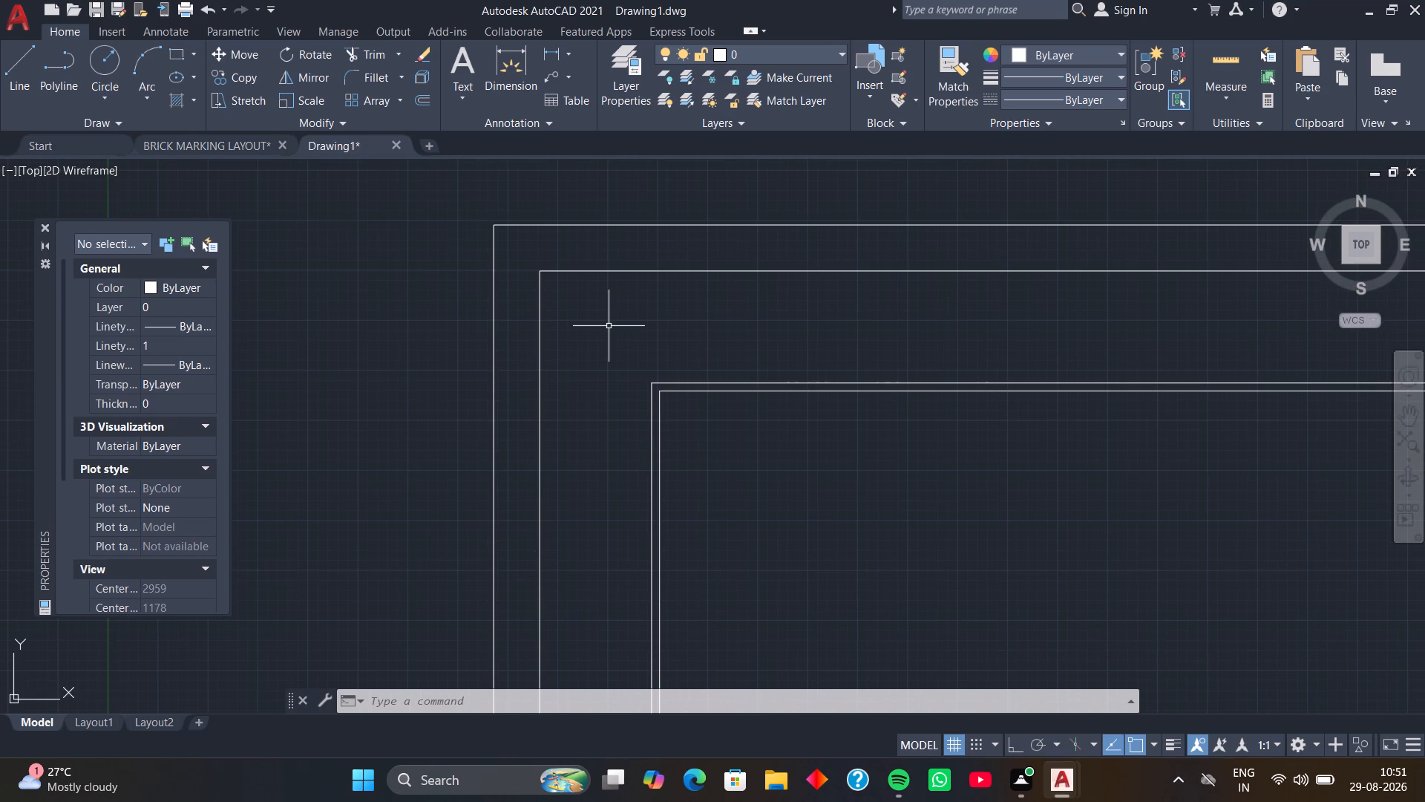
type("O")
key("space")
key("space")
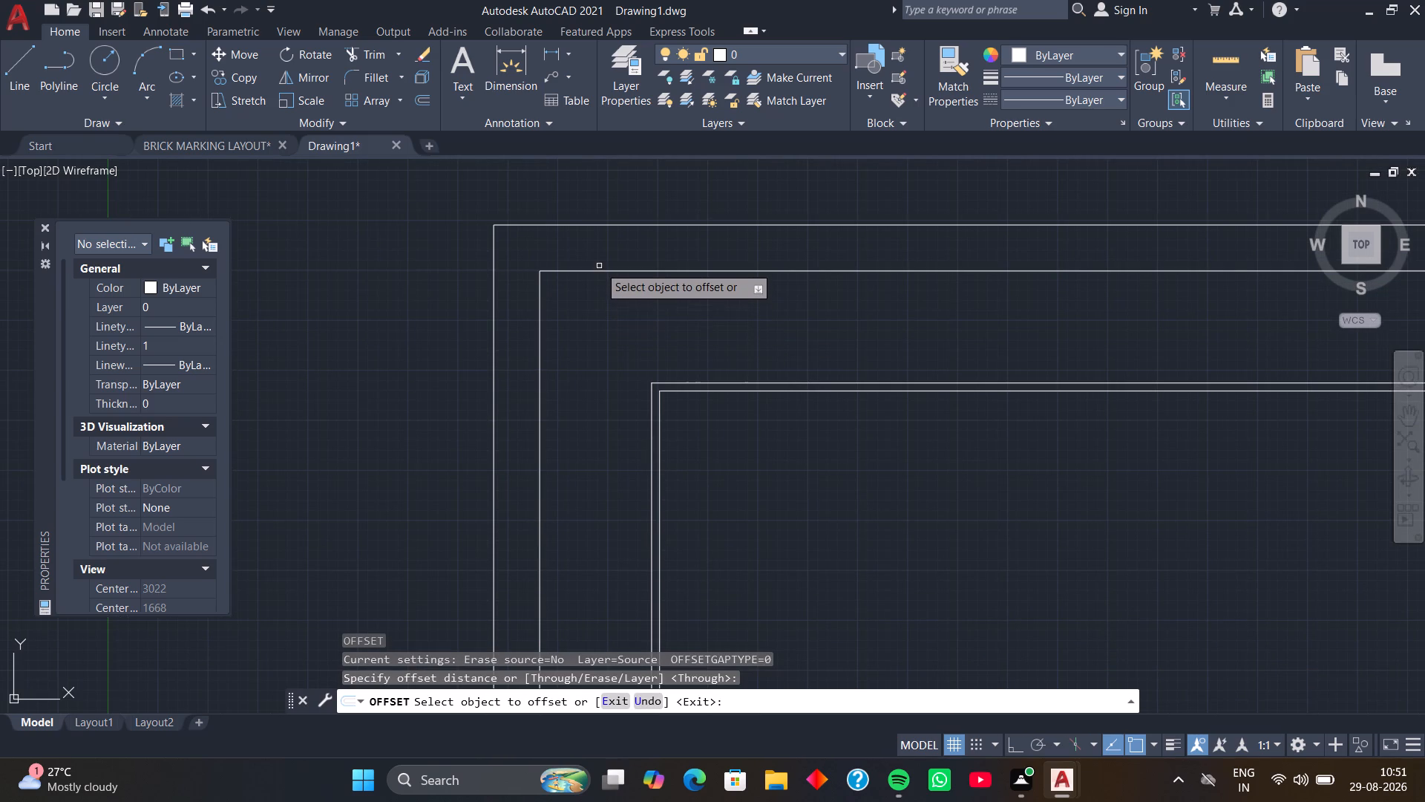
left_click(599, 268)
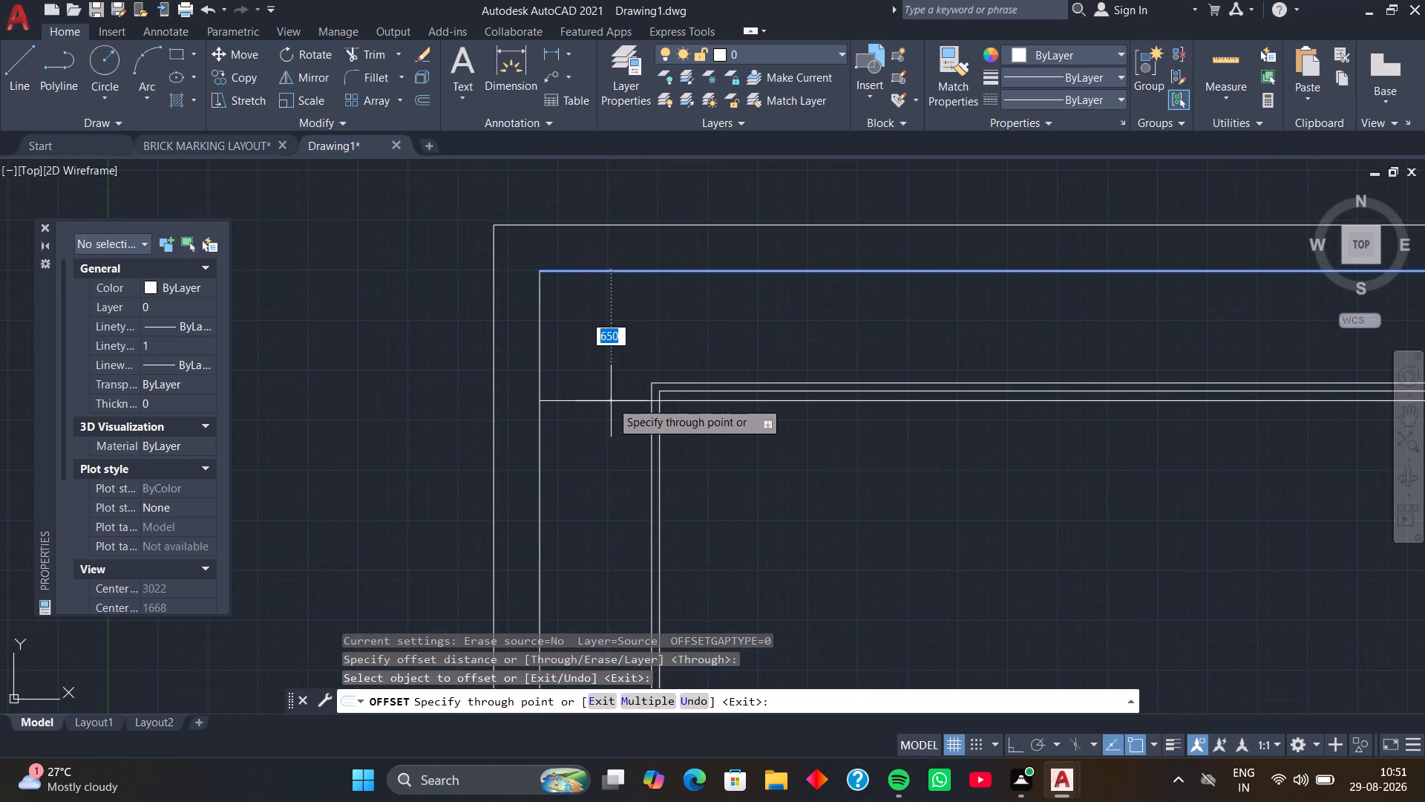
type("910")
key("Return")
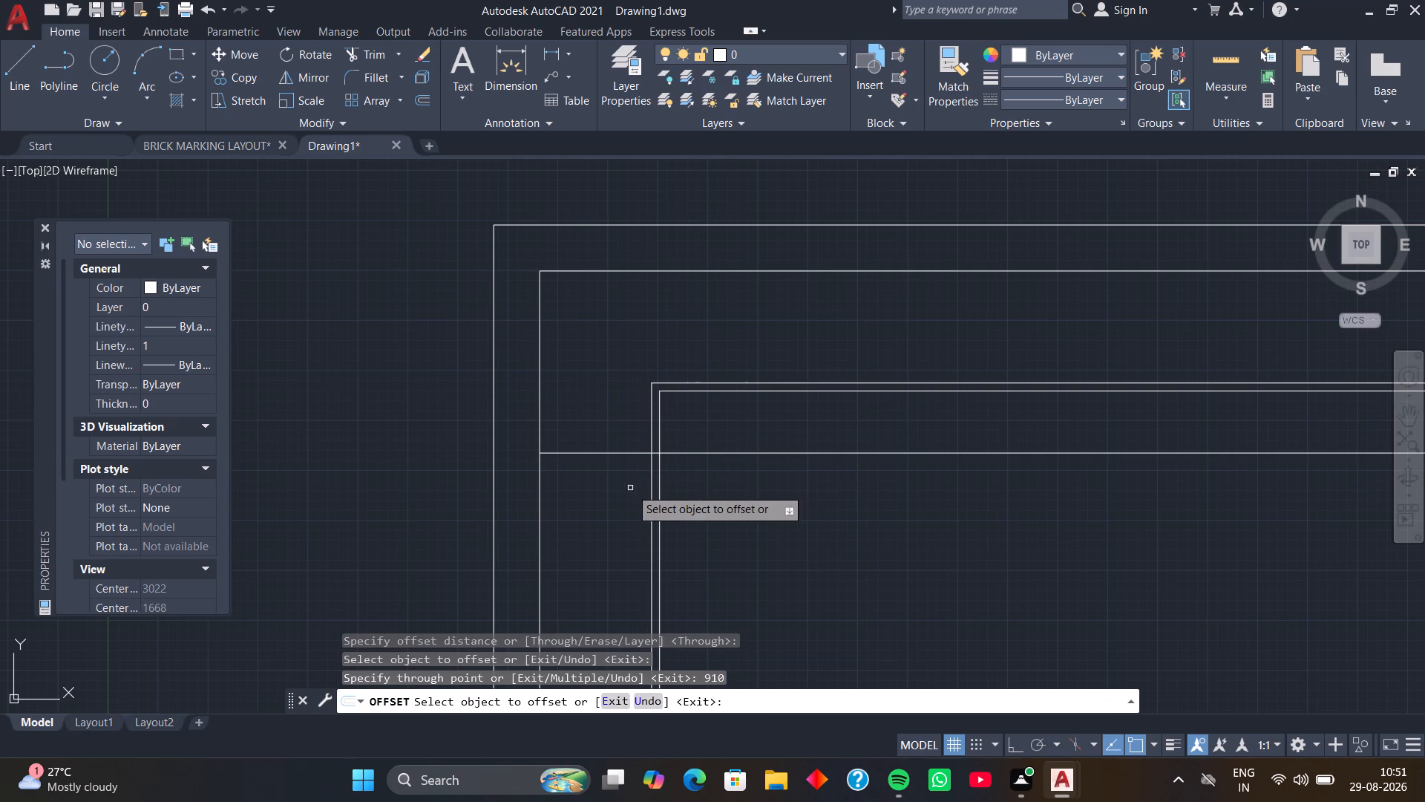
middle_click_drag(630, 488, 613, 476)
key("space")
Trim the new horizontal line back to the vertical 40-wide pair's line nearest the wall, leaving only the short piece beside the wall.
type("TR")
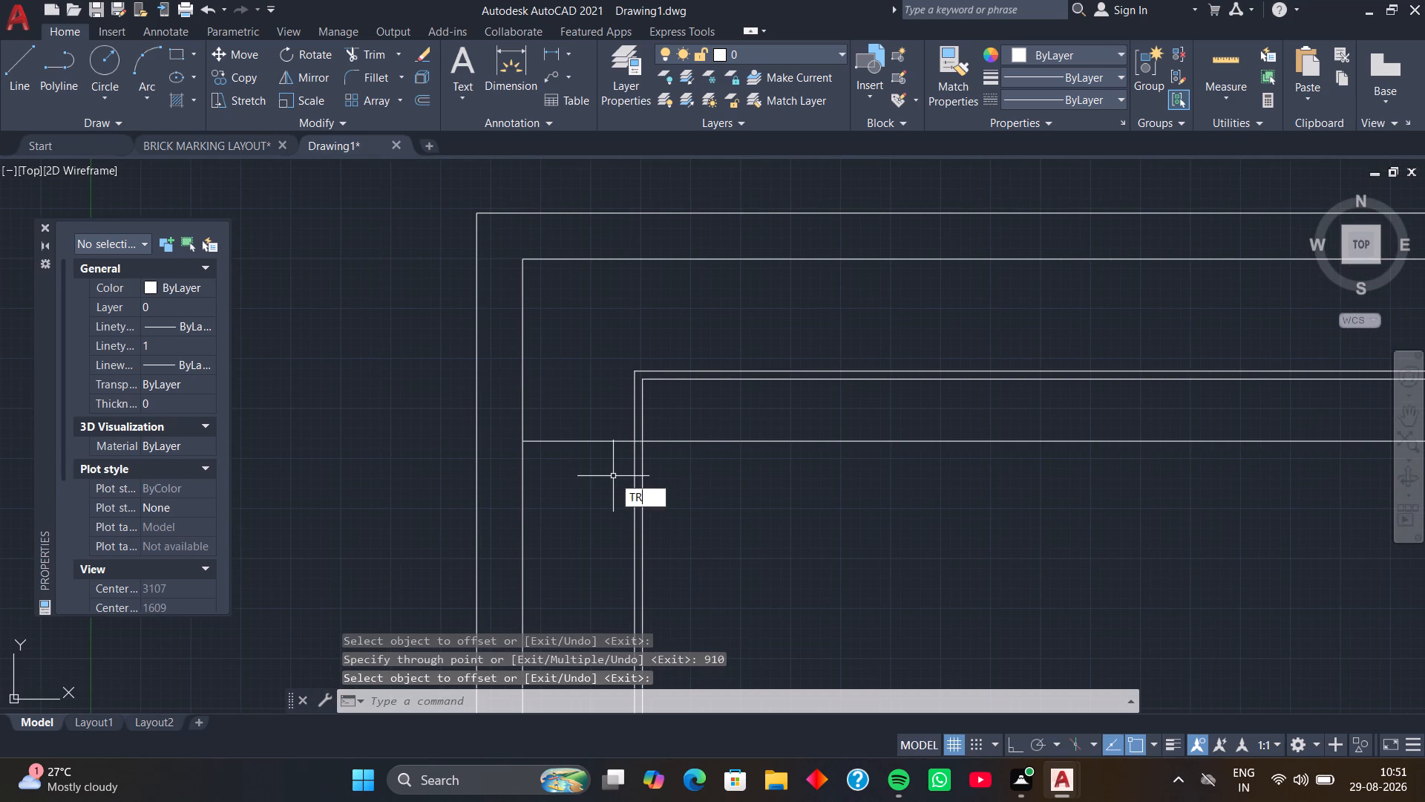
key("space")
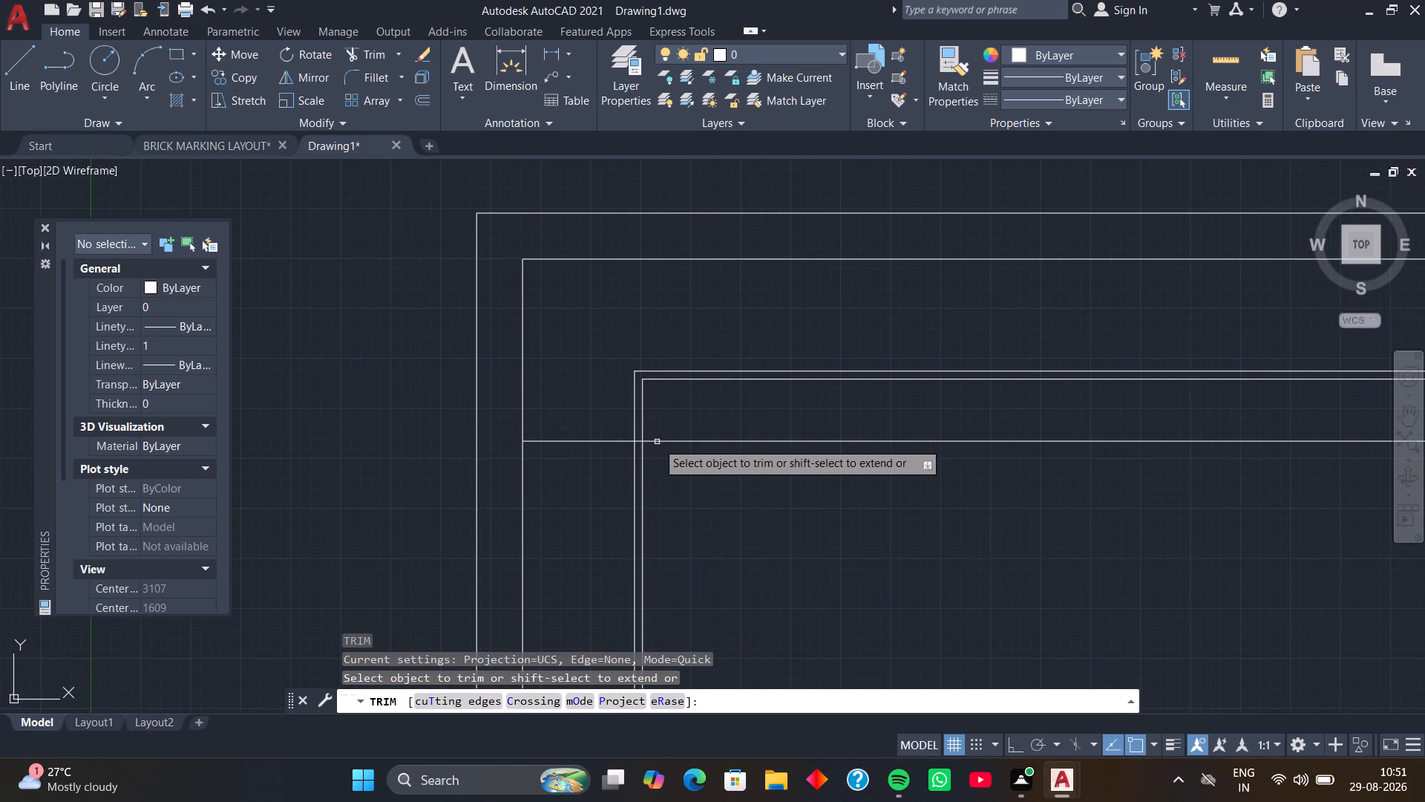
left_click(657, 442)
scroll(645, 440, "up", 3)
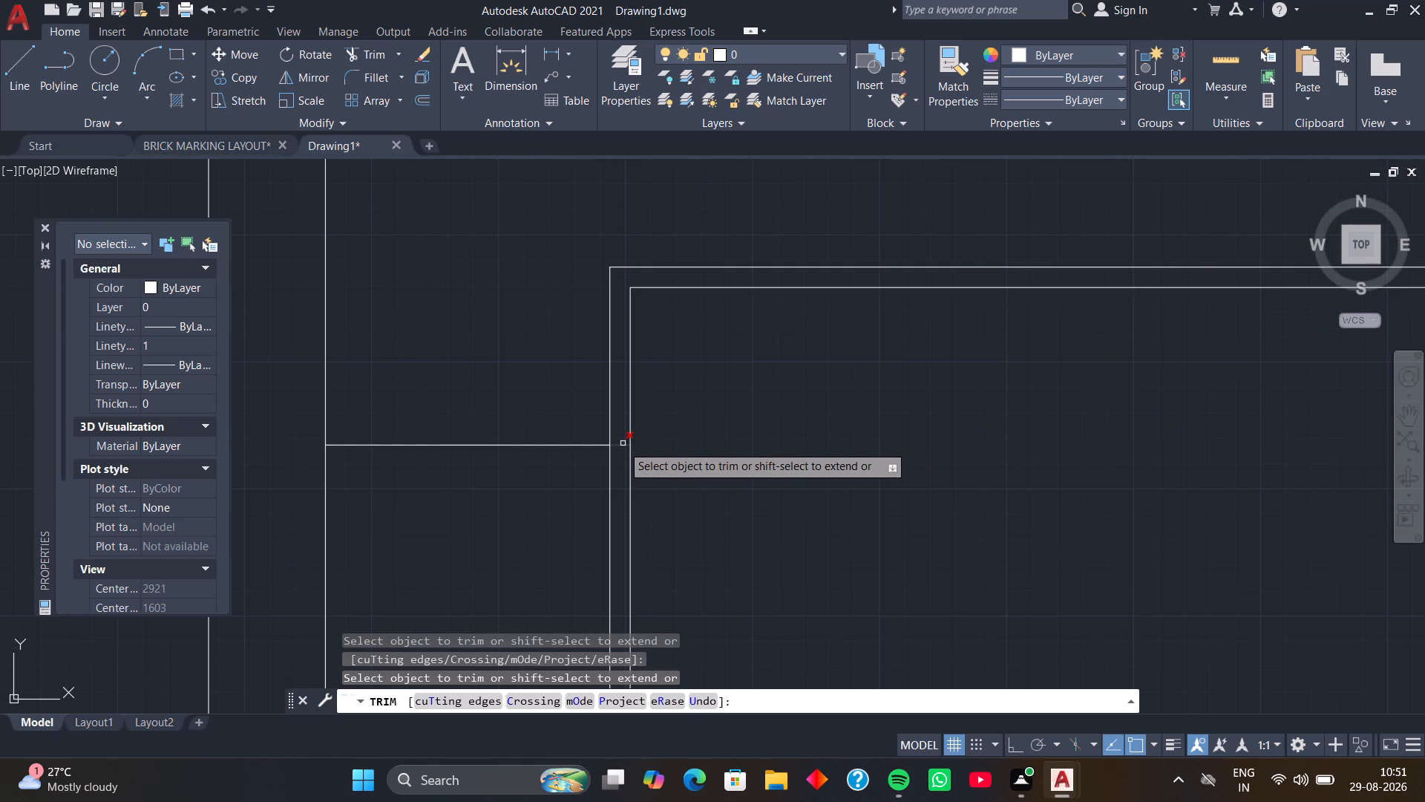
left_click(621, 446)
key("space")
Offset the short horizontal divider 750 downward within the vertical 600 strip.
type("O")
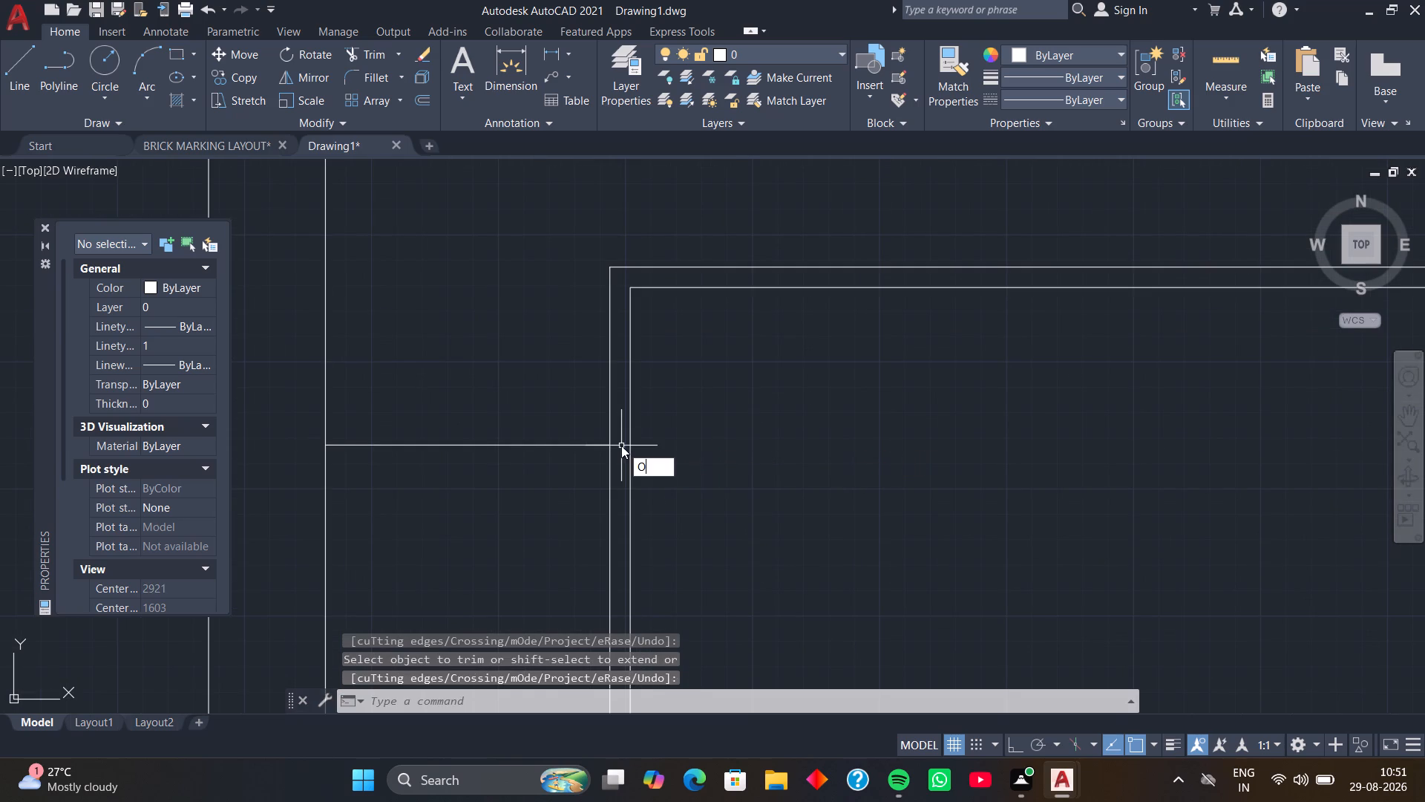
key("space")
key("space")
left_click(598, 445)
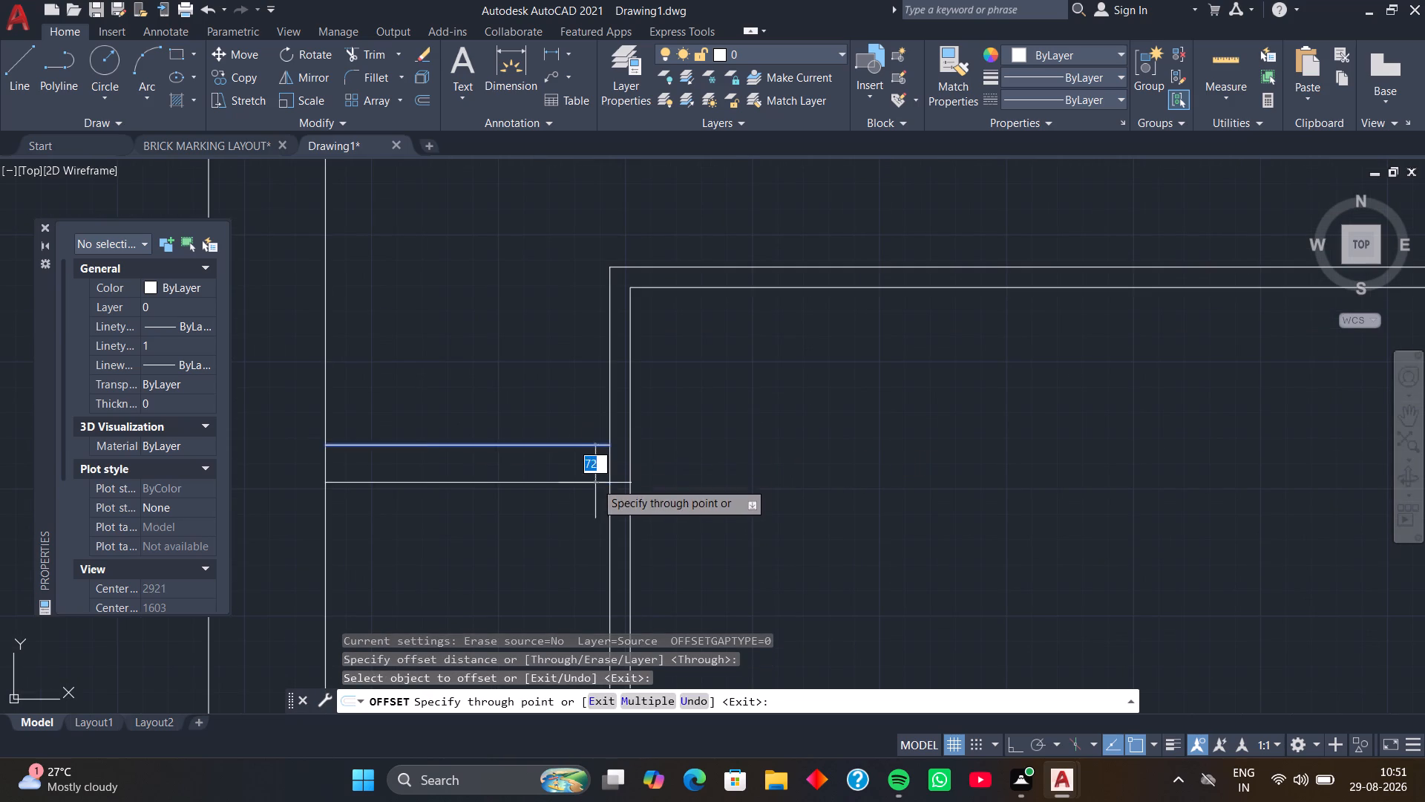
scroll(595, 483, "down", 3)
middle_click_drag(594, 485, 604, 431)
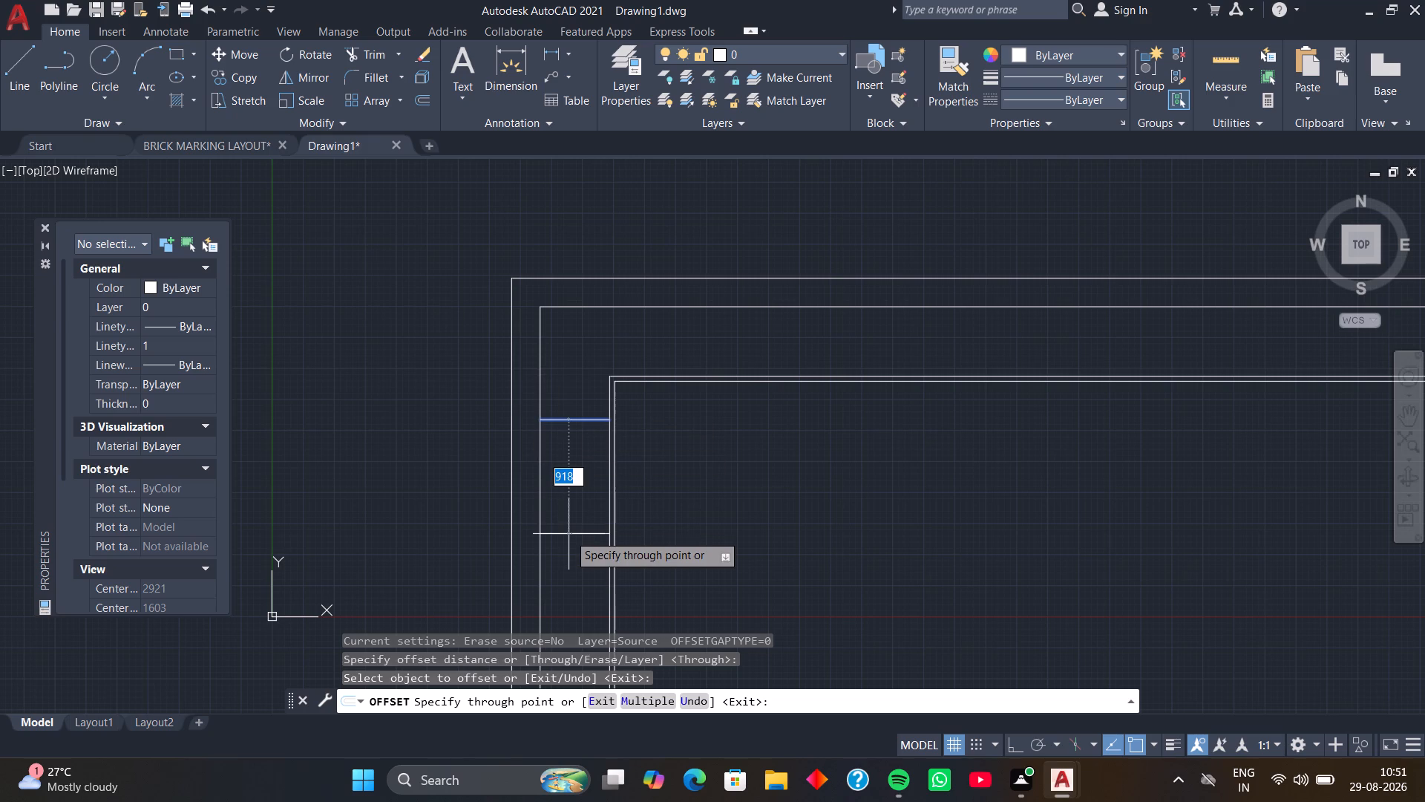
type("750")
key("Return")
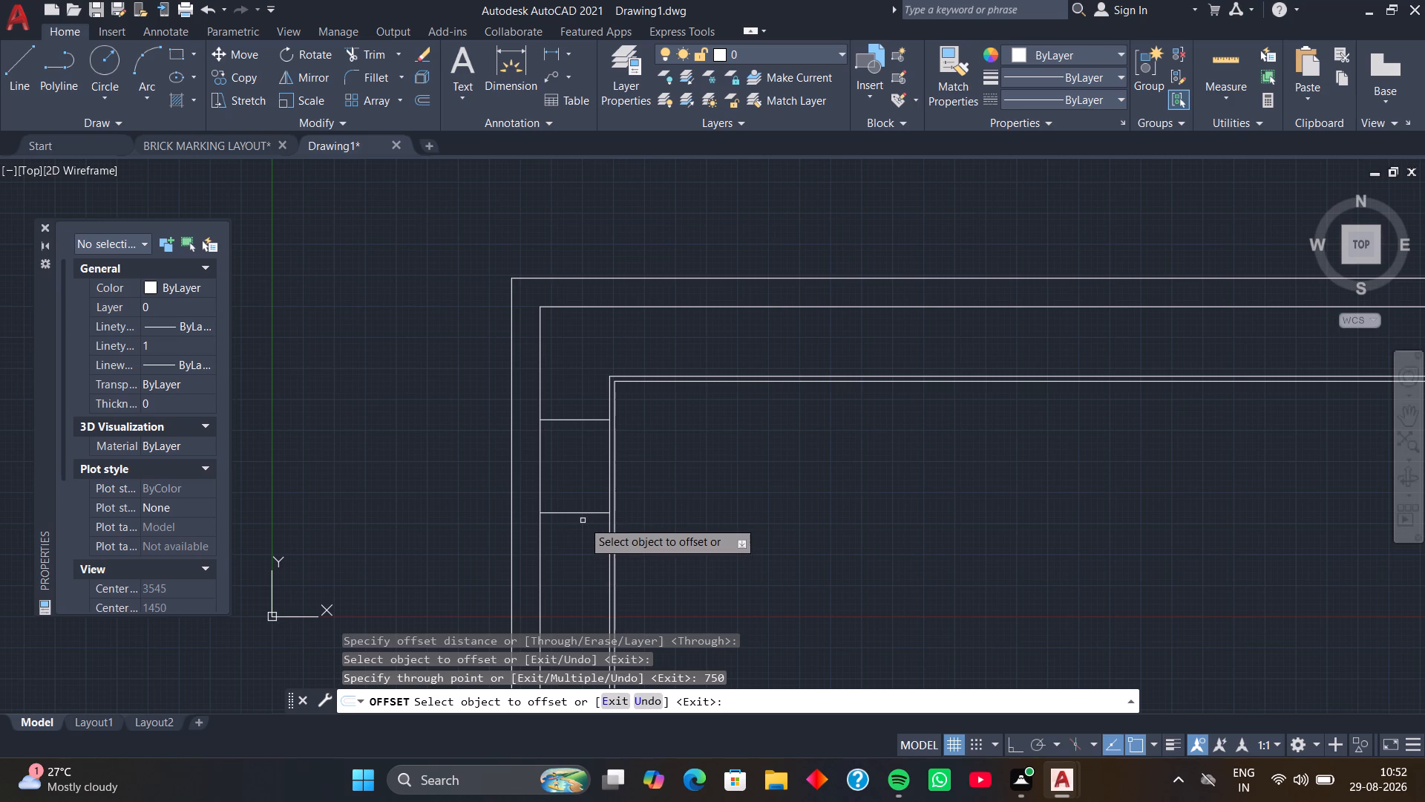
scroll(583, 521, "up", 1)
key("space")
Extend both short horizontal dividers across the 40-wide pair to its innermost vertical line.
type("EX")
key("space")
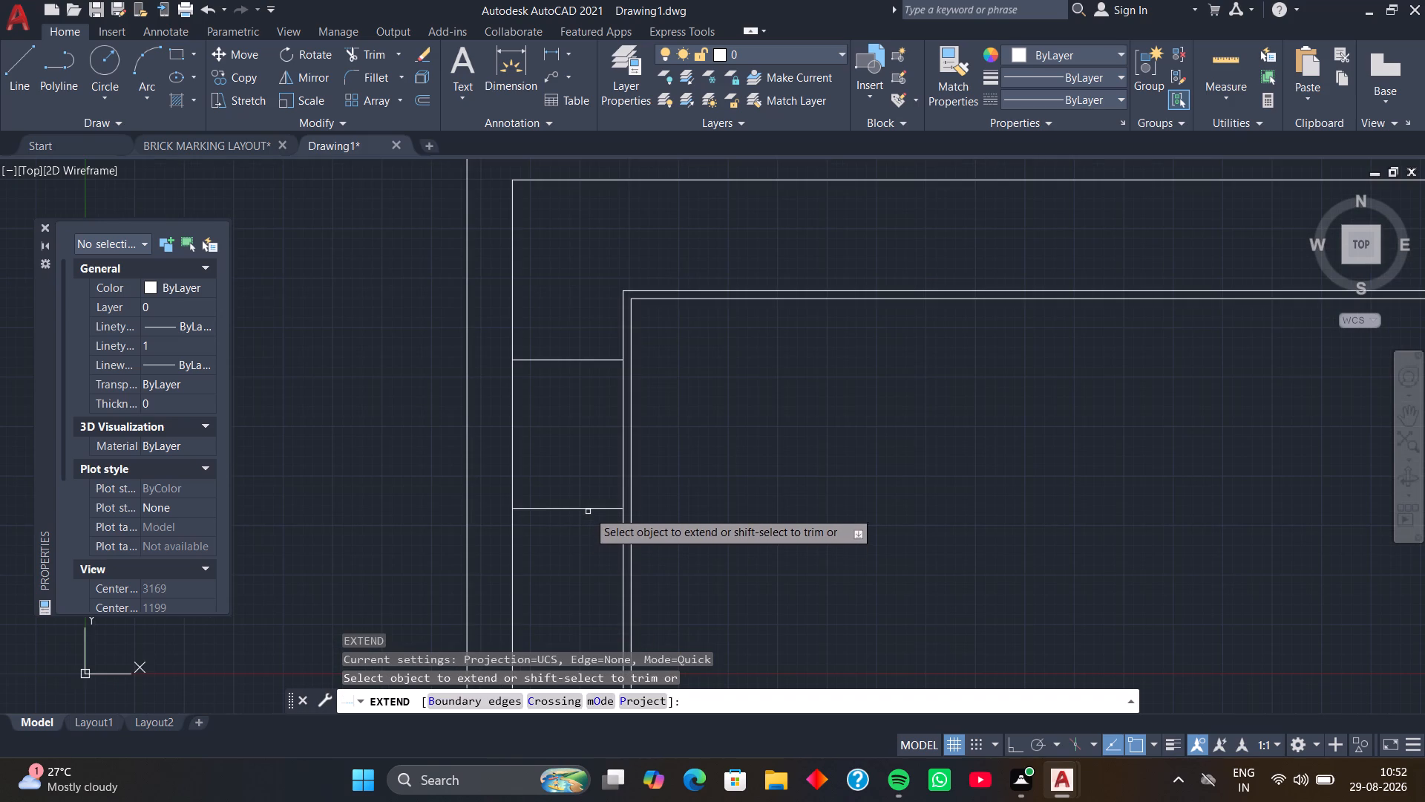
left_click(589, 509)
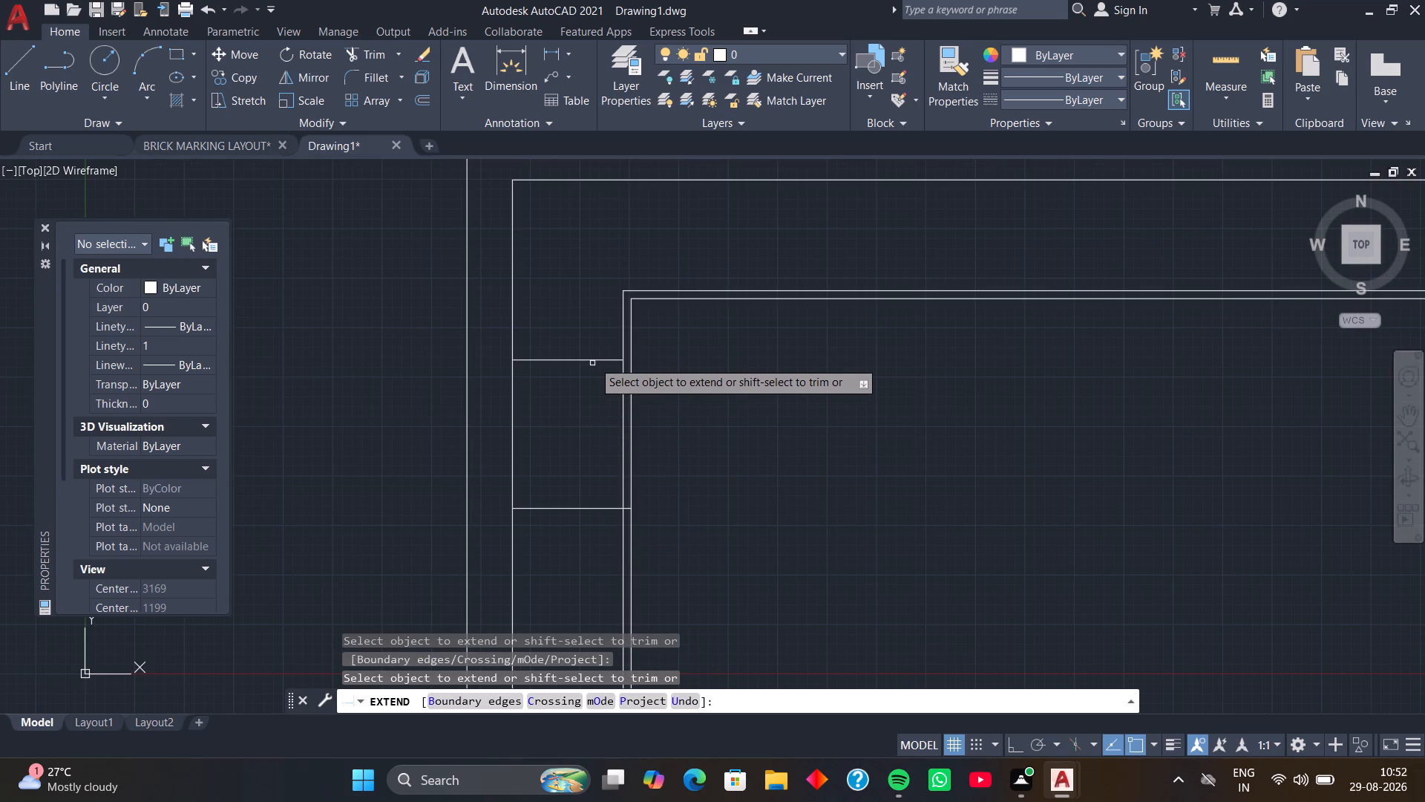
left_click(593, 361)
key("space")
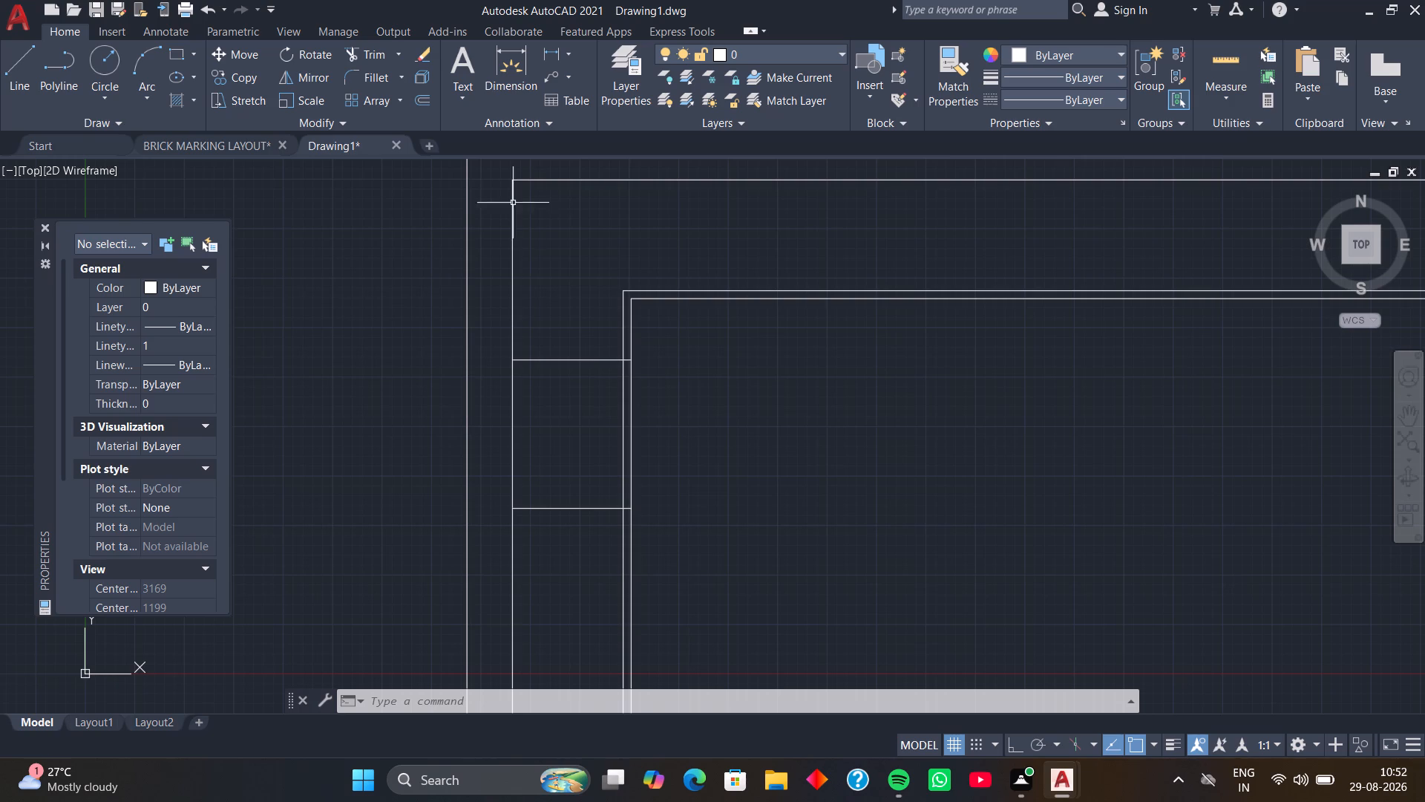
Offset the side wall's inner vertical line 910 into the layout.
type("O")
key("space")
key("space")
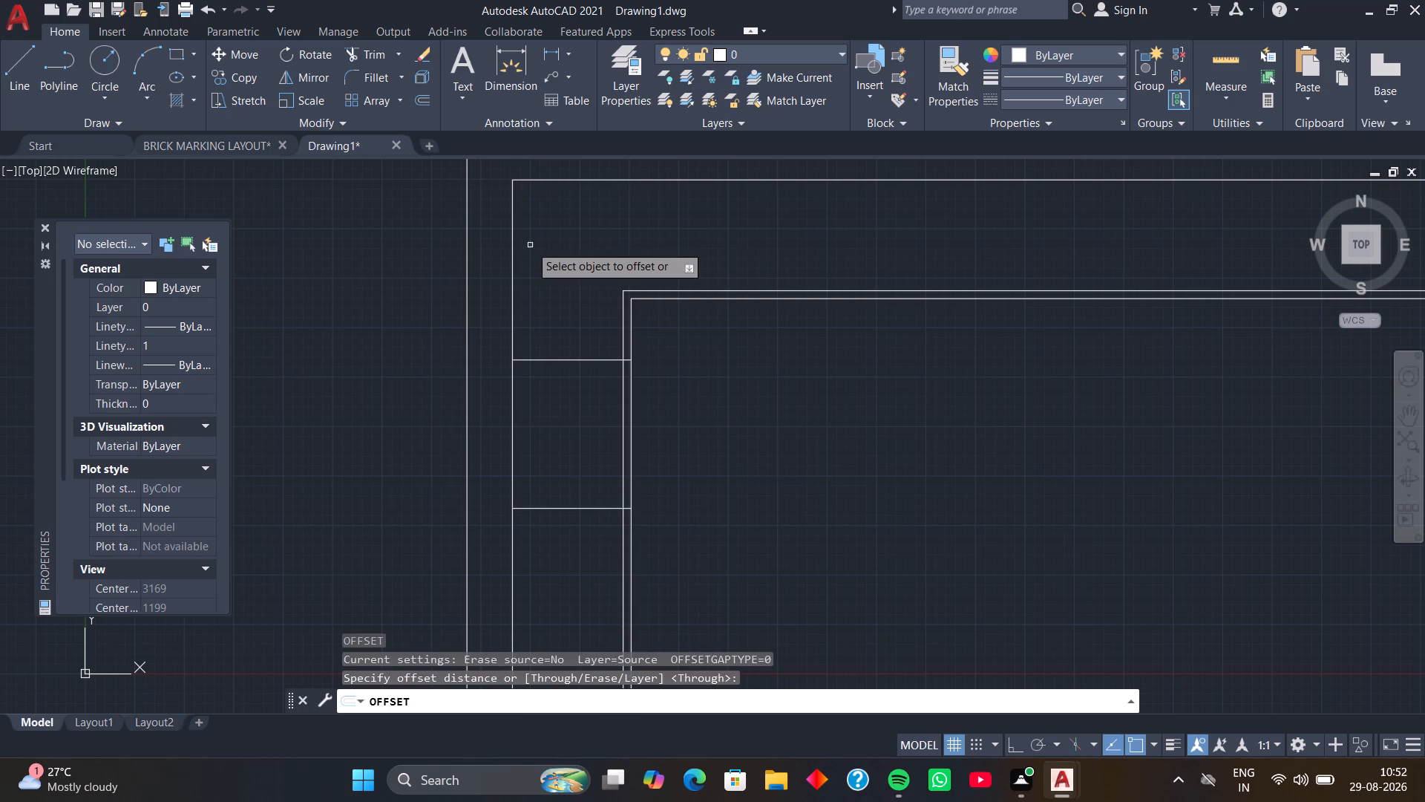
left_click(511, 248)
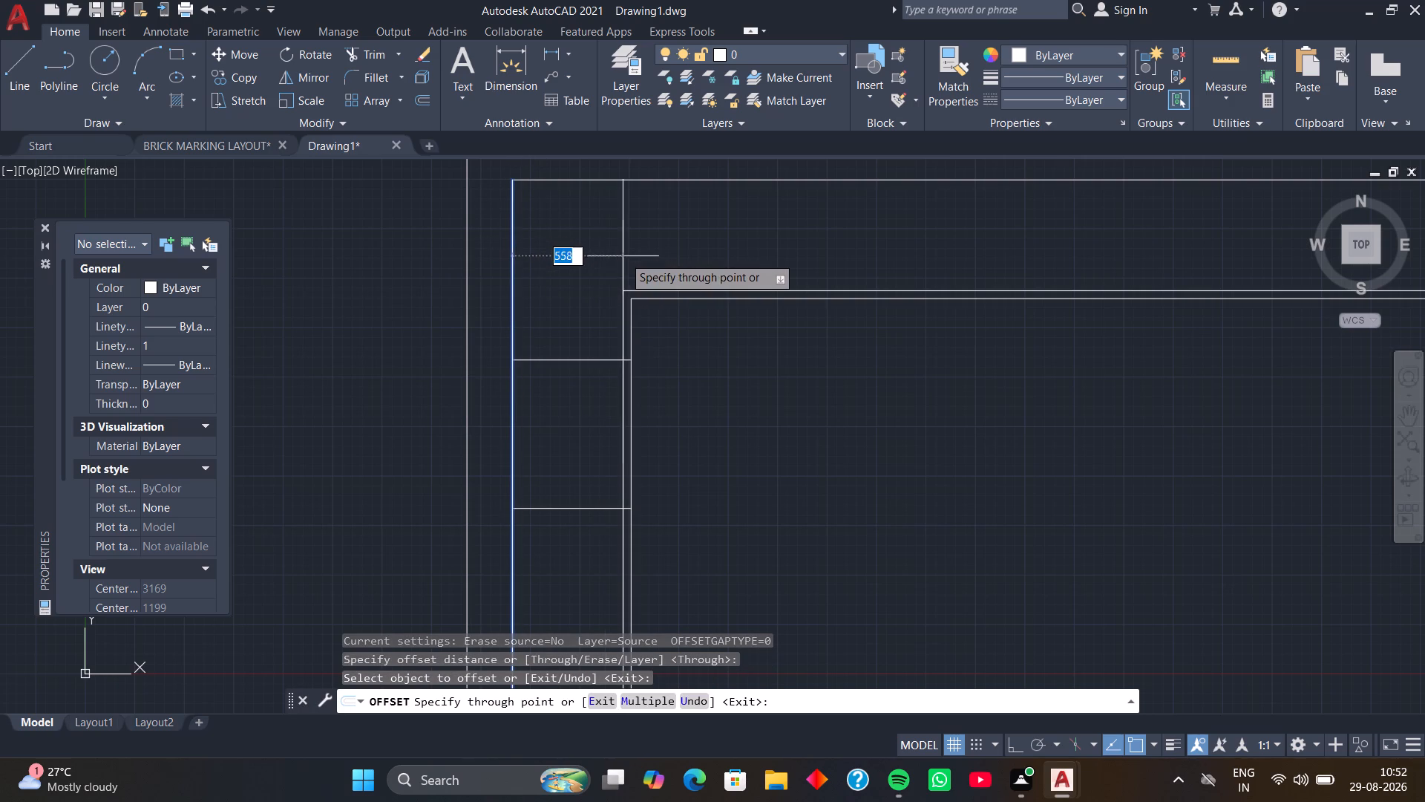
type("910")
key("Return")
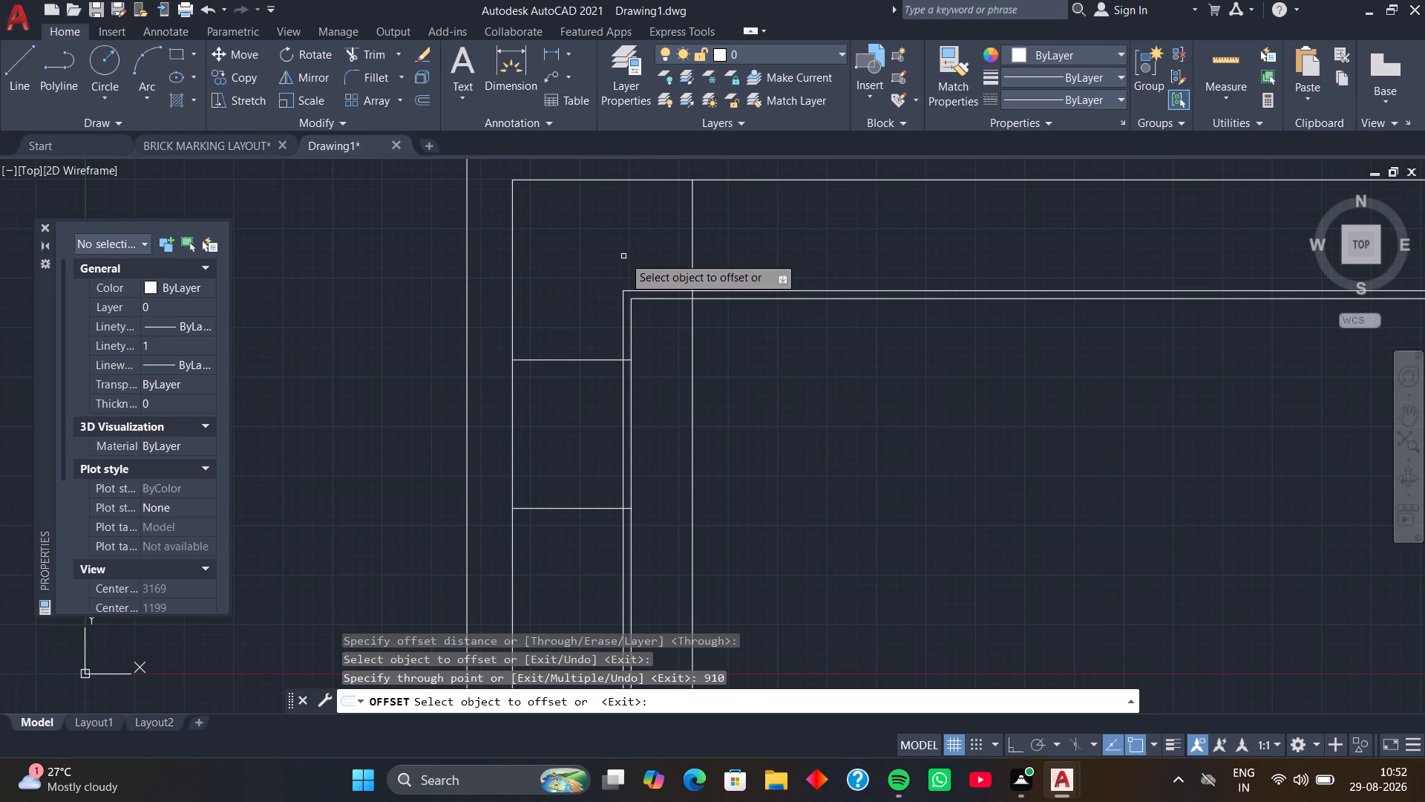
key("space")
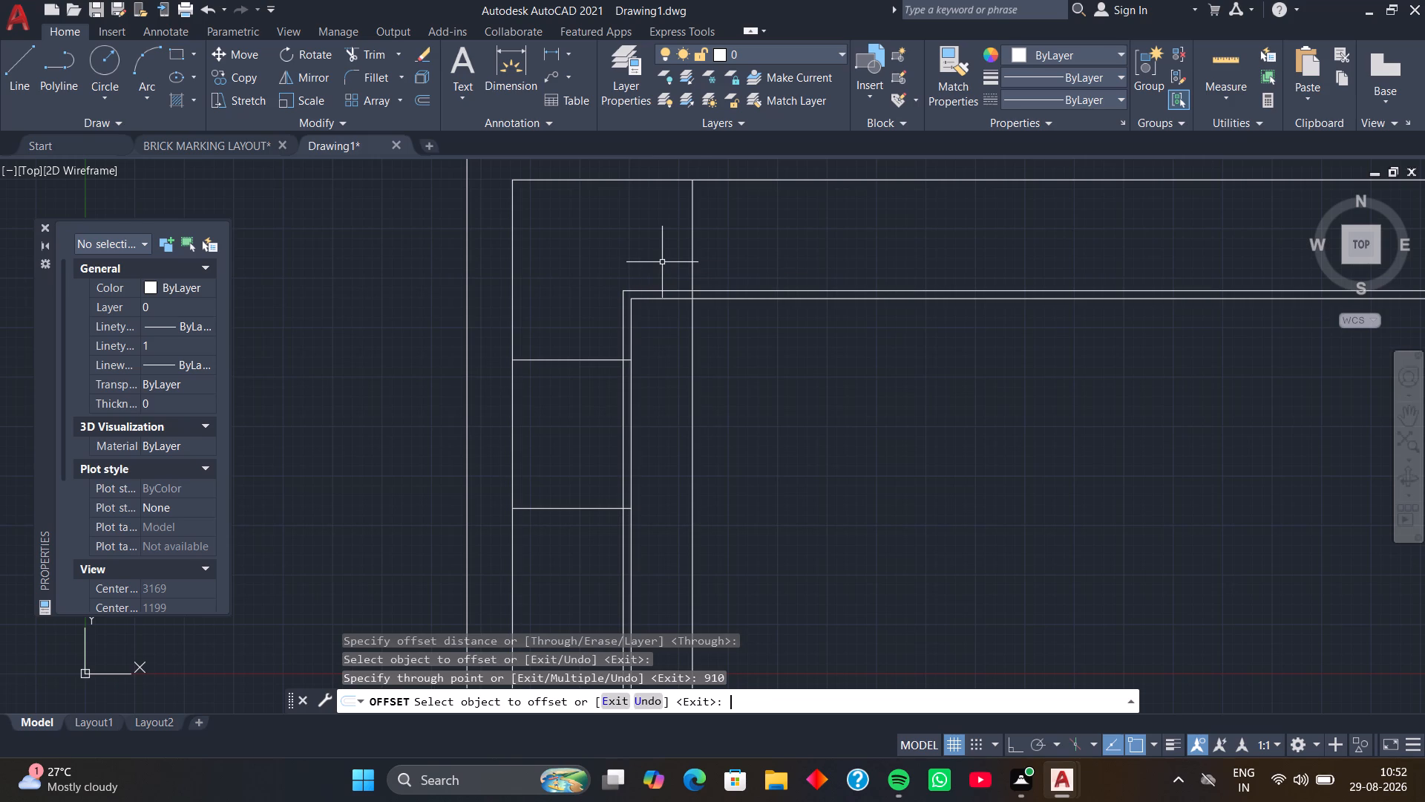
Trim the new vertical line below the horizontal 40-wide pair, leaving a short divider across the upper 600 strip.
type("TR")
key("space")
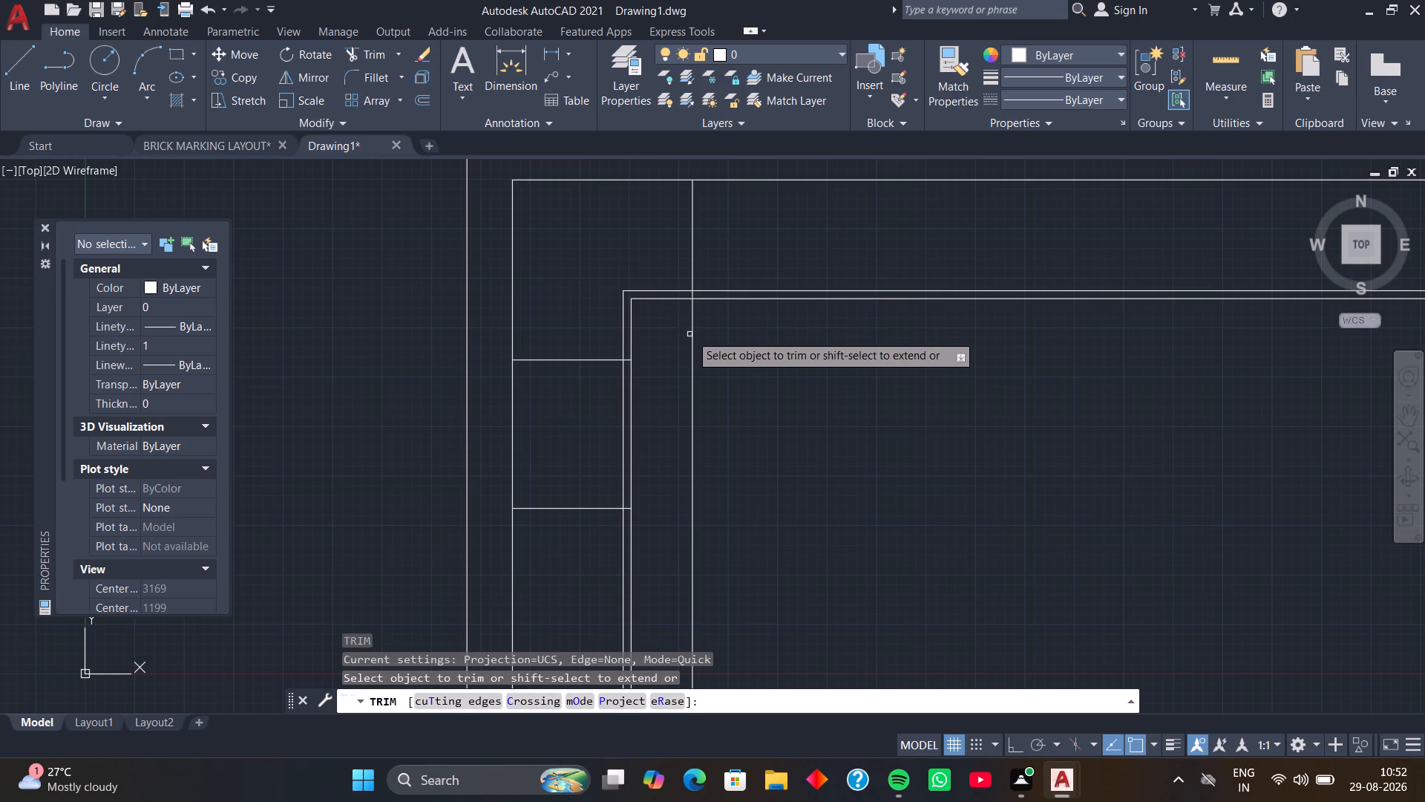
left_click(691, 336)
key("space")
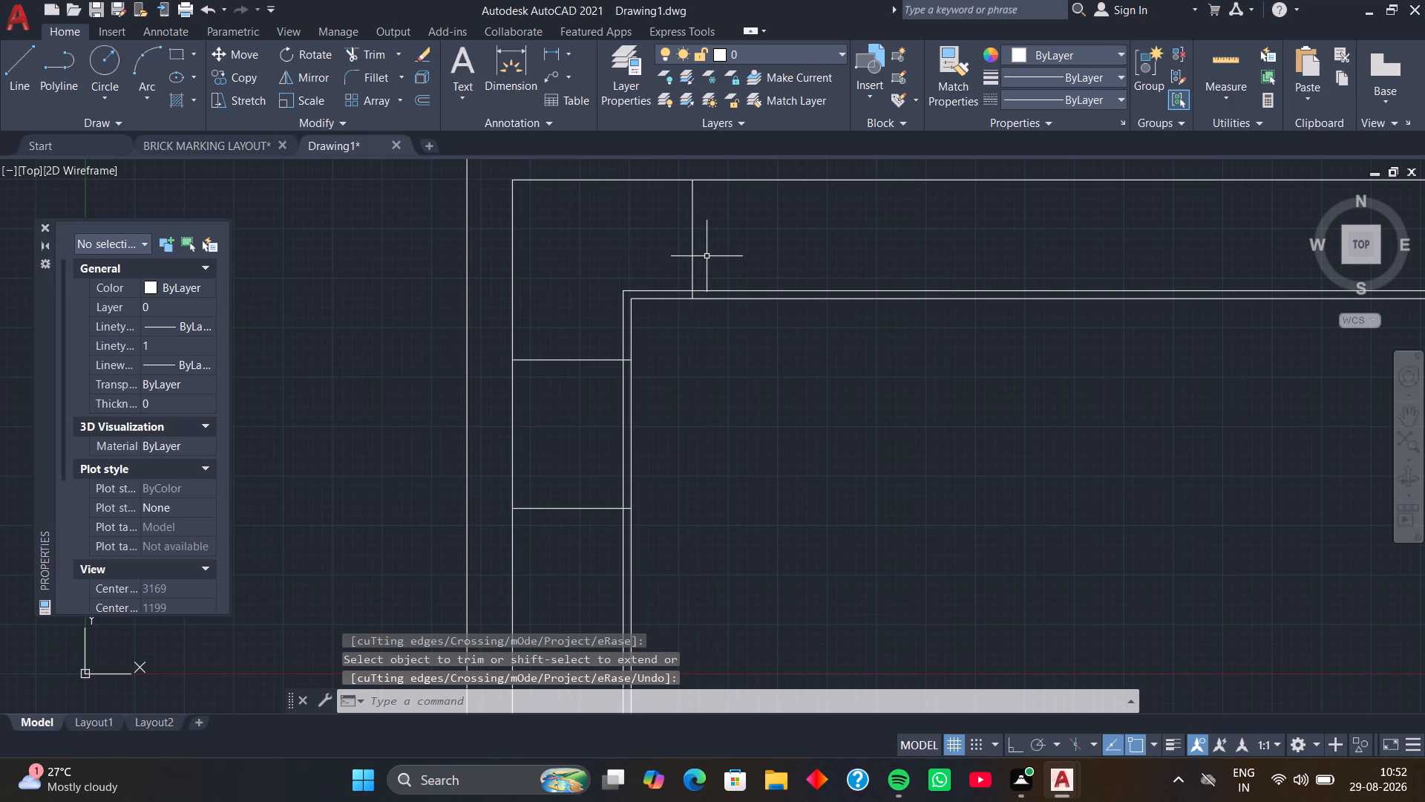
Offset the short vertical divider in the upper strip 900 away from the corner.
type("O")
key("space")
key("space")
left_click(693, 250)
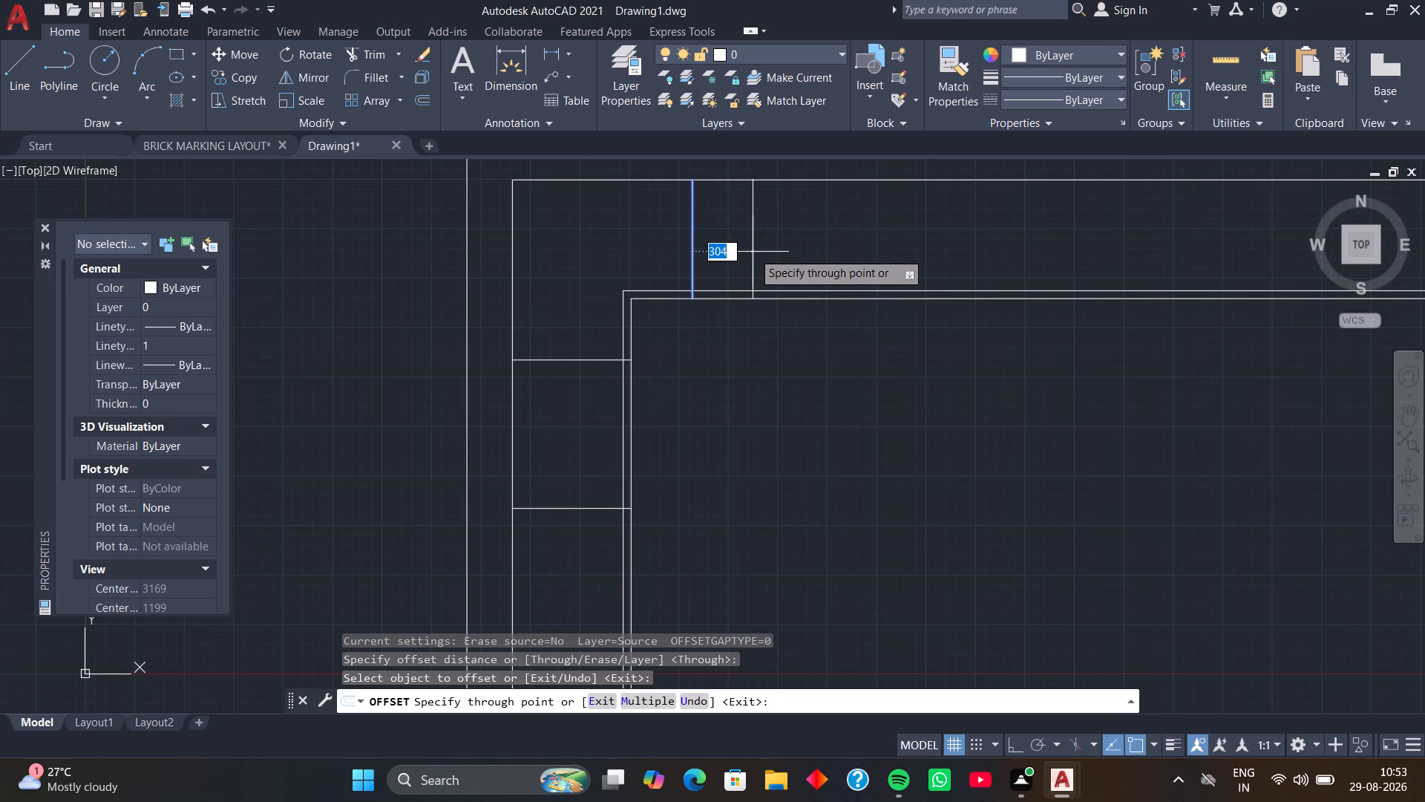
type("900")
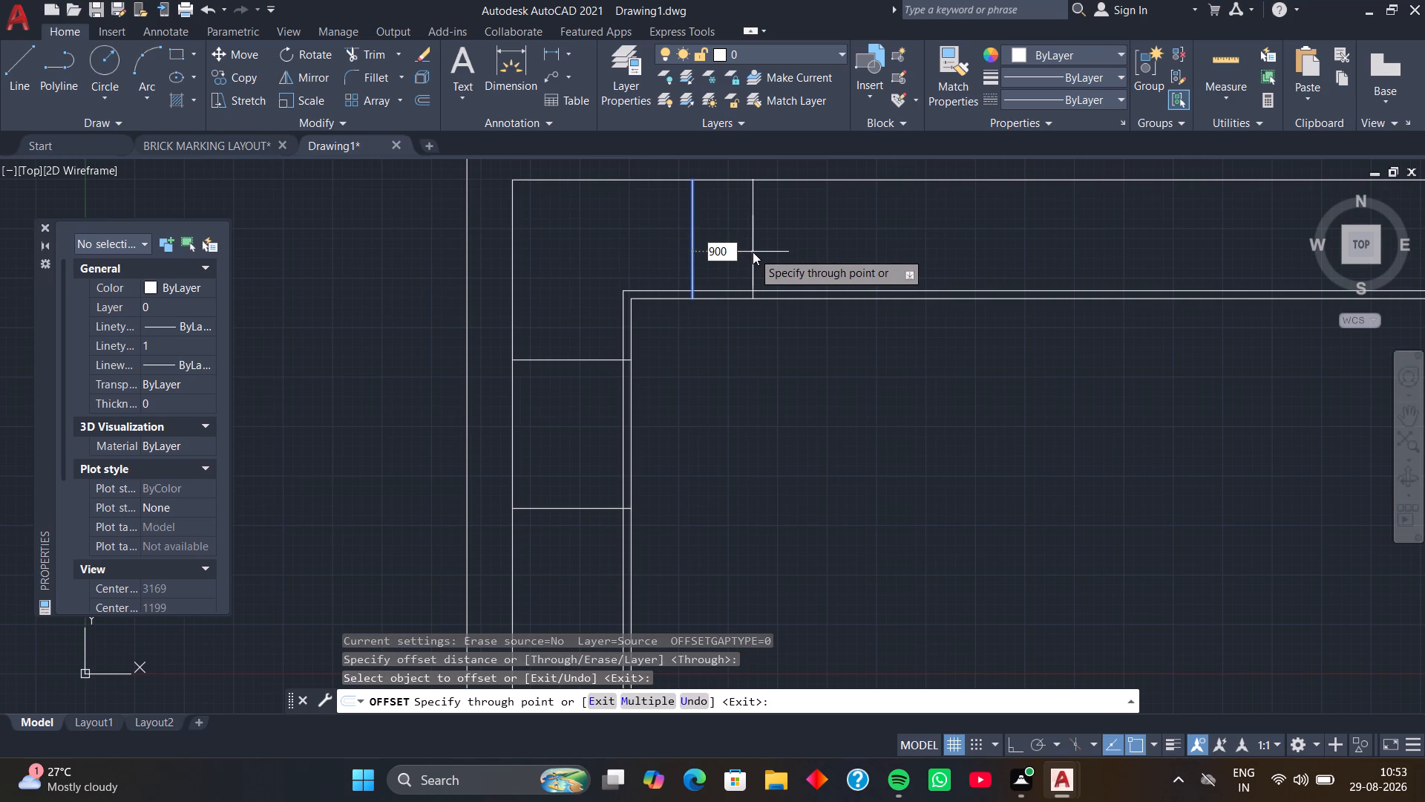
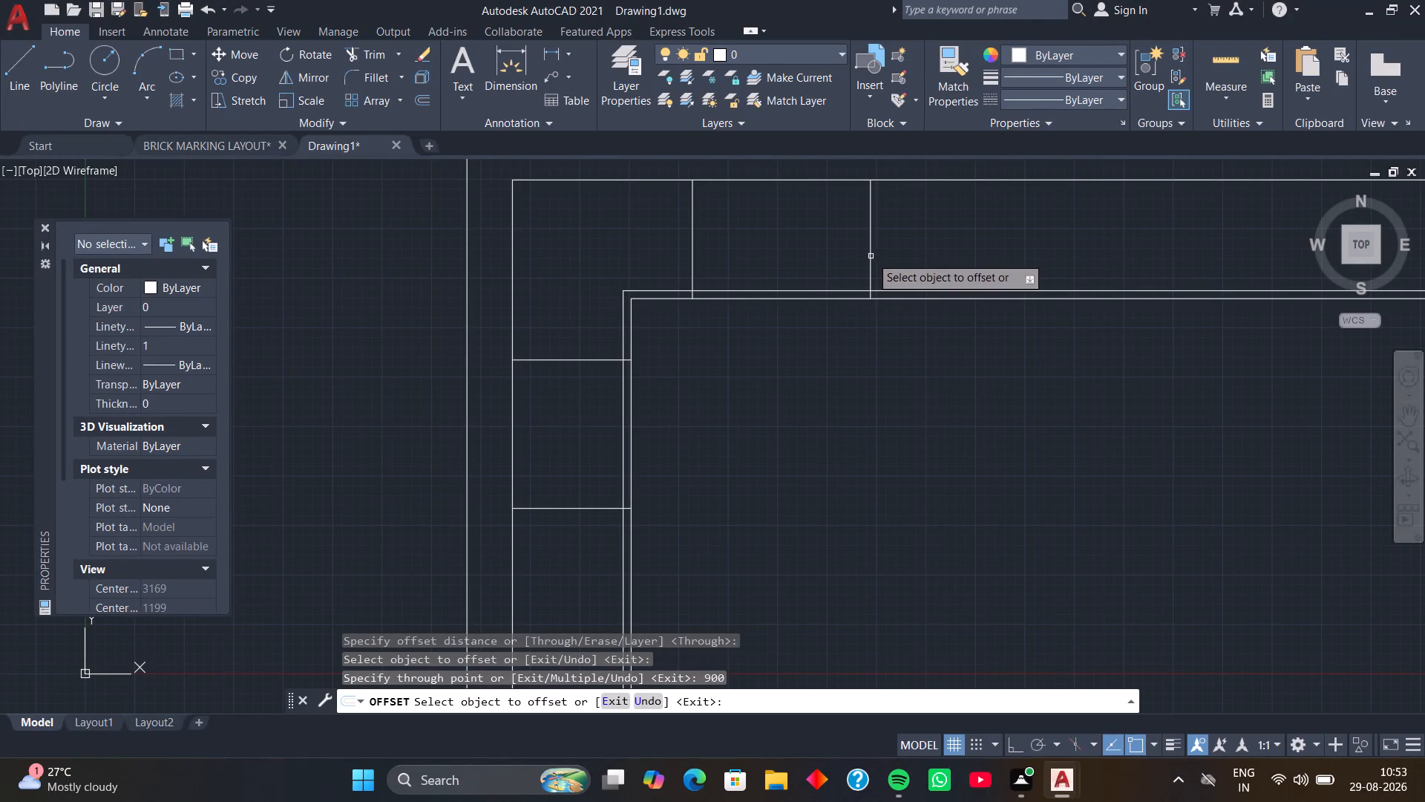
Offset the farthest short vertical divider in the upper strip 60 away from the corner.
left_click(870, 256)
type("60")
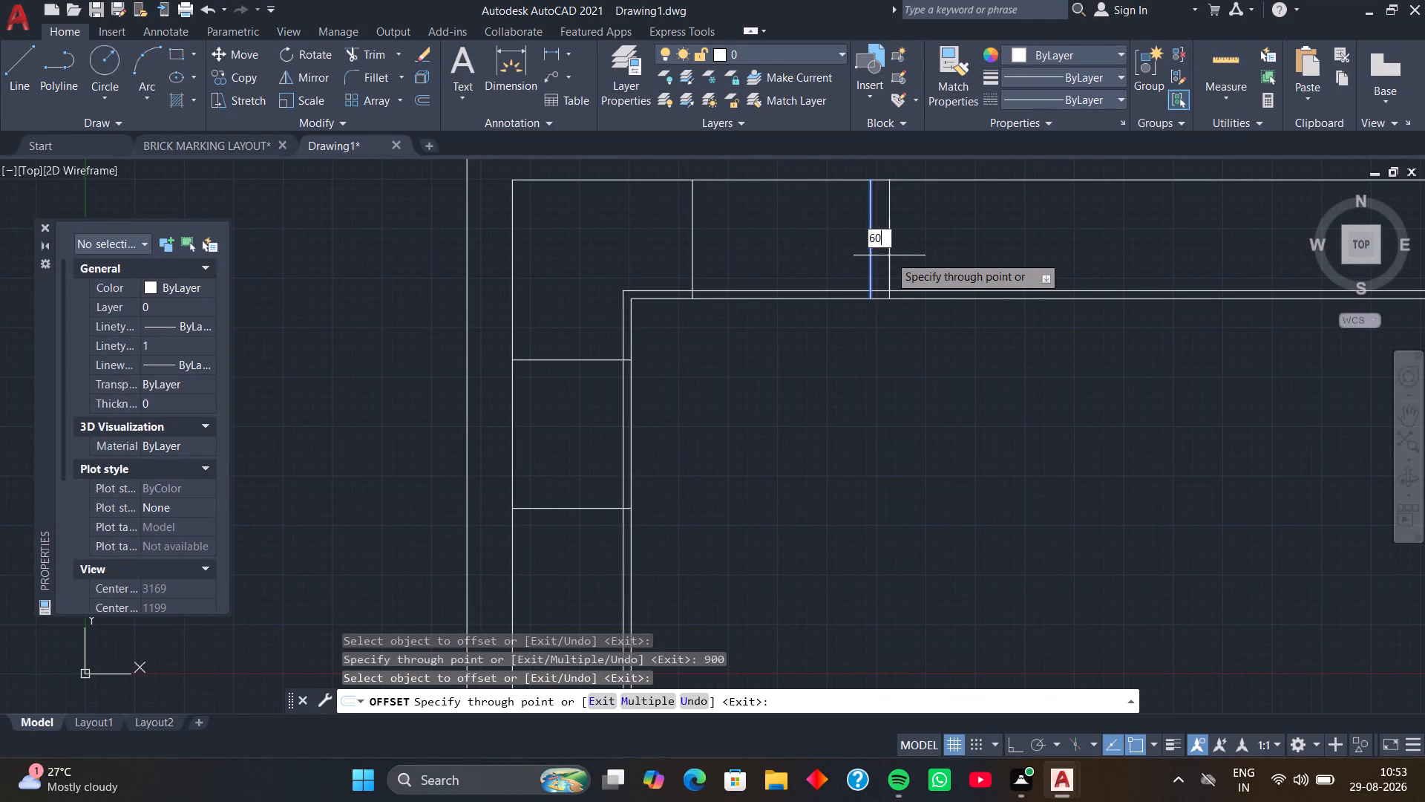
key("Return")
Offset the second line of the 60-wide divider pair 910 further along the upper strip, away from the corner.
left_click(883, 256)
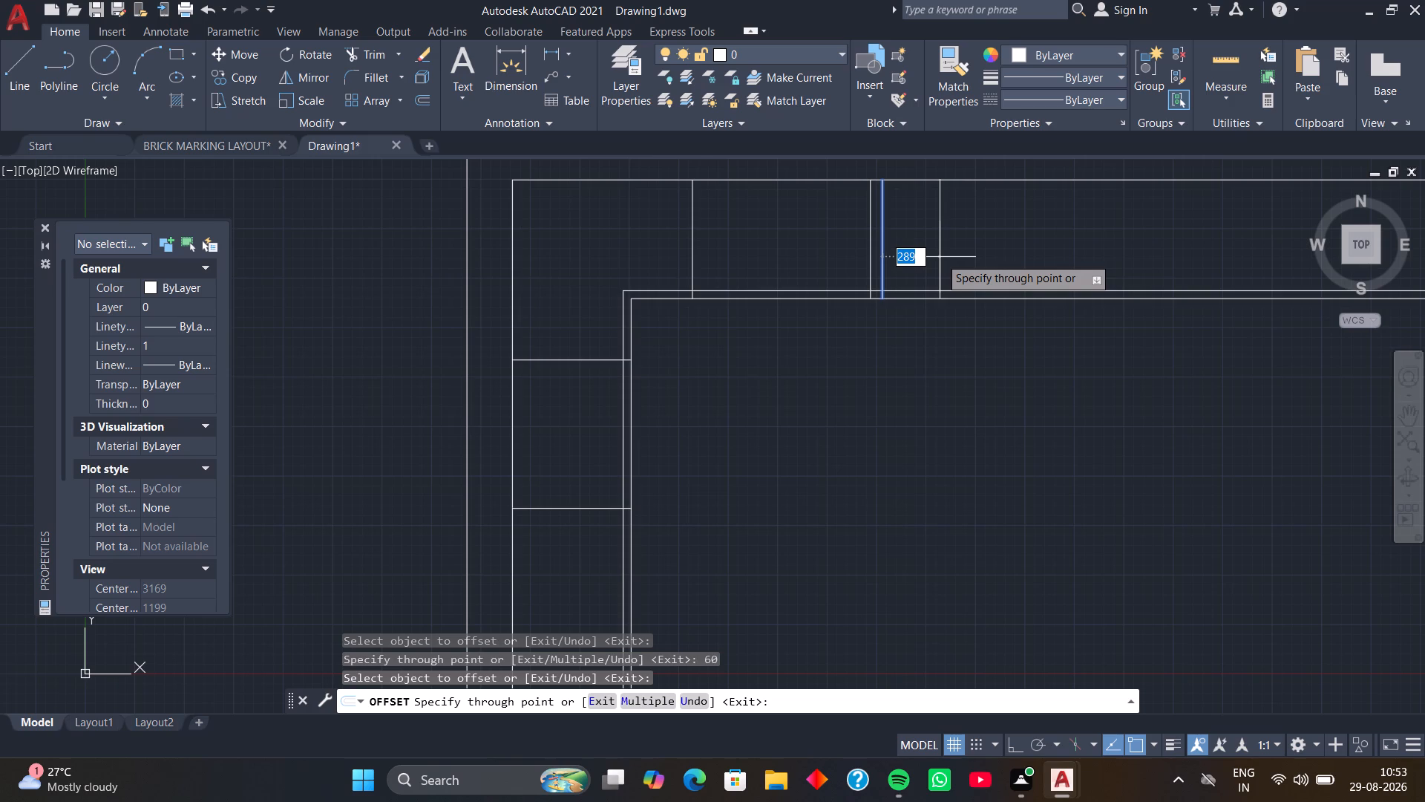
type("910")
key("Return")
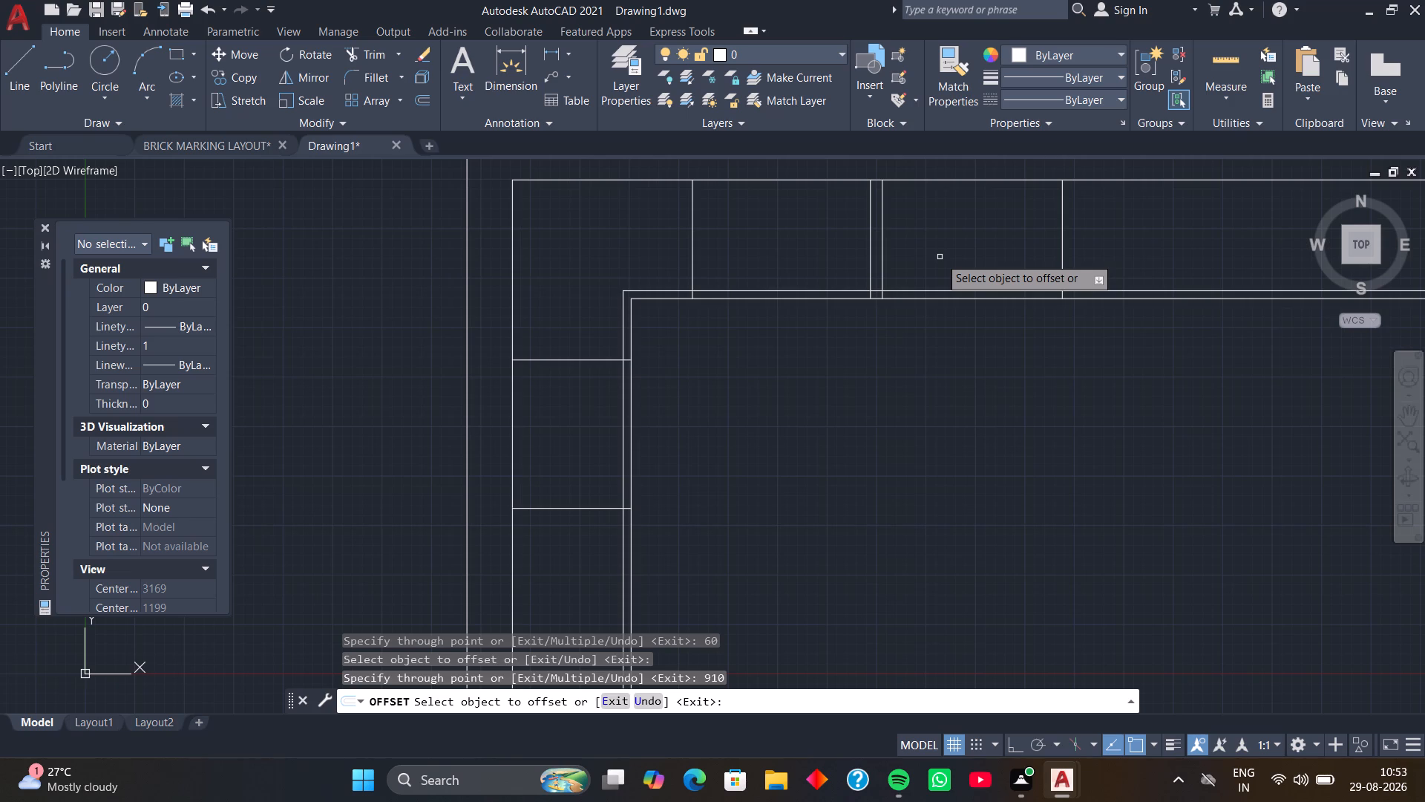
scroll(940, 257, "down", 1)
middle_click_drag(940, 257, 915, 194)
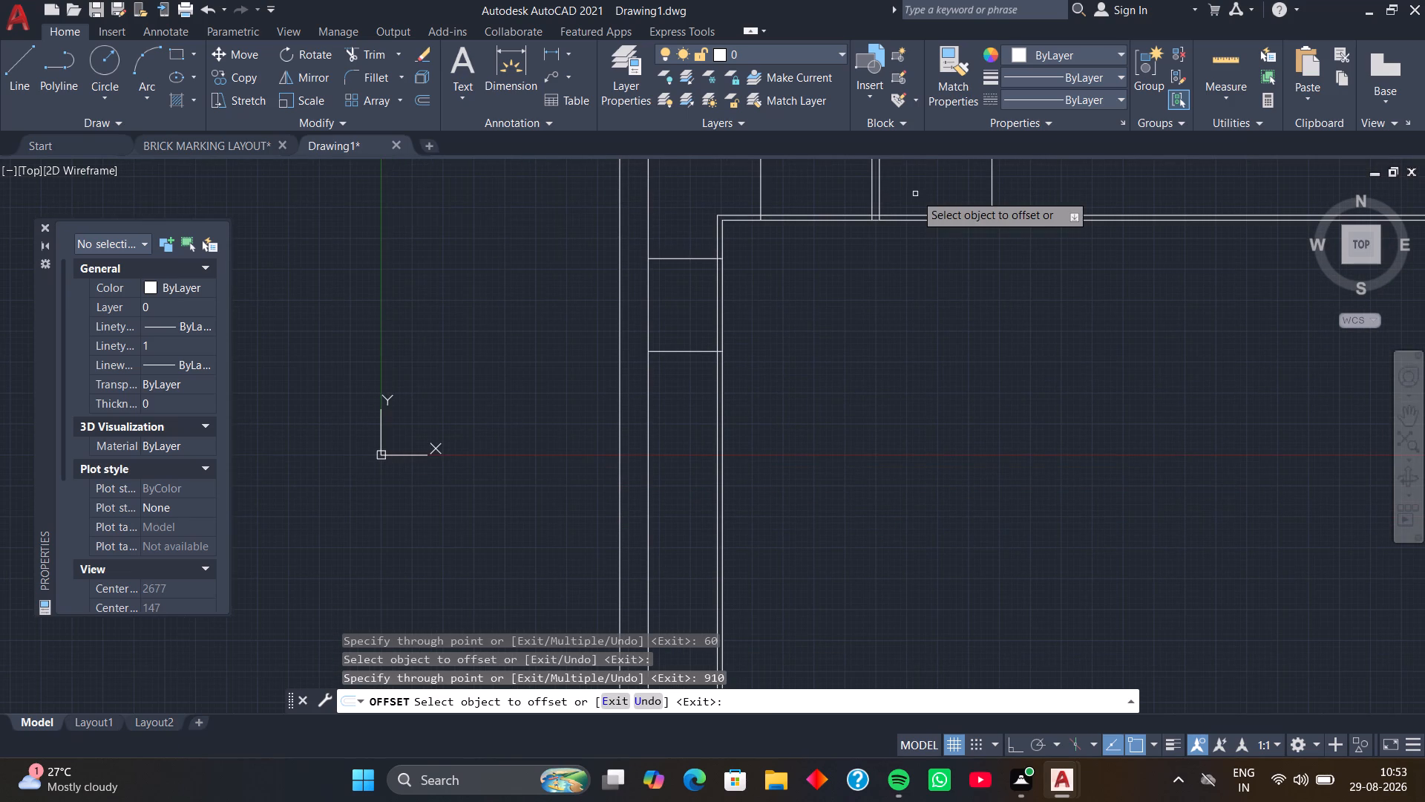
middle_click_drag(936, 183, 906, 316)
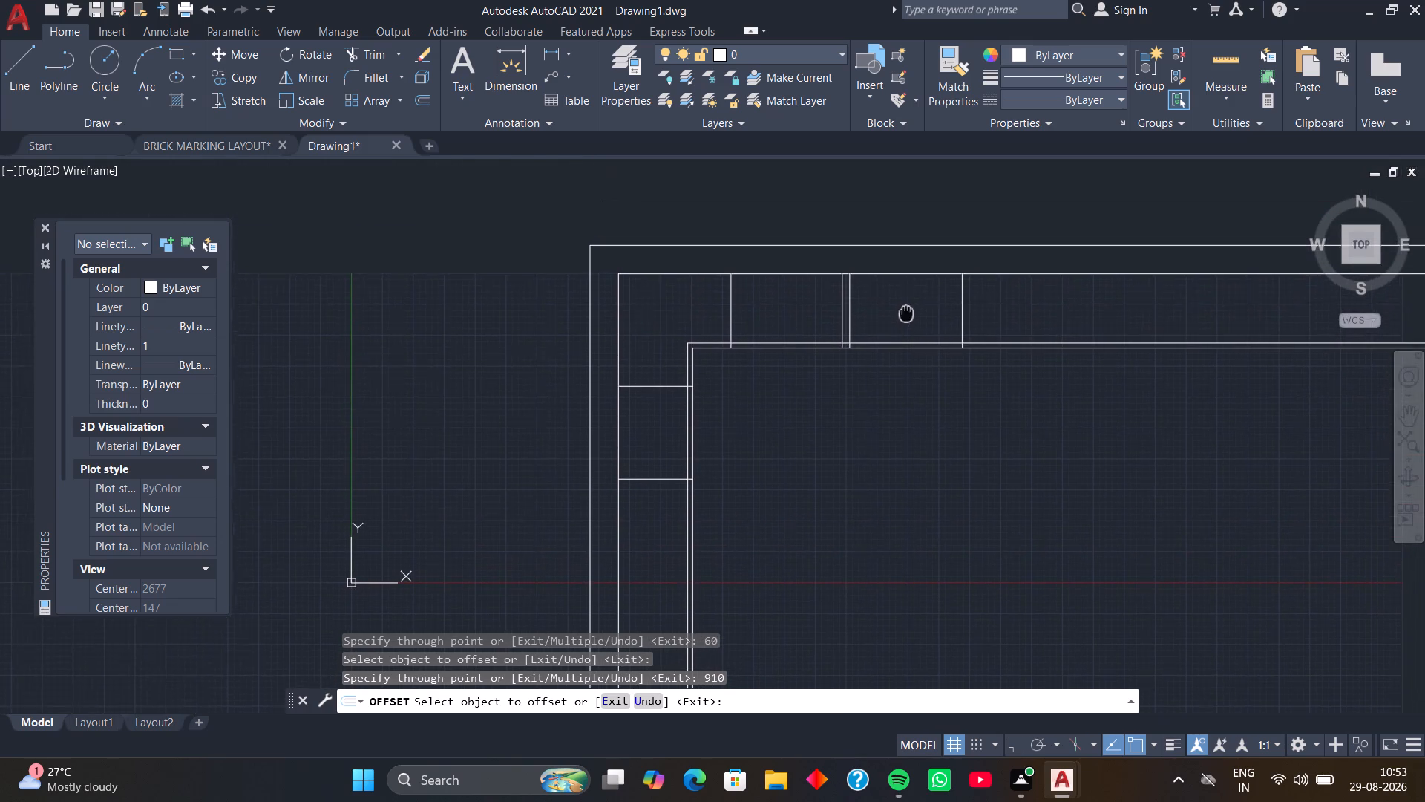
middle_click_drag(906, 316, 905, 319)
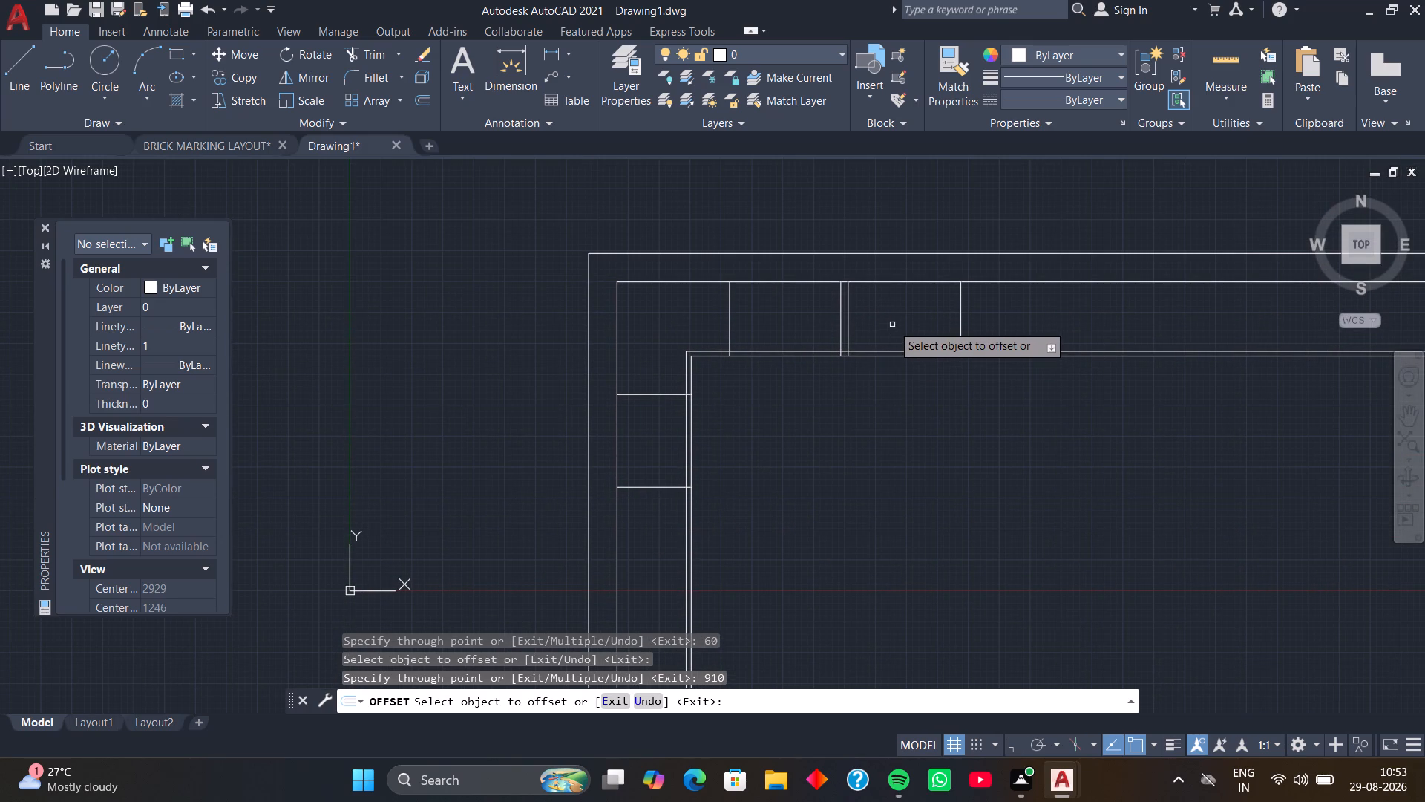
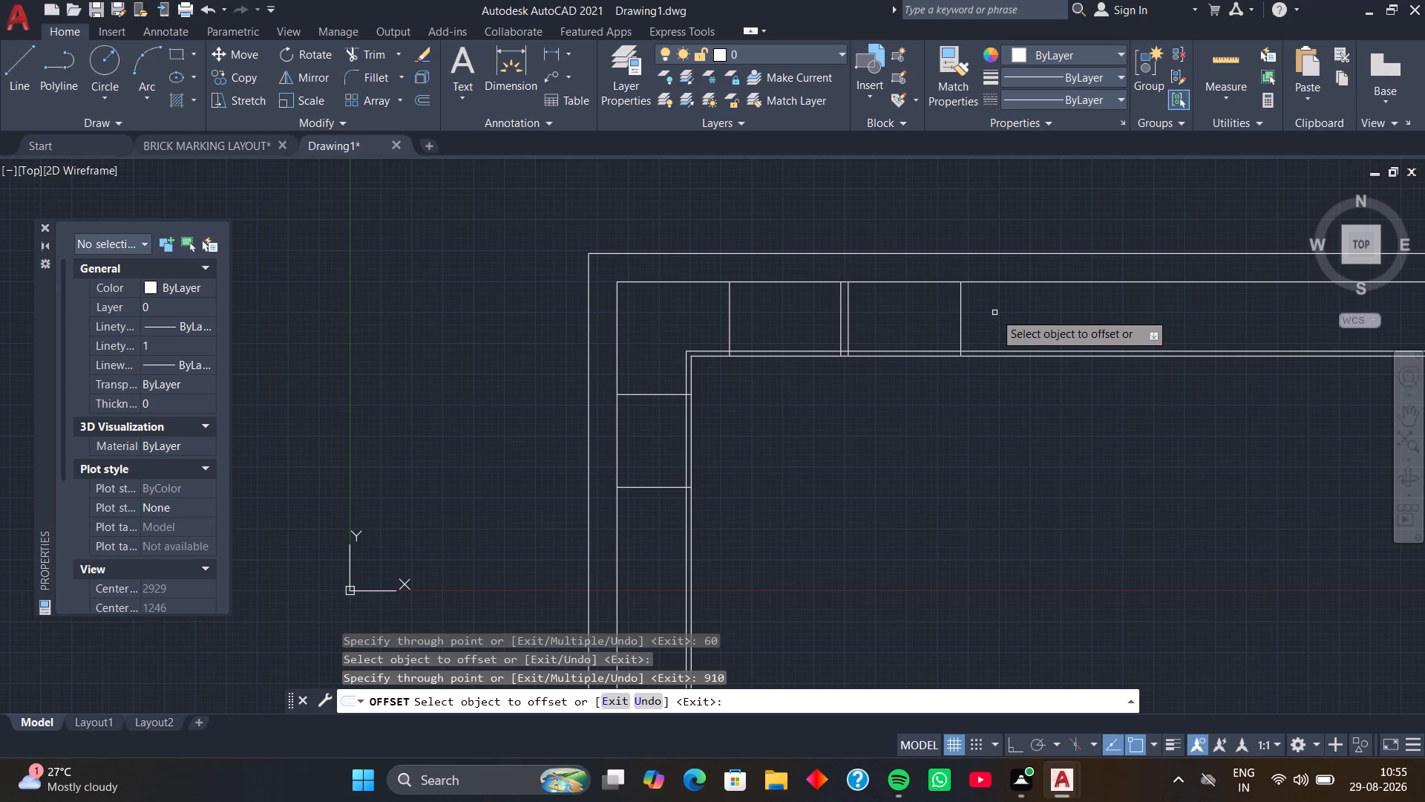
Offset the farthest short vertical divider in the upper strip 115 further along the strip, away from the corner.
key("space")
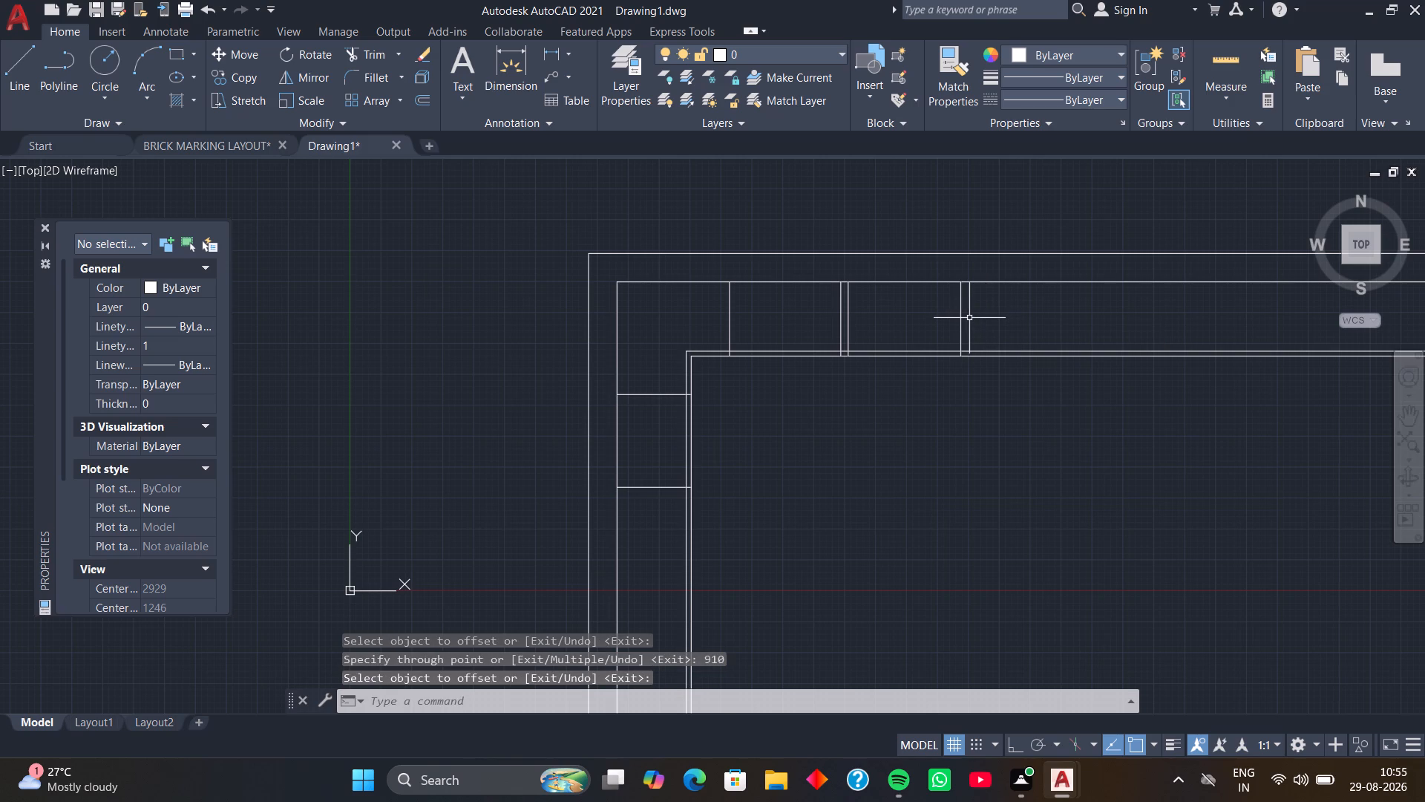
type("O")
key("space")
key("space")
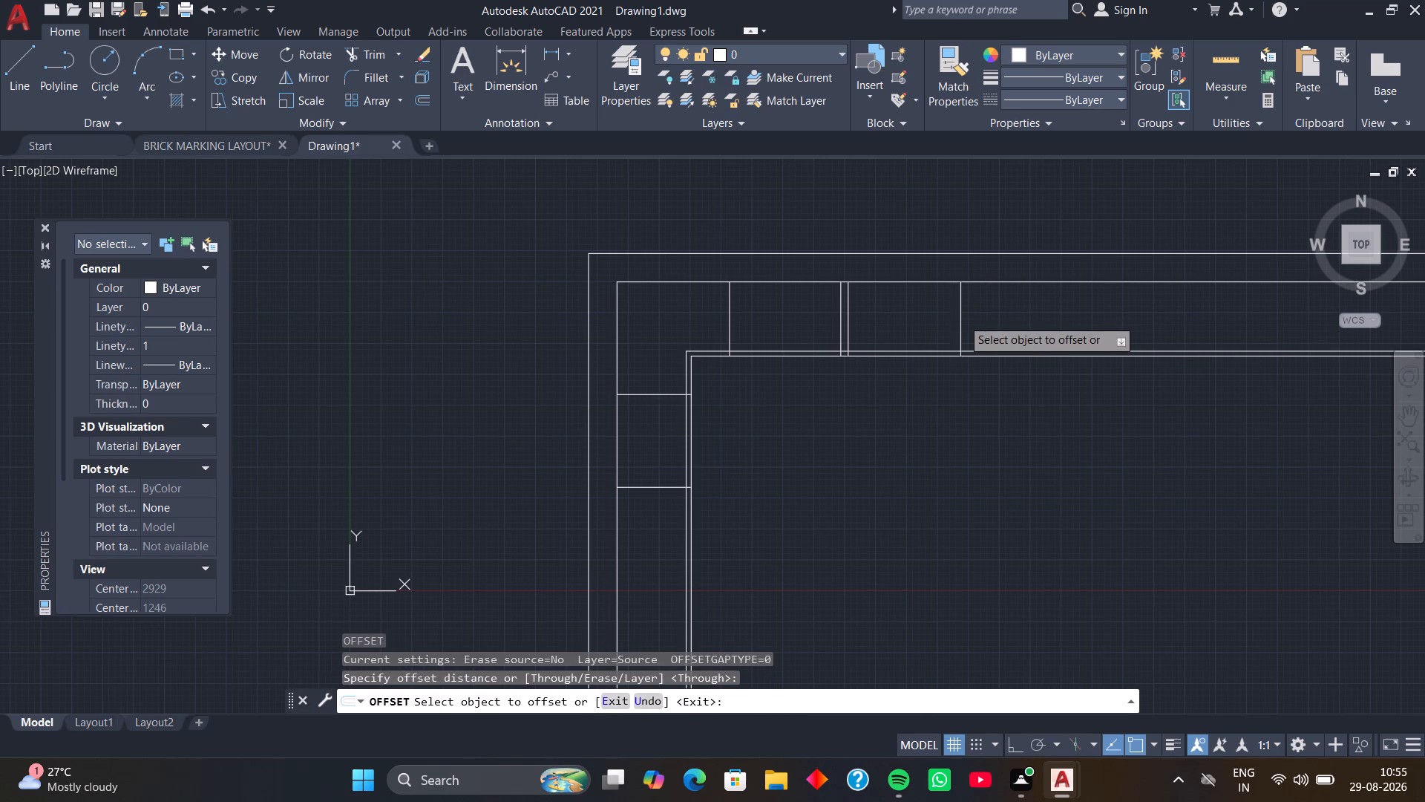
left_click(962, 319)
type("115")
key("Return")
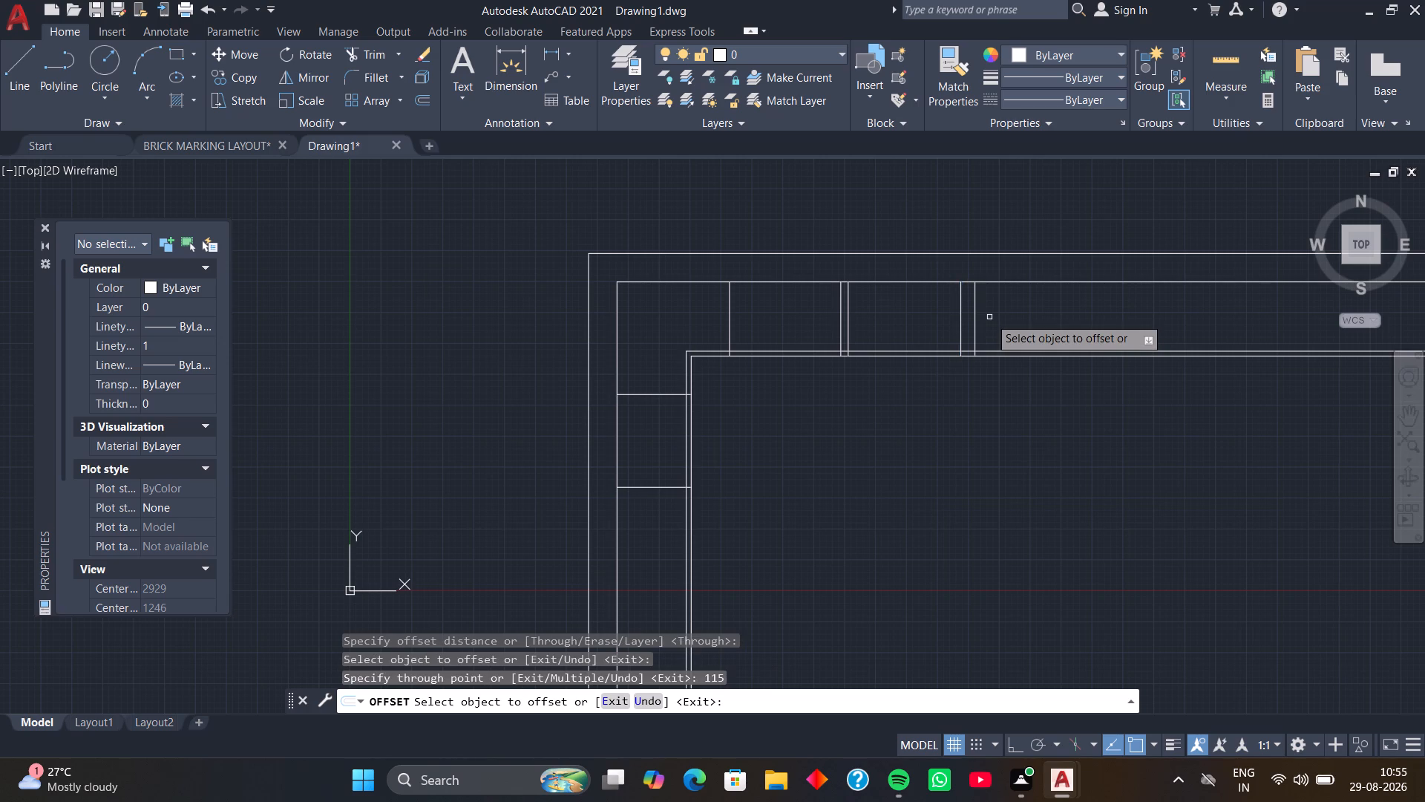
key("space")
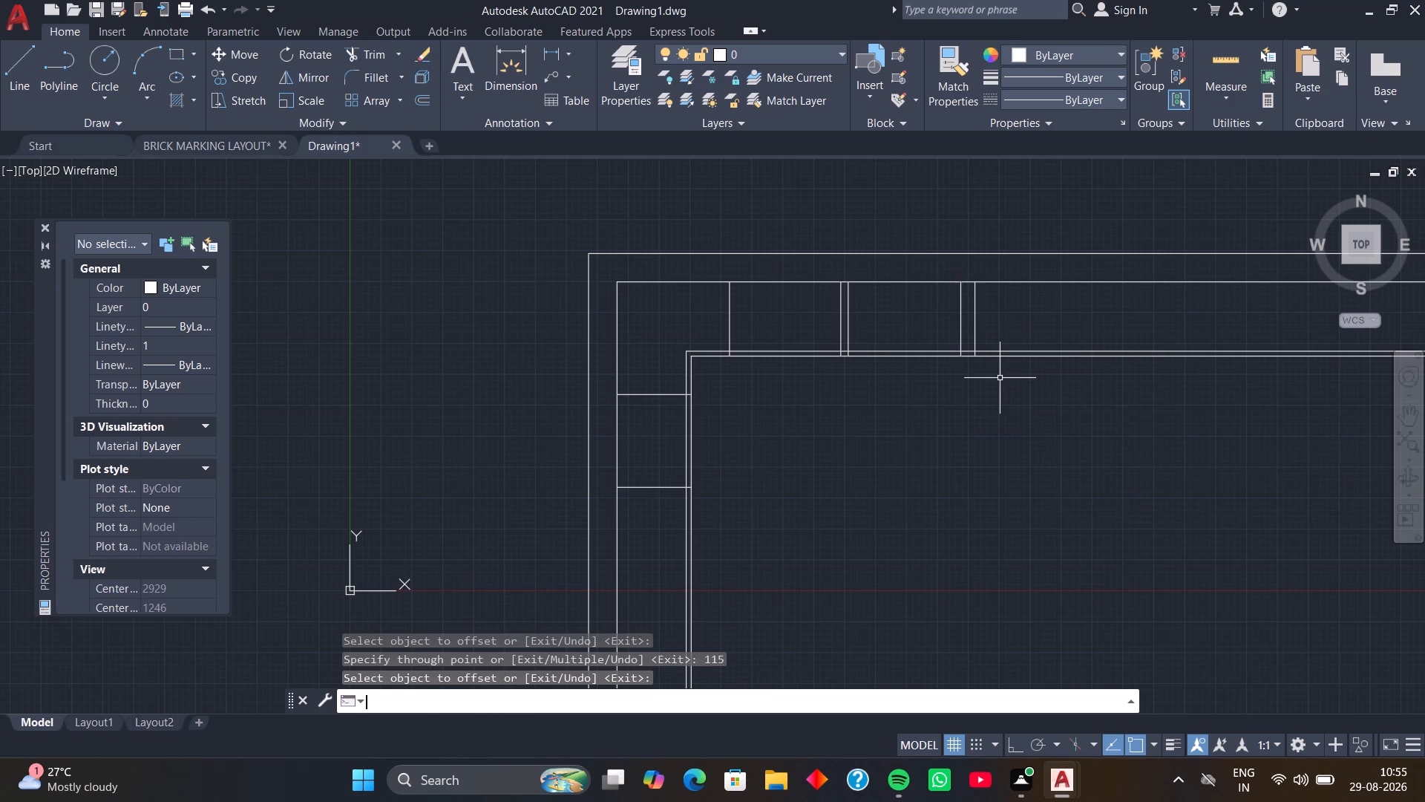
Draw vertical rays running down from the lower ends of both lines of the 115-wide wall, with Ortho on for the second.
key("r")
type("AY")
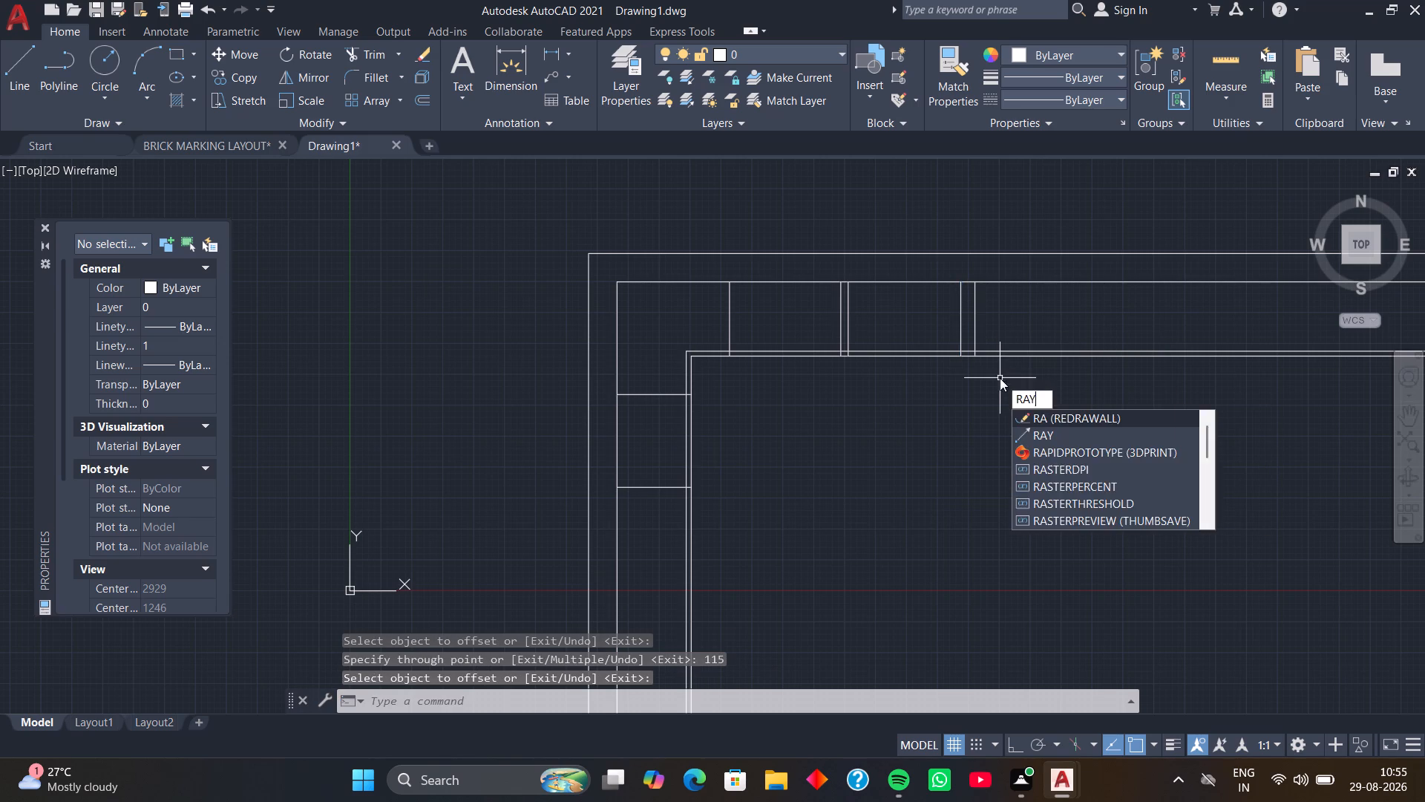
key("space")
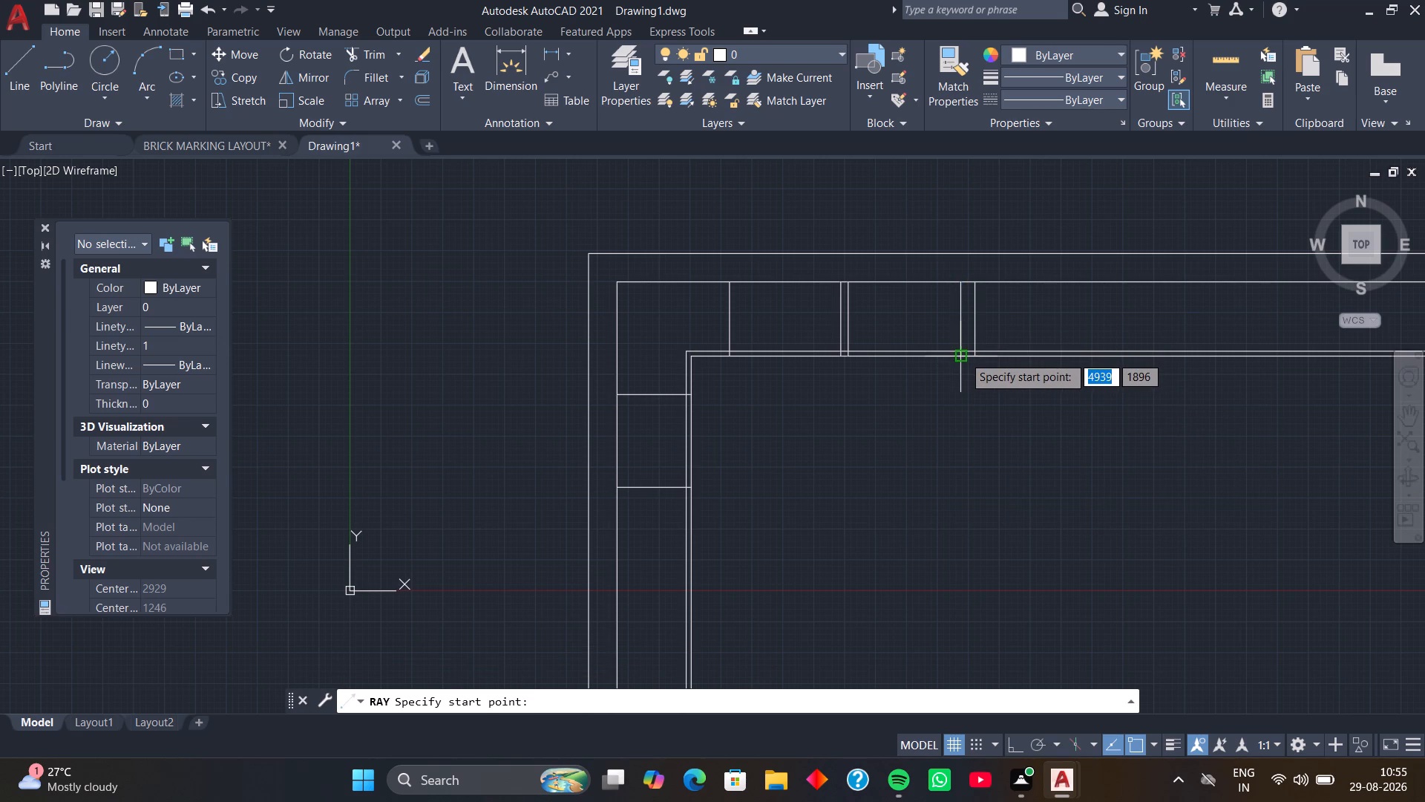
scroll(963, 356, "up", 3)
left_click(939, 353)
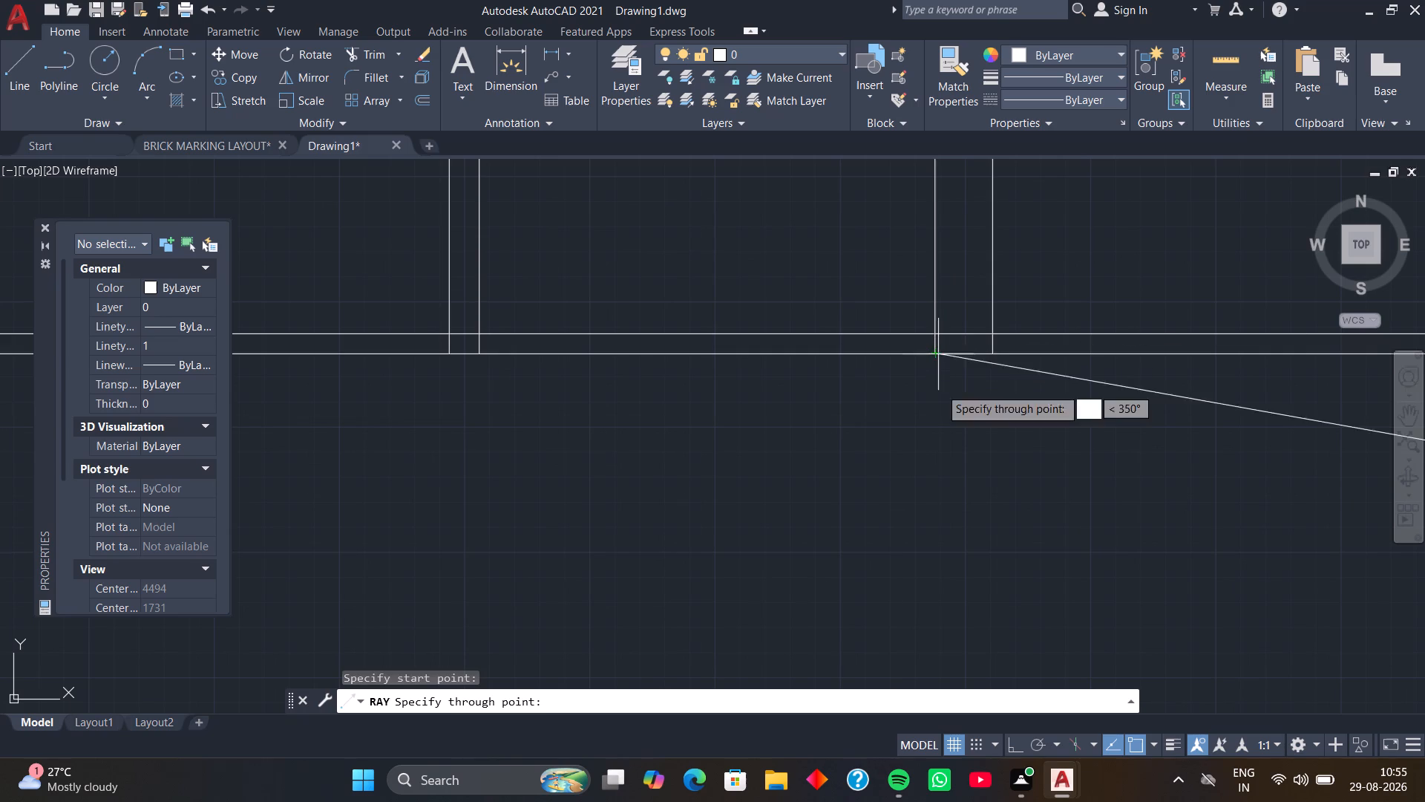
left_click(926, 489)
key("space")
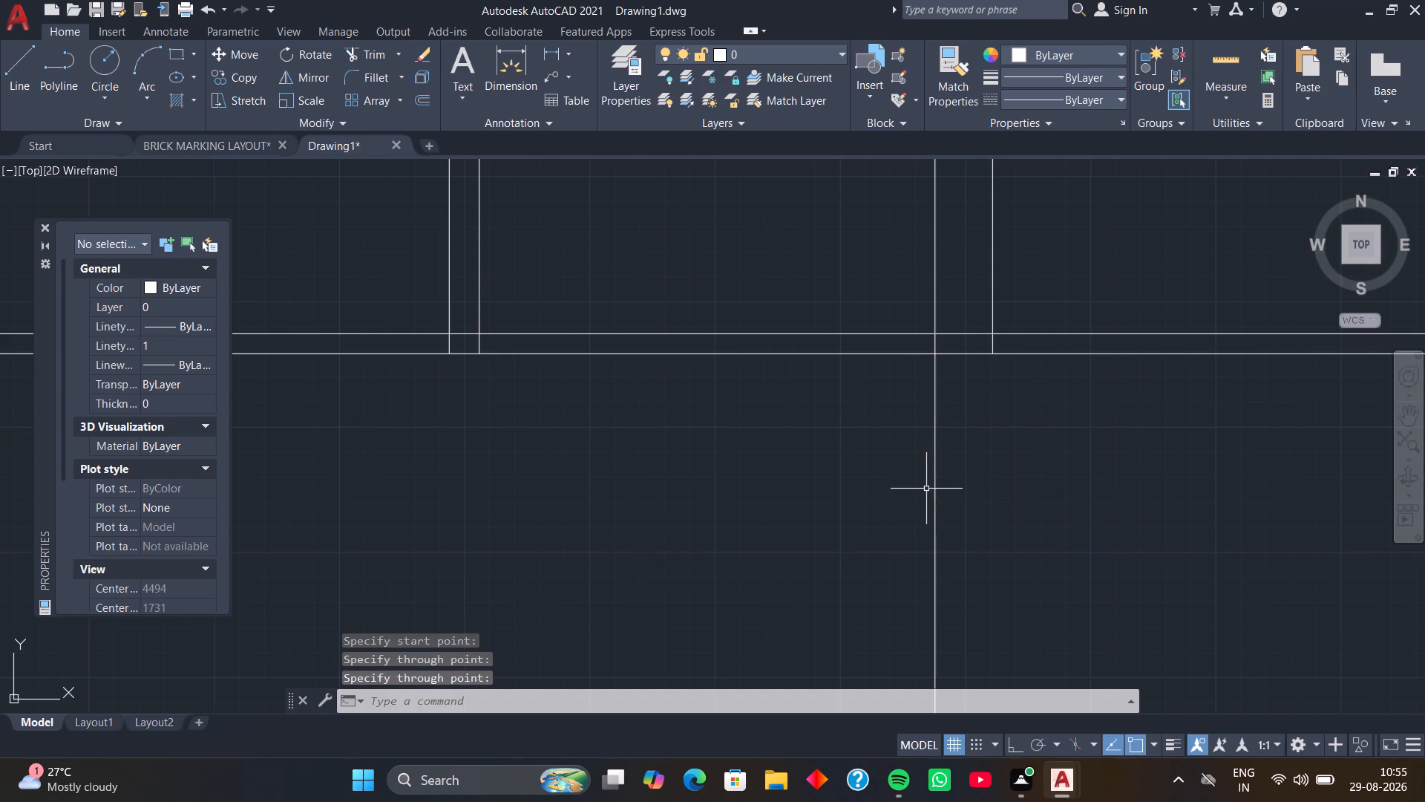
key("space")
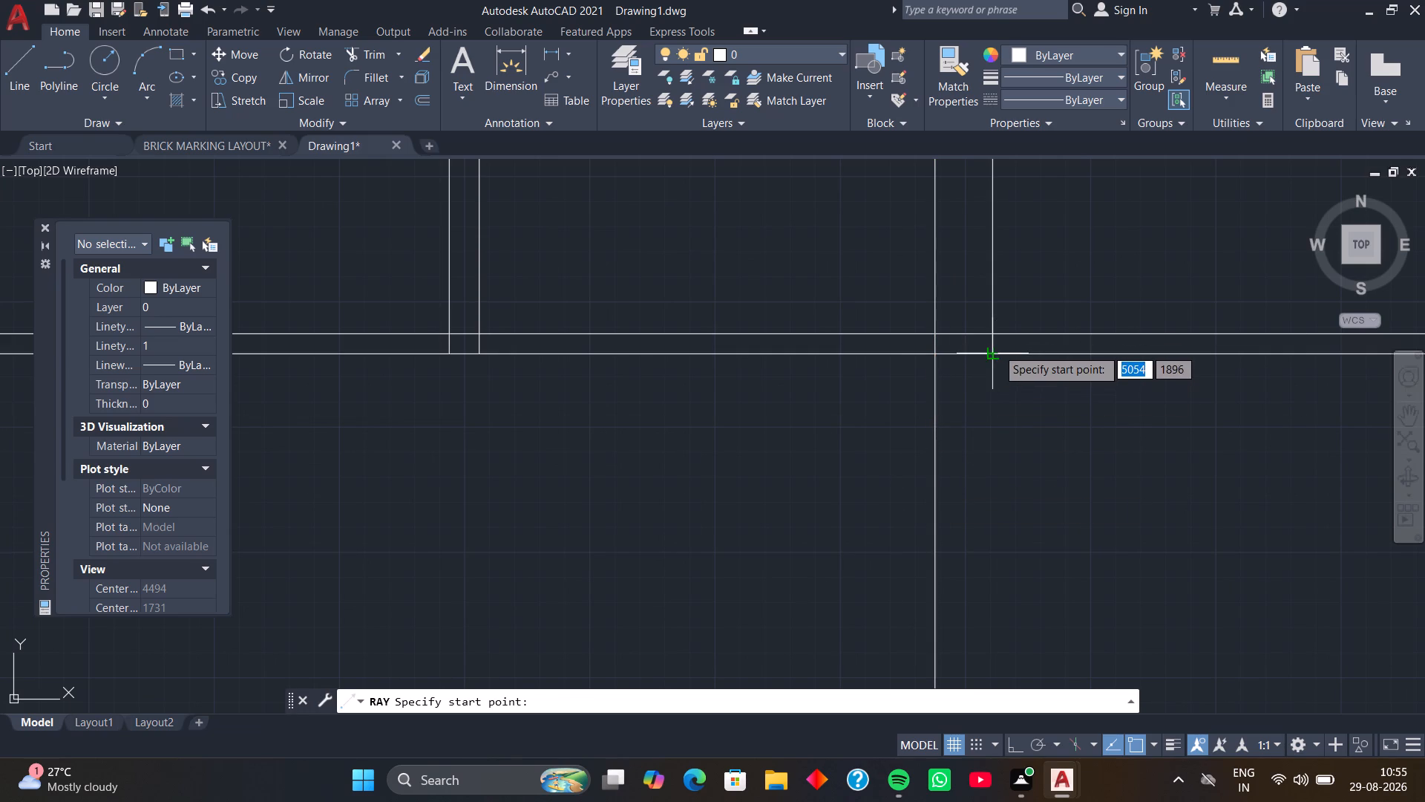
left_click(997, 348)
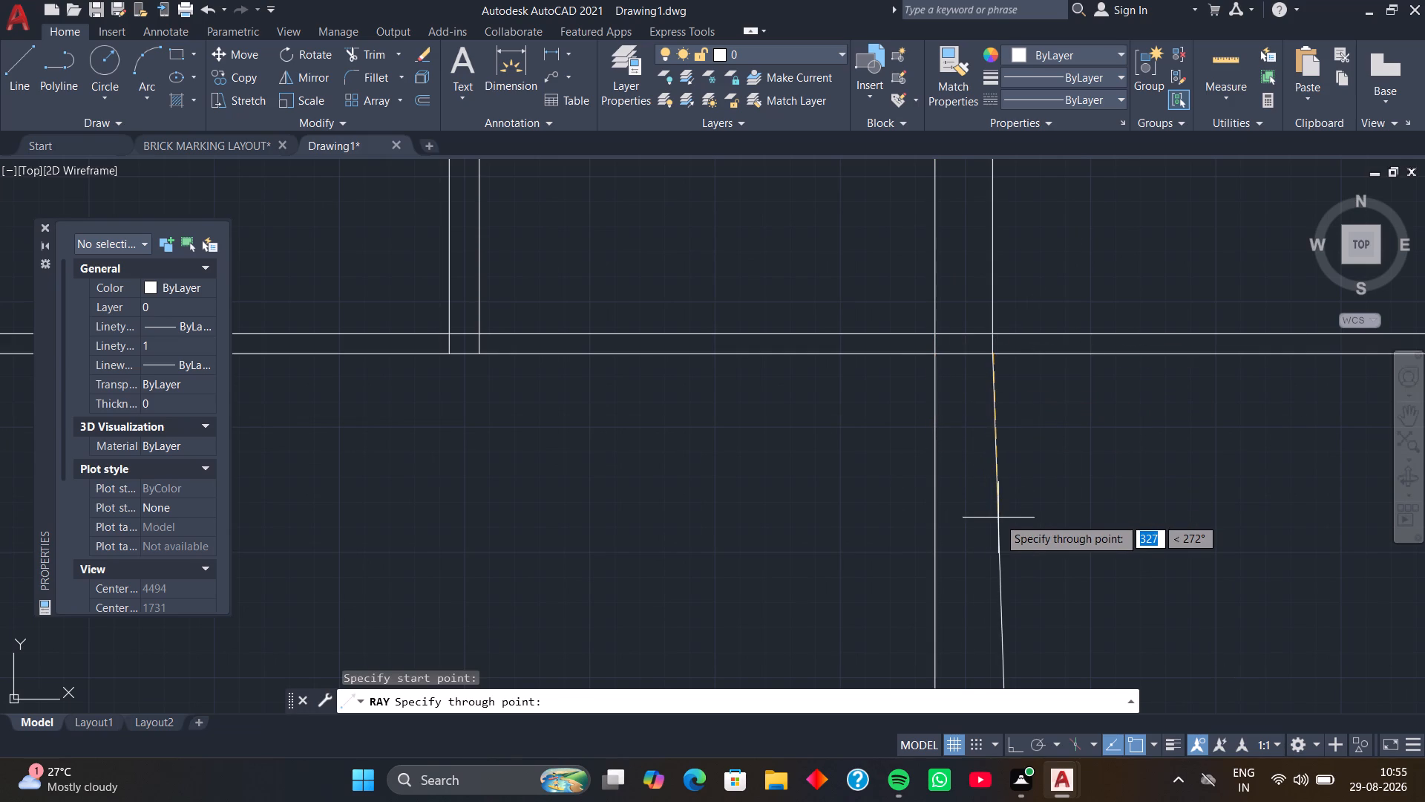
key("F8")
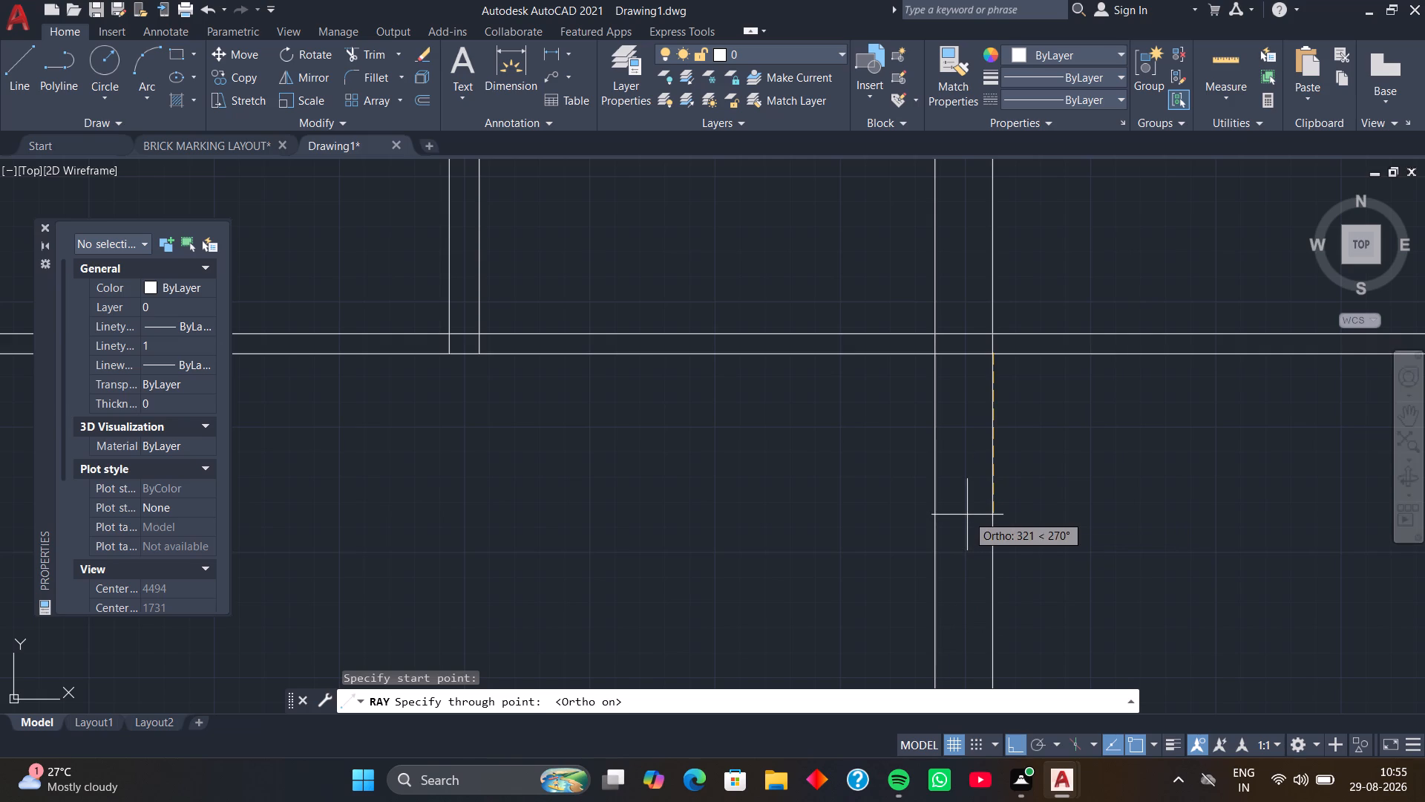
left_click(978, 509)
key("space")
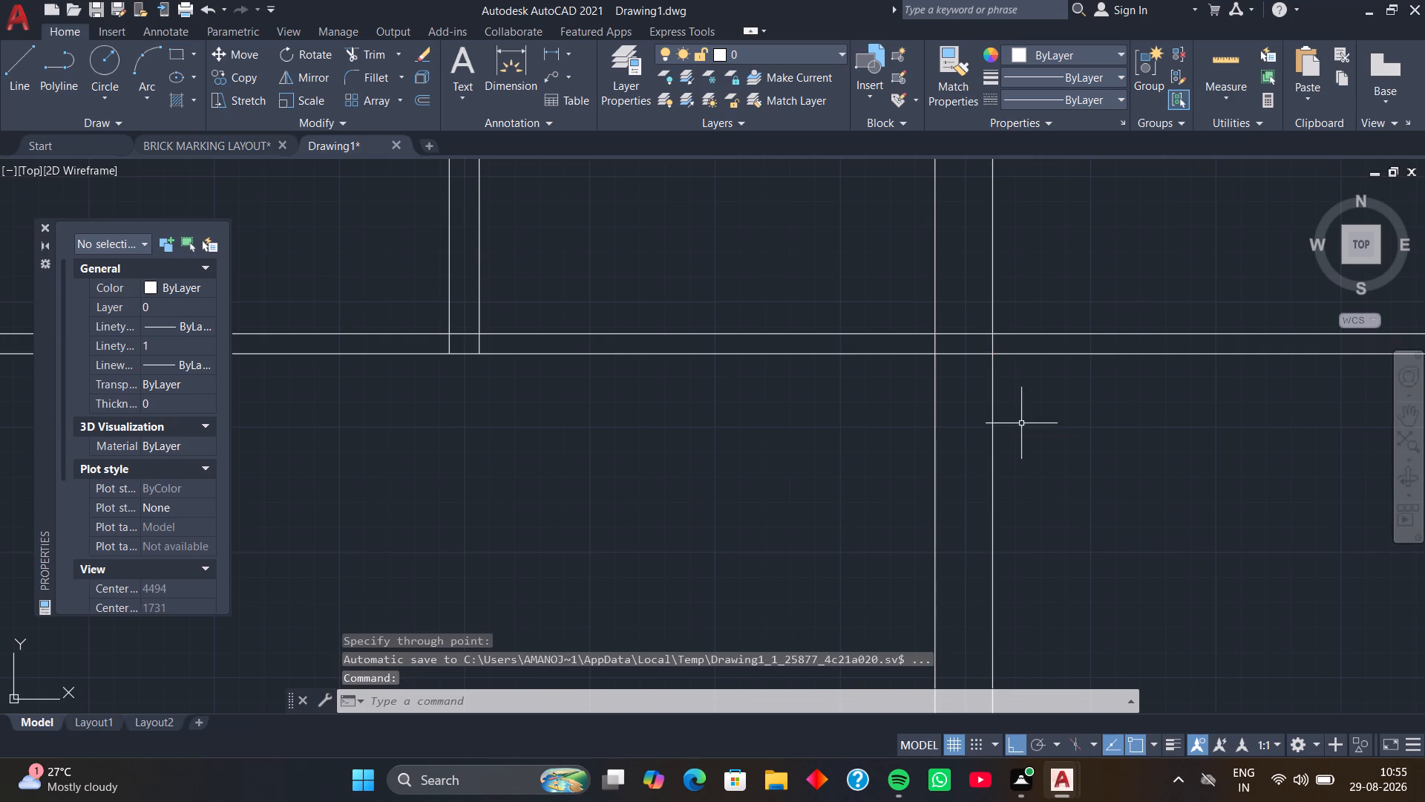
Trim the upper strip's 40-wide line pair inside the 115-wide wall and beyond it, away from the corner.
middle_click_drag(1027, 401, 1073, 395)
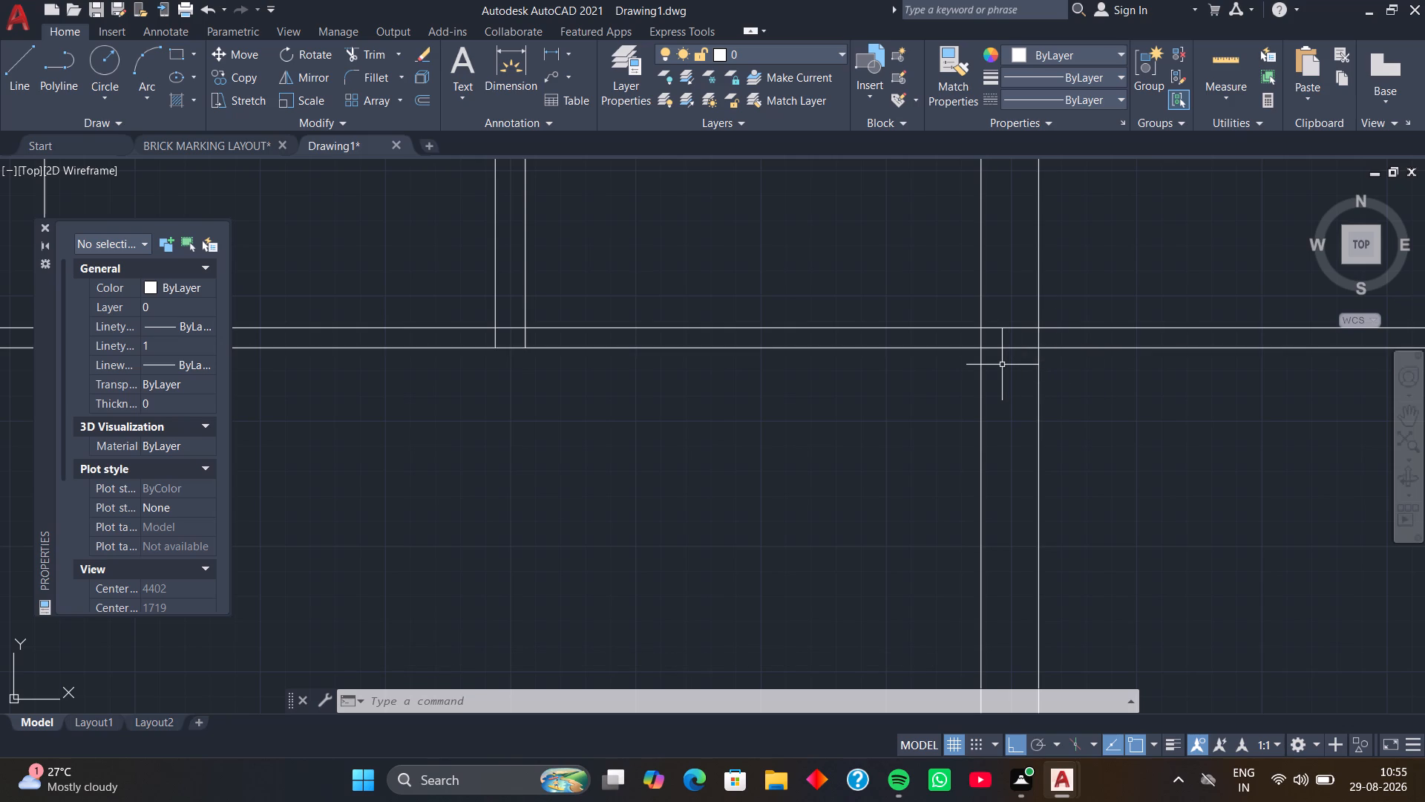
middle_click_drag(1002, 365, 1038, 370)
scroll(1039, 376, "down", 1)
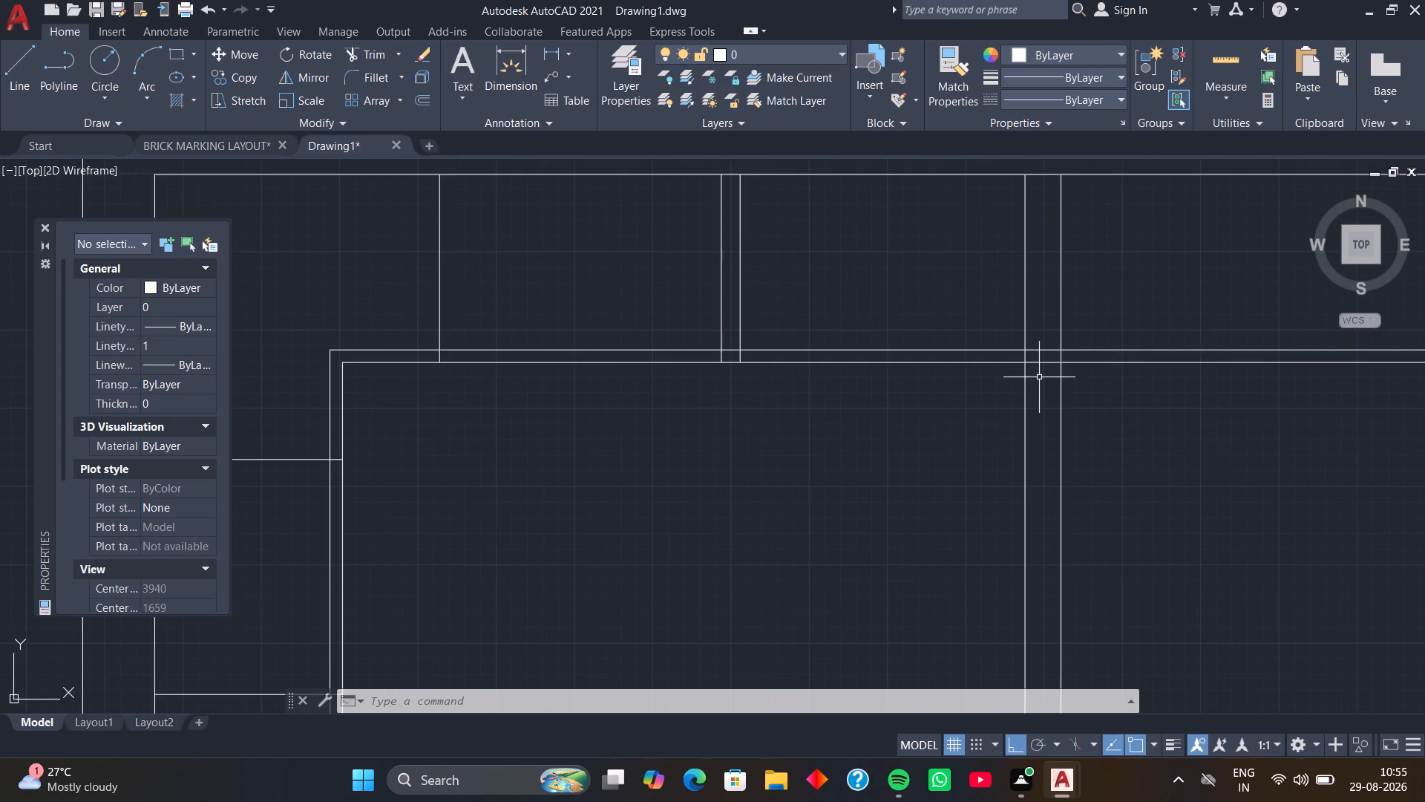
scroll(1039, 377, "down", 1)
middle_click_drag(1037, 377, 1011, 401)
type("TR")
key("space")
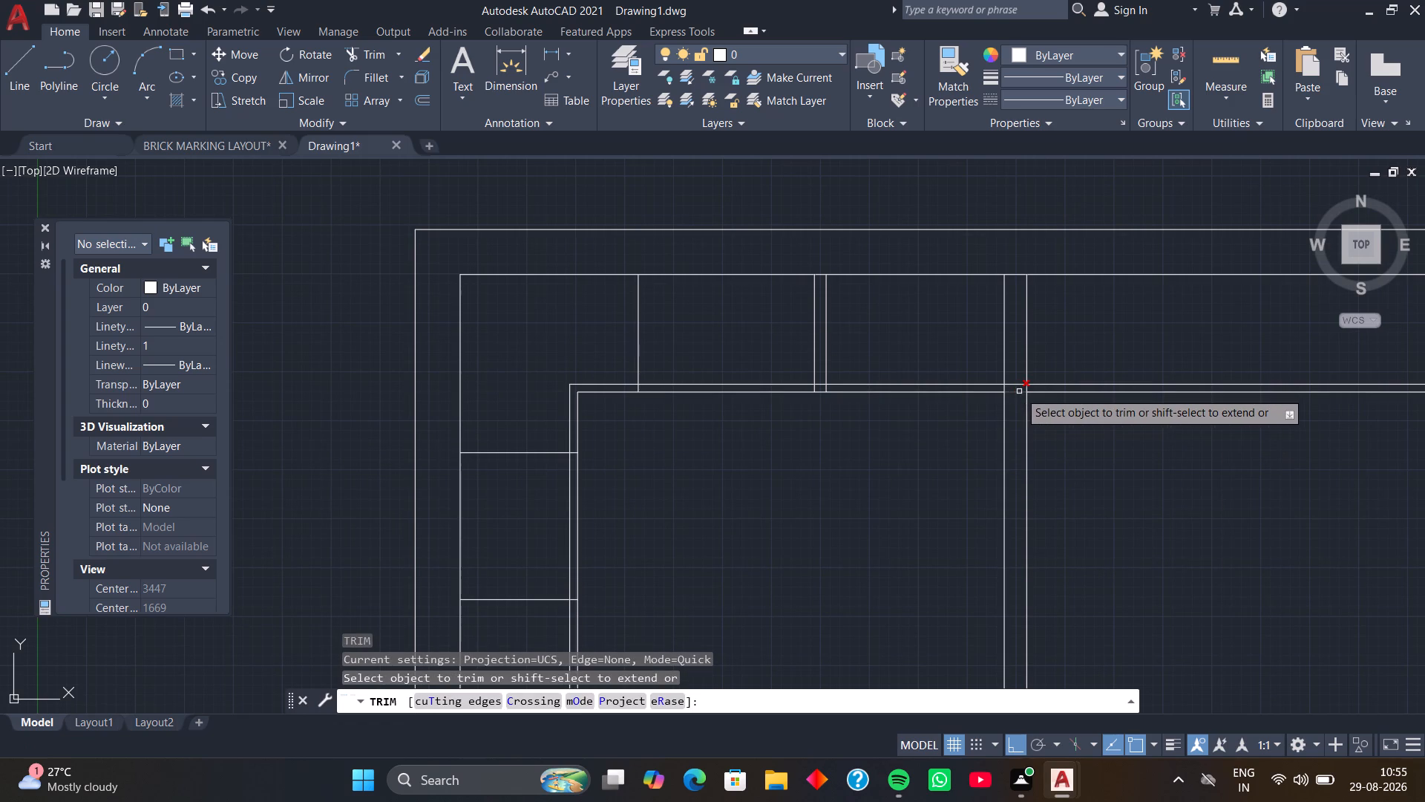
left_click(1019, 391)
left_click(1015, 385)
left_click_drag(1080, 376, 1084, 414)
middle_click_drag(1061, 430, 1117, 410)
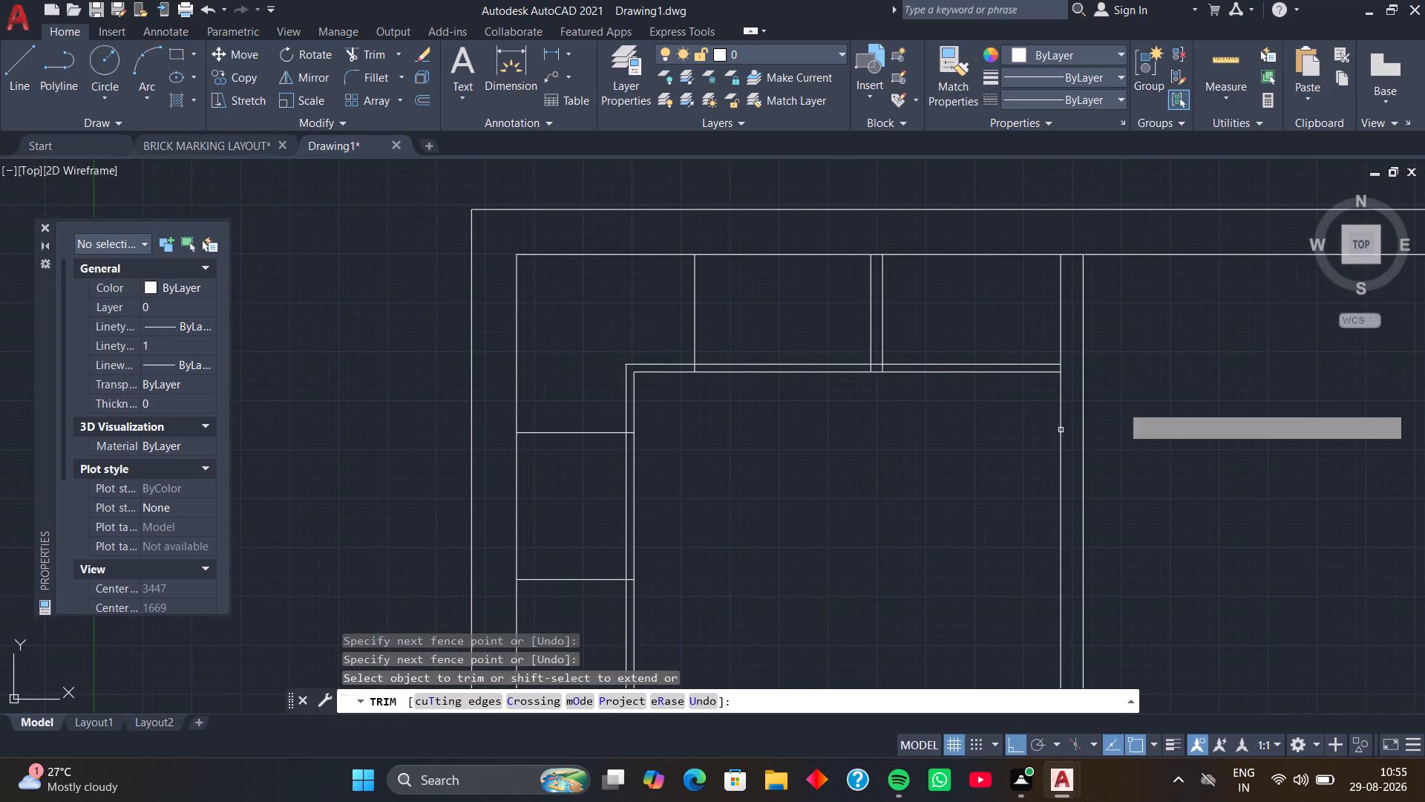
middle_click_drag(1124, 415, 1151, 400)
middle_click_drag(1049, 454, 1090, 420)
middle_click_drag(1072, 451, 1075, 402)
key("space")
Offset the 115-wide wall's near vertical ray 600 into the room, toward the corner side.
type("O")
key("space")
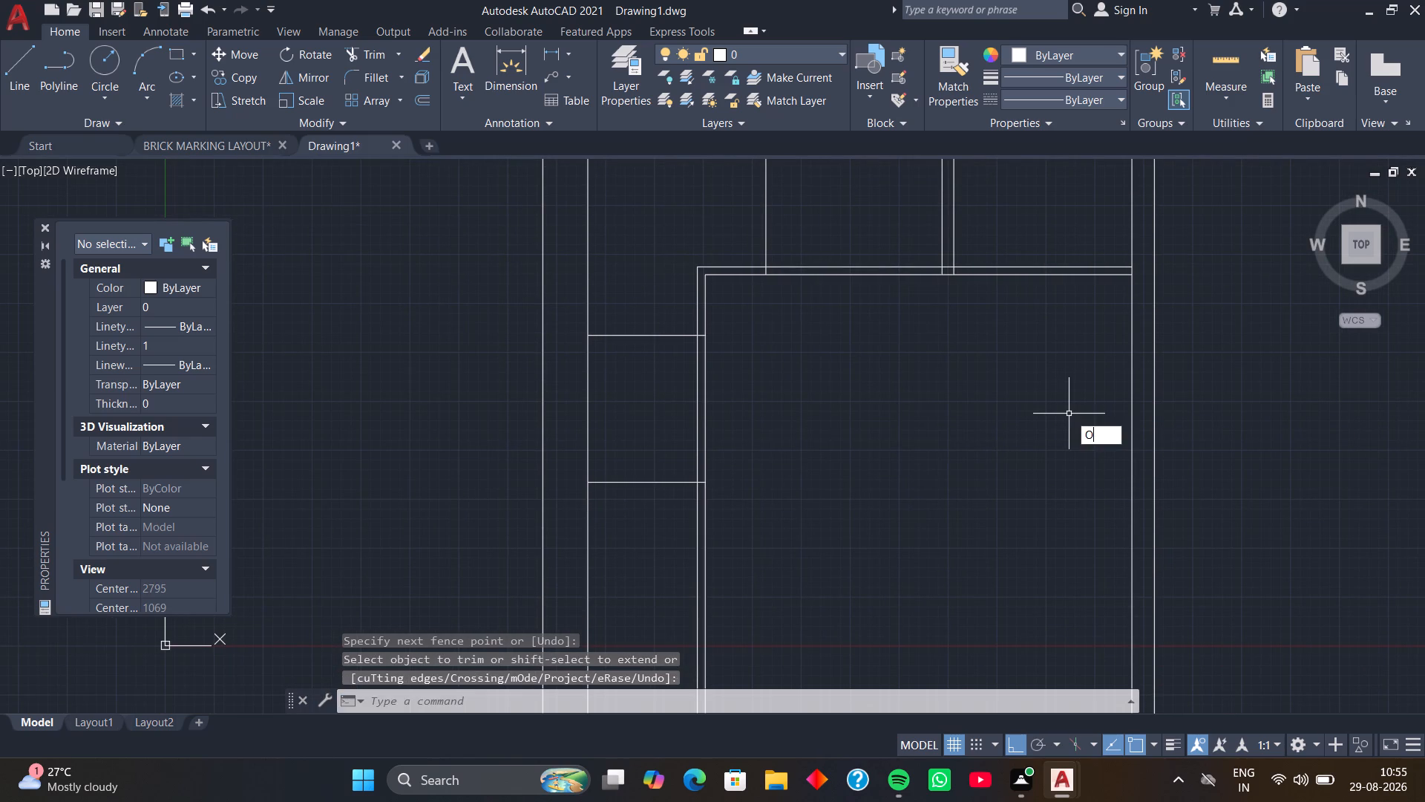
key("space")
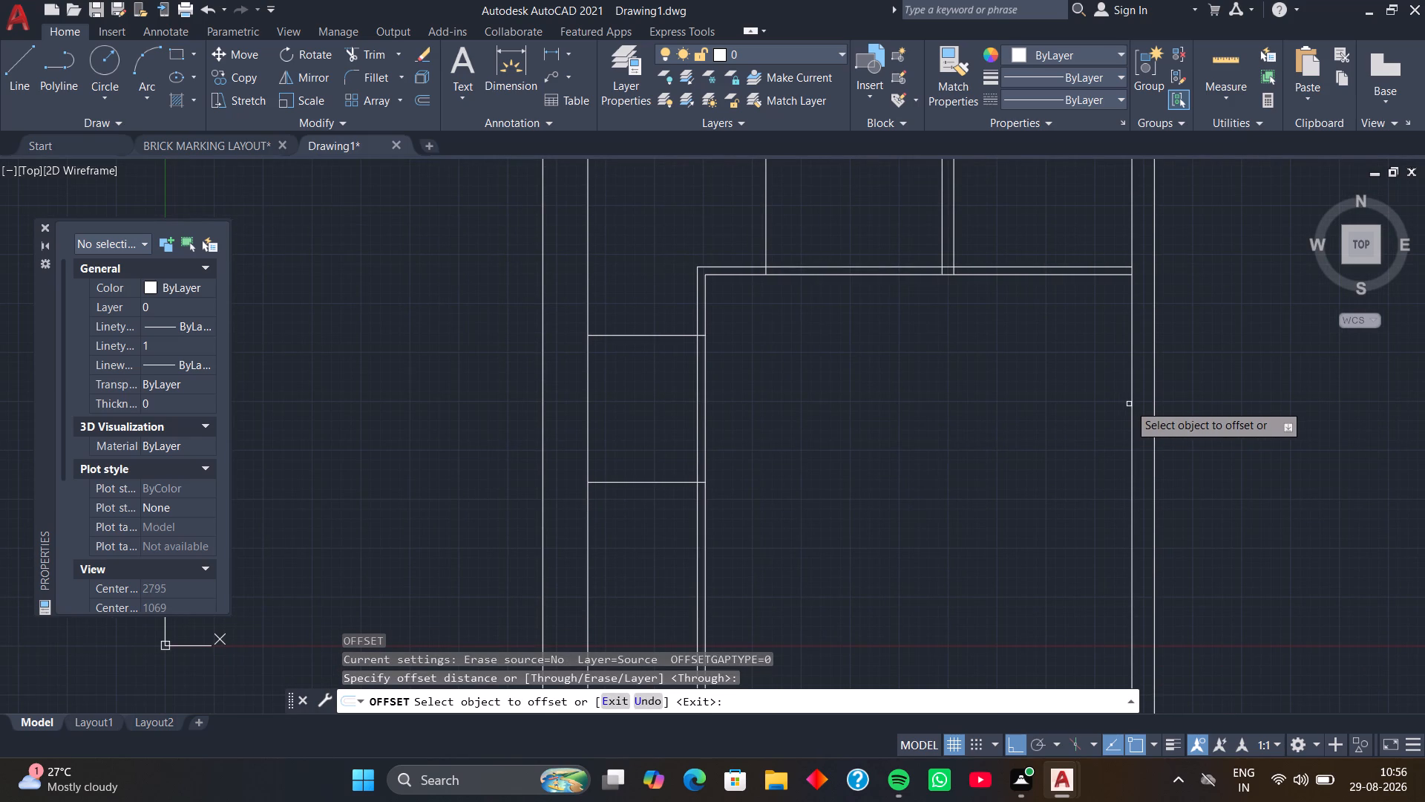
left_click(1132, 404)
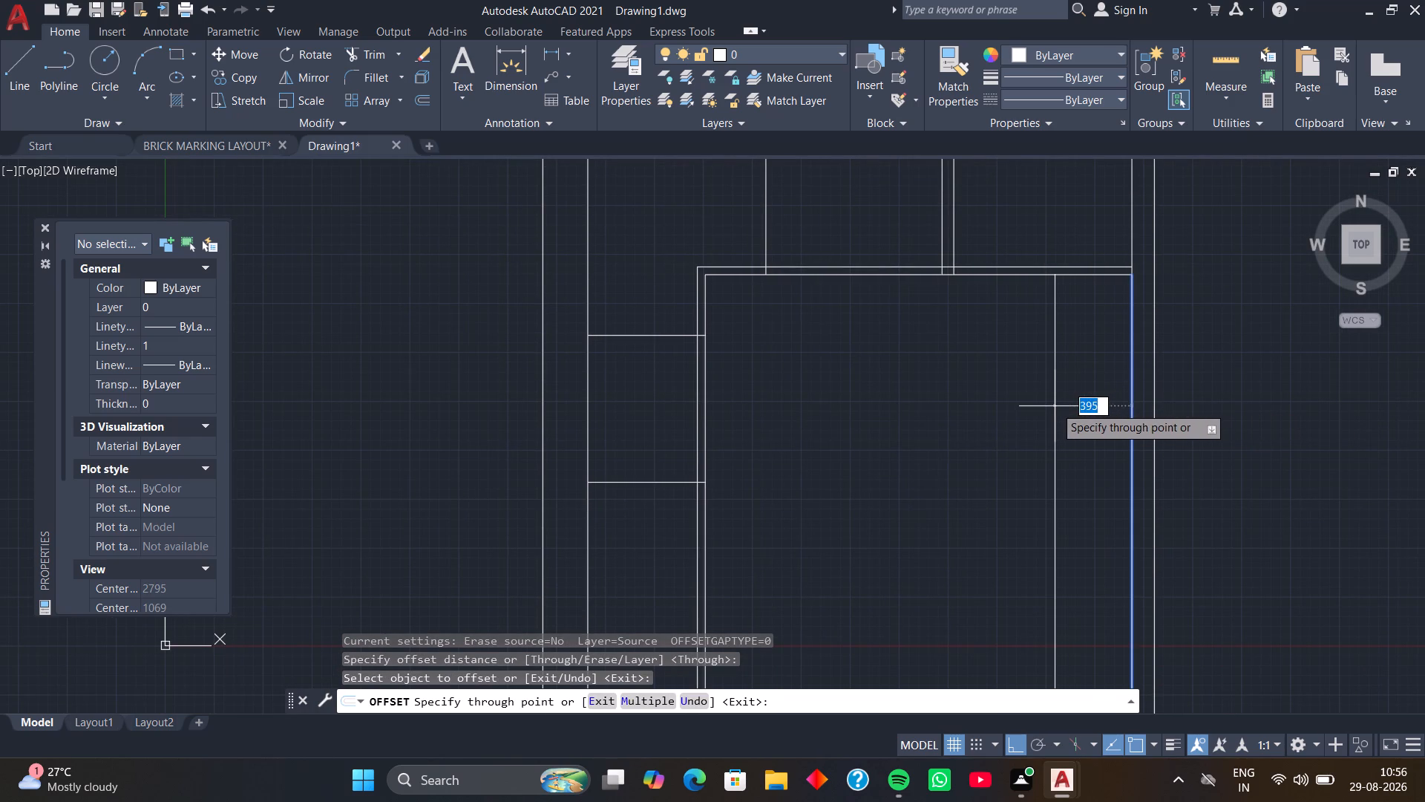
type("600")
key("Return")
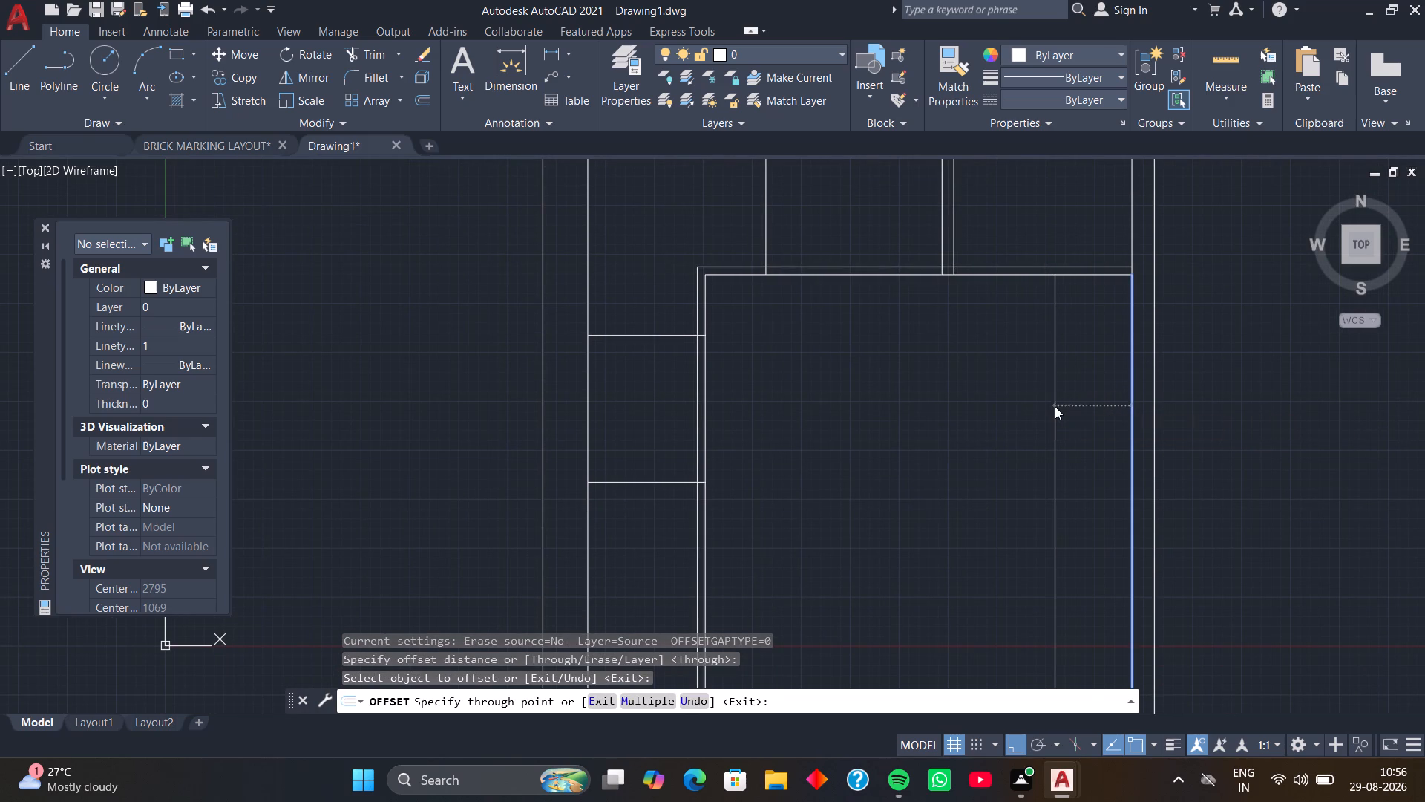
Offset the new vertical strip edge 40 back toward the 115-wide wall.
left_click(1015, 413)
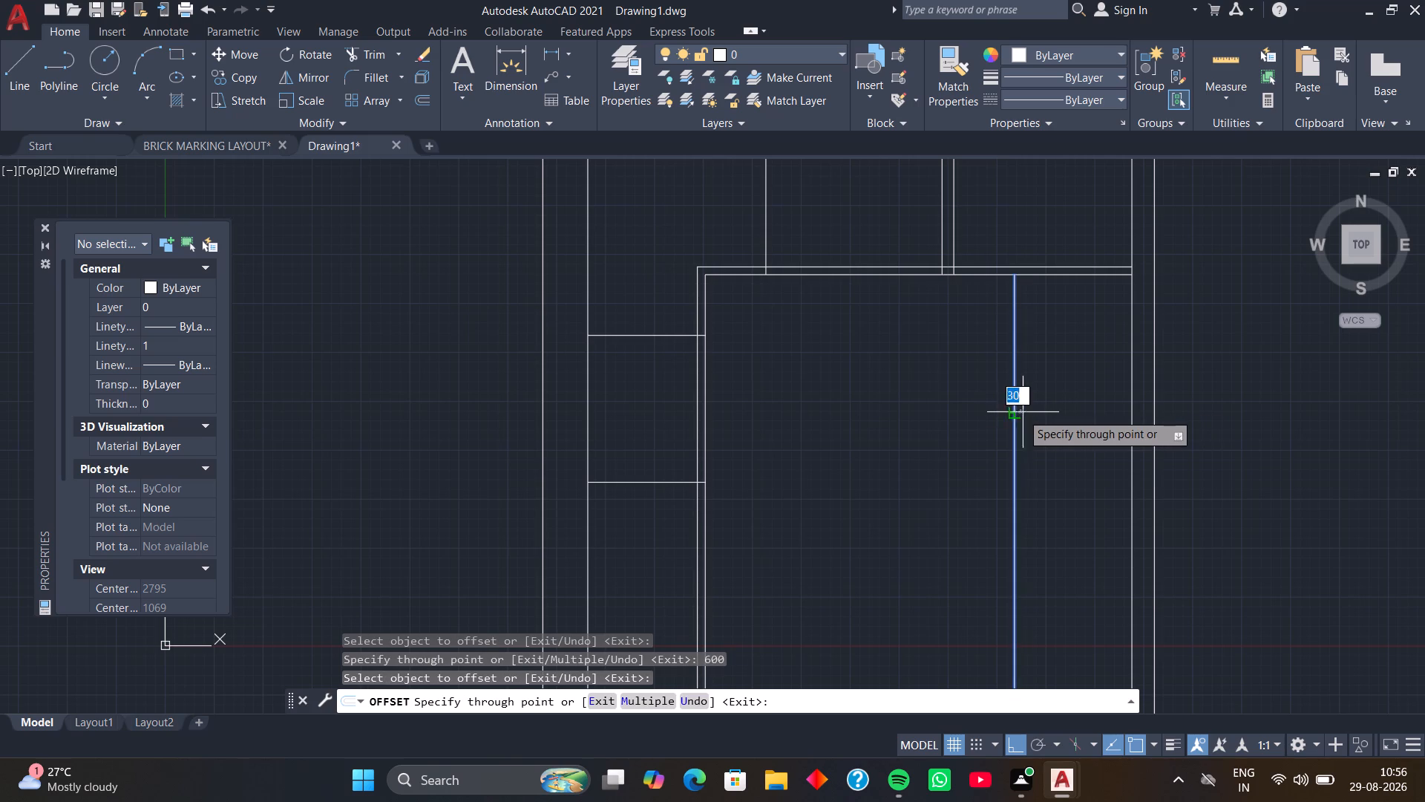
type("40")
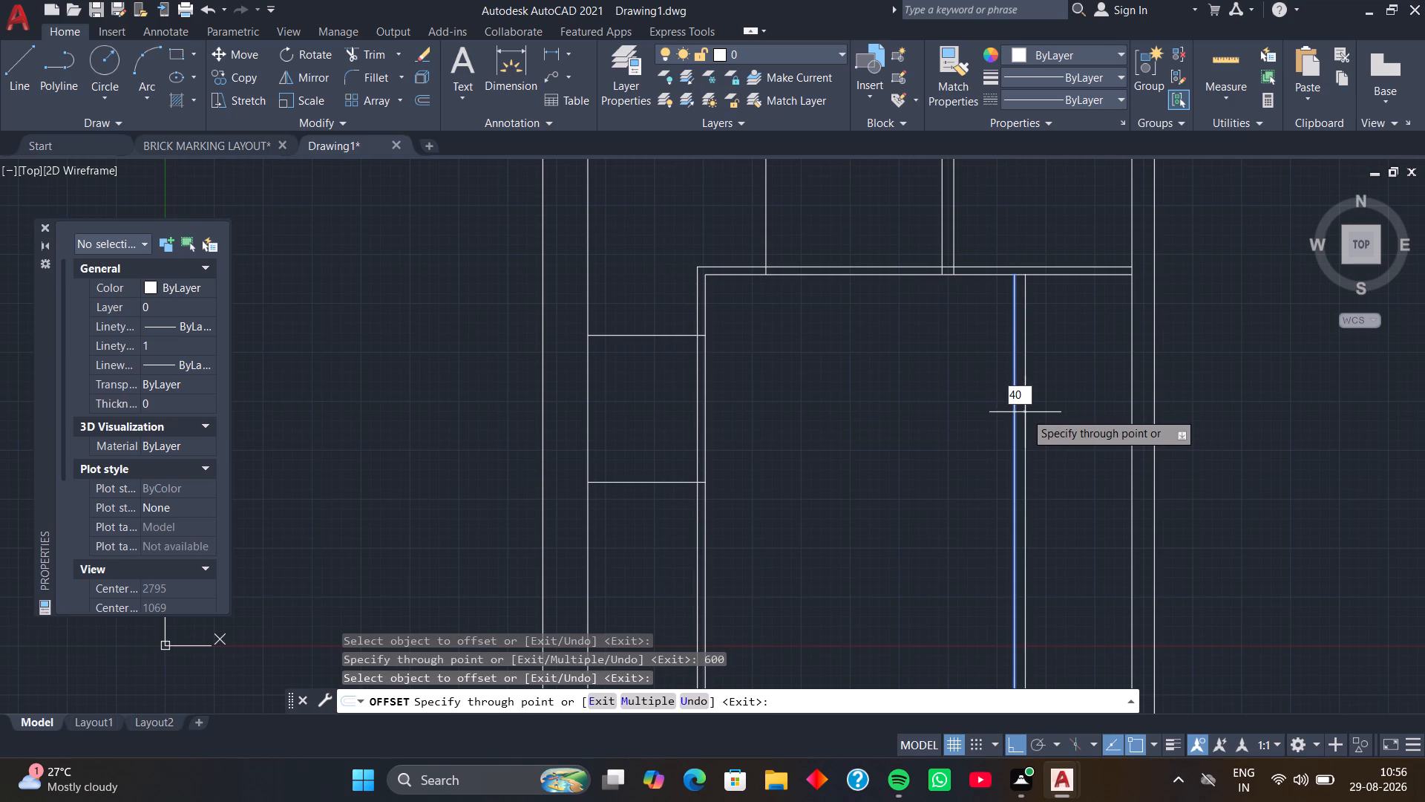
key("Return")
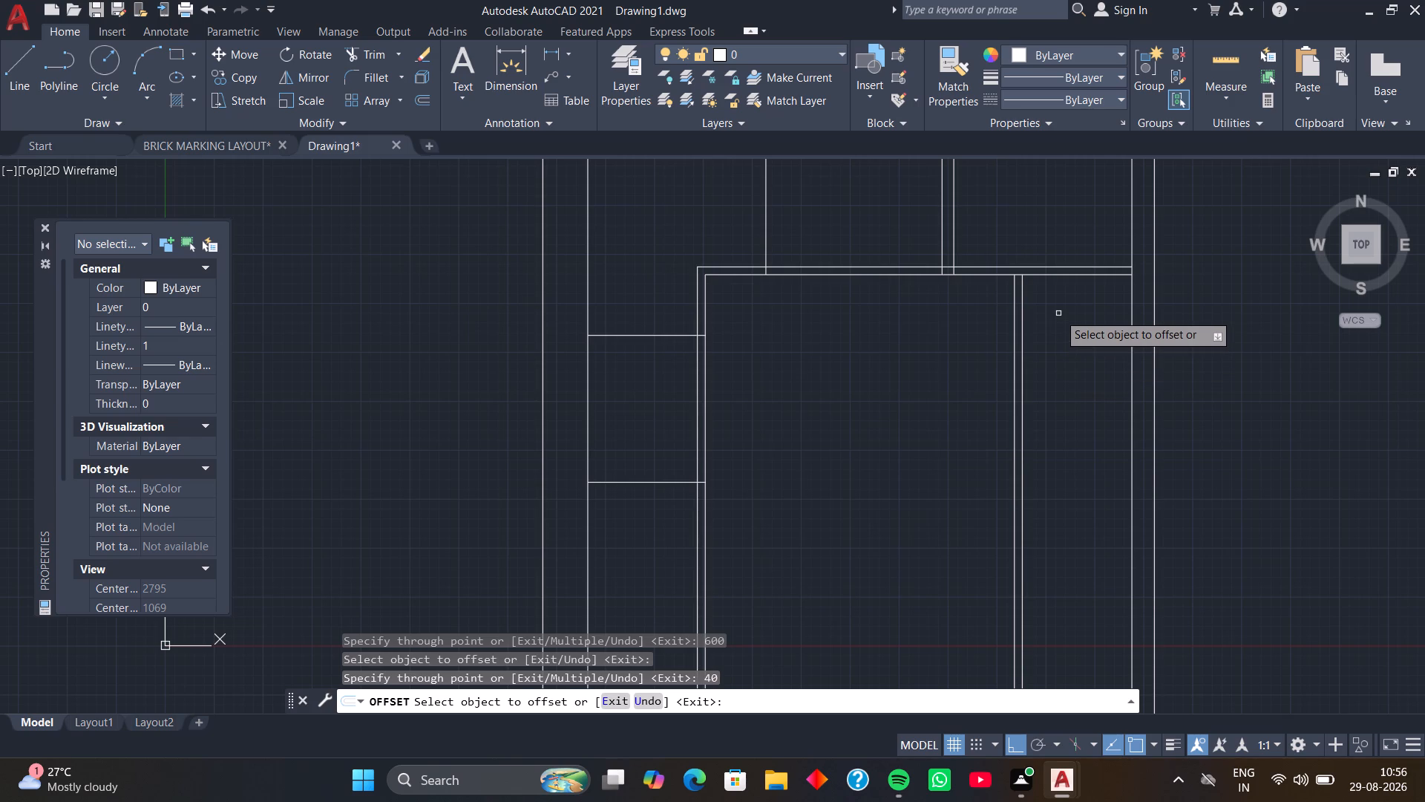
key("space")
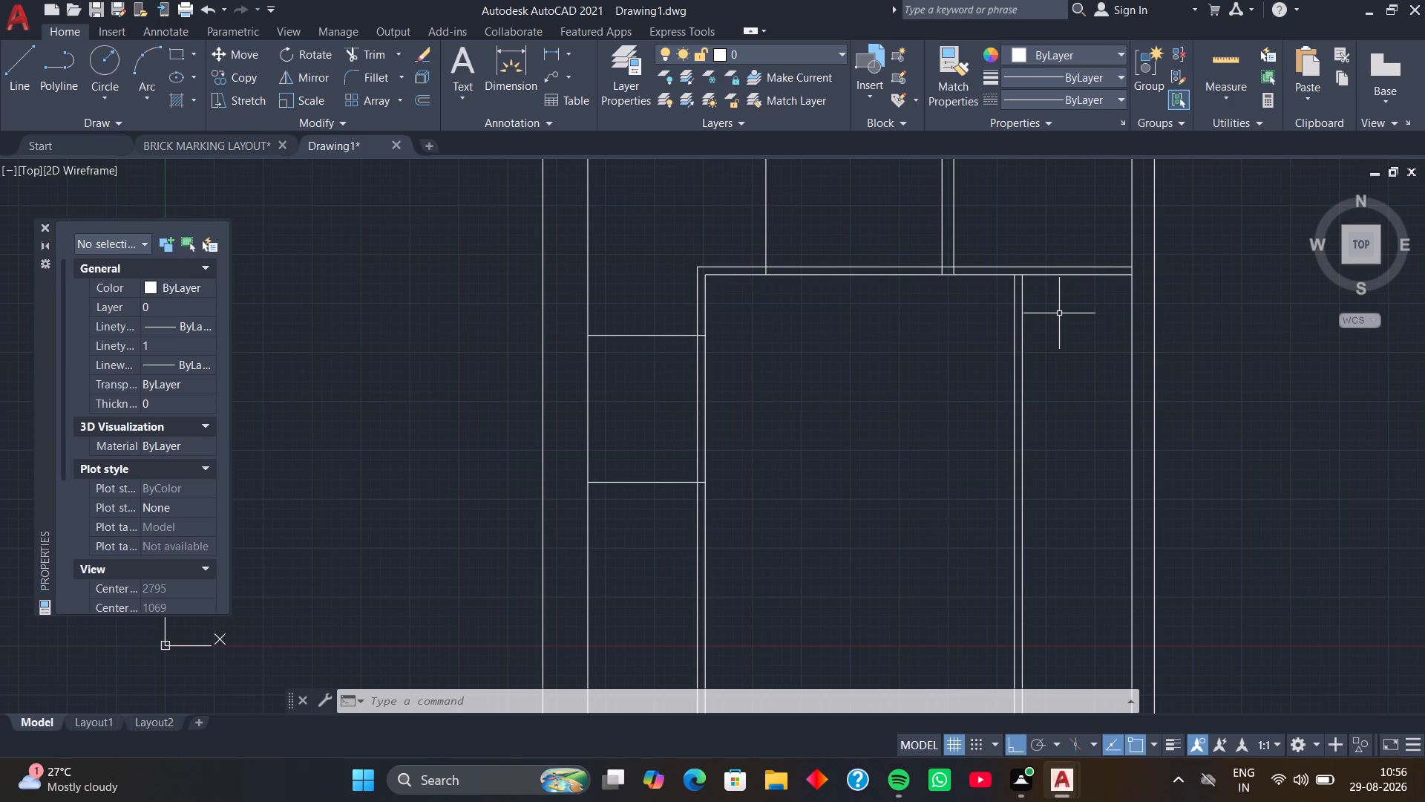
Extend both lines of the new vertical 40-wide pair up to the outer line of the upper strip's horizontal pair.
middle_click_drag(1057, 315, 1038, 385)
scroll(1038, 385, "down", 1)
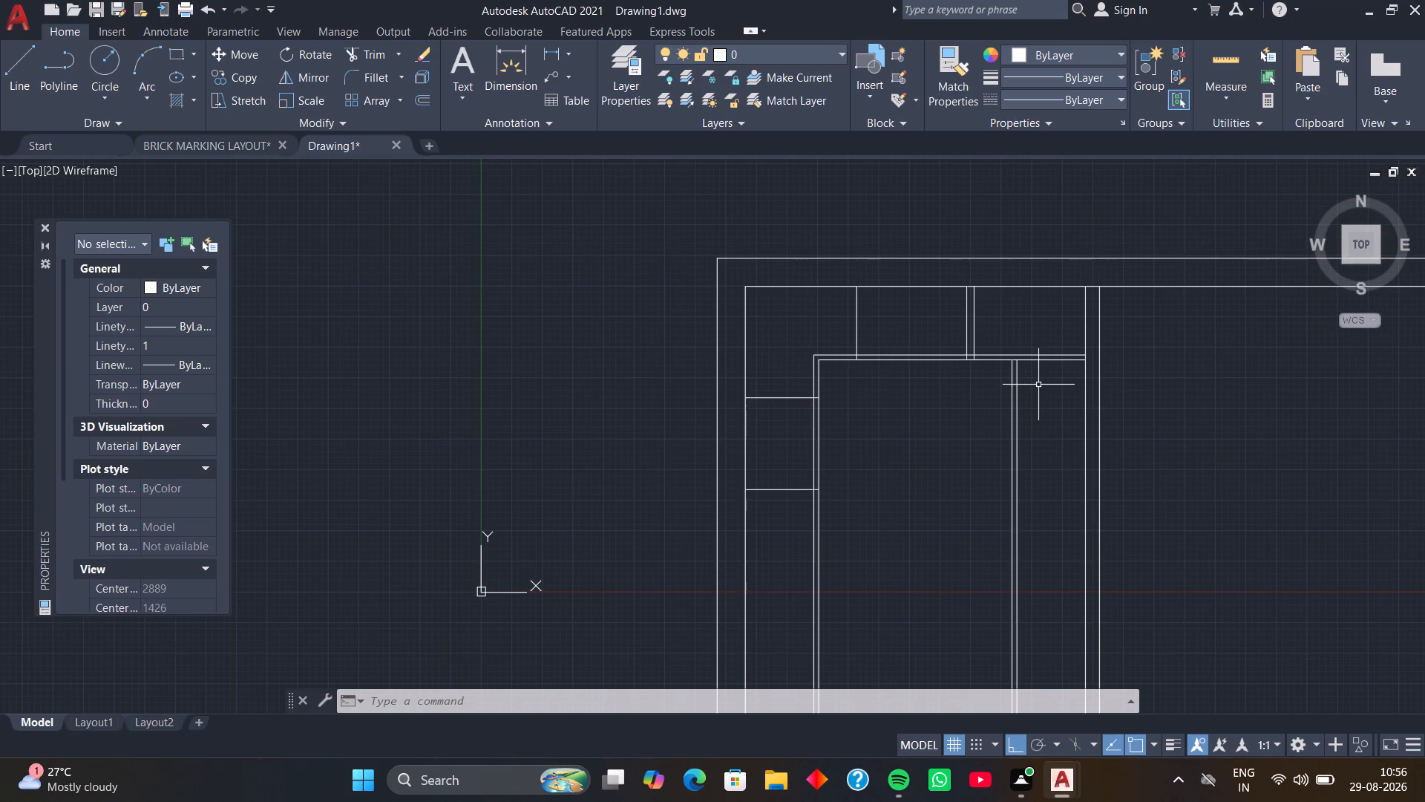
middle_click_drag(1032, 382, 1033, 402)
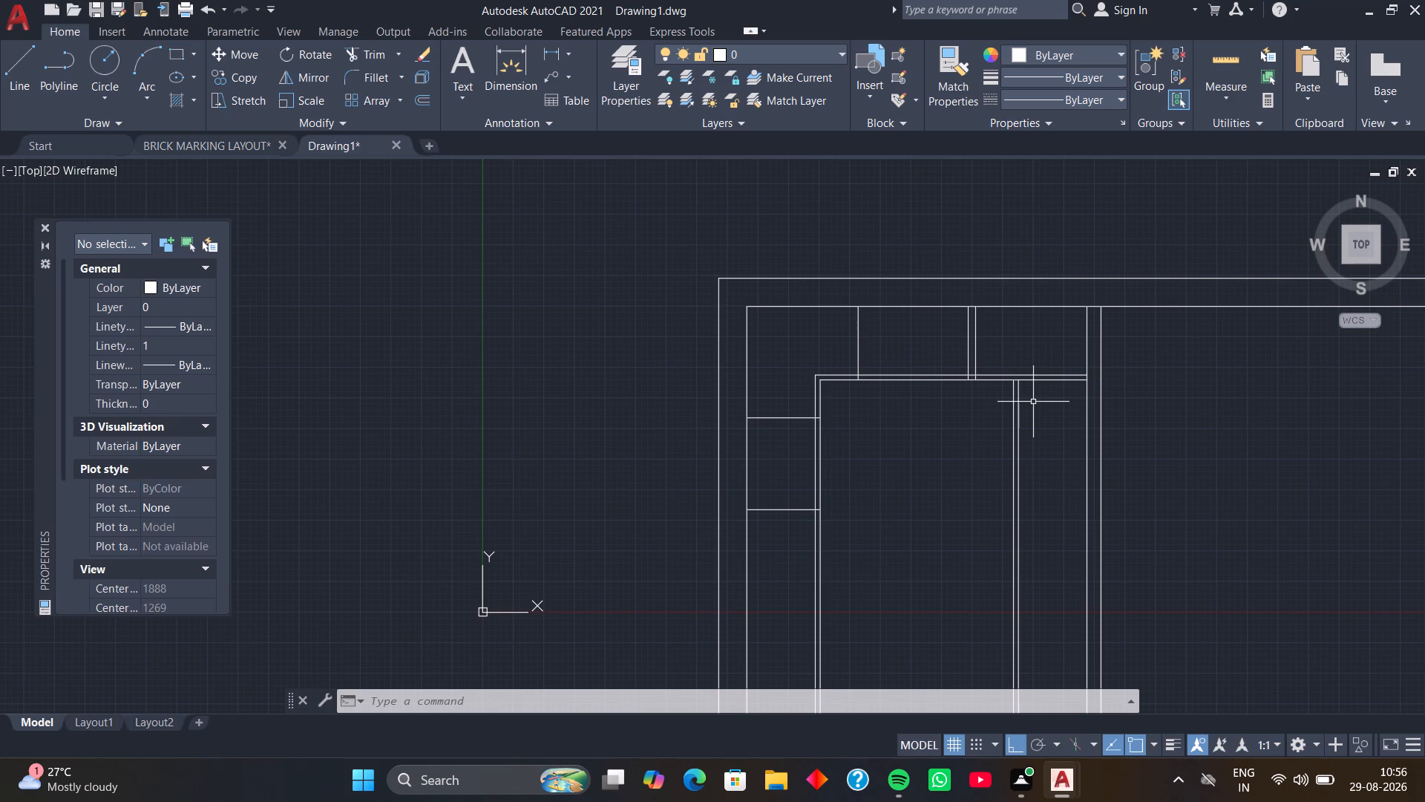
type("EX")
key("space")
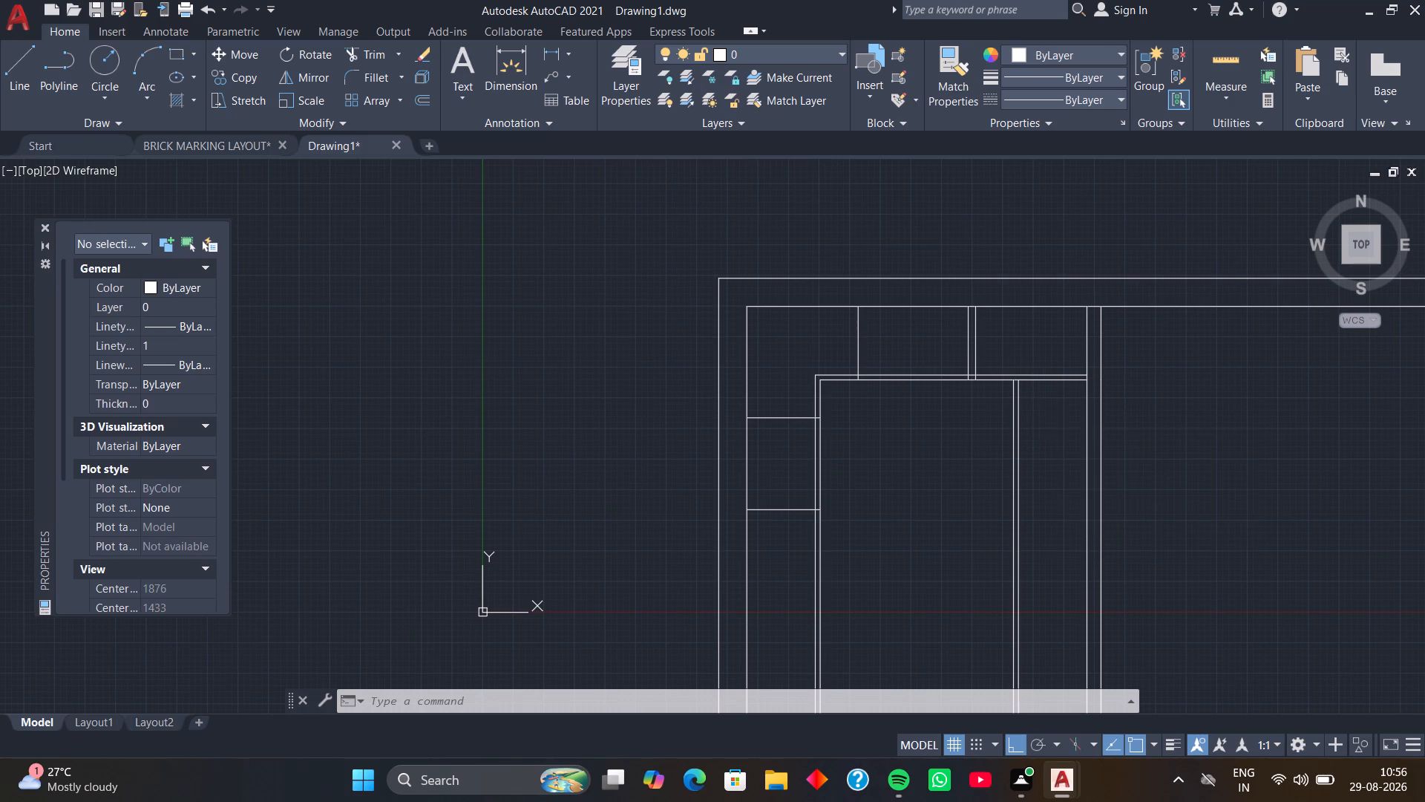
left_click(1017, 400)
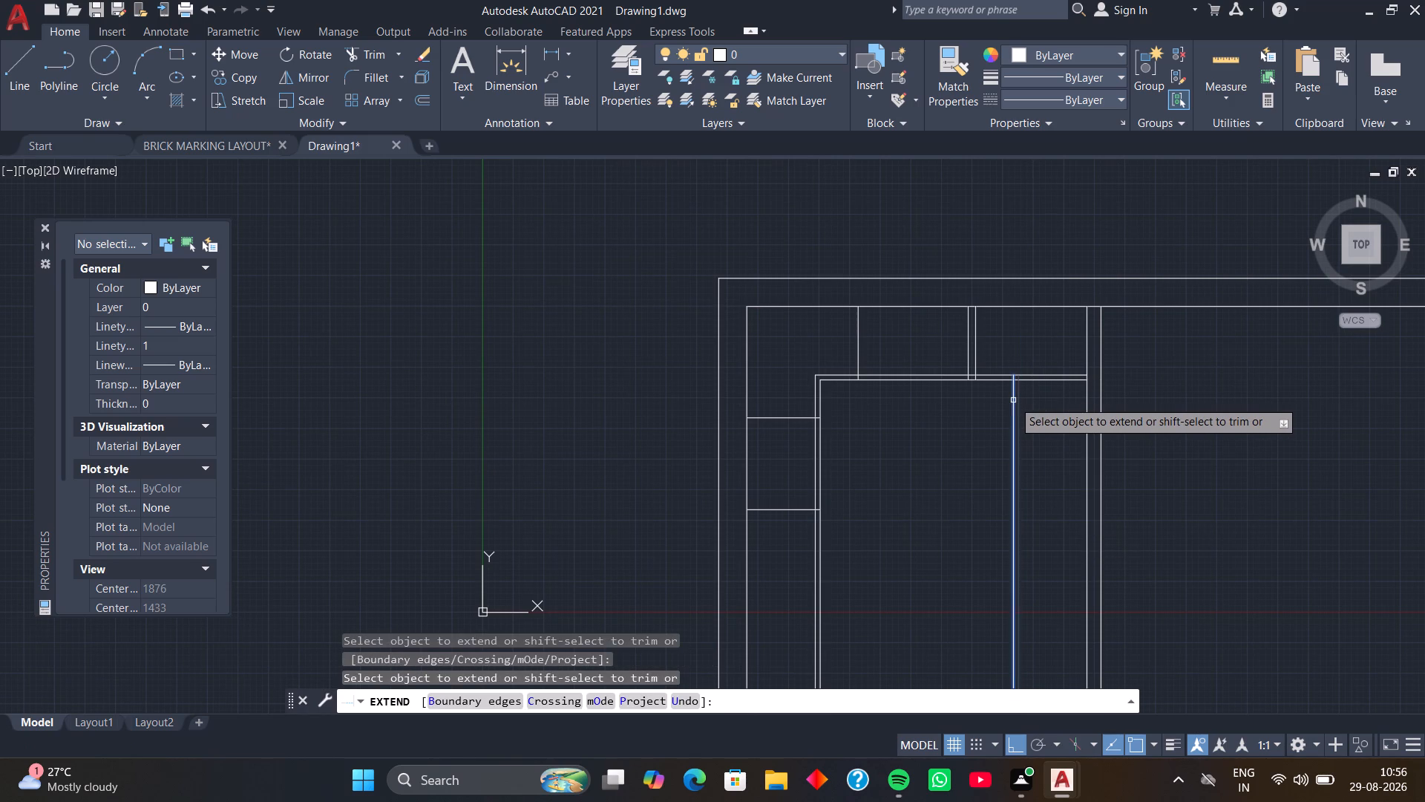
left_click(1013, 400)
key("space")
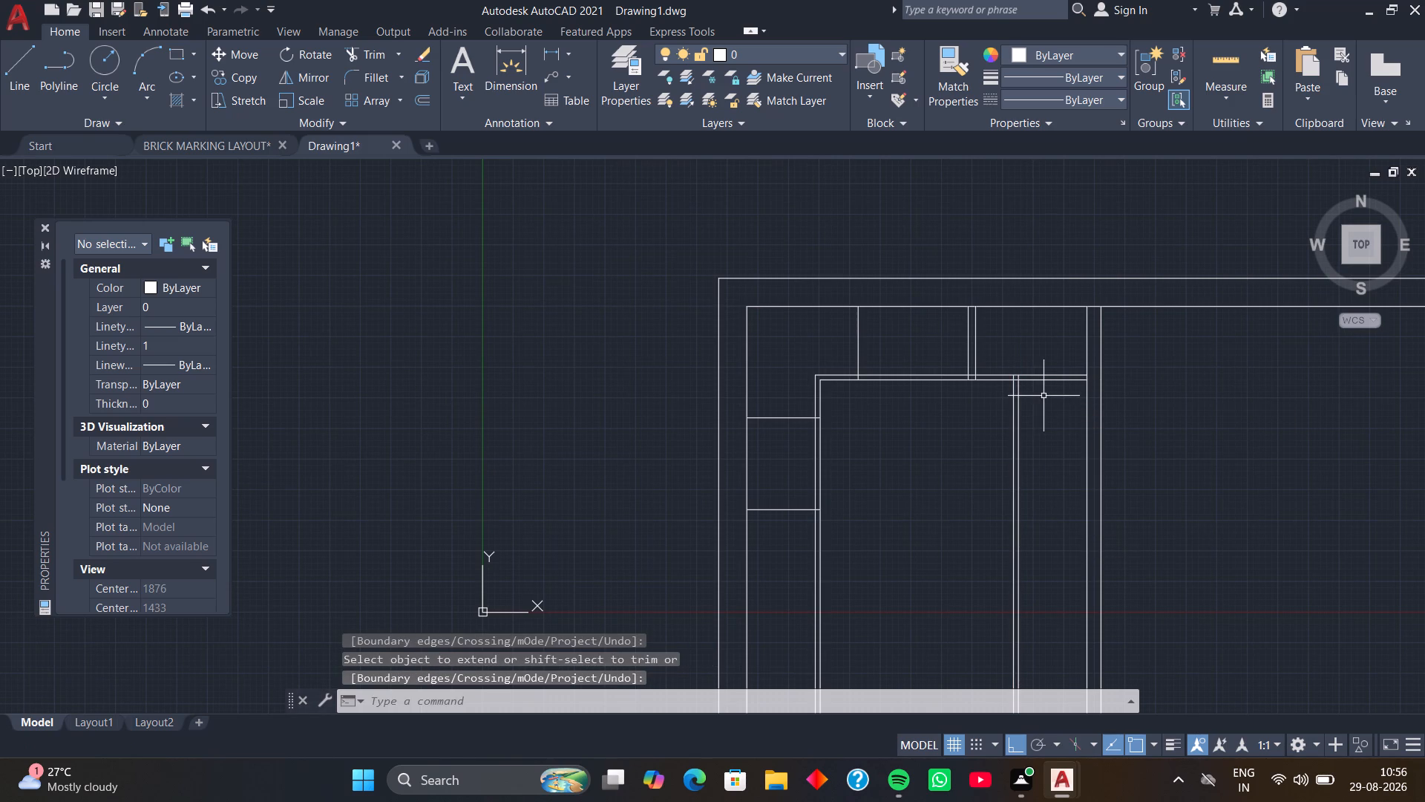
Trim the horizontal pair between the new vertical pair and the 115-wide wall, plus the lower line's segment inside the vertical pair.
key("t")
key("r")
key("space")
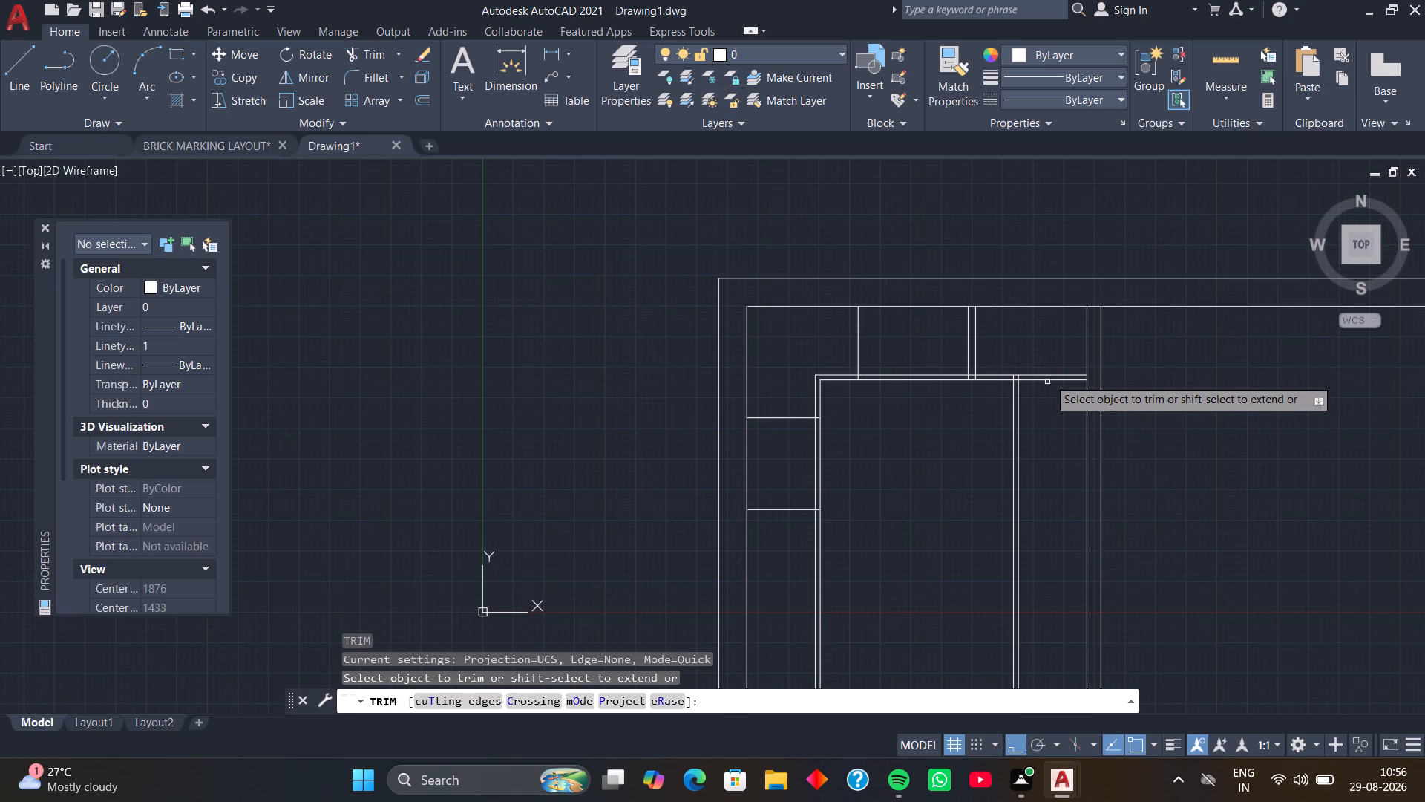
left_click(1049, 376)
left_click(1049, 378)
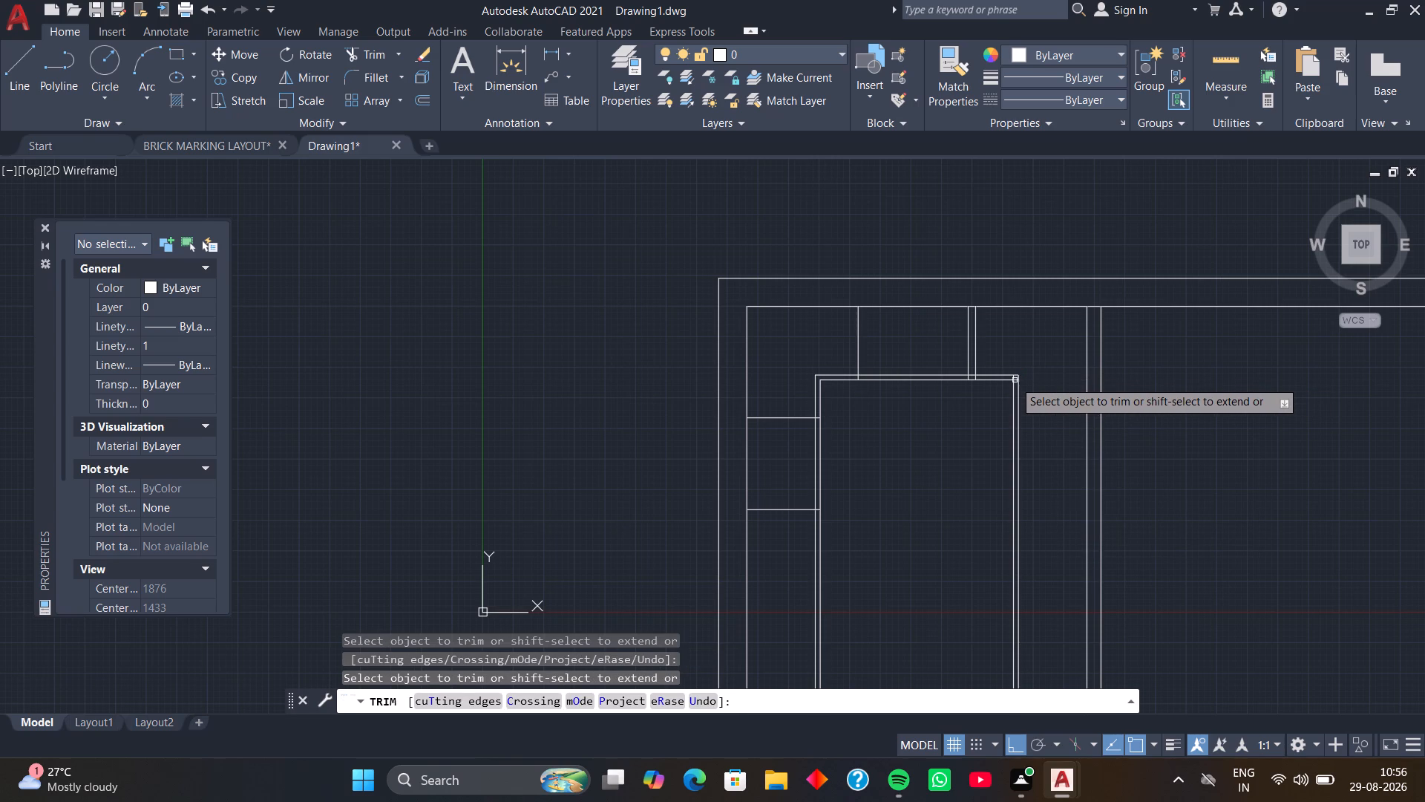
scroll(1014, 380, "up", 4)
left_click(1002, 376)
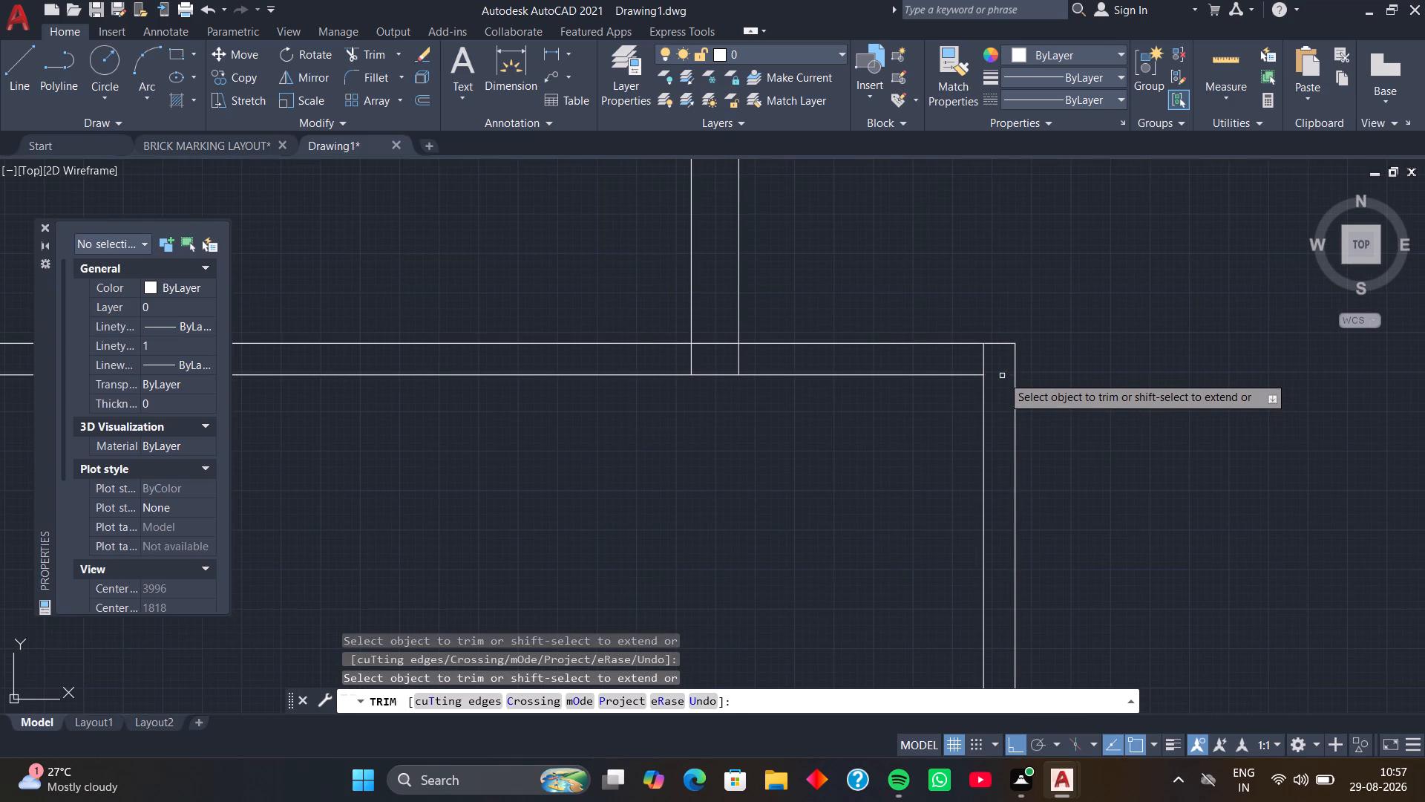
key("space")
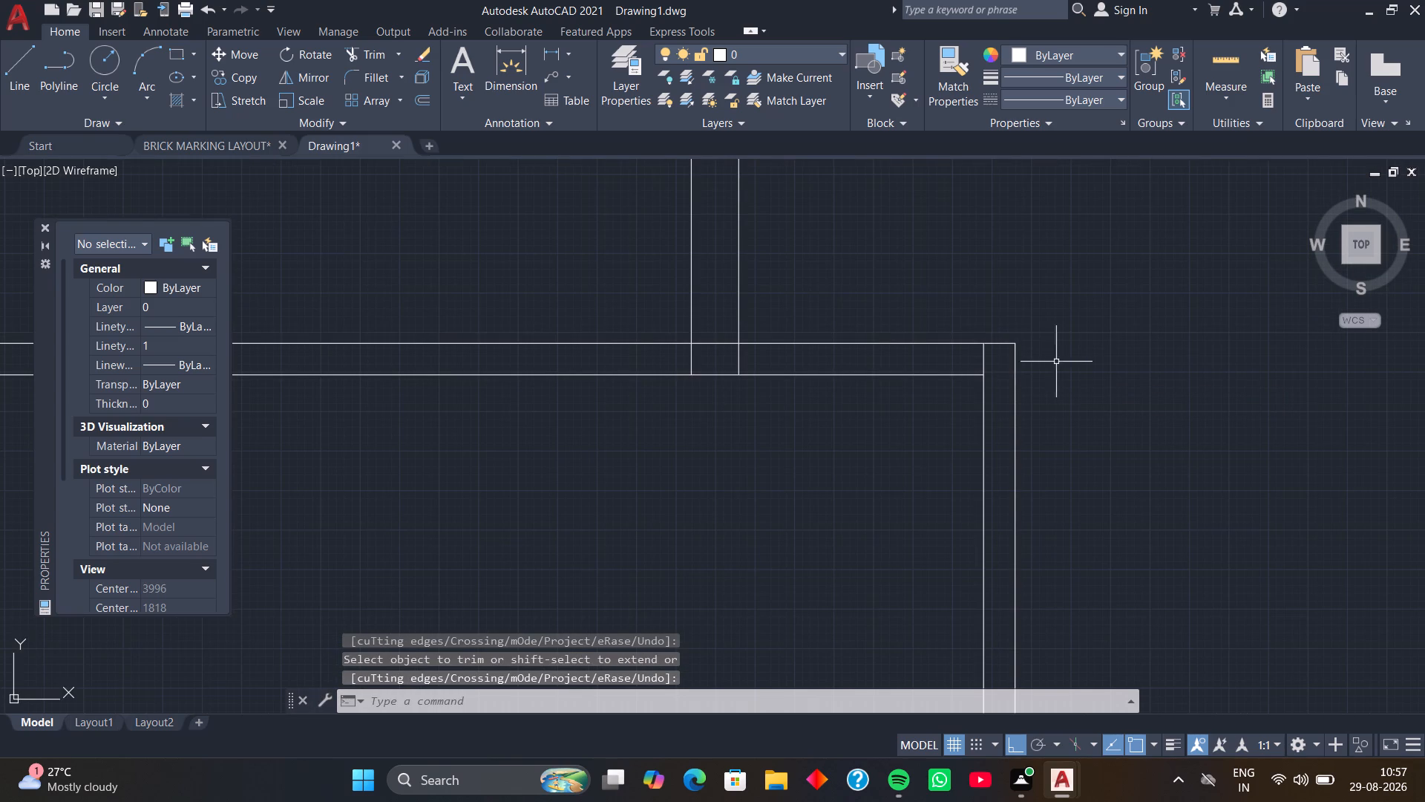
scroll(1071, 364, "down", 2)
middle_click_drag(1071, 364, 1024, 365)
middle_click_drag(1039, 361, 1025, 384)
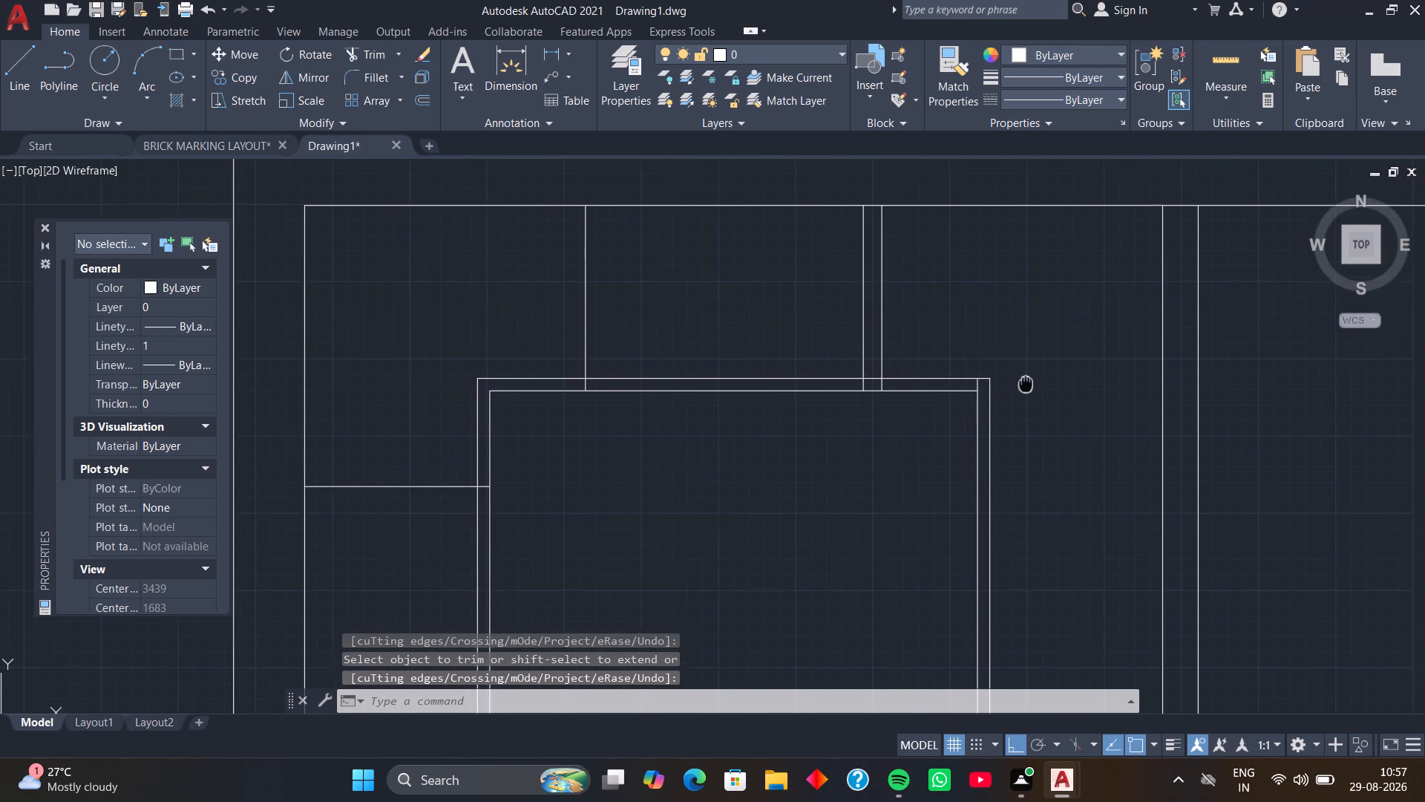
Offset the upper outer wall's inner line 910 down into the room.
middle_click_drag(1025, 384, 1025, 385)
scroll(1033, 351, "down", 1)
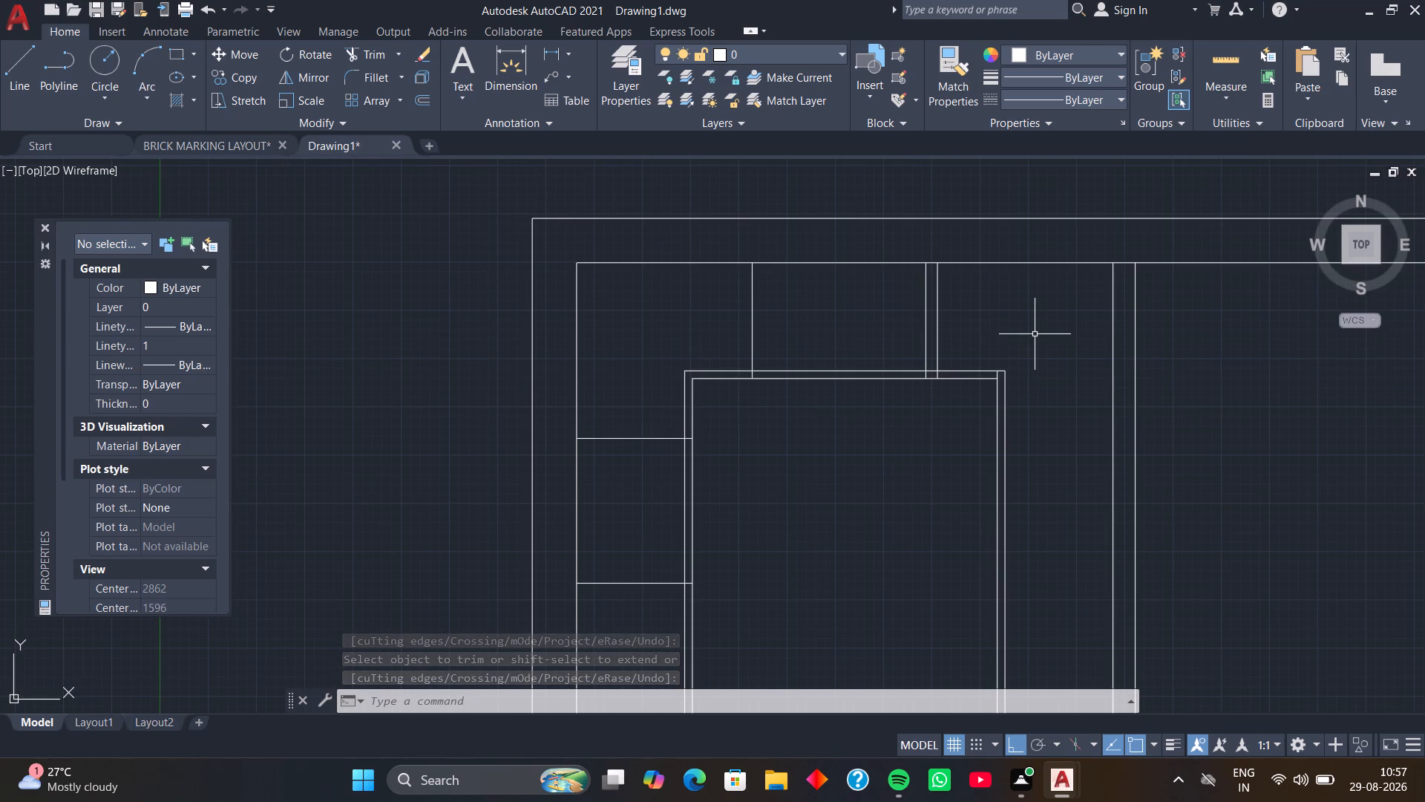
type("O")
key("space")
key("space")
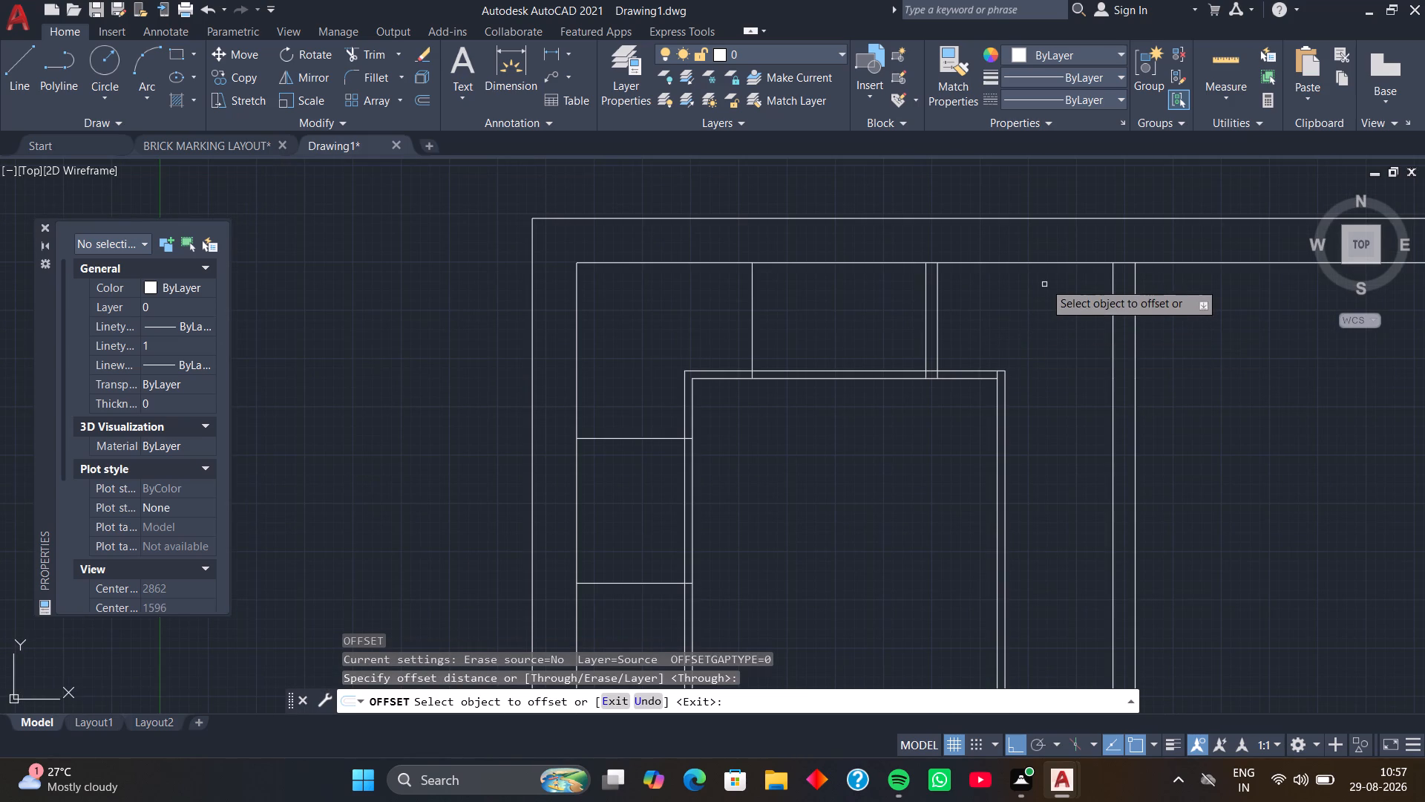
left_click(1046, 261)
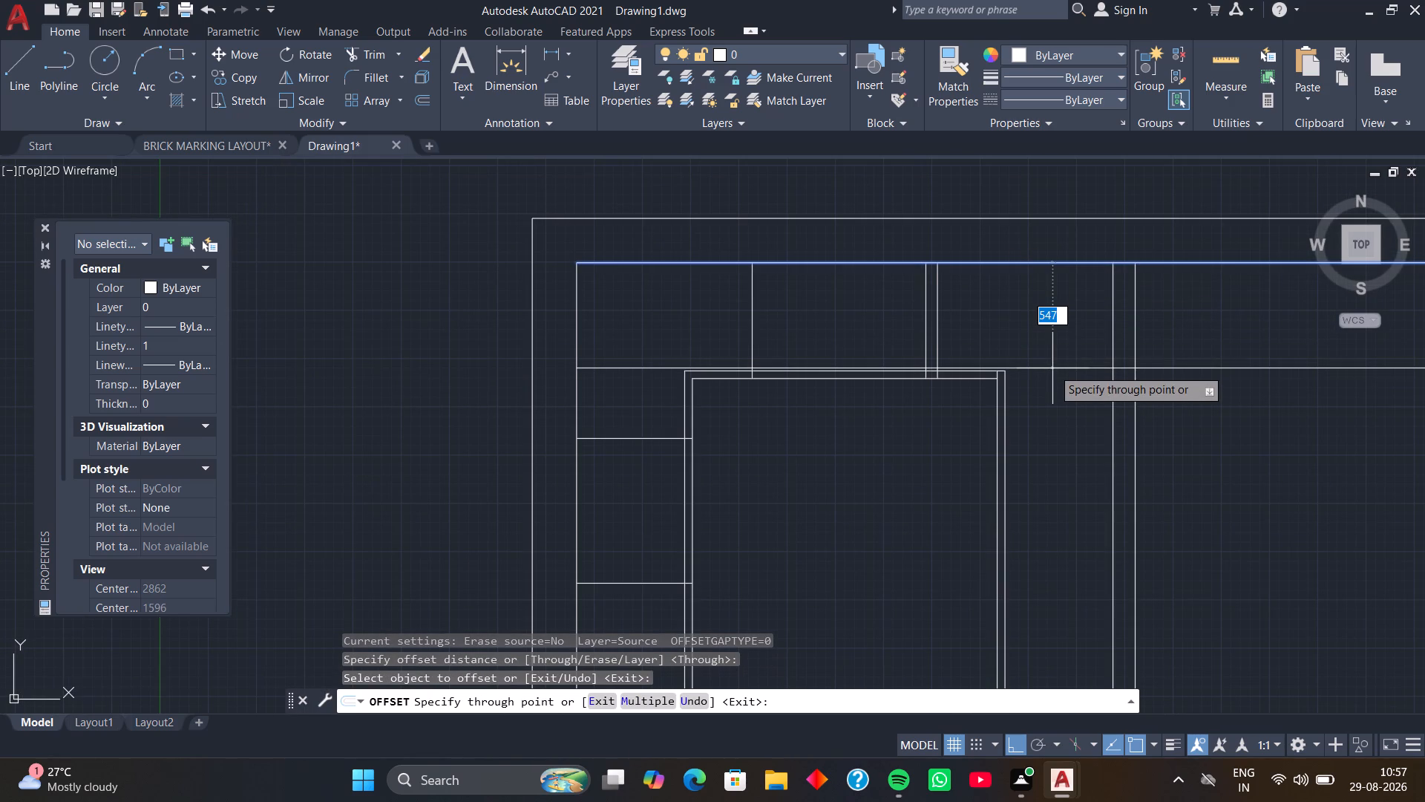
type("910")
key("Return")
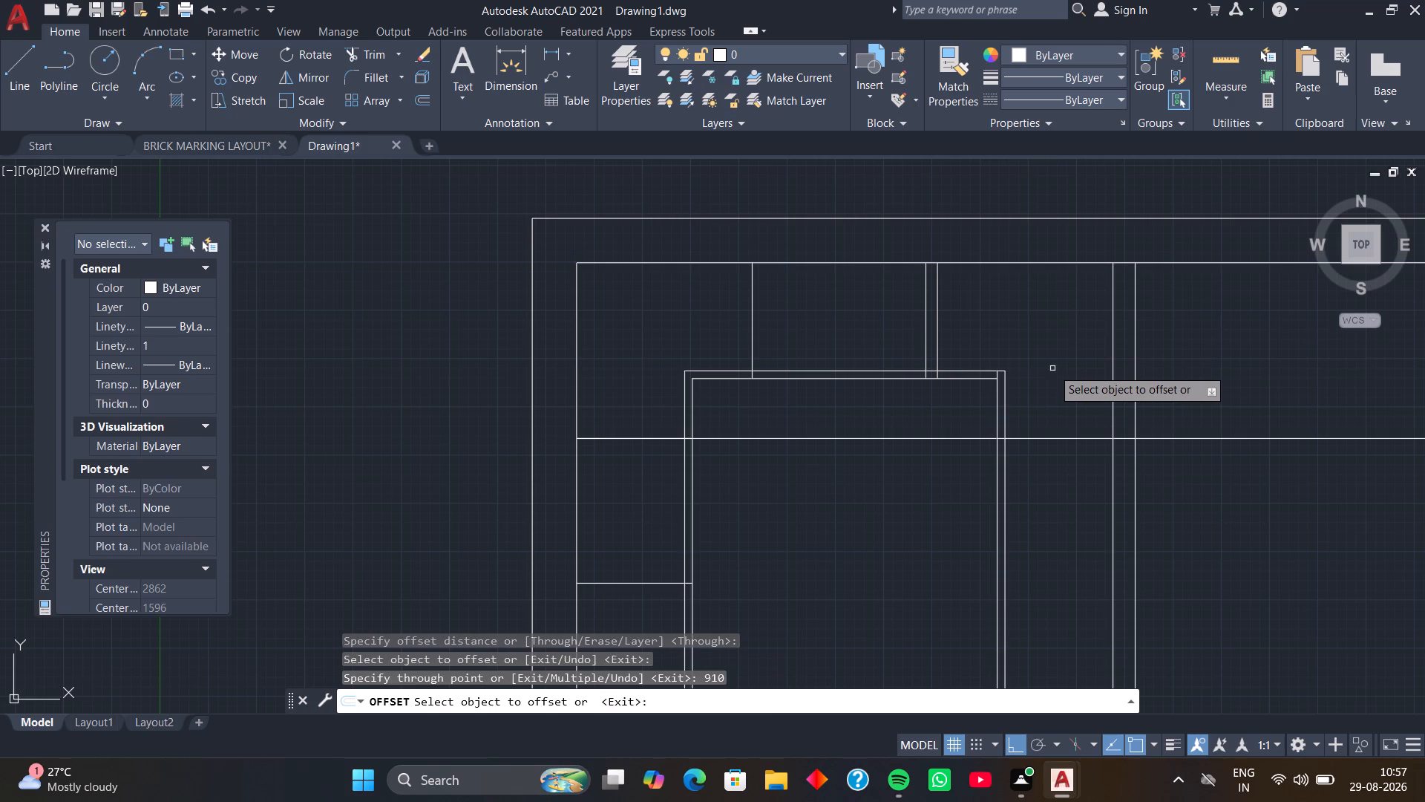
key("space")
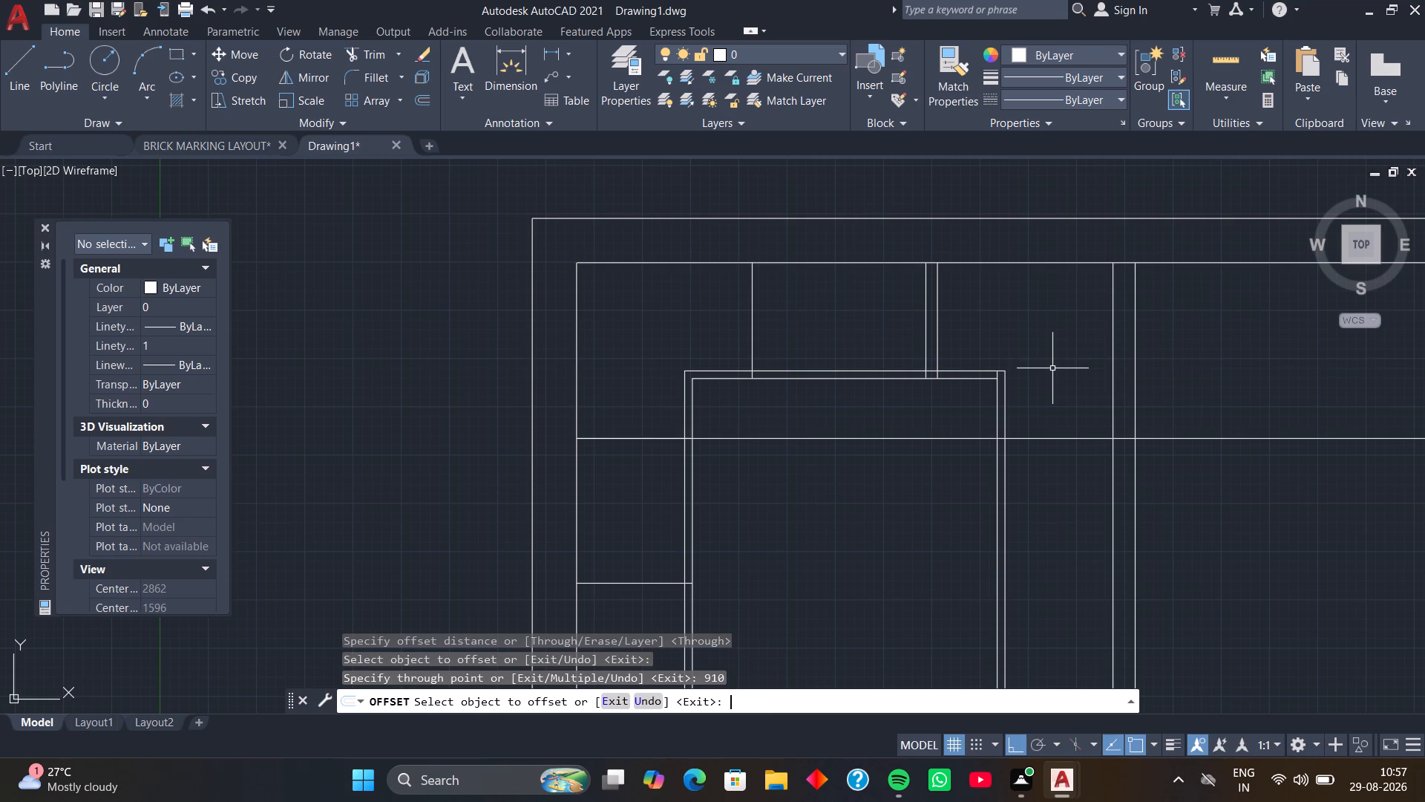
Trim the new horizontal line so it only spans the strip between the vertical 40-wide pair and the 115-wide wall.
type("TR")
key("space")
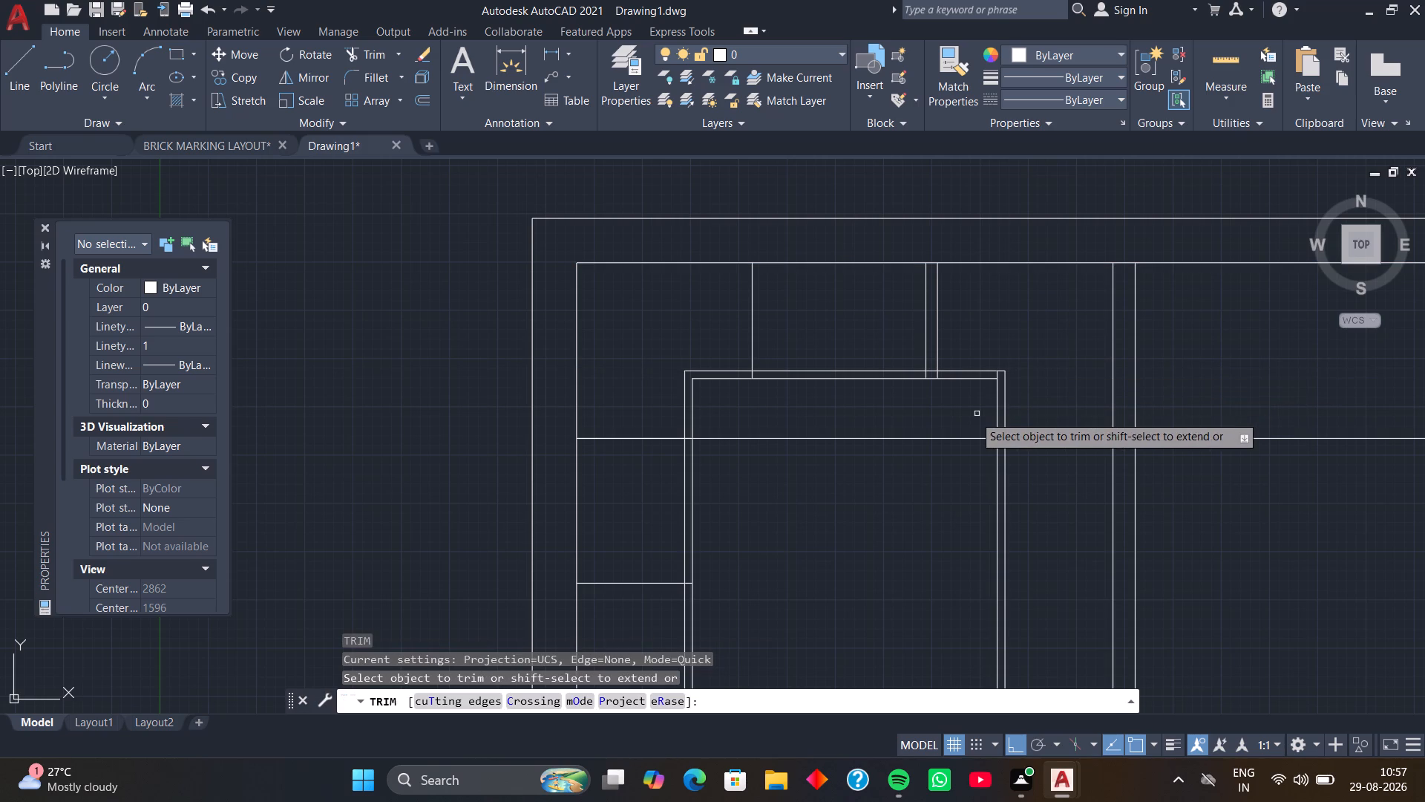
left_click(970, 437)
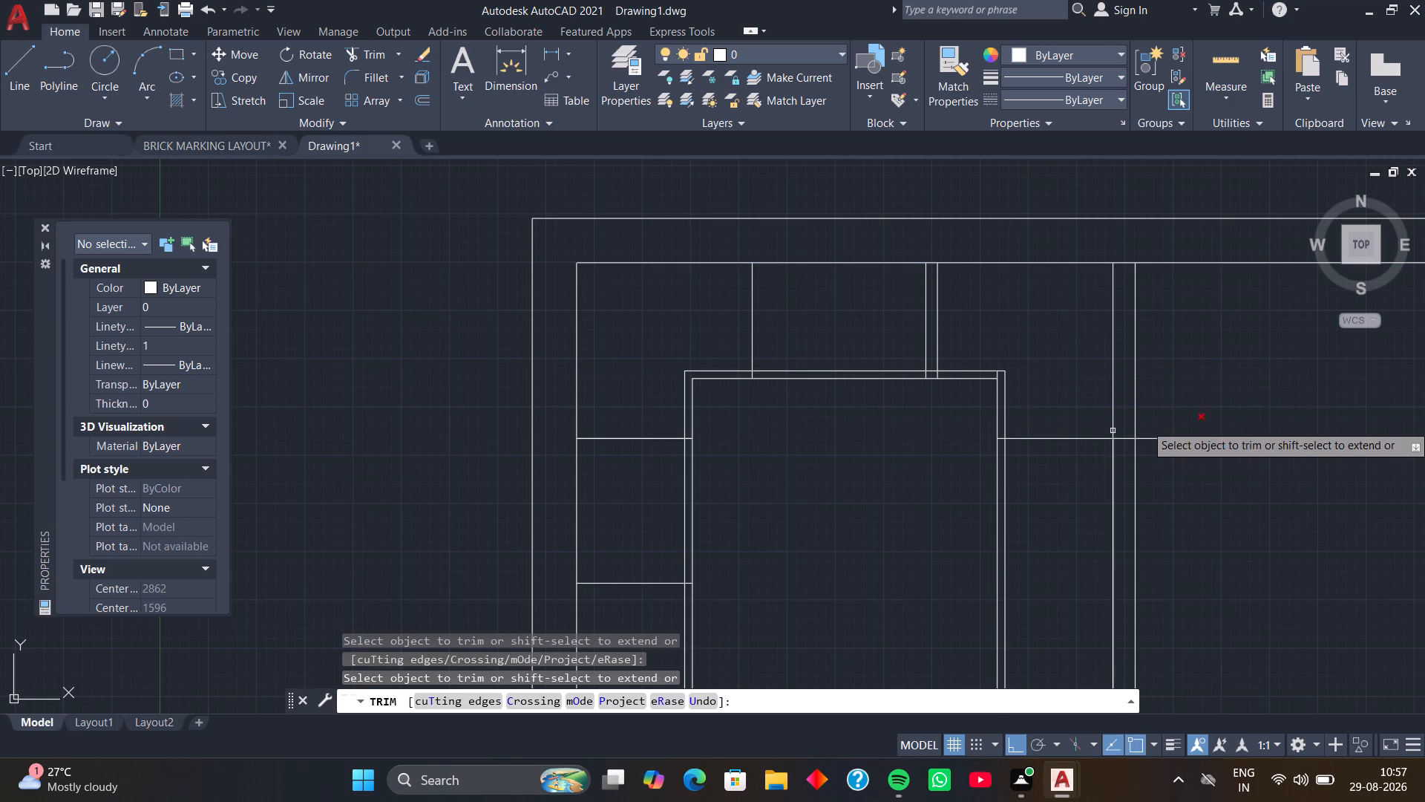
left_click(1224, 439)
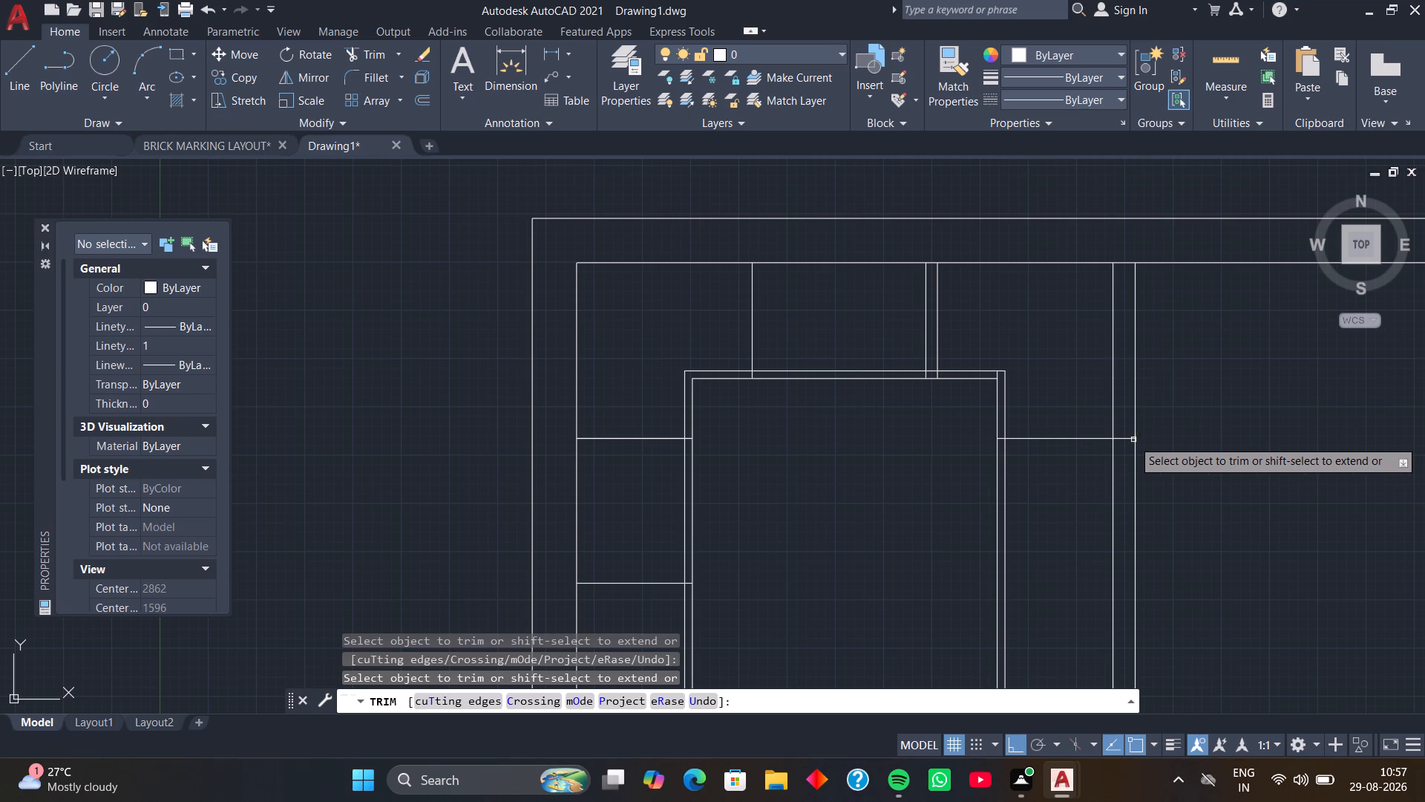
left_click(1131, 440)
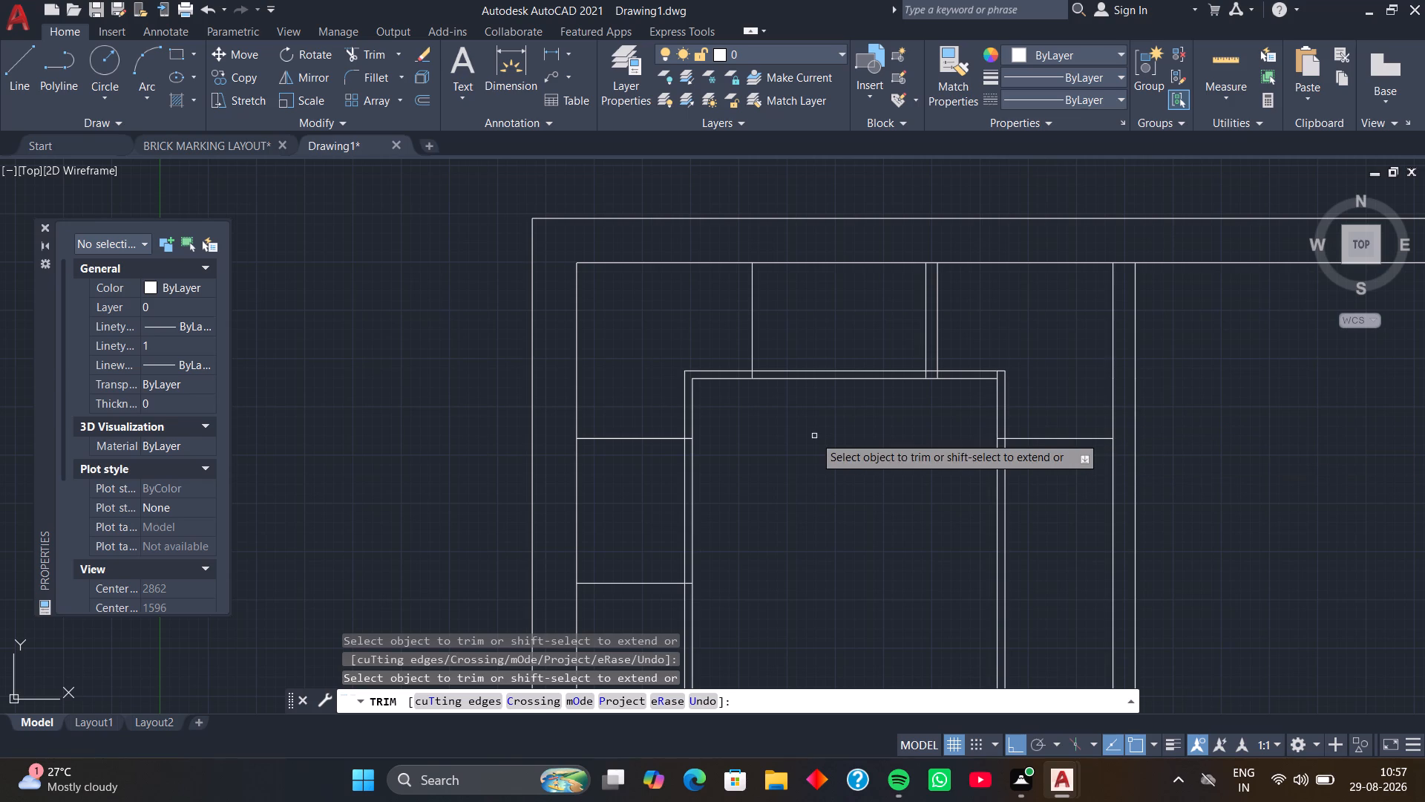
key("space")
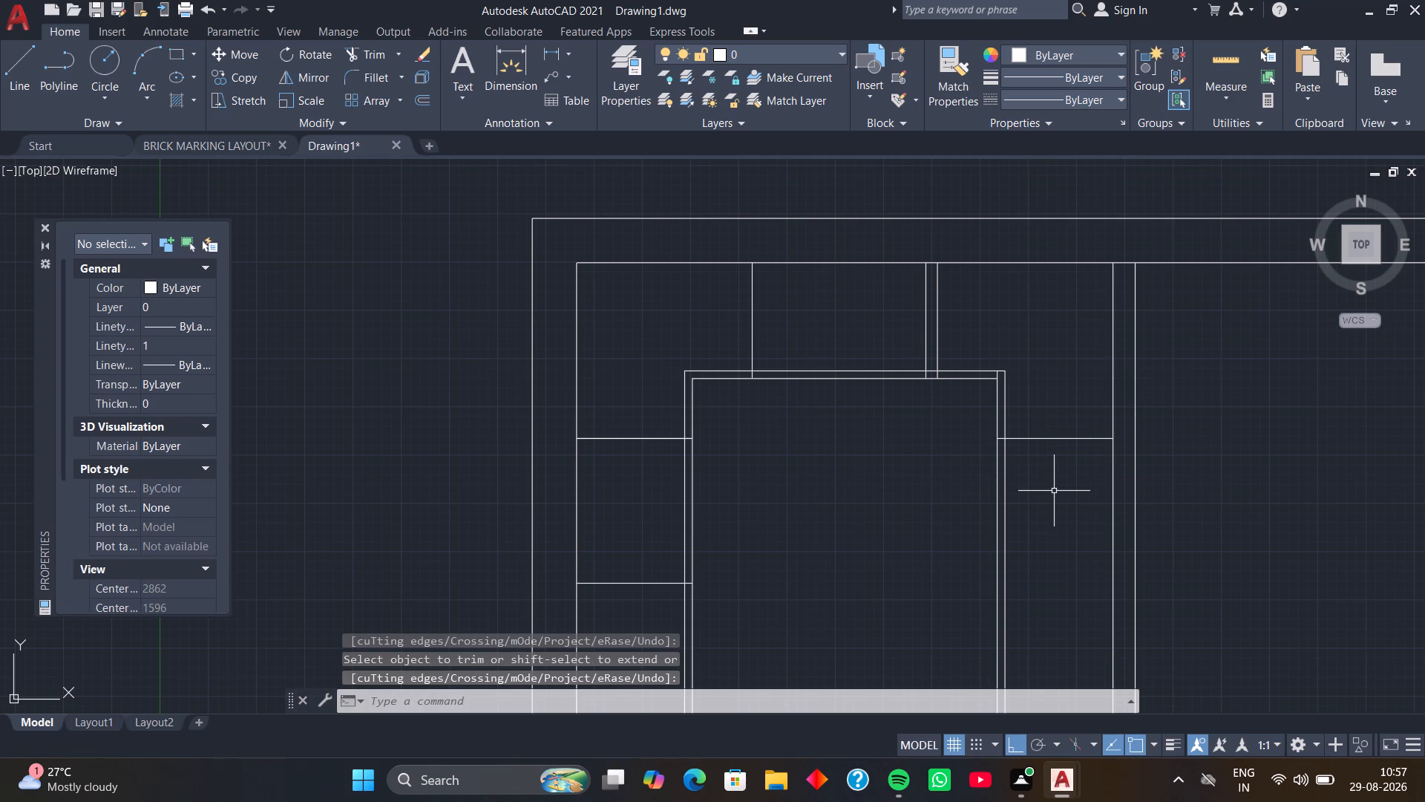
Offset the new divider beside the 115-wide wall 220 downward, and offset the resulting divider a further 750 down.
type("O")
key("space")
key("space")
left_click(1049, 437)
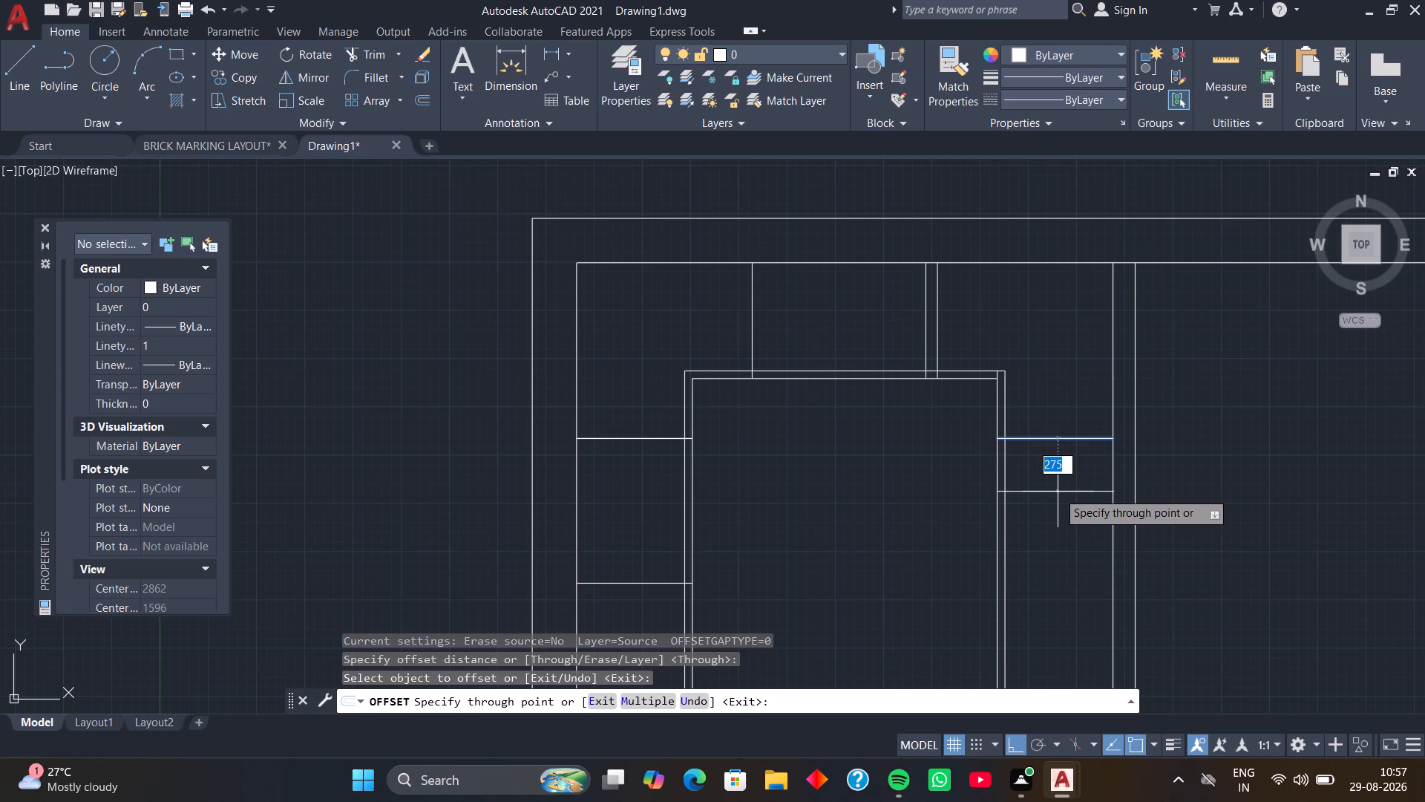
type("220")
key("Return")
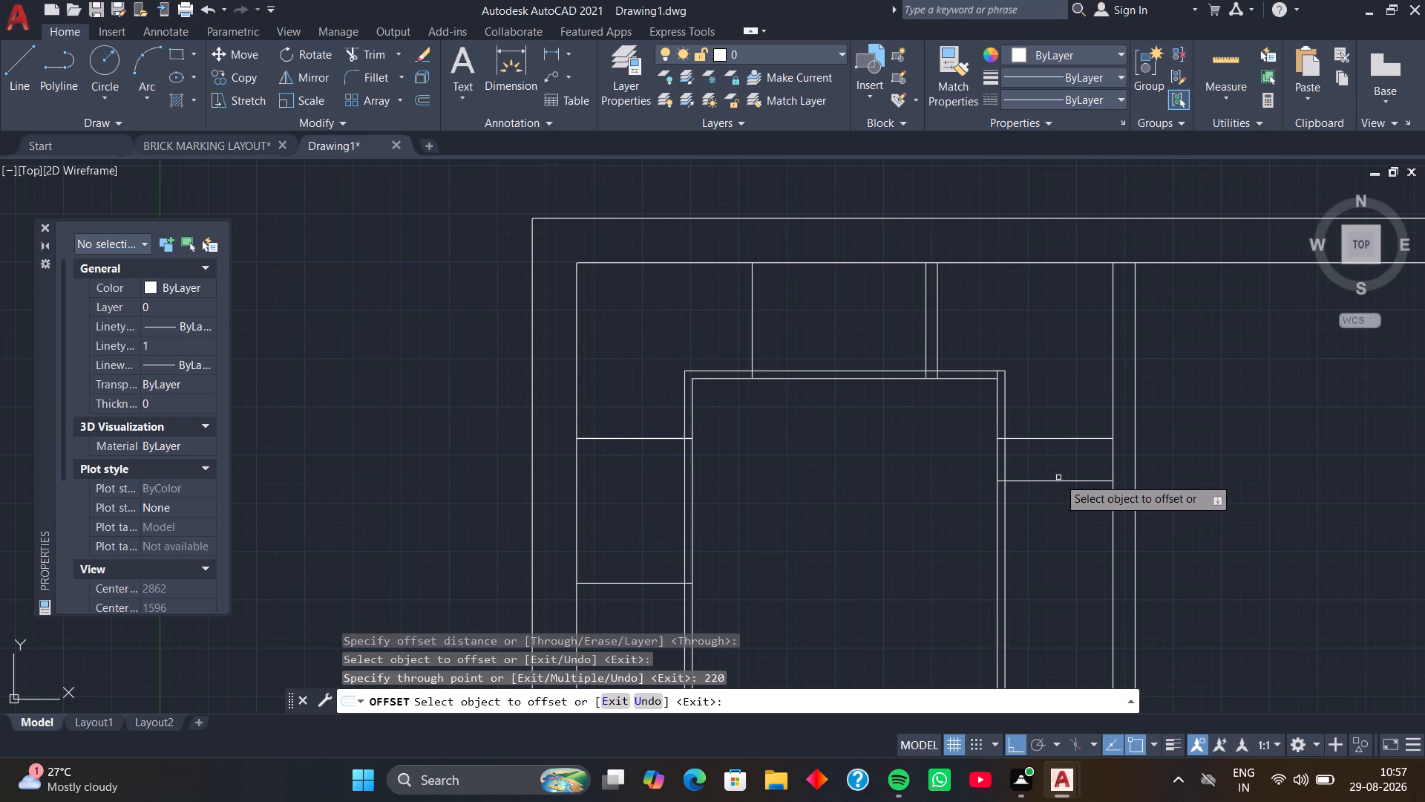
left_click(1059, 481)
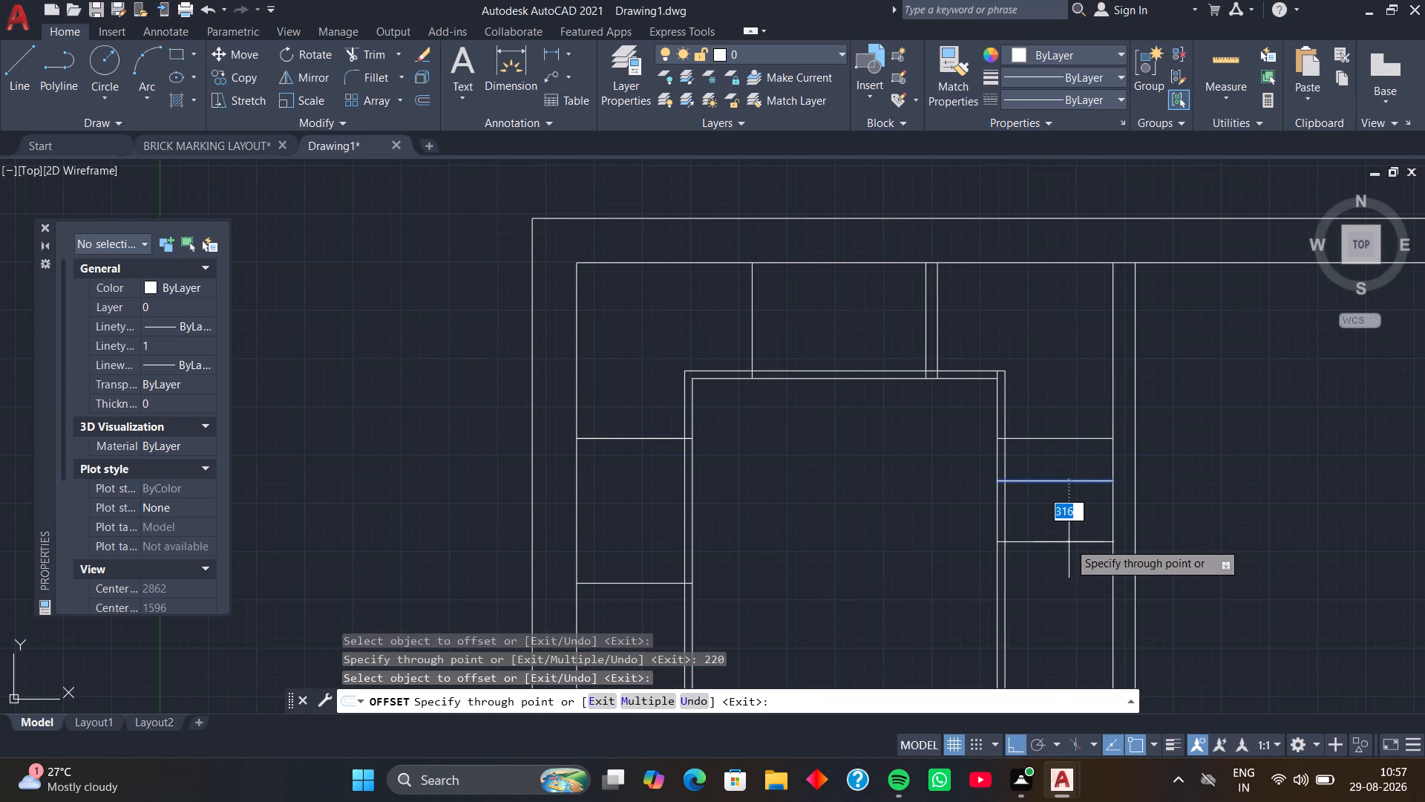
type("750")
key("Return")
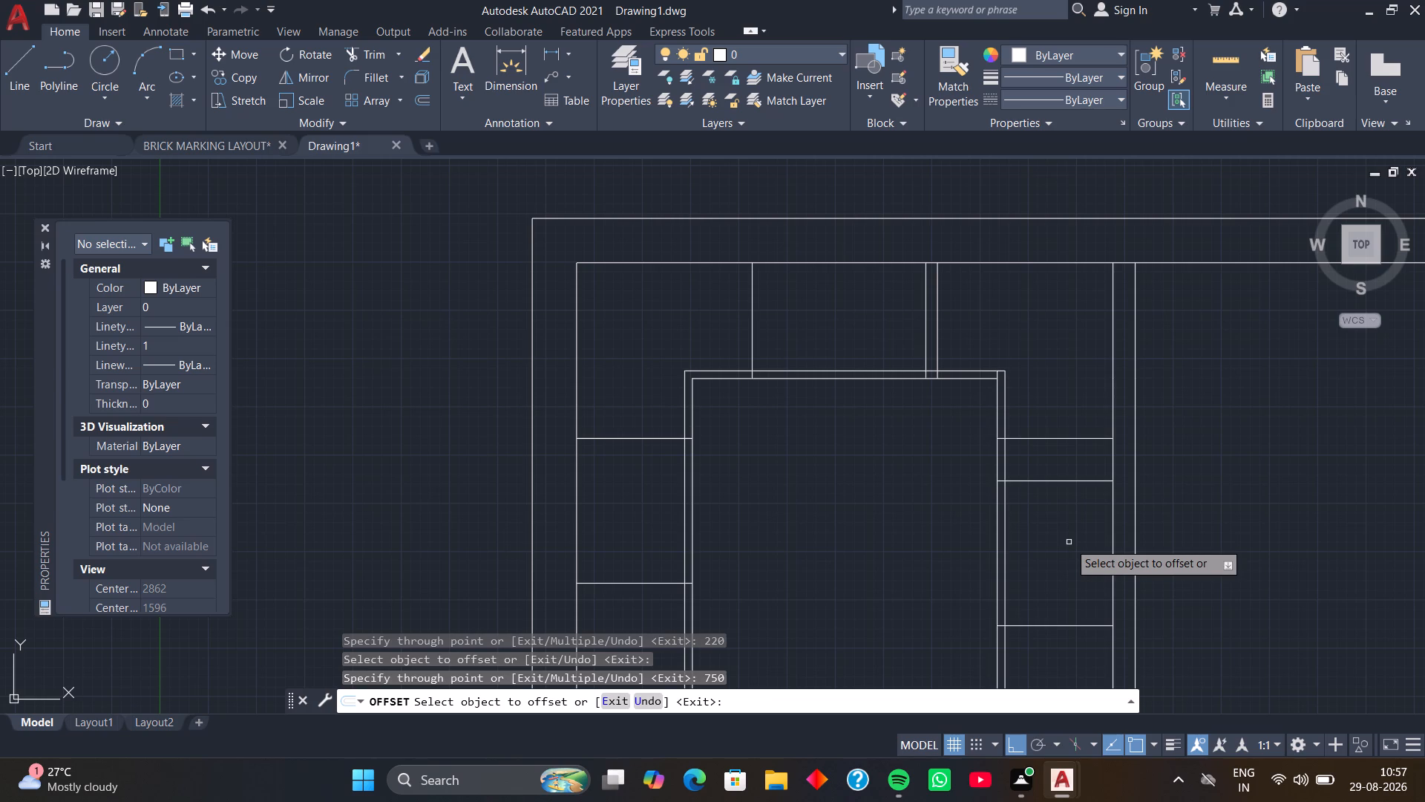
Offset the lowest divider in the strip beside the 115-wide wall 600 further down.
scroll(1069, 542, "down", 1)
middle_click_drag(1069, 542, 1060, 495)
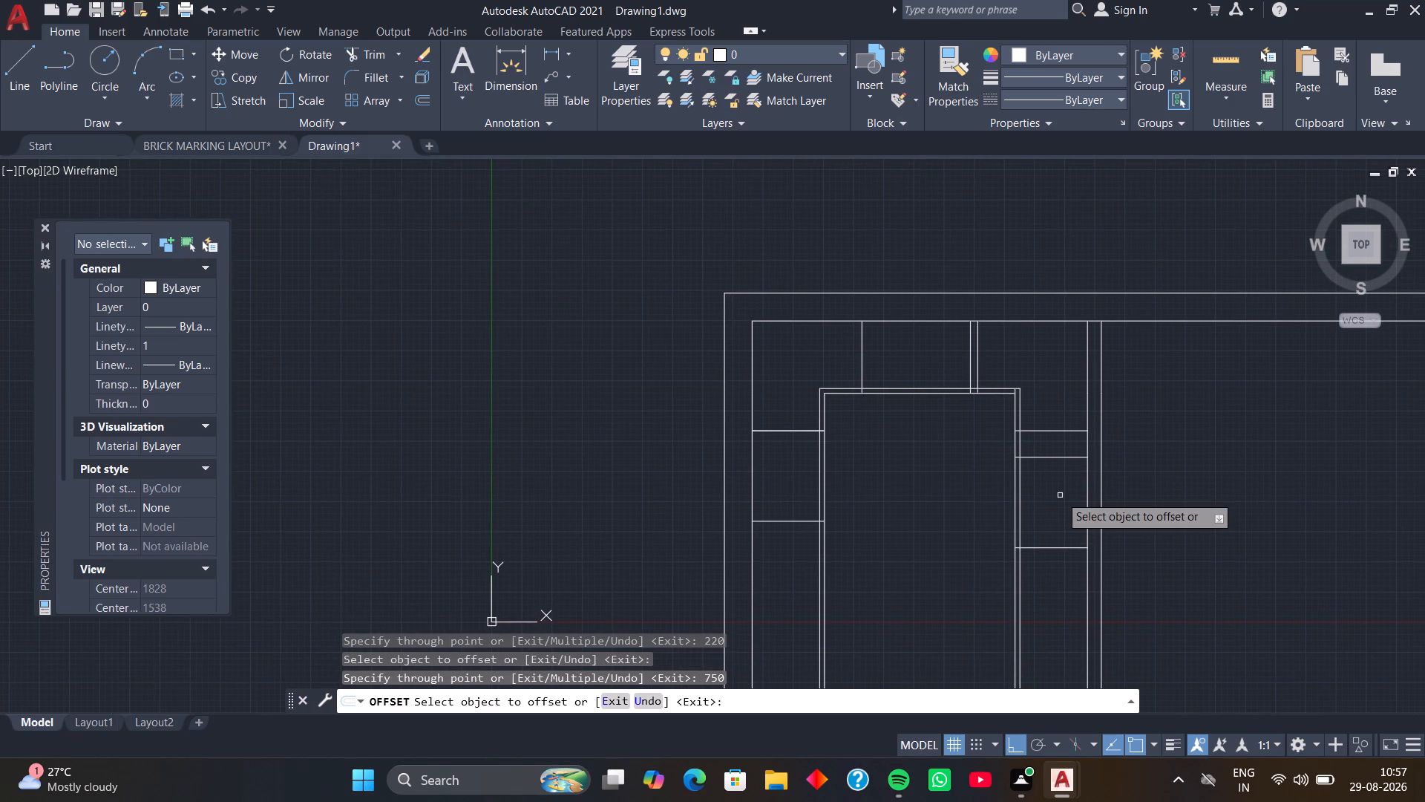
middle_click_drag(1058, 509, 1055, 437)
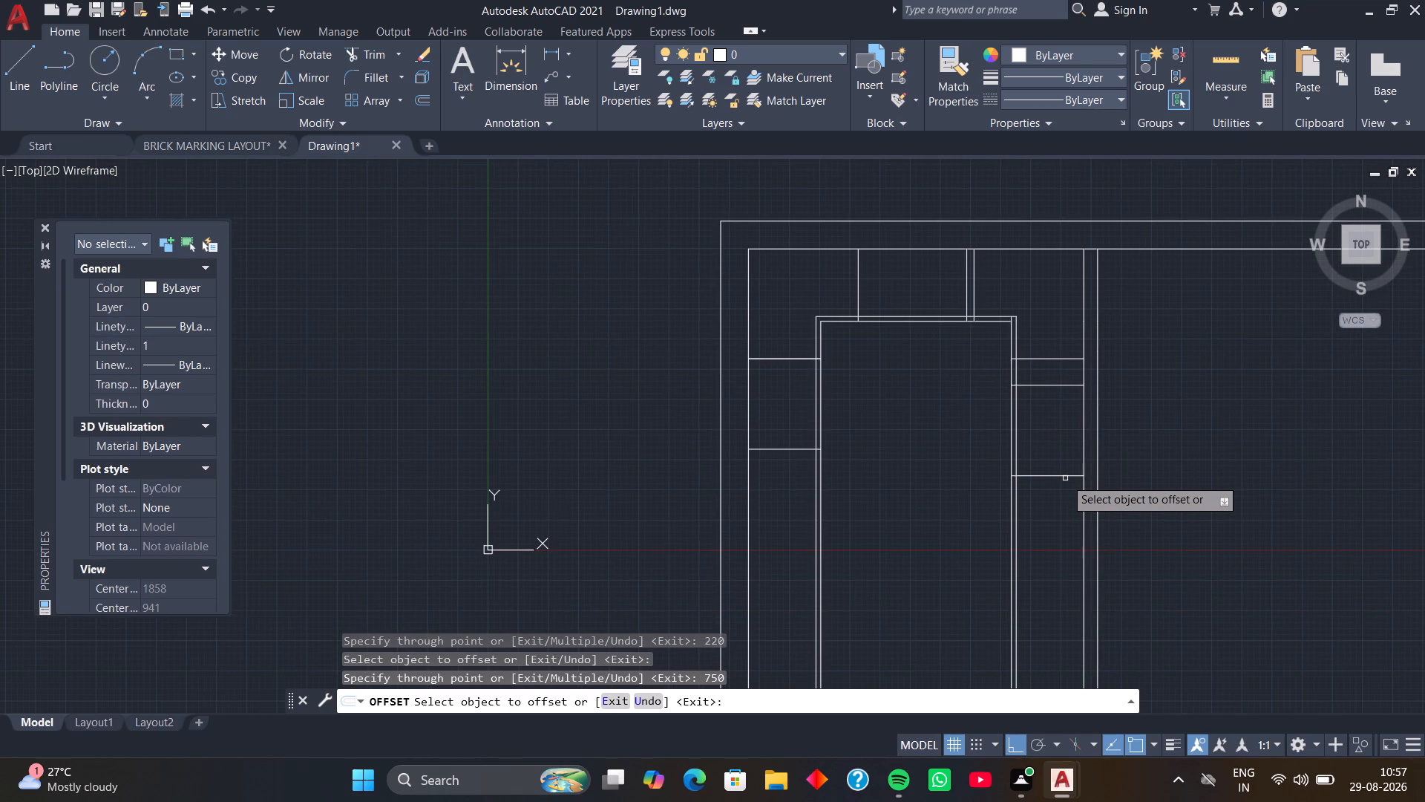
left_click(1066, 477)
type("600")
key("Return")
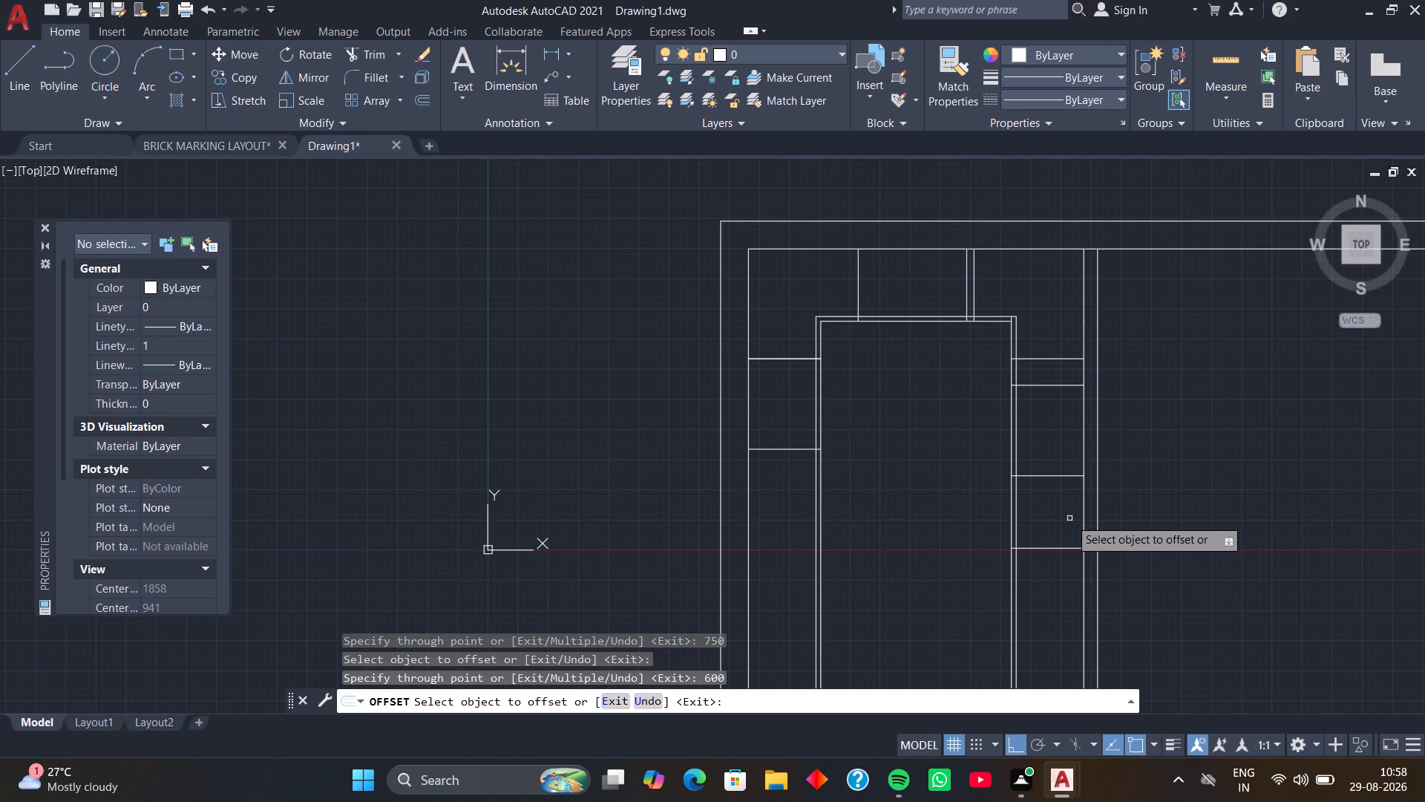
middle_click_drag(1061, 537, 1044, 506)
middle_click_drag(1040, 488, 1009, 503)
key("space")
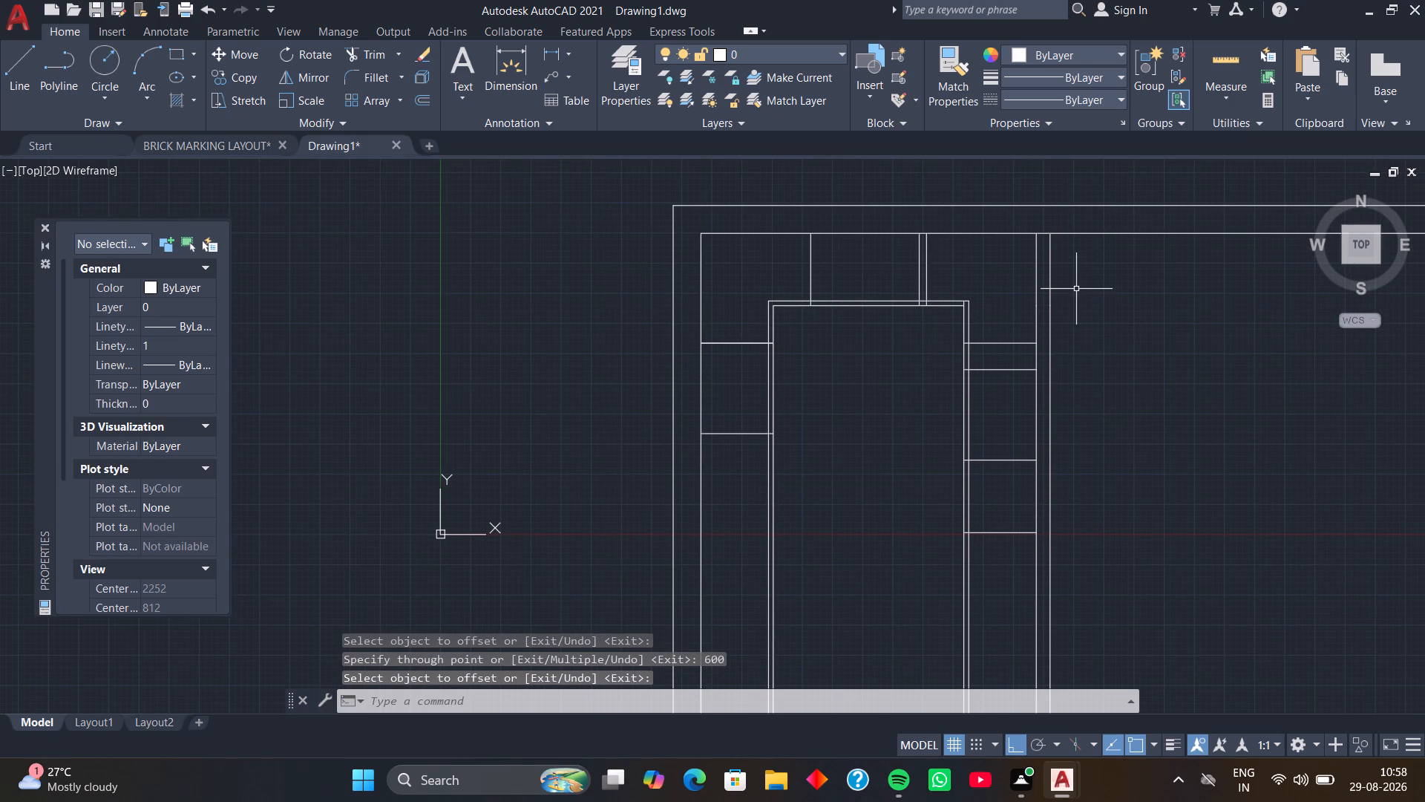
Draw a line 800 down the 115-wide wall's far face from the upper wall's inner line, continuing straight across the wall's thickness.
middle_click_drag(1075, 287, 1061, 294)
middle_click(1060, 295)
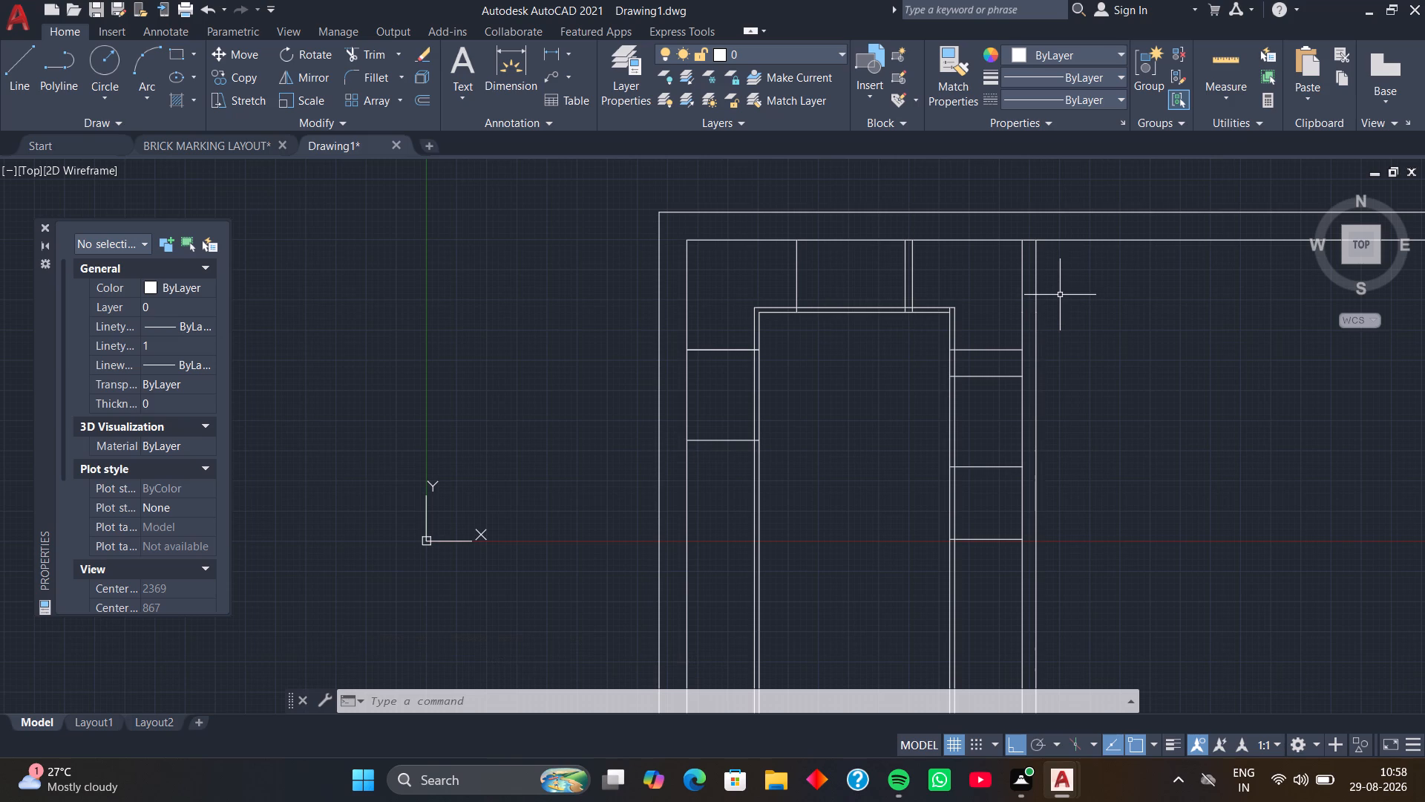
type("L")
key("space")
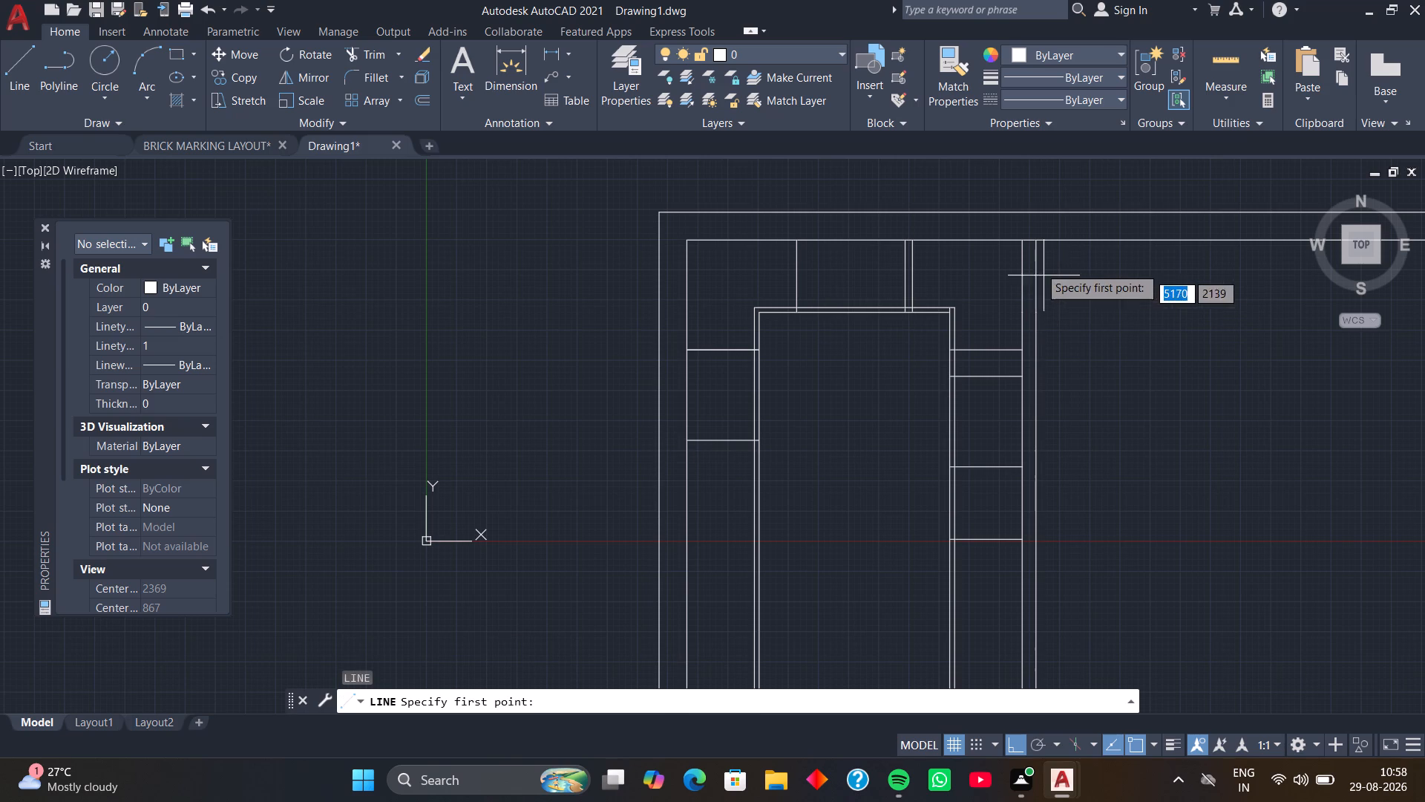
left_click(1036, 240)
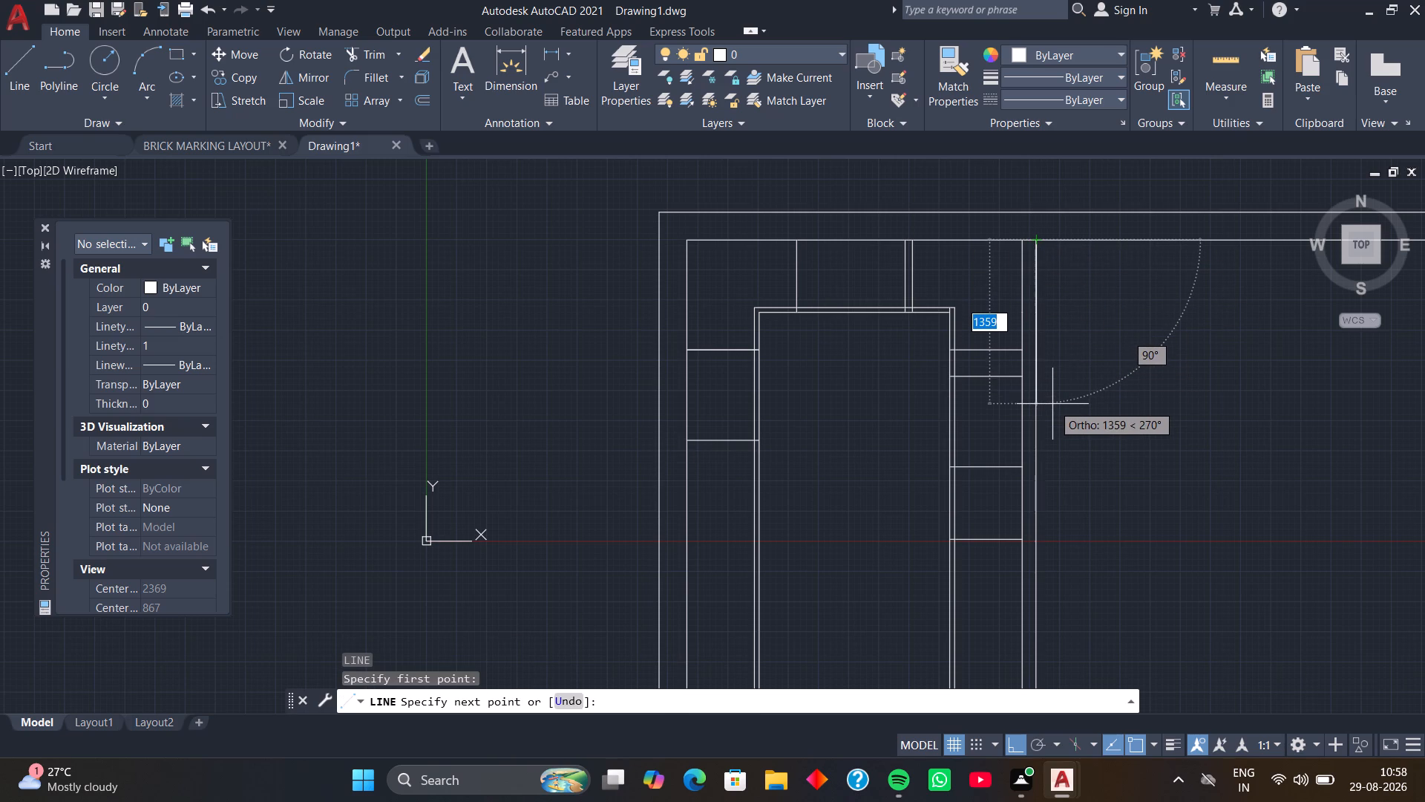
type("800")
key("Return")
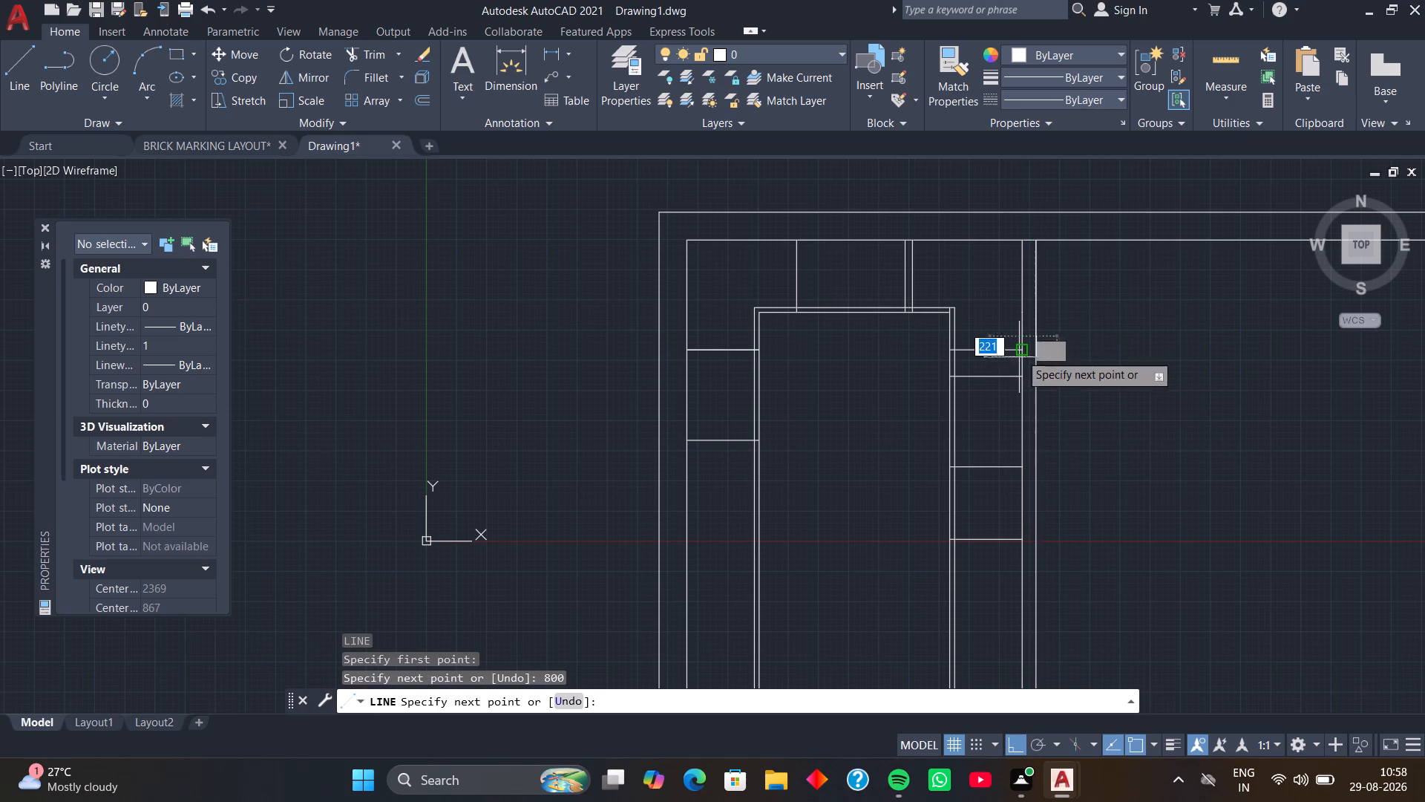
scroll(1022, 343, "up", 2)
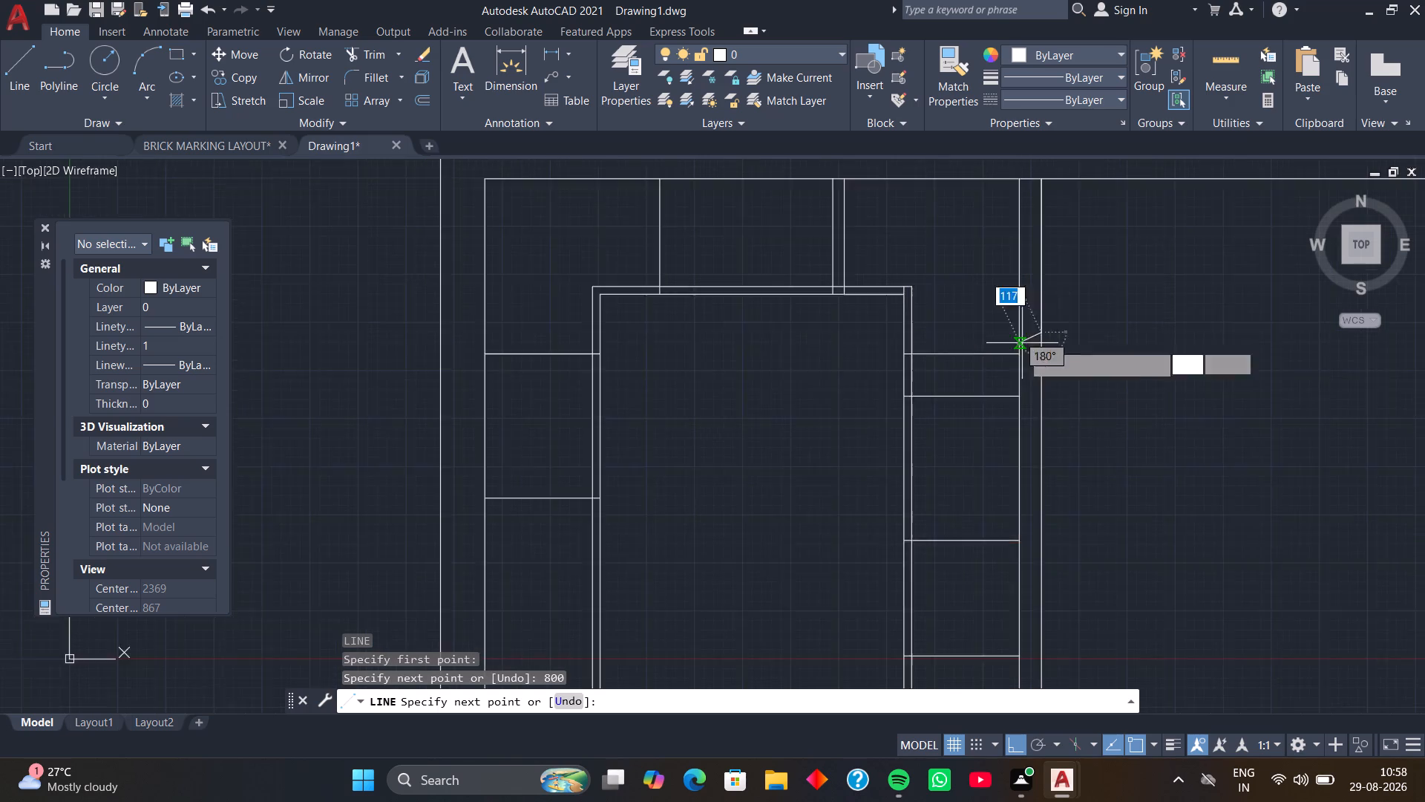
scroll(1022, 343, "up", 2)
left_click(997, 301)
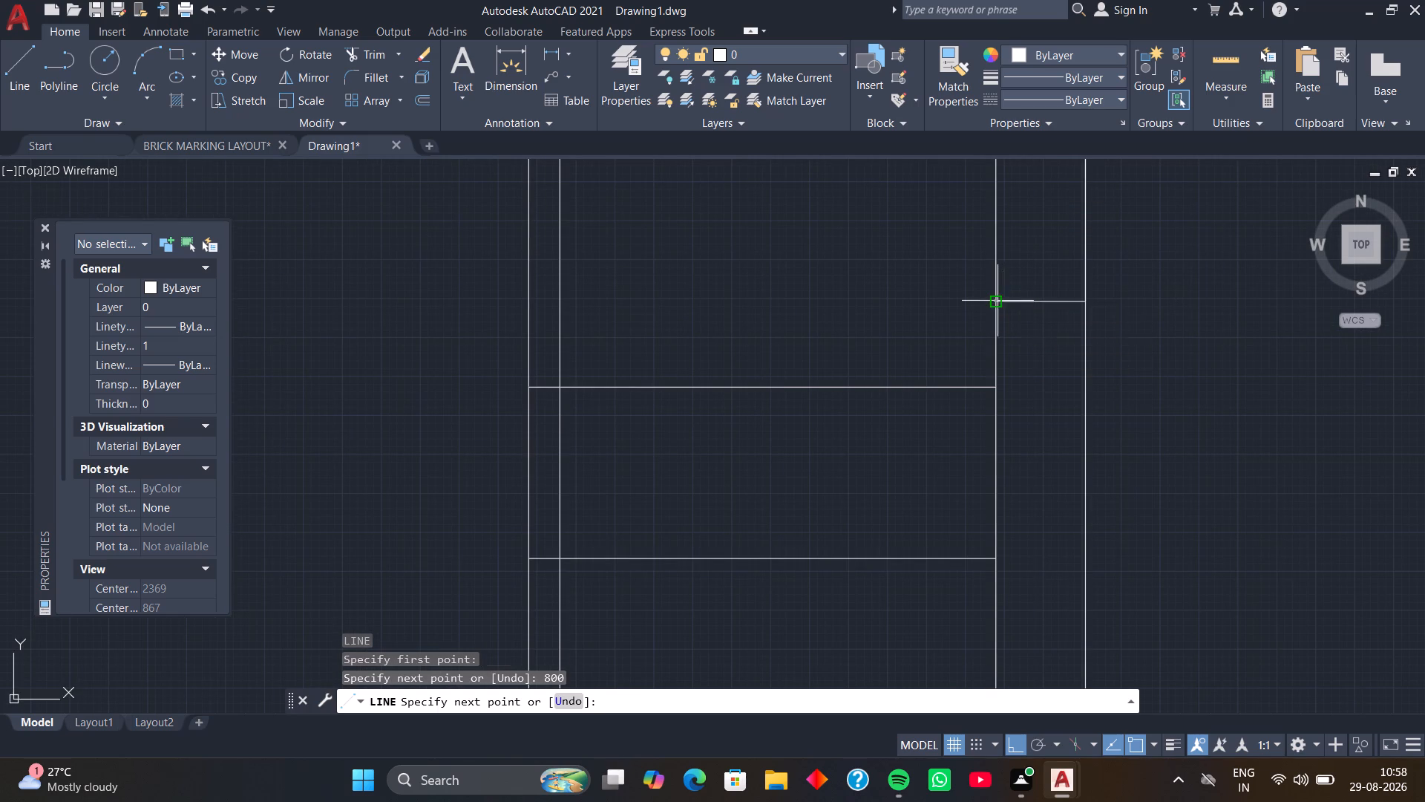
key("space")
Copy the short line crossing the 115-wide wall 900 straight down, using its far-face end as base point.
left_click(1017, 301)
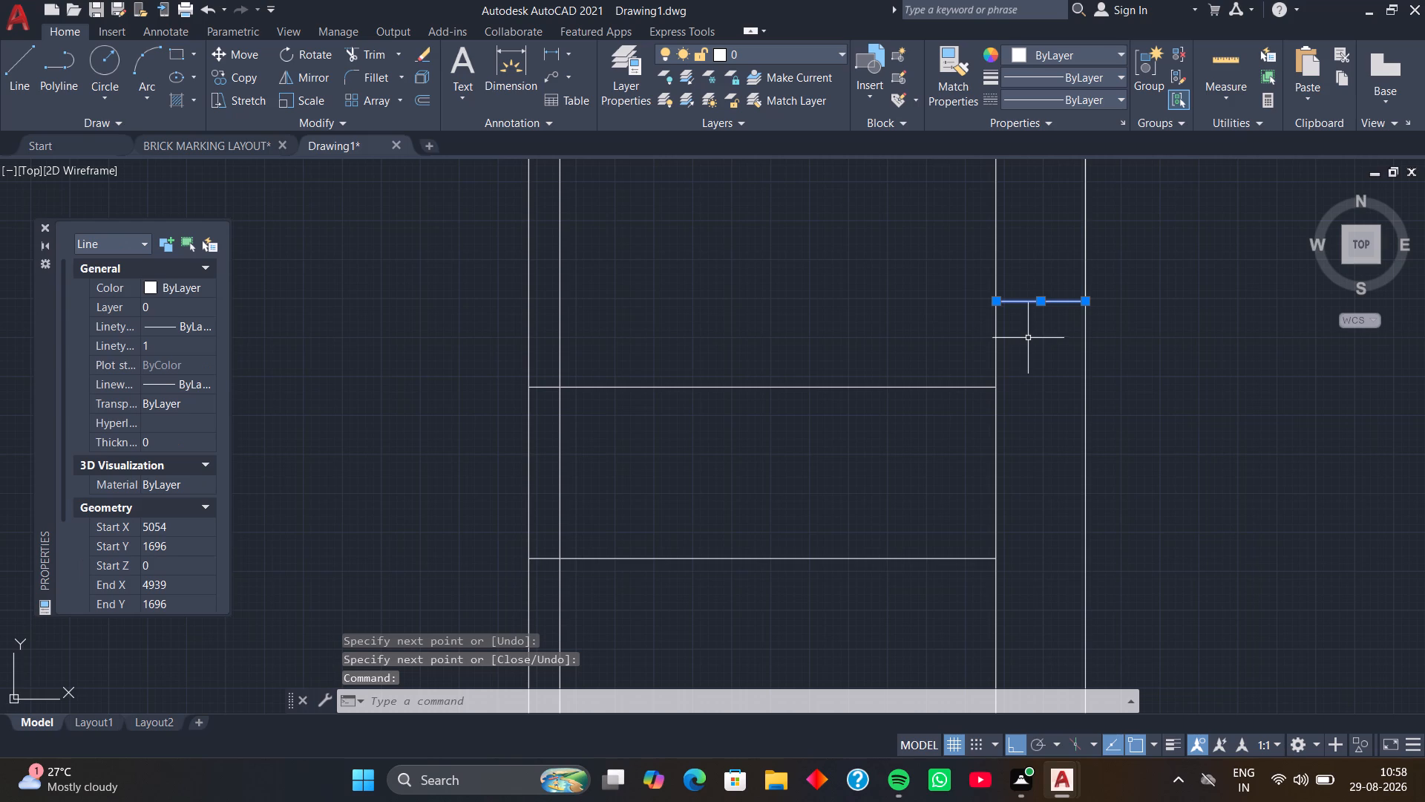
type("CO")
key("space")
left_click(1088, 302)
scroll(1109, 391, "down", 2)
middle_click_drag(1109, 391, 1101, 314)
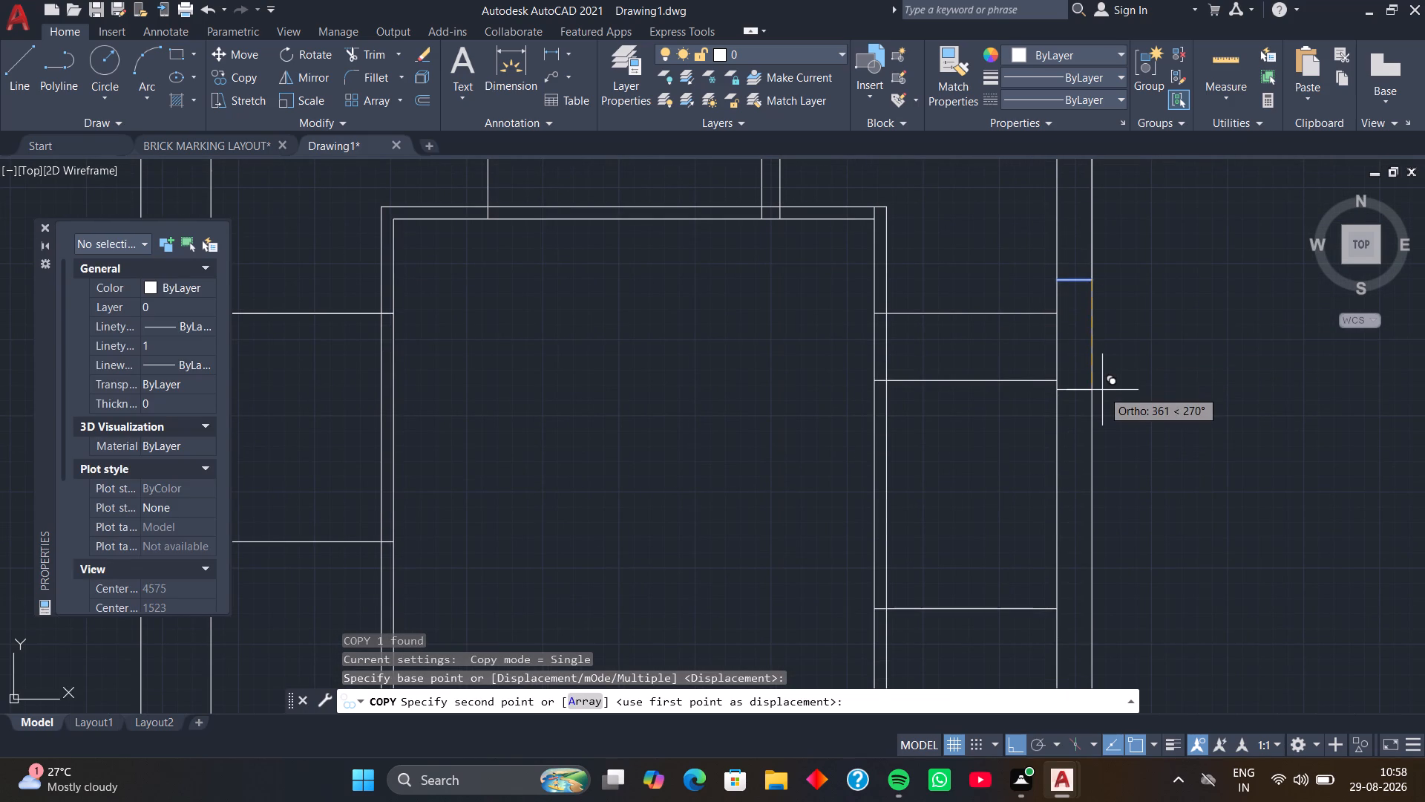
type("900")
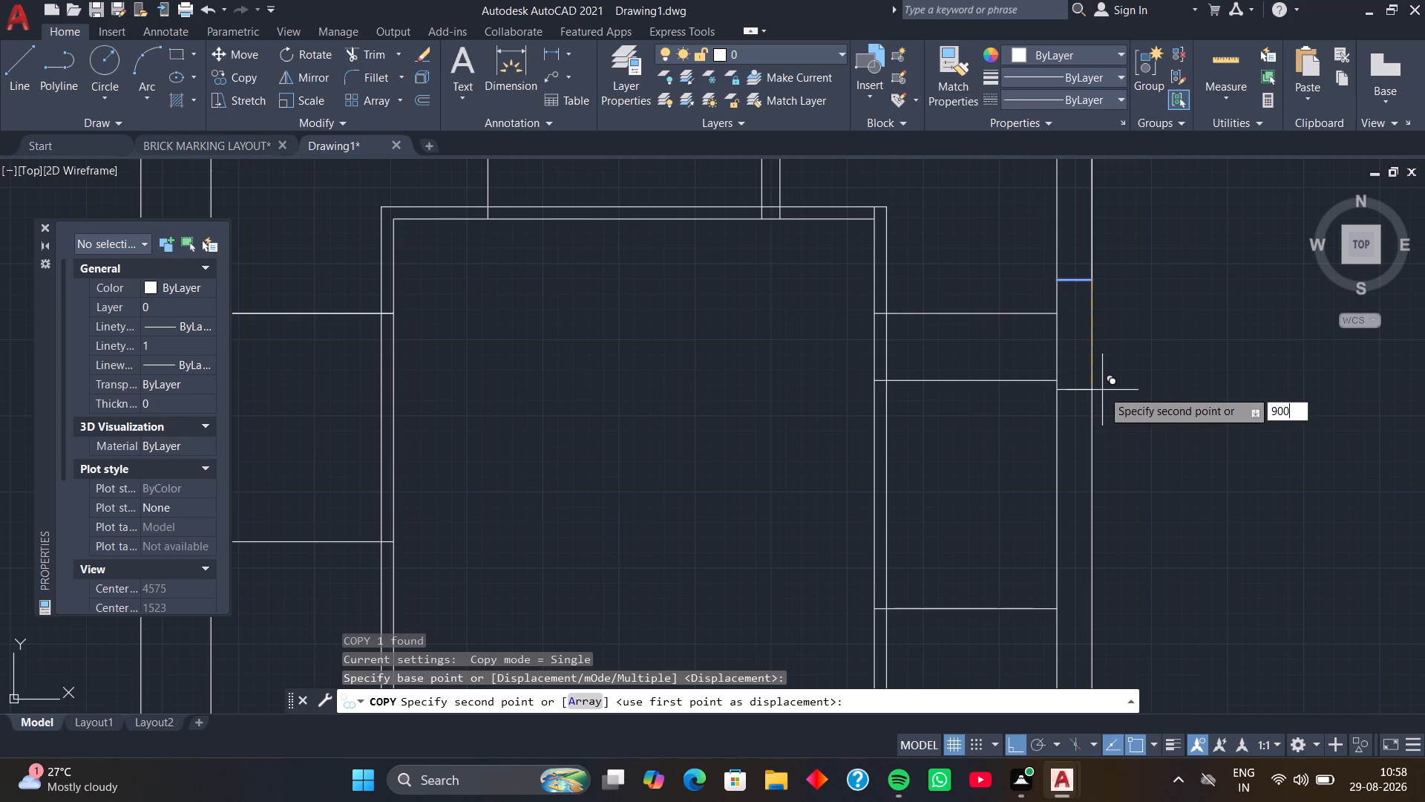
key("Return")
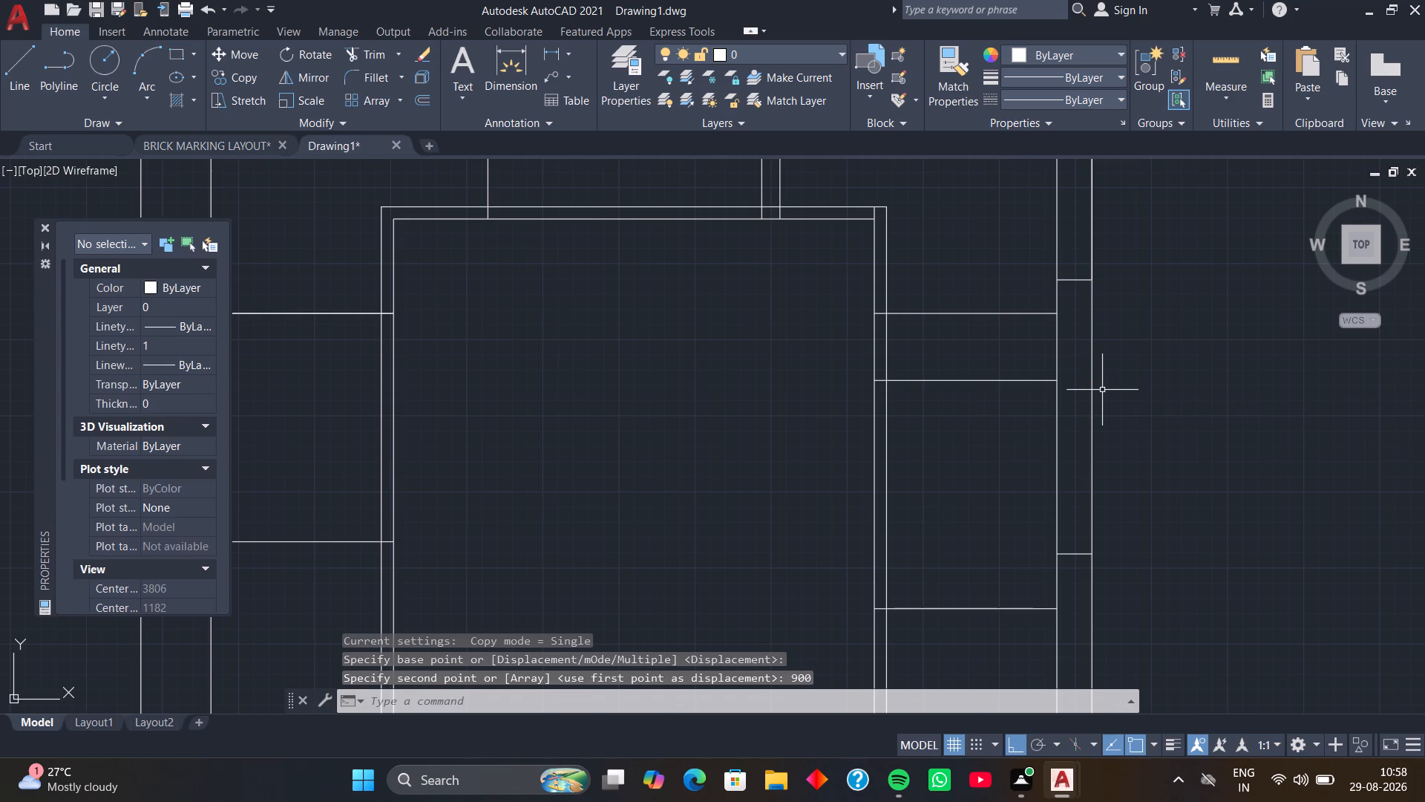
Copy the lowest short line crossing the 115-wide wall 800 straight down, using its far-face end as base point.
scroll(1102, 390, "down", 1)
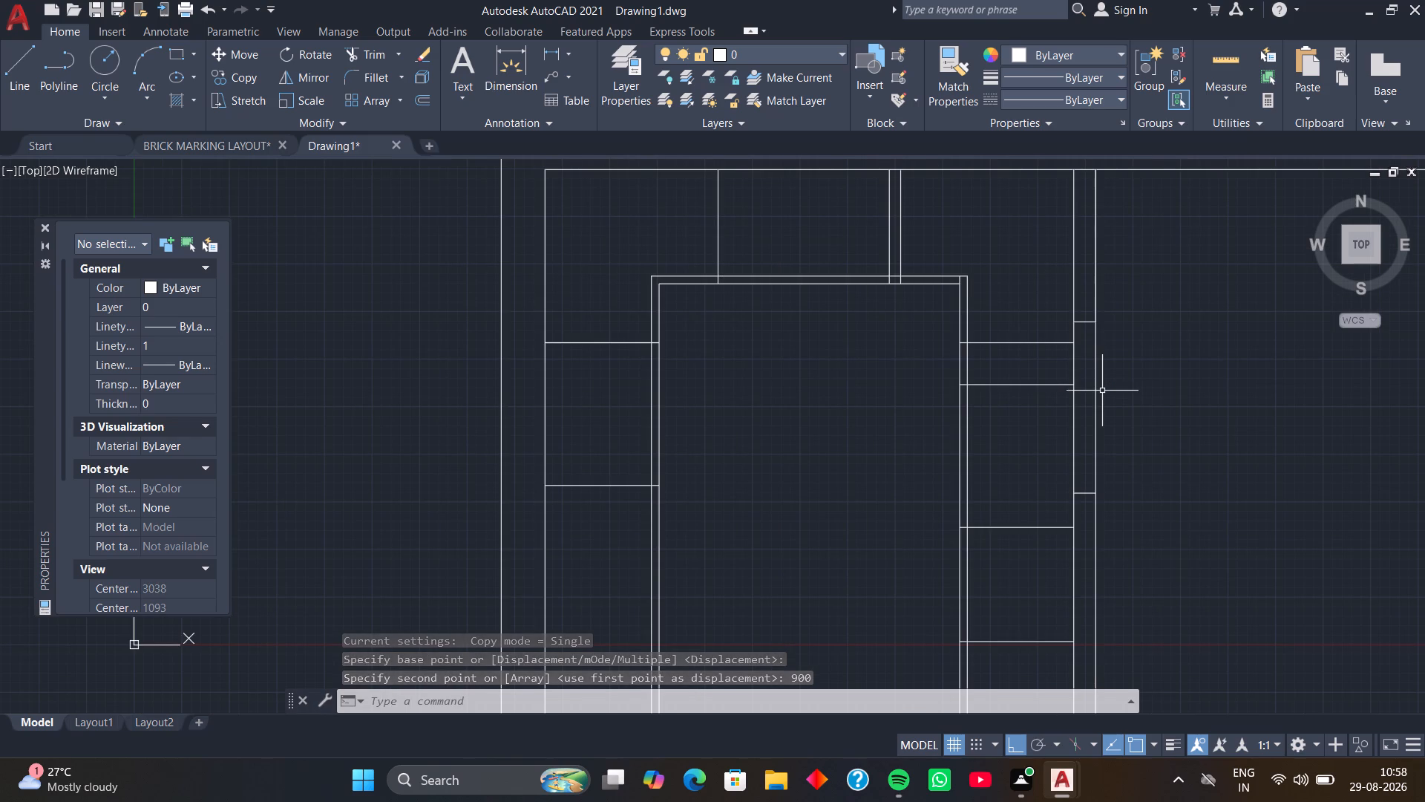
left_click(1086, 492)
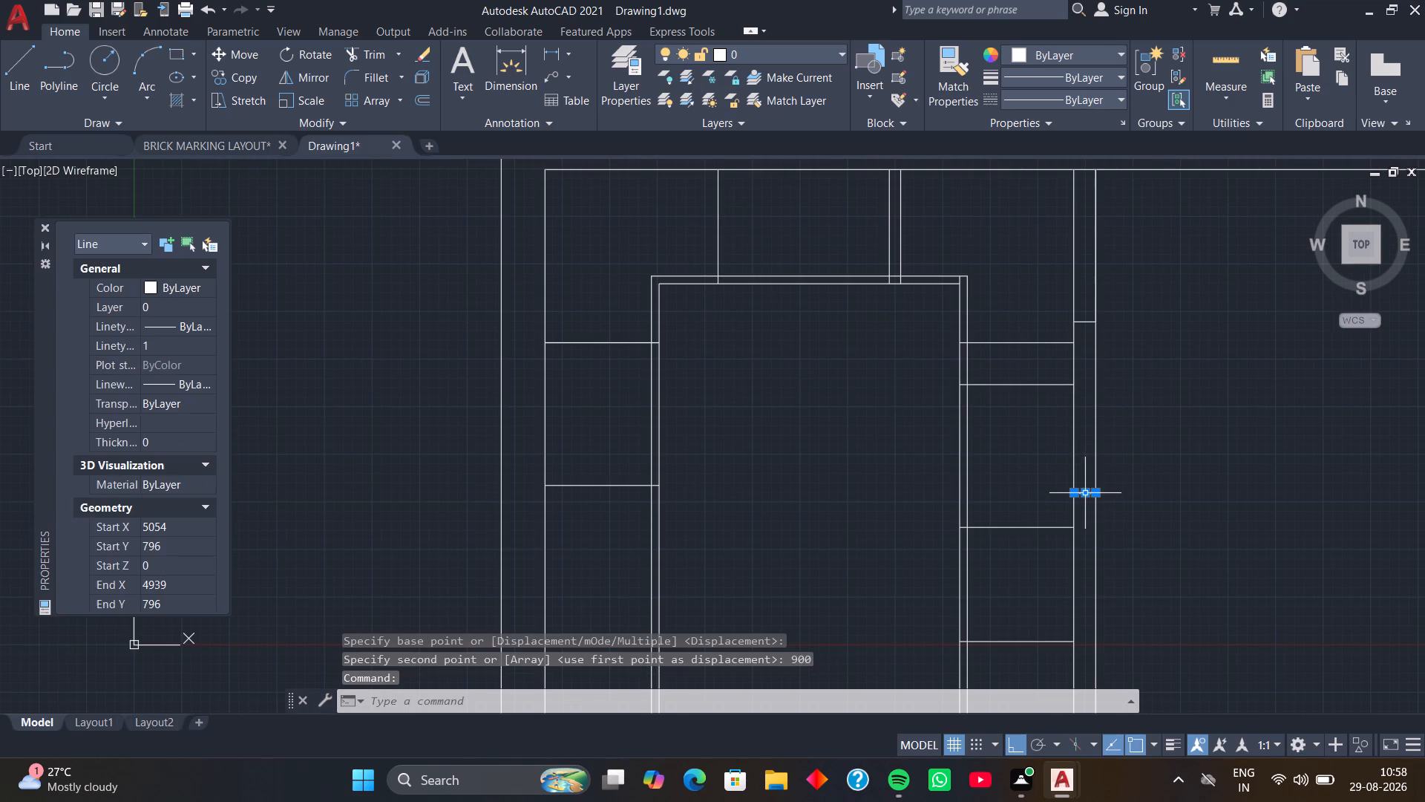
key("c")
type("O")
key("space")
scroll(1092, 487, "up", 2)
middle_click_drag(1092, 487, 1085, 401)
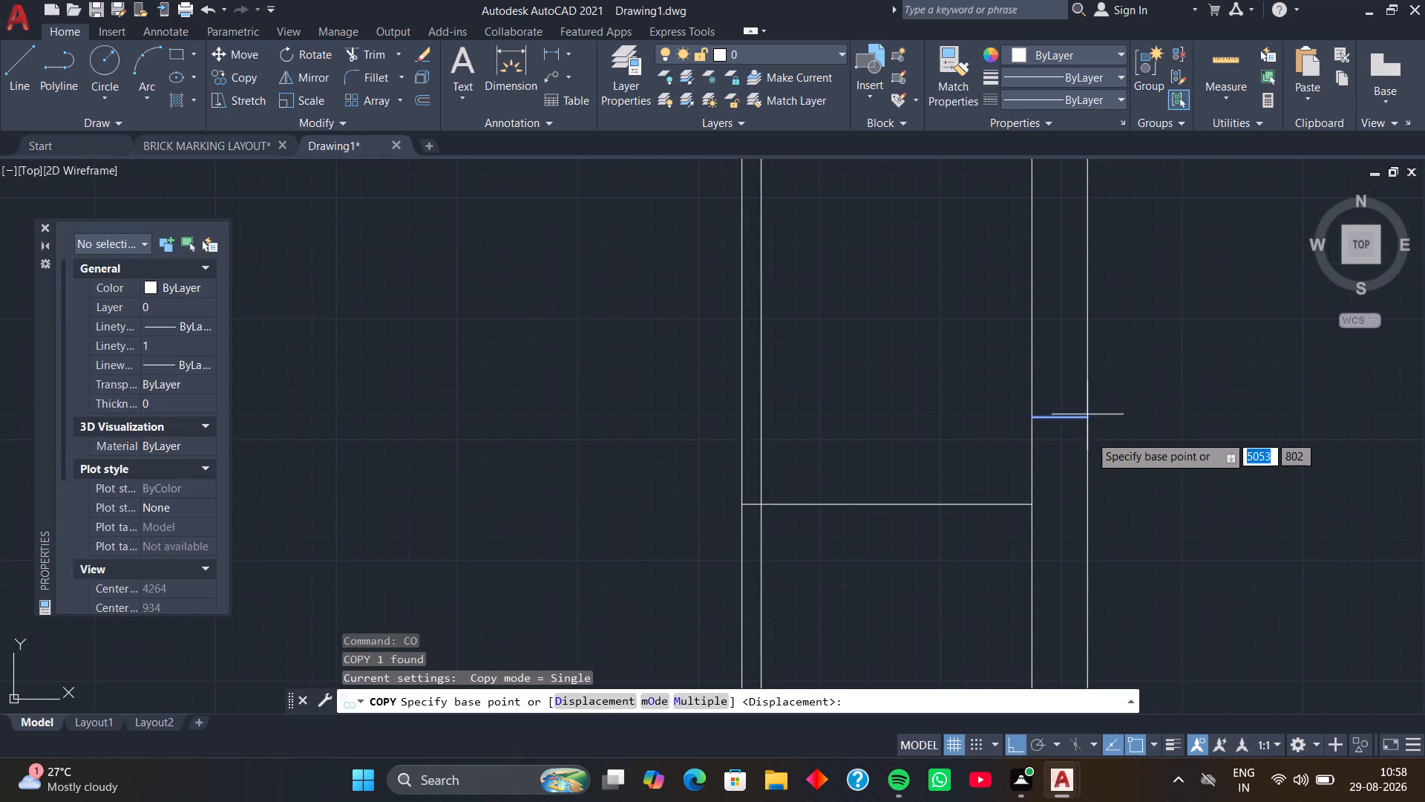
left_click(1087, 417)
scroll(1089, 487, "down", 3)
middle_click_drag(1089, 487, 1089, 480)
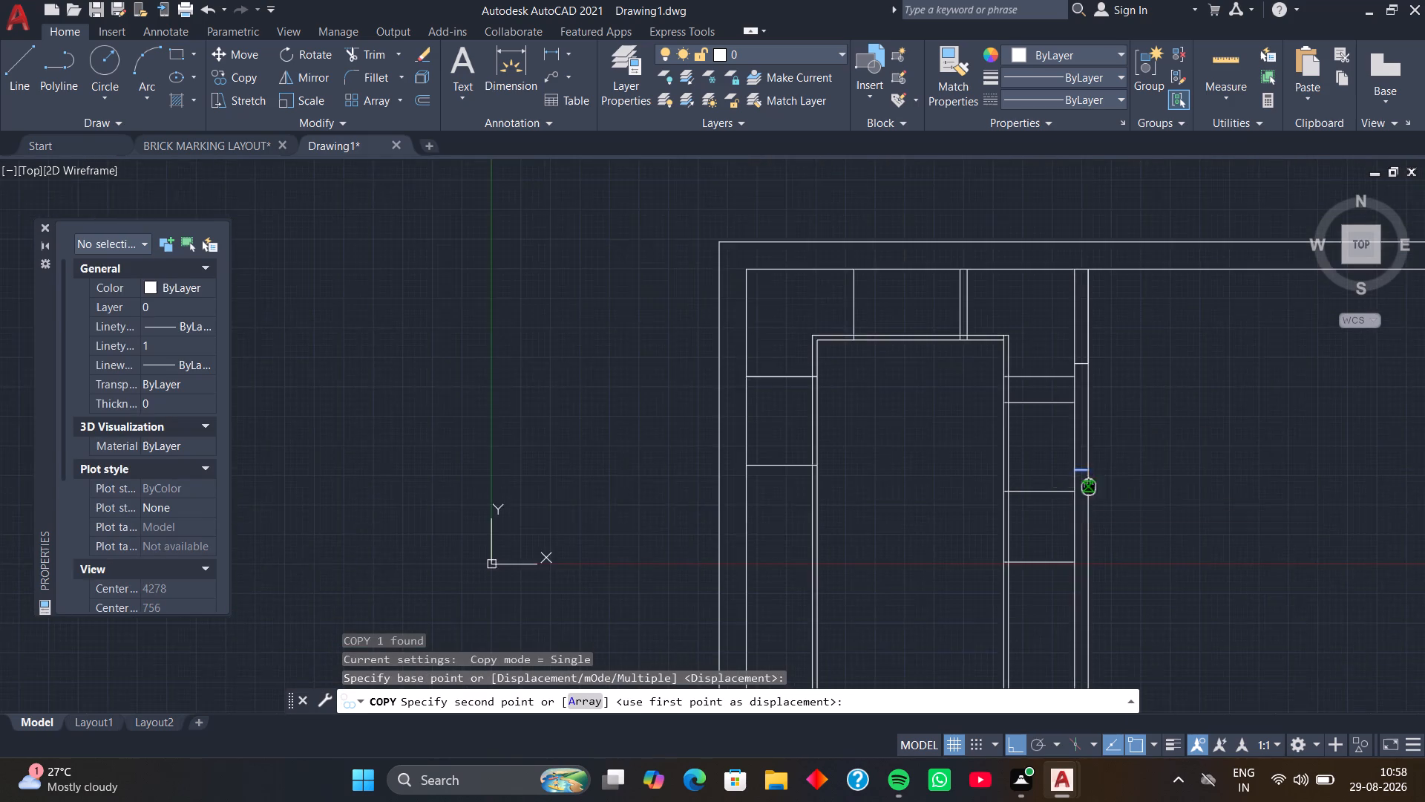
middle_click_drag(1089, 480, 1092, 381)
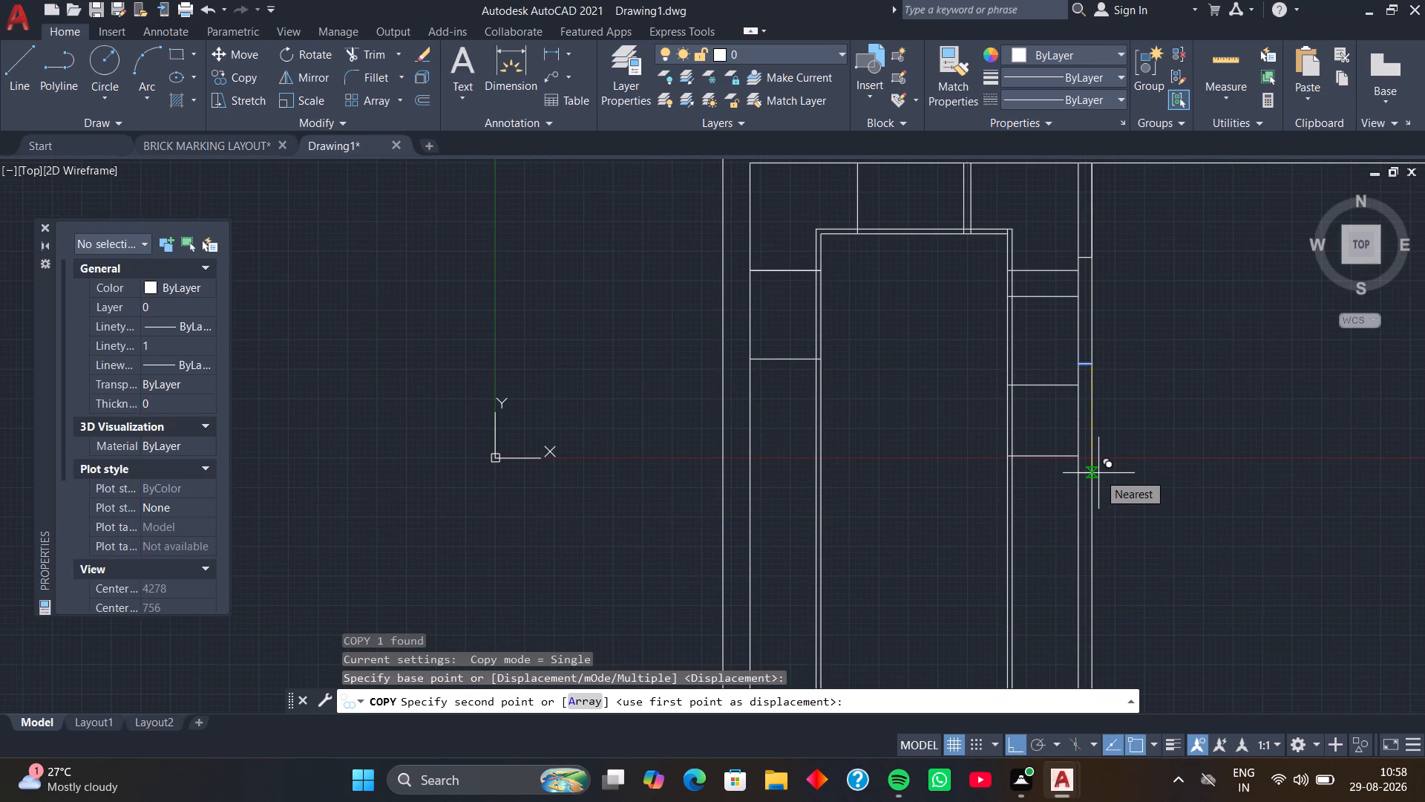
type("800")
key("Return")
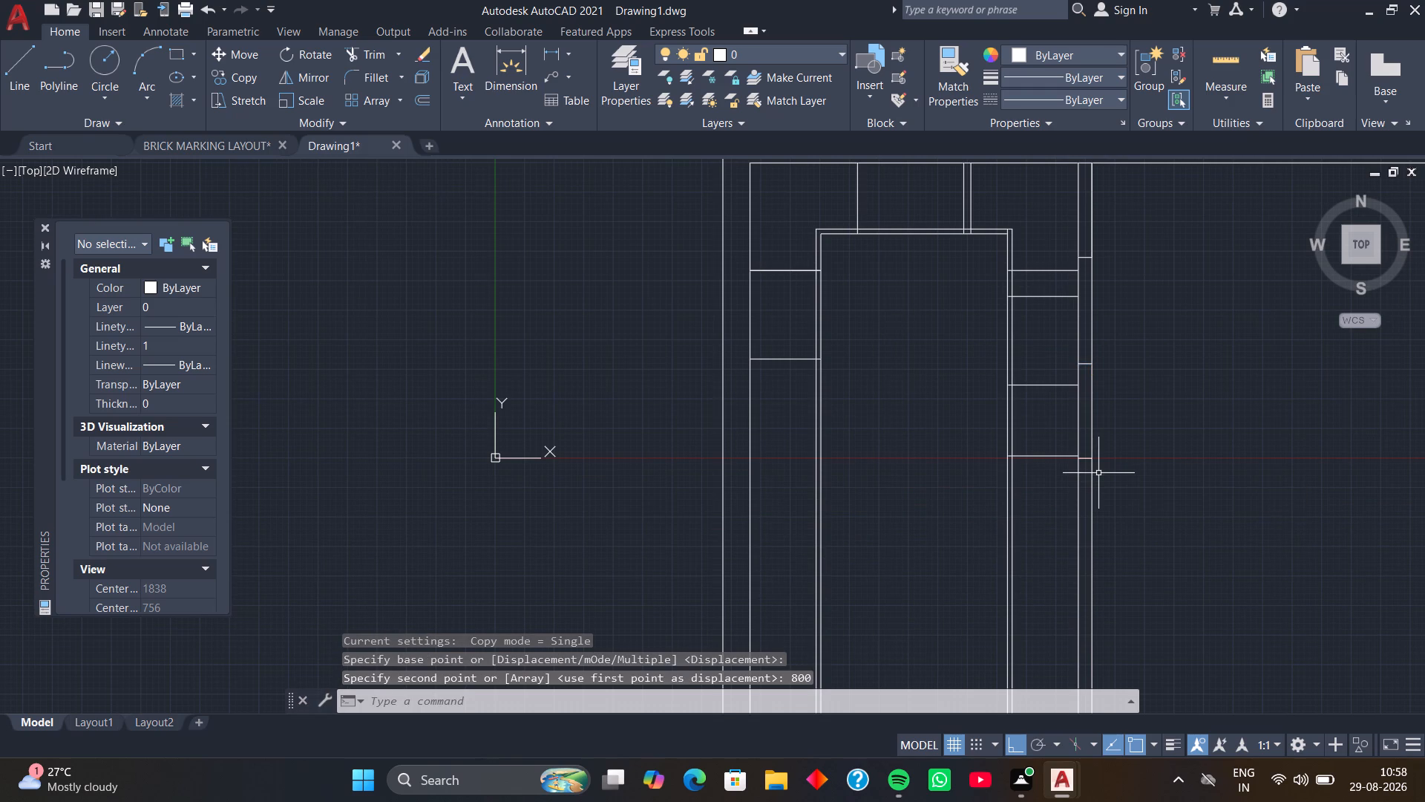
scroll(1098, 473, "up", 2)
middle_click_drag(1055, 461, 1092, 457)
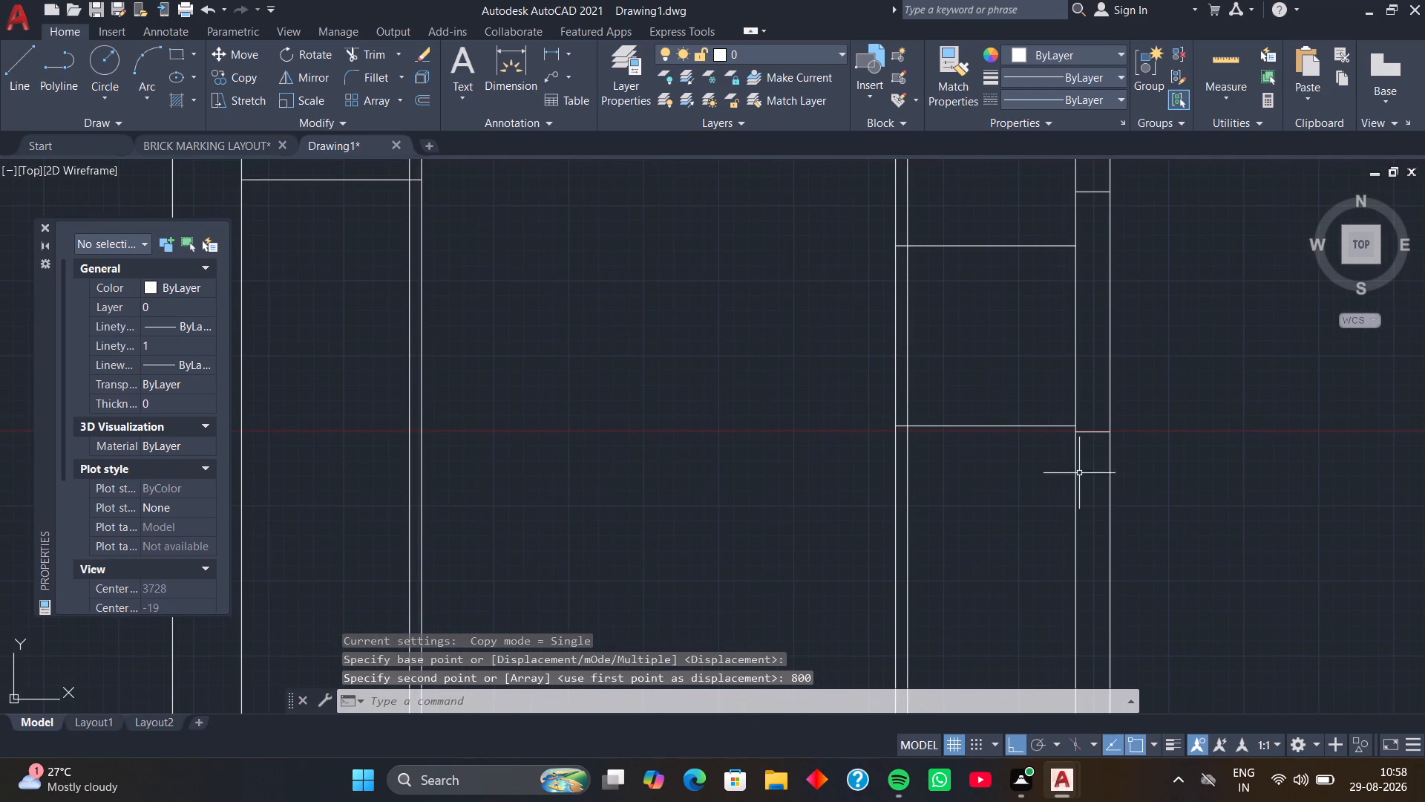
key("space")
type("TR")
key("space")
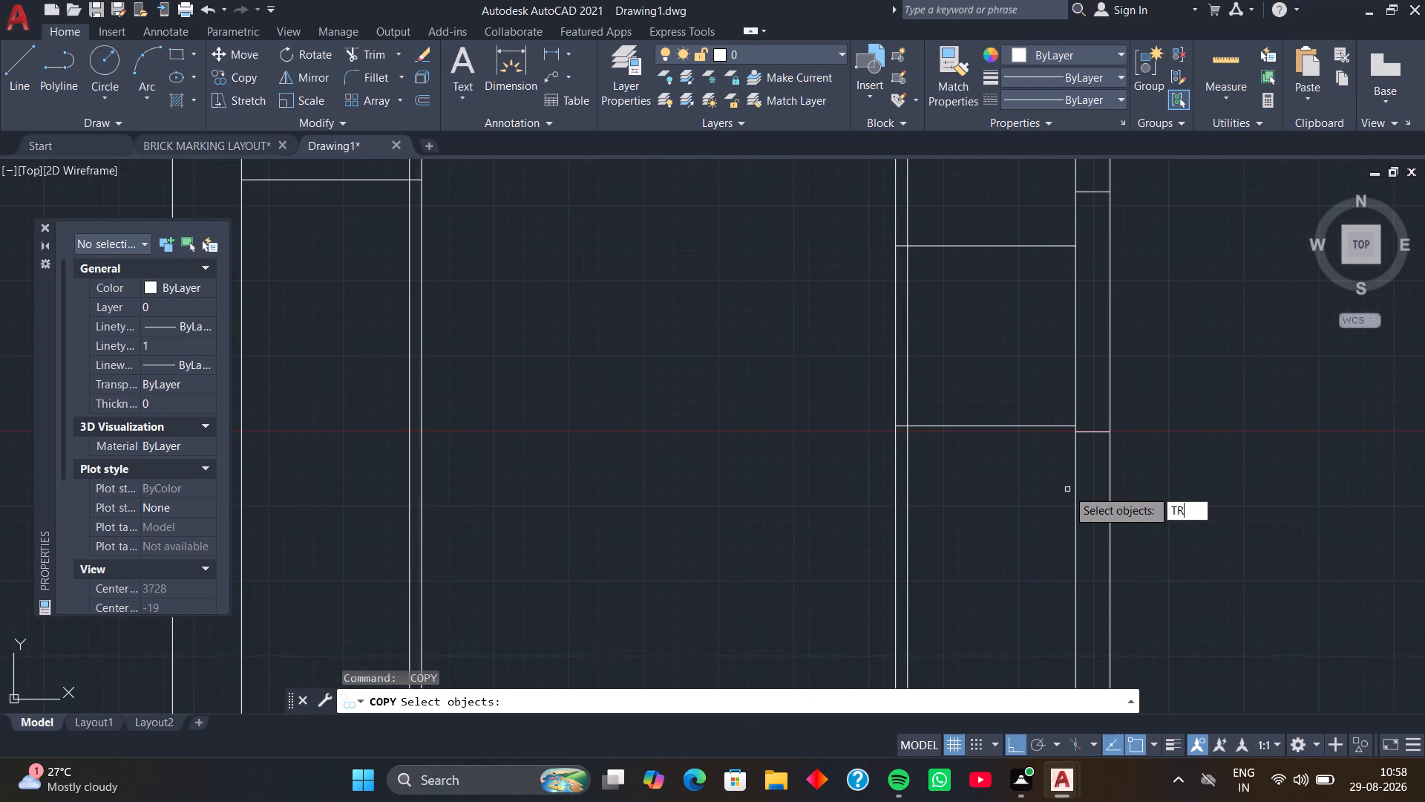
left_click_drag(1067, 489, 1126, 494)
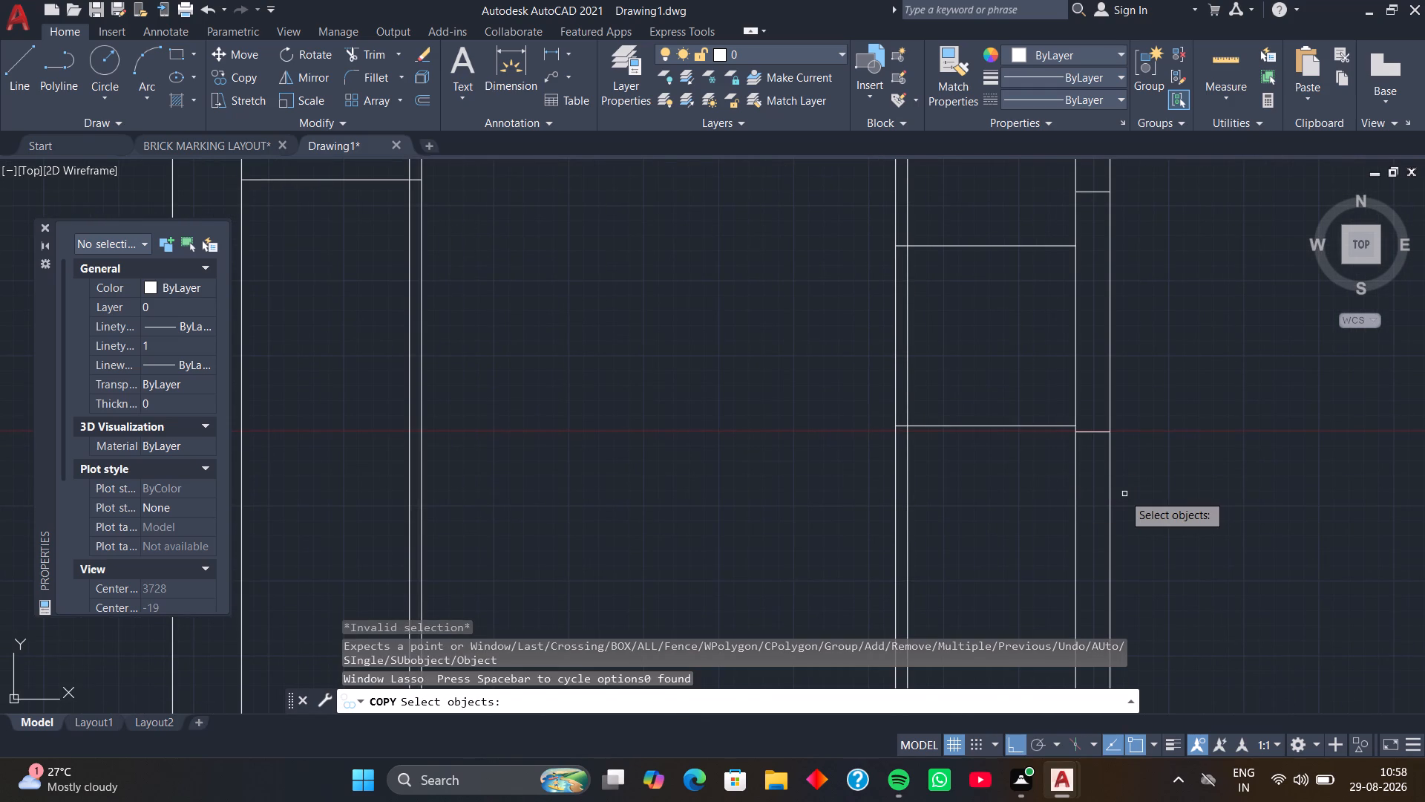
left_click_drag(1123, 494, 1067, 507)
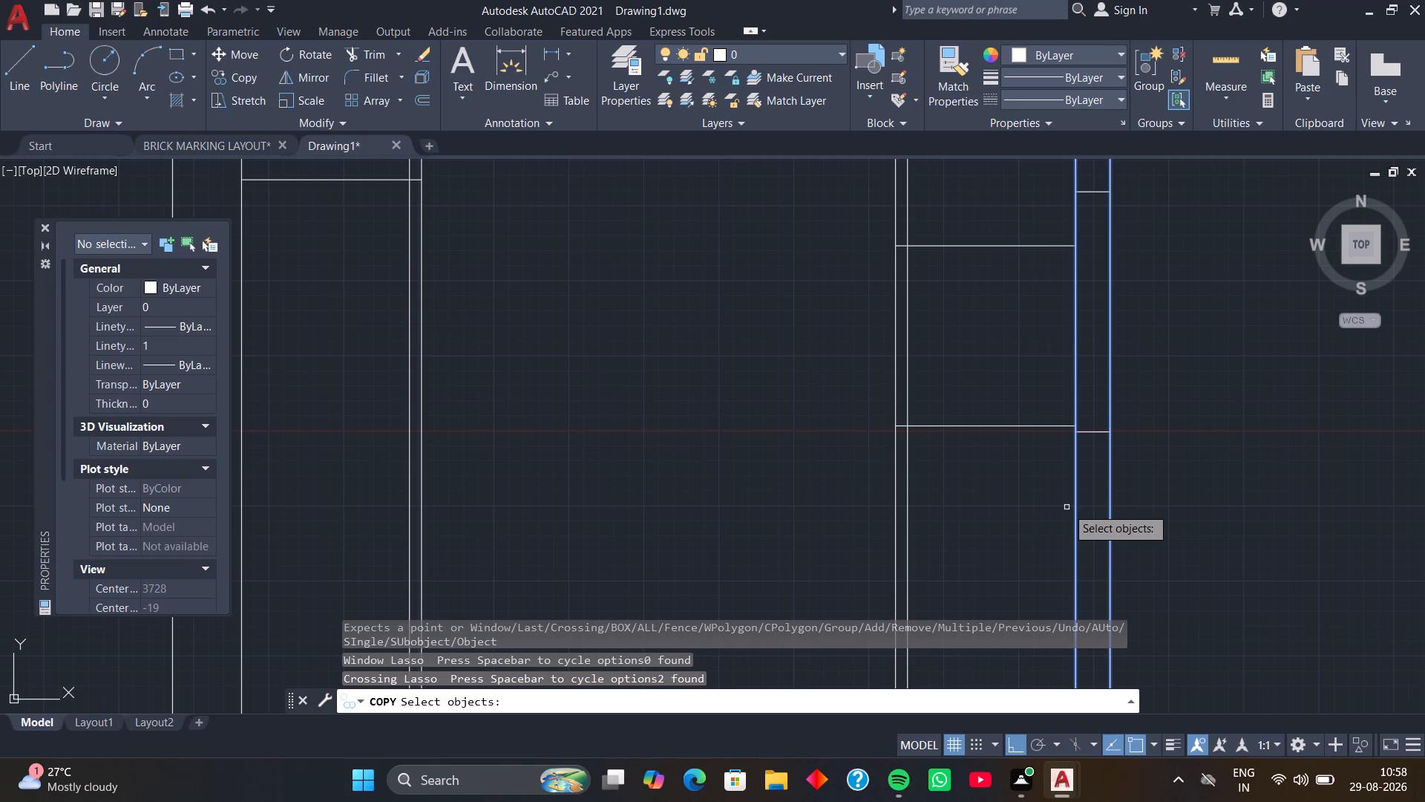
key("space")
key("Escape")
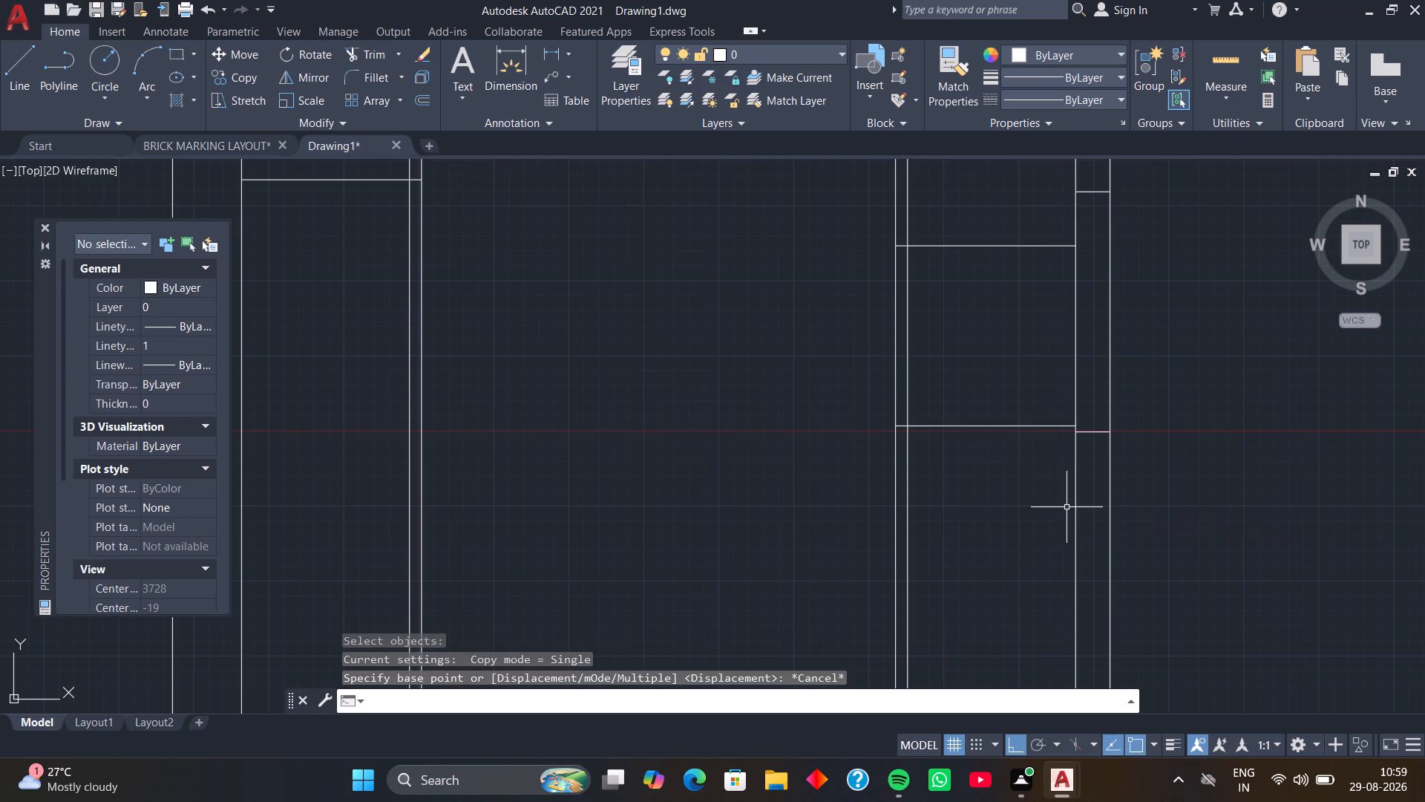
Trim both 115-wide wall faces below the lowest crossing line, and the neighbouring strip's 40-wide pair below that strip's lowest divider.
type("TR")
key("space")
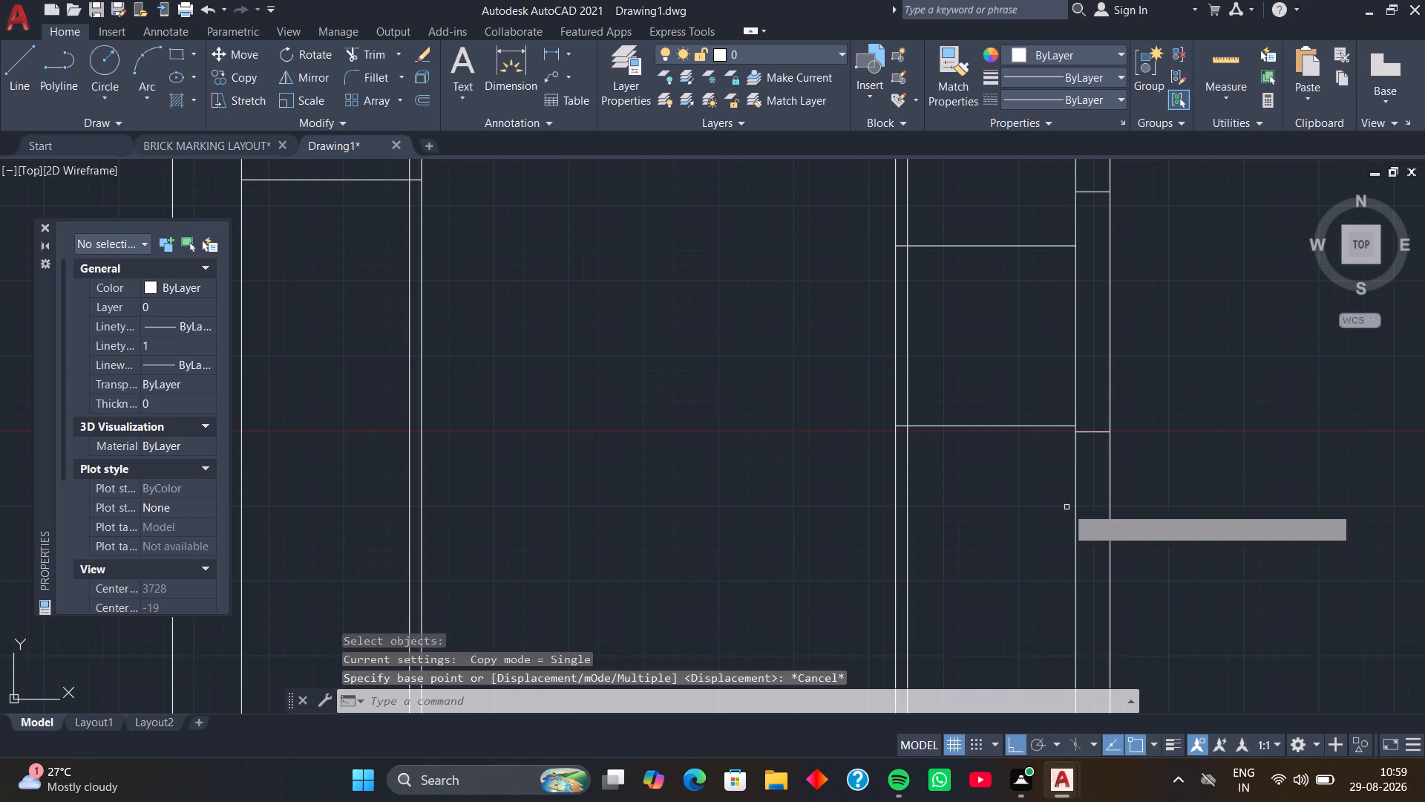
left_click_drag(1067, 507, 1151, 503)
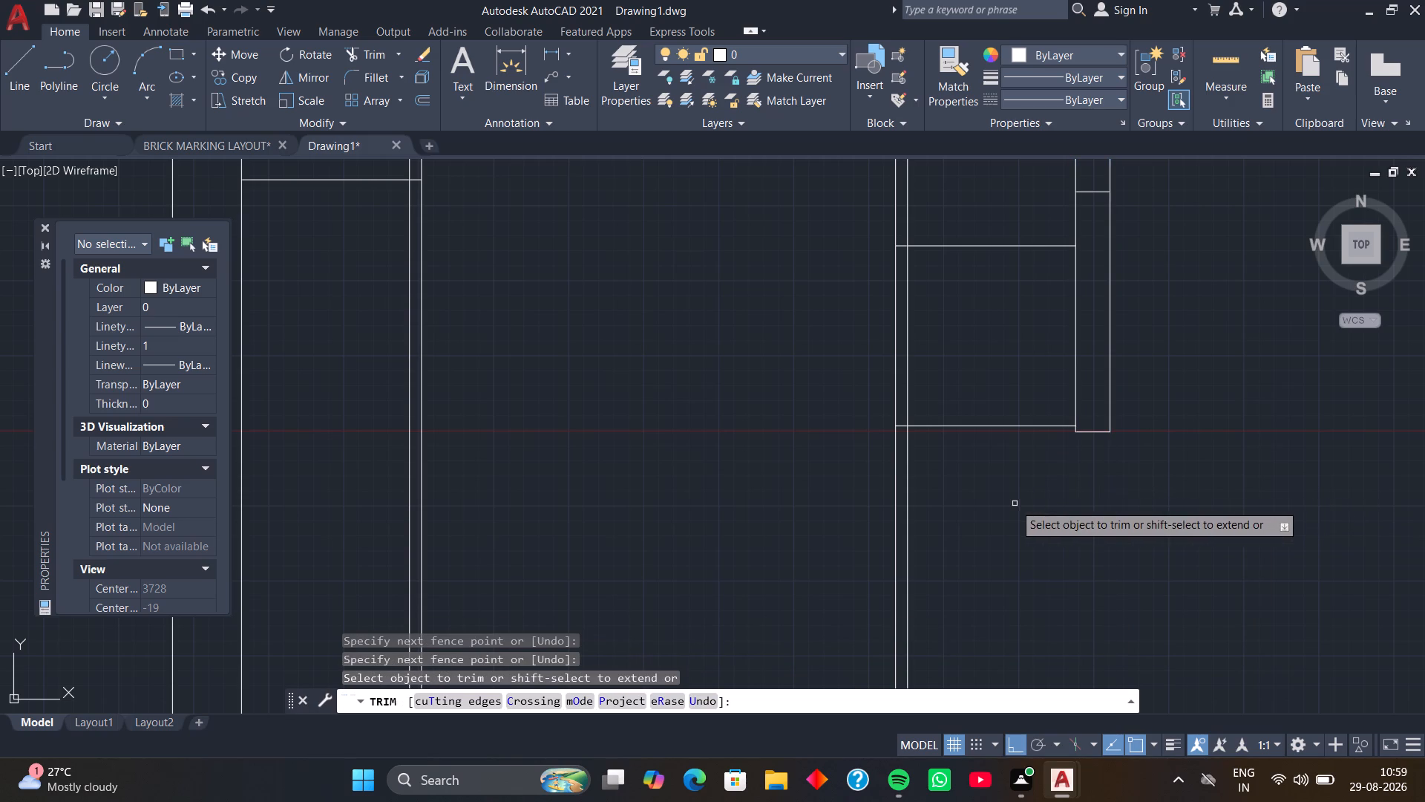
middle_click_drag(1014, 503, 1061, 495)
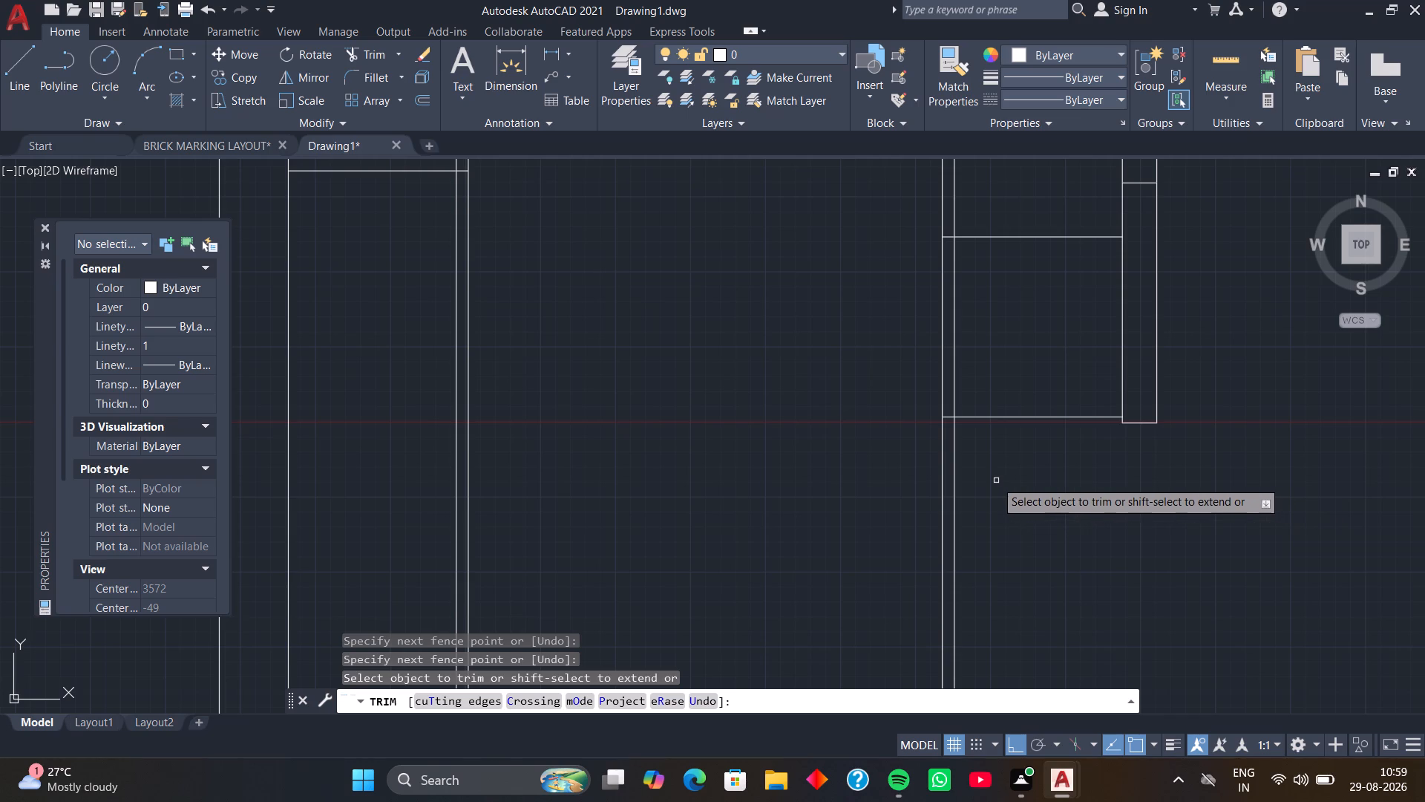
left_click_drag(988, 464, 966, 469)
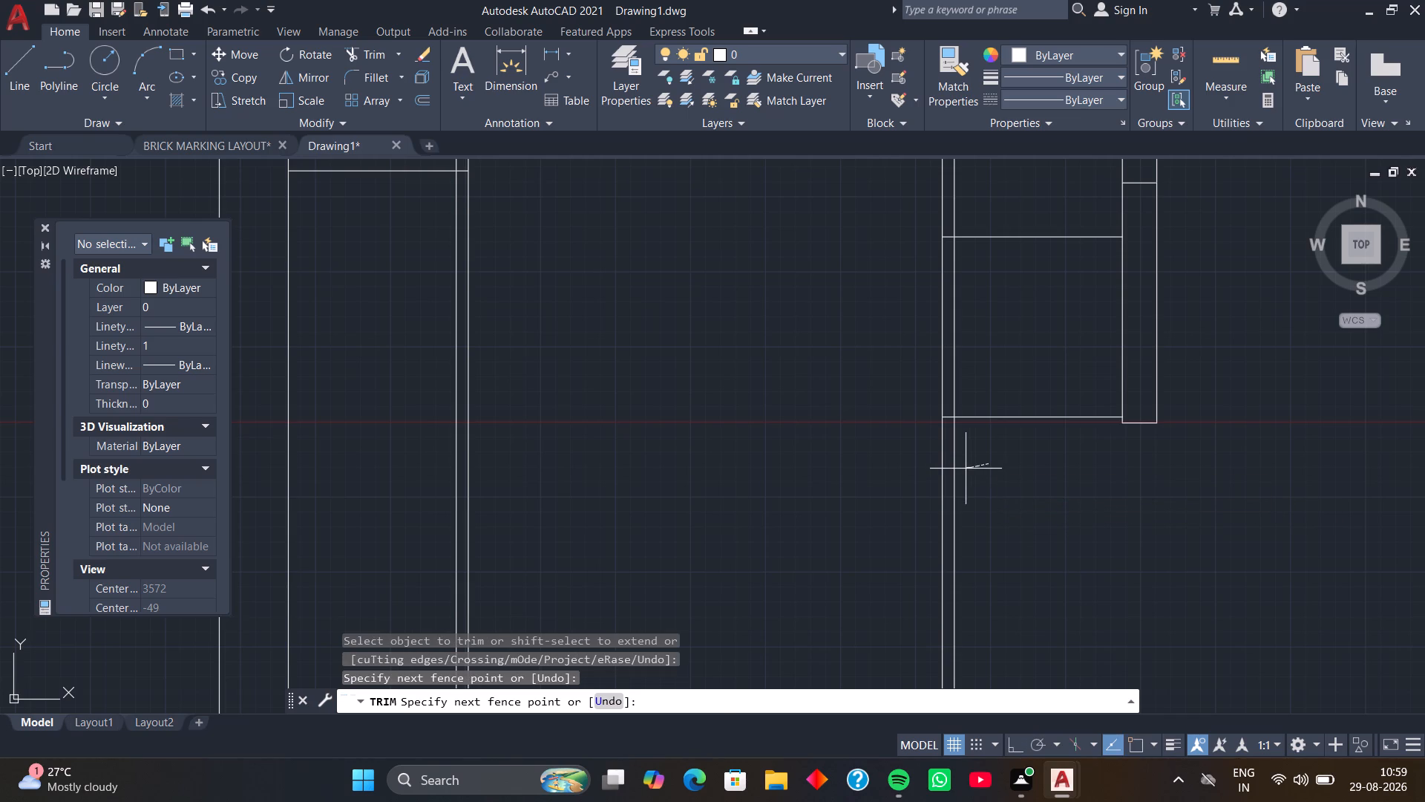
left_click_drag(966, 469, 889, 480)
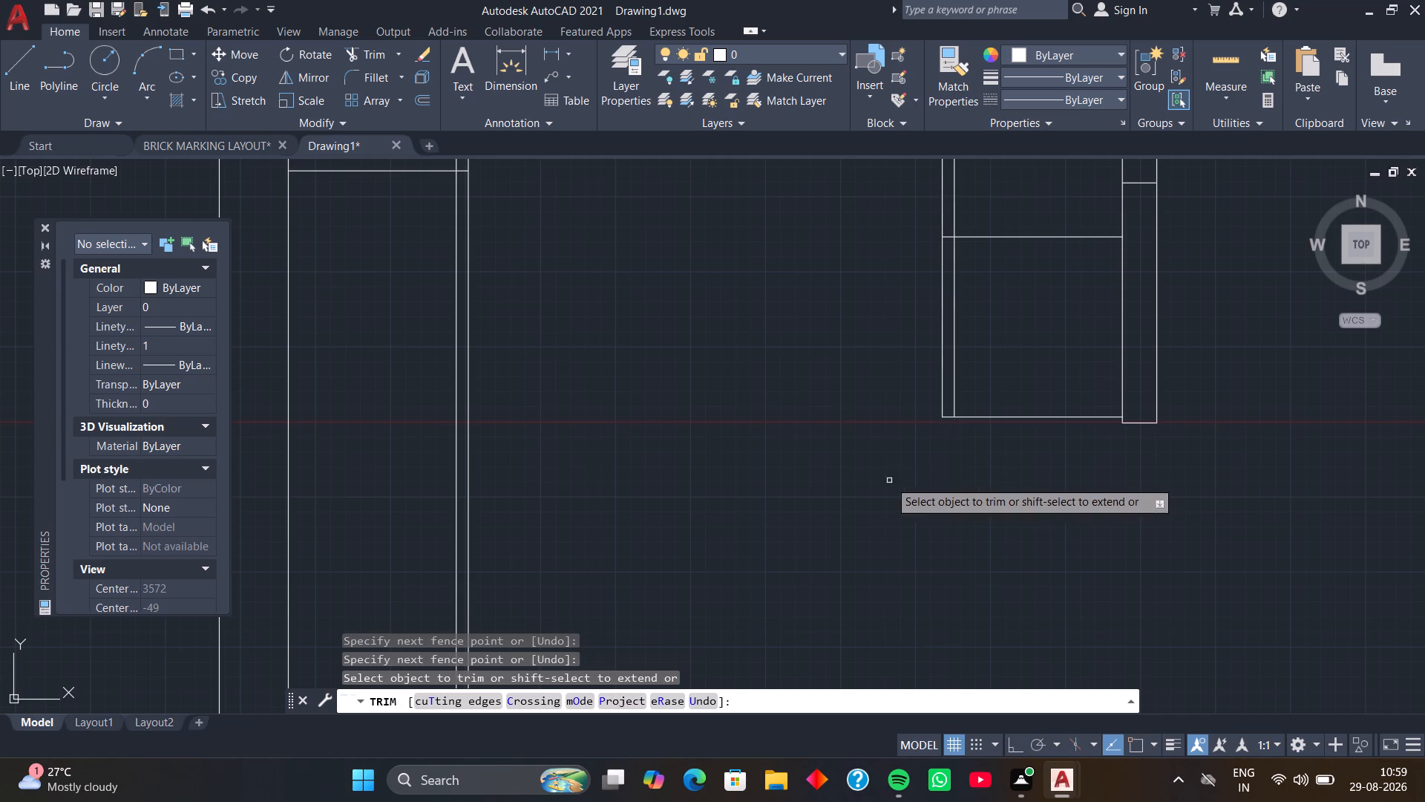
Trim the 40-wide pair edging the strip along the vertical outer wall, removing everything below that strip's lowest divider.
scroll(924, 496, "down", 2)
middle_click_drag(924, 501, 1015, 484)
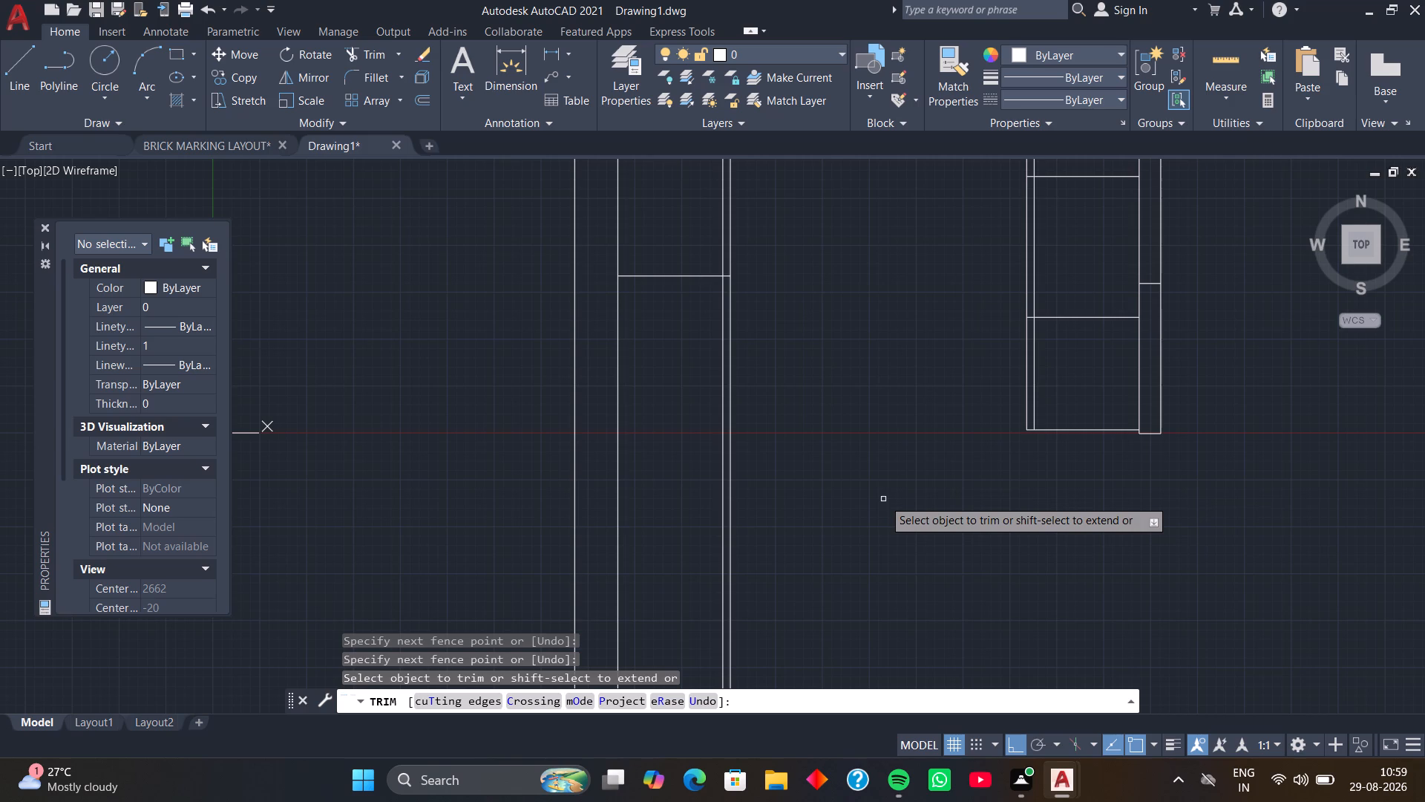
scroll(891, 449, "down", 1)
middle_click_drag(891, 449, 938, 447)
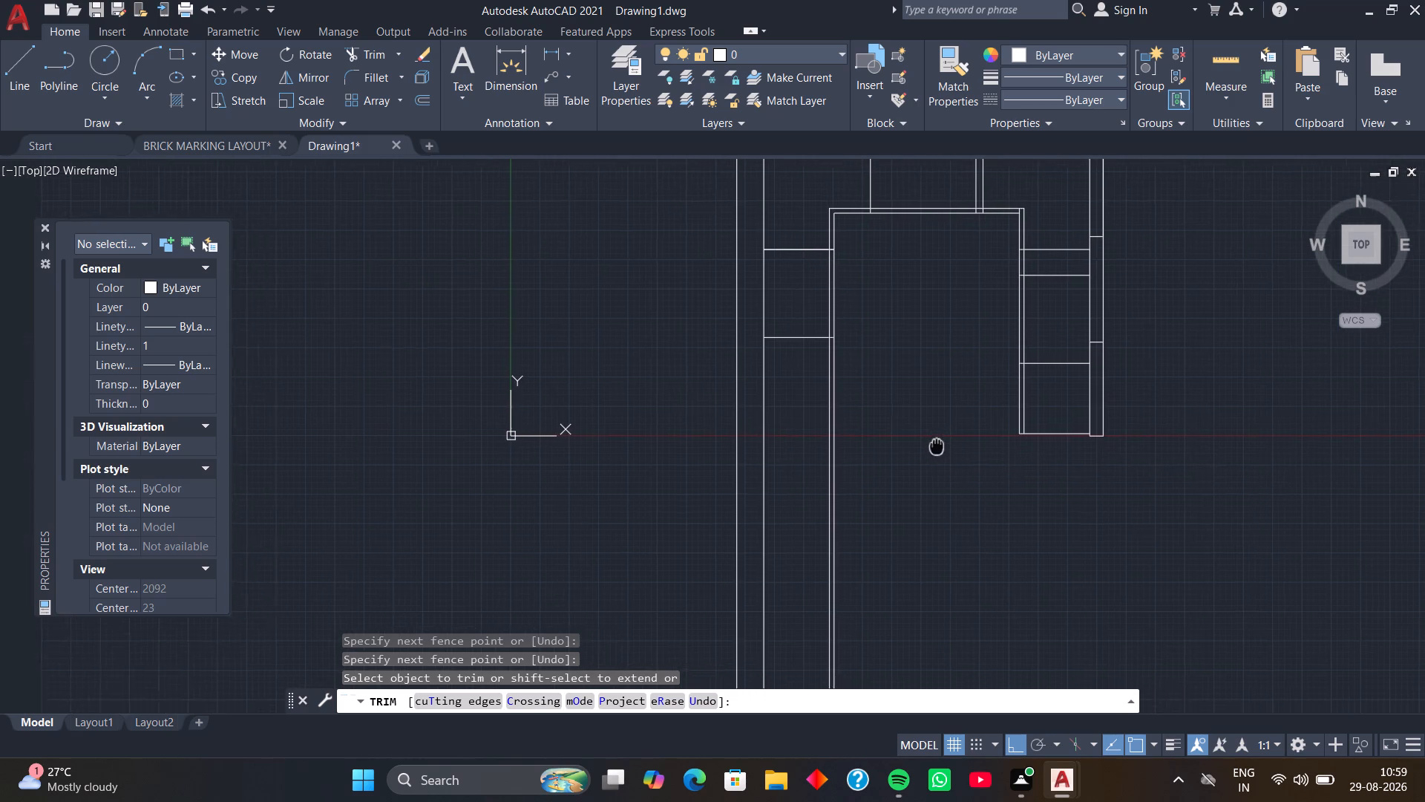
middle_click_drag(938, 447, 982, 511)
scroll(964, 459, "down", 1)
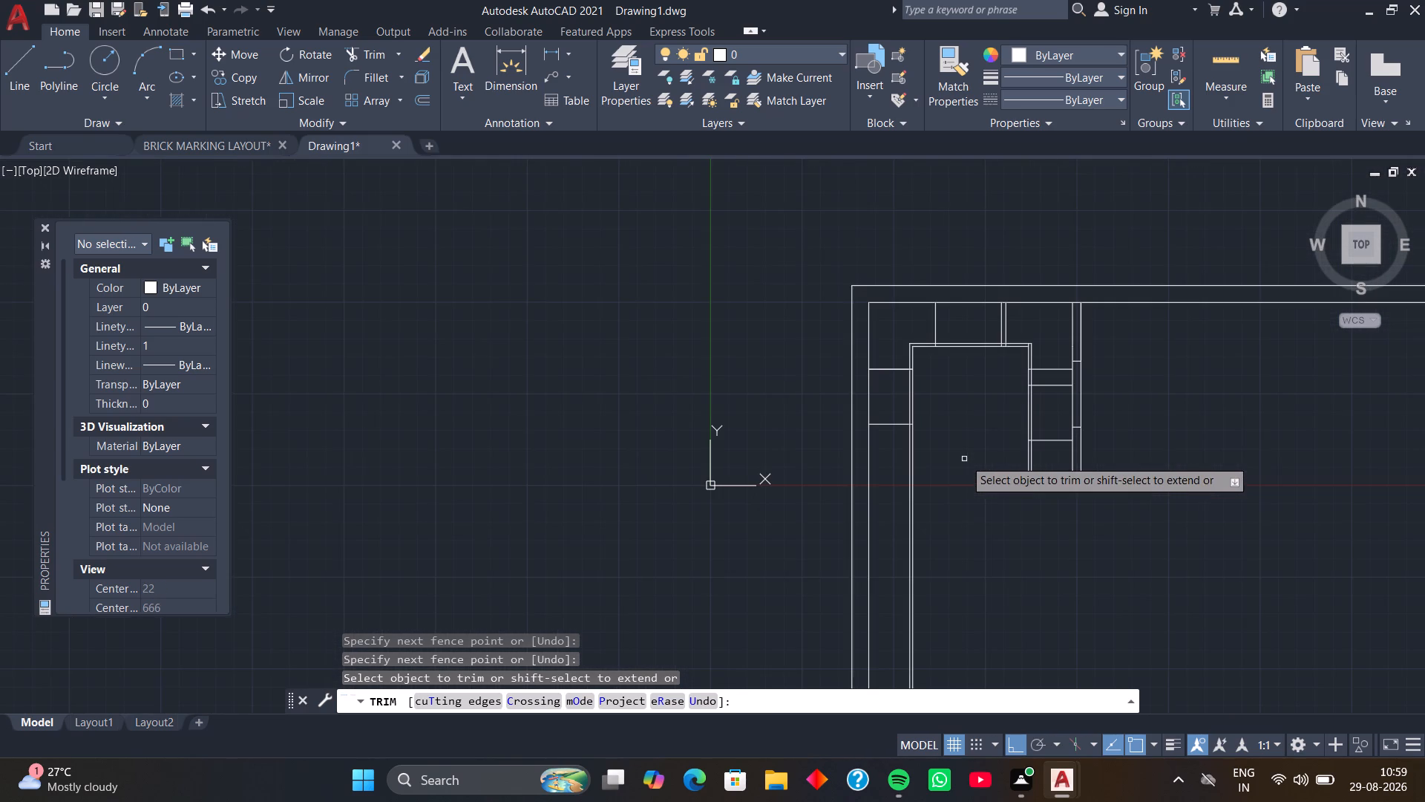
middle_click_drag(964, 459, 952, 440)
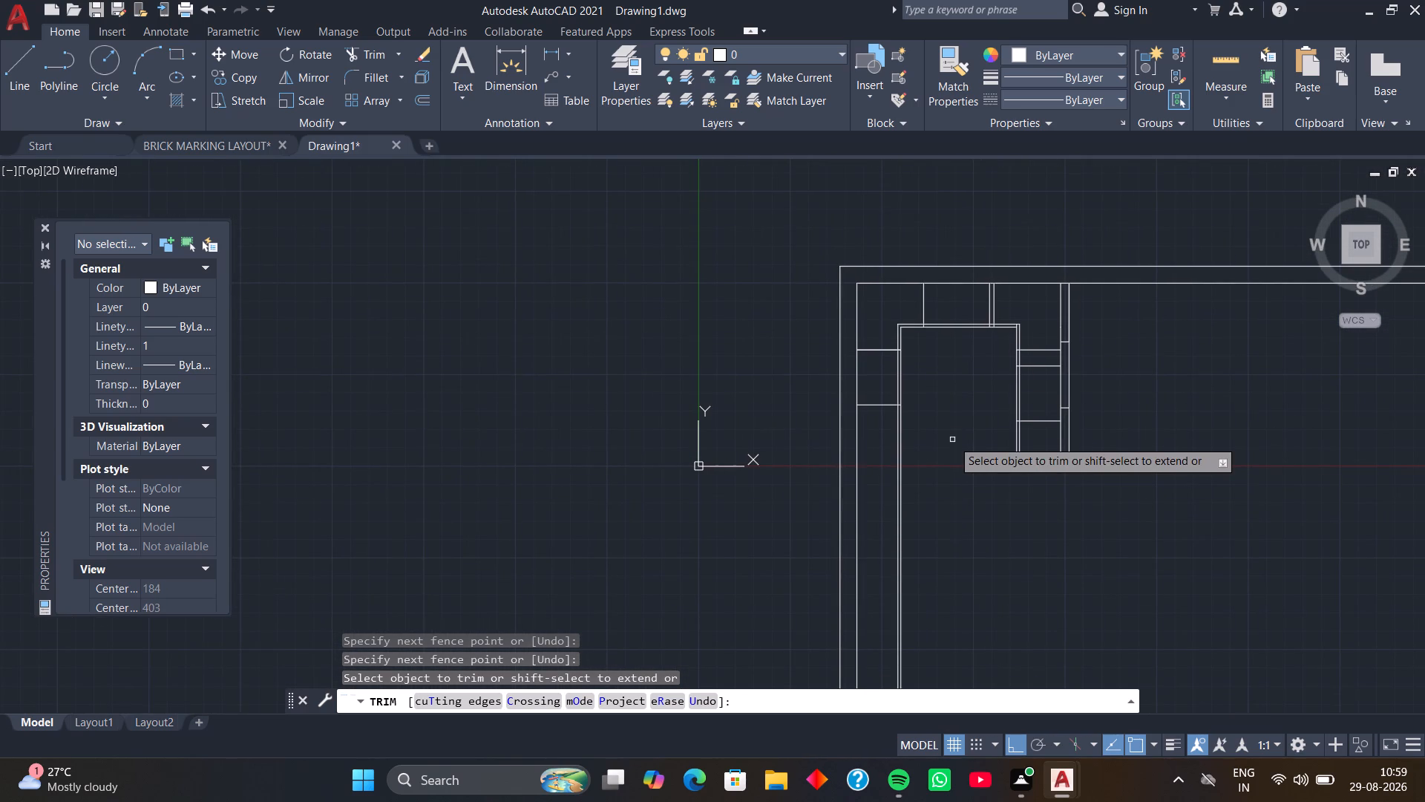
scroll(952, 440, "down", 1)
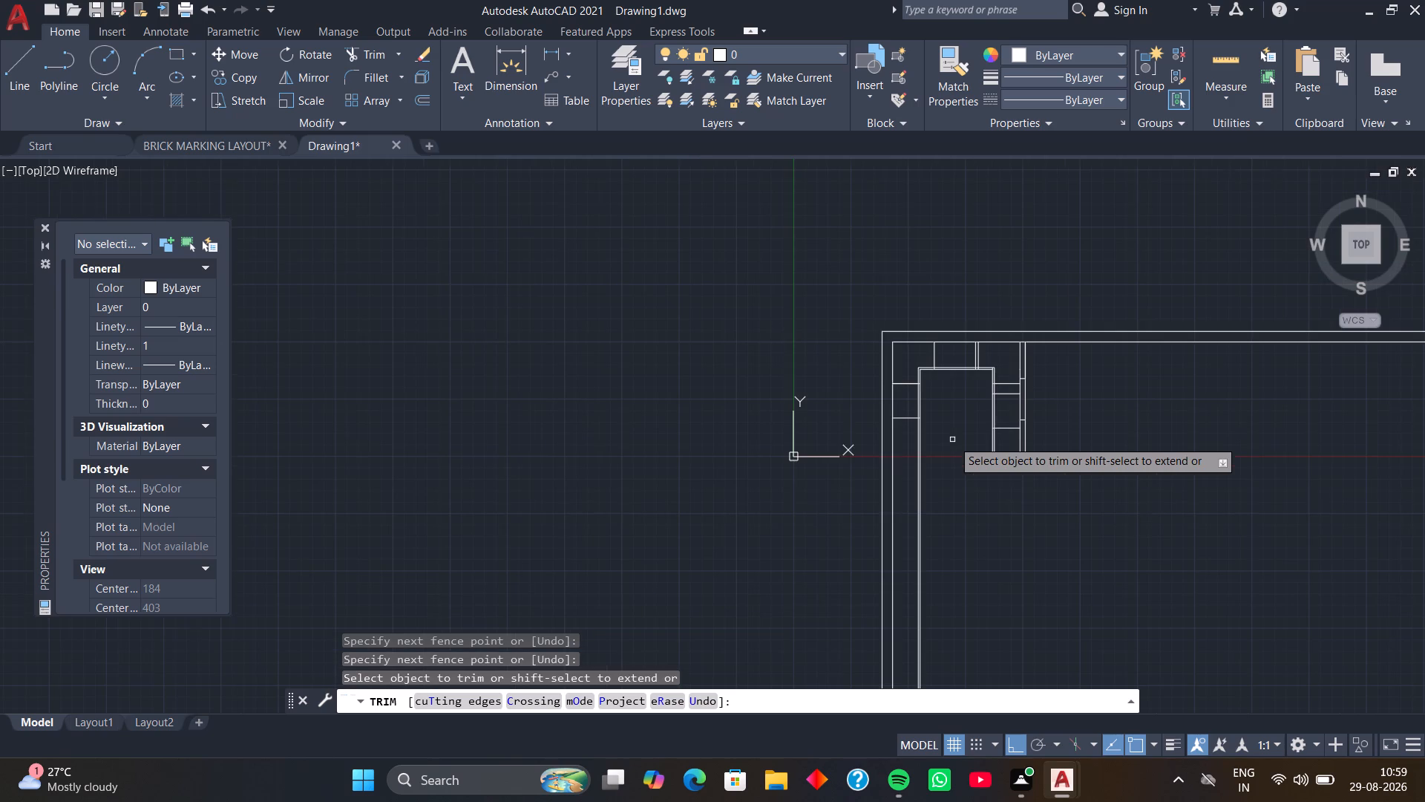
middle_click_drag(949, 443, 940, 441)
scroll(940, 441, "up", 1)
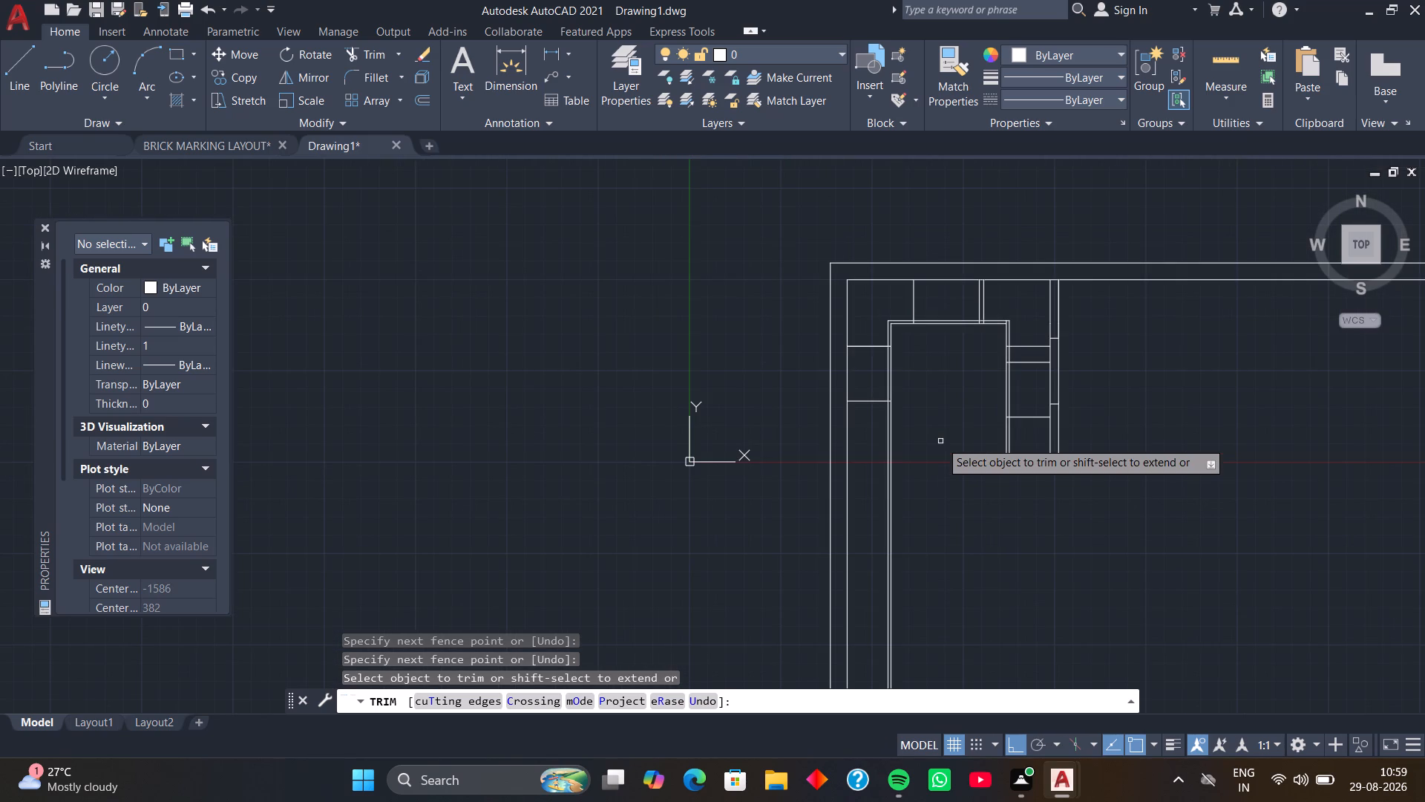
scroll(940, 441, "up", 1)
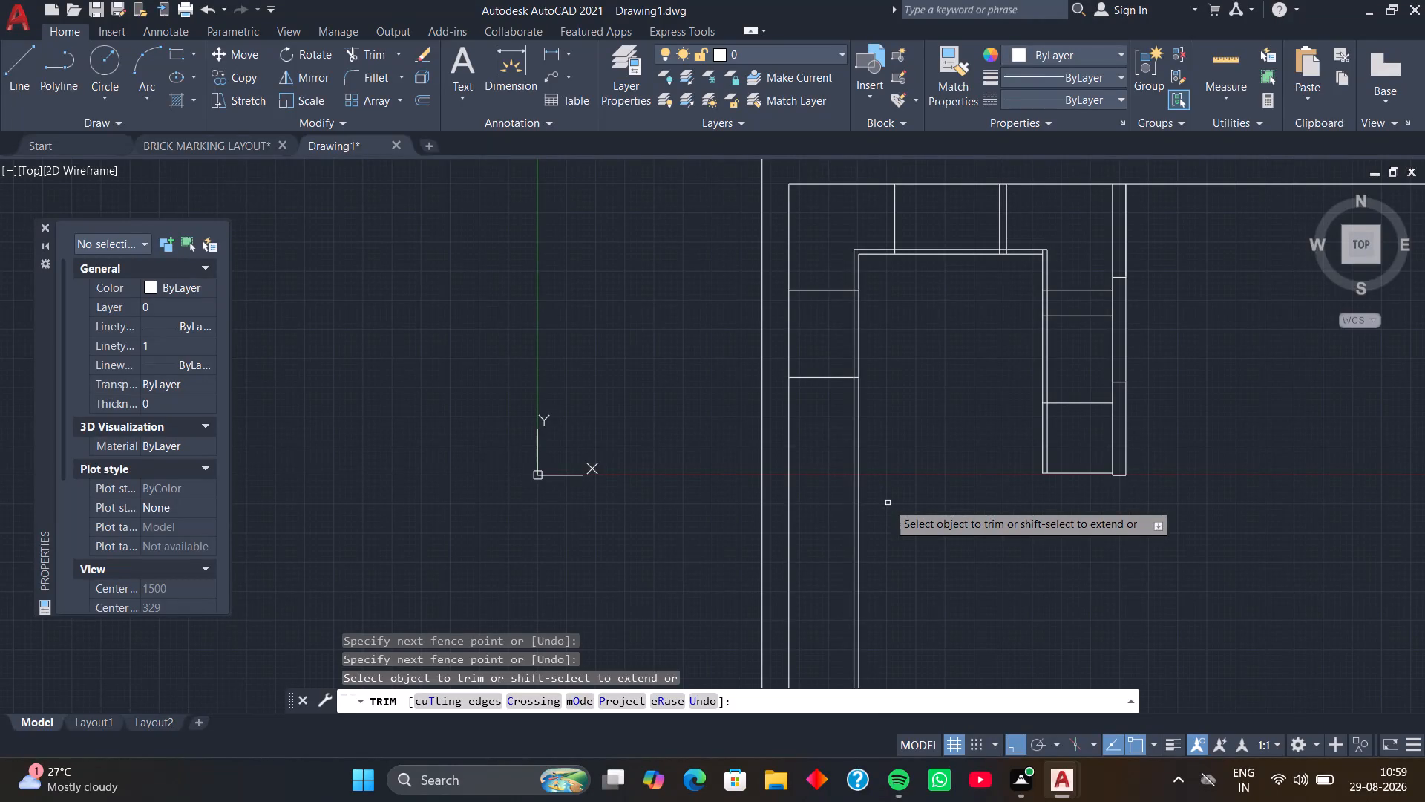
left_click_drag(880, 457, 826, 466)
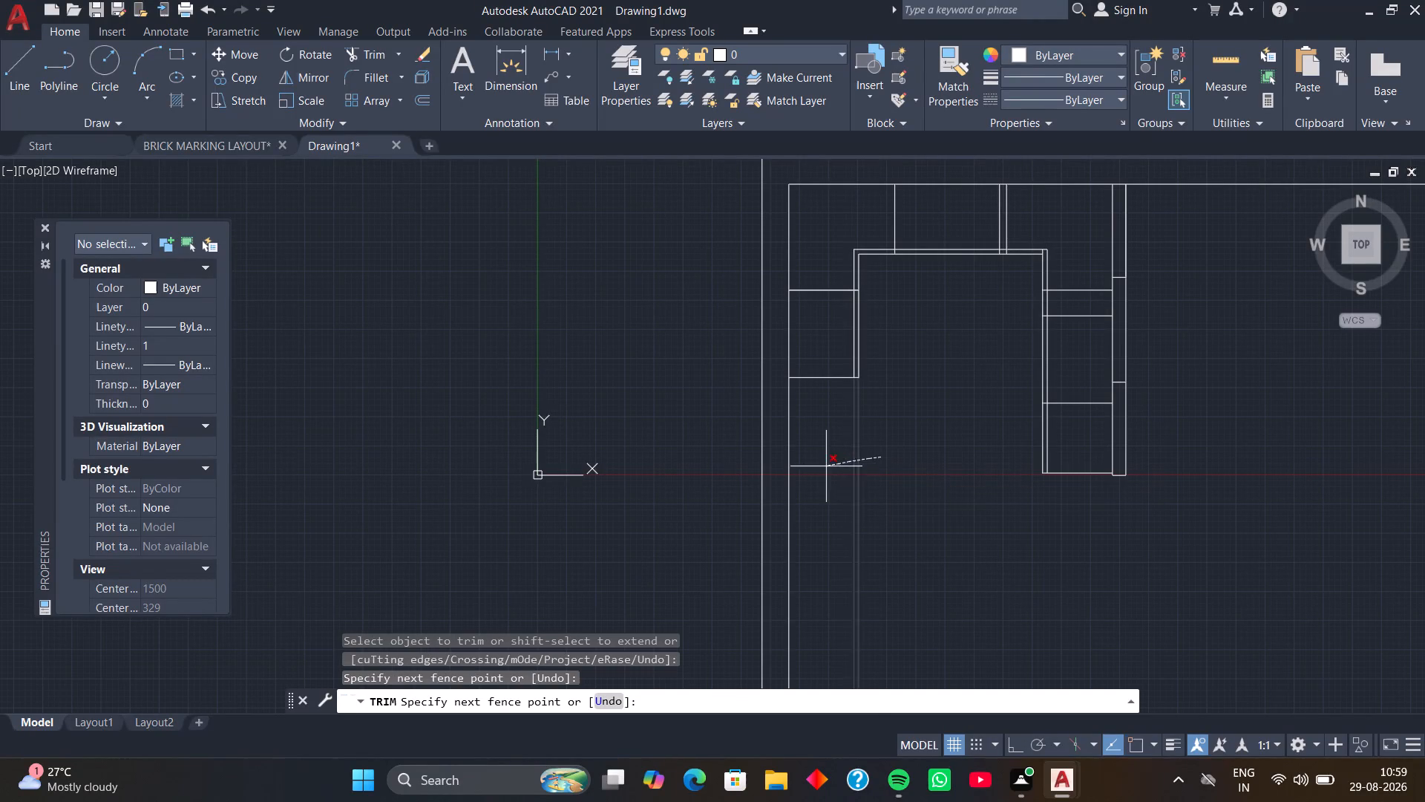
middle_click_drag(850, 434, 861, 458)
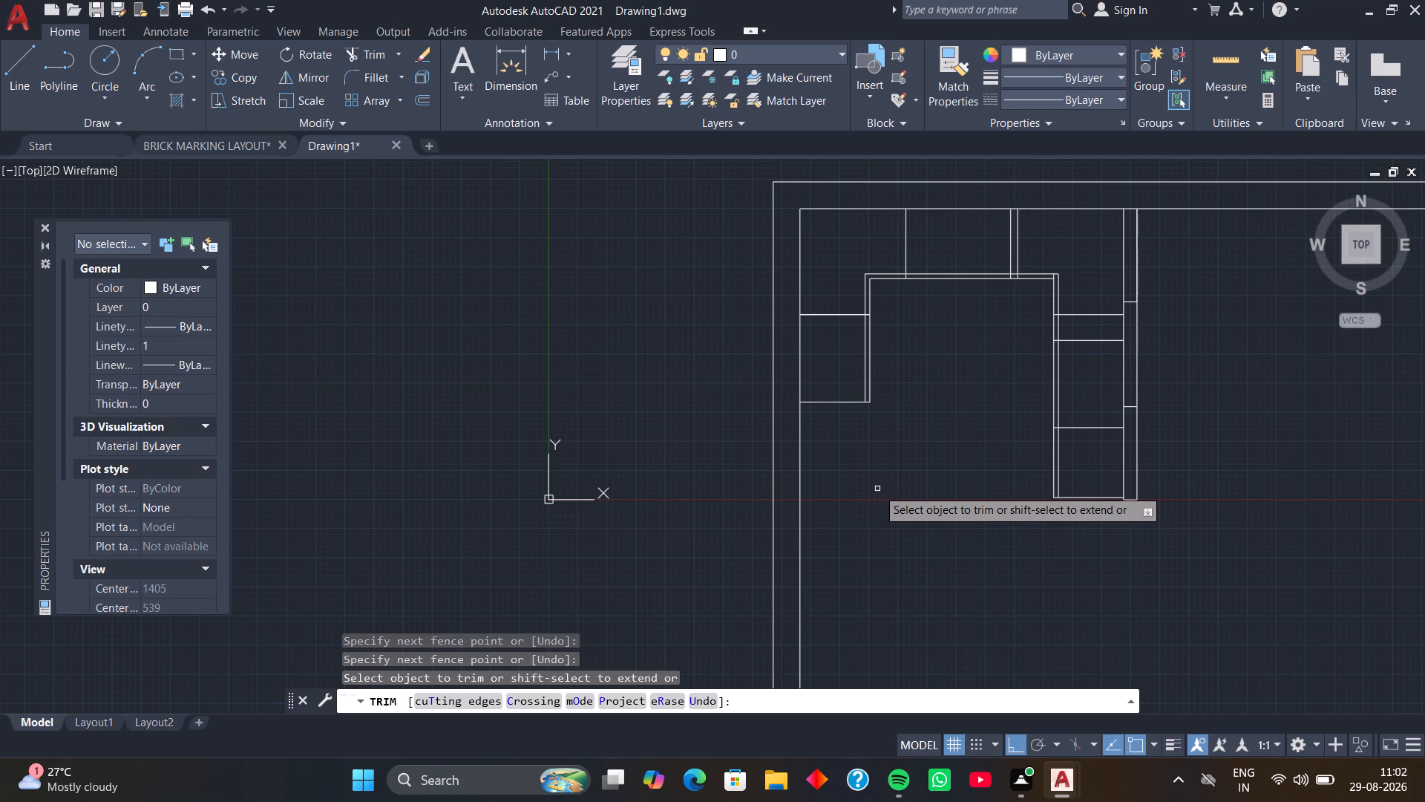
key("Return")
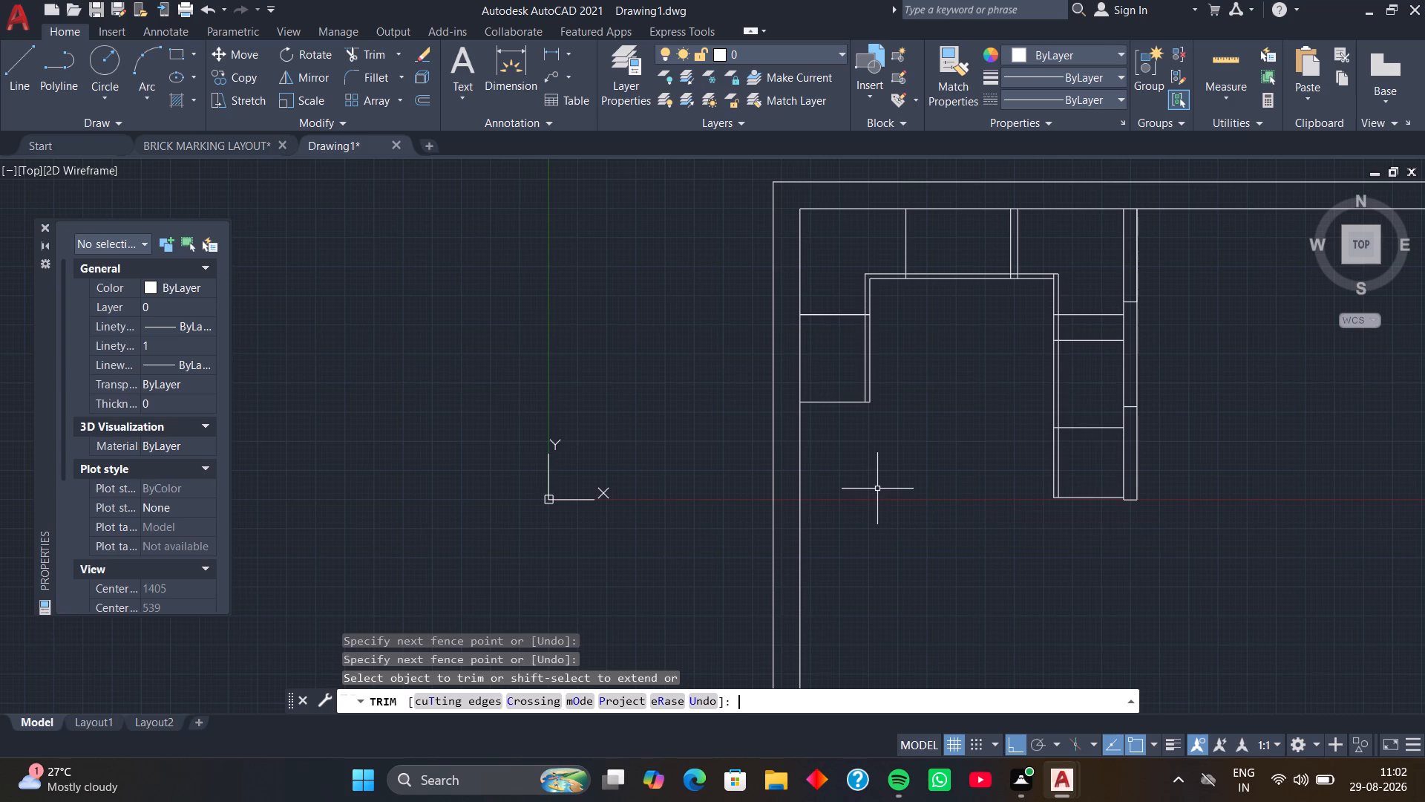